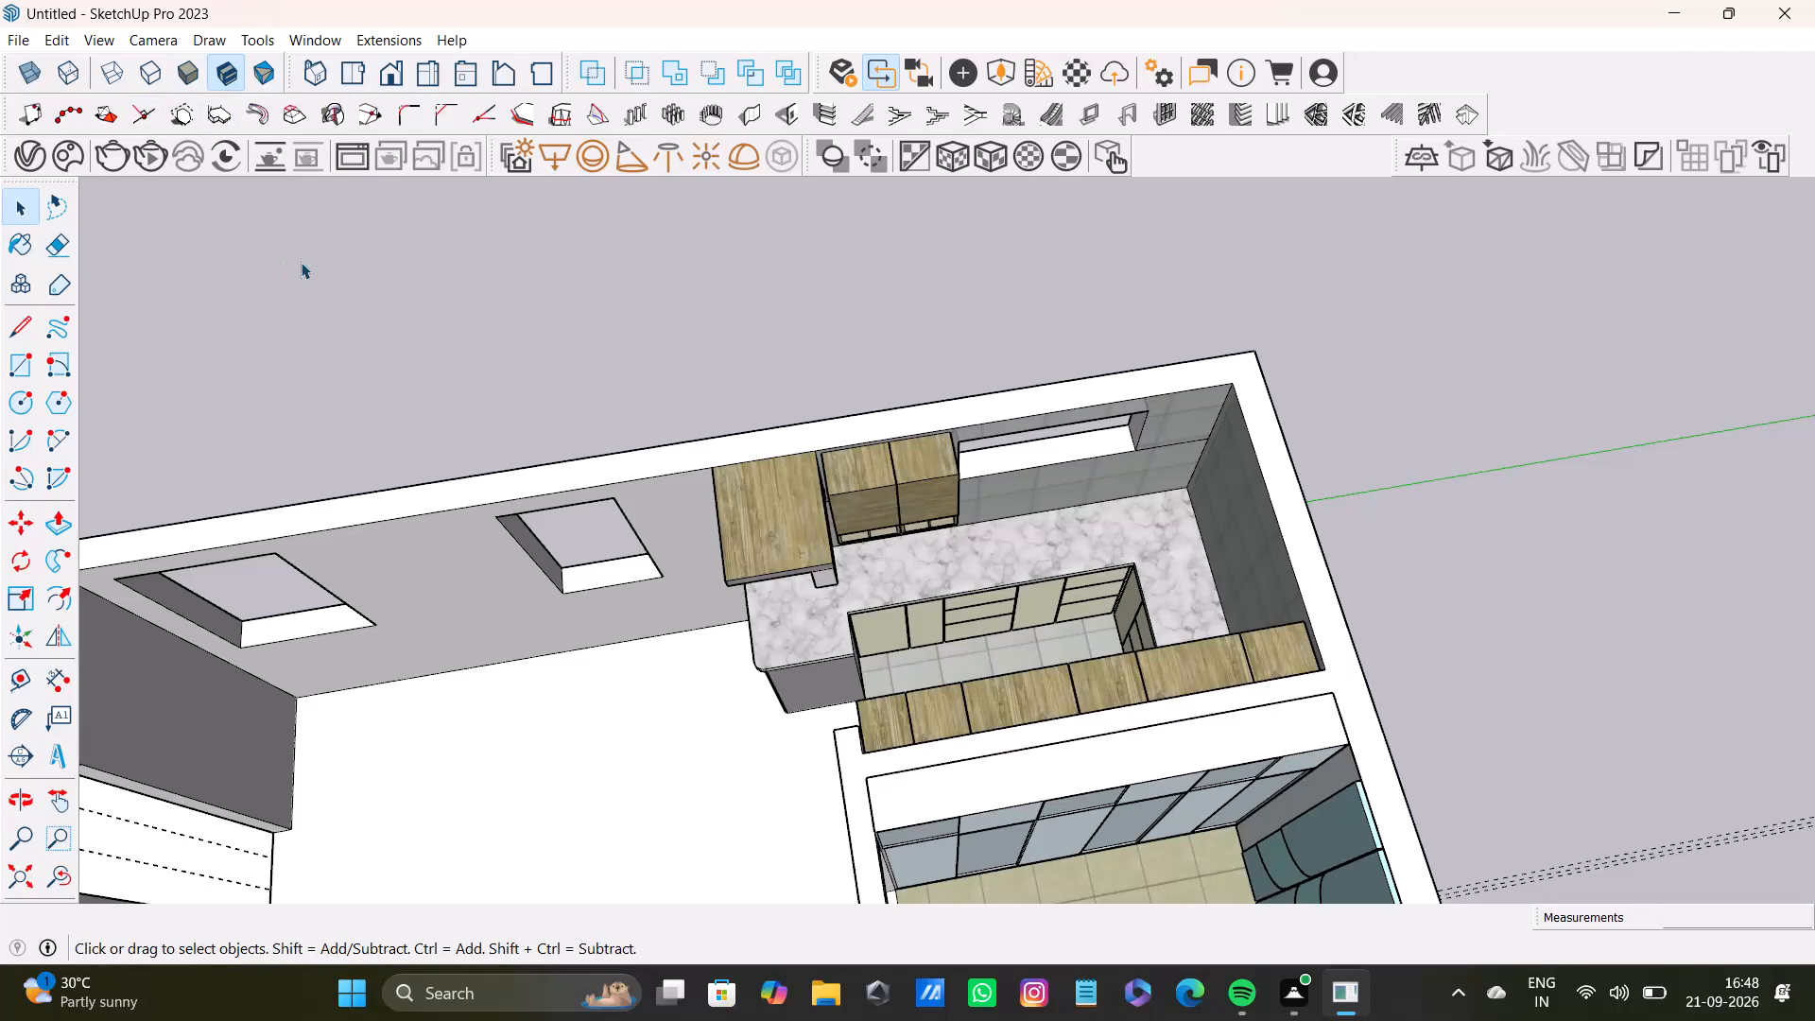
Place a pair of vertical guides 0.2" apart on the arched wall, between the wood-panelled corner and the arch's crown.
scroll(78, 187, "down", 6)
scroll(528, 468, "down", 11)
scroll(566, 578, "down", 5)
middle_click_drag(665, 581, 937, 569, "shift")
scroll(624, 580, "up", 10)
middle_click_drag(517, 575, 1041, 604, "shift")
scroll(977, 625, "up", 2)
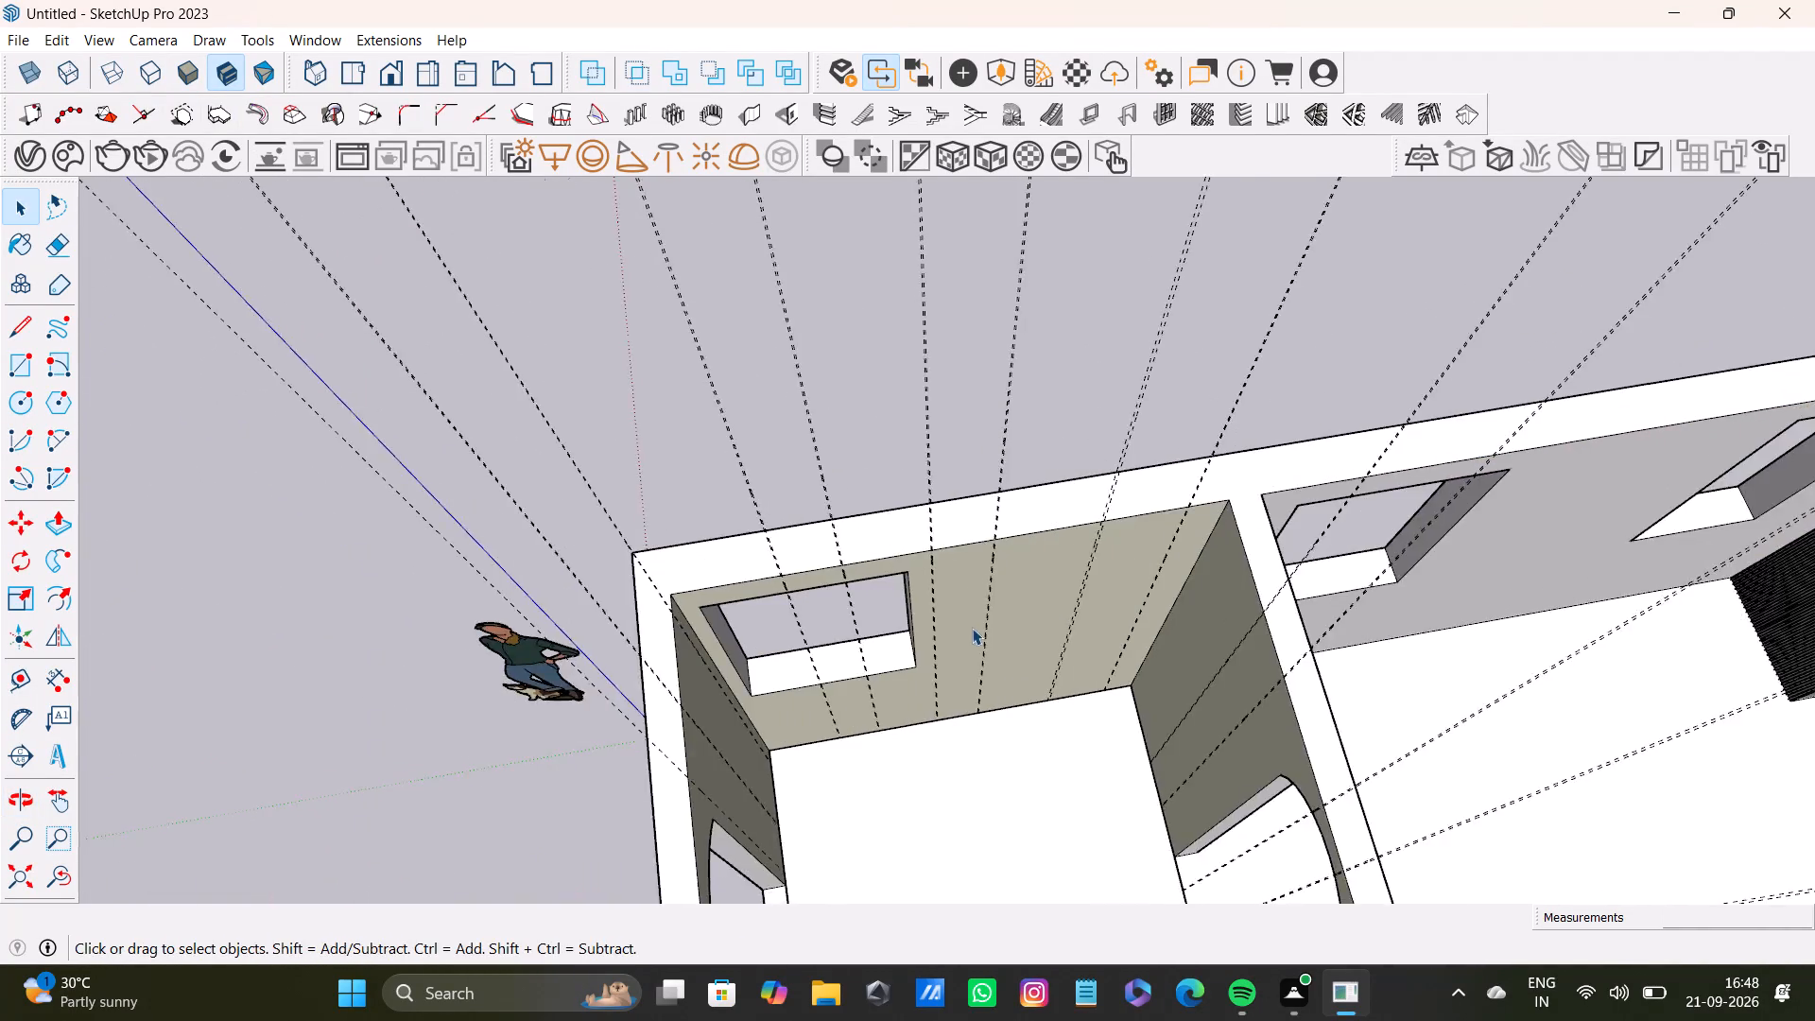
scroll(972, 628, "up", 1)
middle_click_drag(1044, 661, 787, 447)
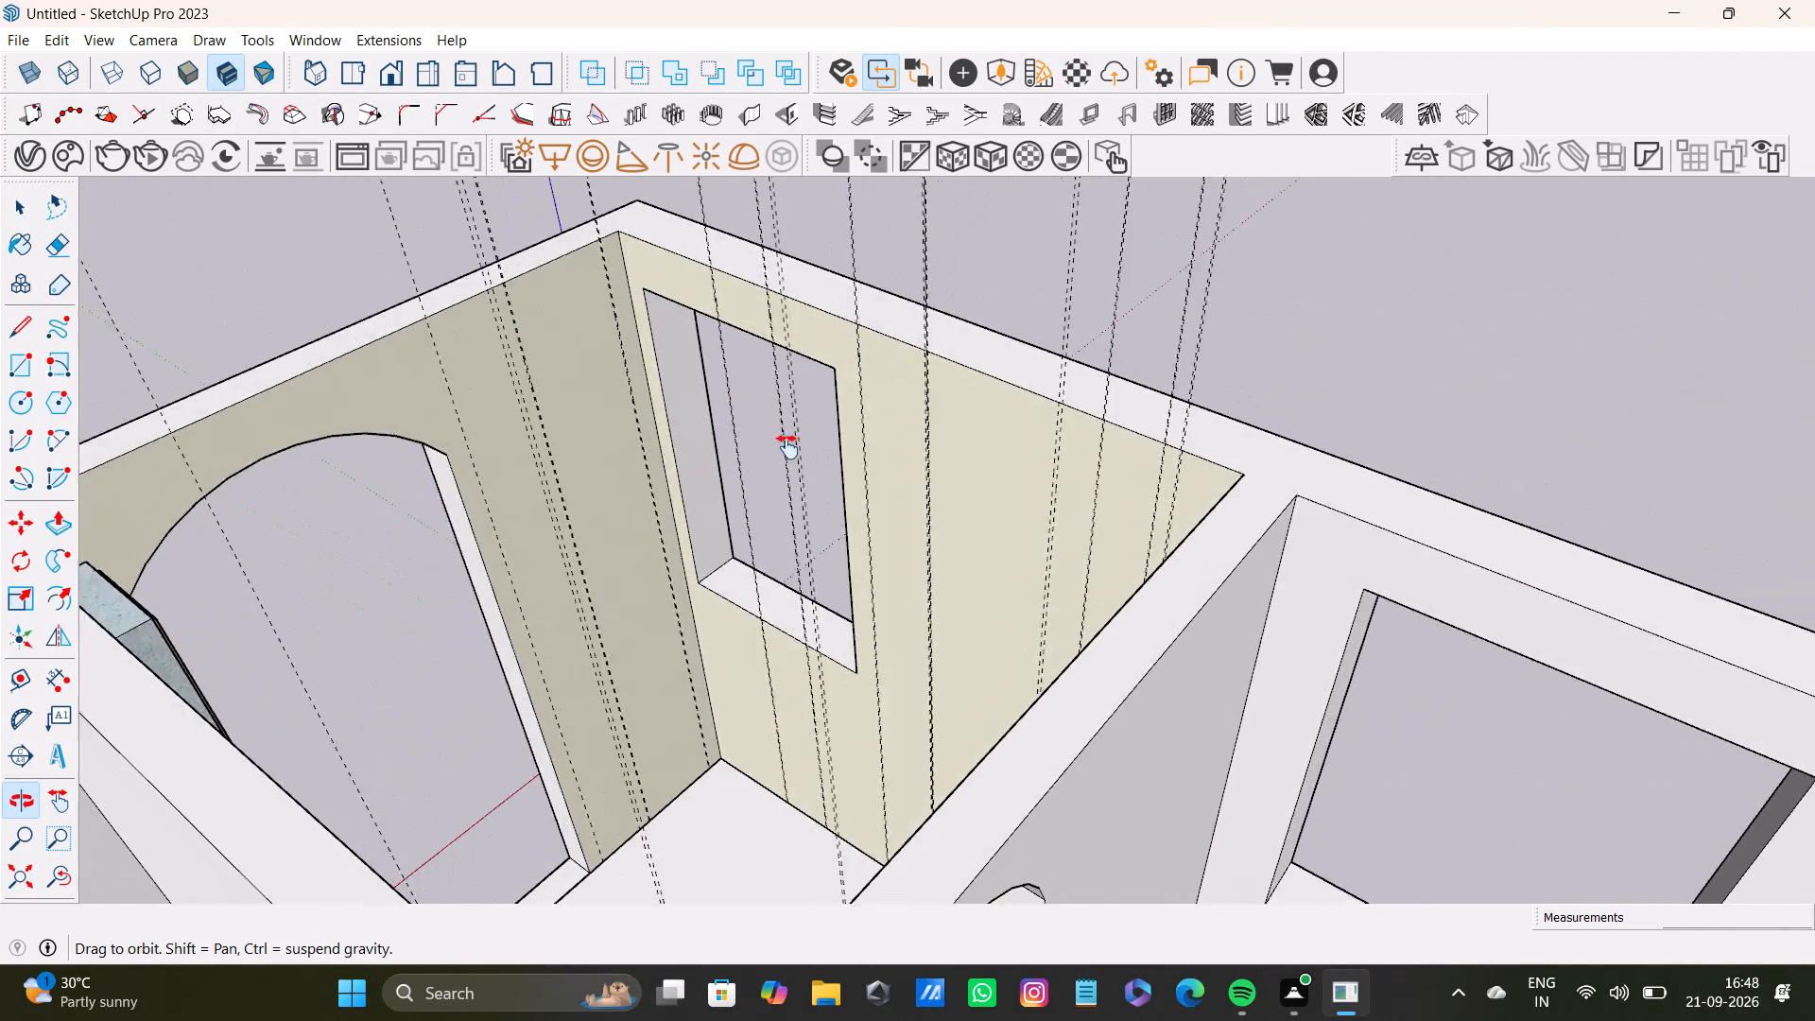
middle_click_drag(787, 447, 1067, 526)
middle_click_drag(1123, 535, 735, 574)
scroll(814, 553, "up", 3)
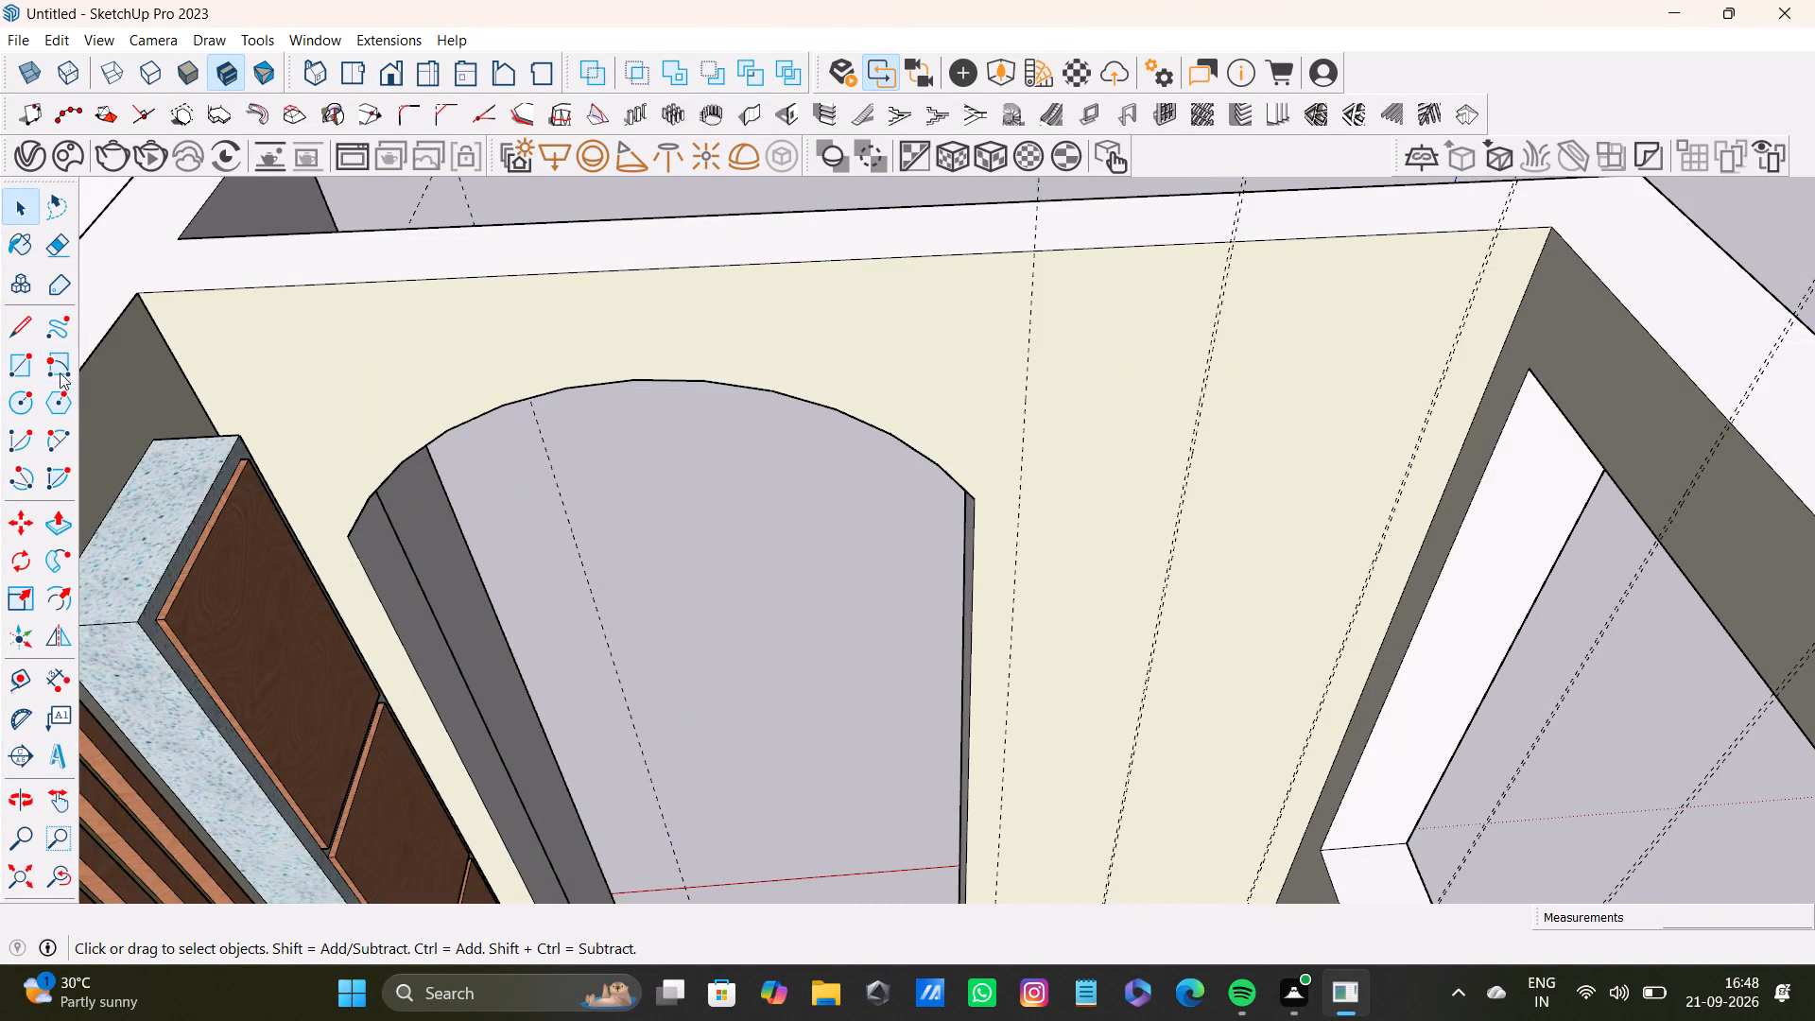
left_click(16, 680)
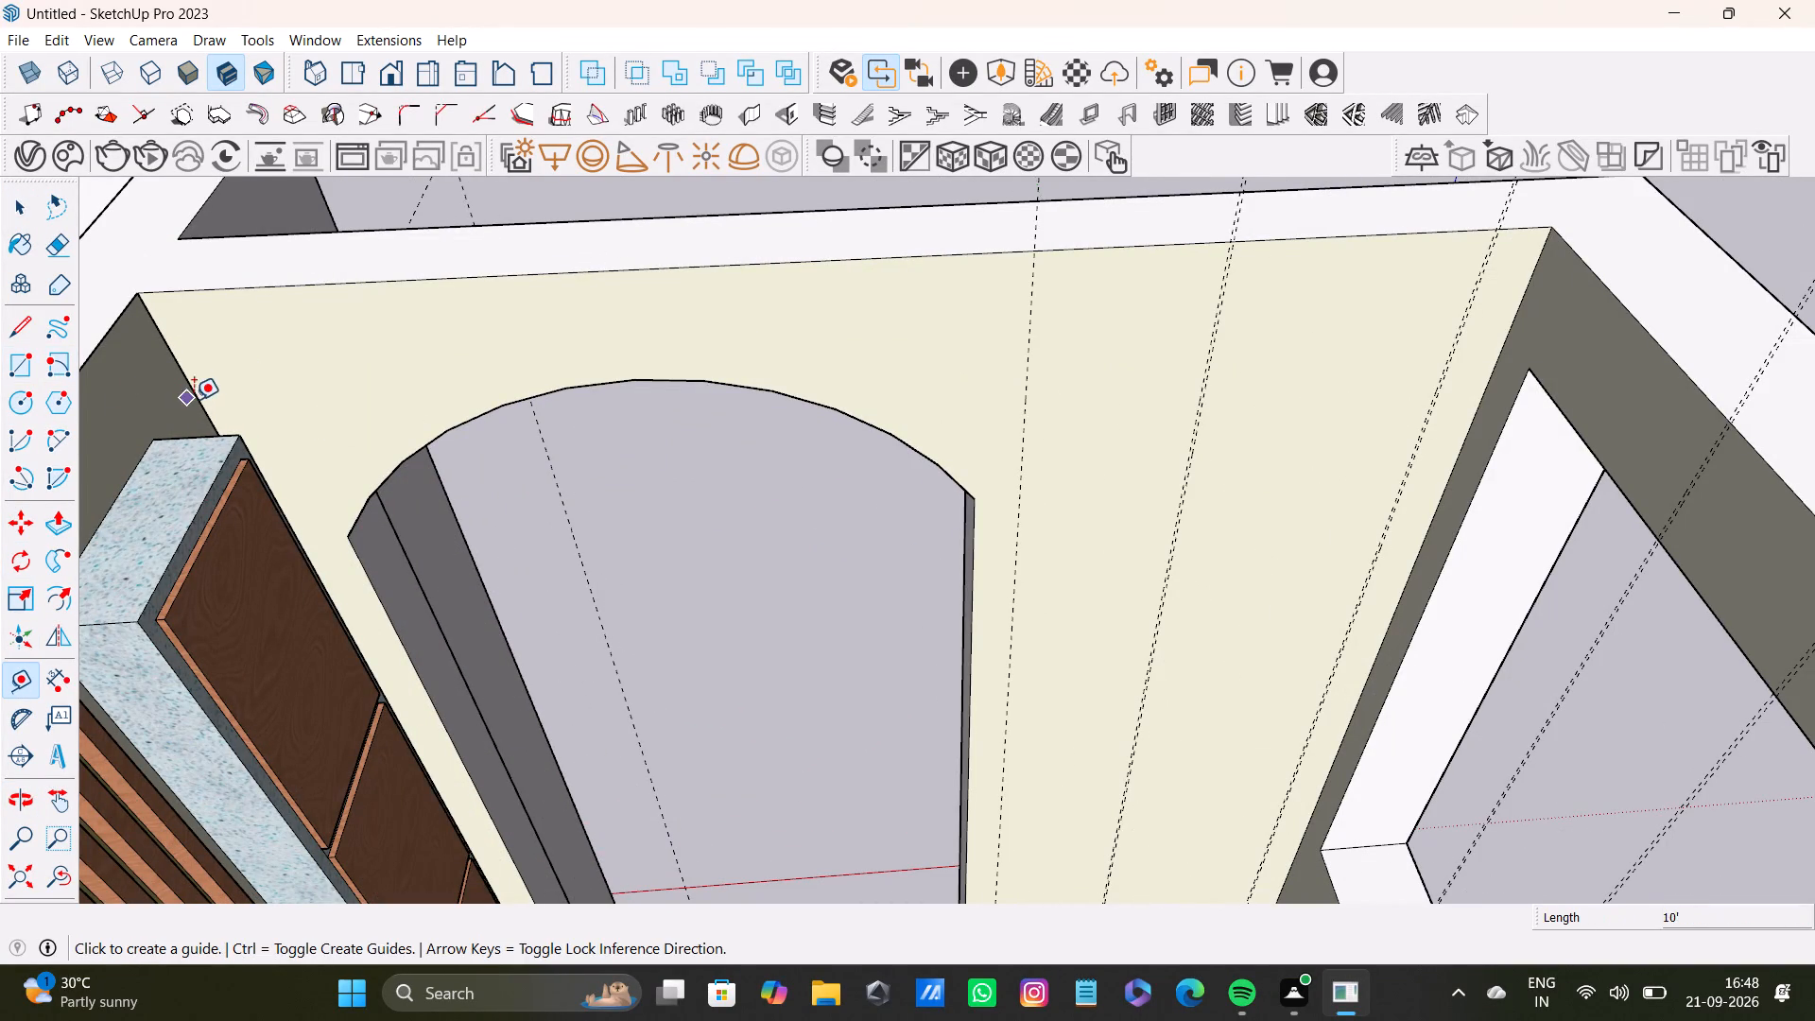
left_click(196, 402)
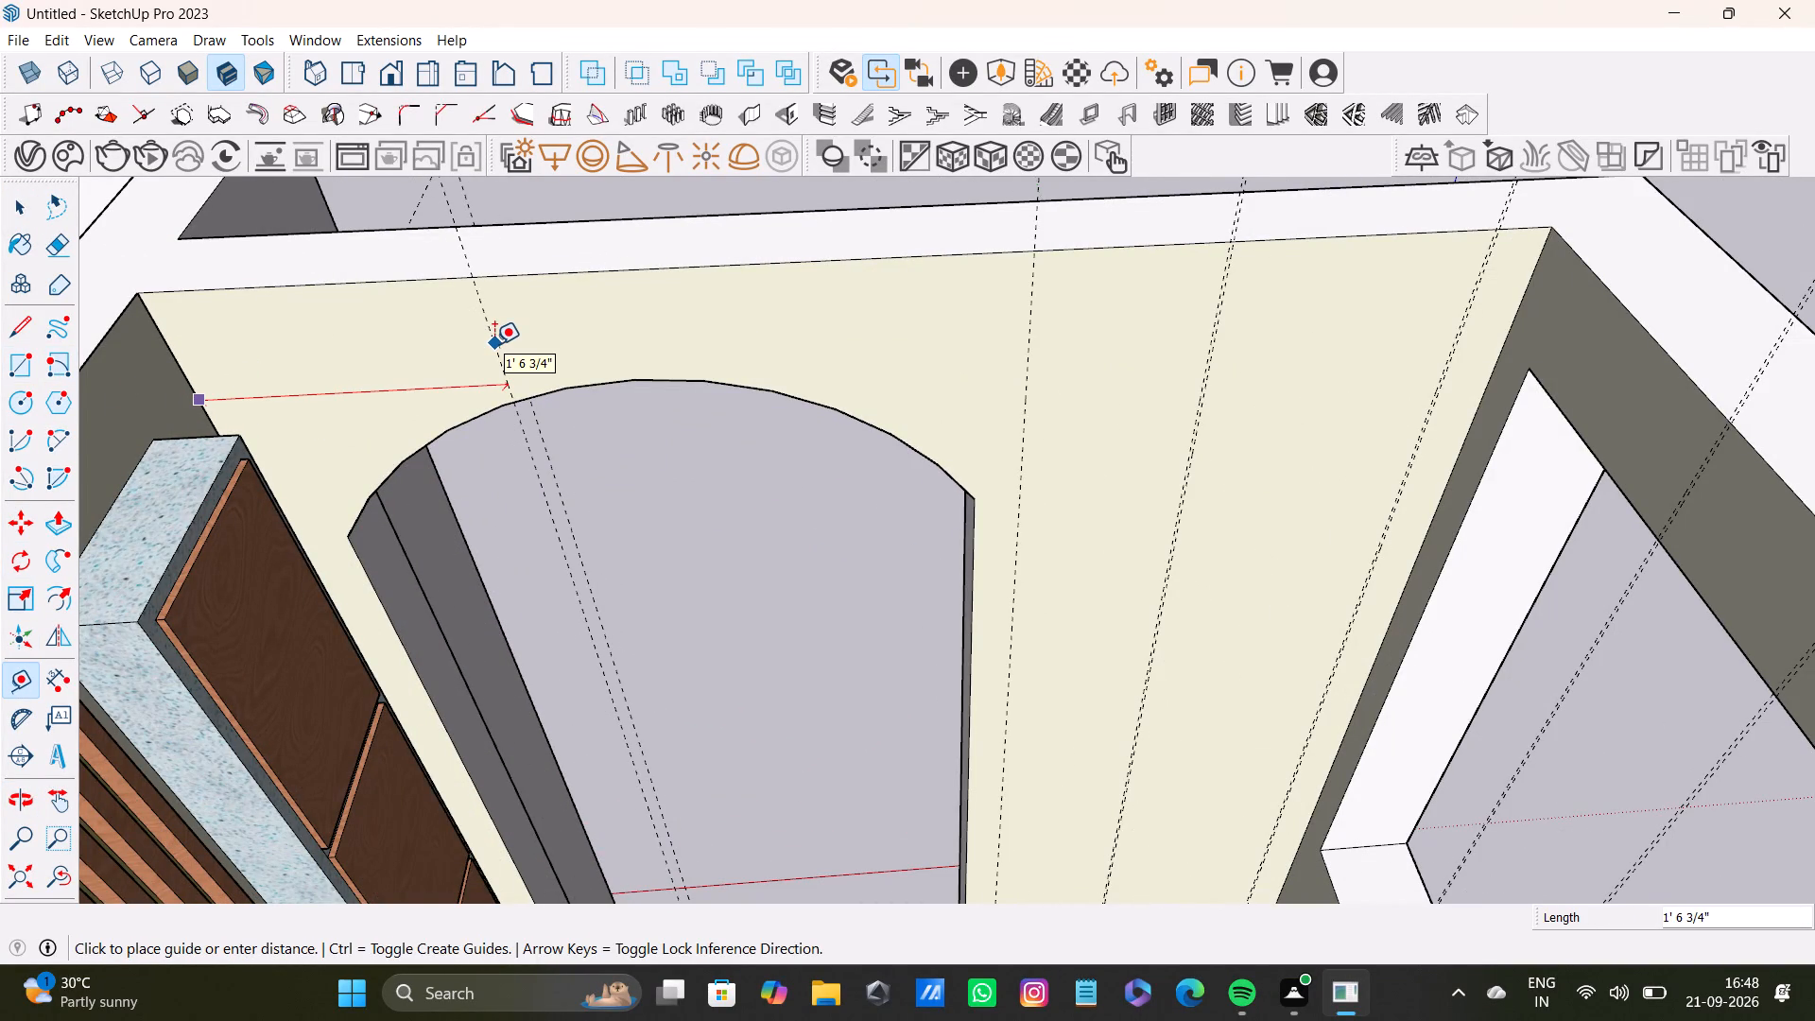
left_click(431, 350)
left_click_drag(439, 376, 469, 376)
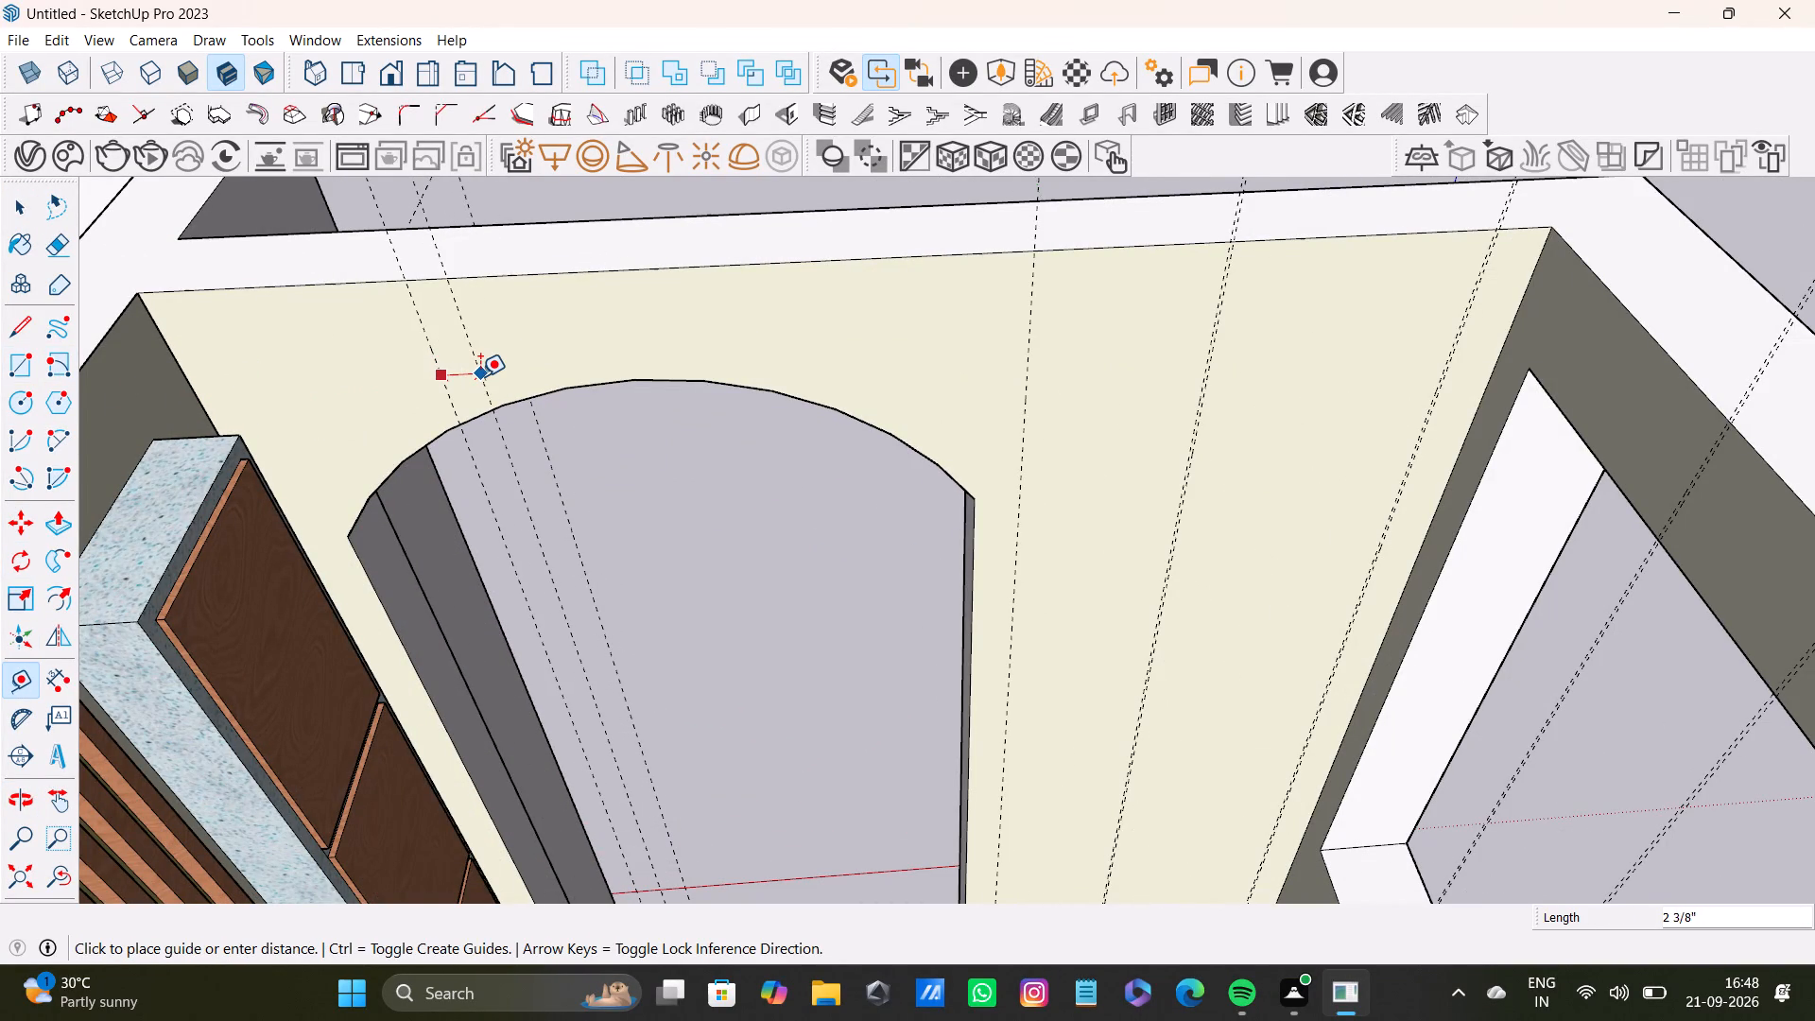
type("0.2")
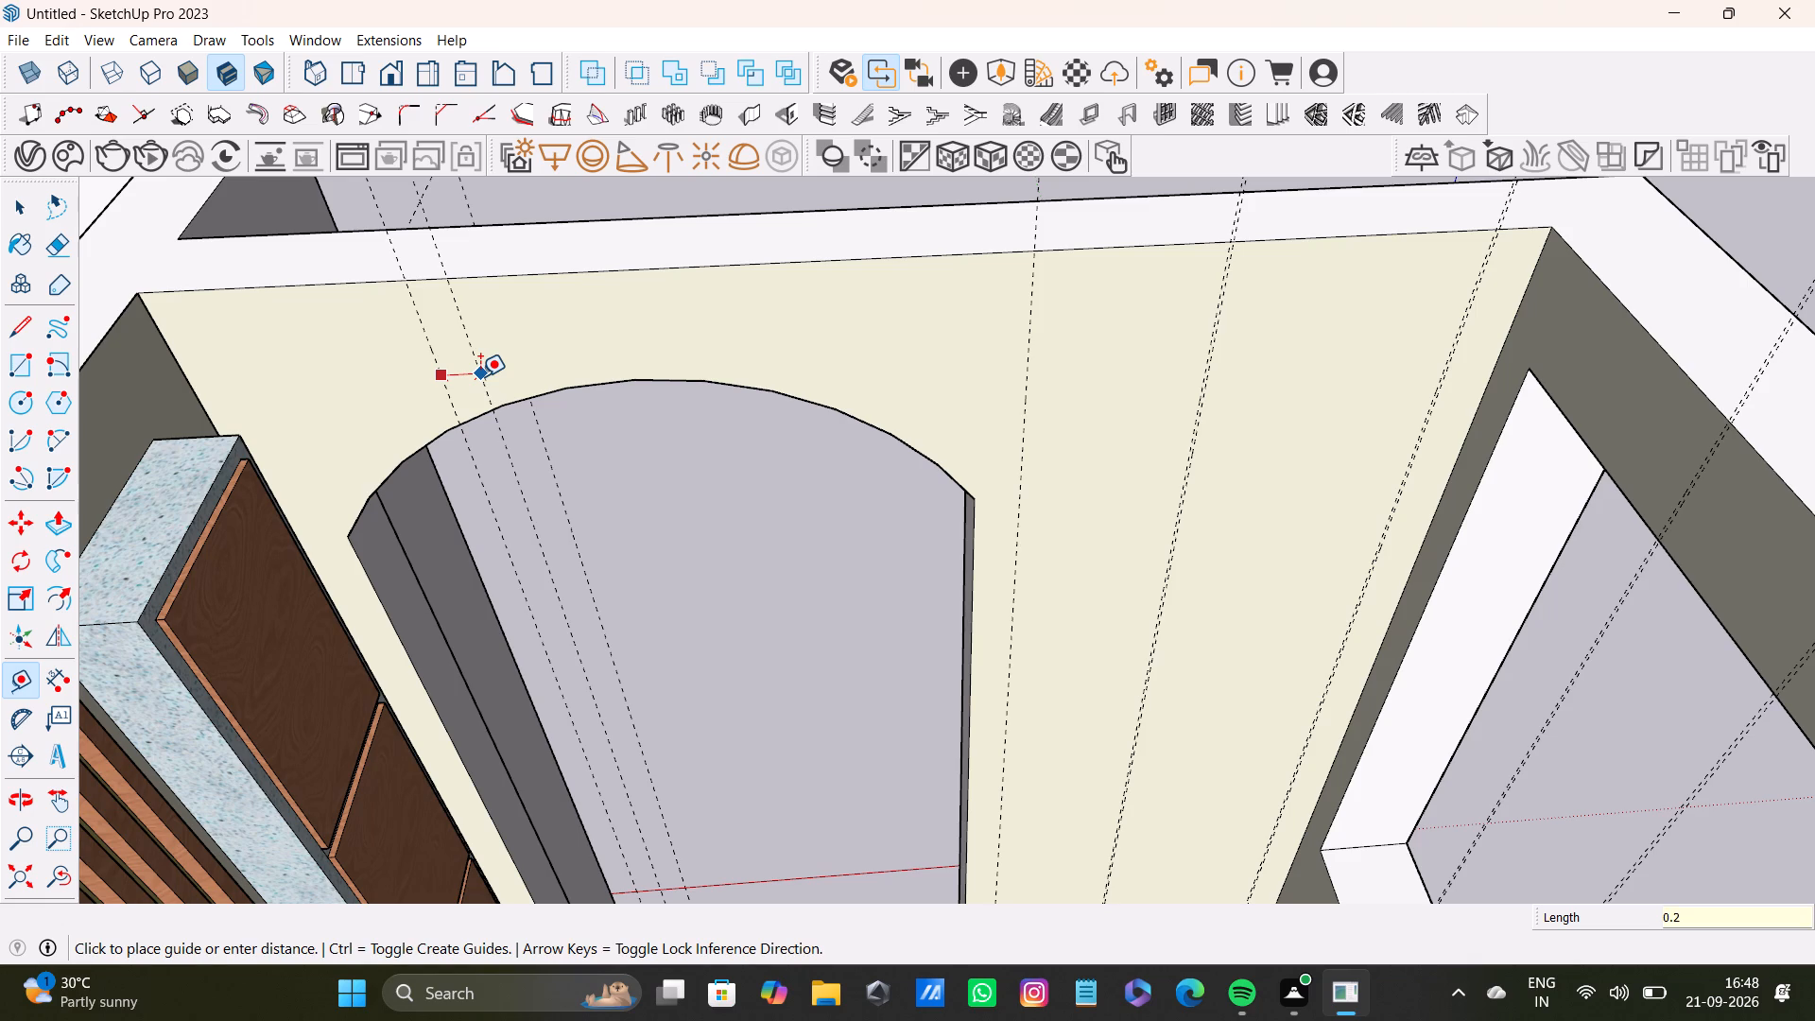
key("shift+quotedbl")
key("Return")
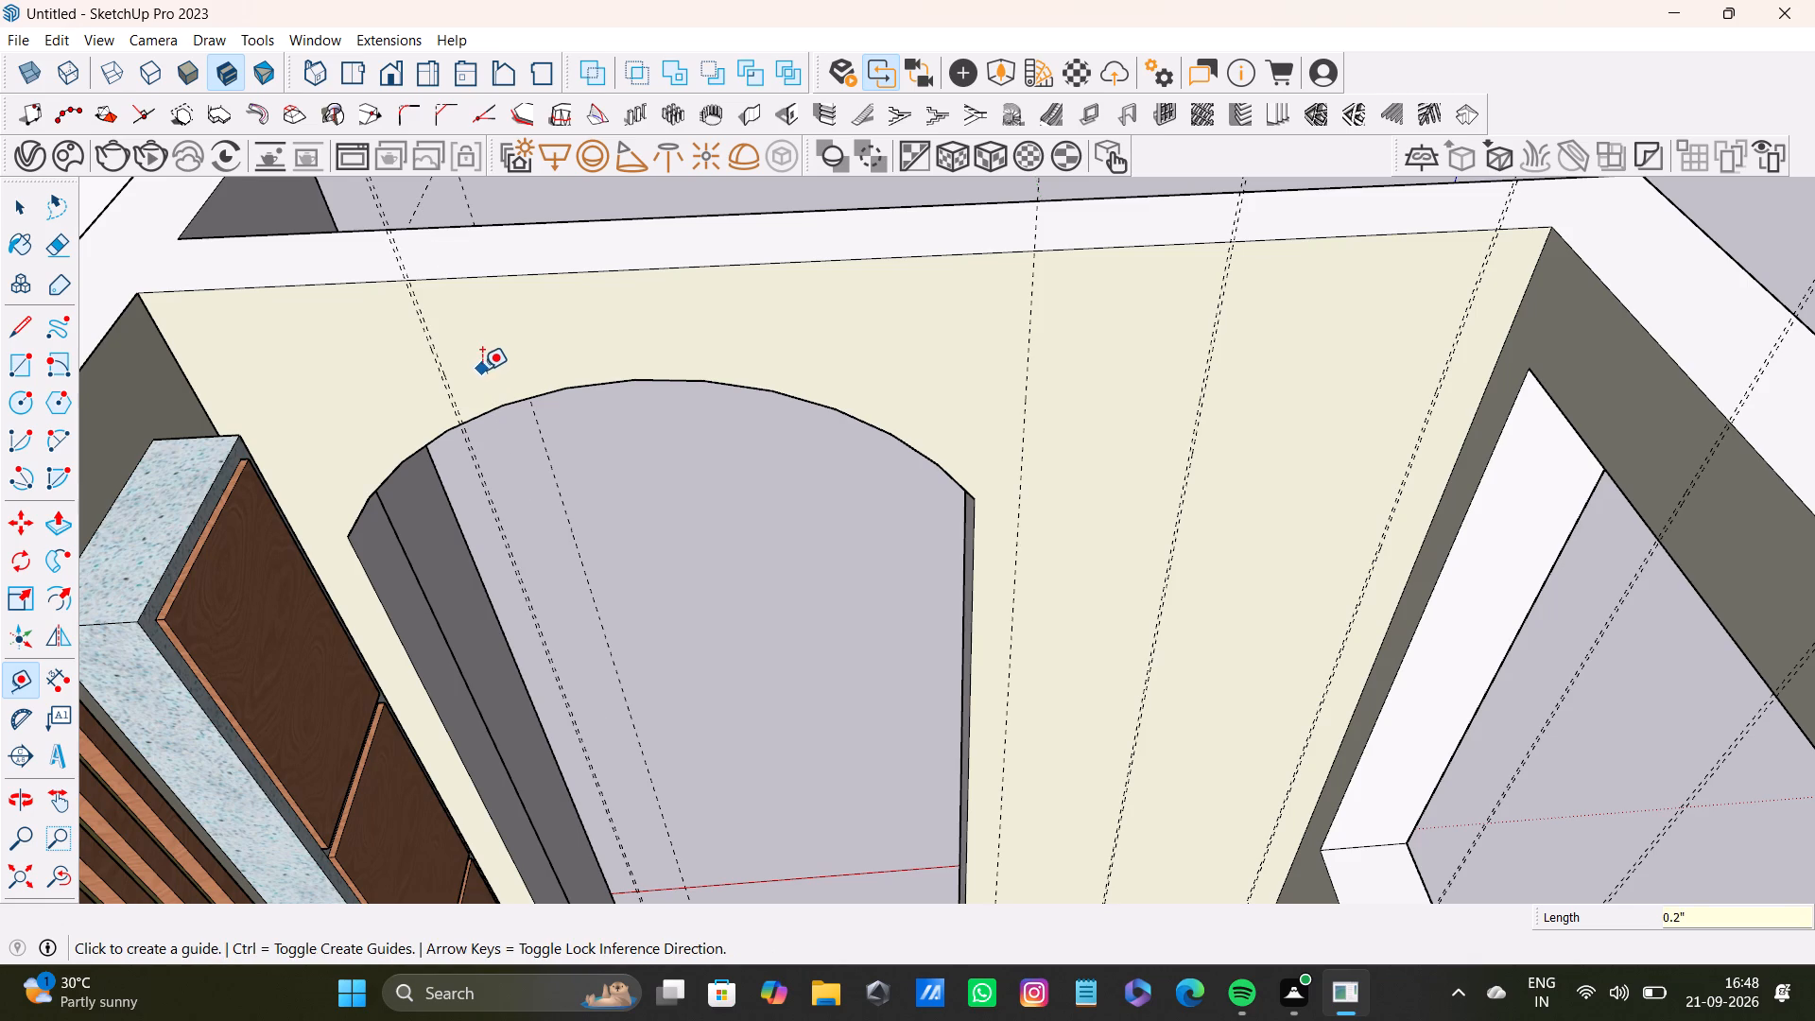
Place a vertical guide 1' 8 1/16" from the first pair across the arch, plus a parallel guide 0.2" beyond it.
scroll(483, 372, "up", 5)
left_click(435, 390)
scroll(827, 339, "down", 3)
middle_click_drag(925, 345, 925, 328)
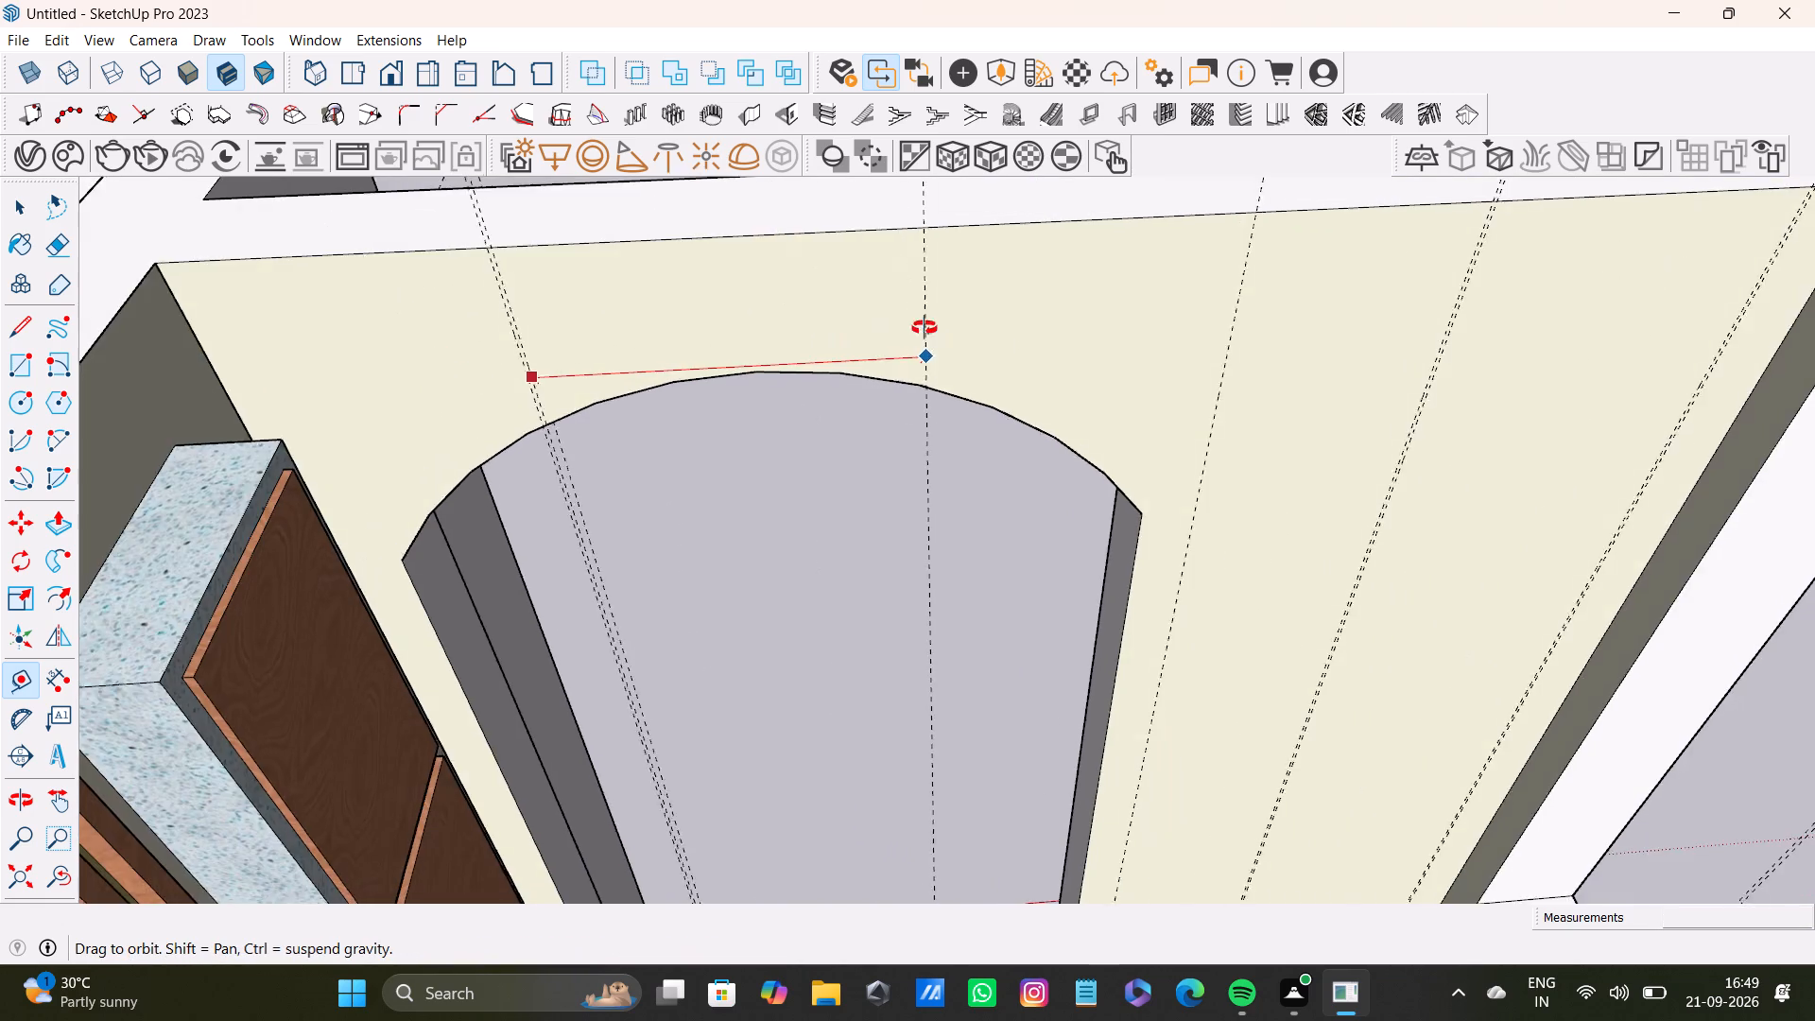
middle_click_drag(925, 328, 858, 240)
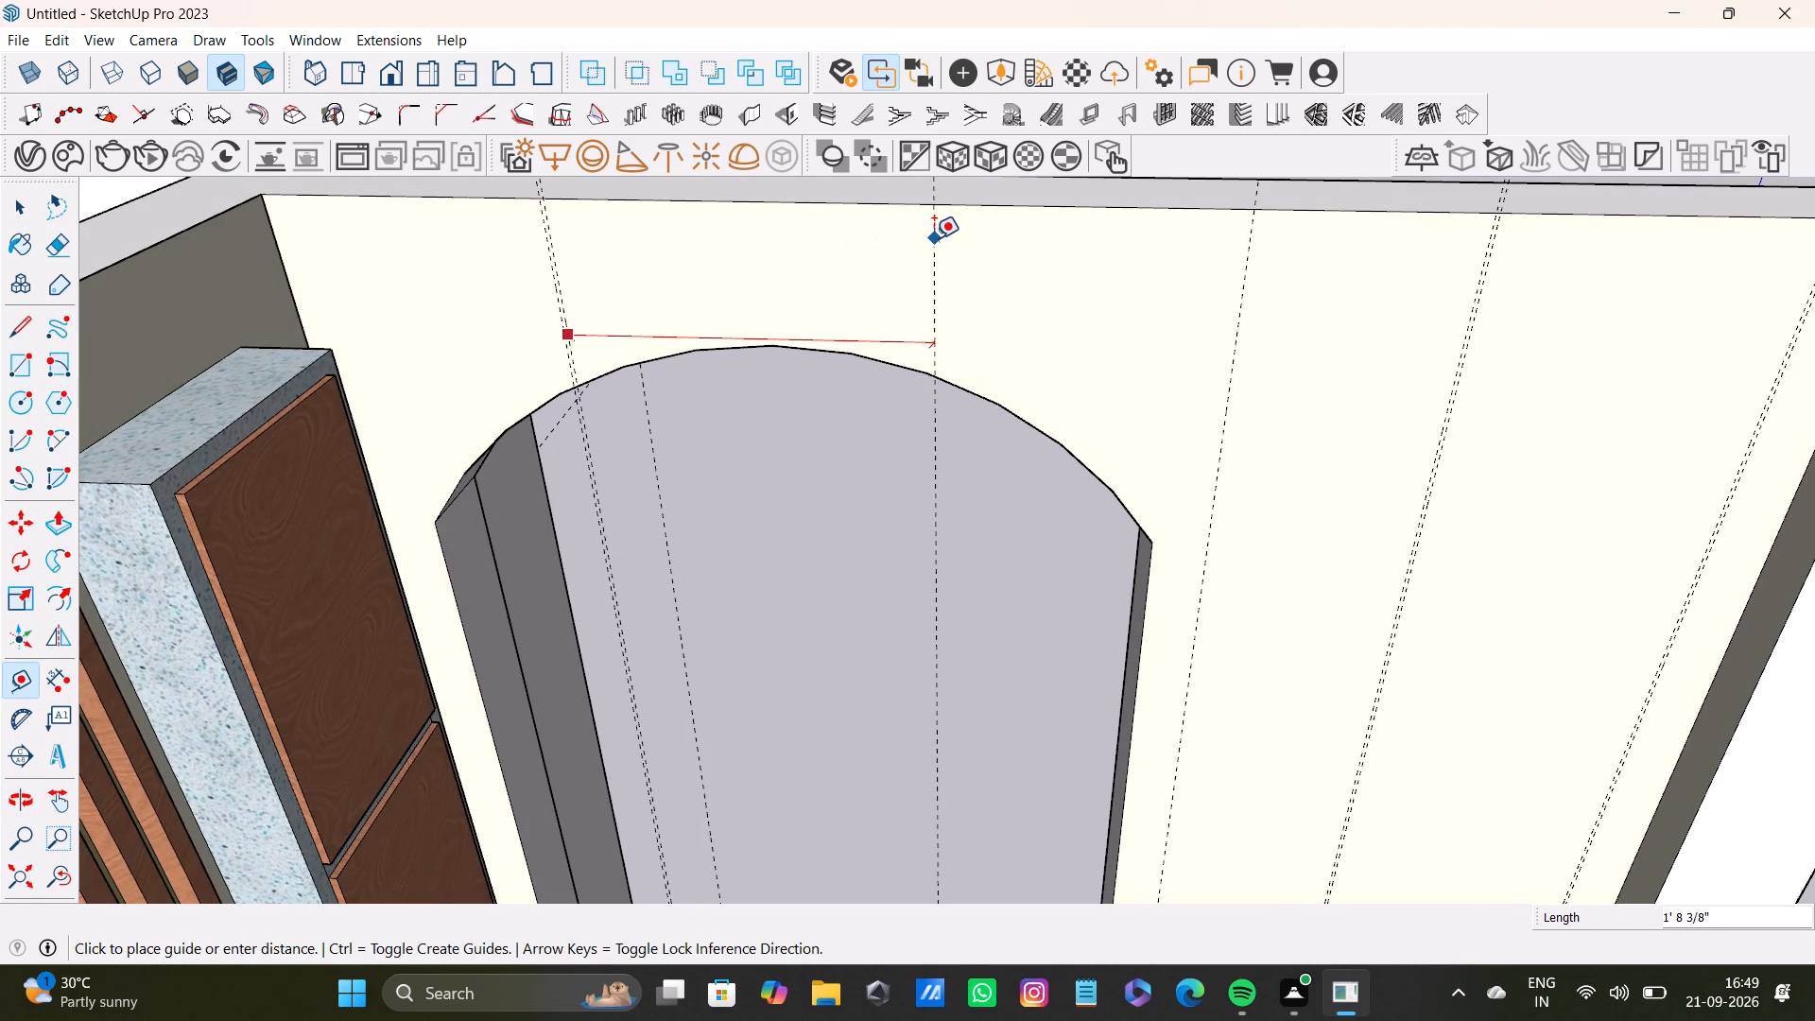
left_click(928, 238)
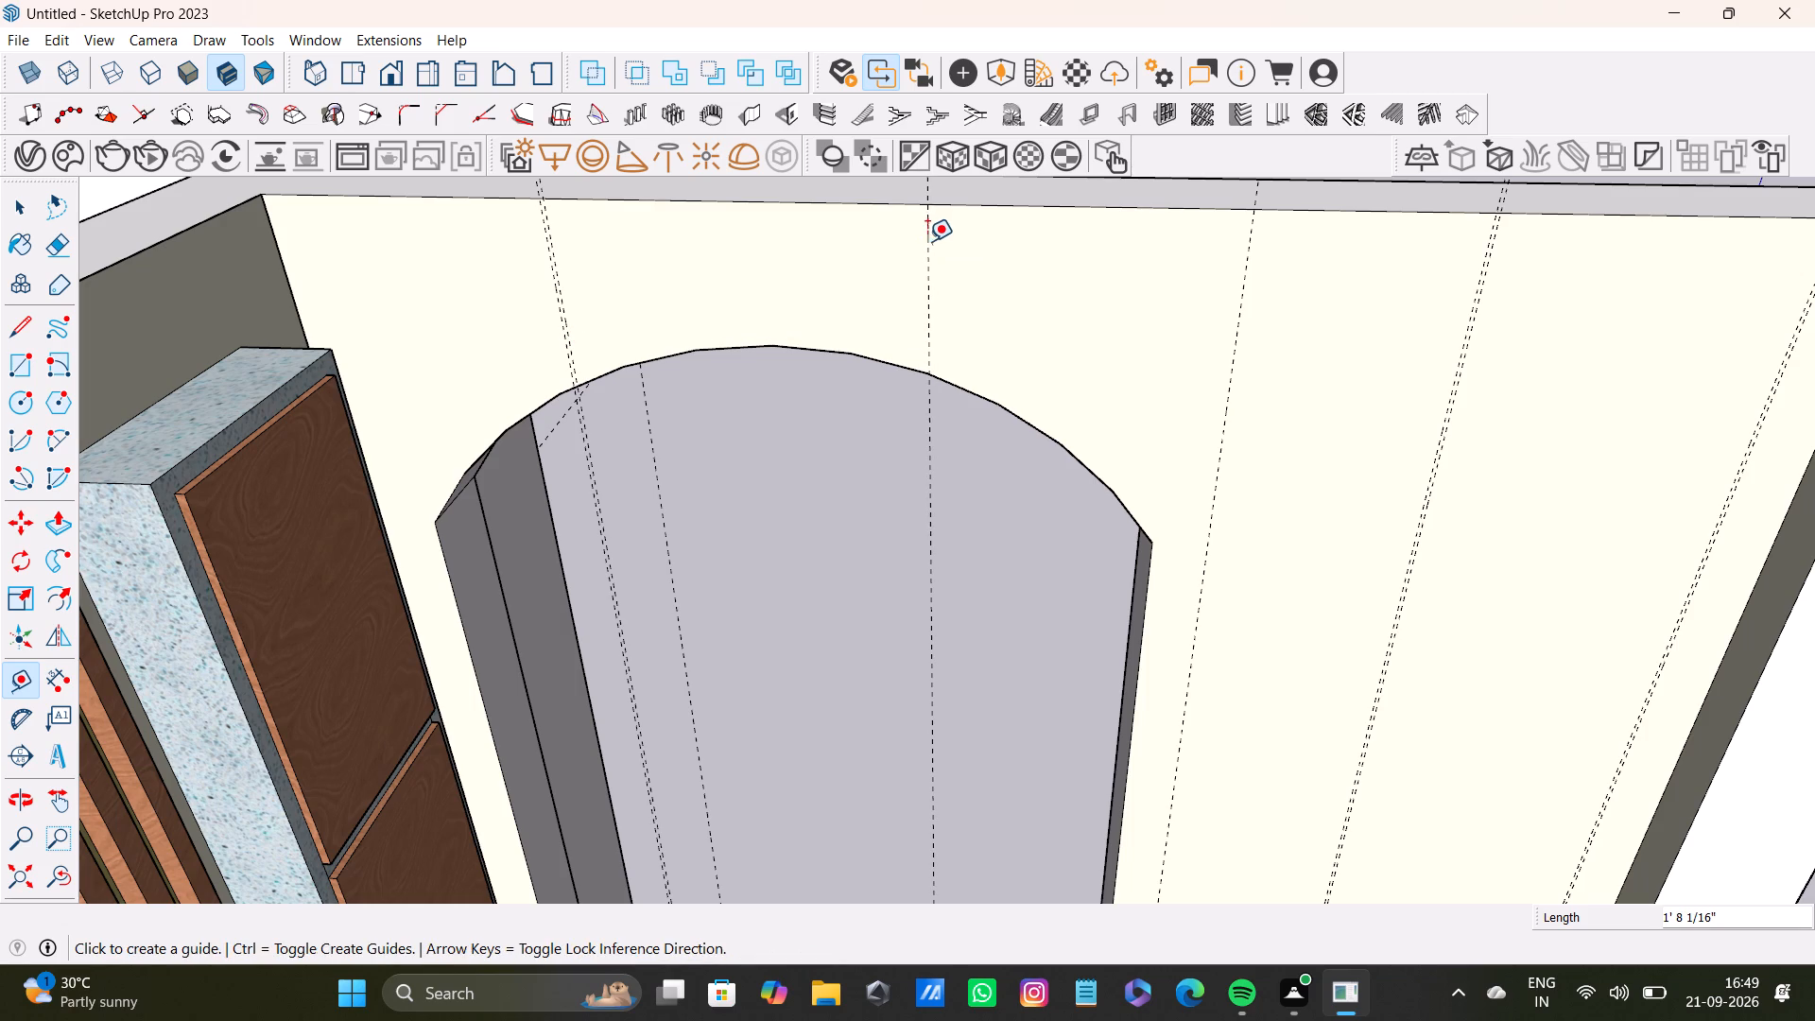
left_click(926, 255)
type("0.2")
key("shift+quotedbl")
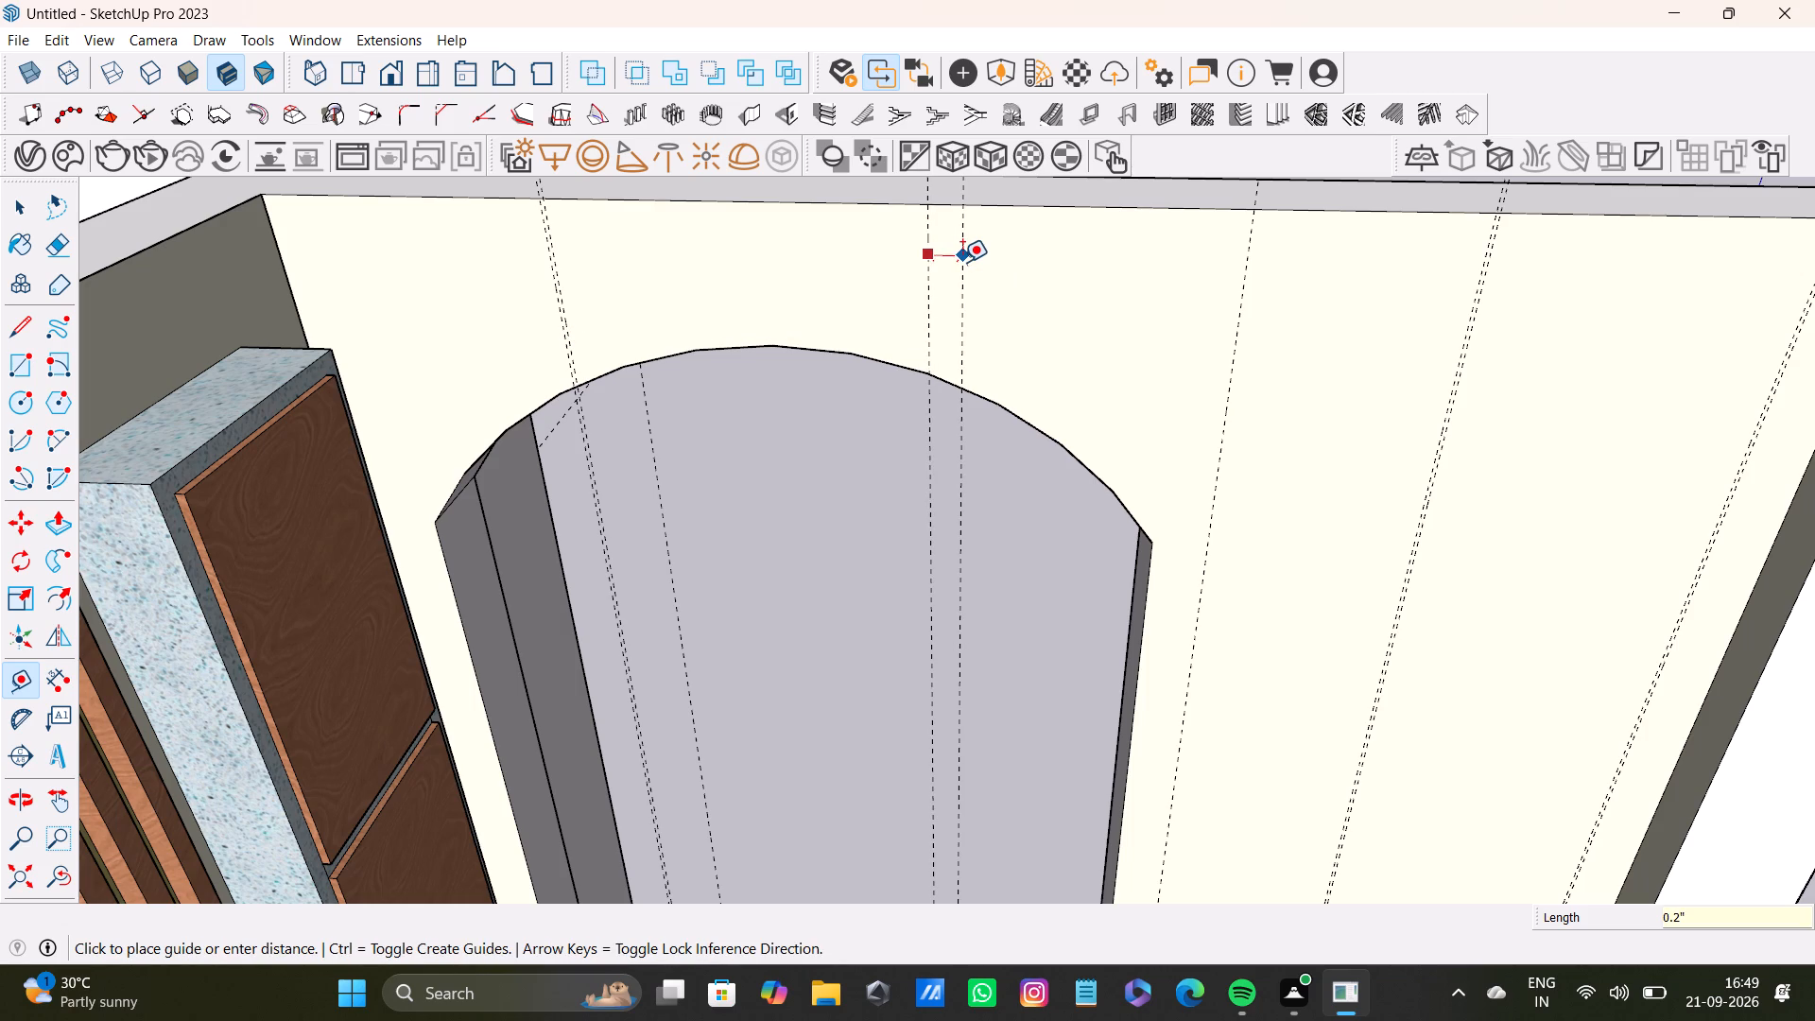
key("Return")
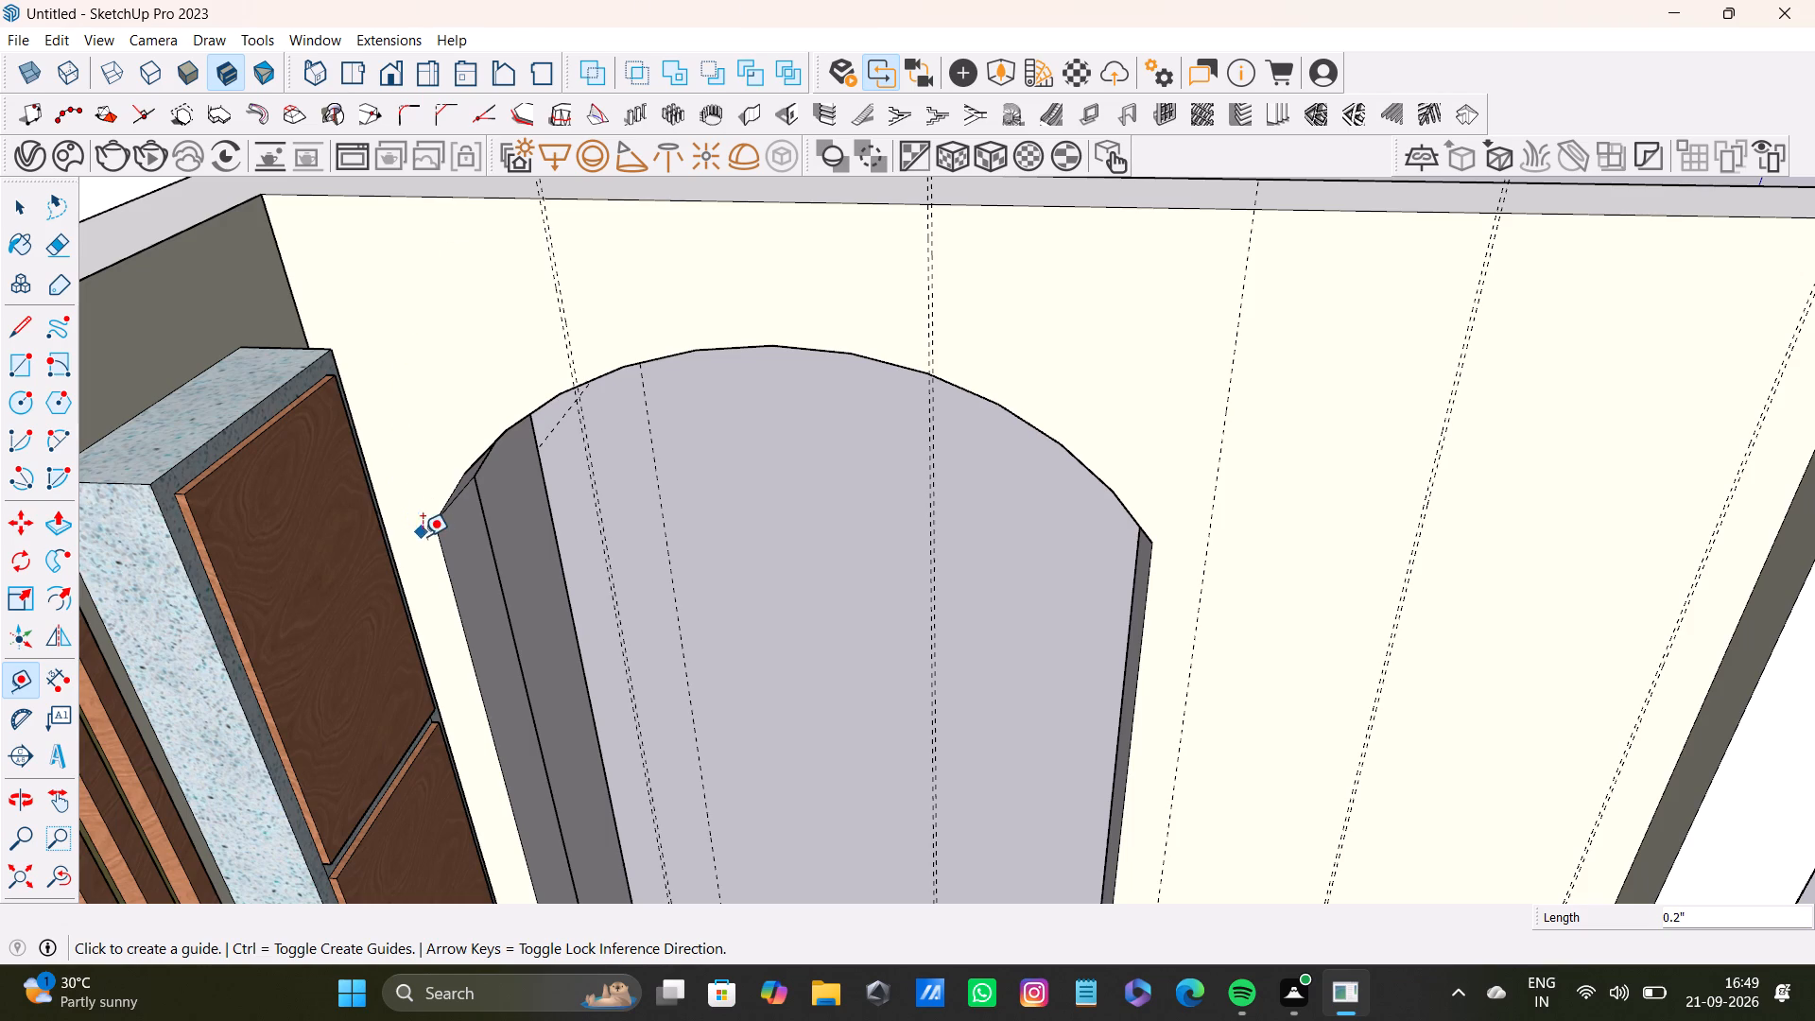
Draw a full-height rectangle on the arched wall from its top corner beside the wood panels to the first guide pair at floor level.
scroll(510, 435, "down", 4)
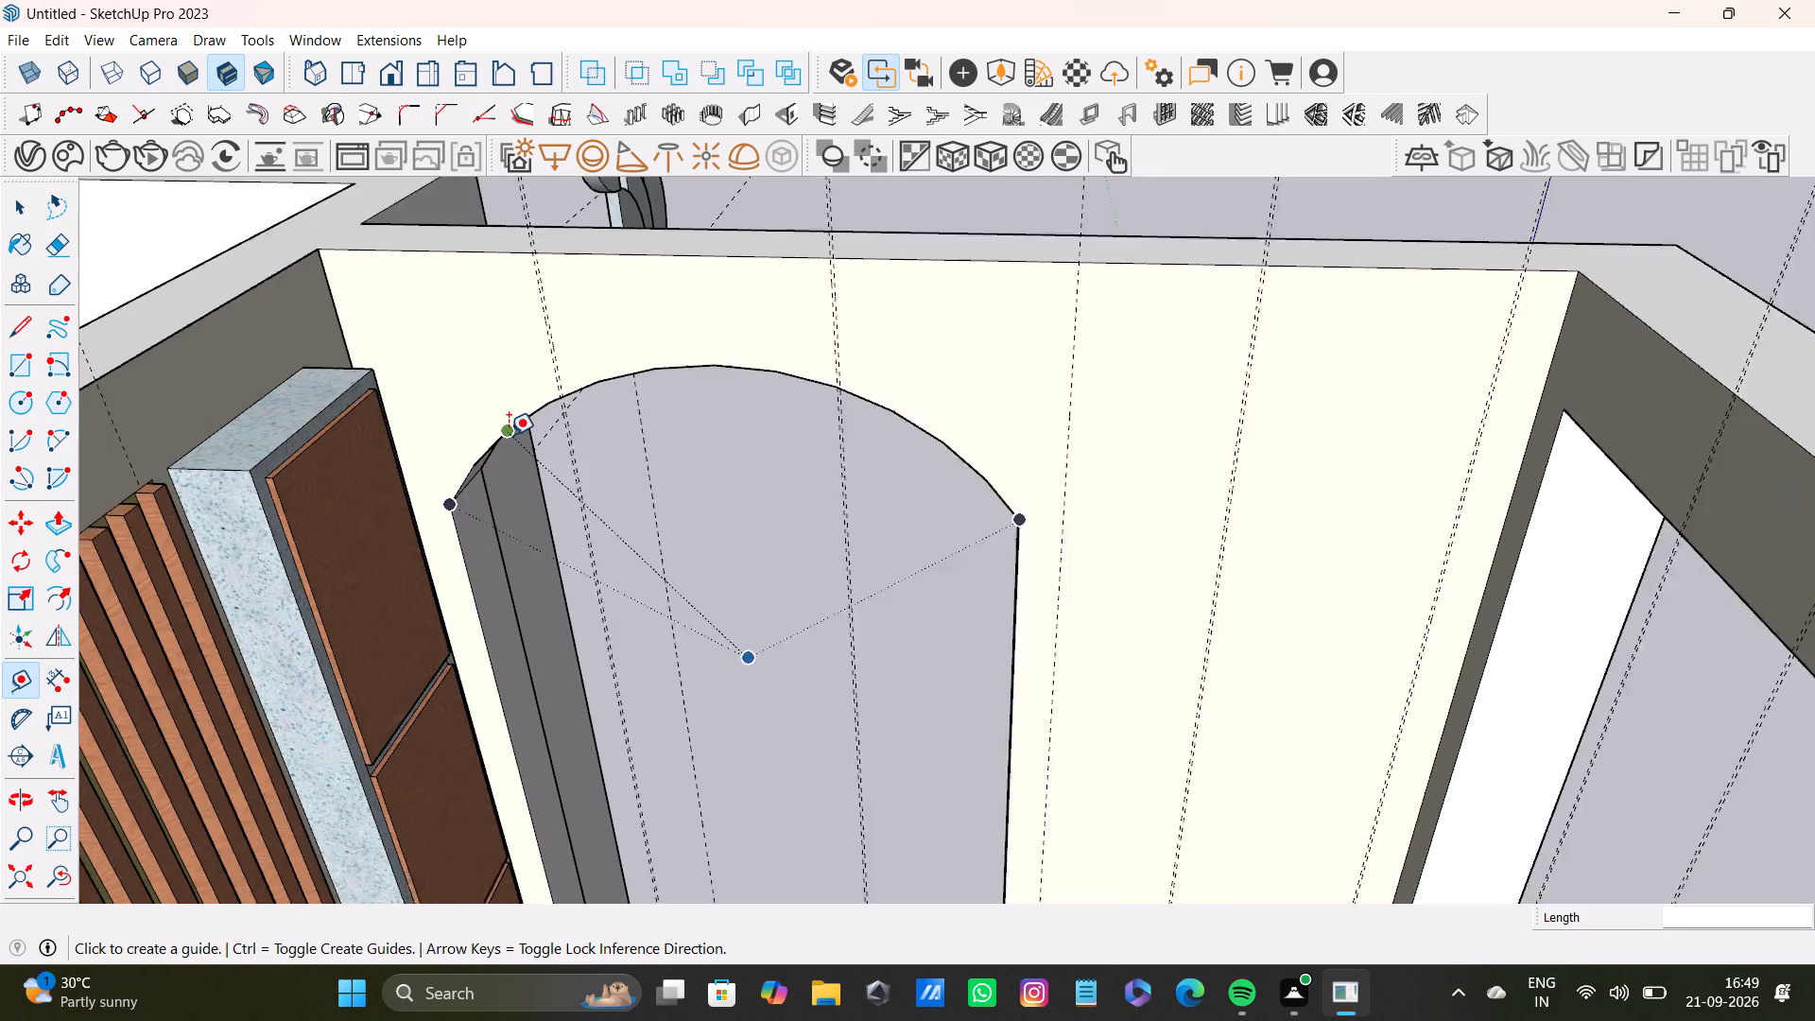
key("space")
middle_click_drag(525, 449, 631, 447, "shift")
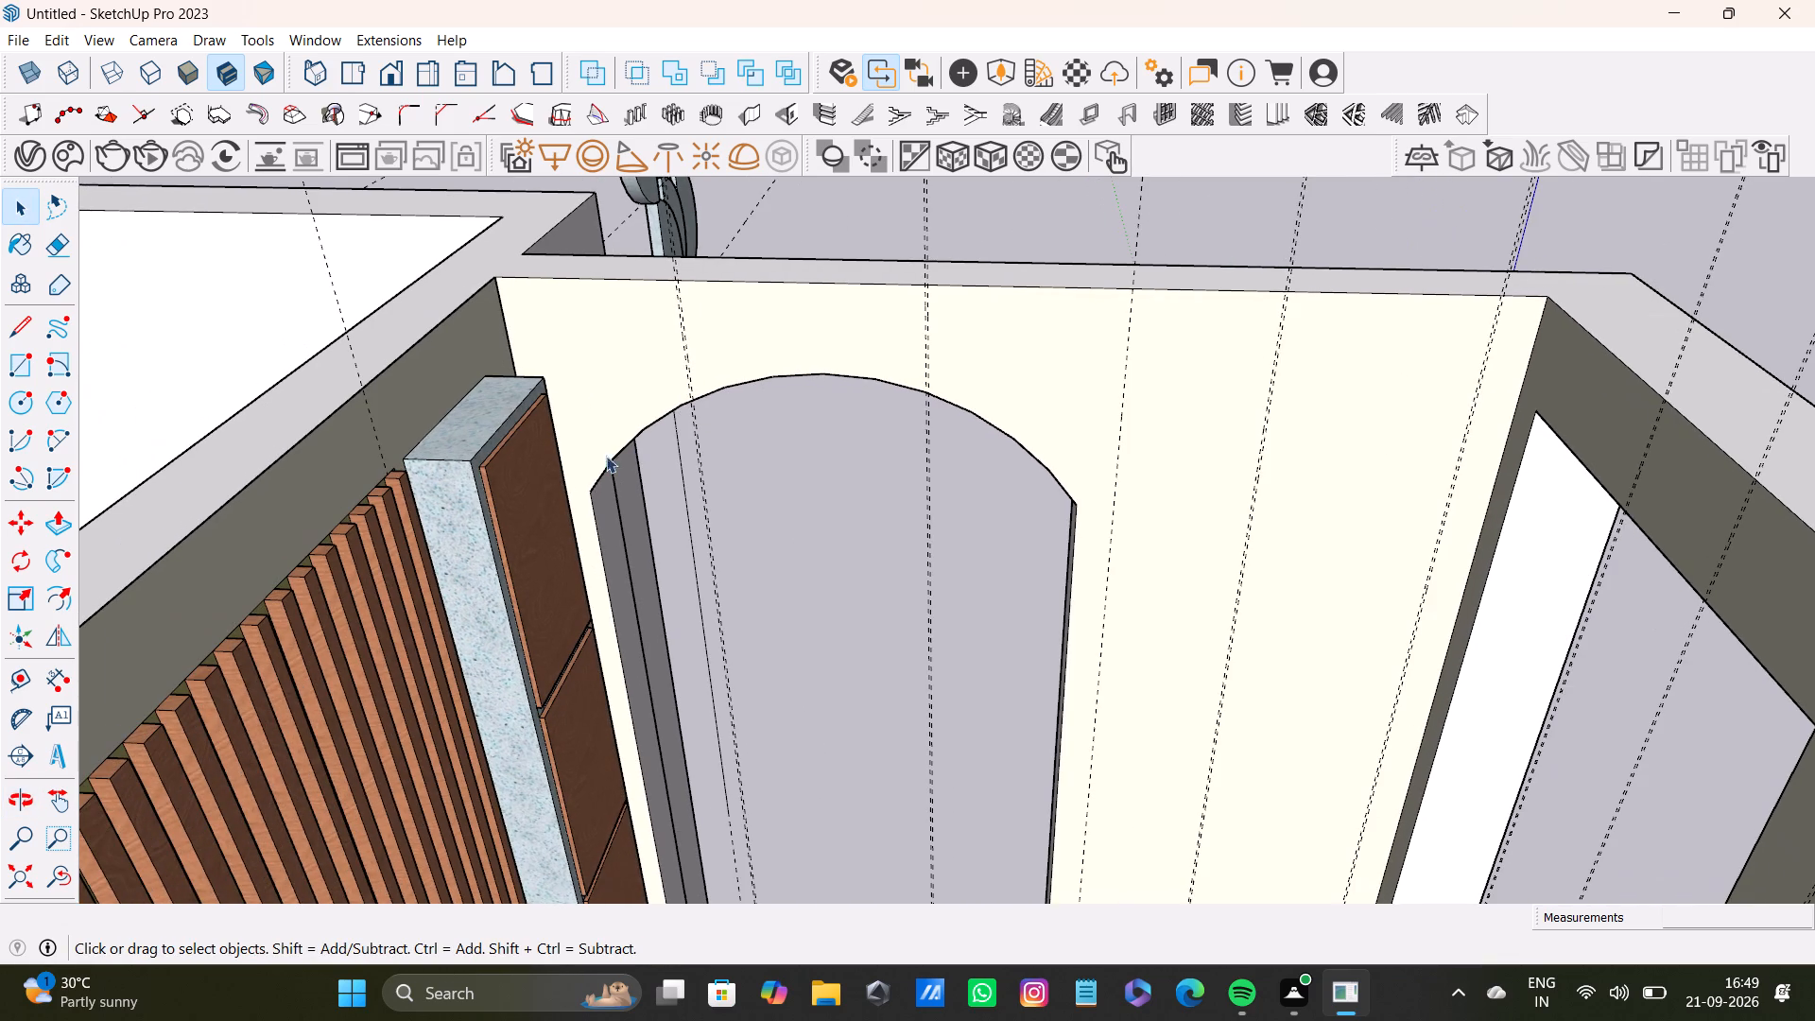
key("r")
scroll(560, 385, "up", 8)
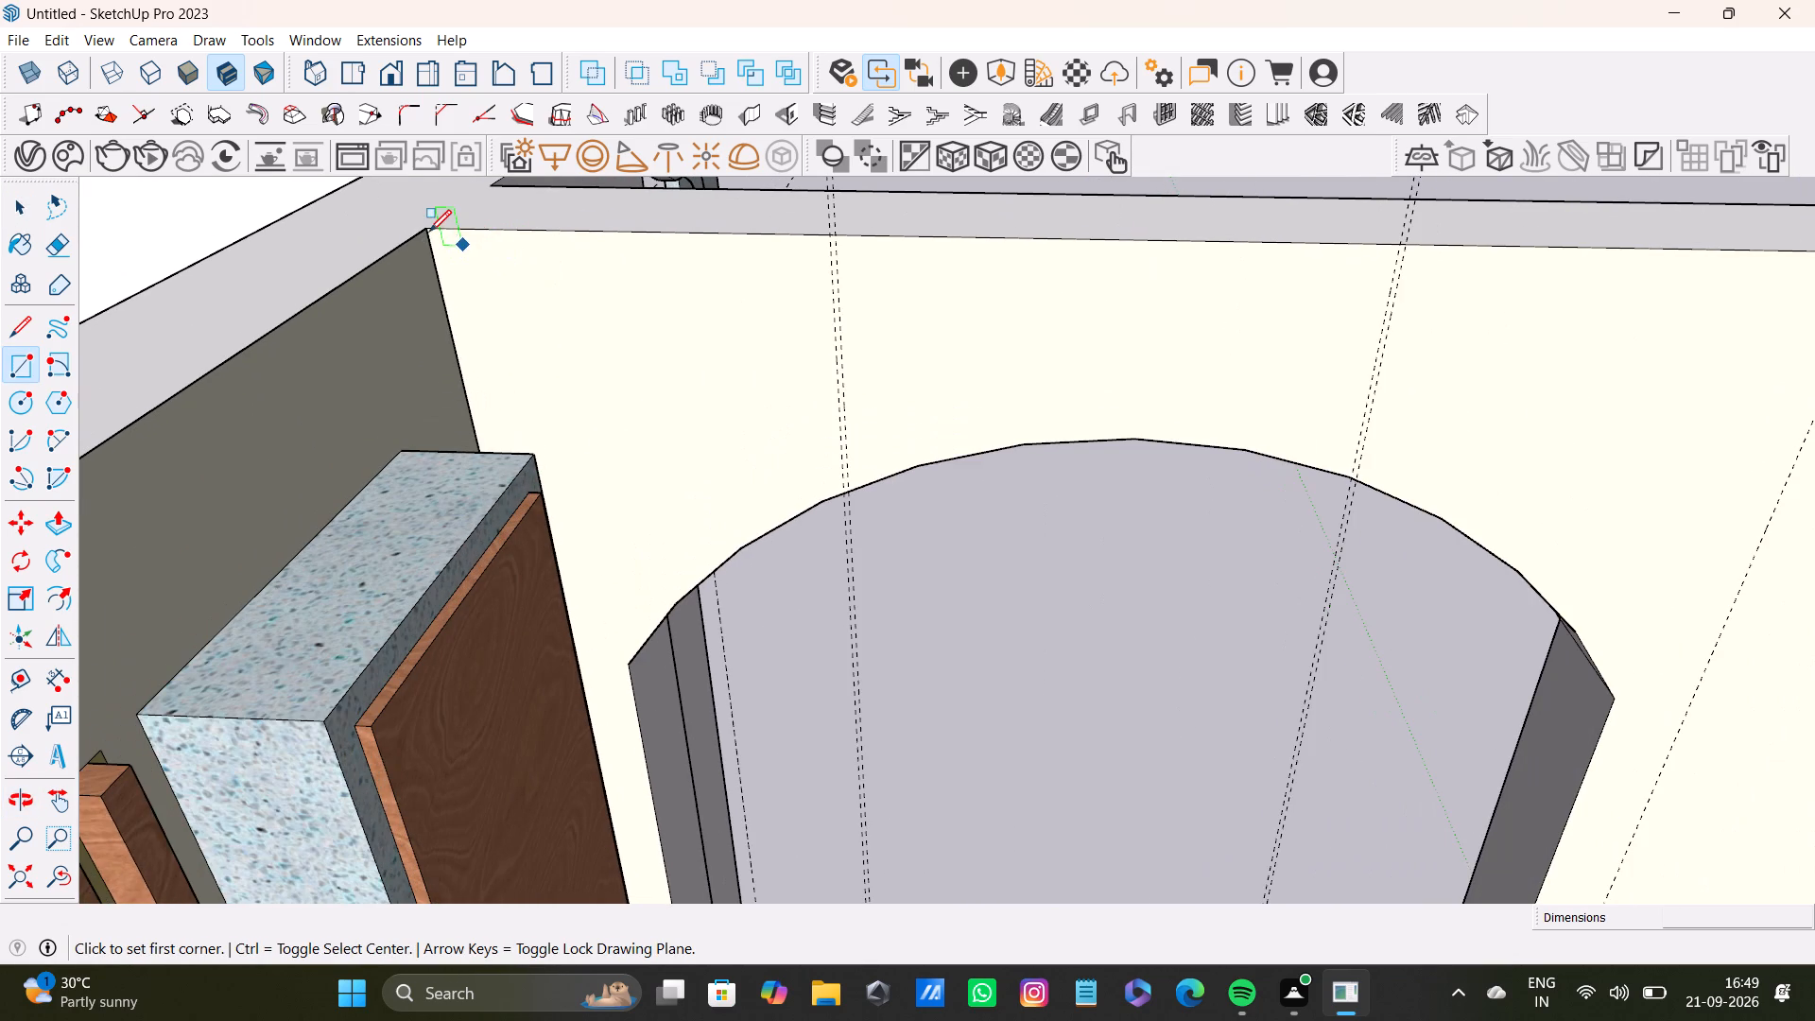
left_click(429, 230)
scroll(634, 407, "down", 2)
middle_click_drag(702, 497, 650, 367, "shift")
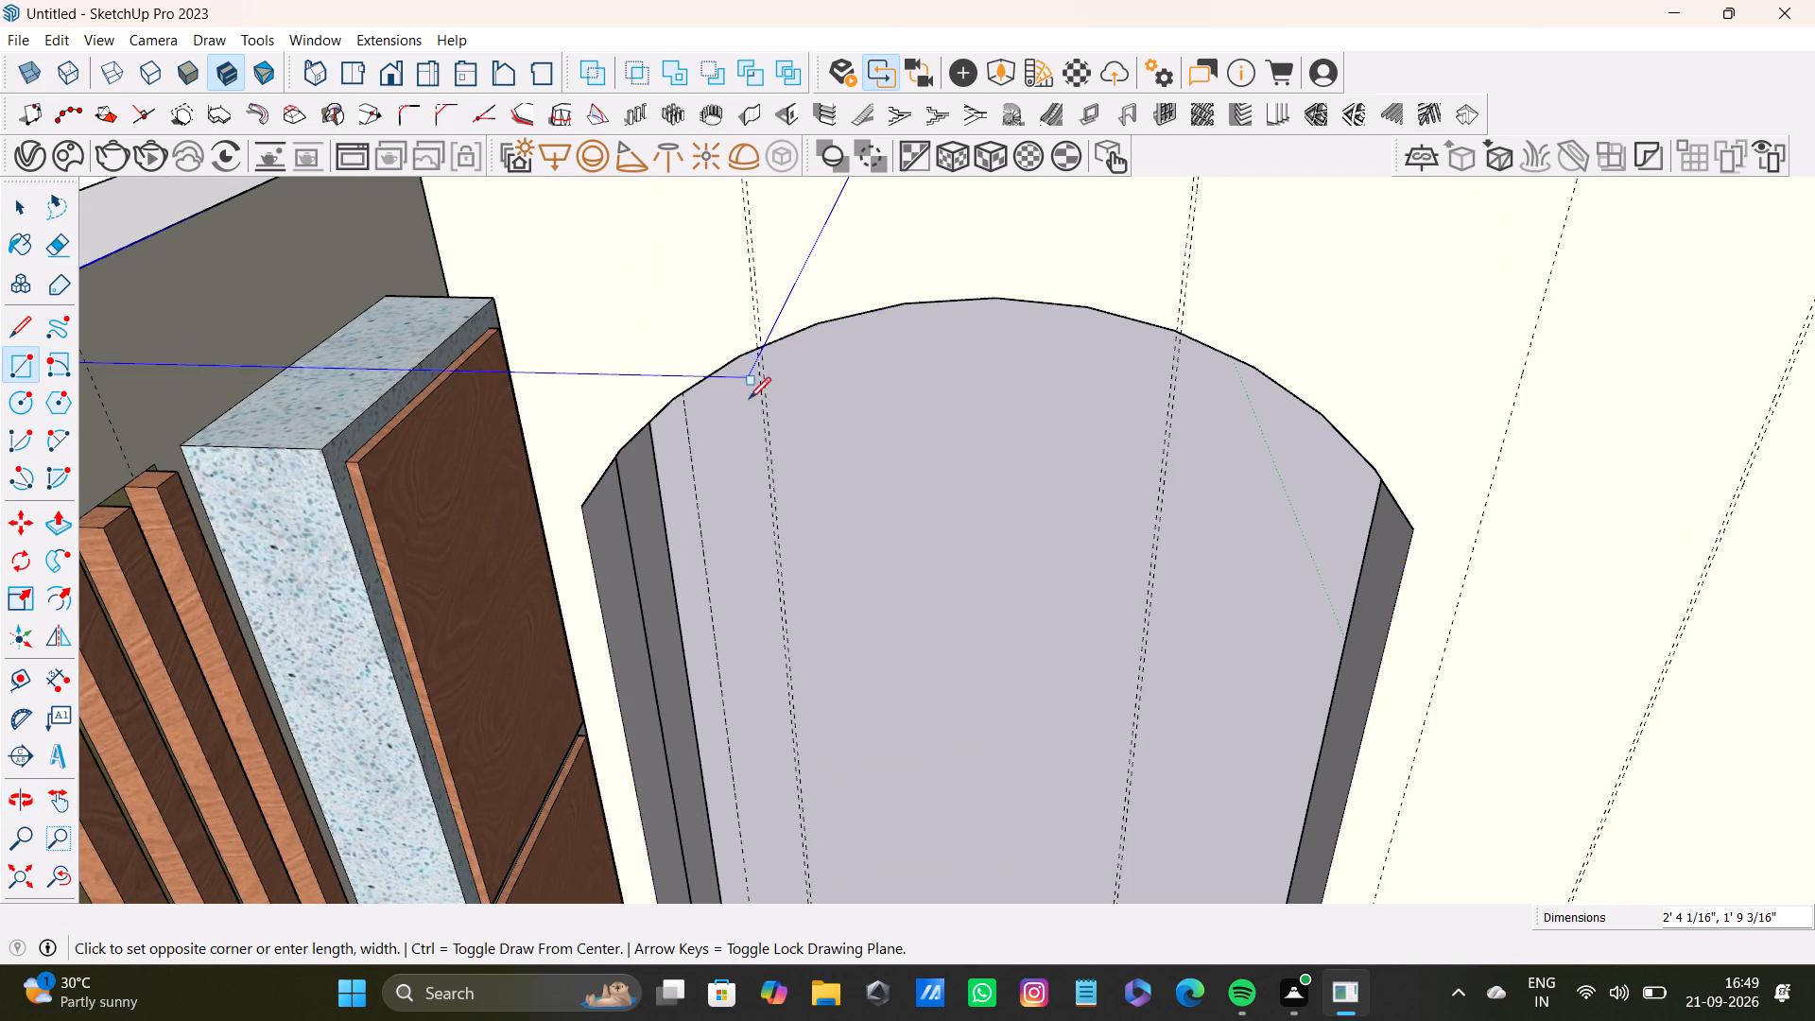
scroll(752, 478, "down", 3)
scroll(747, 664, "down", 4)
middle_click_drag(771, 688, 668, 713)
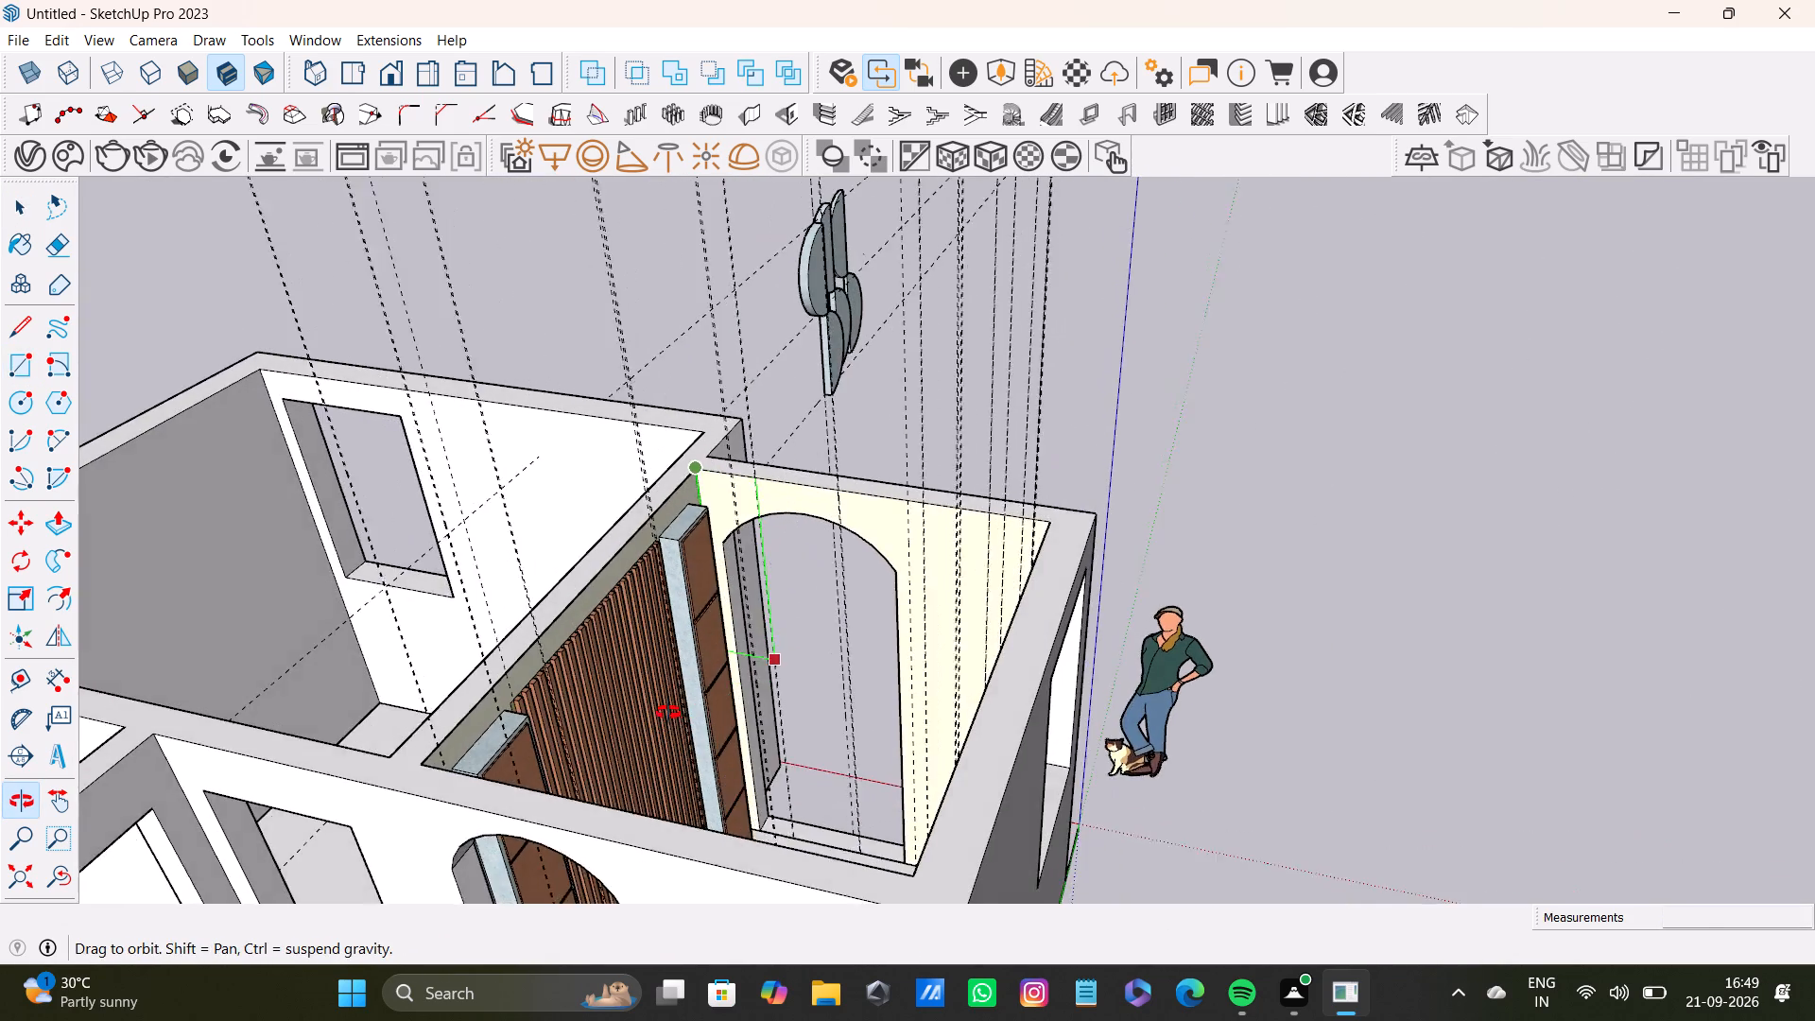
middle_click_drag(668, 713, 666, 713)
scroll(722, 674, "up", 9)
middle_click_drag(801, 876, 660, 635, "shift")
scroll(590, 720, "up", 3)
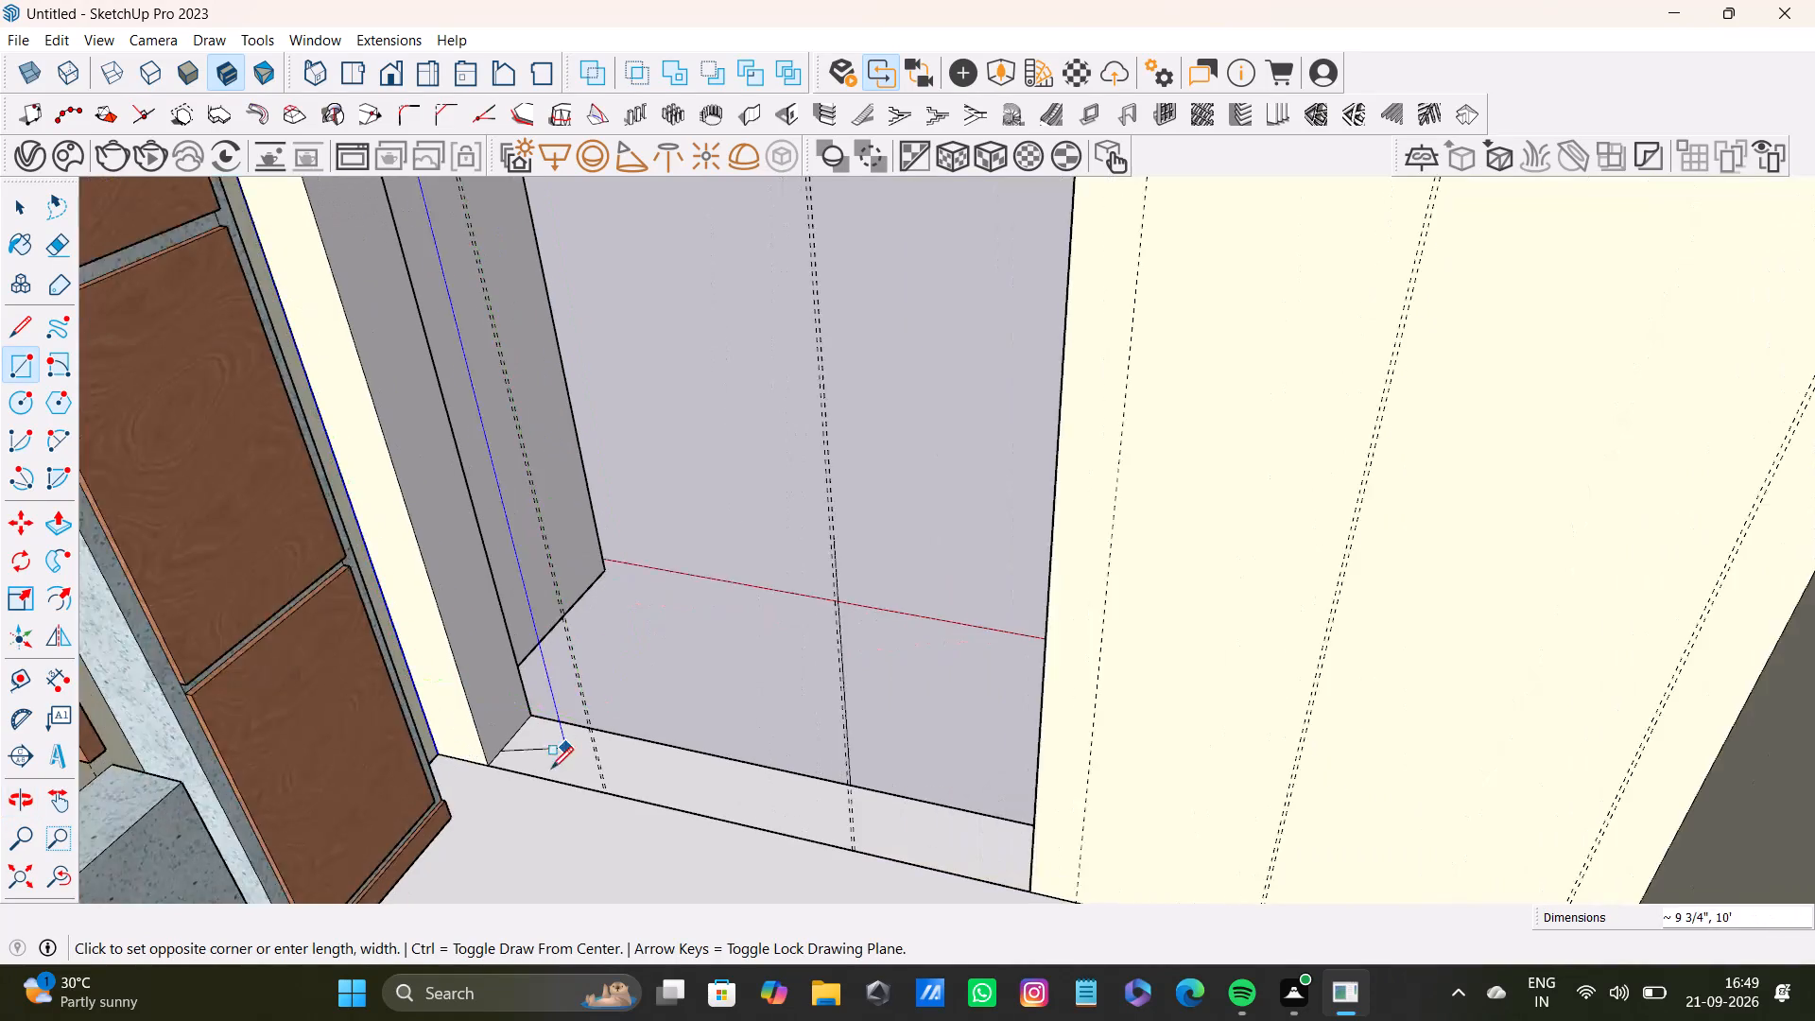
scroll(551, 769, "up", 2)
left_click(614, 794)
Delete the narrow face that the rectangle created across the arch opening.
scroll(594, 778, "down", 2)
middle_click_drag(593, 754, 675, 804, "shift")
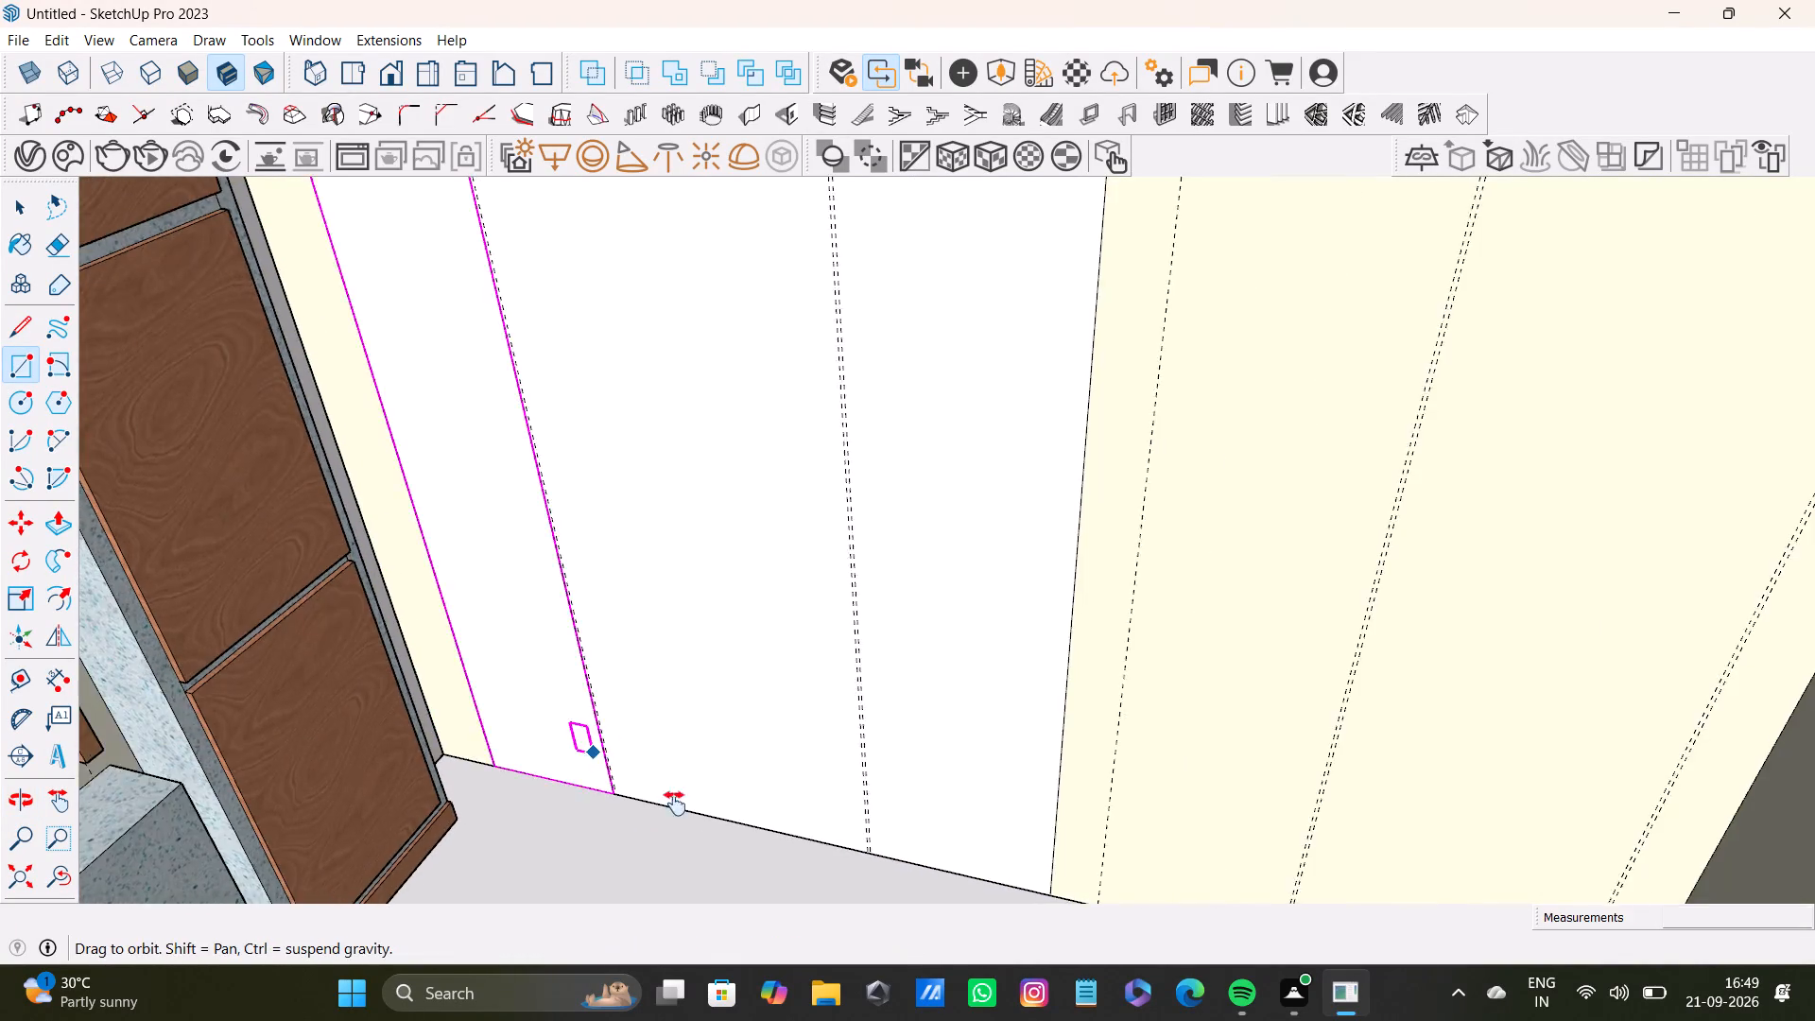
middle_click_drag(675, 804, 777, 886, "shift")
key("space")
left_click(728, 733)
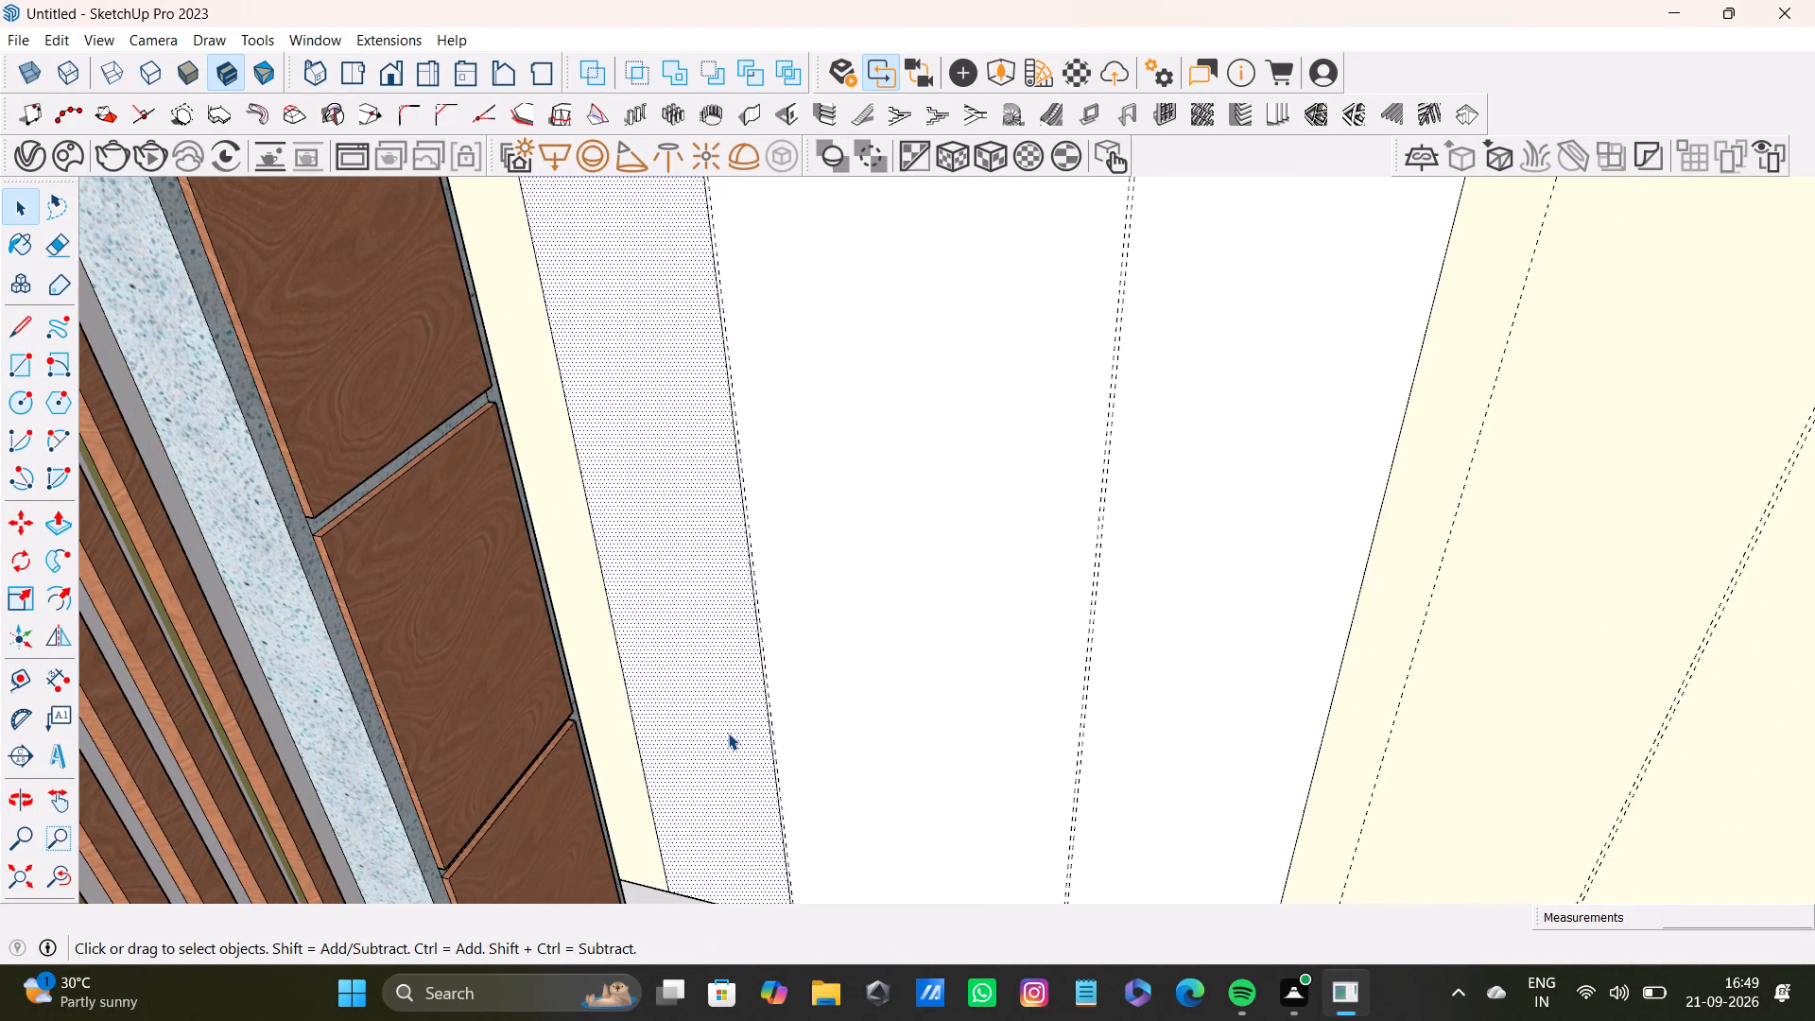
key("Delete")
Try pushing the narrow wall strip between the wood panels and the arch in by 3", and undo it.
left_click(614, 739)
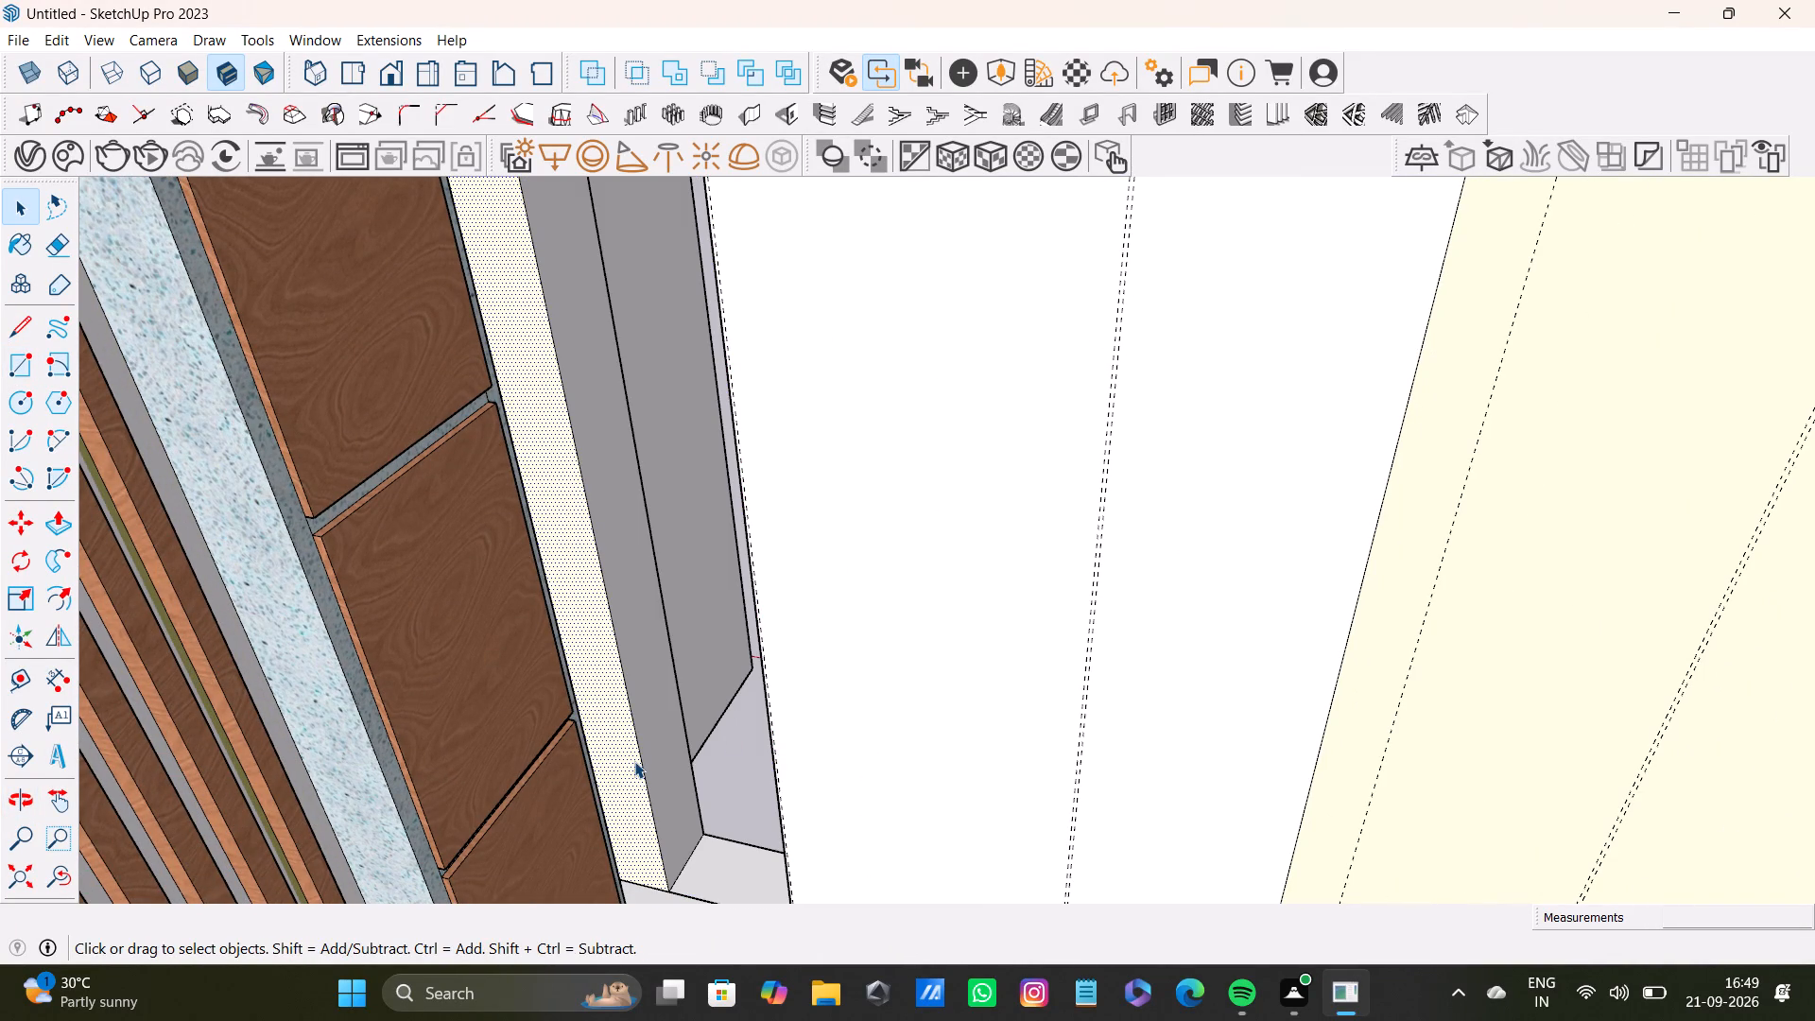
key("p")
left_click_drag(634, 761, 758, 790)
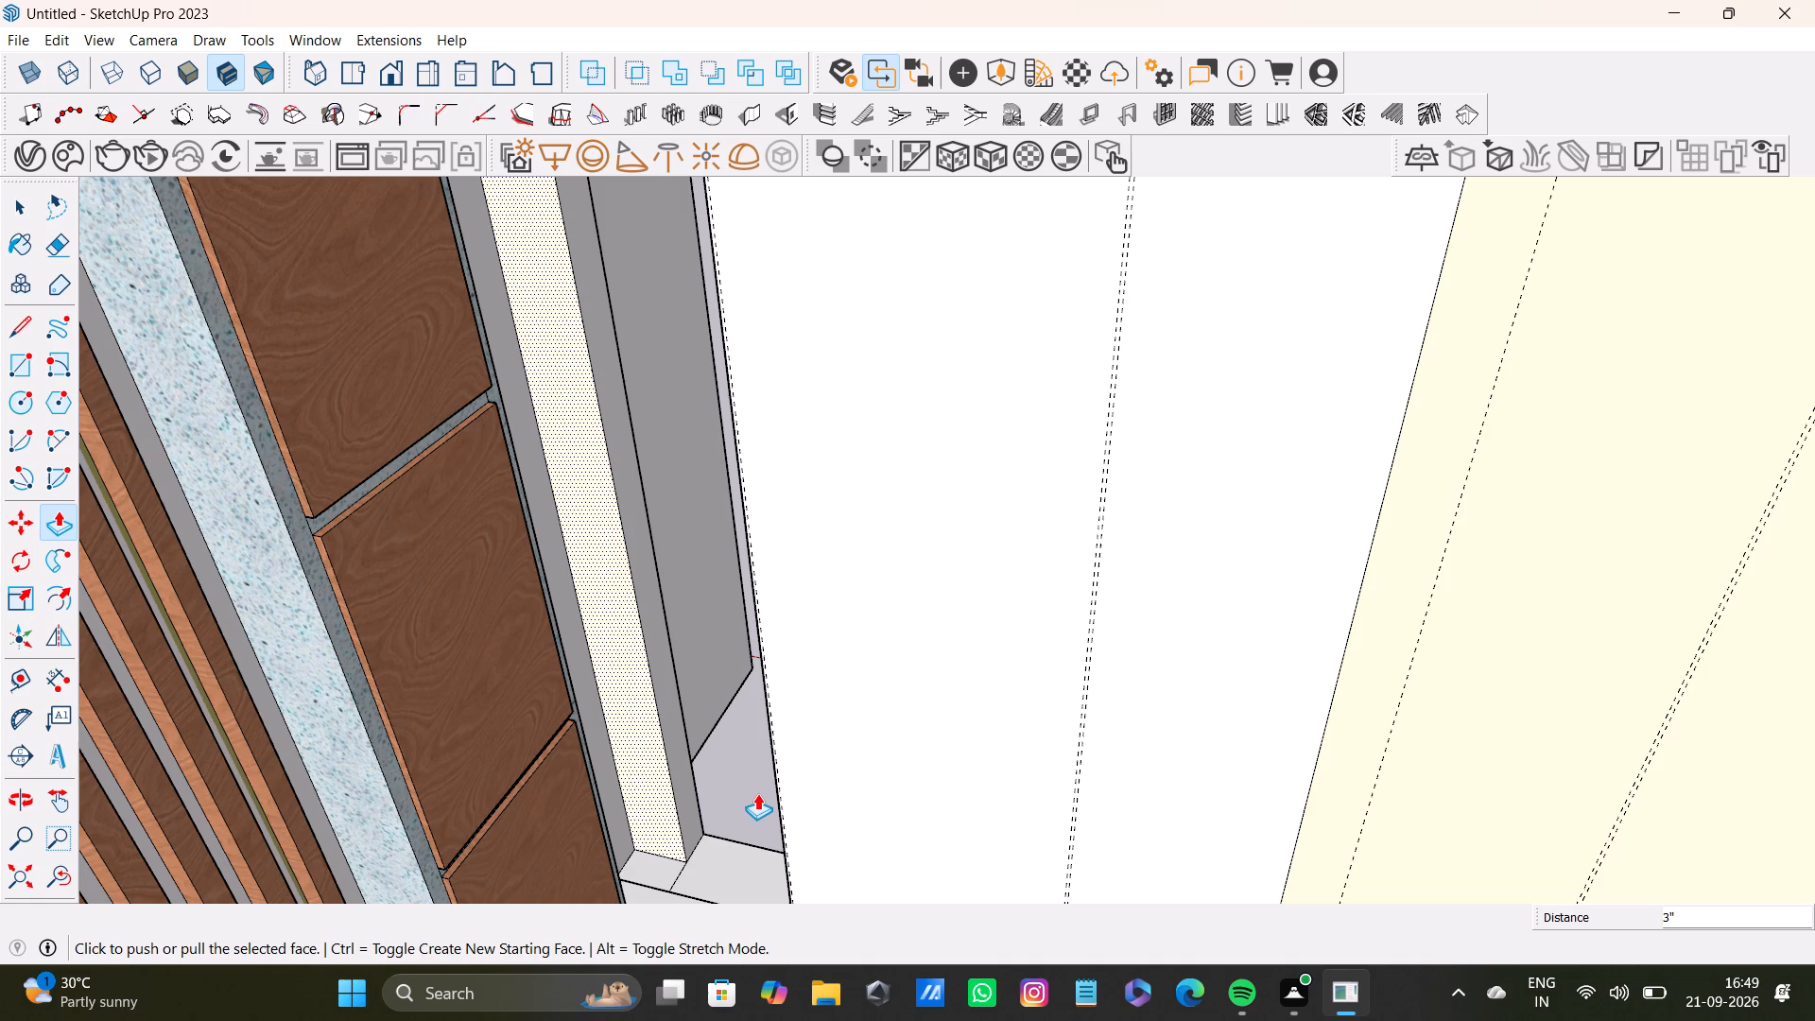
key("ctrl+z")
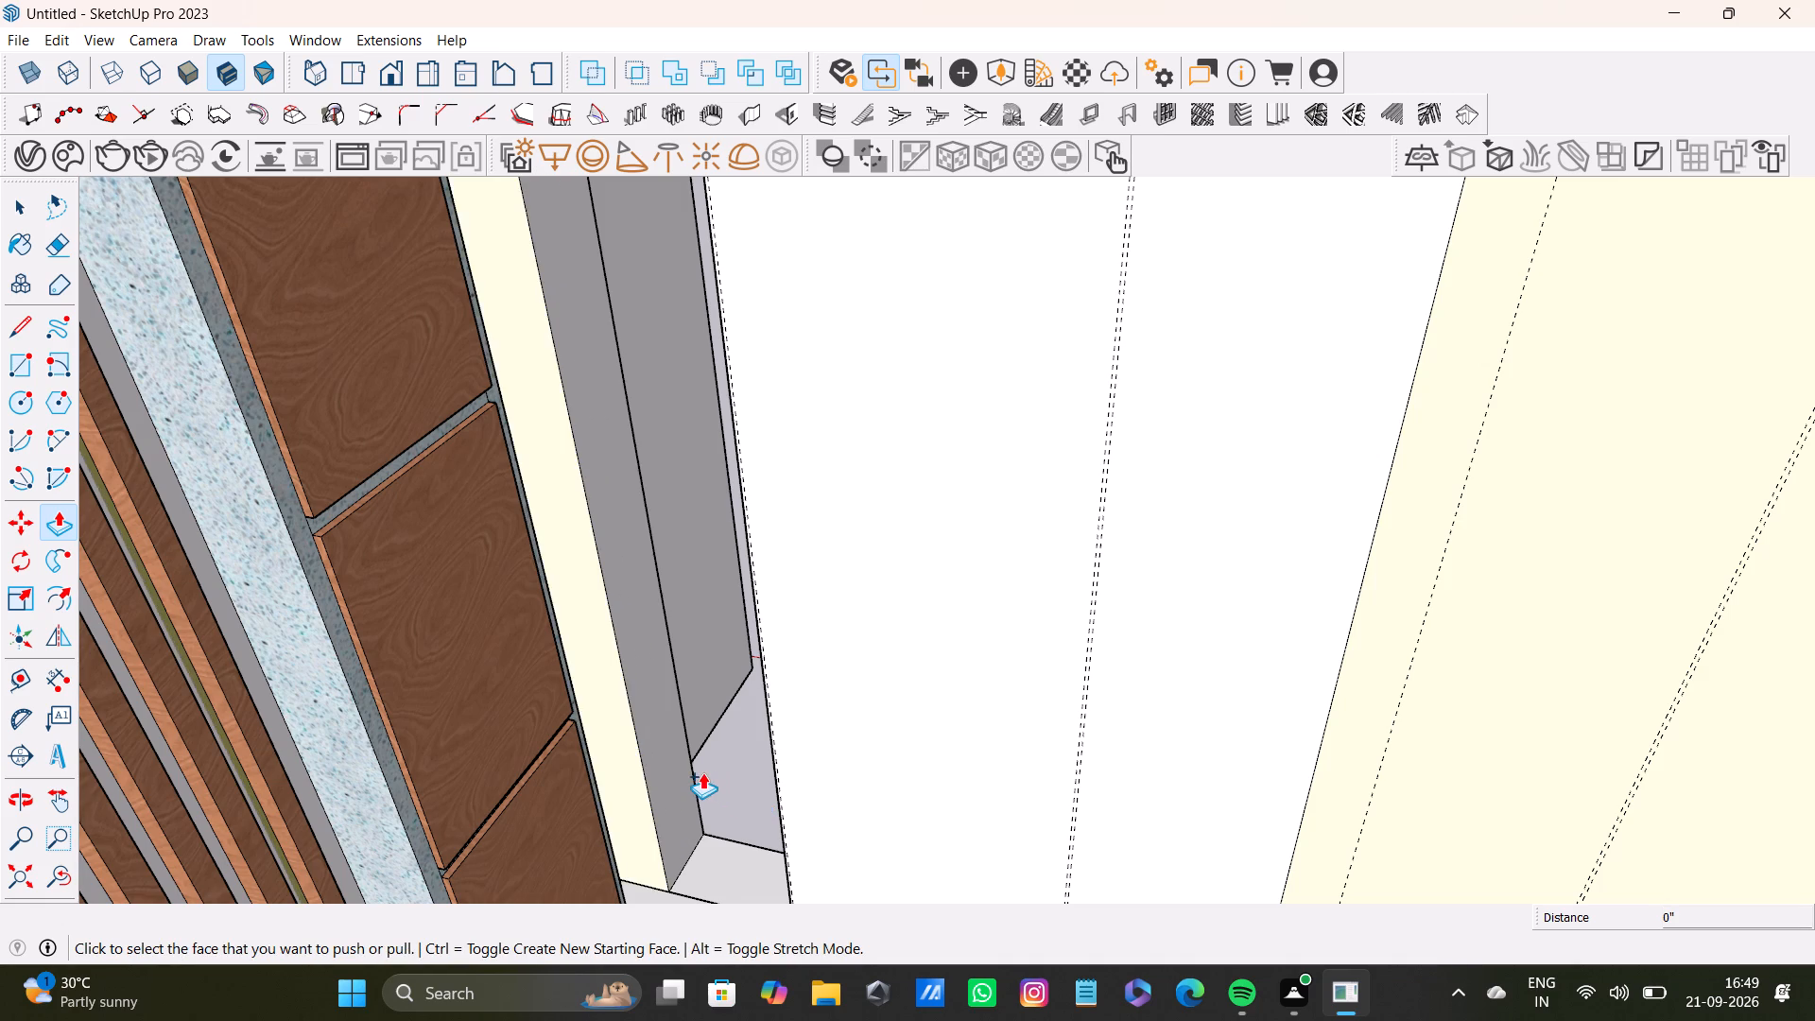
Delete the remaining face filling the arch opening.
scroll(702, 772, "down", 12)
middle_click_drag(621, 564, 783, 742, "shift")
middle_click_drag(829, 709, 499, 677)
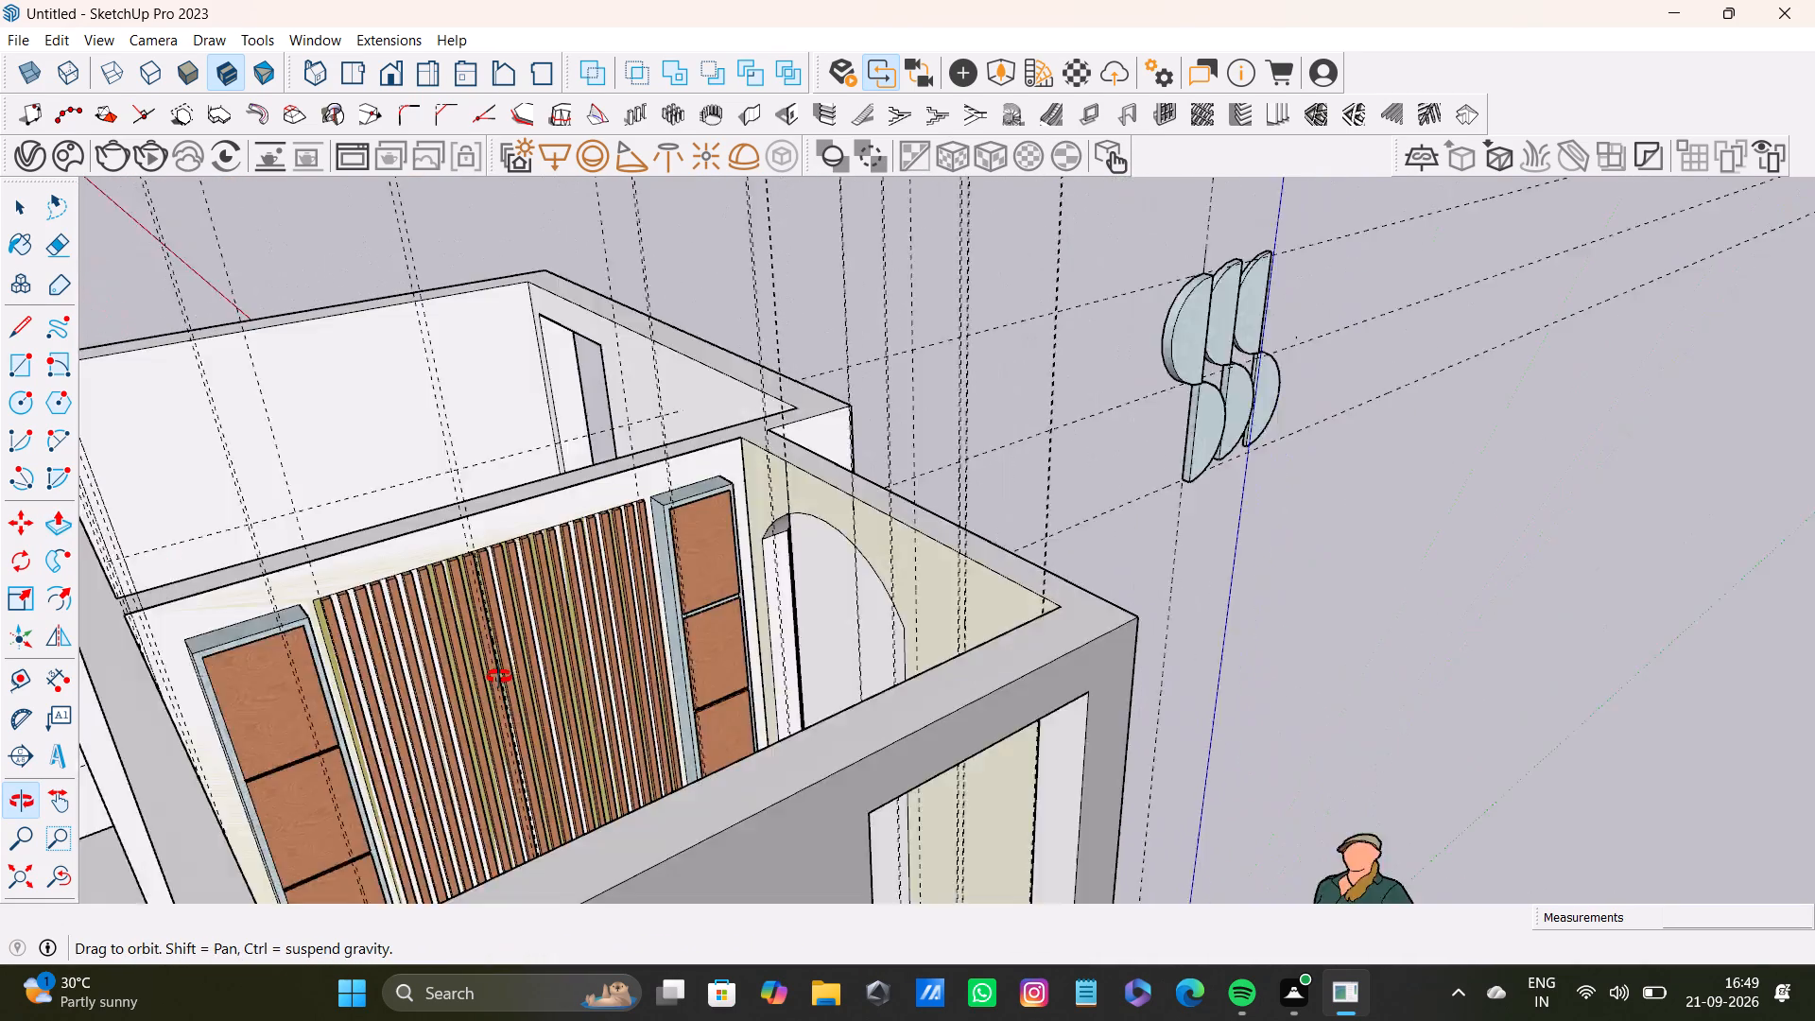
middle_click_drag(499, 677, 911, 701)
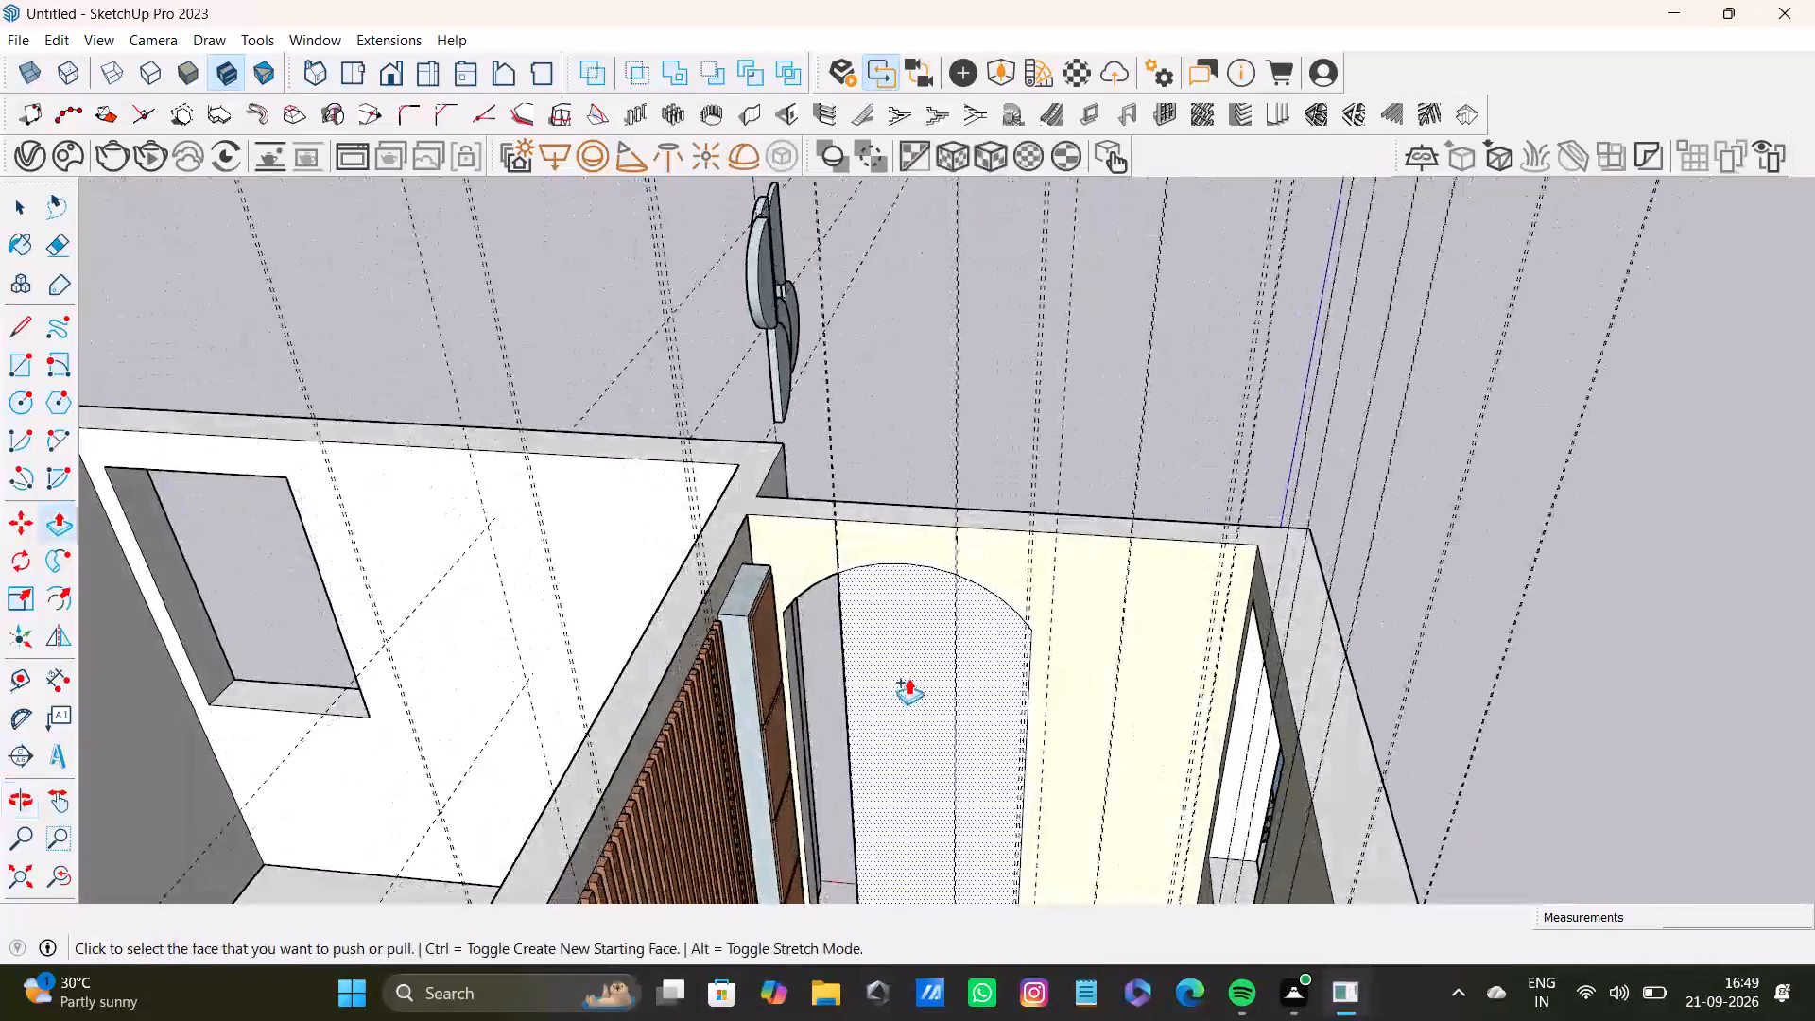
left_click(908, 678)
key("Delete")
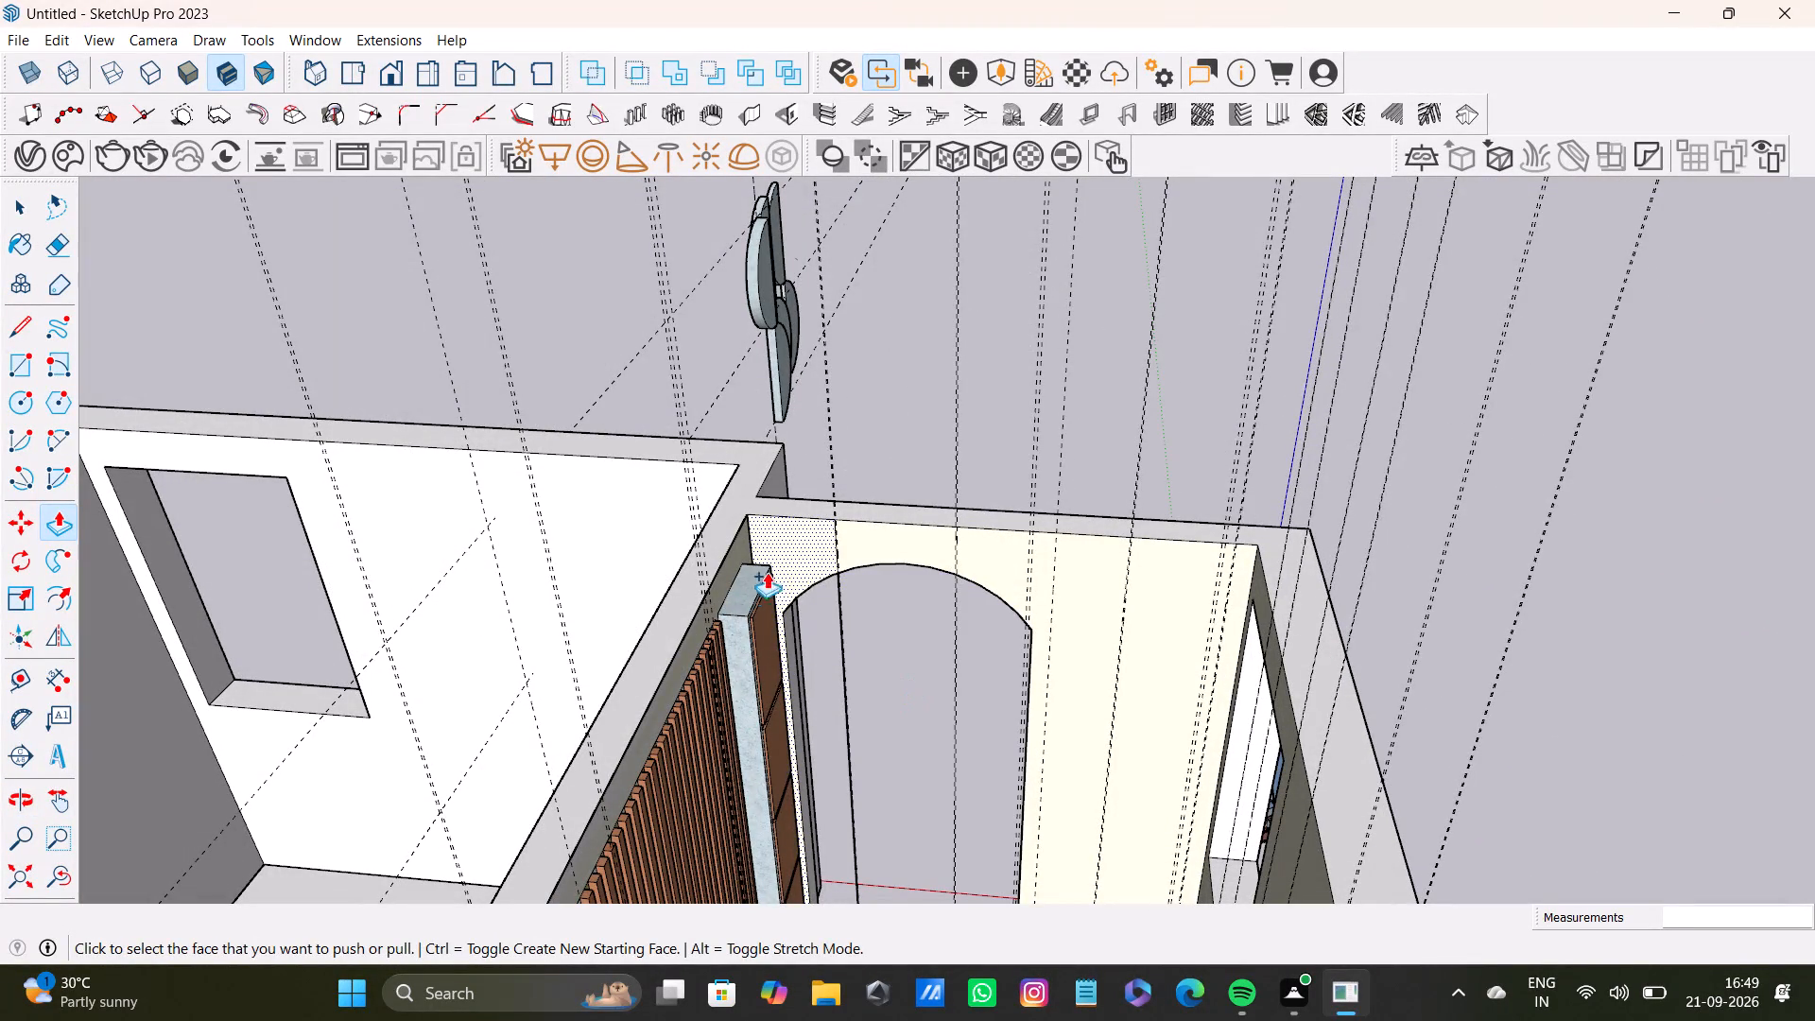
Pull the wall strip between the wood-panelled corner and the first guide pair out about 13/16".
left_click(817, 563)
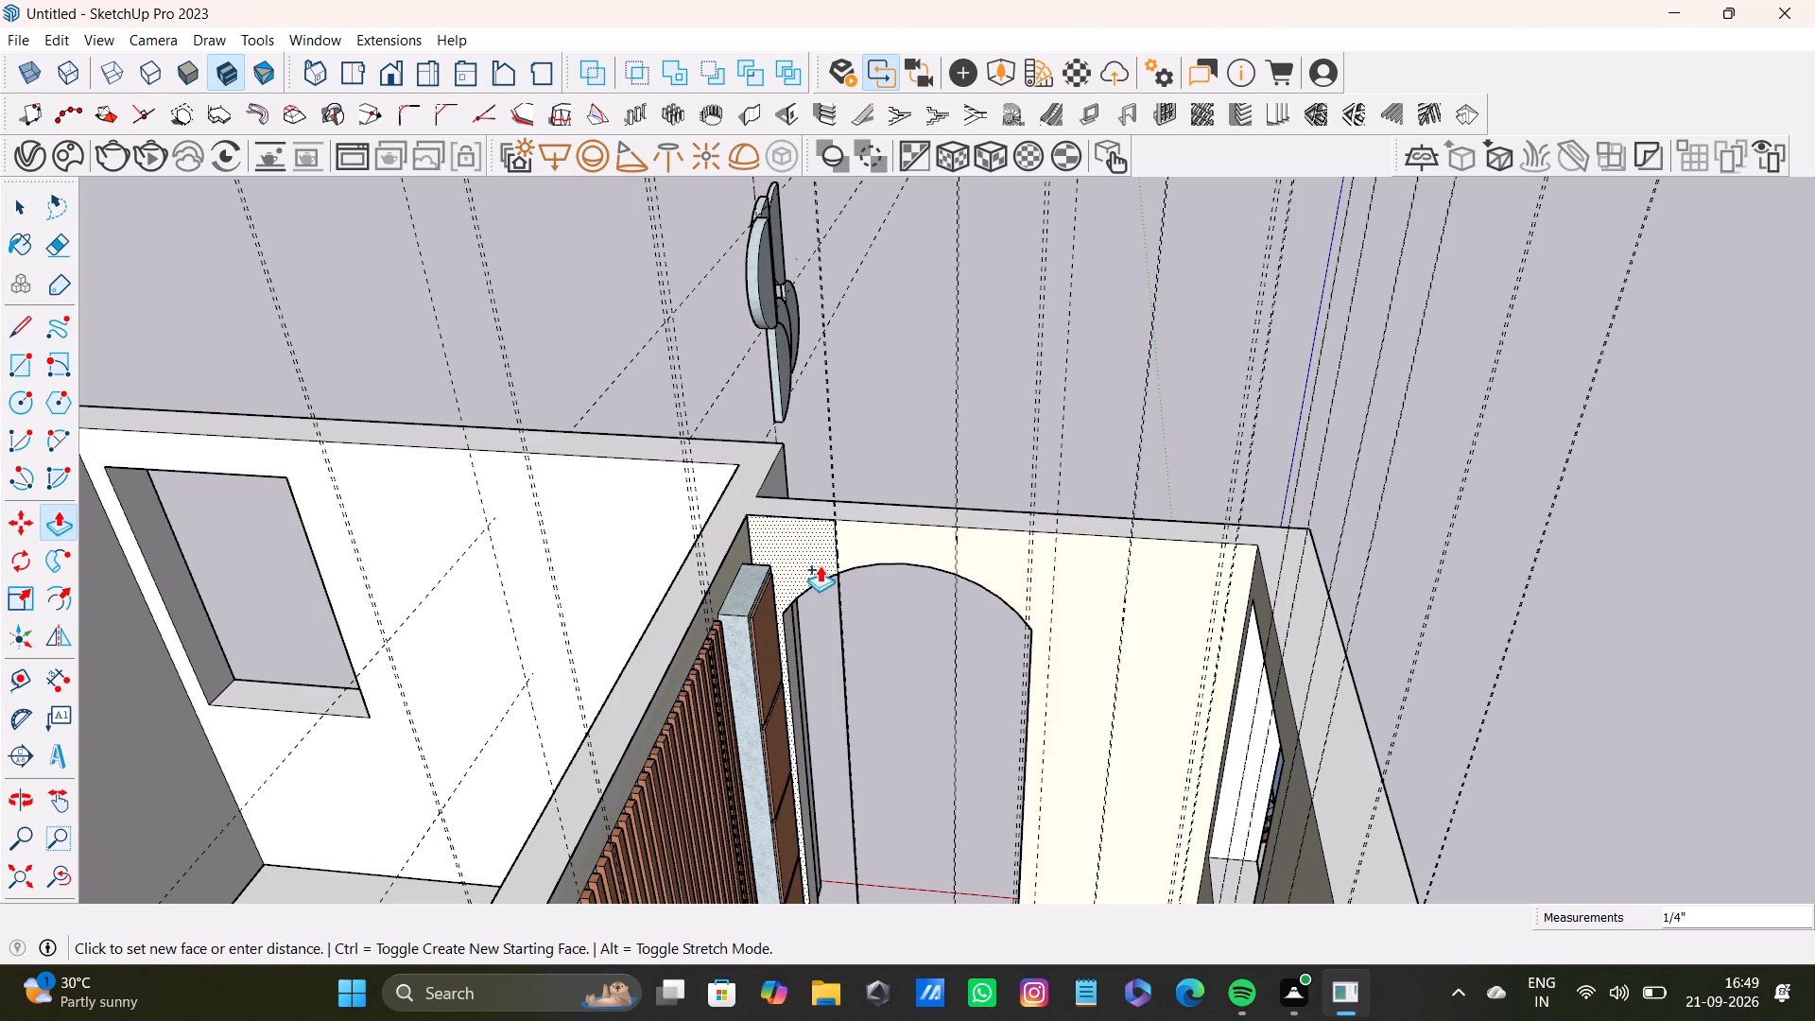
left_click(821, 568)
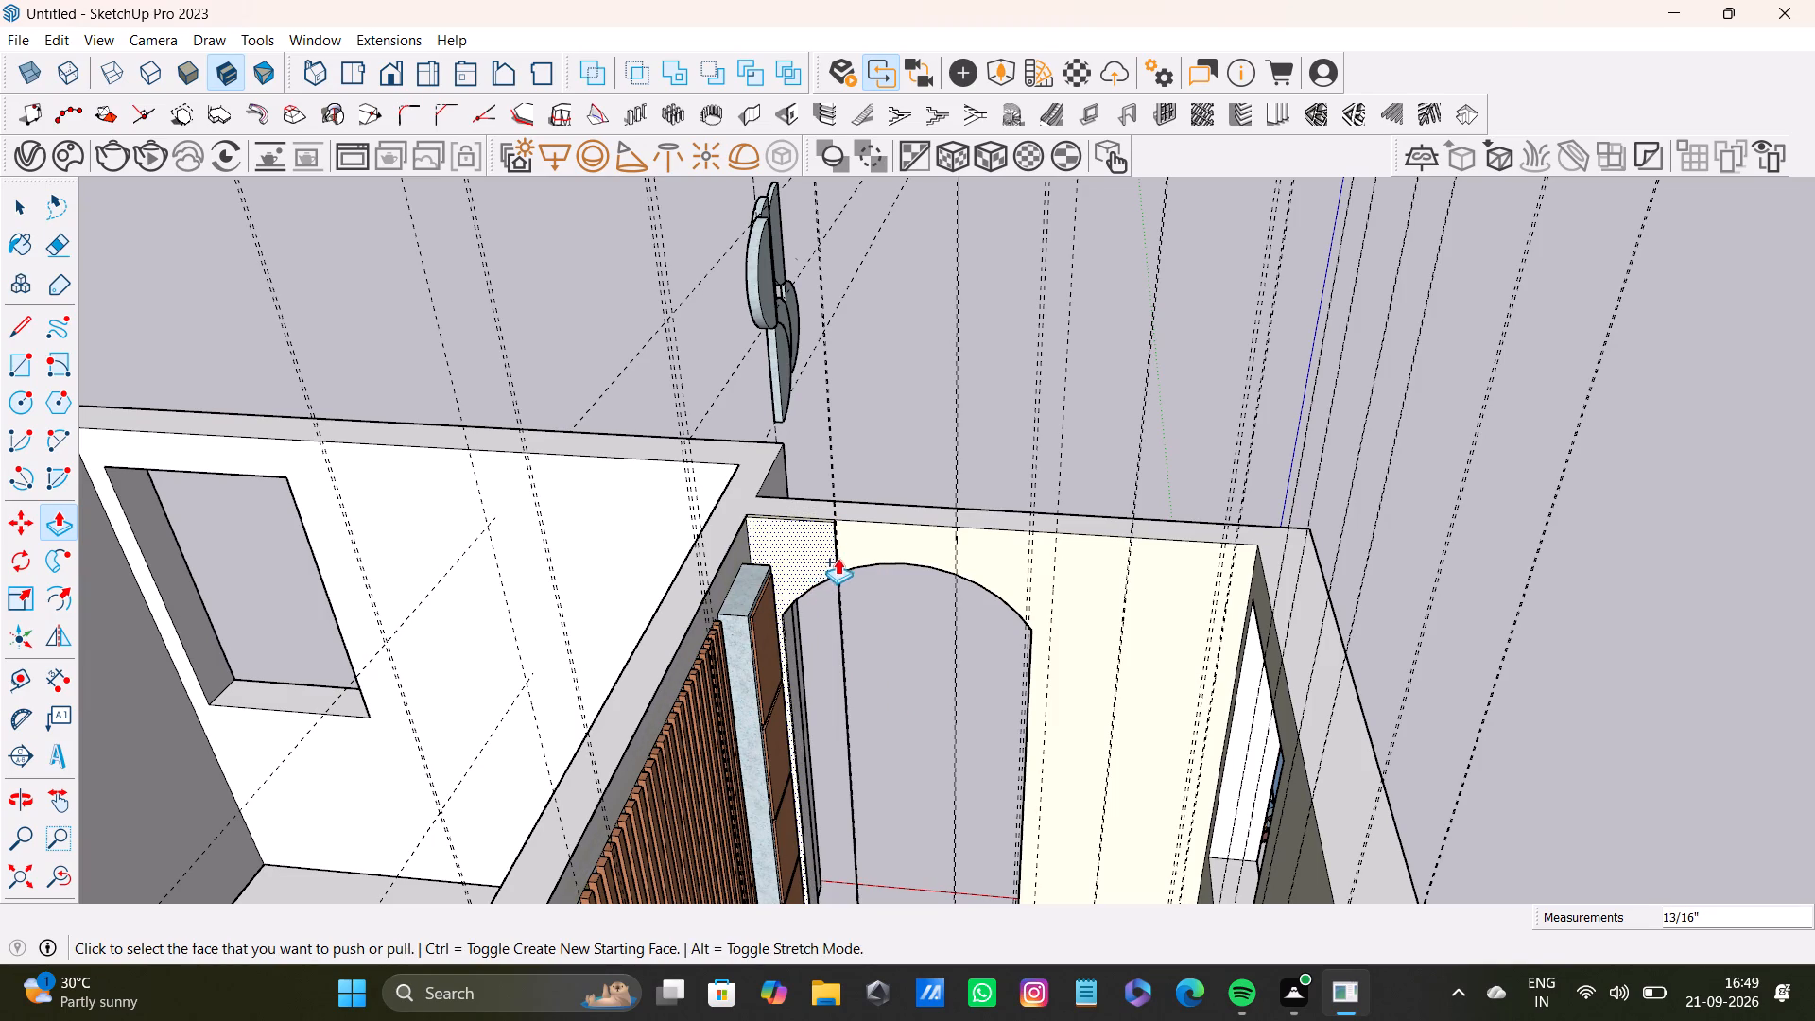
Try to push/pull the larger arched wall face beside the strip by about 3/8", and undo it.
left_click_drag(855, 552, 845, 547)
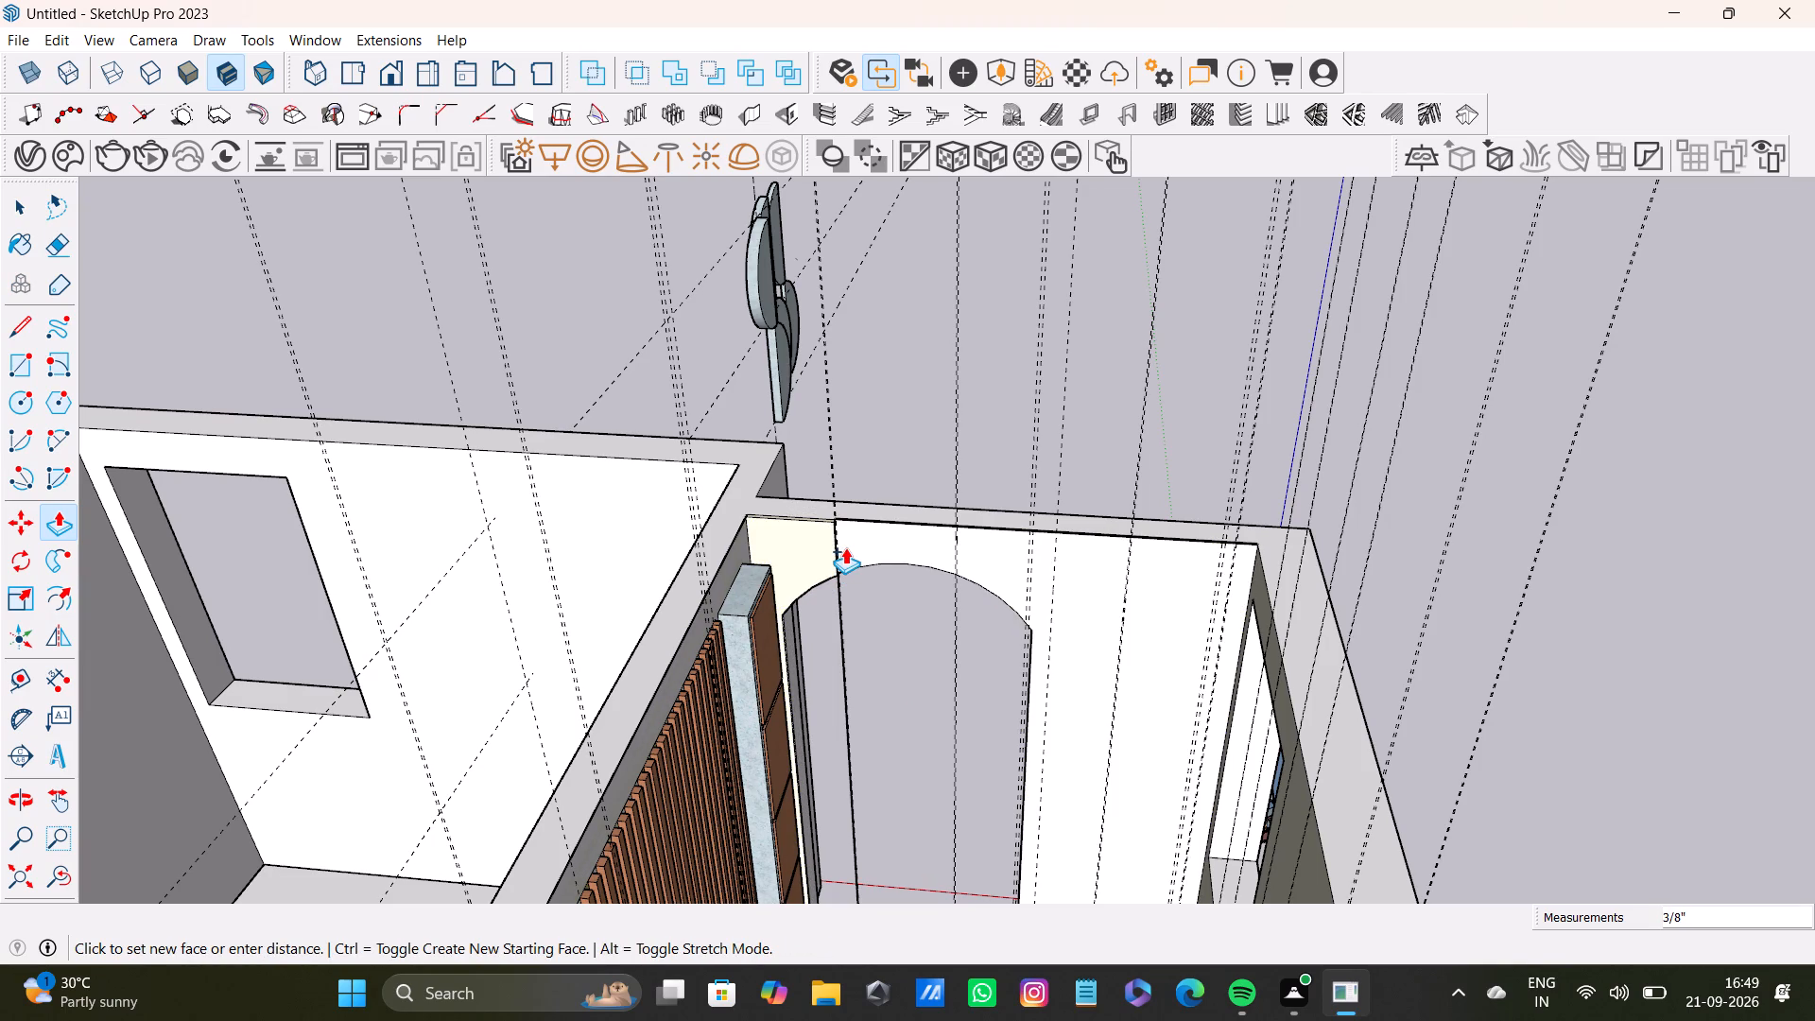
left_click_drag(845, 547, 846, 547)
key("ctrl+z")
Draw a narrow gap rectangle about 3/16" by 9 7/16" between the second guide pair, from the wall's top edge down to the arch.
scroll(884, 583, "up", 6)
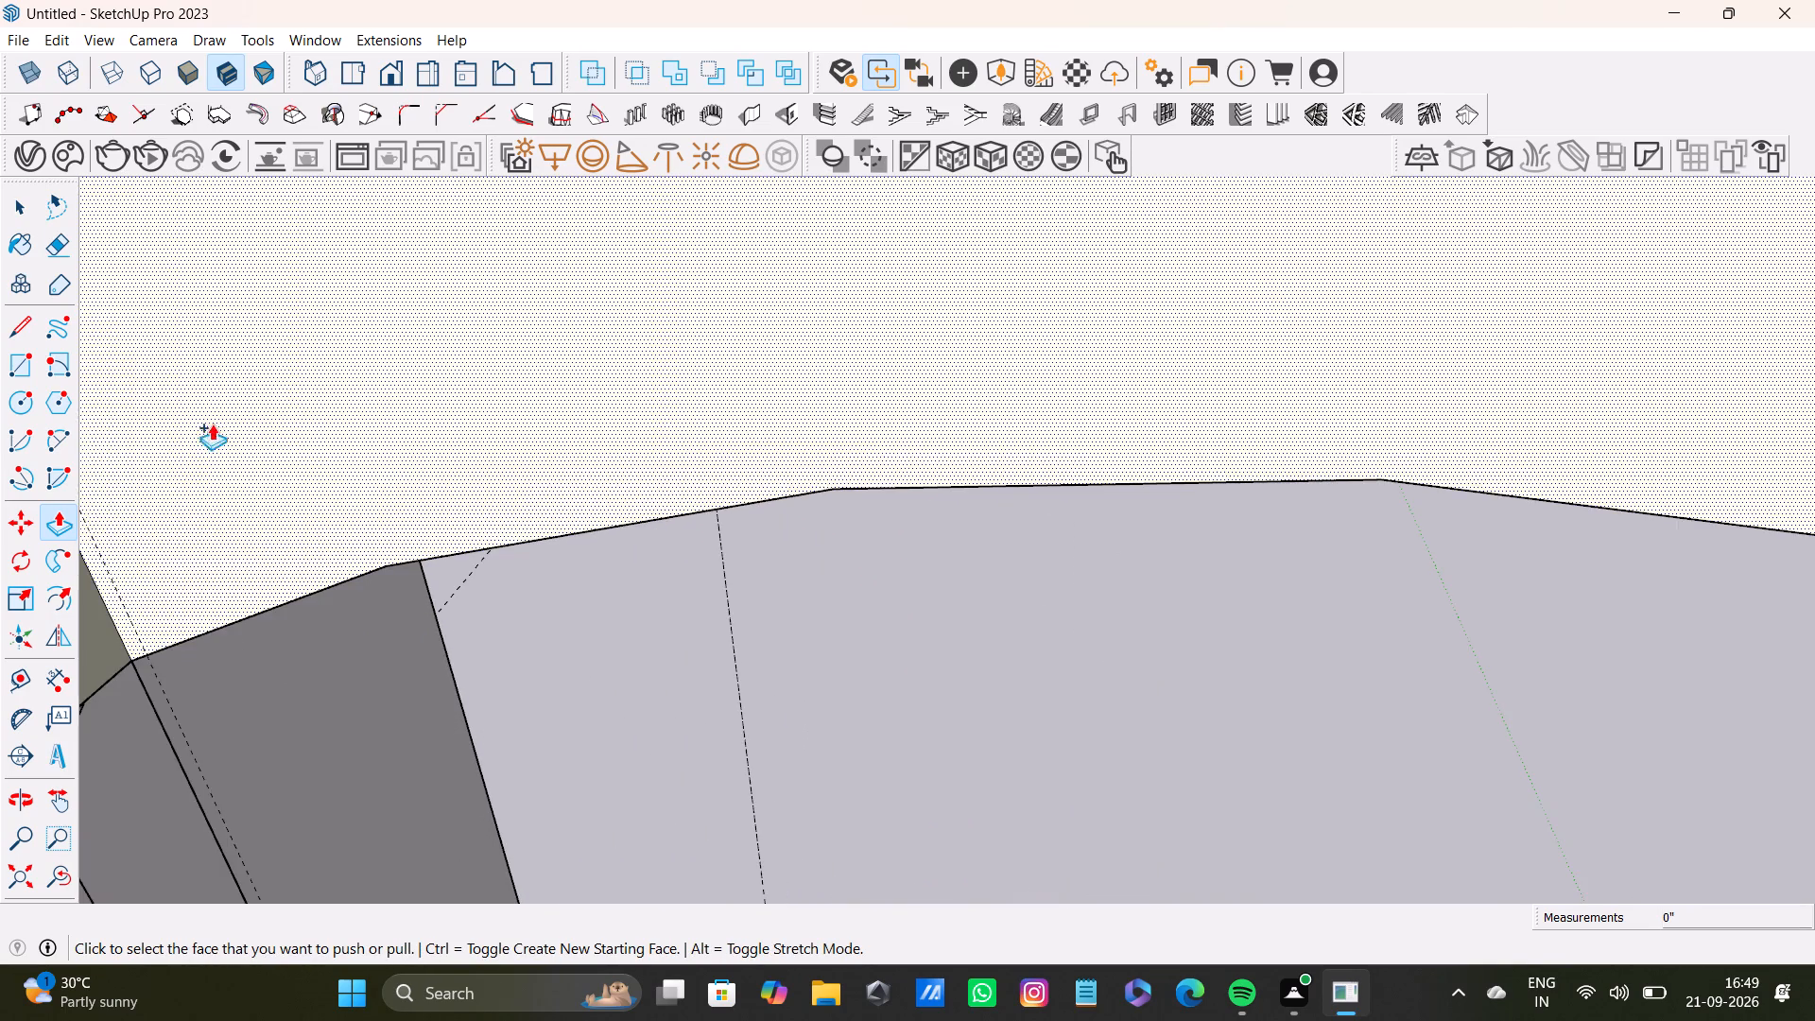
scroll(278, 429, "down", 20)
scroll(278, 429, "down", 4)
middle_click_drag(420, 462, 485, 416)
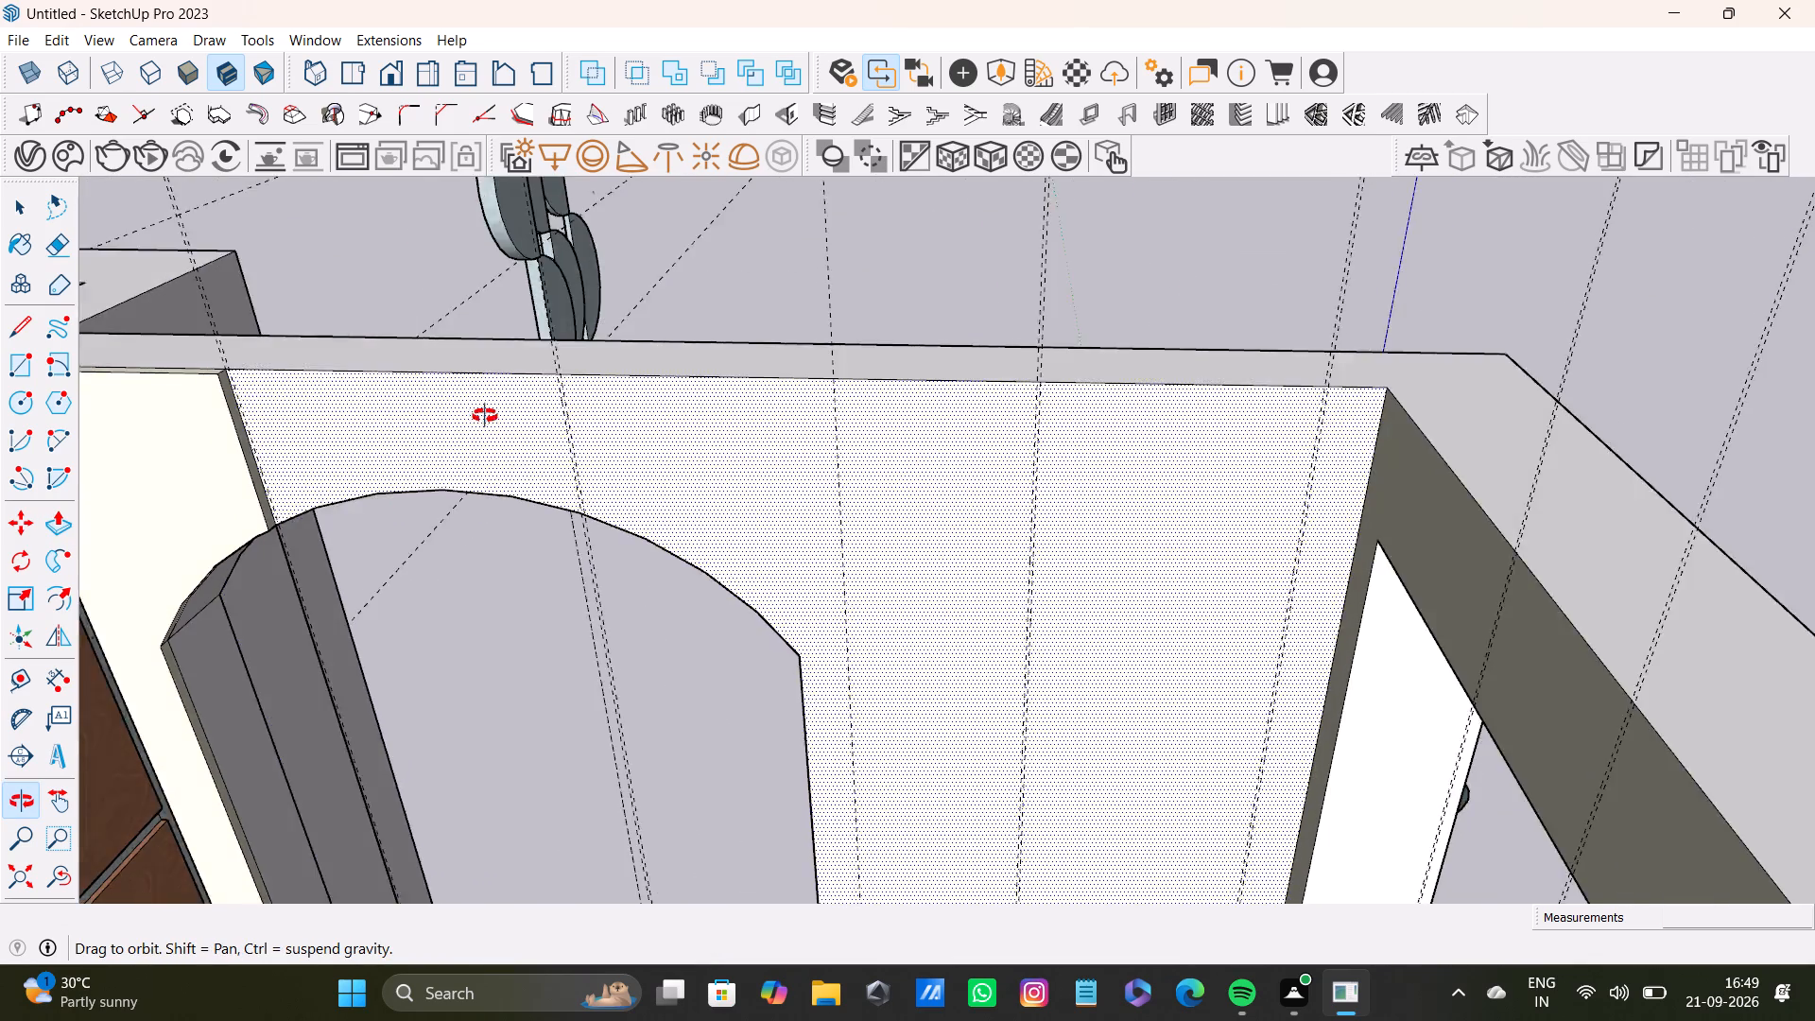
middle_click_drag(485, 416, 389, 497)
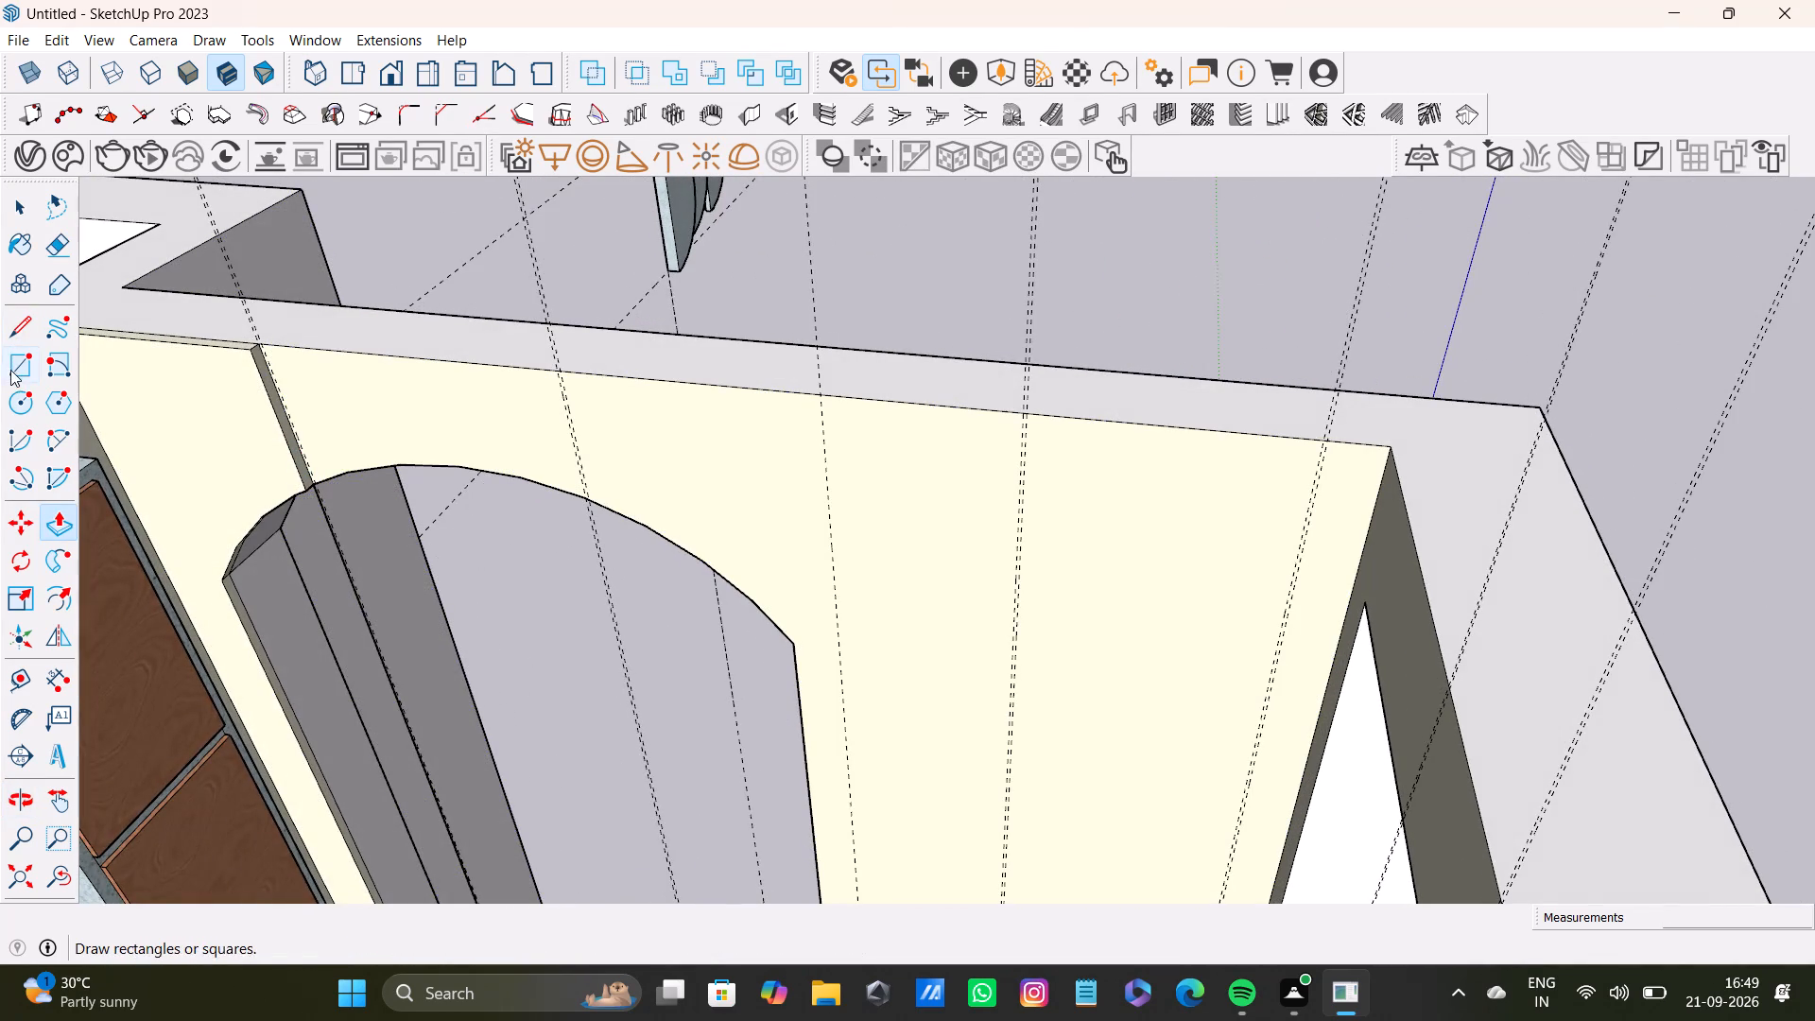
left_click(10, 370)
scroll(575, 389, "up", 17)
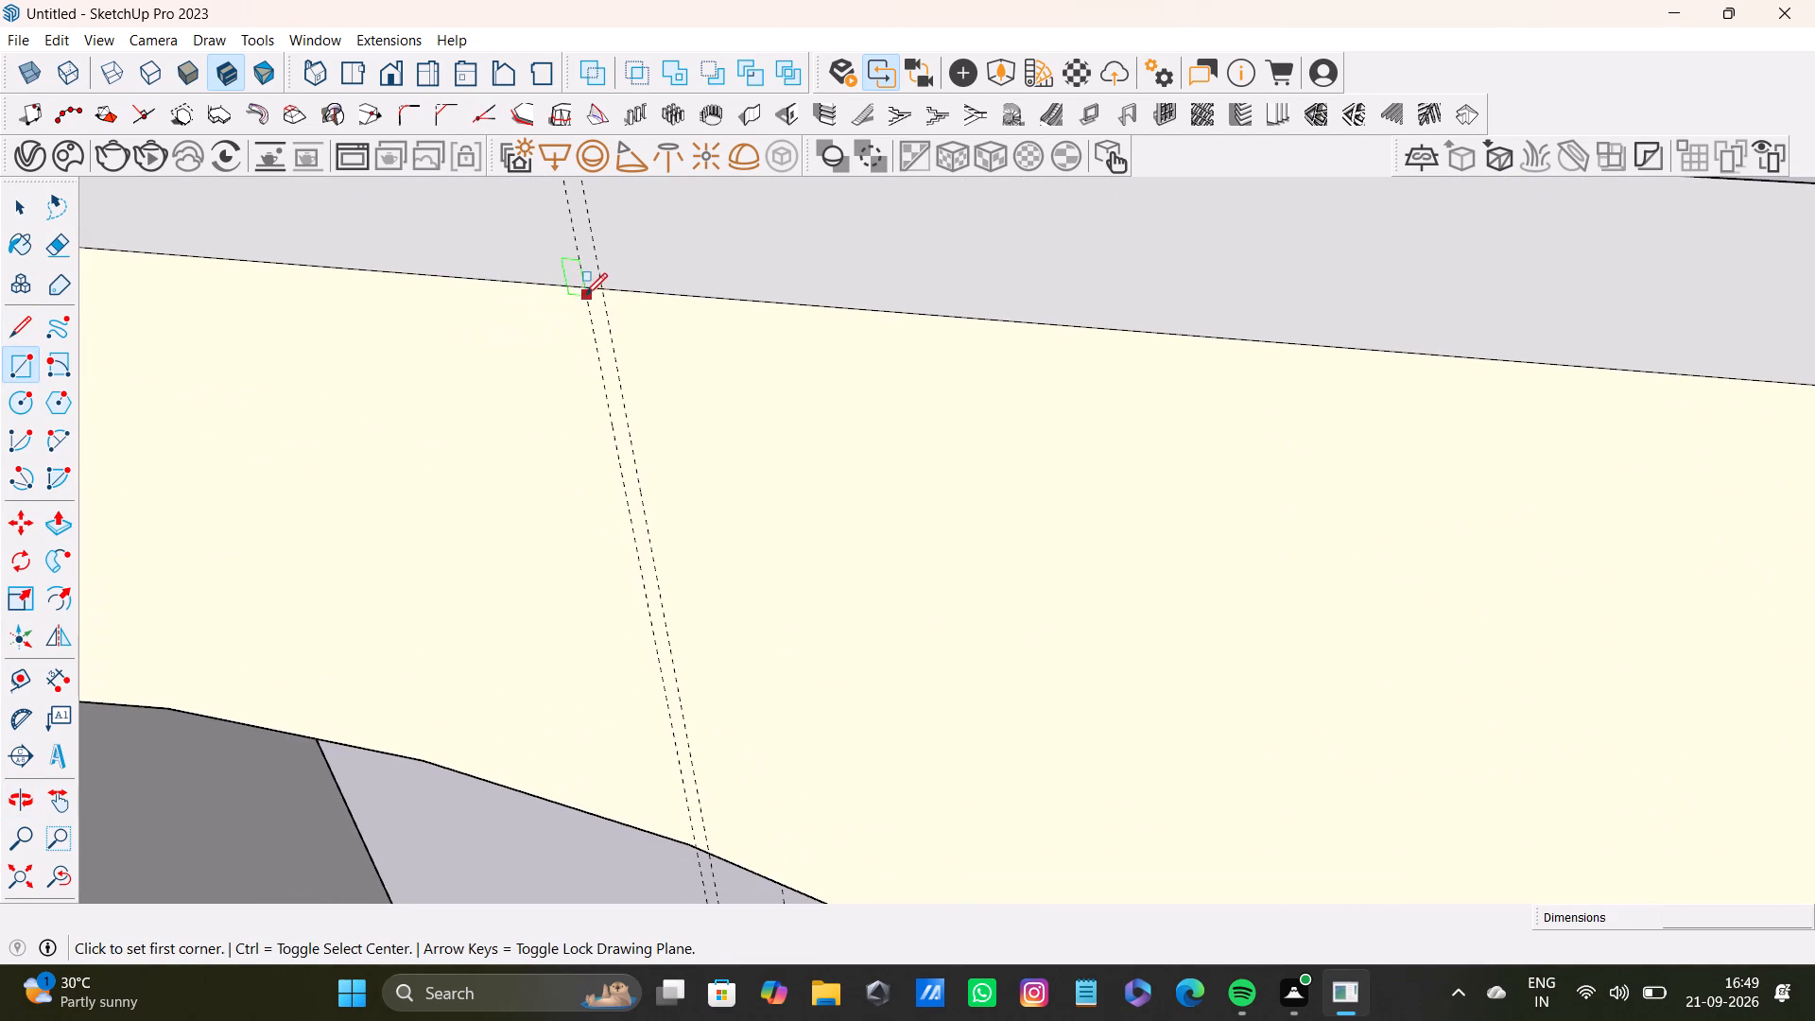
left_click(585, 287)
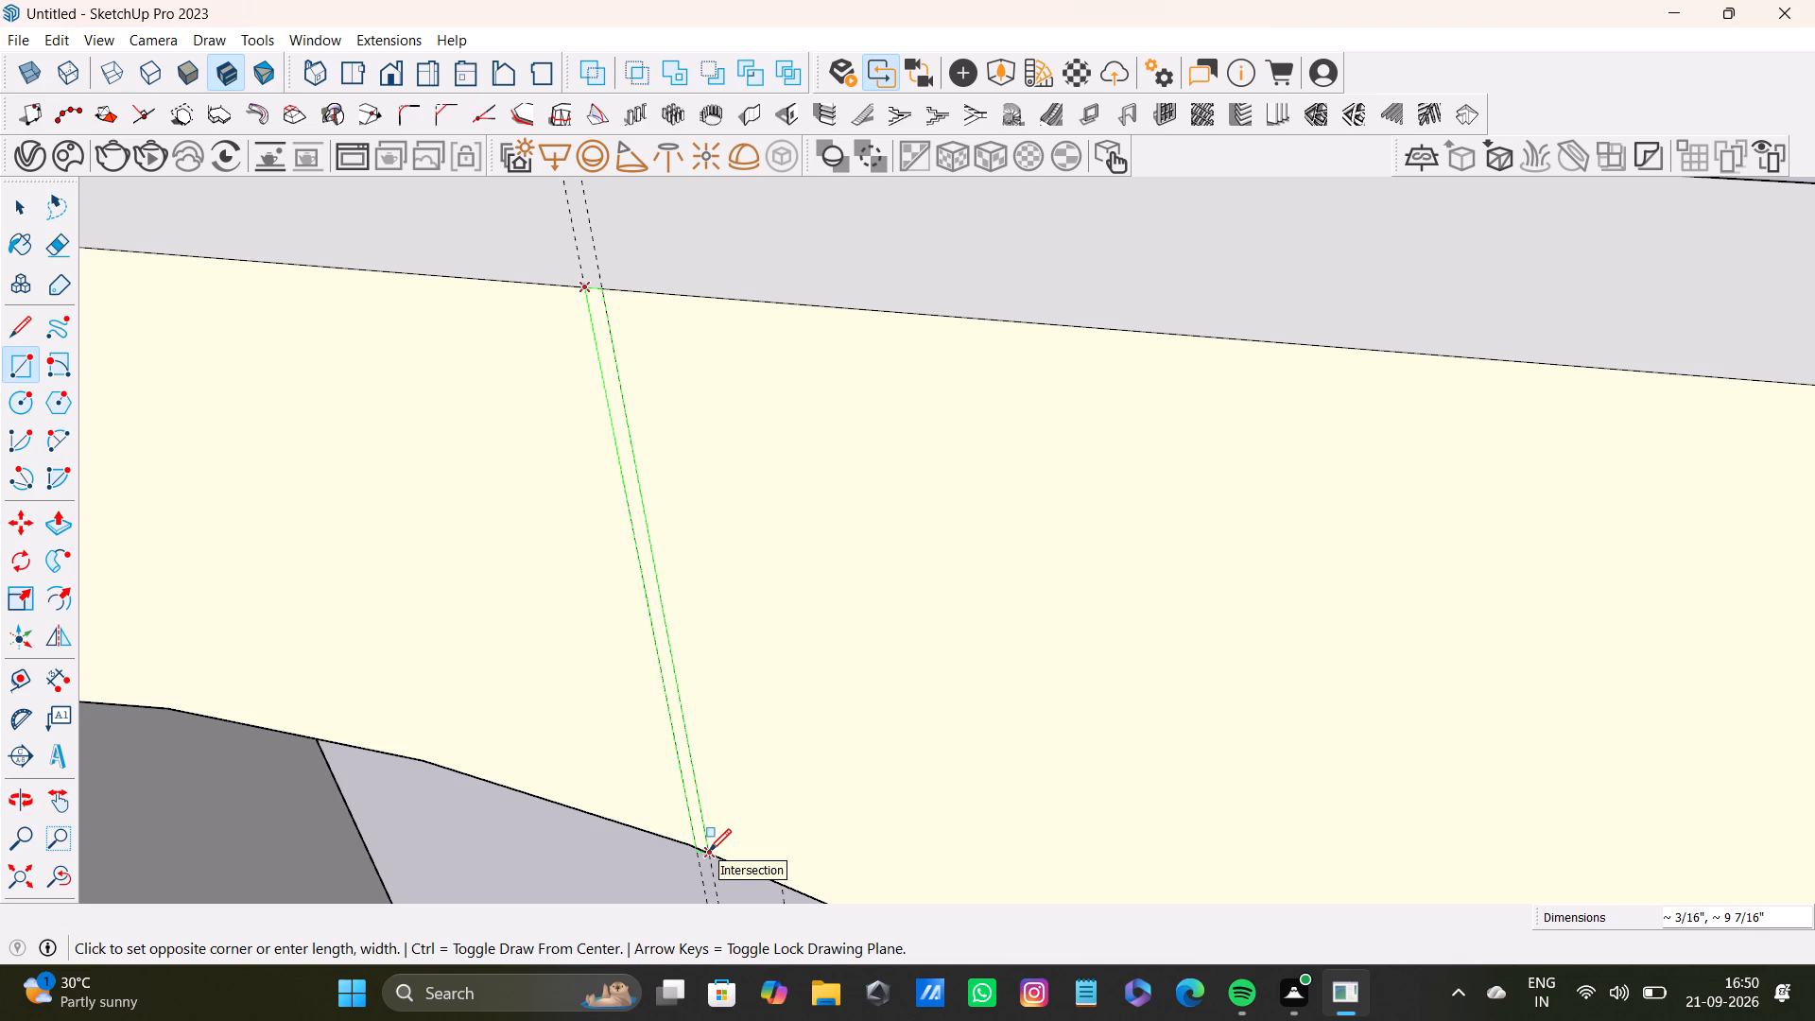
scroll(709, 851, "up", 6)
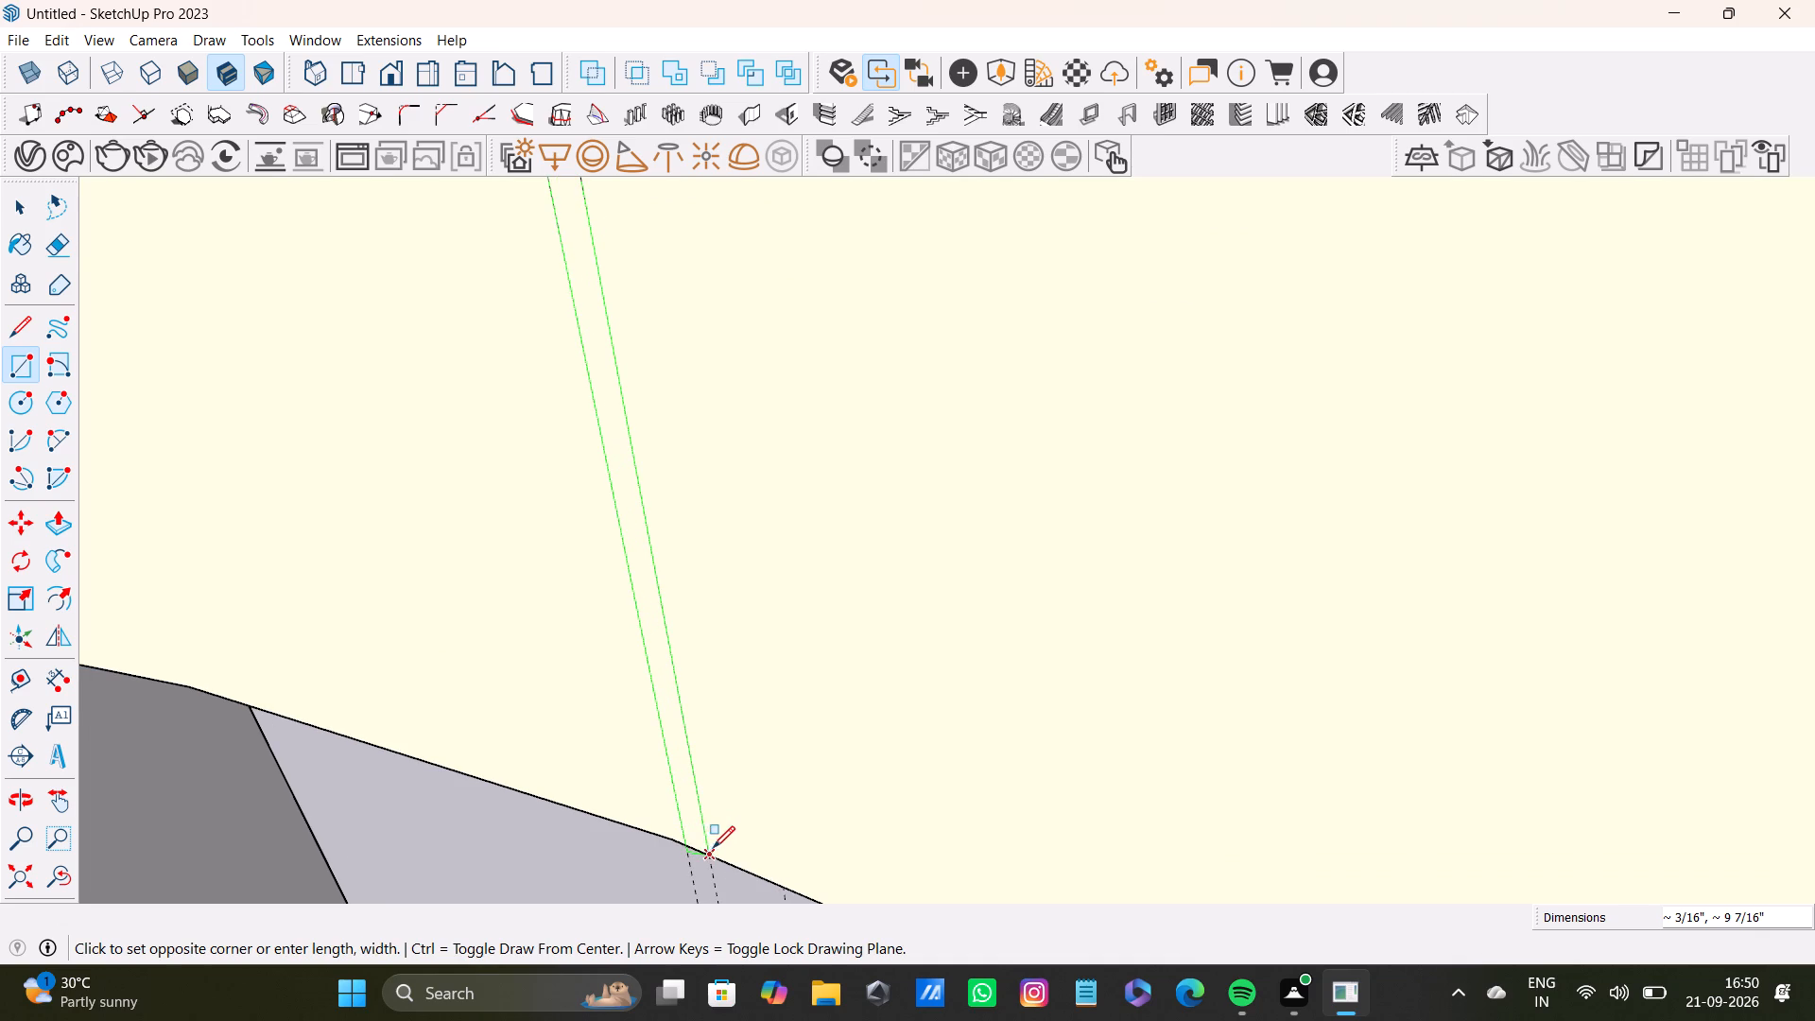
left_click(705, 849)
scroll(706, 845, "down", 5)
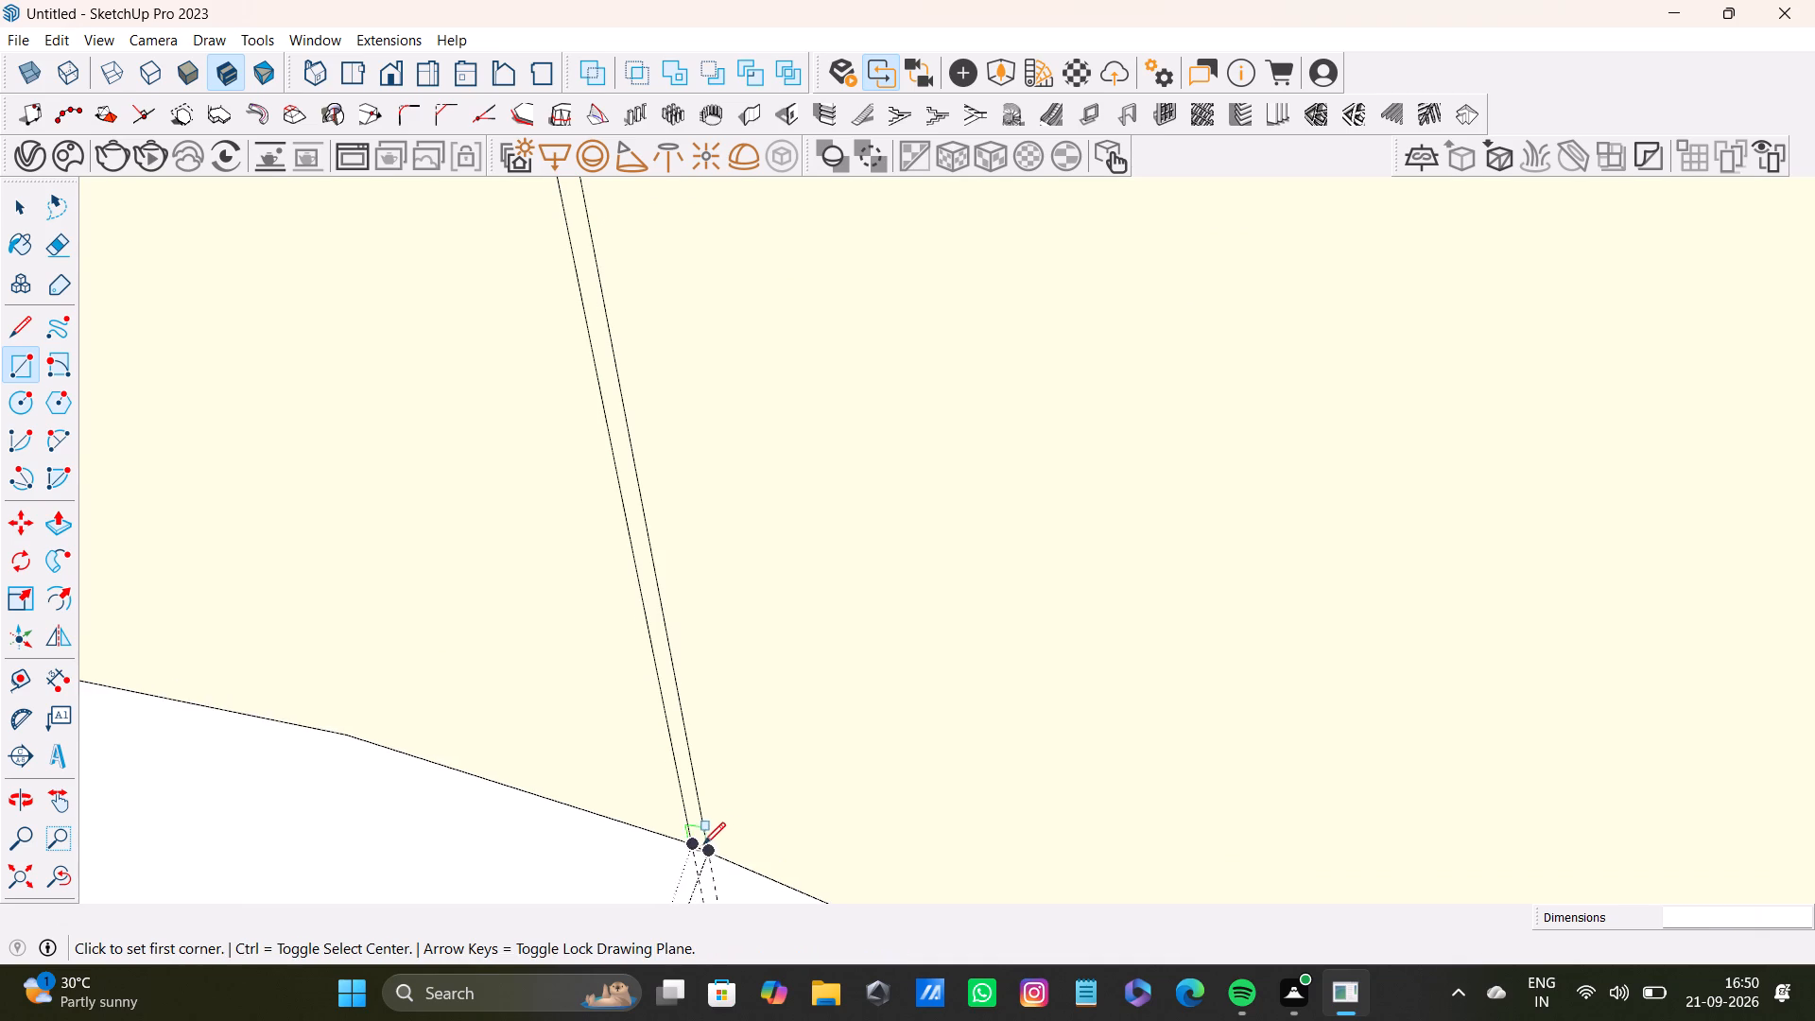
Delete the face filling the arch opening.
scroll(703, 844, "down", 12)
middle_click_drag(719, 835, 720, 554, "shift")
key("space")
left_click(627, 622)
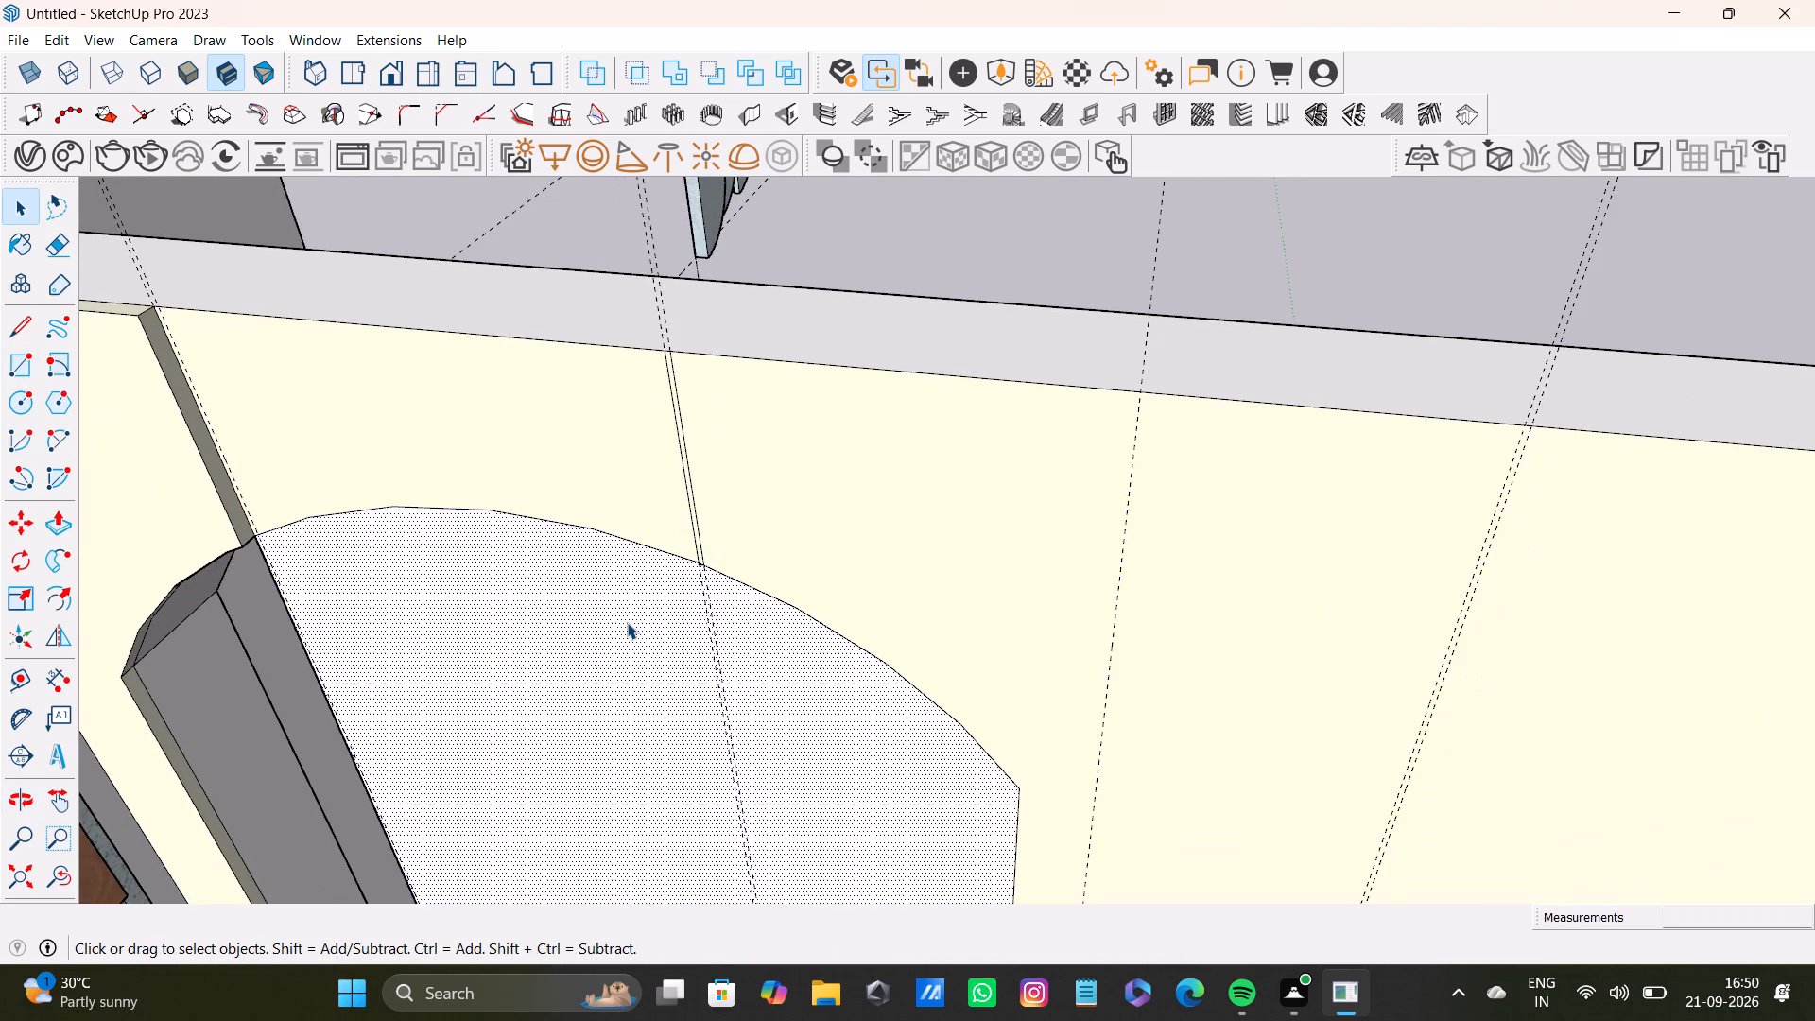
key("Delete")
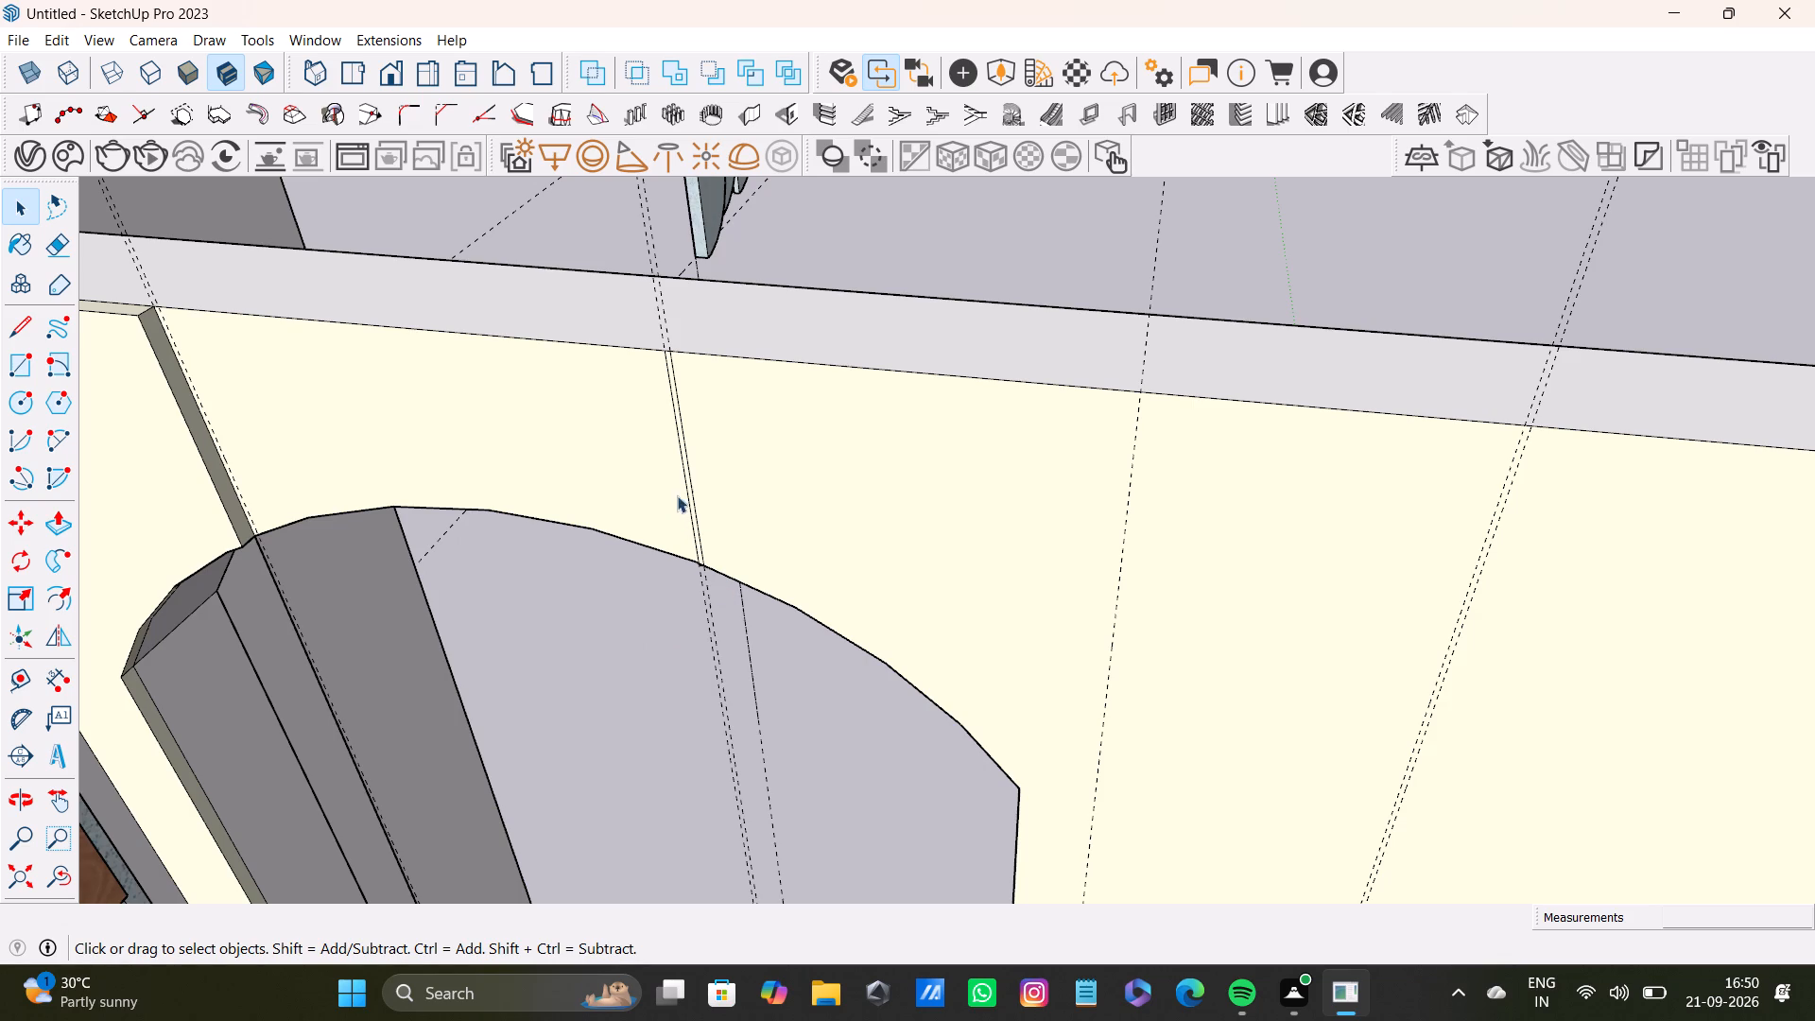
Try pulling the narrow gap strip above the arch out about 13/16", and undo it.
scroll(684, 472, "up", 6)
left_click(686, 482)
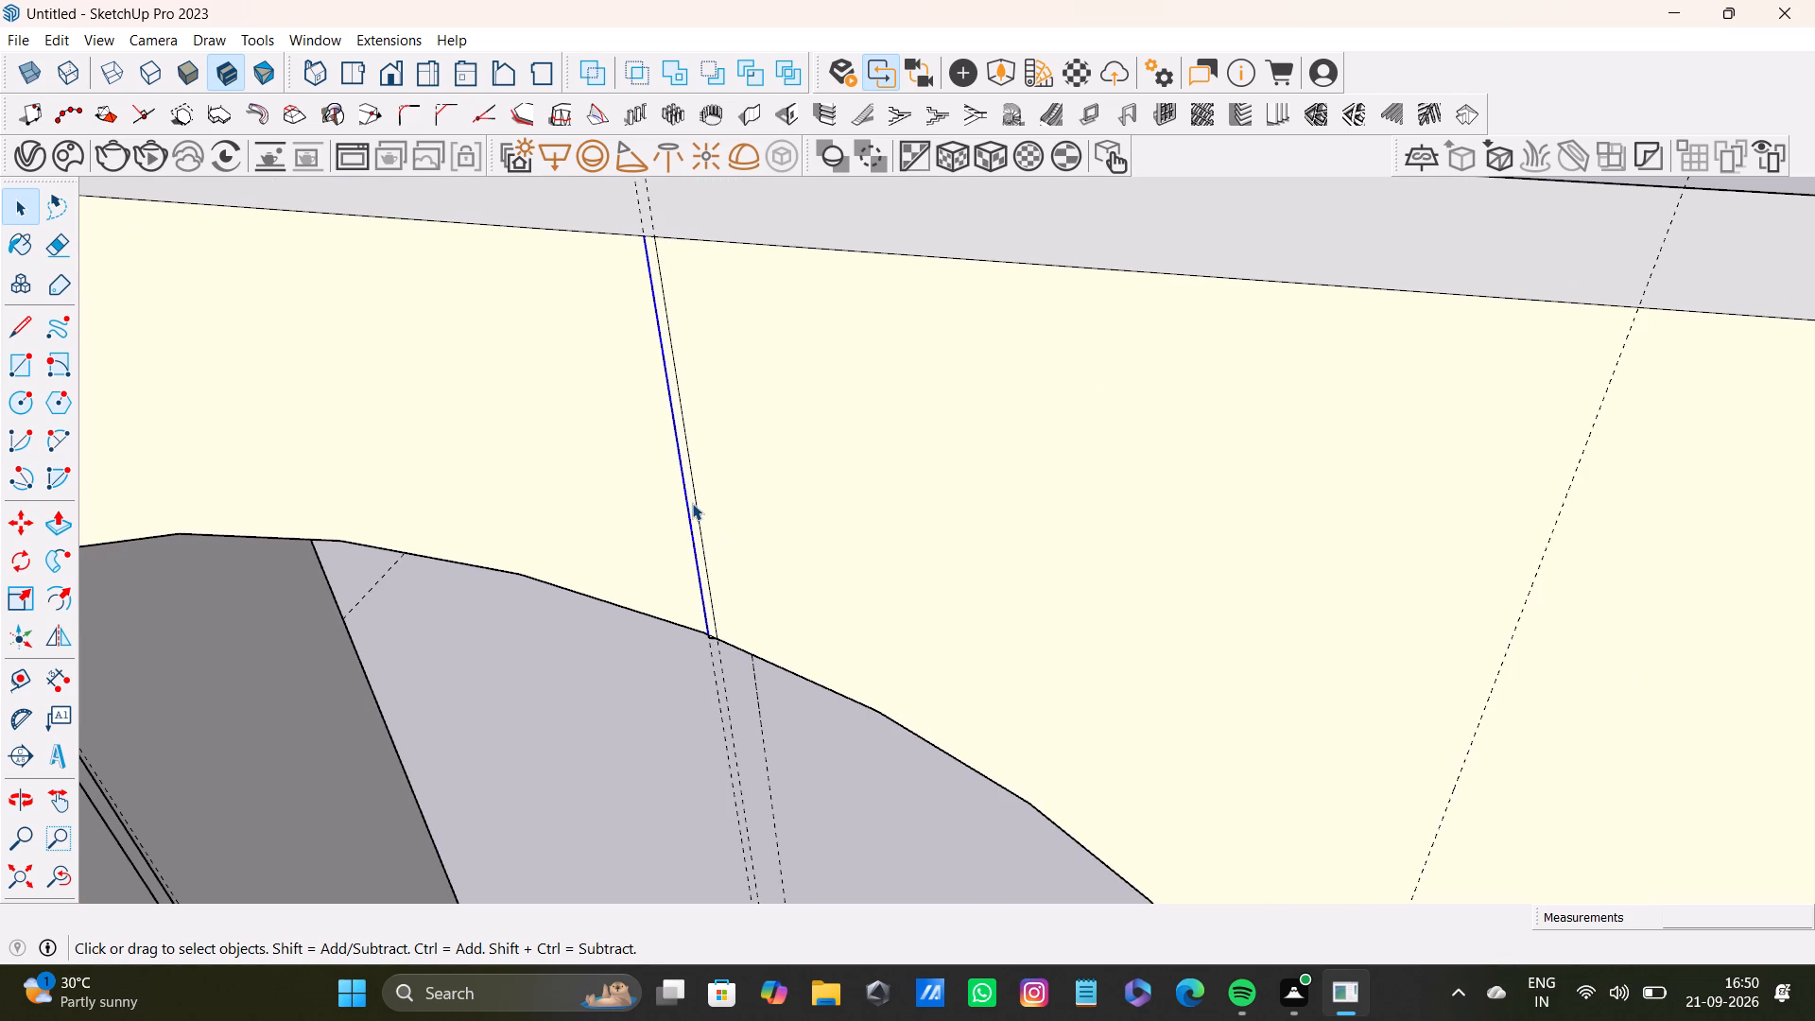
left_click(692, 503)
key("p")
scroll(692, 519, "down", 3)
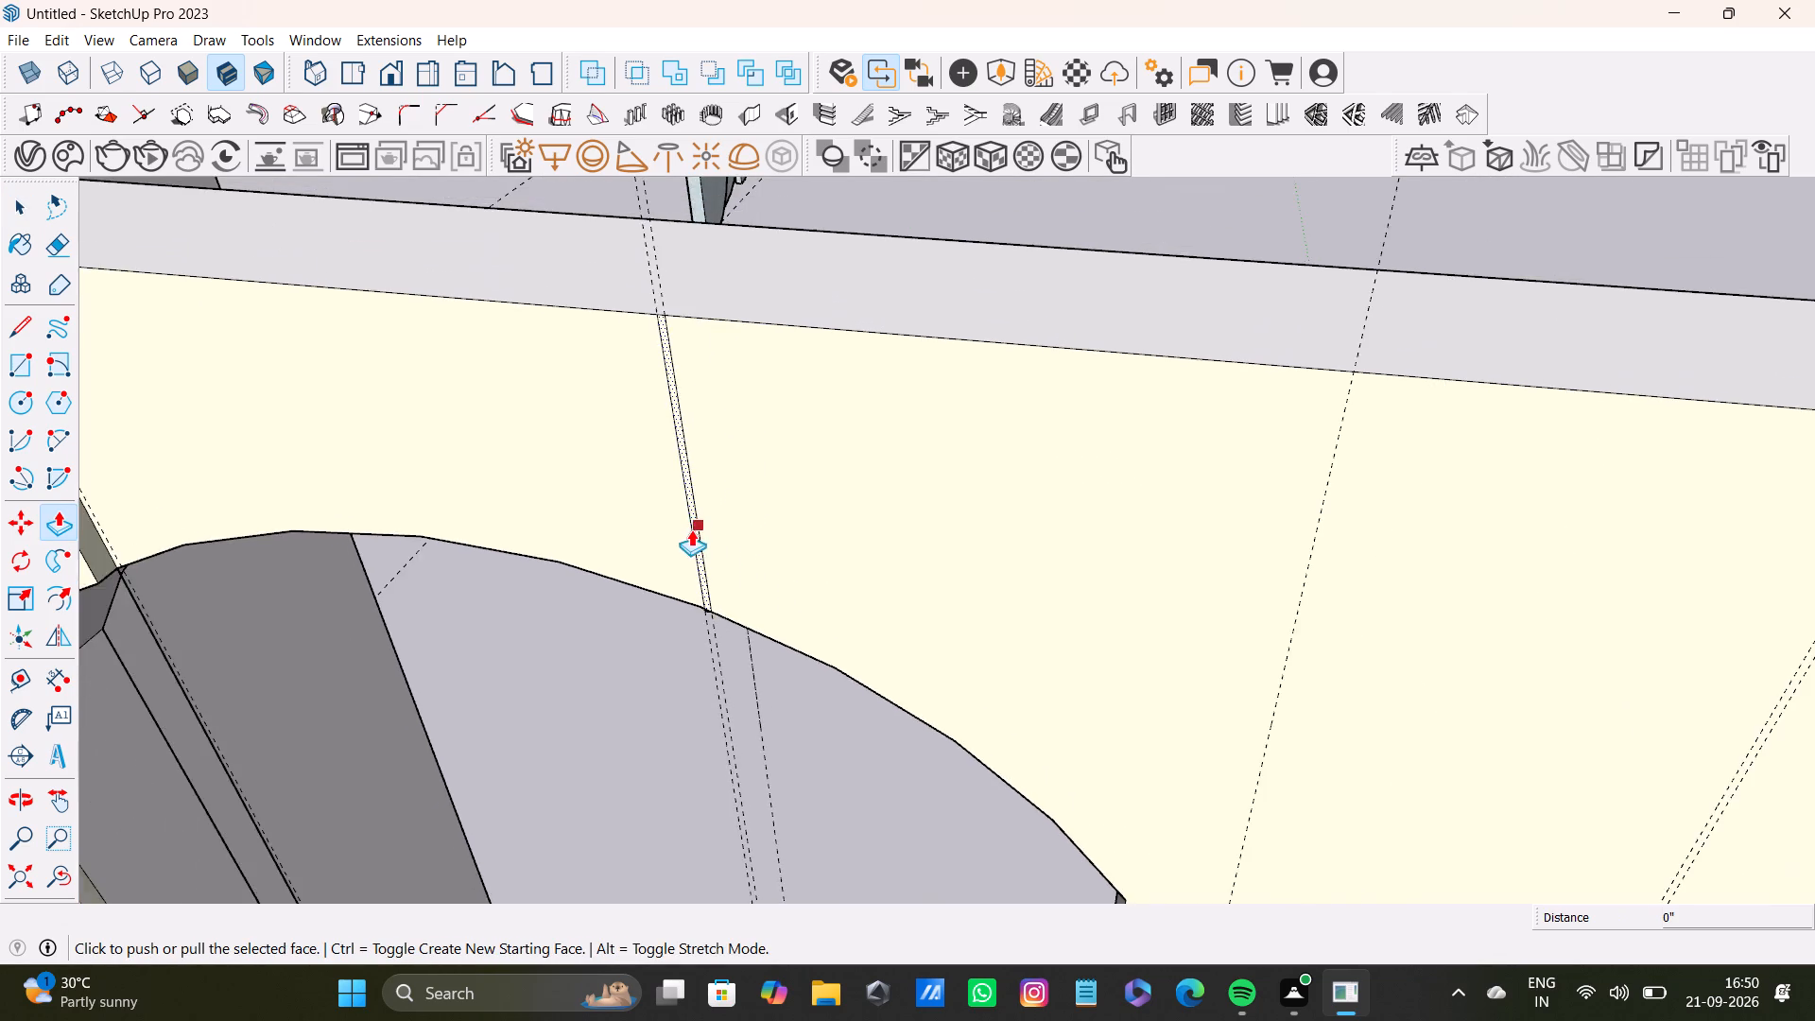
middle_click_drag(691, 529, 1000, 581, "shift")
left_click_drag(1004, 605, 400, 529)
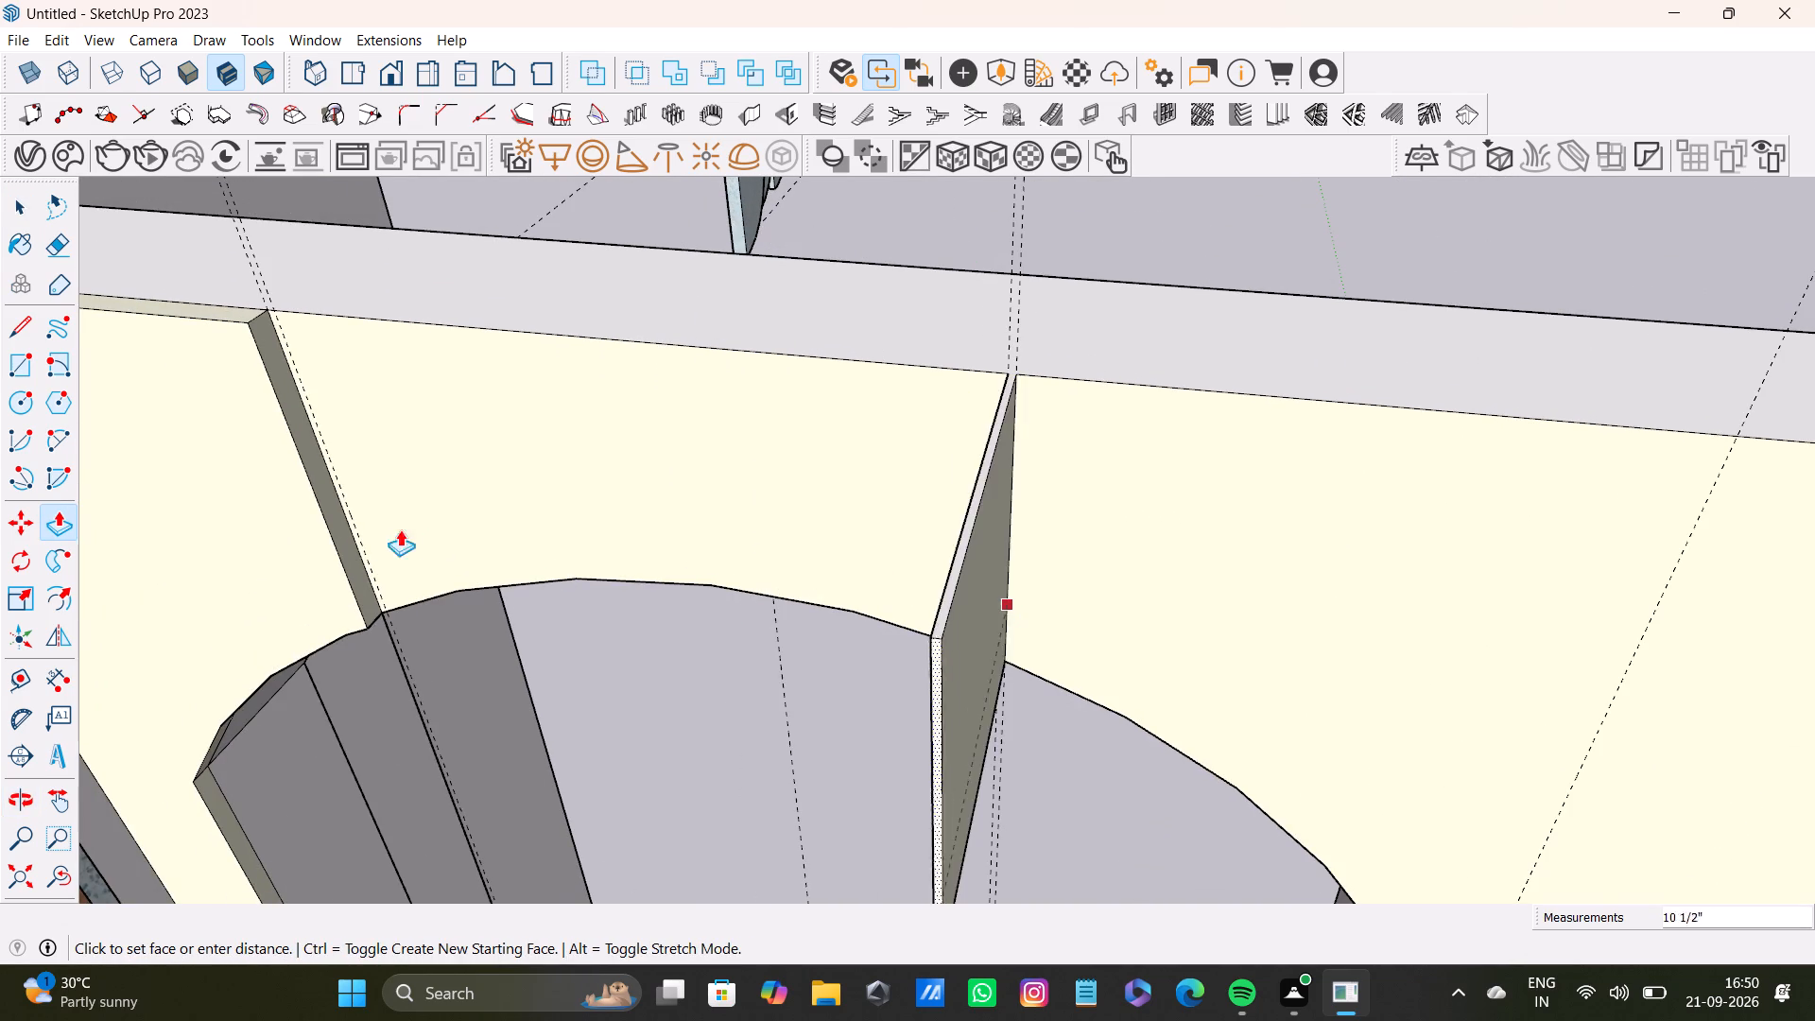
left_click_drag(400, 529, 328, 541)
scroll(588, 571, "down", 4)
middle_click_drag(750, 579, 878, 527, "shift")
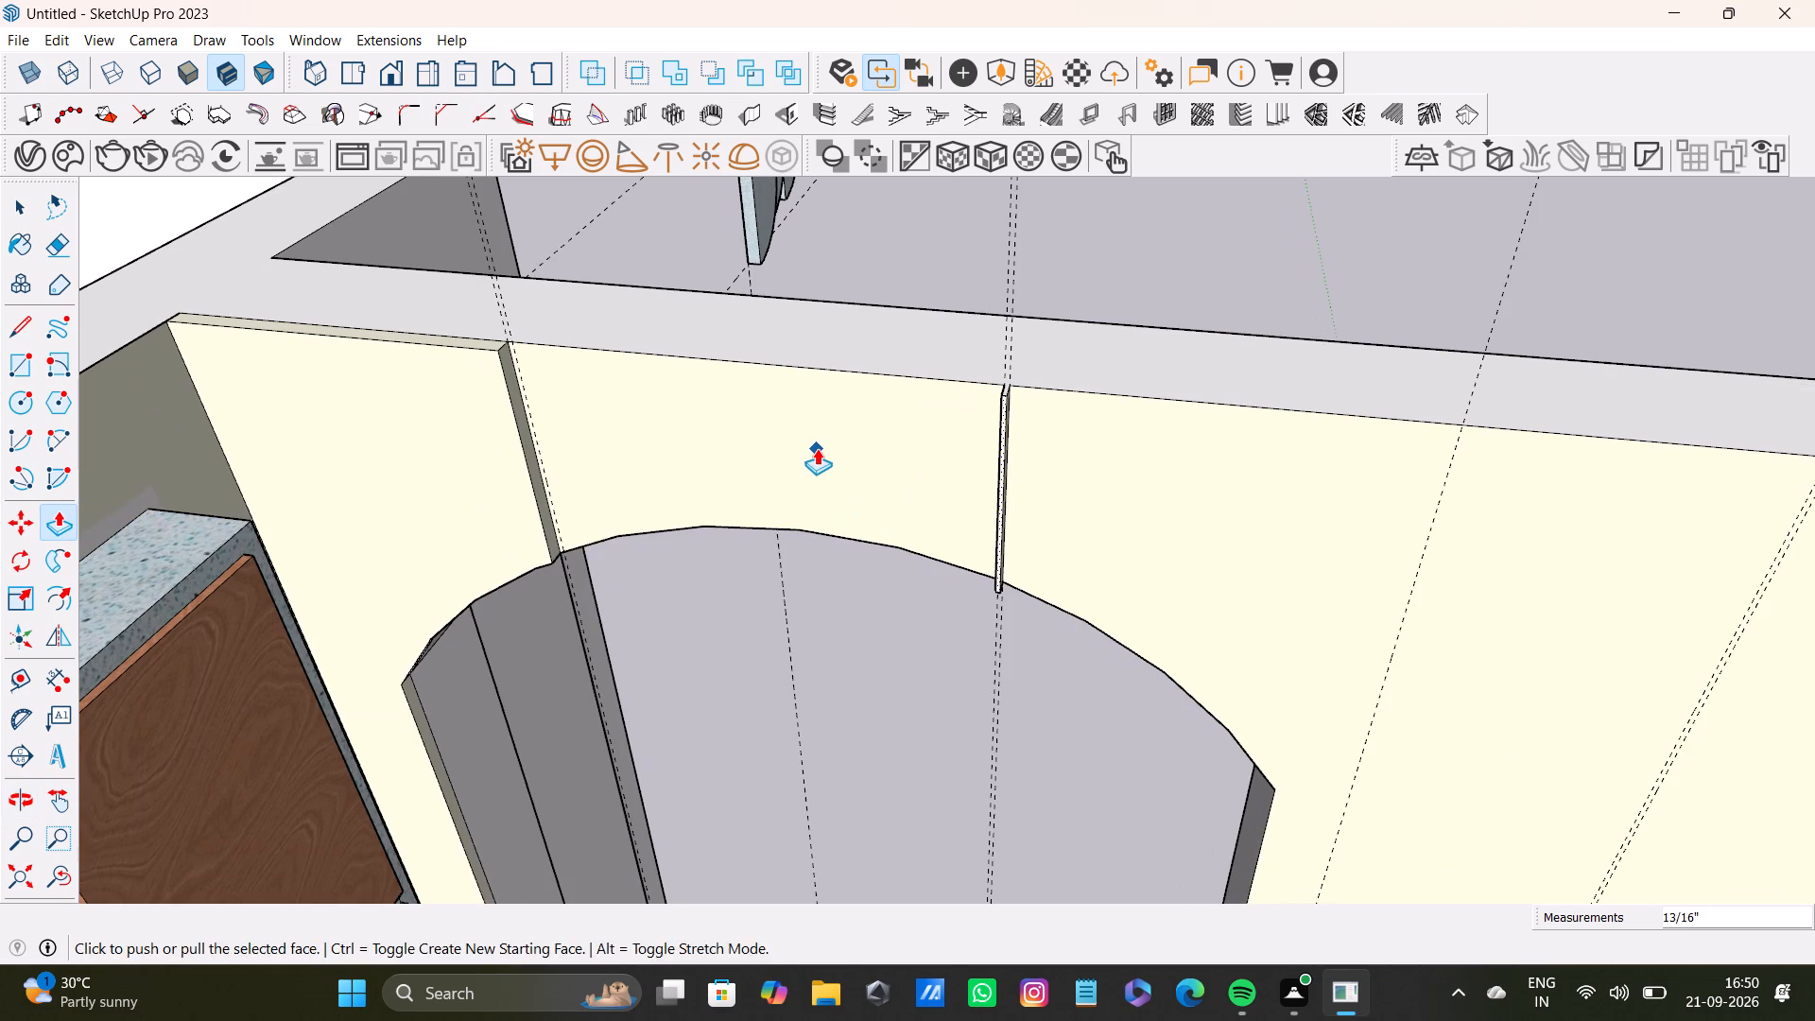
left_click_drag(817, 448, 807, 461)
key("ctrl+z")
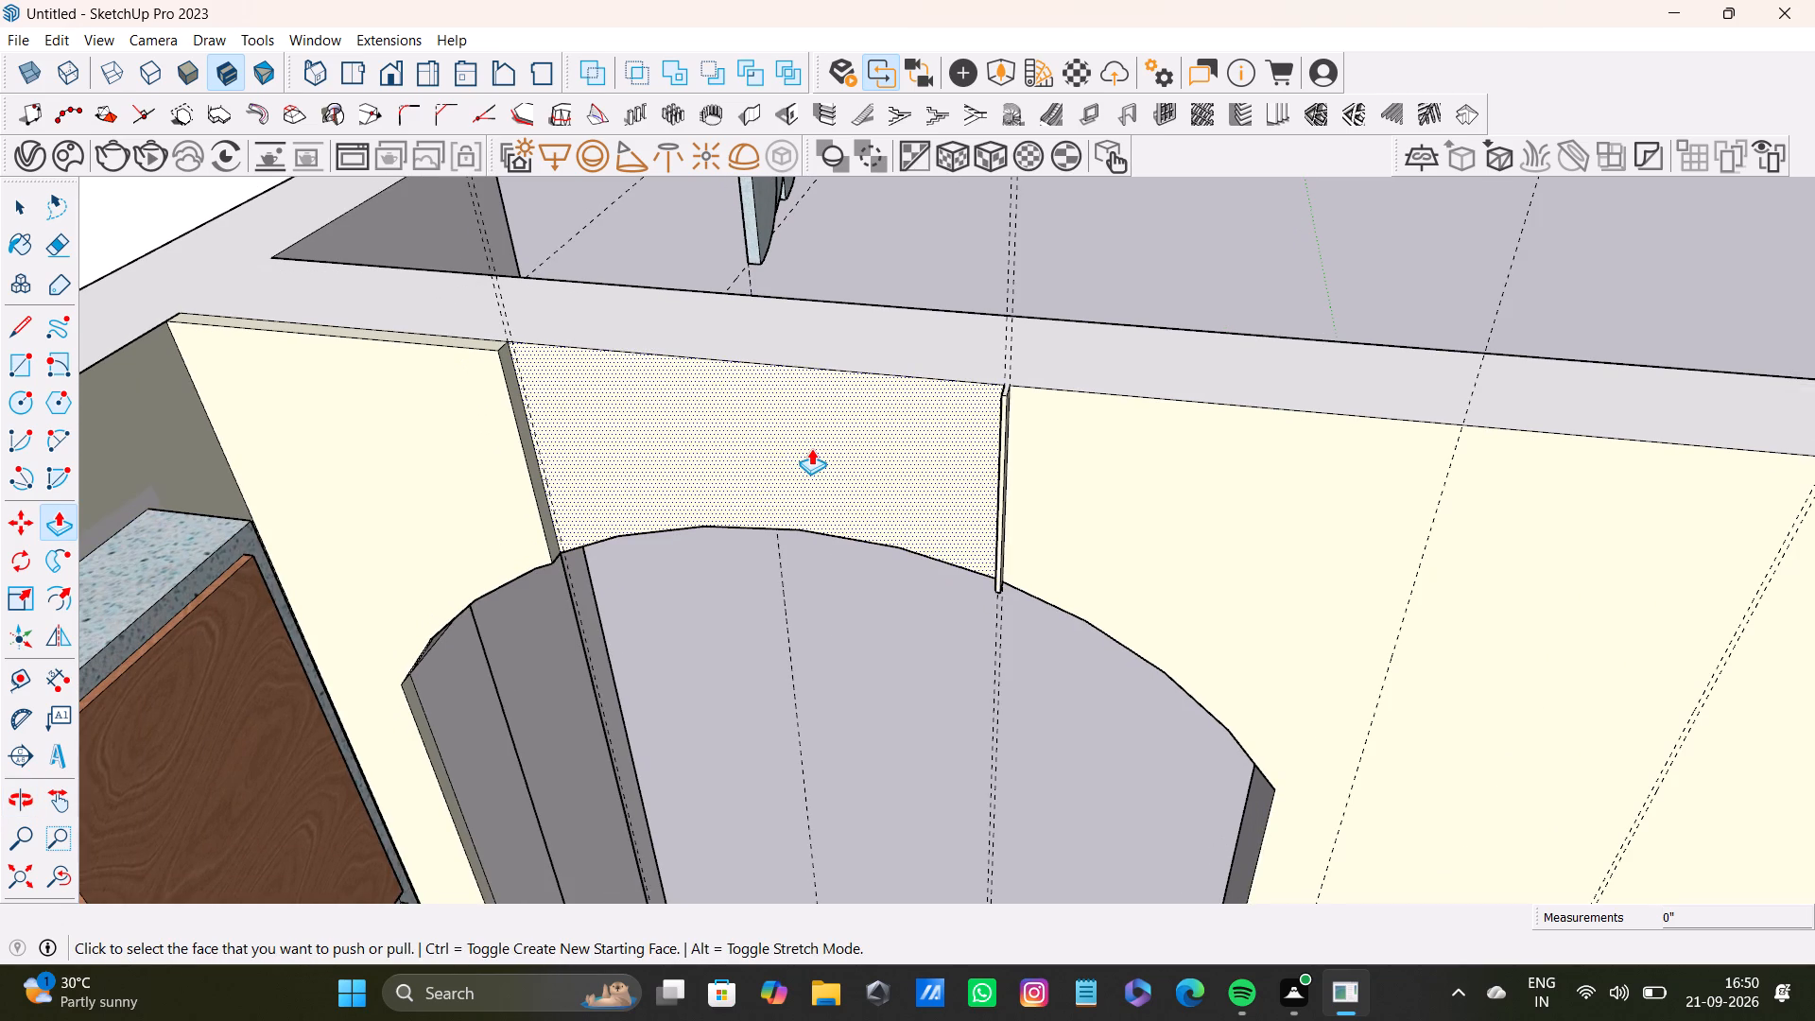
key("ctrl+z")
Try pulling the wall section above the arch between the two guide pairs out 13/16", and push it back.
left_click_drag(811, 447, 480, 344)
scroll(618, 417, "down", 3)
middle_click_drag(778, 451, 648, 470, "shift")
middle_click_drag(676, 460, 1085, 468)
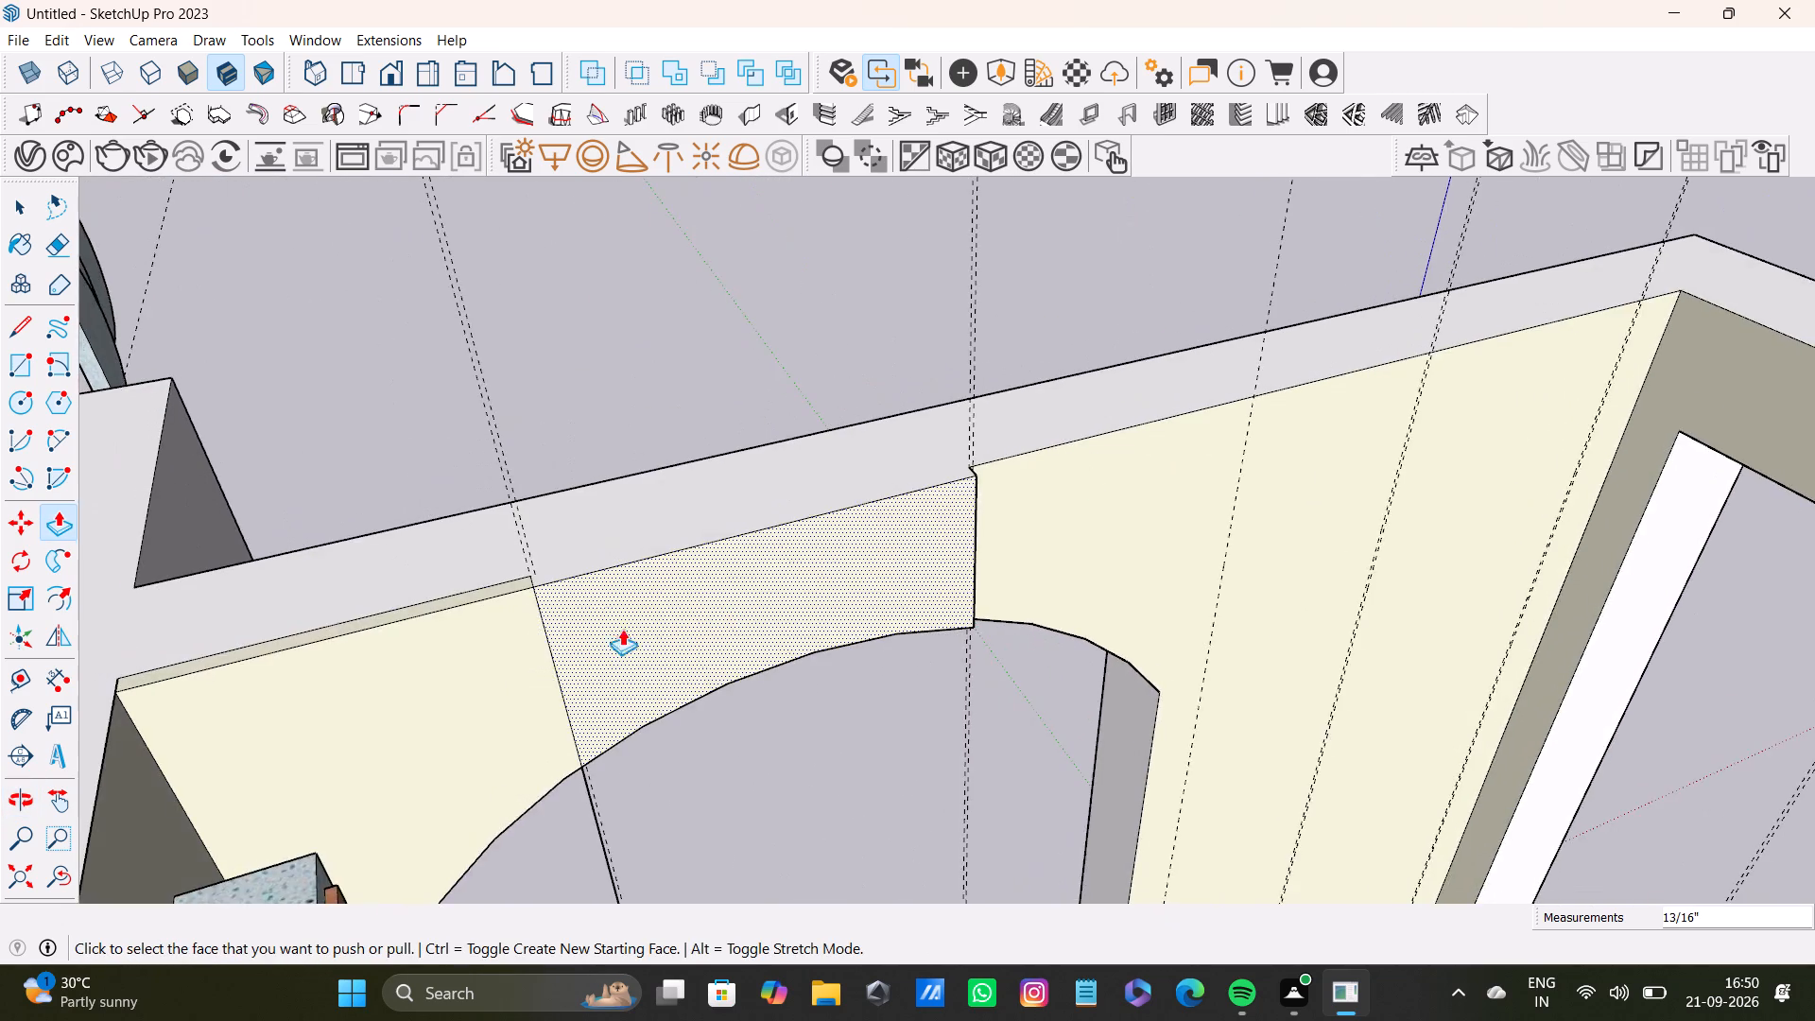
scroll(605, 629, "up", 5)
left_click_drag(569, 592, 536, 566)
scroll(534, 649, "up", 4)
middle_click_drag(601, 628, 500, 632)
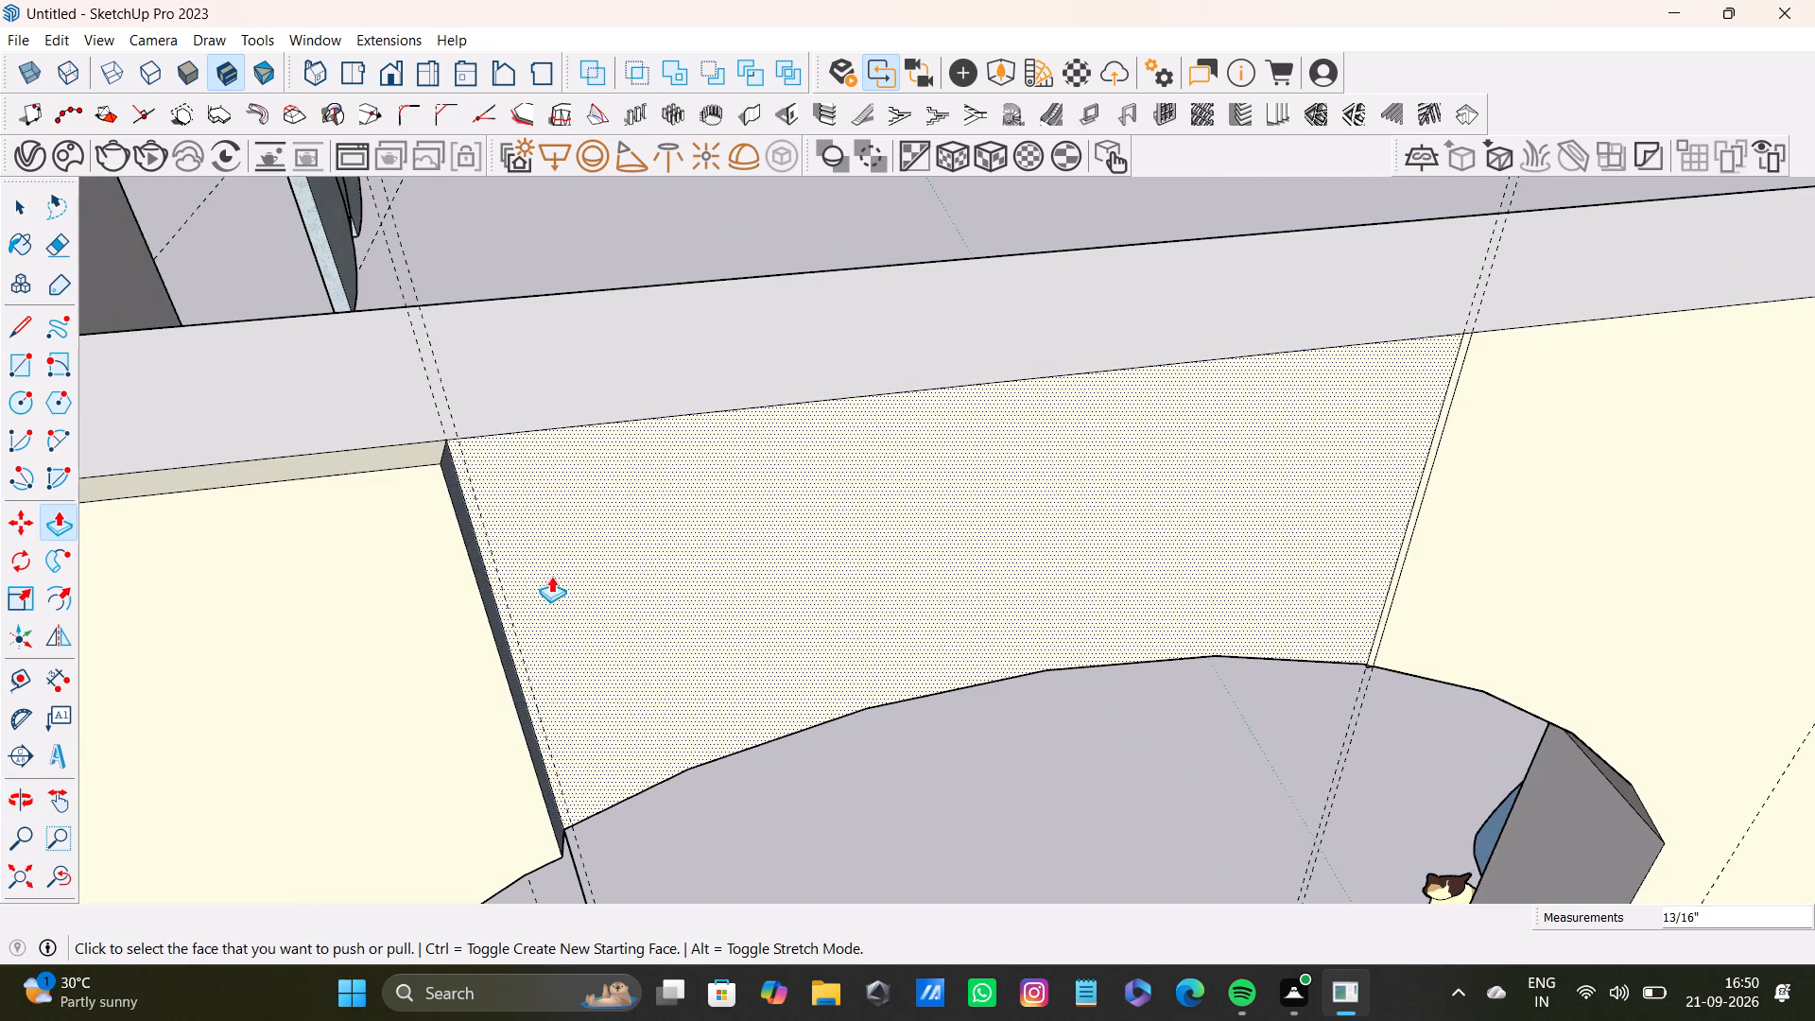
Draw a line along the outer guide beside the raised strip, from the wall's top edge down to the arch curve.
key("l")
scroll(443, 516, "up", 6)
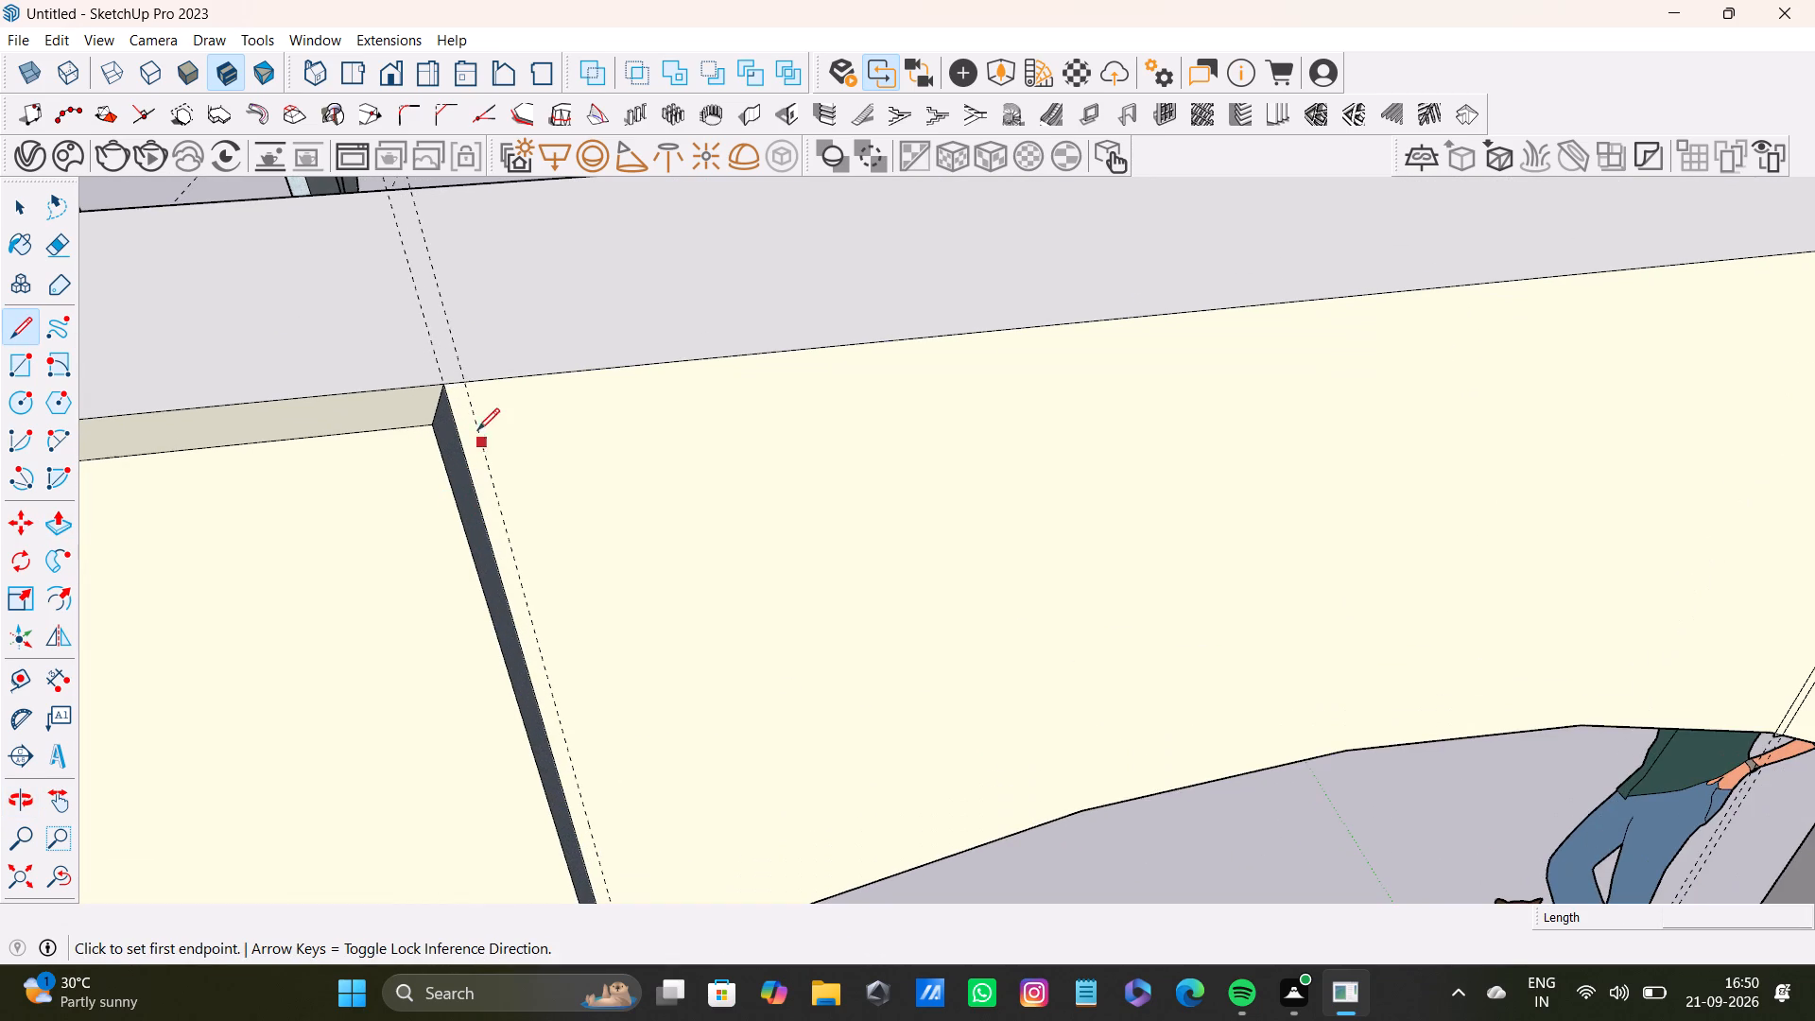
left_click(465, 384)
scroll(554, 759, "down", 3)
middle_click_drag(586, 764, 569, 699)
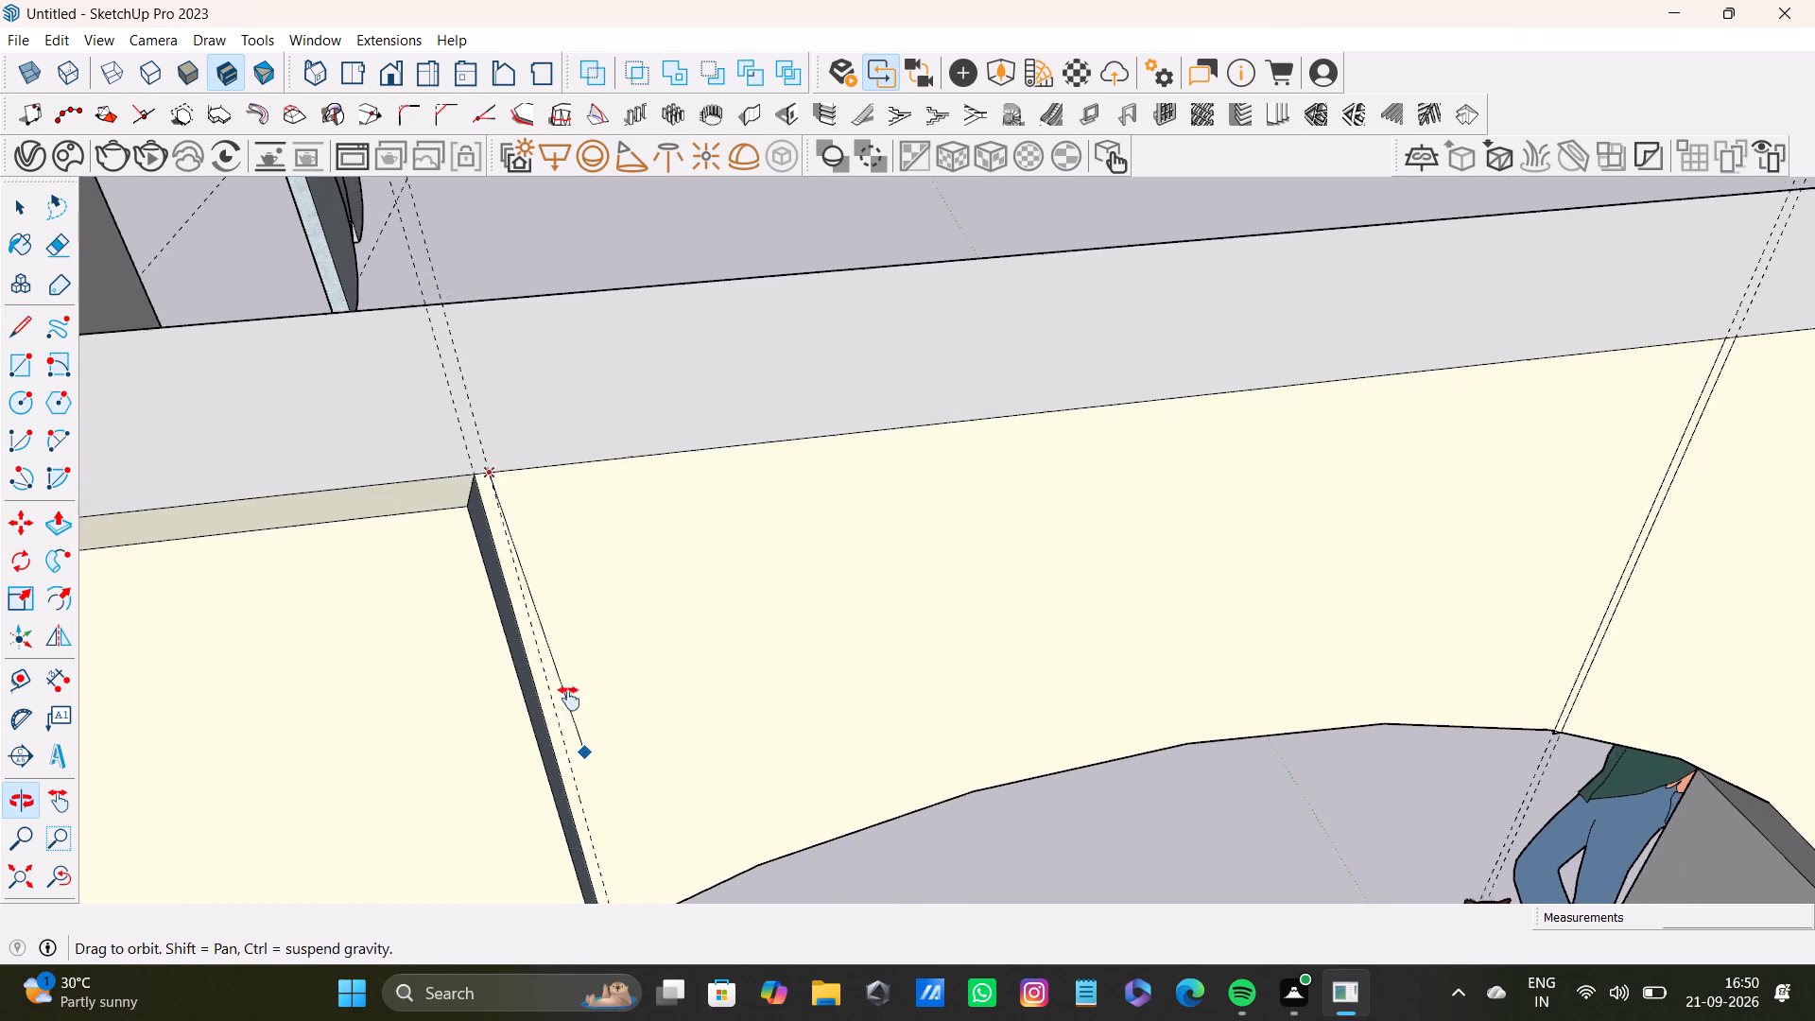
middle_click_drag(569, 699, 552, 614)
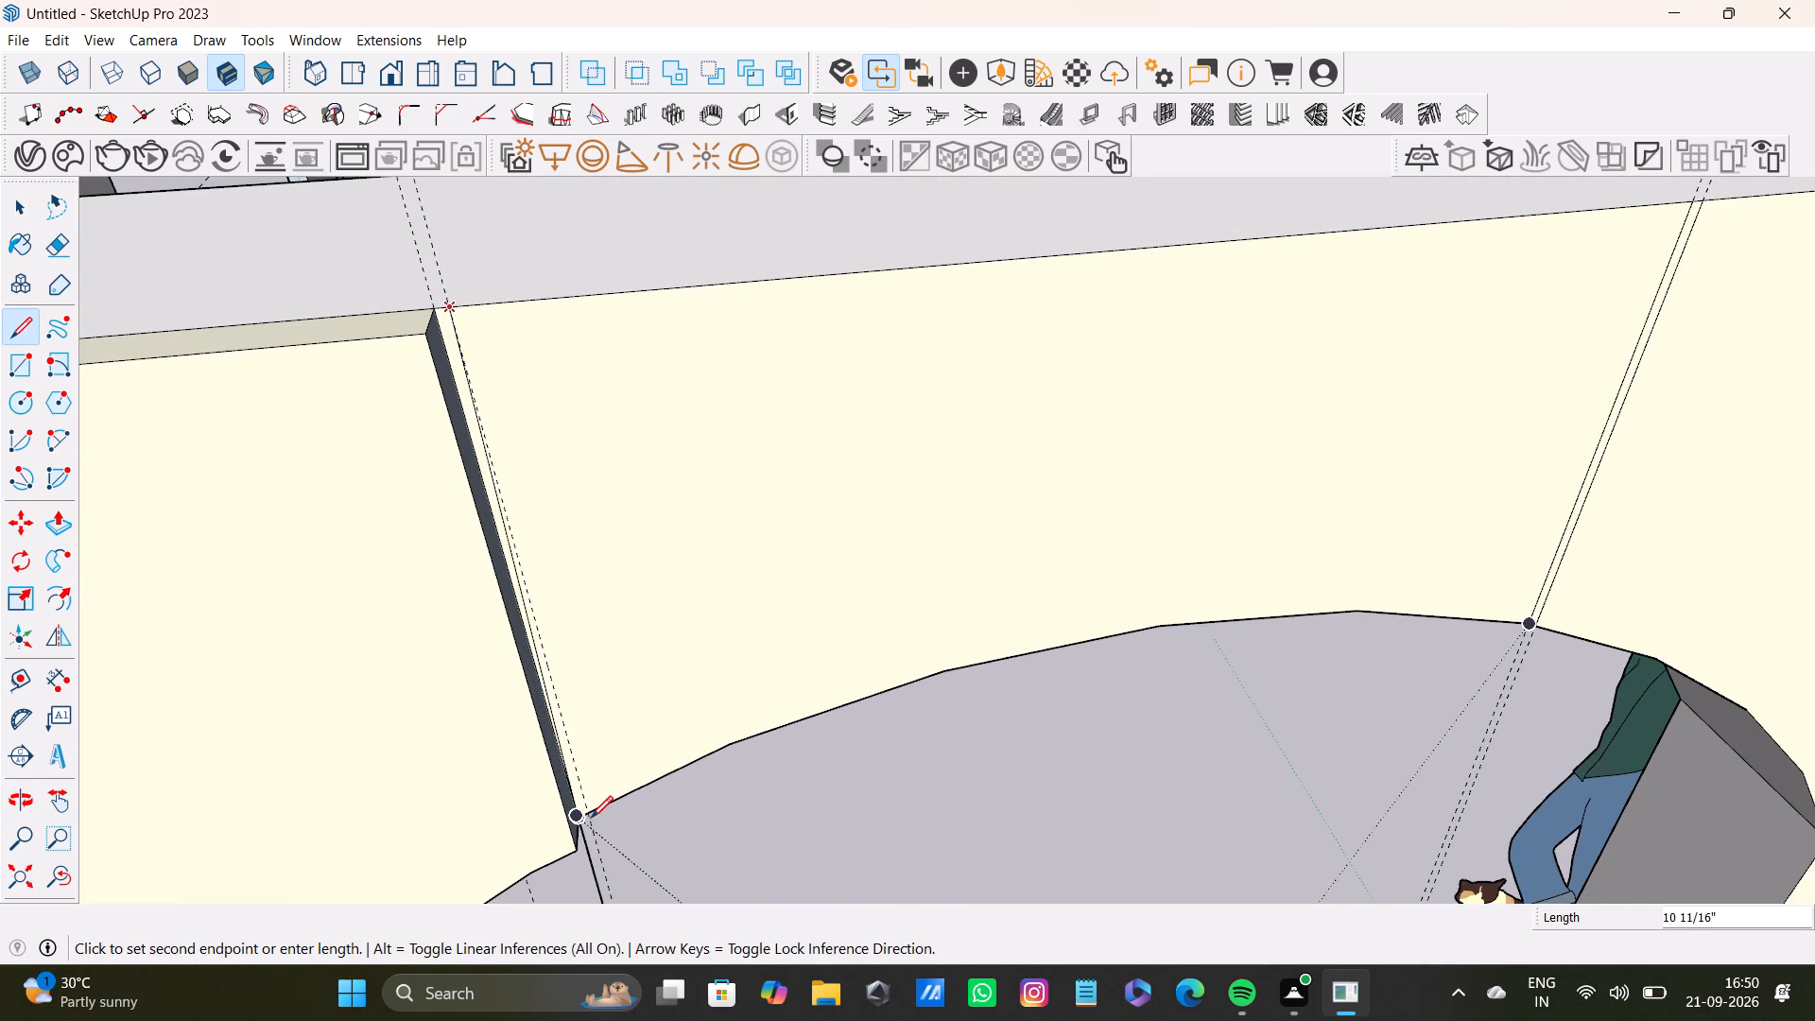
scroll(591, 816, "up", 6)
scroll(438, 671, "down", 8)
middle_click_drag(437, 669, 562, 699, "shift")
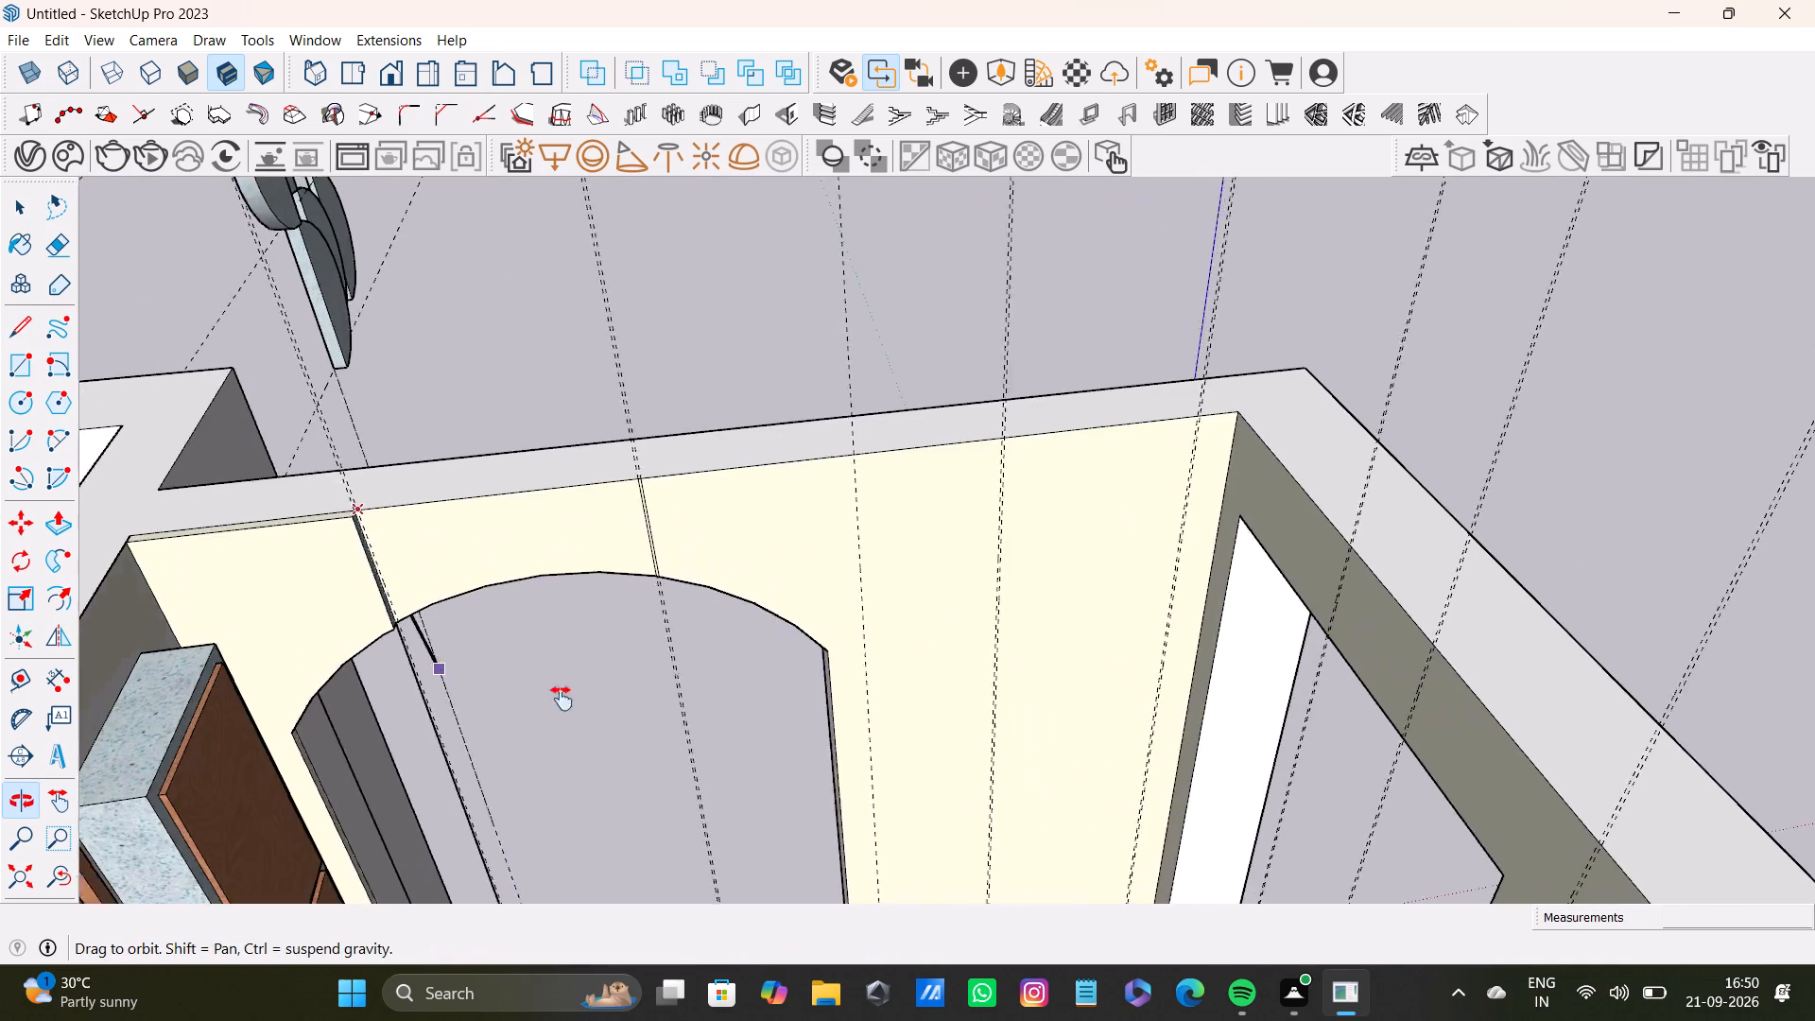
middle_click_drag(562, 699, 581, 716, "shift")
scroll(536, 669, "up", 17)
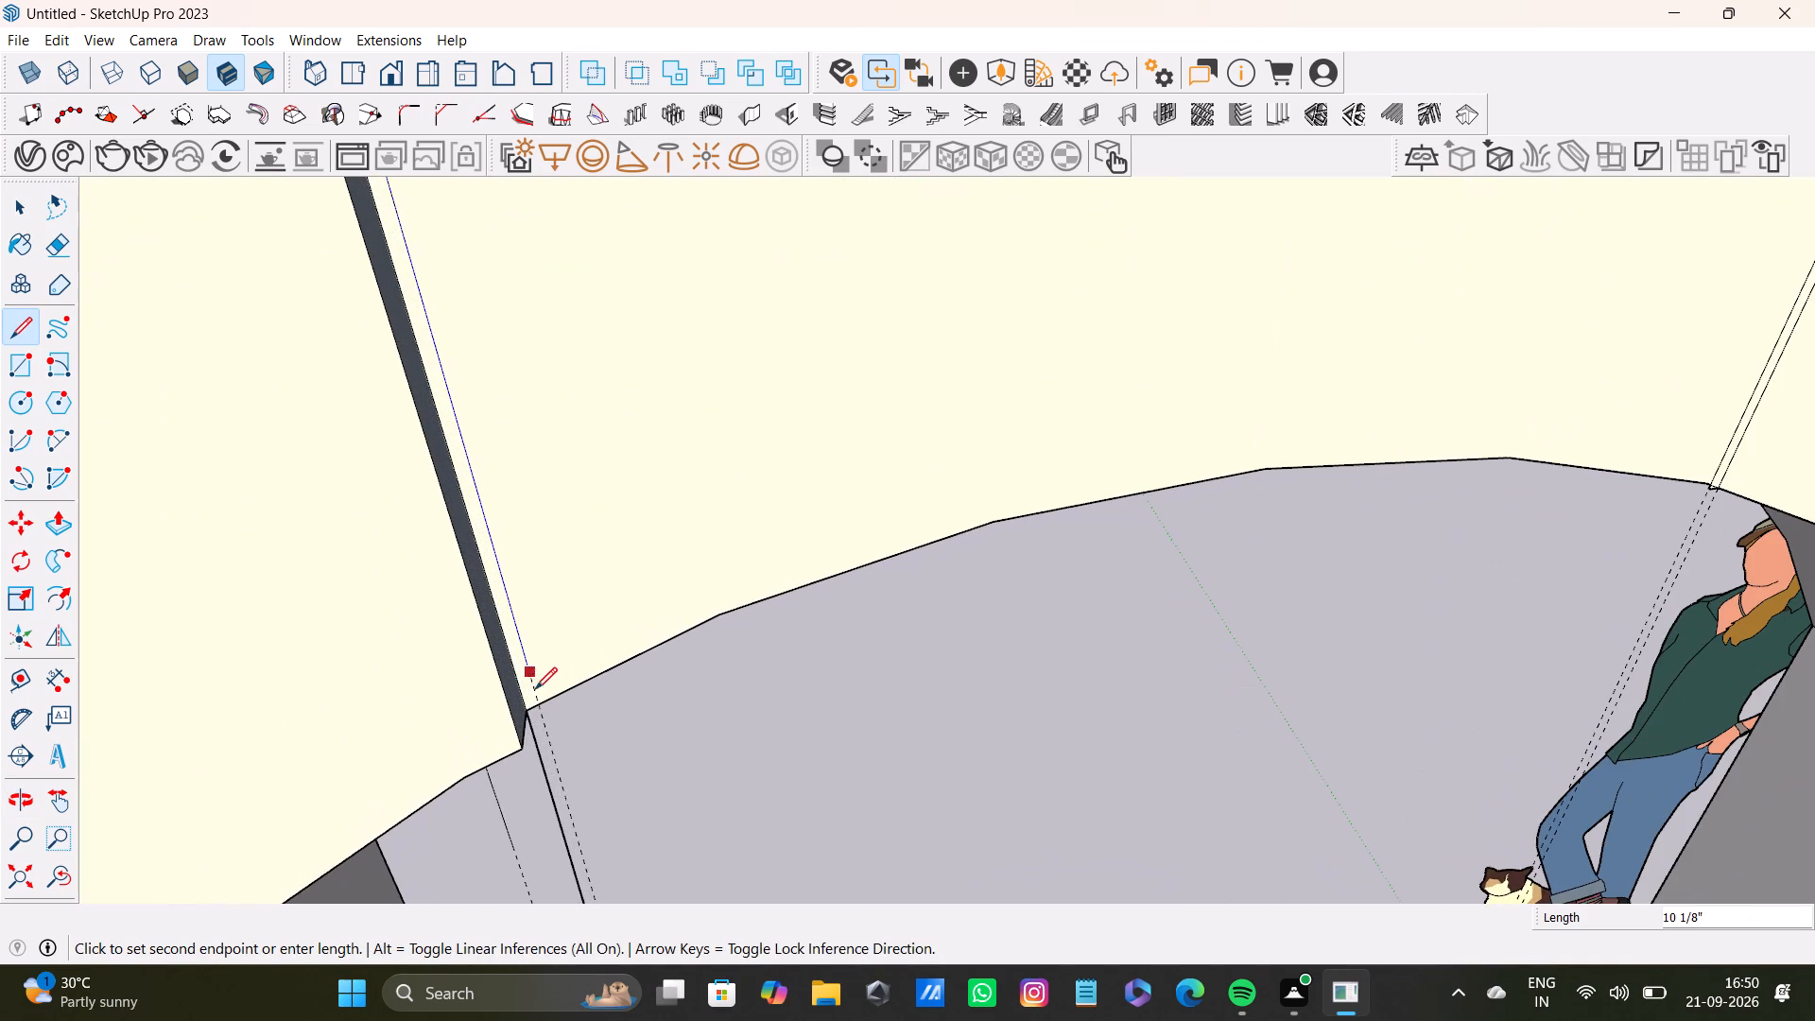
left_click(541, 701)
scroll(541, 696, "down", 8)
Pull the panel face above the arch, between the first two gap strips, out 13/16" flush with the first raised strip.
key("space")
left_click(622, 514)
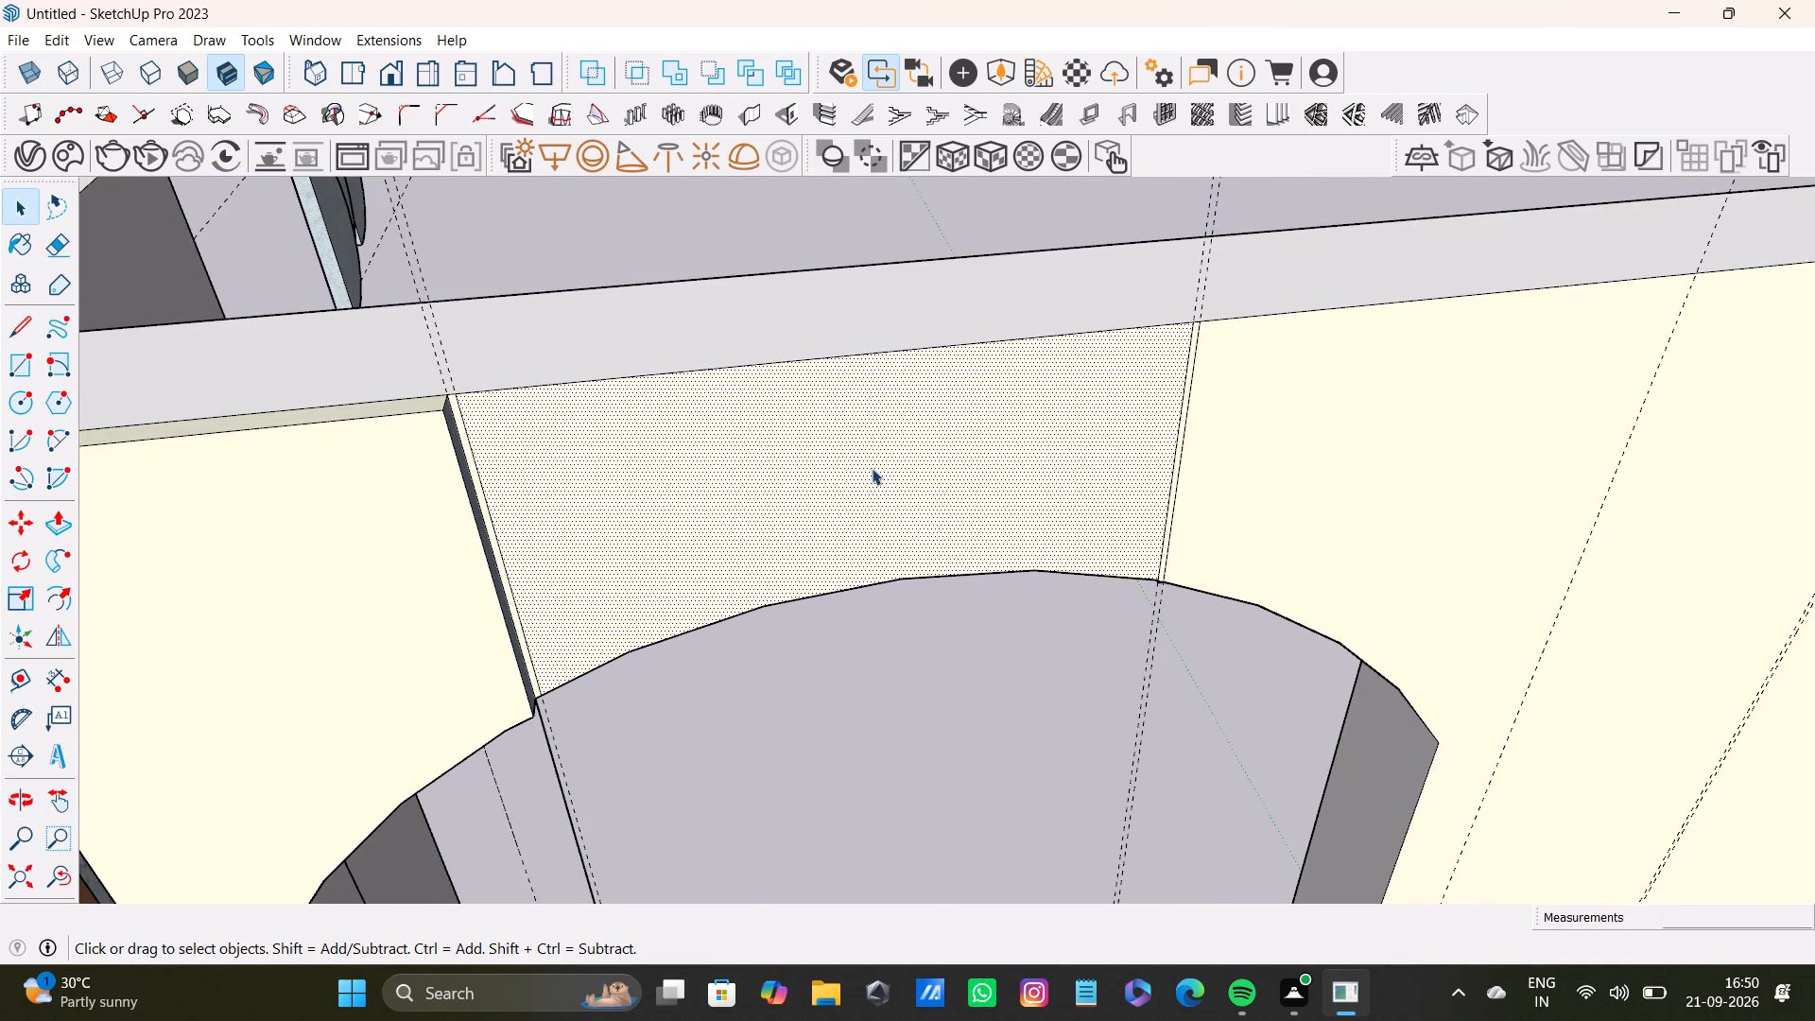
key("p")
left_click_drag(687, 466, 441, 421)
scroll(435, 426, "down", 7)
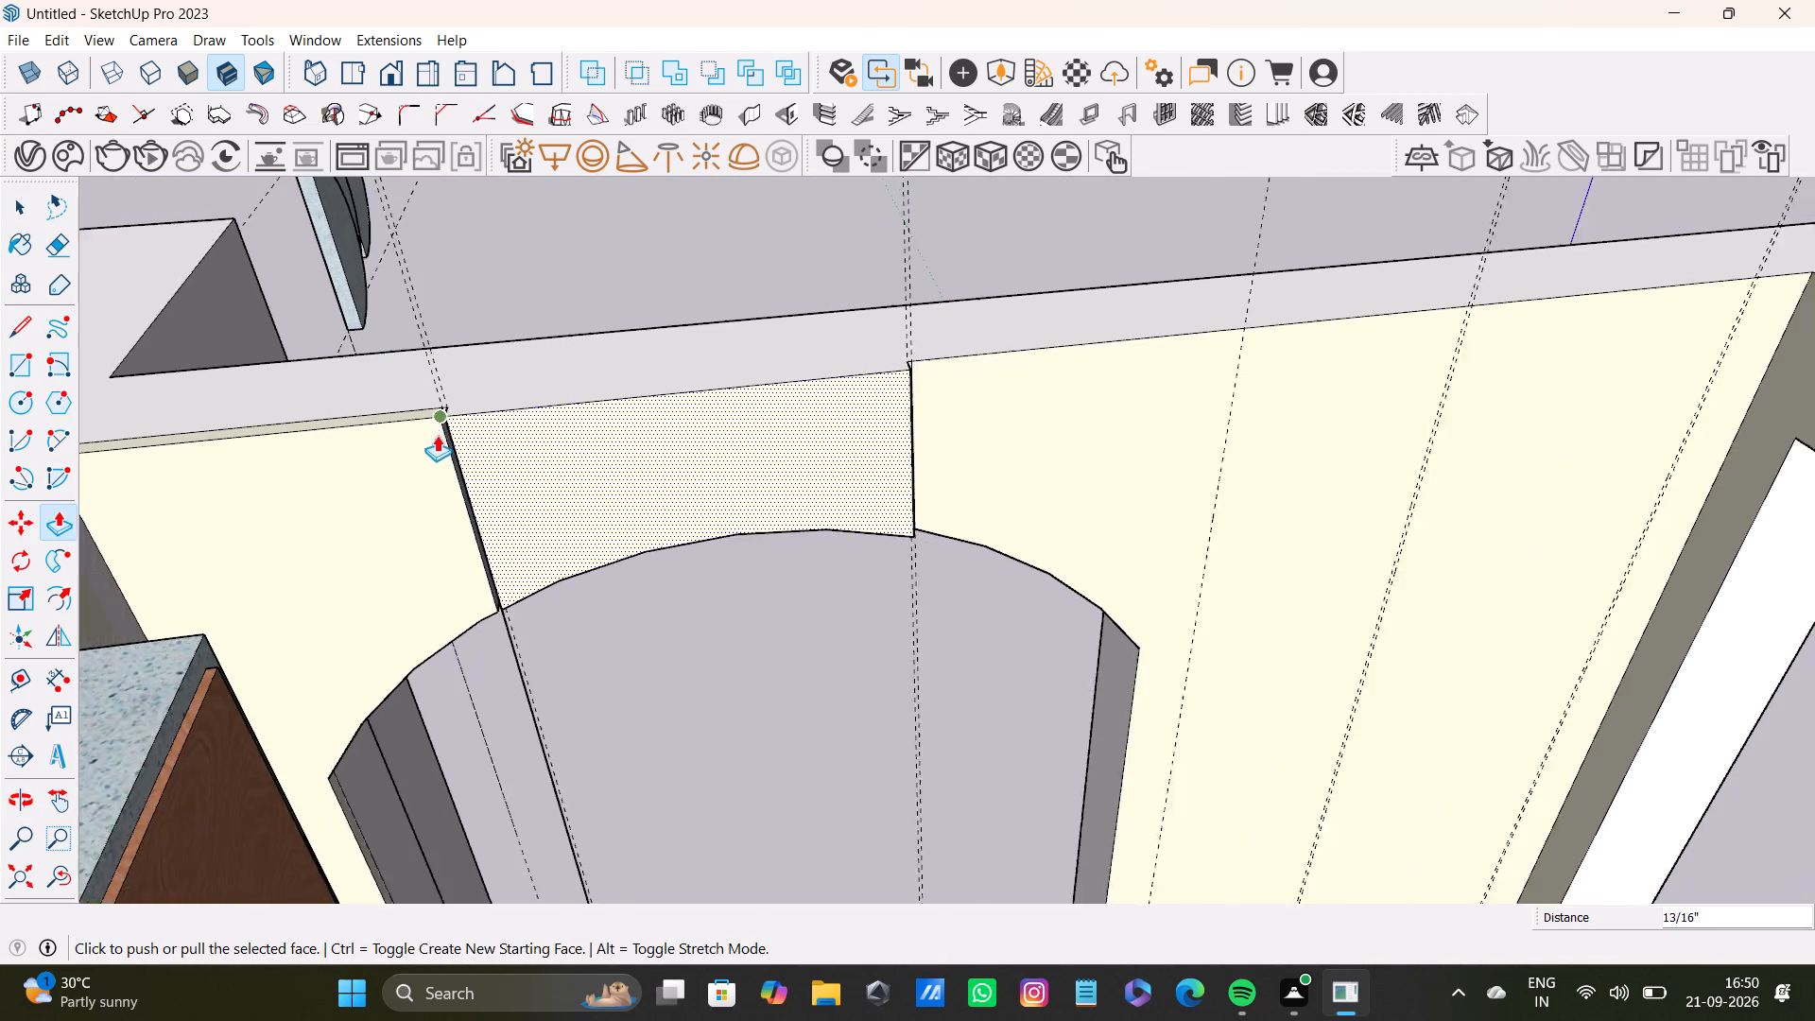
scroll(437, 435, "down", 1)
Place a guide 0.2" from the single vertical guide on the remaining wall face just beyond the arch opening.
middle_click_drag(721, 482, 567, 543, "shift")
middle_click_drag(823, 493, 684, 485)
key("space")
left_click(746, 464)
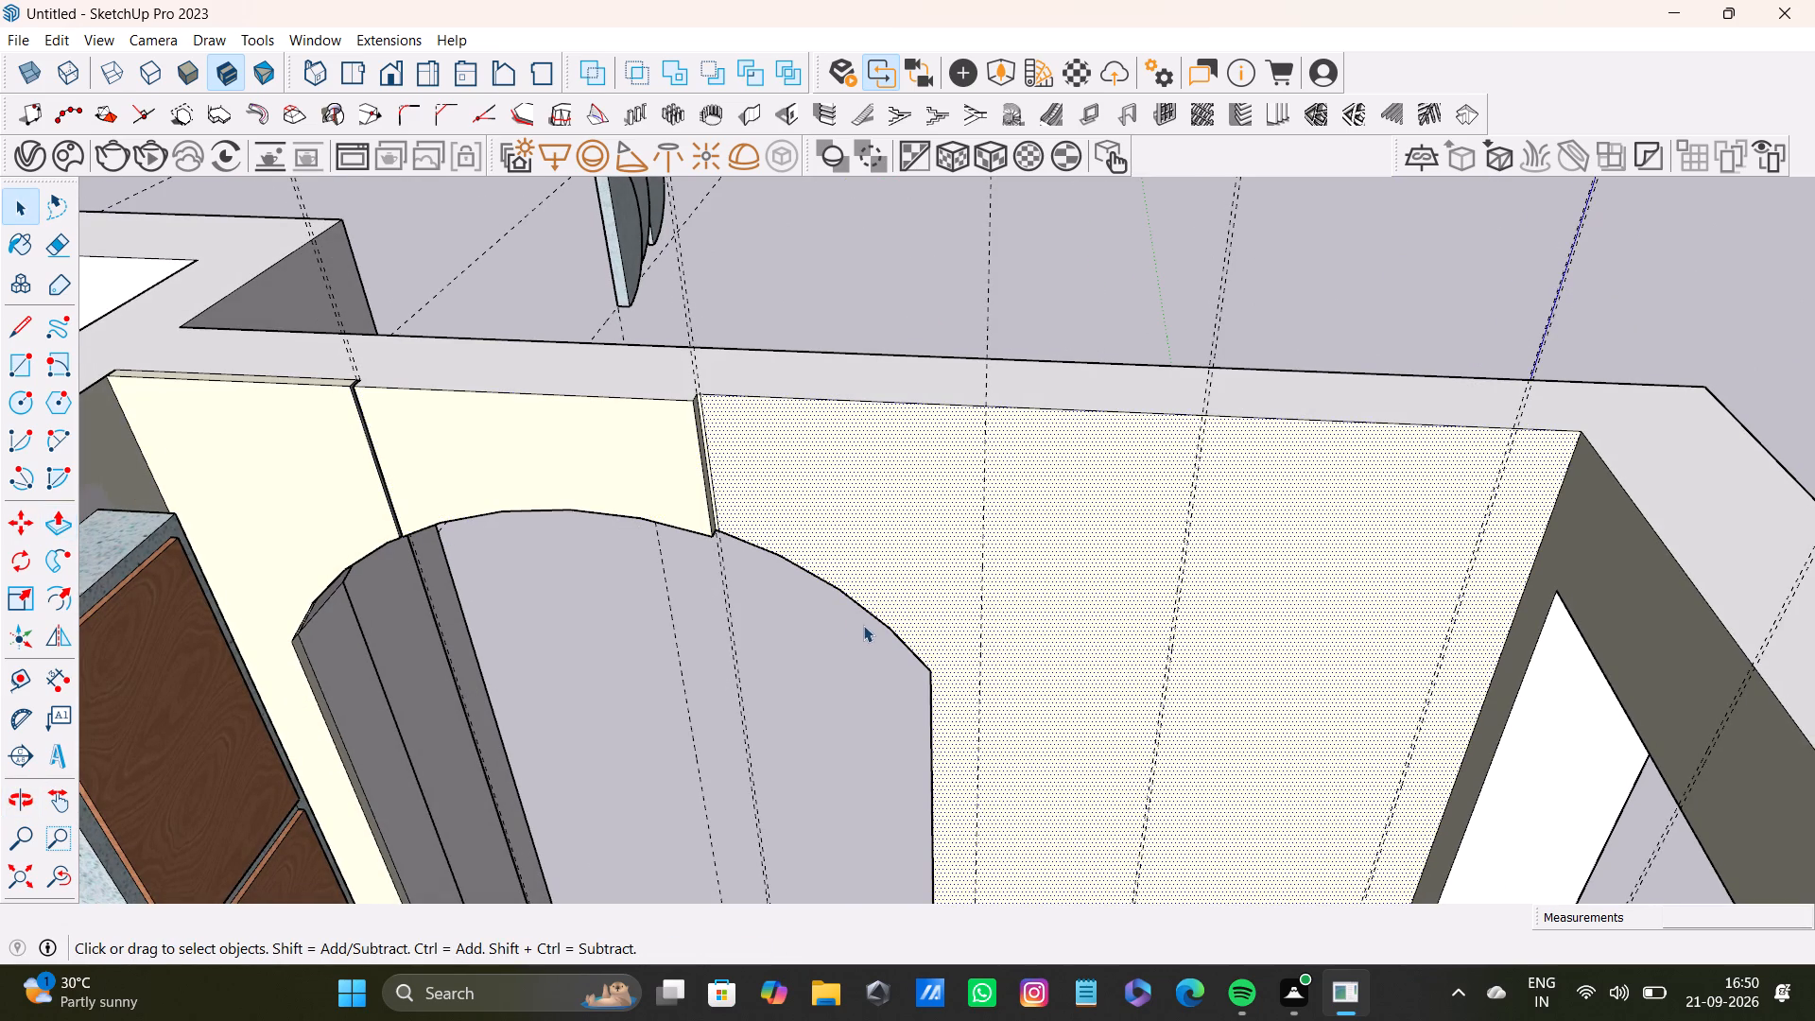
scroll(863, 625, "up", 4)
scroll(778, 571, "down", 7)
scroll(787, 524, "up", 8)
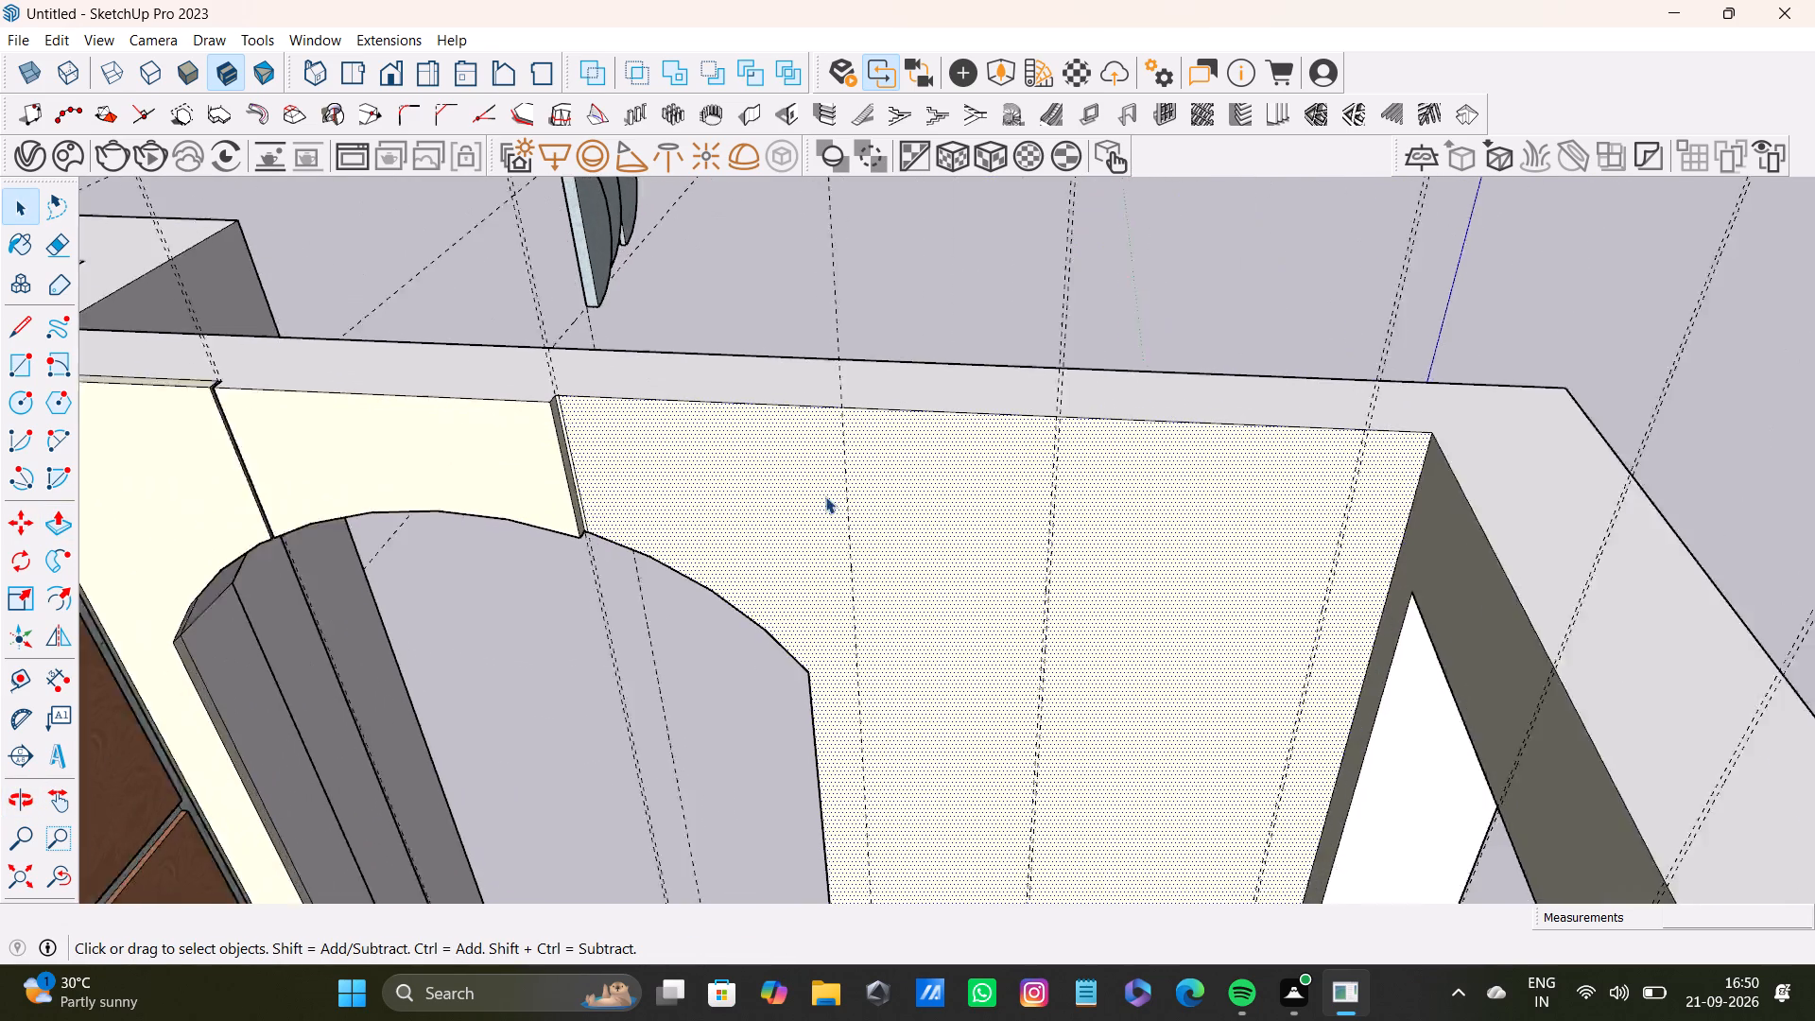
scroll(825, 496, "up", 8)
left_click(859, 517)
left_click(872, 538)
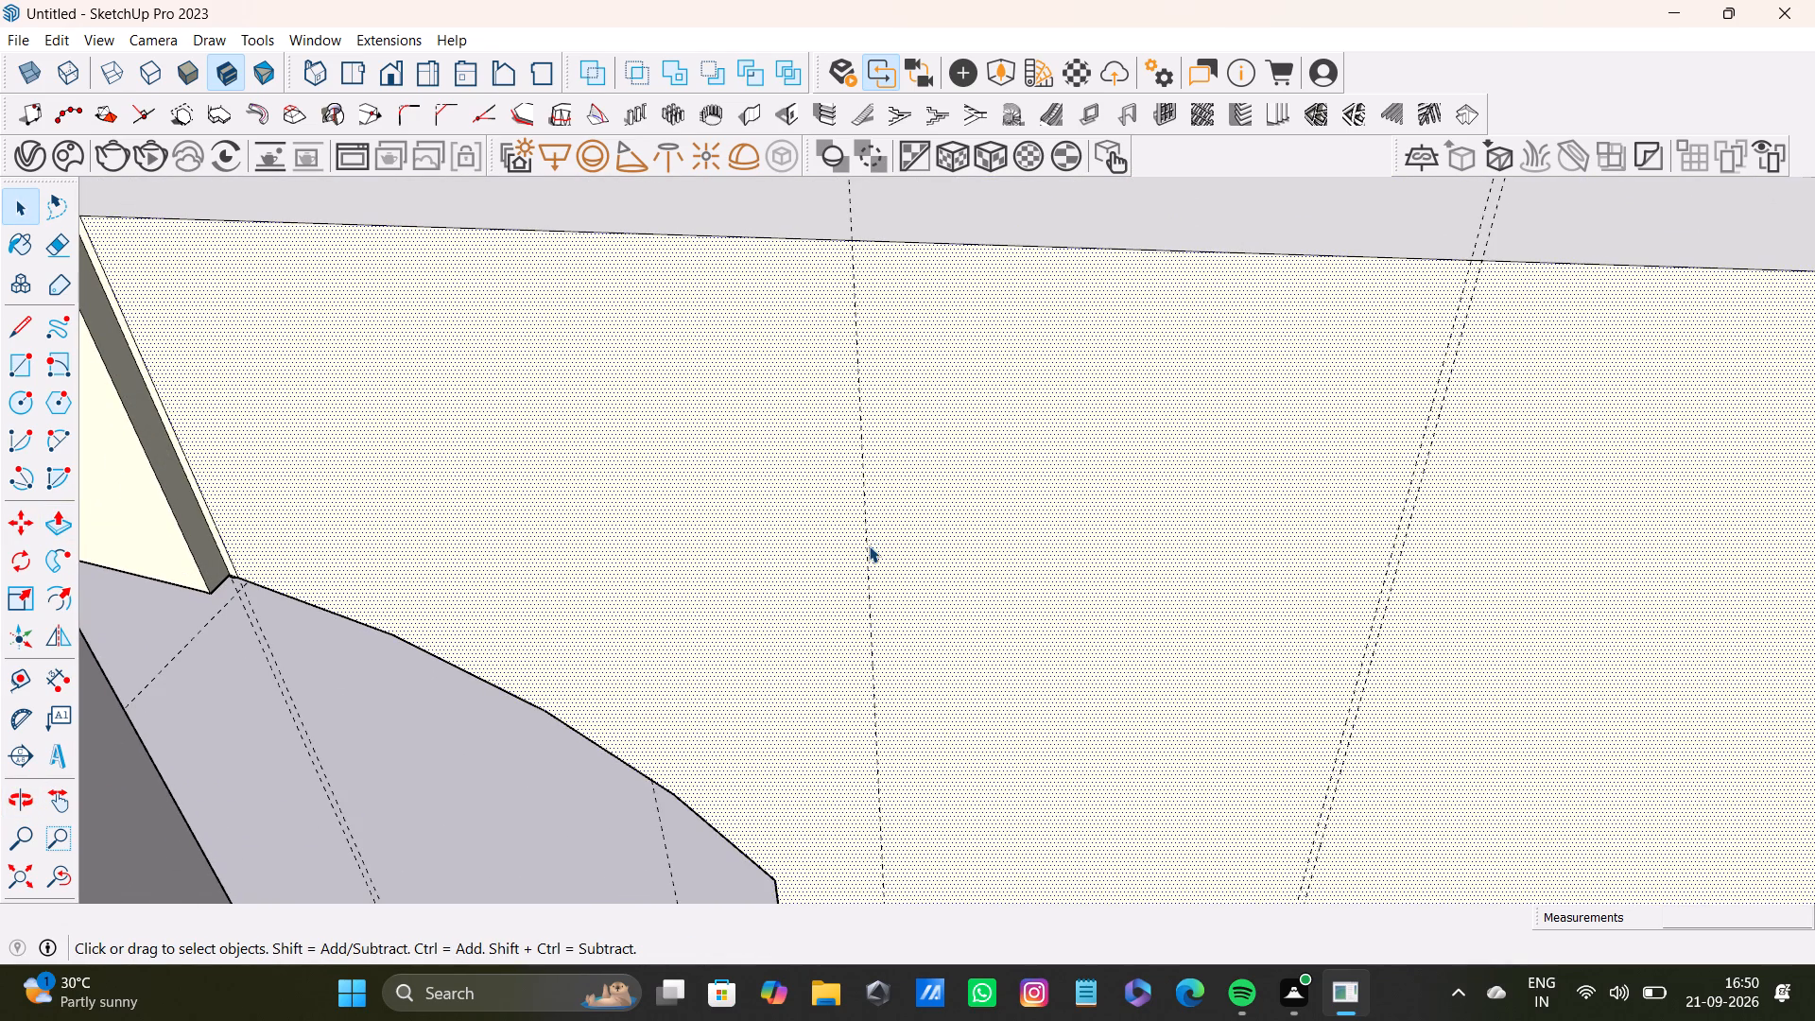
key("t")
left_click(876, 578)
key("space")
key("t")
left_click(869, 591)
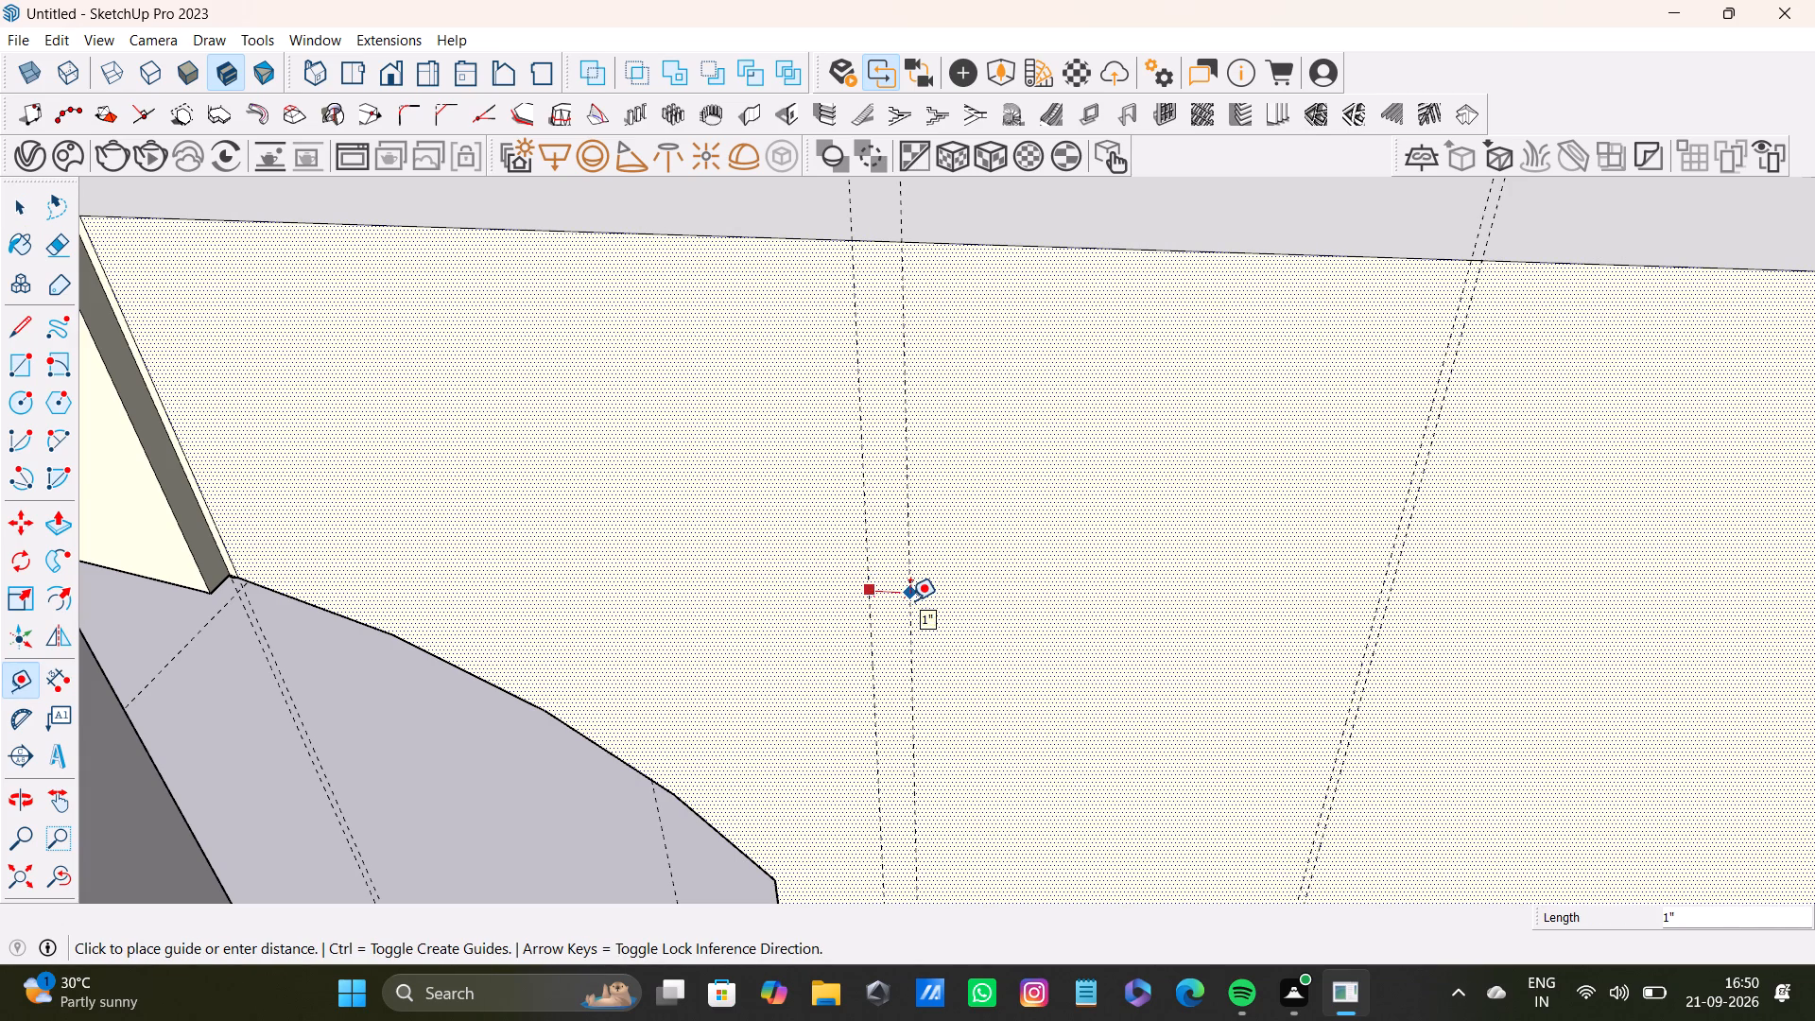
key("0")
key("period")
key("2")
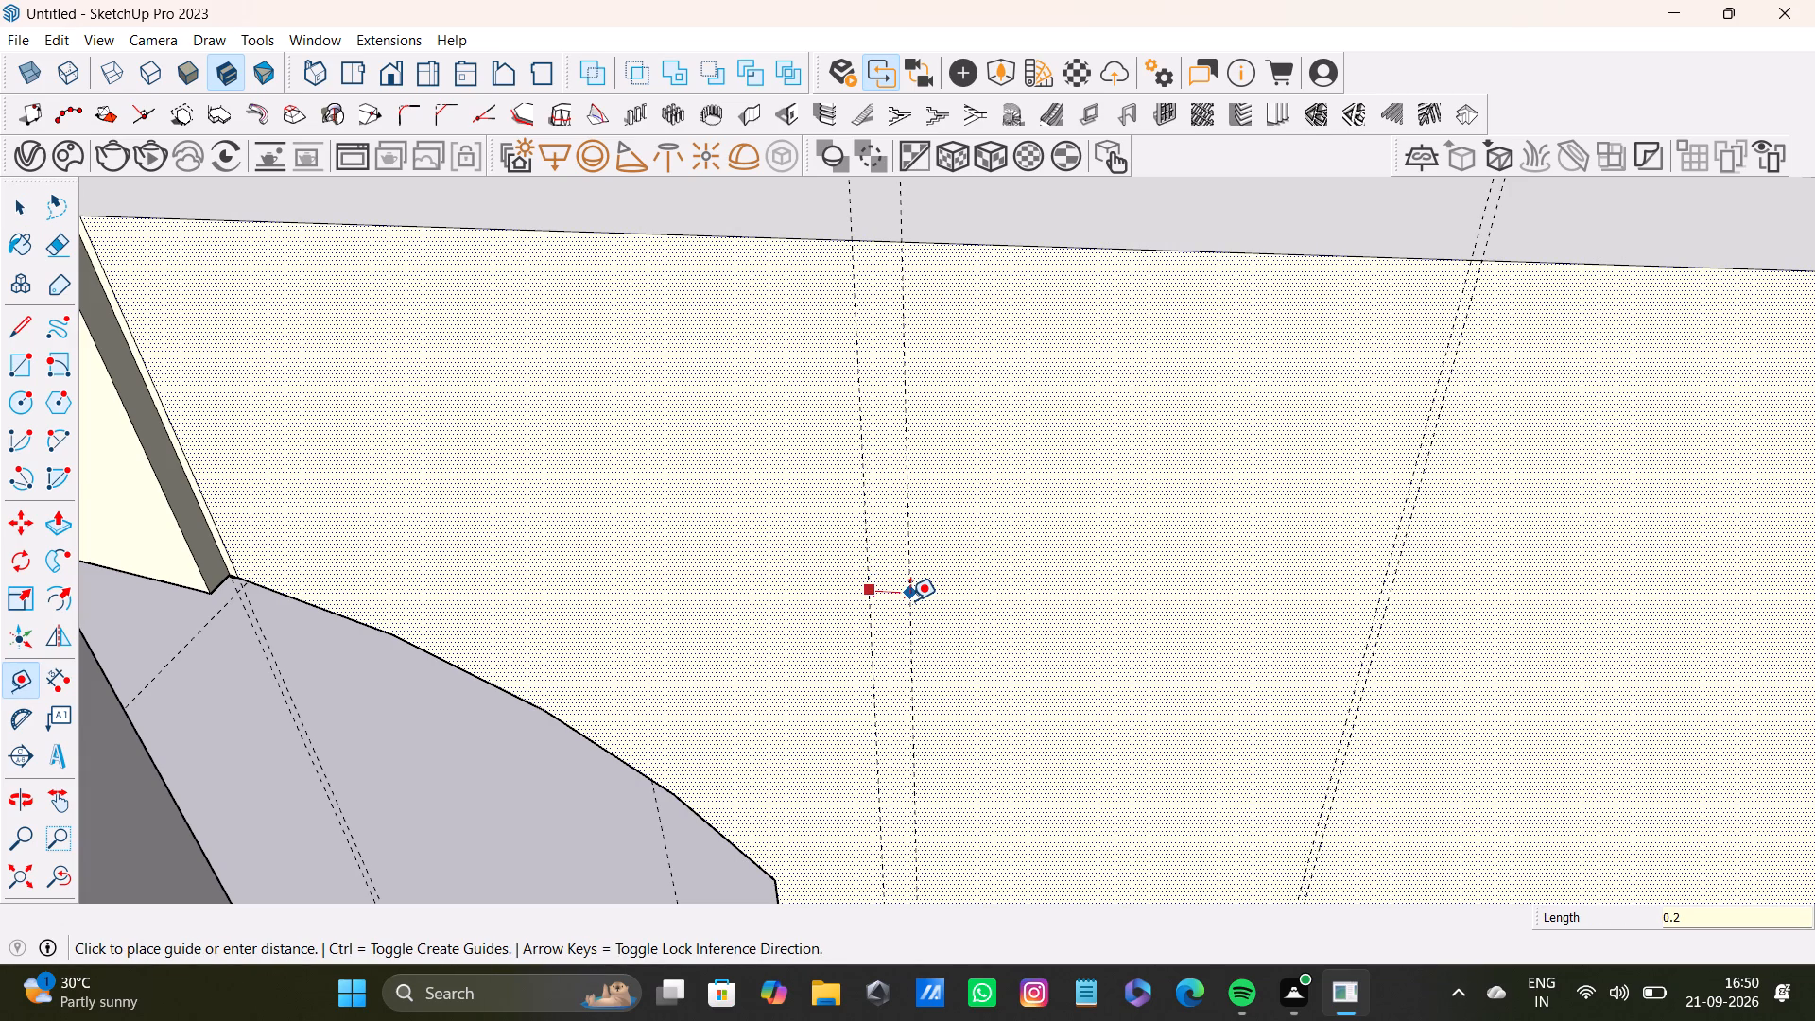
key("shift+quotedbl")
key("Return")
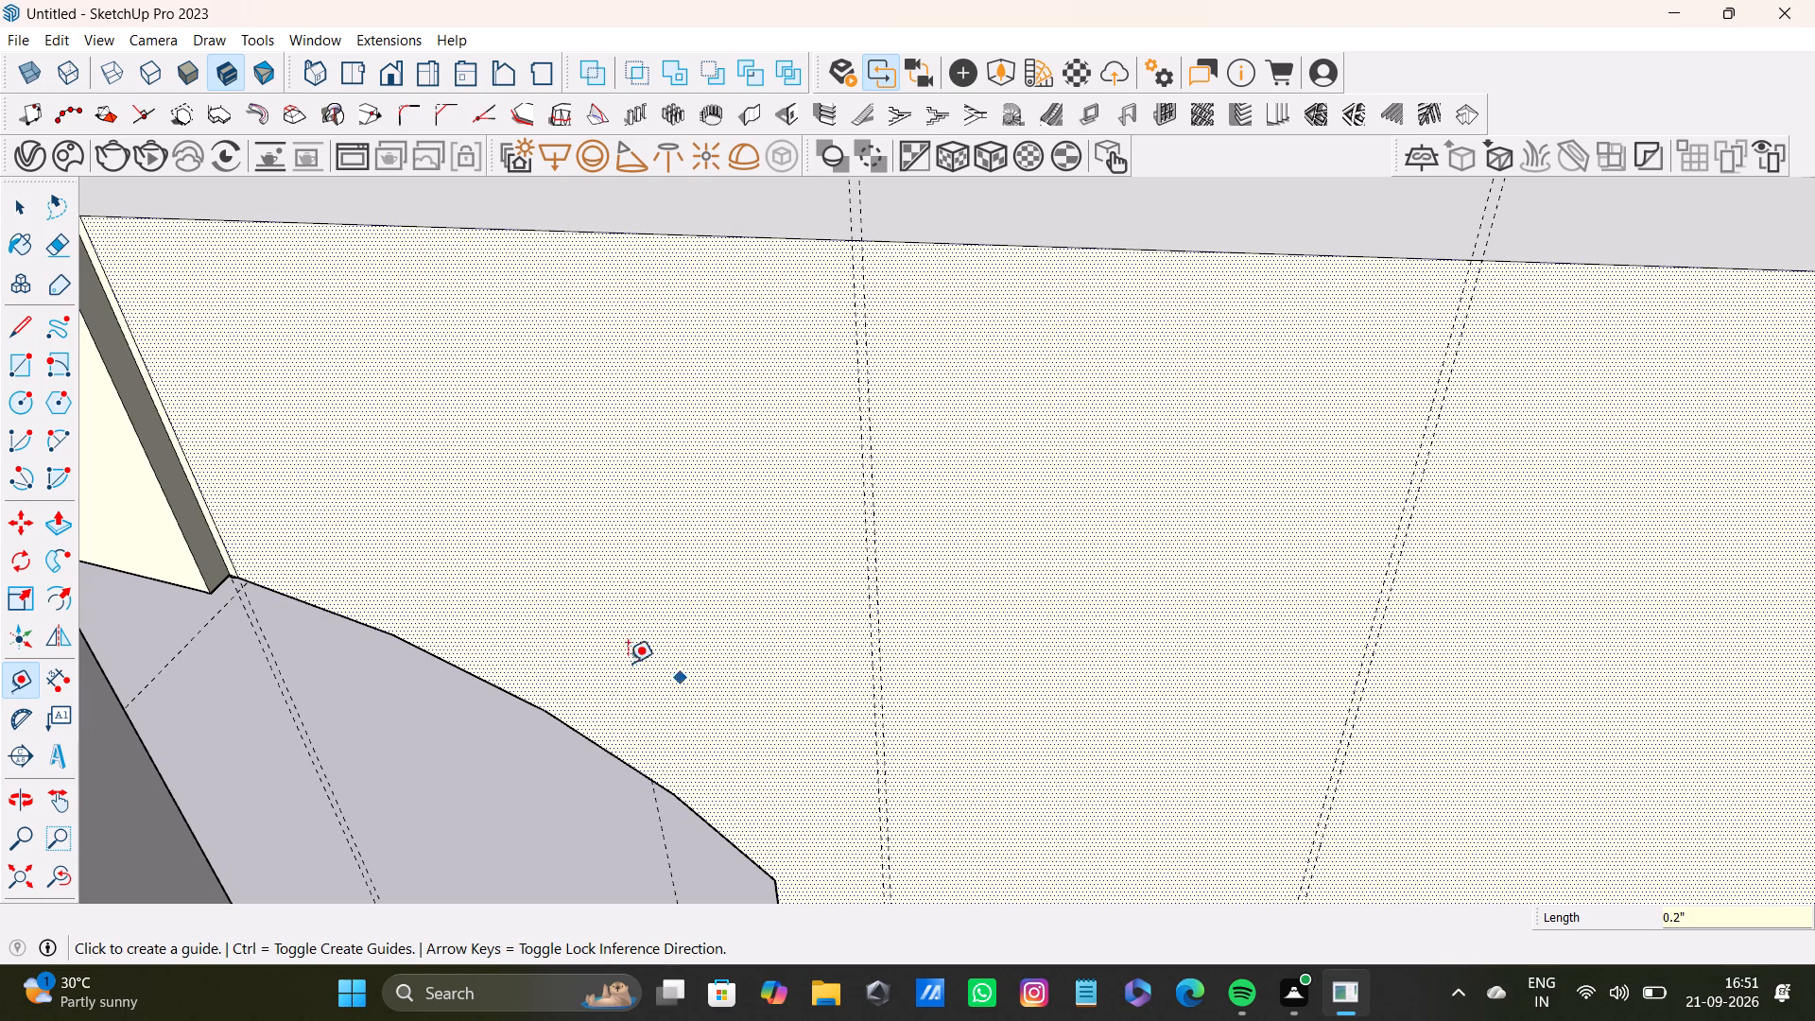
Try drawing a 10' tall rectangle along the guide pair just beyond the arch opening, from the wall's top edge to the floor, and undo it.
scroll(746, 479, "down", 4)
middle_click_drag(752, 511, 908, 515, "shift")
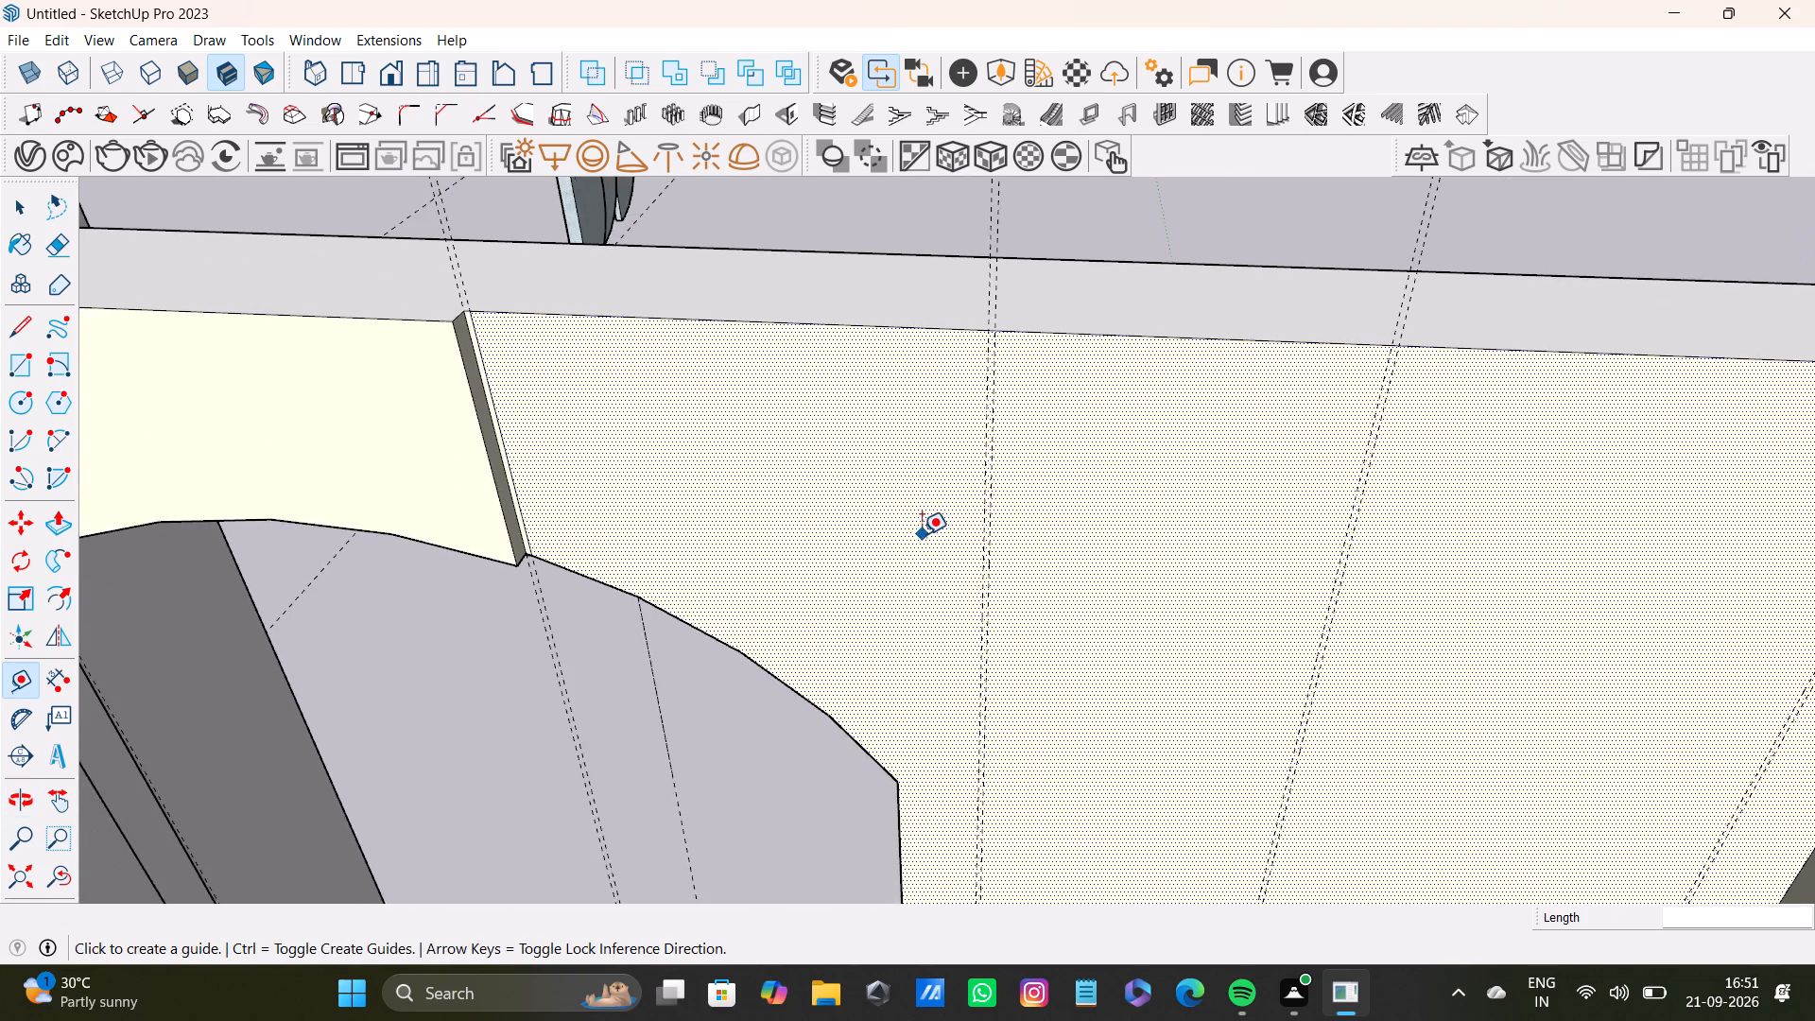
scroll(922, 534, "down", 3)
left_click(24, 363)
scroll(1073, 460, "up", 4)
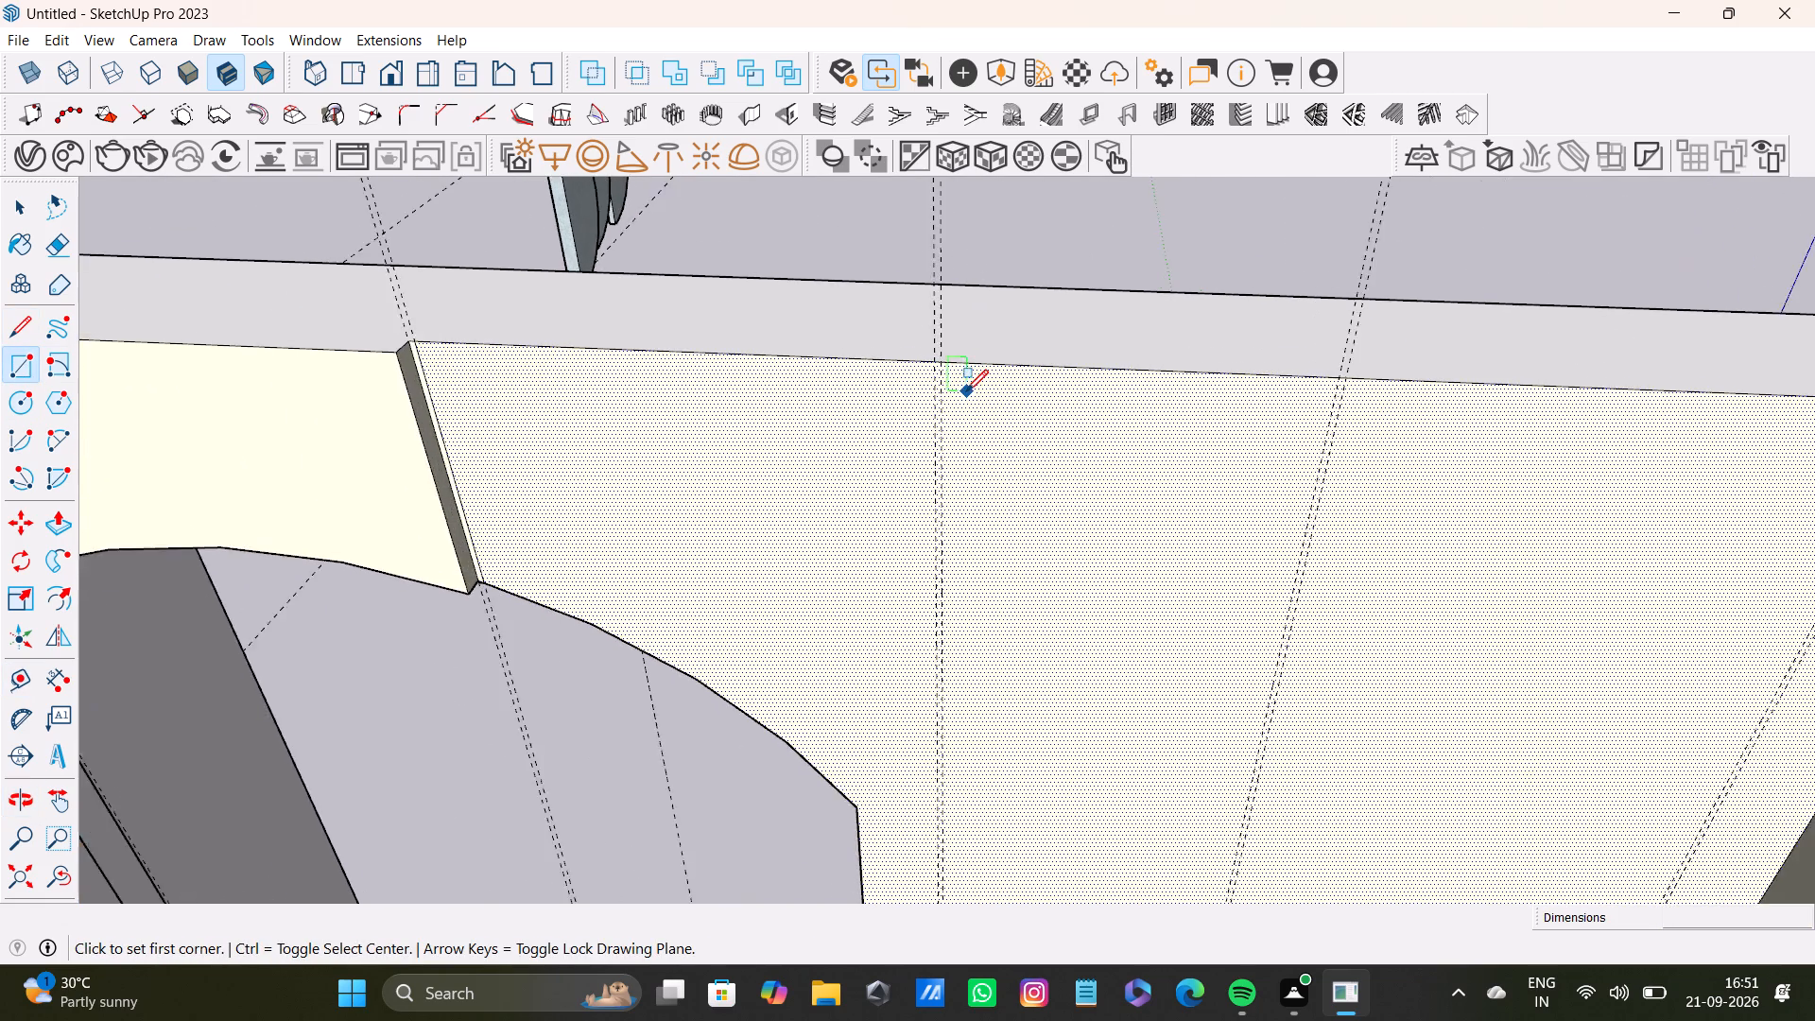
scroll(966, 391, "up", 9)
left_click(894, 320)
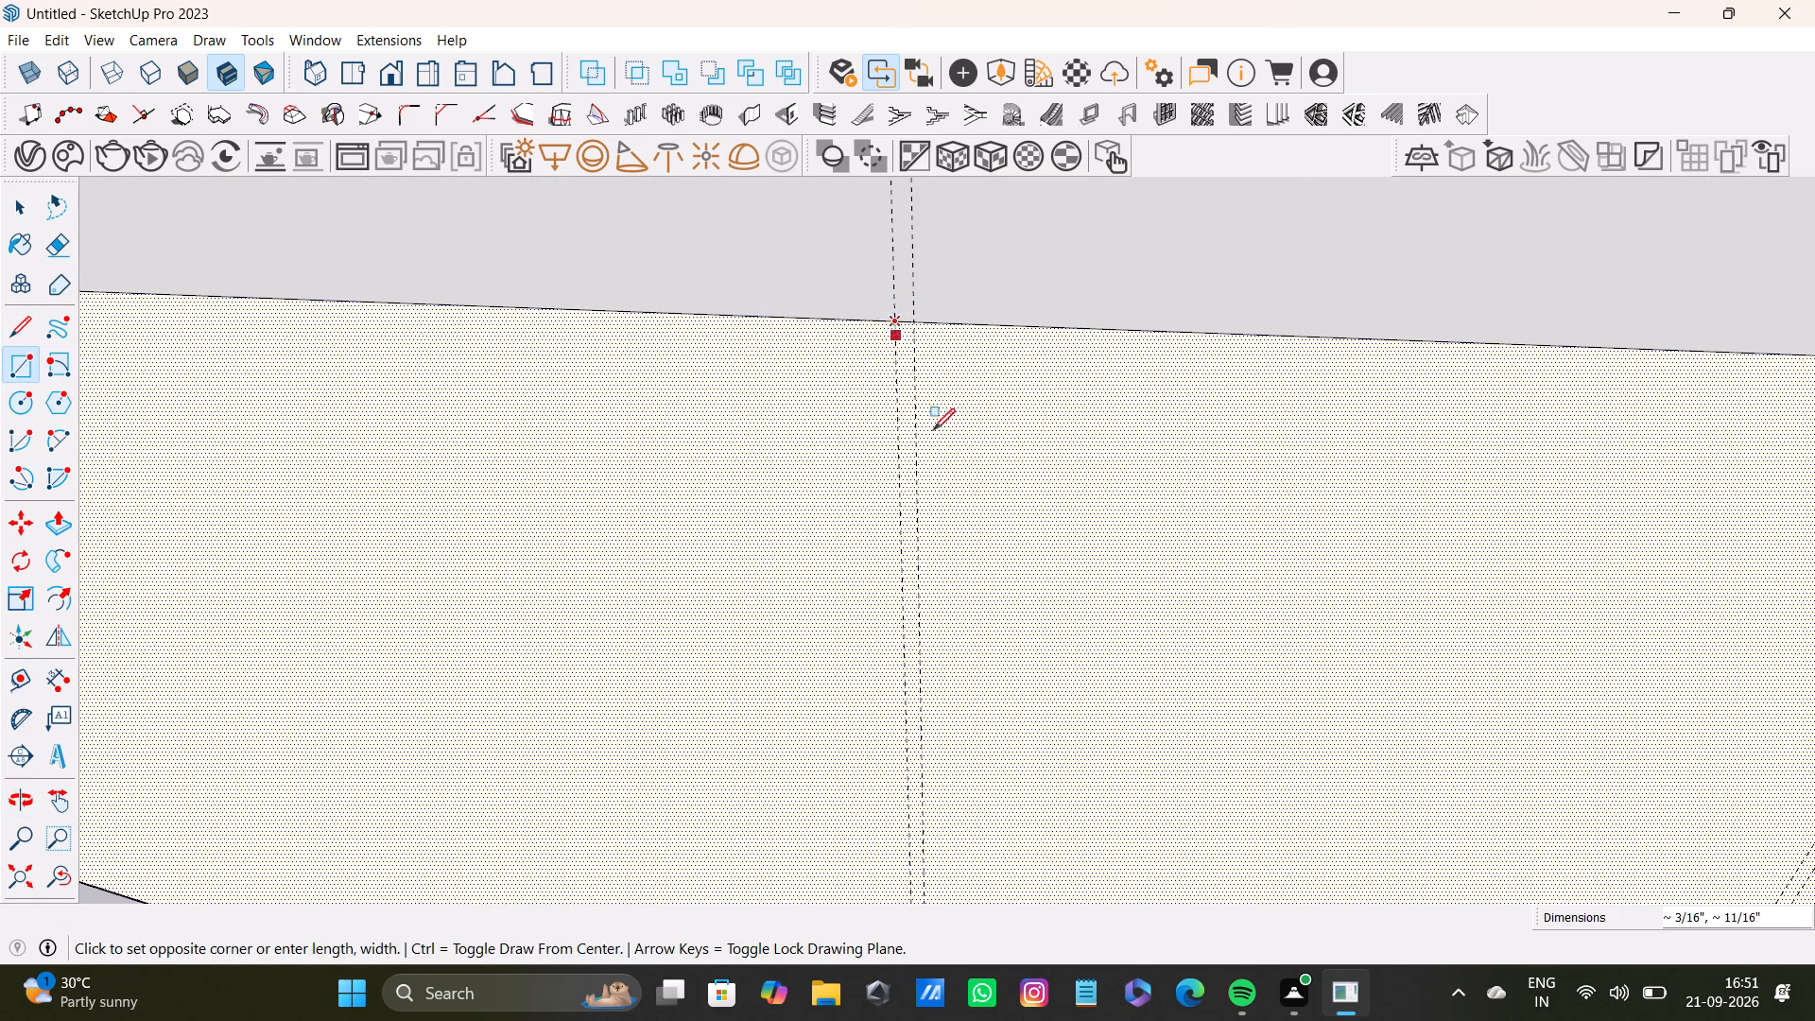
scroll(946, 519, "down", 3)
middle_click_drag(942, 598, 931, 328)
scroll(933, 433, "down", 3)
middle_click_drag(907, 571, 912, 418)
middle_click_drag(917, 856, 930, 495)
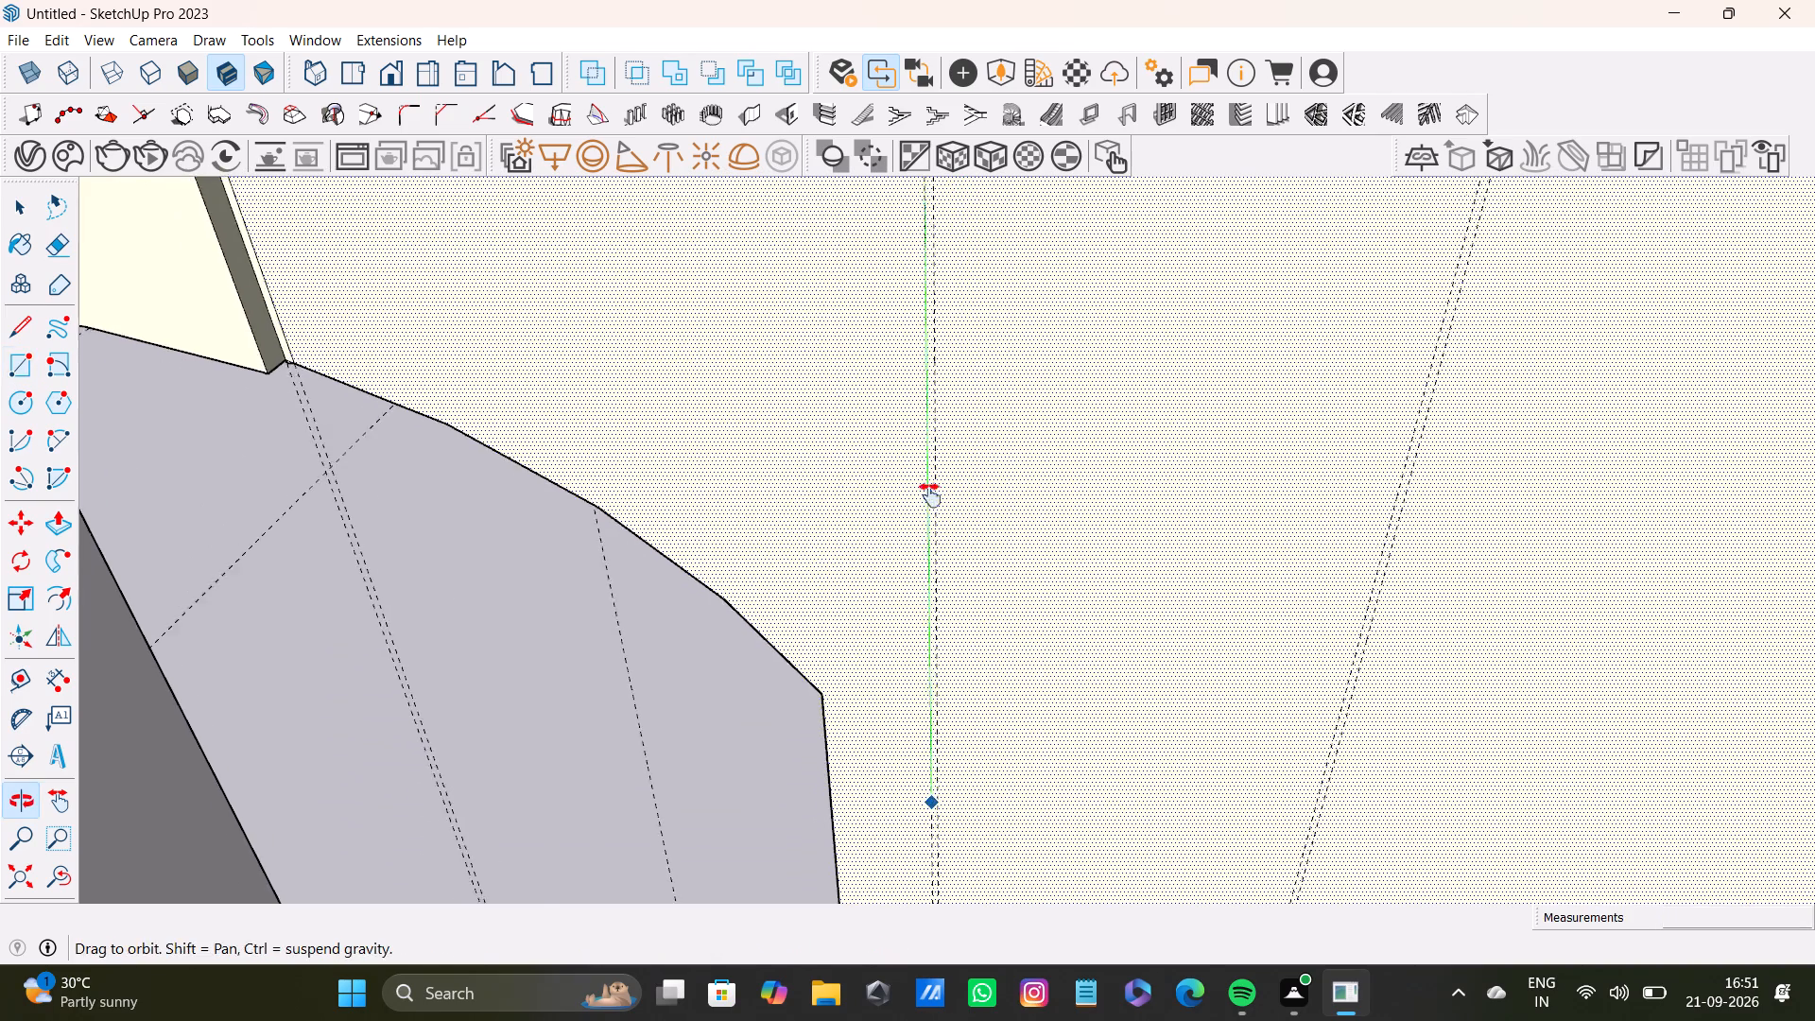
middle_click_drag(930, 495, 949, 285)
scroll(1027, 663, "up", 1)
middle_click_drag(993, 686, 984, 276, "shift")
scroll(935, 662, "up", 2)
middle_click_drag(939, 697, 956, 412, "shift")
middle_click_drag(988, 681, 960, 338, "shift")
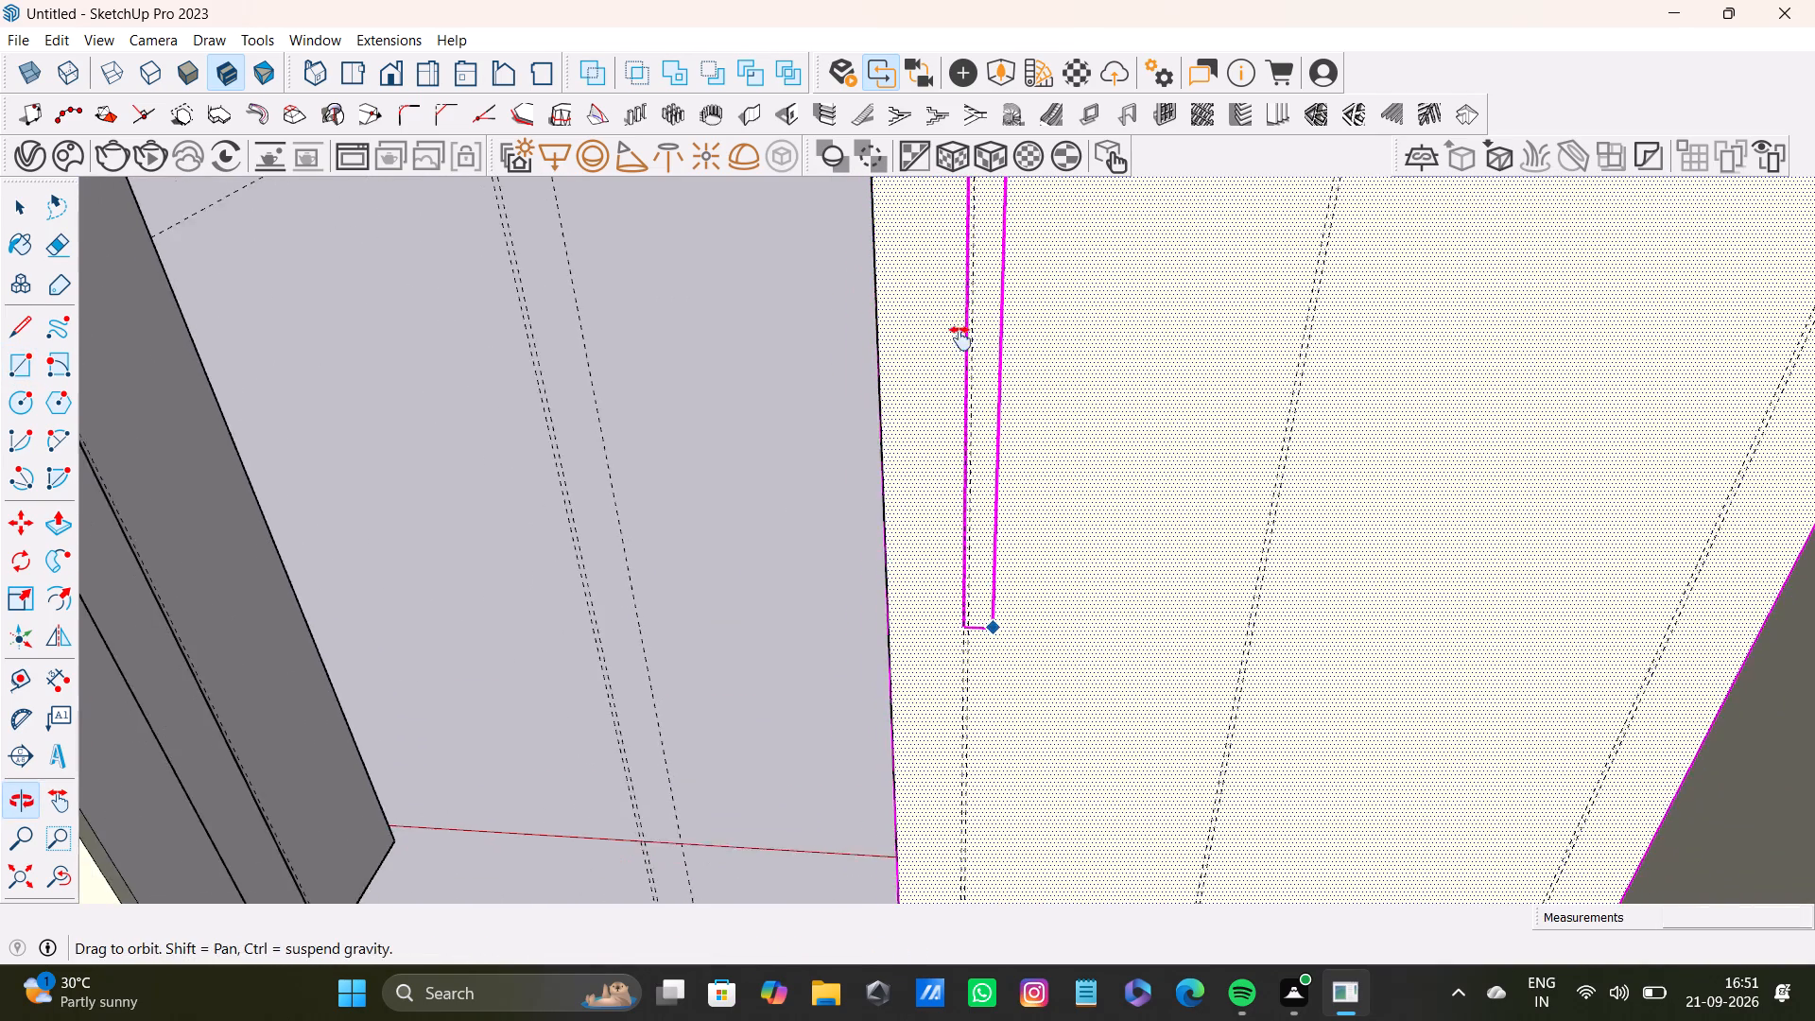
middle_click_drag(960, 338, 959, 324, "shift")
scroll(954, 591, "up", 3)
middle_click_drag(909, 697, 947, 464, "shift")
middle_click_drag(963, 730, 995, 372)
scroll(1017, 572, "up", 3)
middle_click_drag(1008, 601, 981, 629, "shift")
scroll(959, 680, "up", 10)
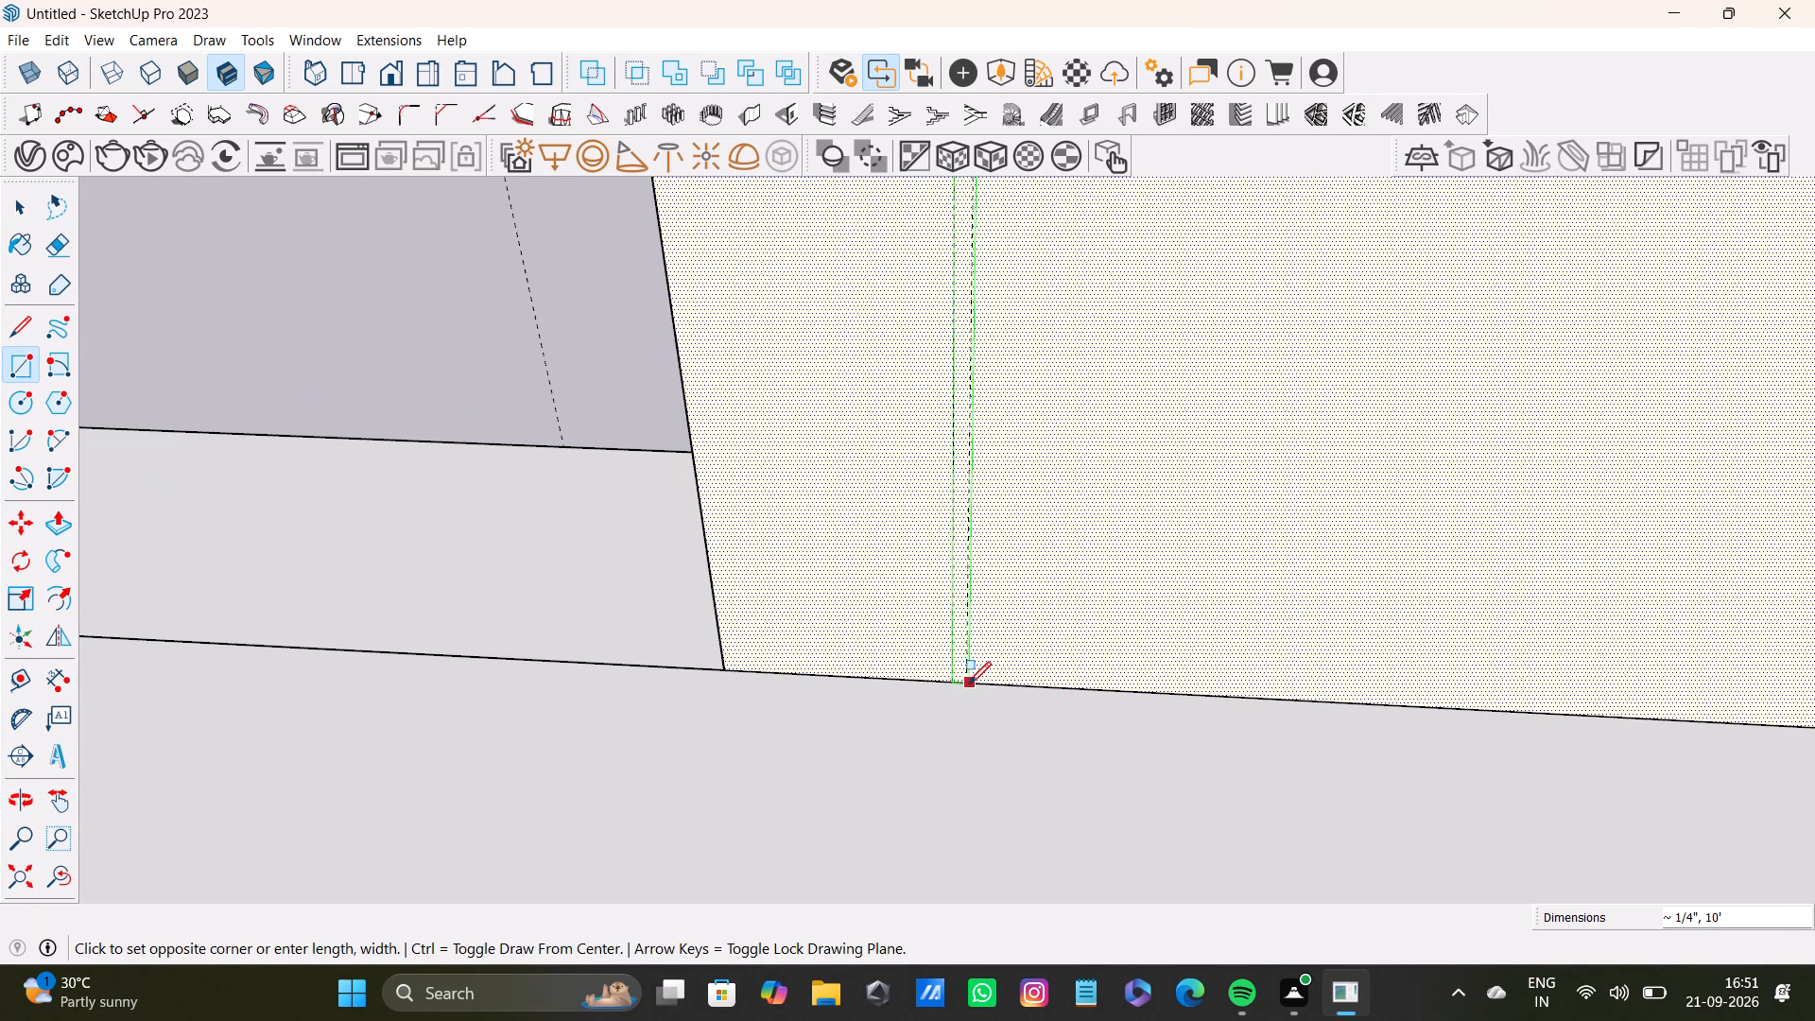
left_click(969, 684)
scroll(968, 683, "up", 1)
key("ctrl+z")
Draw a gap strip rectangle about 3/16" wide and 10' tall between the guides just beyond the arch opening, from the wall's top edge to the floor.
scroll(957, 666, "down", 4)
middle_click_drag(937, 505, 994, 856, "shift")
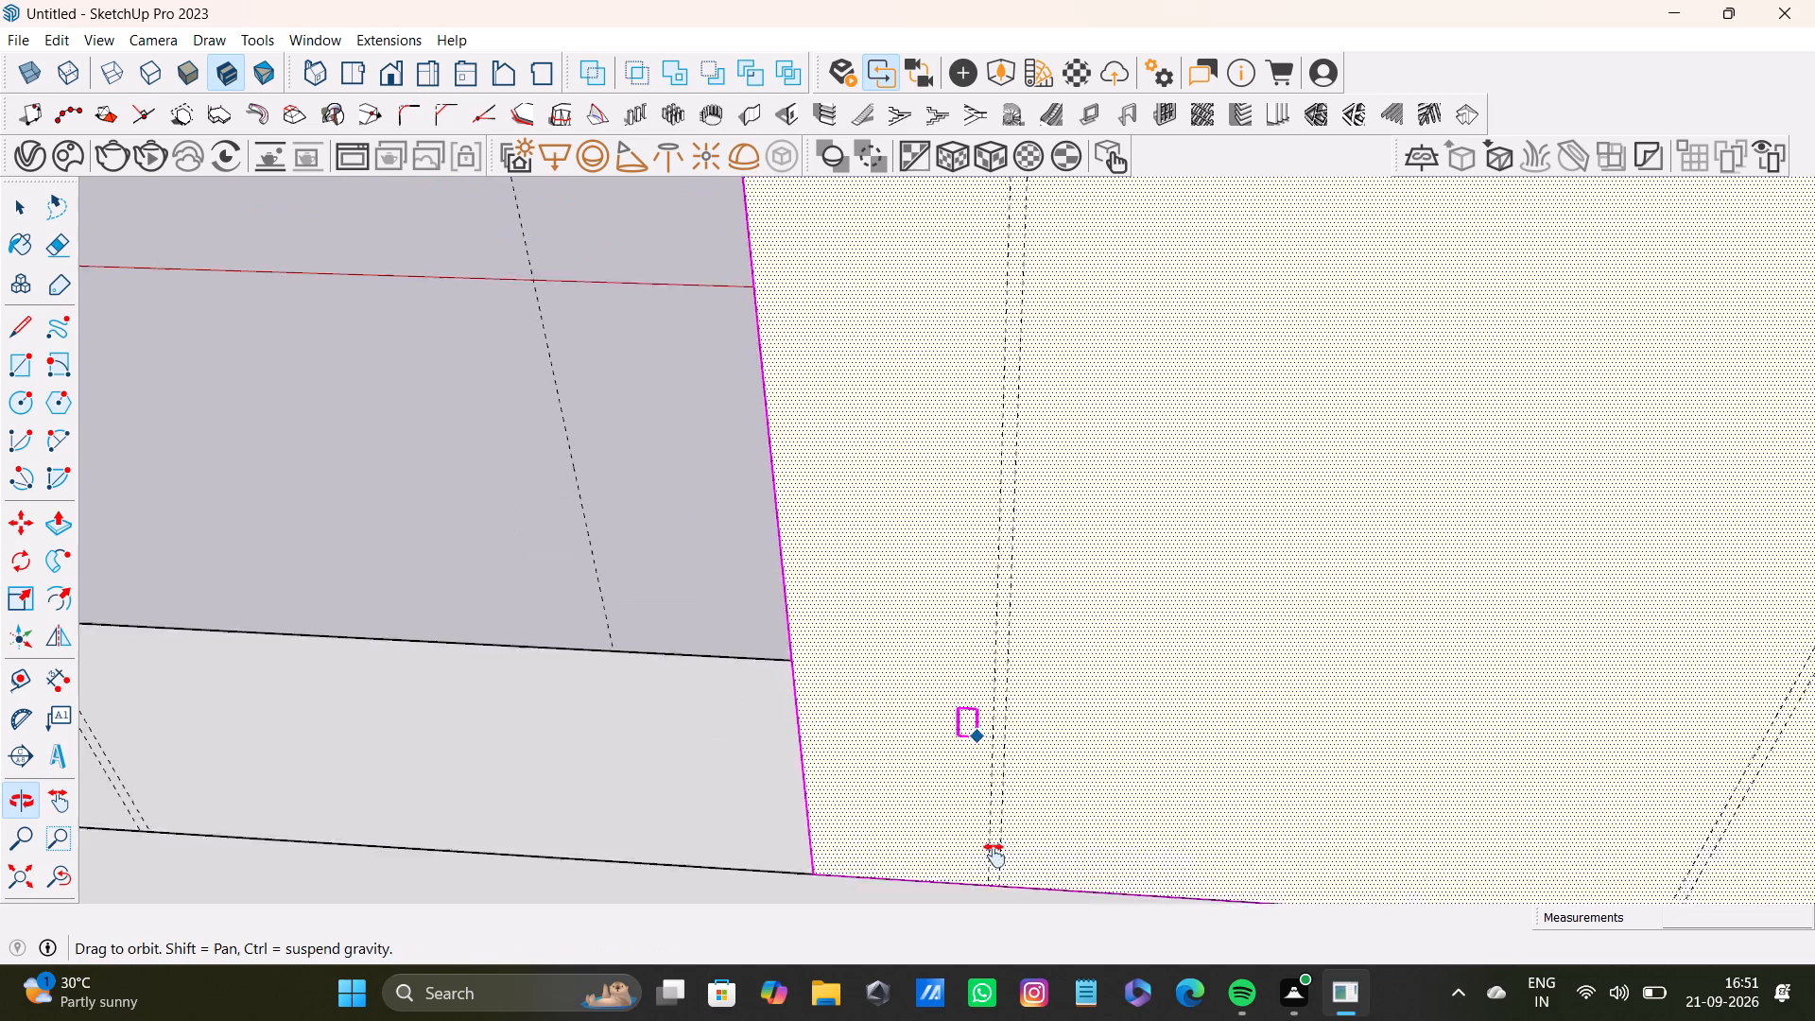
middle_click_drag(994, 856, 998, 846, "shift")
scroll(1011, 664, "down", 16)
middle_click_drag(1037, 458, 1098, 759, "shift")
scroll(1126, 659, "down", 6)
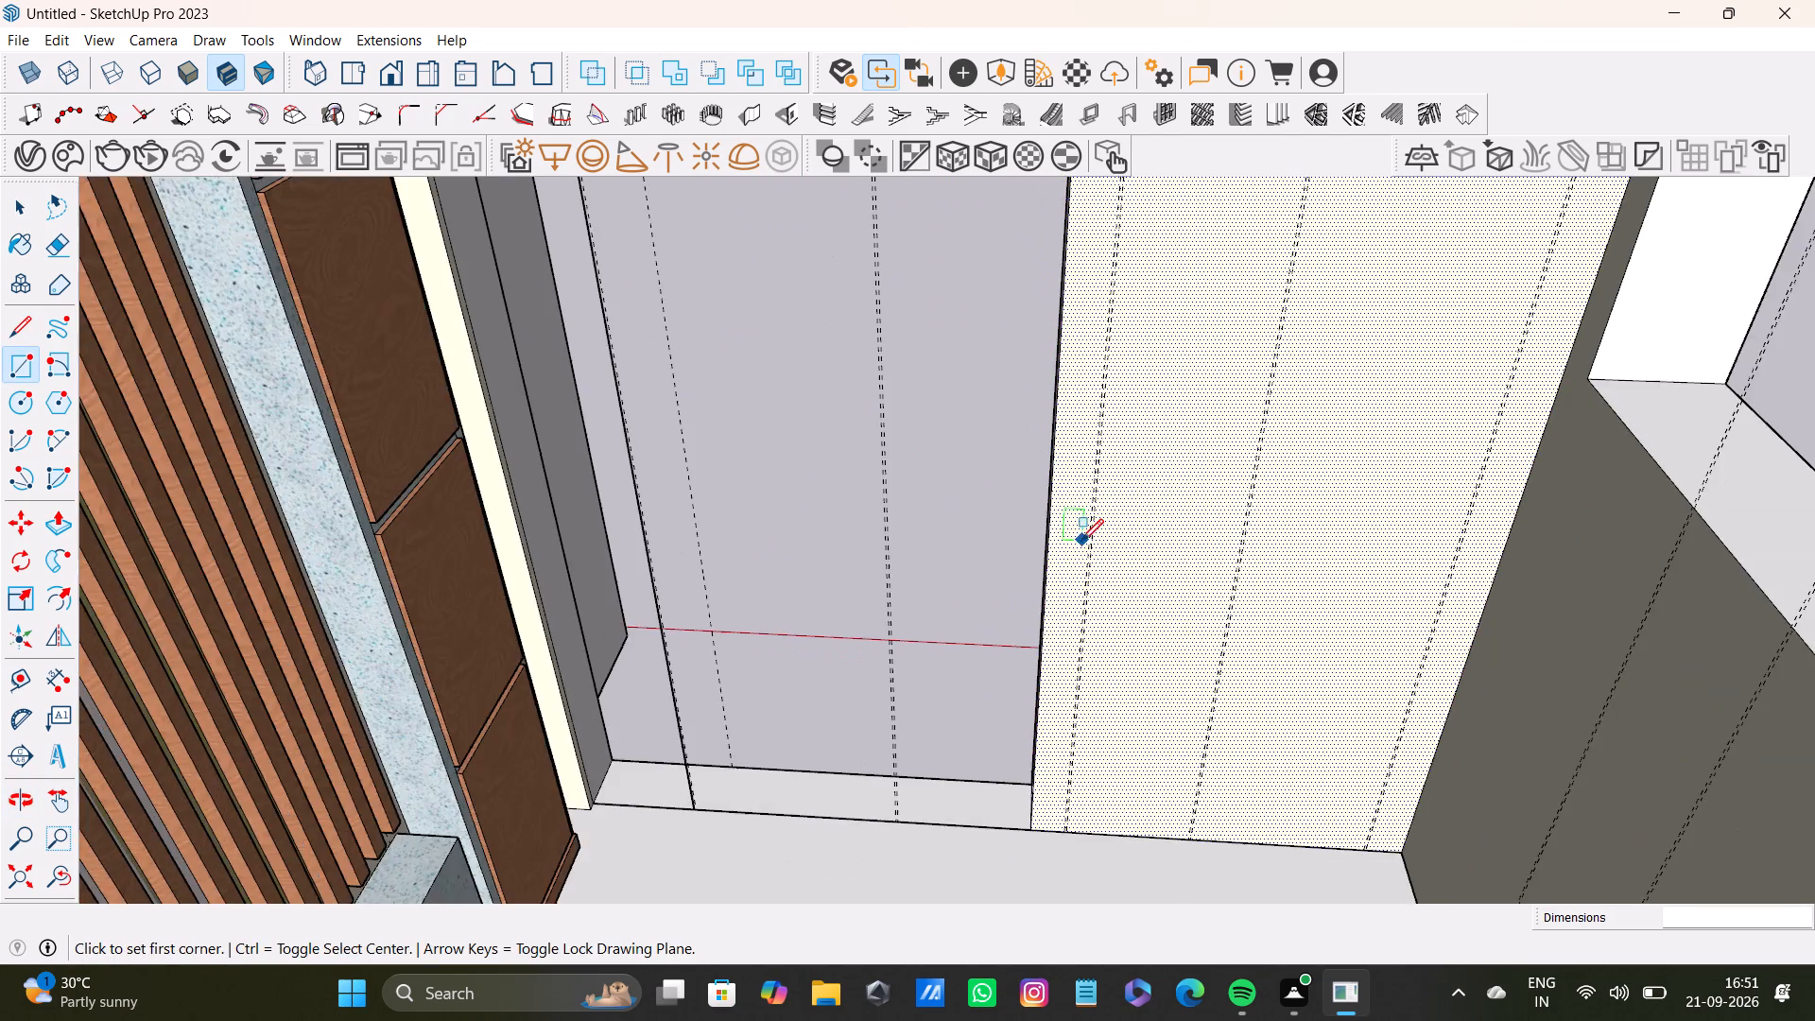
middle_click_drag(1089, 434, 1114, 837, "shift")
scroll(1112, 635, "down", 4)
middle_click_drag(1117, 493, 1093, 807, "shift")
scroll(1093, 810, "down", 1, "shift")
scroll(1137, 528, "up", 8, "shift")
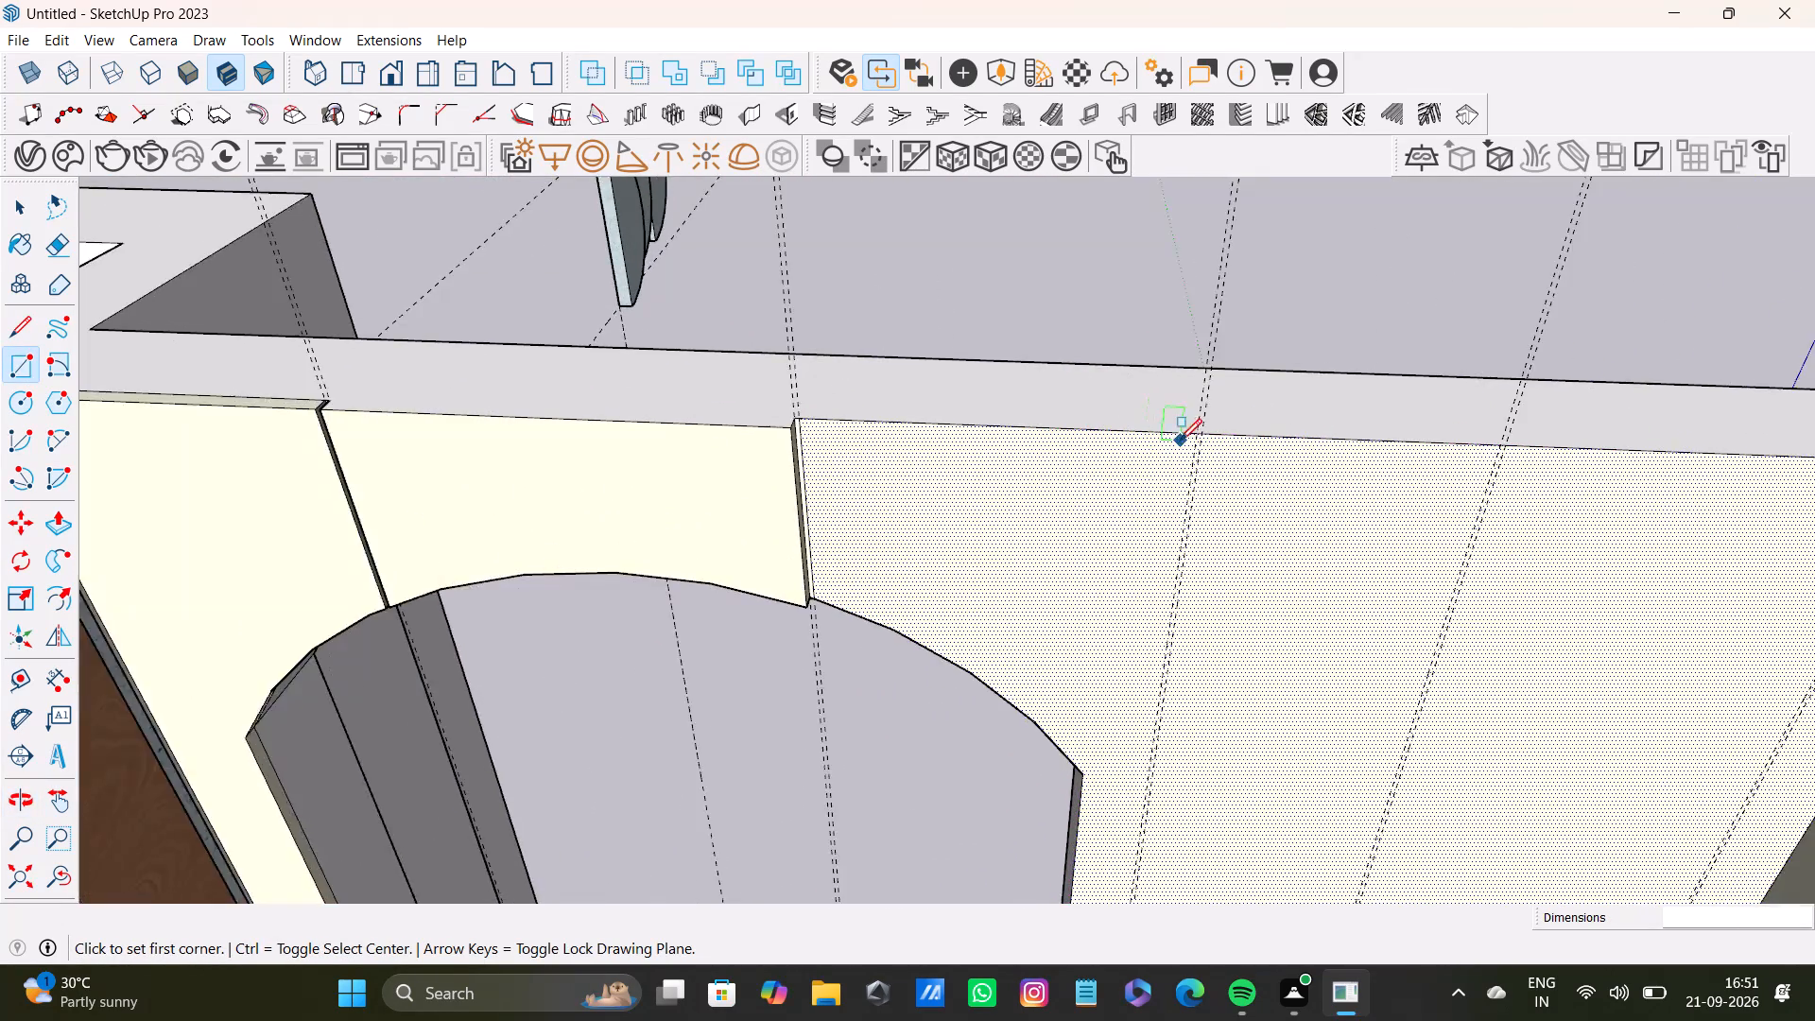
scroll(1180, 441, "up", 20, "shift")
scroll(1180, 441, "up", 4, "shift")
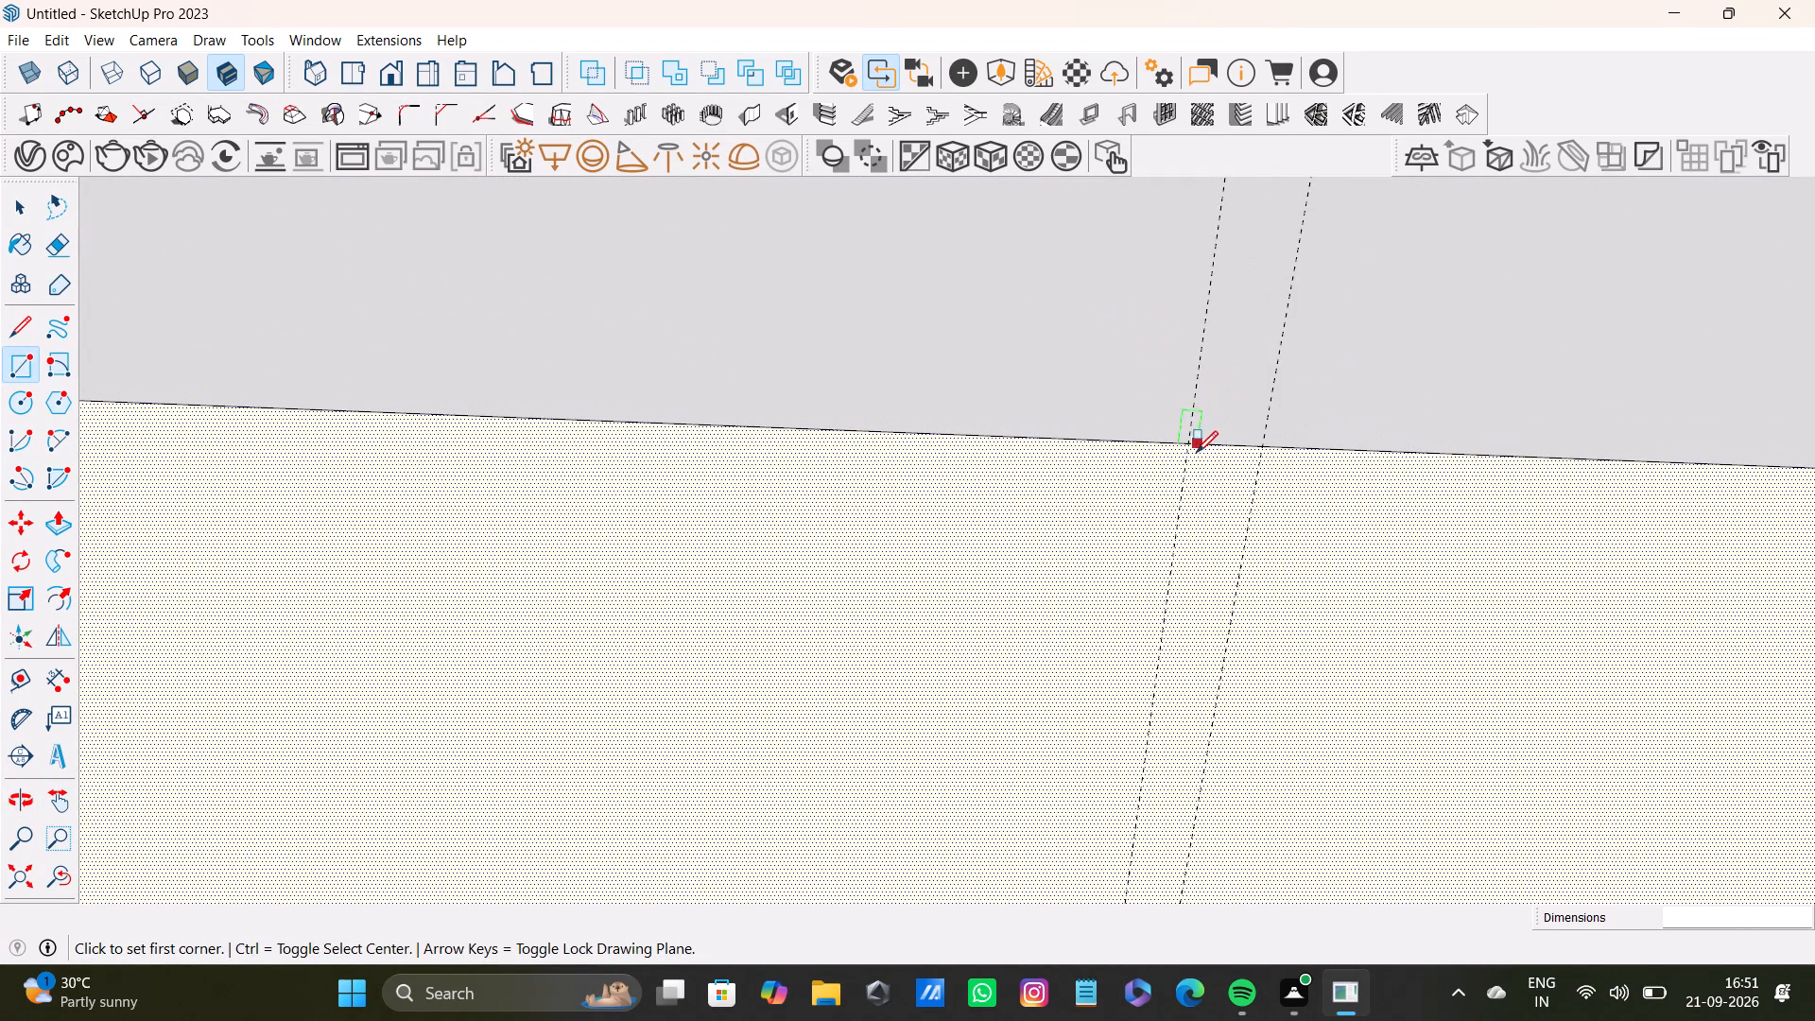
left_click(1184, 444)
scroll(1253, 613, "down", 3)
middle_click_drag(1210, 692, 1234, 328)
scroll(1237, 471, "down", 3)
middle_click_drag(1192, 624, 1200, 378, "shift")
scroll(1201, 627, "down", 3)
middle_click_drag(1129, 817, 1156, 442, "shift")
middle_click_drag(1171, 832, 1168, 401)
middle_click_drag(1106, 746, 1100, 257)
middle_click_drag(1028, 679, 1084, 299)
middle_click_drag(1033, 802, 990, 210)
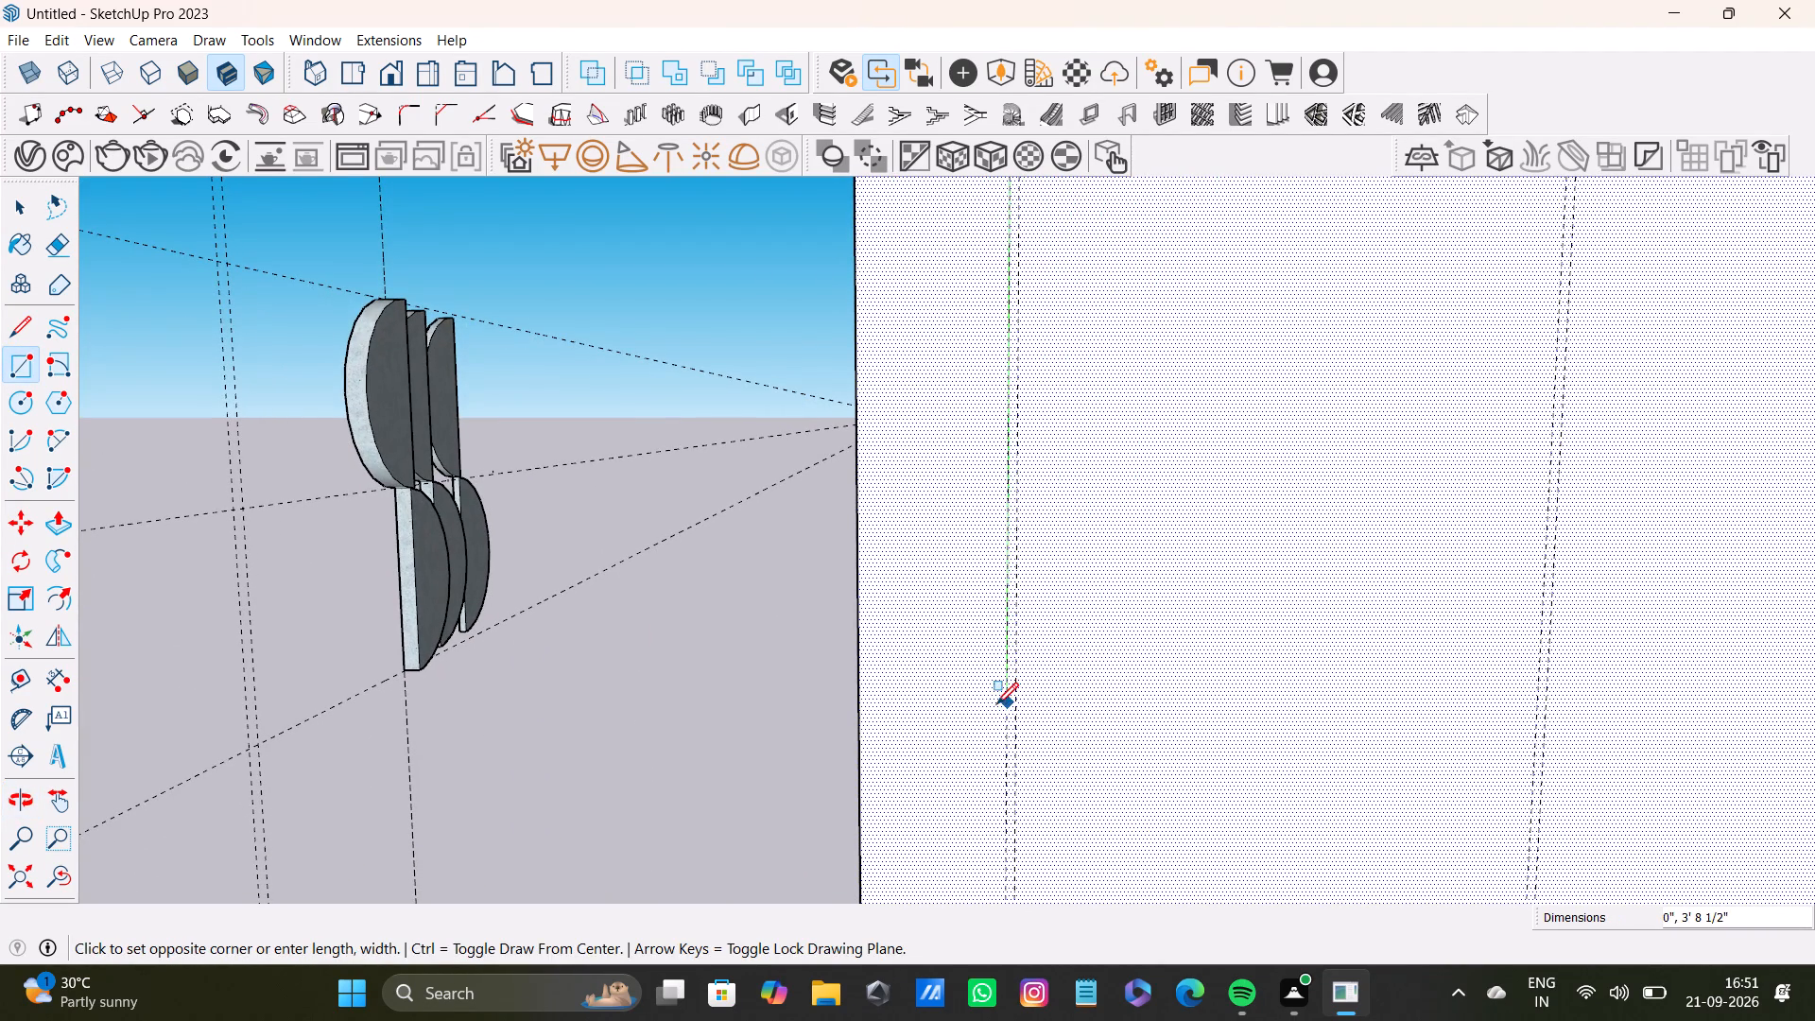
middle_click_drag(1020, 790, 1010, 477, "shift")
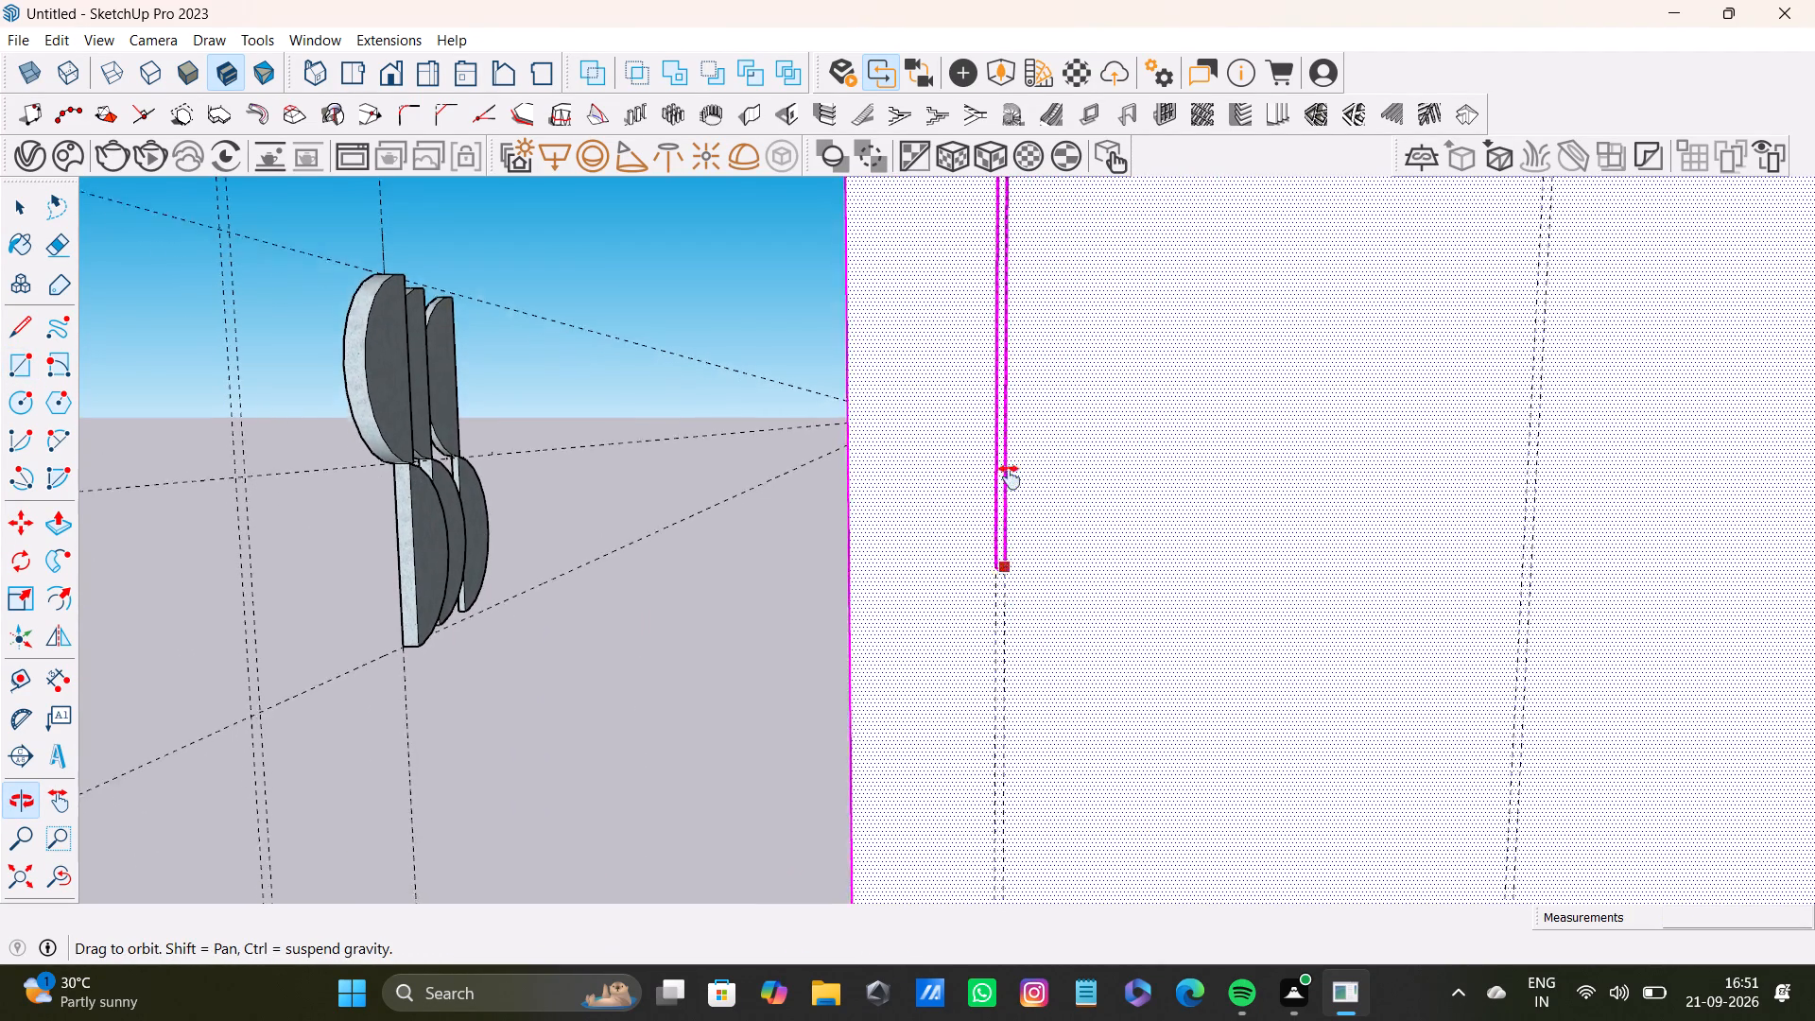
middle_click_drag(1010, 477, 1002, 411, "shift")
middle_click_drag(978, 862, 962, 542, "shift")
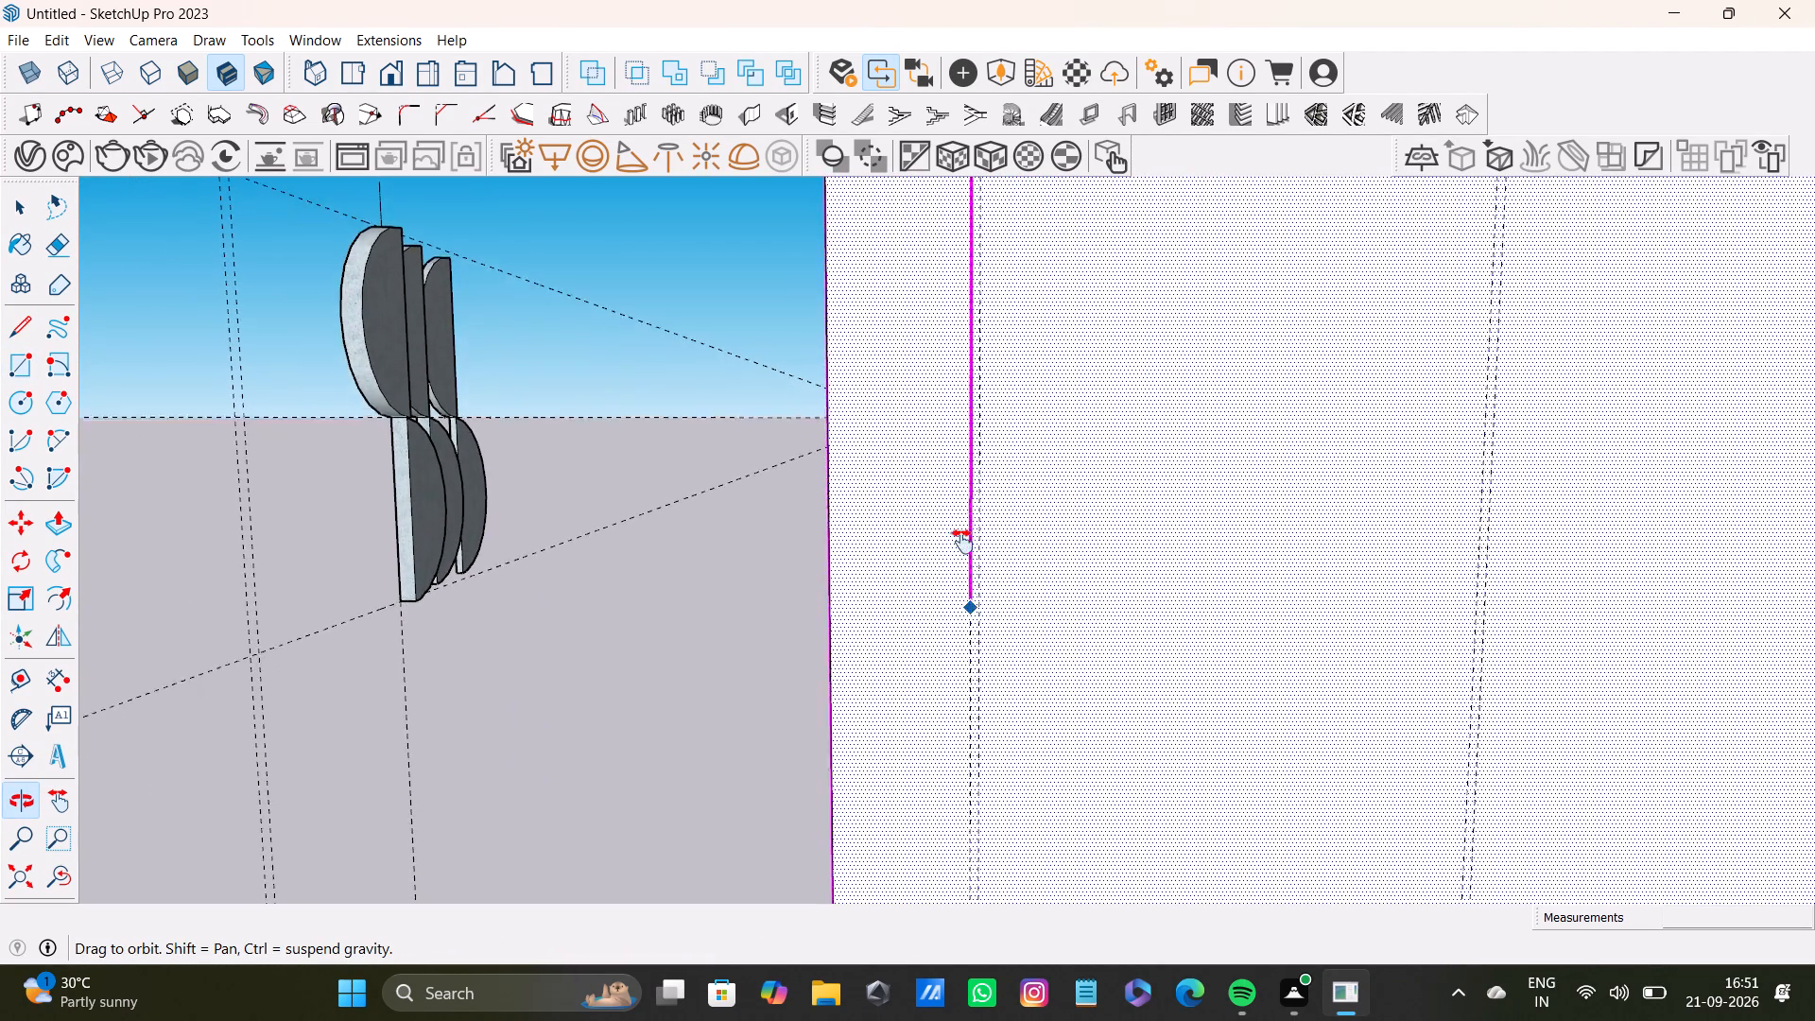
middle_click_drag(962, 542, 967, 460, "shift")
middle_click_drag(987, 793, 984, 413)
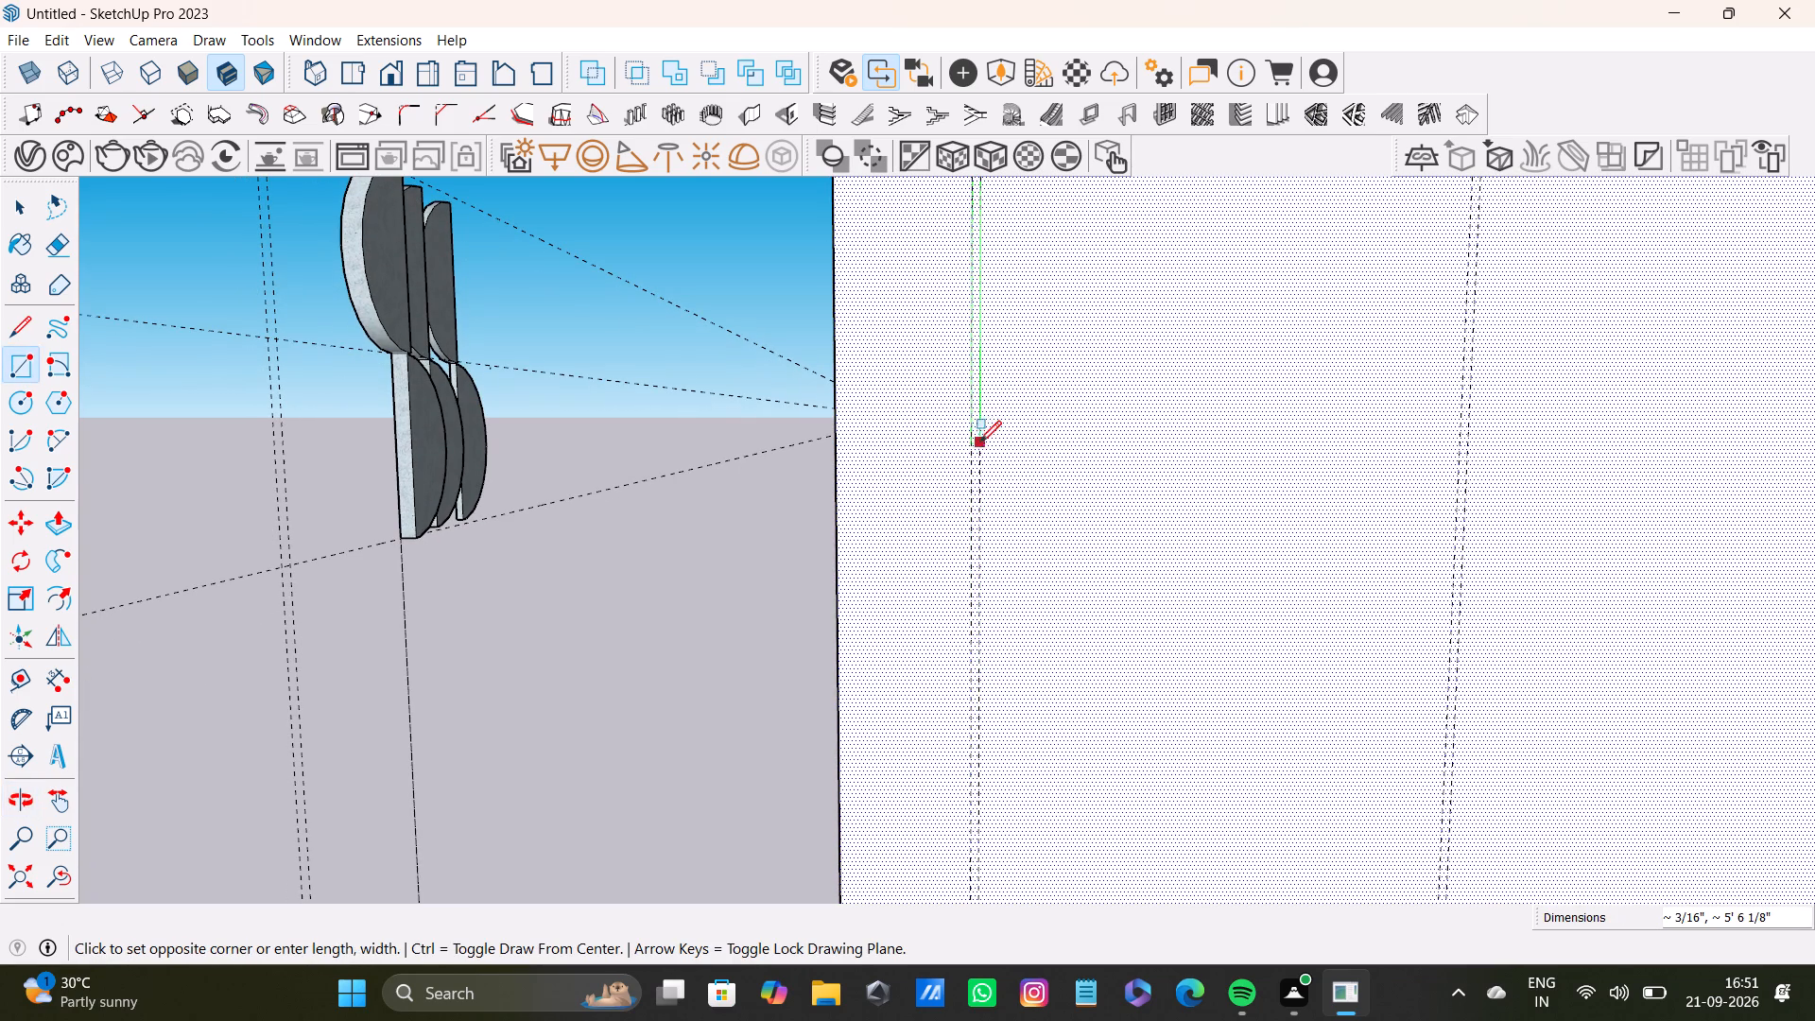
middle_click_drag(1021, 664, 970, 326, "shift")
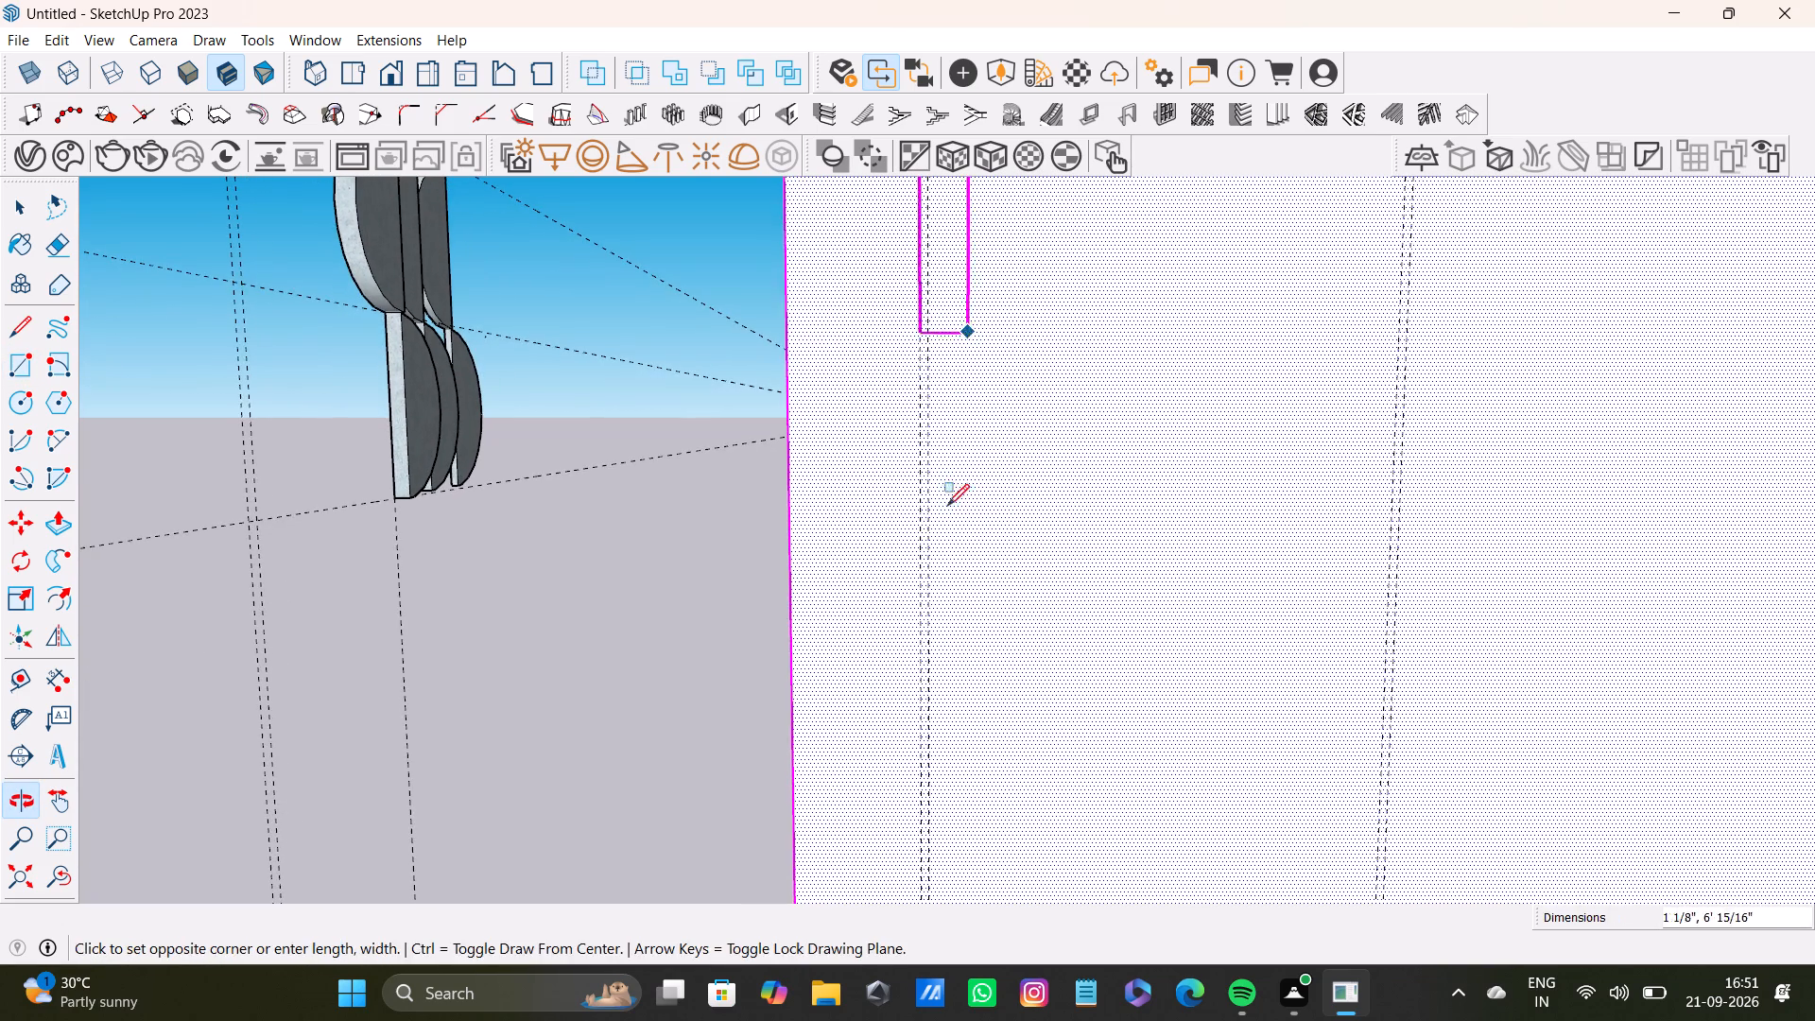
middle_click_drag(910, 795, 939, 515, "shift")
scroll(925, 749, "up", 3)
middle_click_drag(925, 828, 940, 447)
scroll(991, 640, "up", 2)
middle_click_drag(974, 753, 997, 388, "shift")
middle_click_drag(1028, 660, 979, 337)
scroll(960, 674, "up", 1)
middle_click_drag(950, 701, 963, 401)
middle_click_drag(982, 698, 977, 427)
scroll(977, 429, "up", 1, "shift")
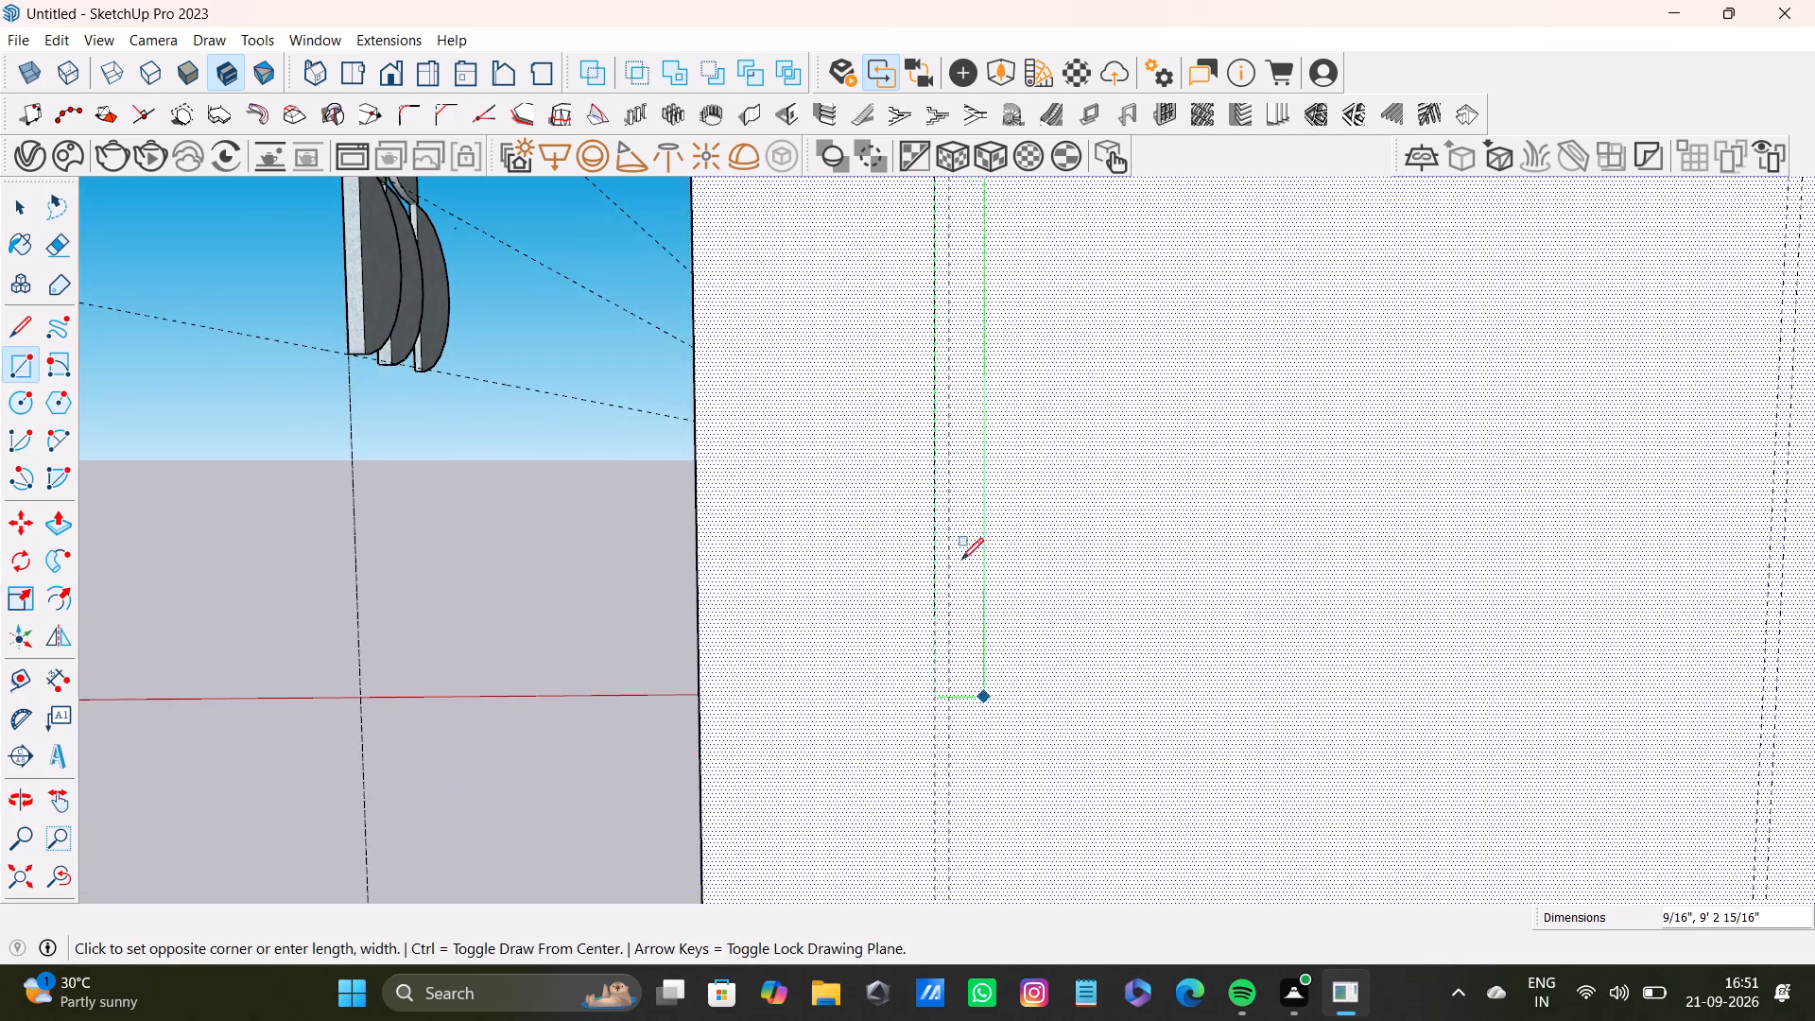
scroll(961, 560, "up", 2, "shift")
middle_click_drag(918, 720, 983, 322)
middle_click_drag(1056, 746, 1011, 689)
scroll(977, 740, "up", 3)
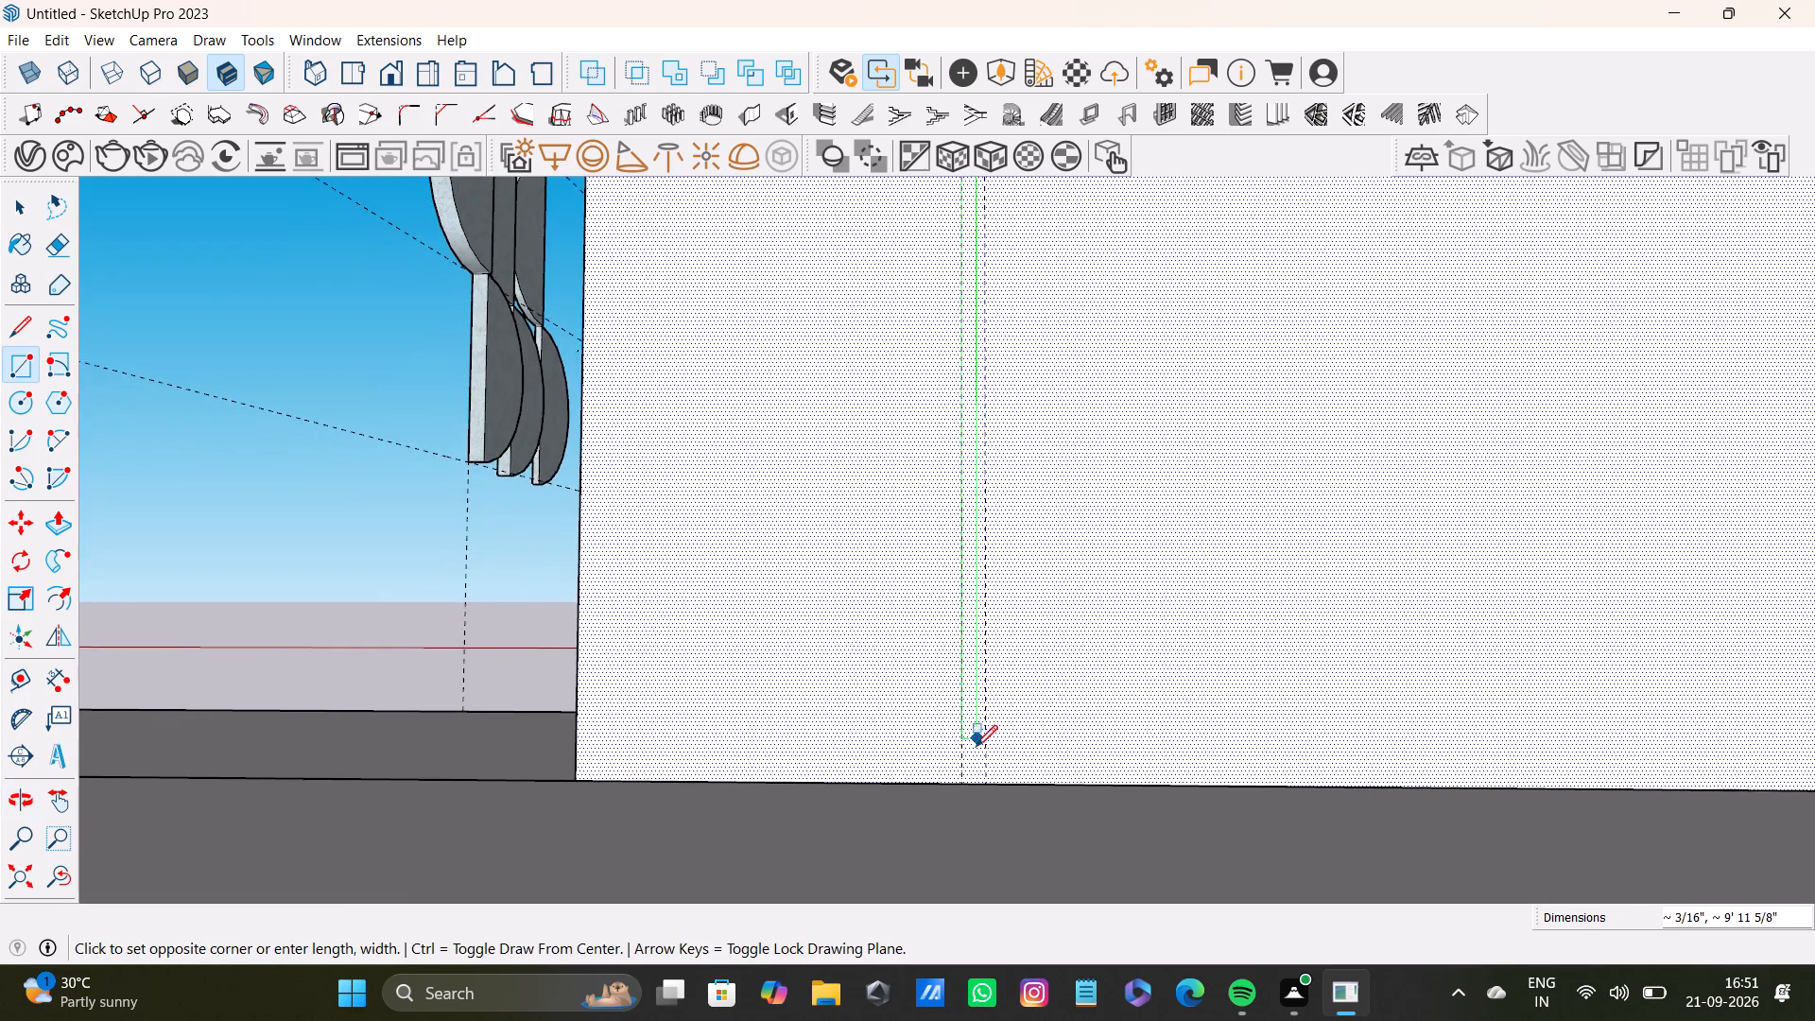
scroll(976, 747, "up", 2)
left_click(990, 789)
scroll(991, 711, "down", 7)
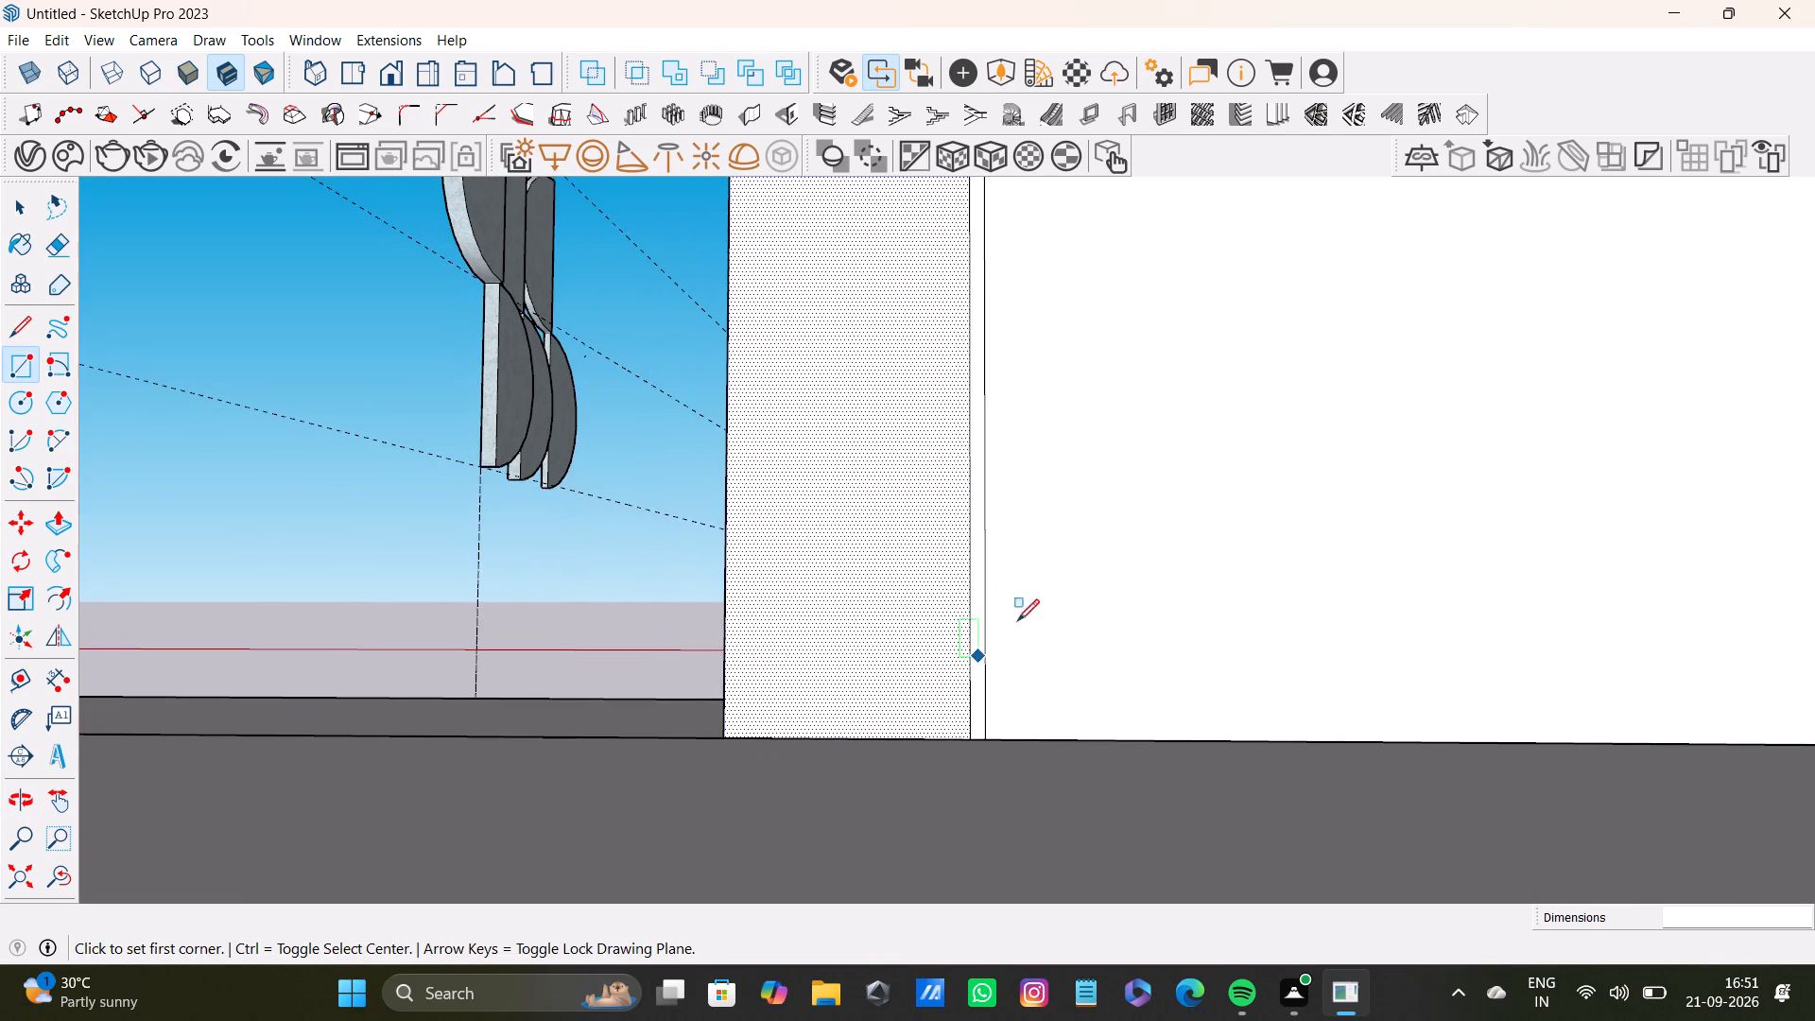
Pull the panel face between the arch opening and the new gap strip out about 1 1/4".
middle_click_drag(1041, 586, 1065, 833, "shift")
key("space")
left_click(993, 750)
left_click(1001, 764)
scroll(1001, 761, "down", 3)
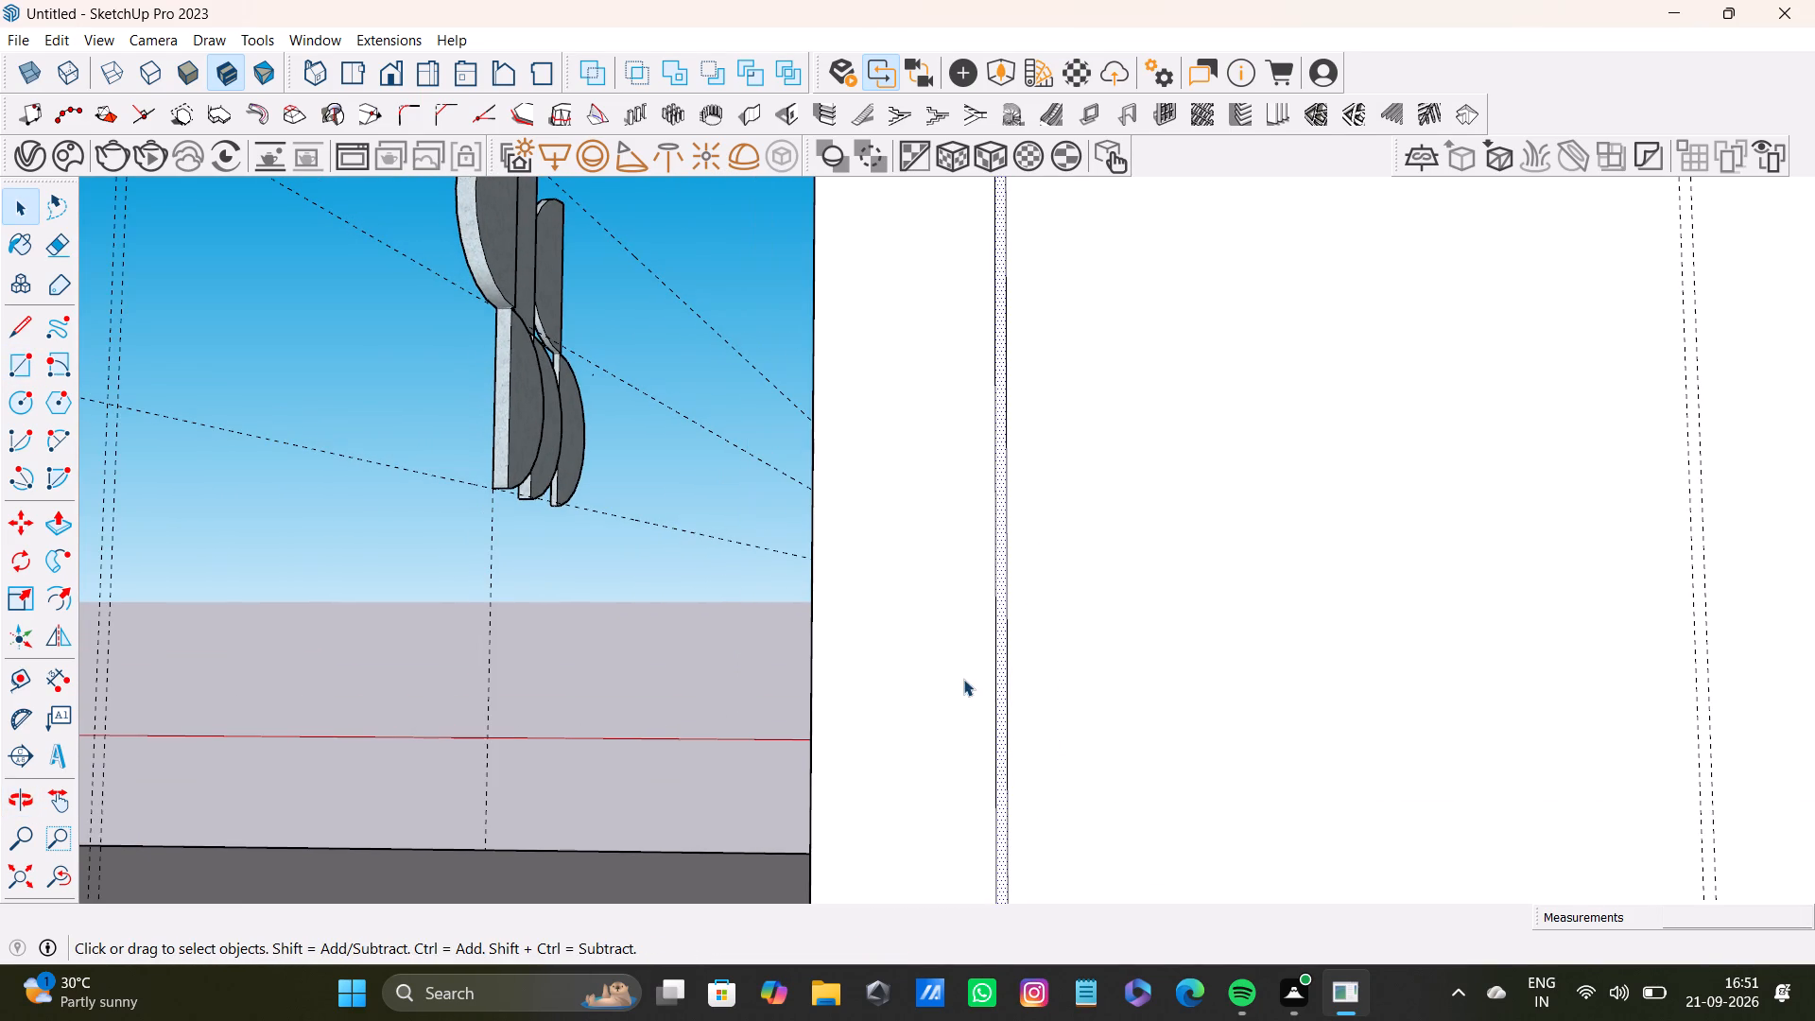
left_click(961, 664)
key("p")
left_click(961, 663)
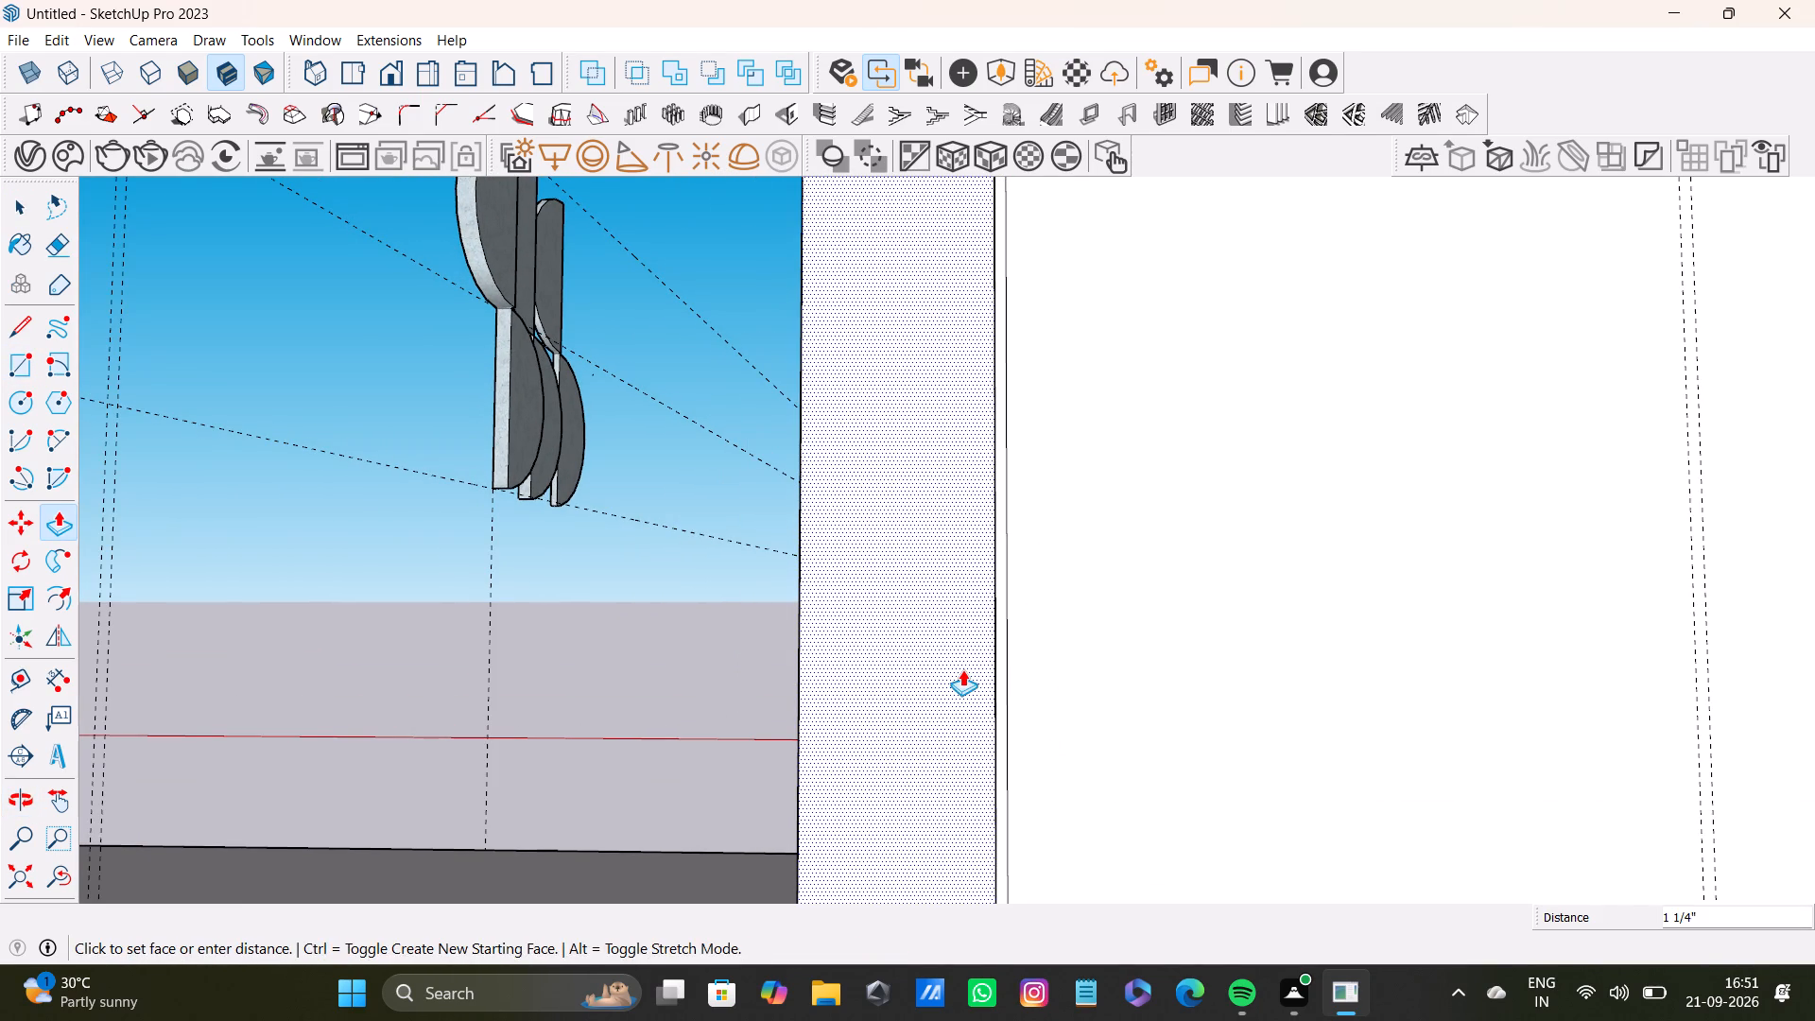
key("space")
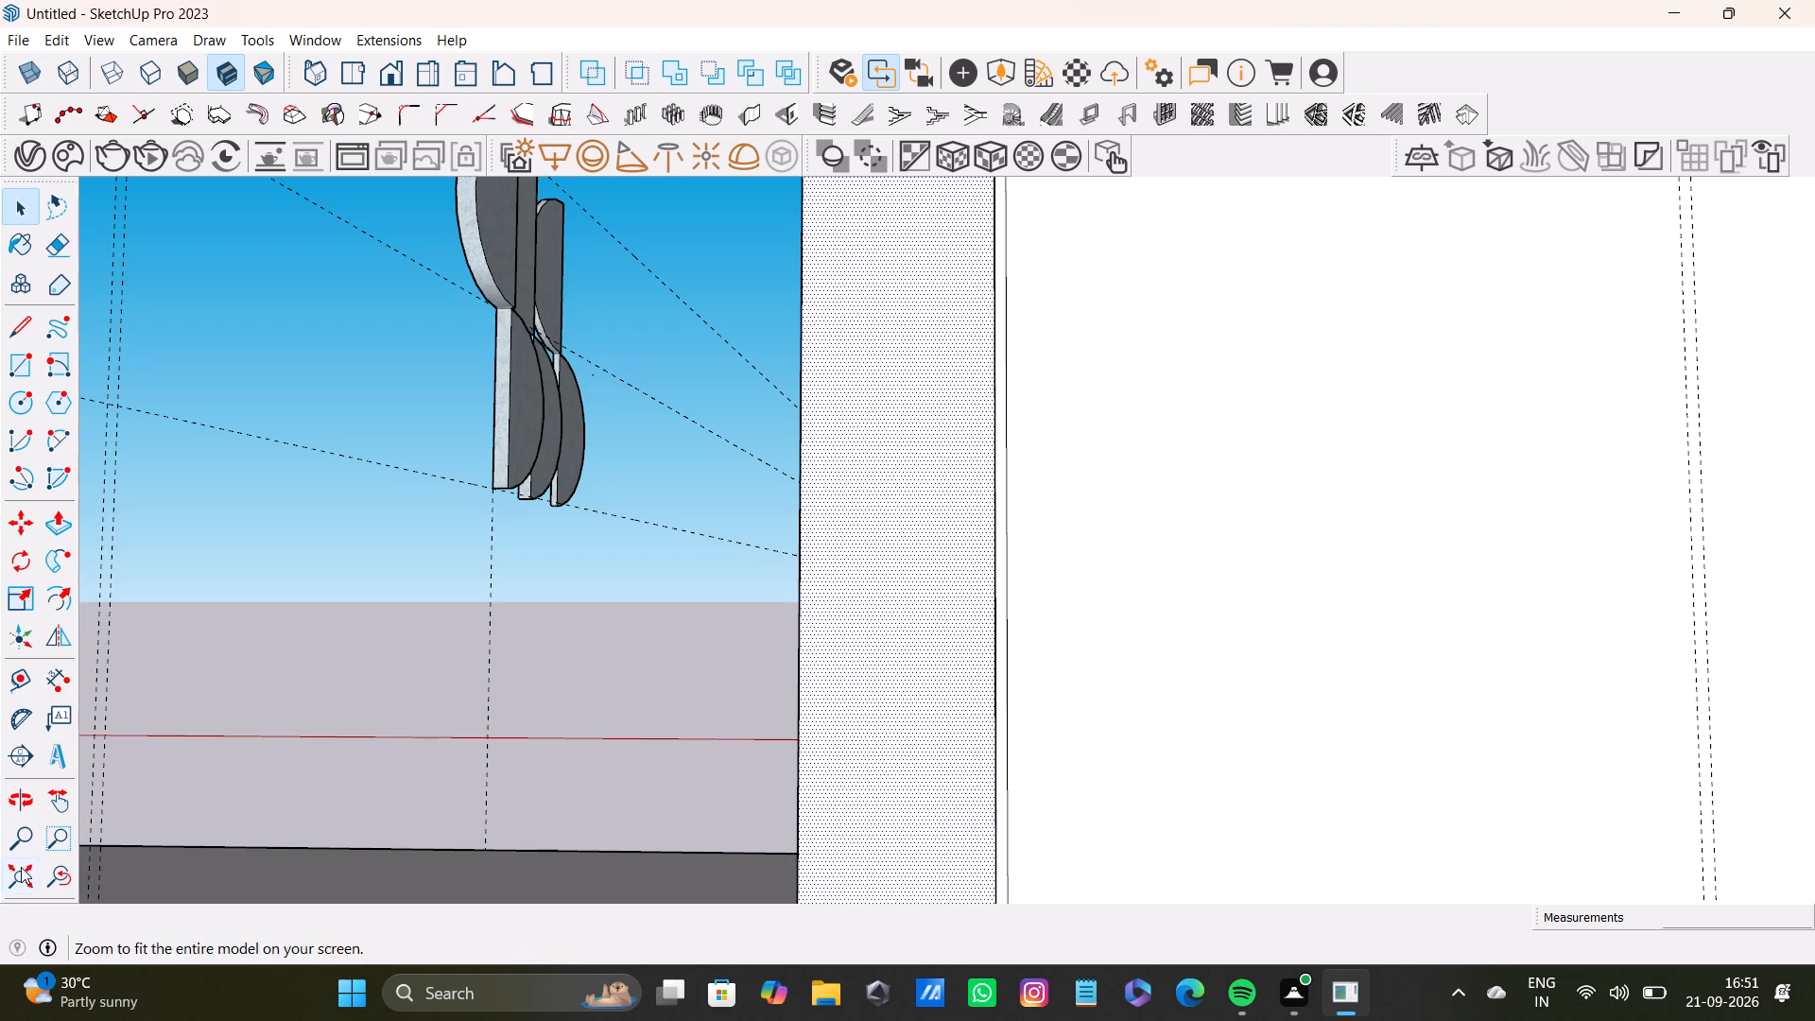
Push/Pull the panel face beside the arch opening flush with the neighbouring raised panel above the arch.
left_click(16, 878)
middle_click_drag(1122, 488, 1063, 927)
scroll(1073, 523, "up", 2)
middle_click_drag(1114, 392, 806, 1019, "shift")
scroll(964, 599, "up", 2, "shift")
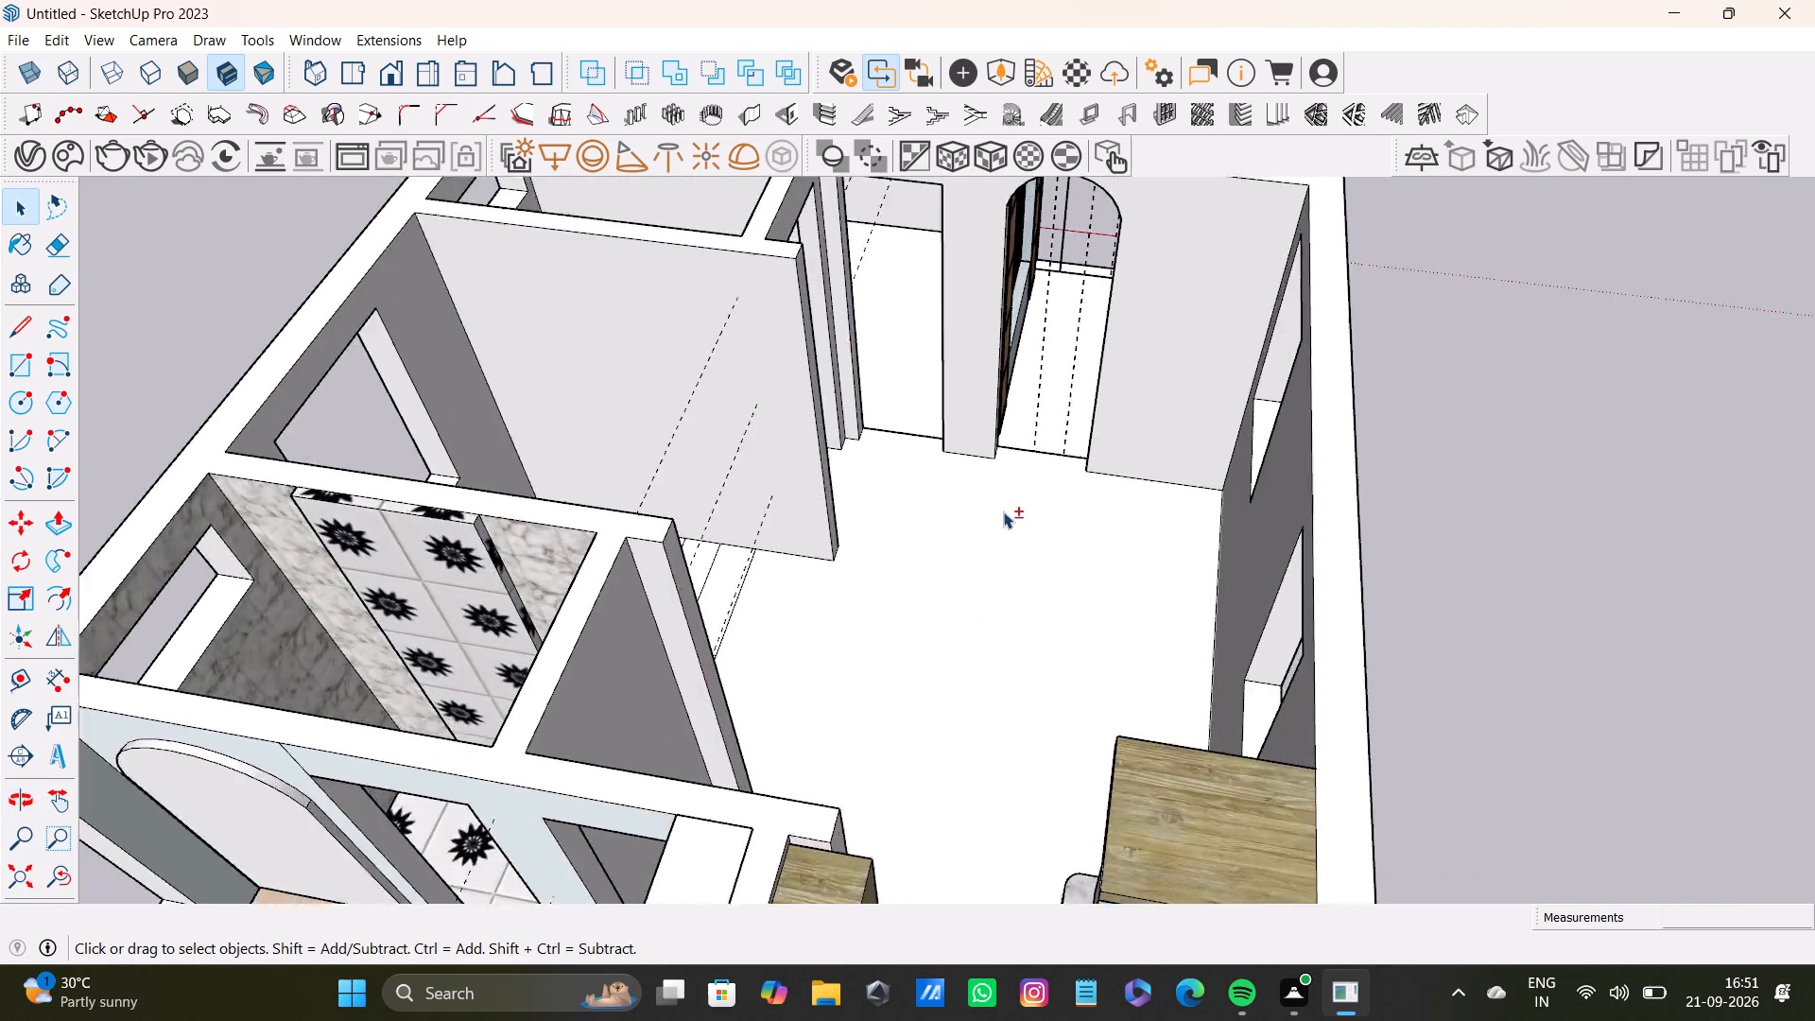
scroll(1003, 511, "up", 1, "shift")
middle_click_drag(1000, 474, 919, 1020, "shift")
scroll(1155, 586, "up", 9, "shift")
middle_click_drag(1168, 441, 1152, 450, "shift")
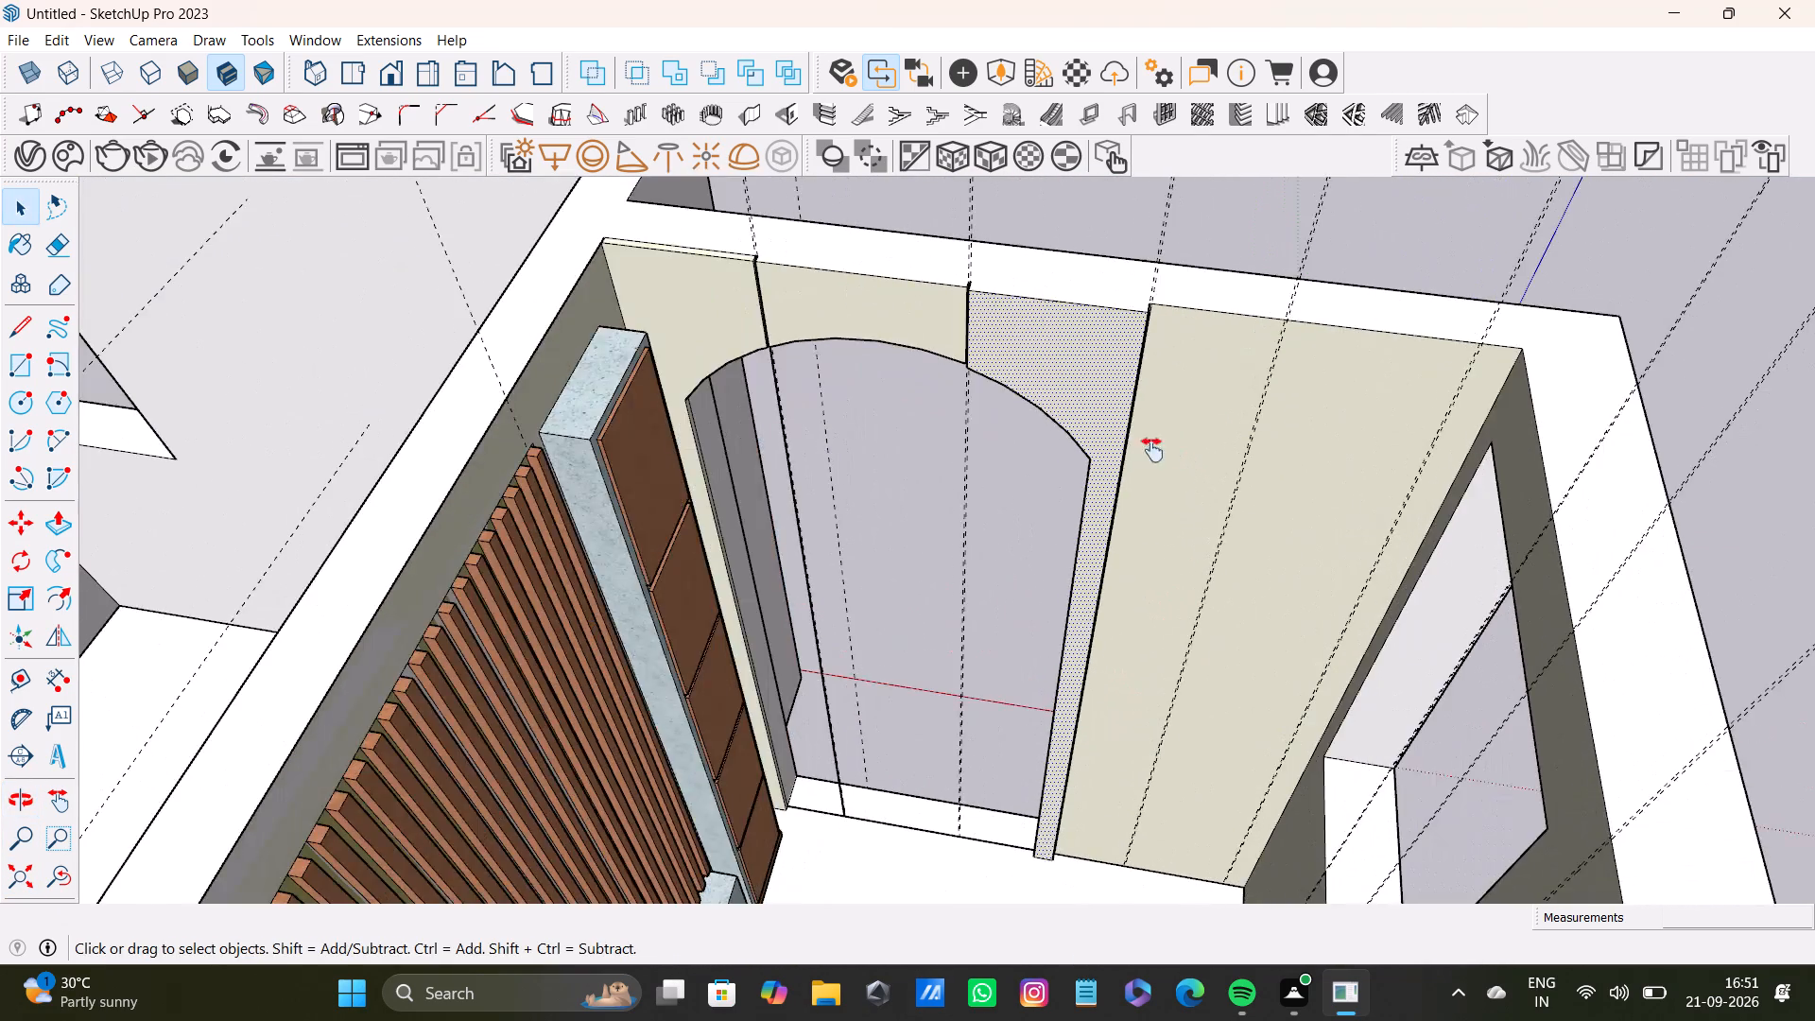
middle_click_drag(1152, 450, 1035, 561, "shift")
scroll(1067, 495, "up", 6, "shift")
scroll(1128, 477, "up", 3)
middle_click_drag(1129, 472, 1129, 469)
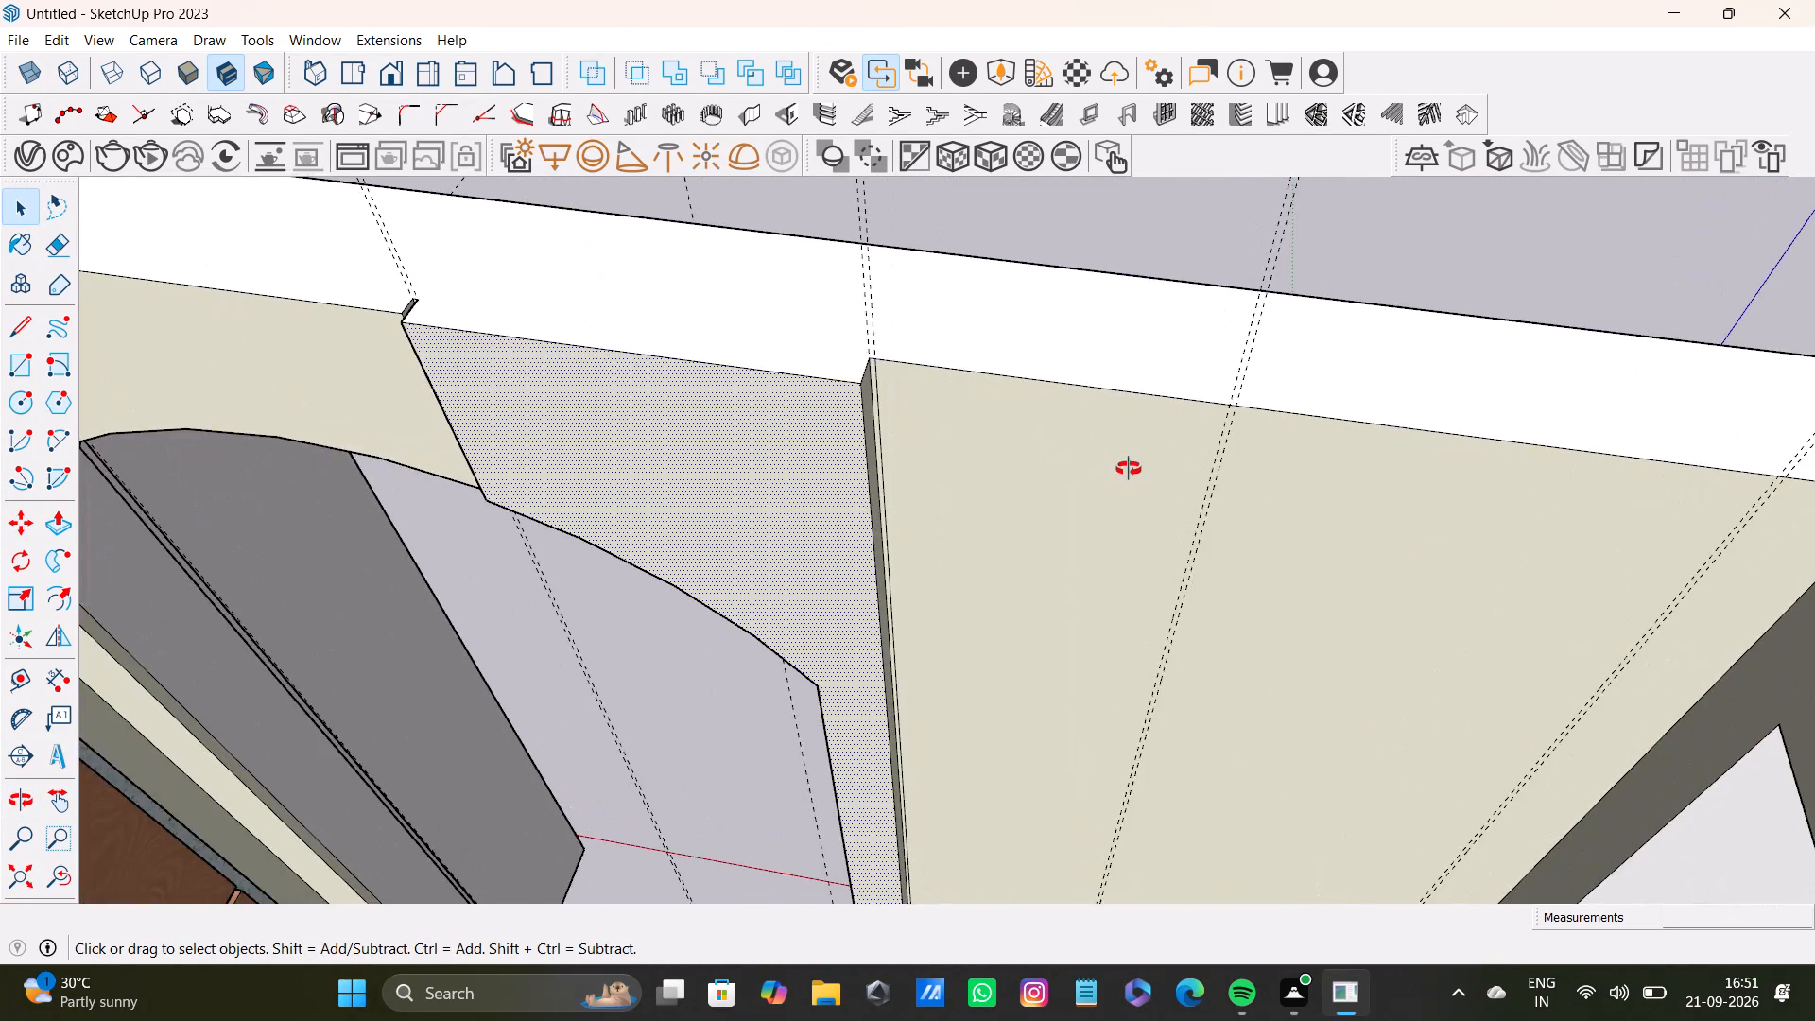
middle_click_drag(1129, 469, 1409, 538)
left_click_drag(766, 482, 766, 462)
key("p")
left_click_drag(716, 444, 656, 419)
key("space")
scroll(905, 500, "down", 4)
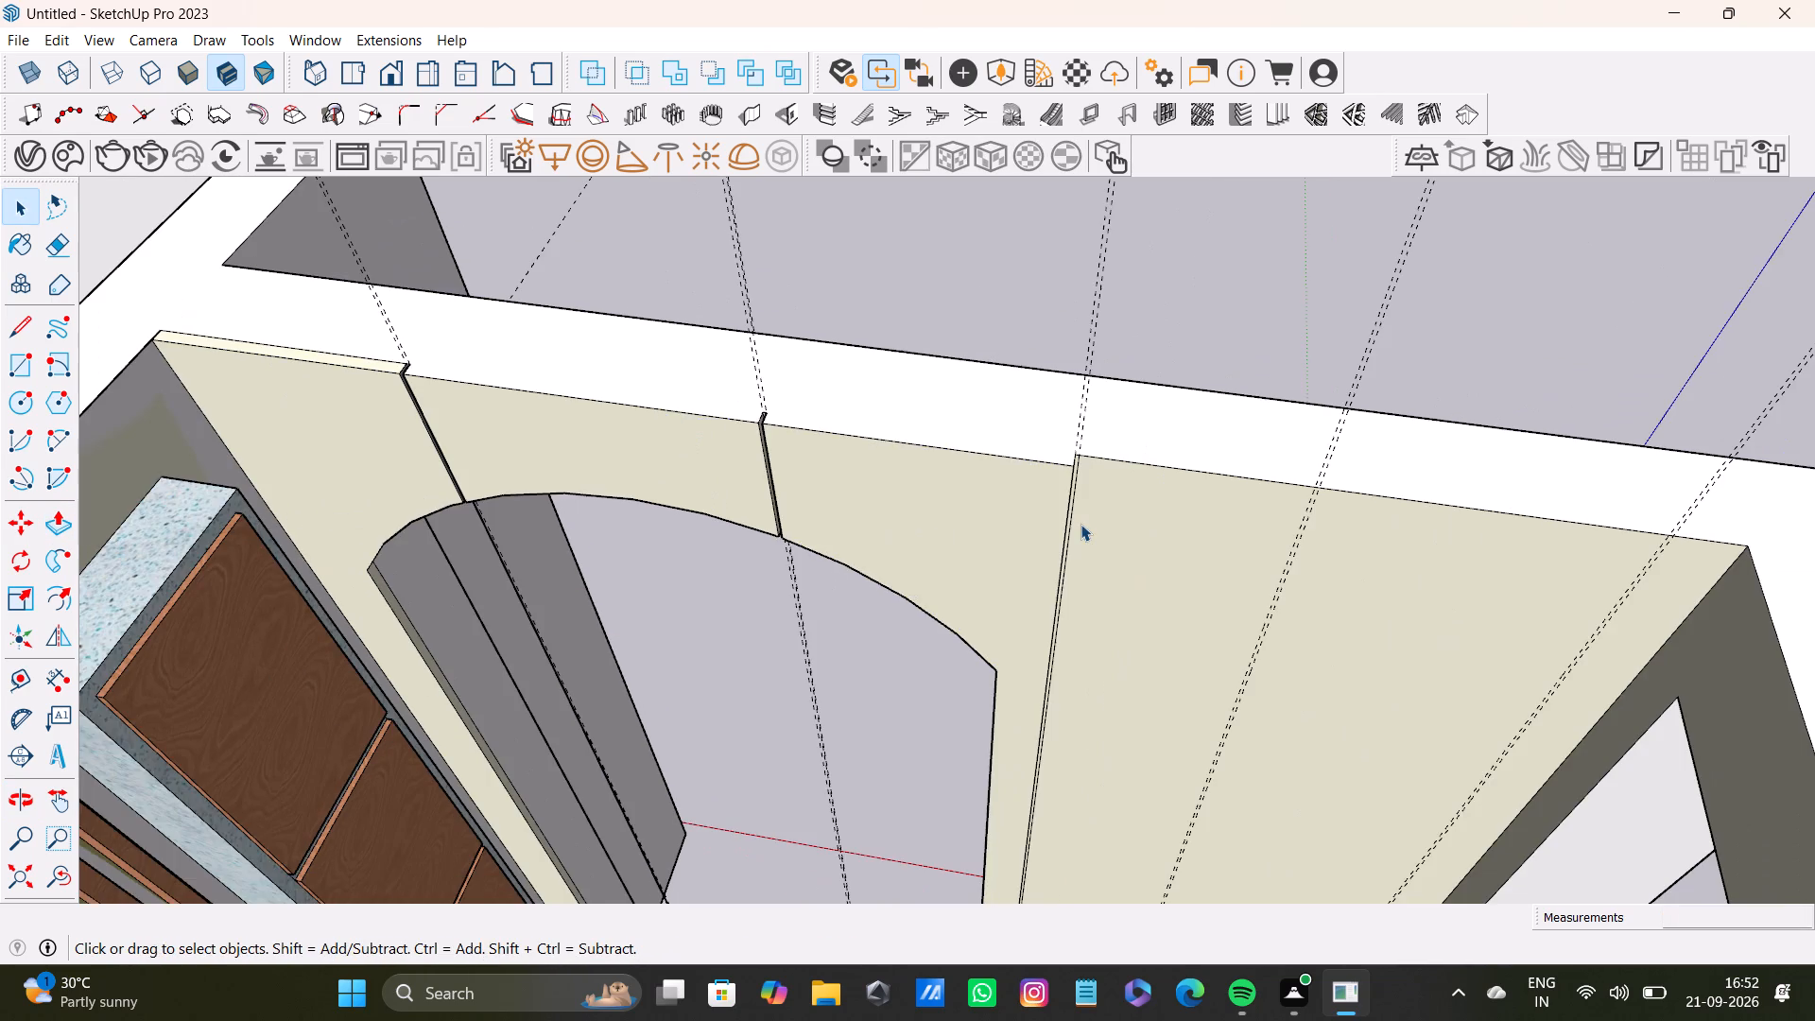
Draw a 10' tall gap strip rectangle between the next guide pair on the remaining wall face, from the wall's top edge to the floor.
middle_click_drag(1081, 523, 867, 439, "shift")
scroll(874, 439, "down", 1)
middle_click_drag(874, 437, 925, 332)
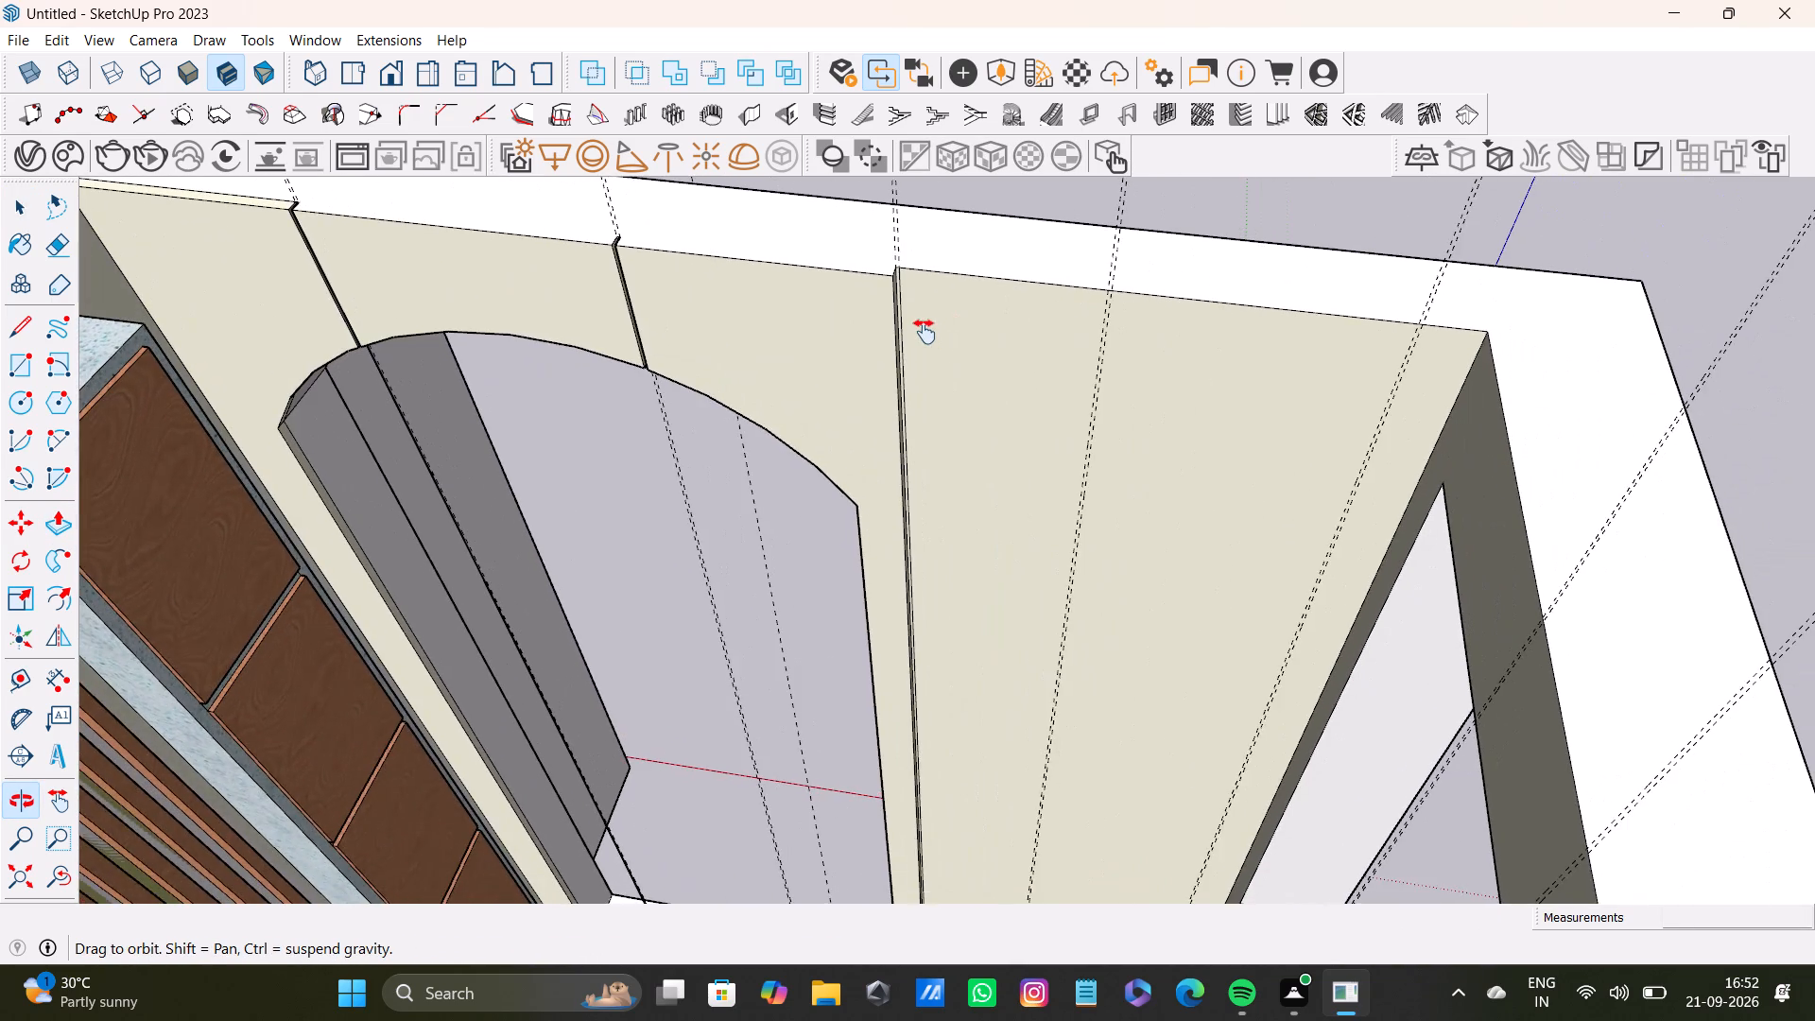
middle_click_drag(925, 332, 873, 426)
scroll(931, 476, "up", 2, "shift")
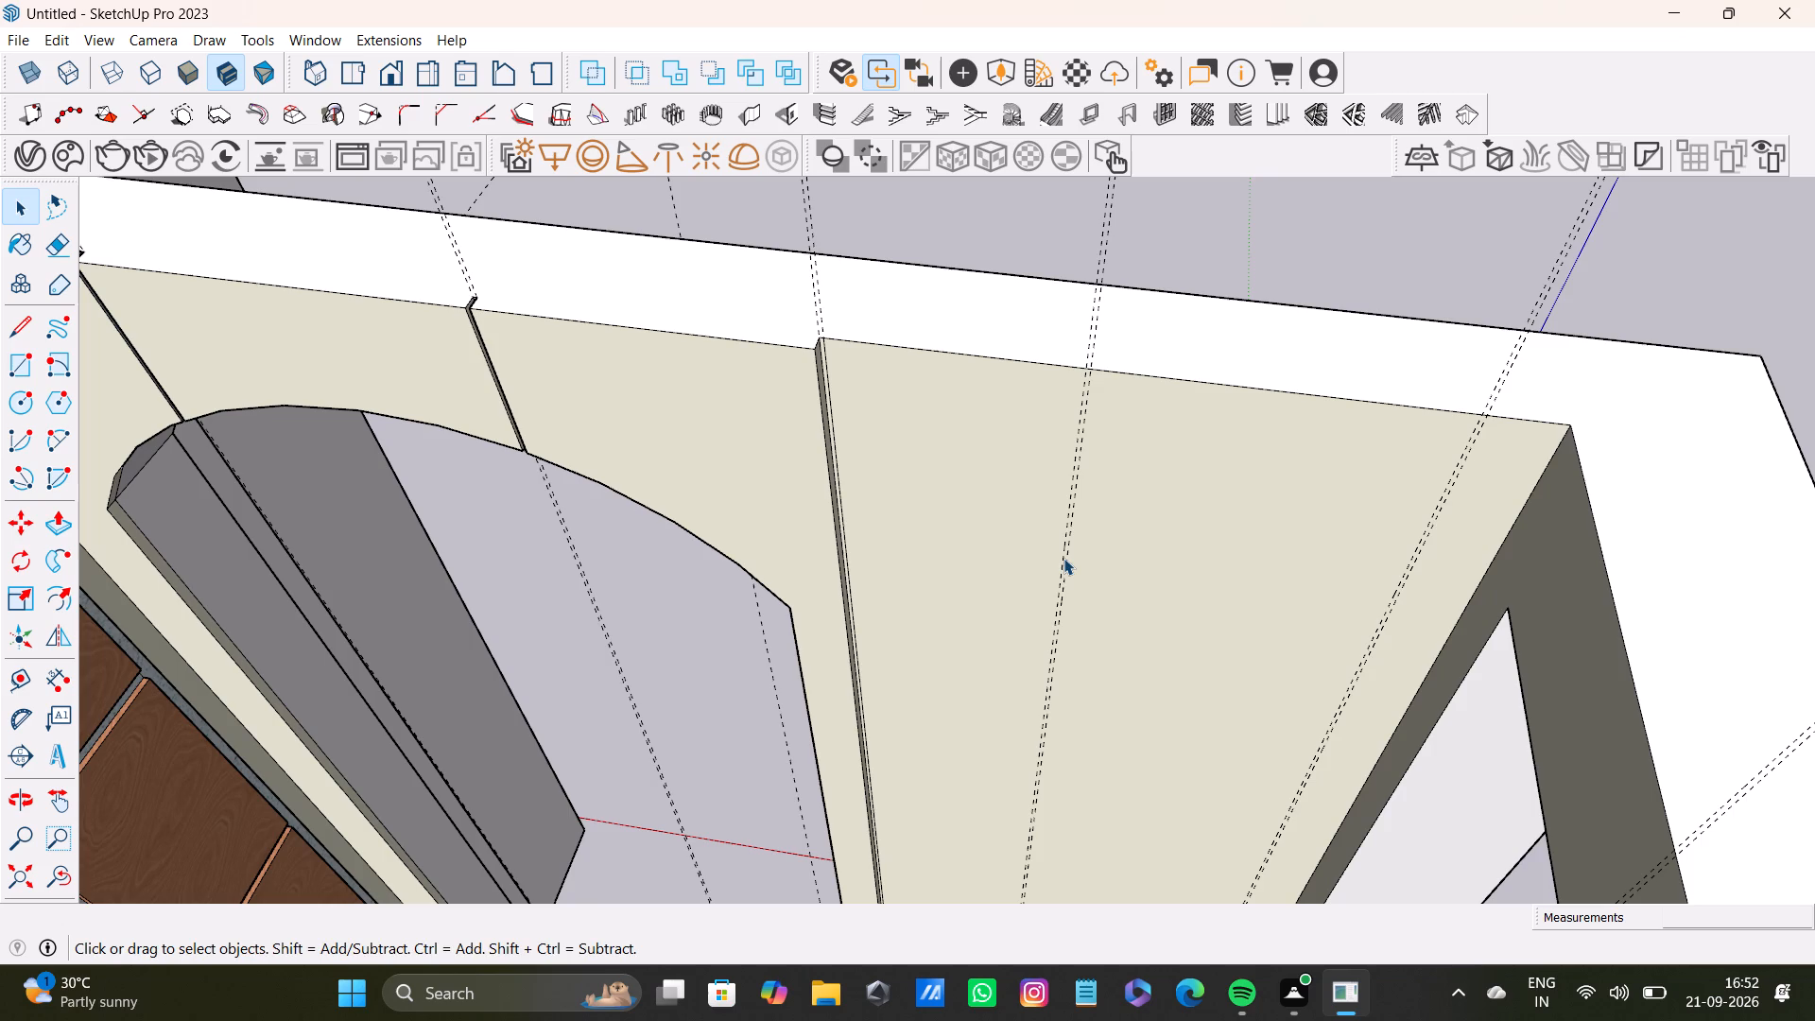
key("r")
scroll(1028, 480, "up", 14)
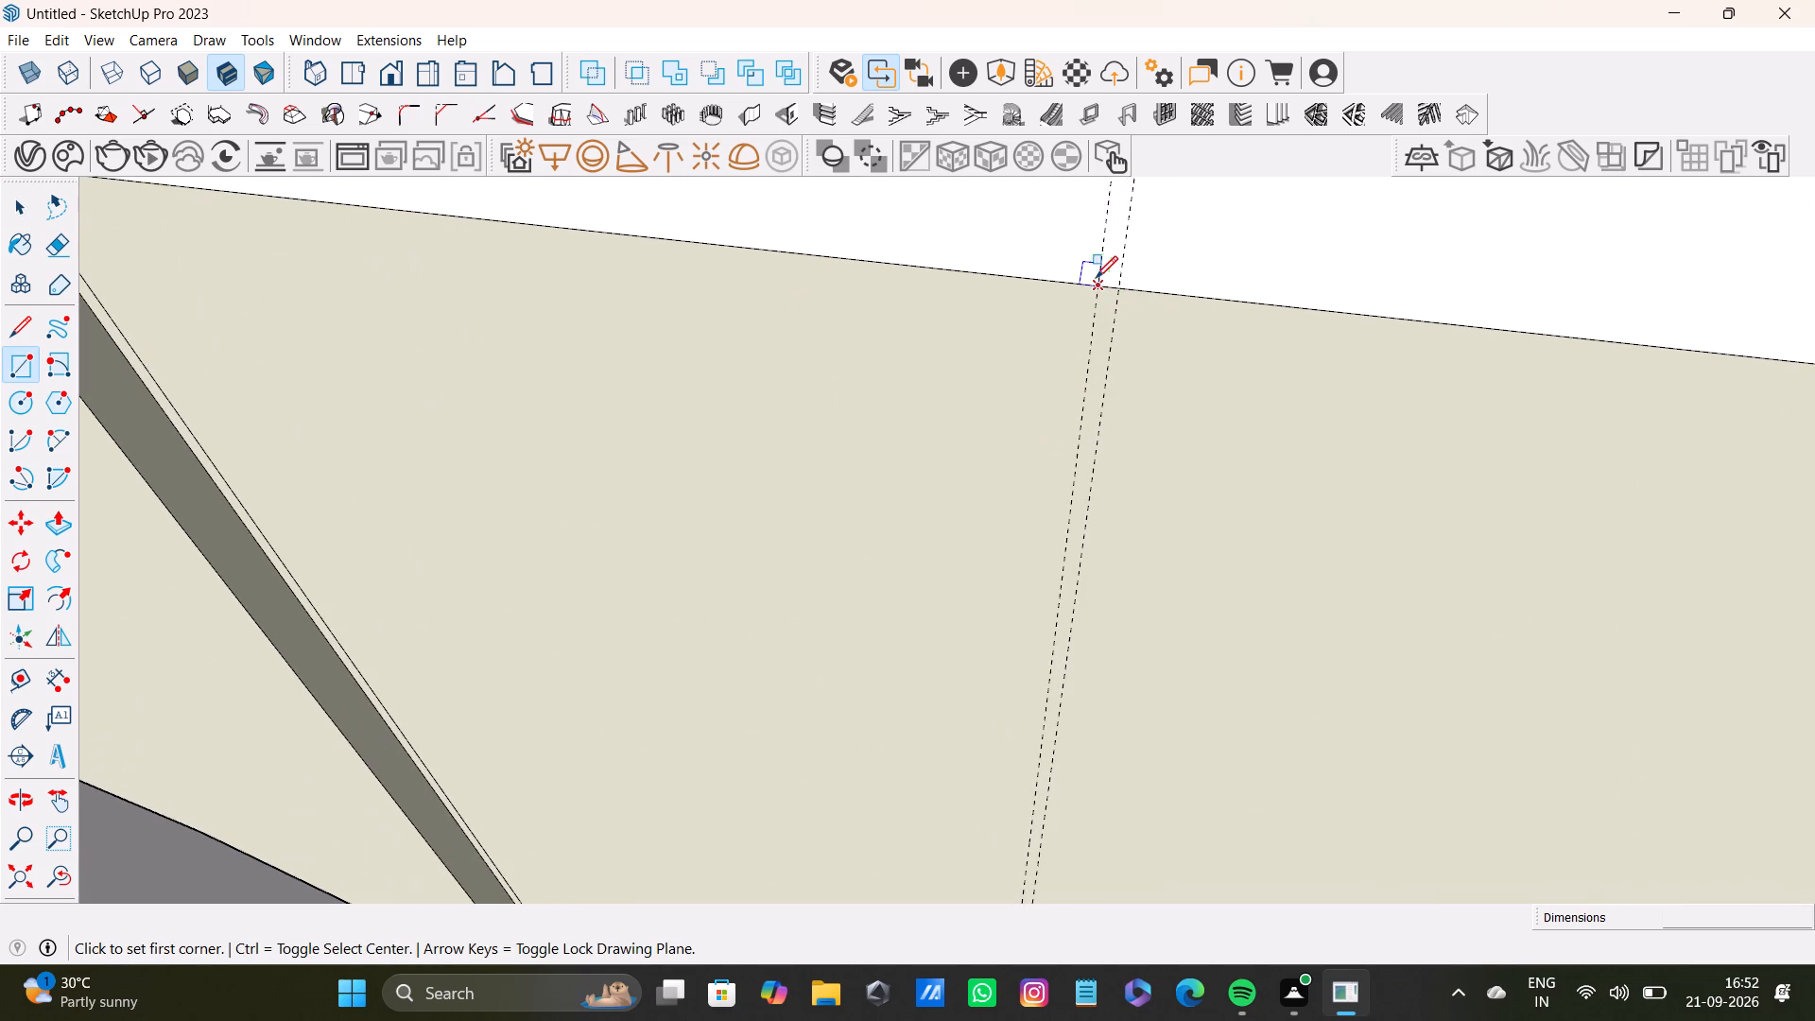
left_click(1098, 285)
scroll(1051, 523, "down", 5)
middle_click_drag(1043, 630, 1066, 351, "shift")
middle_click_drag(1027, 640, 1058, 362)
middle_click_drag(1024, 735, 1031, 373, "shift")
middle_click_drag(1026, 593, 1055, 346)
middle_click_drag(1062, 676, 1062, 374)
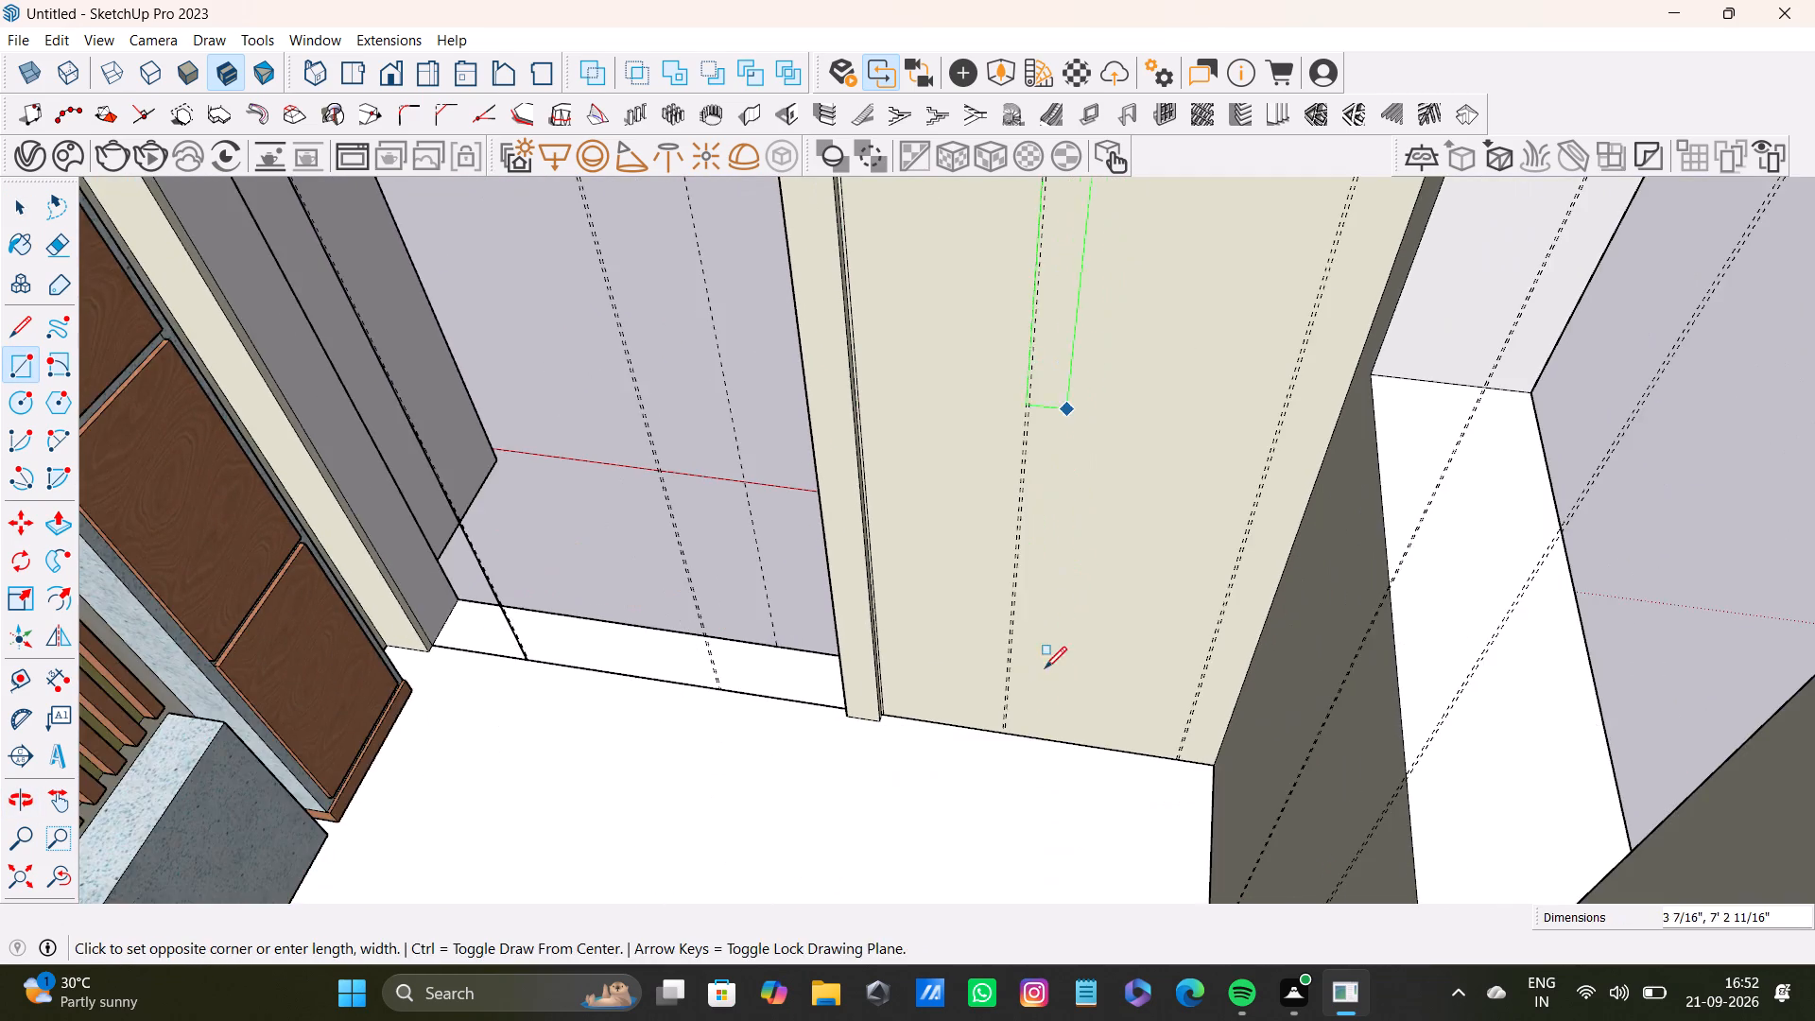
middle_click_drag(1034, 711, 1038, 561)
scroll(1013, 664, "up", 15)
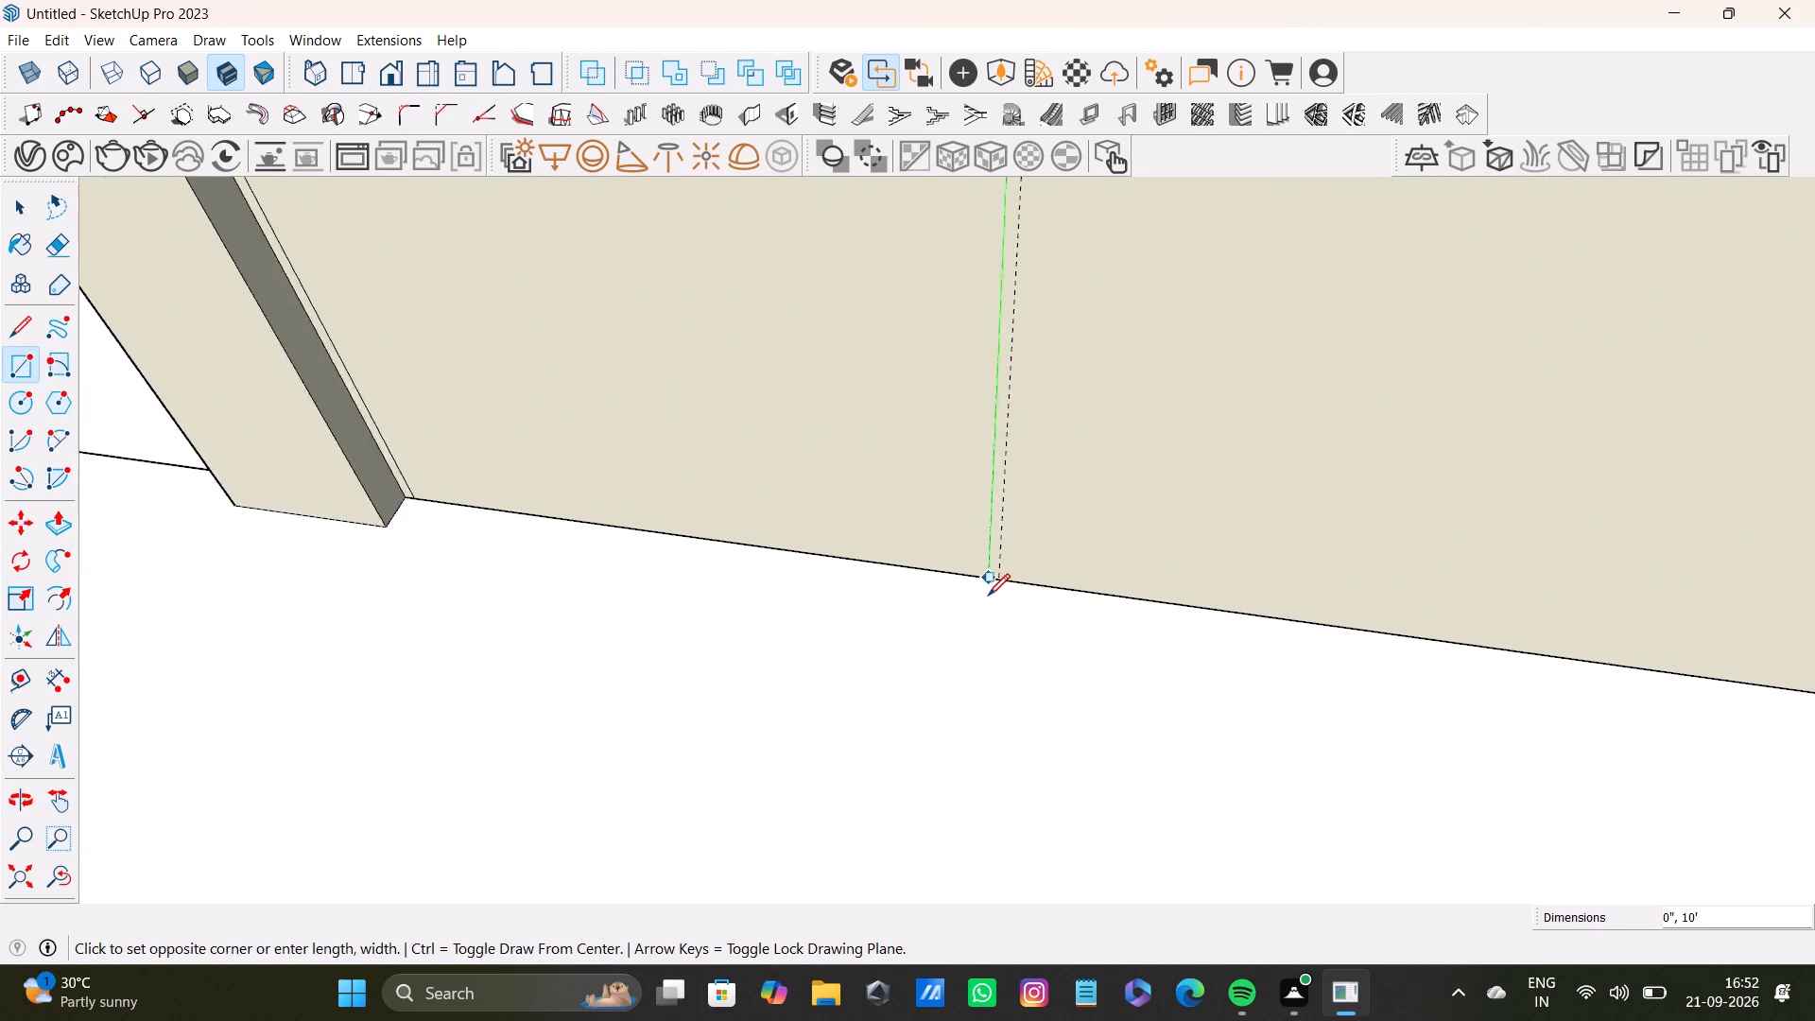
scroll(988, 596, "up", 4)
left_click(1005, 572)
key("space")
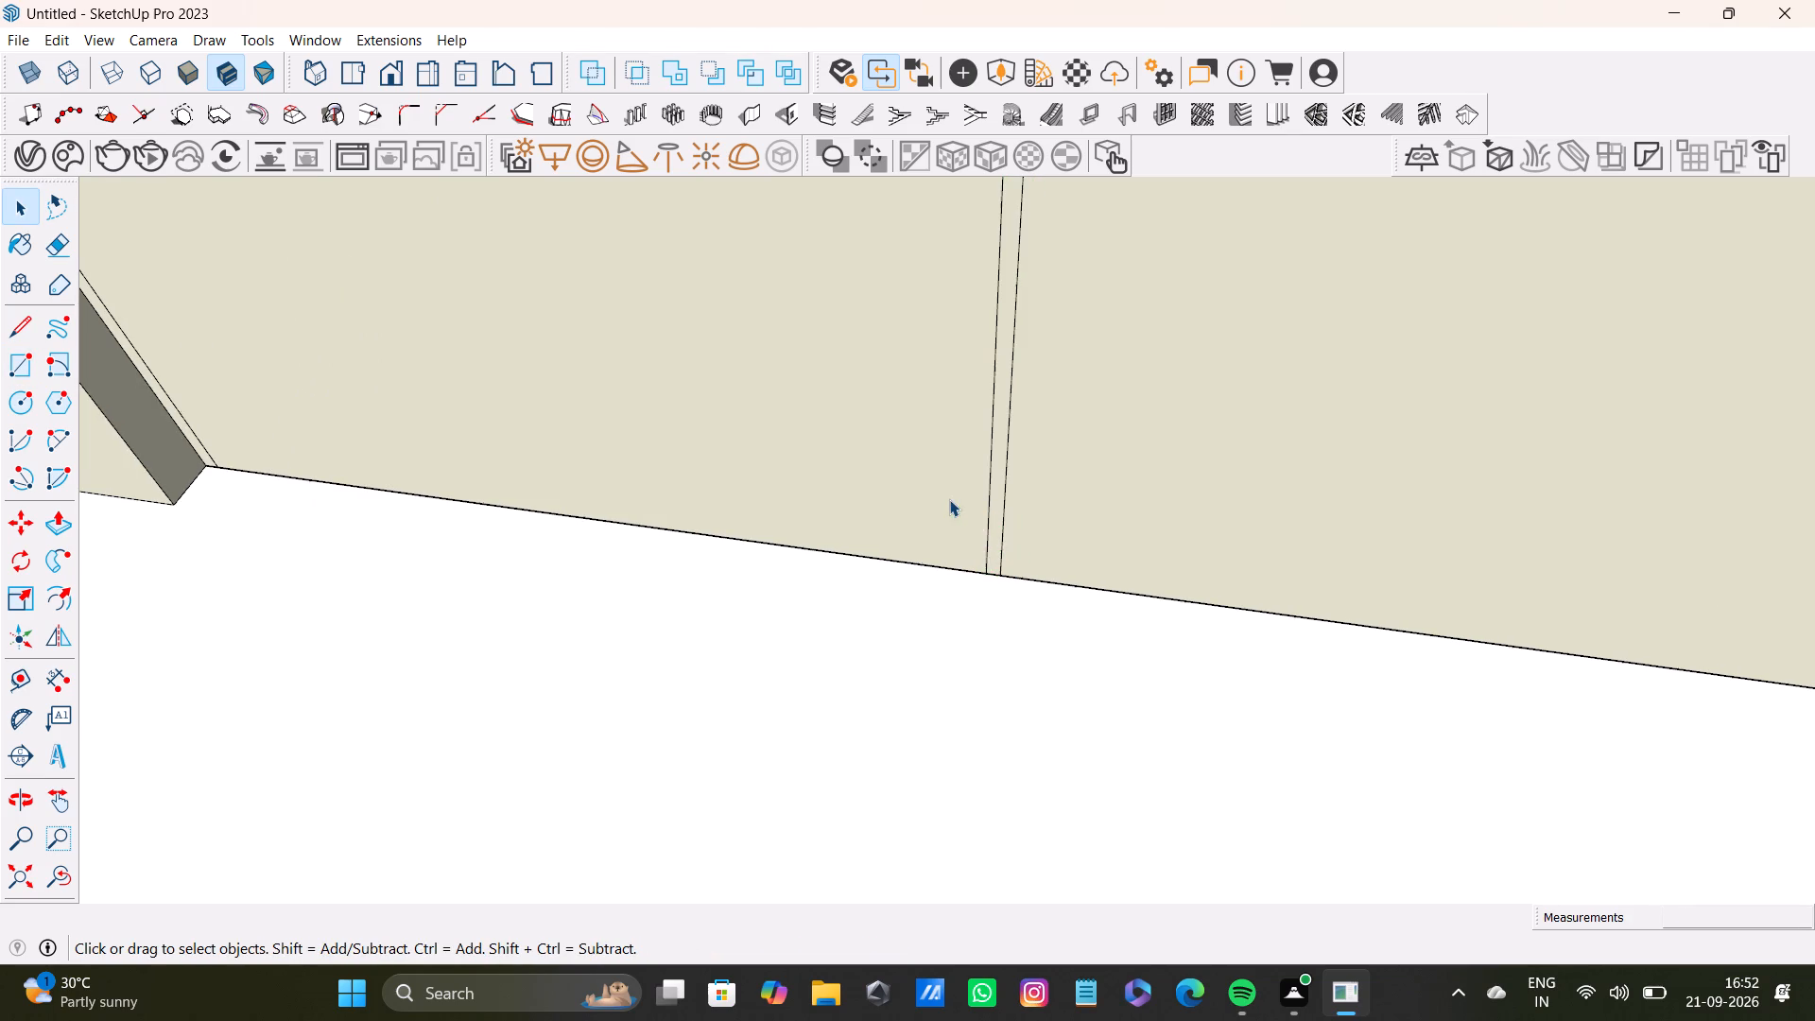
Pull the full-height panel face between the two gap strips beyond the arch out 13/16", flush with the raised panel beside it.
left_click(949, 499)
scroll(943, 500, "down", 3)
middle_click_drag(942, 501, 1020, 708, "shift")
scroll(983, 635, "down", 14)
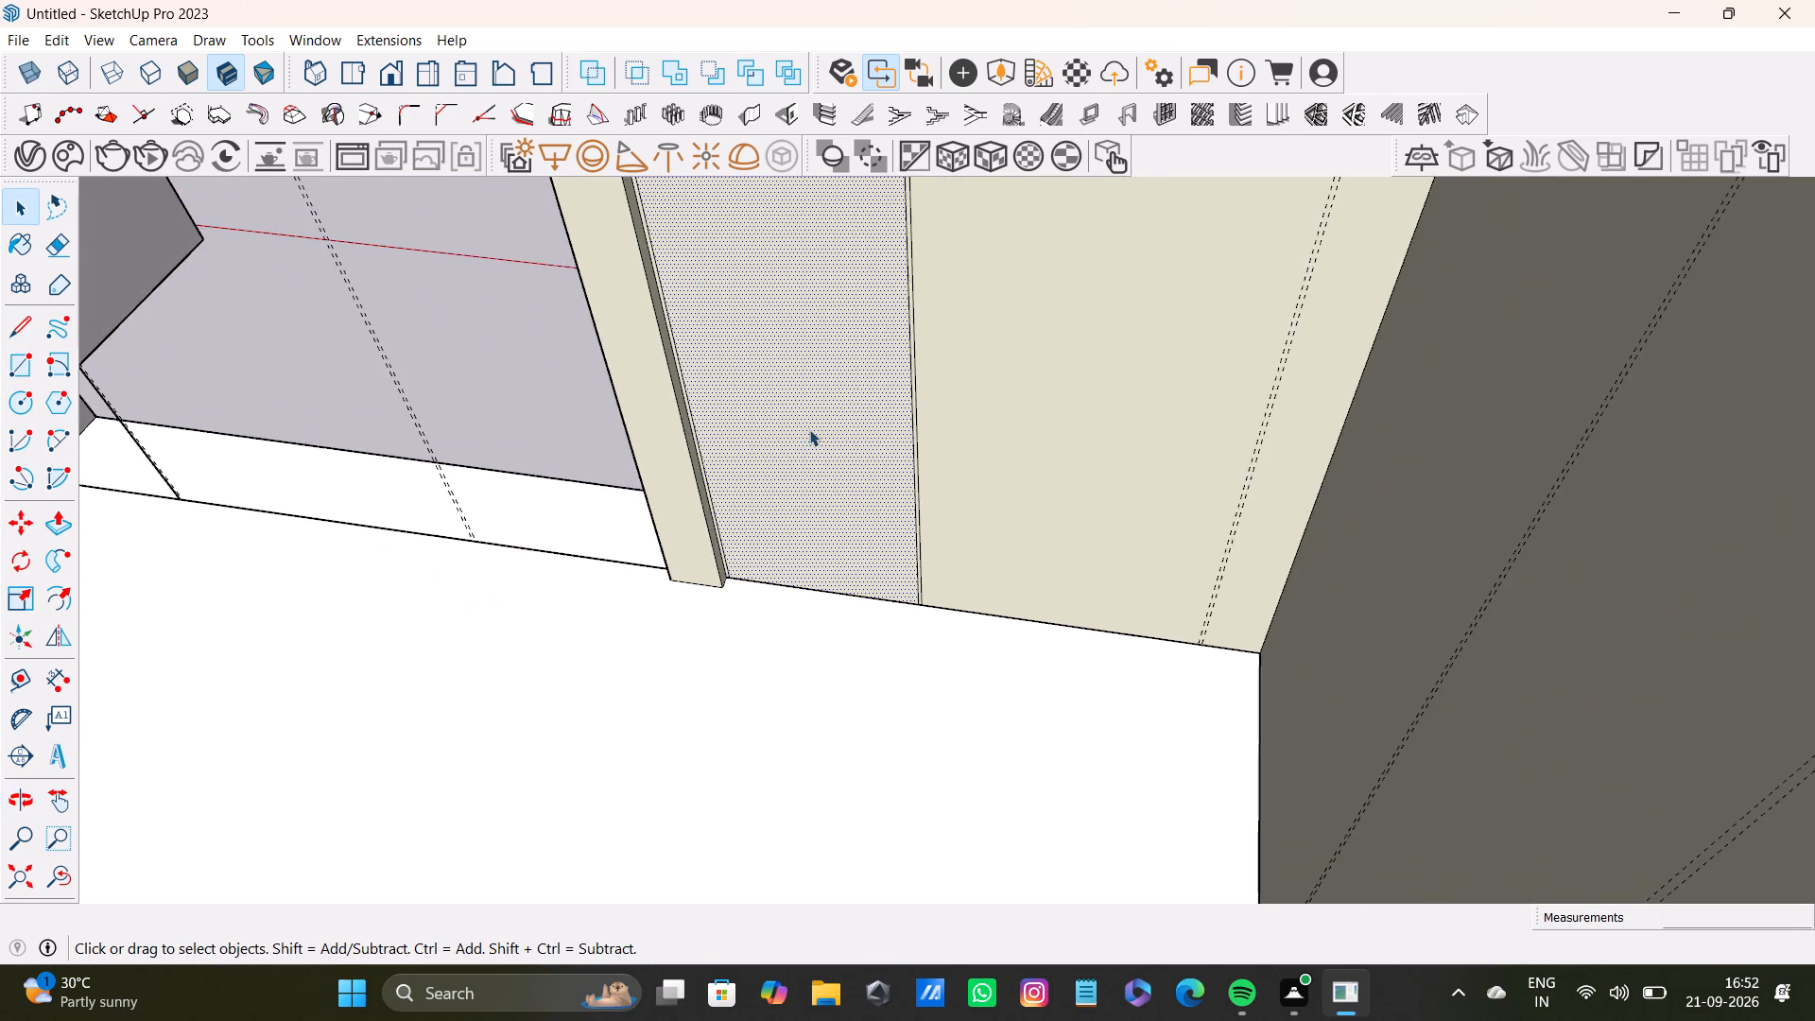
middle_click_drag(809, 428, 934, 822, "shift")
scroll(894, 686, "down", 6)
middle_click_drag(866, 520, 912, 833, "shift")
scroll(906, 738, "down", 8)
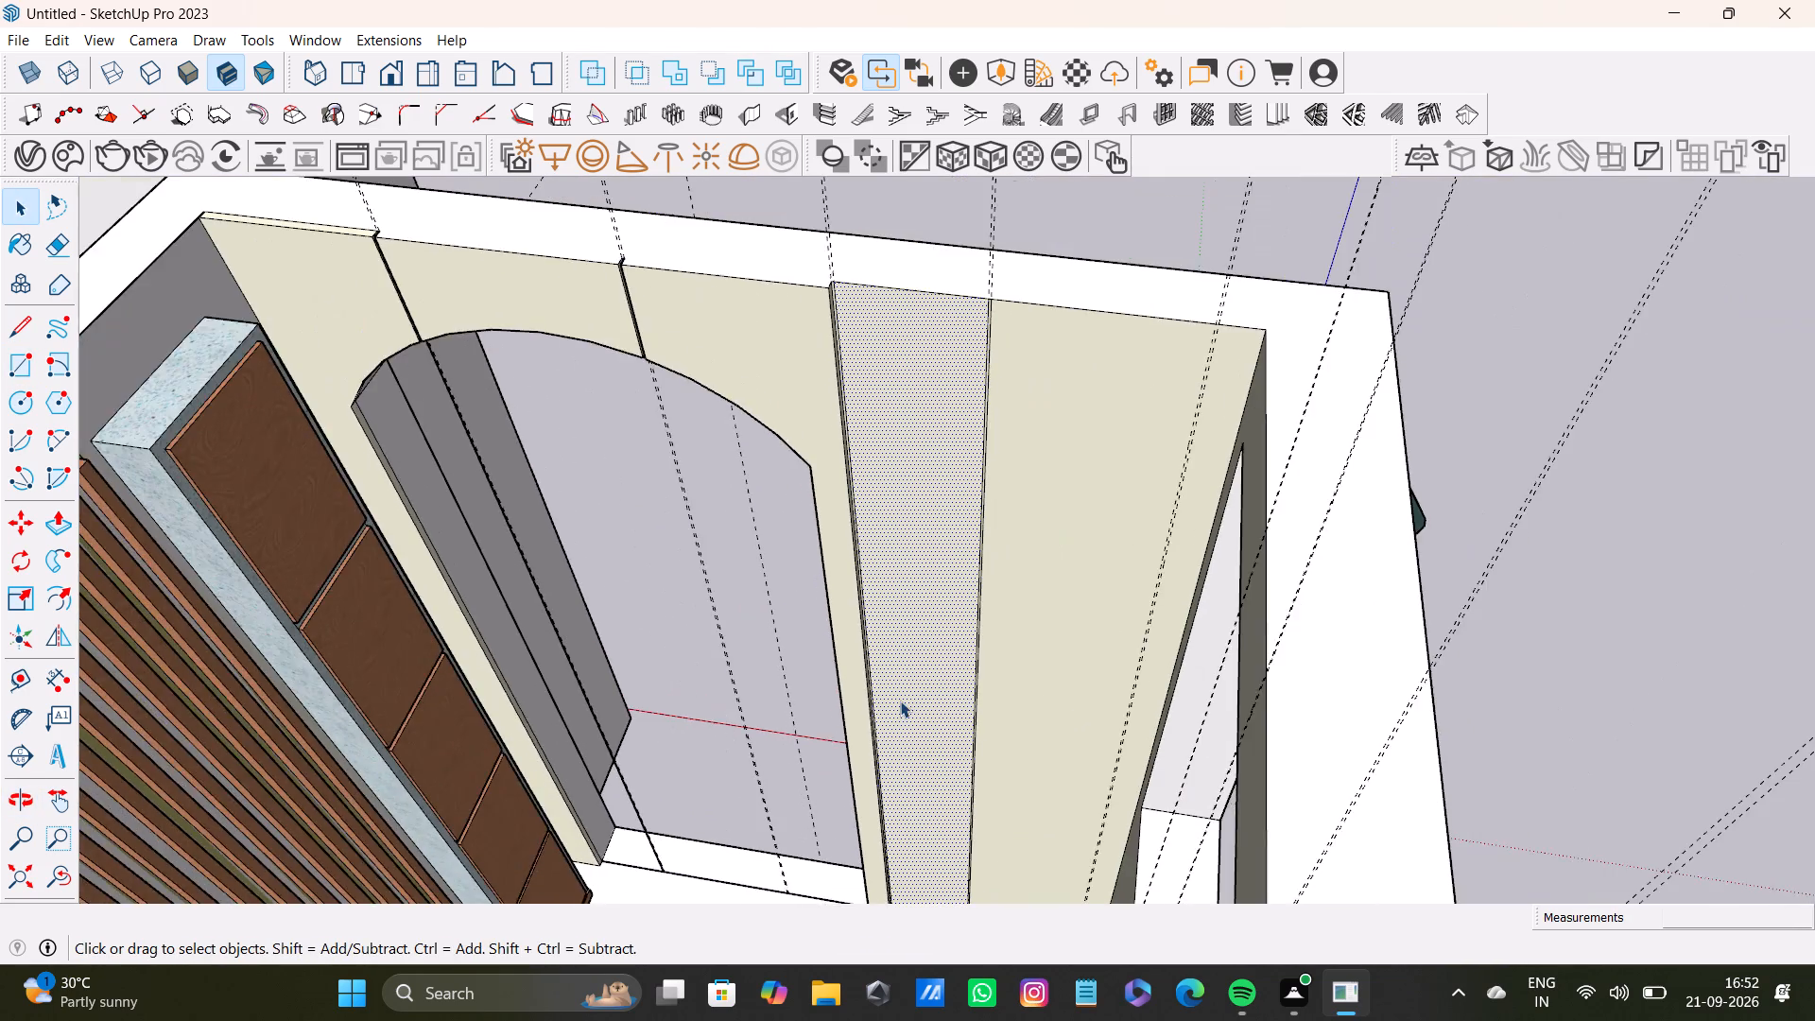
middle_click_drag(903, 671, 907, 778, "shift")
key("p")
left_click_drag(910, 462, 859, 473)
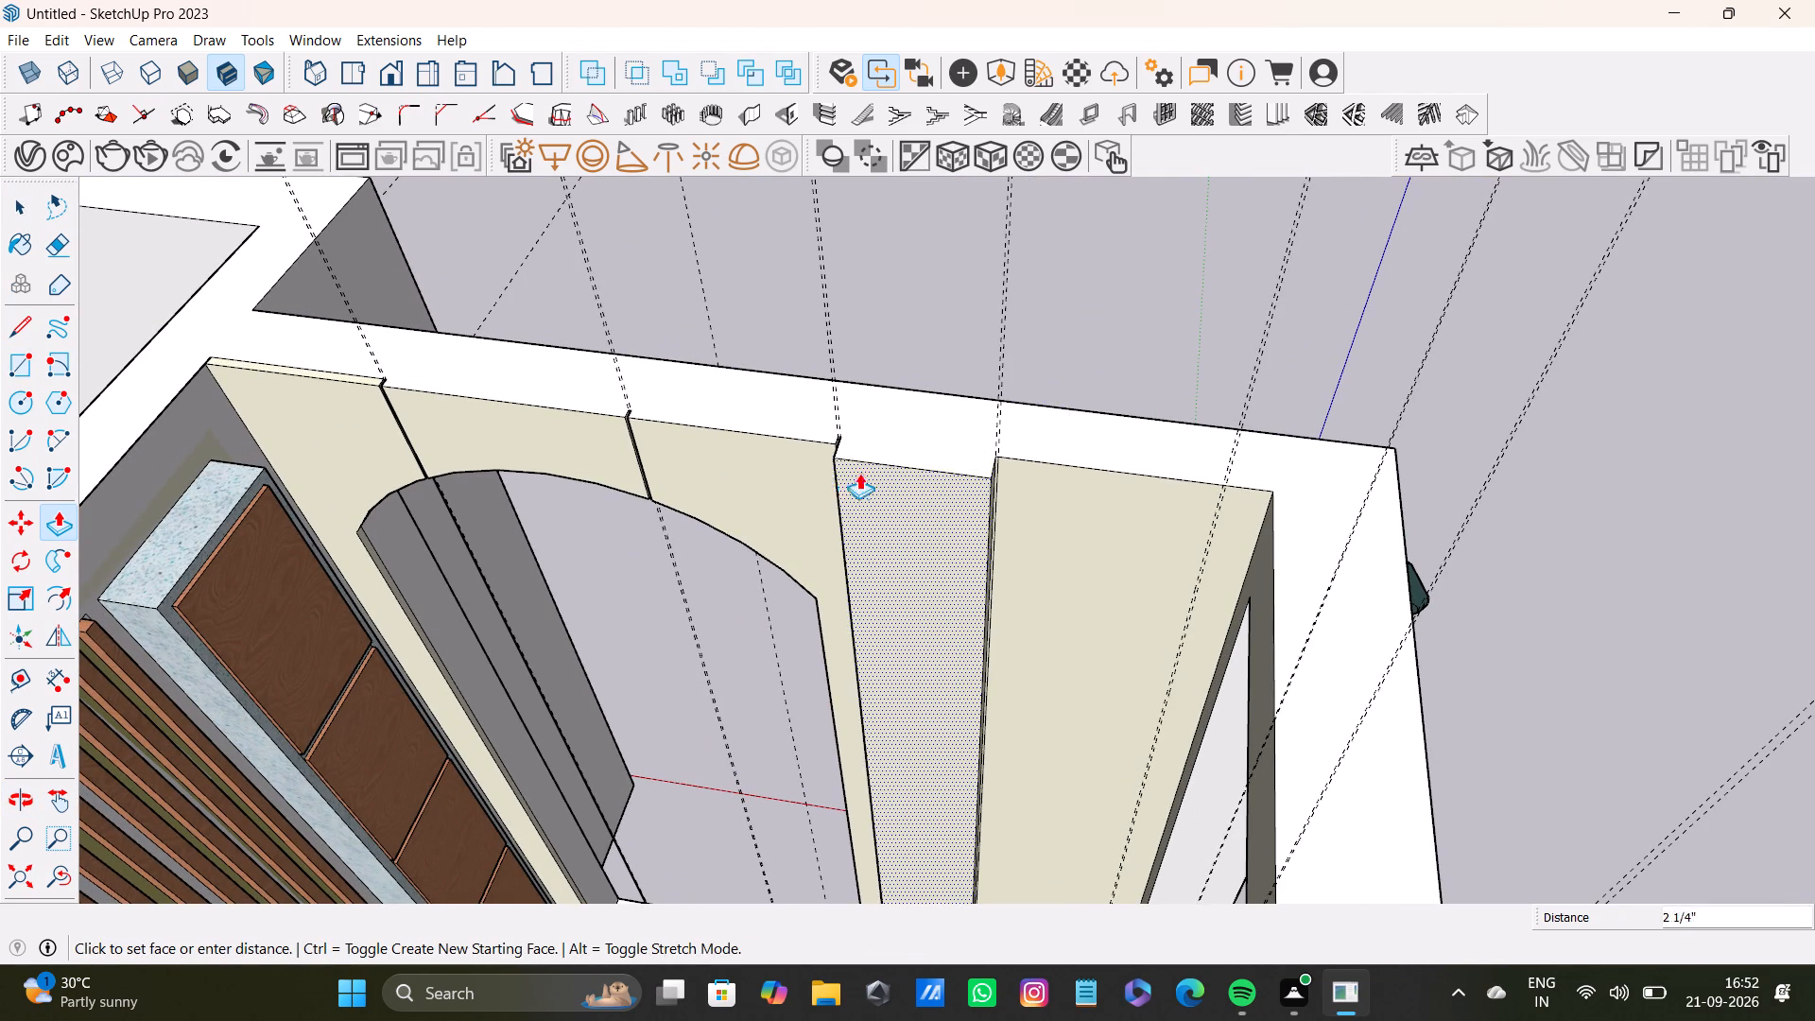
left_click_drag(859, 473, 826, 448)
scroll(1097, 582, "down", 3)
middle_click_drag(1098, 578, 888, 538, "shift")
scroll(917, 492, "up", 6)
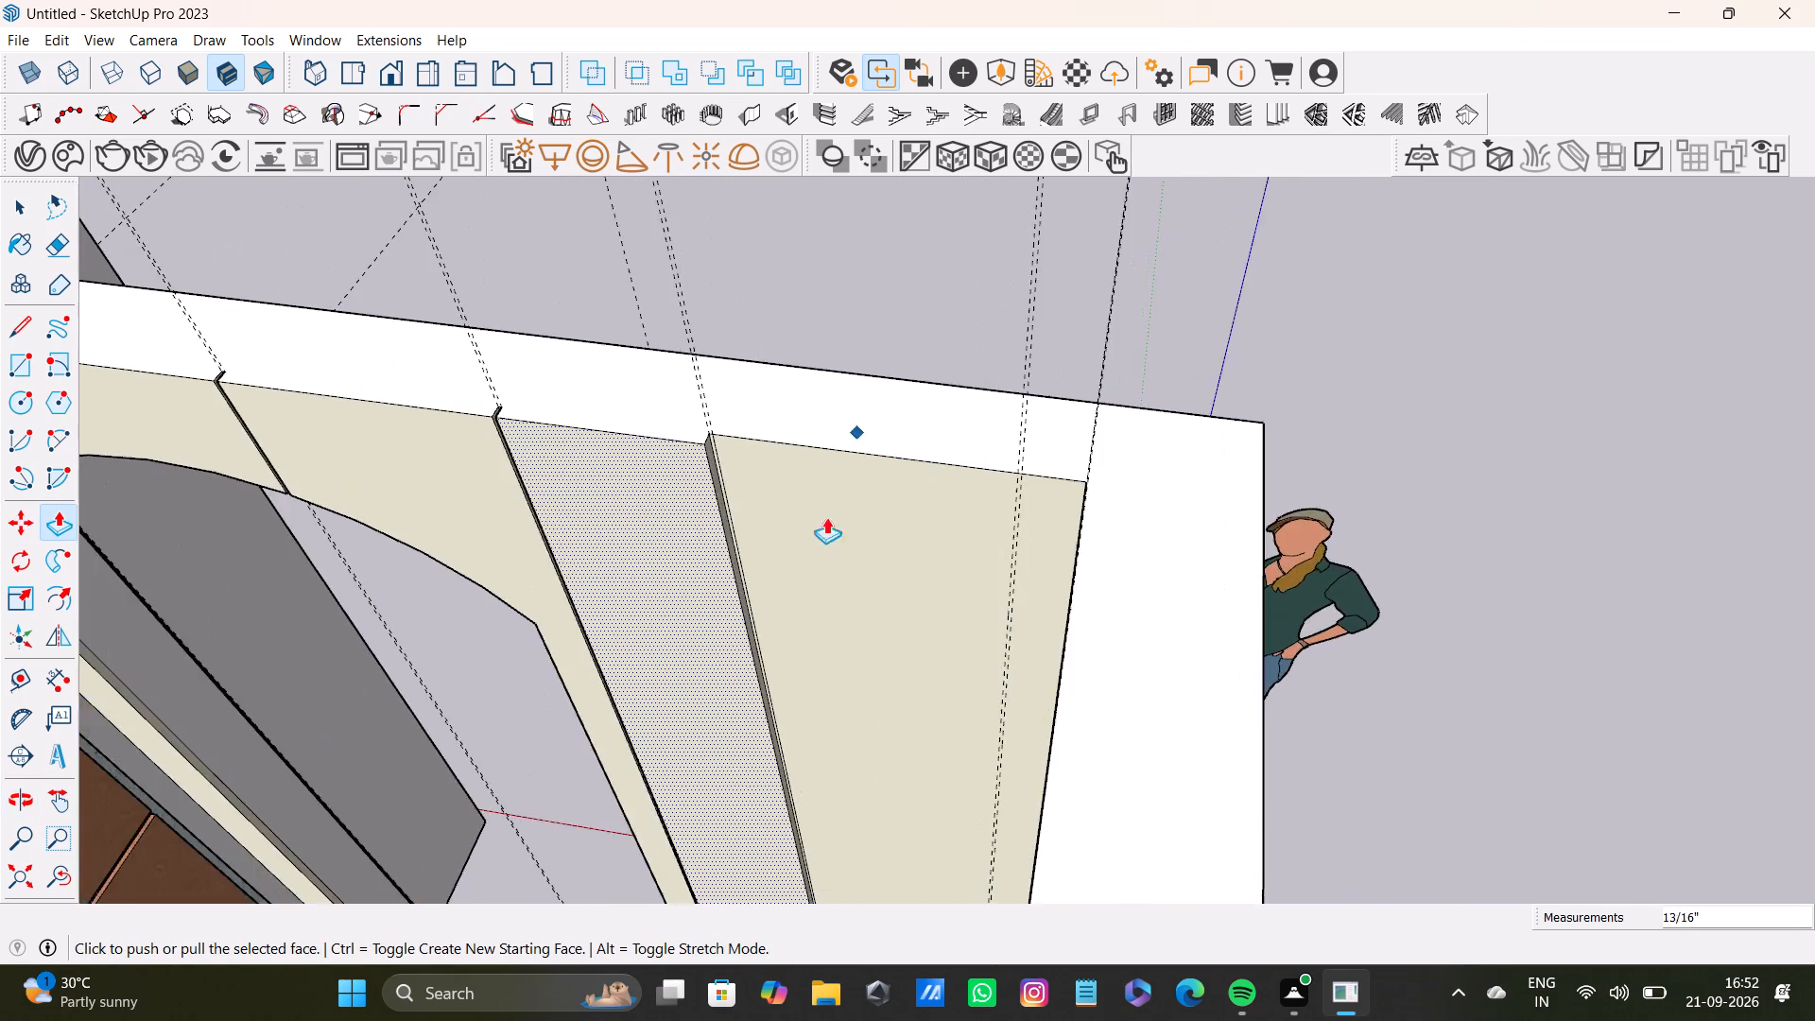
Draw a gap strip rectangle between the last guide pair on the arched wall, from the wall's top edge to the floor.
scroll(826, 517, "up", 3)
middle_click_drag(818, 541, 892, 519)
scroll(770, 434, "up", 2)
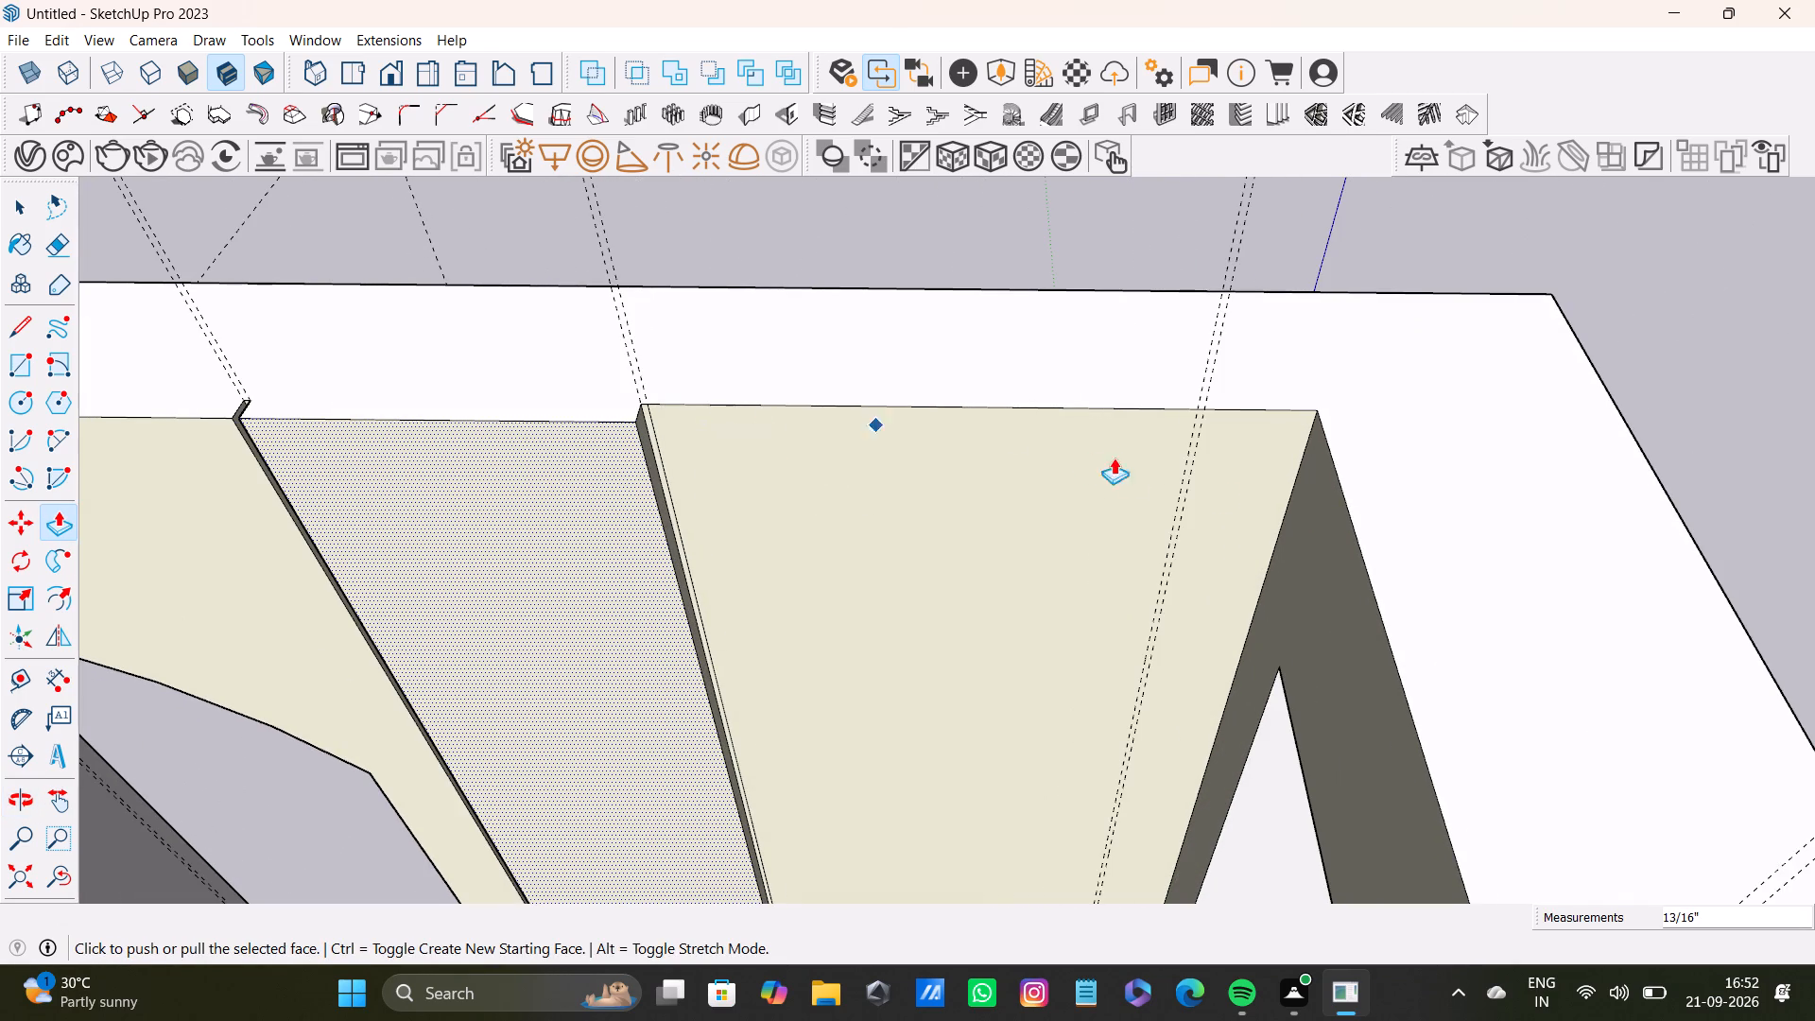
scroll(1218, 487, "up", 3)
middle_click_drag(1217, 487, 1087, 476, "shift")
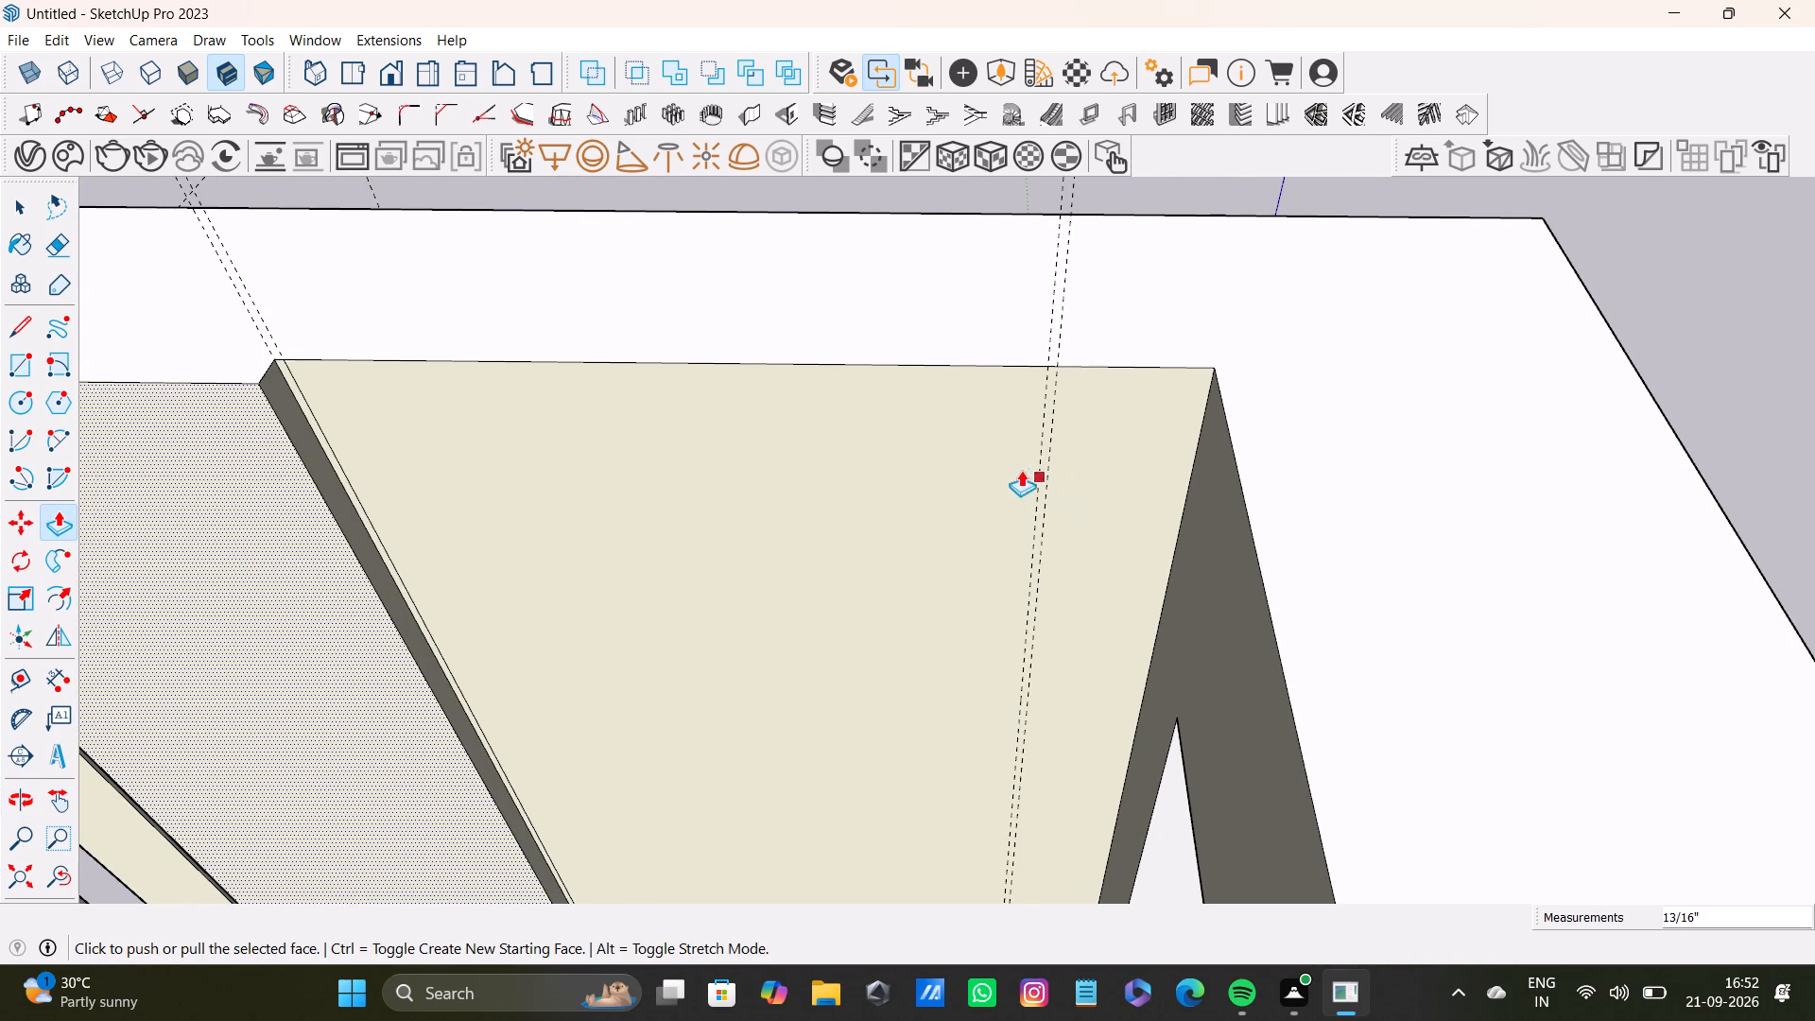
key("r")
scroll(996, 469, "up", 6)
left_click(1076, 287)
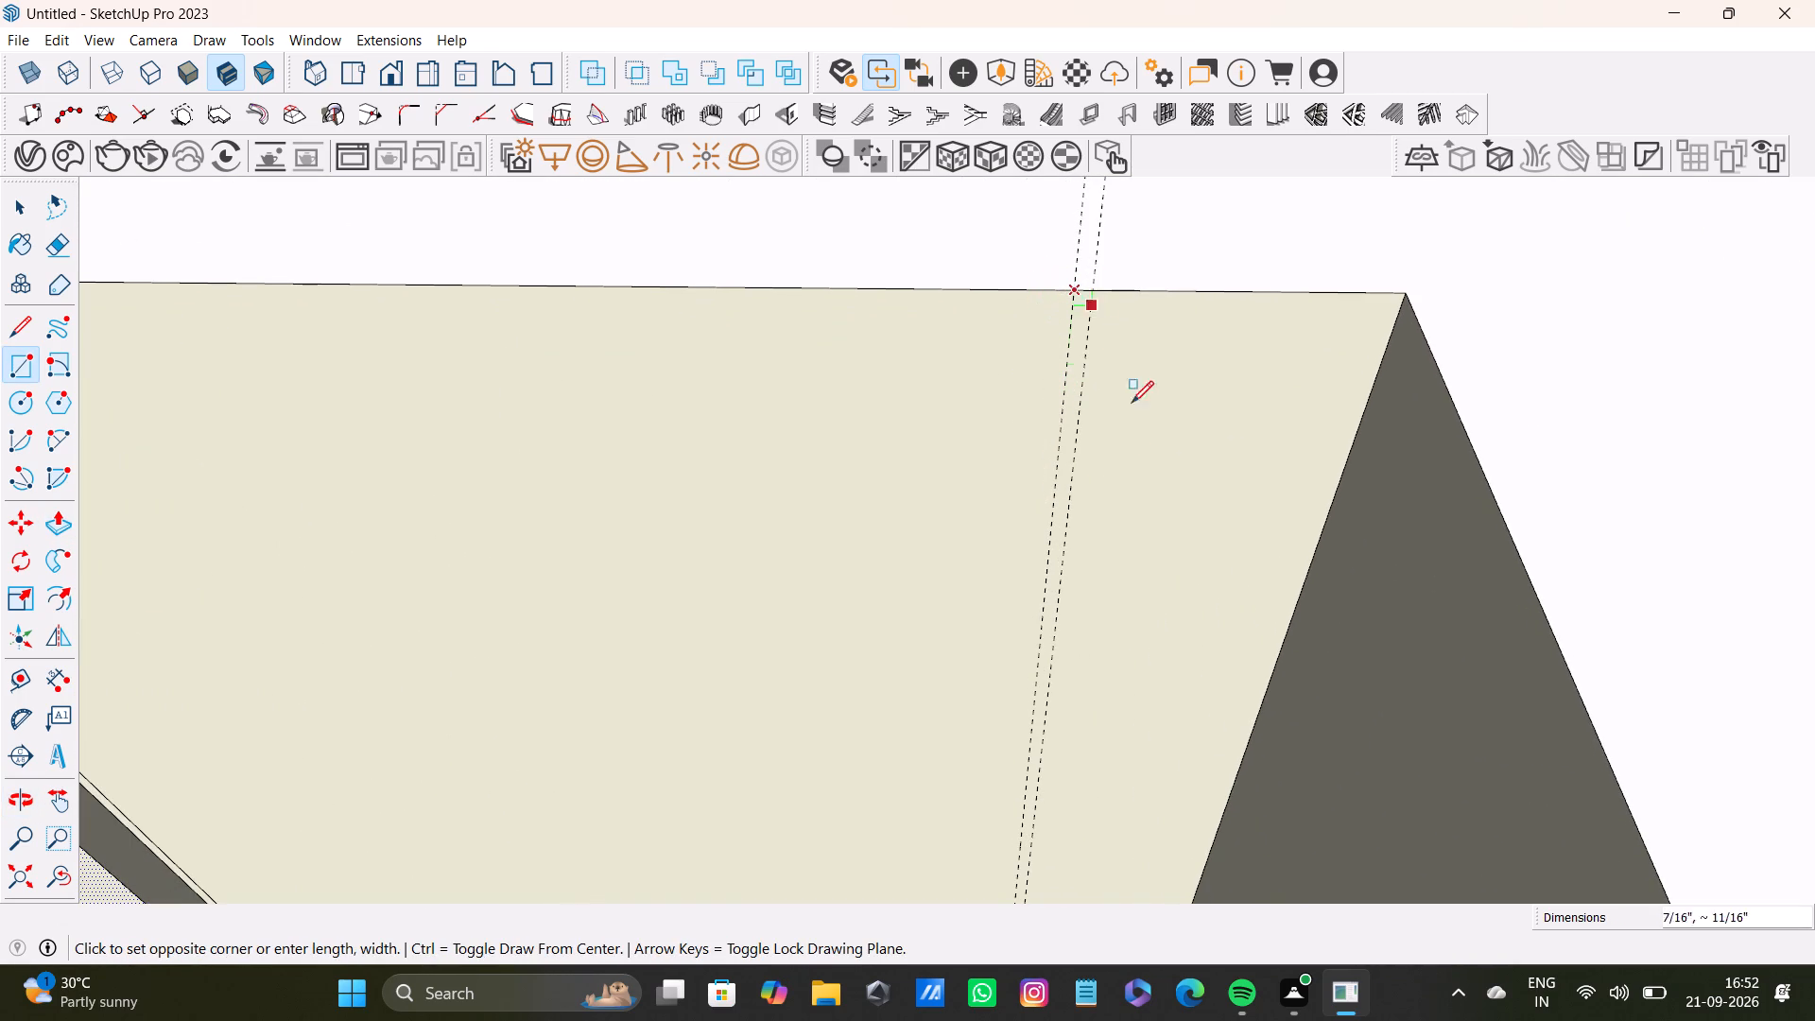
scroll(1098, 541, "down", 3)
middle_click_drag(1100, 621, 1055, 448, "shift")
scroll(1051, 663, "down", 2)
middle_click_drag(1040, 737, 1043, 511, "shift")
middle_click_drag(1042, 707, 1047, 423)
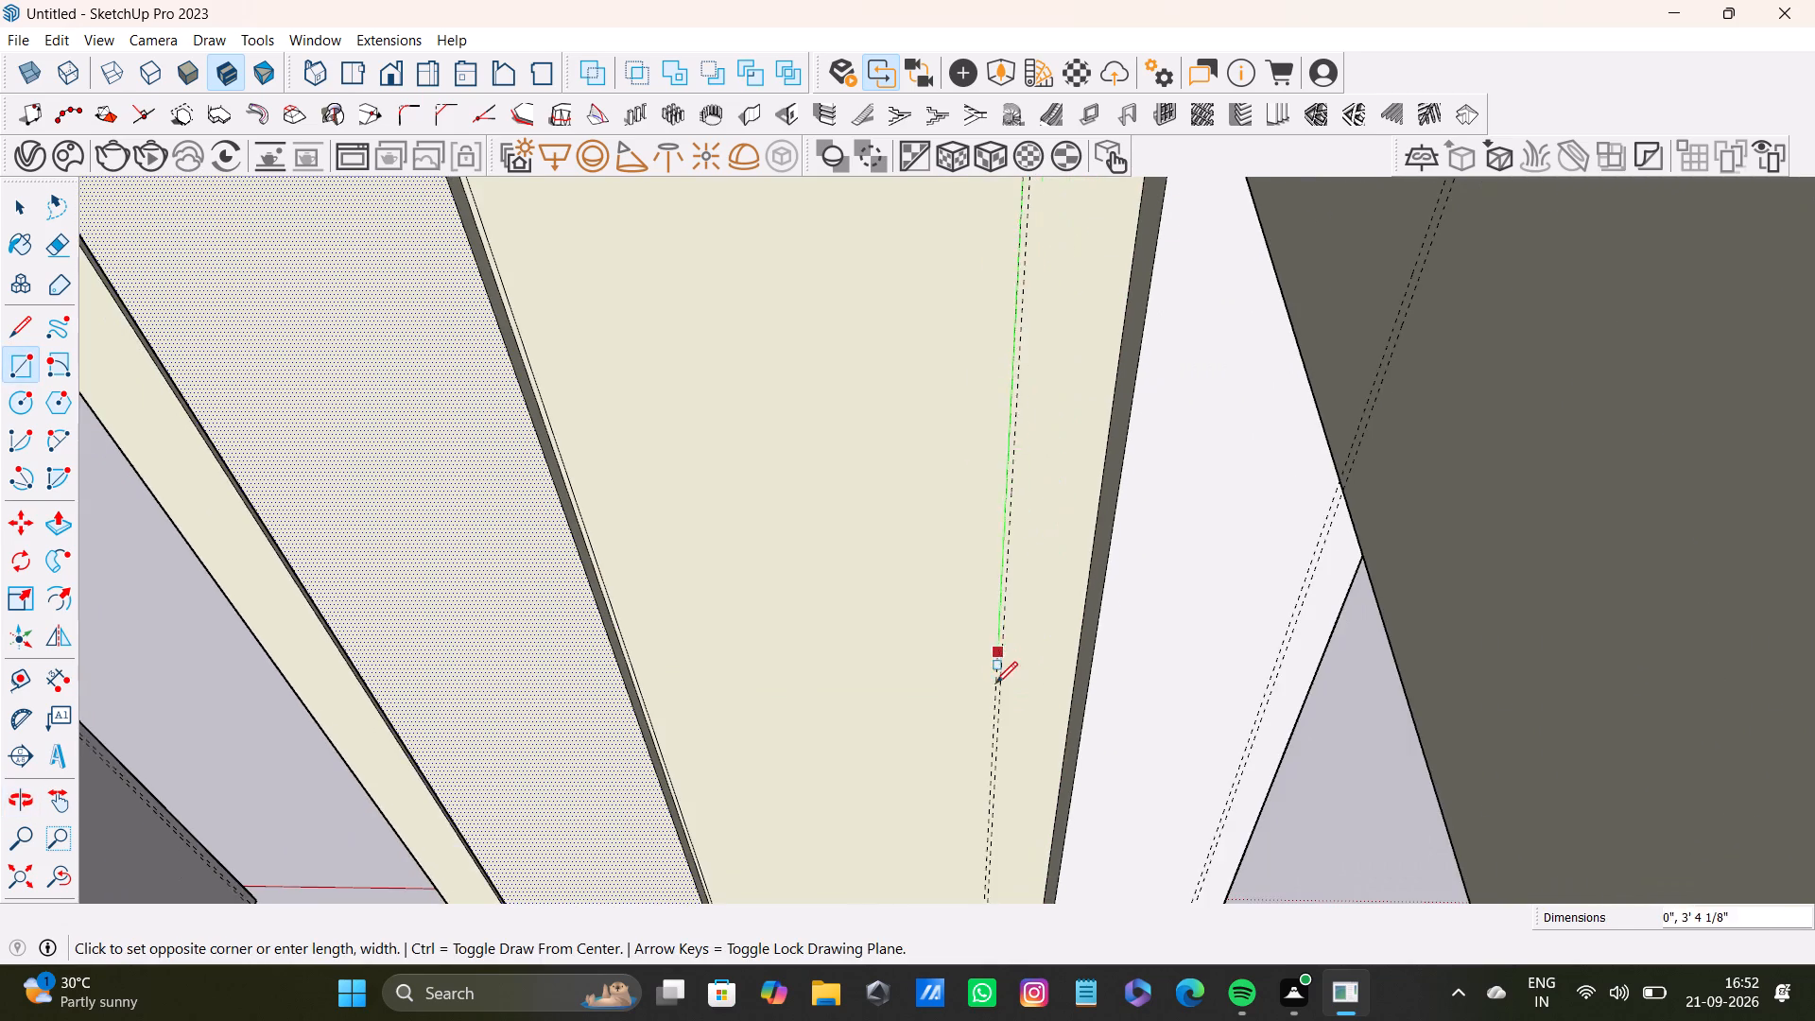
middle_click_drag(995, 684, 1016, 407)
middle_click_drag(980, 707, 1058, 452)
middle_click_drag(1028, 737, 1058, 496)
scroll(1056, 641, "up", 3)
middle_click_drag(1071, 648, 1063, 481, "shift")
scroll(1082, 617, "up", 1)
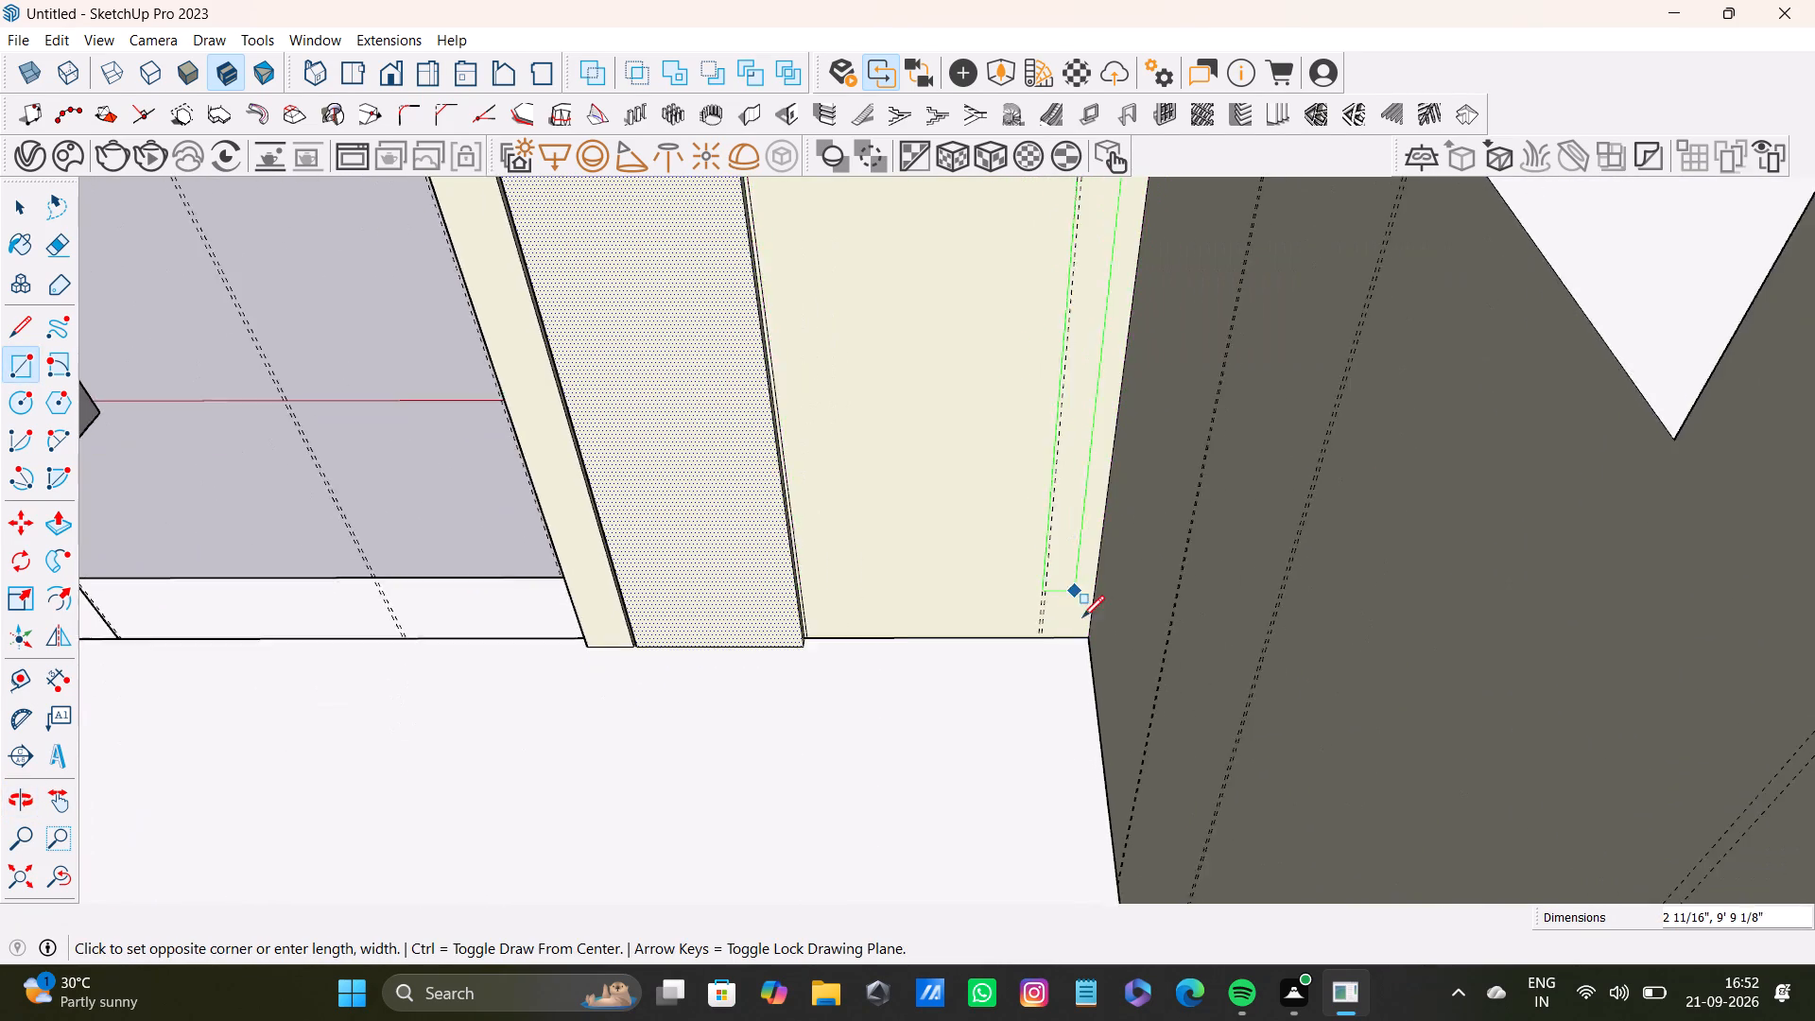
scroll(1082, 617, "up", 20)
scroll(1082, 617, "up", 2)
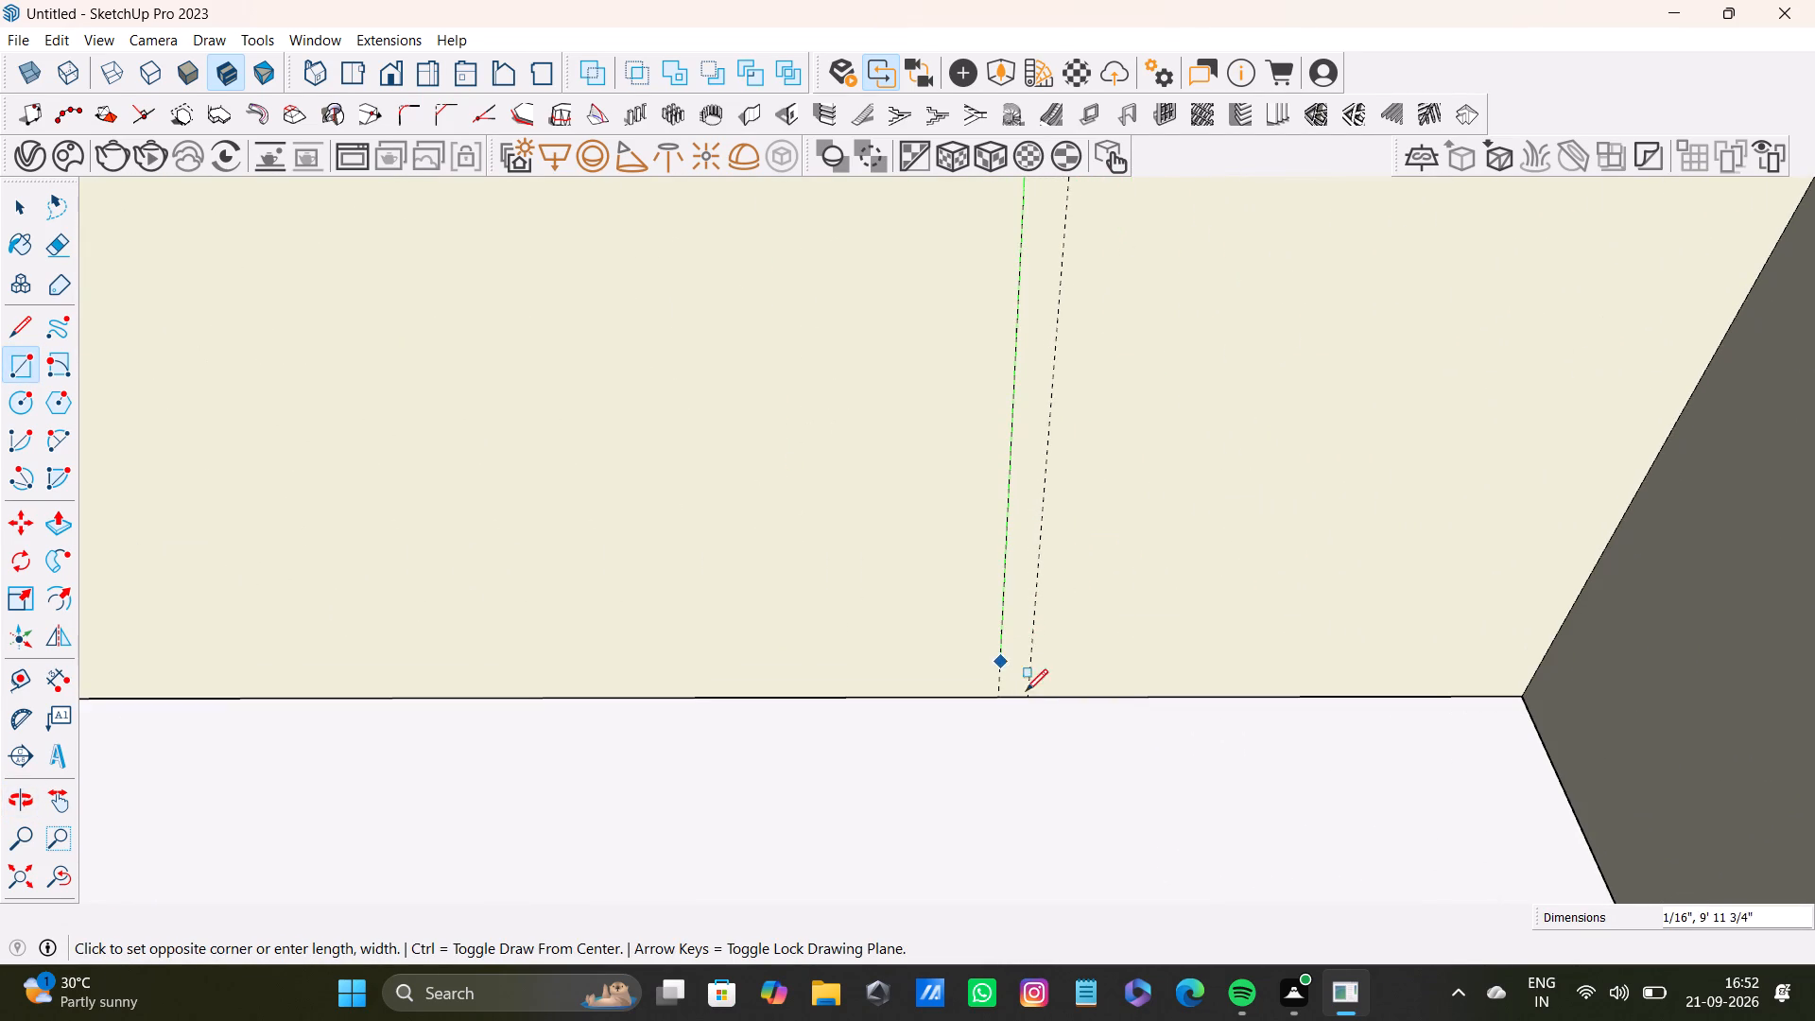
left_click(1034, 695)
key("space")
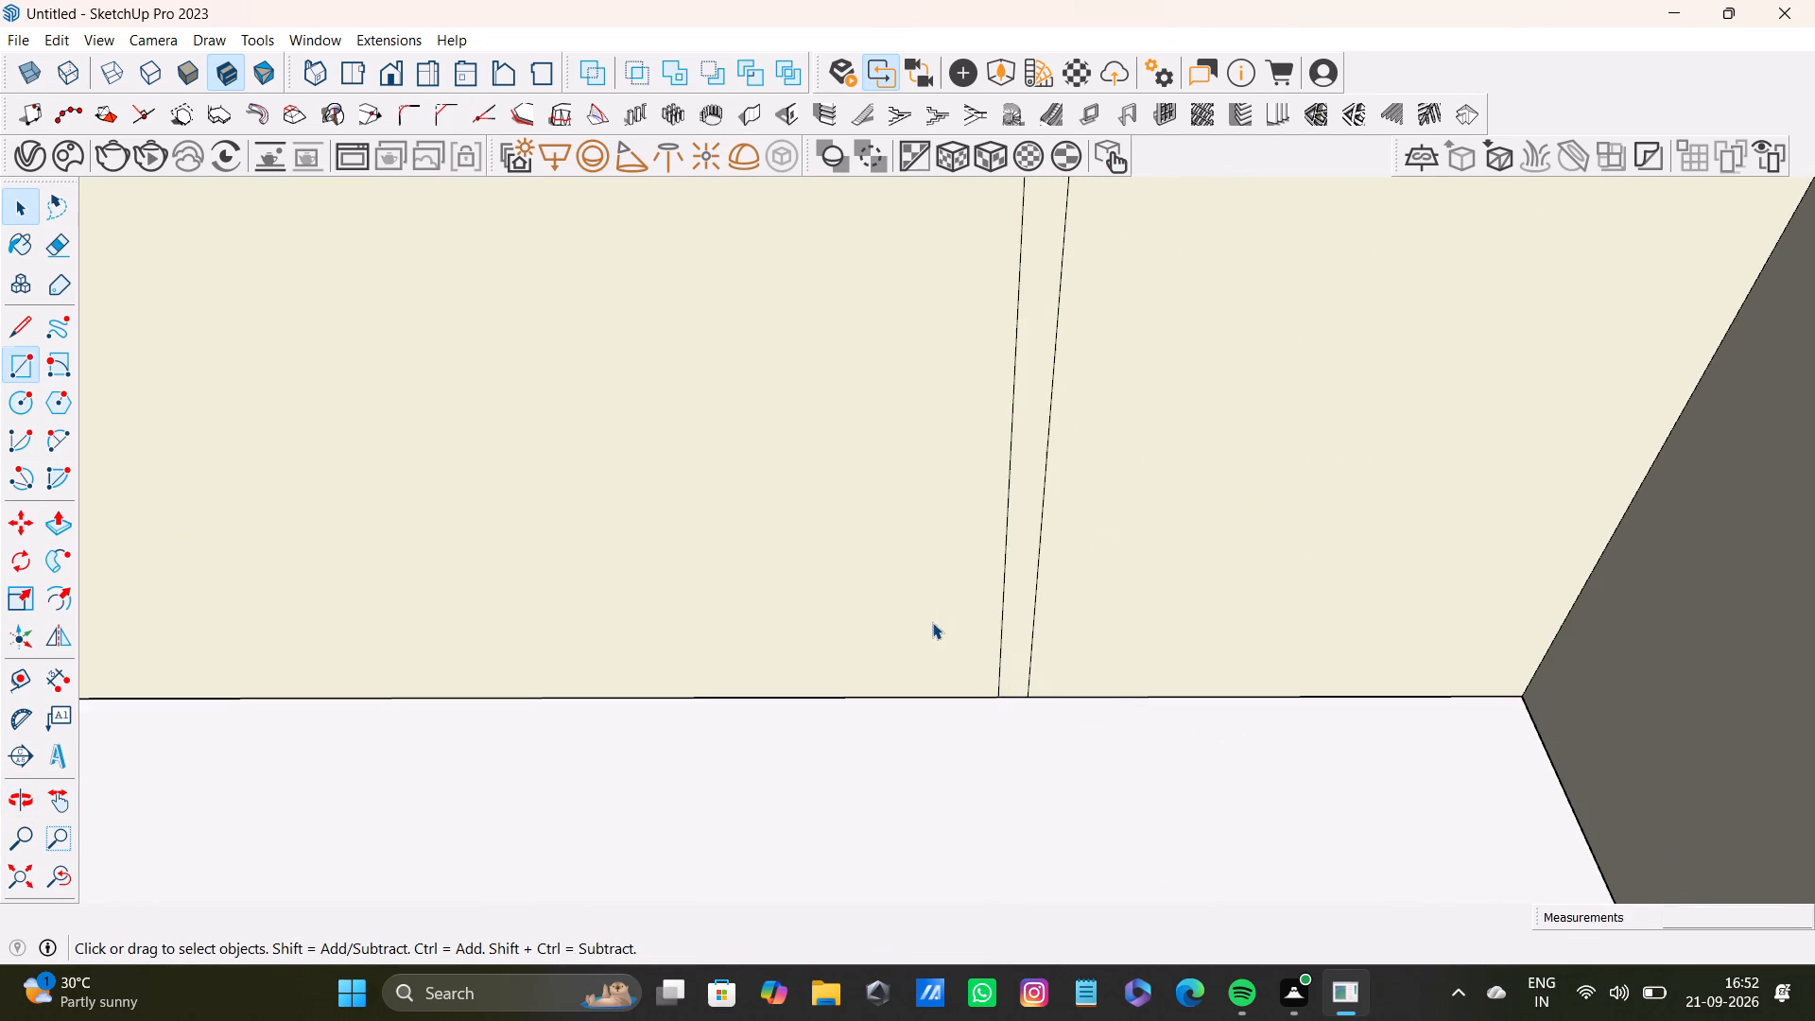
Pull the full-height panel face between the last two gap strips on the arched wall out 13/16", flush with the neighbouring panel.
left_click(932, 622)
scroll(936, 618, "down", 3)
middle_click_drag(1055, 635, 1550, 779, "shift")
scroll(1550, 776, "down", 15, "shift")
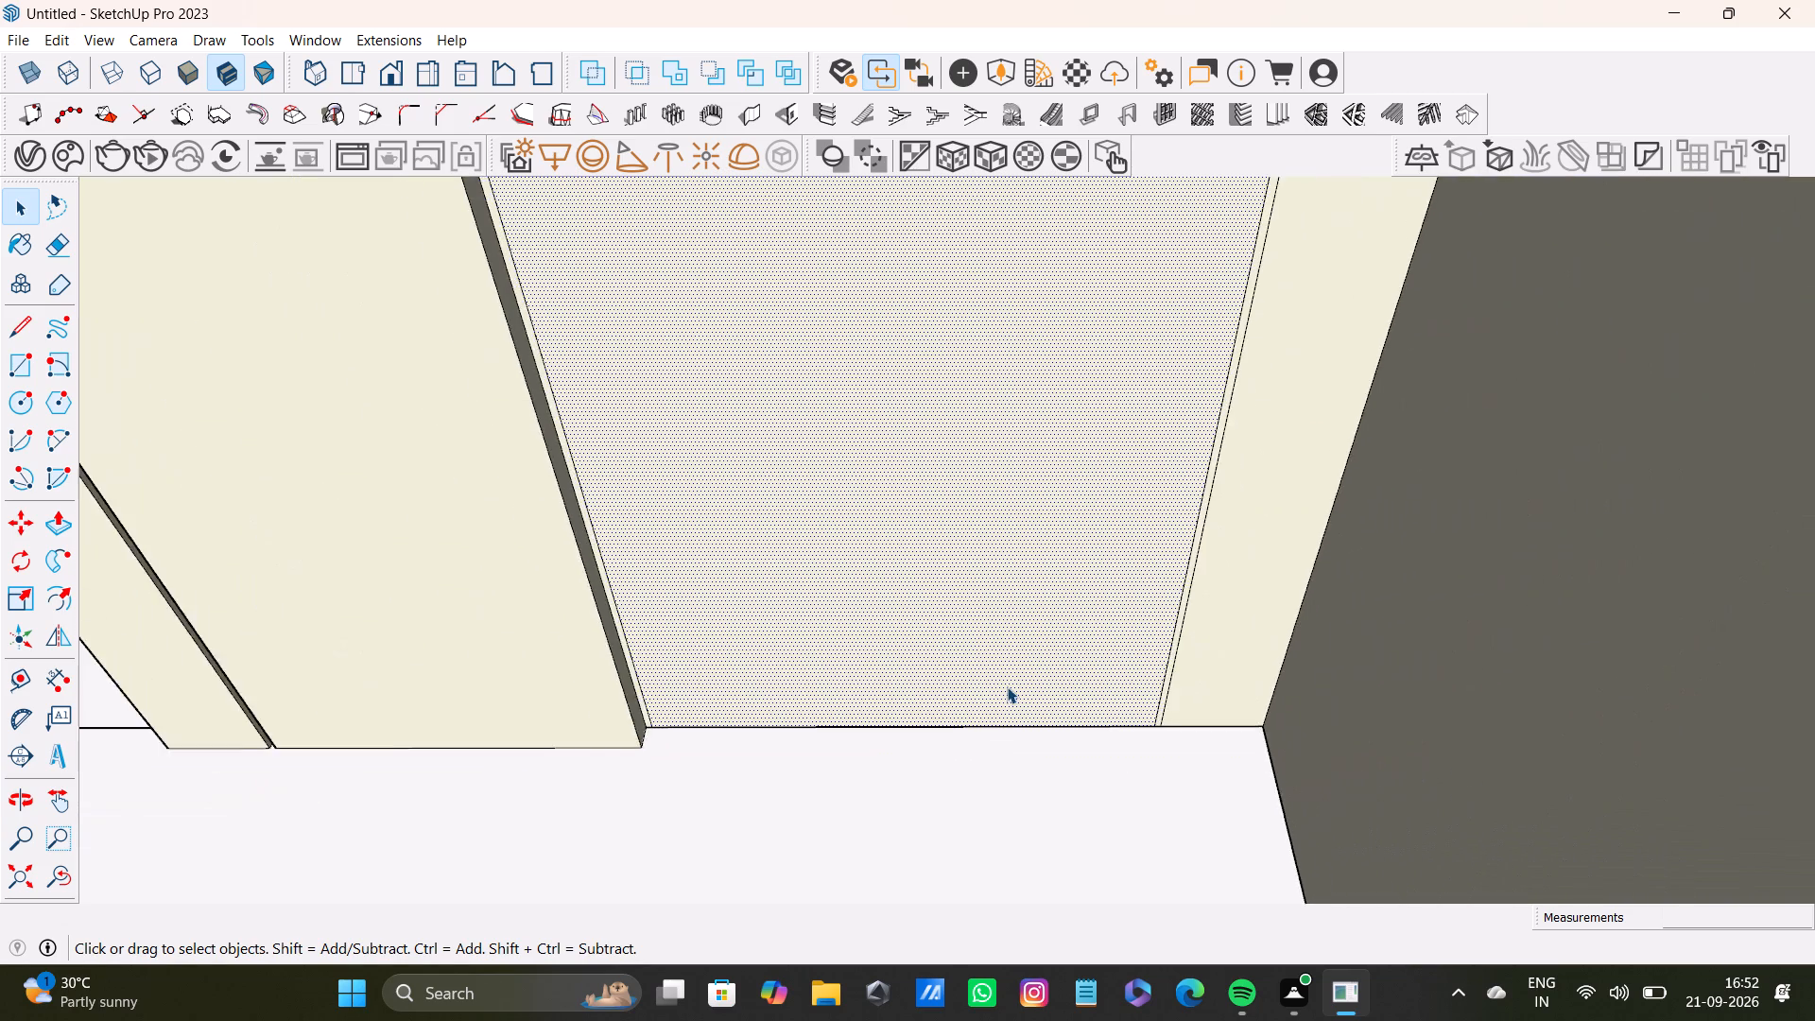
middle_click_drag(1026, 656, 1186, 839, "shift")
scroll(1125, 784, "down", 11)
middle_click_drag(1115, 703, 1129, 953, "shift")
scroll(1121, 857, "down", 3)
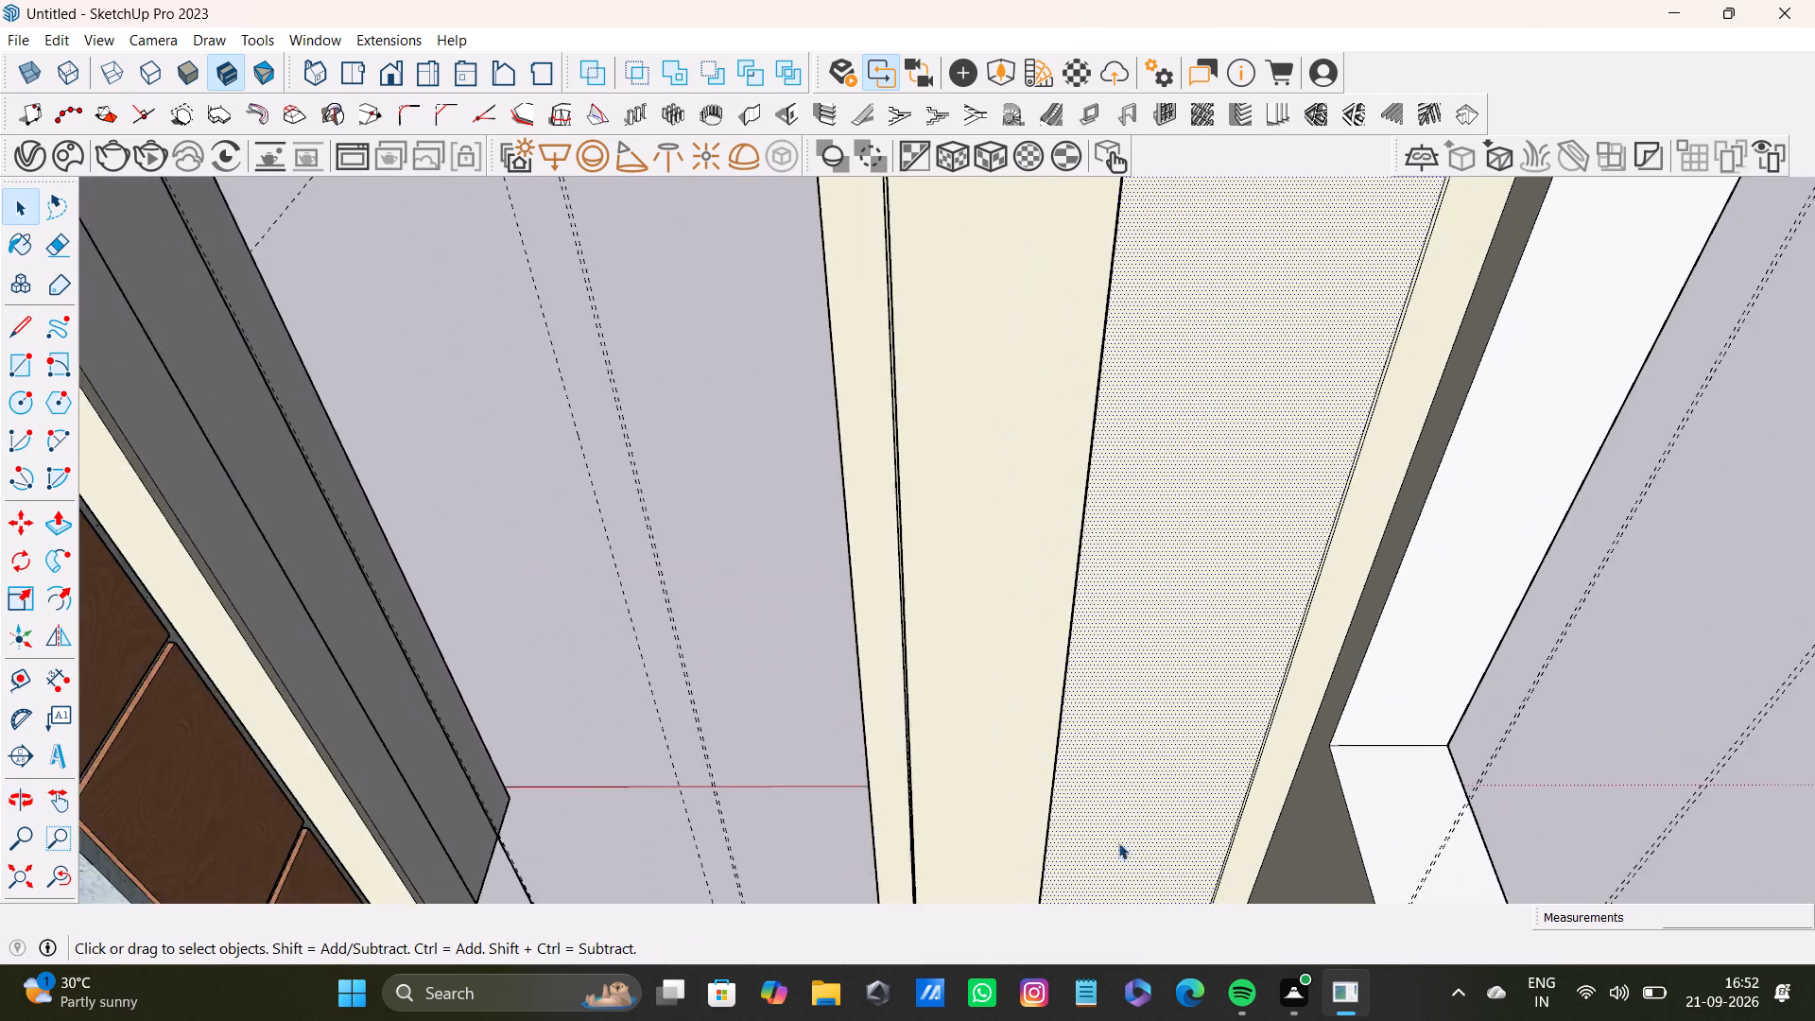
scroll(1118, 842, "down", 5)
middle_click_drag(1173, 684, 1146, 889, "shift")
middle_click_drag(1183, 702, 992, 724)
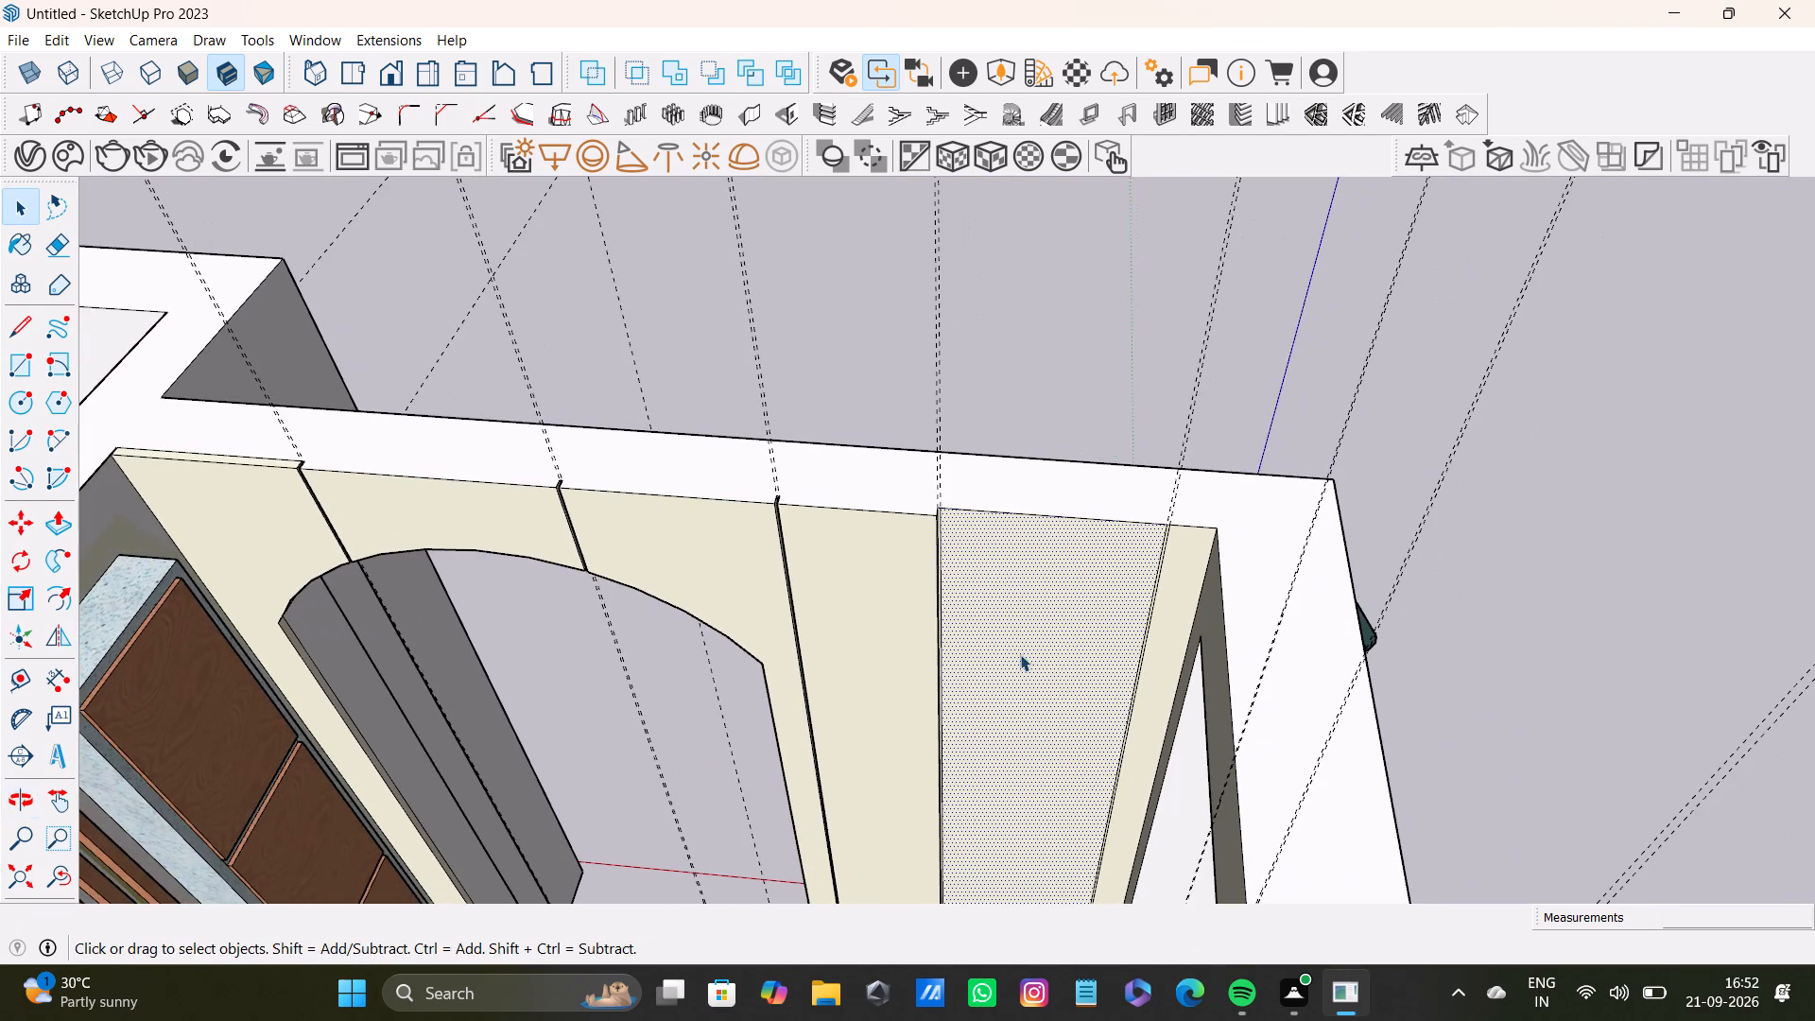
key("p")
left_click_drag(983, 560, 896, 556)
scroll(977, 628, "down", 3)
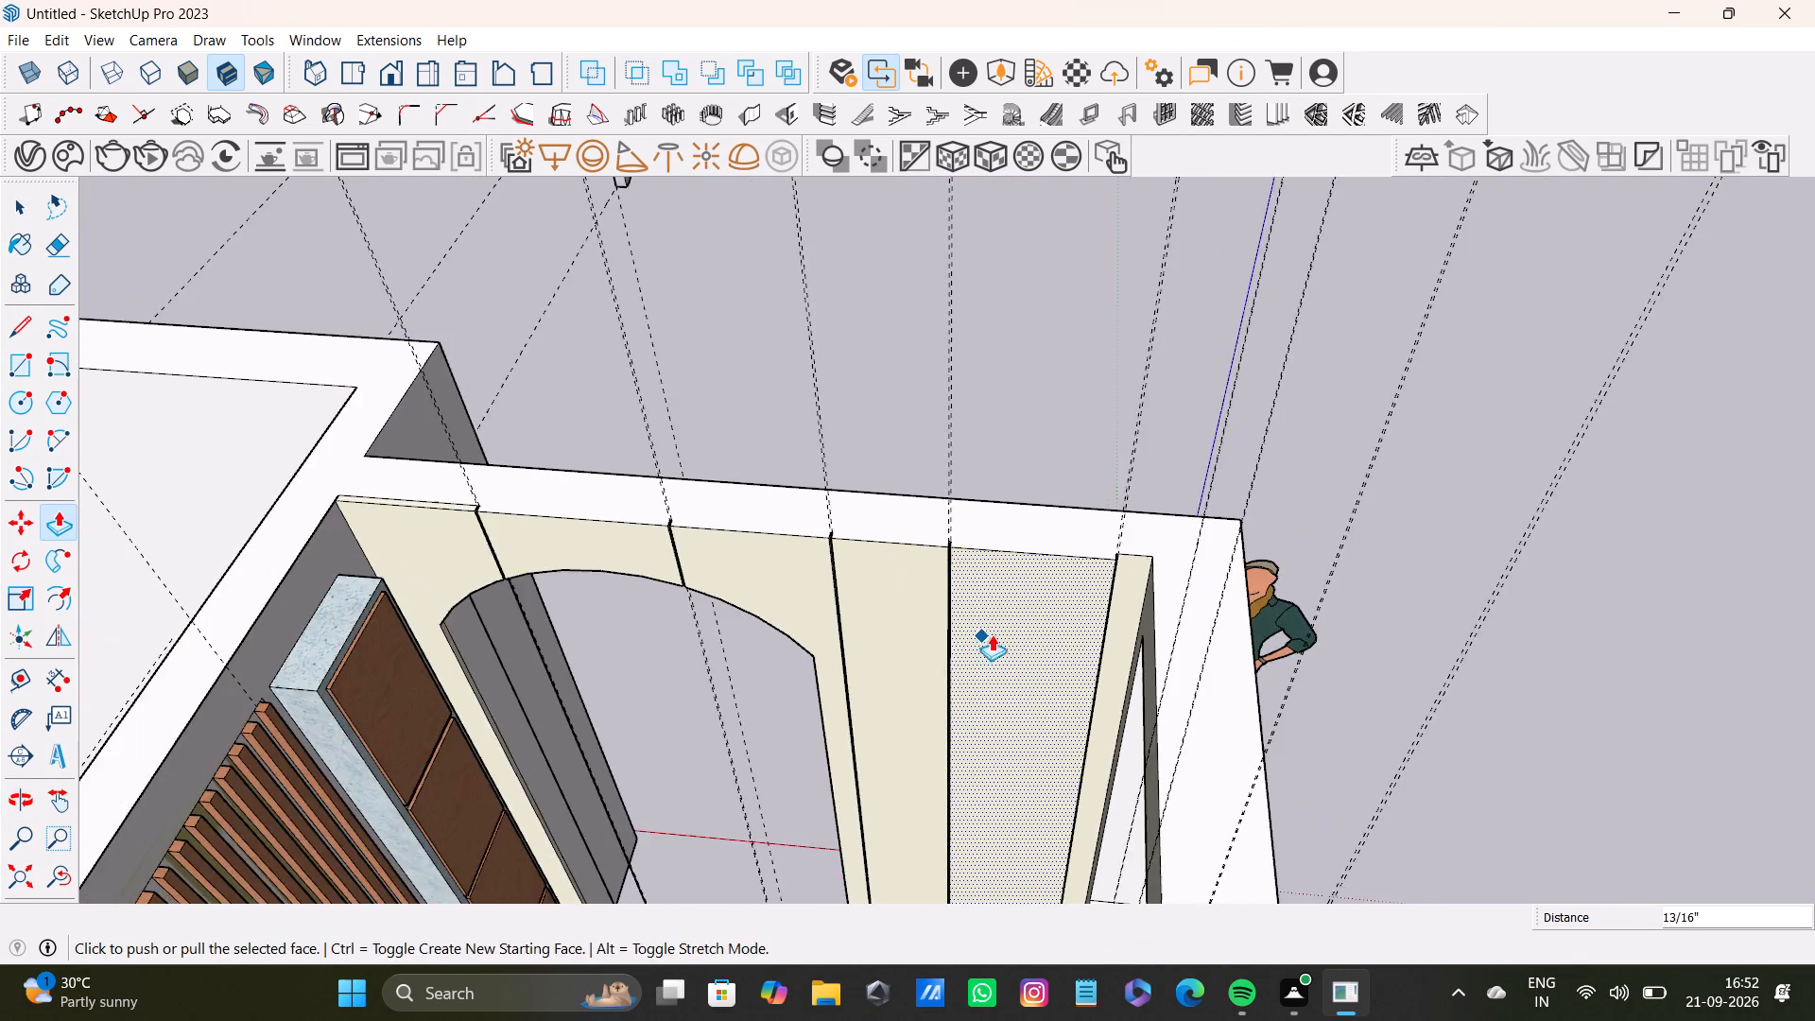
Draw a gap strip about 3/16" by 8 1/4" between the first guide pair above the window, from wall top to opening.
middle_click_drag(997, 625, 919, 634, "shift")
middle_click_drag(926, 632, 1433, 585)
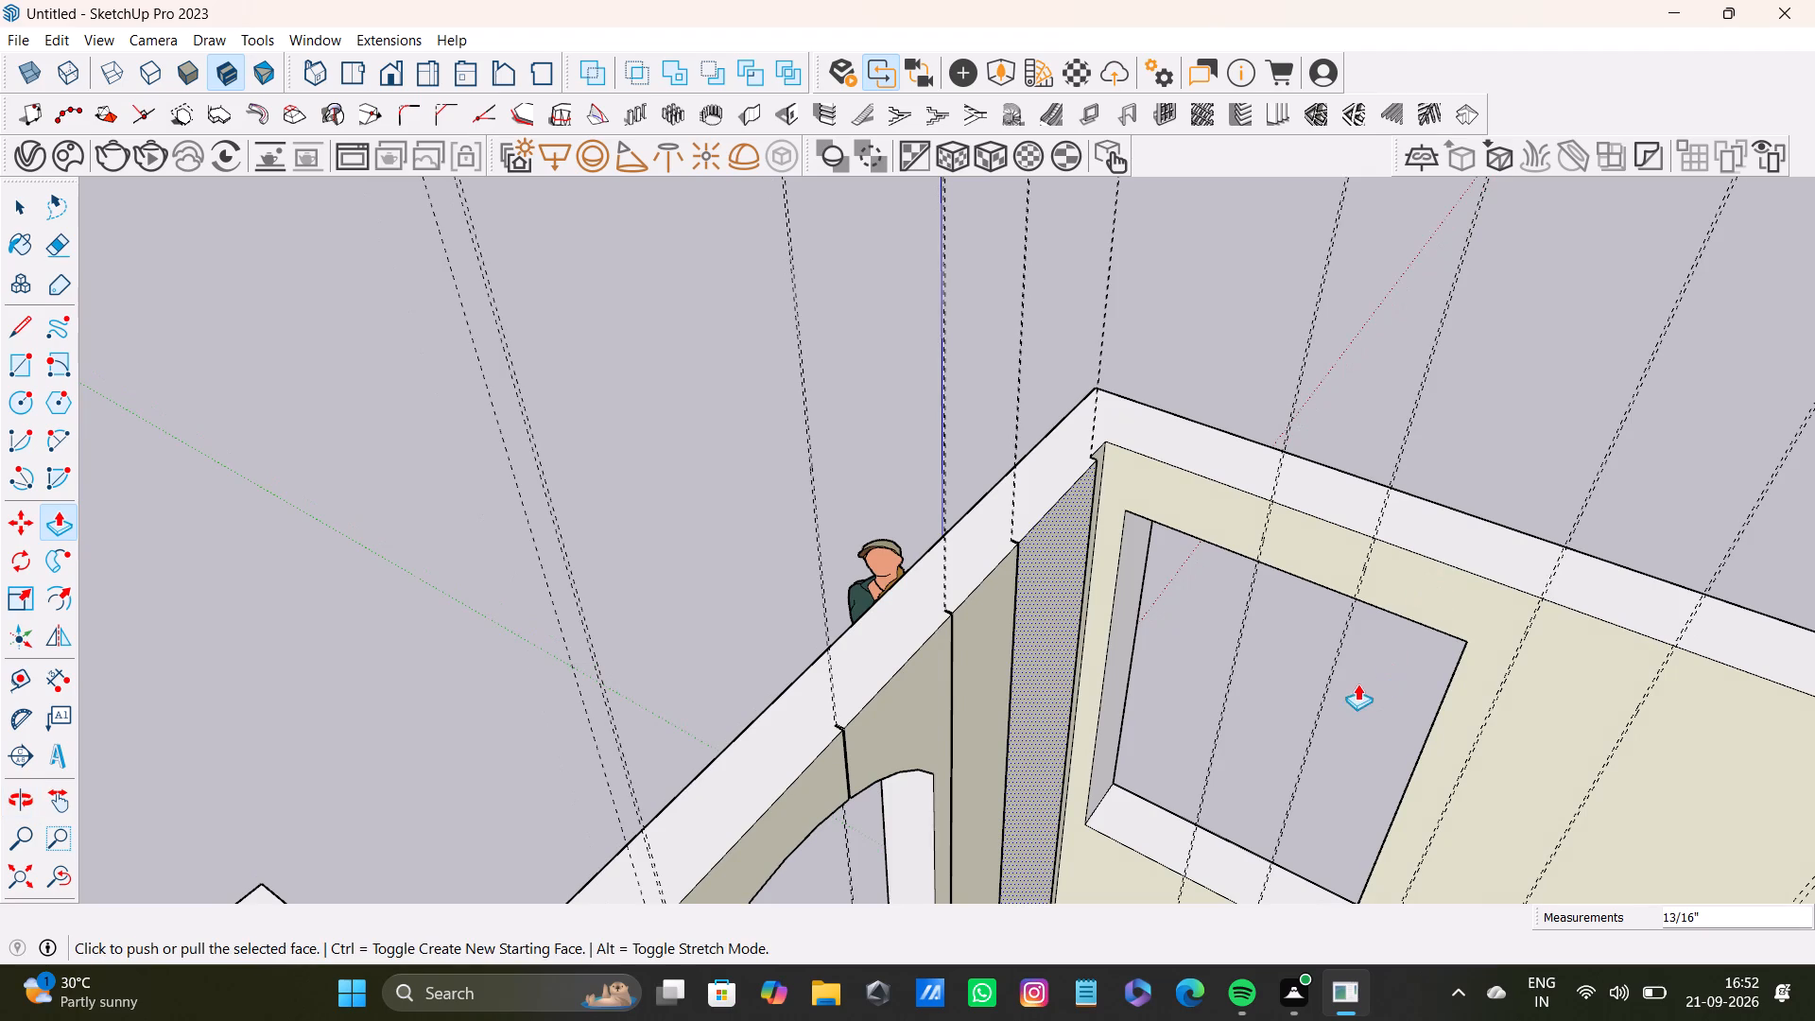
scroll(1135, 518, "up", 5)
scroll(1321, 487, "up", 1, "shift")
middle_click_drag(1321, 487, 1188, 441, "shift")
middle_click_drag(1174, 449, 1313, 441)
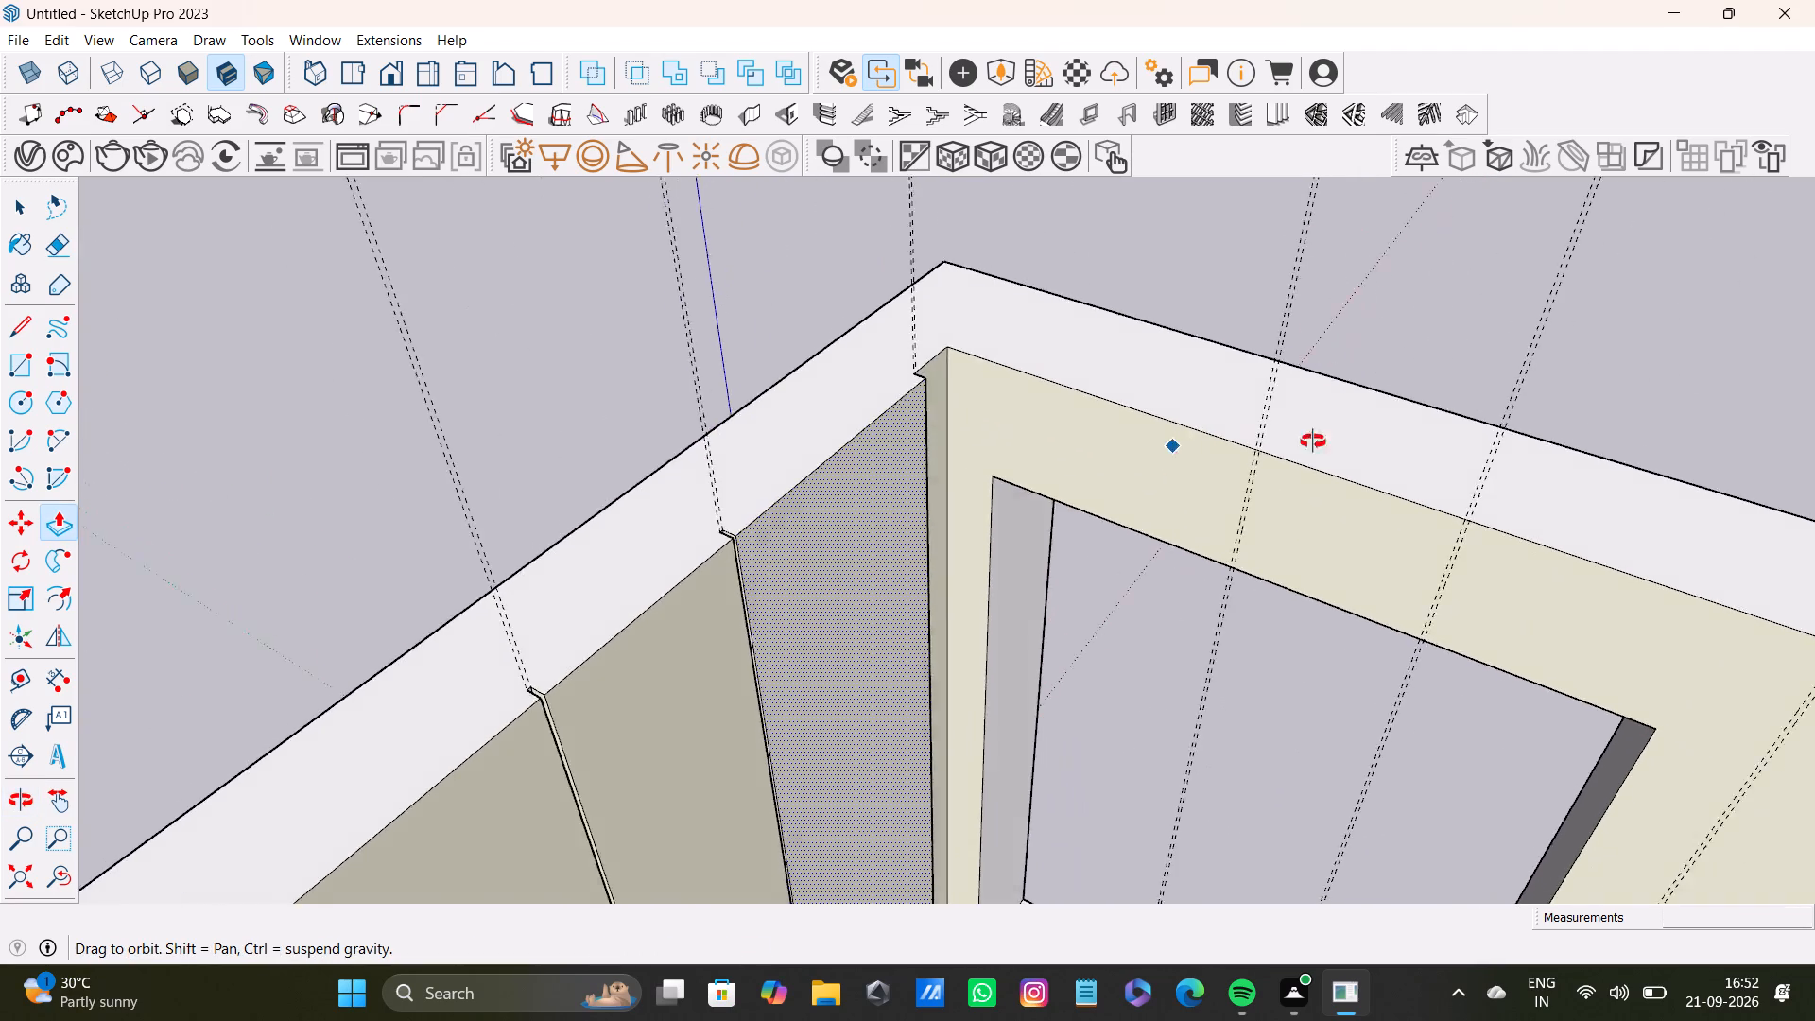
middle_click_drag(1313, 441, 1154, 406)
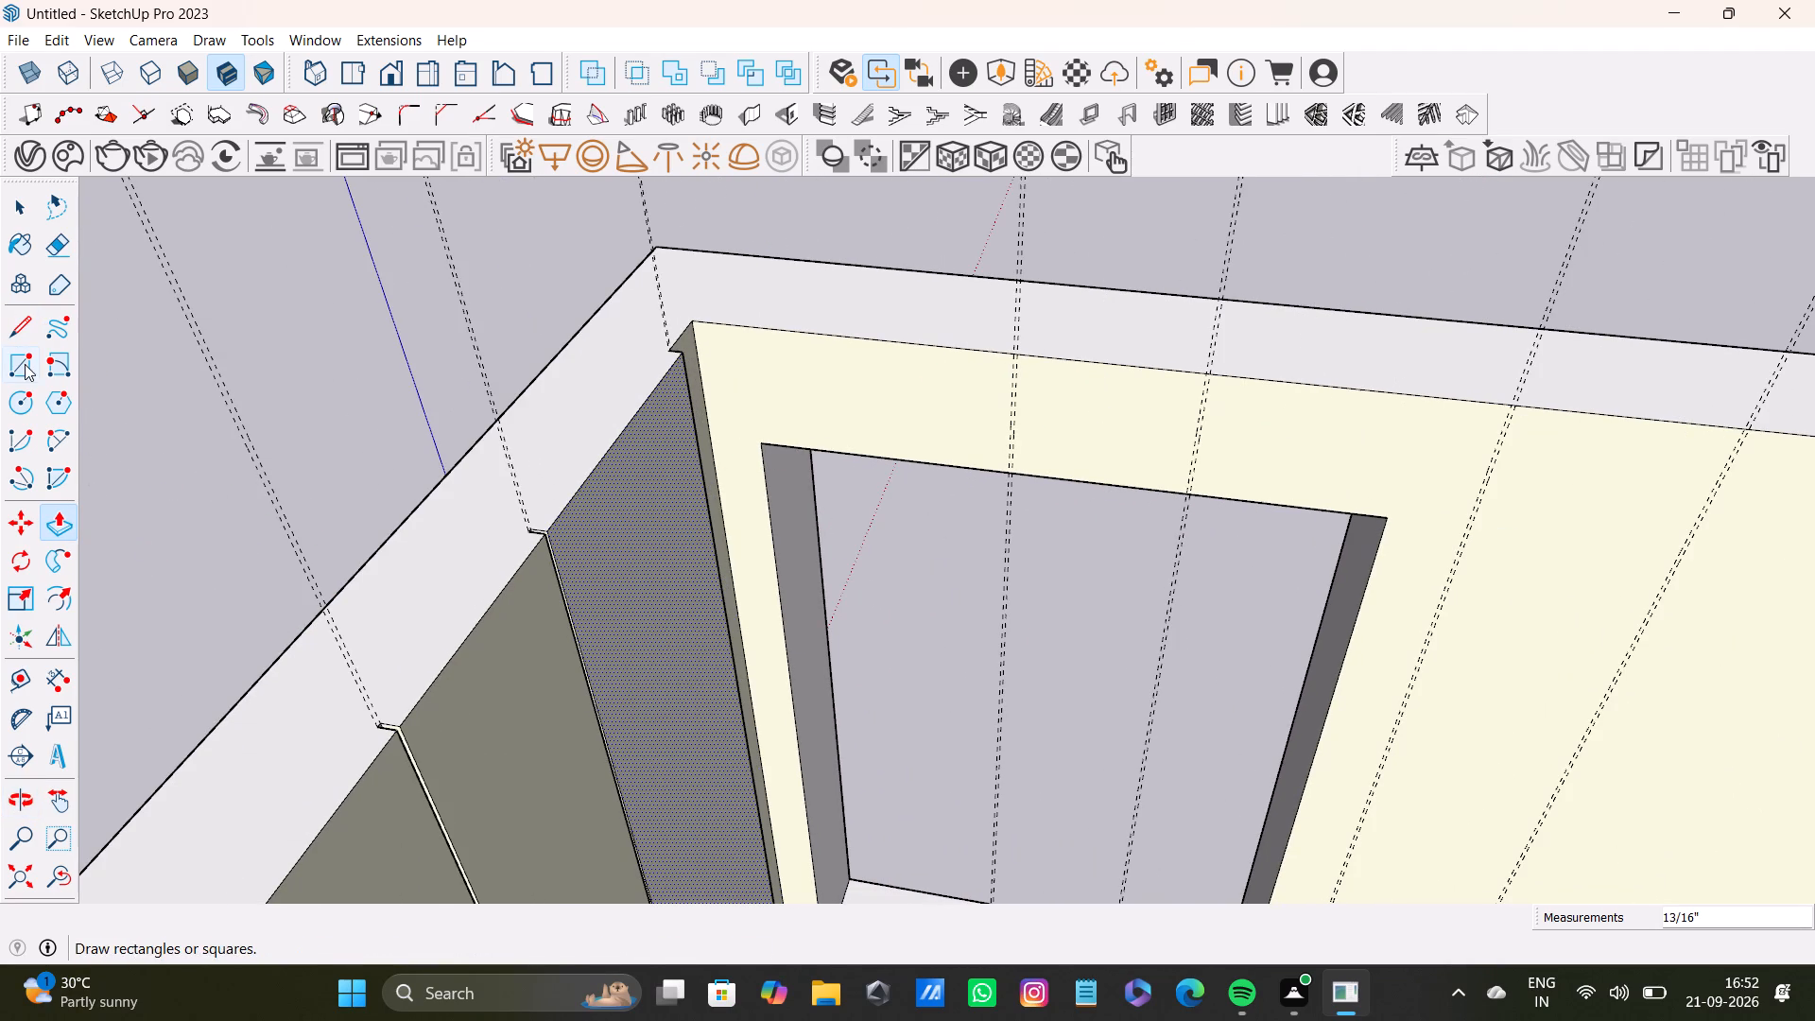
left_click_drag(26, 364, 34, 365)
scroll(984, 466, "up", 4)
scroll(1023, 338, "up", 9)
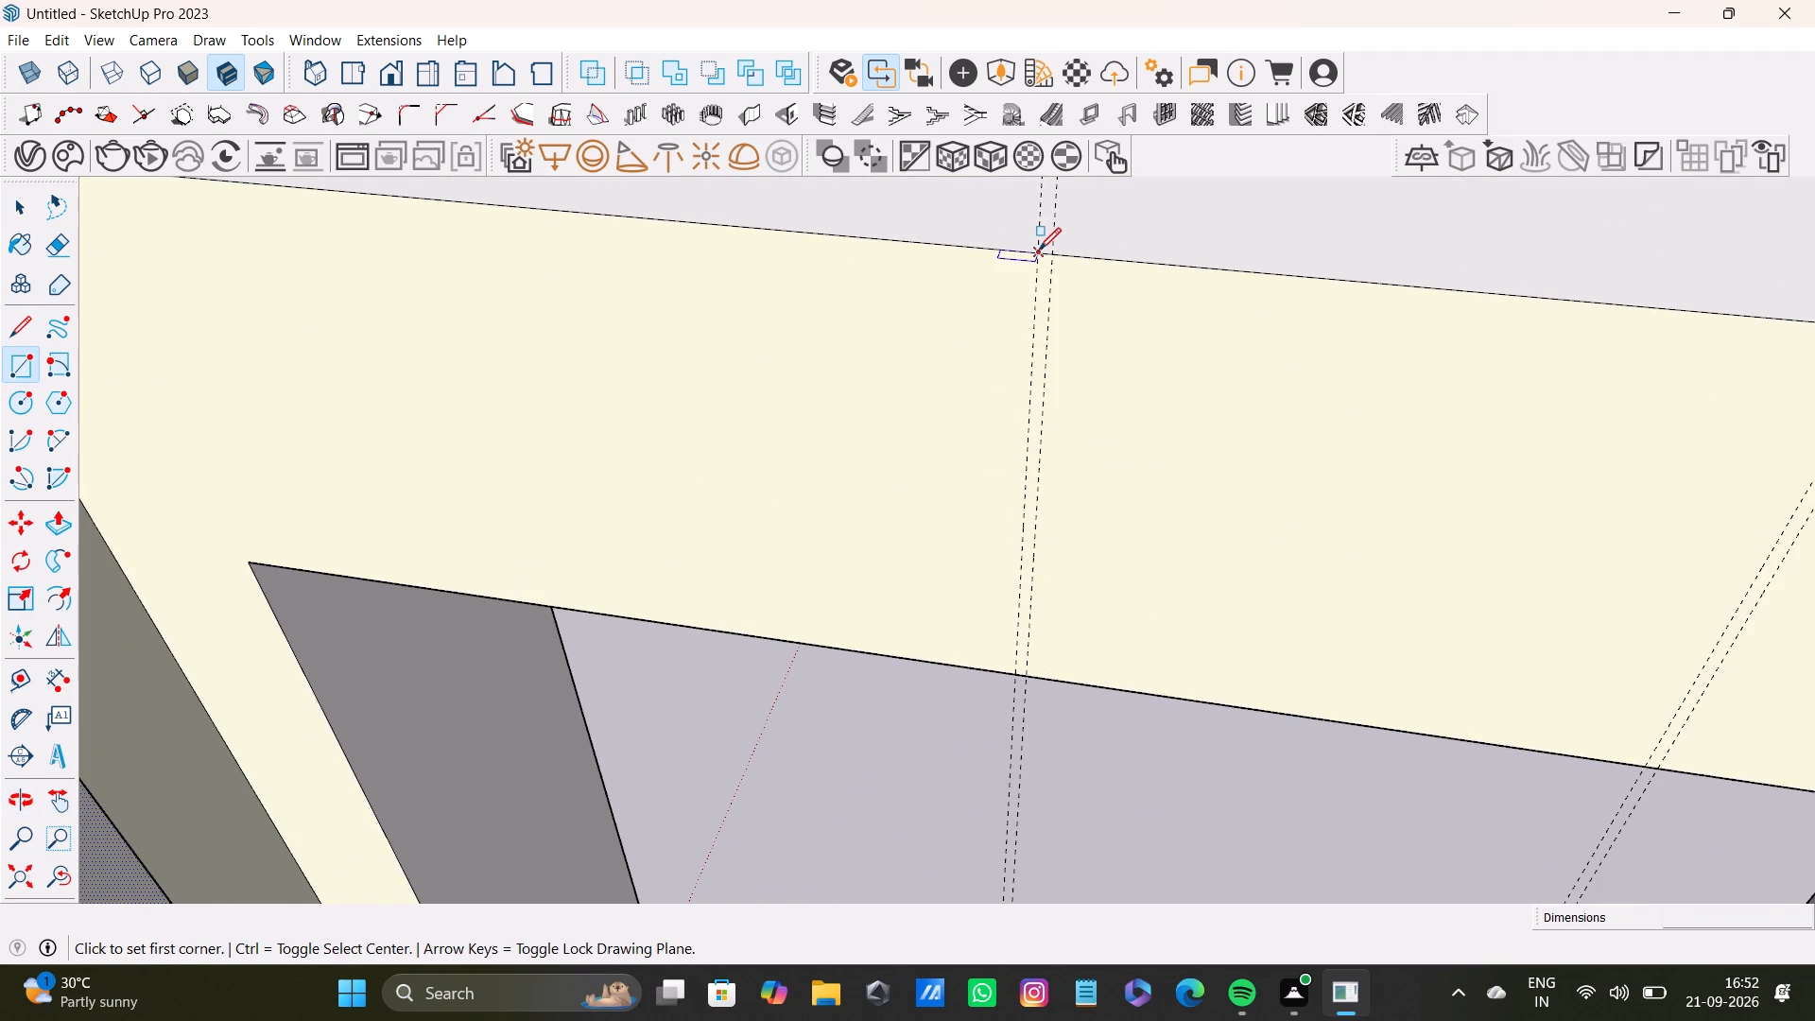
left_click(1039, 250)
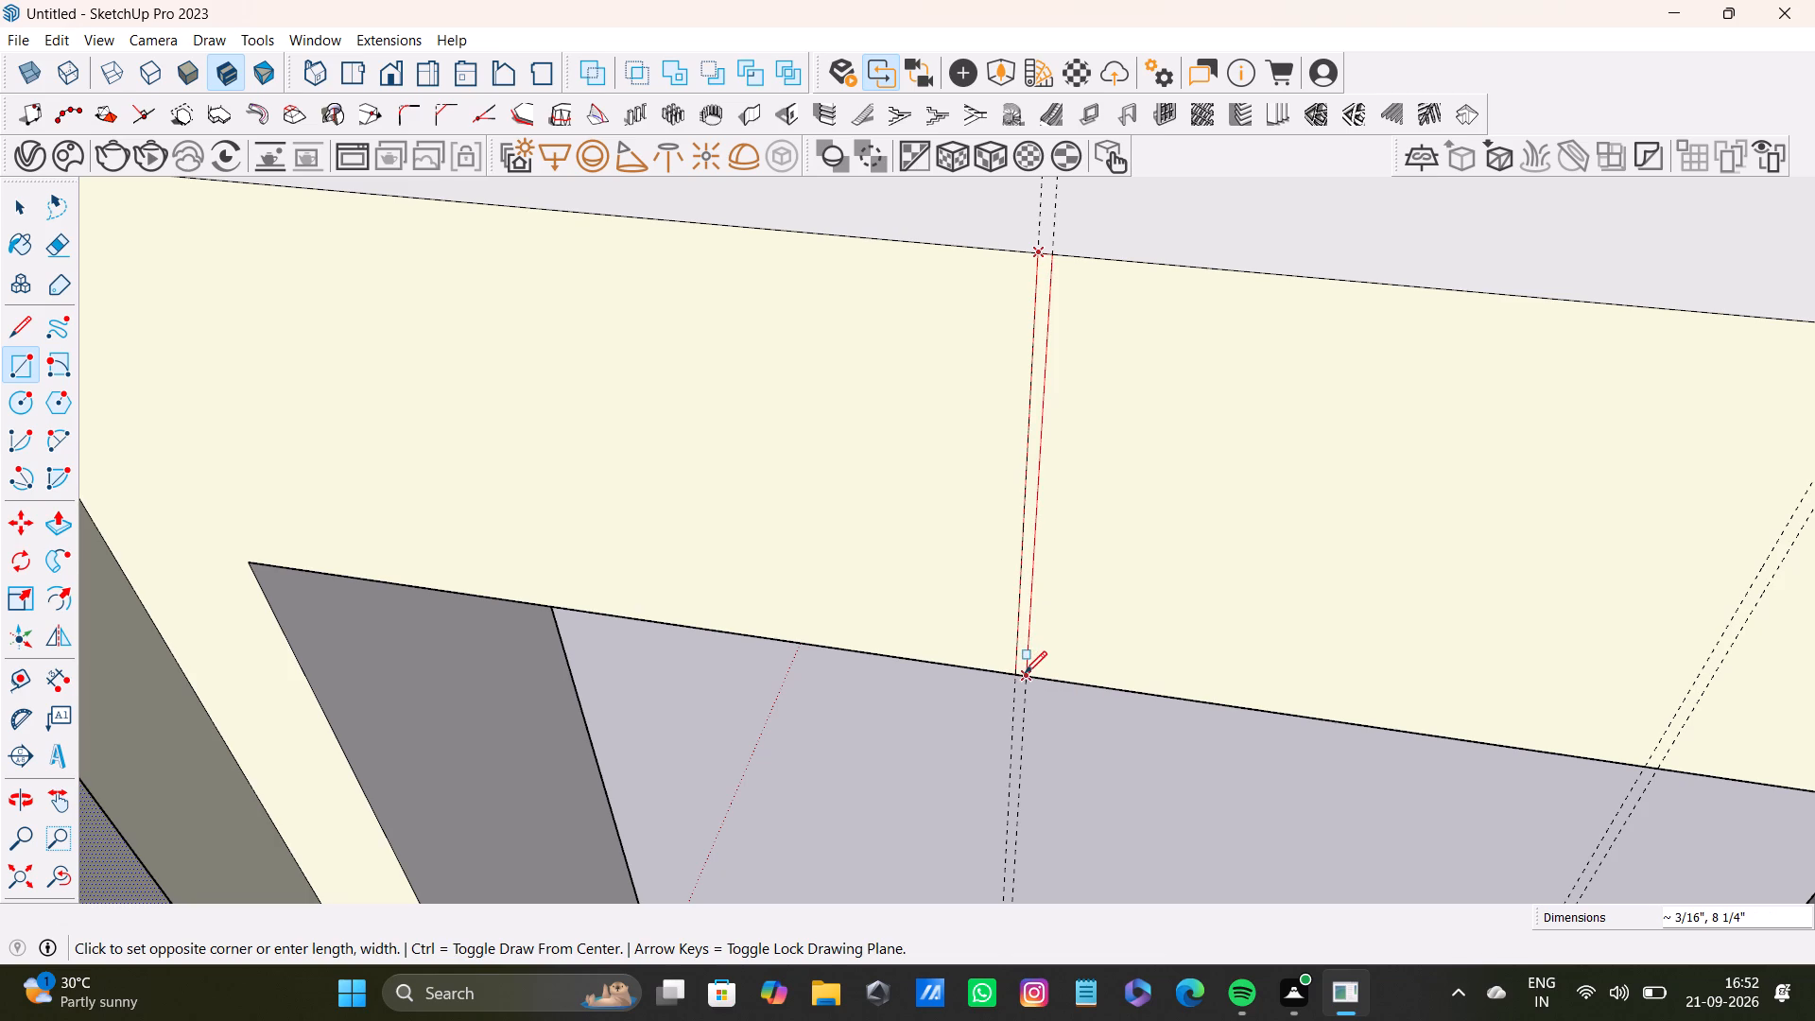
left_click(1025, 673)
Draw a gap strip about 3/16" by 4' 4 3/16" between the same guide pair below the window, from sill edge to floor.
scroll(1014, 677, "down", 12)
middle_click_drag(978, 726, 1011, 414, "shift")
middle_click_drag(1041, 701, 1045, 517)
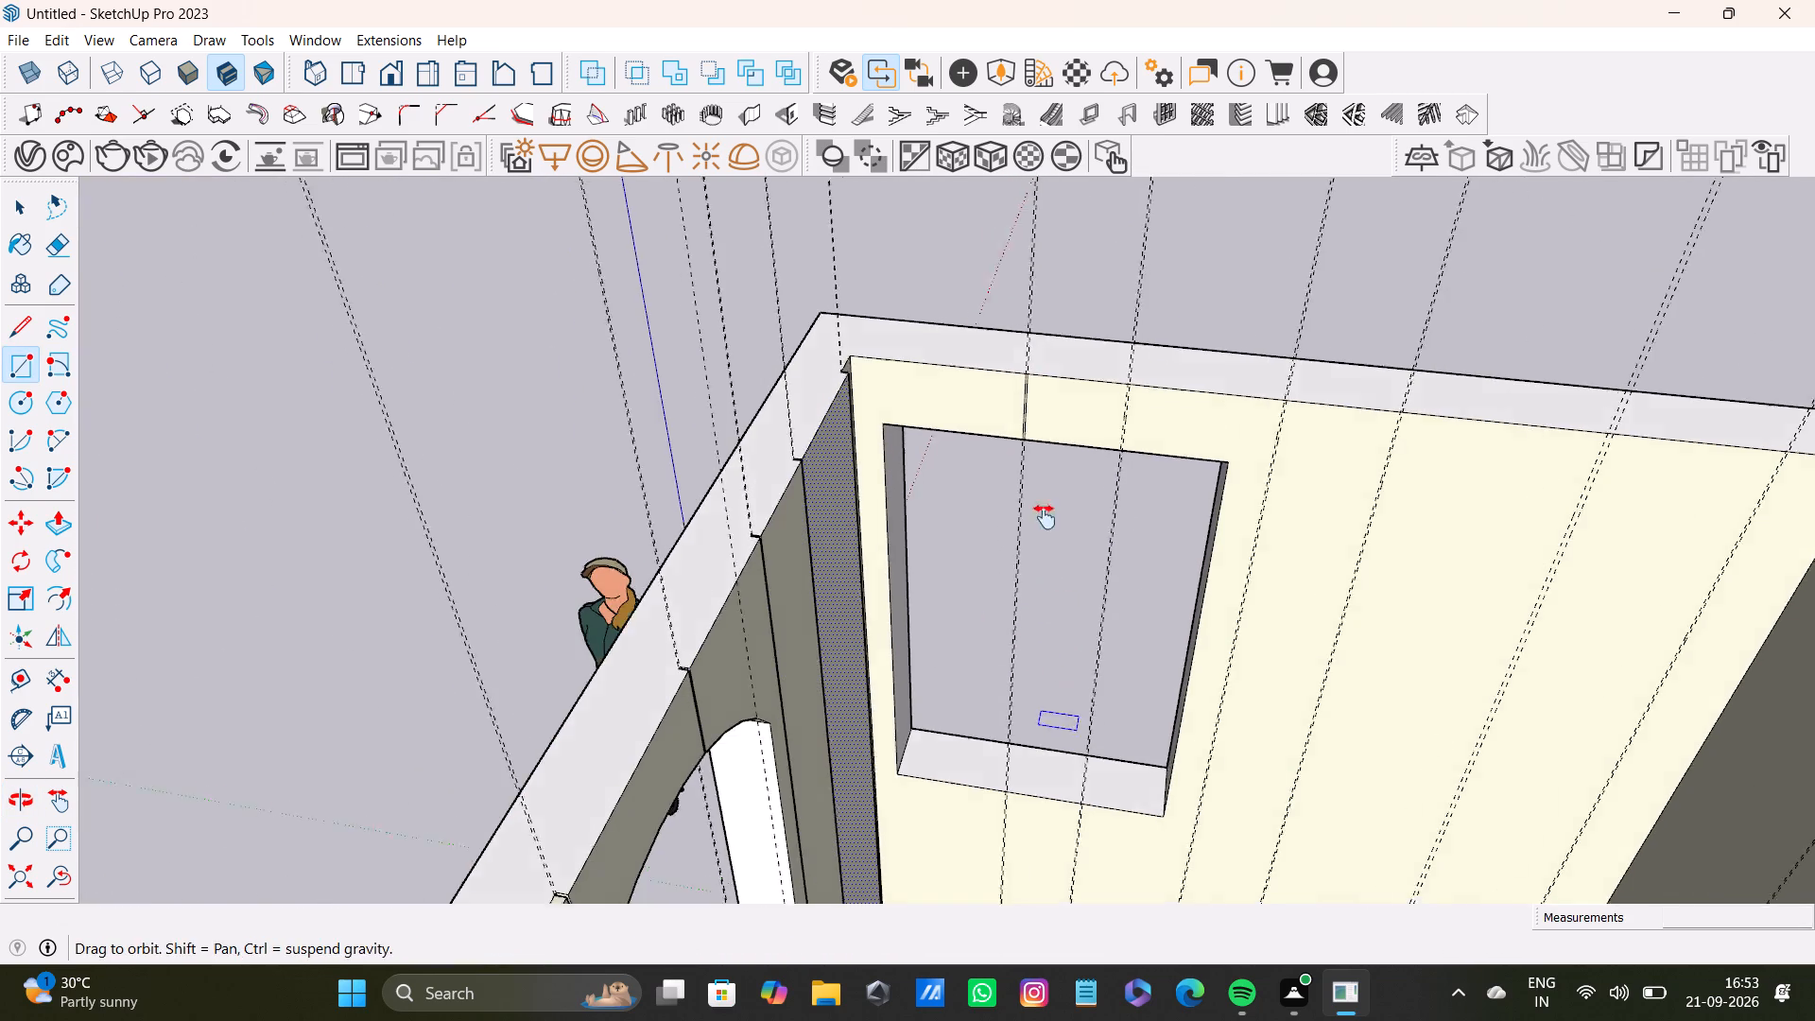
middle_click_drag(1045, 517, 1042, 460)
scroll(983, 716, "up", 20)
scroll(983, 716, "up", 3)
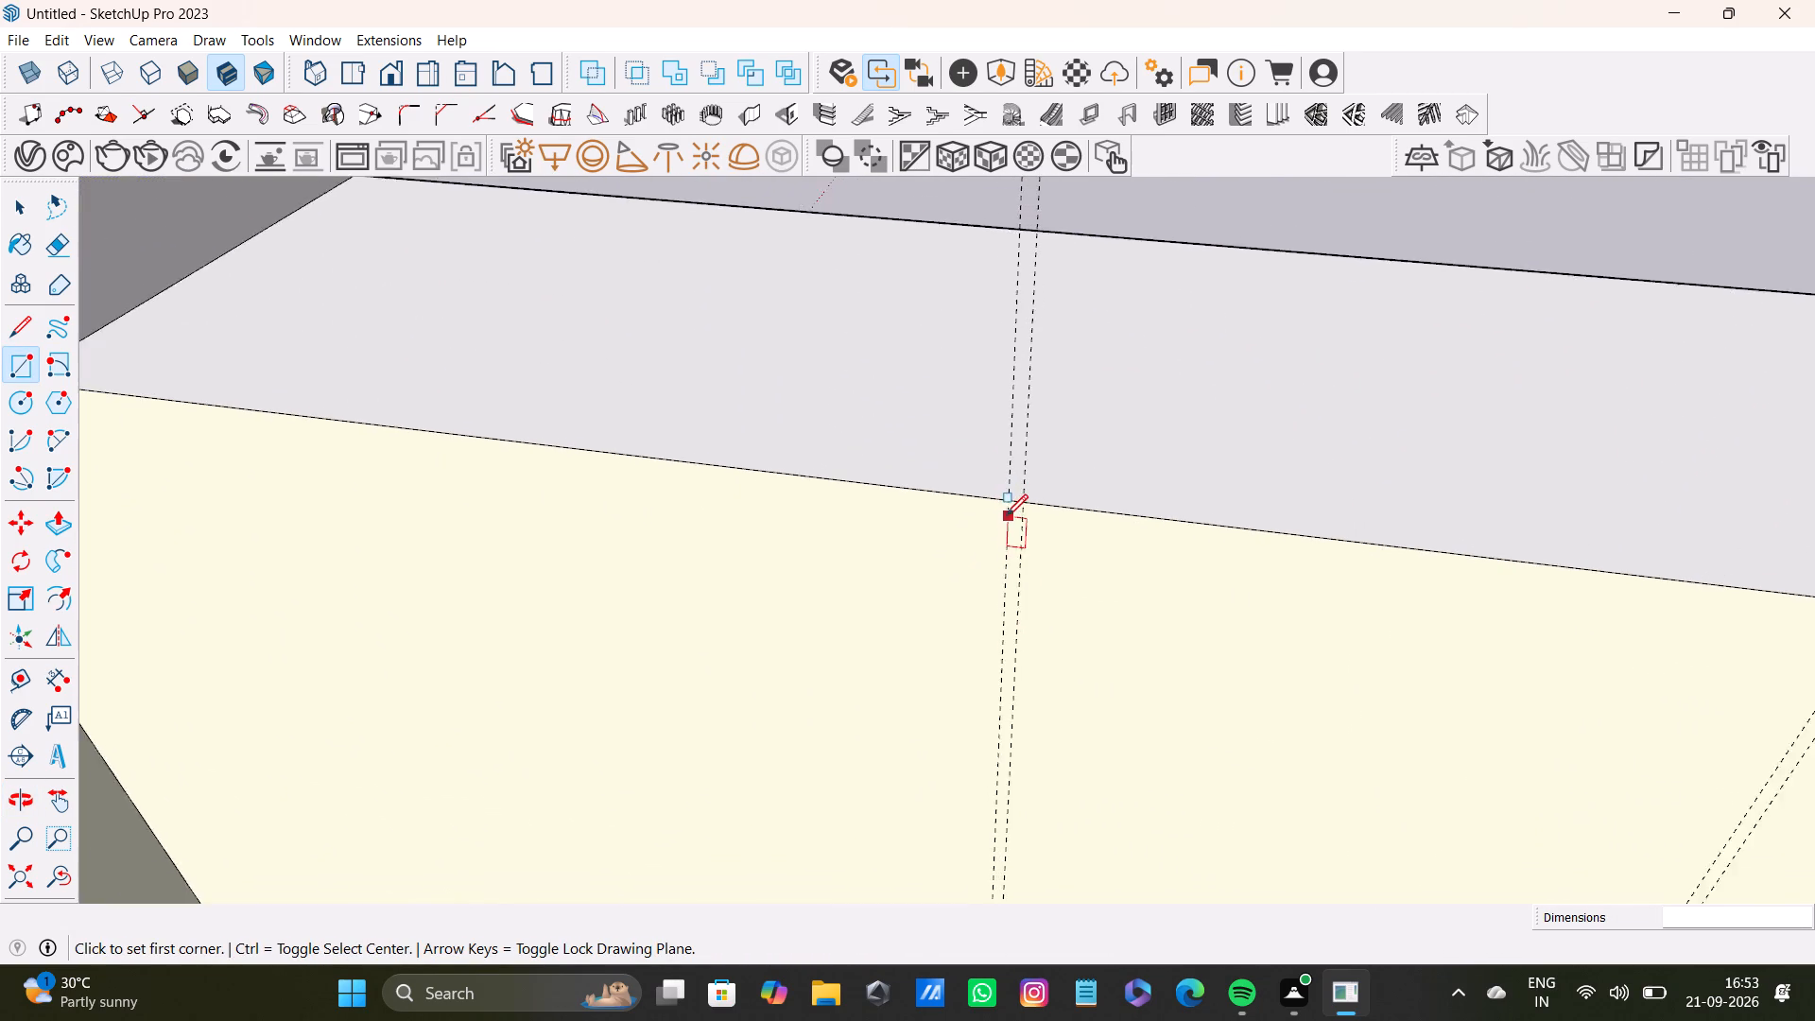
scroll(1006, 516, "up", 5)
left_click(1009, 491)
scroll(997, 781, "down", 3)
middle_click_drag(1016, 816, 989, 393, "shift")
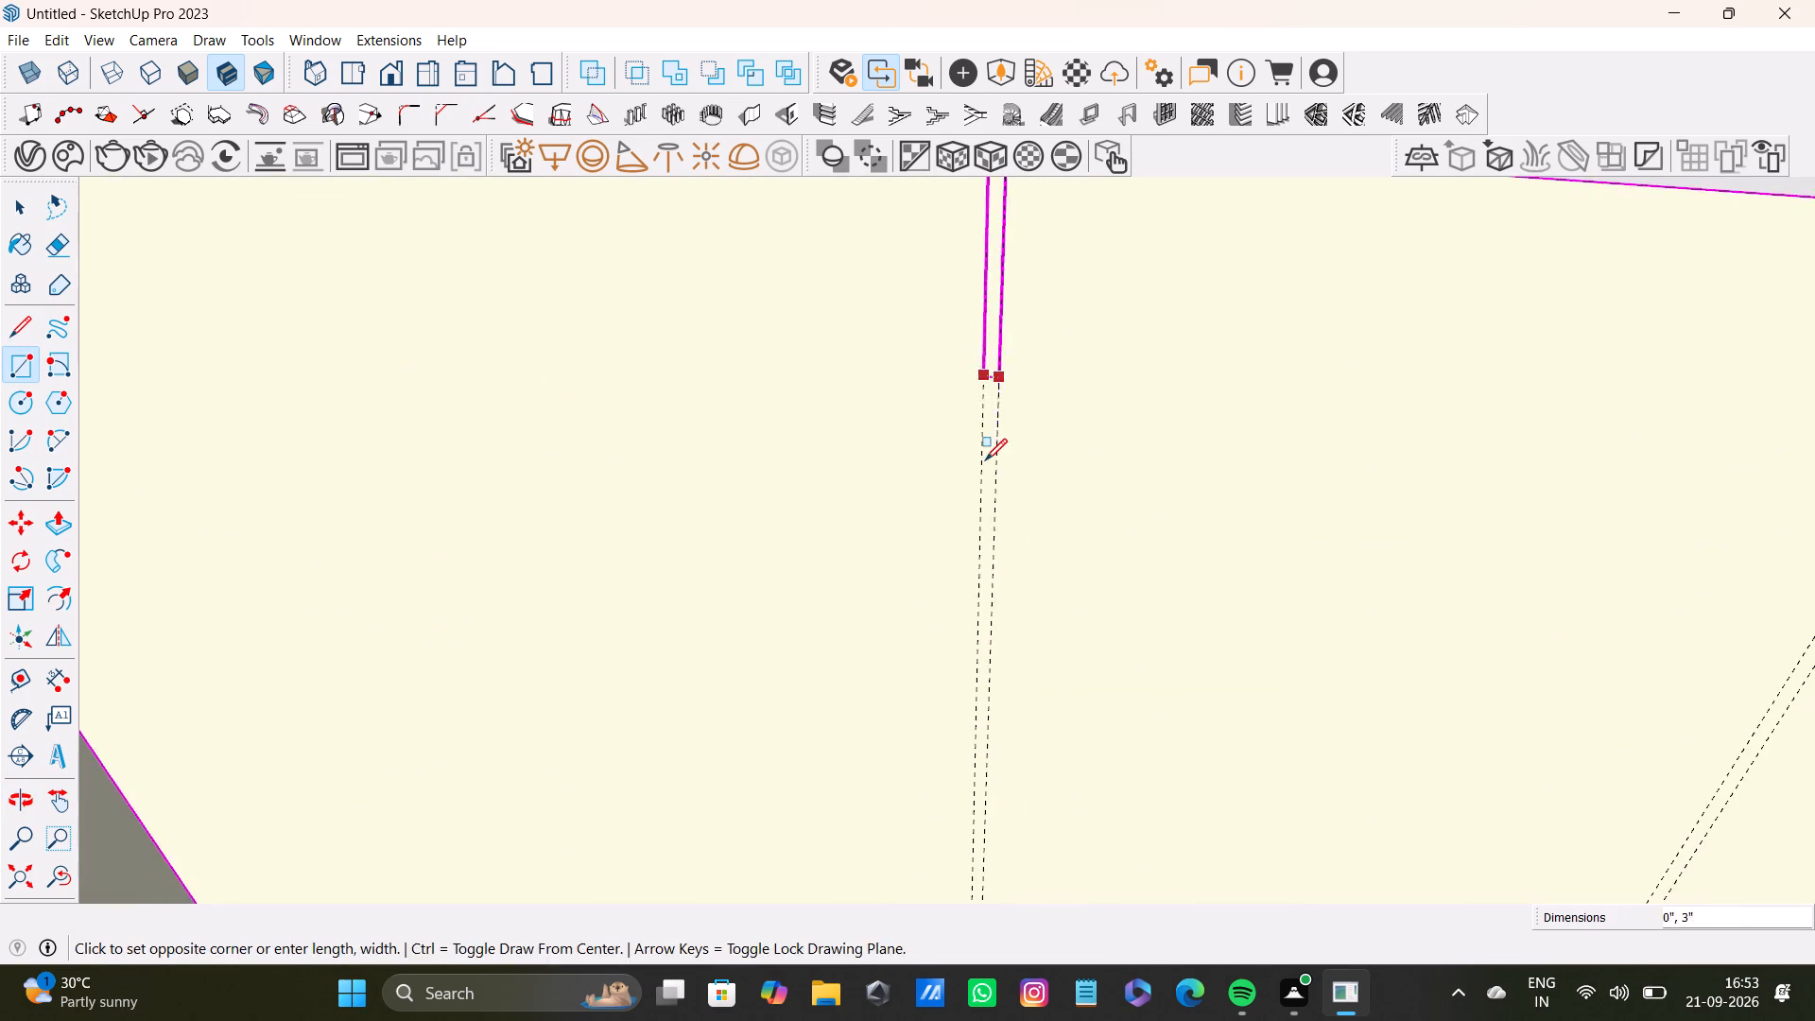
middle_click_drag(993, 775, 1038, 444)
middle_click_drag(1022, 746, 1050, 487)
middle_click_drag(1029, 785, 1029, 397)
middle_click_drag(1032, 763, 1027, 330)
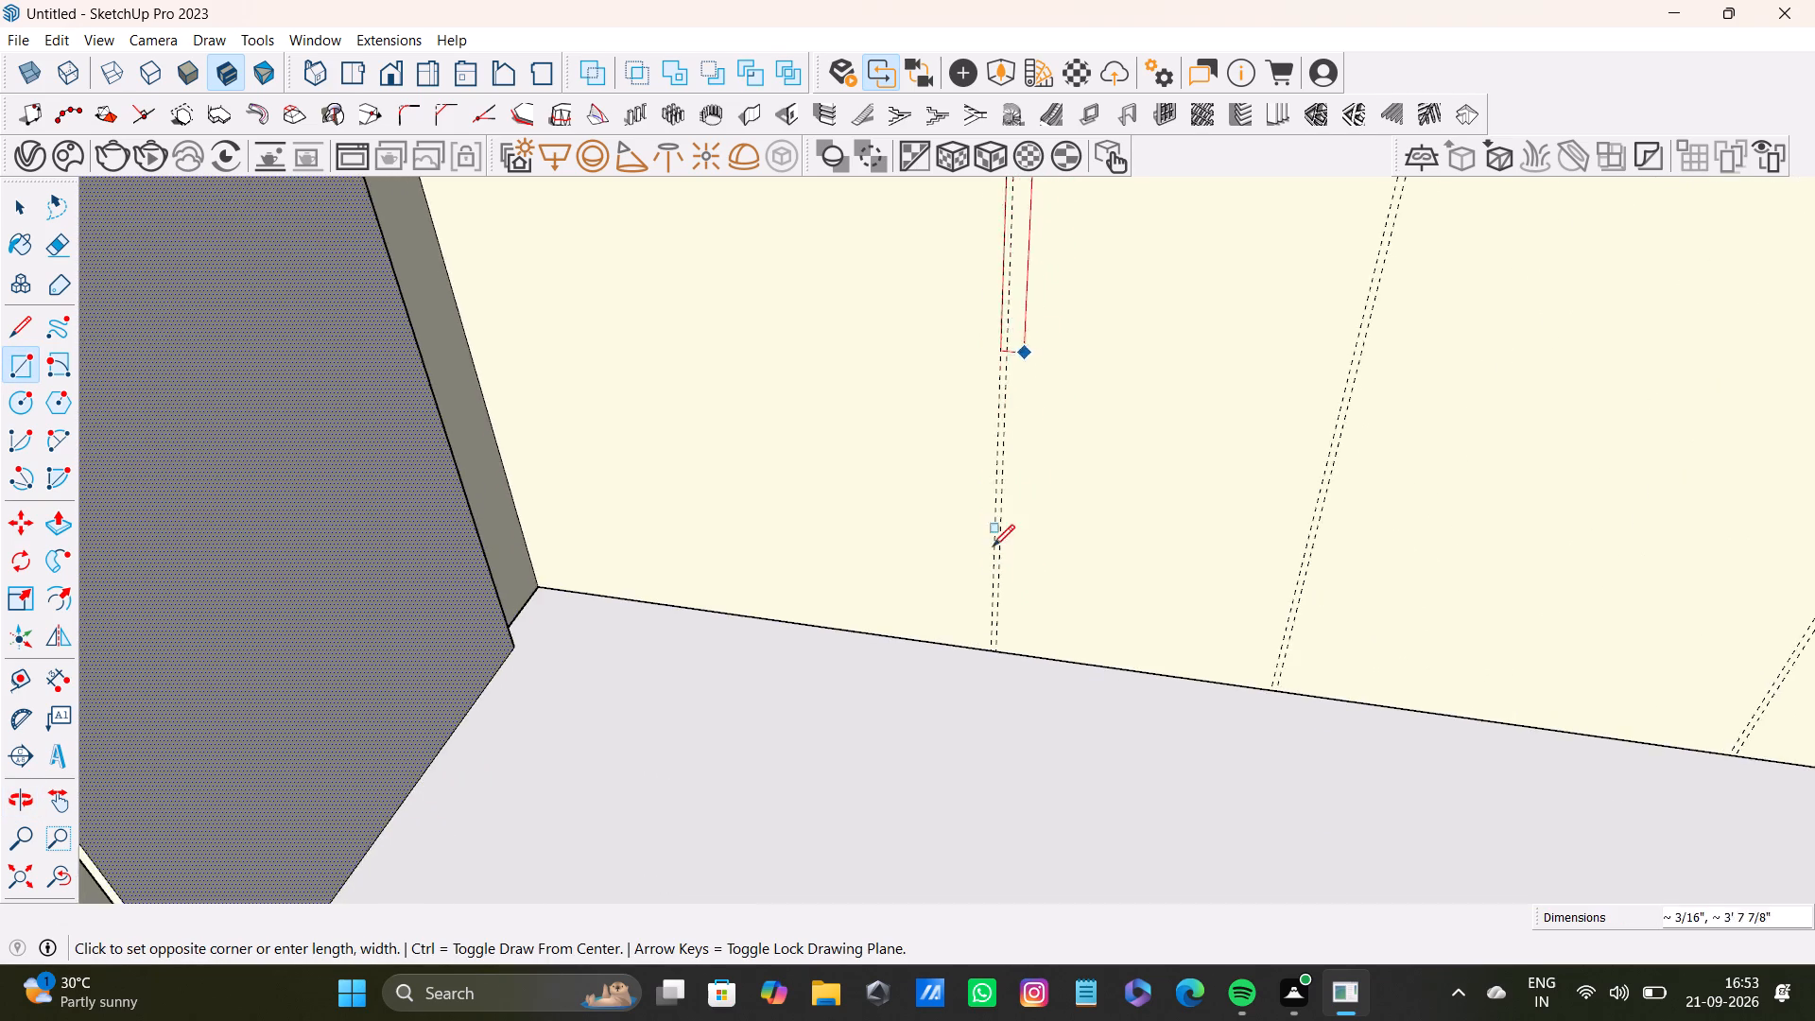
scroll(986, 570, "up", 15)
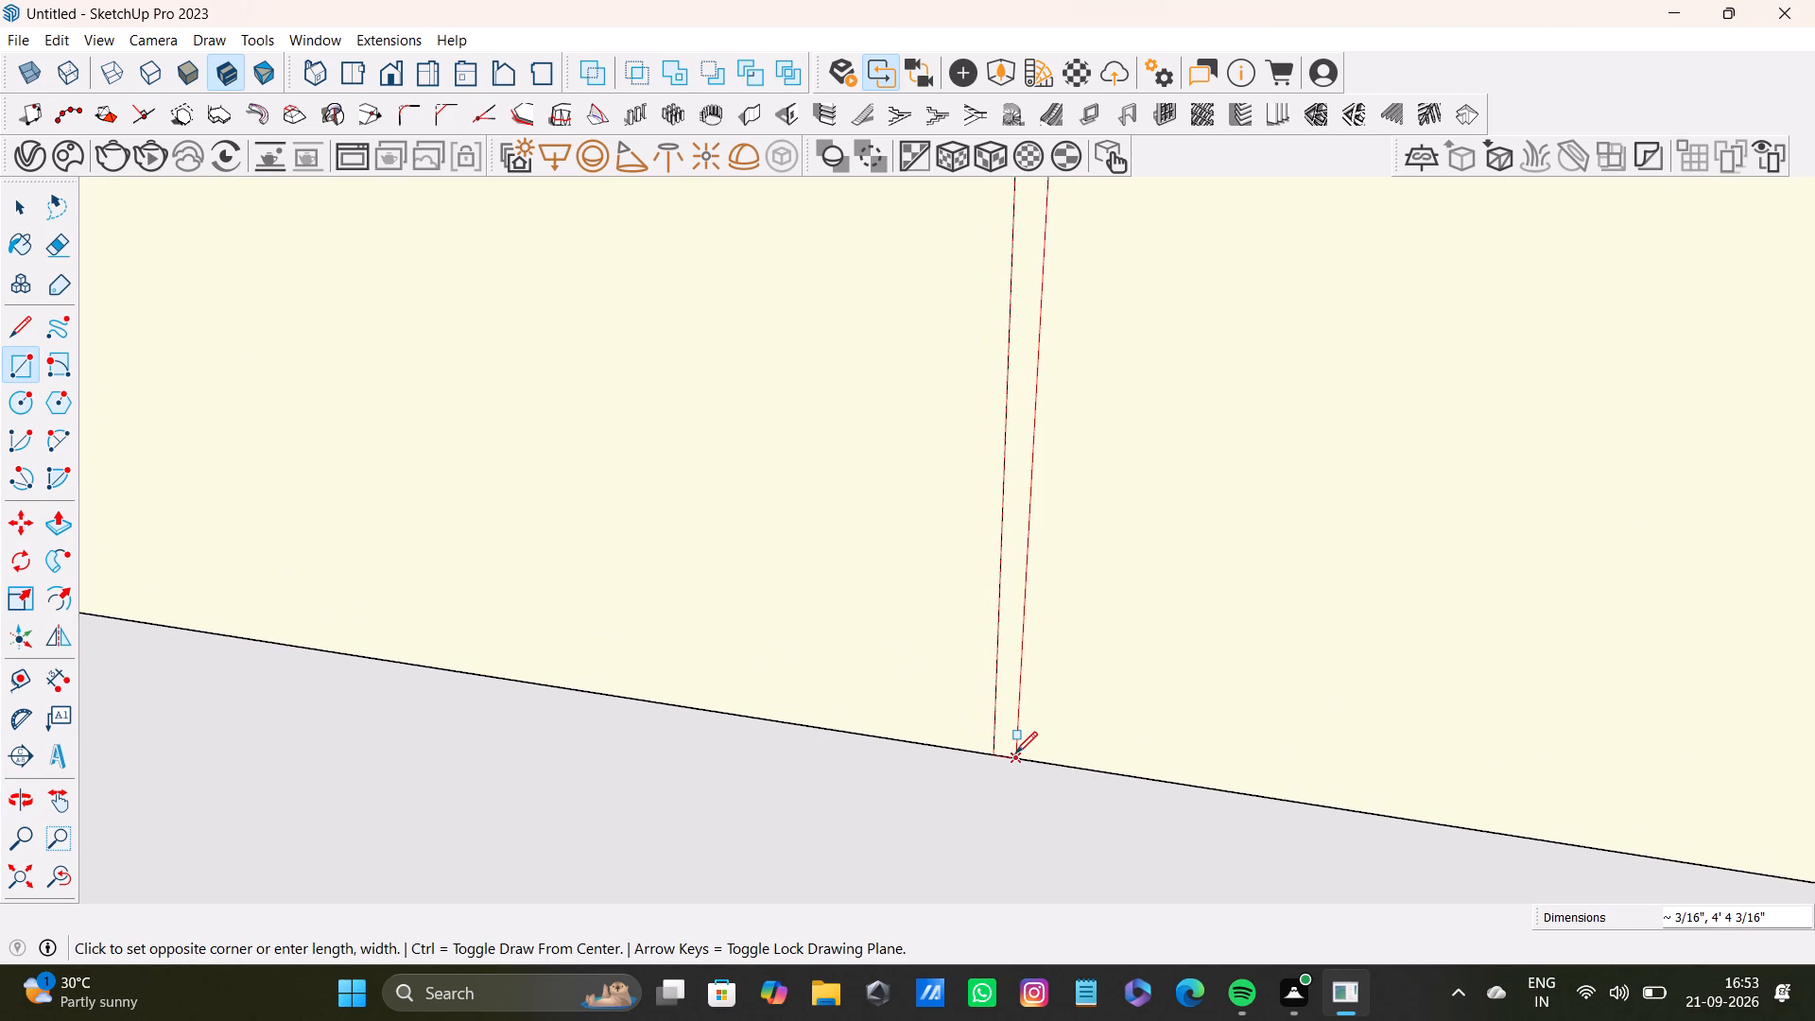
left_click(1015, 754)
Pull out the window wall's panel face between the room corner and the new gap strips above and below the window.
scroll(1011, 735, "down", 8)
middle_click_drag(1007, 663, 1089, 859, "shift")
scroll(1089, 859, "down", 7, "shift")
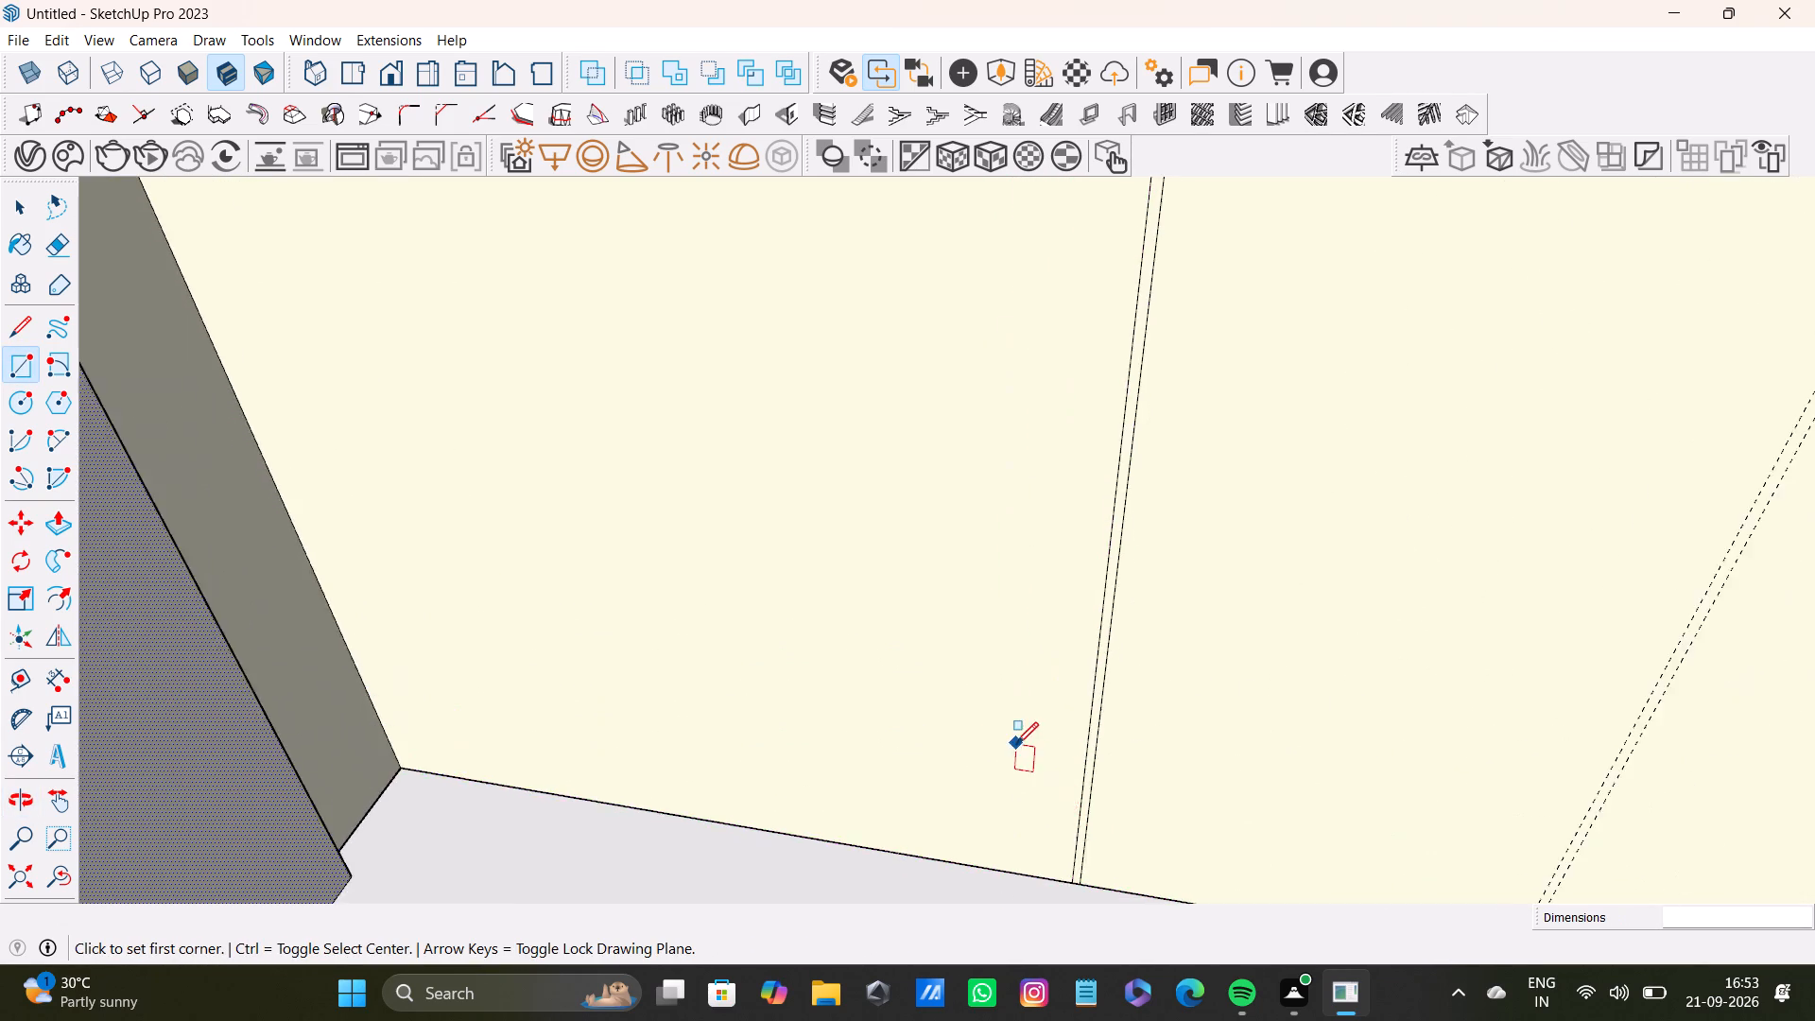
scroll(1016, 744, "down", 17, "shift")
middle_click_drag(1016, 748, 1030, 796, "shift")
middle_click_drag(1005, 718, 1014, 898, "shift")
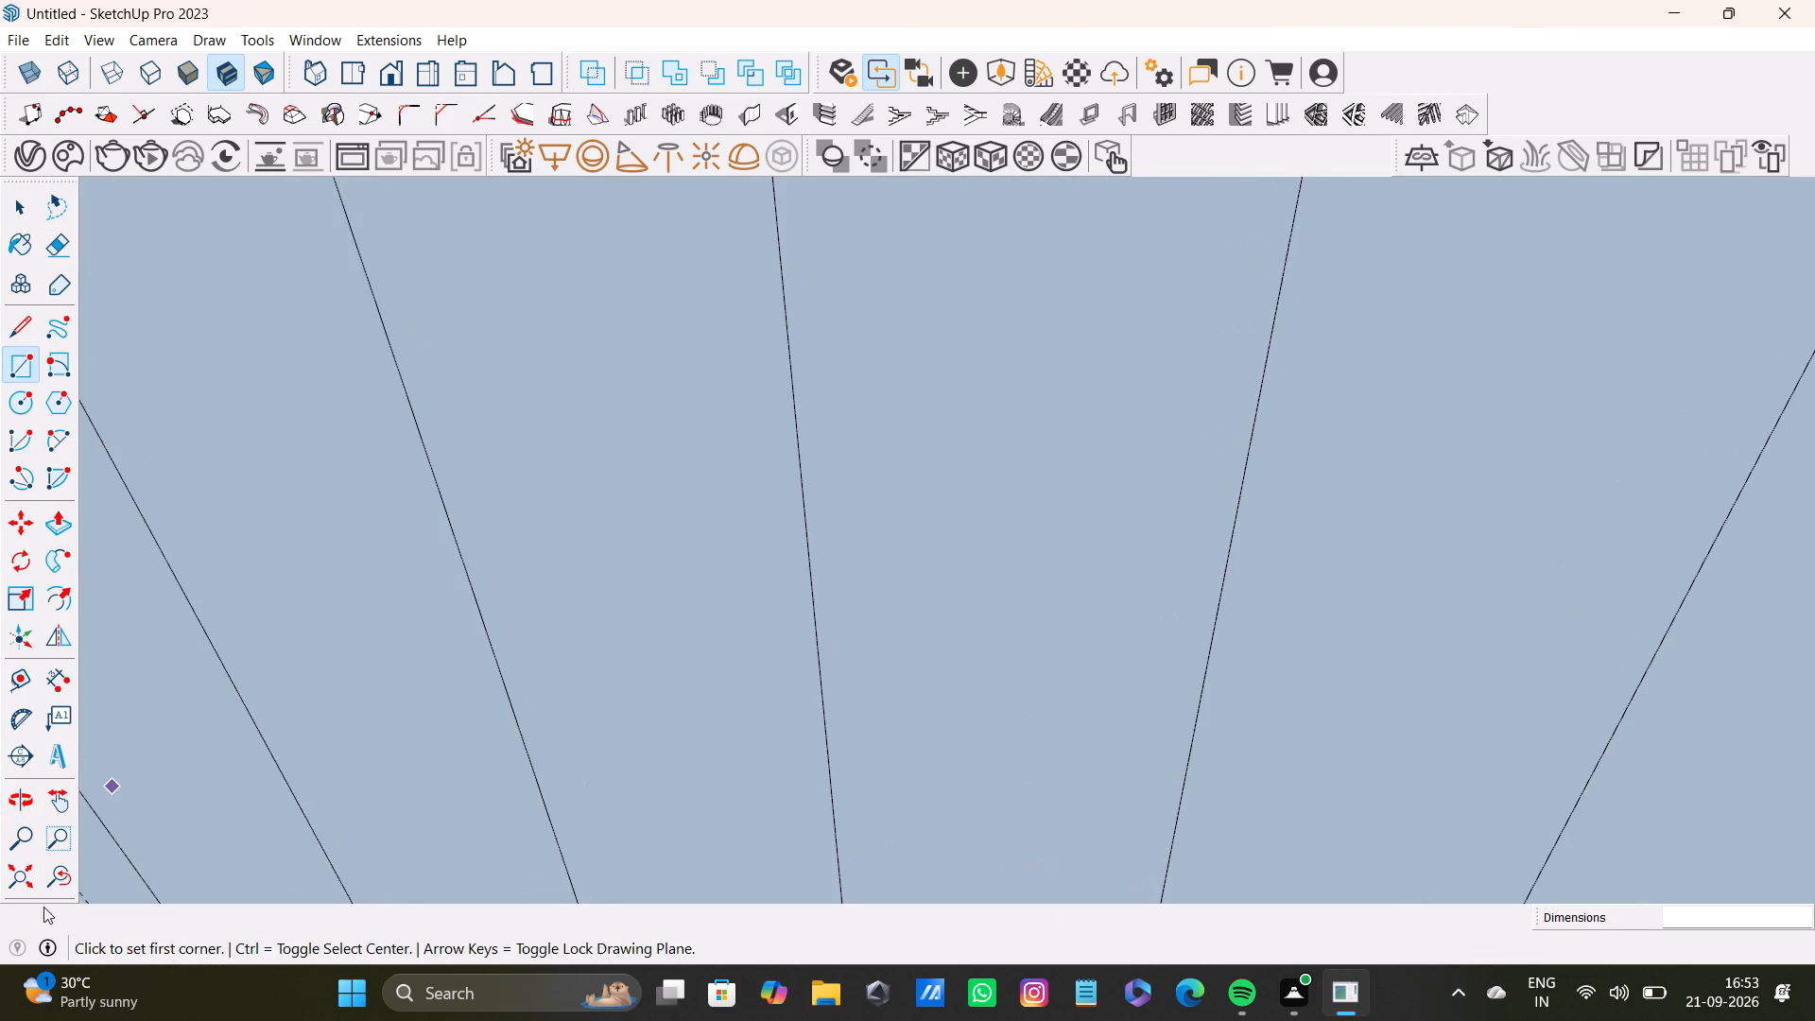
left_click(55, 876)
left_click(1, 873)
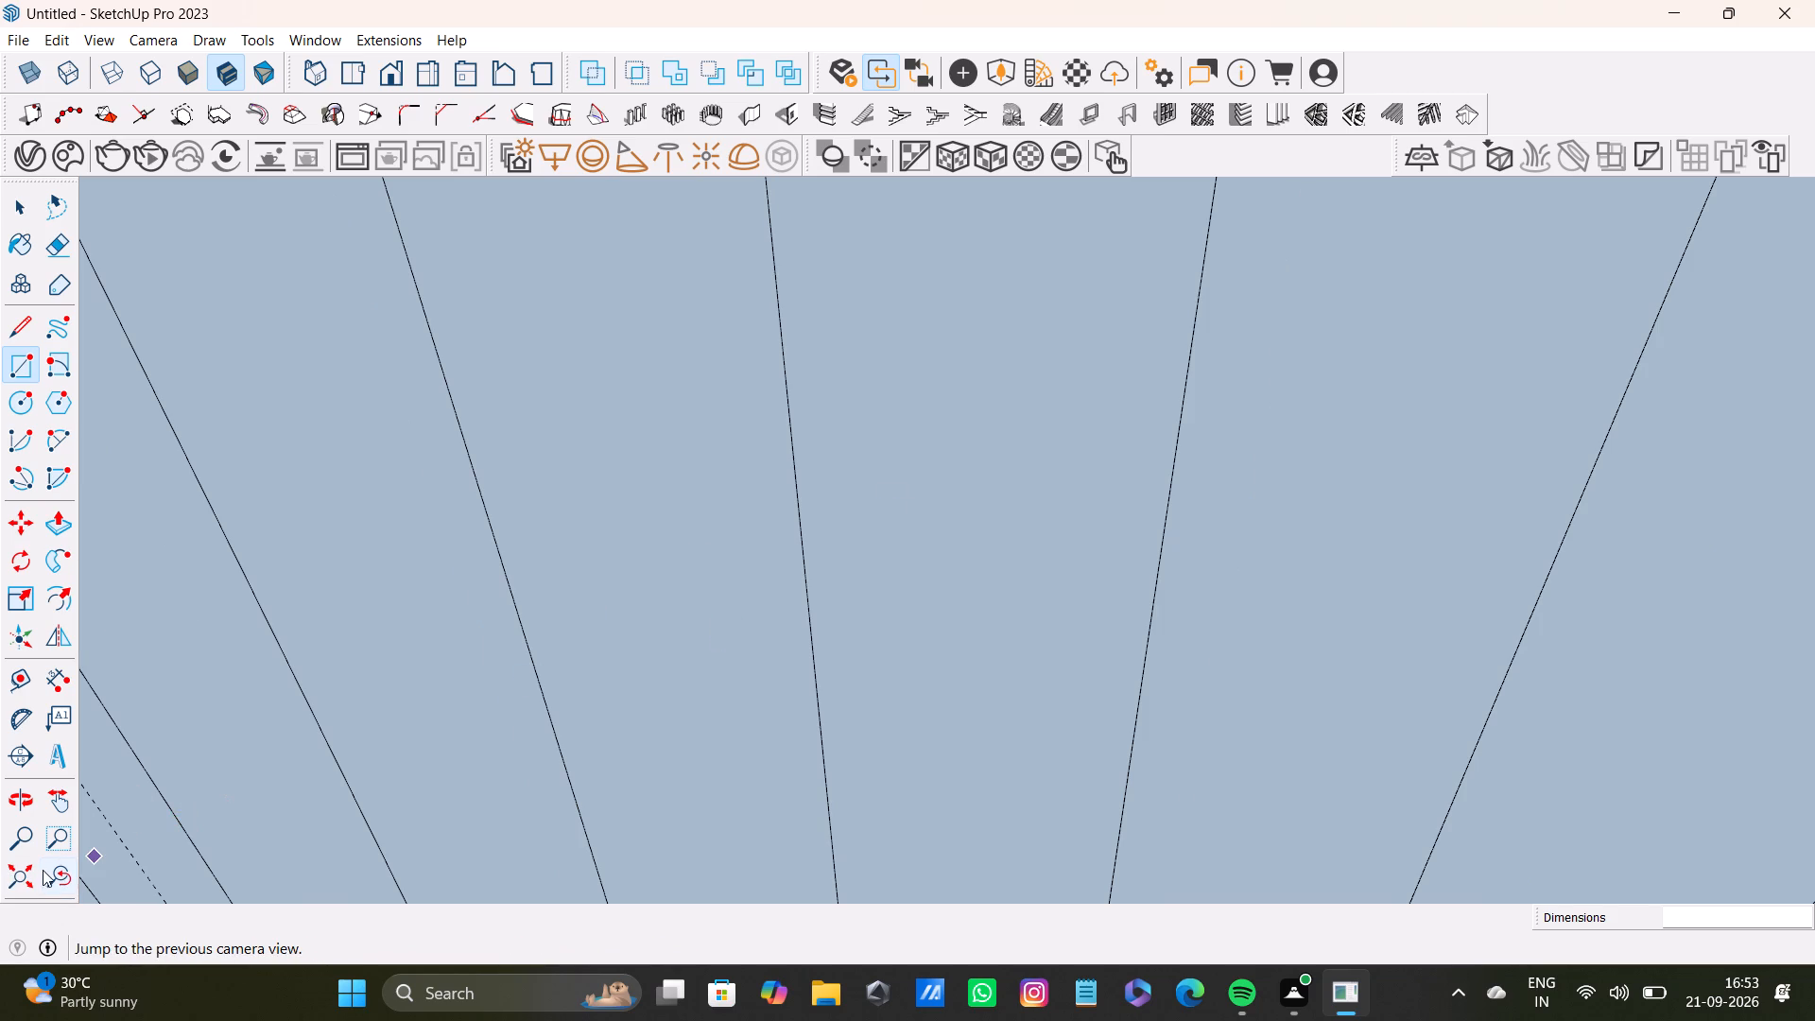
left_click(40, 870)
middle_click_drag(872, 396, 883, 838, "shift")
scroll(830, 771, "down", 14)
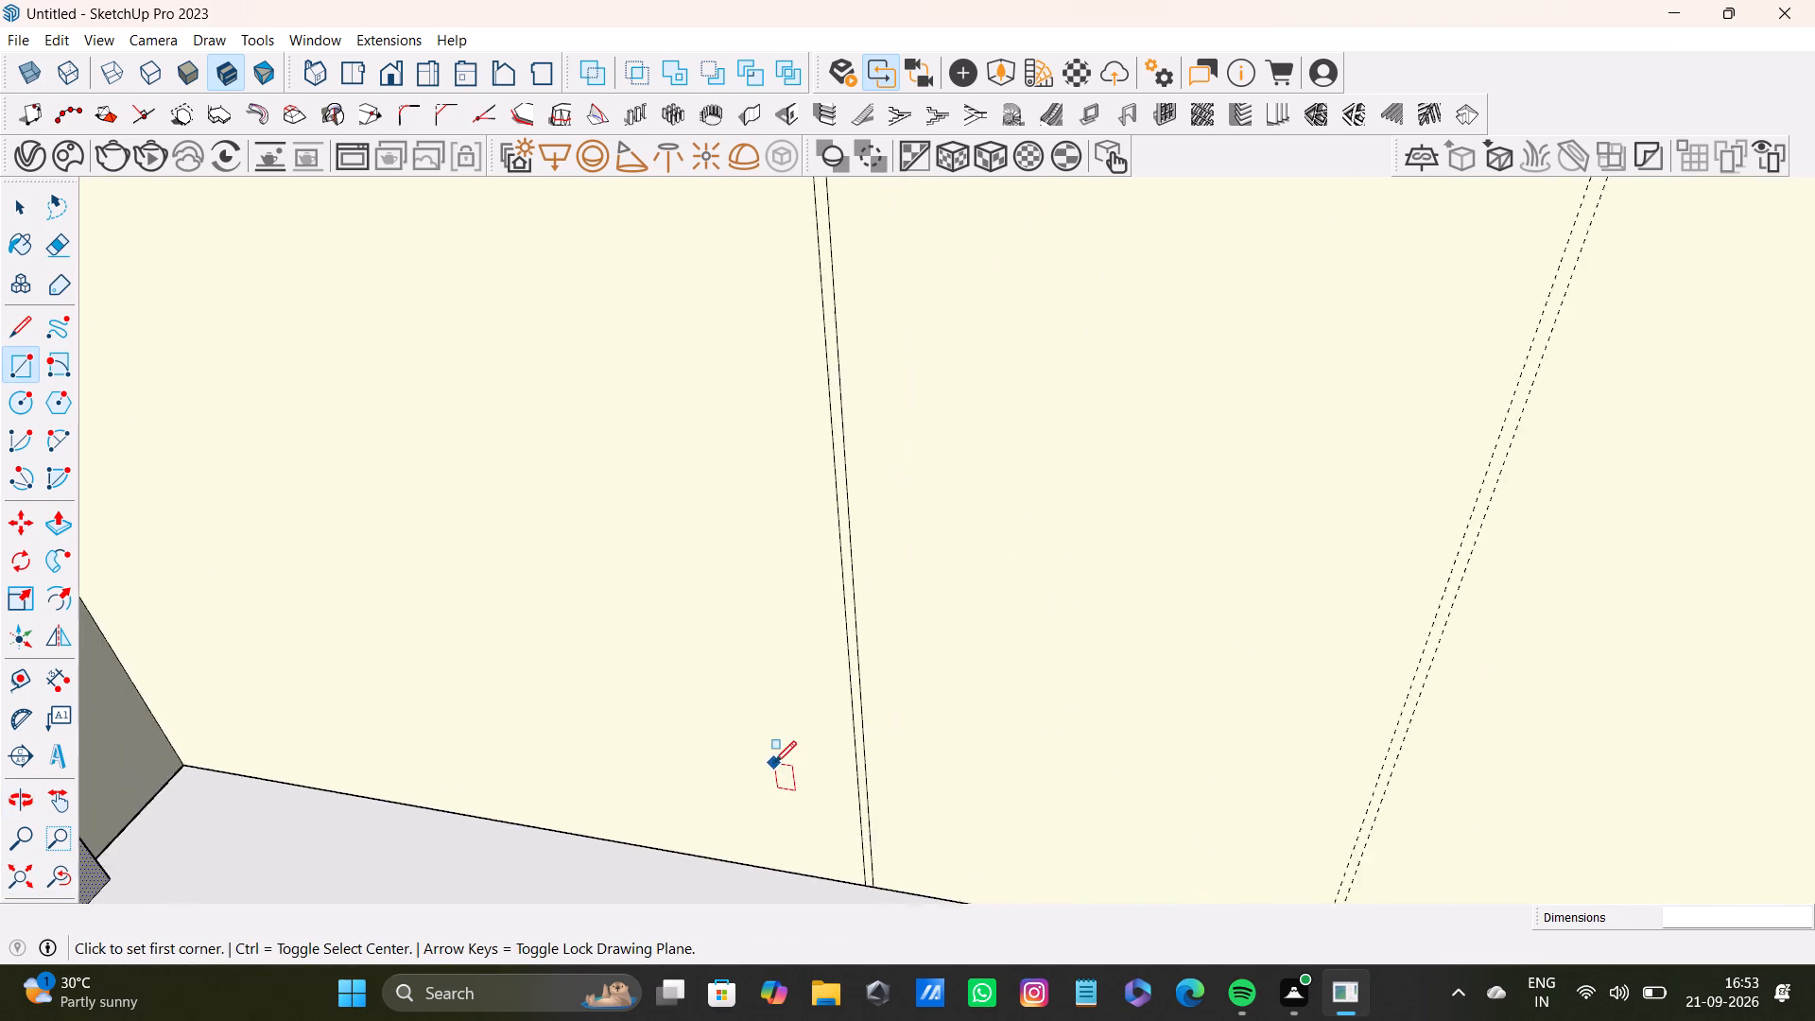
scroll(774, 763, "down", 6)
middle_click_drag(941, 690, 997, 984)
scroll(906, 874, "down", 12)
middle_click_drag(798, 736, 1170, 954, "shift")
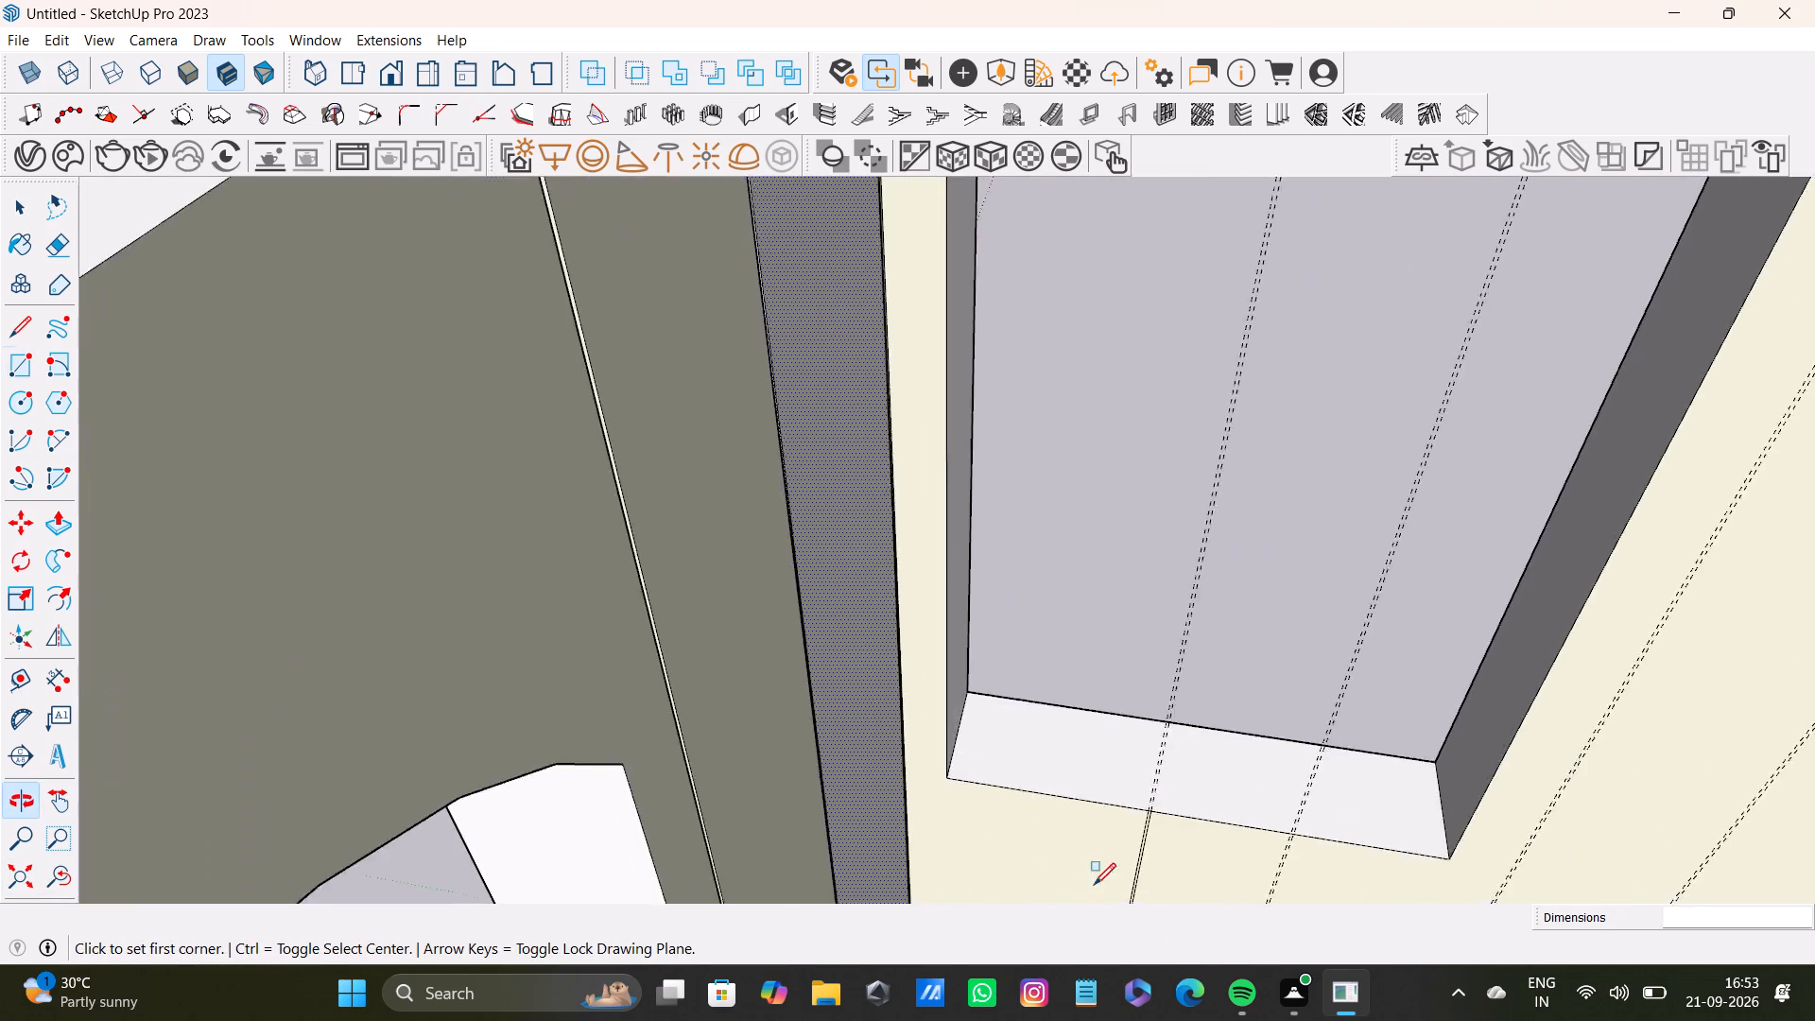
scroll(1028, 843, "down", 7)
middle_click_drag(1063, 630, 930, 677, "shift")
scroll(927, 622, "up", 3)
middle_click_drag(942, 601, 803, 616)
key("space")
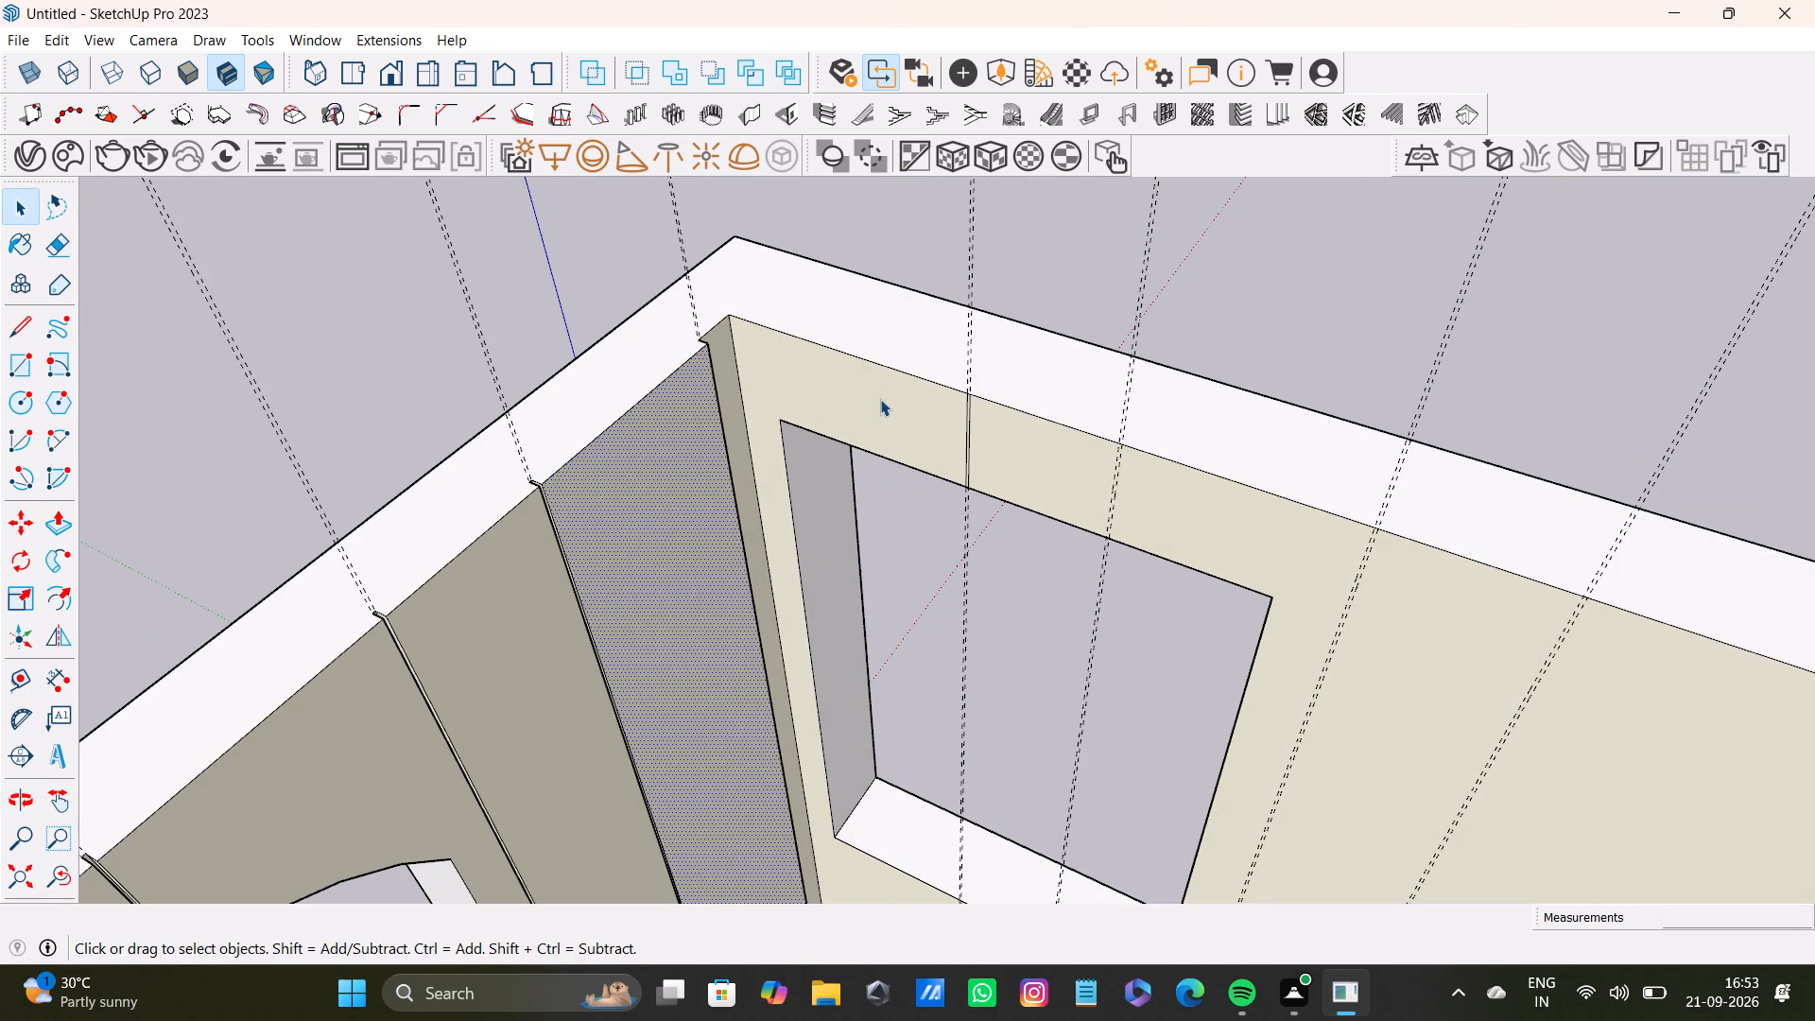
left_click(881, 403)
key("p")
left_click_drag(882, 402, 871, 406)
key("space")
Push the corner panel face around the window back in by about 5/16".
scroll(873, 468, "down", 3)
middle_click_drag(917, 605, 926, 660, "shift")
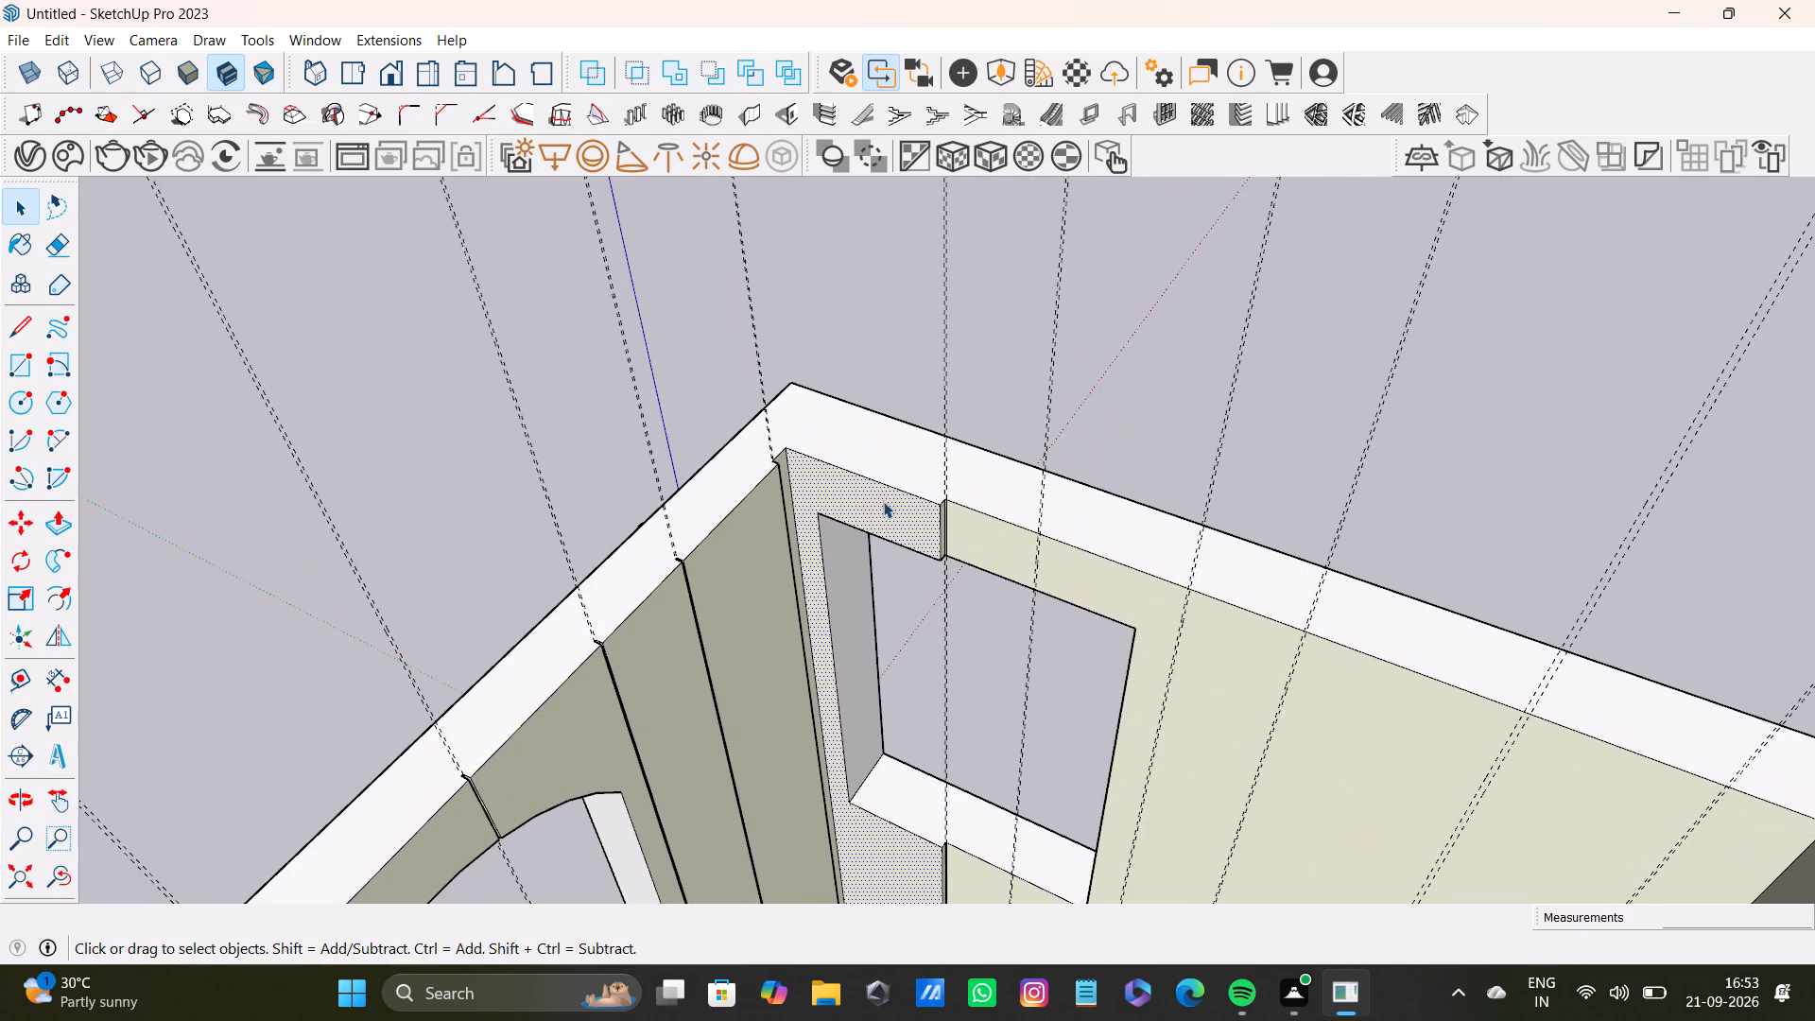
key("p")
left_click_drag(904, 506, 909, 506)
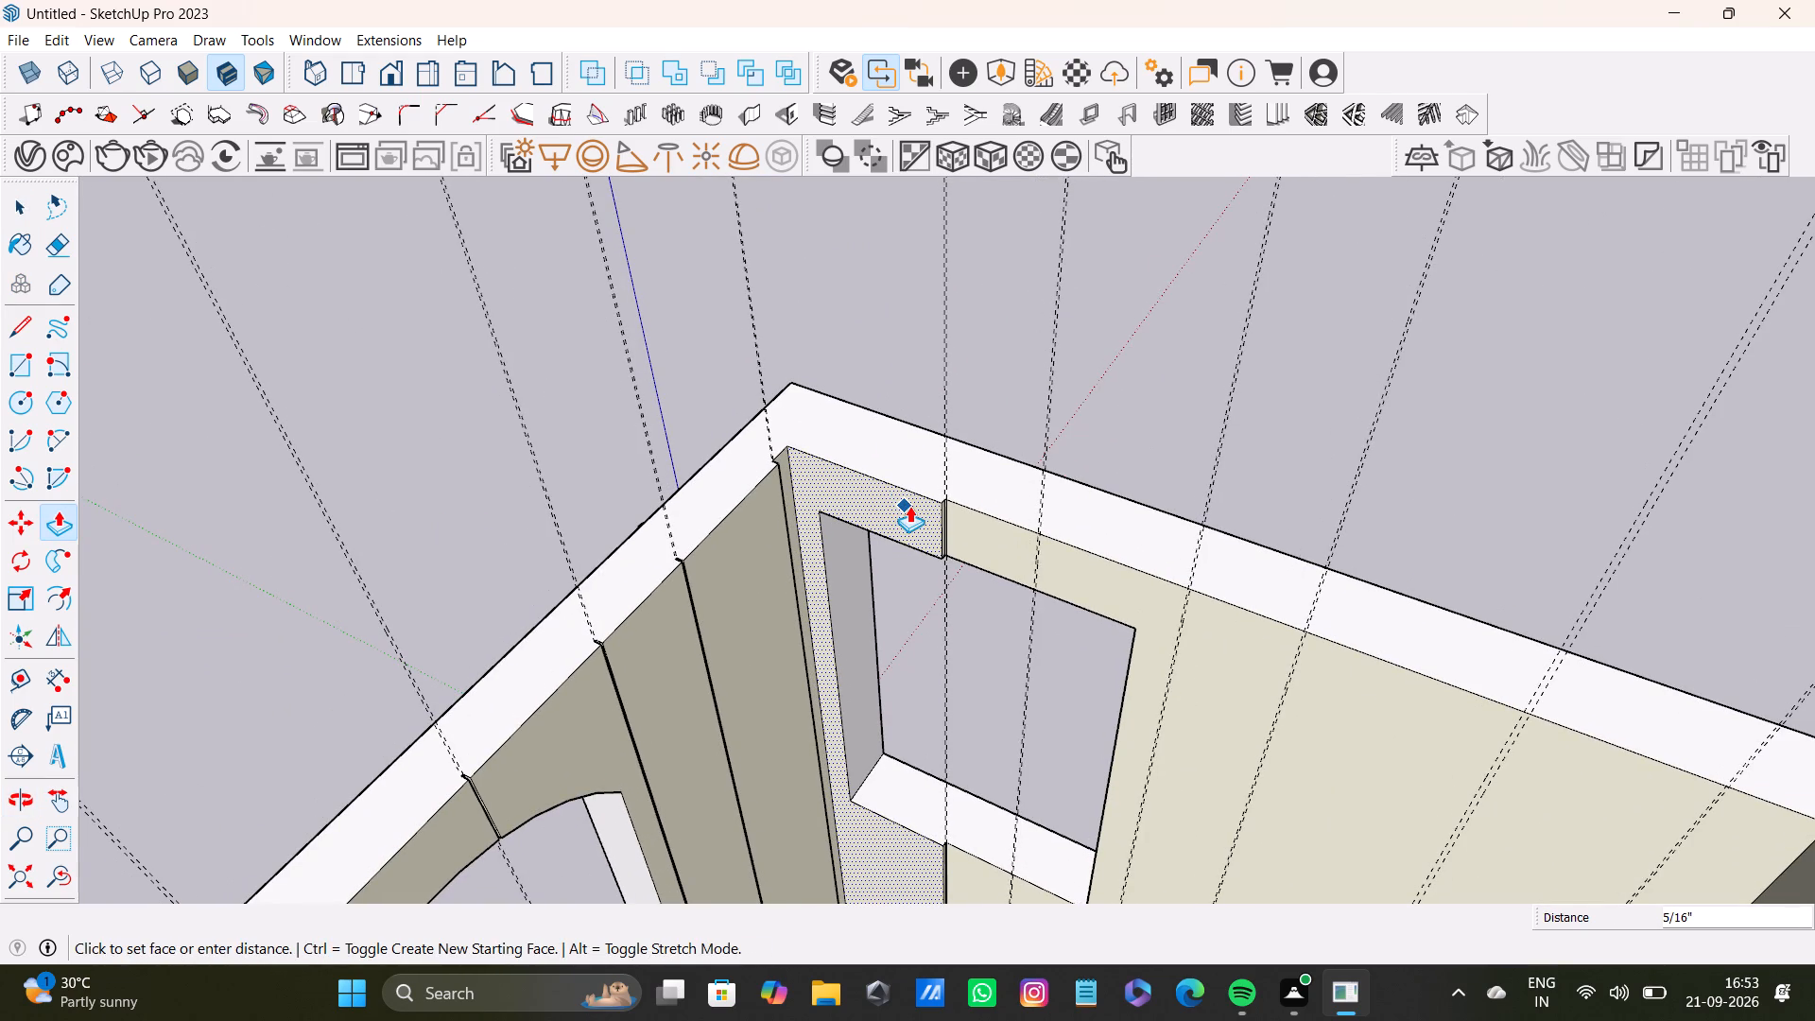
left_click_drag(909, 506, 912, 506)
key("space")
Draw a gap strip rectangle between the second guide pair above the window, from the wall's top edge to the opening.
scroll(882, 667, "down", 3)
middle_click_drag(913, 766, 935, 568)
middle_click_drag(964, 562, 1092, 562)
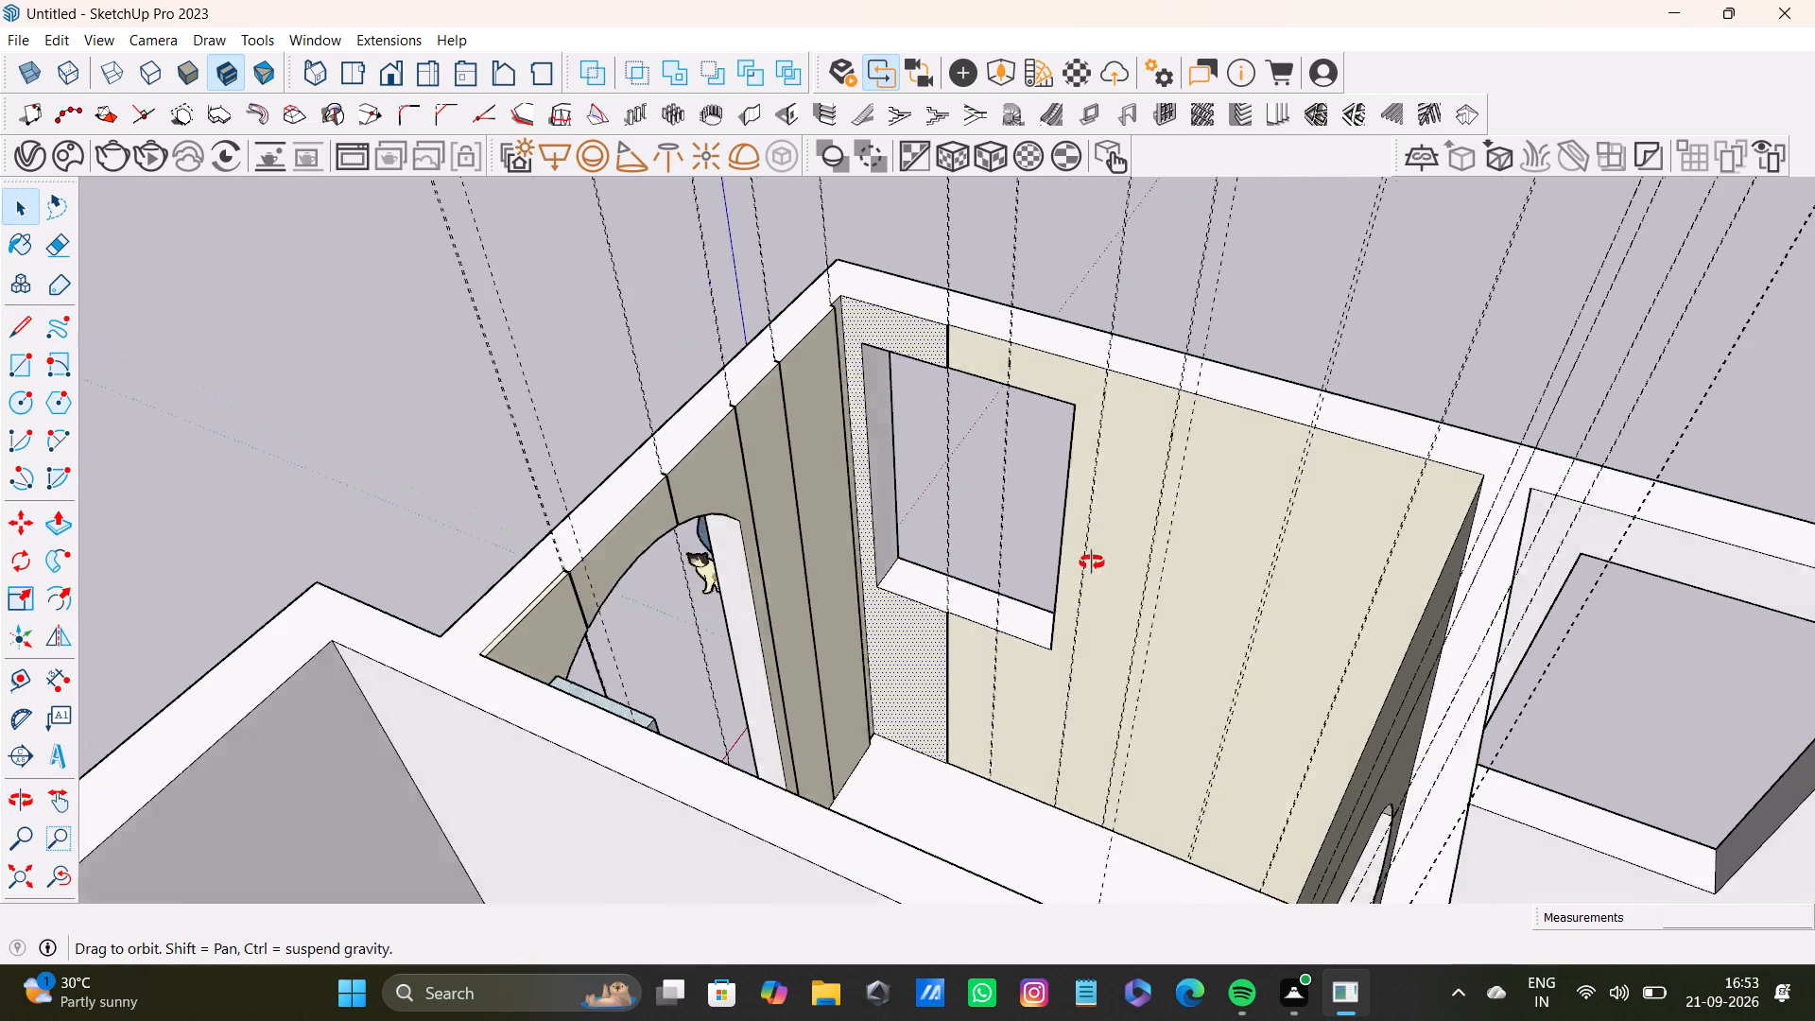
middle_click_drag(1092, 562, 1104, 562)
scroll(995, 332, "up", 6)
scroll(982, 471, "up", 1)
middle_click_drag(982, 463, 907, 453)
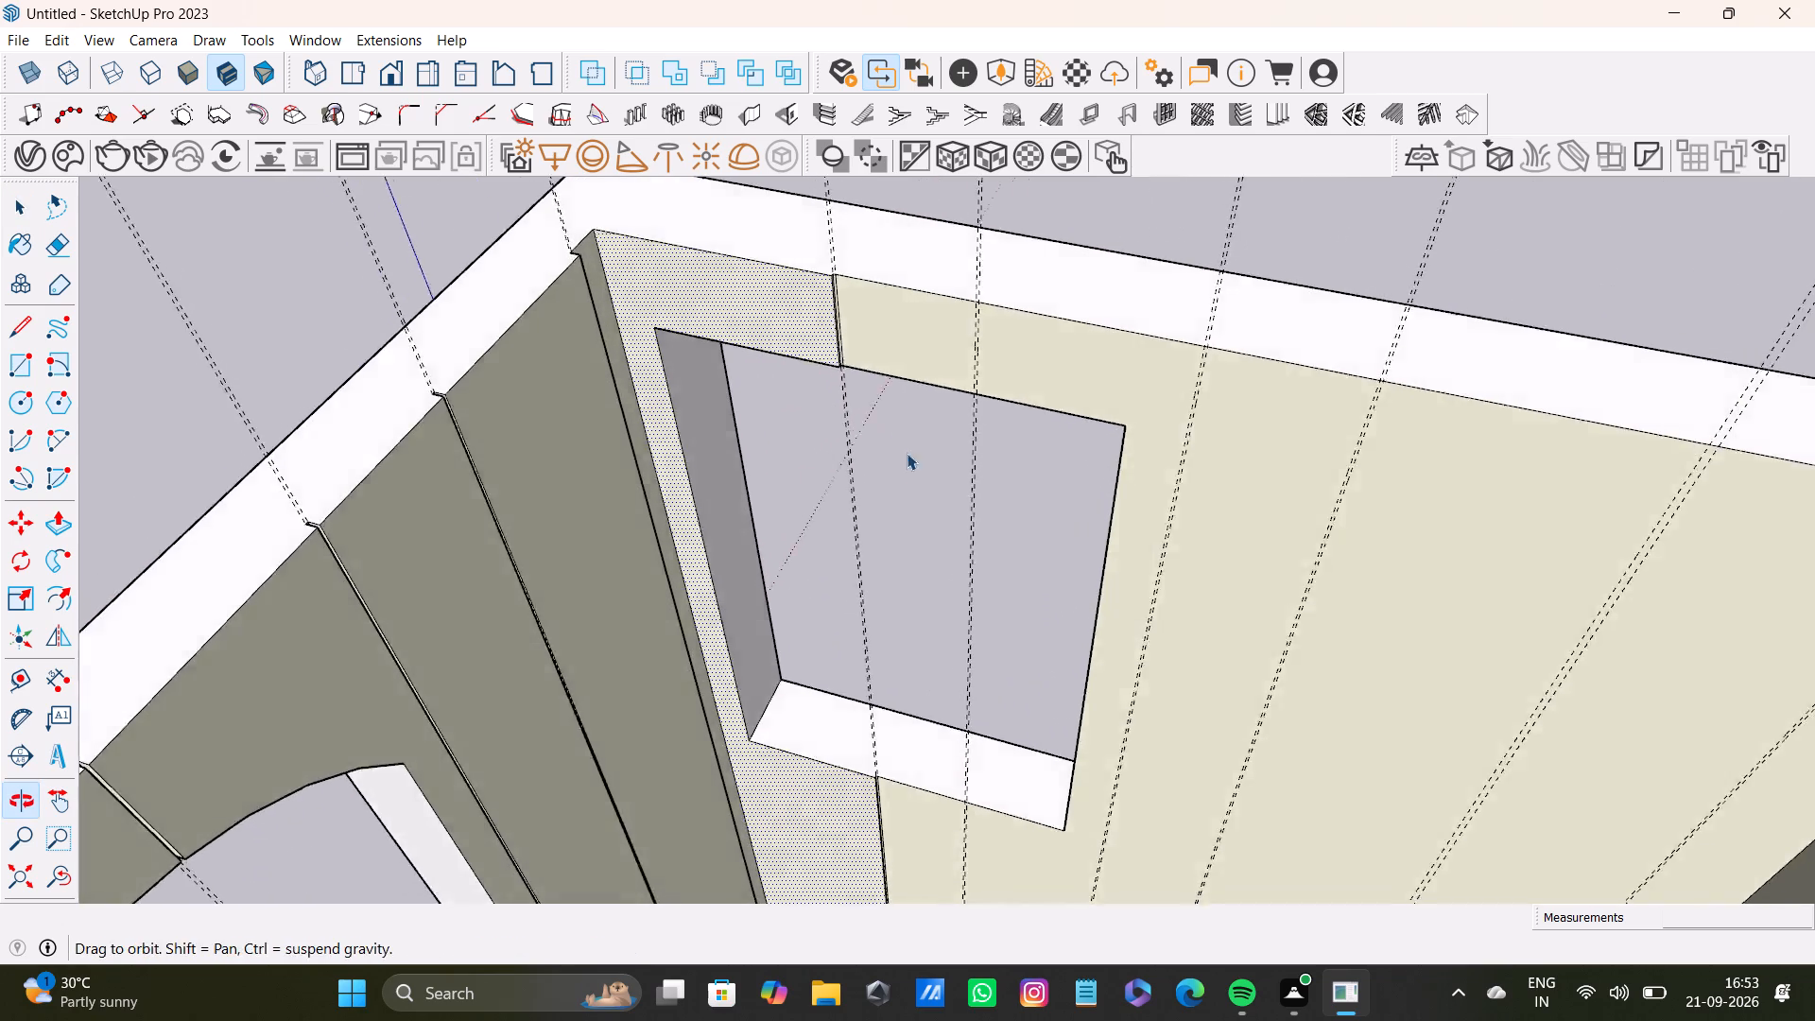
middle_click_drag(907, 453, 917, 475)
scroll(916, 353, "up", 2)
middle_click_drag(922, 342, 835, 418, "shift")
middle_click_drag(835, 421, 875, 415)
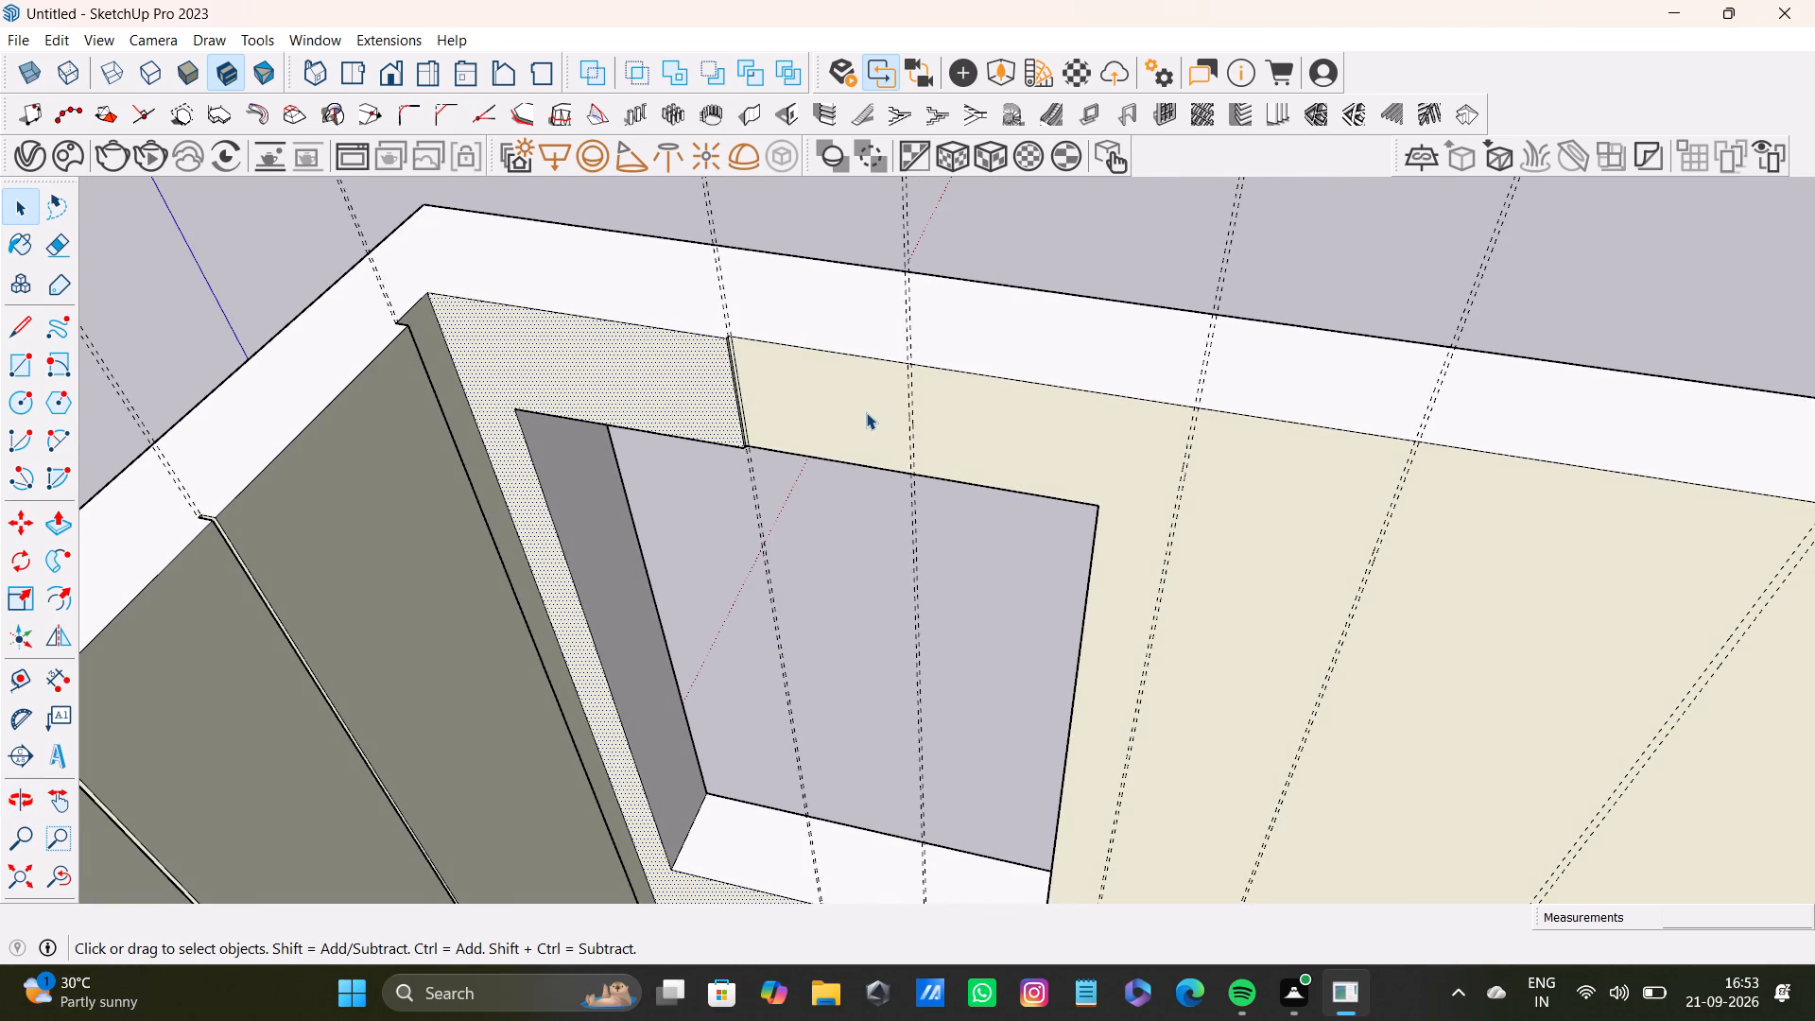
key("r")
scroll(857, 406, "up", 14)
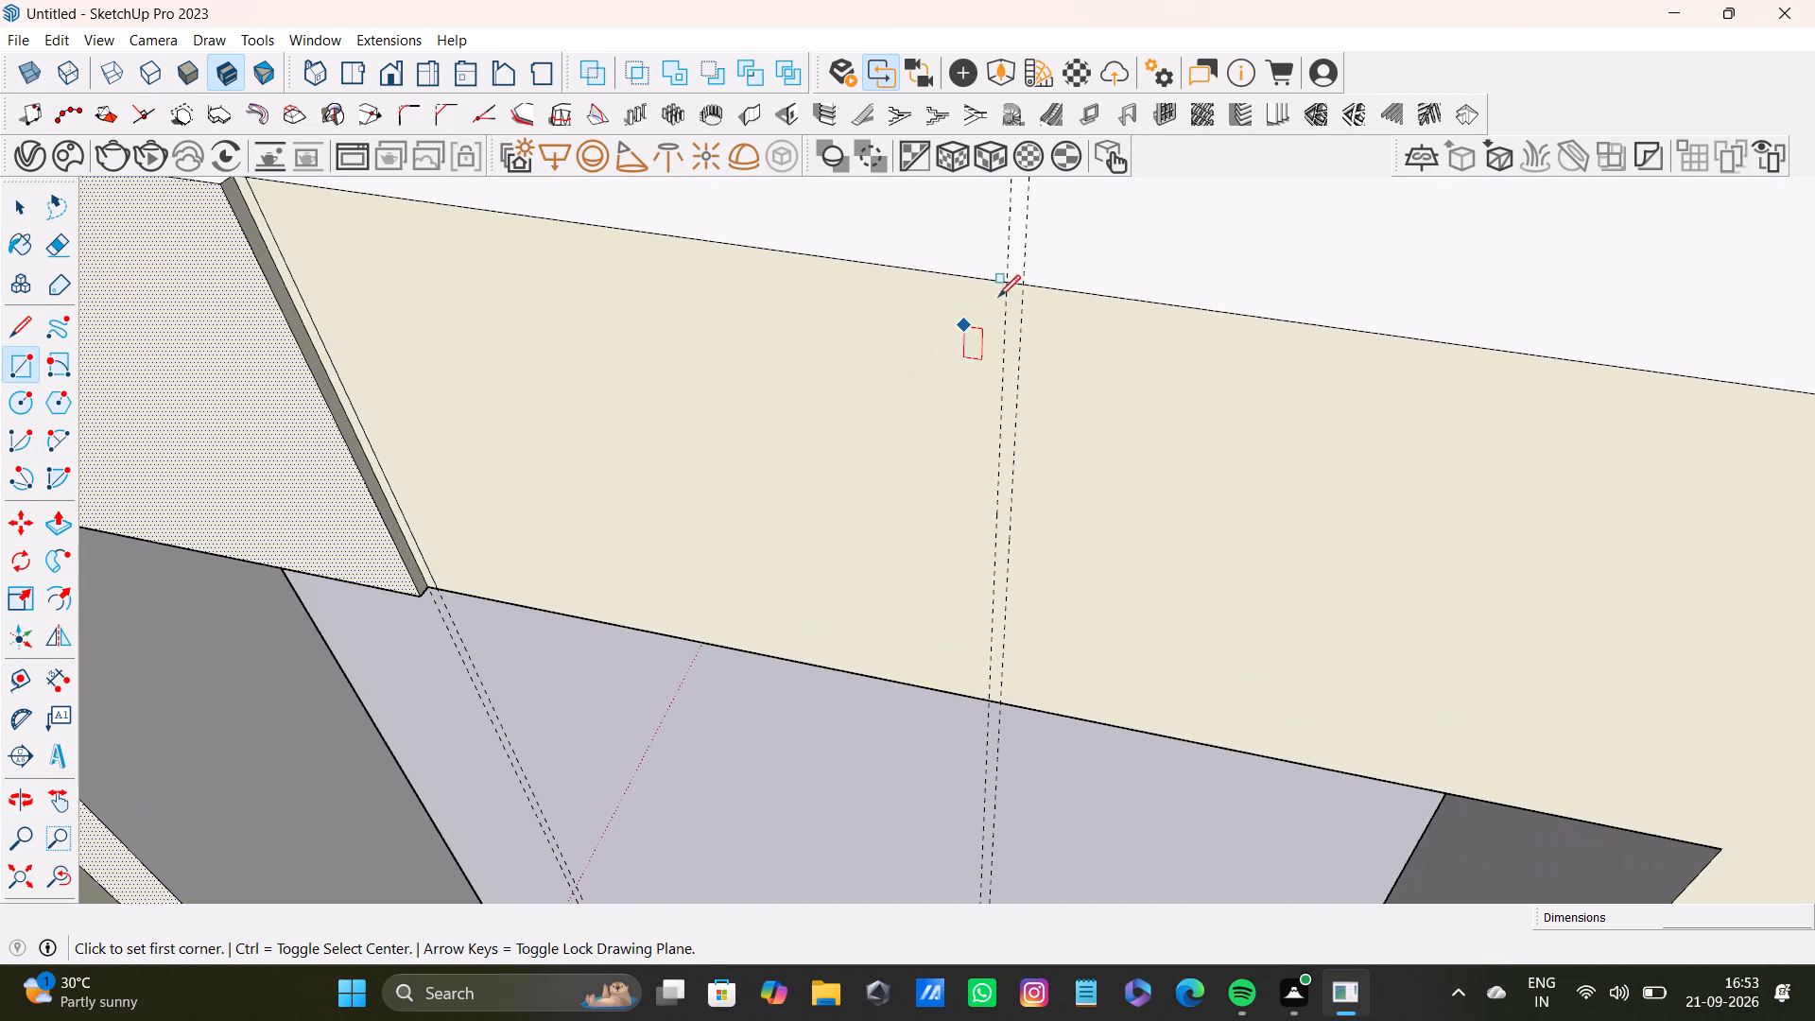
left_click(1009, 284)
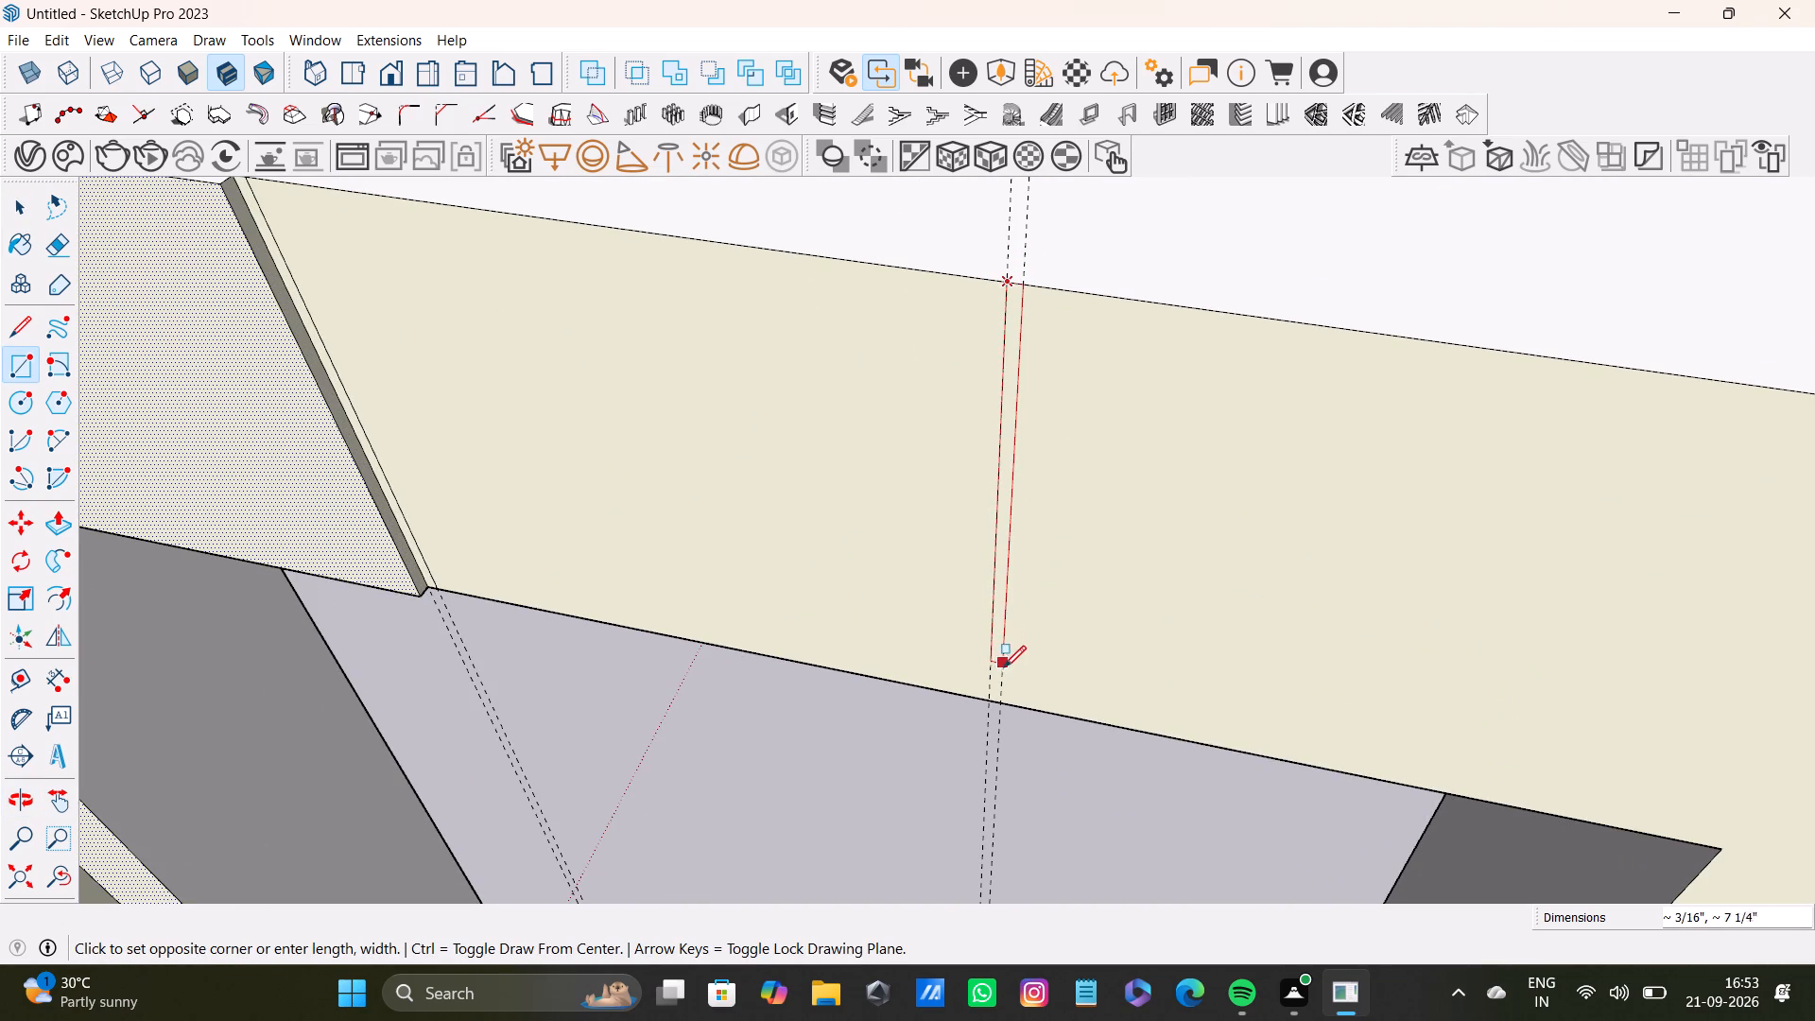
left_click(997, 696)
Draw a gap strip about 3/16" by 4' 4" between the second guide pair below the window, from the sill edge to the floor.
scroll(992, 690, "down", 4)
middle_click_drag(990, 710, 964, 257, "shift")
scroll(971, 417, "down", 3)
middle_click_drag(986, 619, 999, 247)
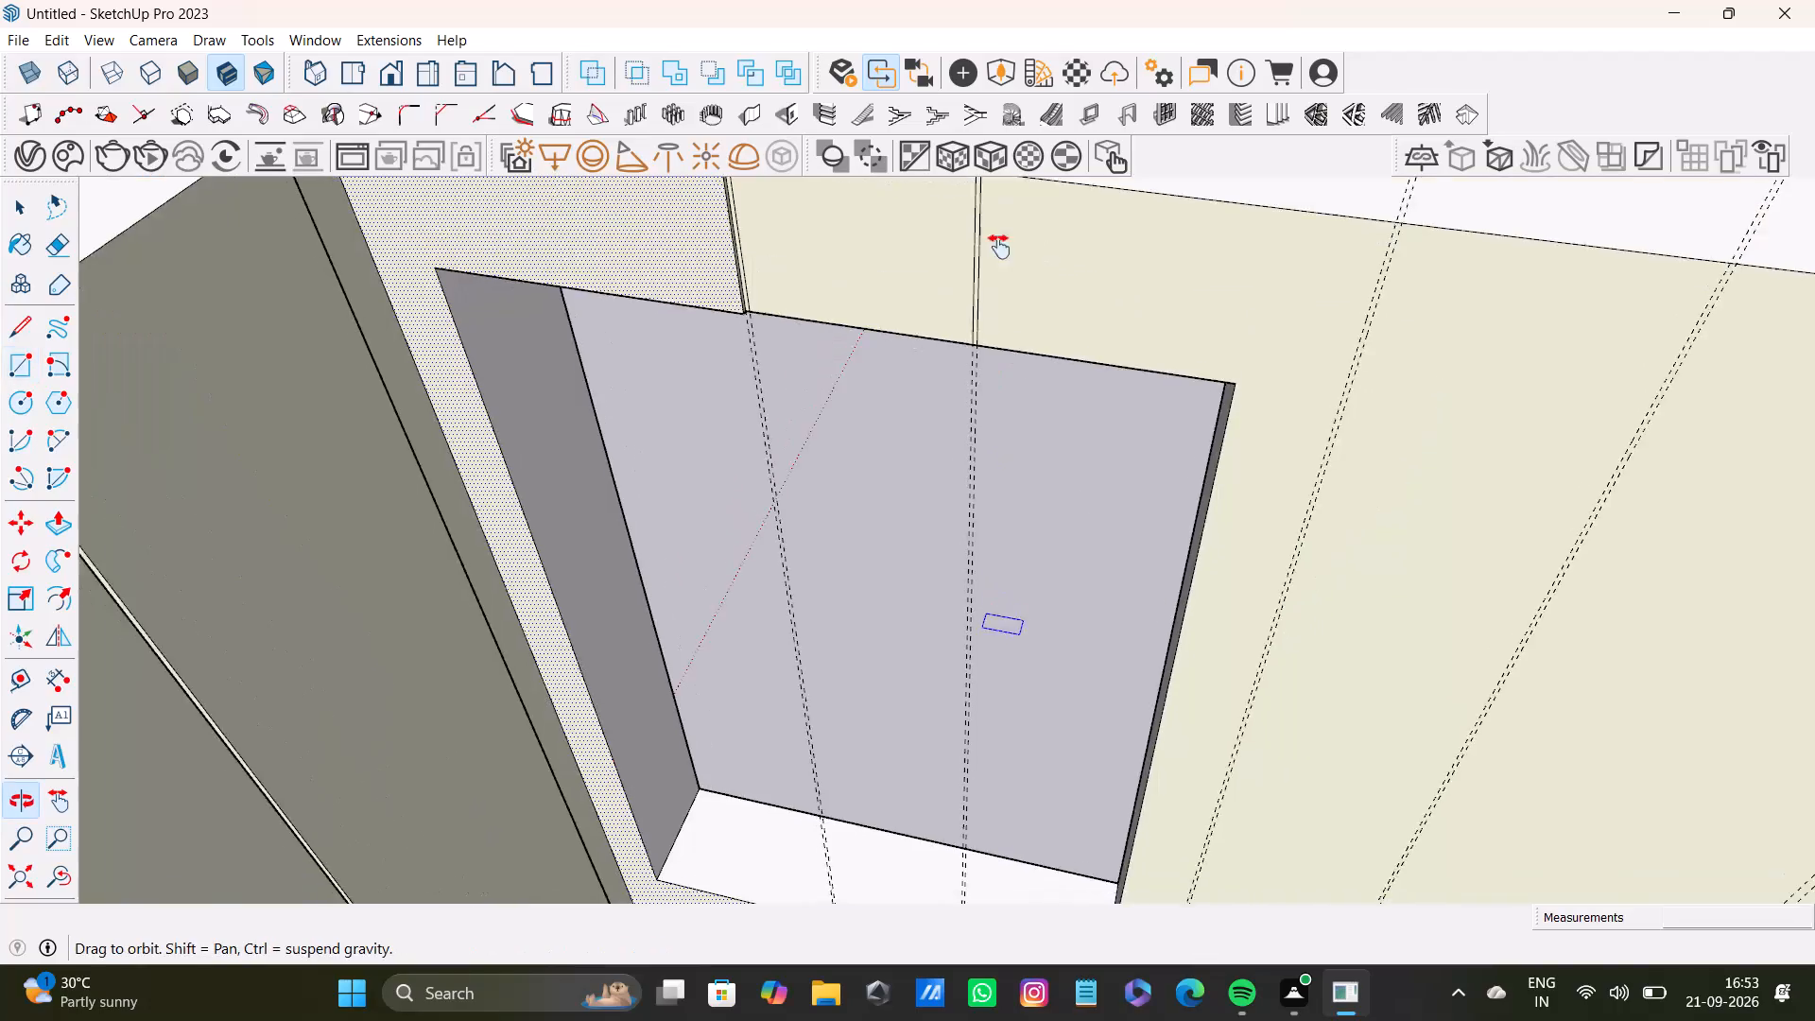
middle_click_drag(999, 247, 999, 192)
middle_click_drag(1048, 712, 1045, 509)
scroll(928, 674, "up", 16)
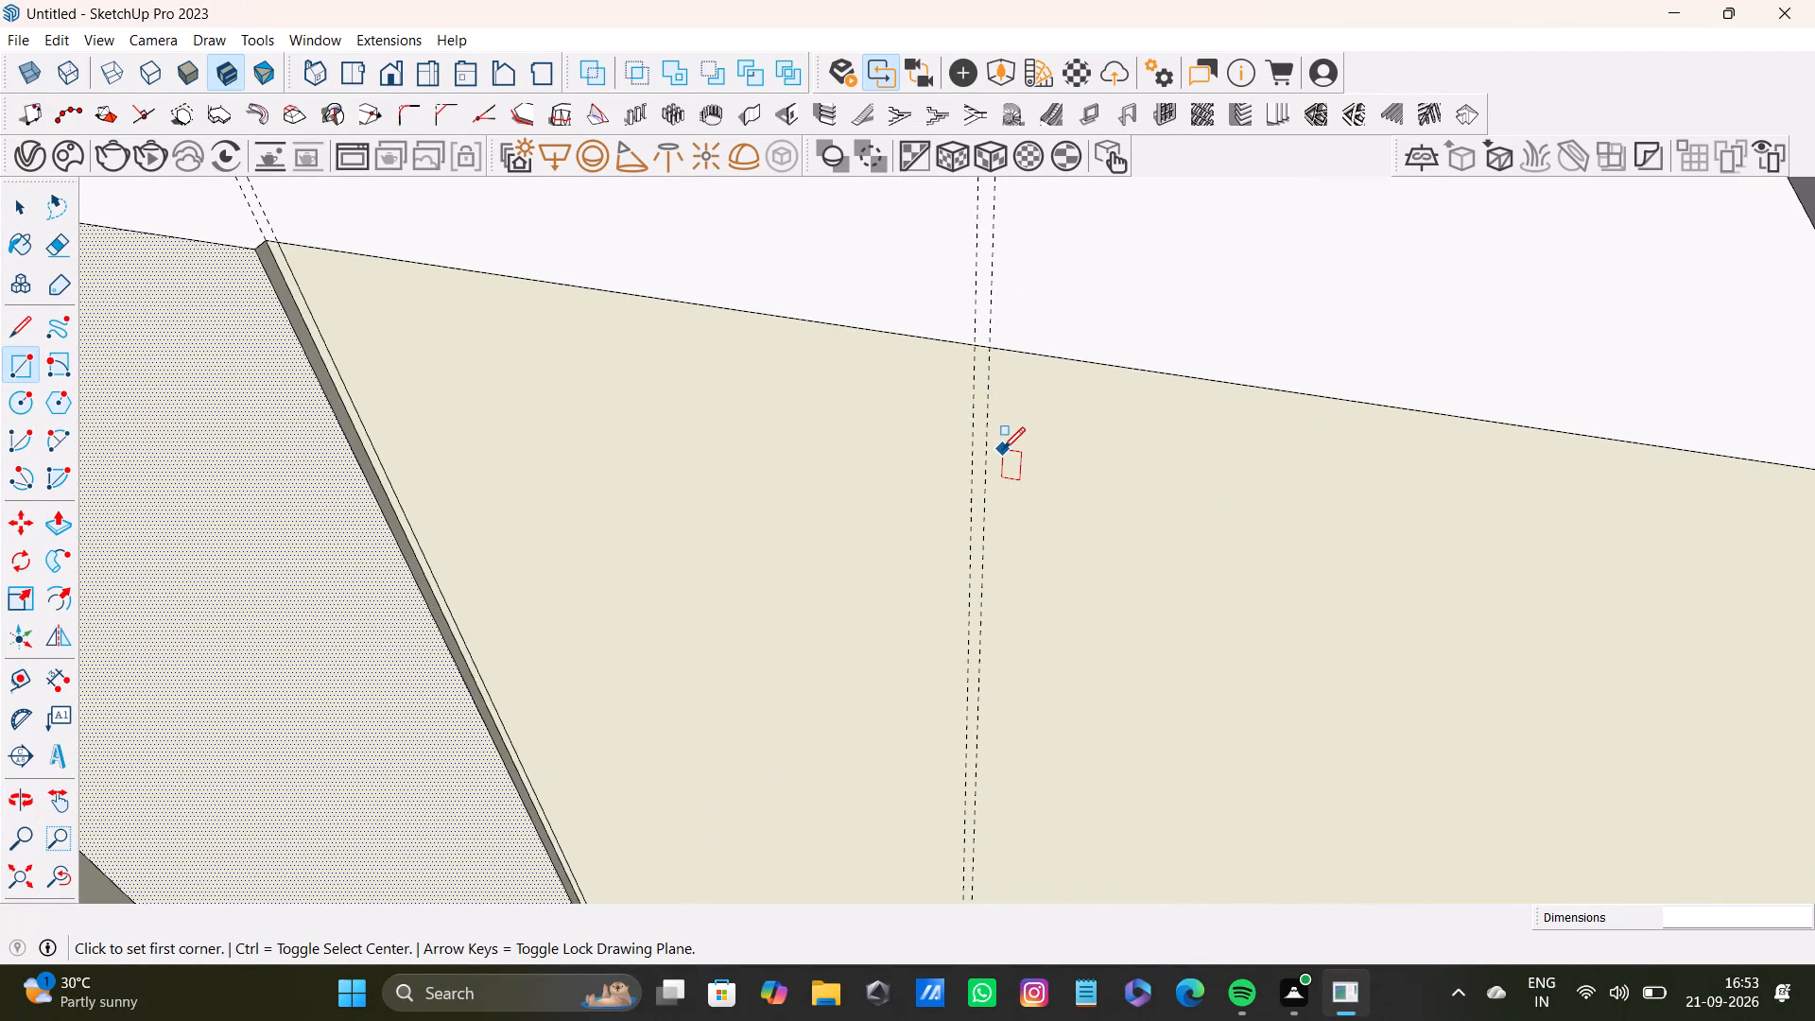
scroll(1003, 449, "up", 2)
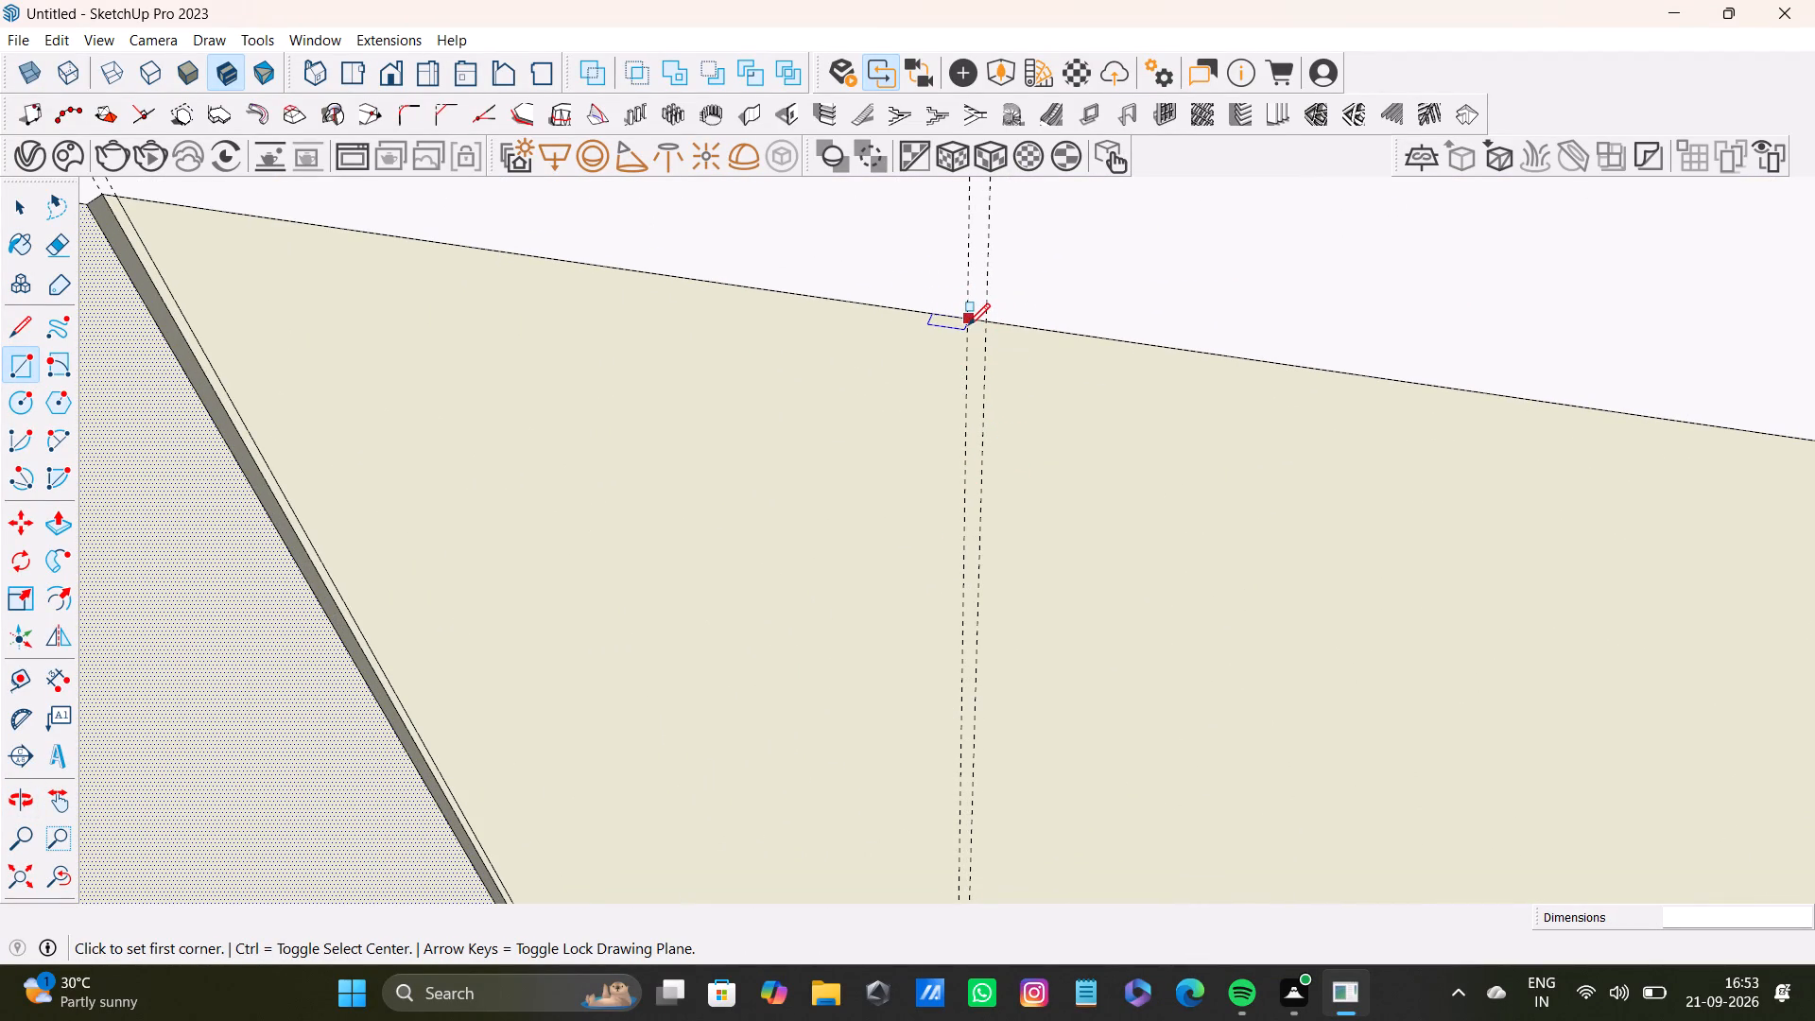
left_click(968, 322)
scroll(953, 630, "down", 2)
middle_click_drag(977, 660, 956, 222, "shift")
scroll(959, 390, "down", 2)
middle_click_drag(939, 572, 967, 299, "shift")
middle_click_drag(970, 599, 1009, 372)
scroll(972, 618, "up", 18)
middle_click_drag(959, 887, 957, 805)
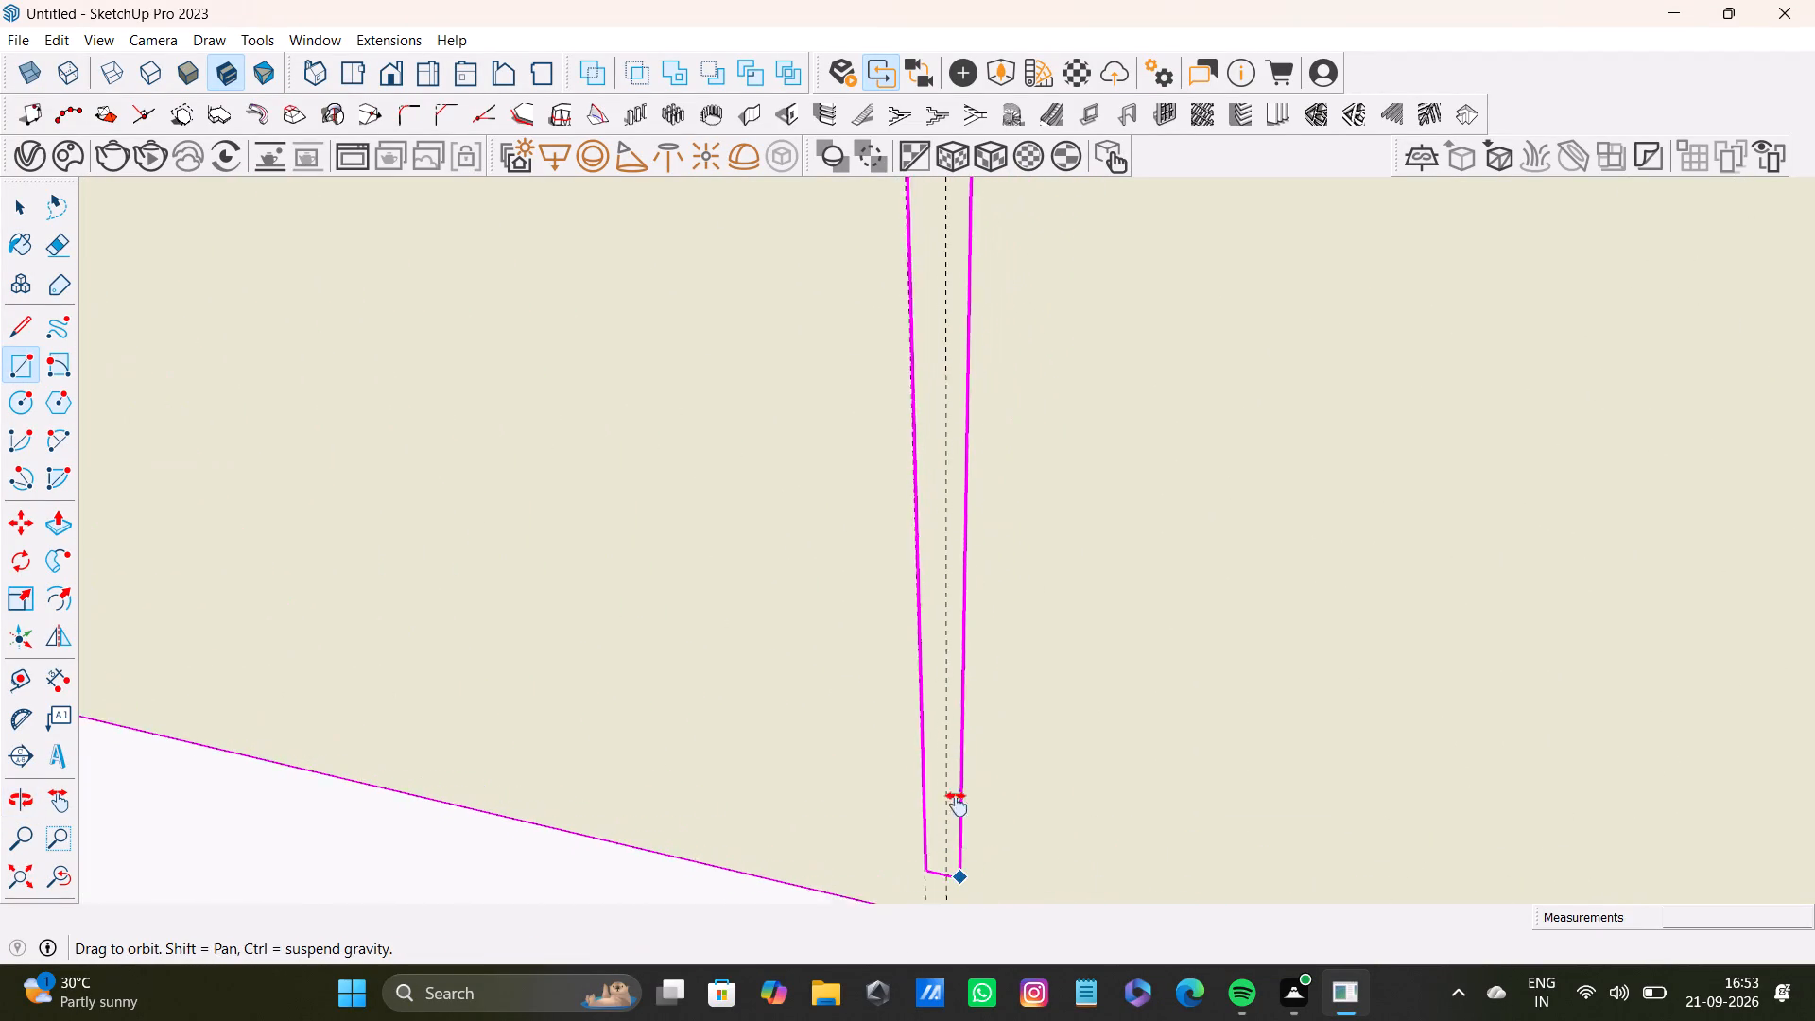
middle_click_drag(957, 805, 955, 643)
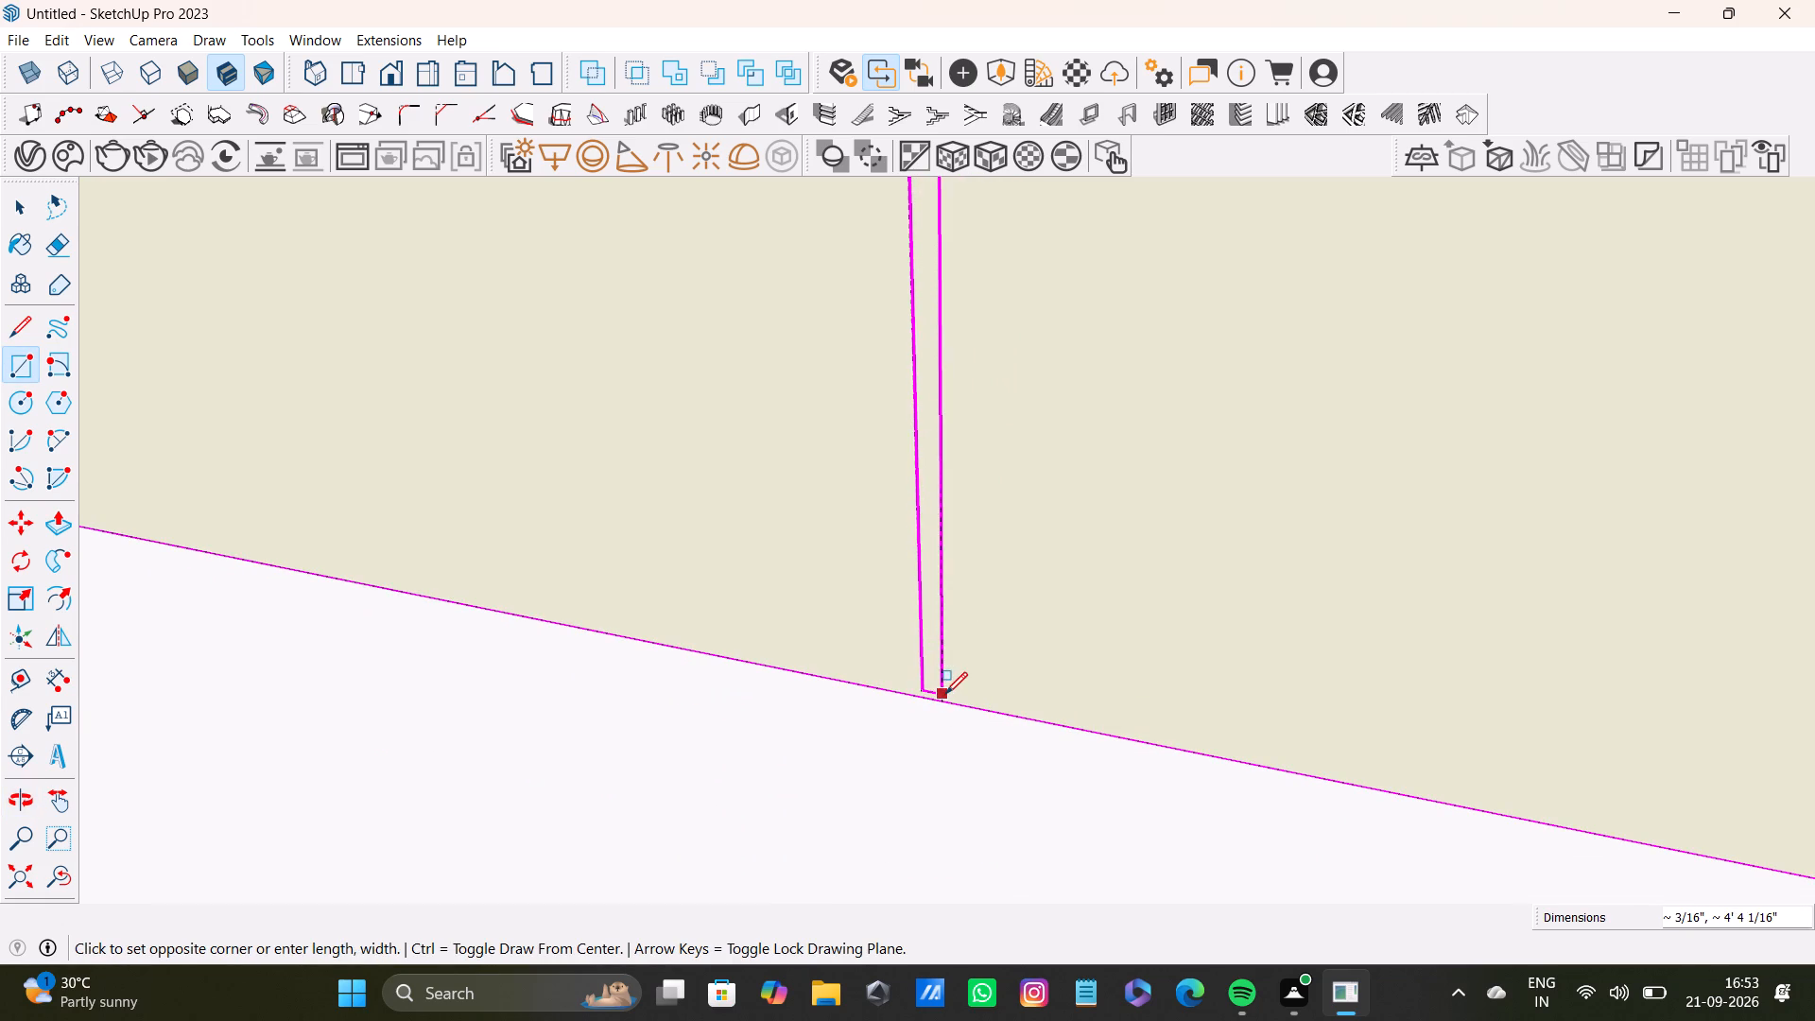
left_click(945, 694)
scroll(927, 687, "down", 8)
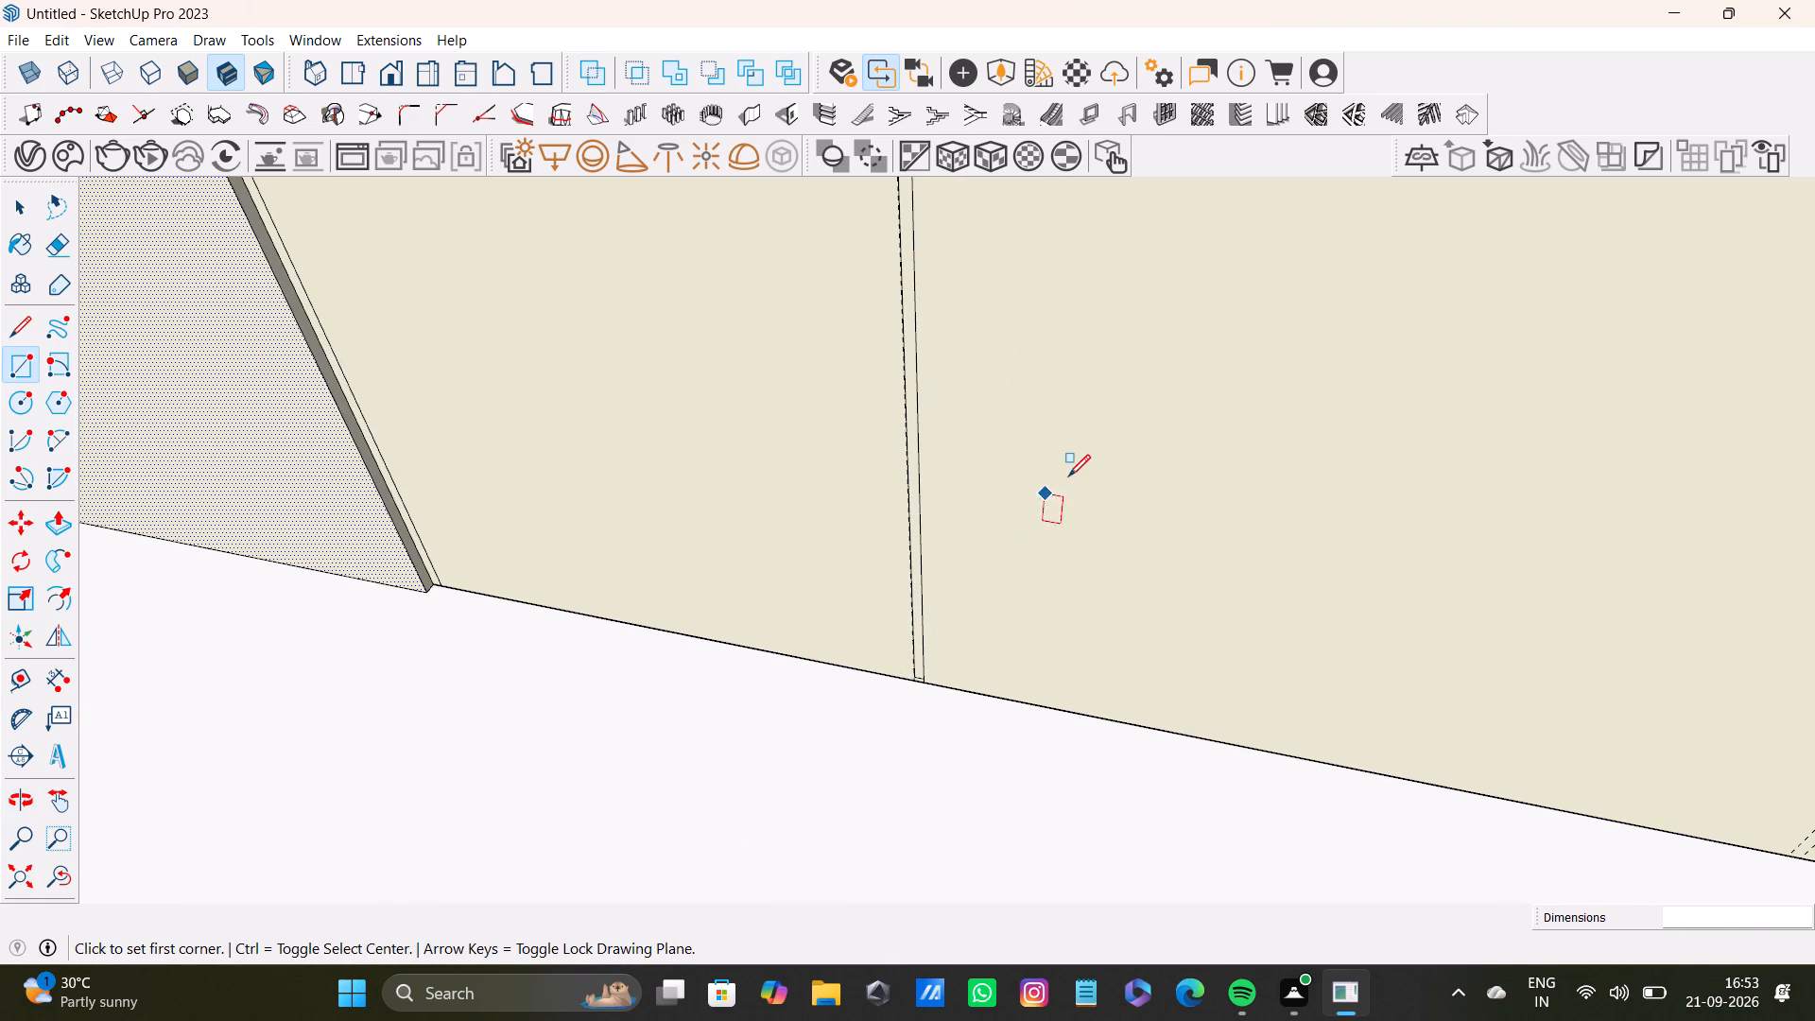
middle_click_drag(1064, 434, 1004, 830, "shift")
scroll(950, 646, "down", 14)
middle_click_drag(654, 475, 885, 714, "shift")
scroll(885, 691, "down", 5)
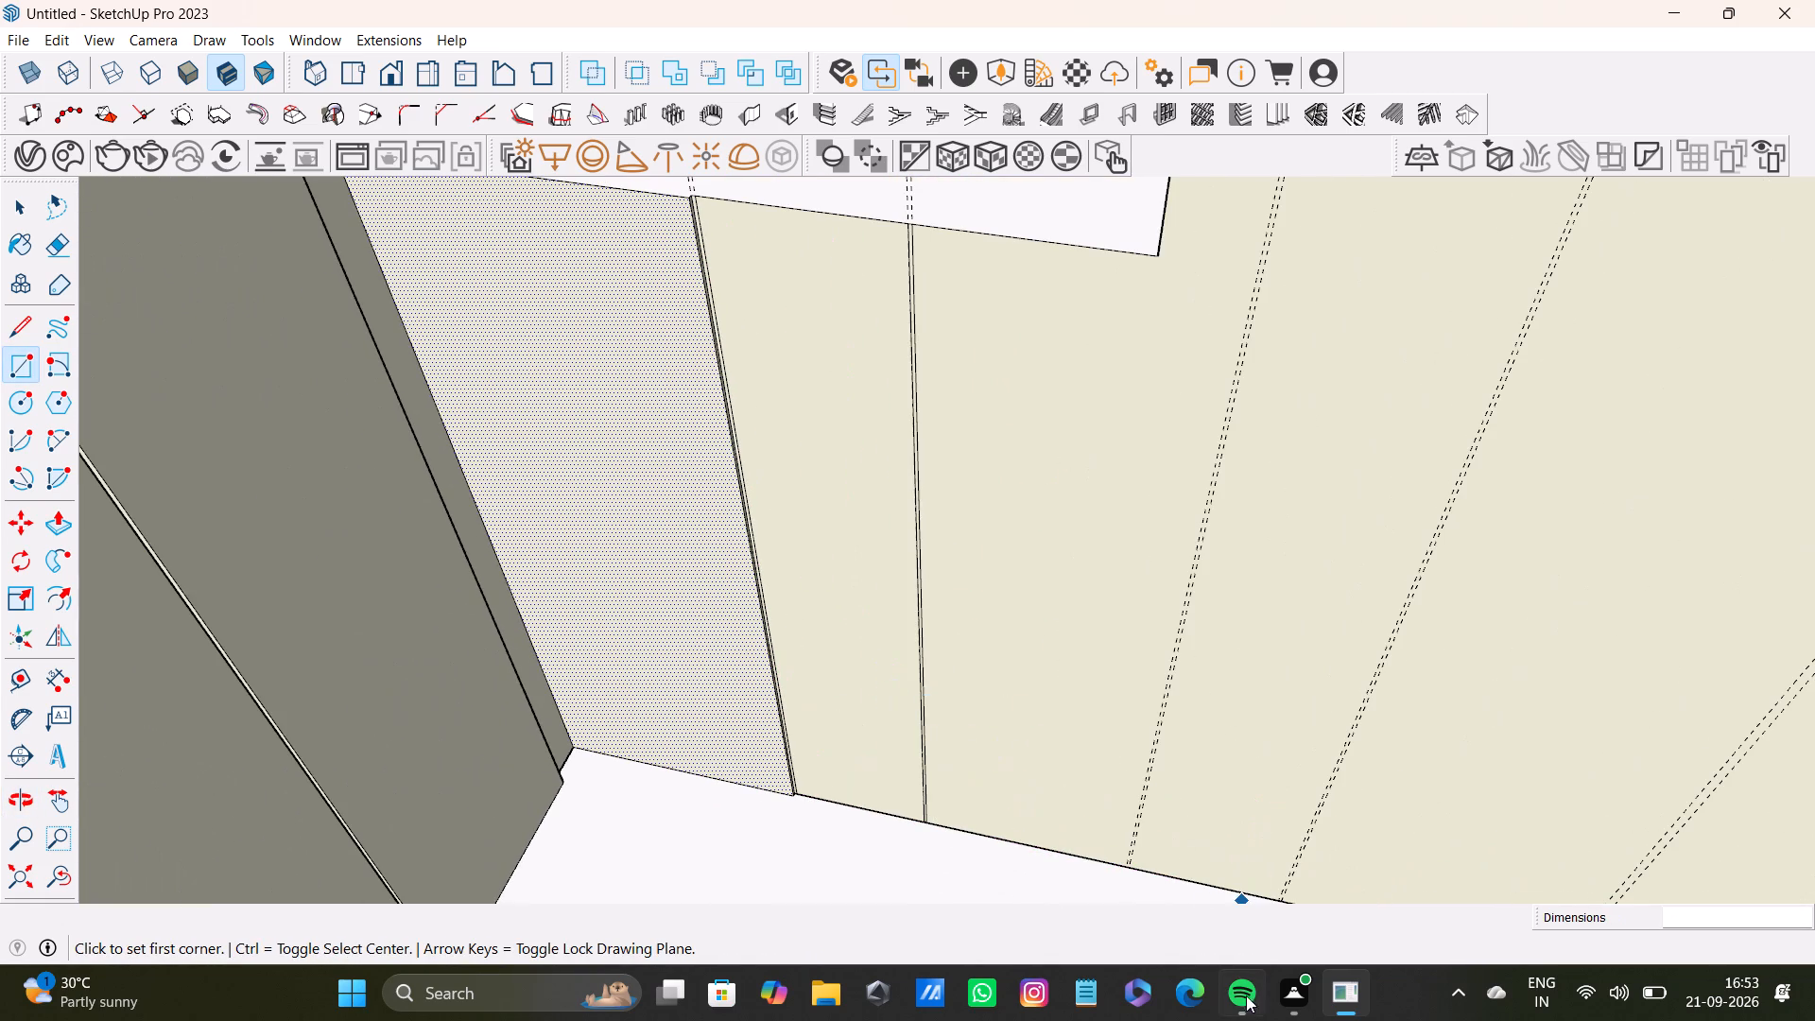
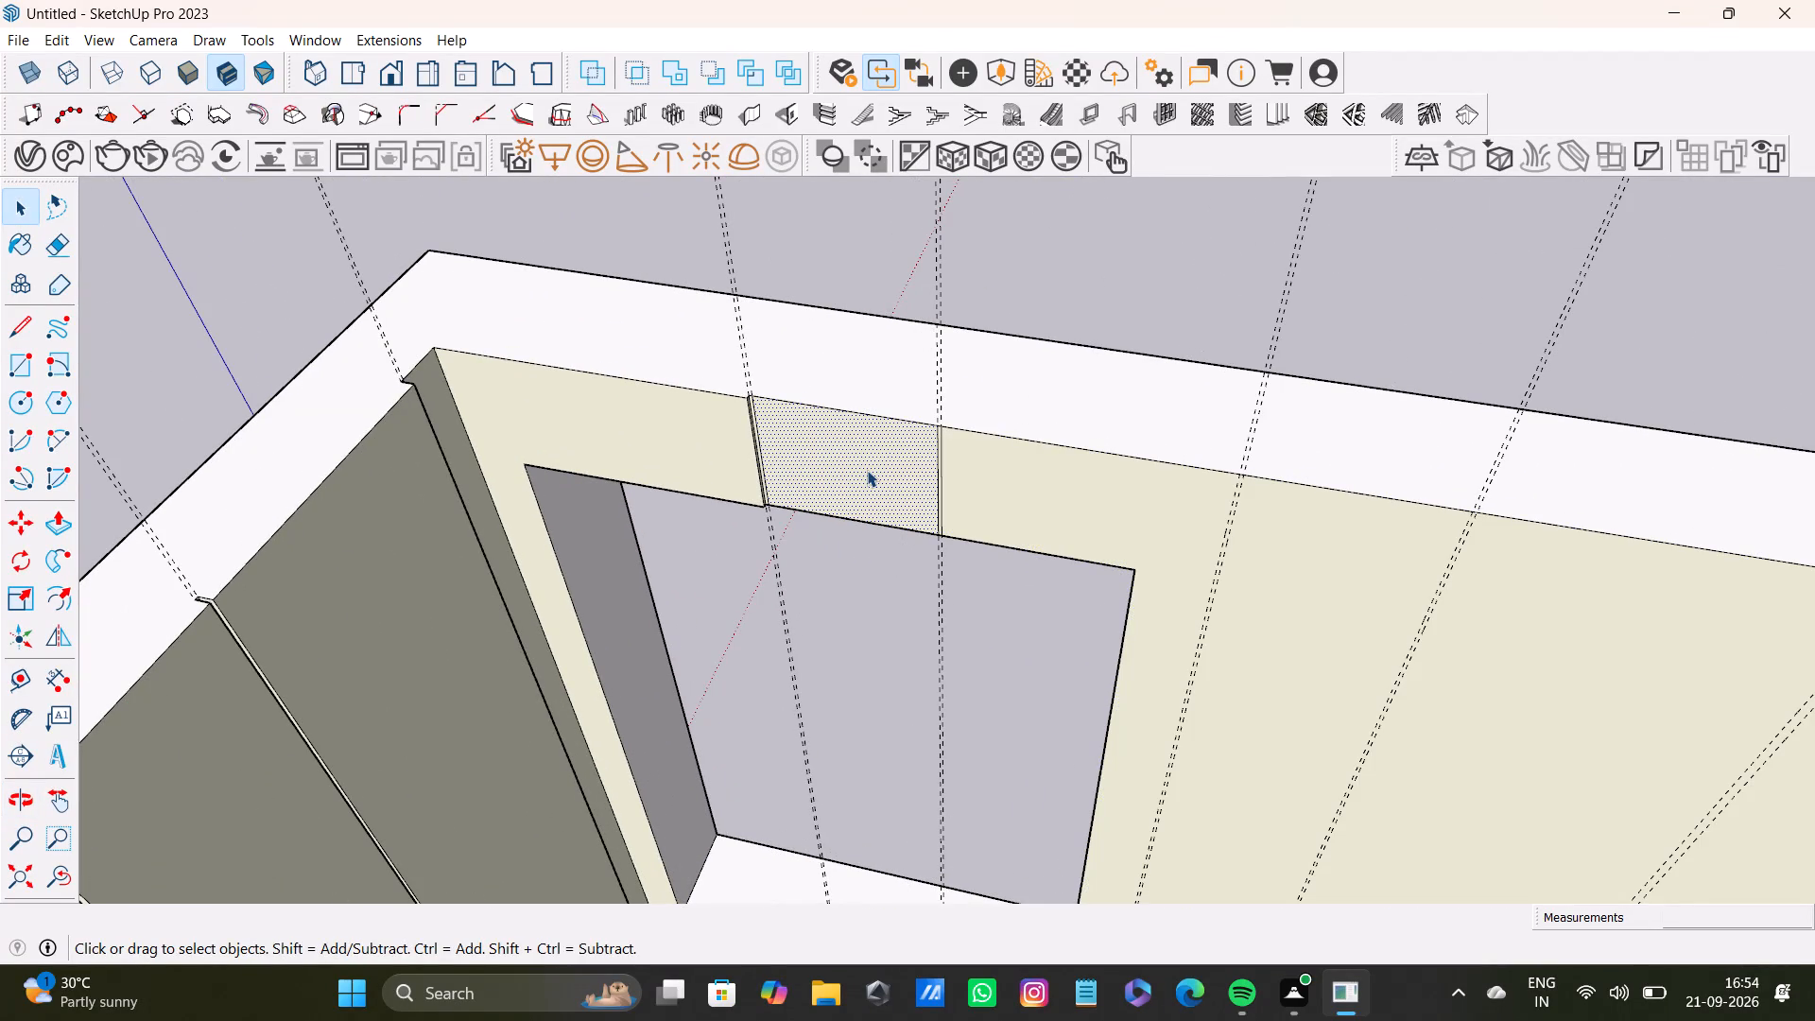
Pull out the panel face above the window between the first and second gap strips.
key("p")
left_click_drag(870, 465, 755, 406)
Redraw the gap strip rectangle between the second guide pair below the window, from the sill edge down to the floor edge.
scroll(774, 472, "down", 3)
middle_click_drag(898, 631, 869, 280, "shift")
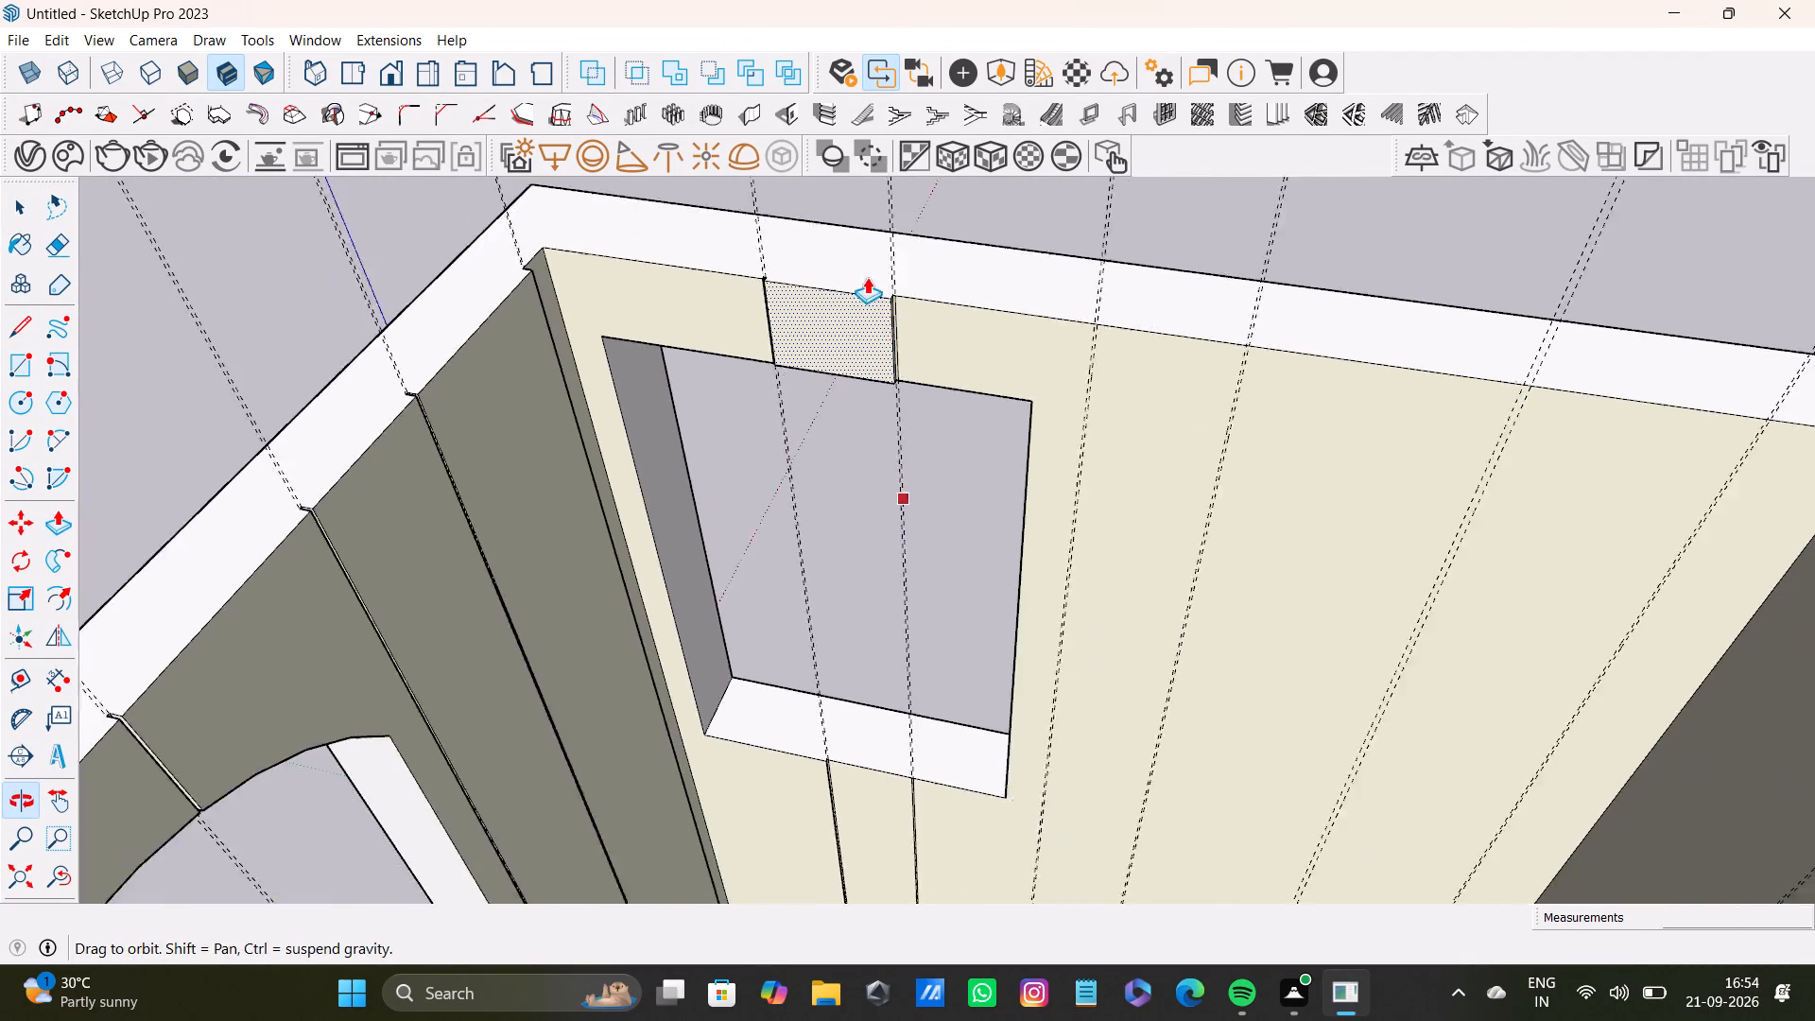
scroll(878, 513, "down", 2)
middle_click_drag(902, 610, 907, 449)
scroll(879, 542, "up", 14)
left_click(873, 493)
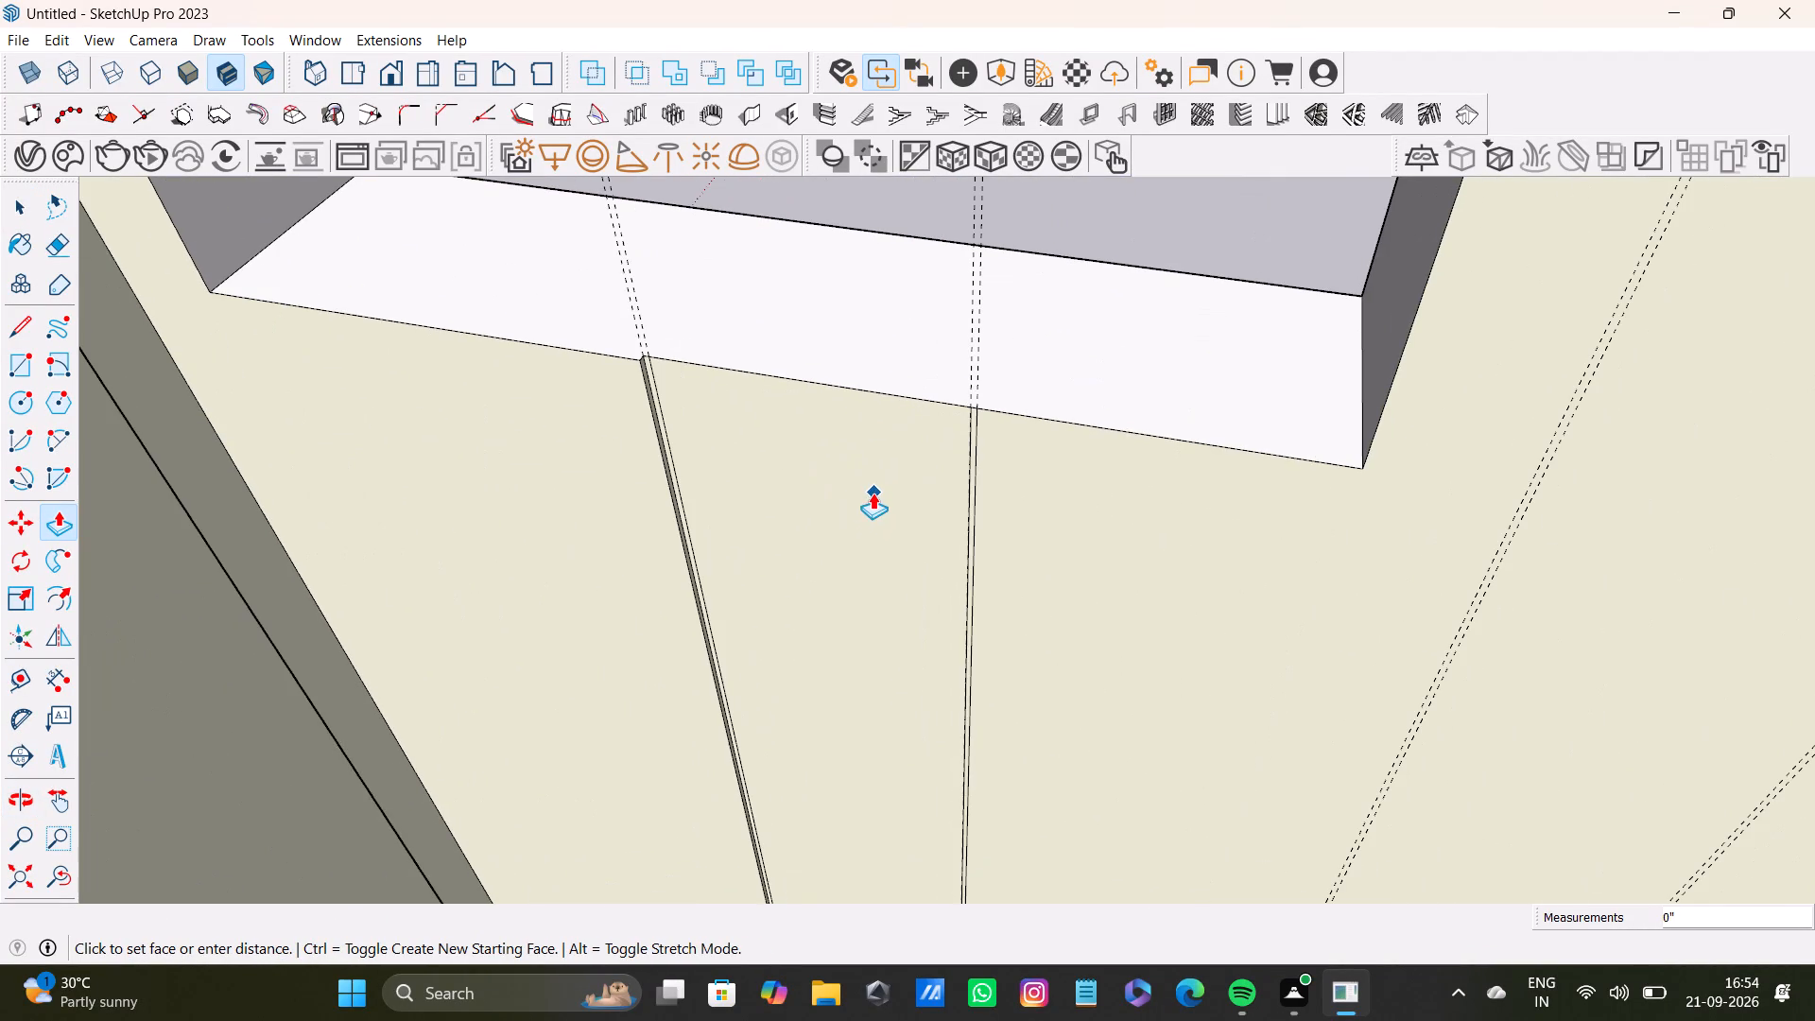
key("space")
left_click(847, 535)
left_click_drag(850, 553, 832, 582)
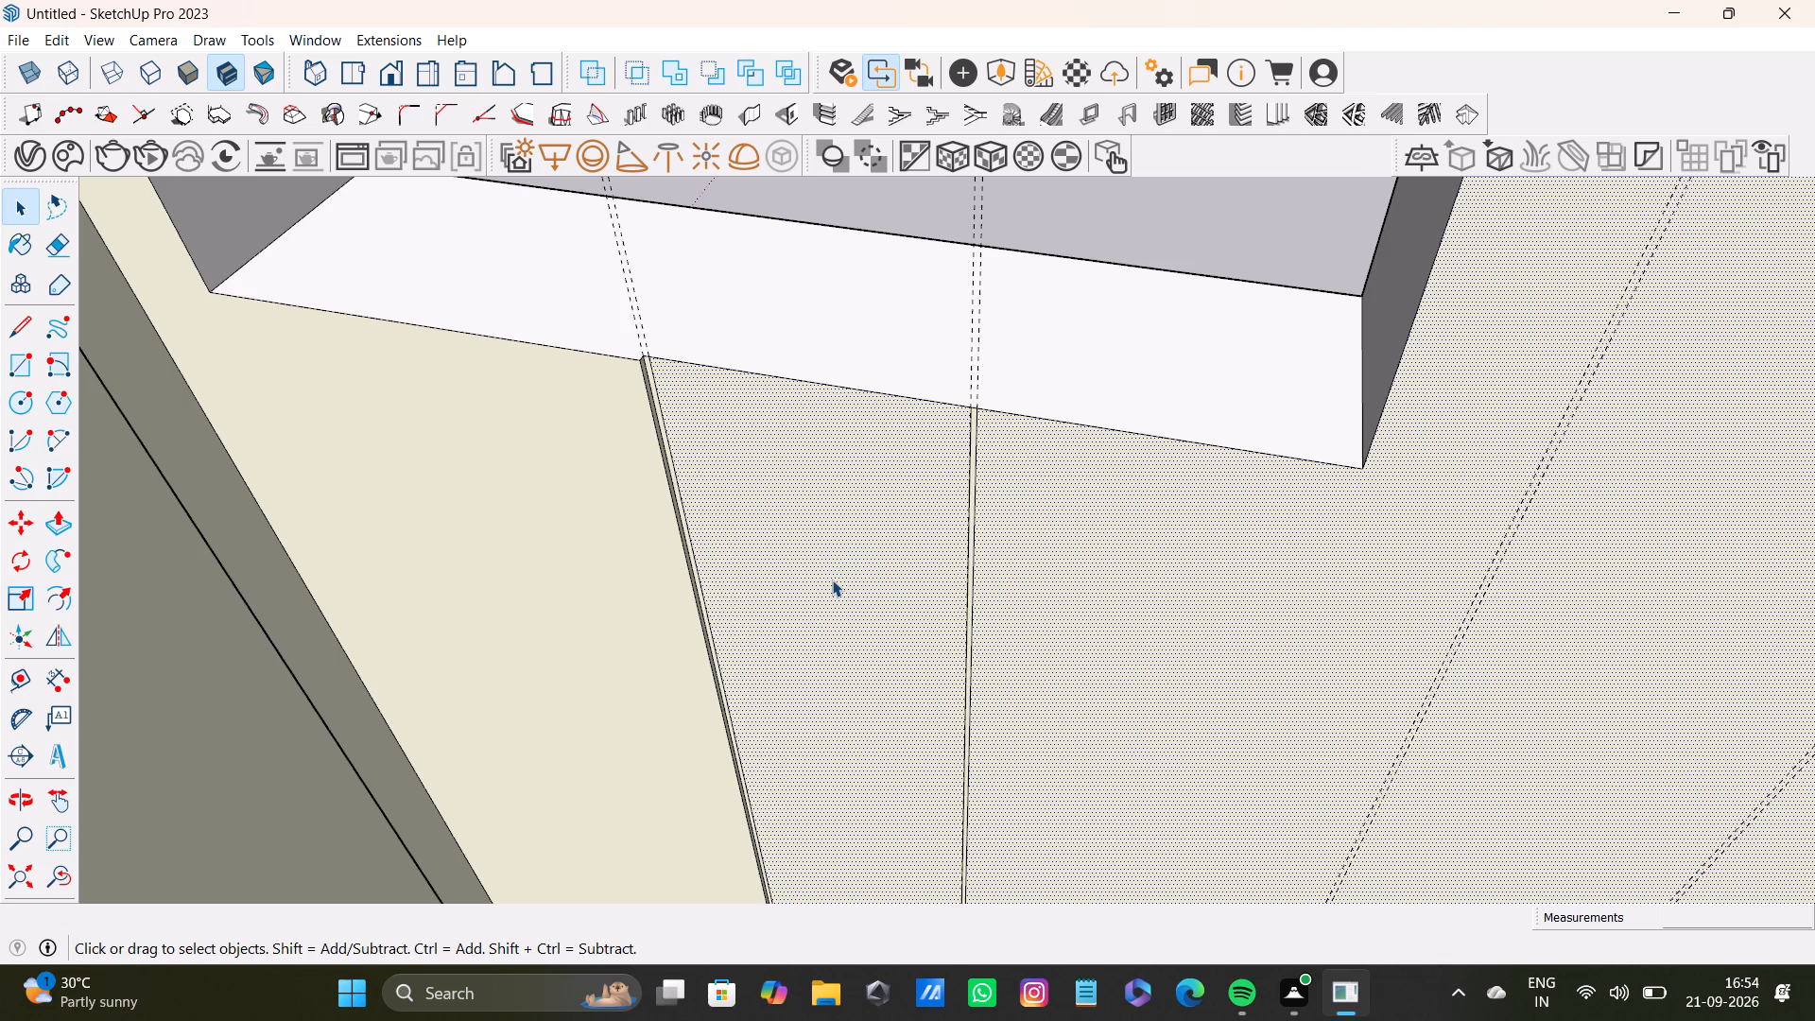
scroll(836, 570, "down", 4)
middle_click_drag(901, 611, 832, 265, "shift")
middle_click_drag(846, 286, 877, 548)
scroll(896, 385, "up", 14)
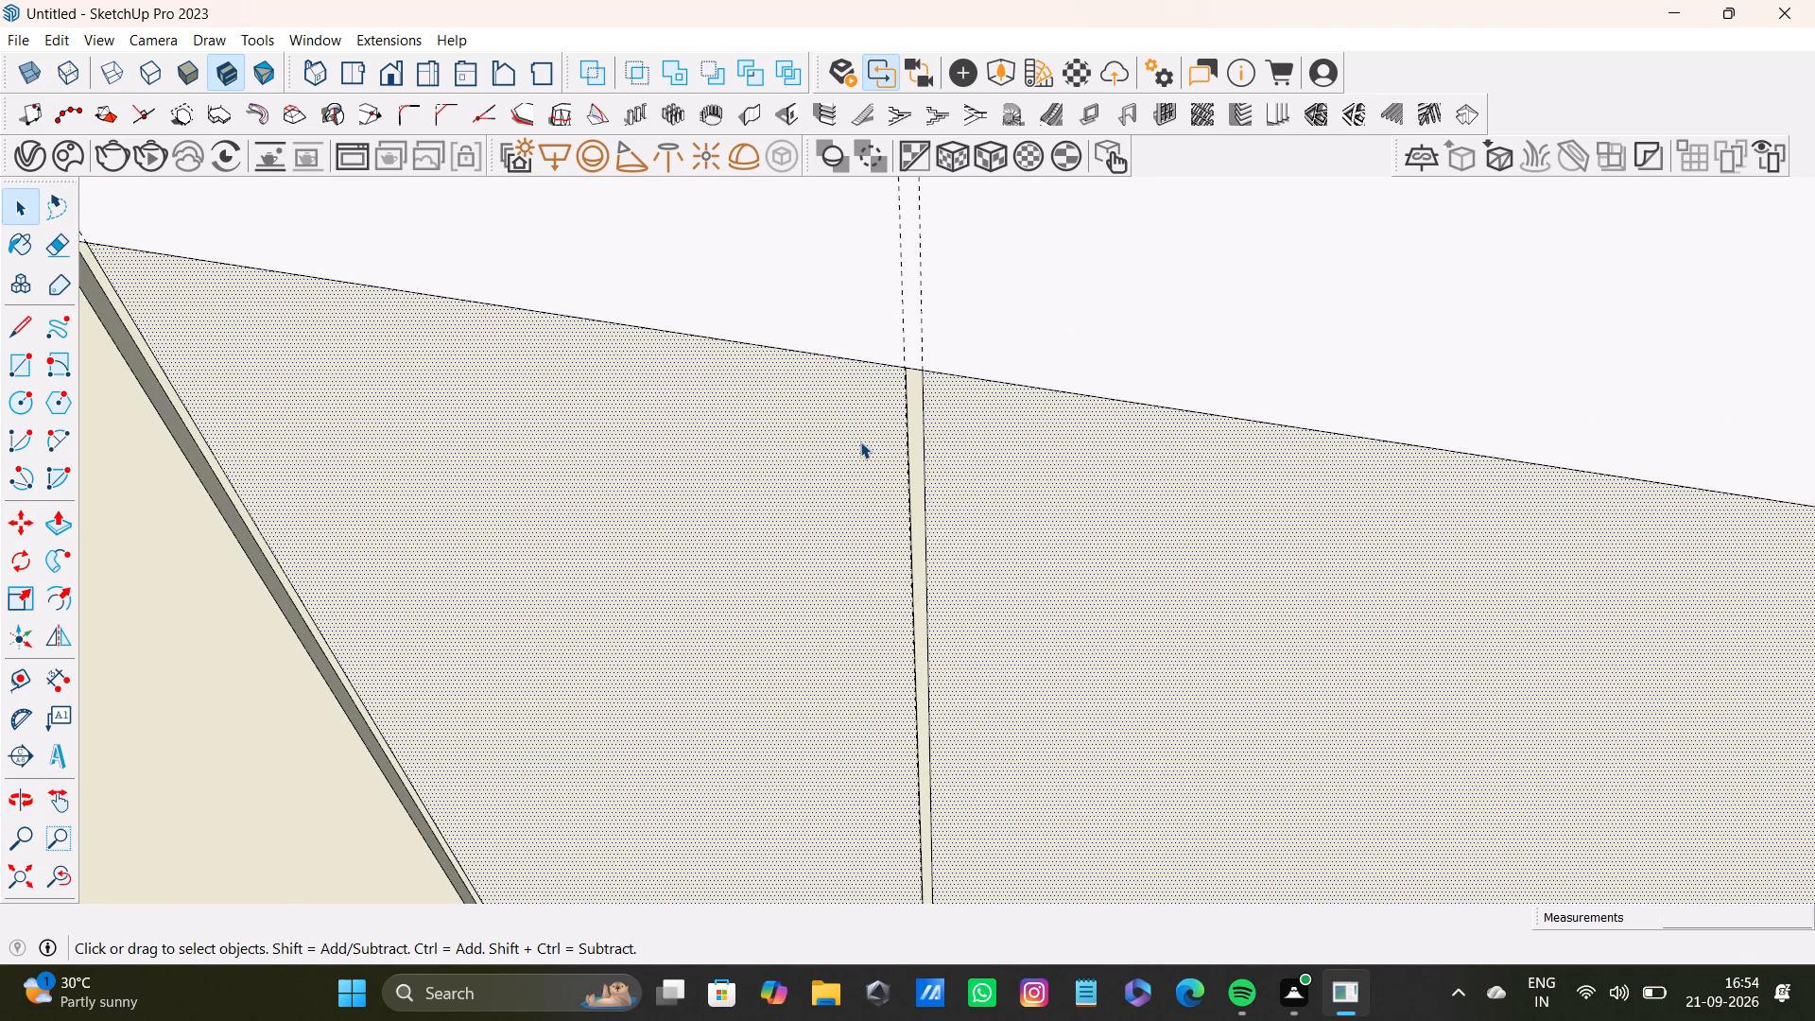
key("r")
scroll(927, 372, "up", 9)
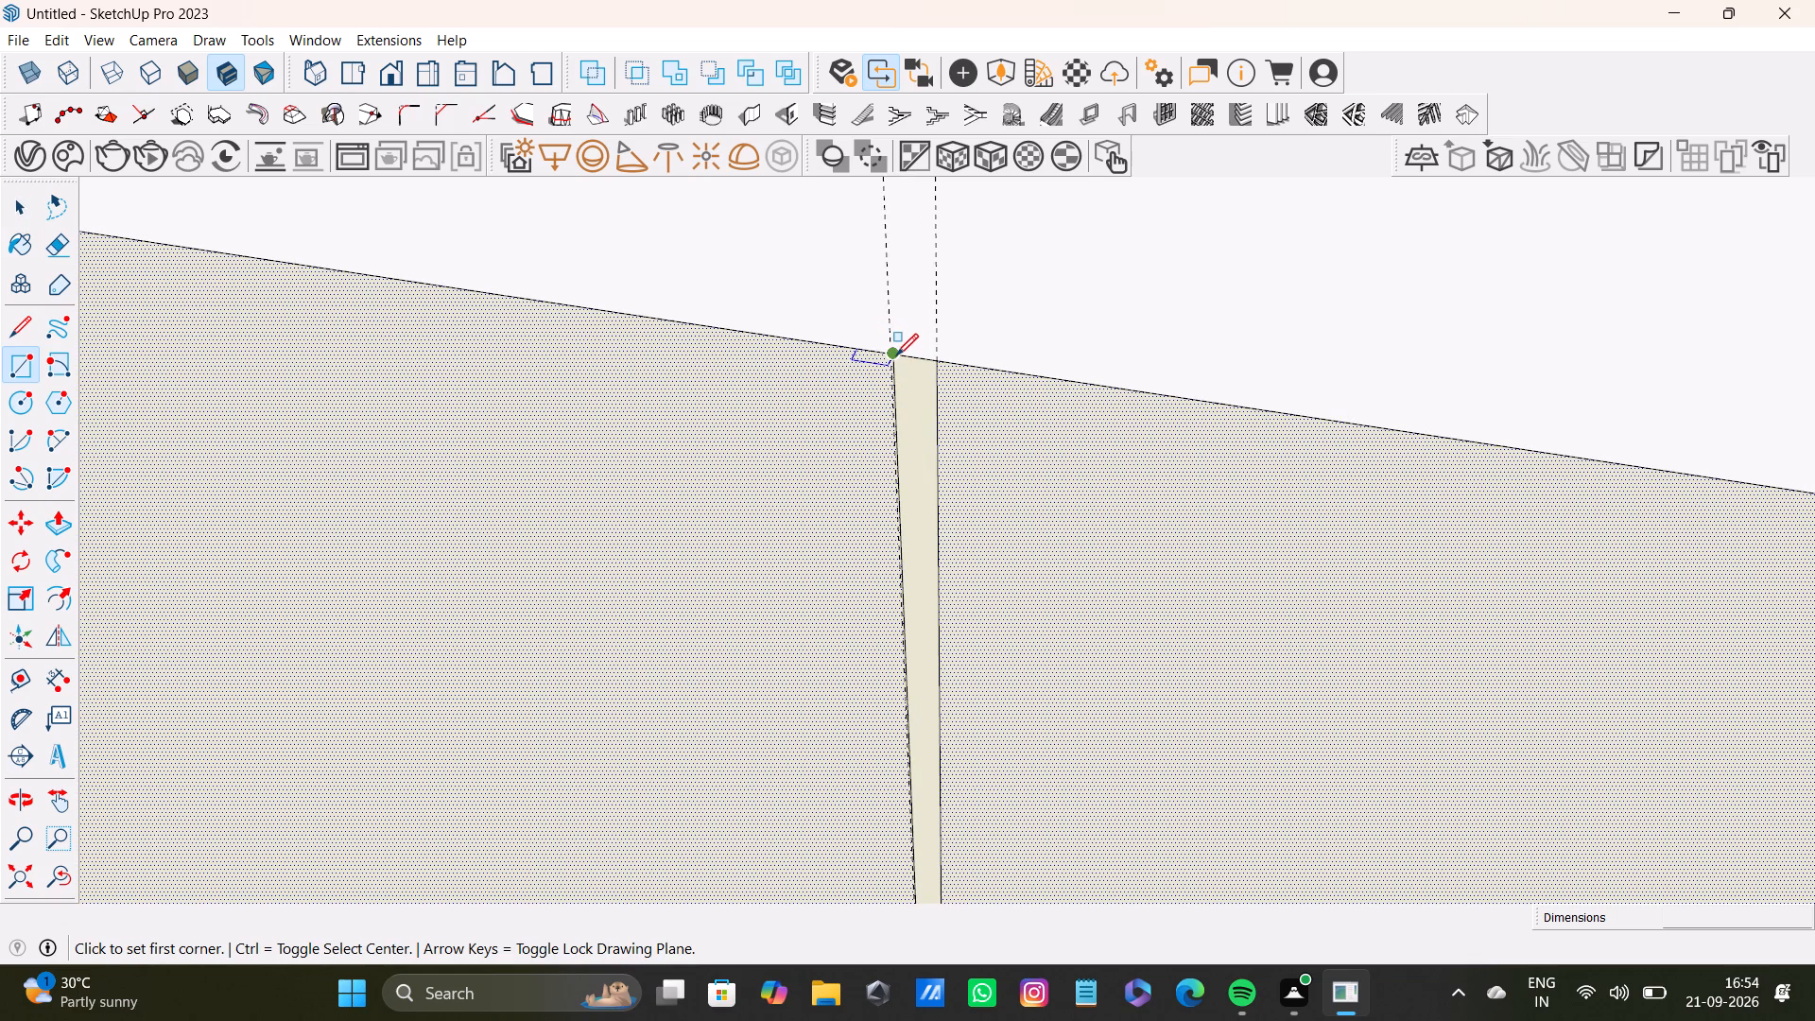
left_click(896, 355)
scroll(910, 586, "down", 6)
middle_click_drag(984, 658, 929, 518)
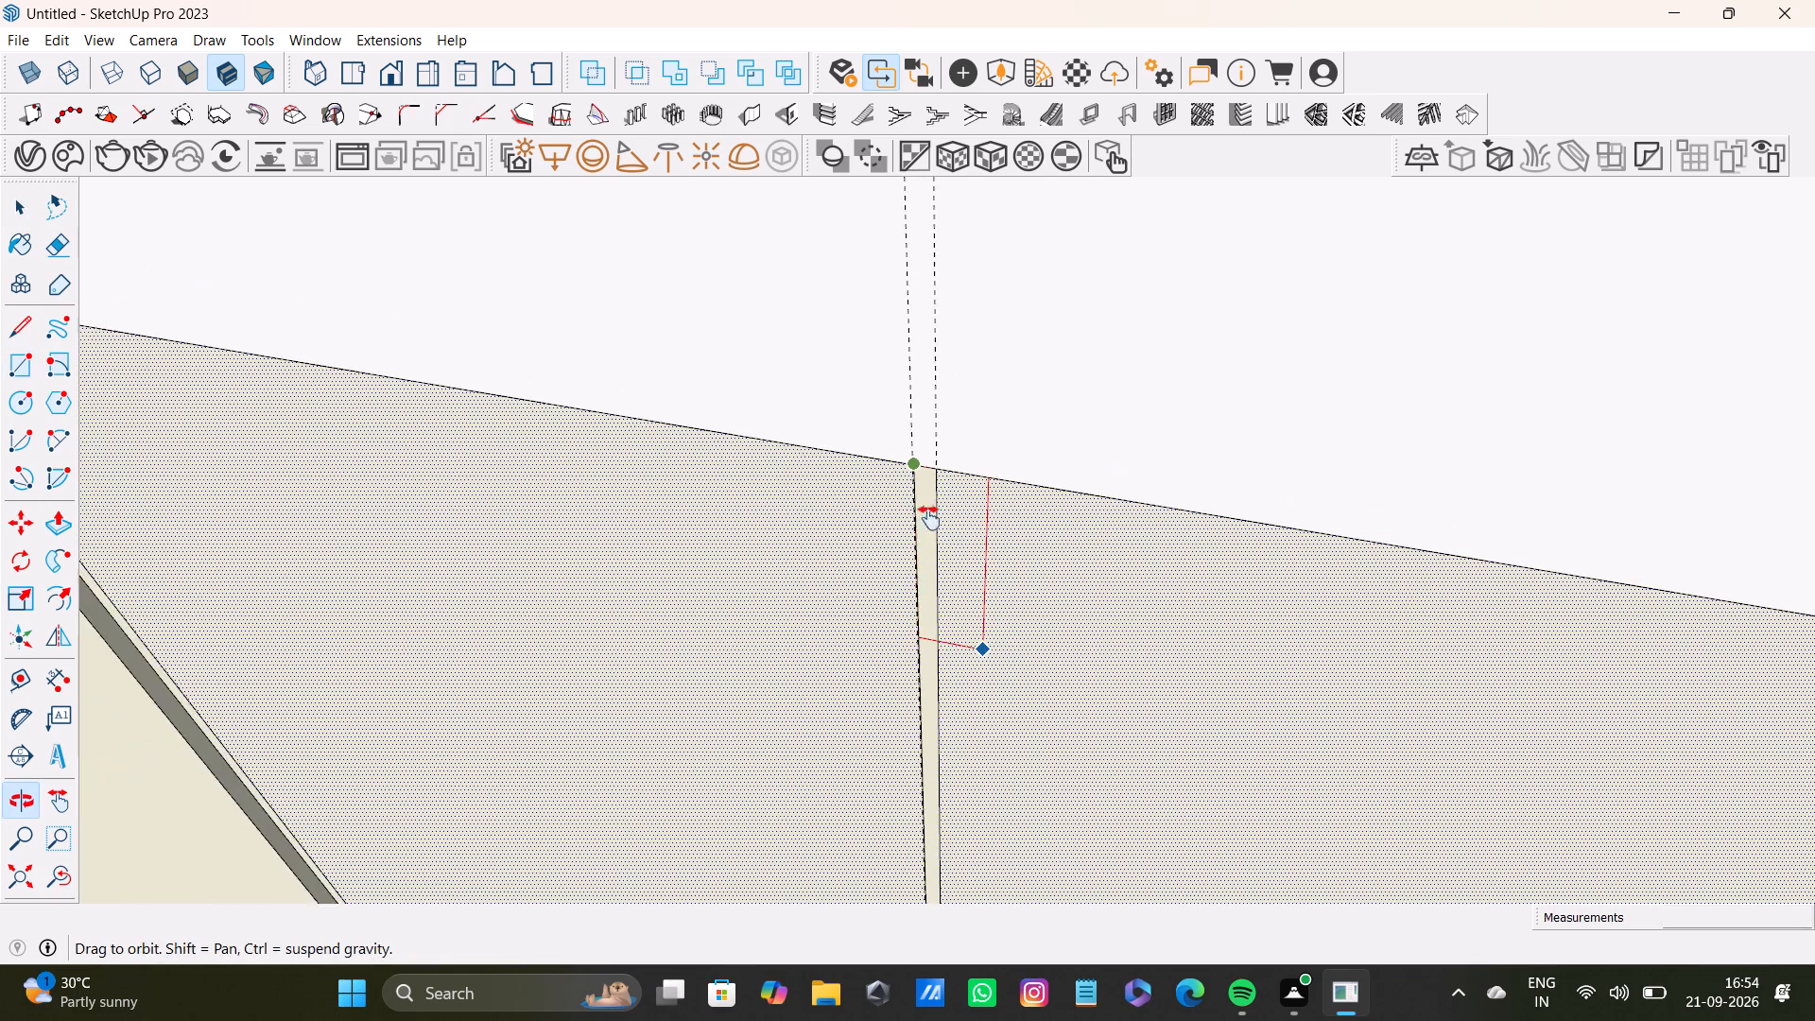
middle_click_drag(929, 518, 840, 97)
middle_click_drag(847, 558, 844, 230)
middle_click_drag(863, 598, 877, 225)
middle_click_drag(940, 647, 927, 308)
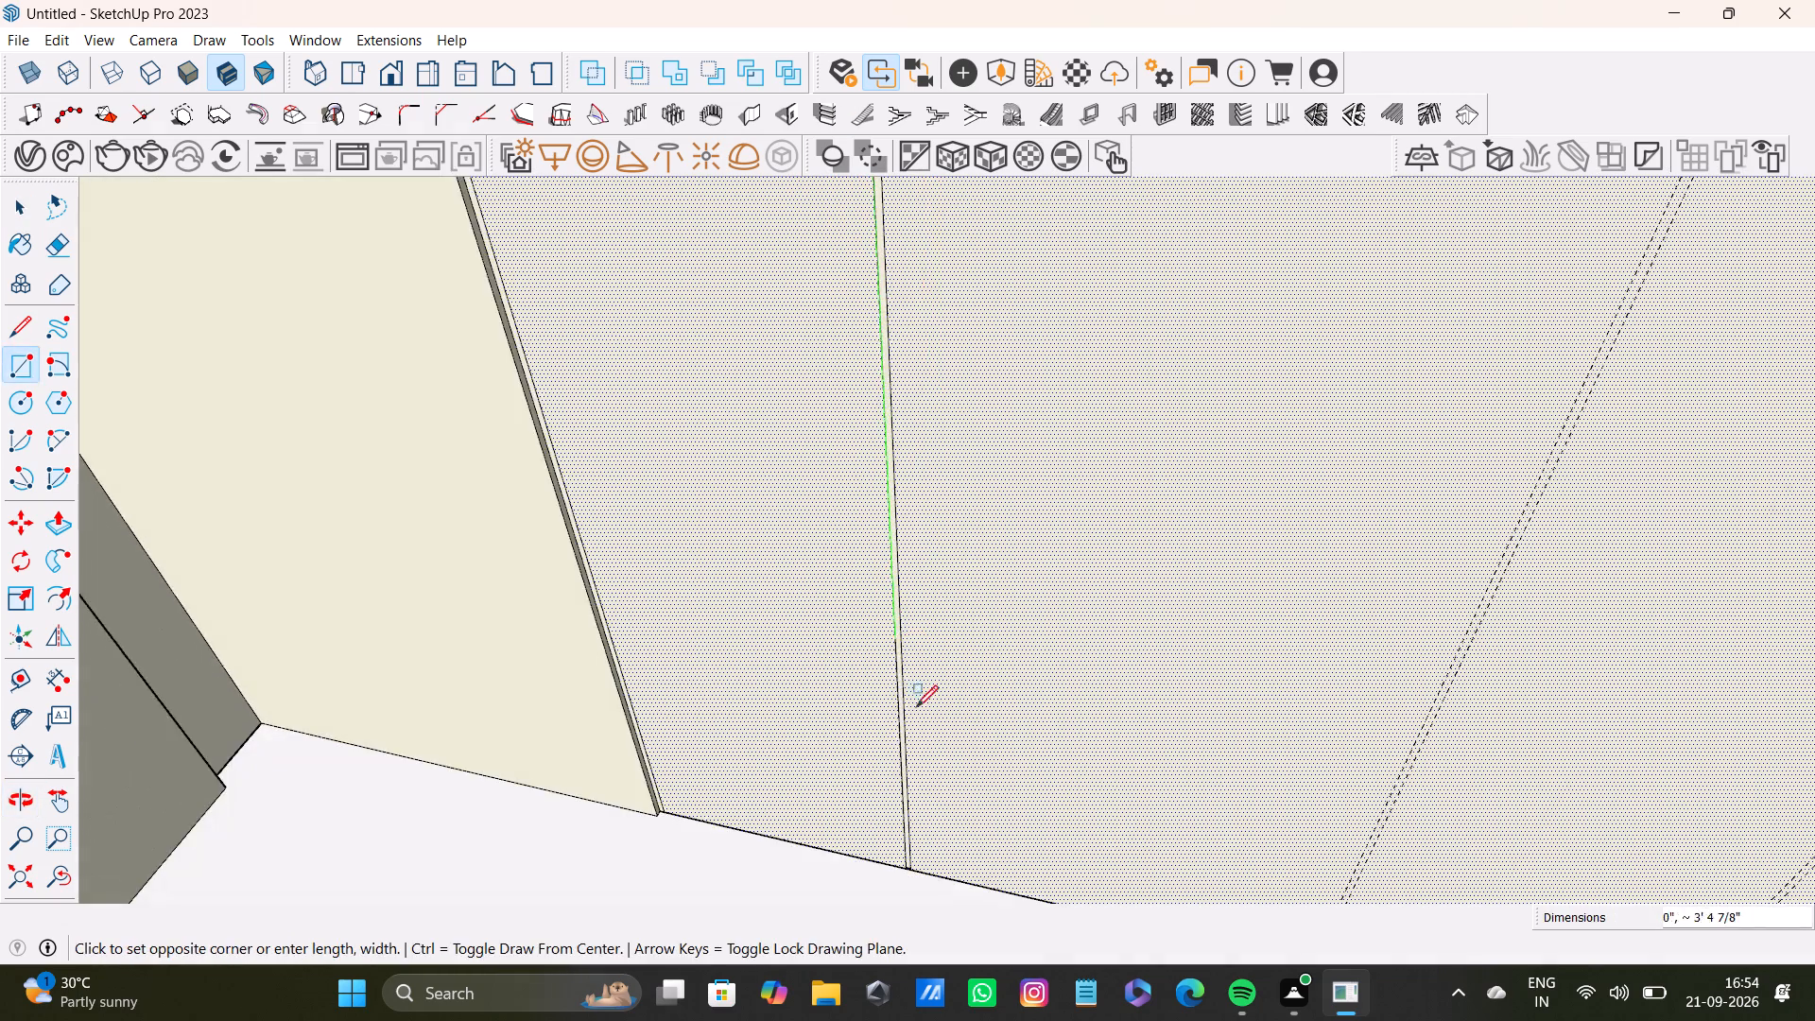
middle_click_drag(916, 707, 927, 536)
scroll(934, 699, "up", 19)
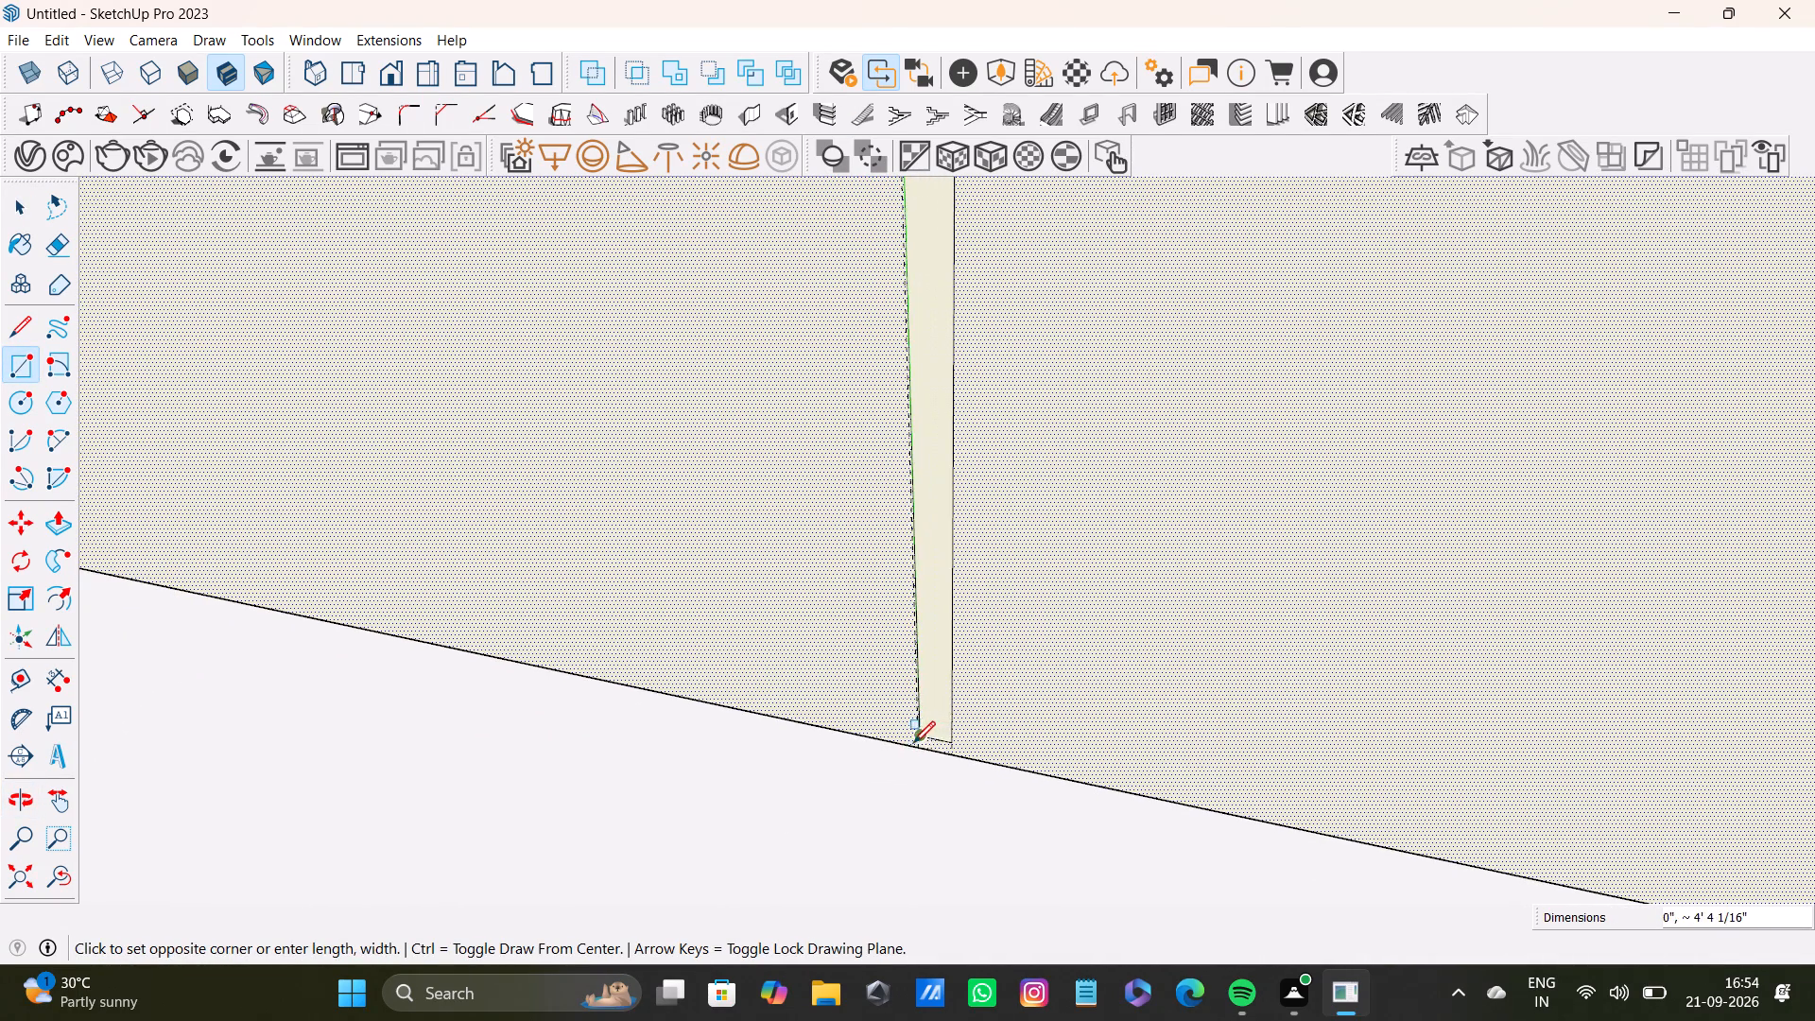
left_click(948, 752)
Delete the stray short edge across the gap strip just above the floor.
key("space")
left_click(946, 721)
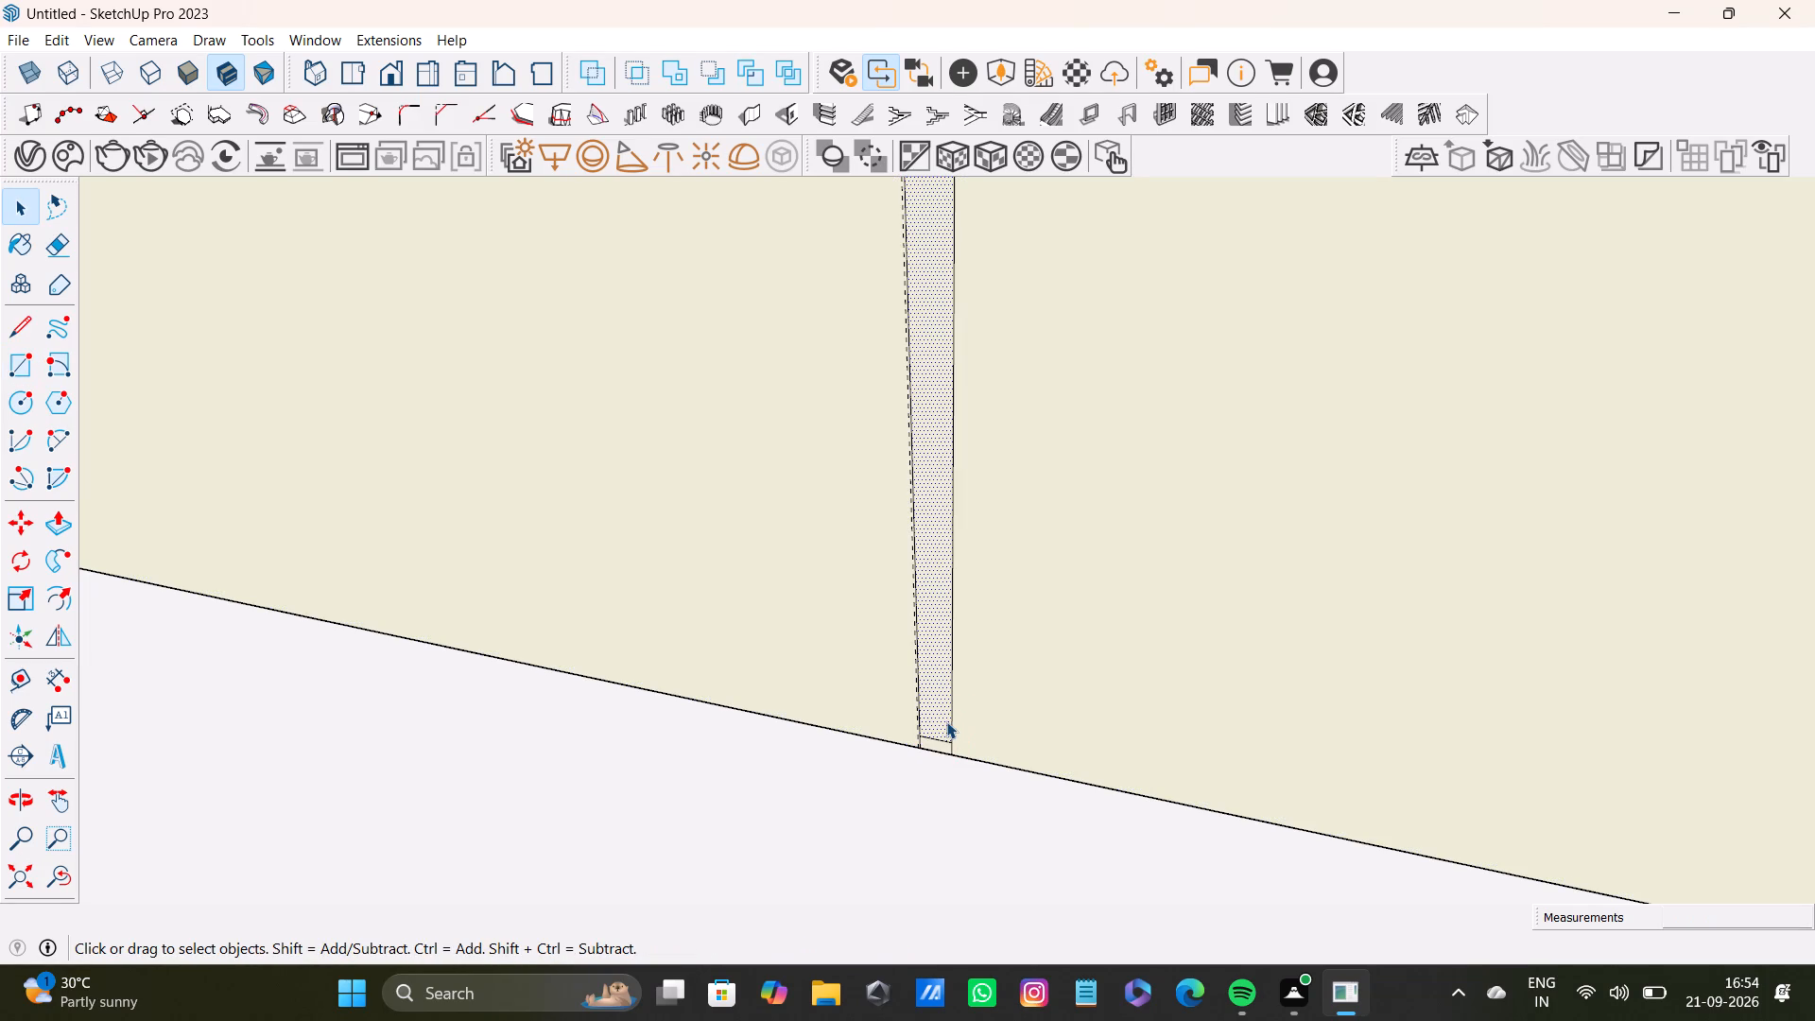
left_click(940, 735)
left_click(946, 741)
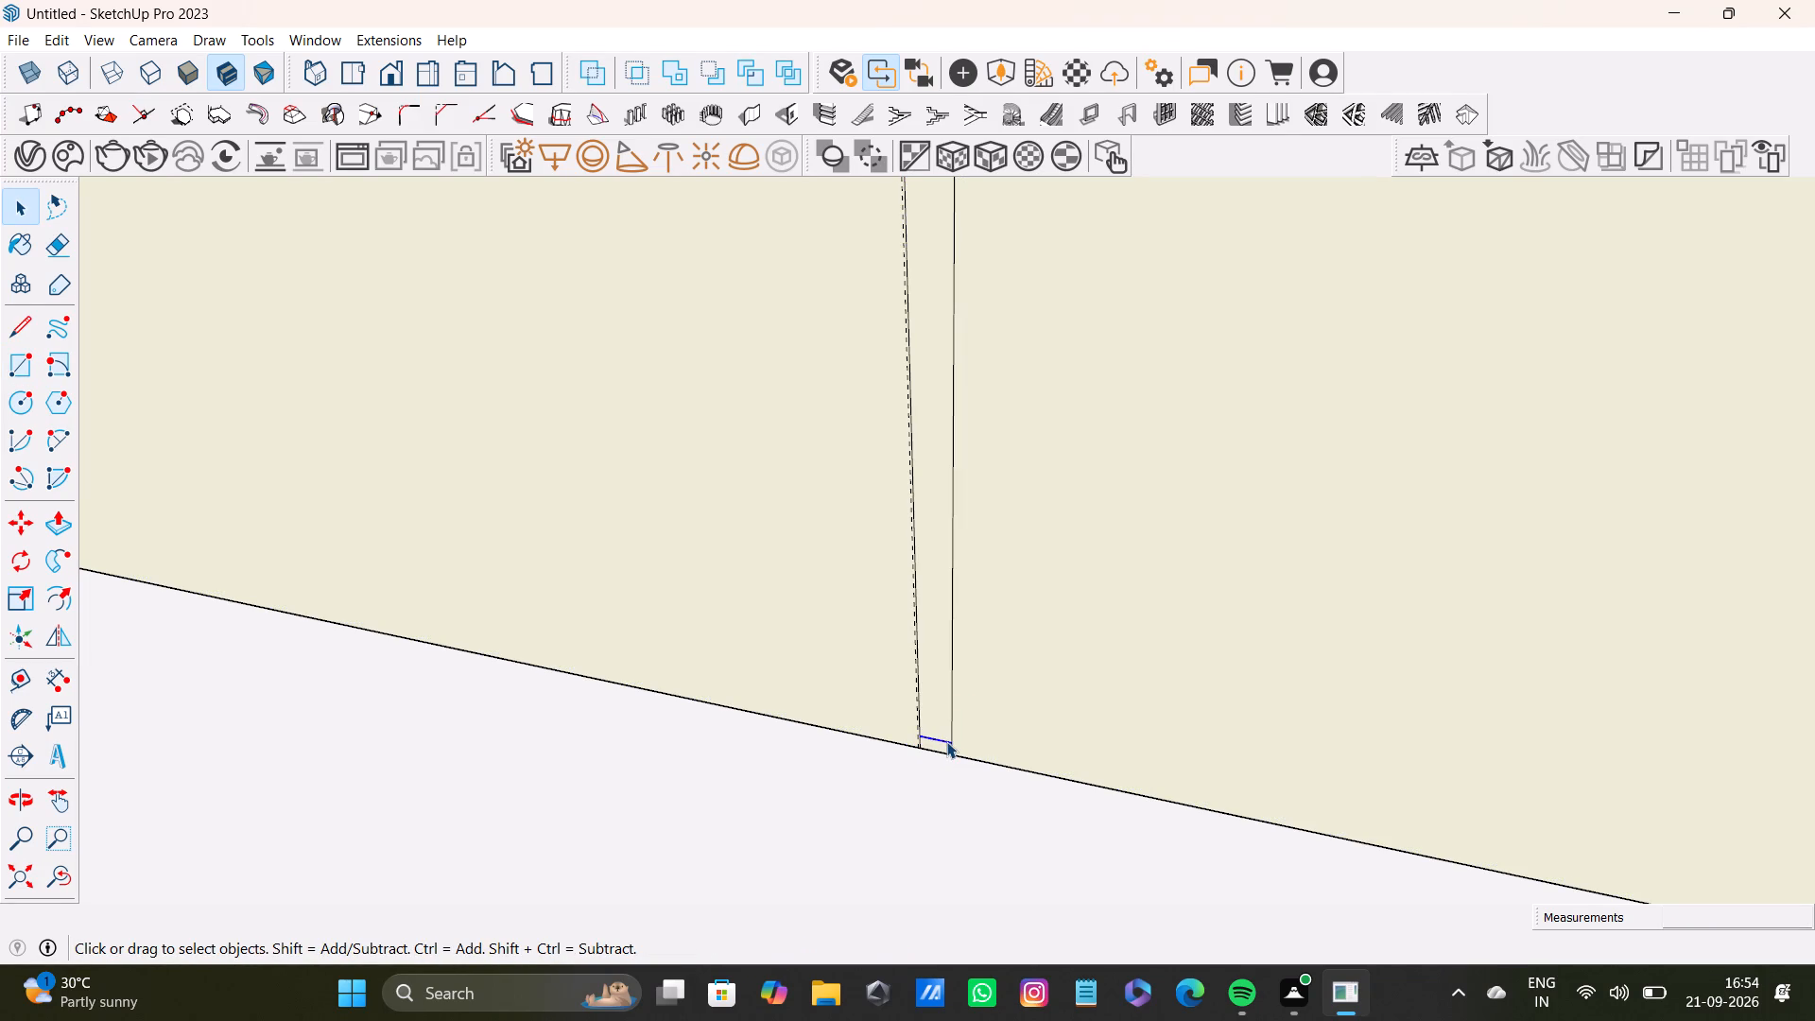
key("Delete")
Pull out the panel face below the window between the first and second gap strips by about 1/4".
left_click(882, 700)
scroll(875, 518, "down", 6)
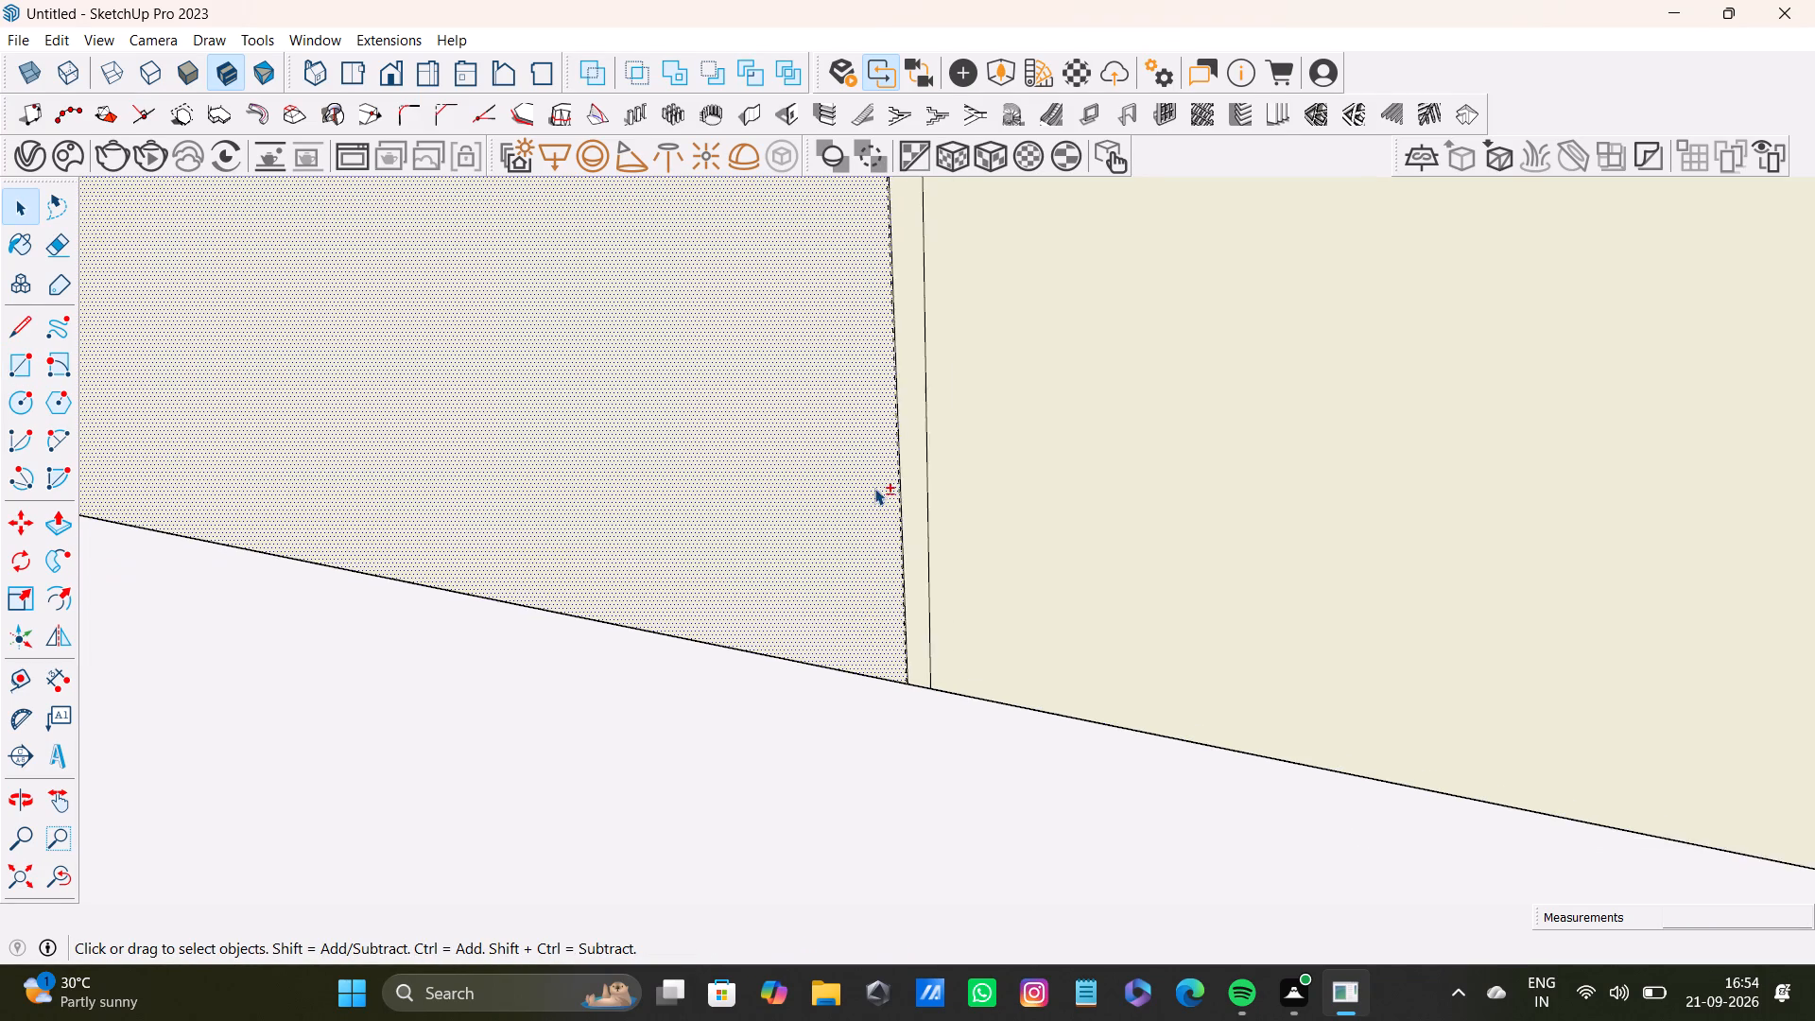
scroll(874, 488, "down", 2)
middle_click_drag(836, 410, 1416, 819, "shift")
scroll(1249, 714, "down", 19)
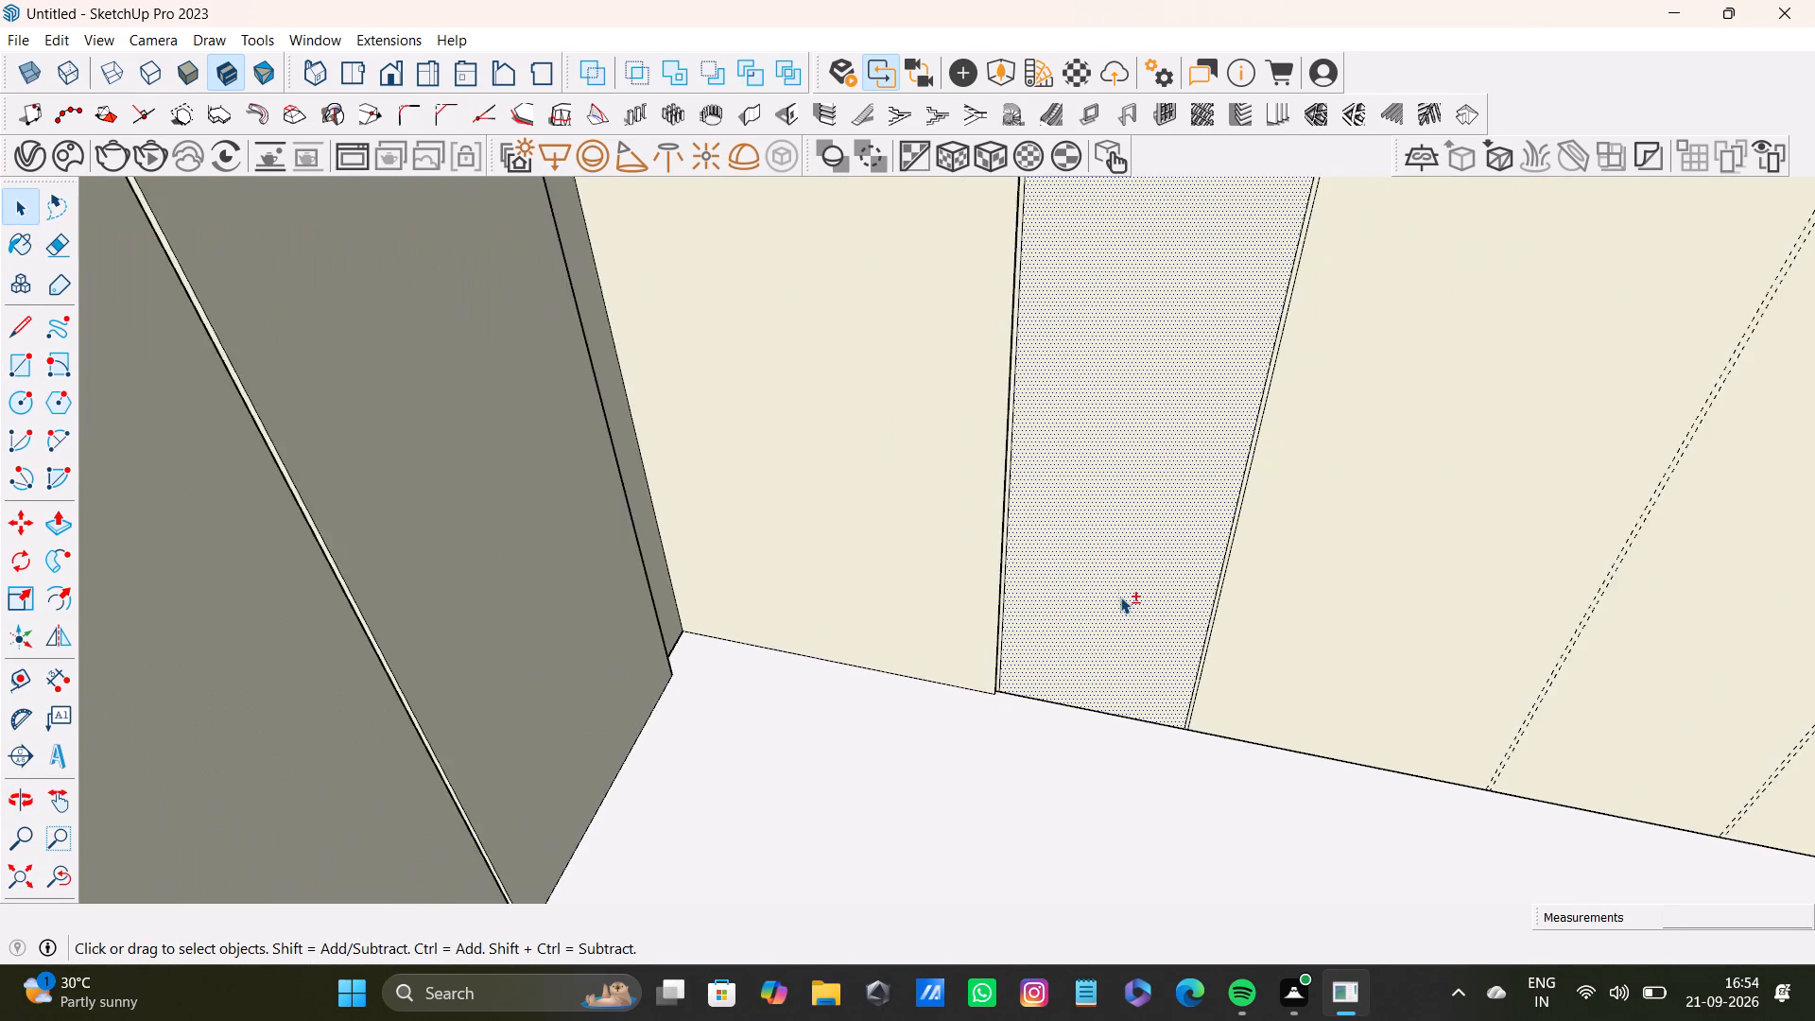
middle_click_drag(1118, 588, 995, 934, "shift")
scroll(995, 840, "down", 8, "shift")
scroll(1079, 532, "up", 2)
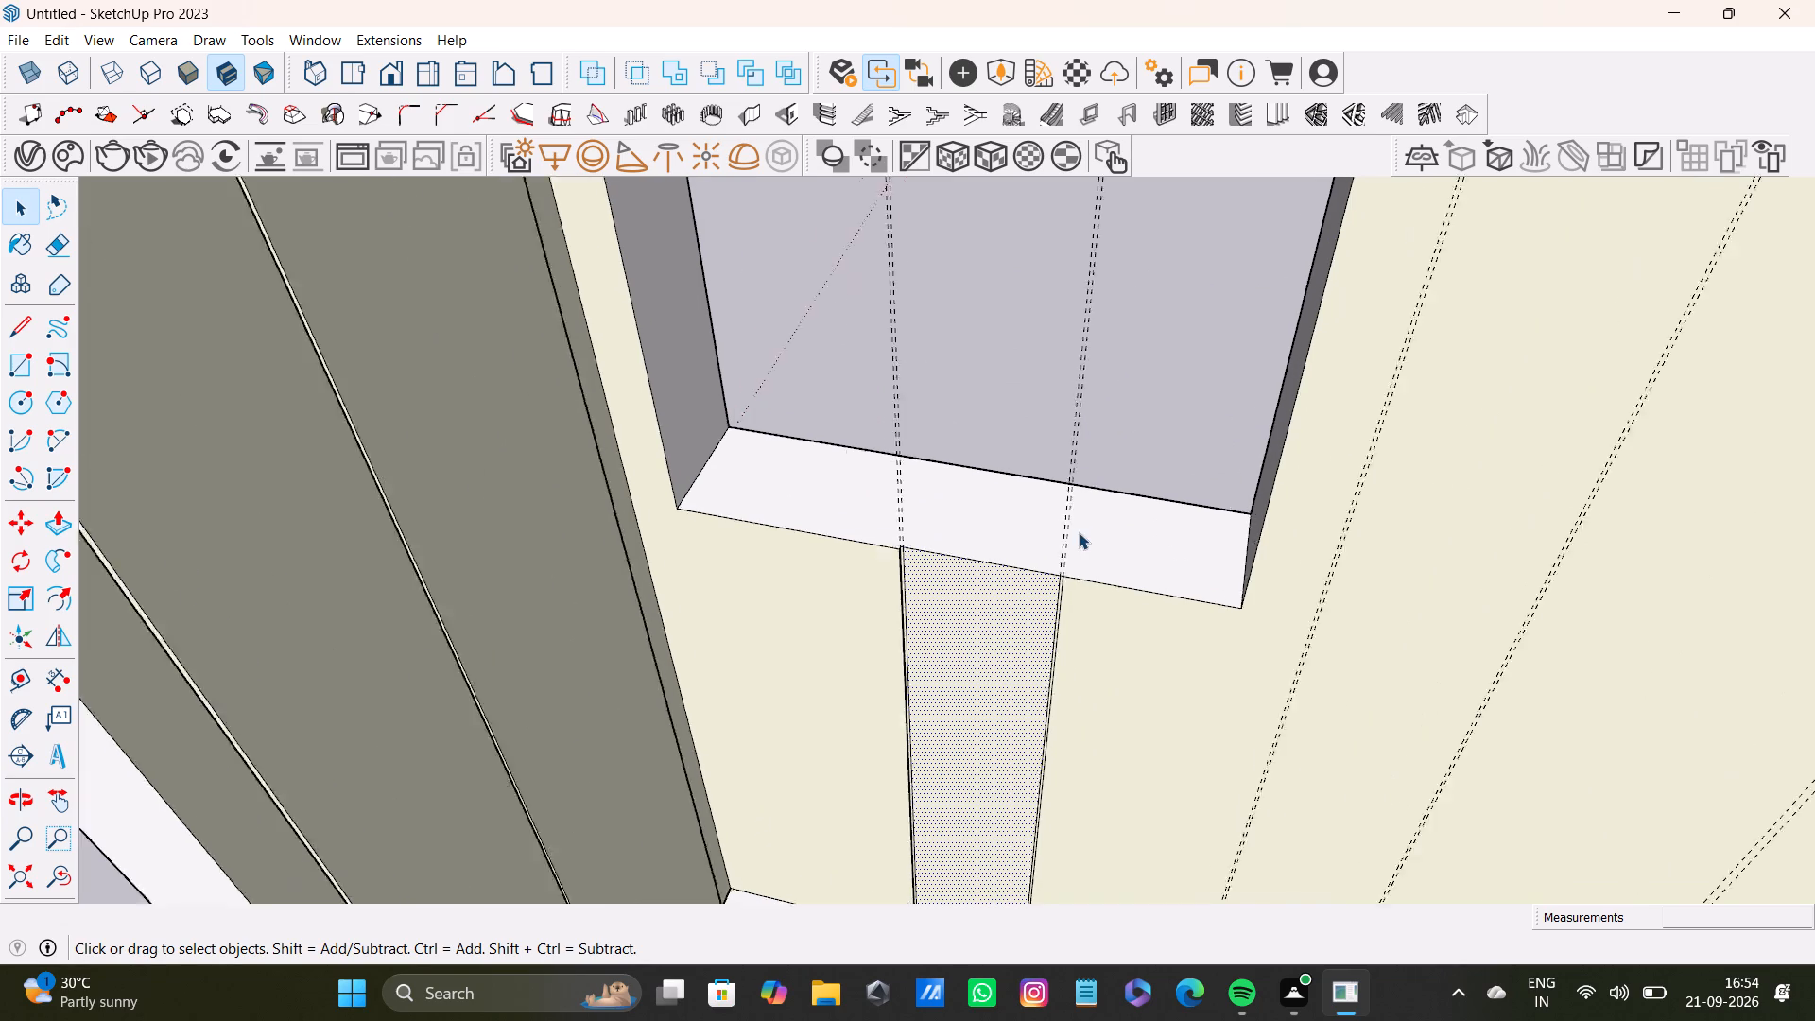
scroll(1079, 532, "up", 2)
key("p")
left_click_drag(893, 586, 821, 566)
scroll(889, 608, "down", 4)
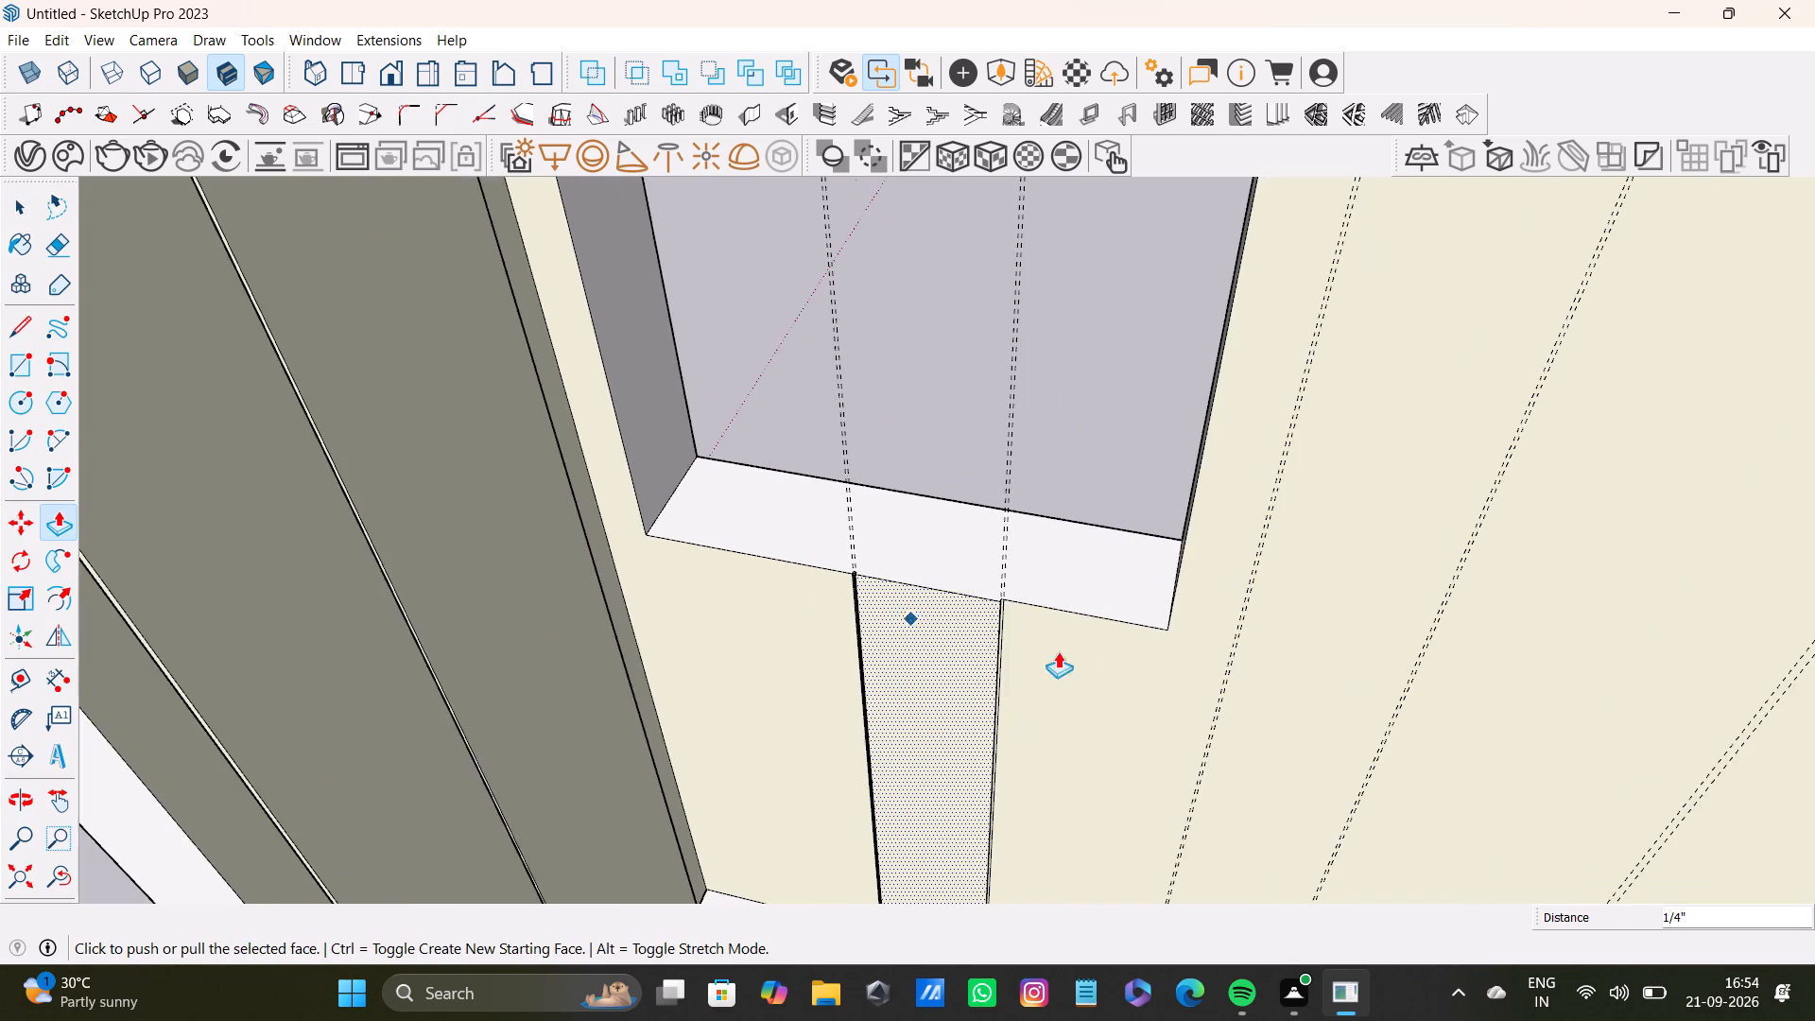
Draw a gap strip about 3/16" by 10' between the third guide pair beside the window, from the wall's top edge to the floor.
middle_click_drag(1139, 580, 982, 757, "shift")
scroll(983, 654, "down", 8, "shift")
middle_click_drag(1017, 535, 1040, 613, "shift")
scroll(1066, 491, "up", 5, "shift")
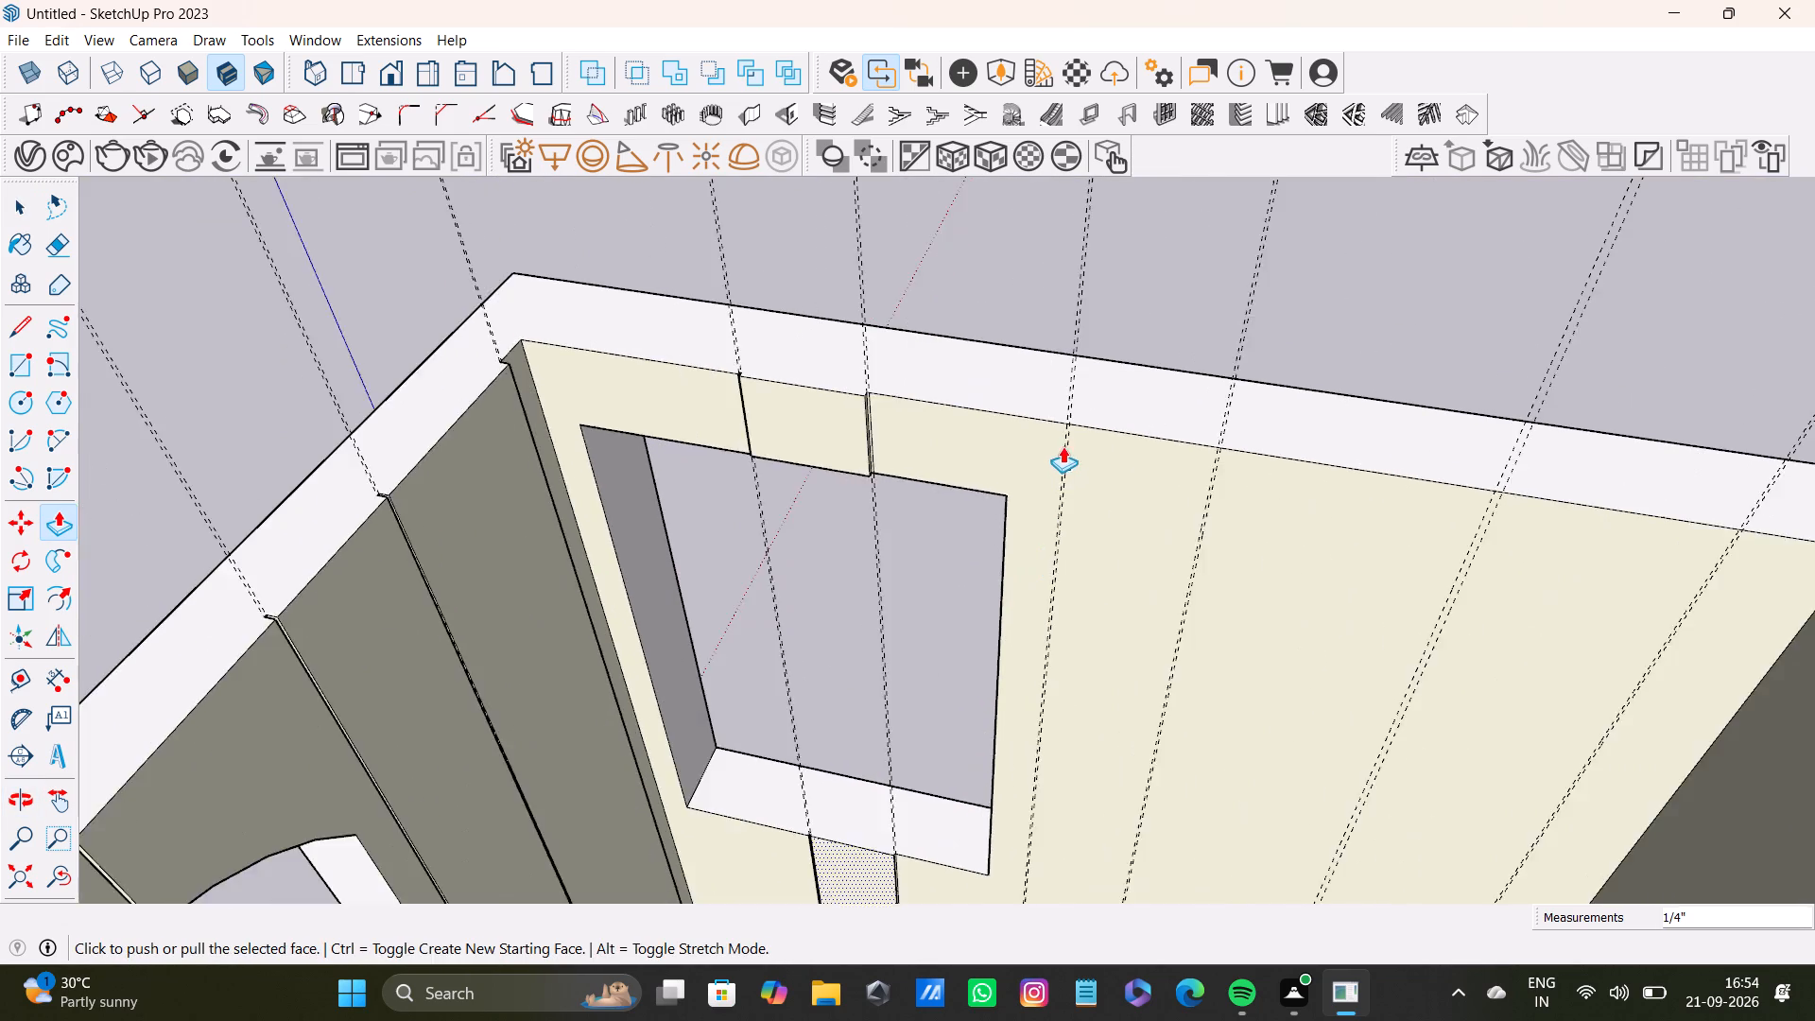
scroll(1063, 446, "up", 5, "shift")
key("r")
scroll(1027, 481, "up", 2)
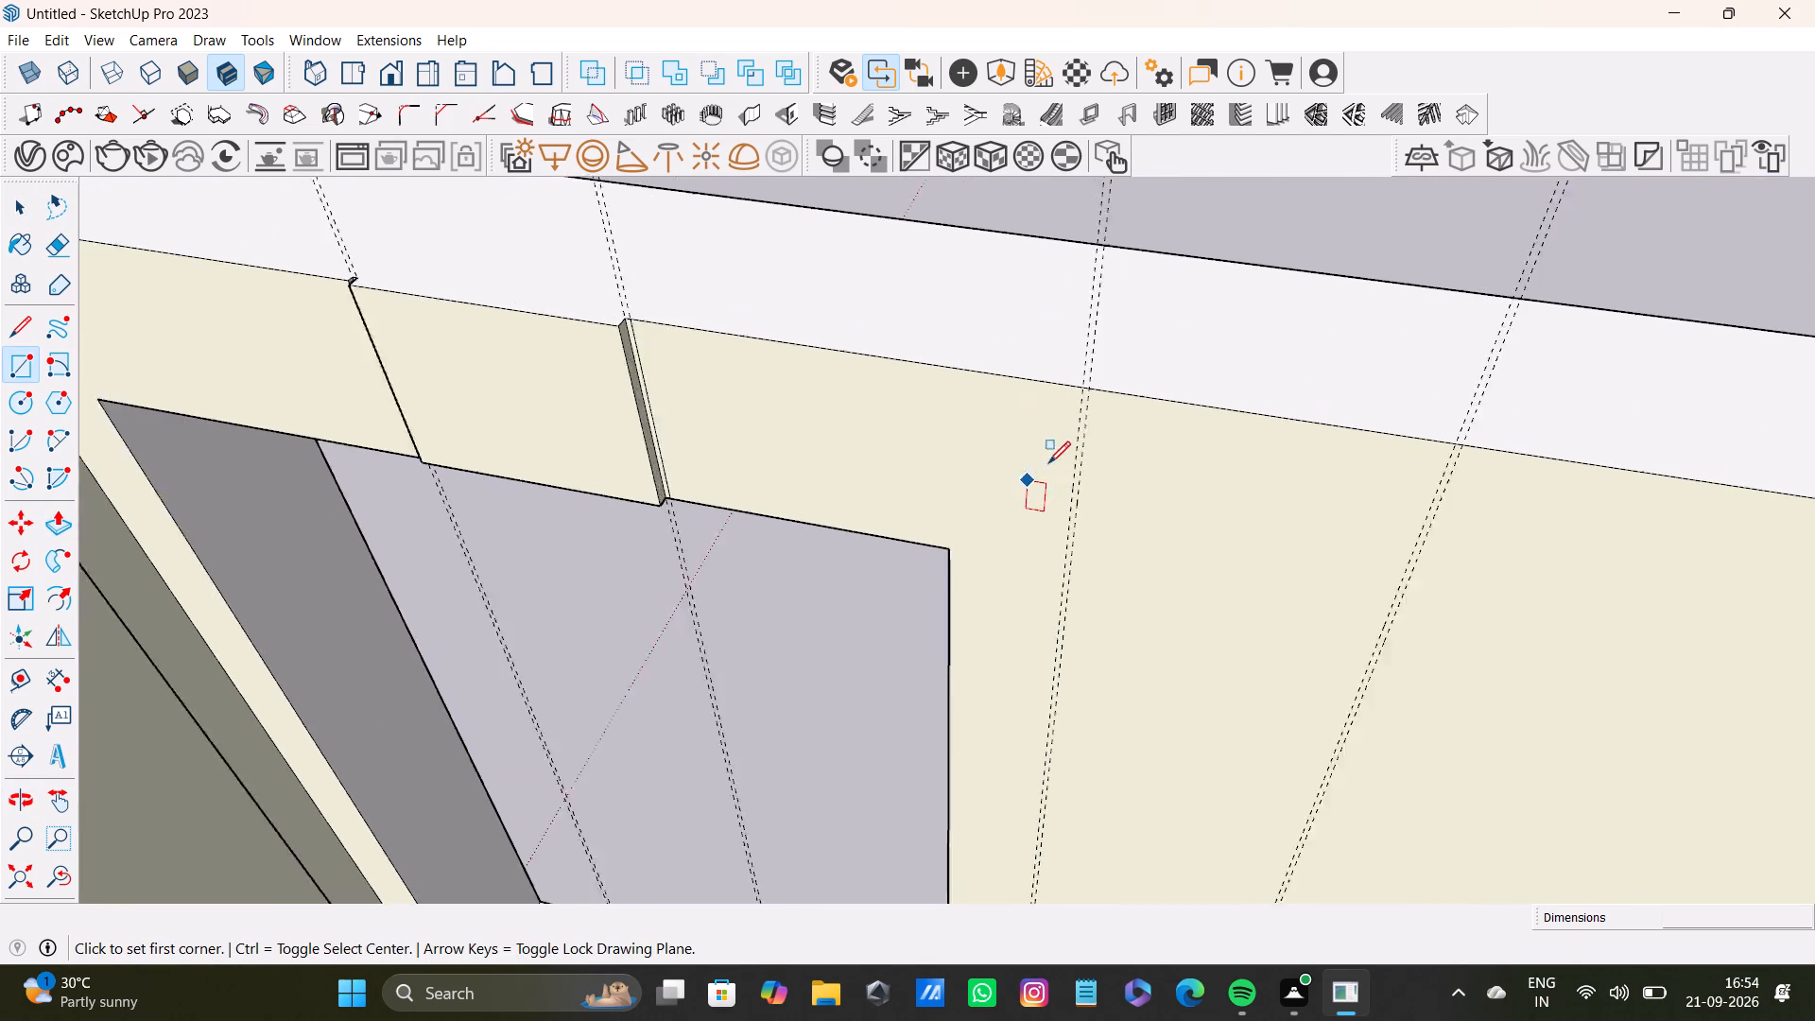
scroll(1048, 463, "up", 10)
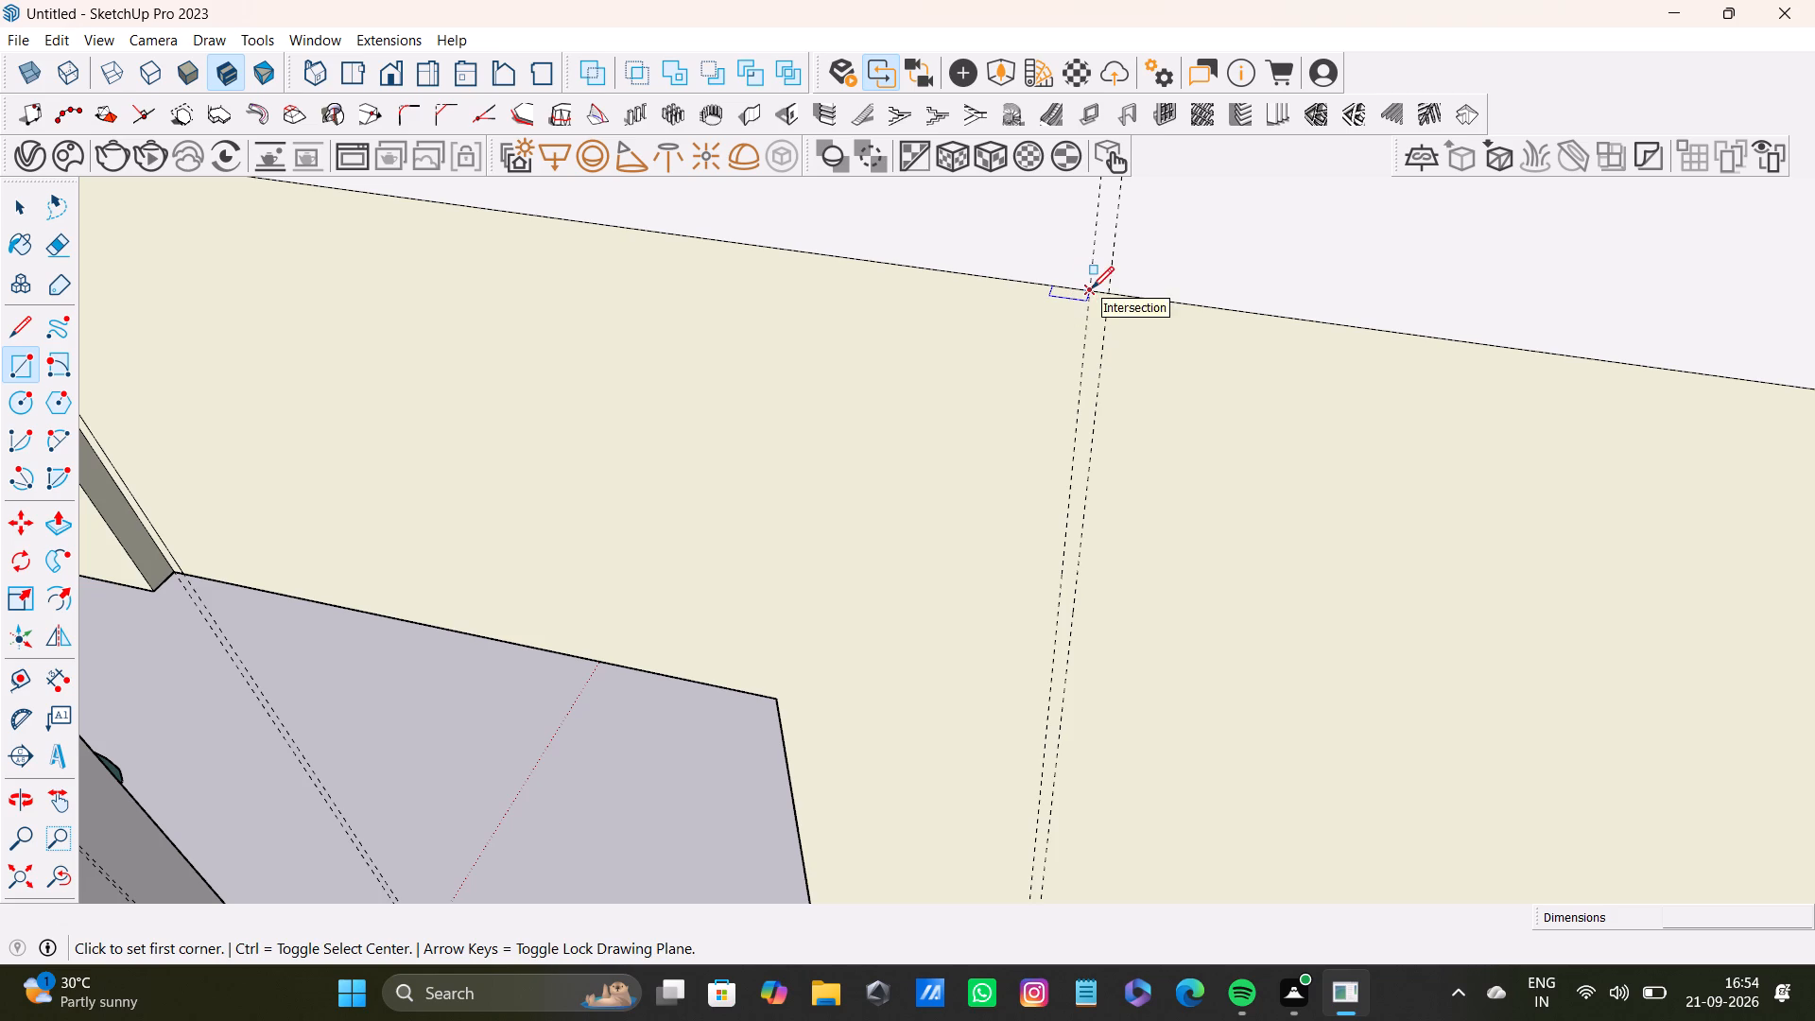
left_click(1093, 288)
scroll(1087, 528, "down", 3)
middle_click_drag(1076, 544, 1113, 344, "shift")
scroll(1109, 607, "down", 1)
middle_click_drag(1088, 655, 1132, 406)
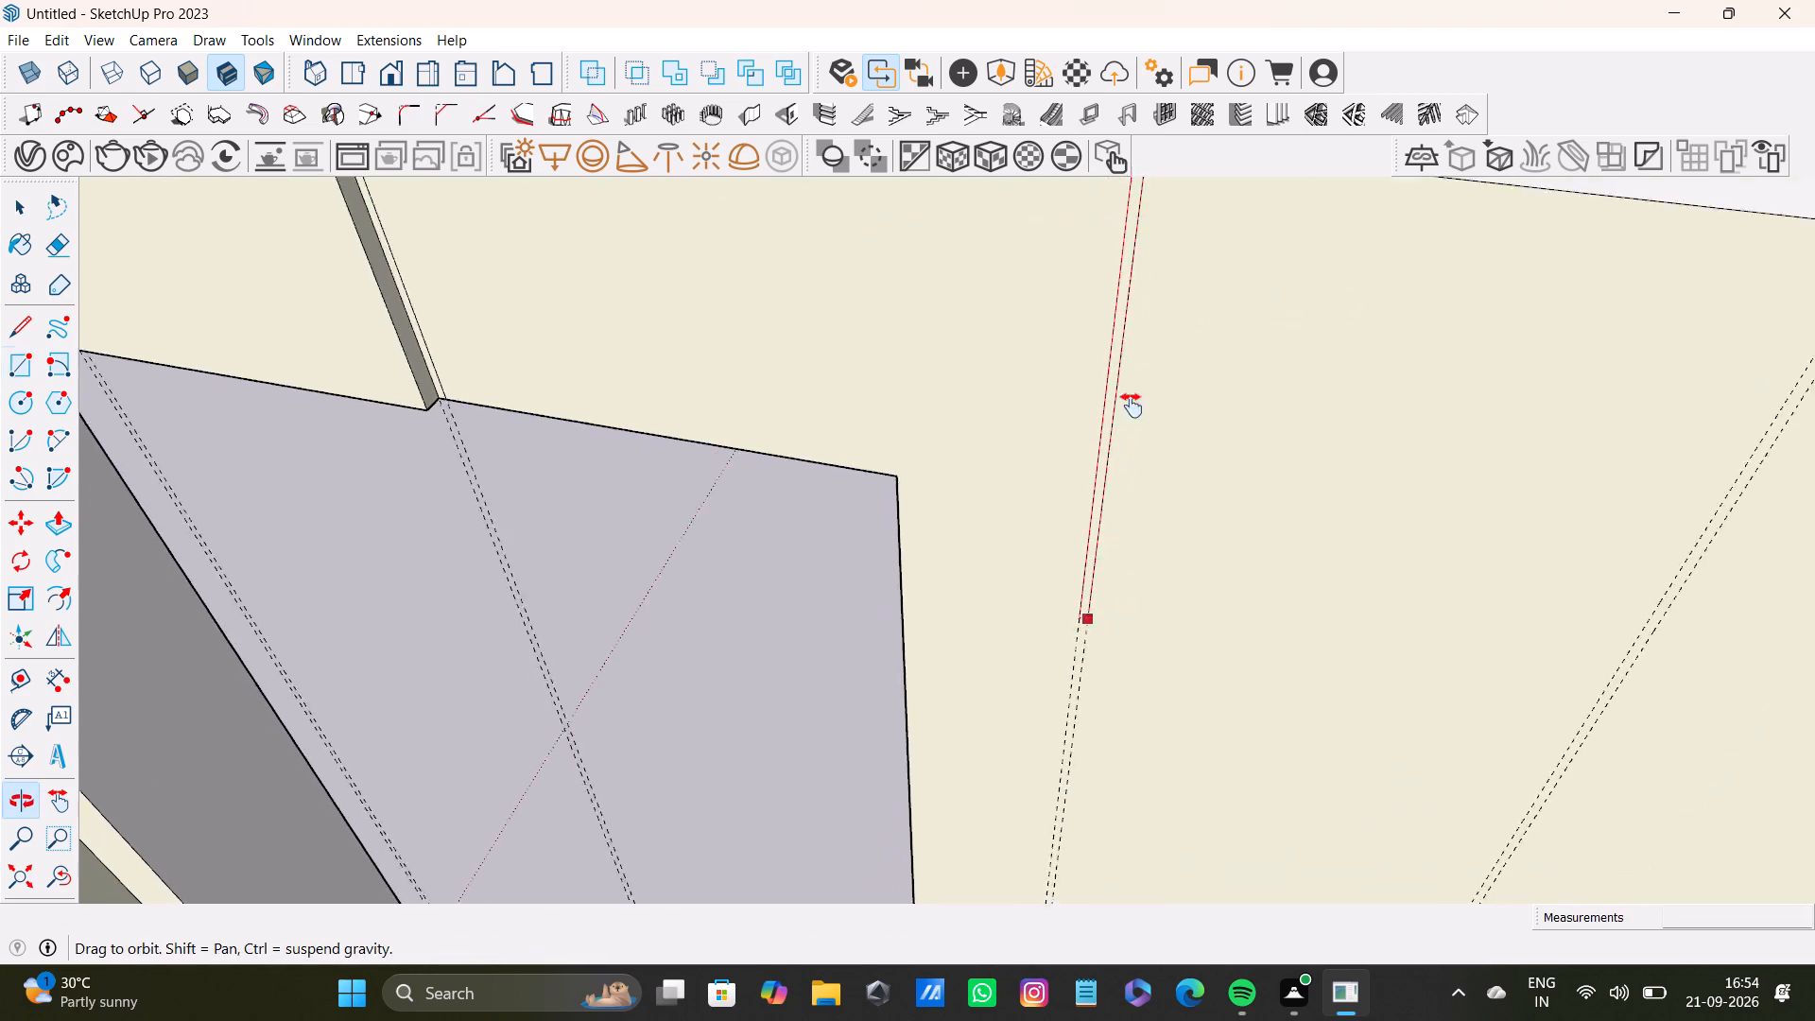
middle_click_drag(1132, 406, 1143, 319)
middle_click_drag(1109, 758, 1115, 402)
middle_click_drag(1100, 748, 1114, 153)
middle_click_drag(1153, 497, 1144, 478)
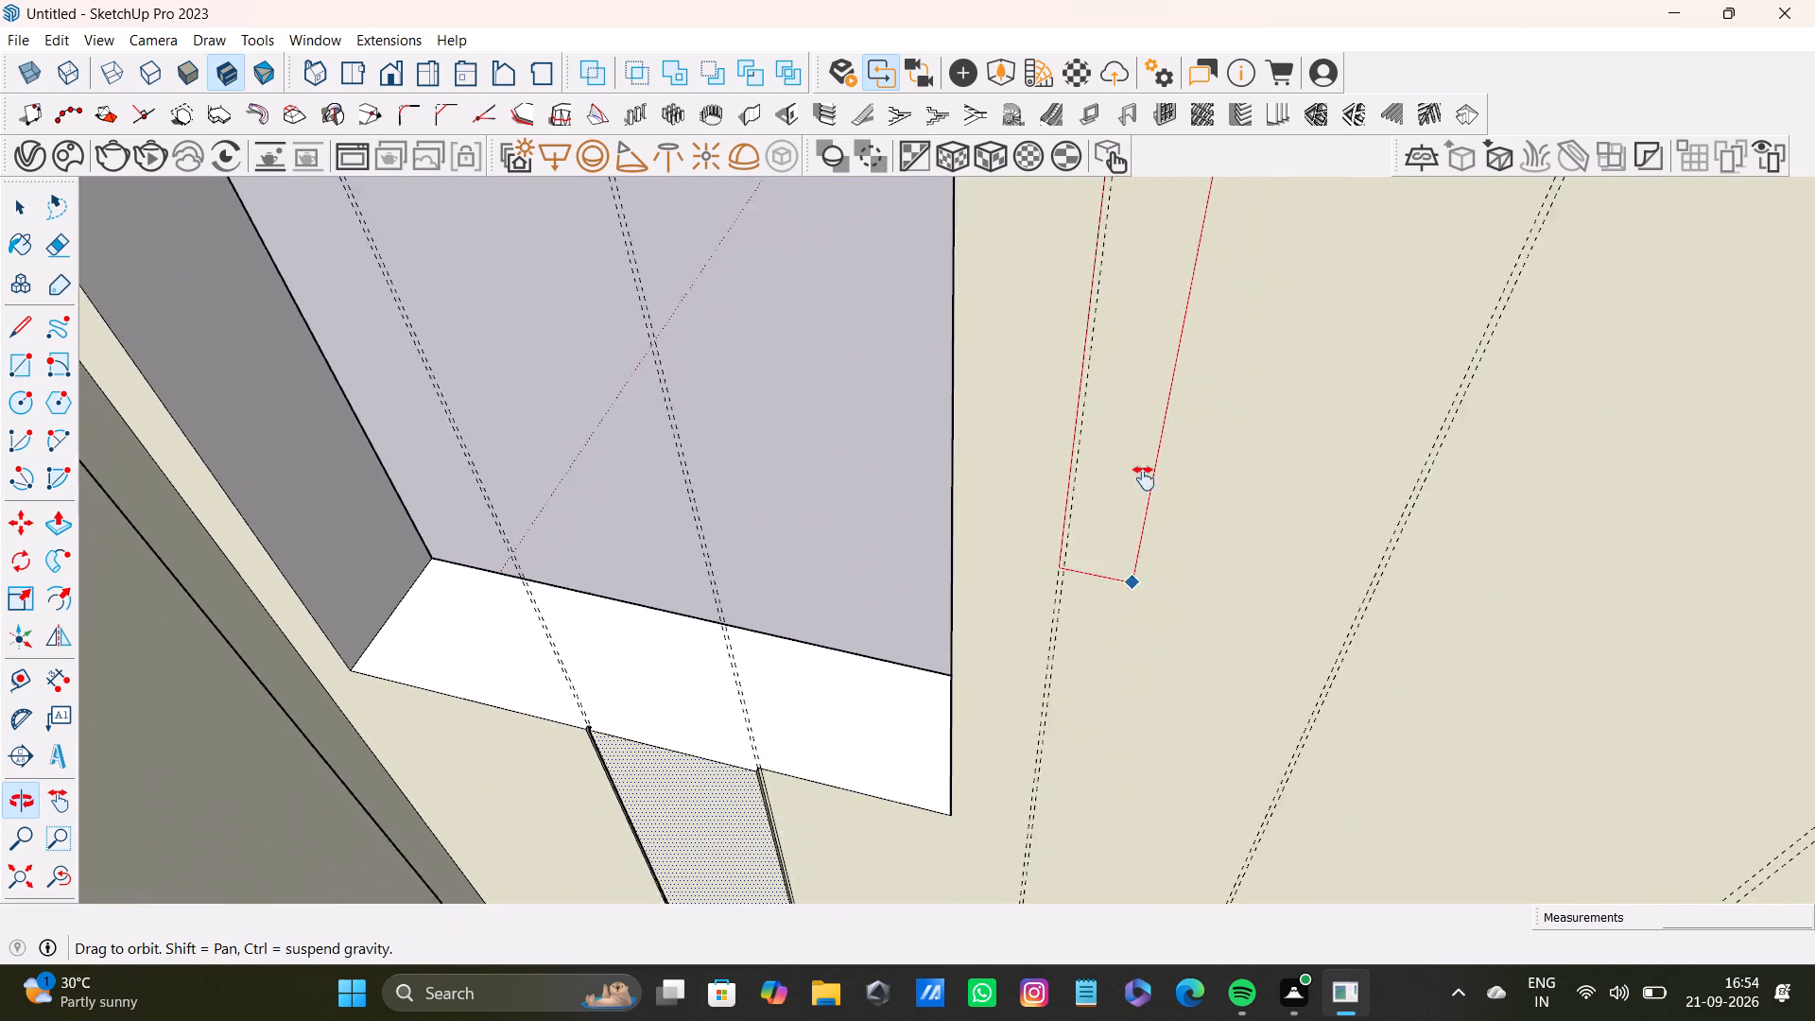
middle_click_drag(1144, 478, 1144, 452)
scroll(1088, 628, "up", 2)
middle_click_drag(1078, 735, 1108, 441, "shift")
scroll(1063, 580, "up", 5)
middle_click_drag(1021, 796, 1060, 591, "shift")
scroll(1050, 729, "up", 3)
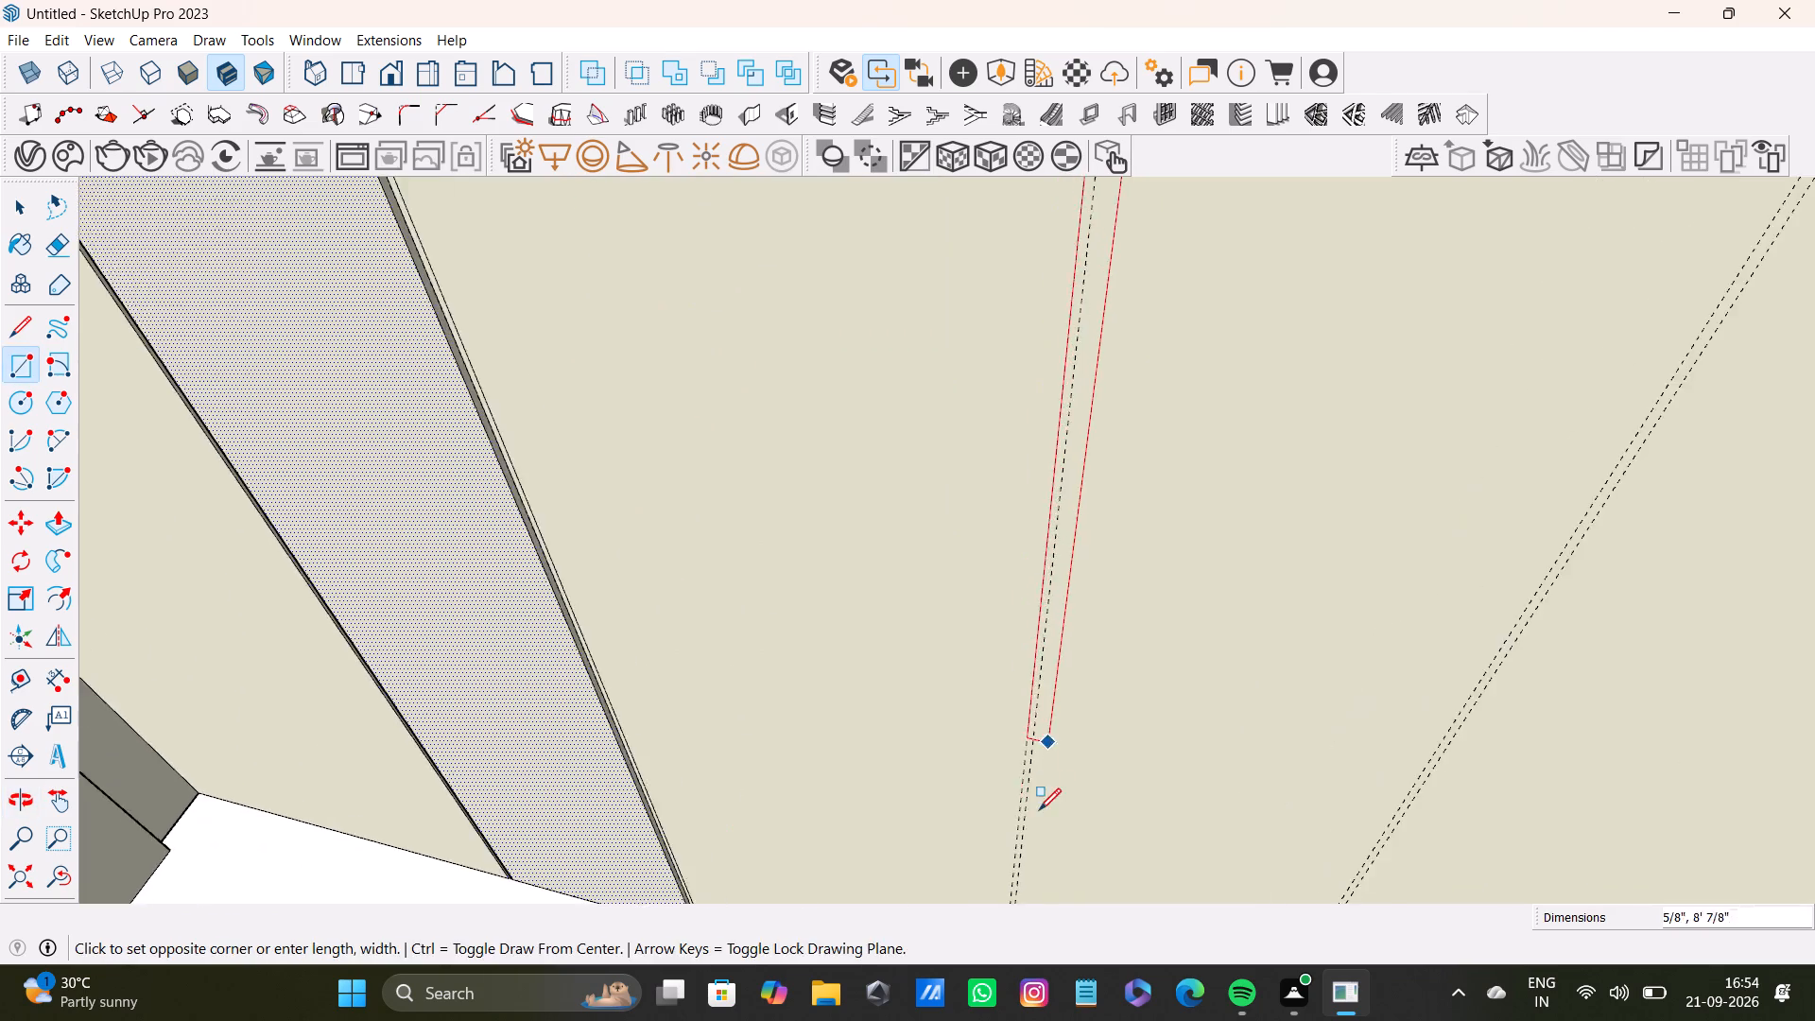
middle_click_drag(1039, 811, 1067, 521, "shift")
scroll(1058, 684, "up", 18)
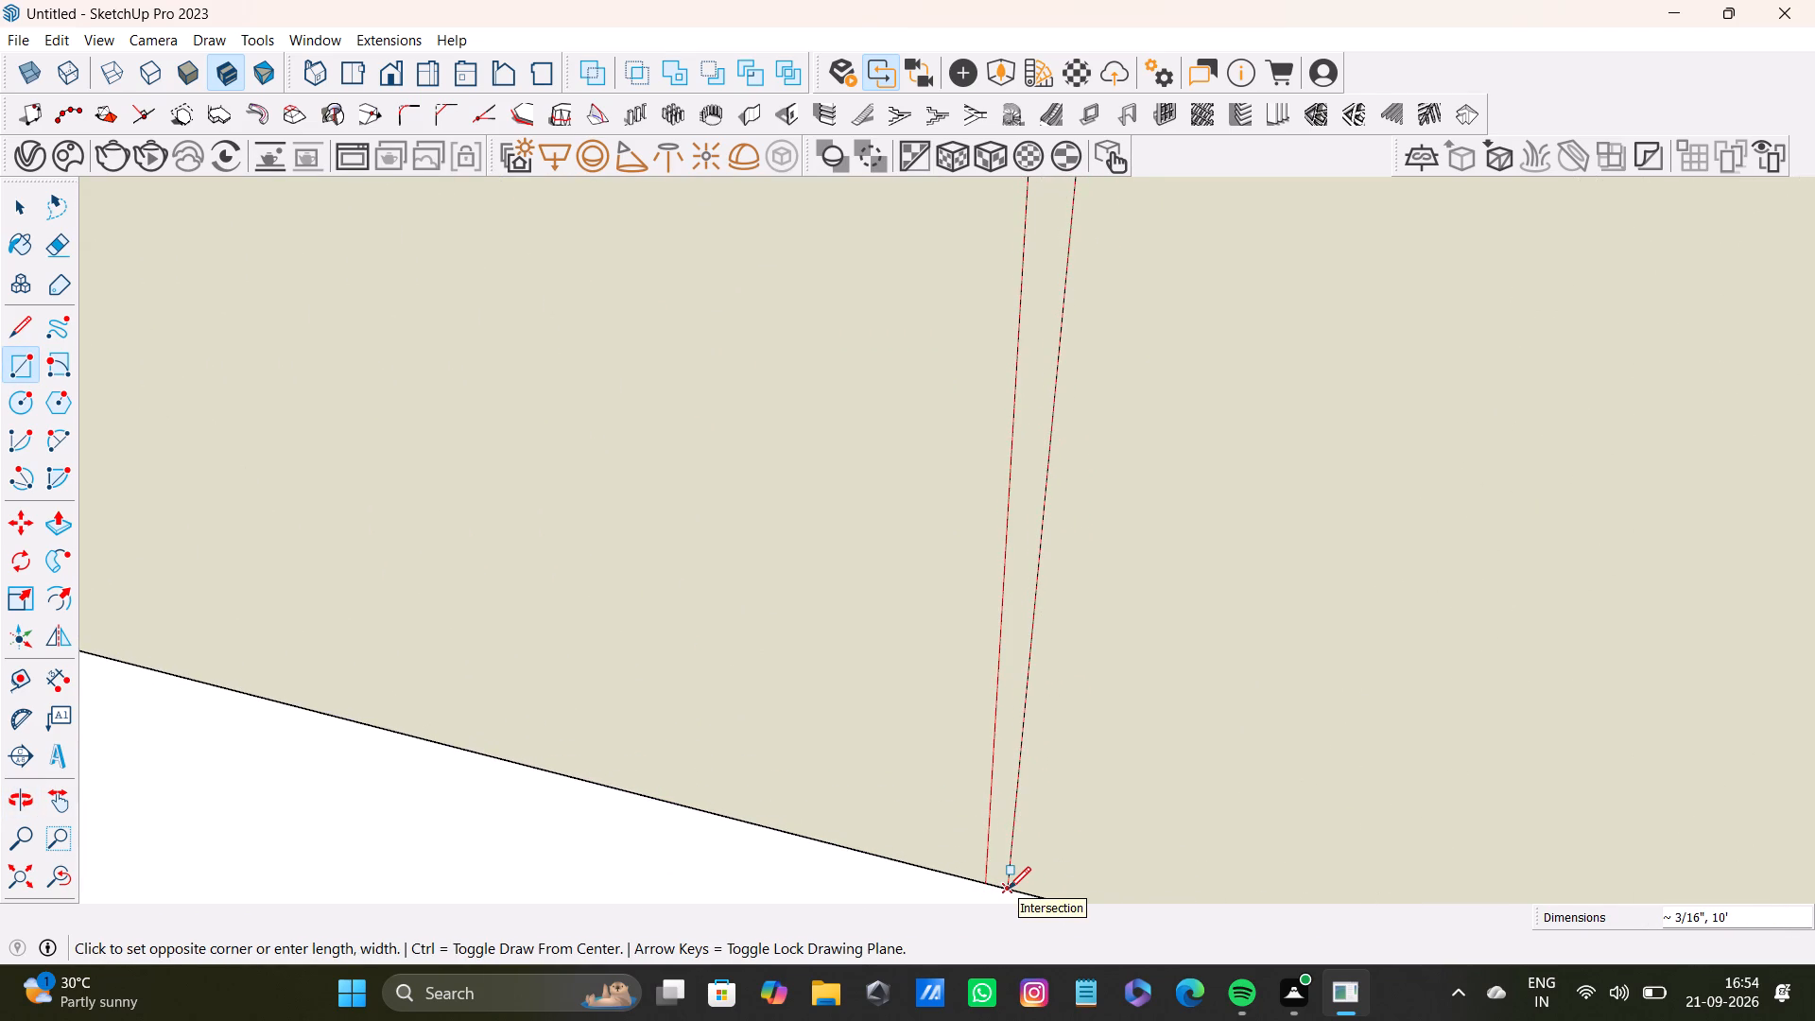
left_click(1009, 889)
Pull out the panel face around the window between the second and third gap strips by about 1/2".
scroll(1000, 810, "down", 11)
middle_click_drag(1011, 602, 1052, 828, "shift")
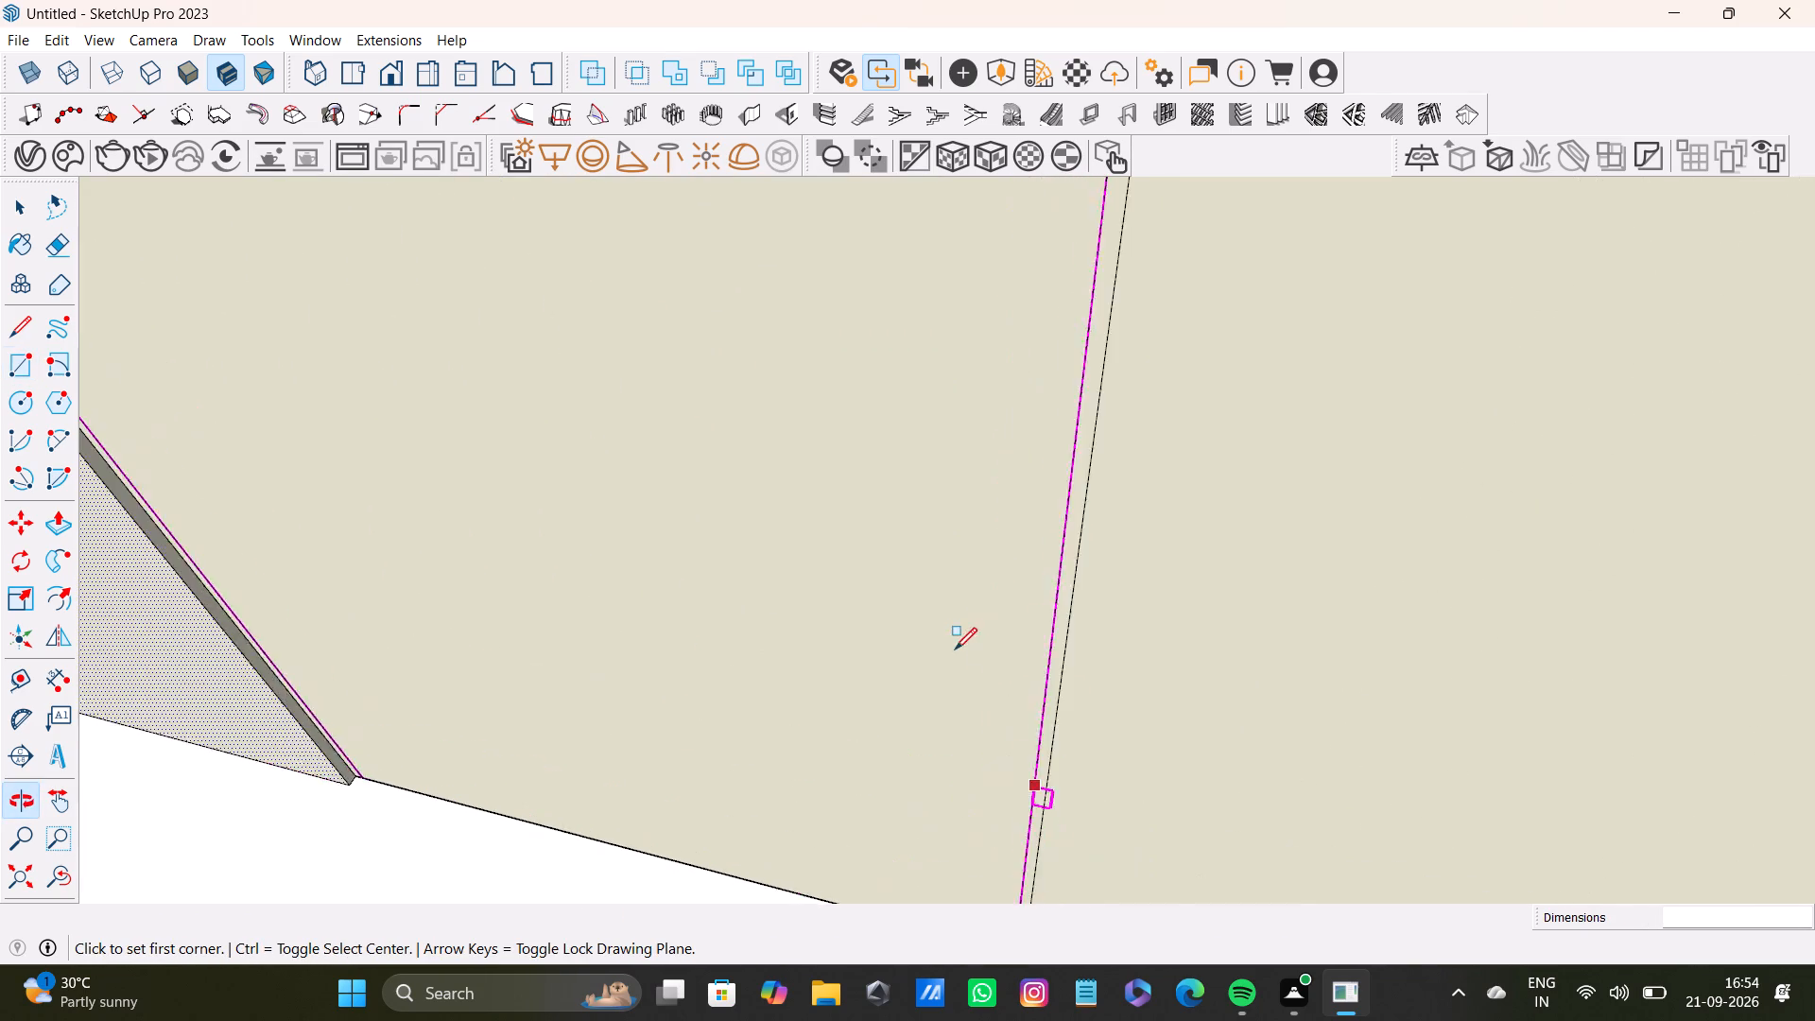
scroll(954, 648, "down", 13)
middle_click_drag(897, 566, 1017, 851, "shift")
scroll(945, 649, "down", 8)
middle_click_drag(956, 656, 981, 792, "shift")
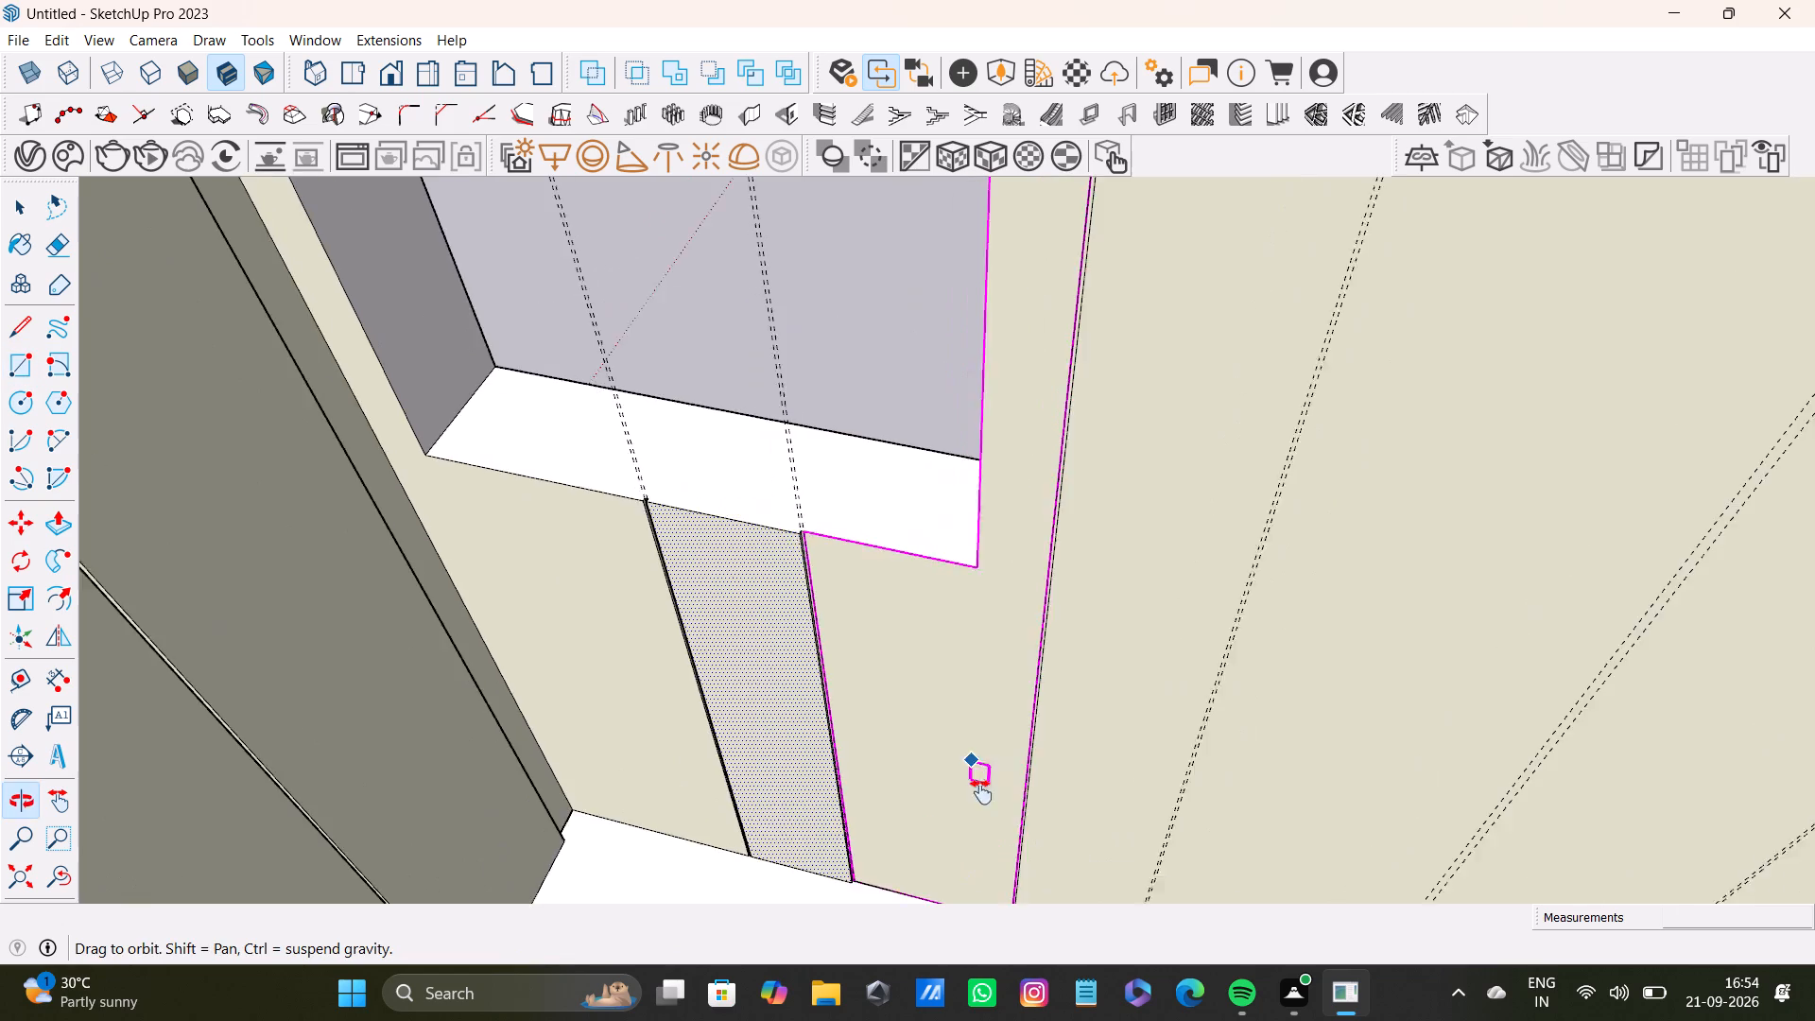
middle_click_drag(981, 792, 982, 780, "shift")
scroll(985, 698, "down", 4, "shift")
middle_click_drag(997, 608, 1020, 910, "shift")
scroll(973, 682, "down", 3)
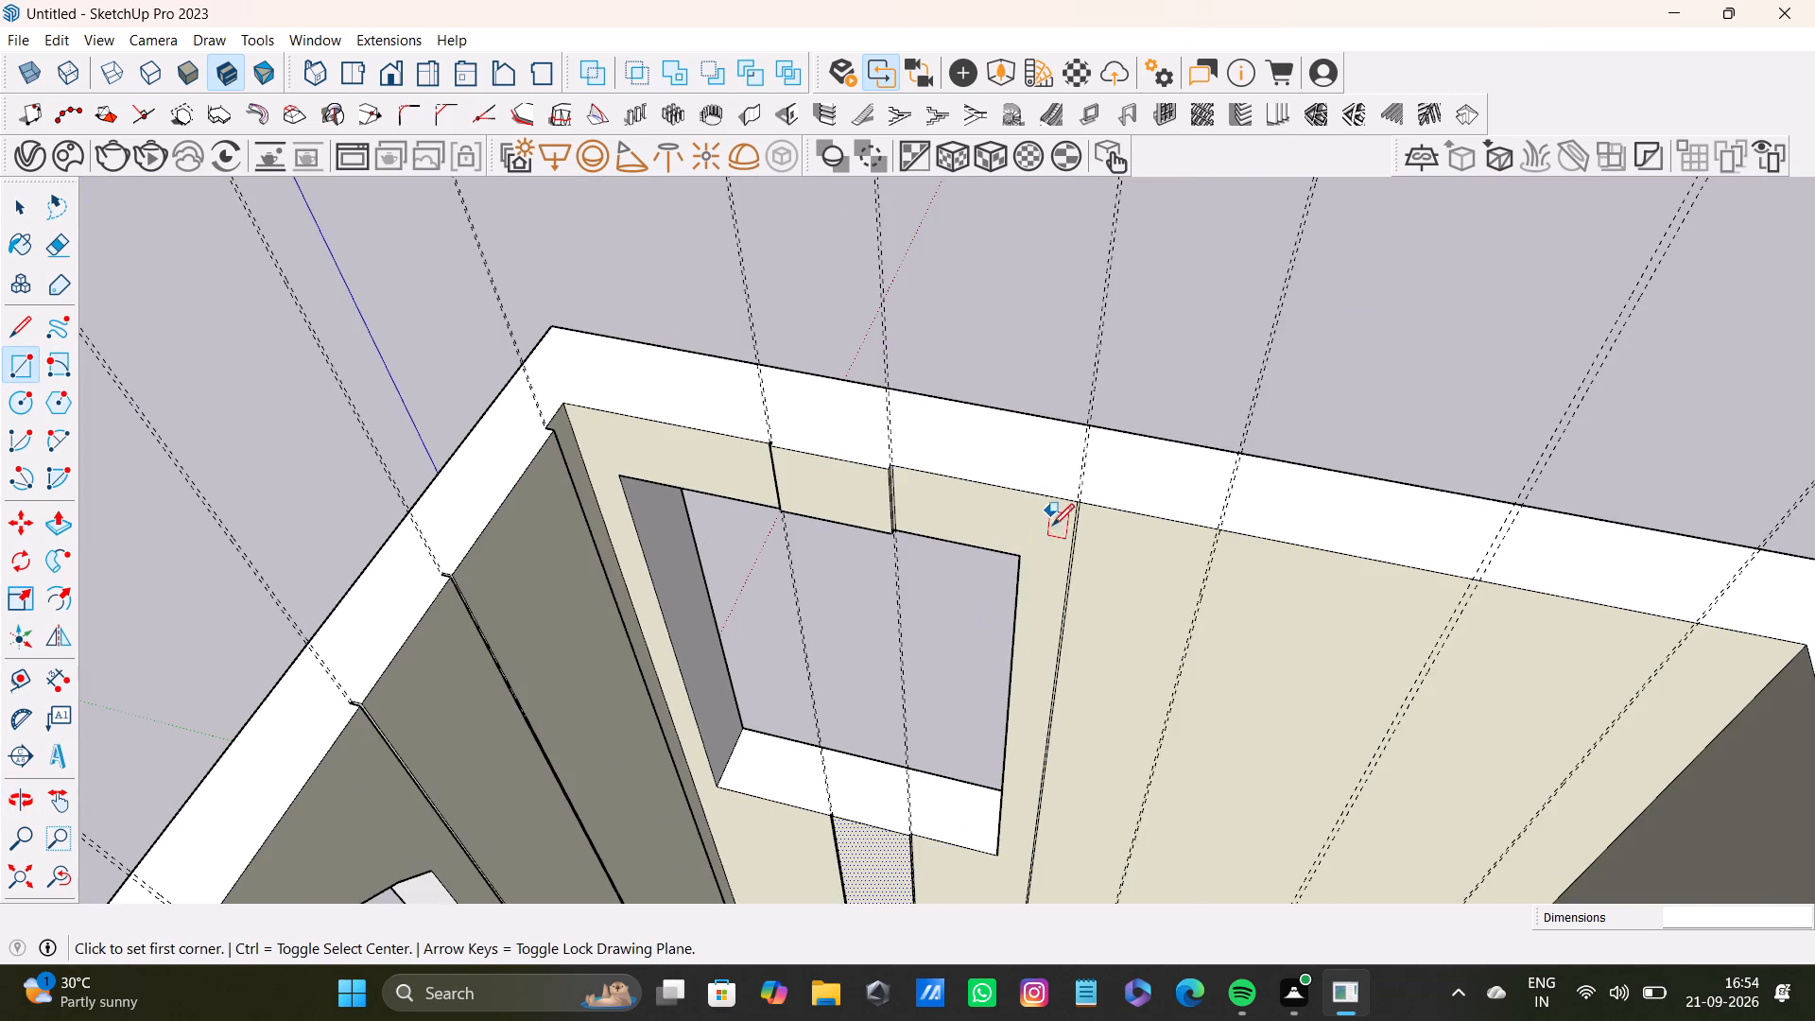
scroll(1052, 529, "down", 4)
scroll(1023, 535, "up", 6)
key("space")
left_click(1035, 524)
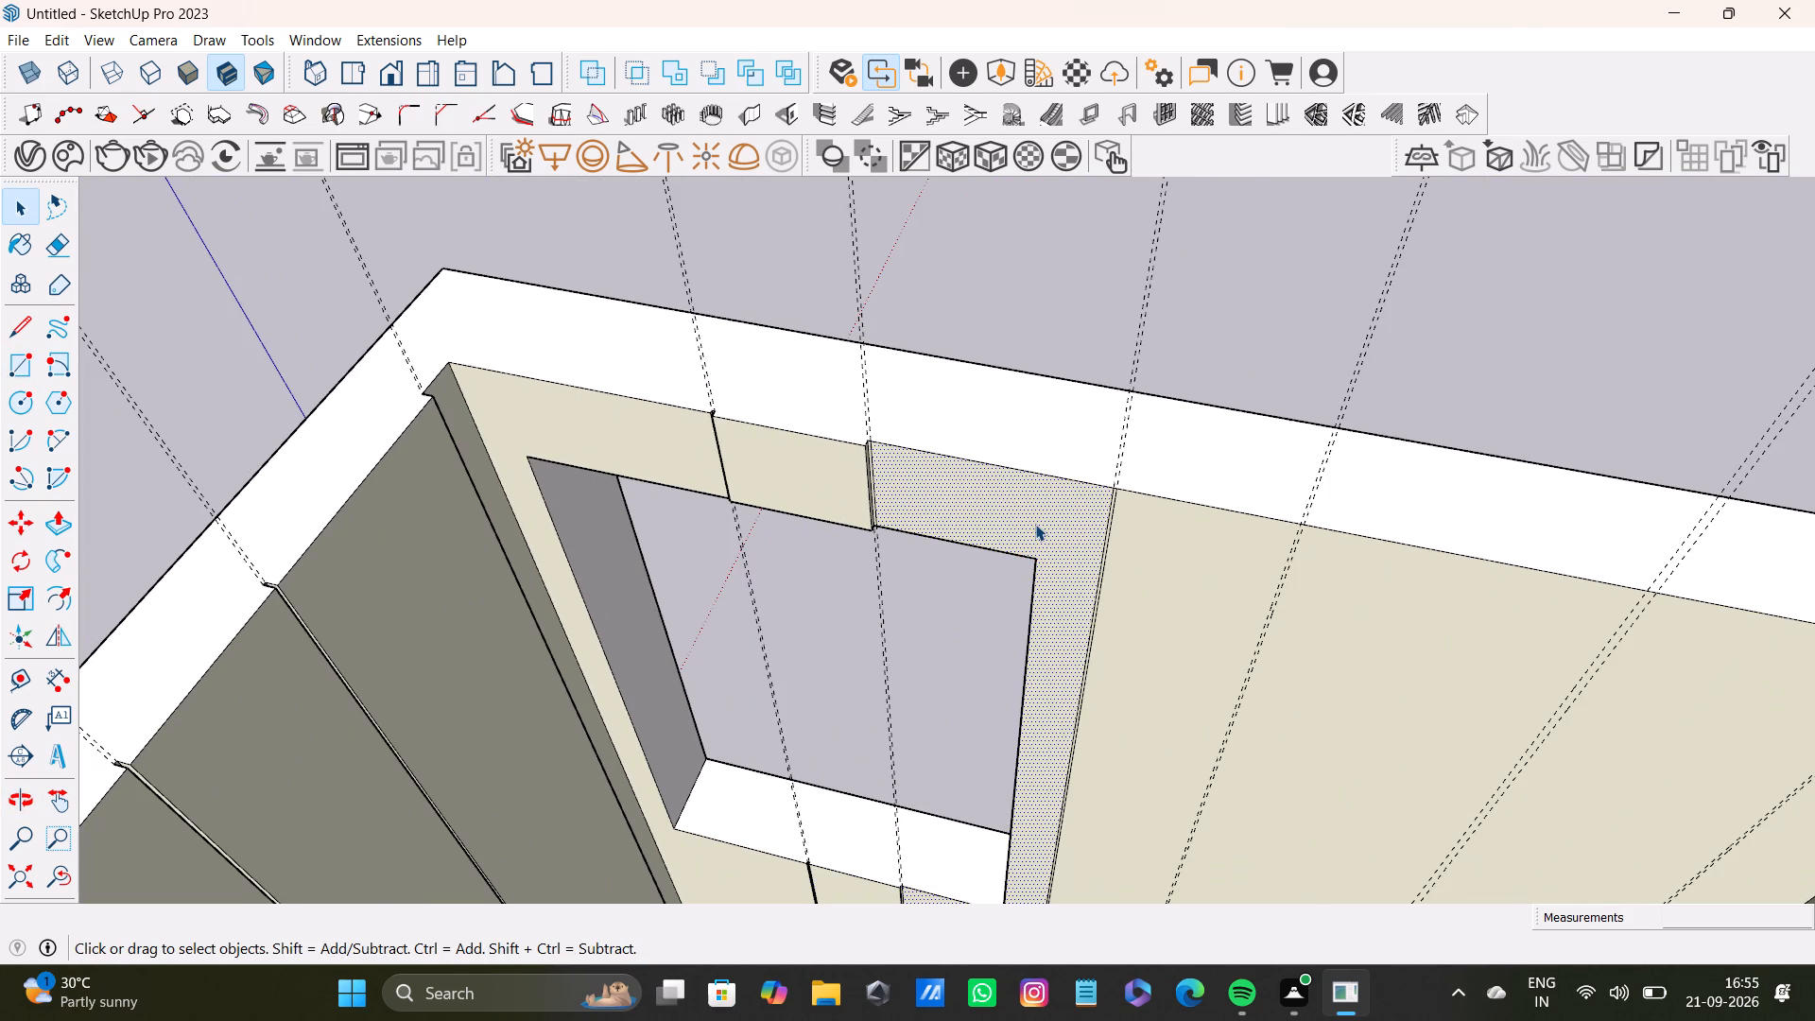
key("p")
left_click_drag(1031, 506, 865, 450)
Draw a gap strip about 3/16" by 10' between the fourth guide pair on the window wall, from top edge to floor.
scroll(864, 473, "down", 7)
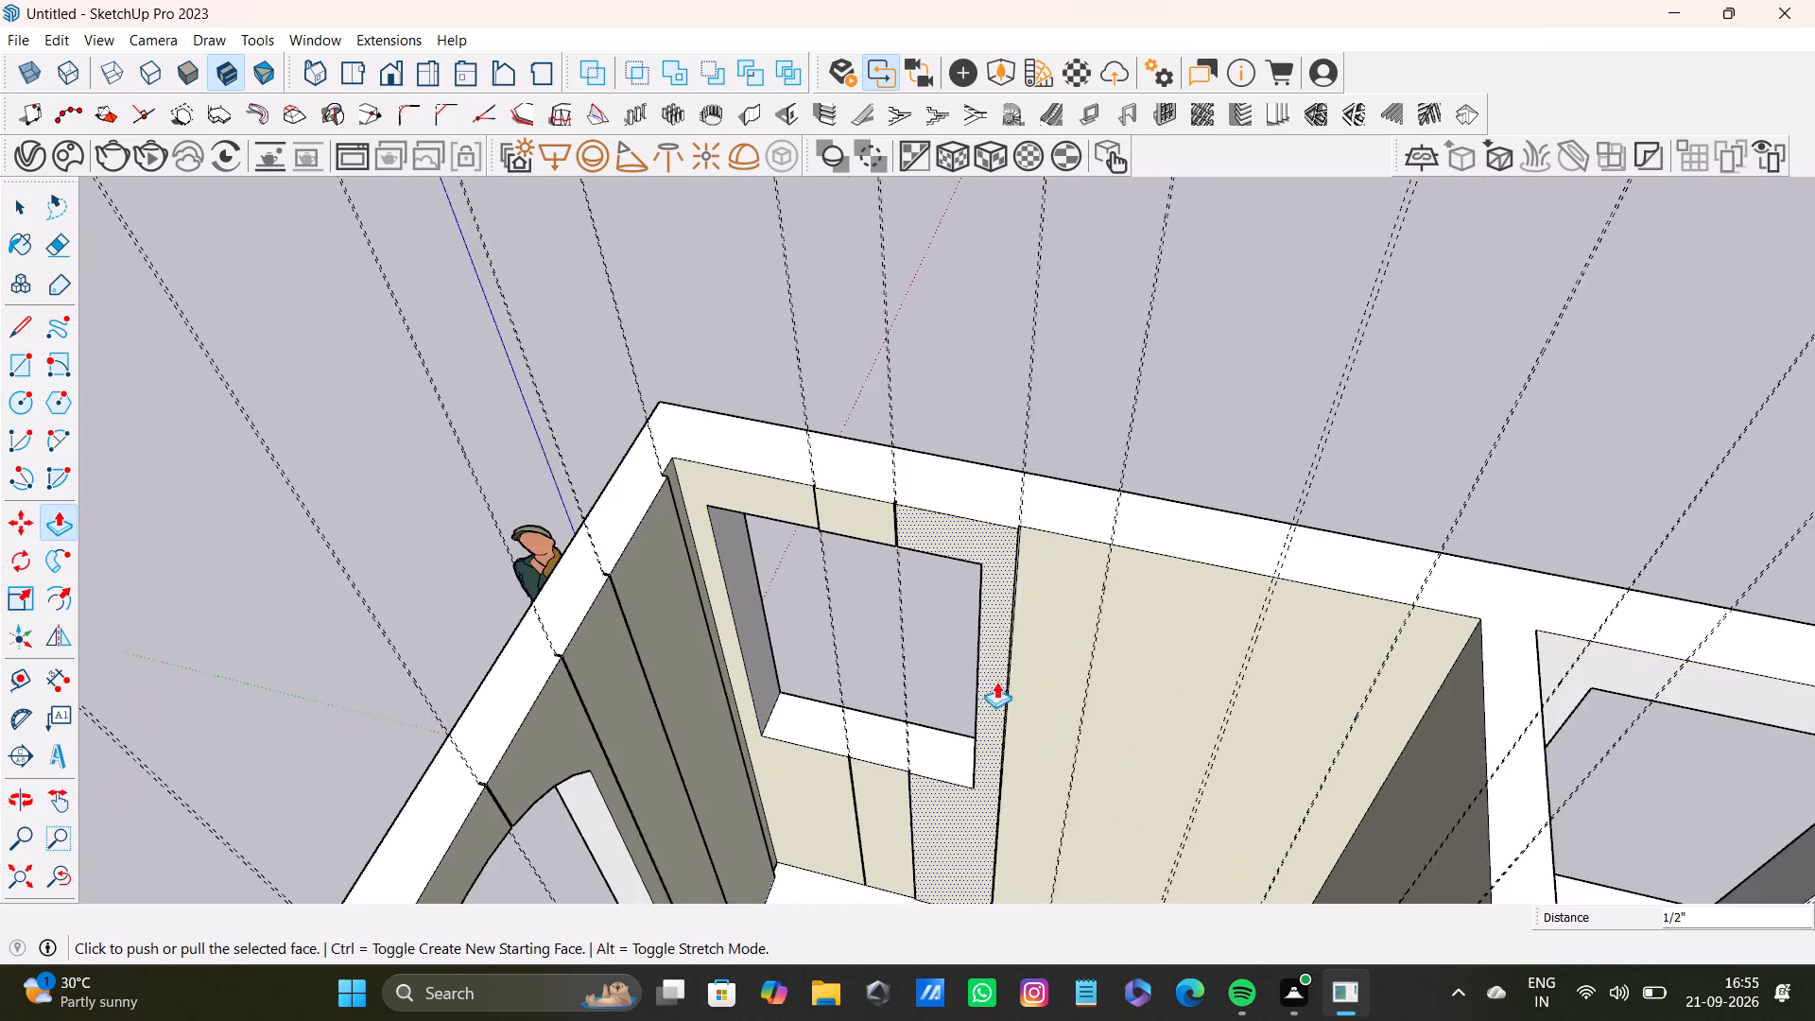
middle_click_drag(995, 668, 734, 550, "shift")
middle_click_drag(725, 560, 784, 572)
scroll(887, 353, "up", 2)
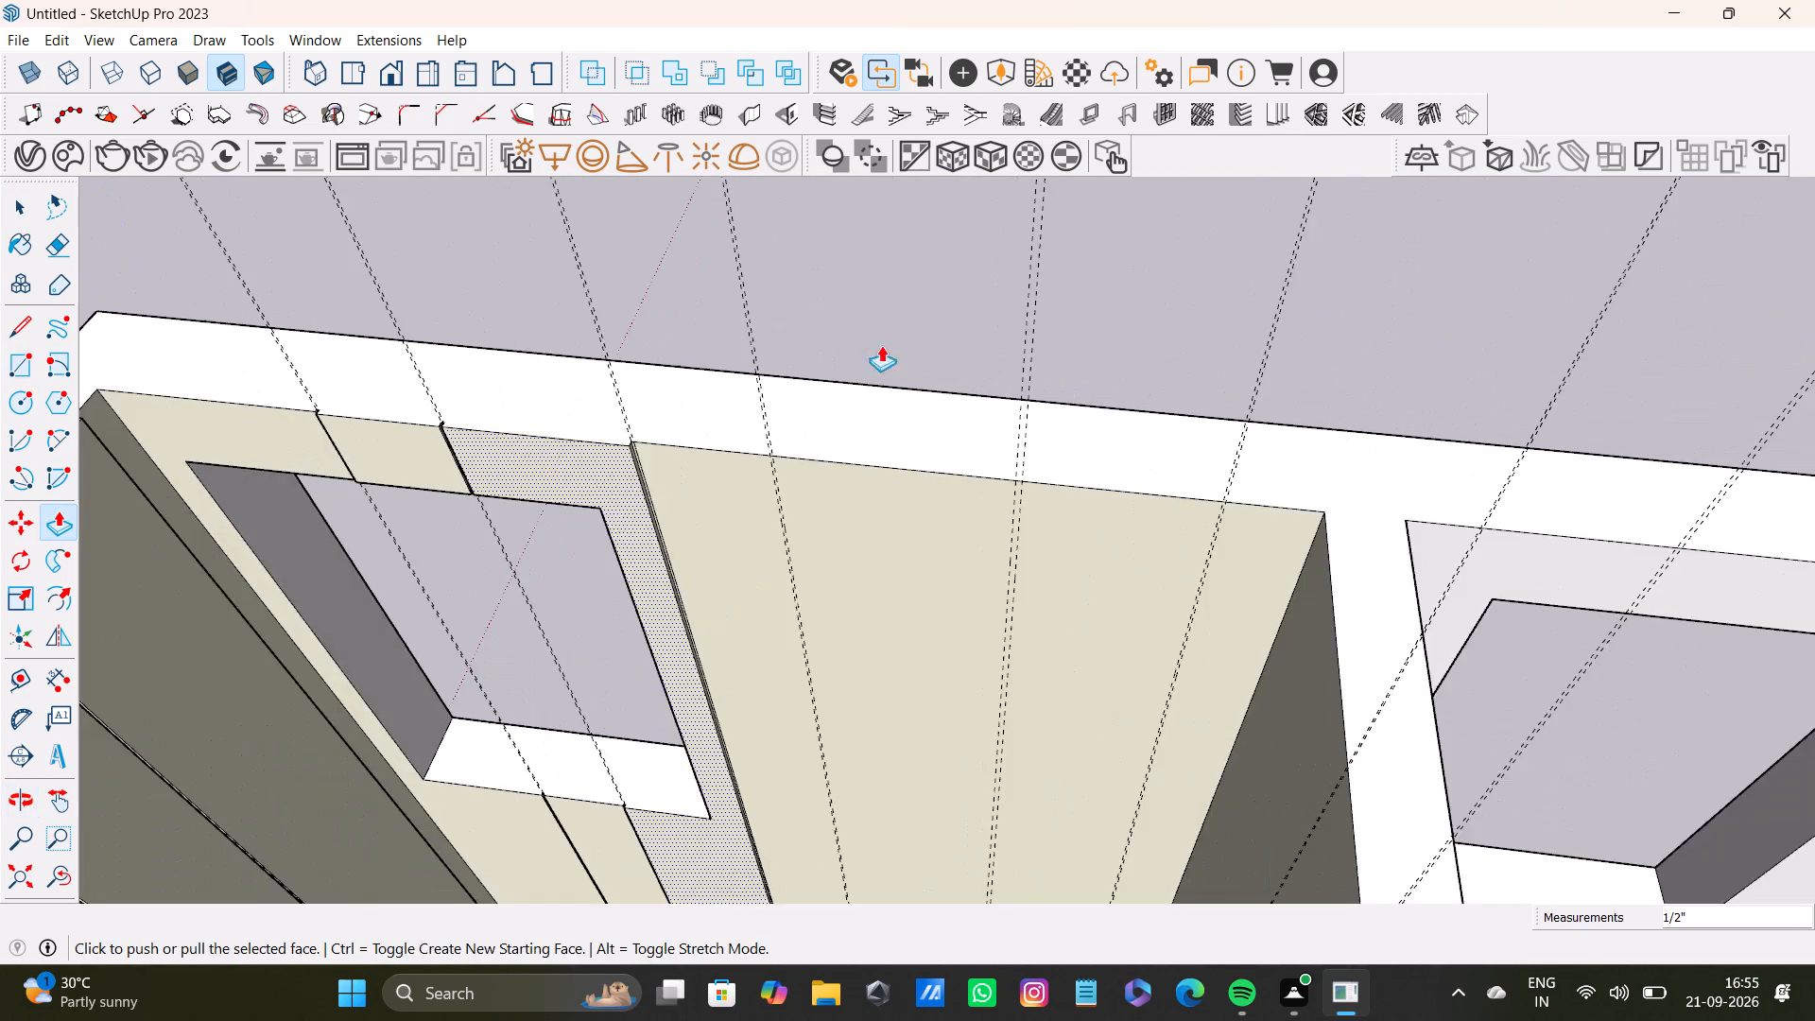
scroll(881, 345, "up", 6)
middle_click_drag(707, 520, 877, 478)
scroll(880, 481, "up", 3)
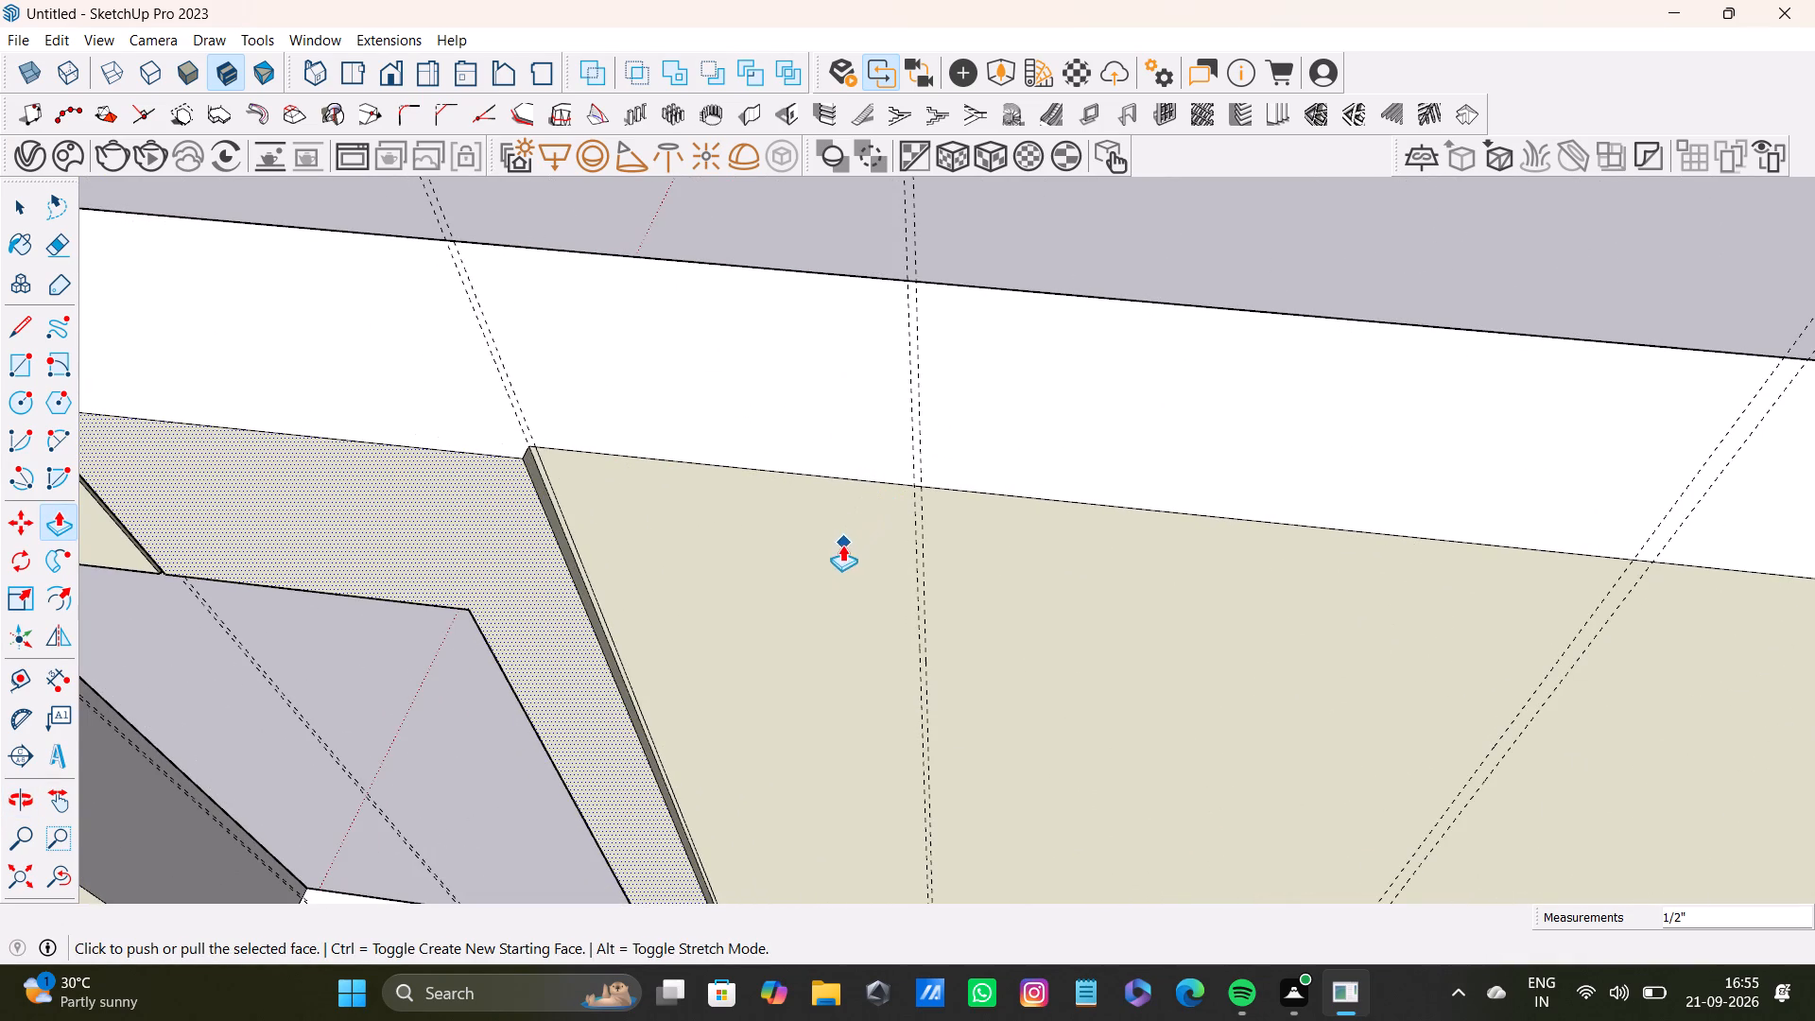
key("r")
scroll(844, 544, "up", 10)
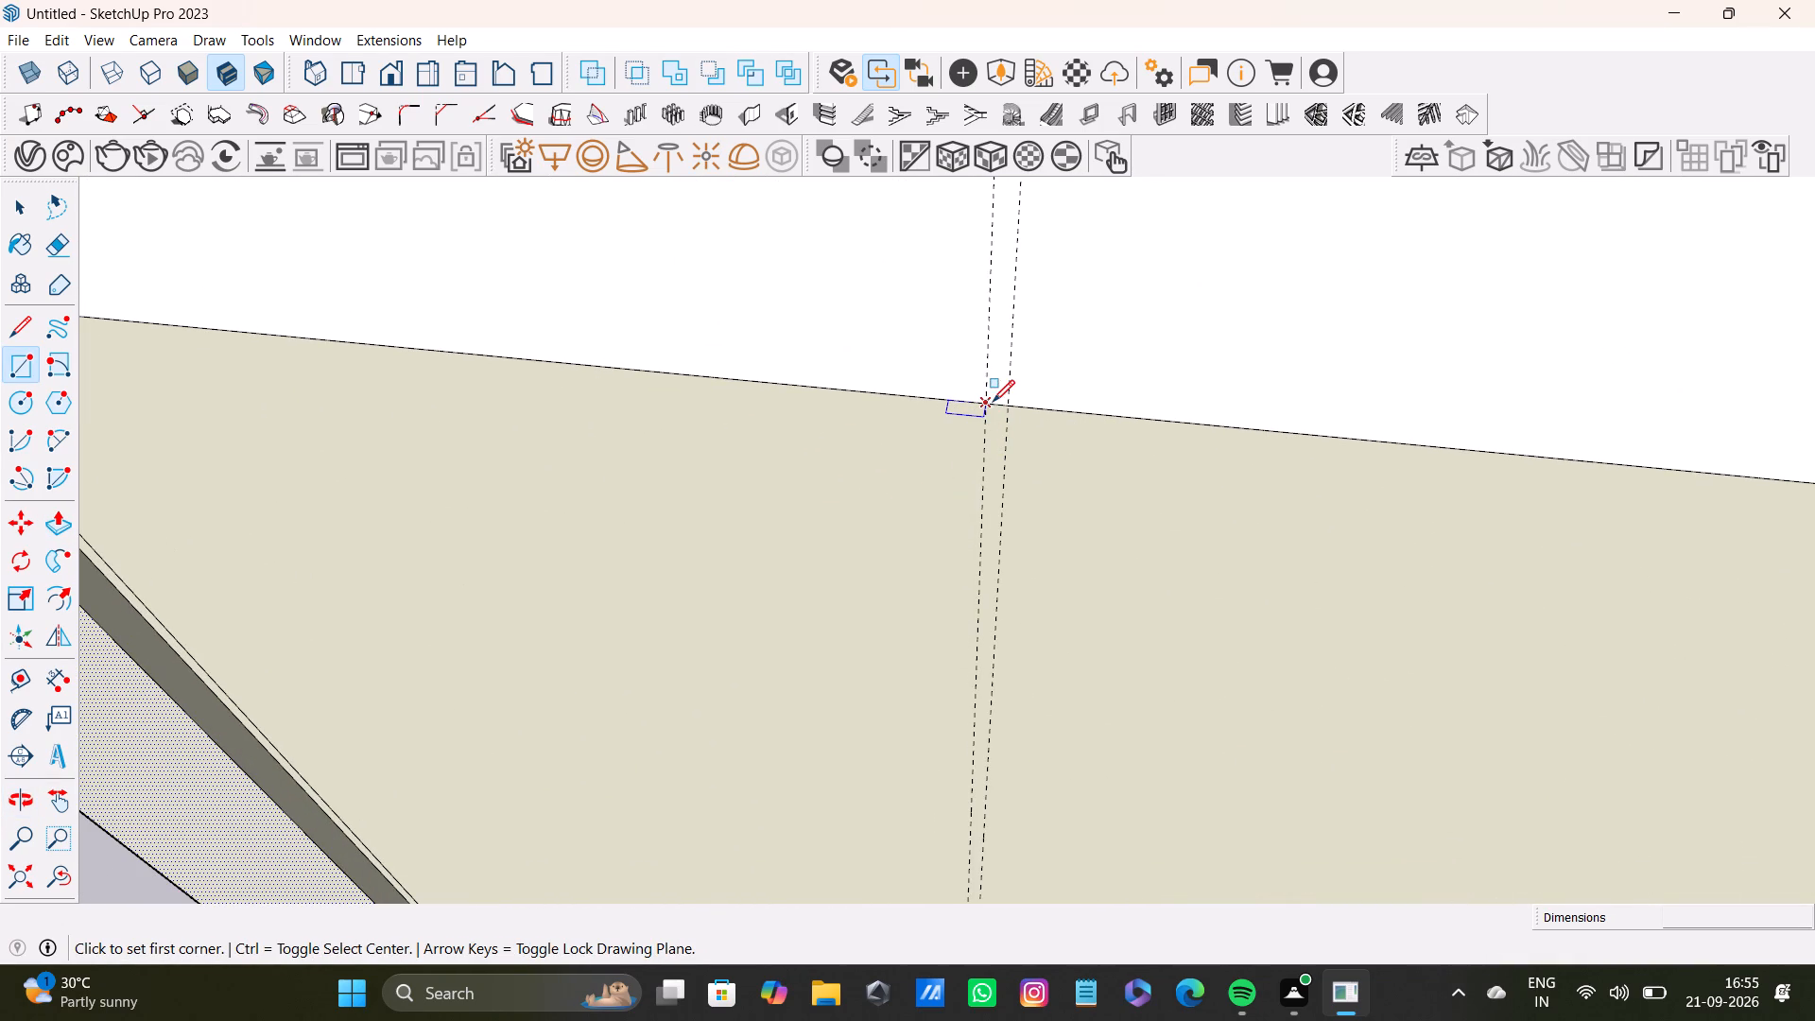
left_click(993, 401)
scroll(994, 555, "down", 2)
middle_click_drag(980, 583, 1004, 341, "shift")
middle_click_drag(1001, 580, 1007, 339)
middle_click_drag(974, 647, 1031, 420)
middle_click_drag(981, 759, 980, 332)
scroll(983, 704, "down", 1)
middle_click_drag(983, 706, 988, 397)
middle_click_drag(1011, 740, 1003, 472)
scroll(990, 667, "up", 2)
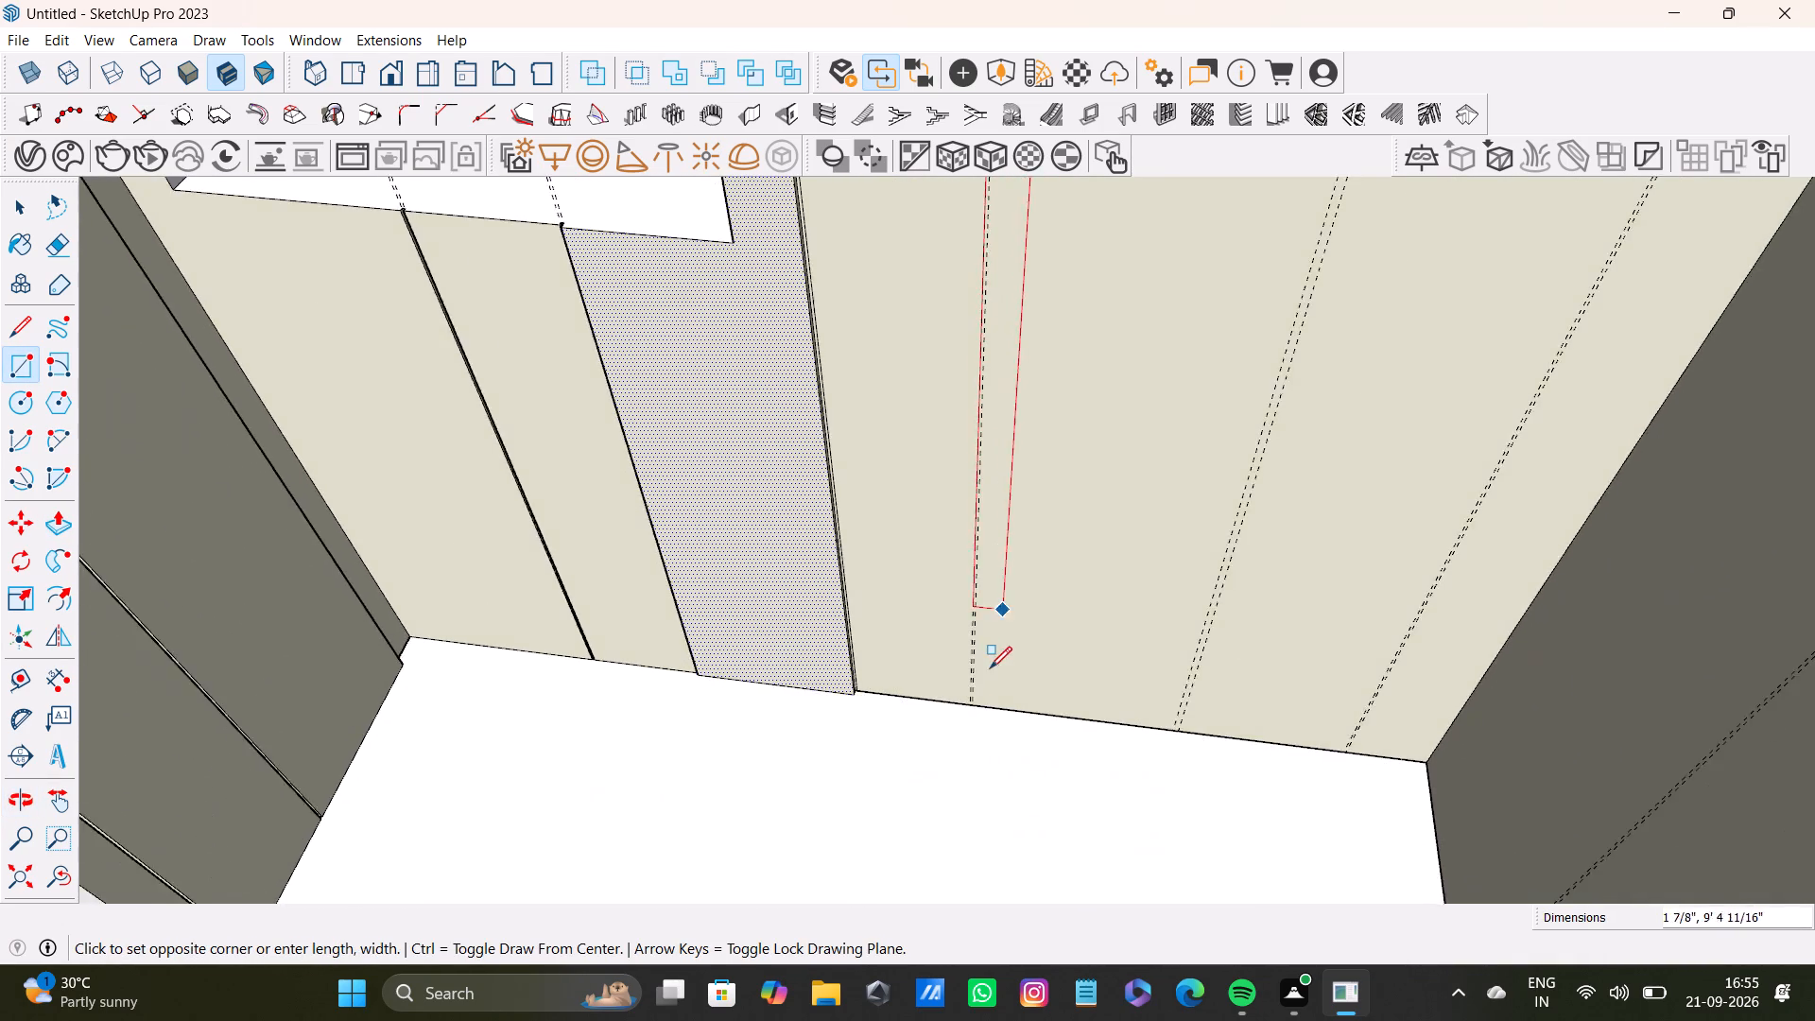
scroll(990, 668, "up", 20)
scroll(990, 668, "up", 4)
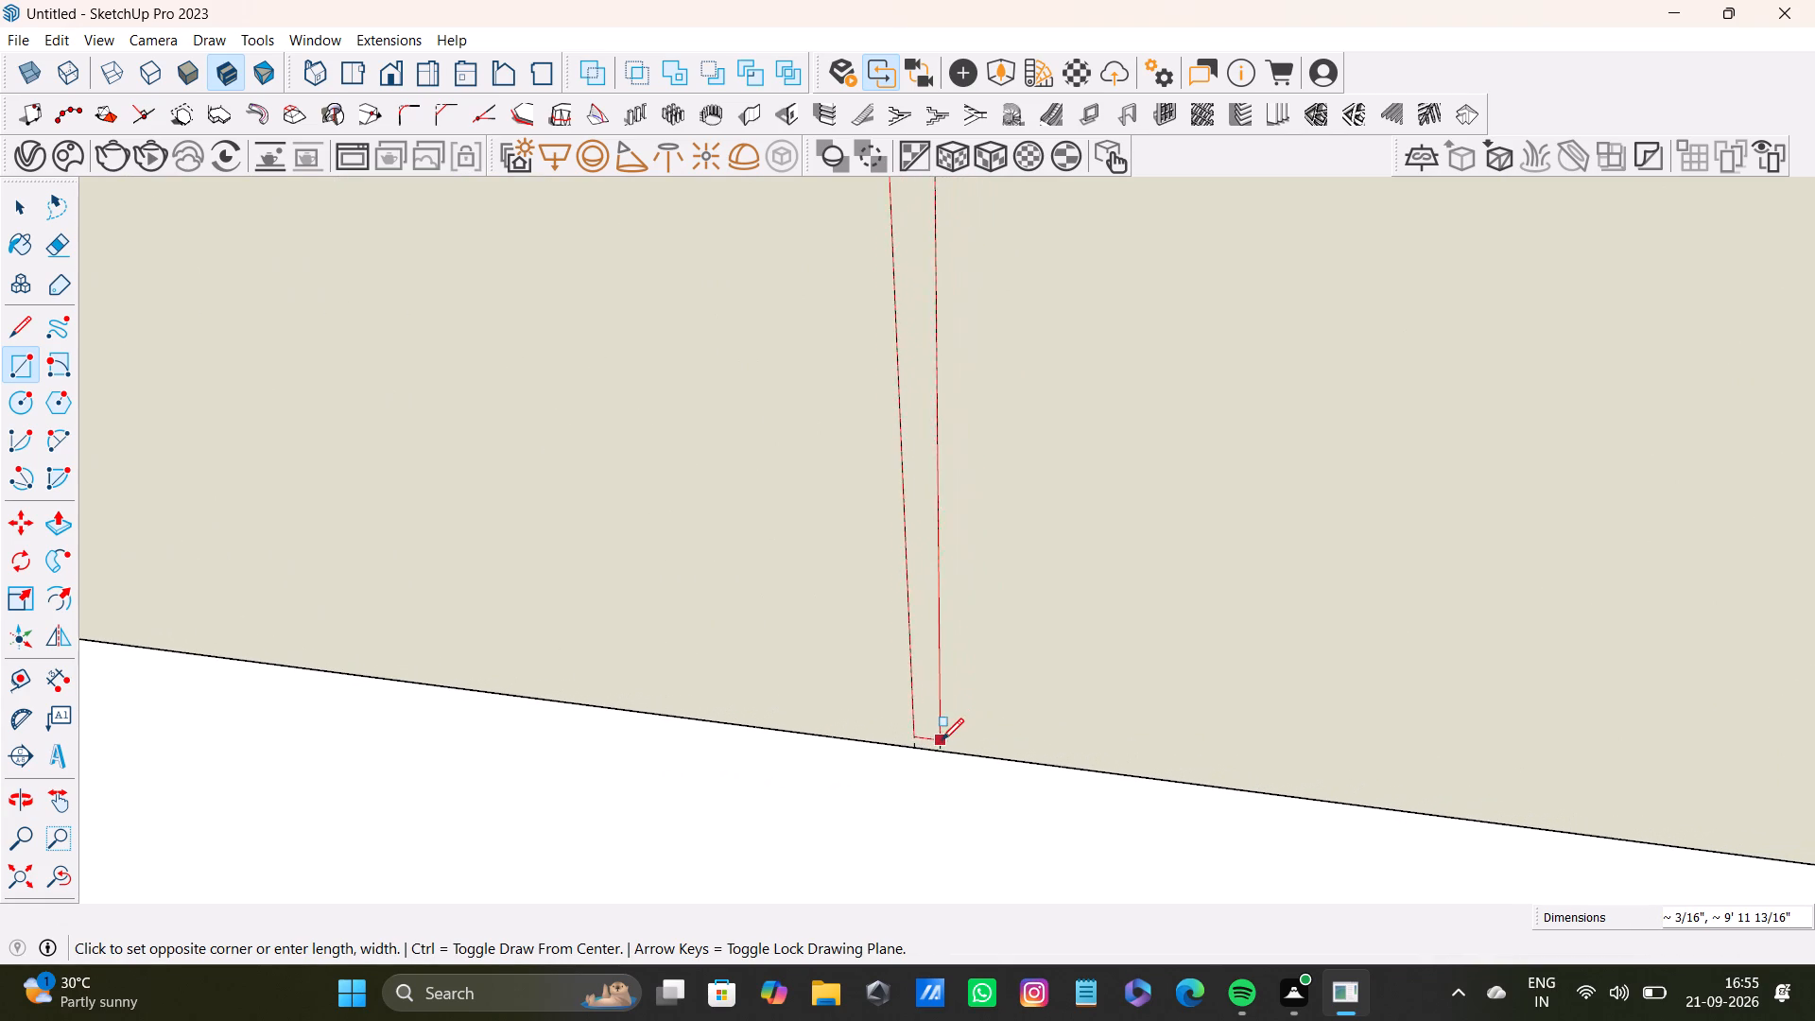
scroll(942, 740, "up", 8)
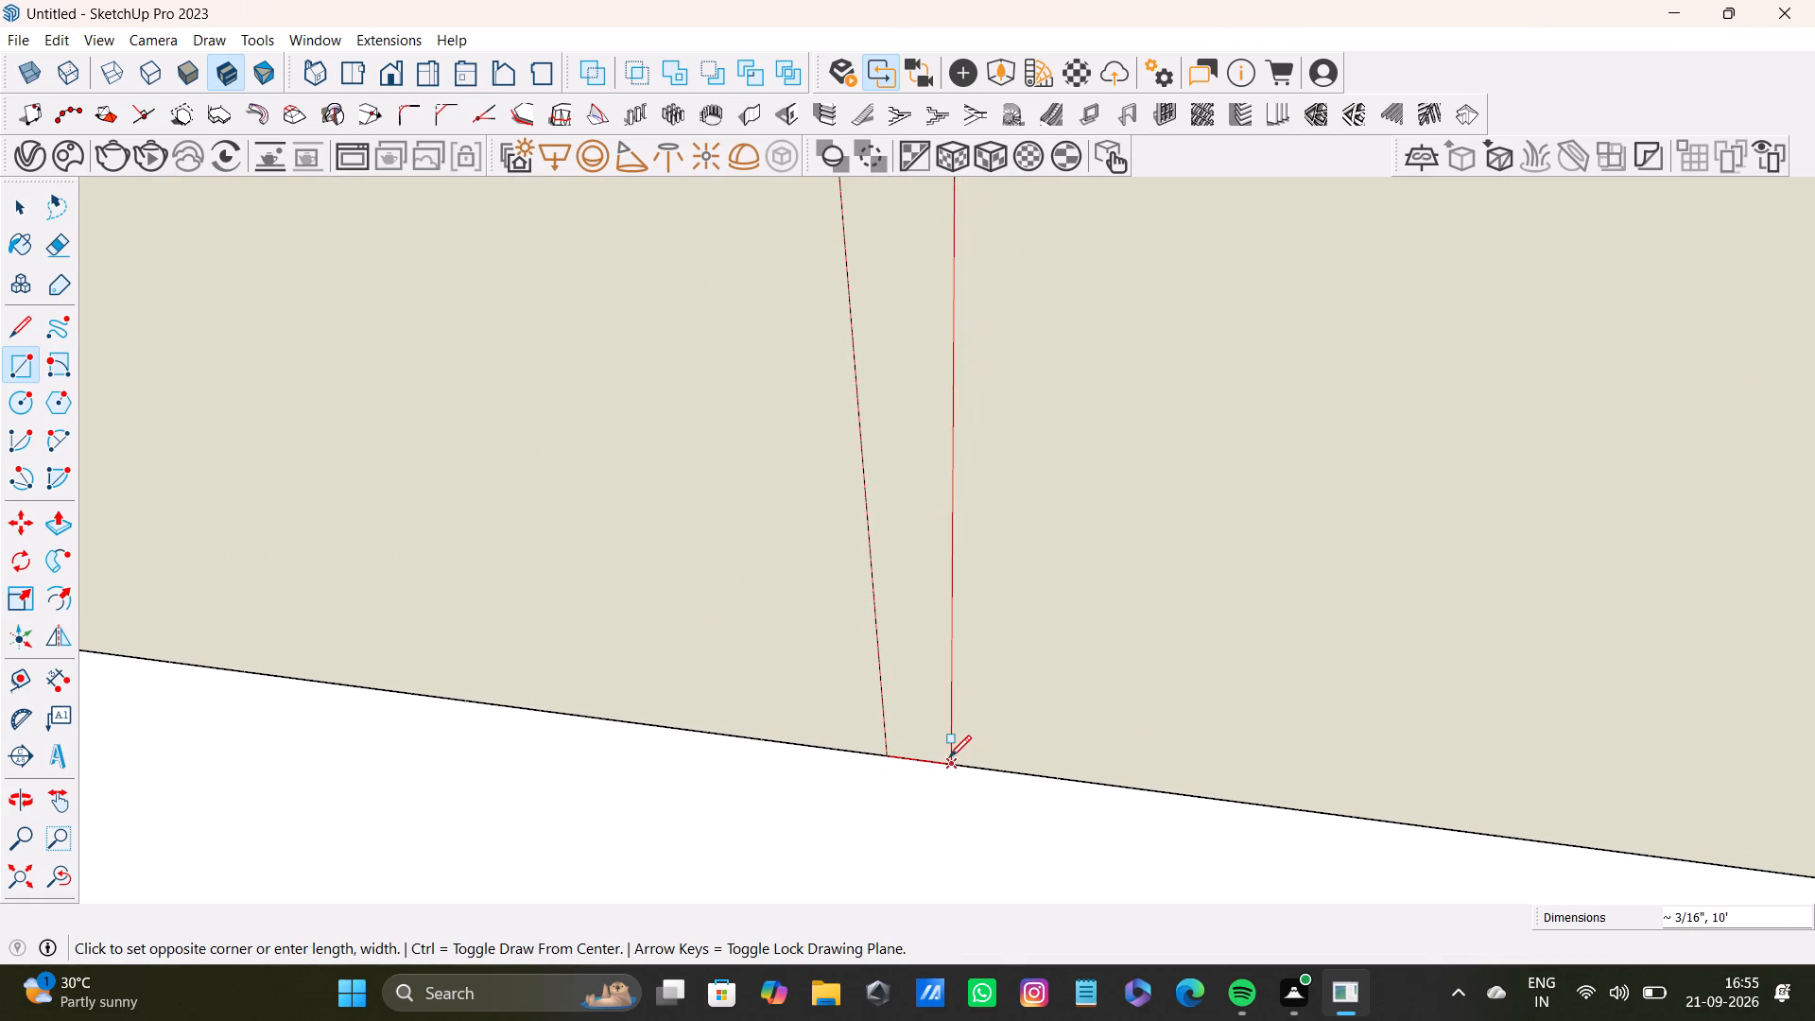
left_click(949, 757)
Pull out the panel face between the third and fourth gap strips on the window wall by 1/2".
scroll(913, 680, "down", 20)
middle_click_drag(927, 422, 1021, 909, "shift")
scroll(910, 668, "down", 11)
middle_click_drag(851, 569, 1025, 890, "shift")
scroll(960, 747, "down", 6)
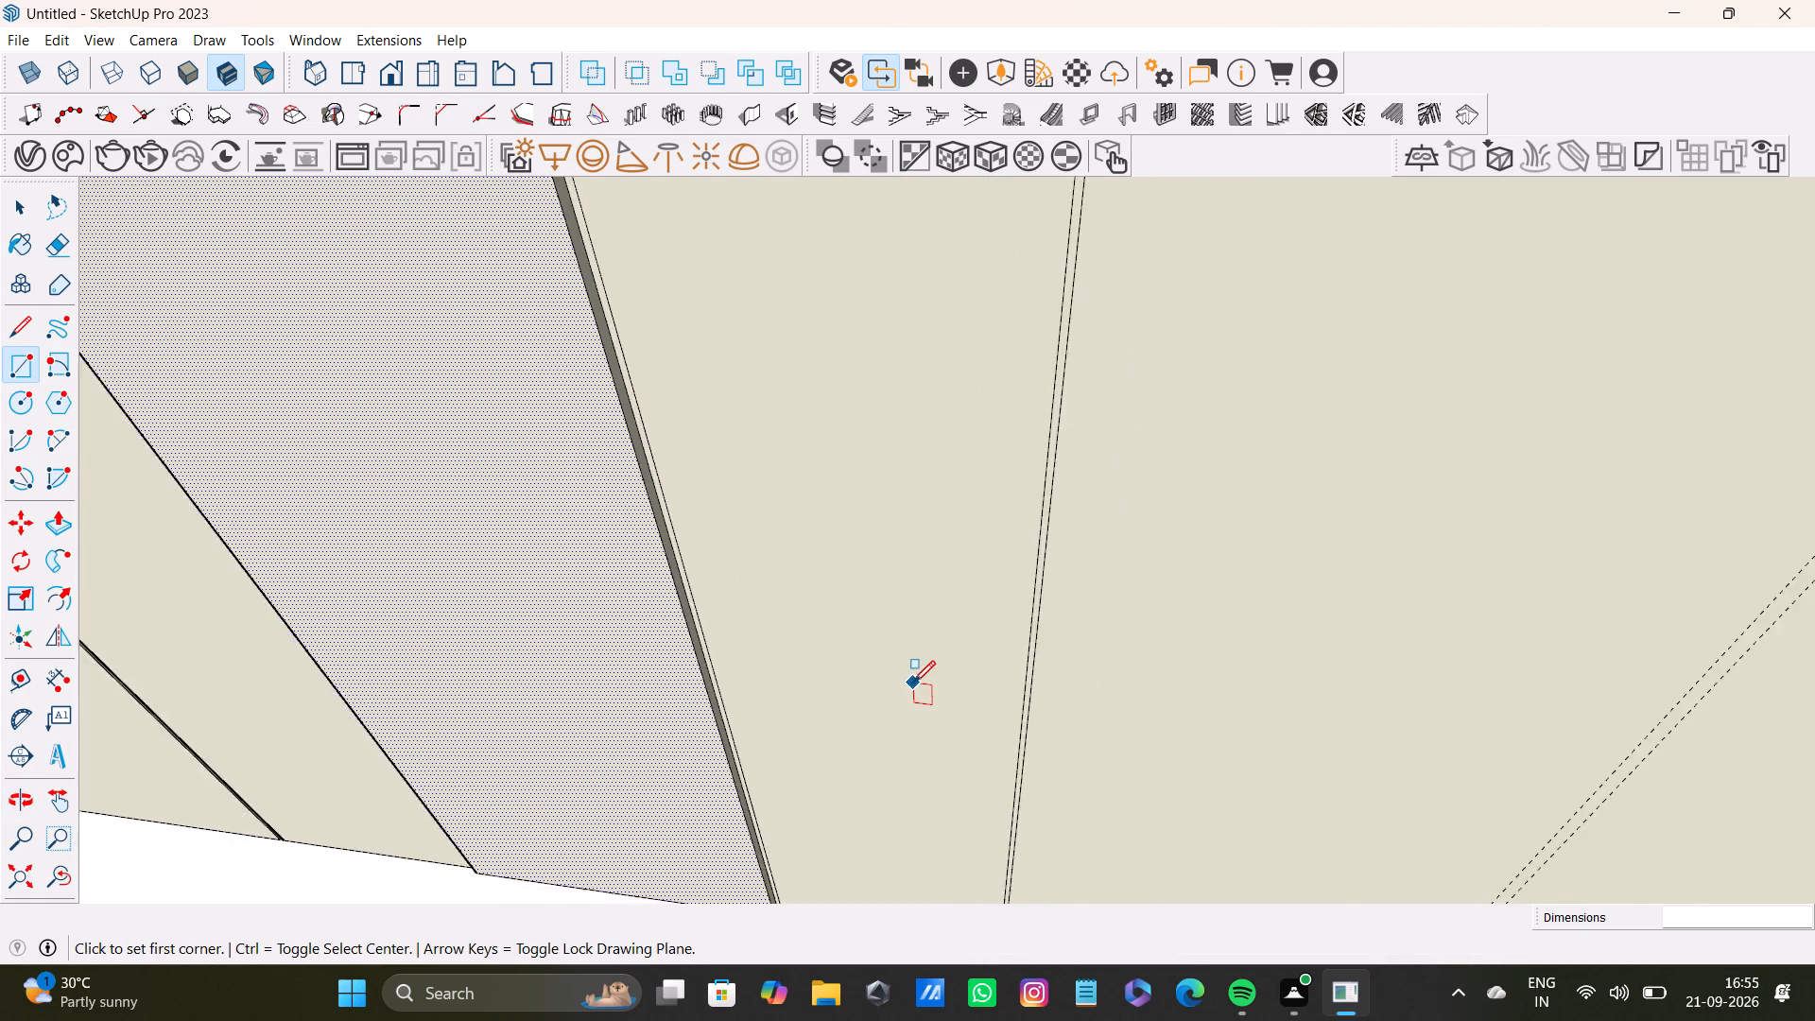
scroll(913, 683, "down", 4)
middle_click_drag(918, 581, 982, 896, "shift")
scroll(956, 787, "down", 8)
middle_click_drag(994, 707, 1017, 920, "shift")
scroll(997, 796, "down", 4)
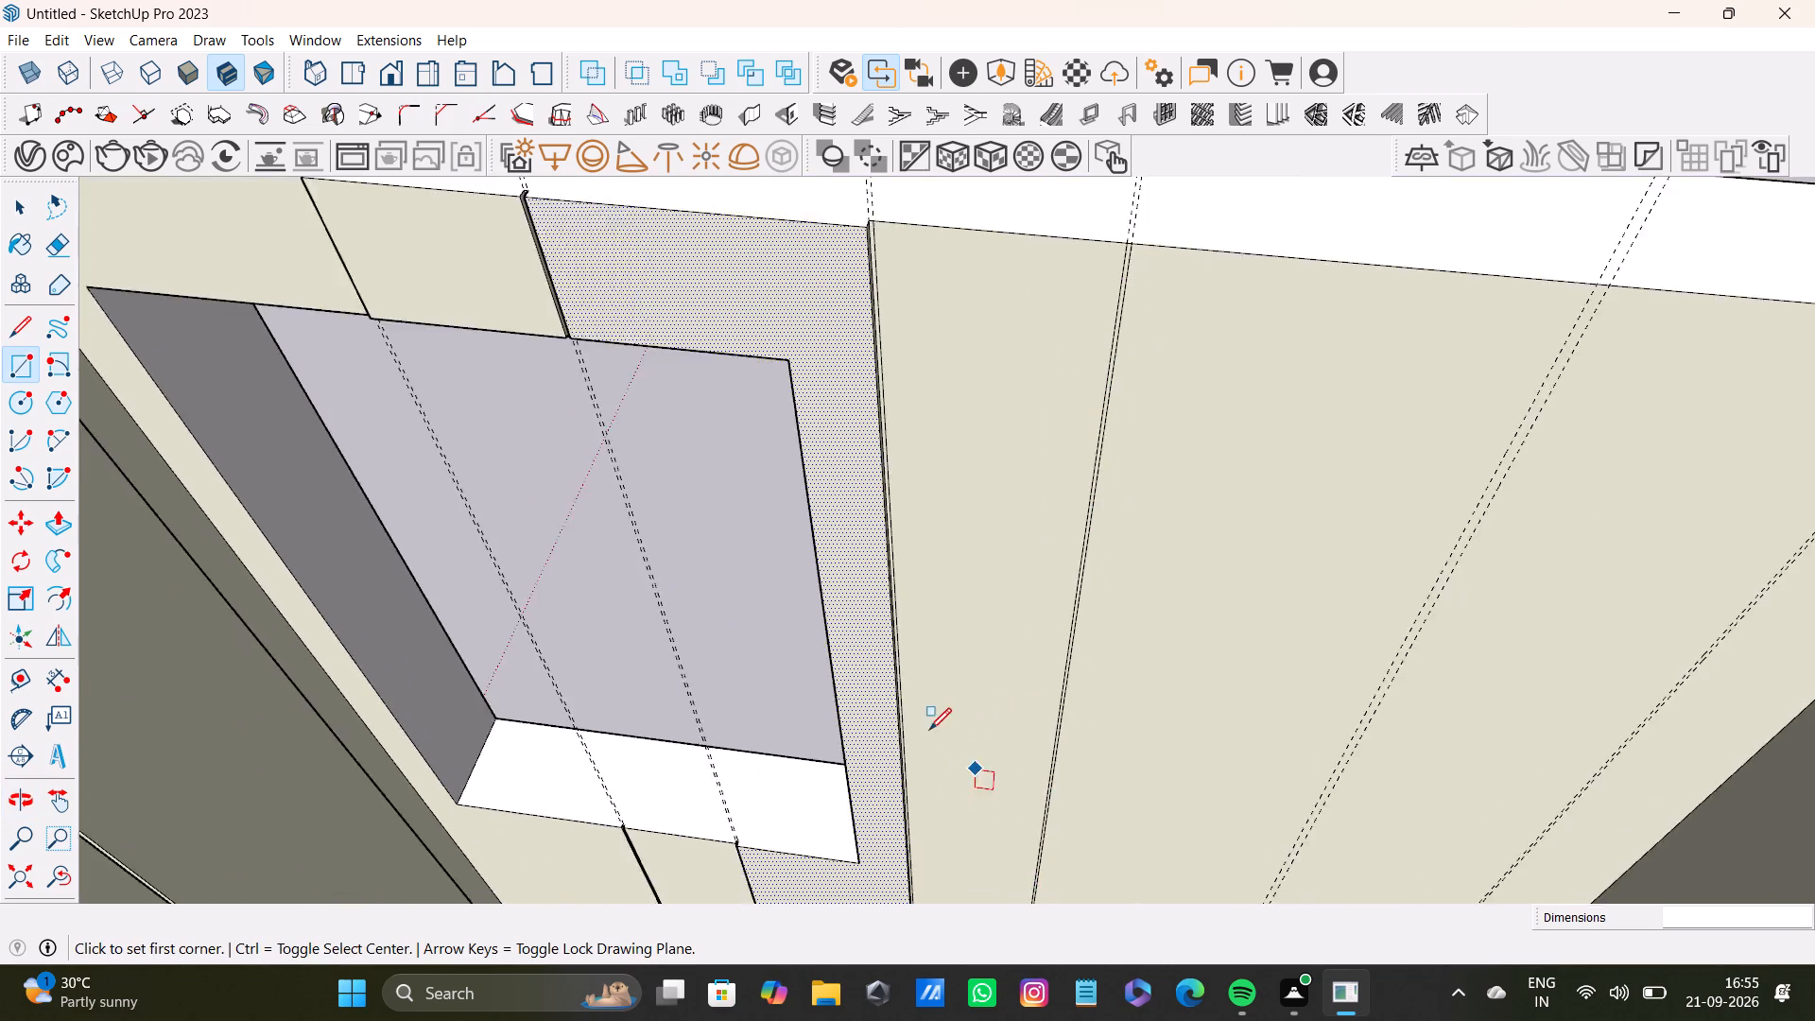
scroll(929, 730, "down", 4)
middle_click_drag(971, 676, 976, 744, "shift")
scroll(999, 576, "up", 17)
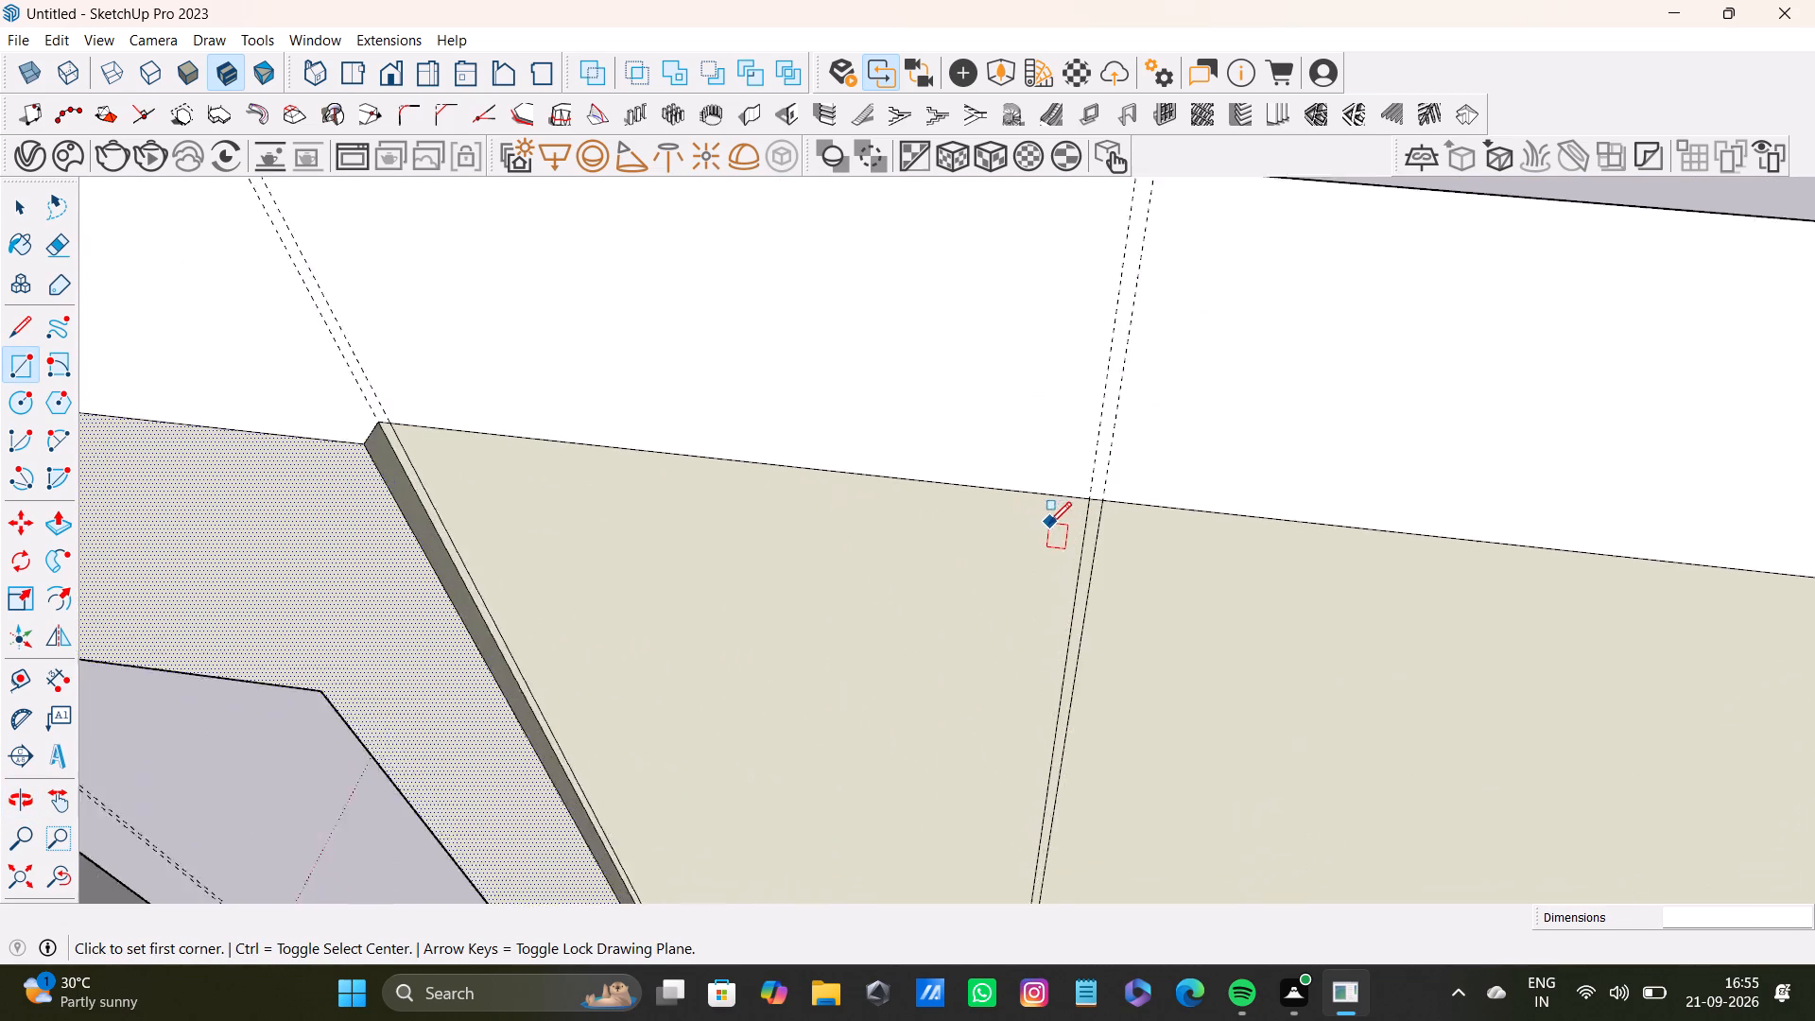
scroll(1049, 524, "up", 7)
key("space")
left_click(1152, 503)
left_click(1075, 501)
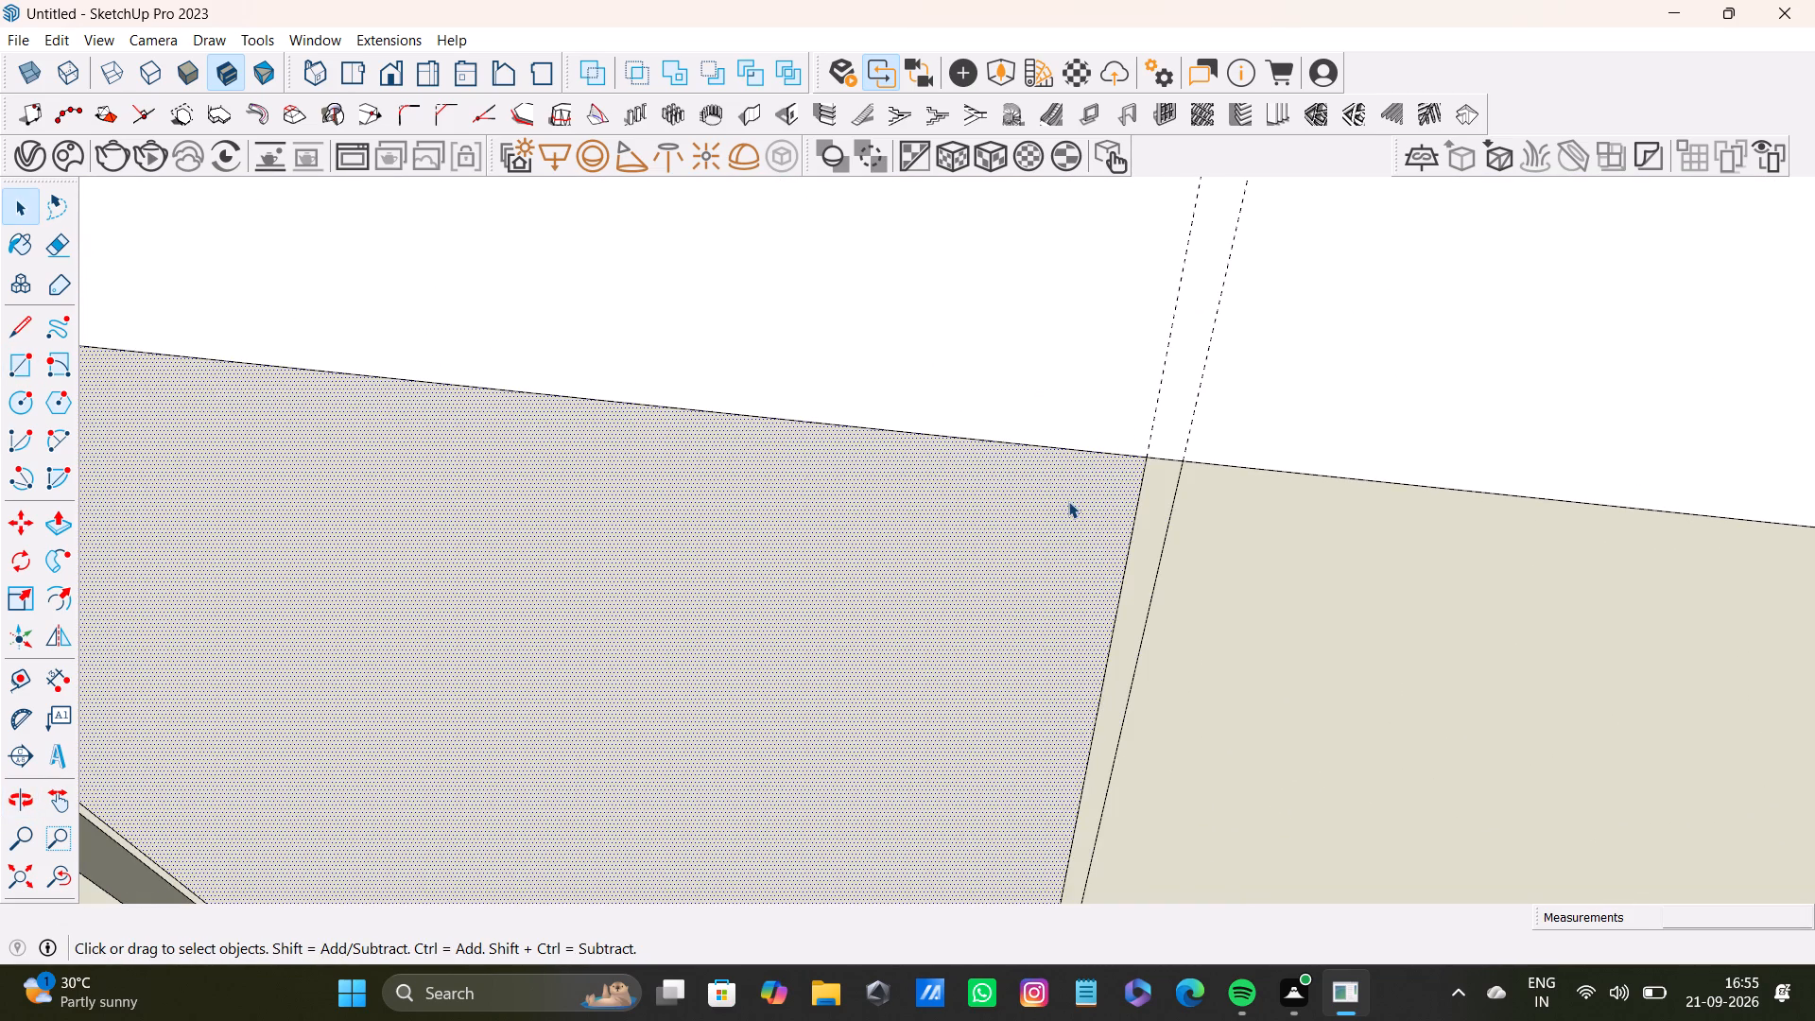
key("p")
left_click(1068, 501)
scroll(708, 591, "down", 3)
middle_click_drag(679, 609, 1315, 415, "shift")
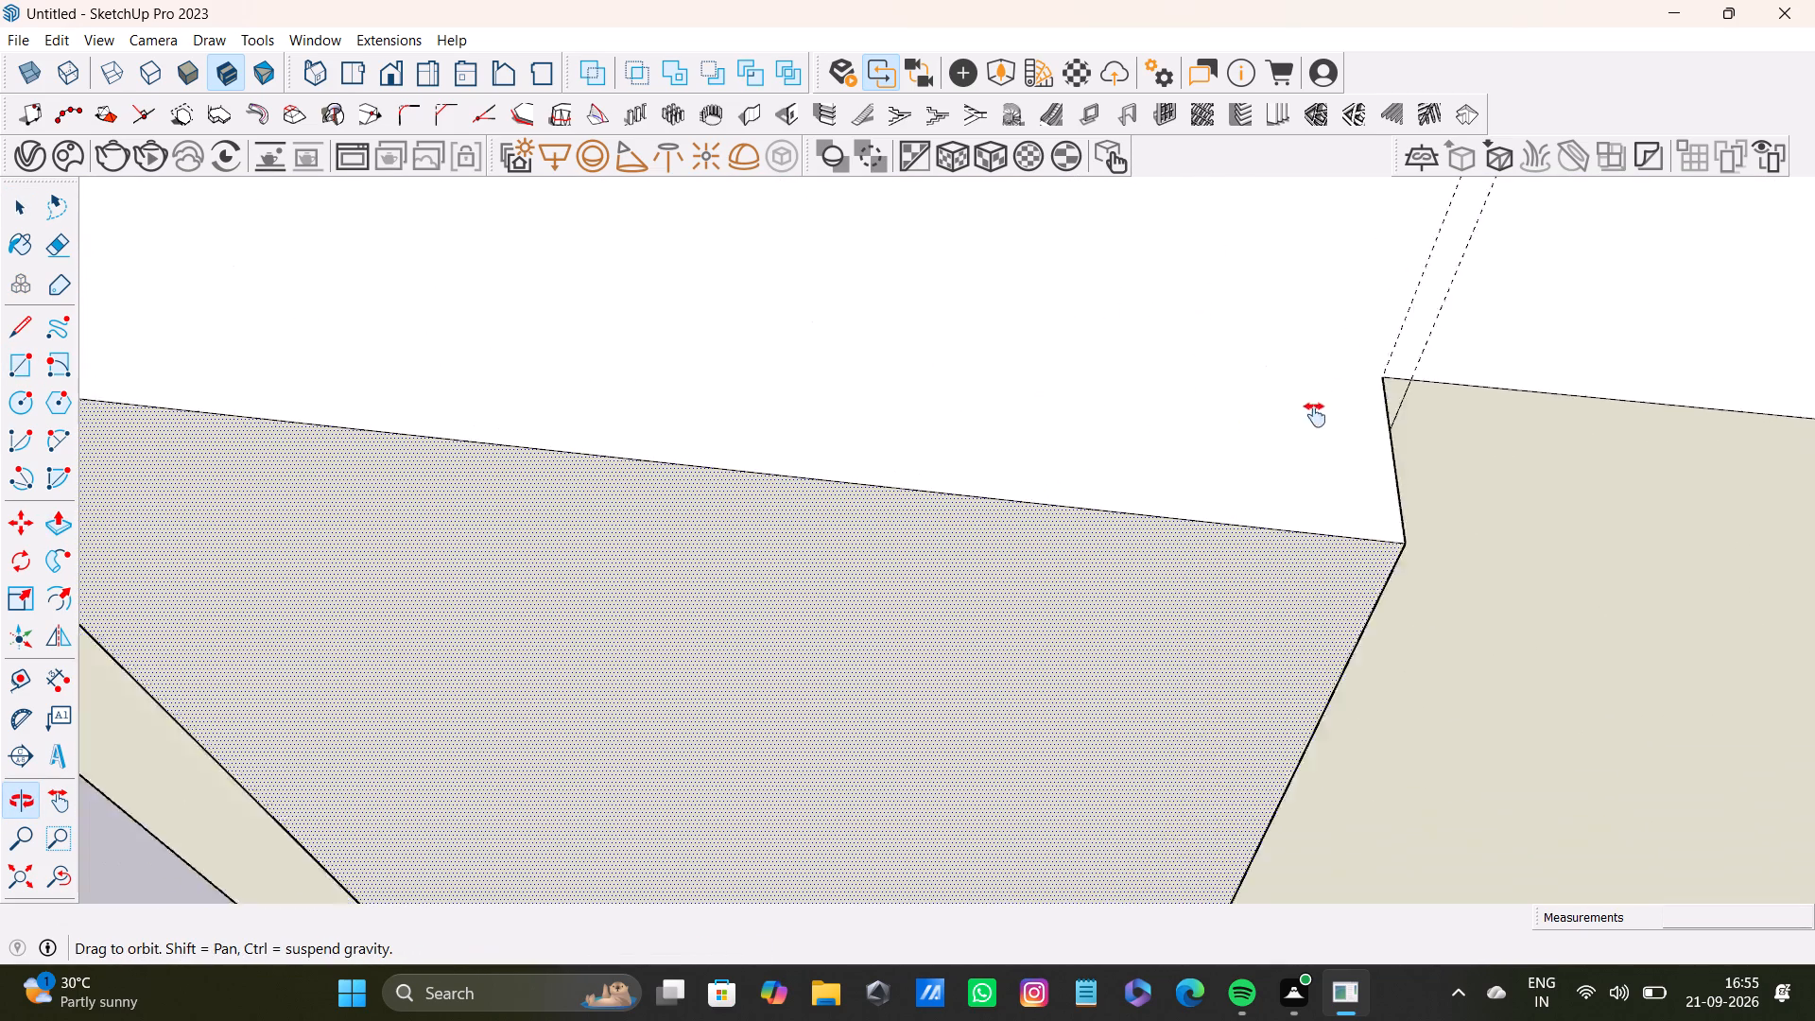
middle_click_drag(1315, 415, 1433, 405, "shift")
left_click(239, 199)
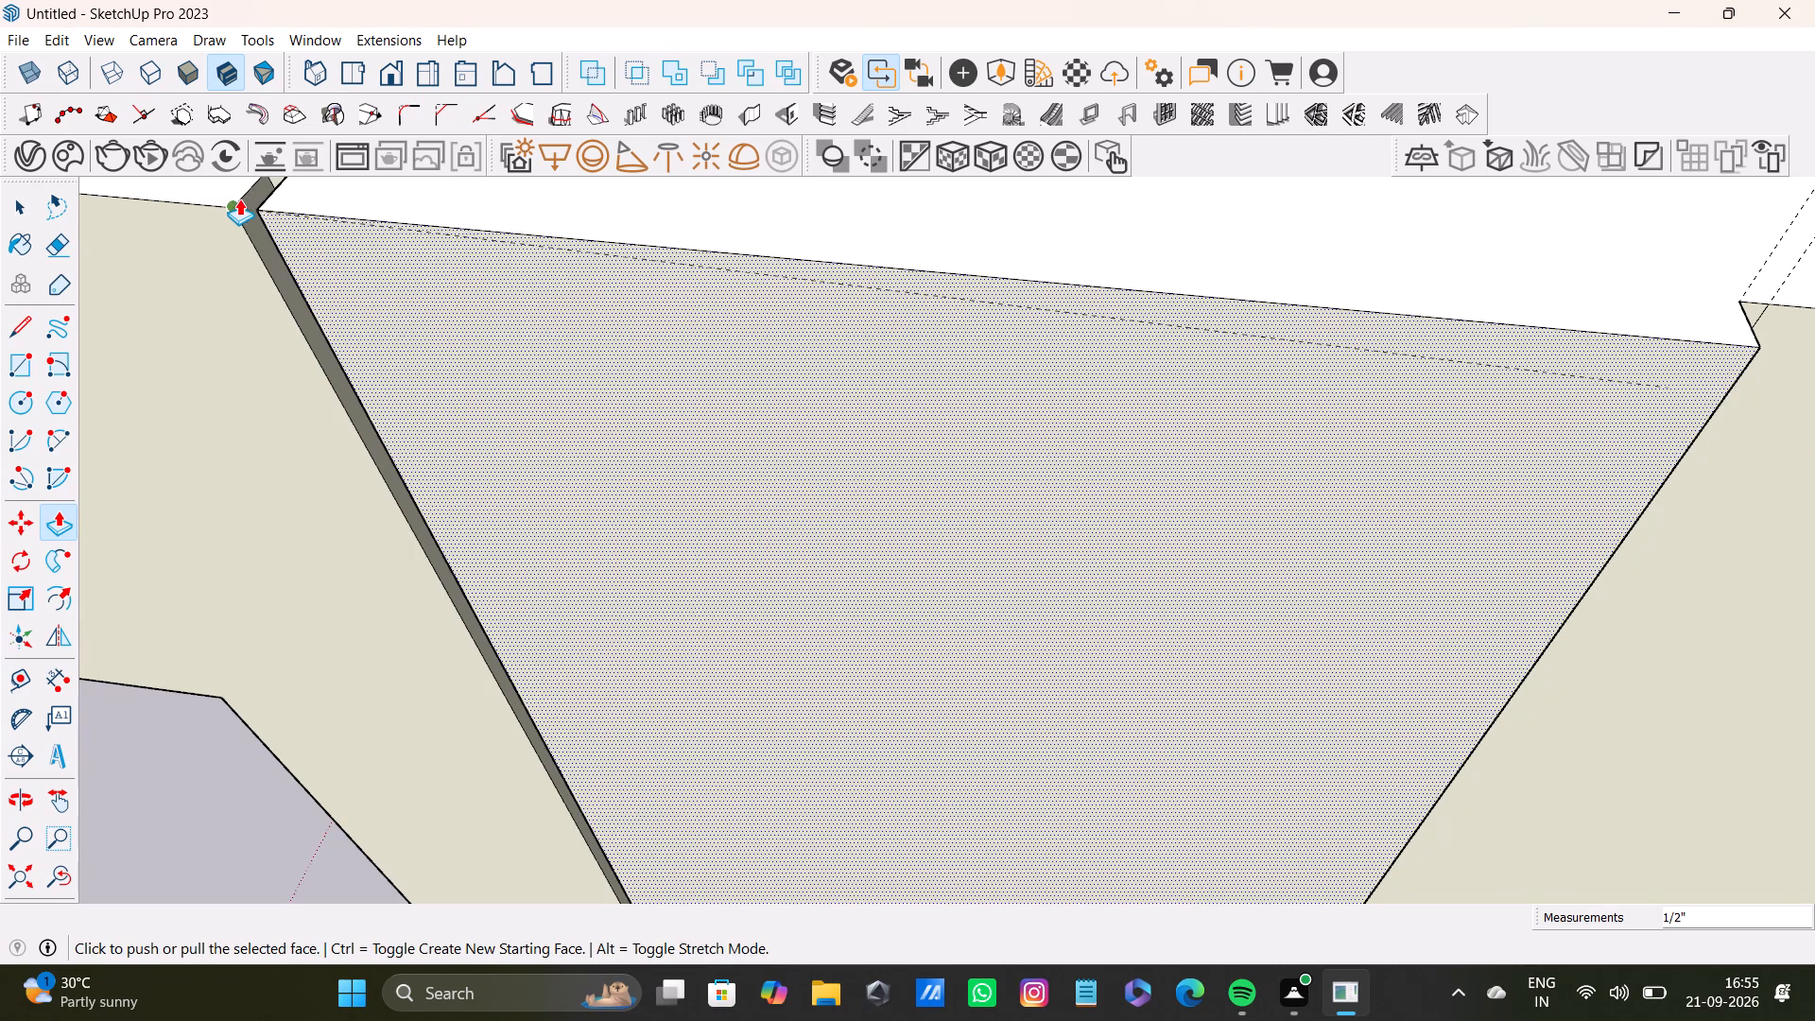
Replace the second guide of the window wall's fifth pair with one offset 0.2" from the pair's first guide.
scroll(576, 453, "down", 12)
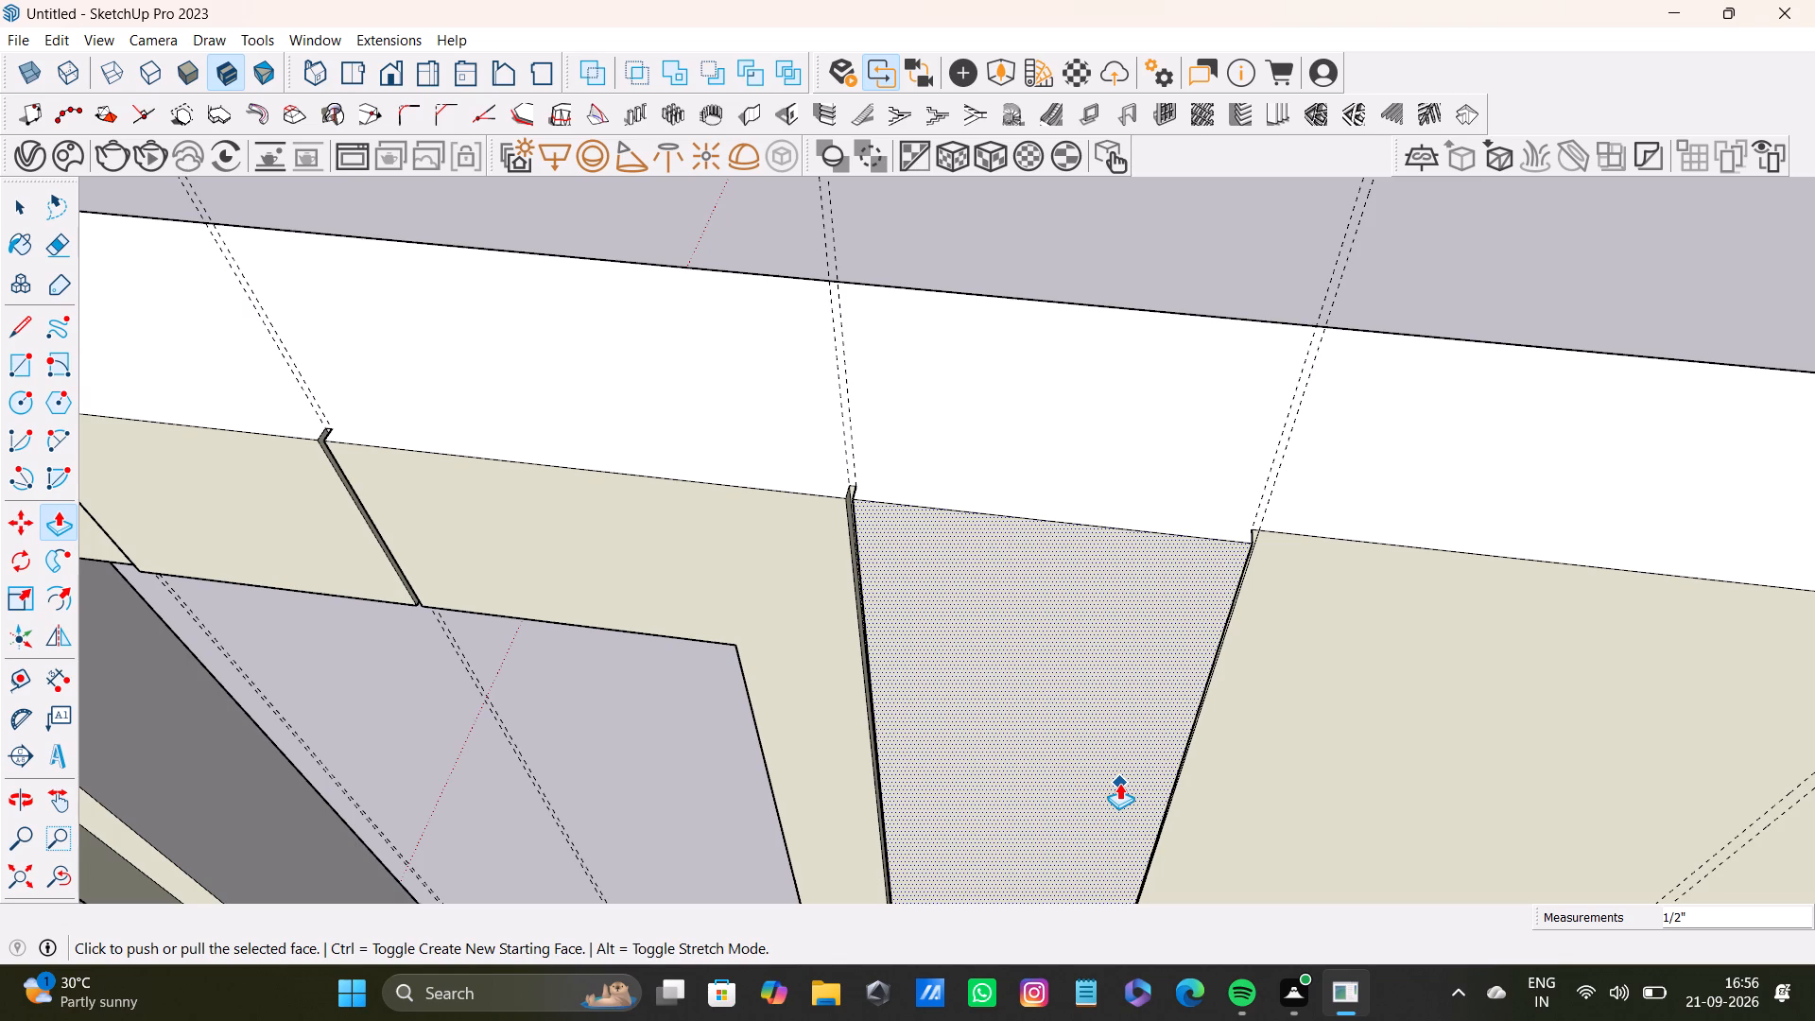
scroll(1212, 709, "down", 16)
scroll(999, 648, "down", 3)
middle_click_drag(963, 636, 817, 611, "shift")
scroll(1184, 656, "up", 7)
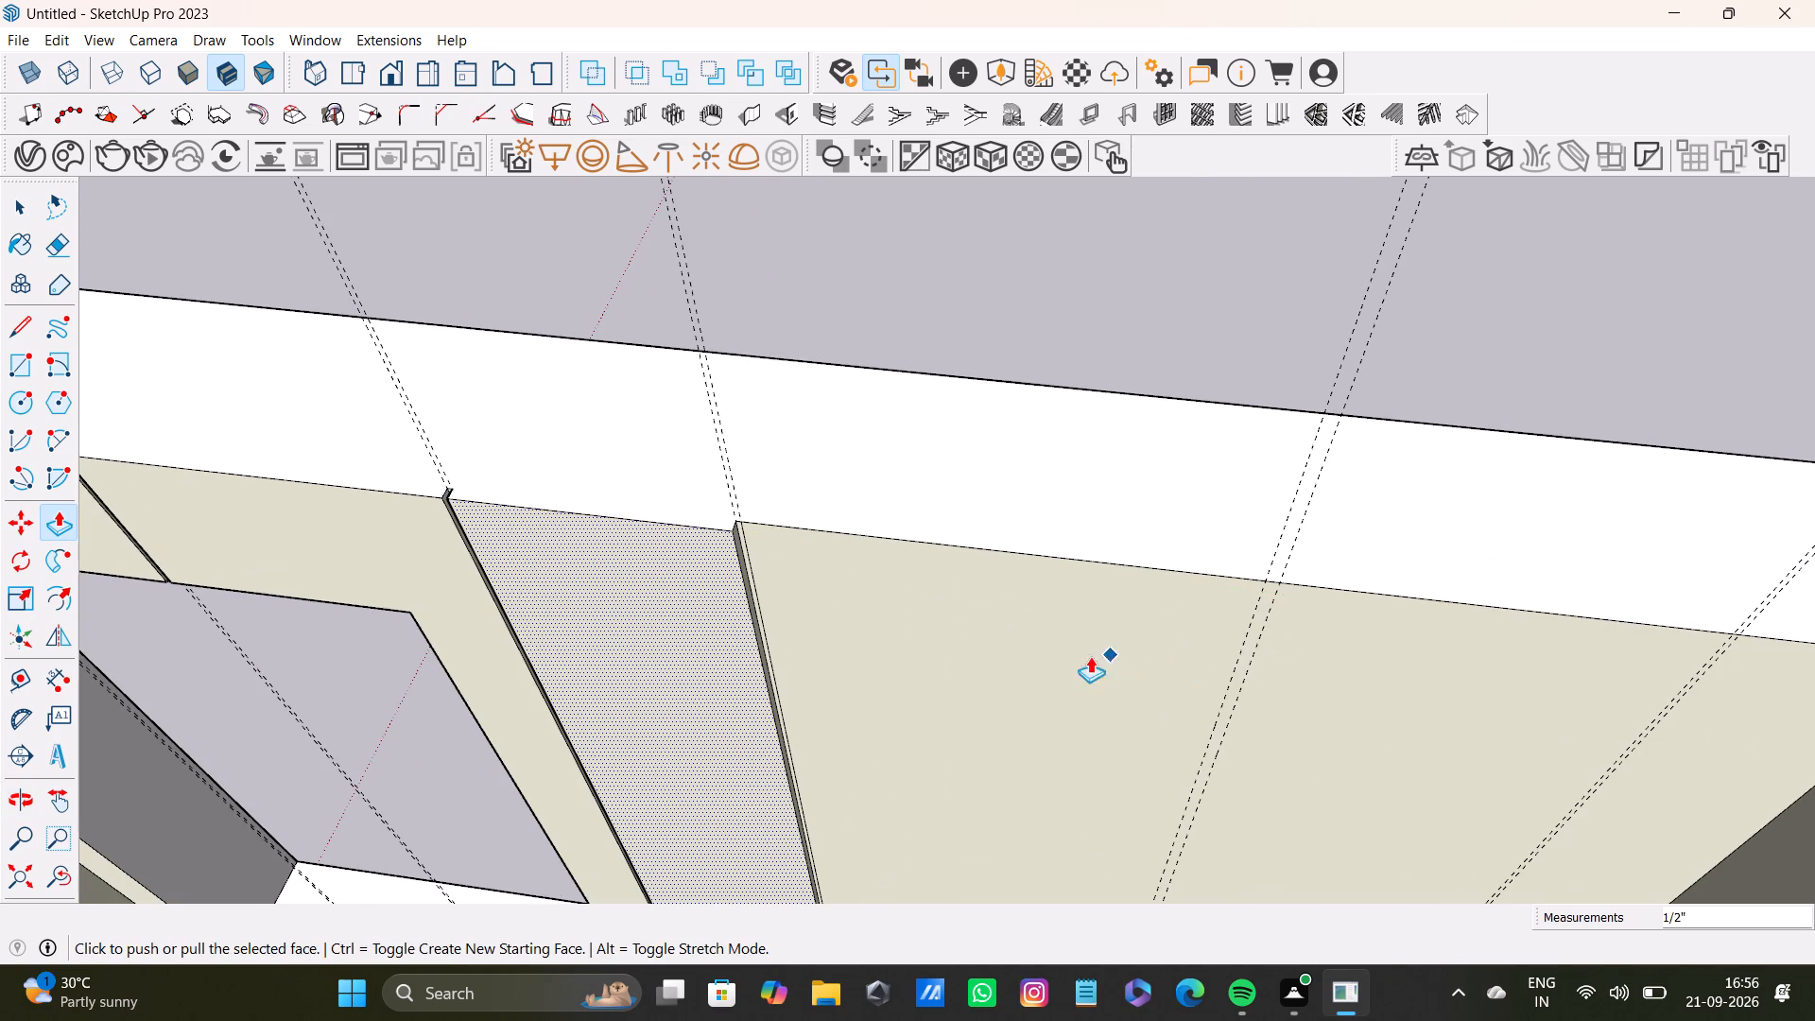
scroll(1072, 656, "down", 3)
middle_click_drag(1046, 647, 850, 565, "shift")
scroll(996, 565, "up", 6)
scroll(1002, 563, "down", 7)
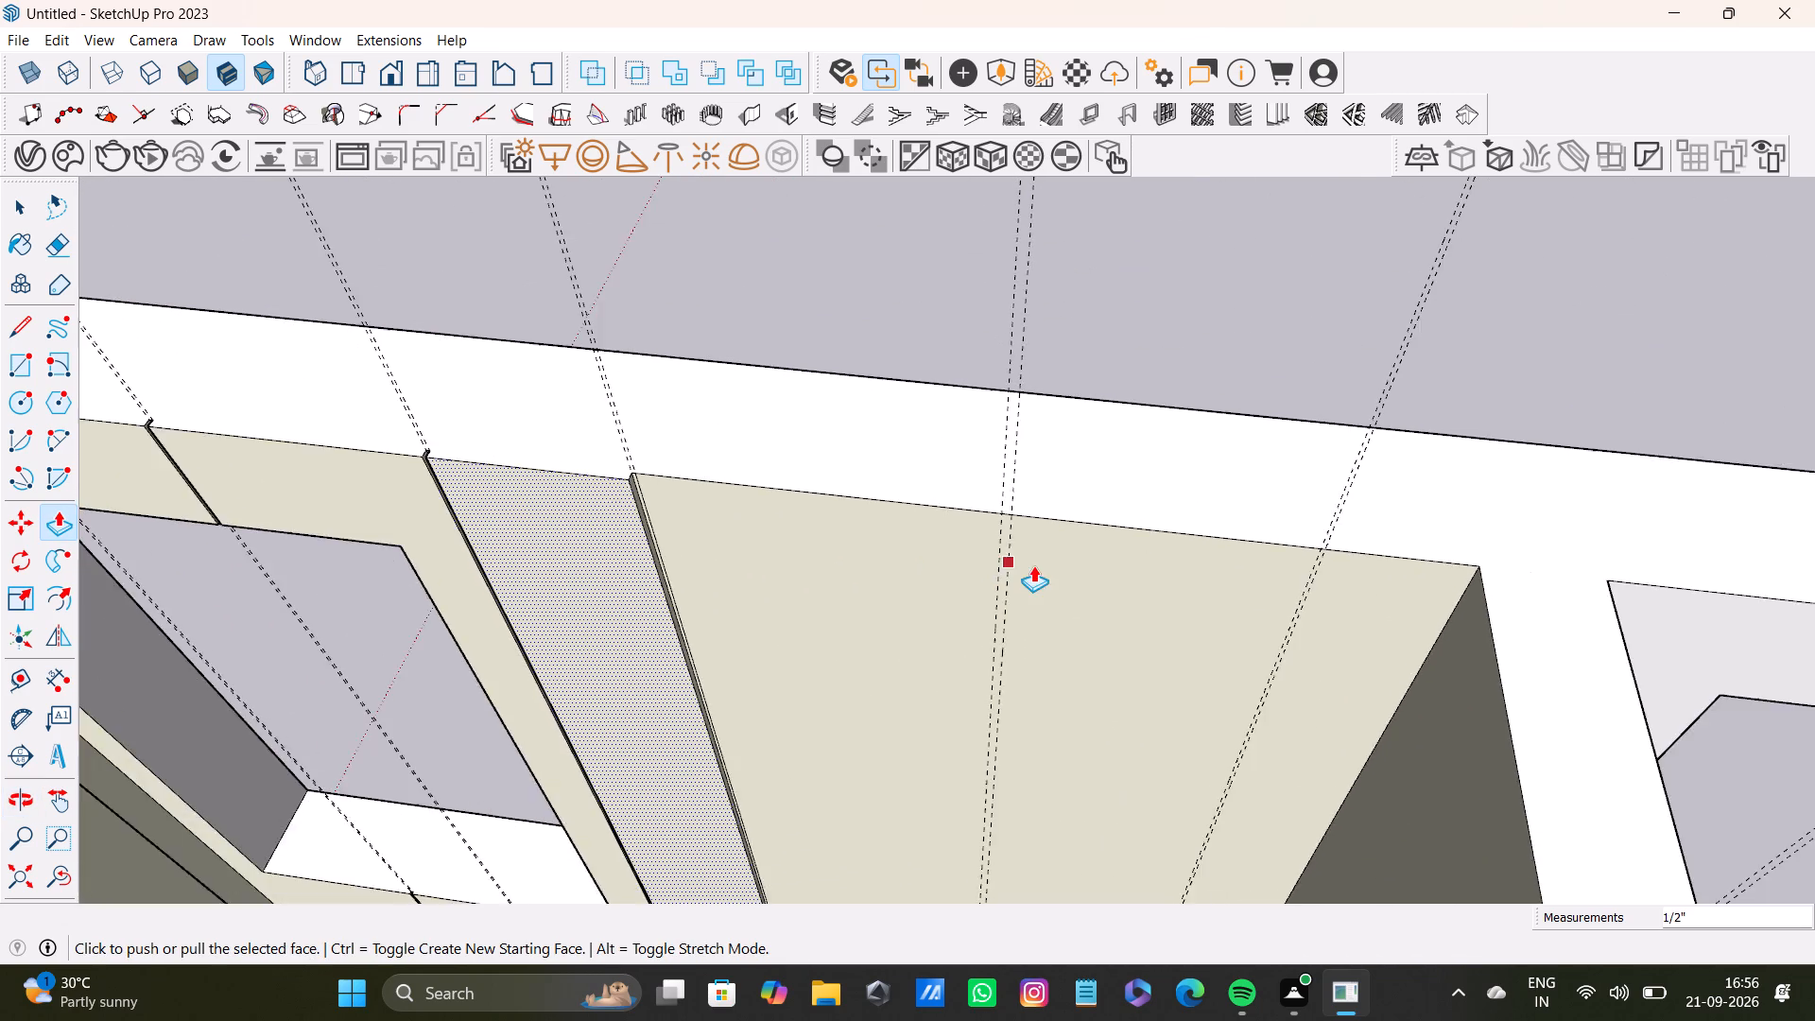
scroll(1035, 566, "up", 5)
scroll(1079, 562, "down", 3)
scroll(970, 605, "up", 3)
key("space")
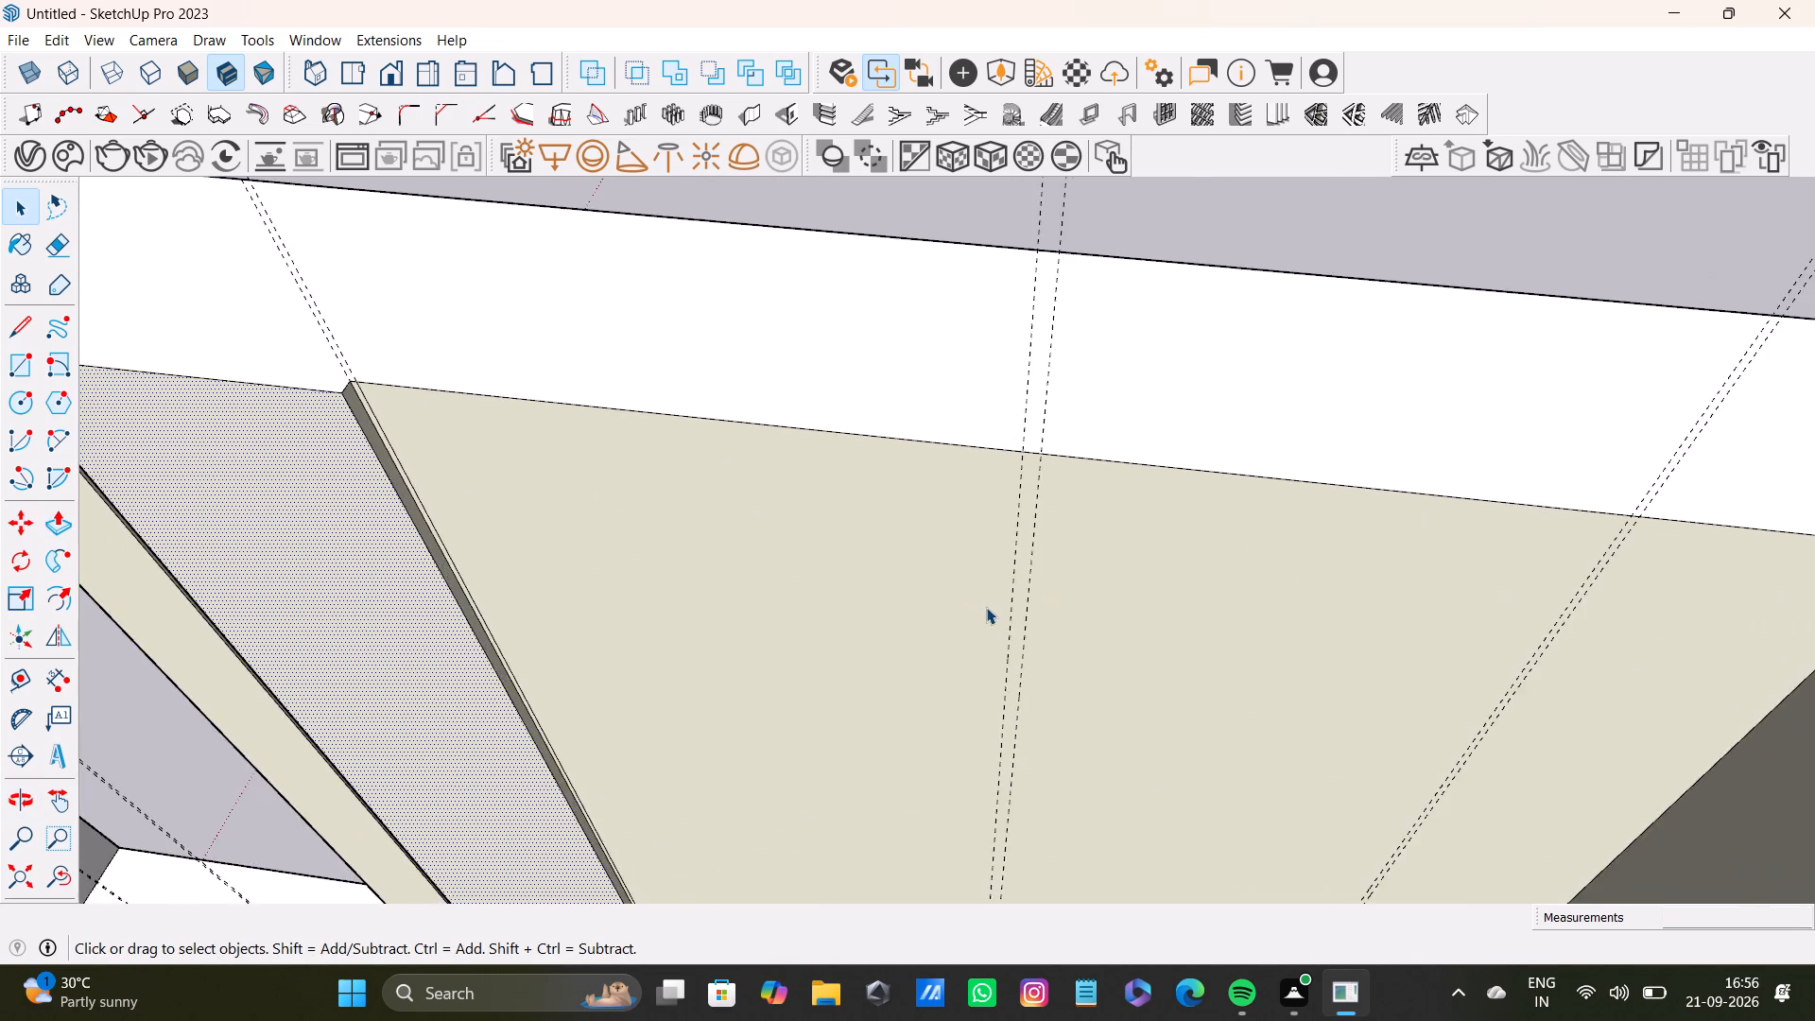
scroll(986, 607, "up", 2)
left_click(1034, 632)
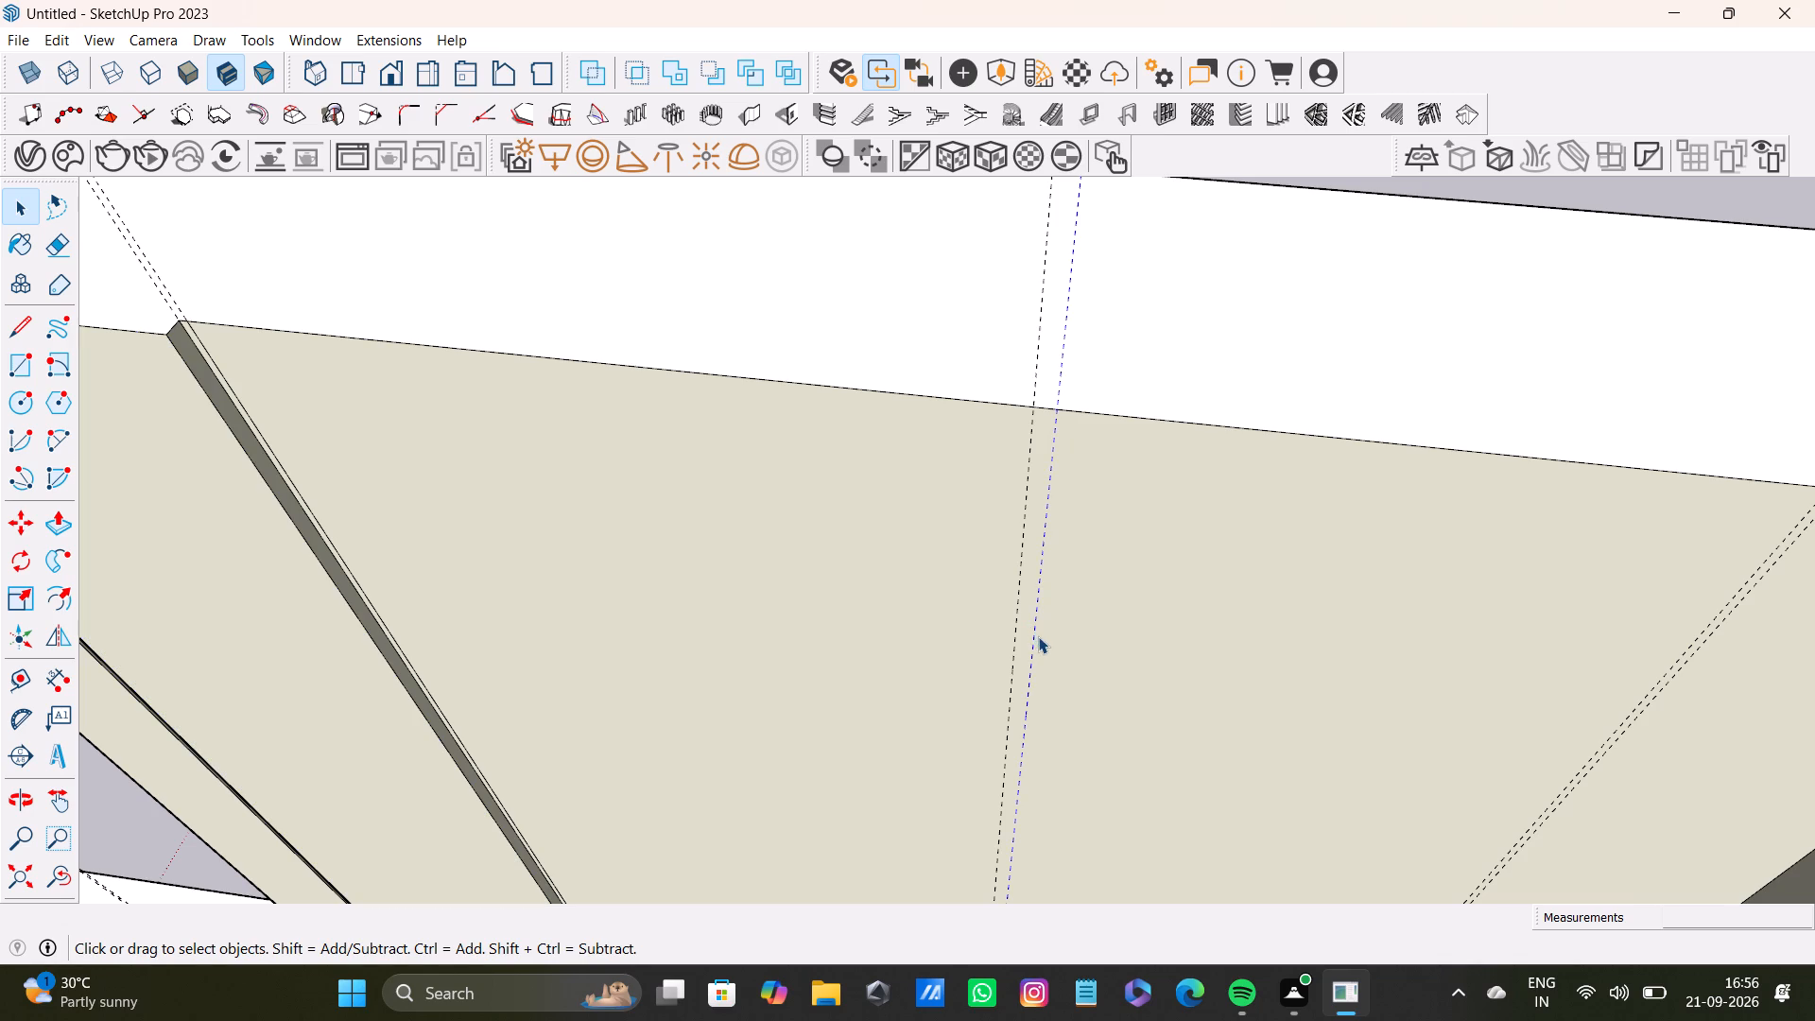
key("Delete")
key("t")
scroll(1019, 652, "up", 3)
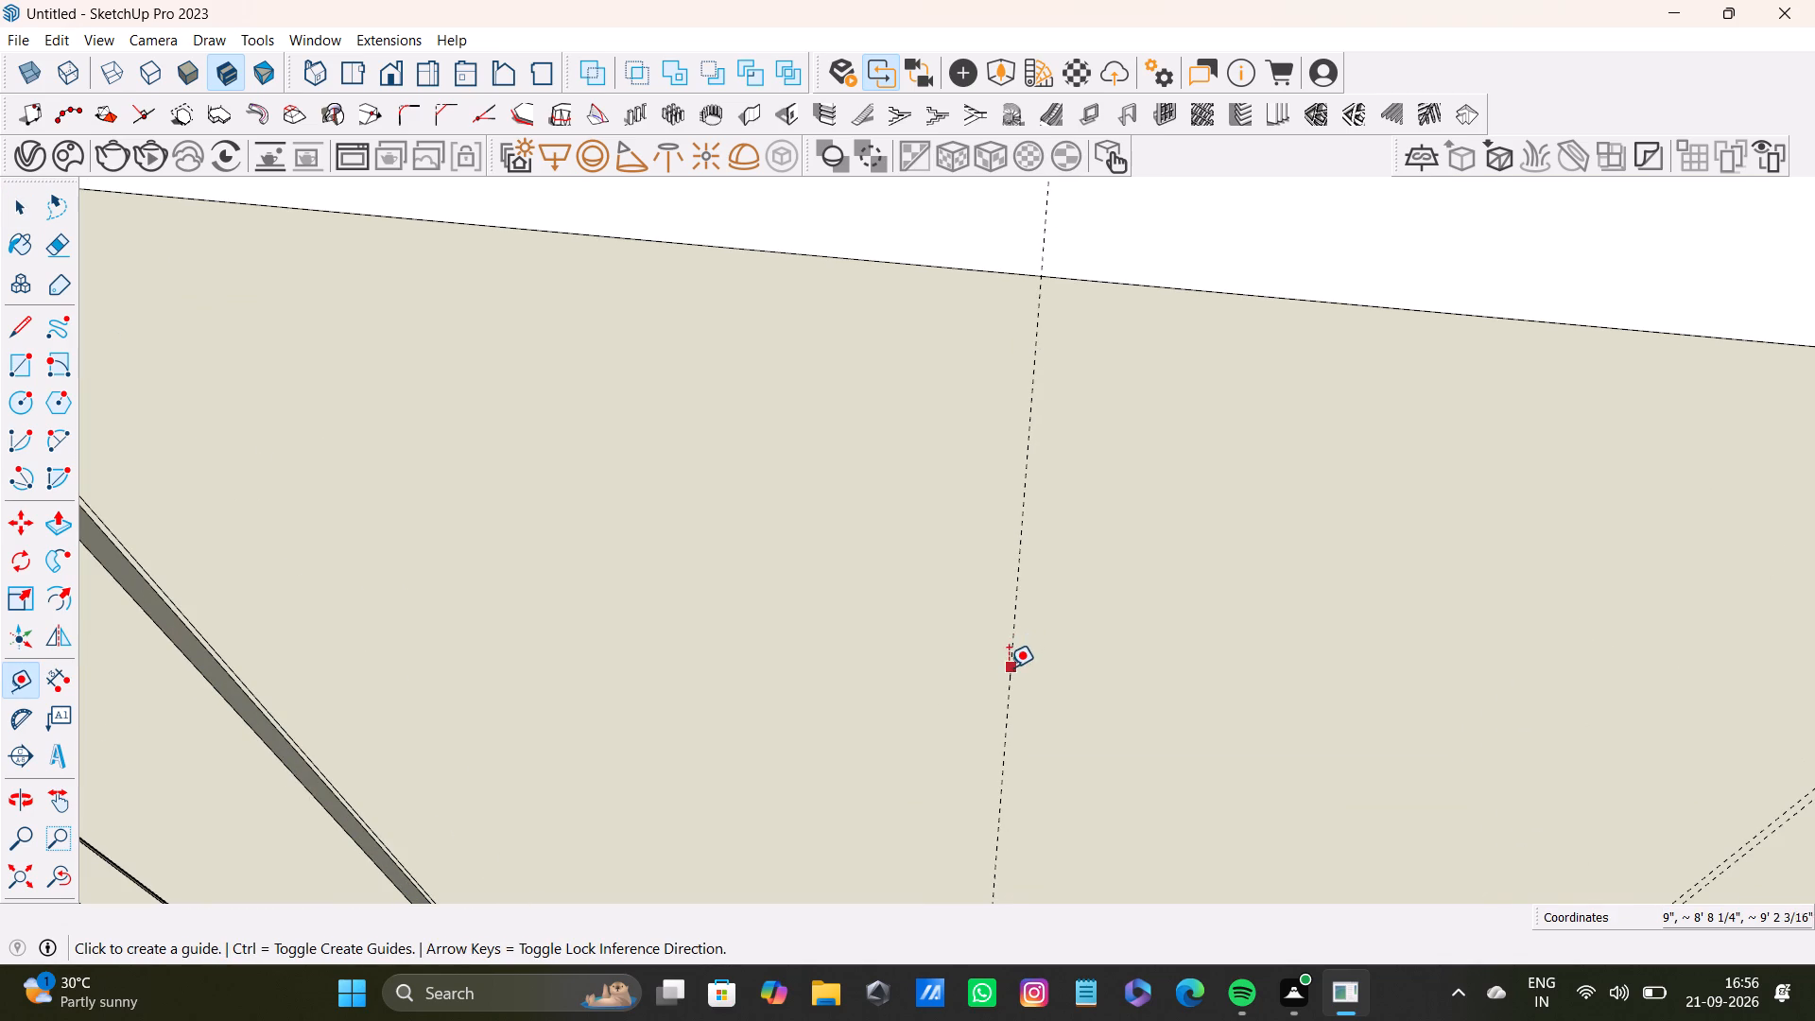
left_click(1009, 667)
type("0.2")
key("shift+quotedbl")
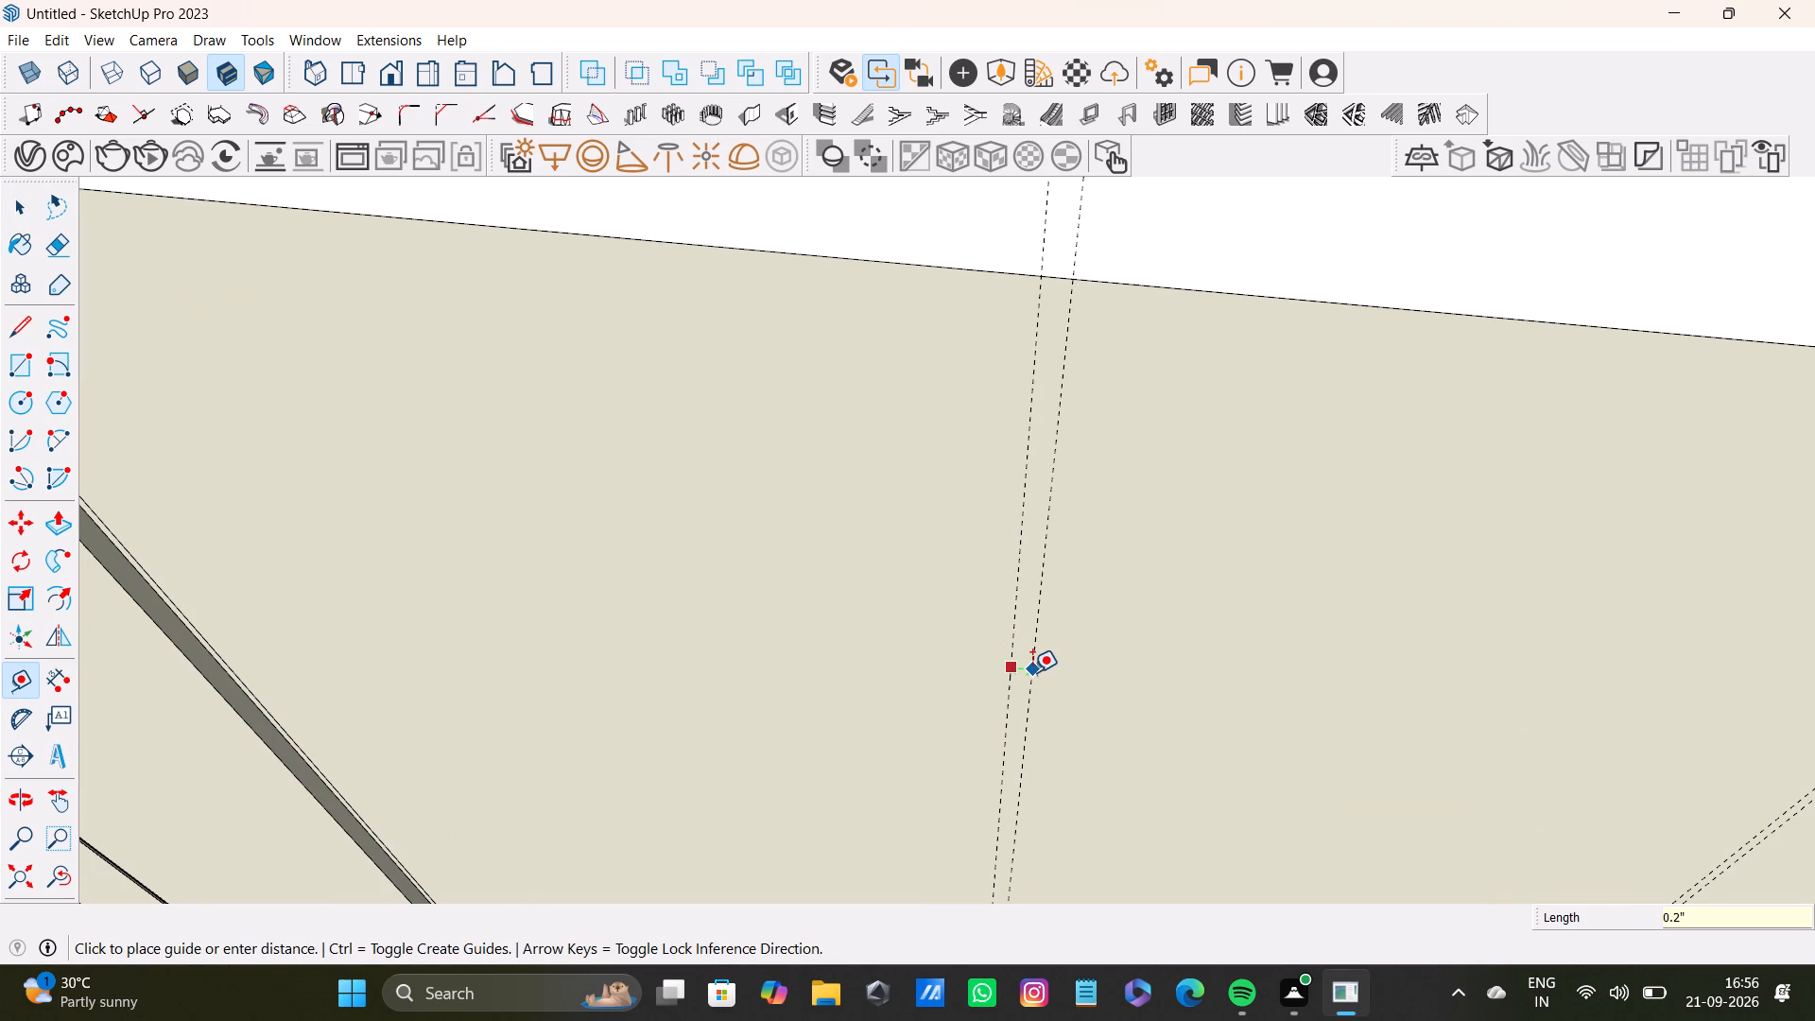
key("Return")
key("space")
Draw a gap strip about 3/16" by 10' between the fifth guide pair on the window wall, from top edge to floor.
scroll(966, 679, "down", 9)
middle_click(1023, 613, "shift")
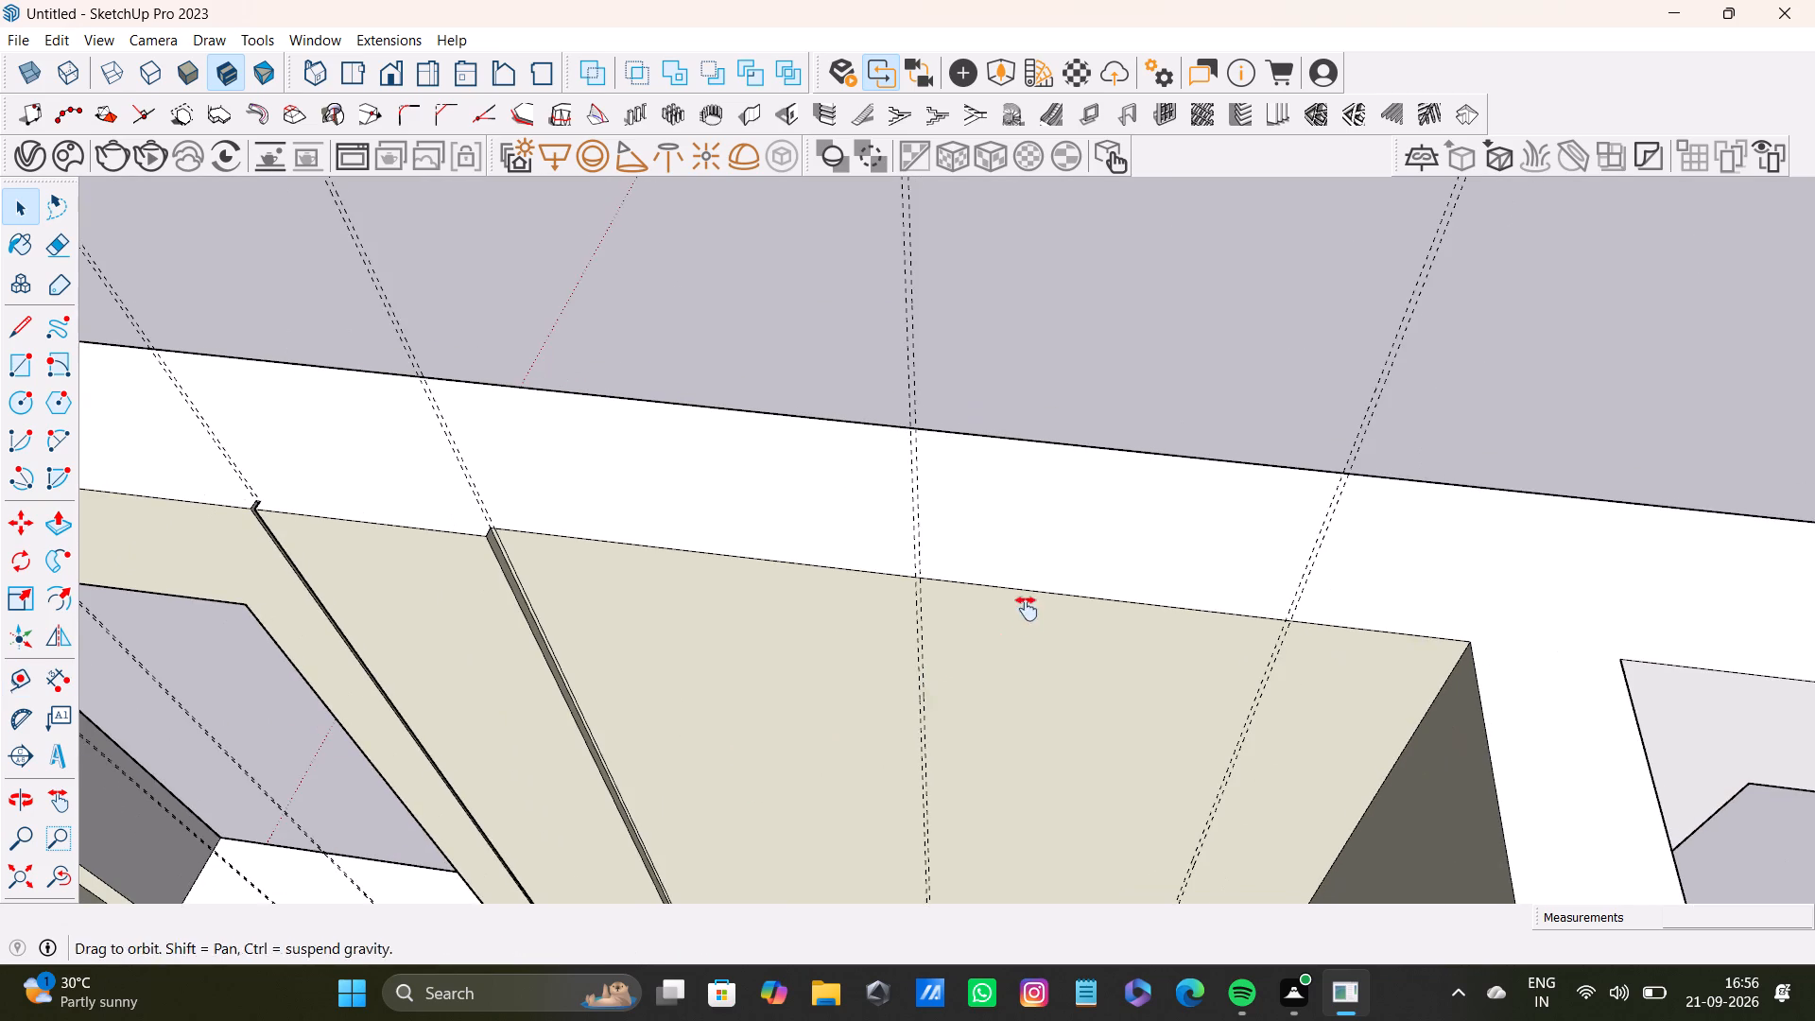
key("r")
scroll(854, 629, "up", 7)
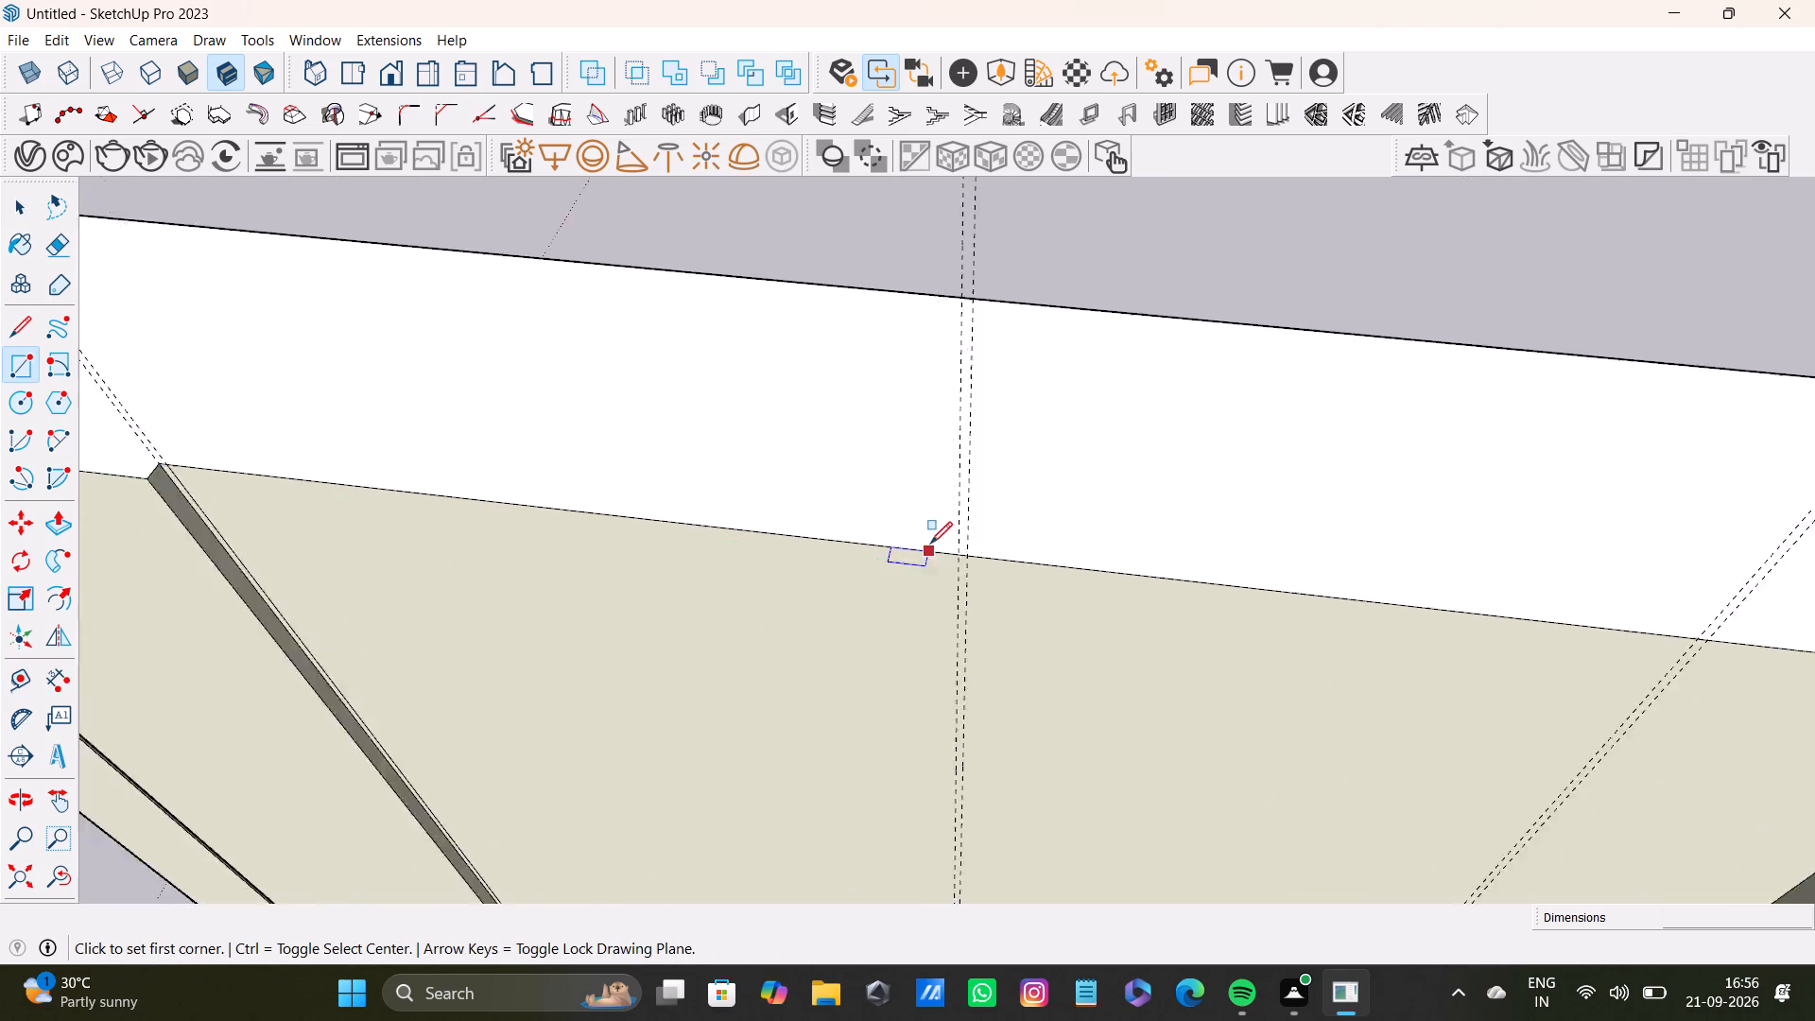
scroll(930, 544, "up", 14)
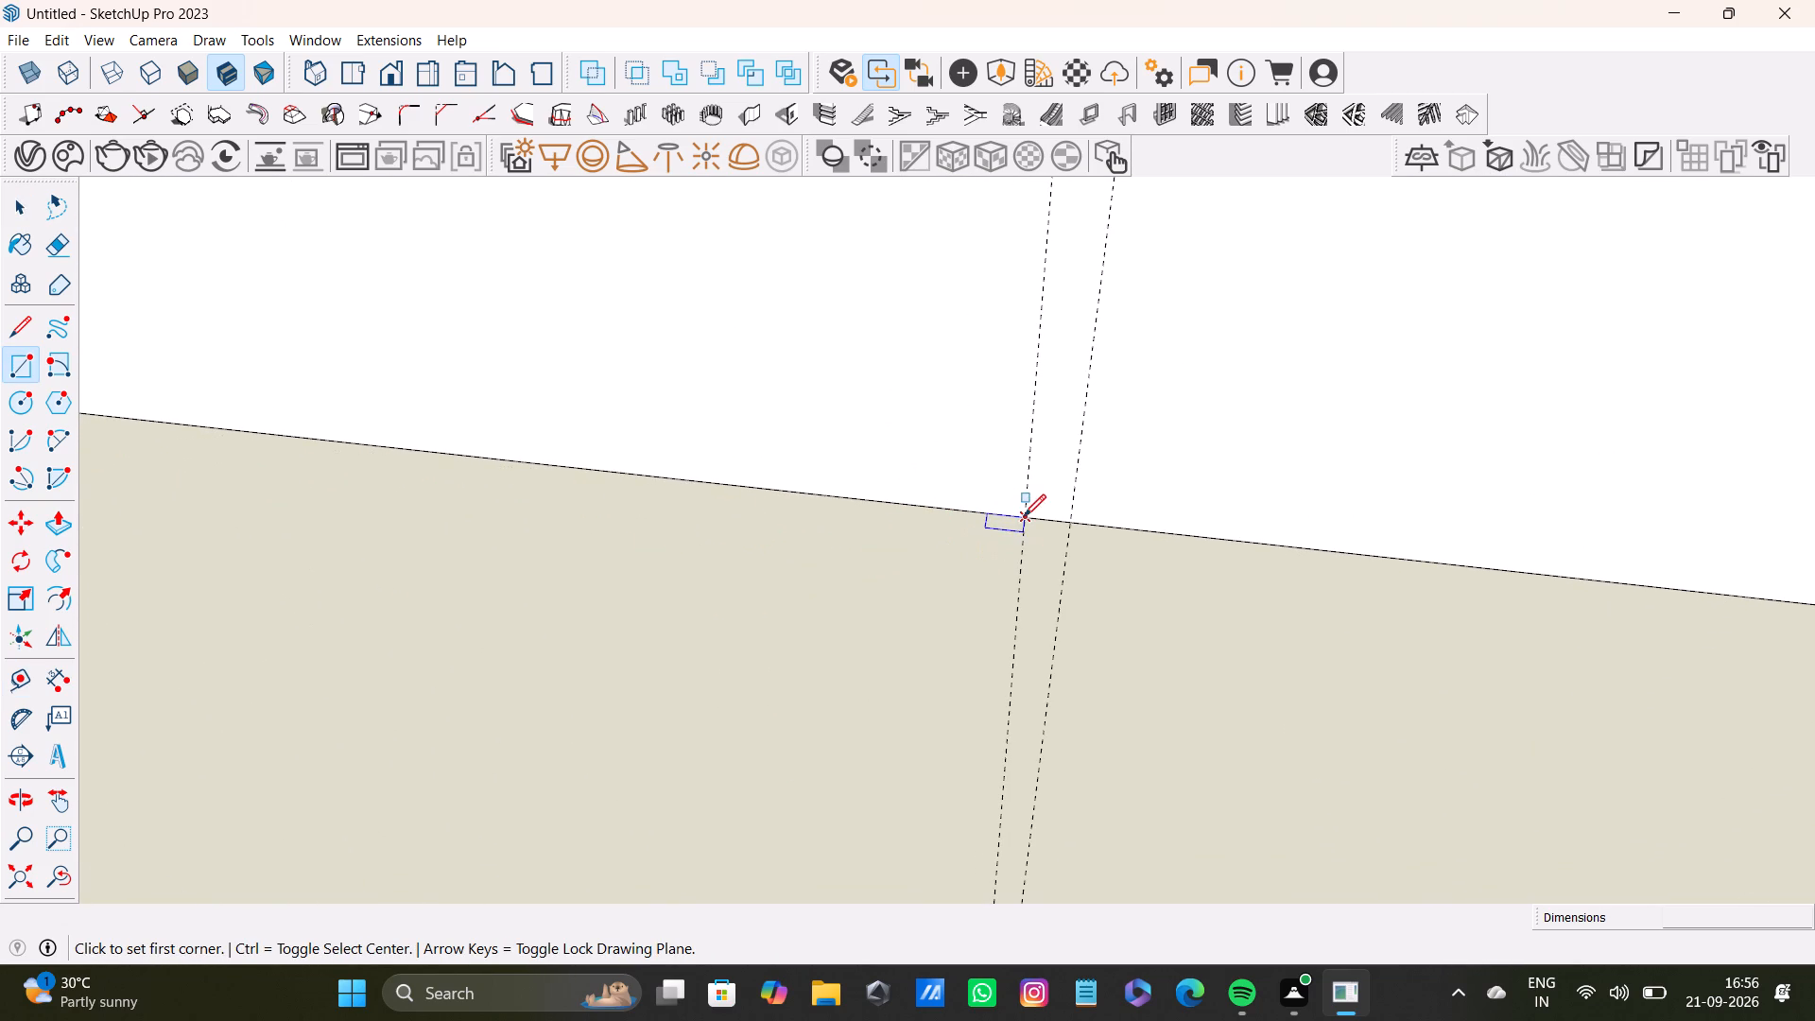
left_click(1024, 516)
scroll(1036, 614, "down", 4)
middle_click_drag(1033, 689, 994, 414, "shift")
scroll(1010, 524, "down", 3)
middle_click_drag(980, 655, 1004, 293, "shift")
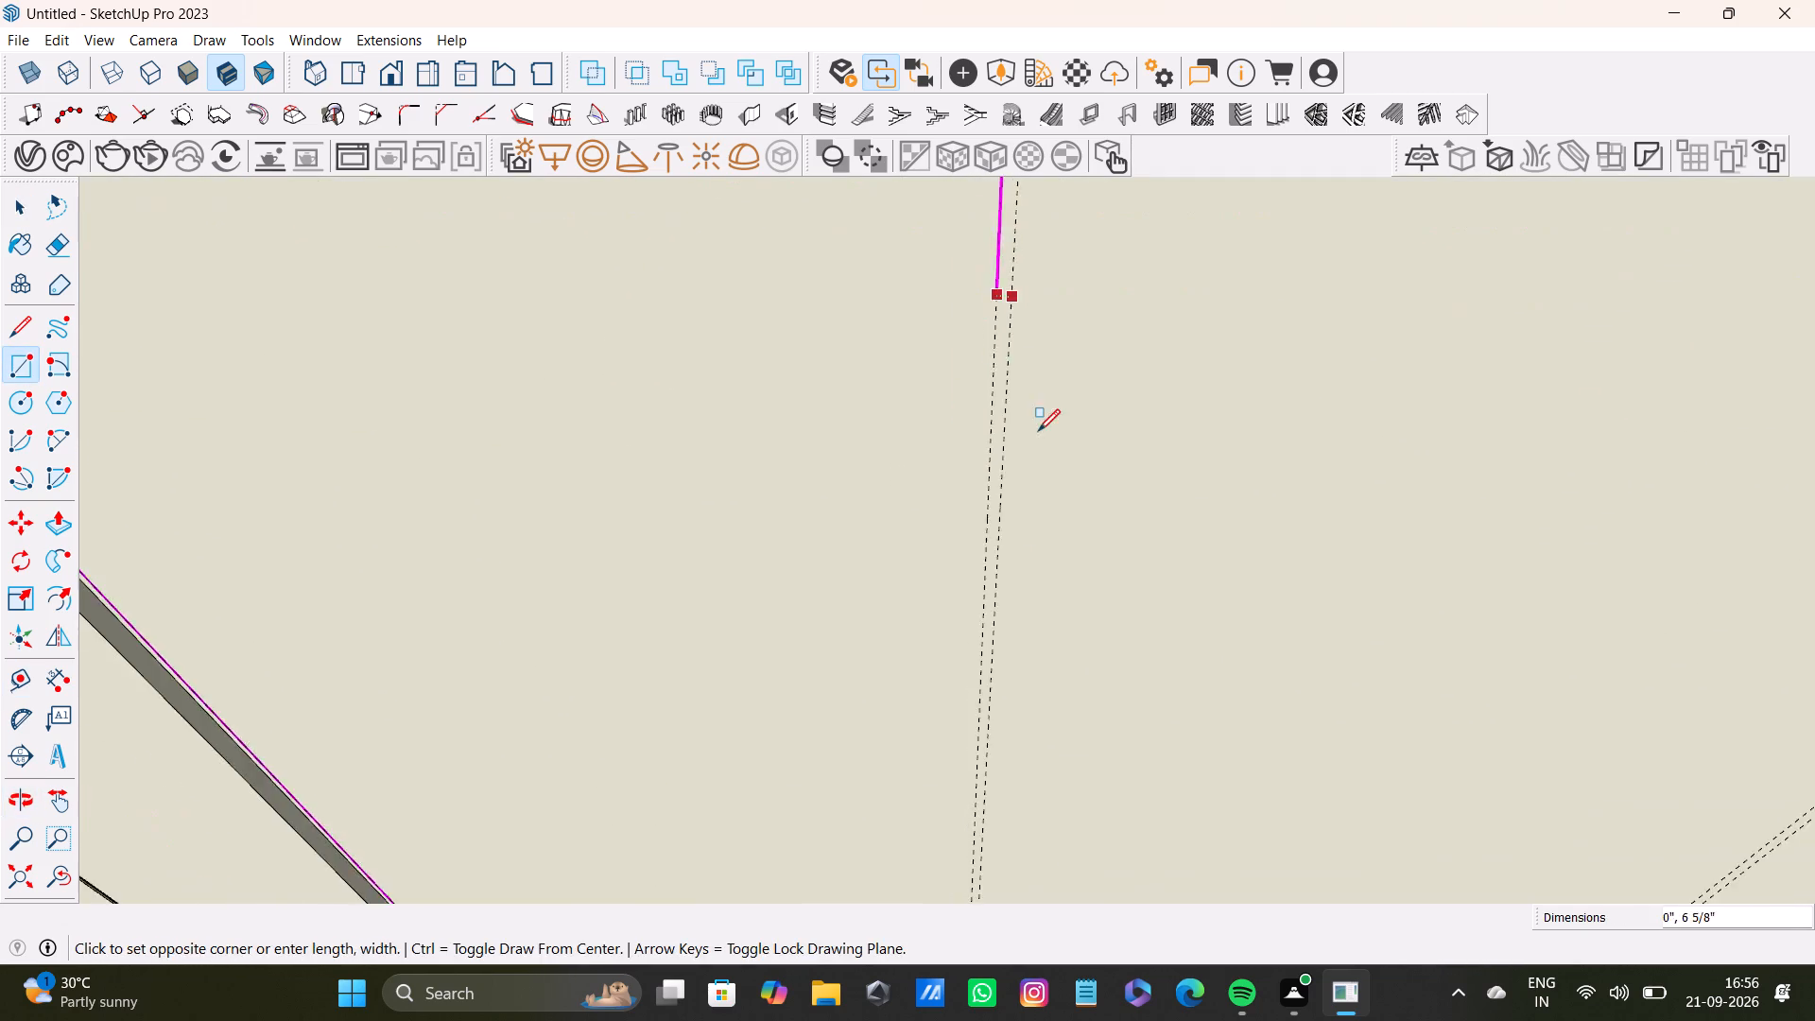
scroll(1007, 582, "down", 3)
middle_click_drag(951, 718, 970, 191, "shift")
scroll(997, 577, "down", 1)
middle_click_drag(960, 683, 996, 211)
scroll(1017, 478, "up", 4)
middle_click_drag(1011, 632, 979, 286, "shift")
scroll(969, 515, "up", 4)
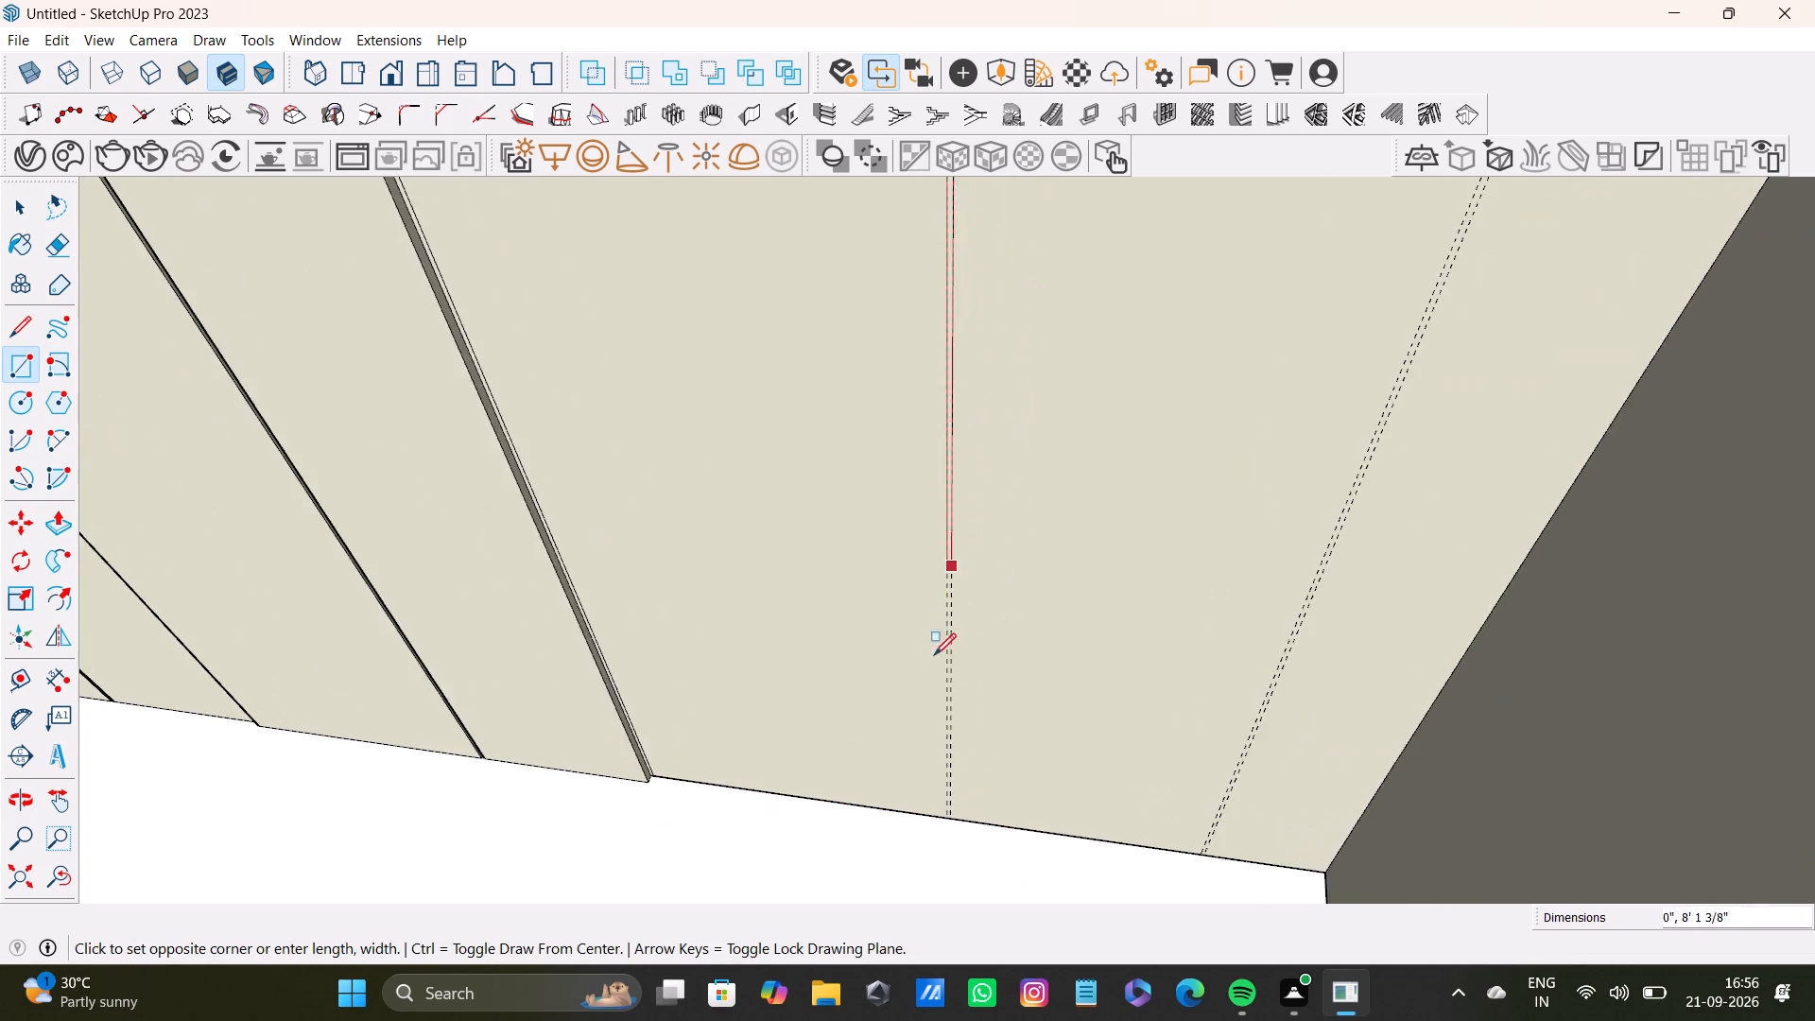
scroll(934, 655, "up", 7)
middle_click_drag(962, 854, 959, 708, "shift")
scroll(944, 735, "up", 9)
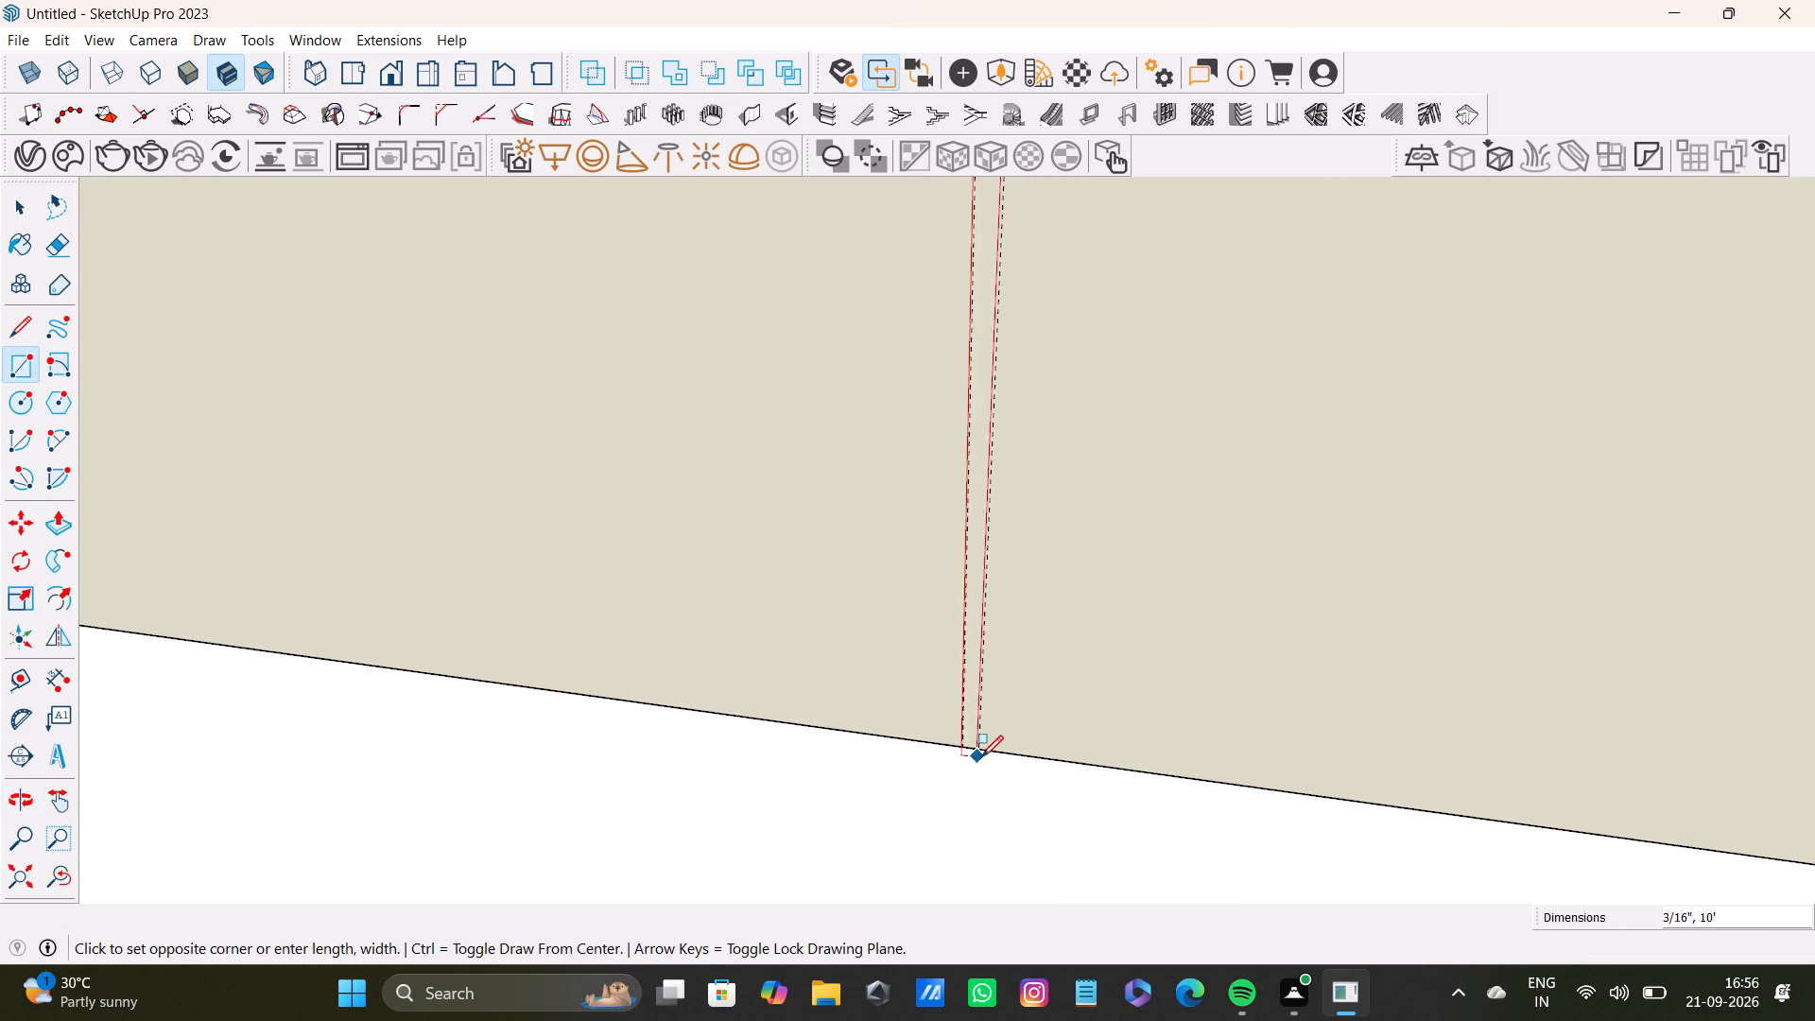
left_click(977, 752)
Pull out the panel face between the fourth and fifth gap strips on the window wall by 1/2".
scroll(956, 744, "down", 10)
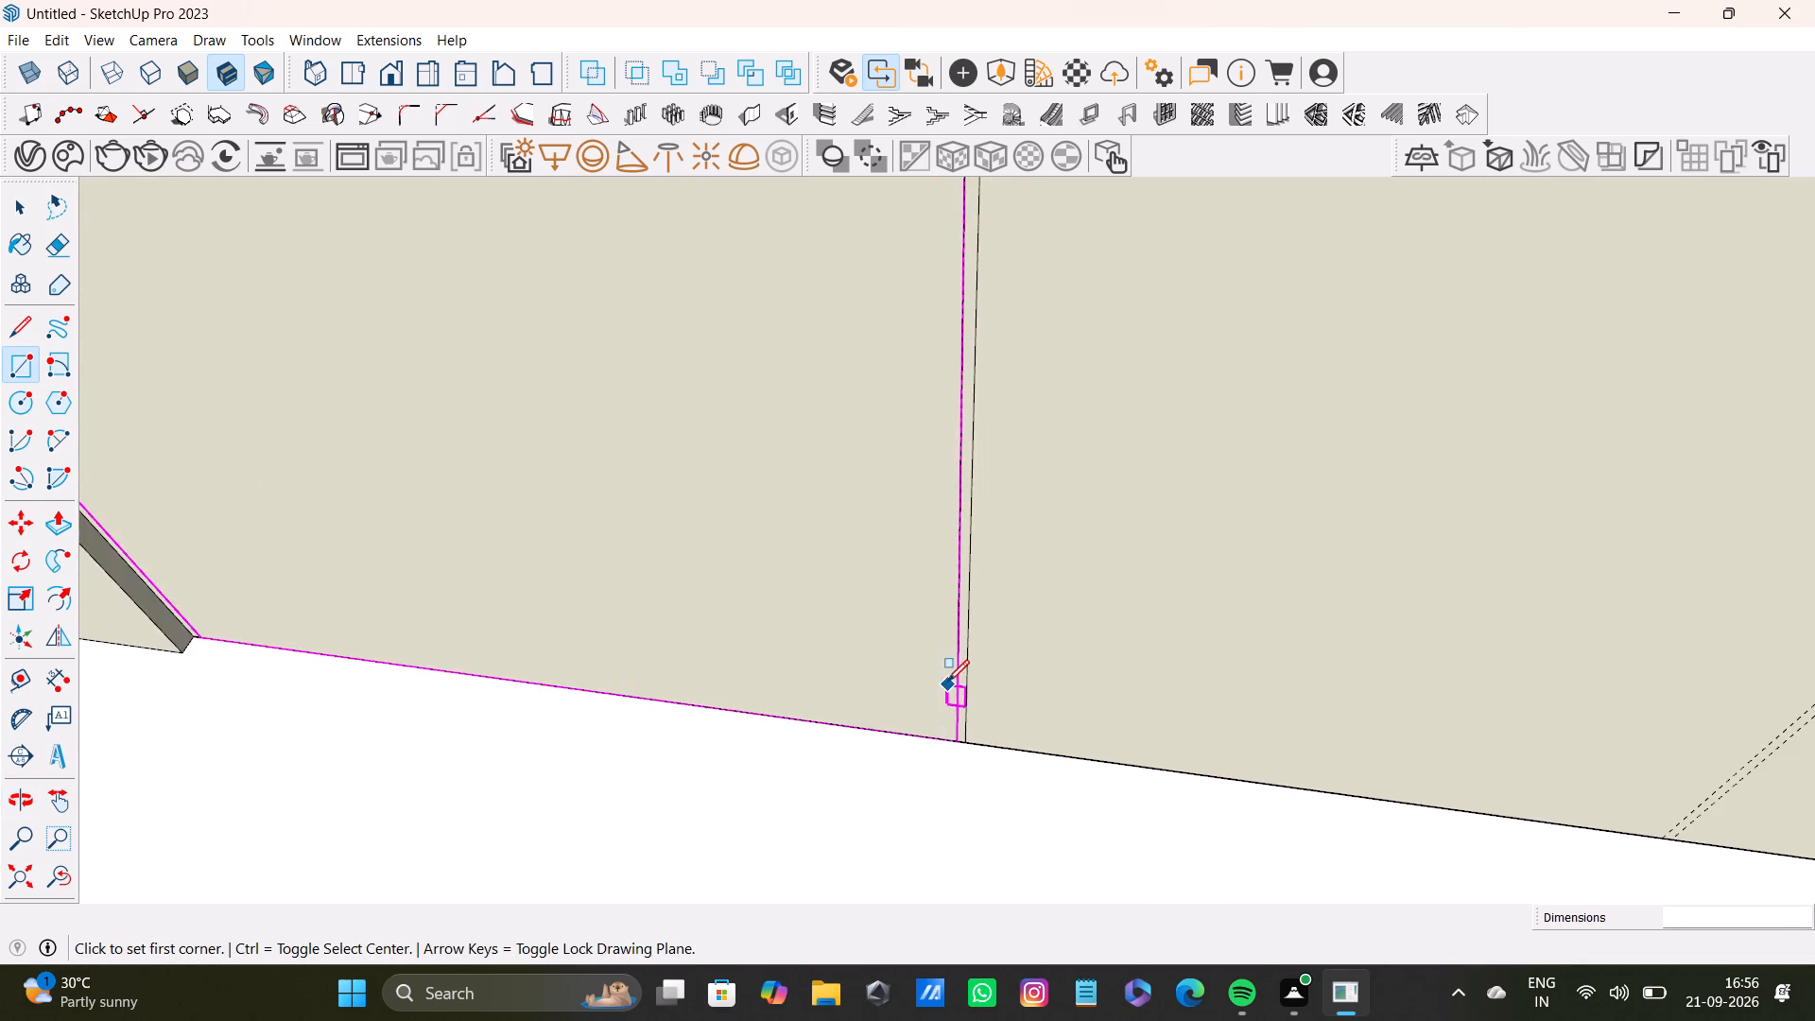
scroll(947, 682, "down", 11)
middle_click_drag(952, 528, 1108, 919, "shift")
scroll(1022, 647, "down", 7)
middle_click_drag(1030, 468, 1064, 657, "shift")
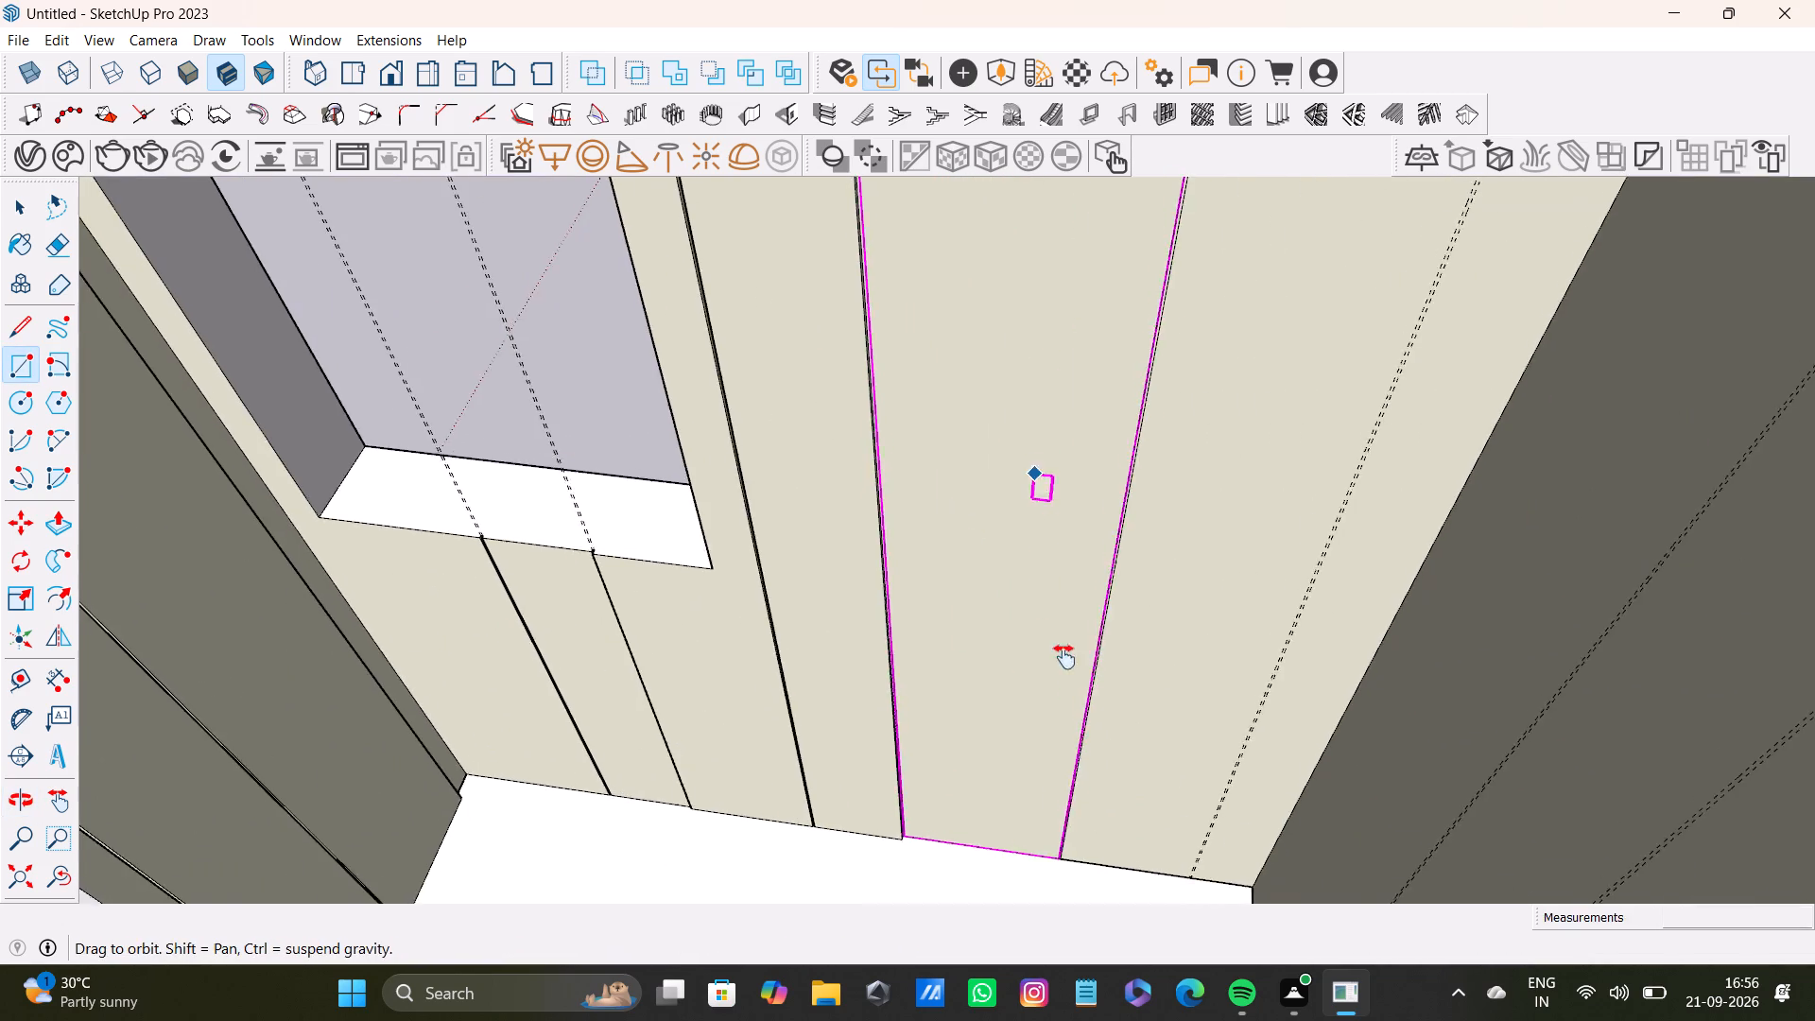
middle_click_drag(1064, 657, 1068, 715, "shift")
scroll(1092, 545, "down", 4)
middle_click_drag(1093, 454, 1040, 564, "shift")
scroll(1077, 509, "up", 6)
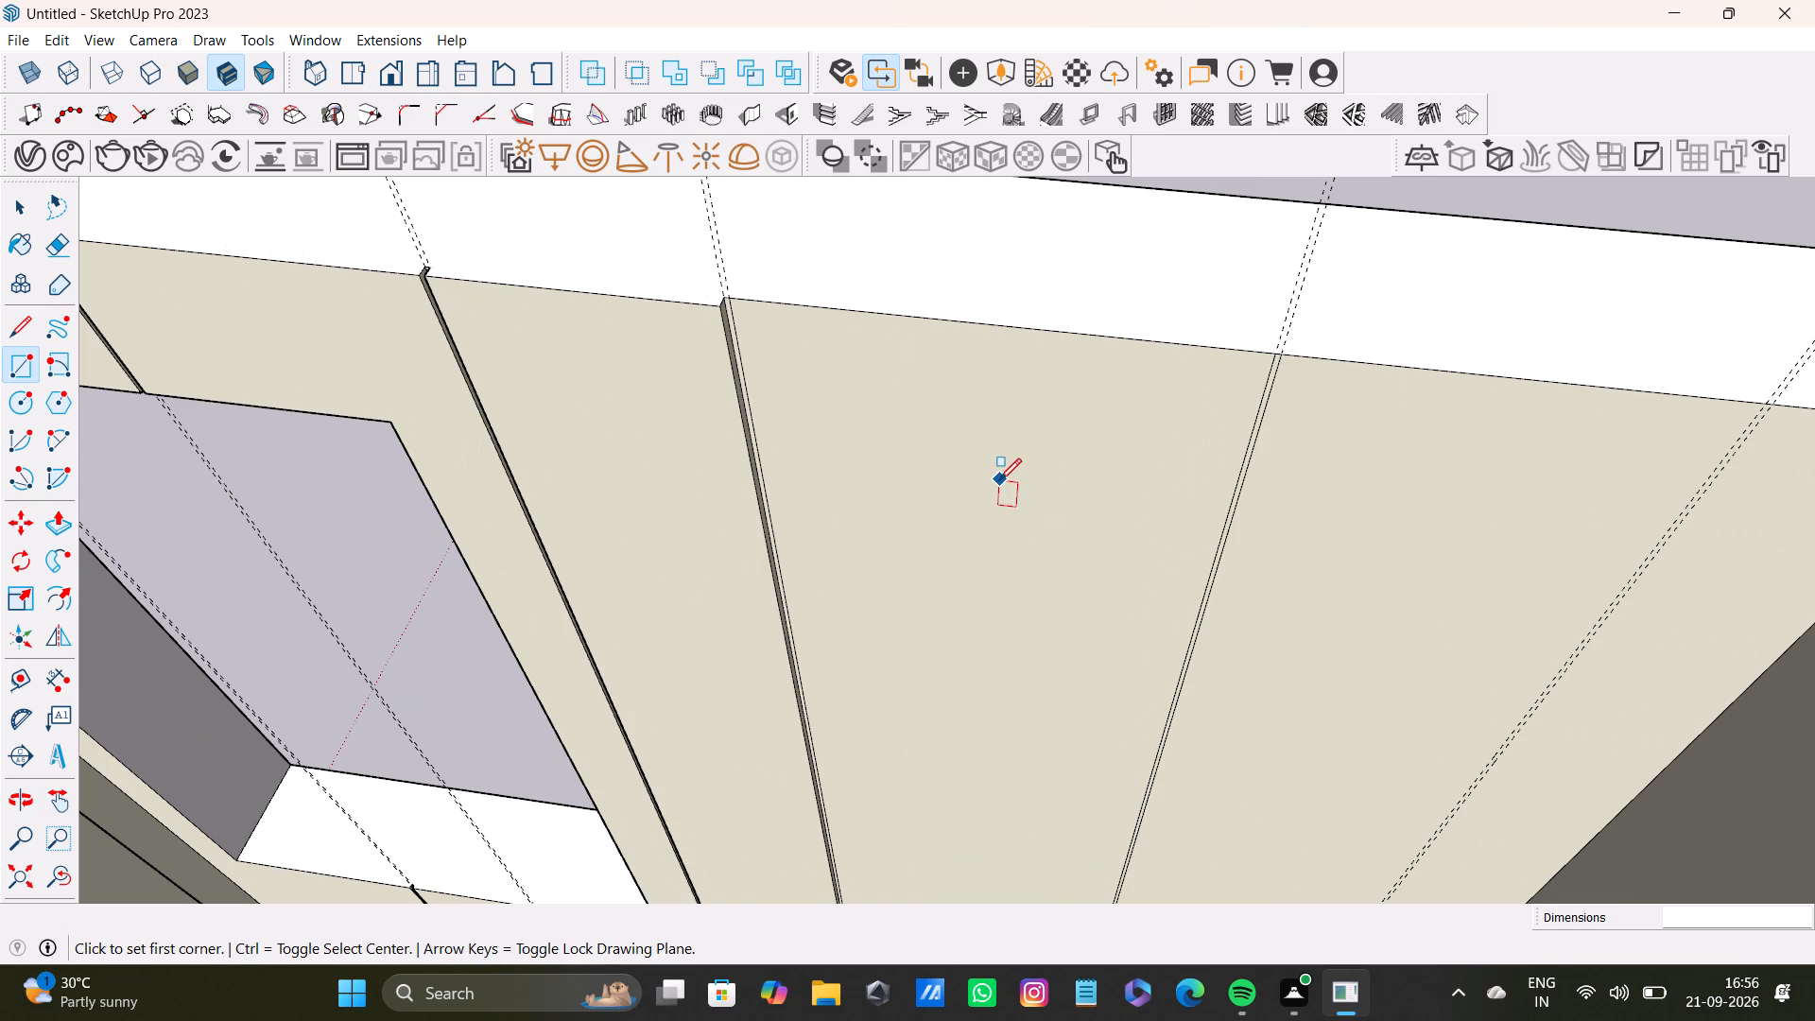
key("space")
left_click(996, 473)
key("p")
left_click_drag(845, 357, 708, 316)
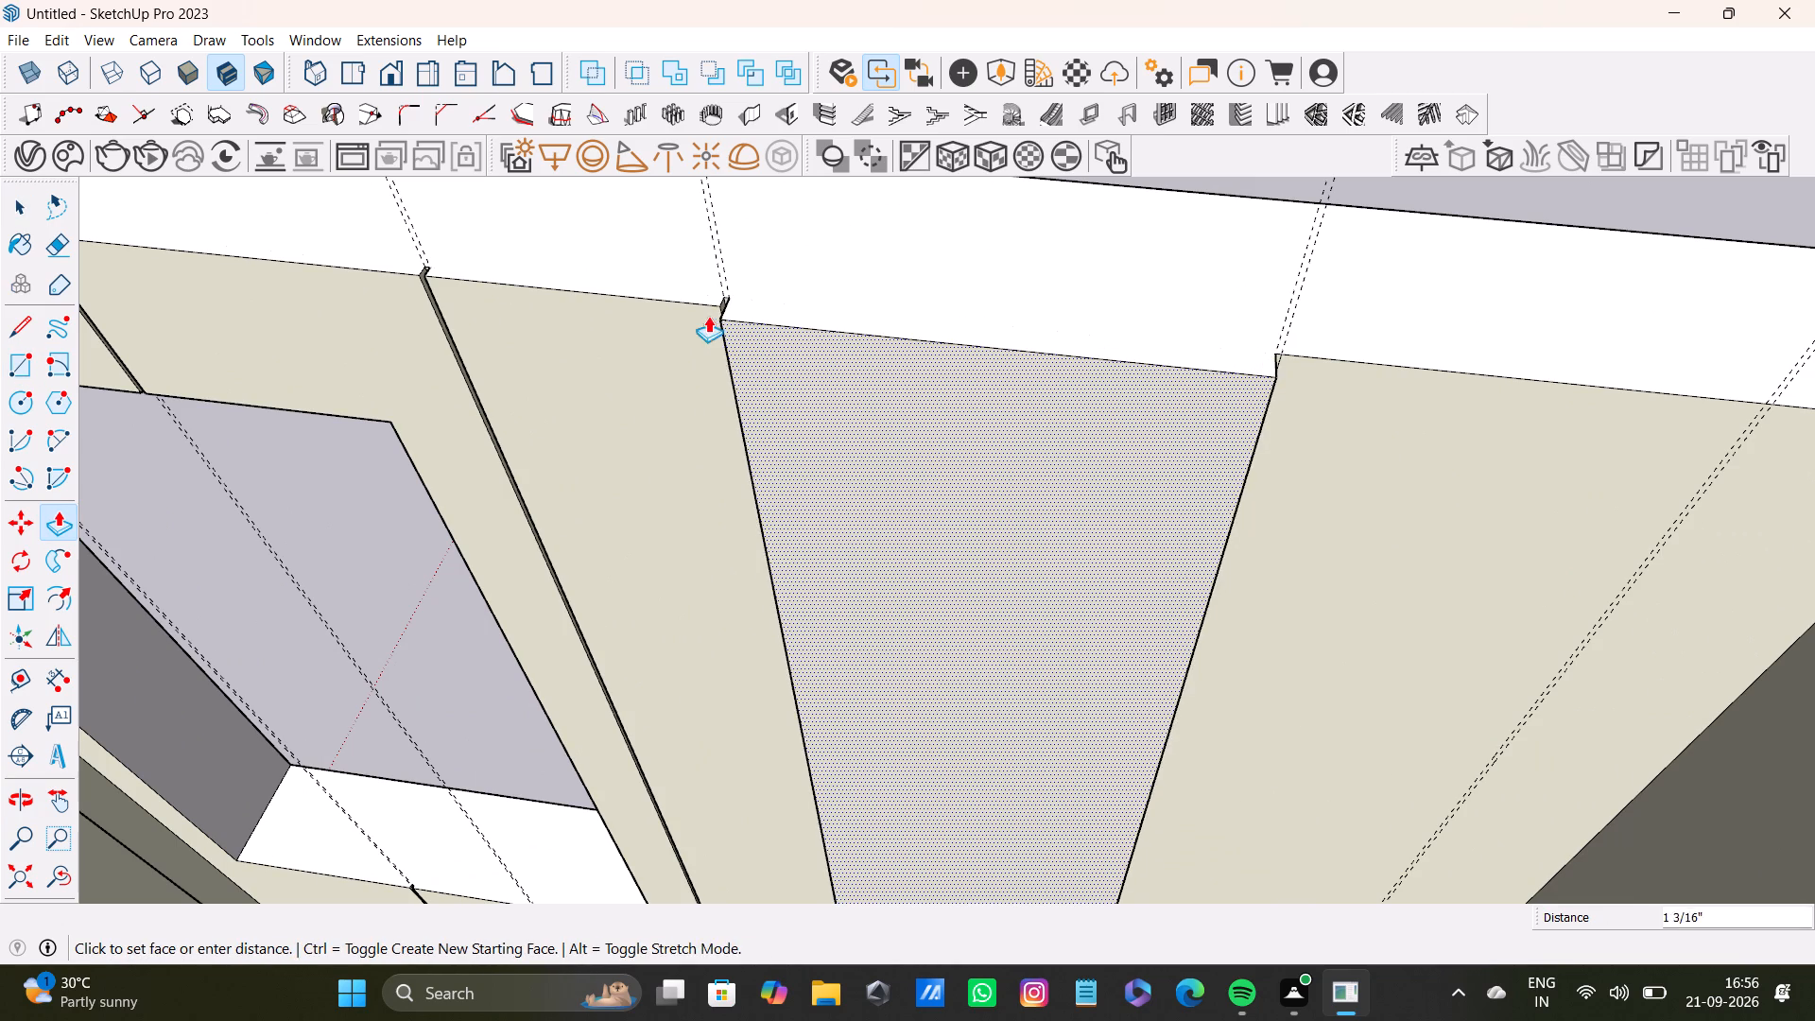
left_click_drag(708, 316, 704, 303)
Draw a gap strip about 3/16" by 10' between the sixth guide pair near the wall corner, from top edge to floor.
scroll(725, 455, "down", 8)
middle_click_drag(933, 507, 725, 448, "shift")
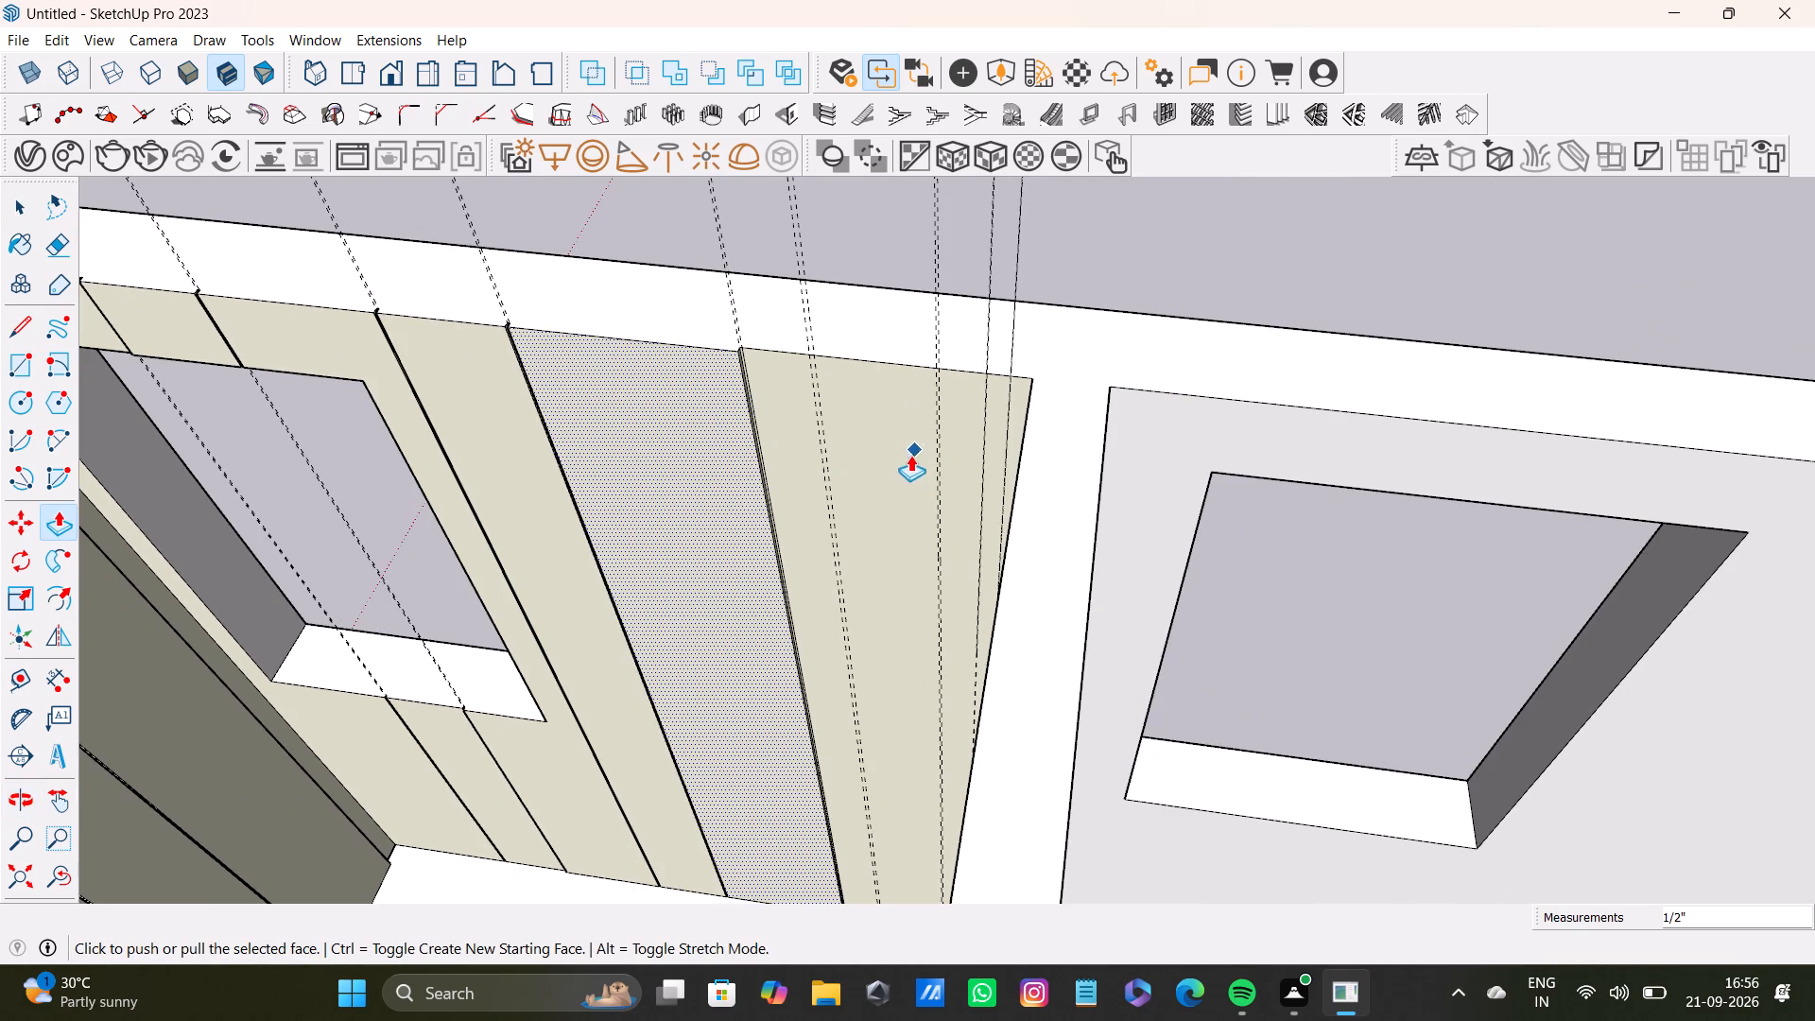
middle_click_drag(833, 418, 892, 422)
scroll(922, 417, "up", 9)
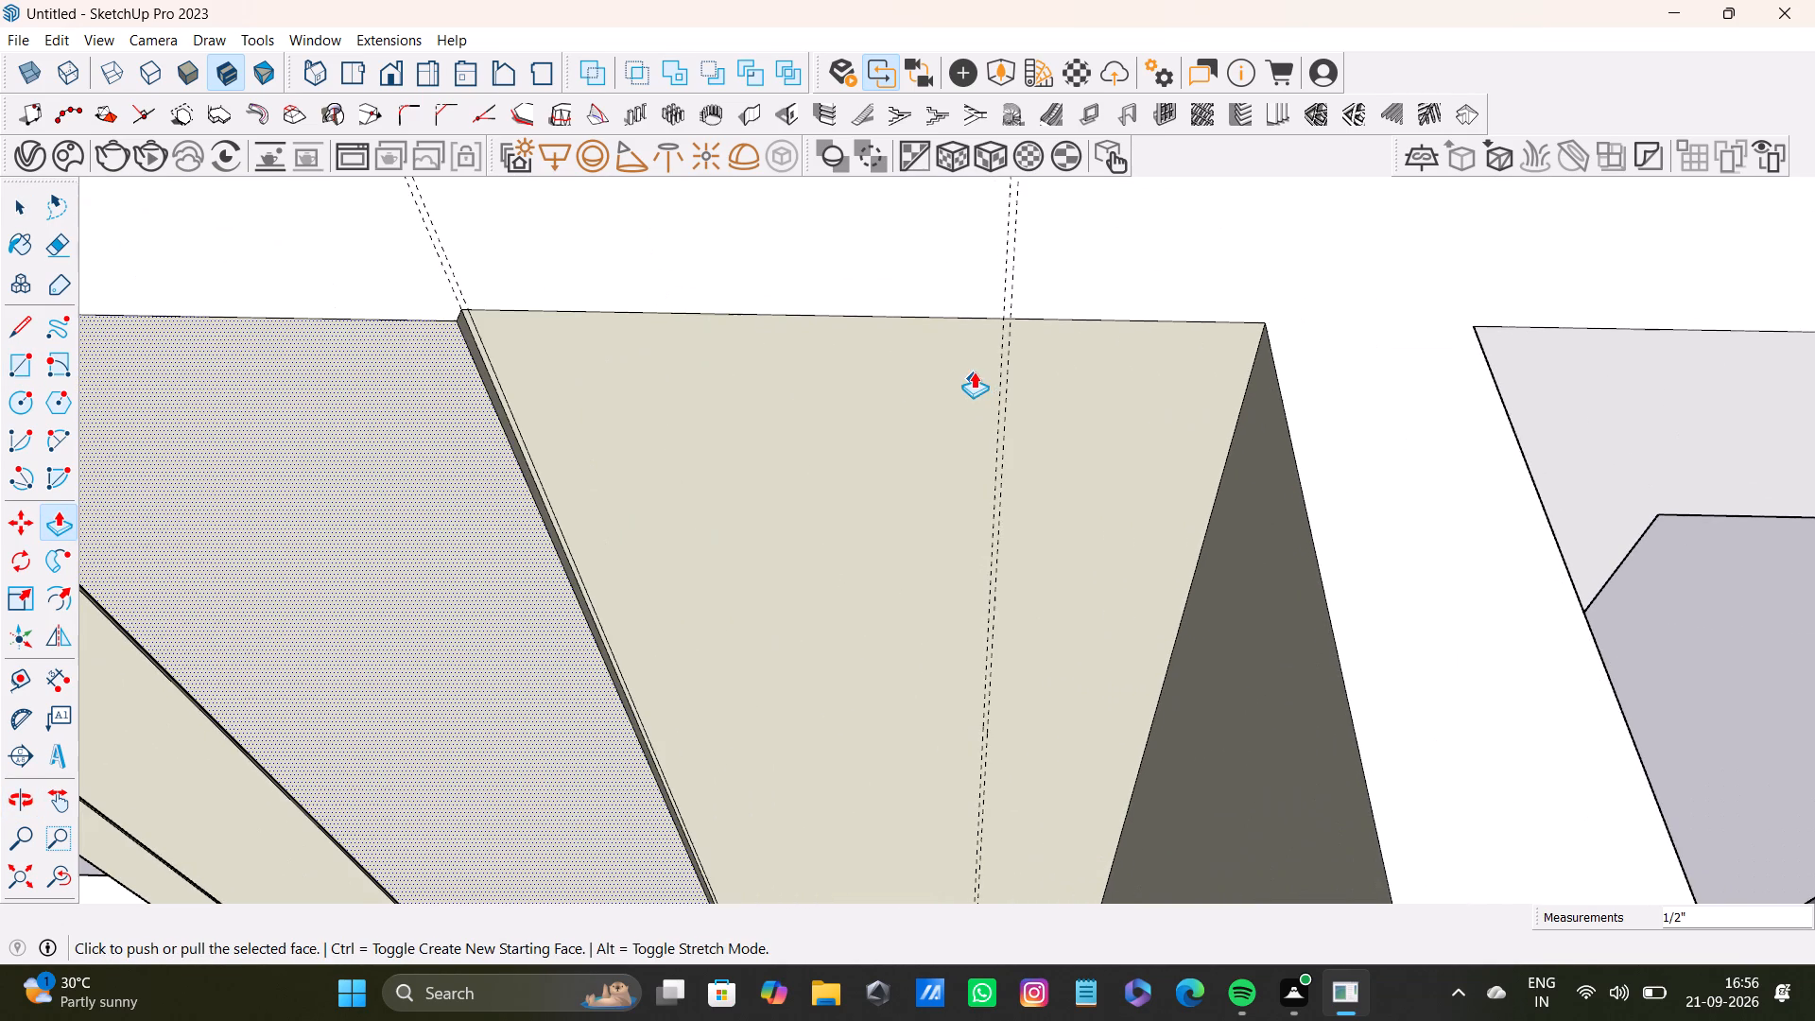
key("r")
scroll(1024, 363, "up", 5)
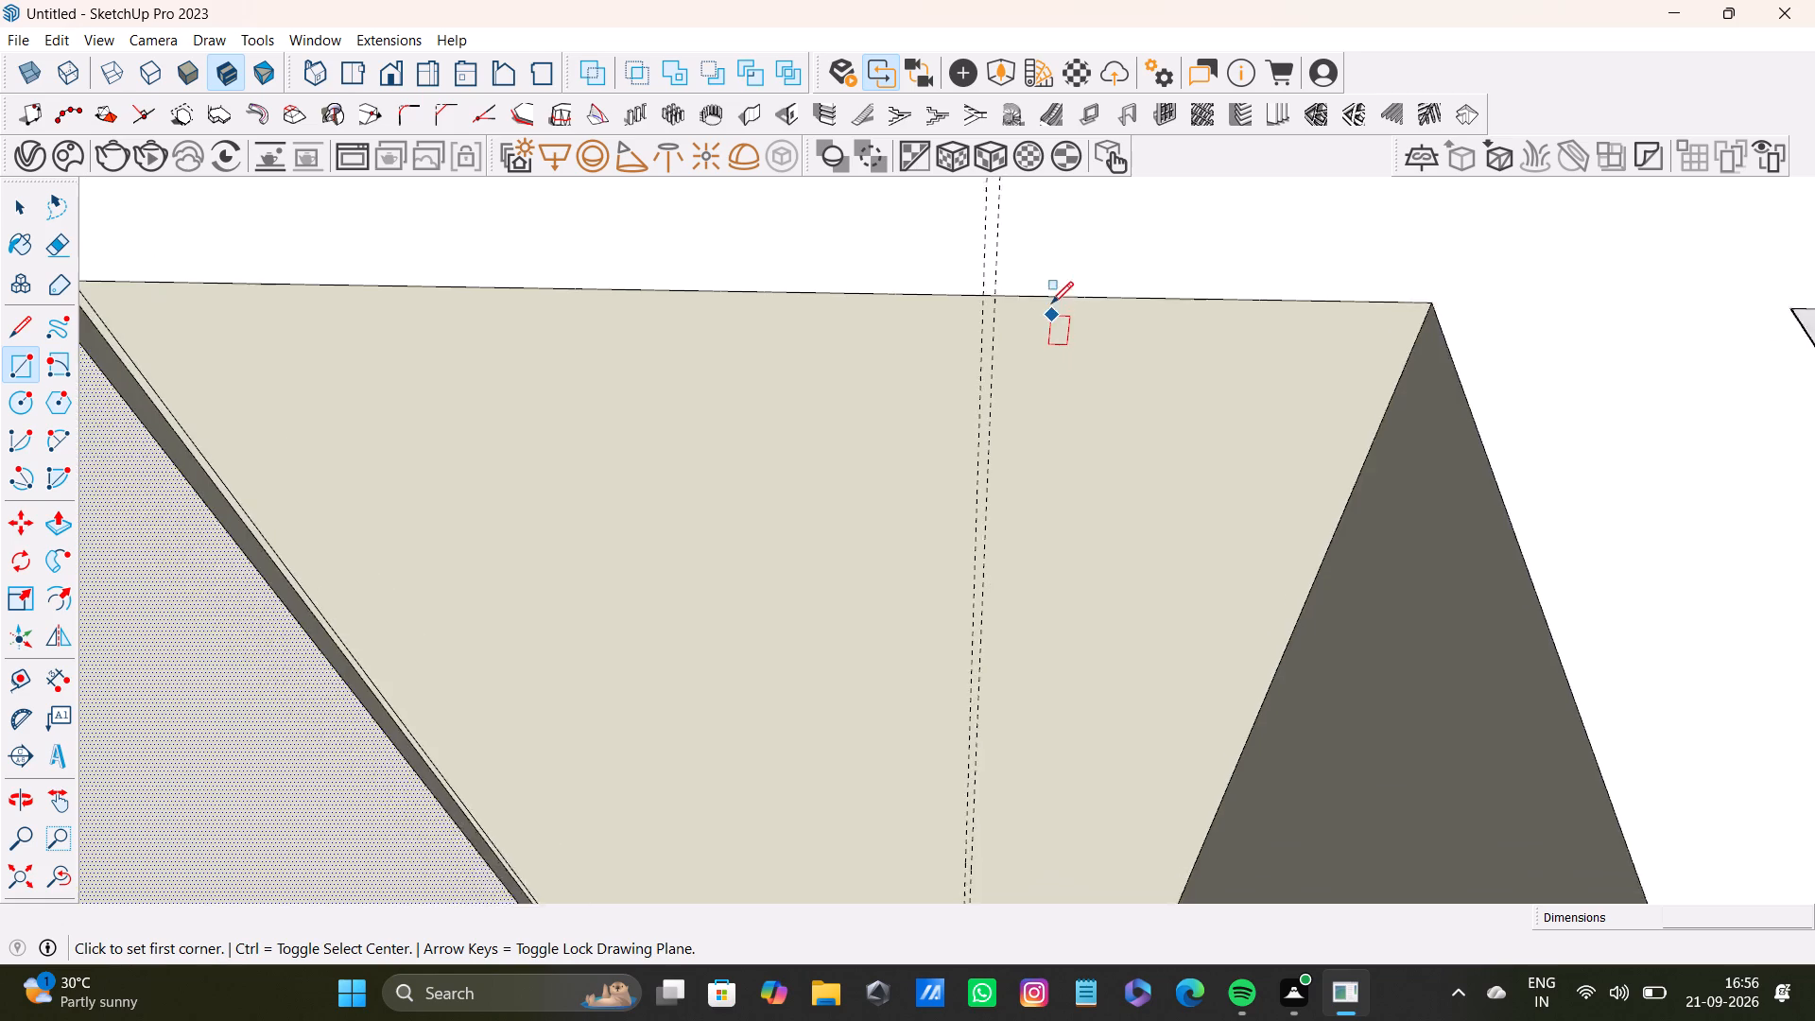
scroll(1051, 303, "up", 7)
left_click(977, 299)
scroll(987, 510, "down", 3)
middle_click_drag(986, 601, 959, 91)
middle_click_drag(936, 730, 932, 188)
middle_click_drag(910, 757, 929, 435)
middle_click_drag(972, 824, 957, 420)
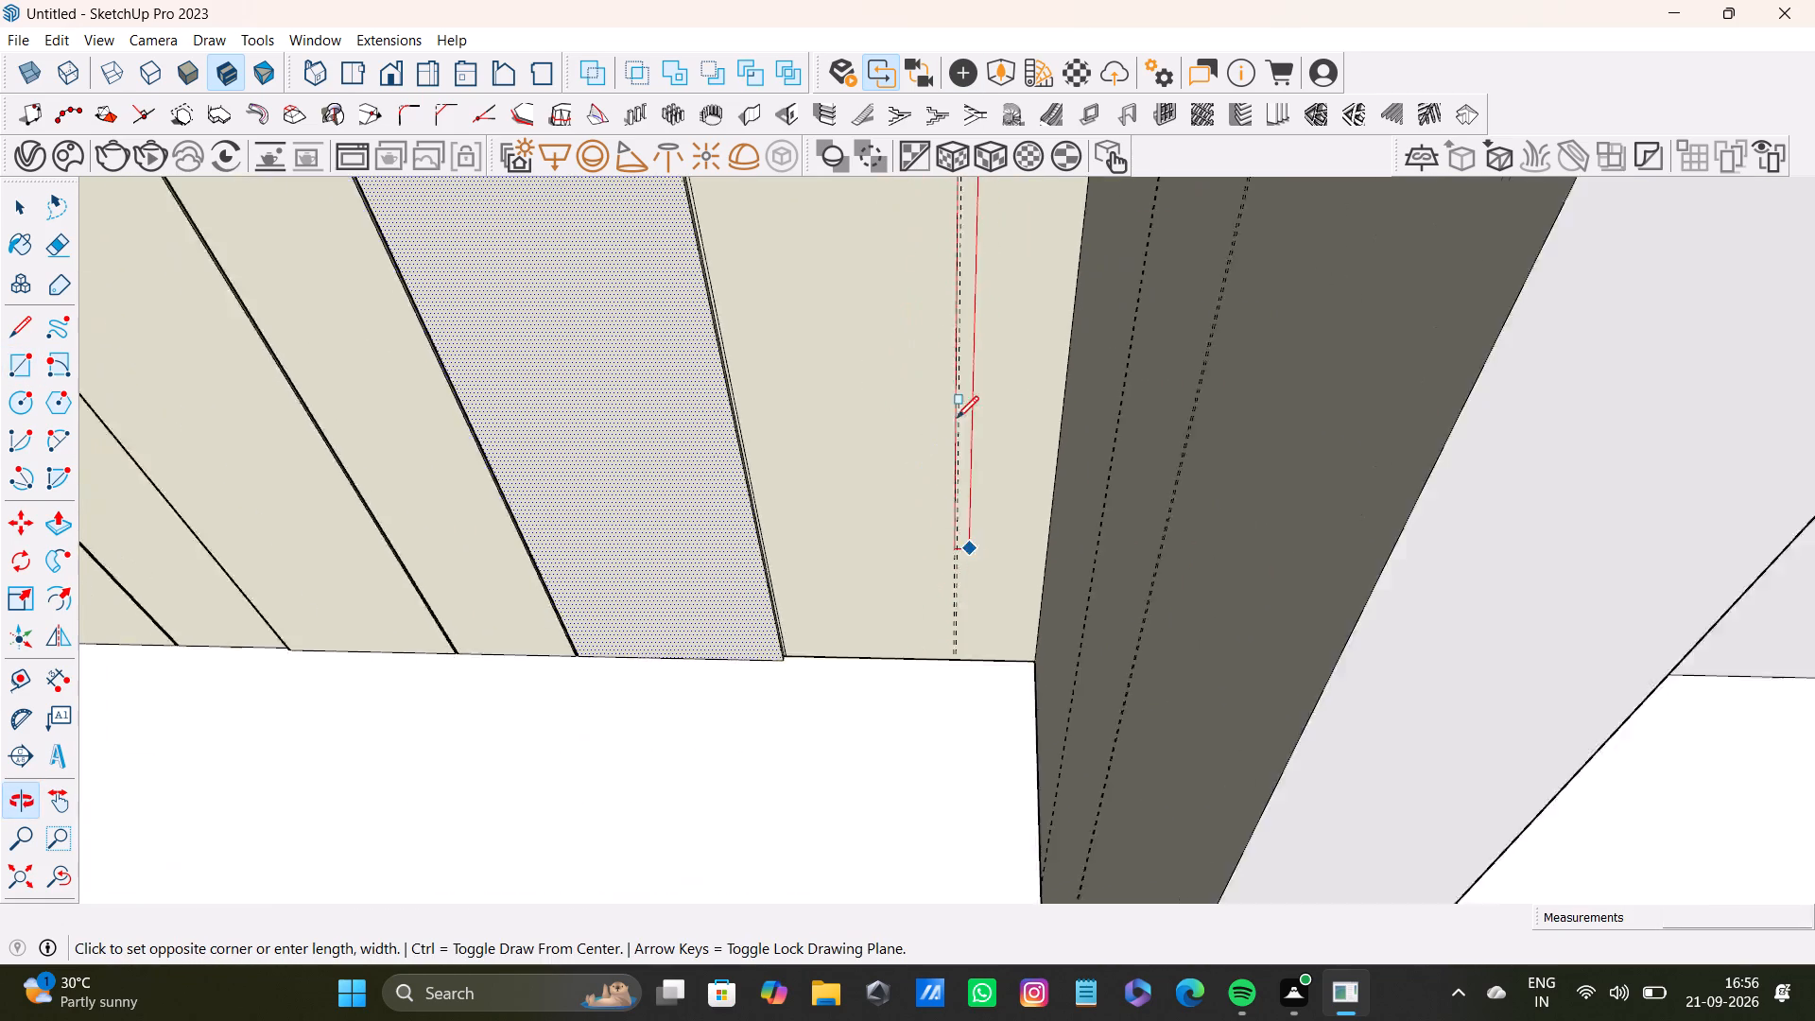
scroll(926, 650, "up", 20)
scroll(926, 650, "up", 5)
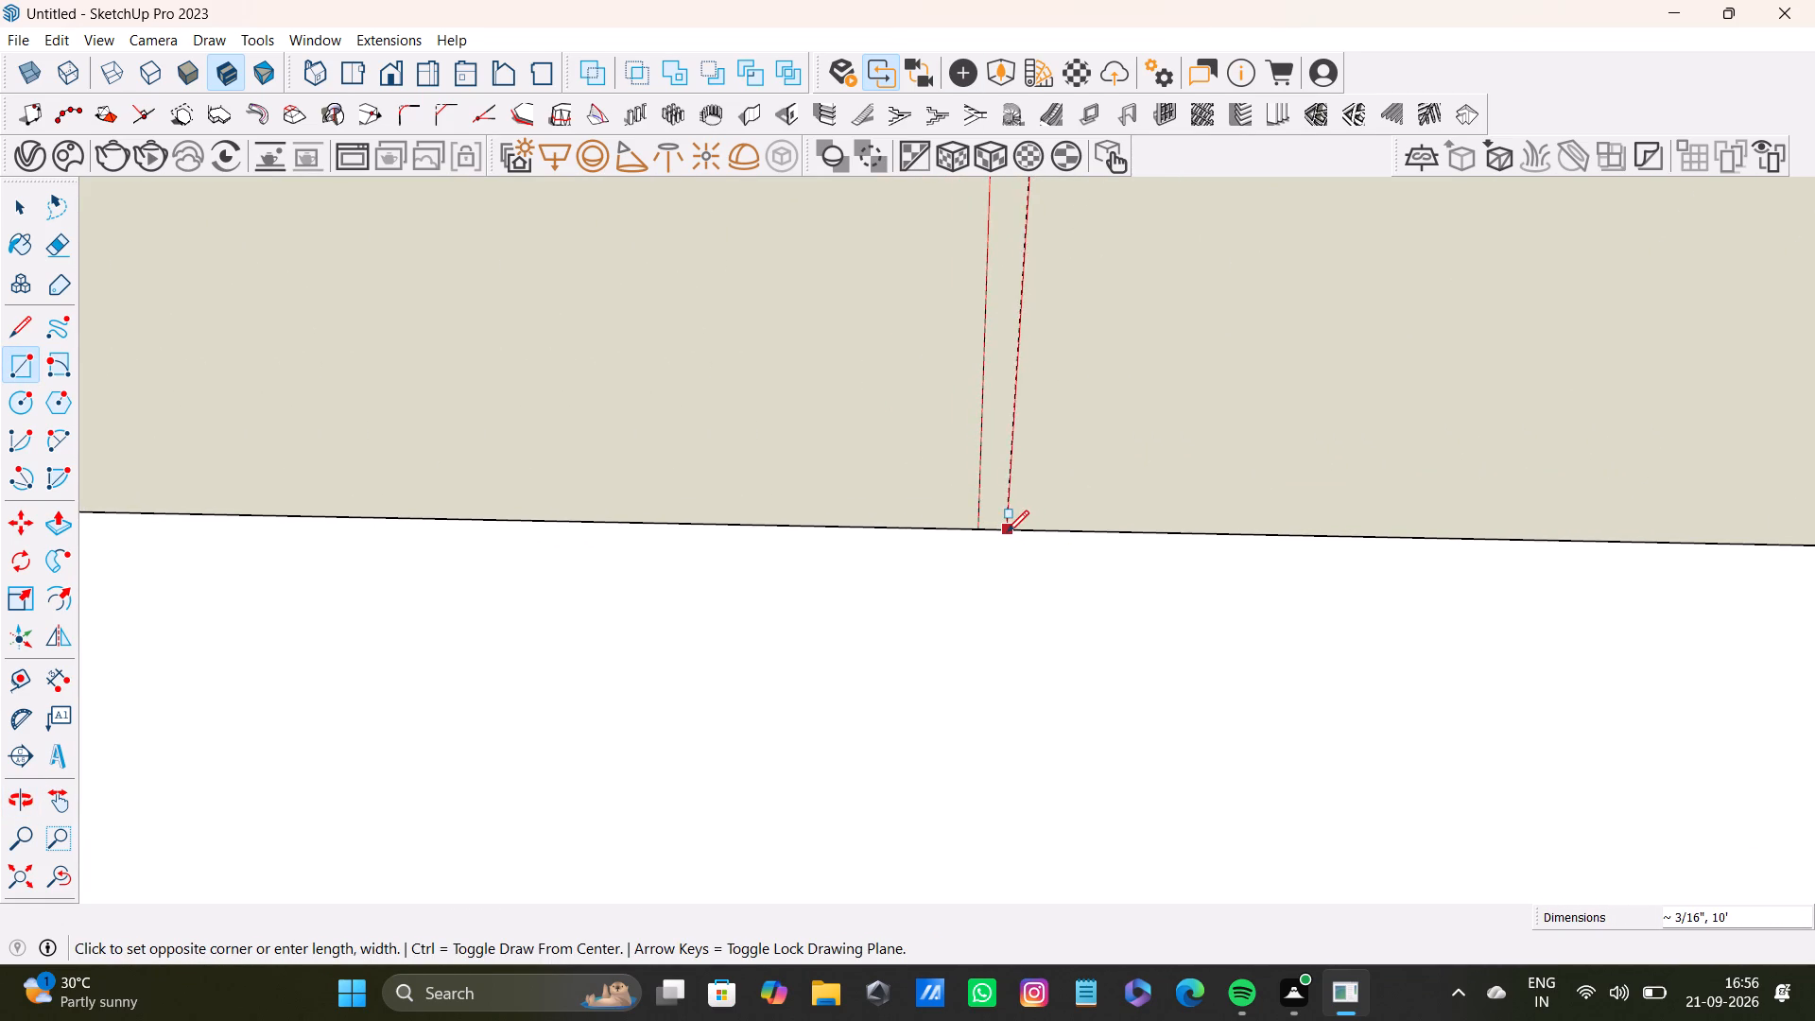
left_click(1006, 532)
Pull out the panel face between the fifth and sixth gap strips on the window wall by 1/2".
scroll(977, 543, "down", 18)
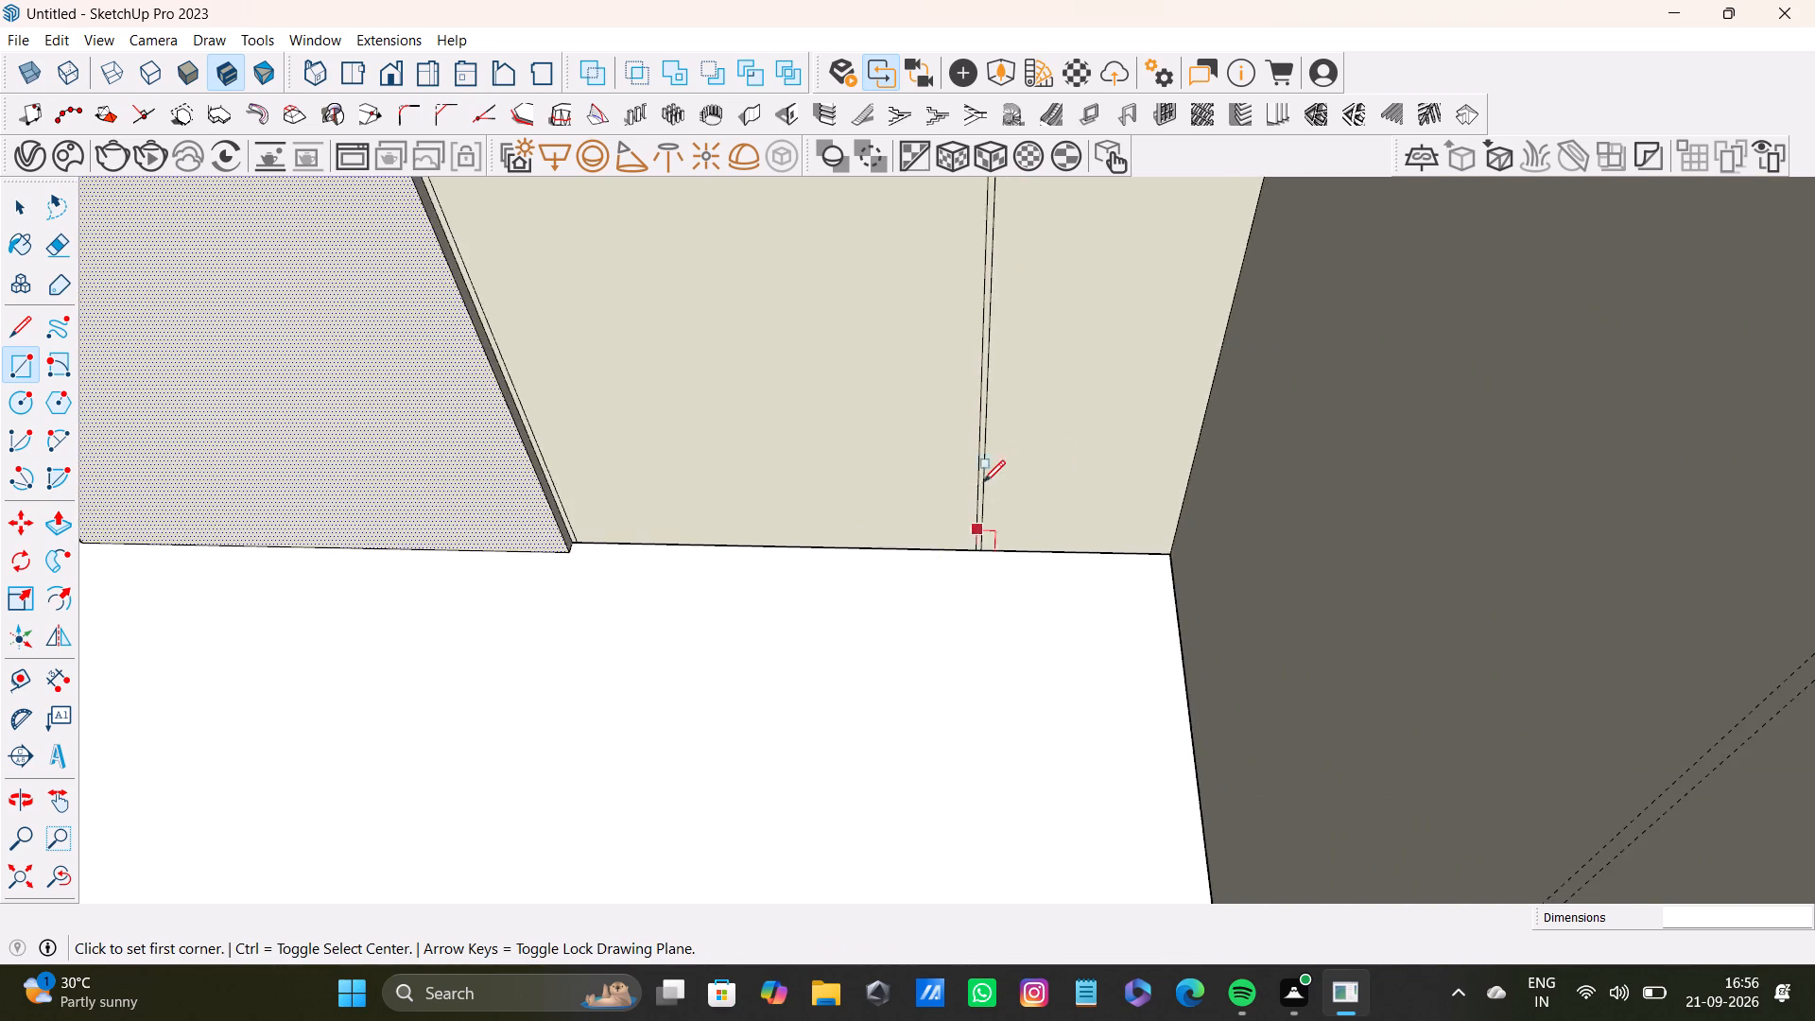
middle_click_drag(1004, 472, 1668, 727, "shift")
scroll(1478, 597, "down", 13)
middle_click_drag(1476, 441, 1142, 712, "shift")
scroll(1139, 592, "down", 3)
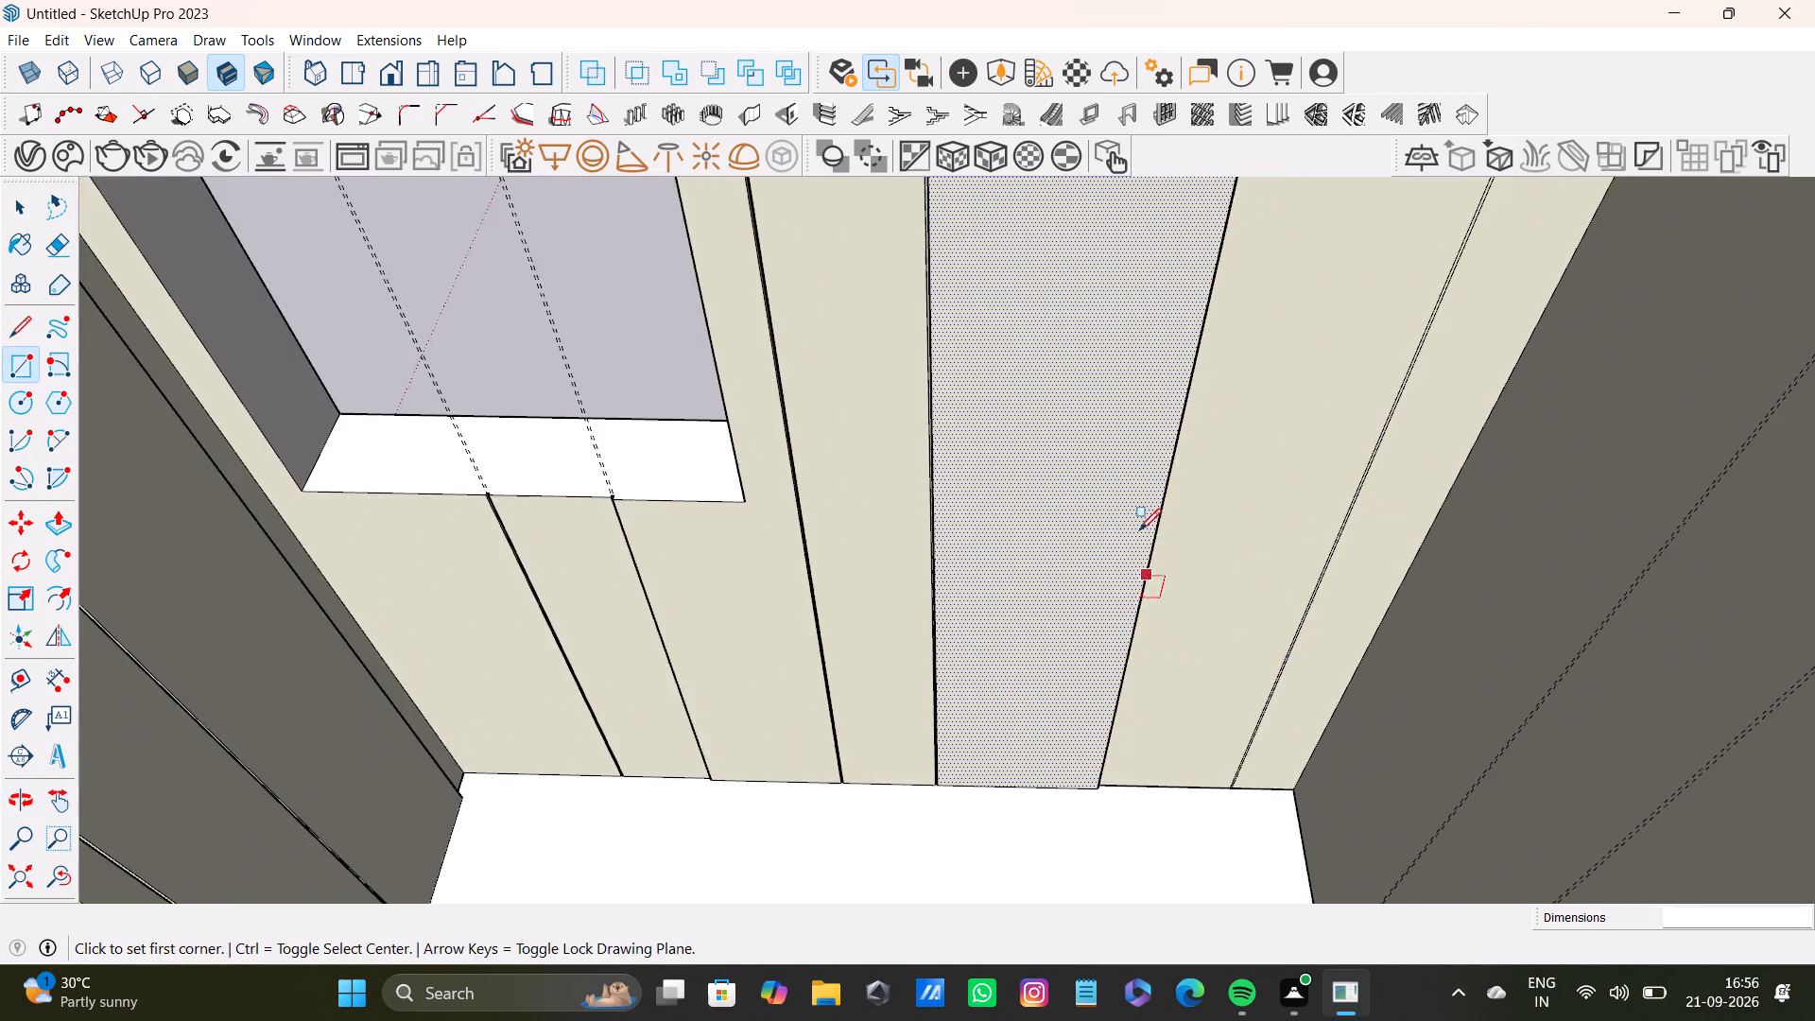
middle_click_drag(1151, 516, 967, 839, "shift")
scroll(977, 720, "down", 4)
middle_click_drag(1048, 654, 1021, 705)
key("space")
left_click(1030, 570)
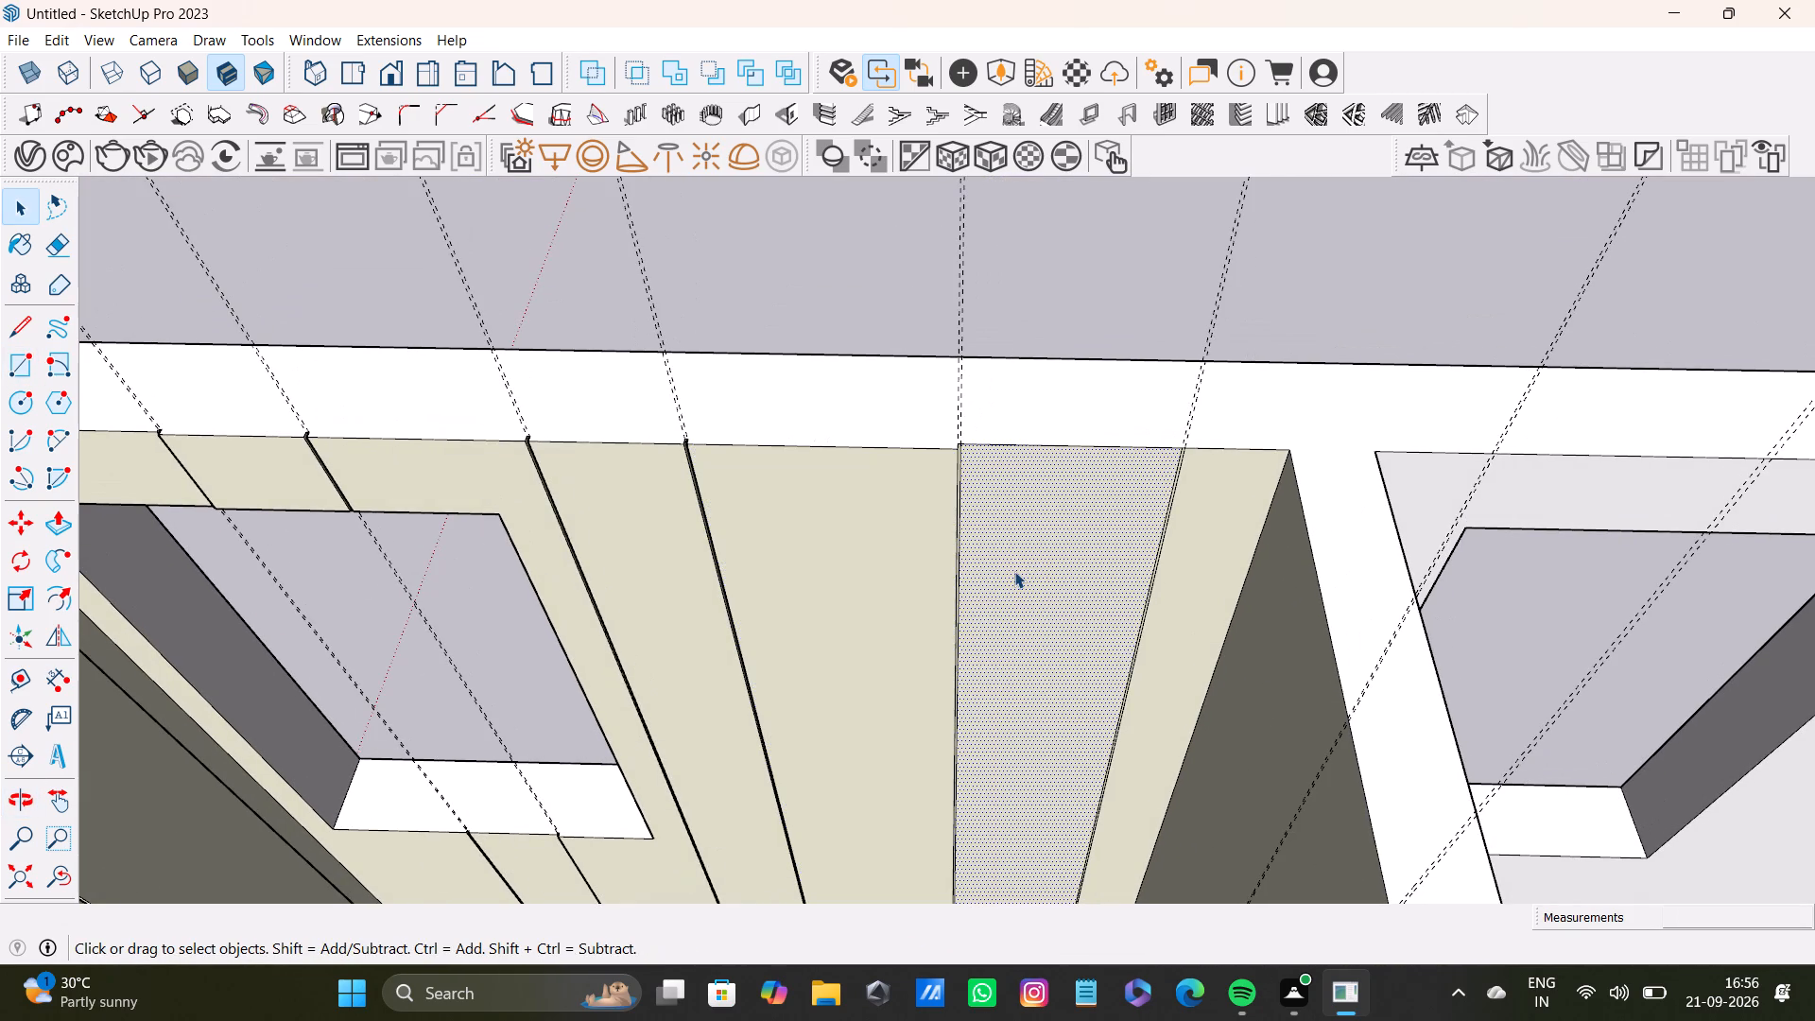
key("p")
left_click_drag(1020, 555, 899, 529)
Draw a gap strip about 3/16" by 10' between the arched wall's first guide pair from the corner, top edge to floor.
scroll(900, 528, "down", 3)
scroll(916, 573, "up", 1)
middle_click_drag(919, 573, 1121, 570)
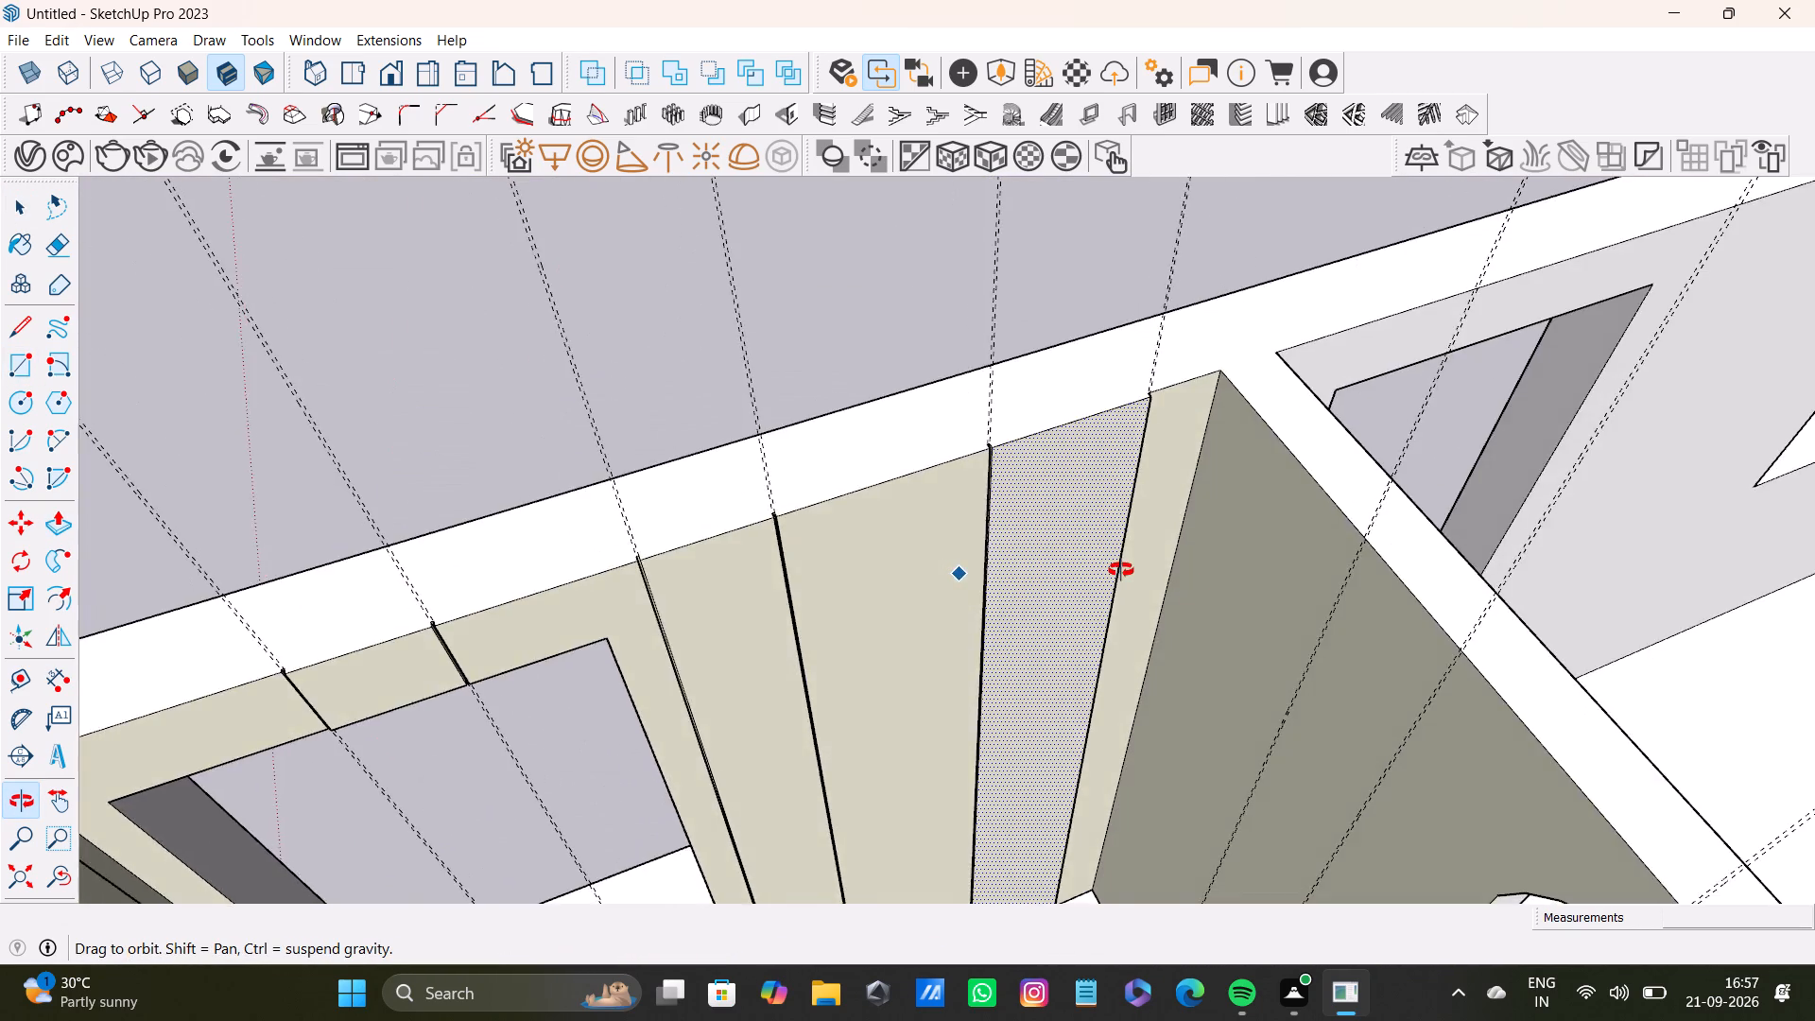
middle_click_drag(1121, 570, 1348, 591)
middle_click_drag(1236, 510, 1080, 553, "shift")
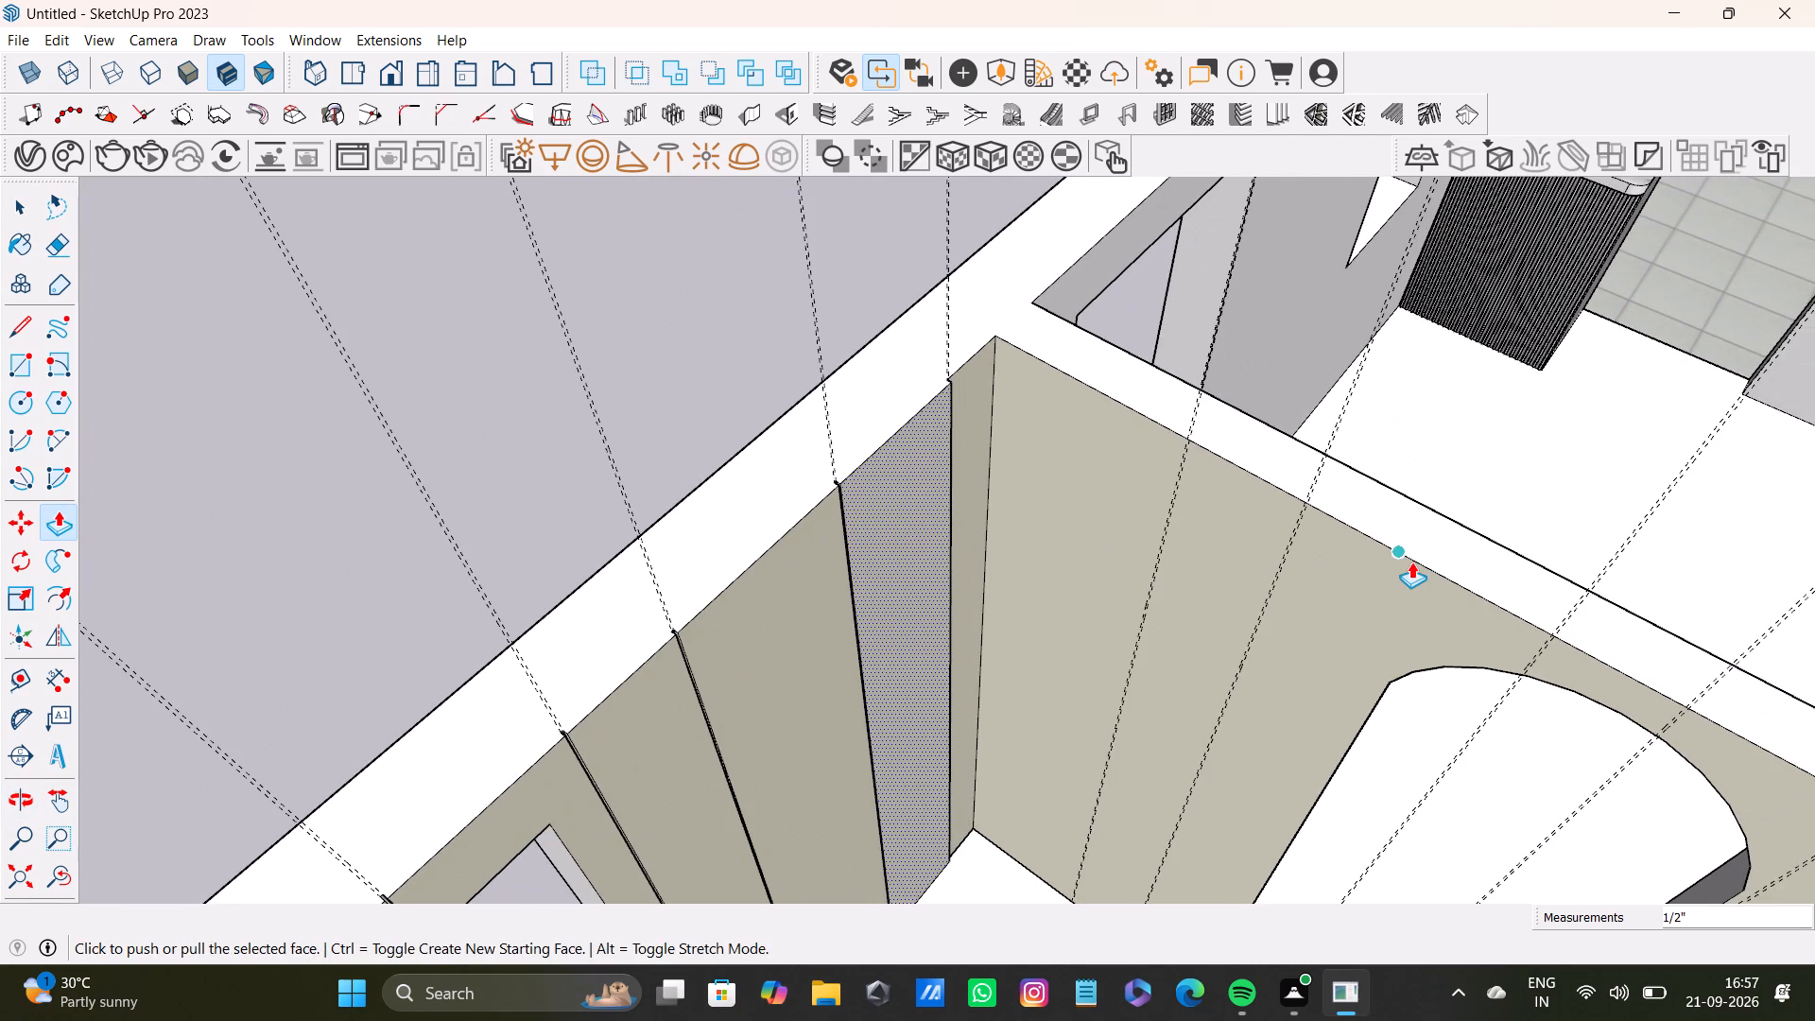
middle_click_drag(1223, 562, 1411, 548)
scroll(1240, 448, "up", 12)
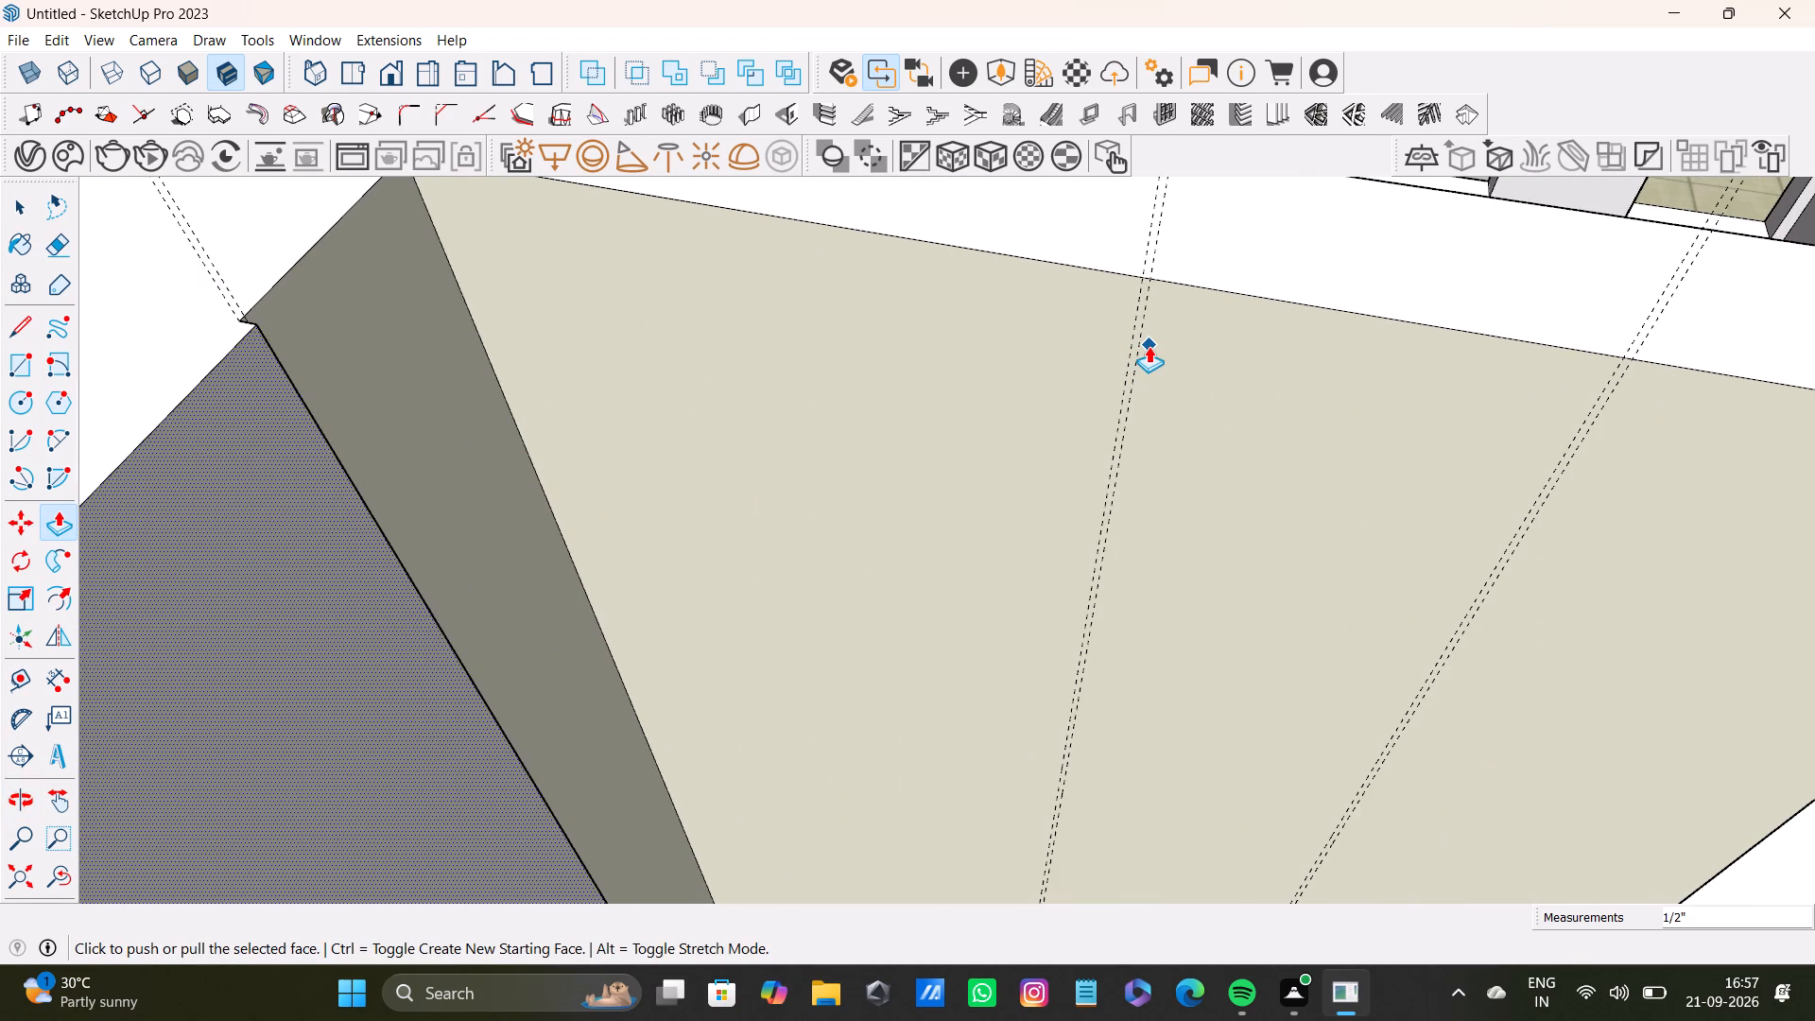
key("r")
scroll(1149, 330, "up", 8)
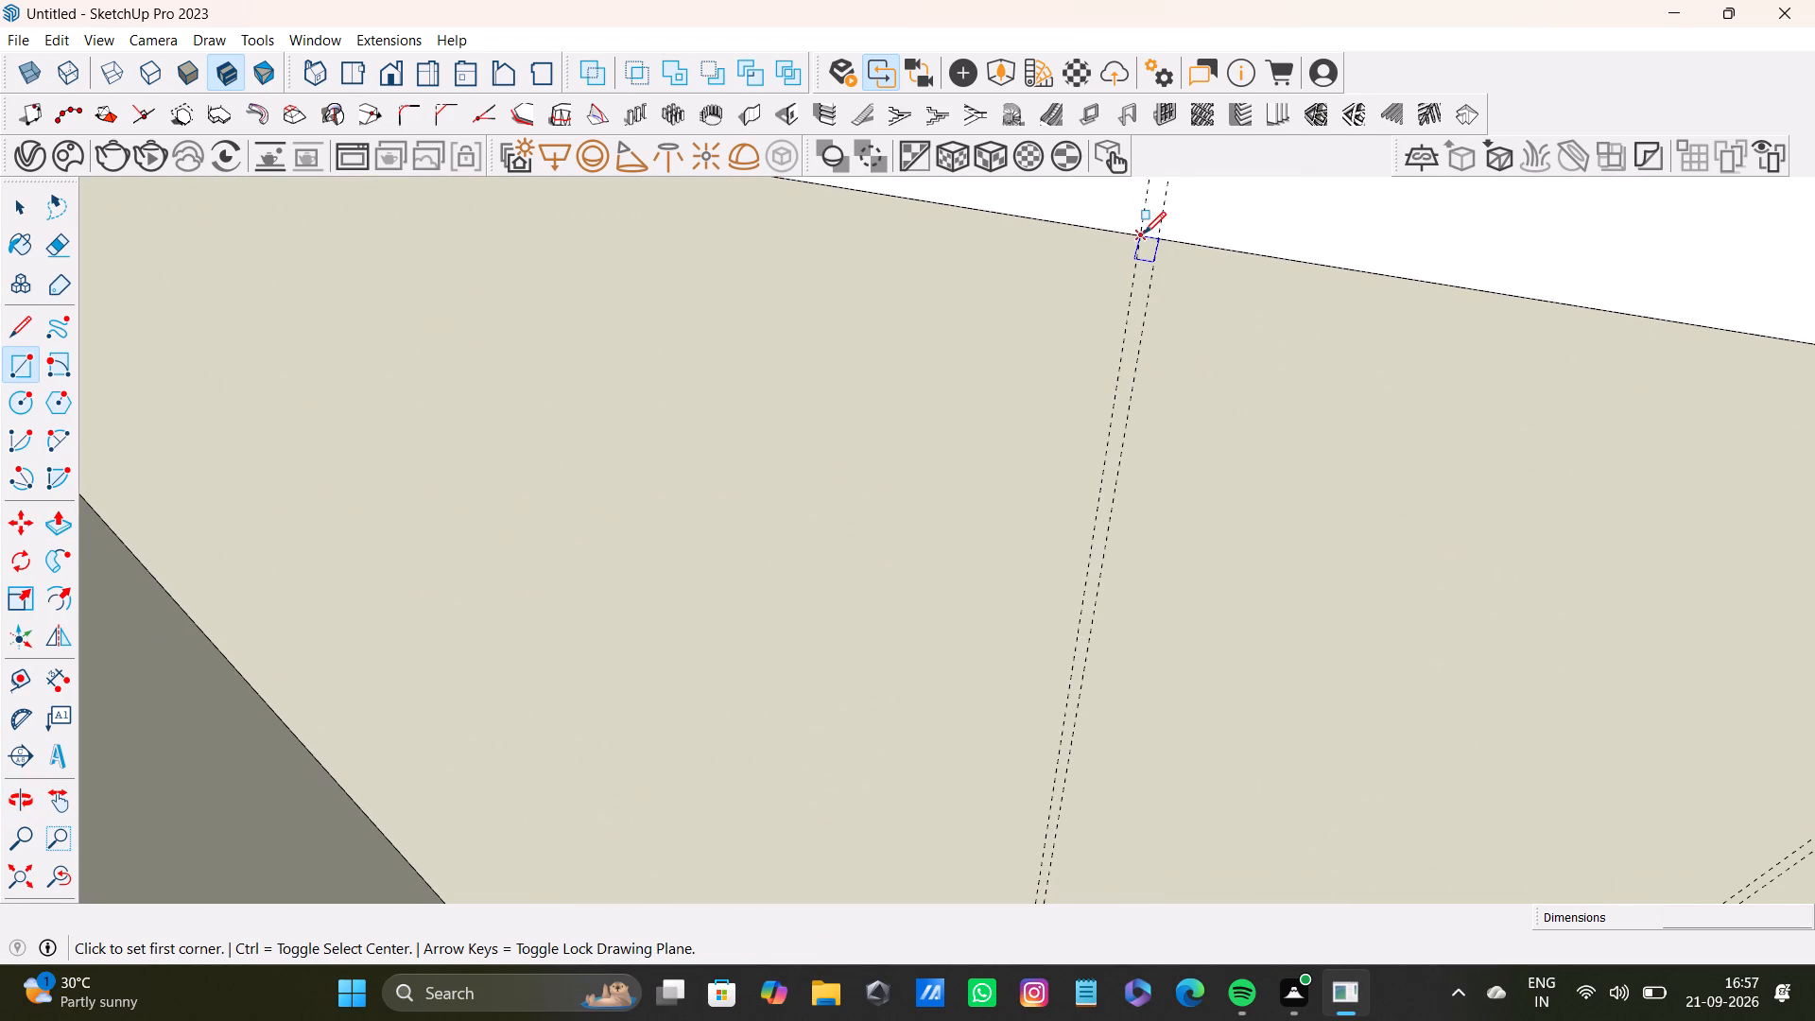
left_click(1144, 234)
scroll(1145, 443, "down", 2)
middle_click_drag(1120, 582, 1154, 103, "shift")
middle_click_drag(1123, 691, 1155, 257)
middle_click_drag(1068, 719, 1070, 673)
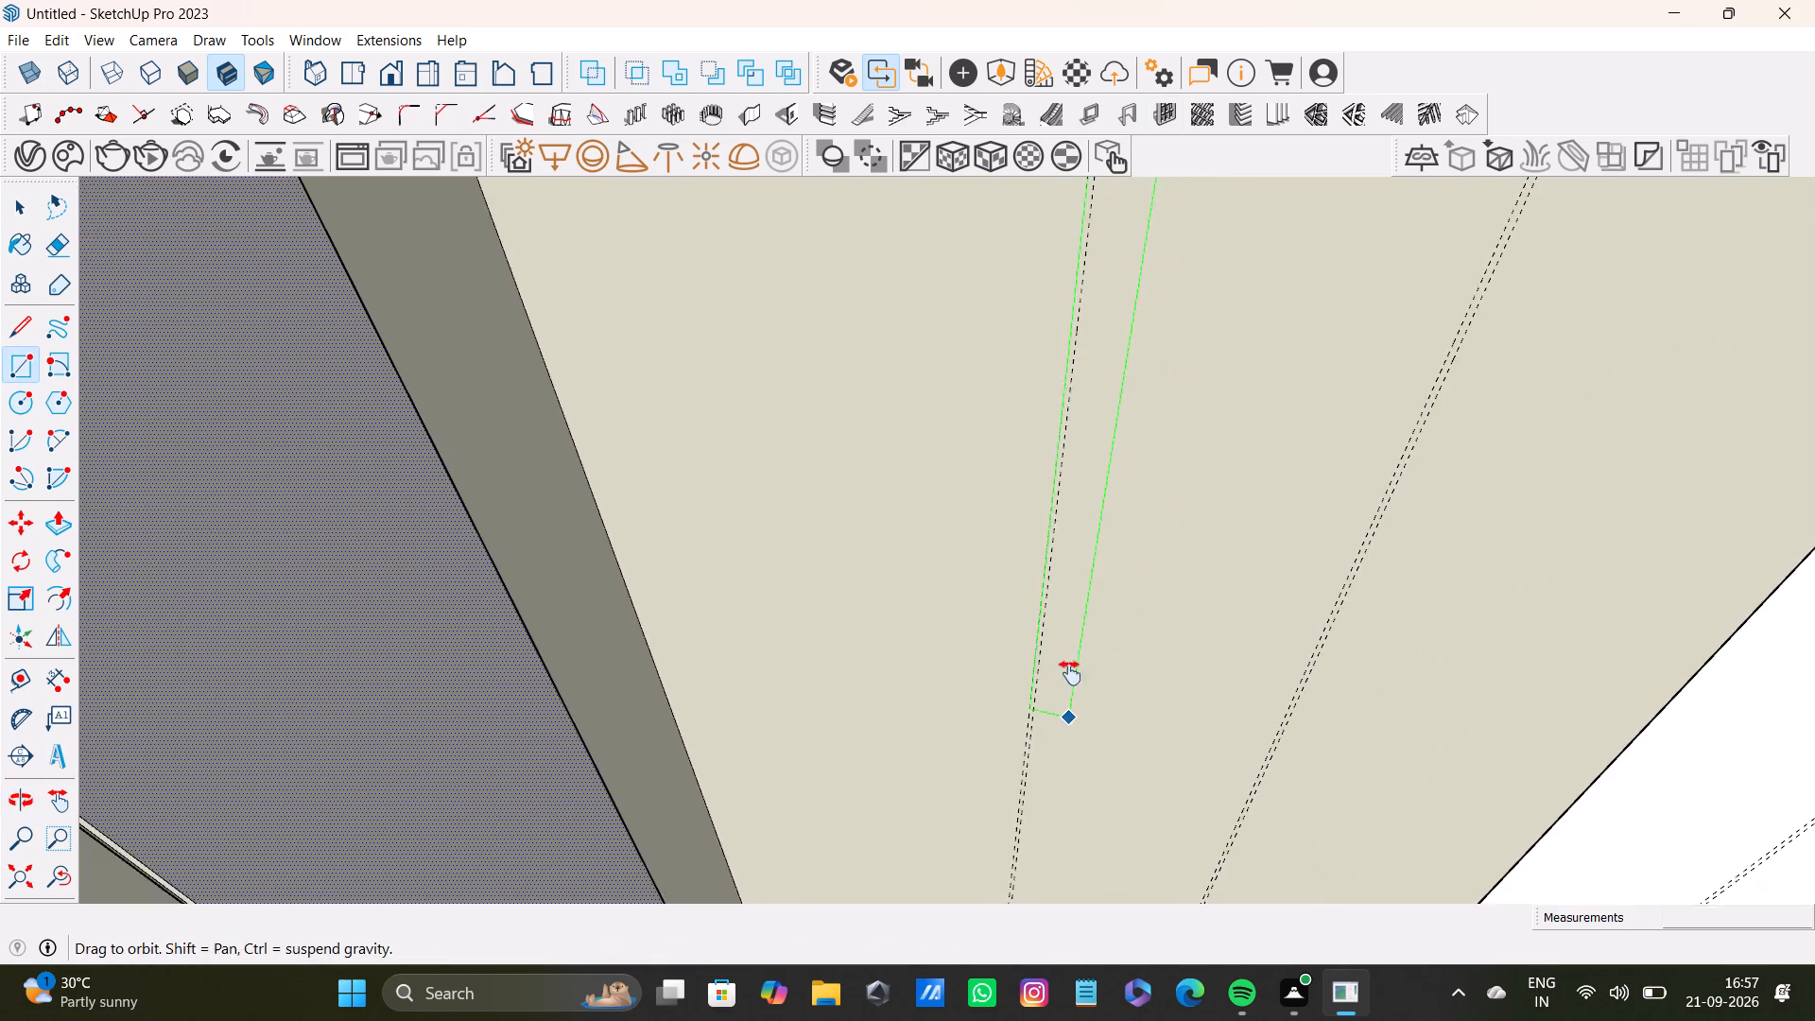
middle_click_drag(1070, 673, 1086, 311)
scroll(1037, 754, "up", 15)
middle_click_drag(977, 885, 983, 695, "shift")
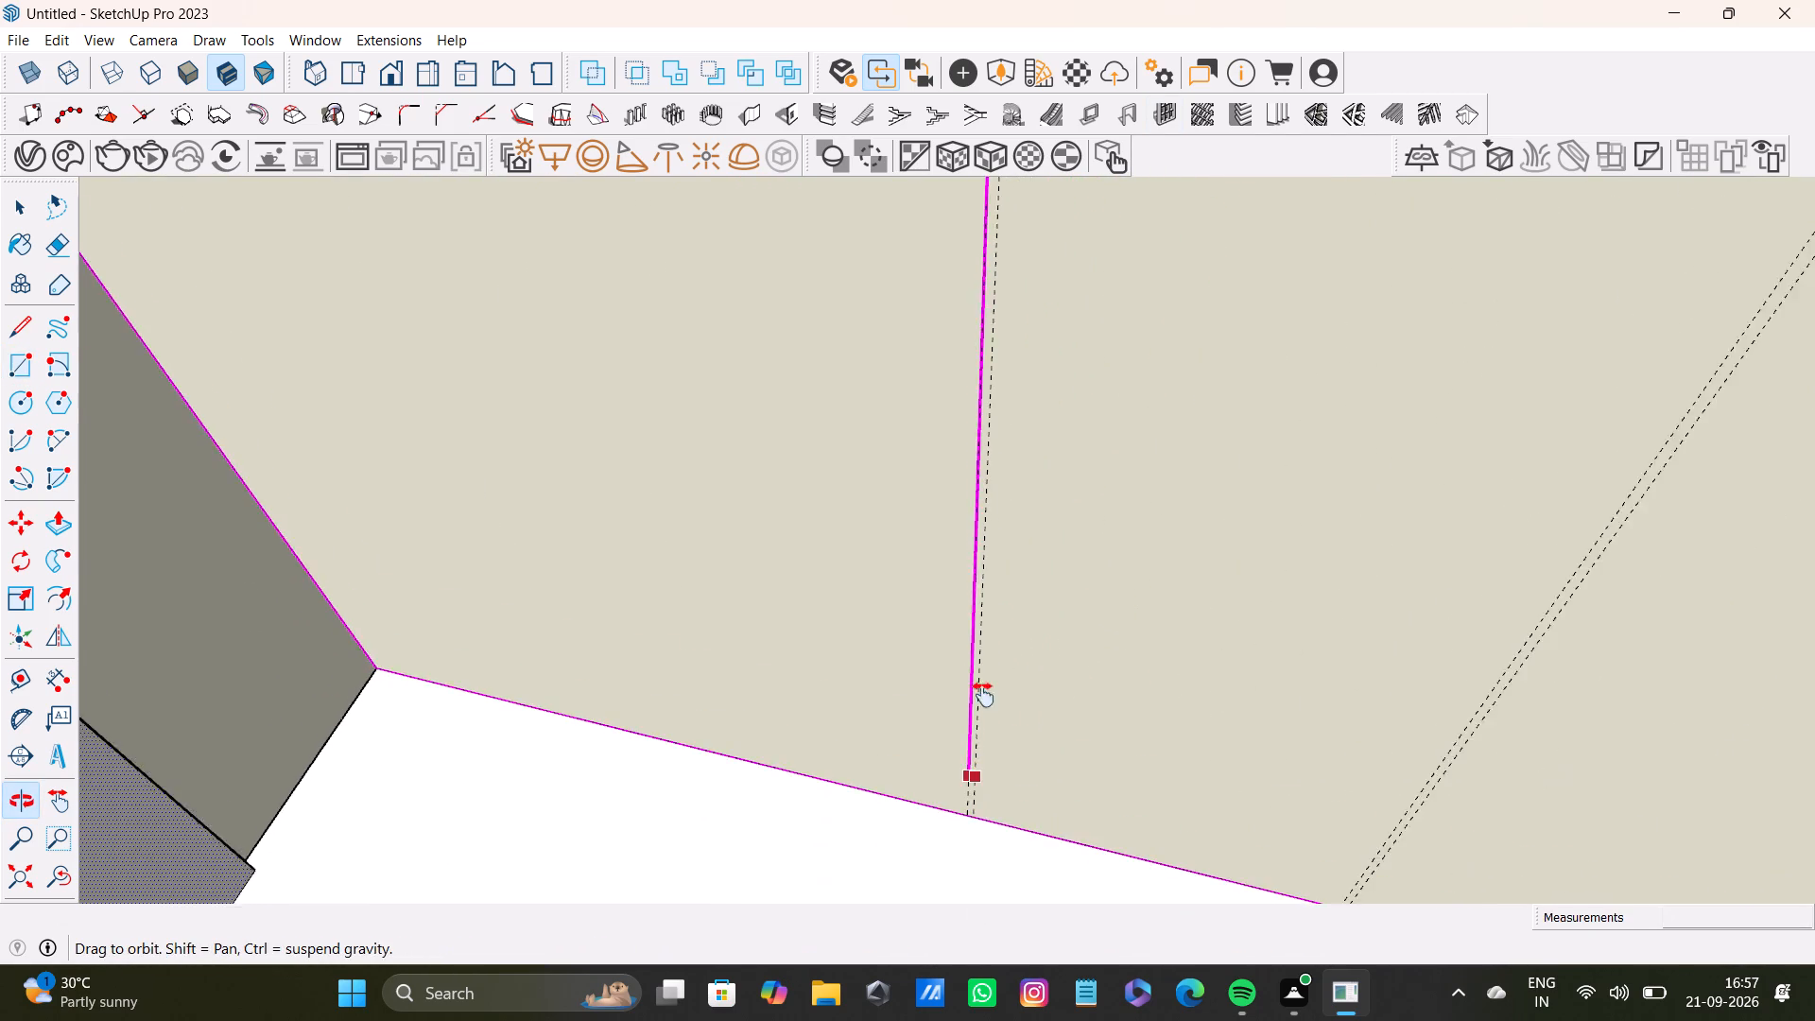
middle_click_drag(983, 695, 987, 632, "shift")
scroll(981, 645, "up", 7)
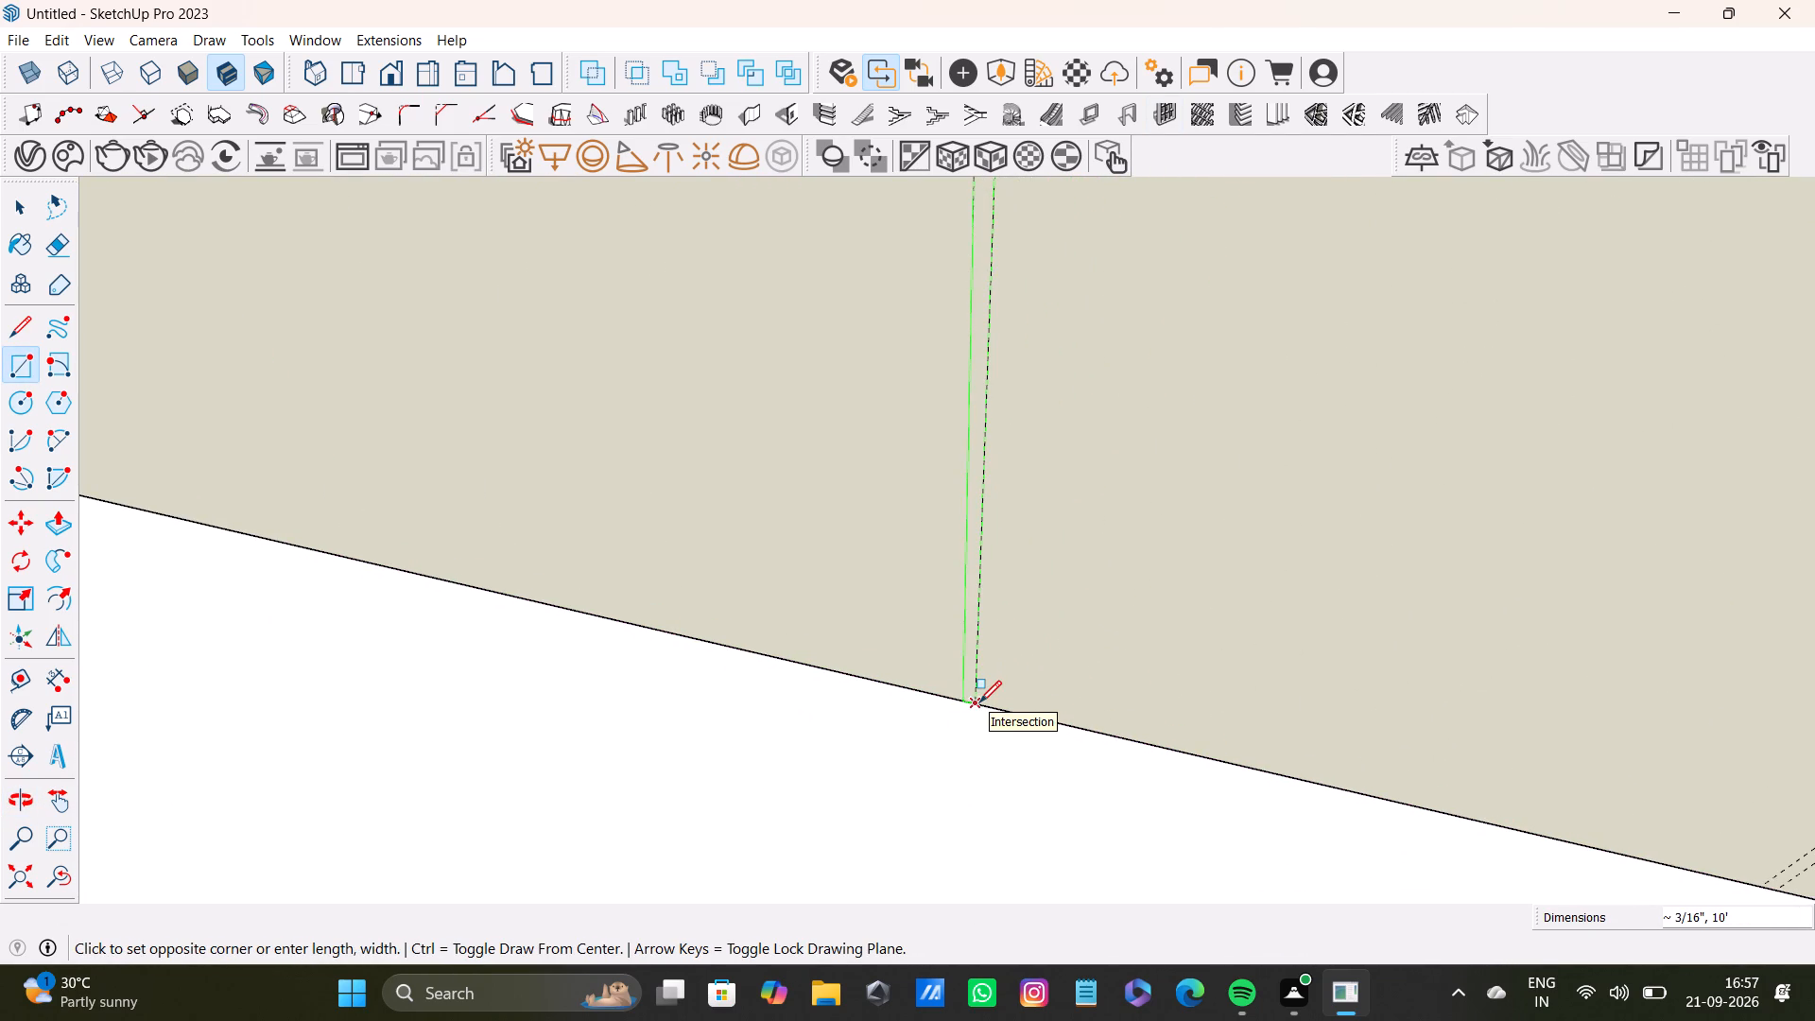
left_click(979, 702)
Pull out the arched wall's panel face between the window-wall corner and the first gap strip by about 7/16".
scroll(965, 681, "down", 20)
scroll(965, 681, "down", 4)
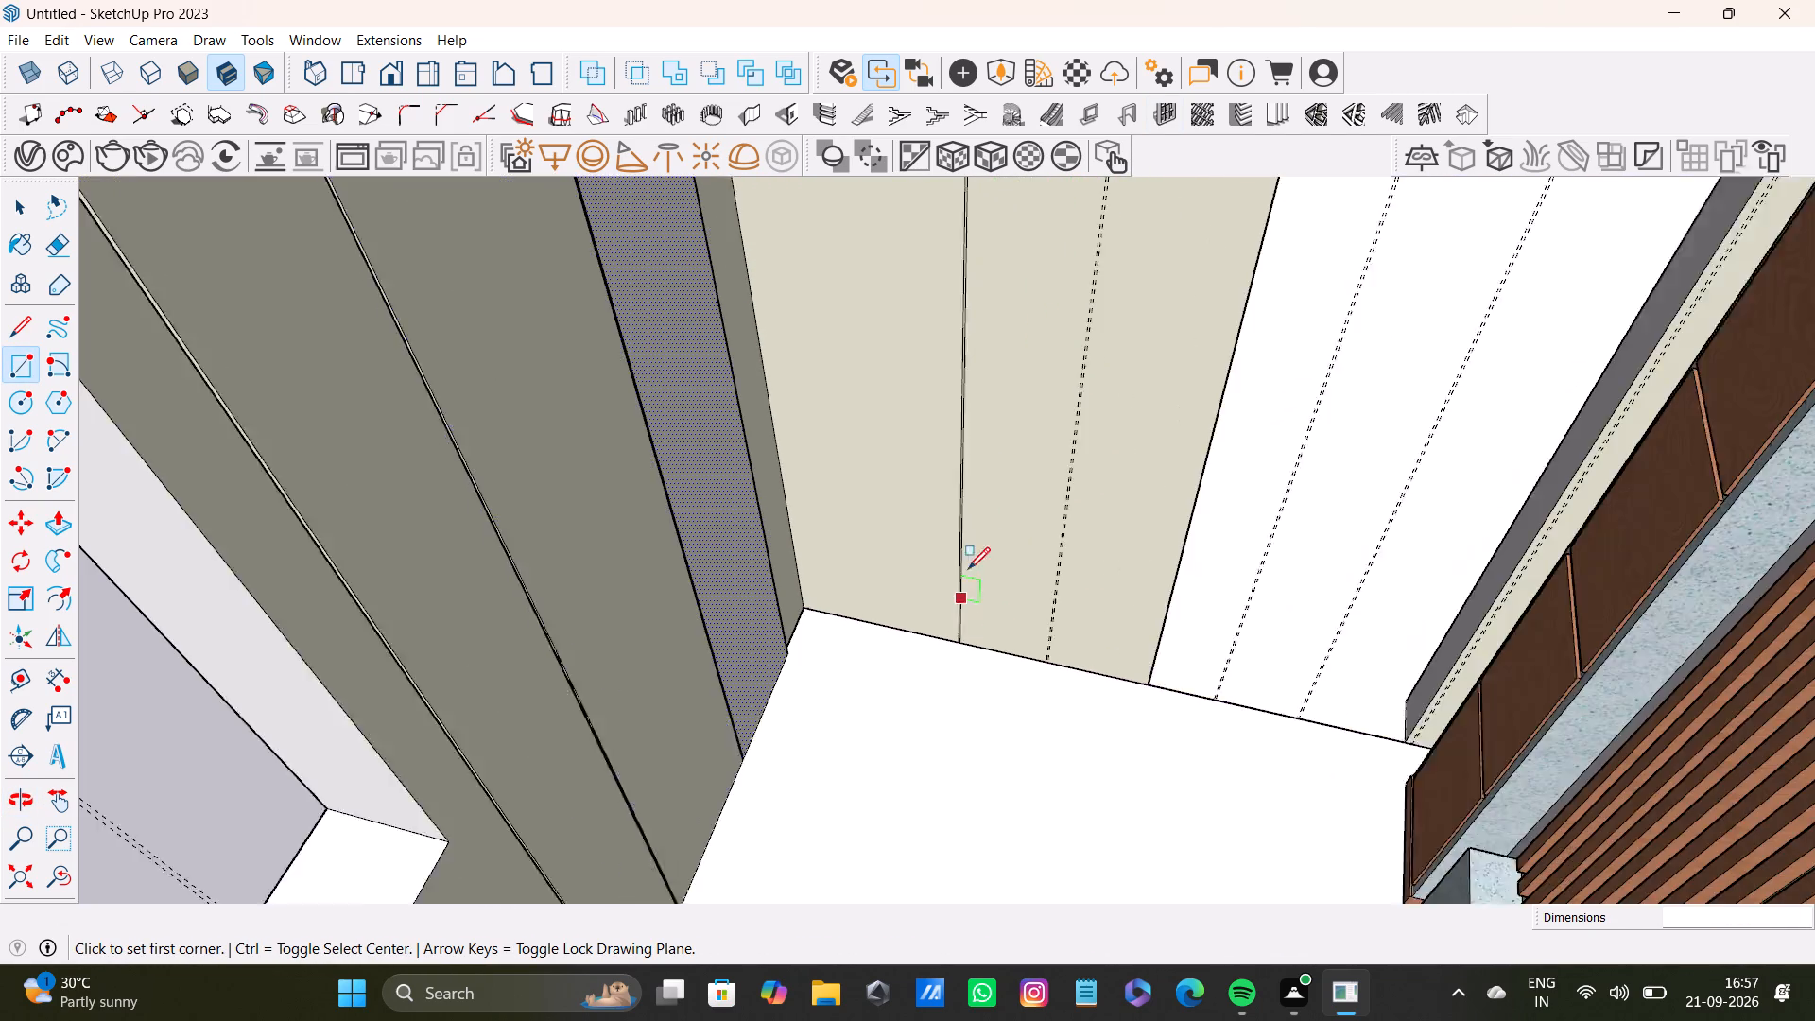
middle_click_drag(1059, 393, 1111, 731, "shift")
scroll(1078, 628, "down", 4)
middle_click_drag(1060, 365, 1073, 570)
scroll(1073, 561, "up", 8)
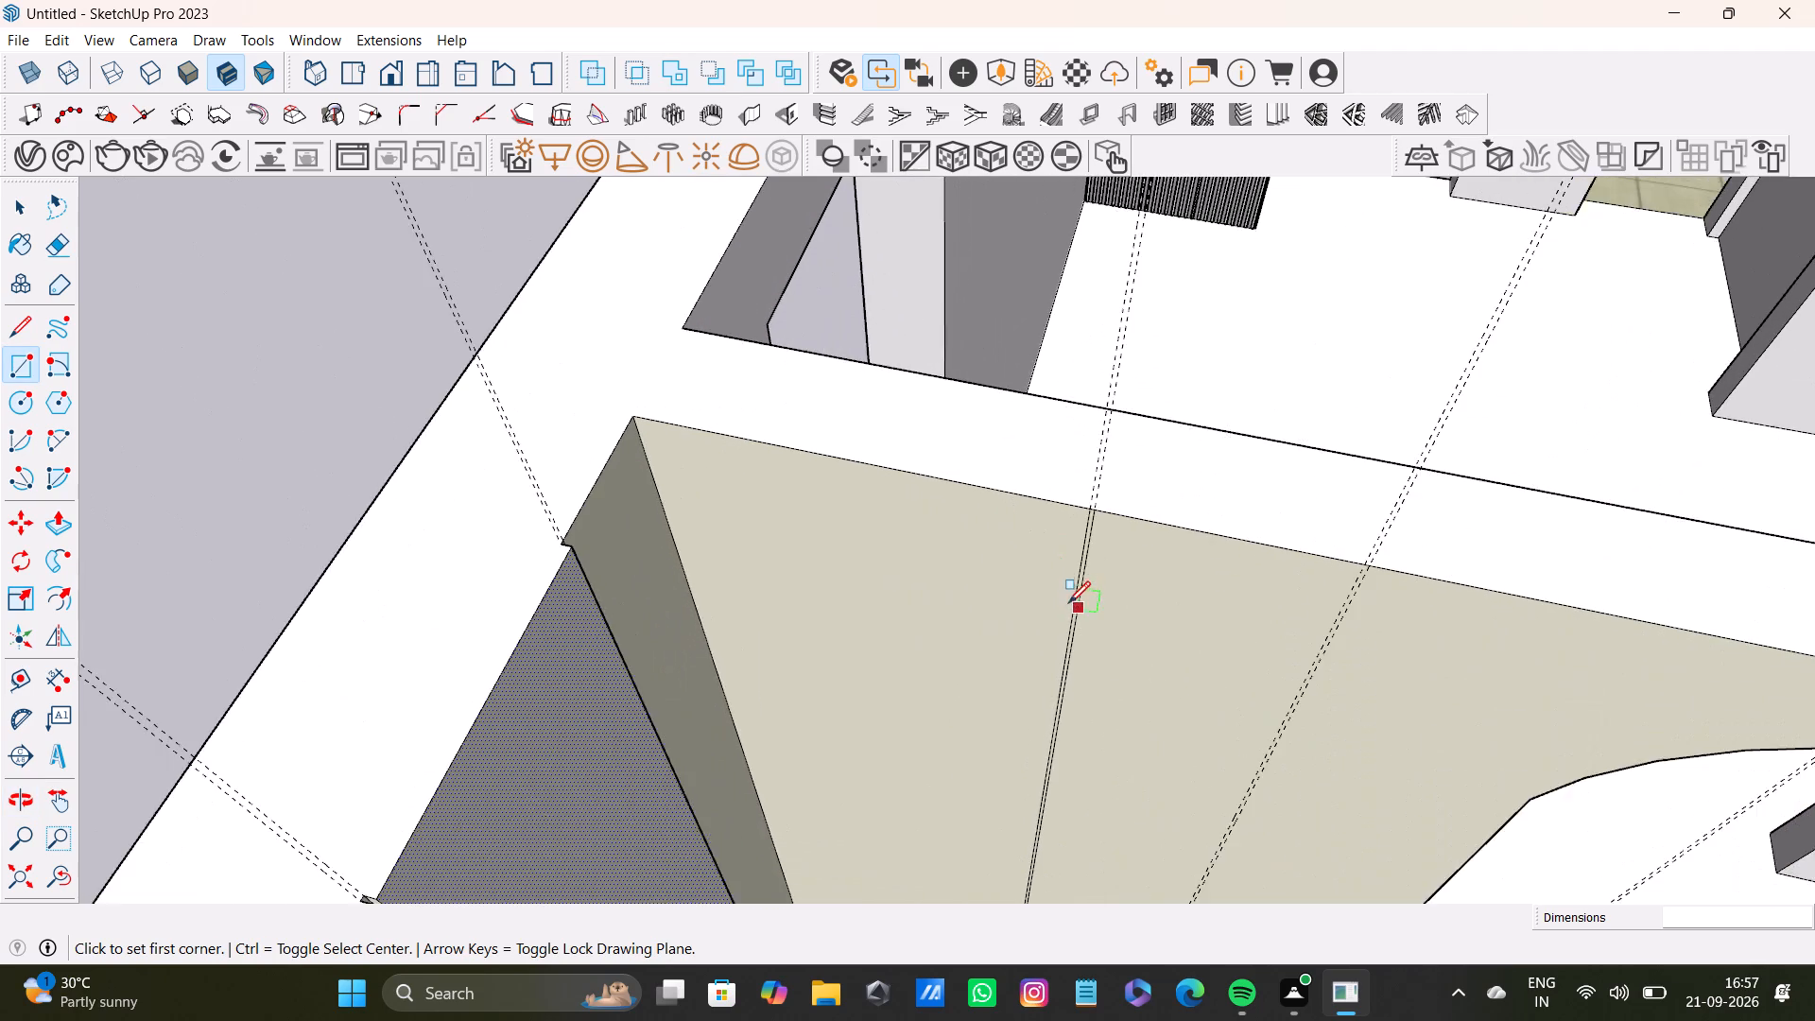
scroll(1068, 603, "up", 9)
key("space")
left_click(1049, 463)
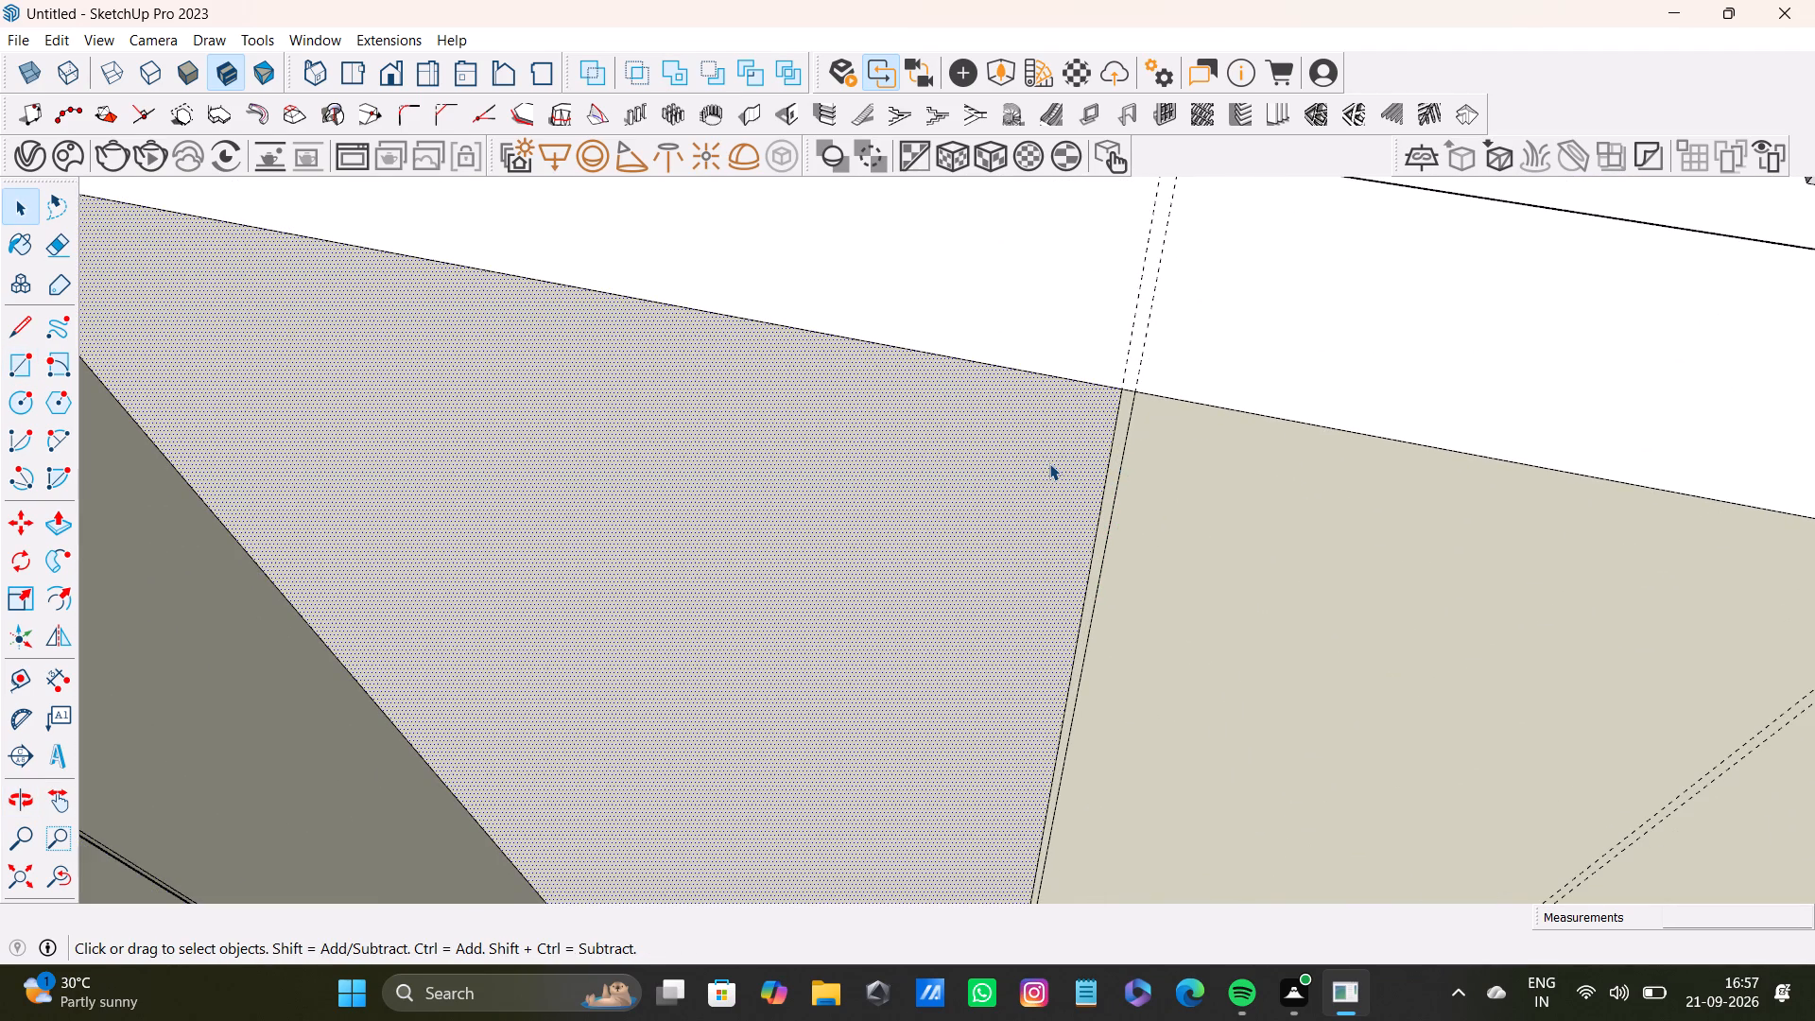
key("p")
left_click_drag(1046, 464, 1051, 488)
scroll(1026, 512, "down", 3)
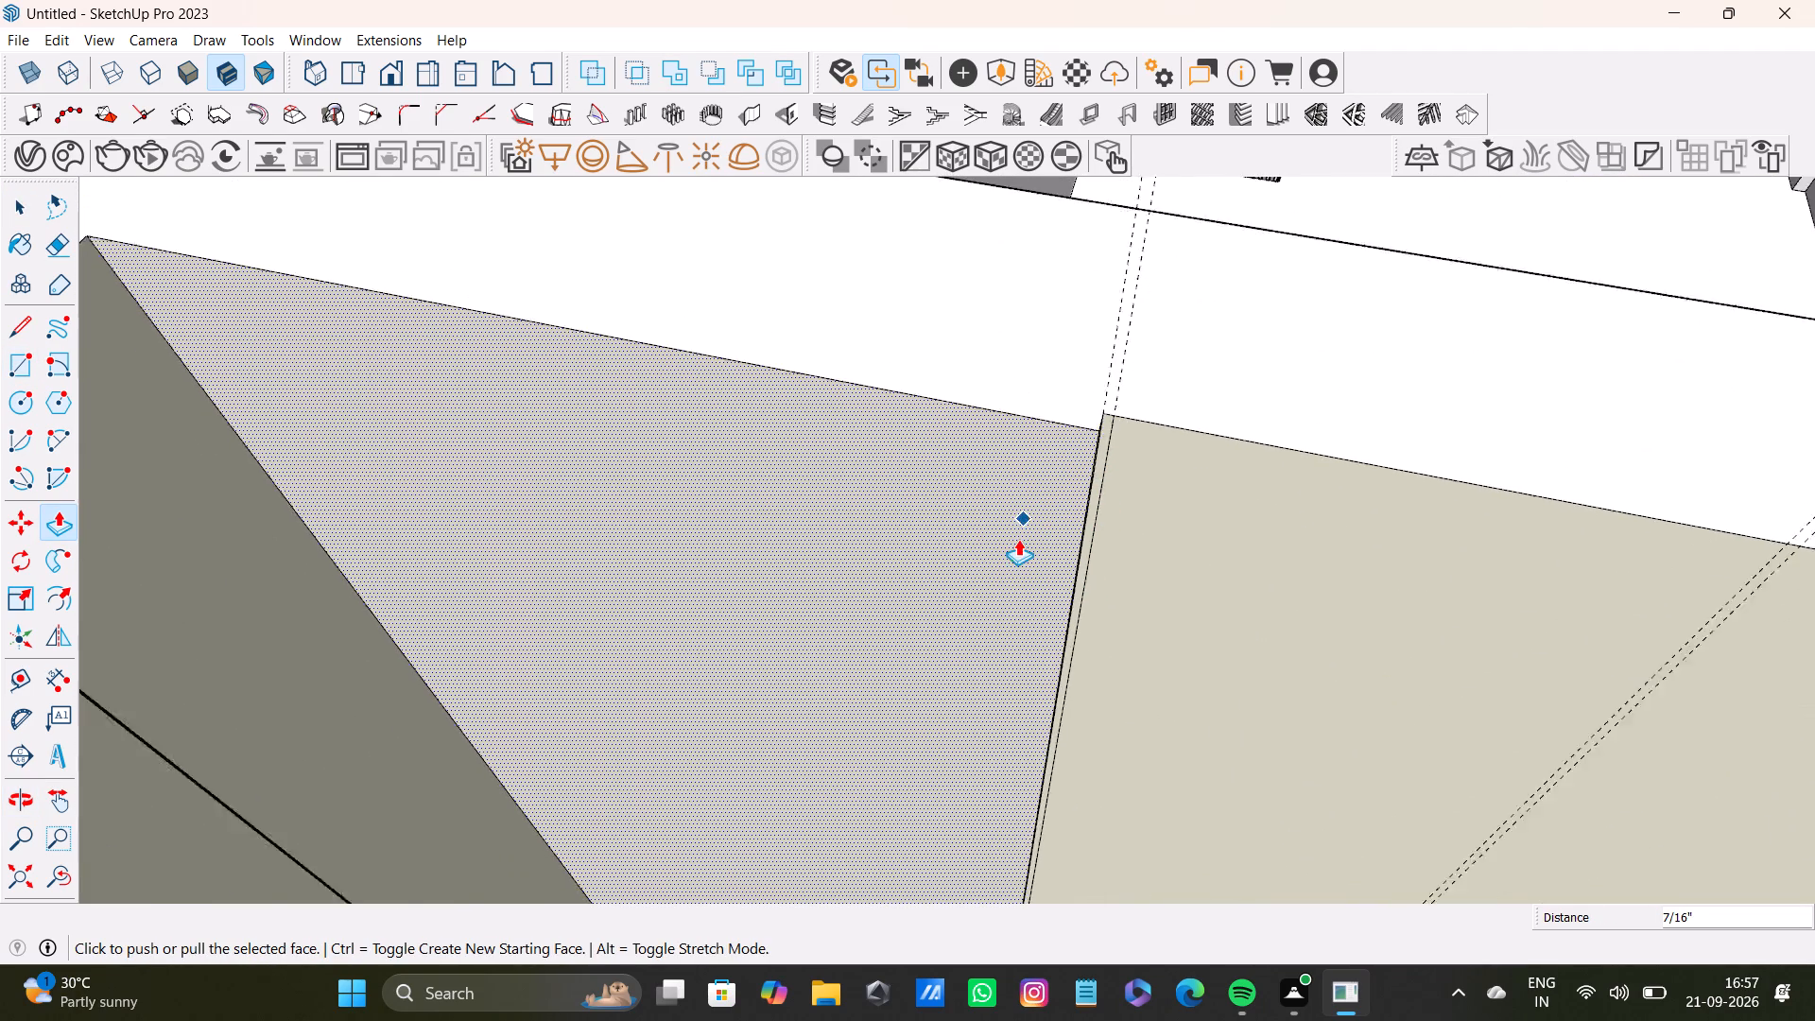
Draw a gap strip about 3/16" by 10' between the second guide pair on the arched wall, from top edge to floor.
scroll(1018, 539, "down", 9)
middle_click_drag(1003, 567, 780, 527)
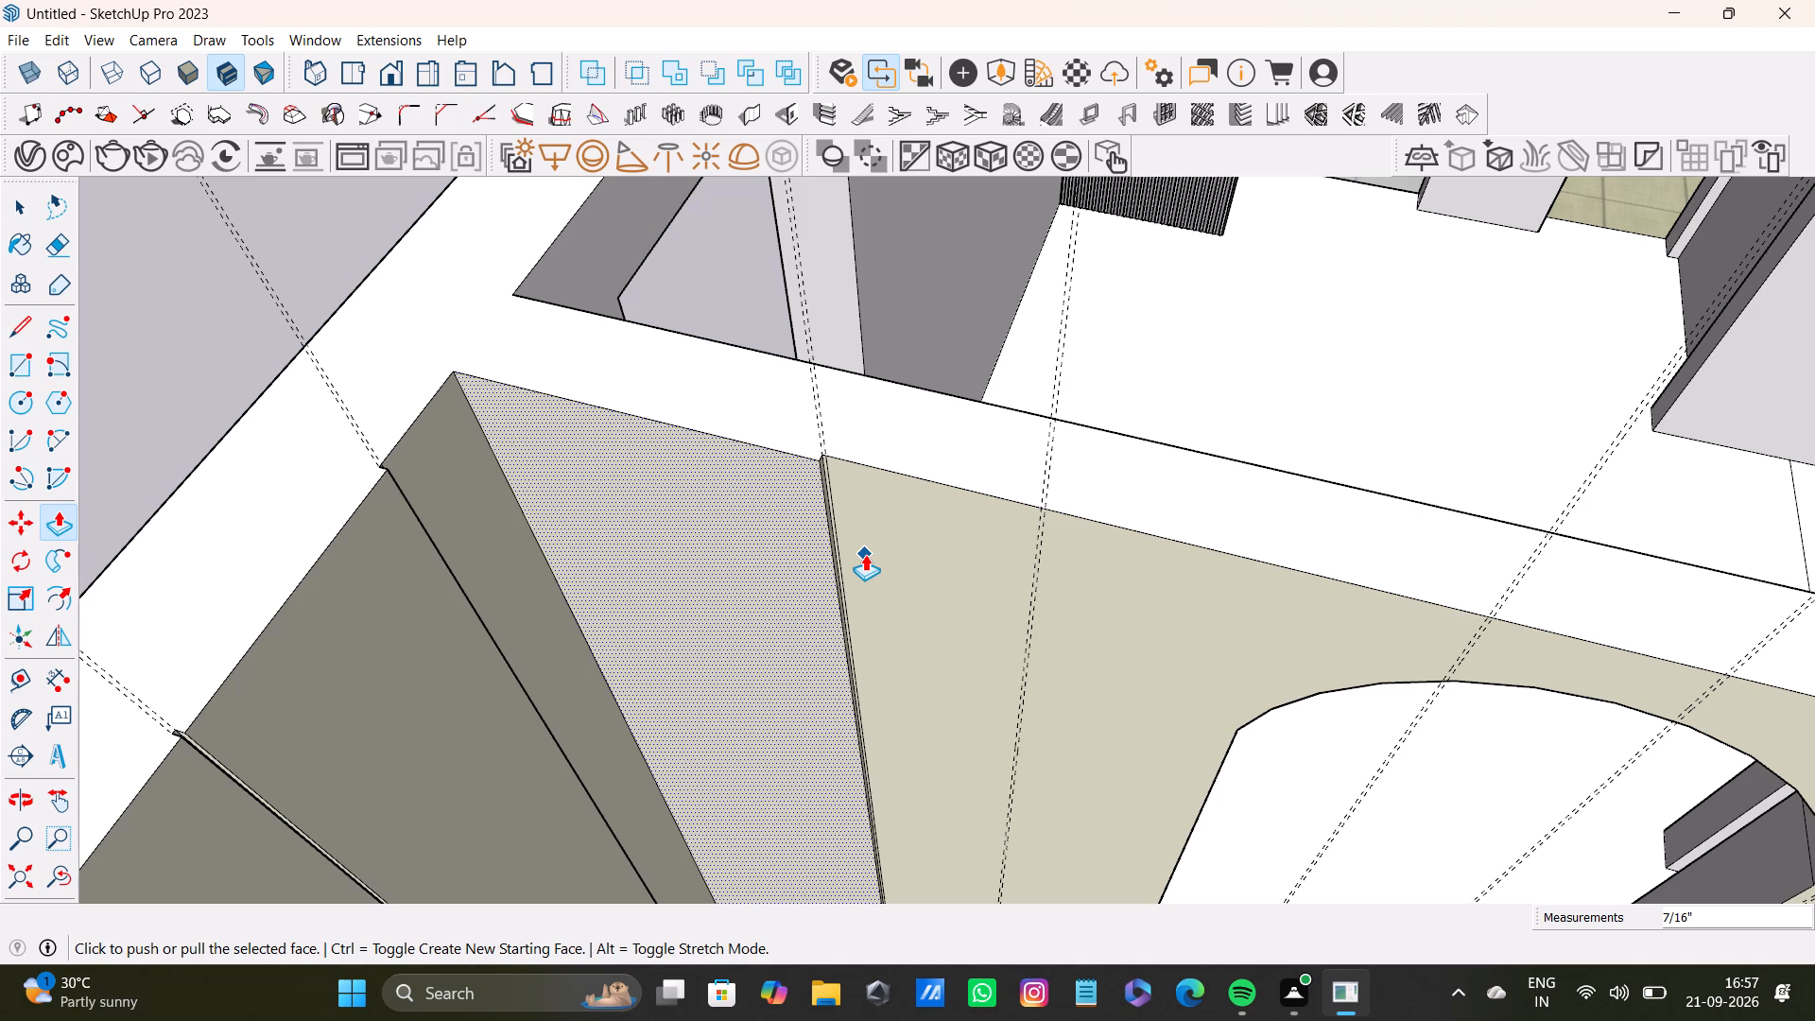
key("space")
left_click(907, 580)
scroll(918, 615, "down", 4)
middle_click_drag(975, 637, 920, 497, "shift")
scroll(920, 515, "up", 3)
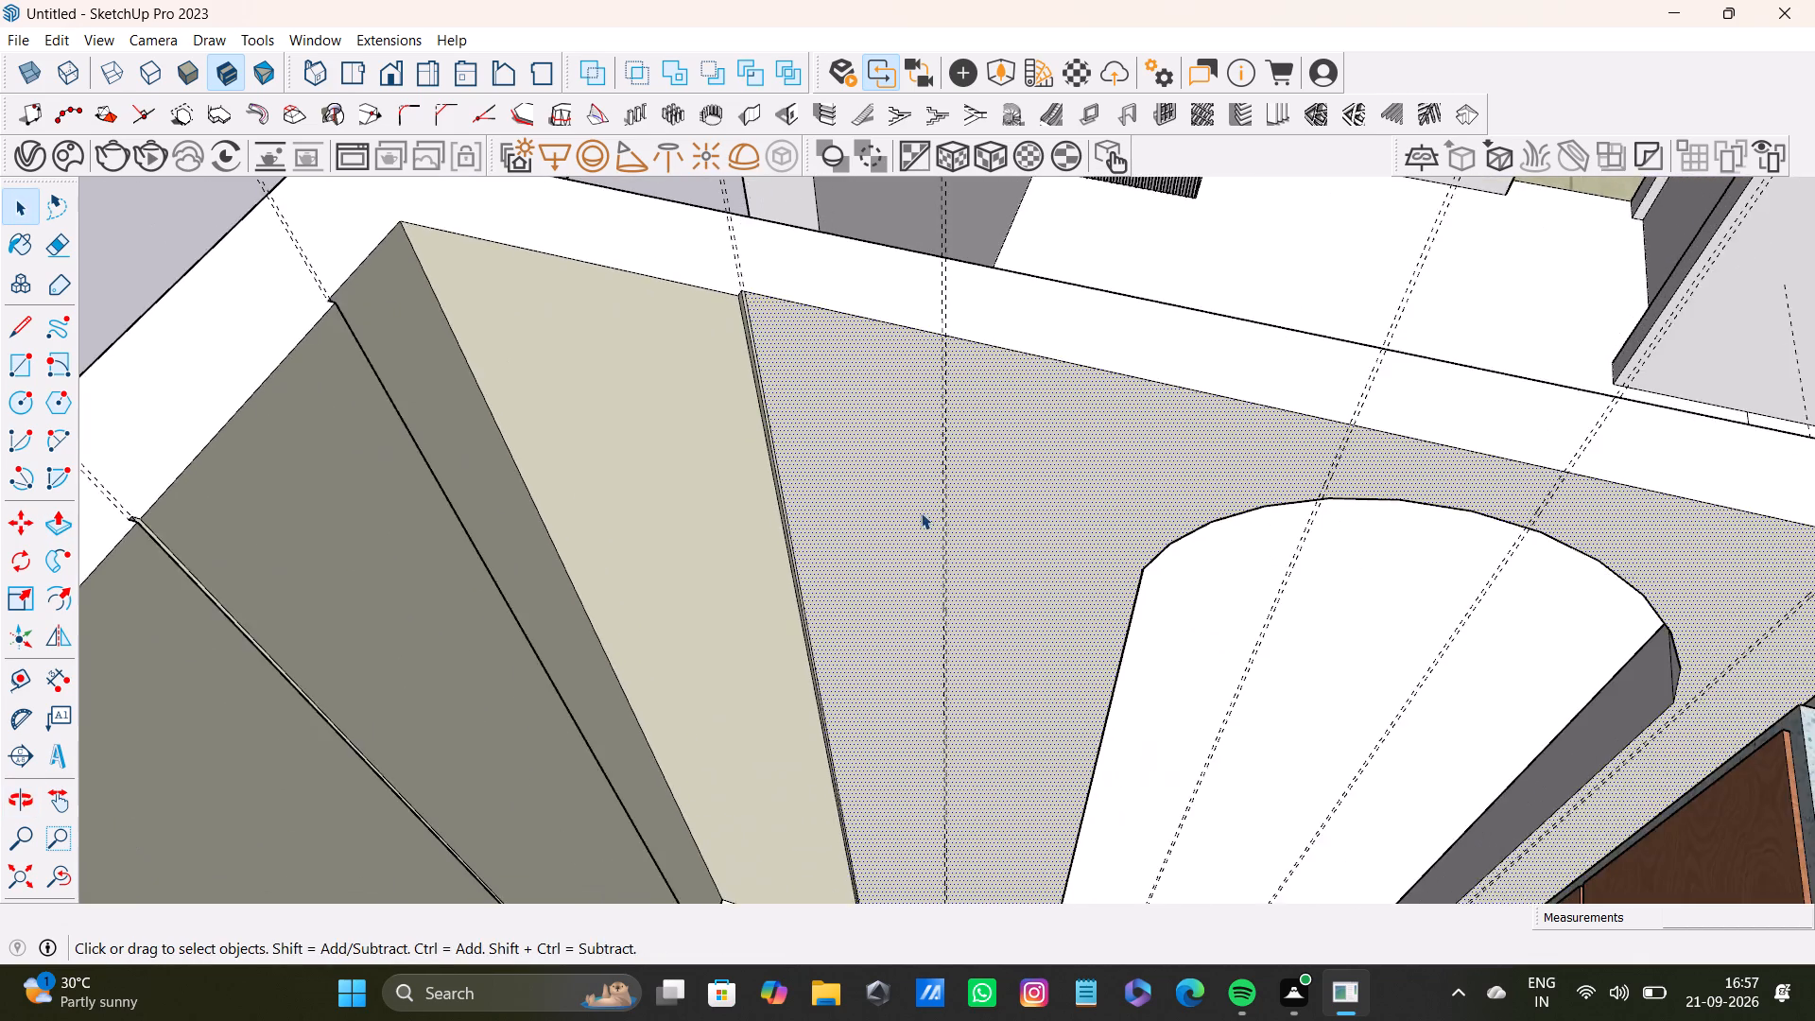
middle_click_drag(938, 503, 996, 492)
key("r")
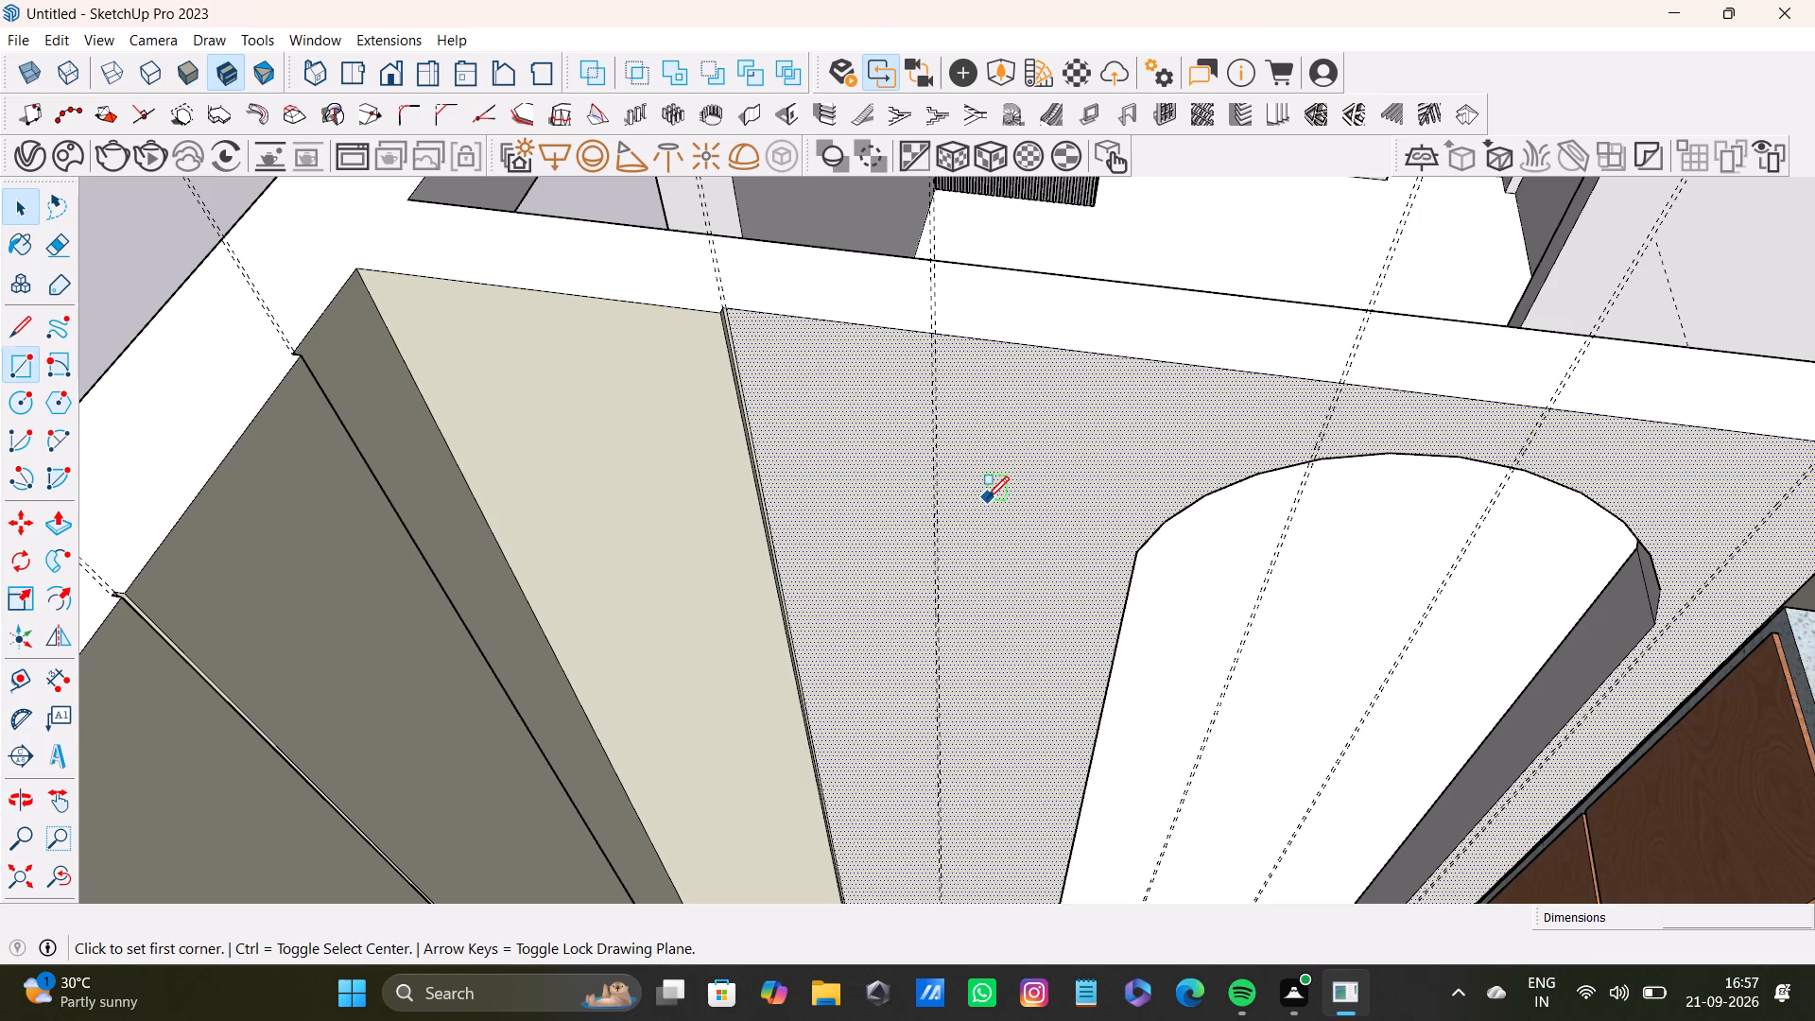
scroll(986, 355, "up", 15)
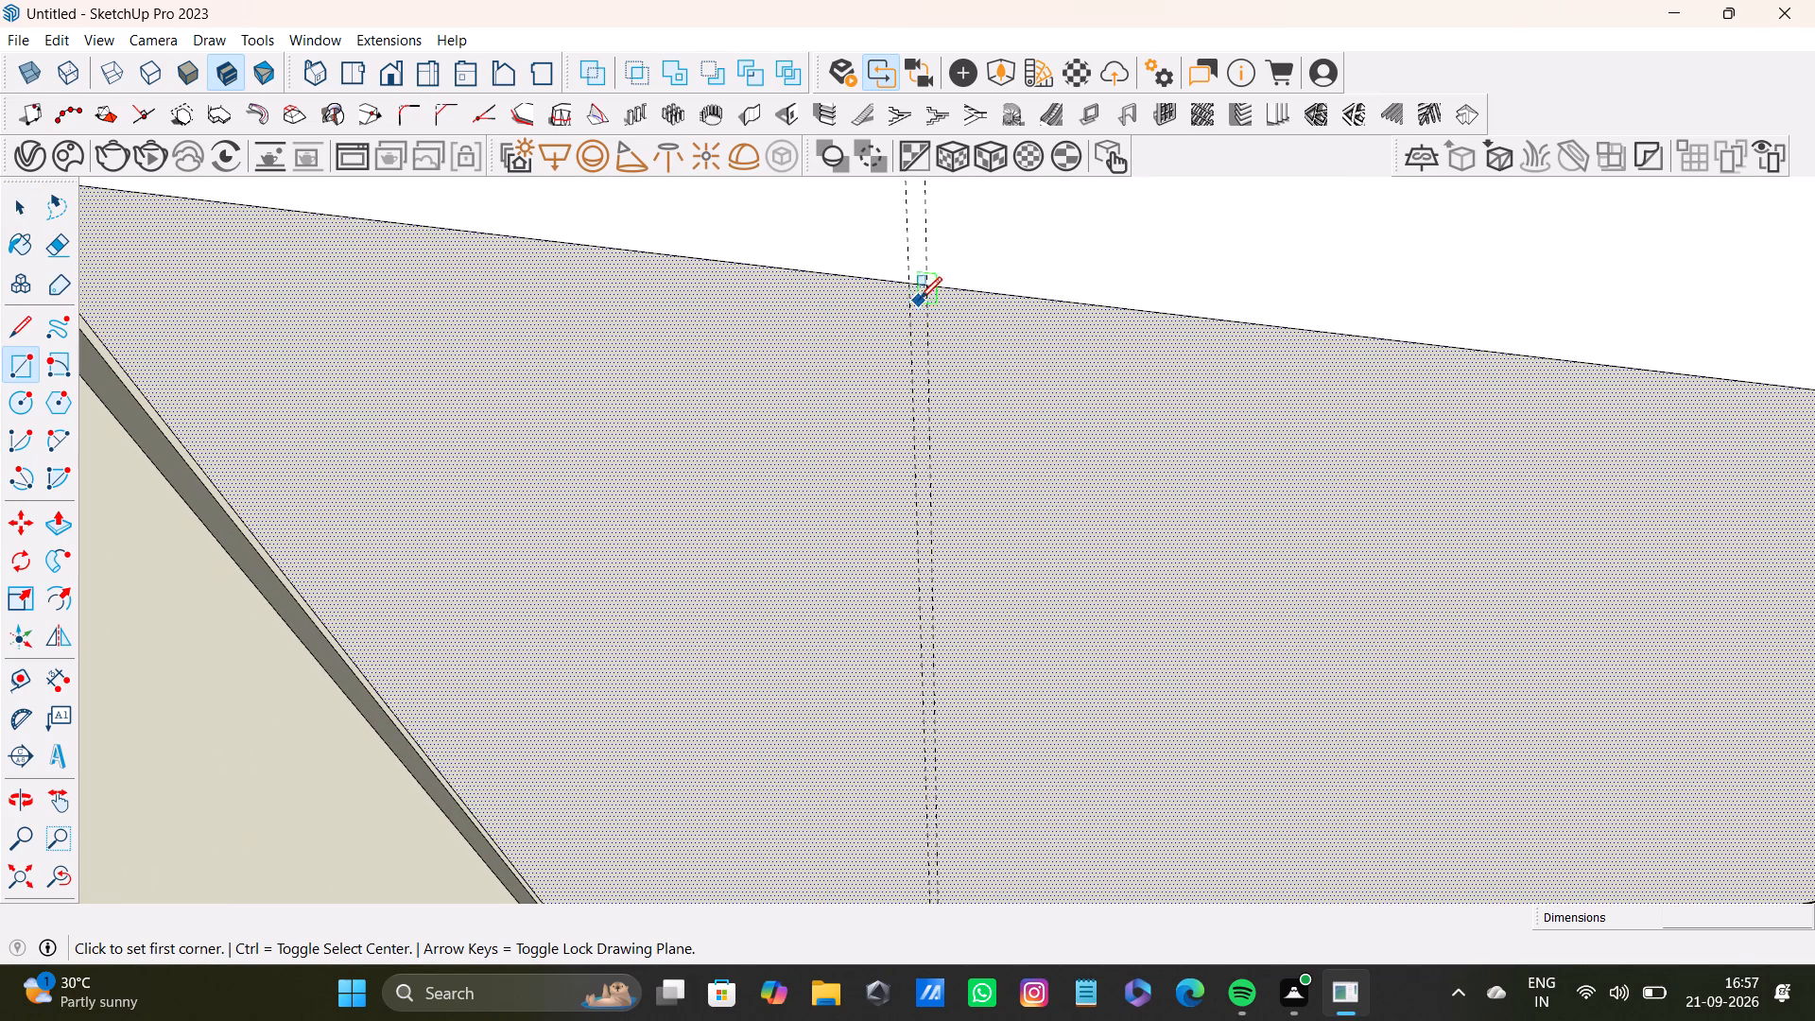
left_click(907, 280)
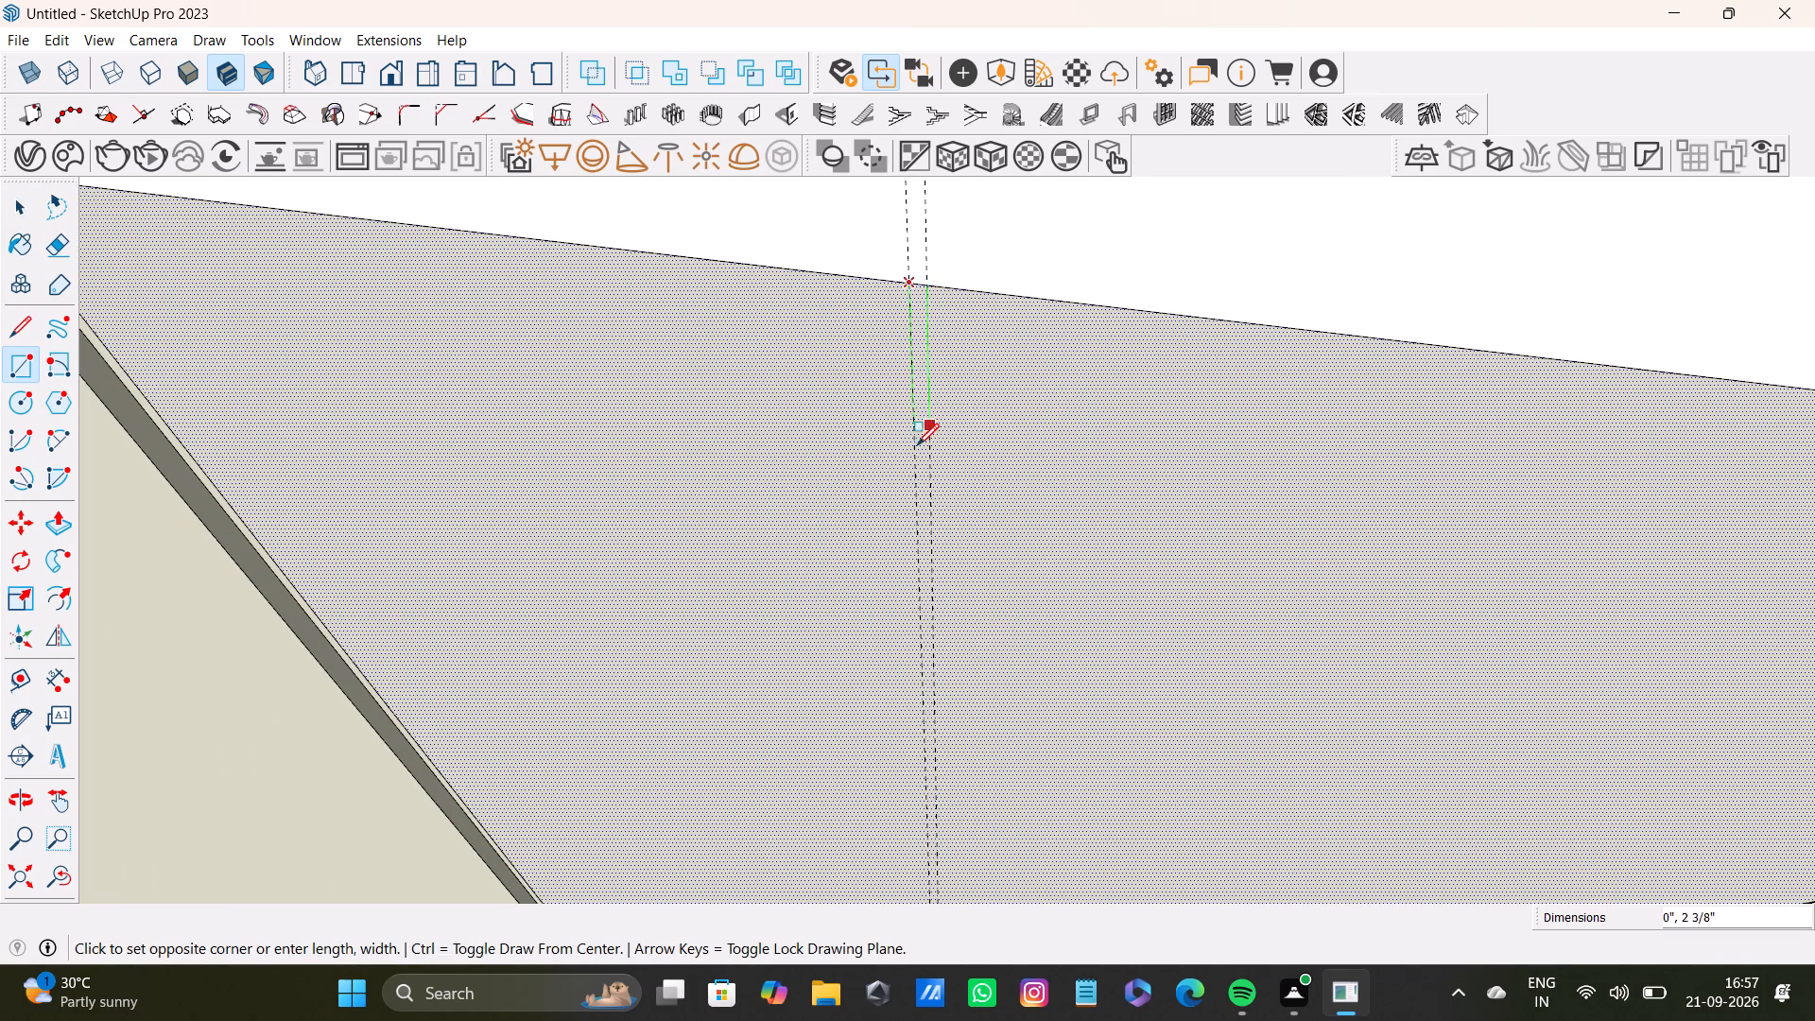
scroll(915, 506, "down", 5)
middle_click_drag(917, 642, 901, 127)
middle_click_drag(907, 546, 916, 131, "shift")
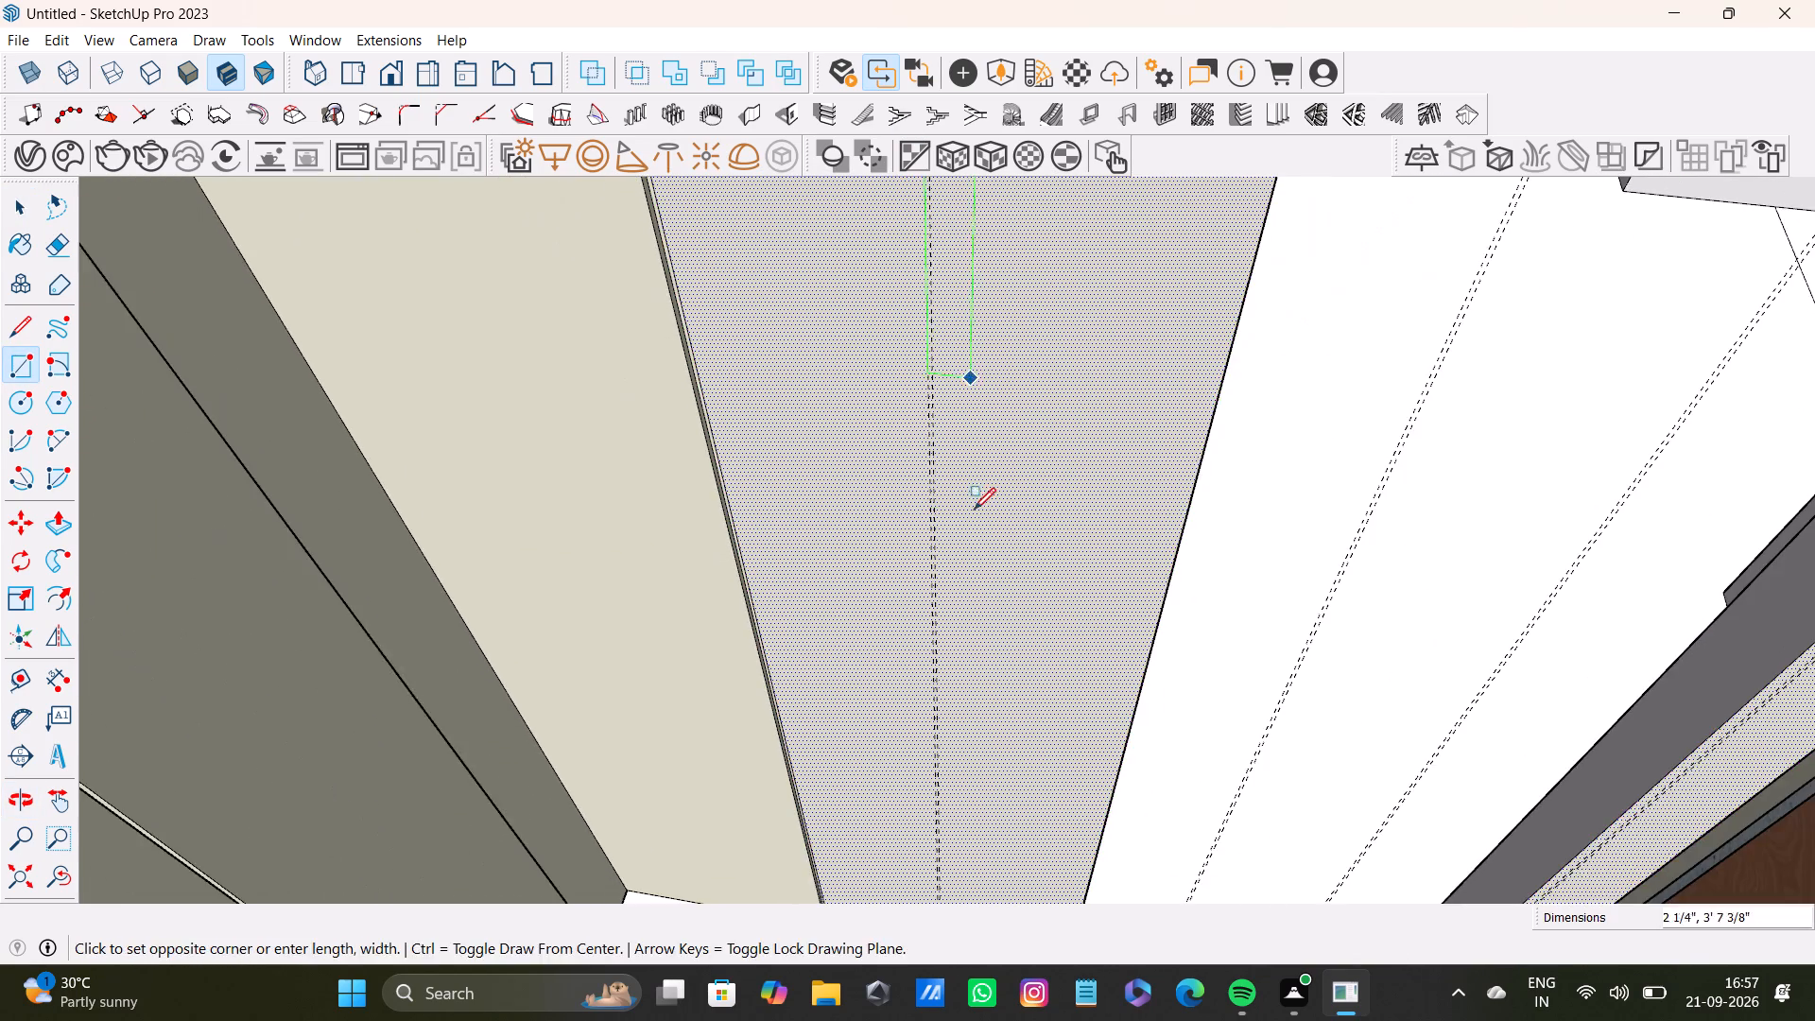
middle_click_drag(973, 518, 941, 167, "shift")
scroll(937, 562, "up", 5)
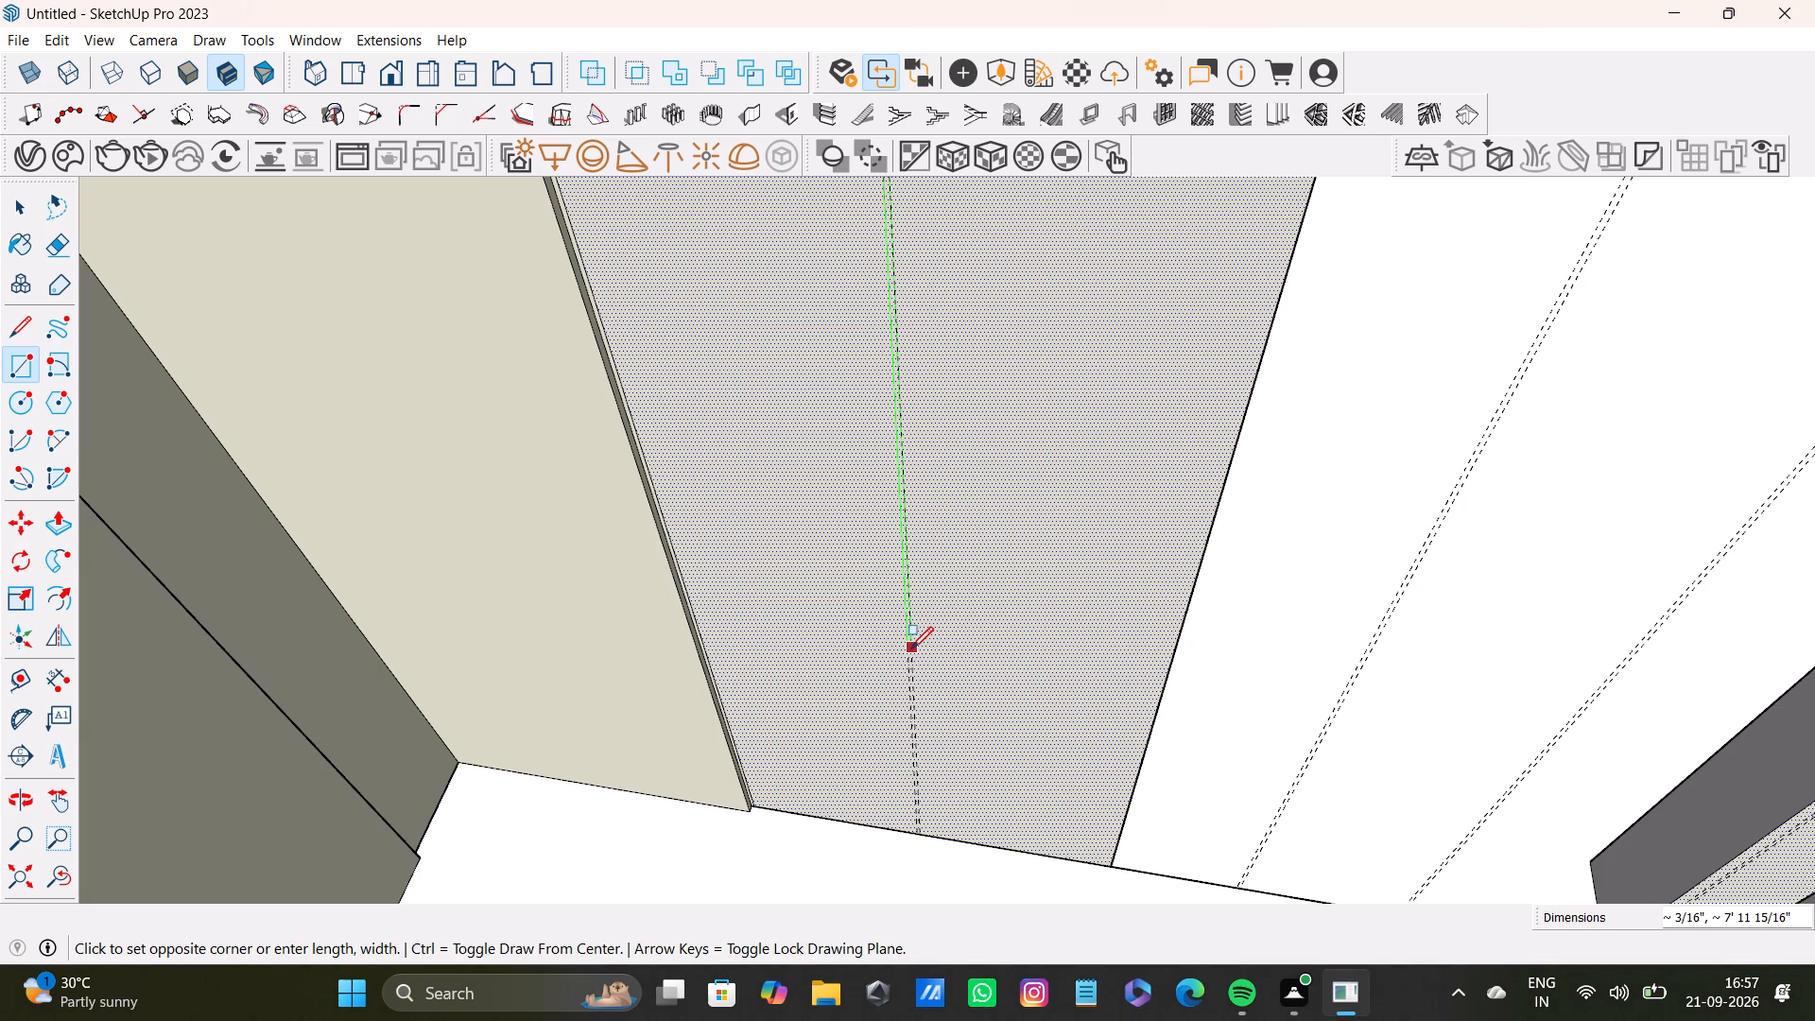
scroll(925, 726, "up", 6)
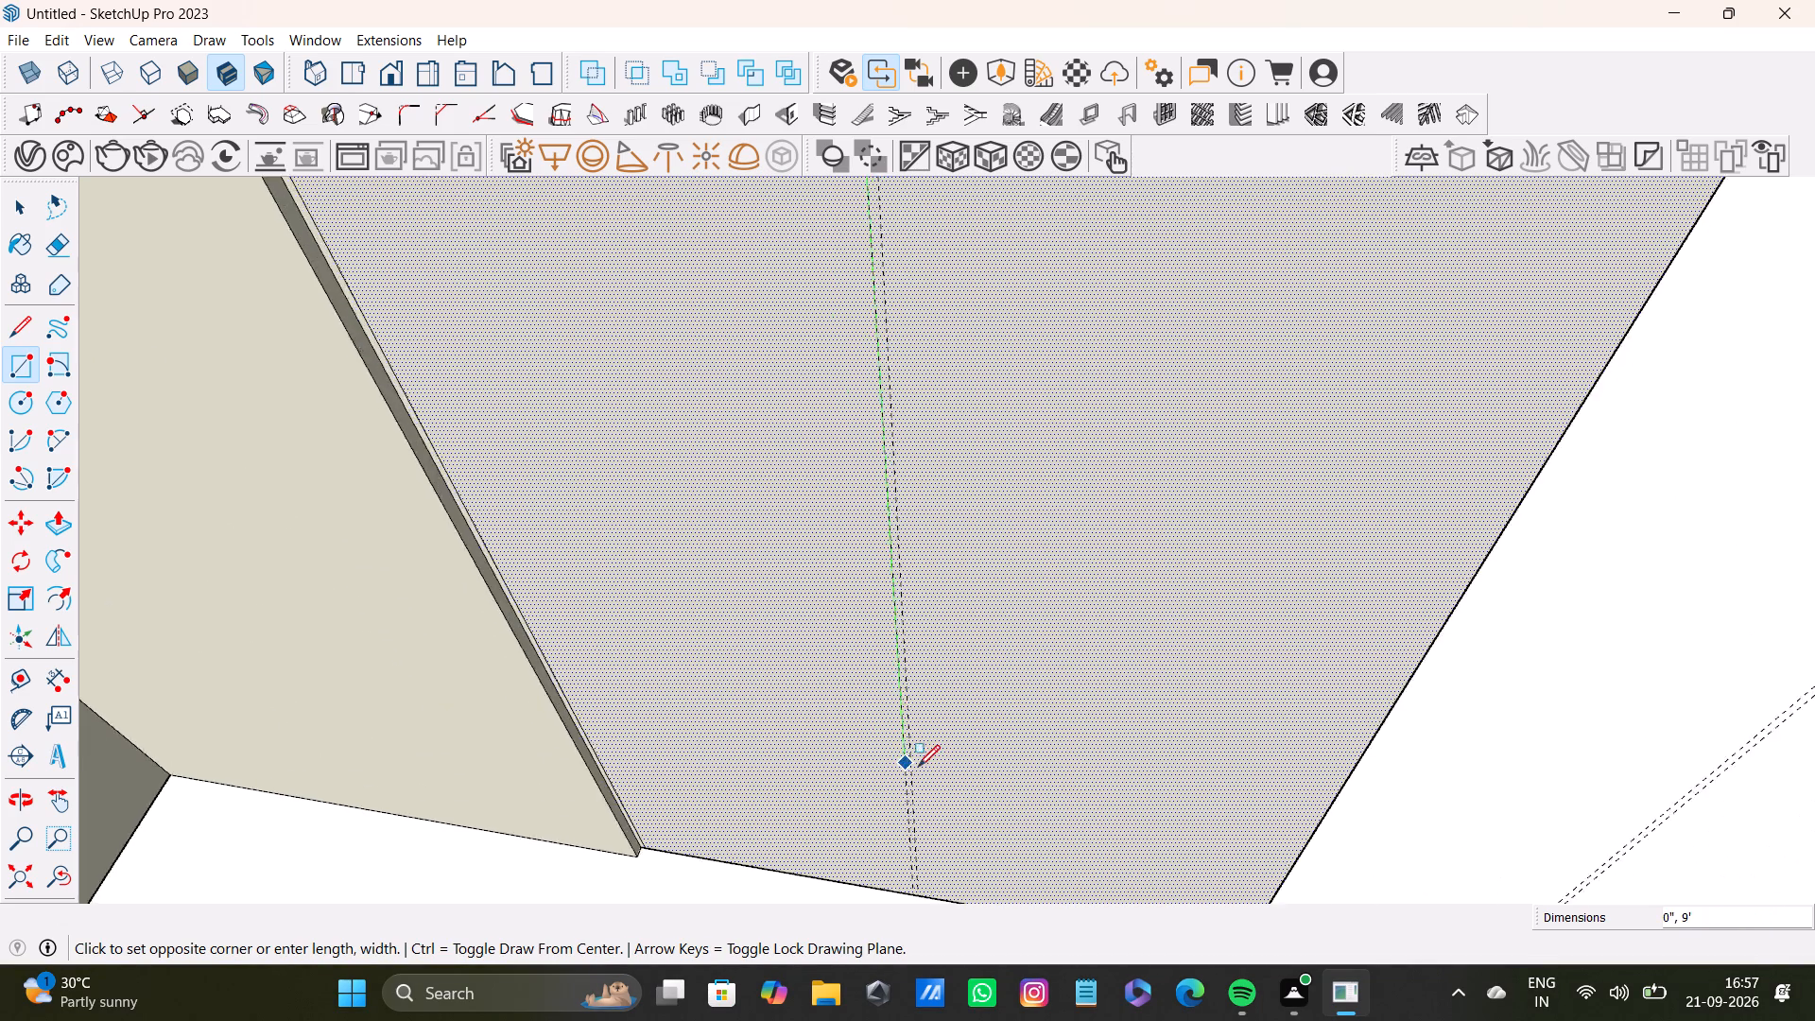
scroll(918, 767, "up", 3)
middle_click_drag(901, 854, 887, 644, "shift")
scroll(898, 681, "up", 13)
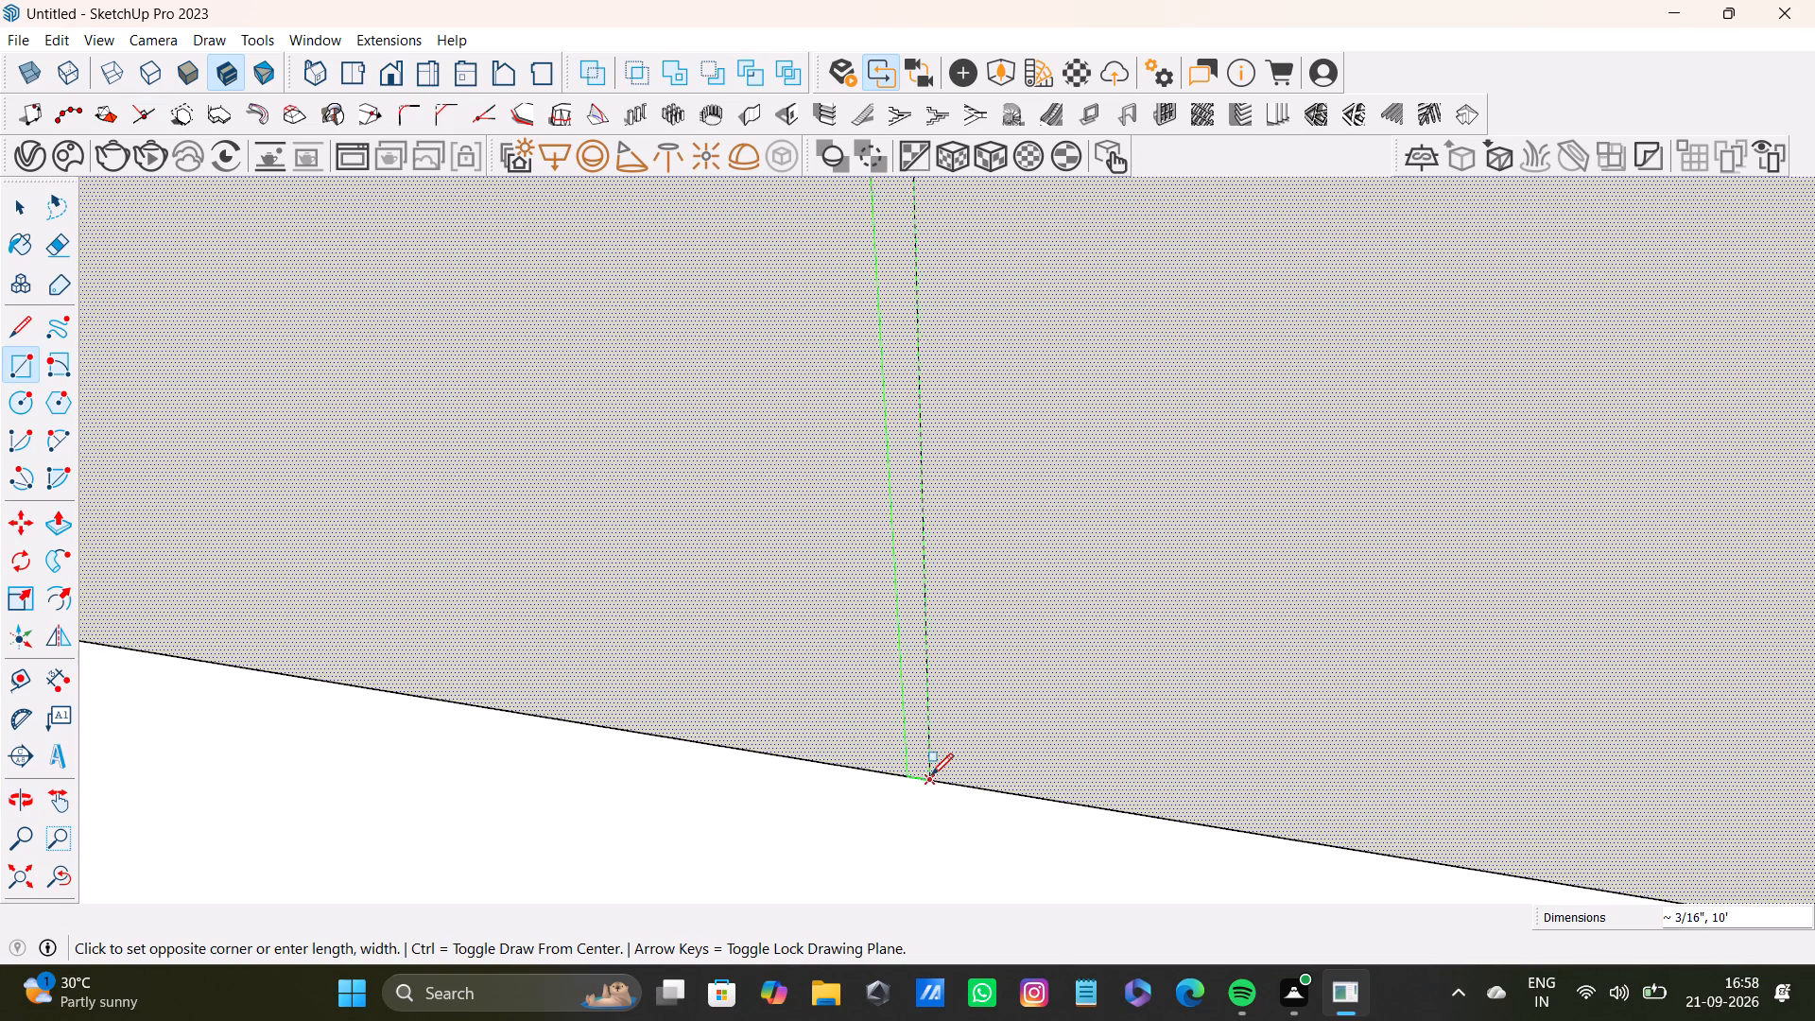
left_click(931, 775)
Pull out the panel face between the first and second gap strips on the arched wall.
scroll(912, 765, "down", 20)
scroll(912, 765, "down", 3)
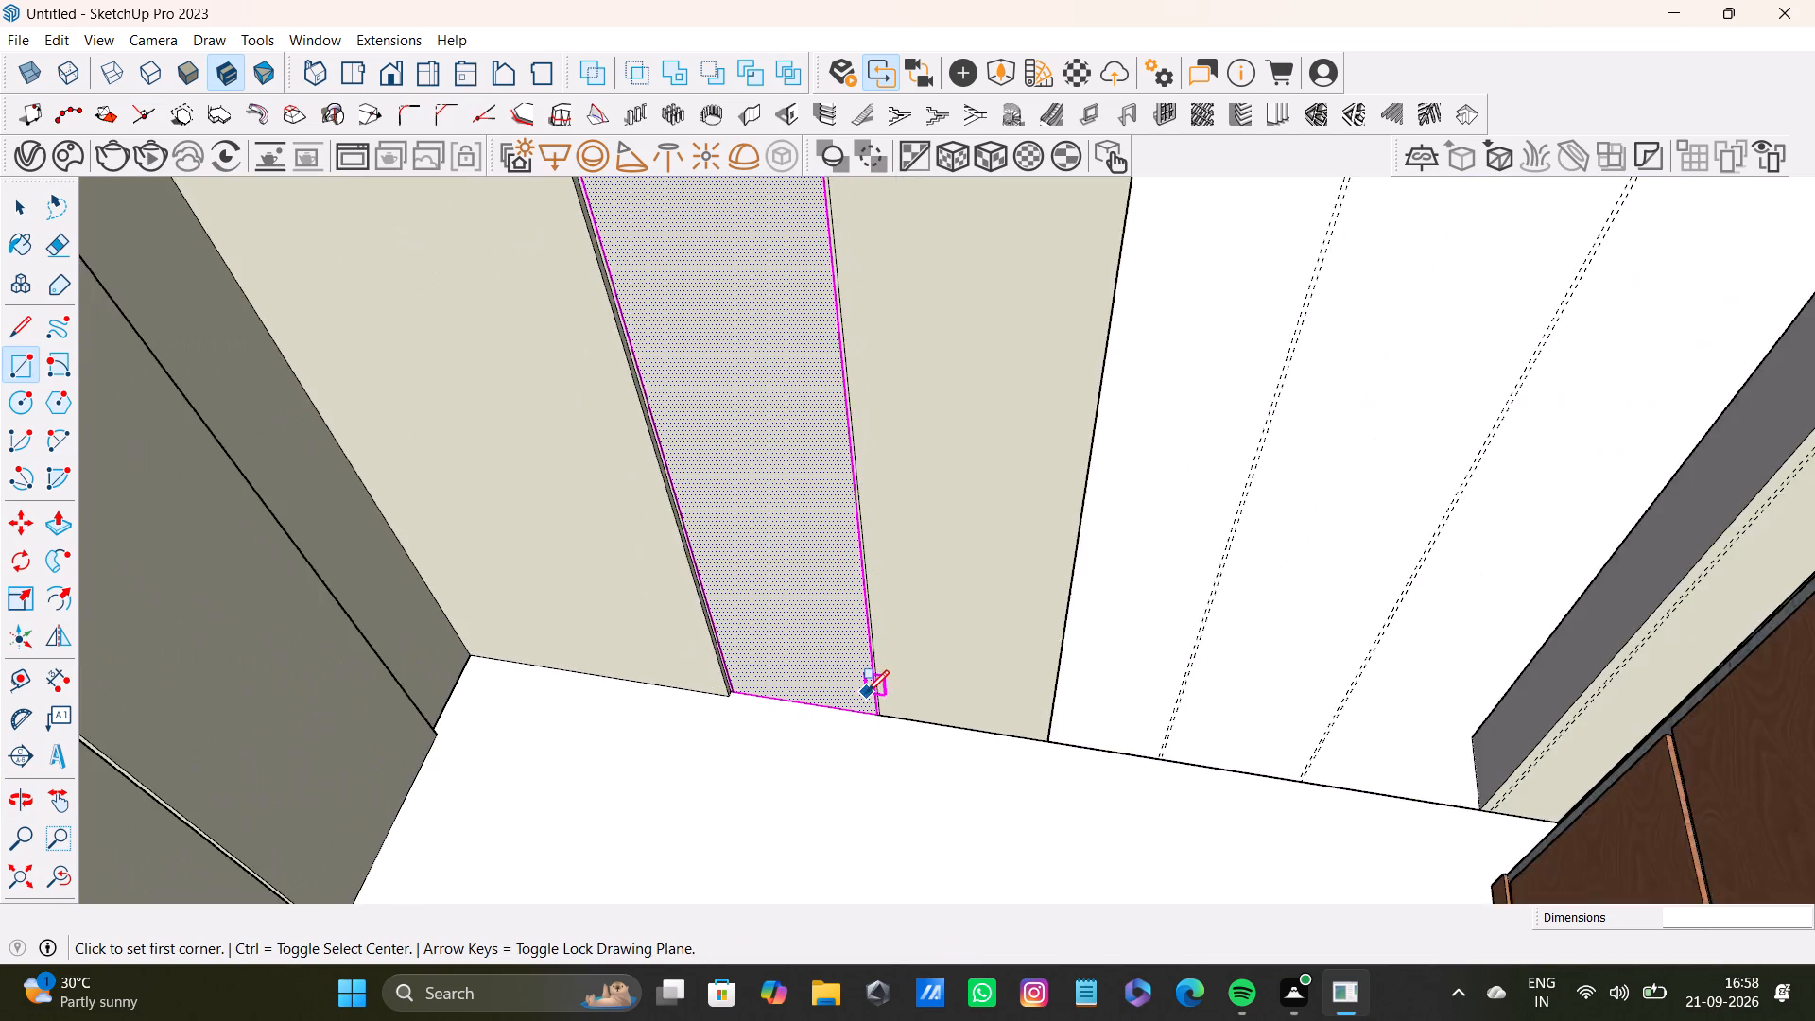
scroll(867, 692, "down", 4)
middle_click_drag(860, 629, 900, 864, "shift")
scroll(864, 765, "down", 8)
middle_click_drag(849, 643, 872, 754, "shift")
scroll(830, 666, "up", 4)
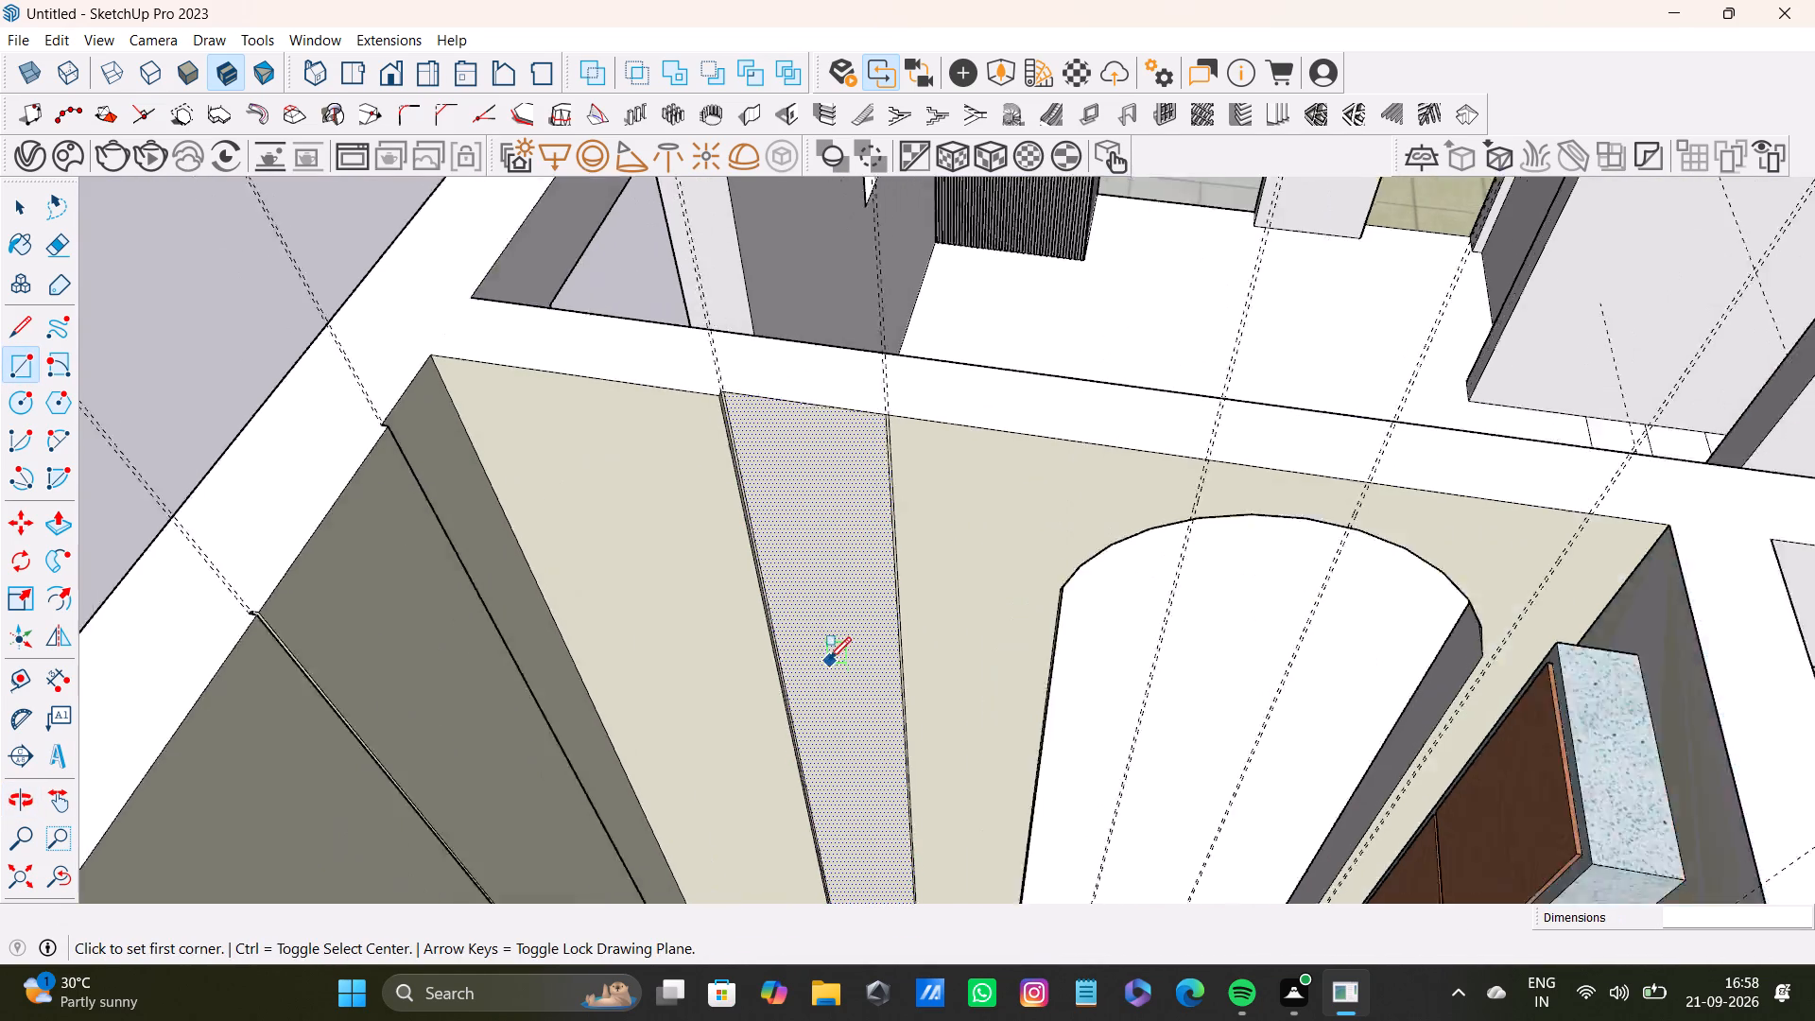
key("space")
left_click(813, 499)
key("p")
left_click_drag(778, 361, 688, 368)
key("space")
Draw a gap strip about 3/16" by 6 1/16" between the third guide pair, from the wall's top edge to the arch.
scroll(767, 481, "down", 8)
scroll(941, 554, "up", 1, "shift")
middle_click_drag(942, 552, 886, 521, "shift")
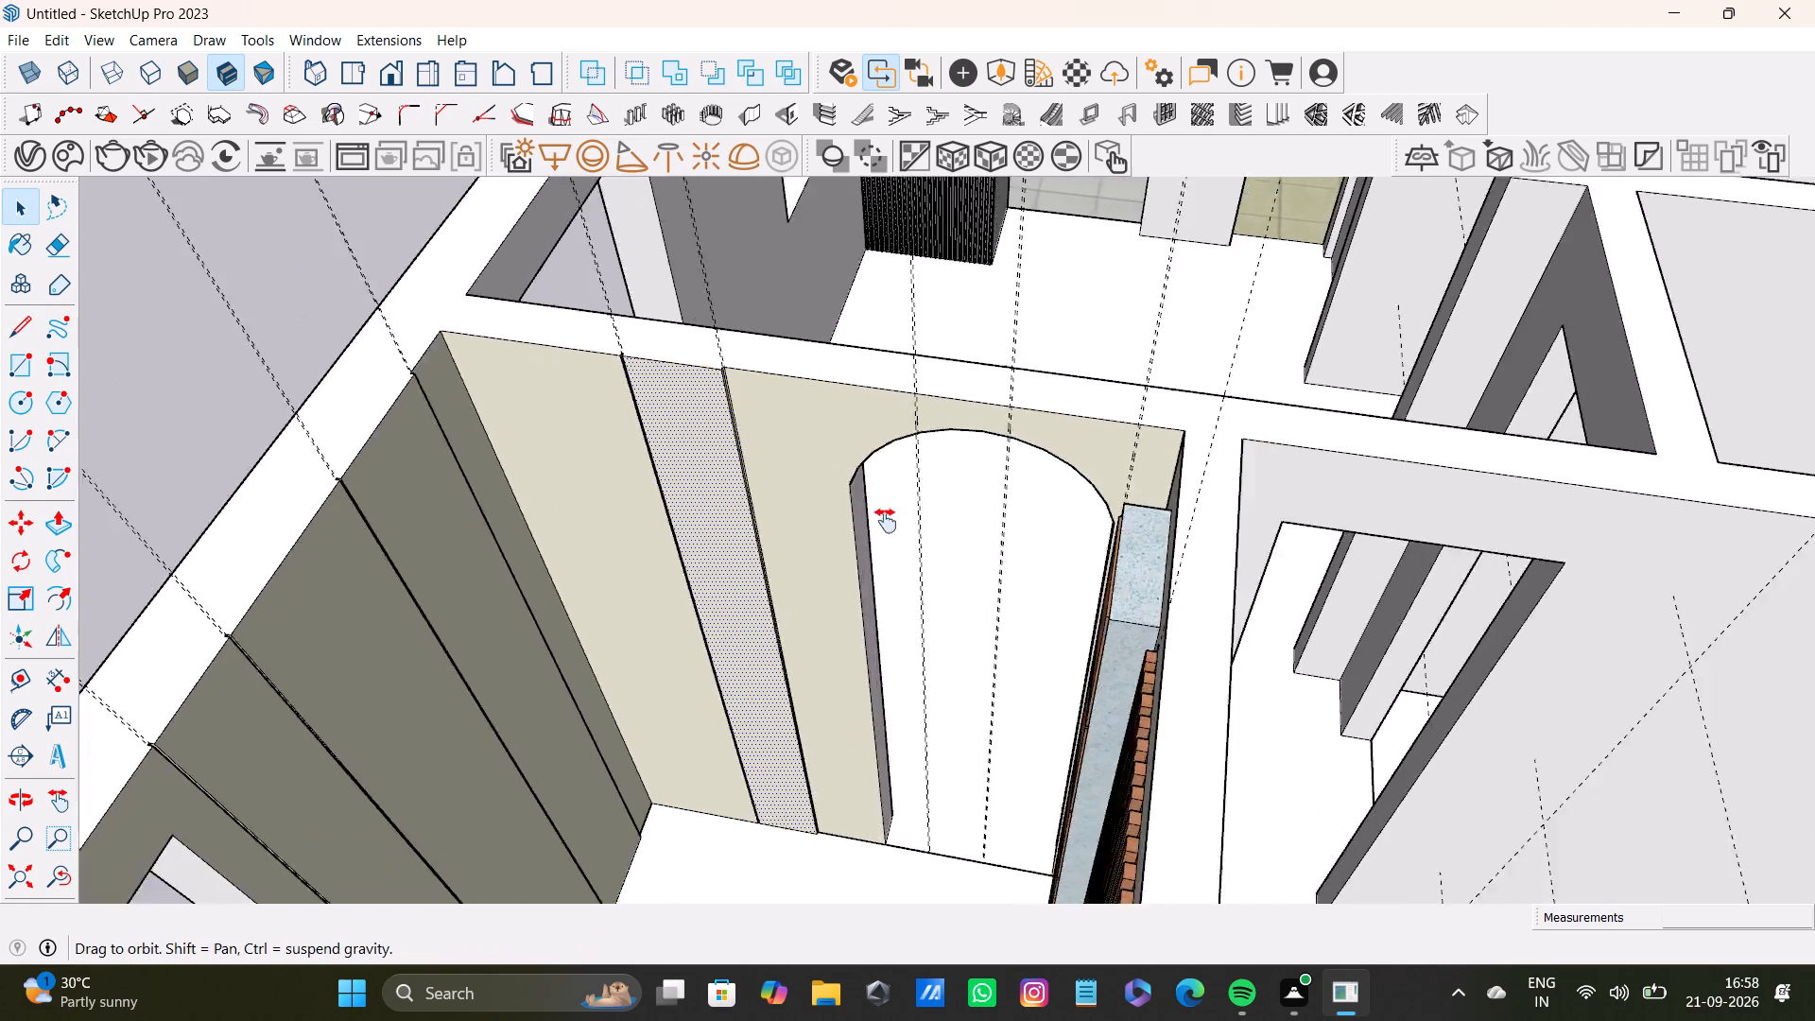
middle_click_drag(886, 521, 806, 495, "shift")
scroll(739, 434, "up", 3)
middle_click_drag(680, 397, 964, 479, "shift")
middle_click_drag(1309, 503, 1098, 459, "shift")
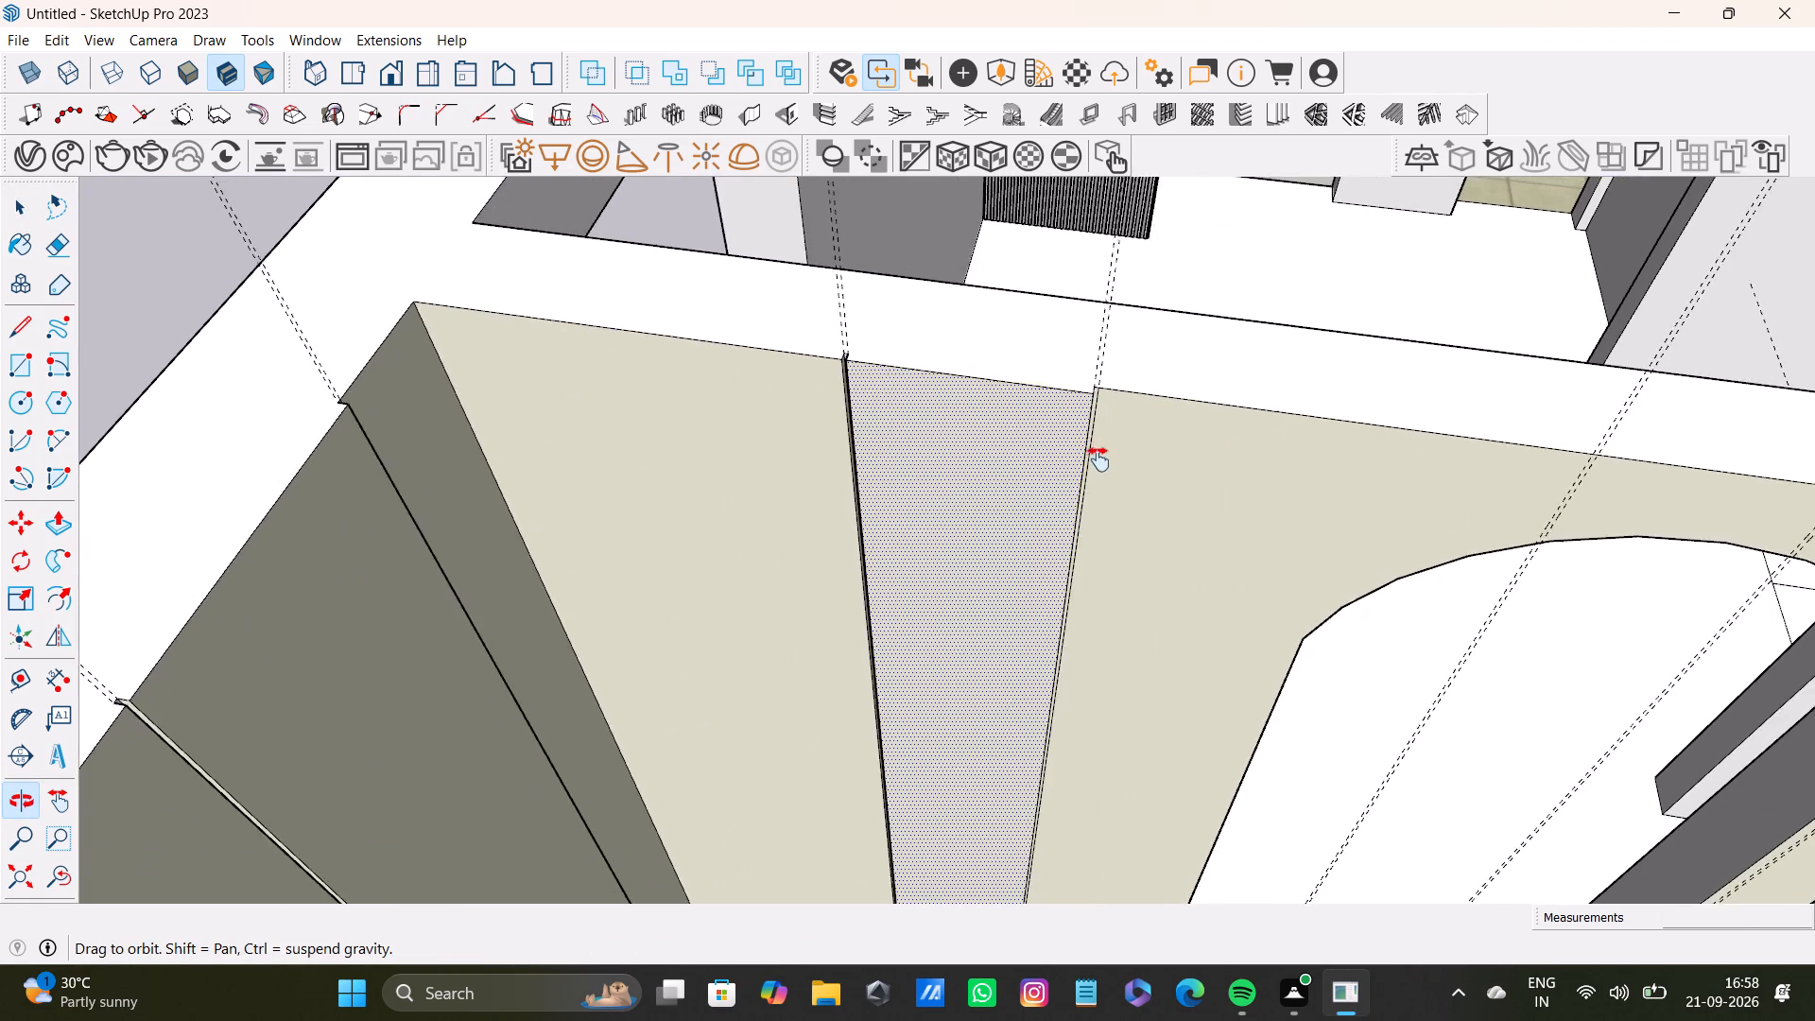
middle_click_drag(1098, 459, 767, 472, "shift")
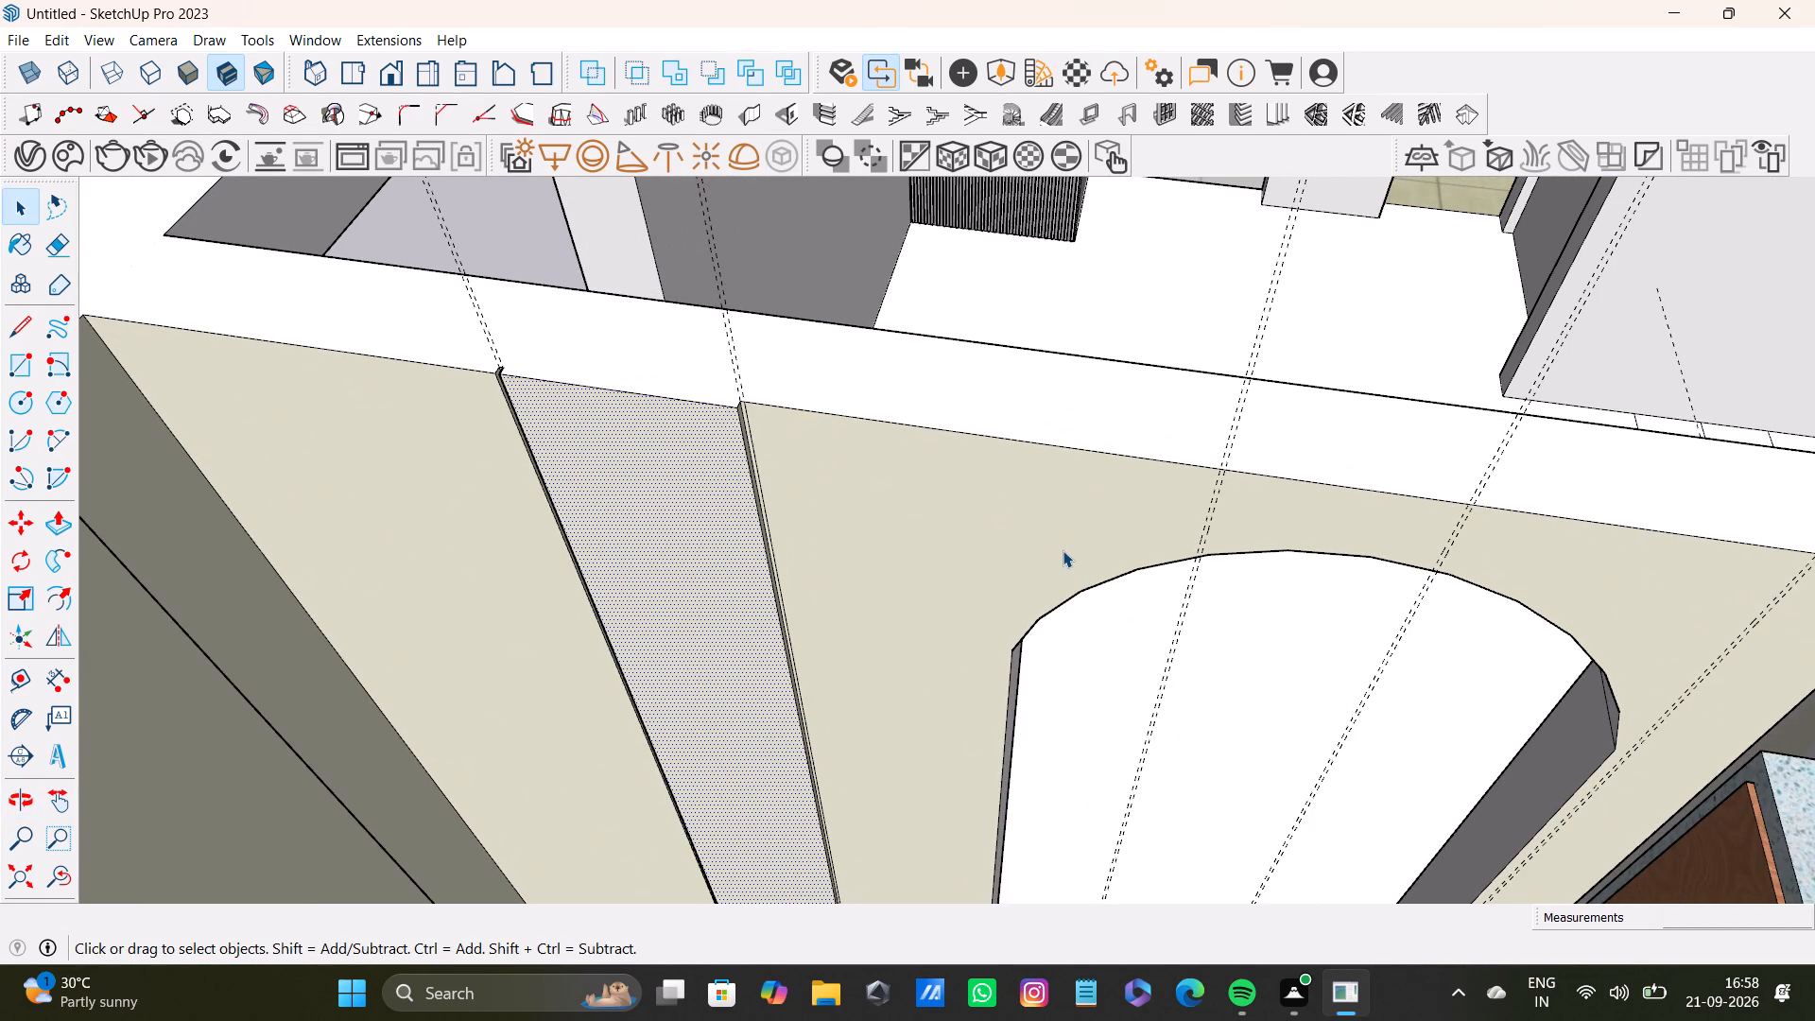
key("r")
scroll(1133, 523, "up", 10)
middle_click_drag(1407, 466, 1227, 426, "shift")
scroll(1074, 469, "up", 6)
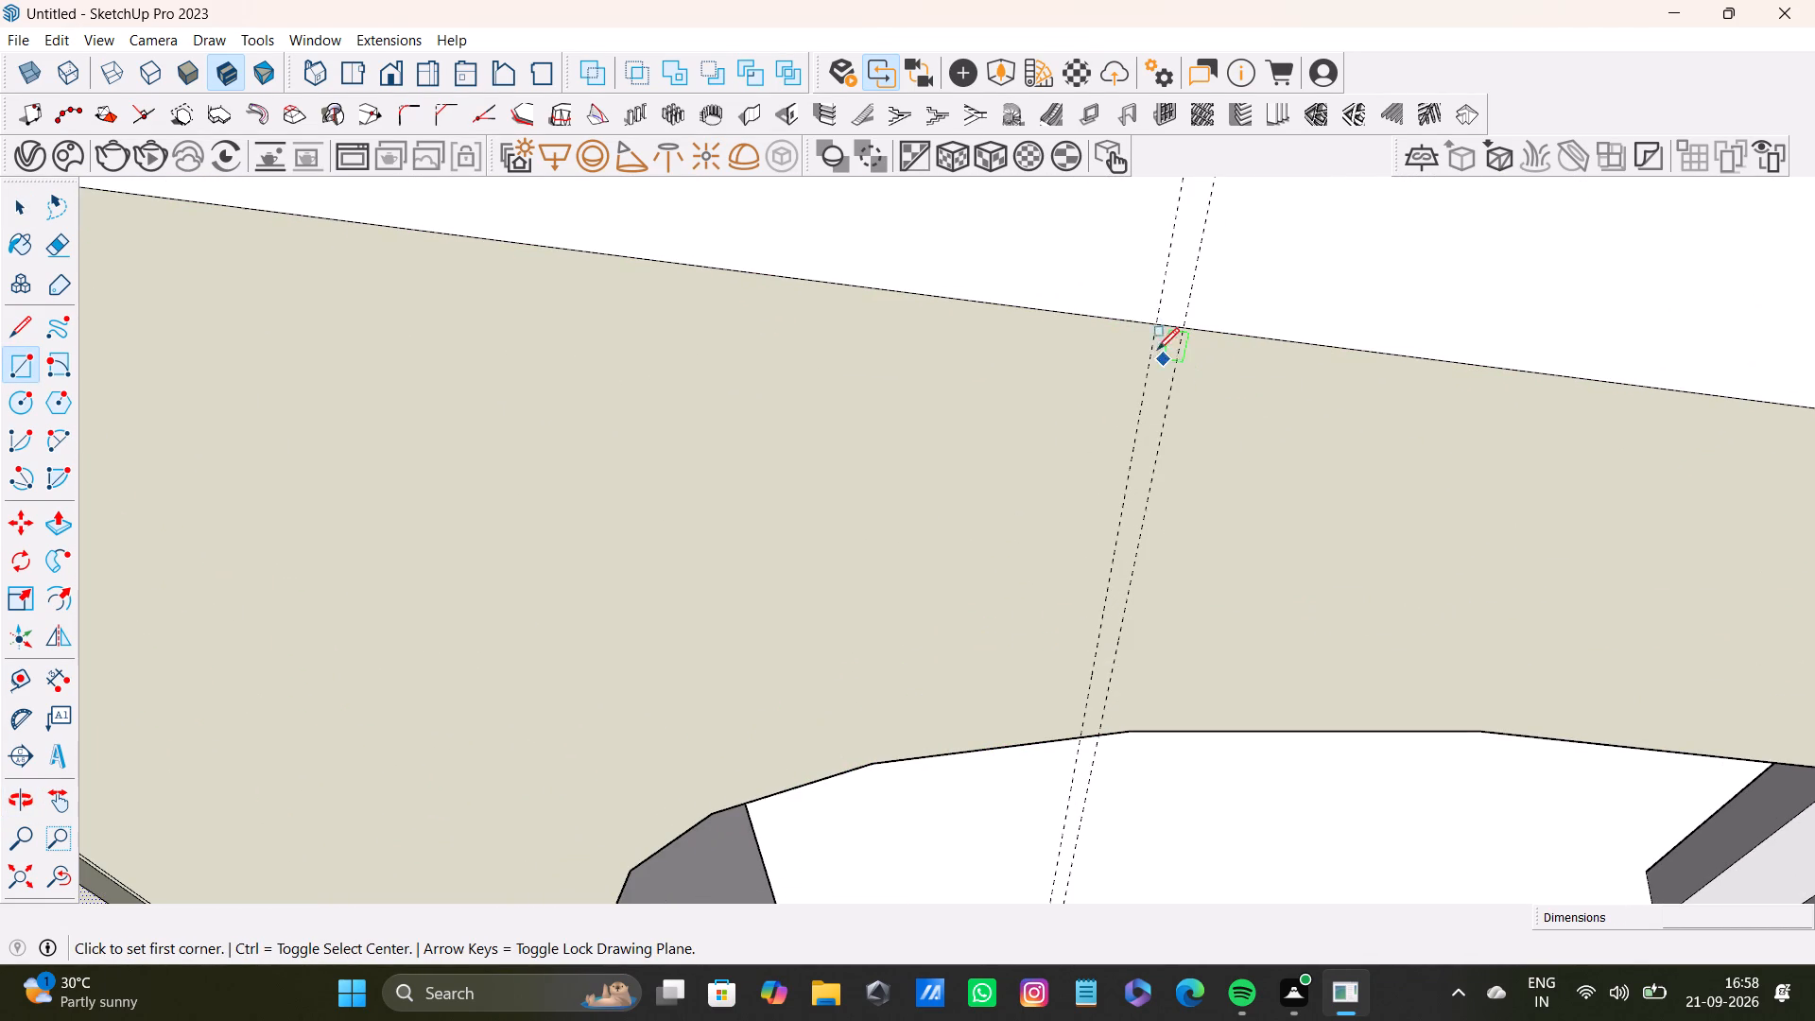
left_click(1153, 322)
middle_click_drag(1149, 601, 1113, 492, "shift")
scroll(1064, 558, "up", 1)
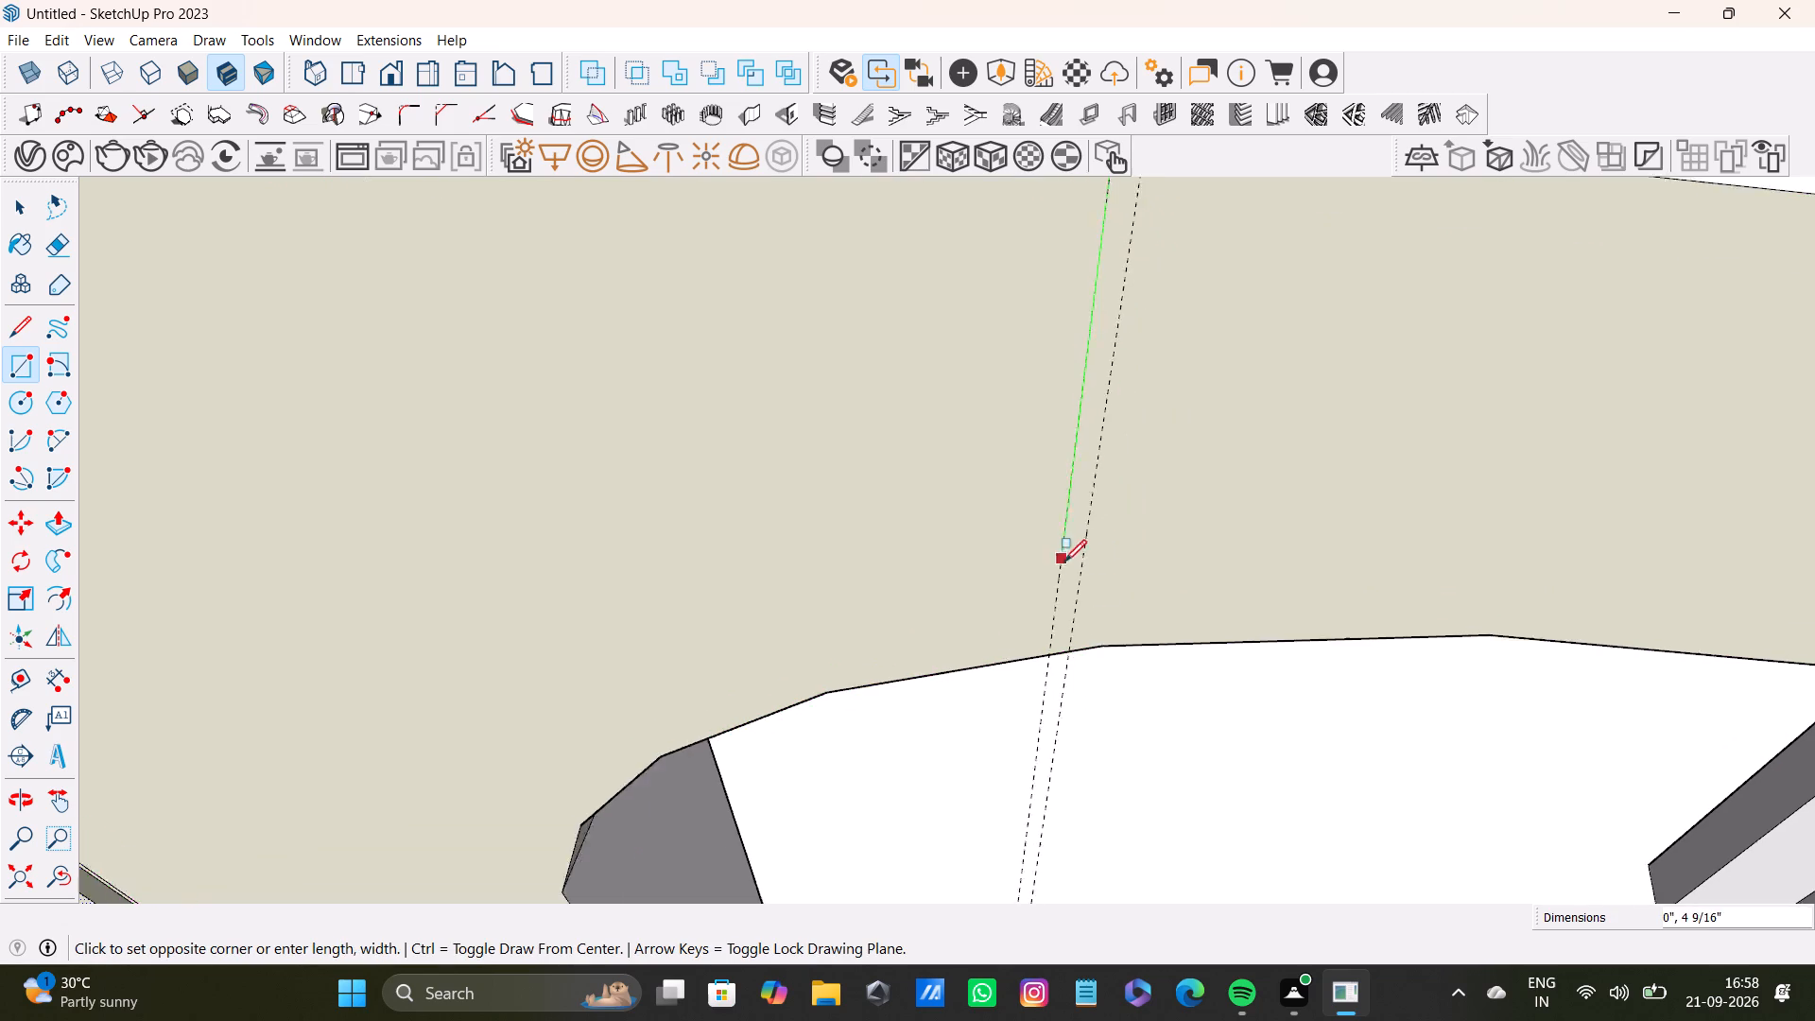
scroll(1064, 562, "up", 1)
left_click(1069, 657)
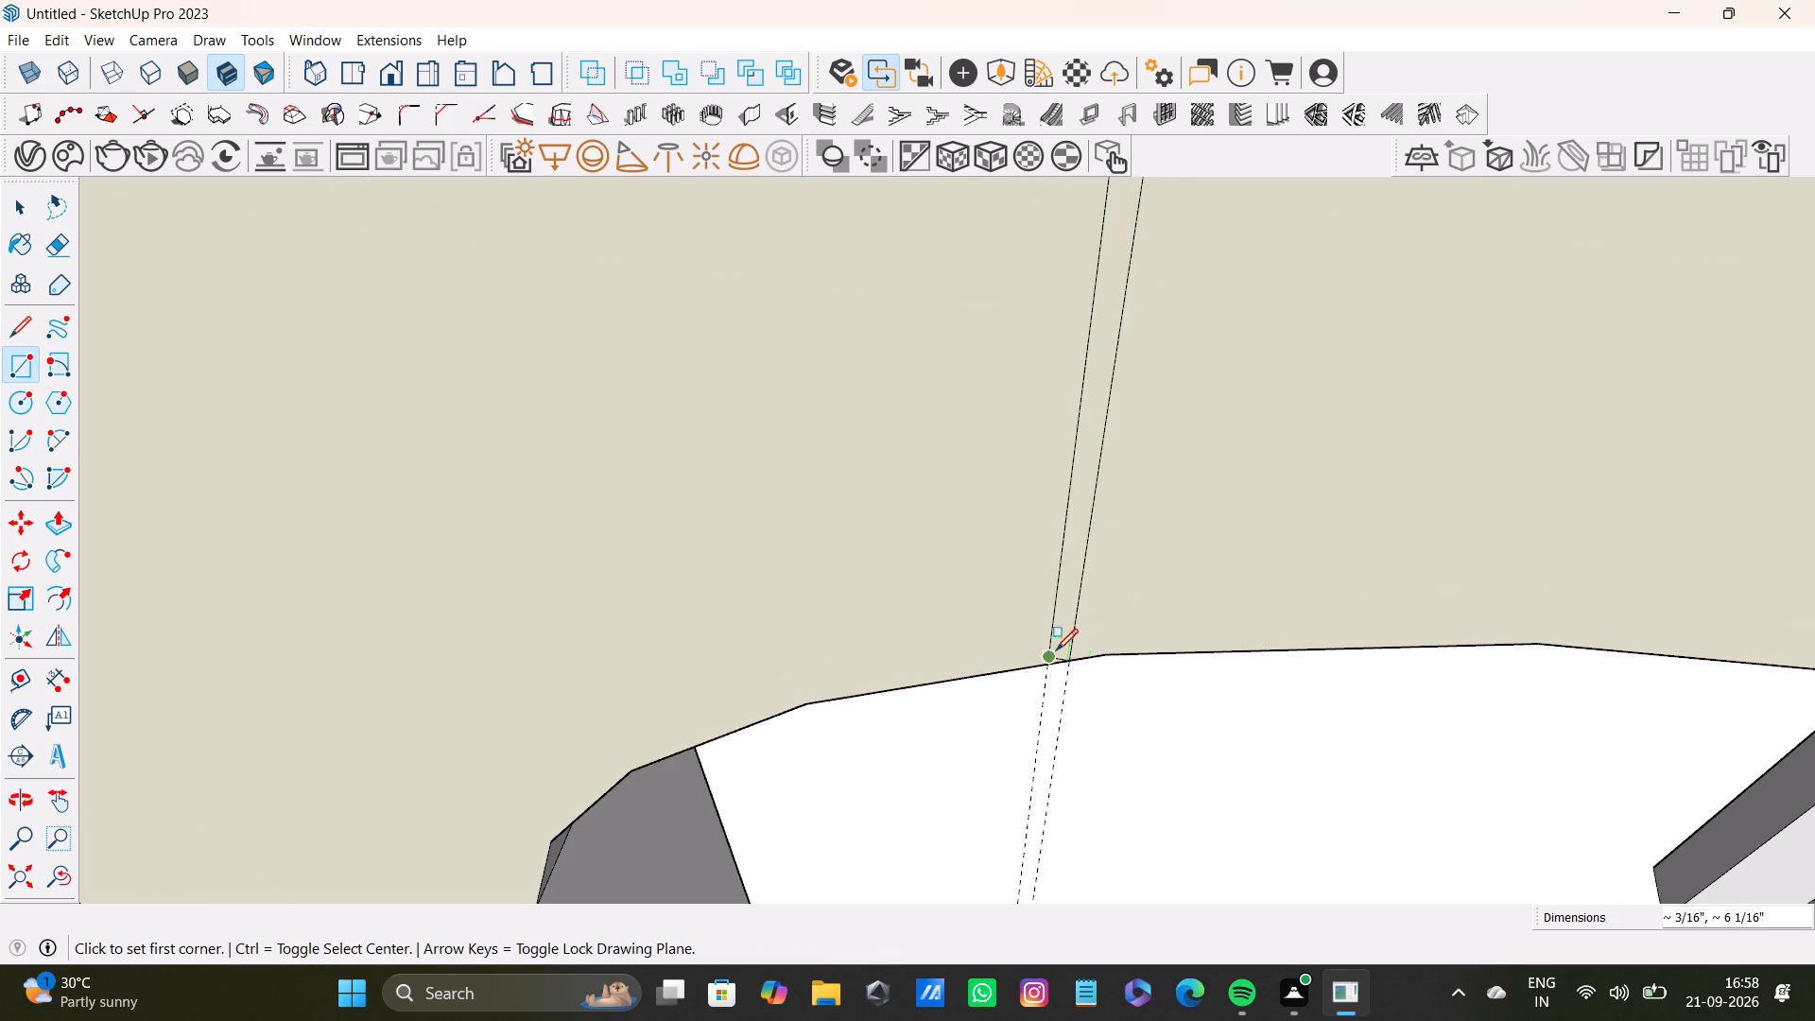
Draw a gap strip about 3/16" by 4 5/8" between the fourth guide pair, from the wall's top edge to the arch.
scroll(1056, 650, "down", 11)
middle_click_drag(1052, 640, 986, 292, "shift")
scroll(981, 379, "down", 3)
middle_click_drag(1028, 663, 1028, 729)
scroll(1094, 492, "up", 11)
scroll(1119, 509, "down", 6)
scroll(1122, 496, "up", 3)
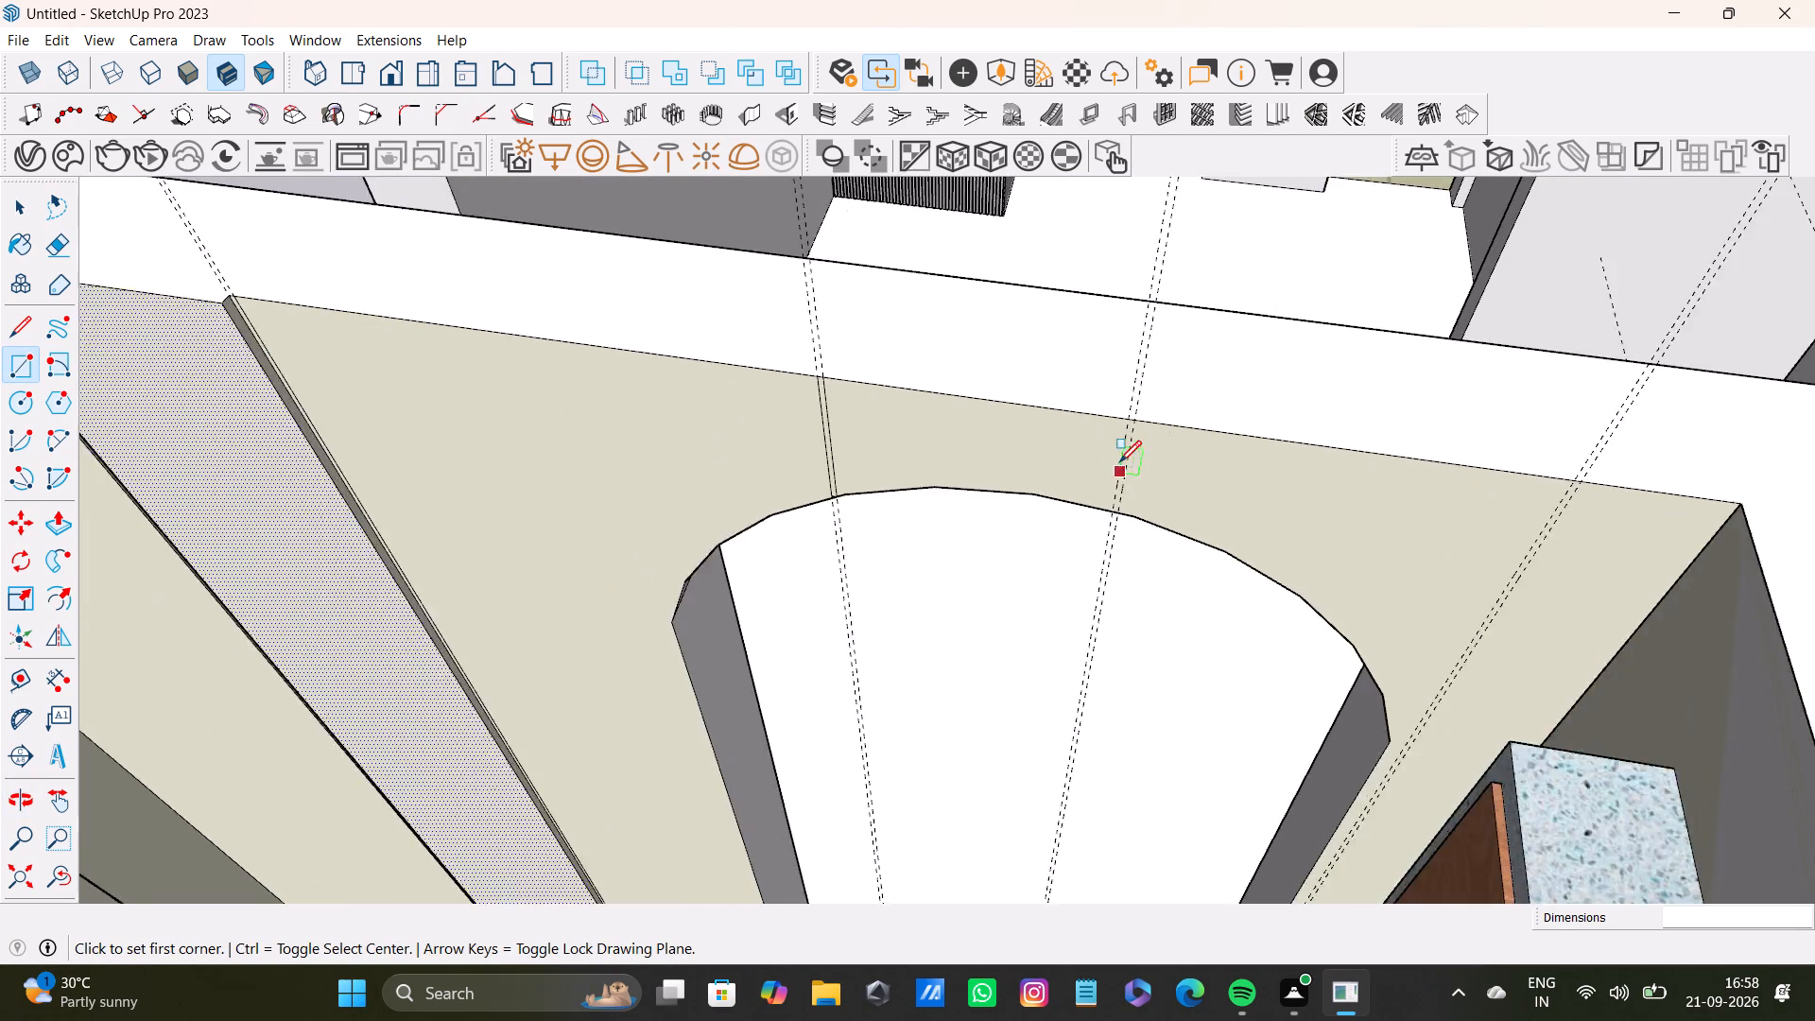
scroll(1119, 462, "up", 13)
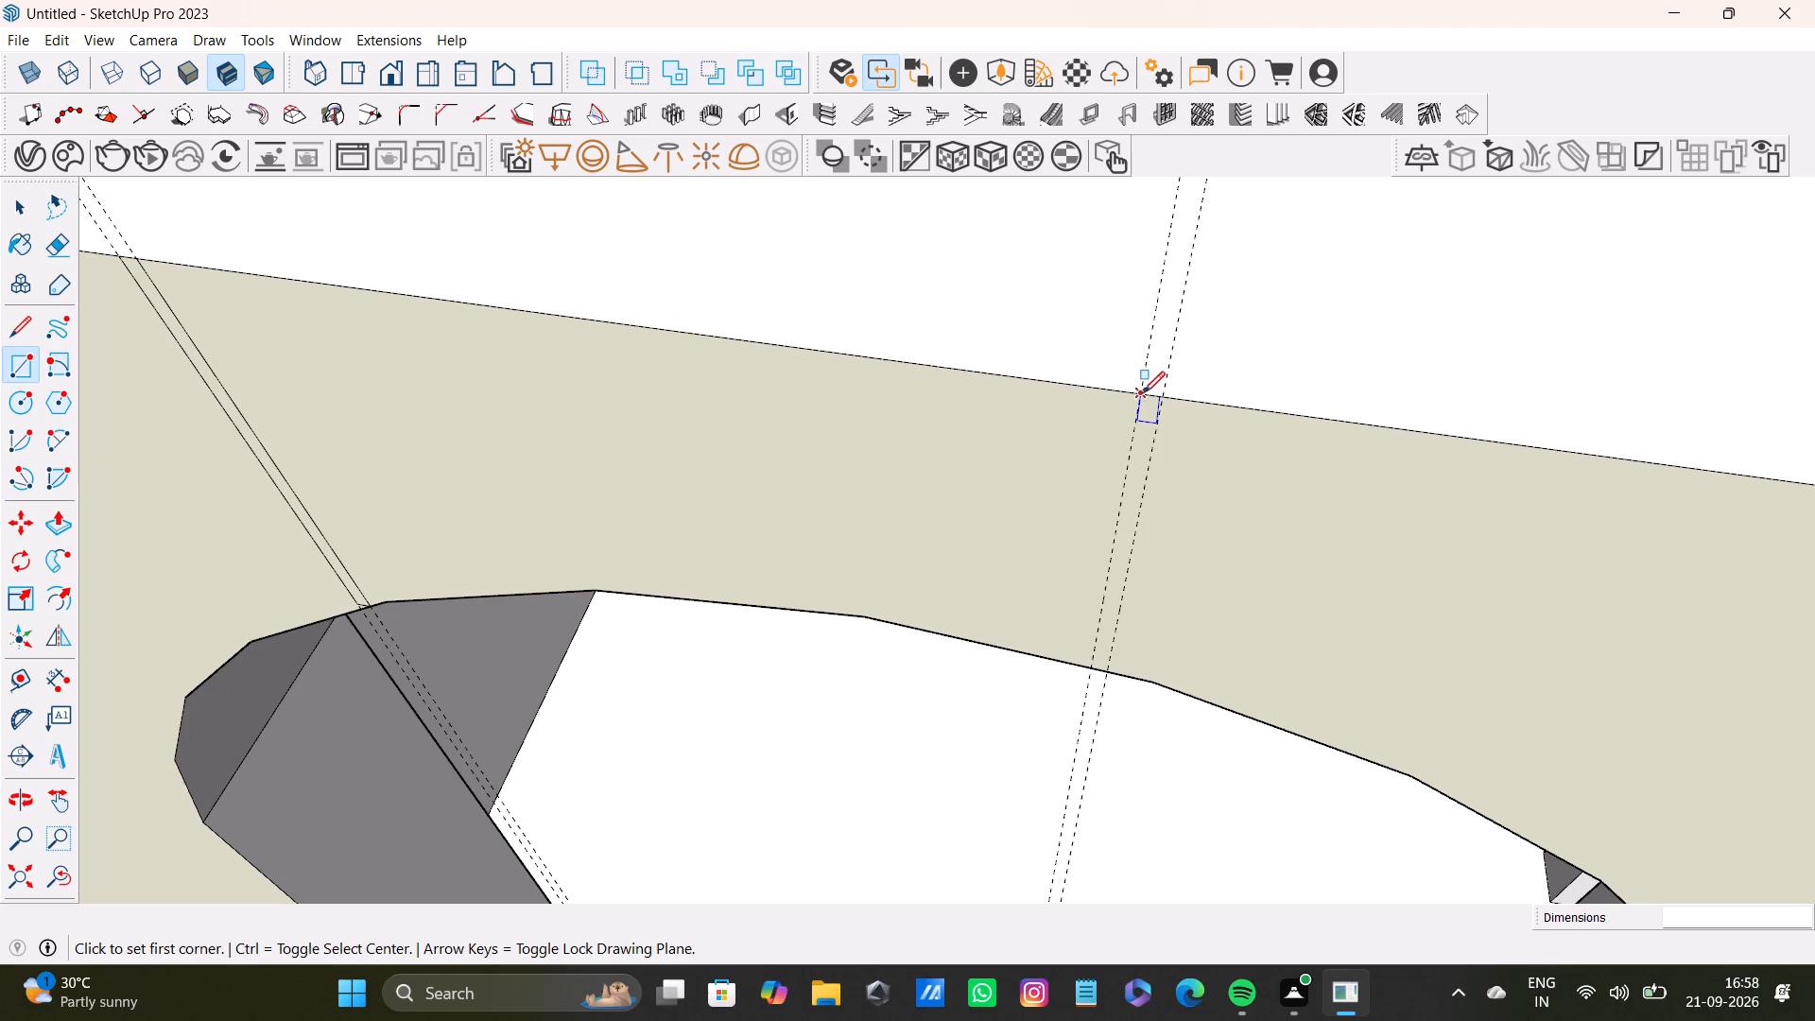
left_click(1141, 396)
left_click(1115, 669)
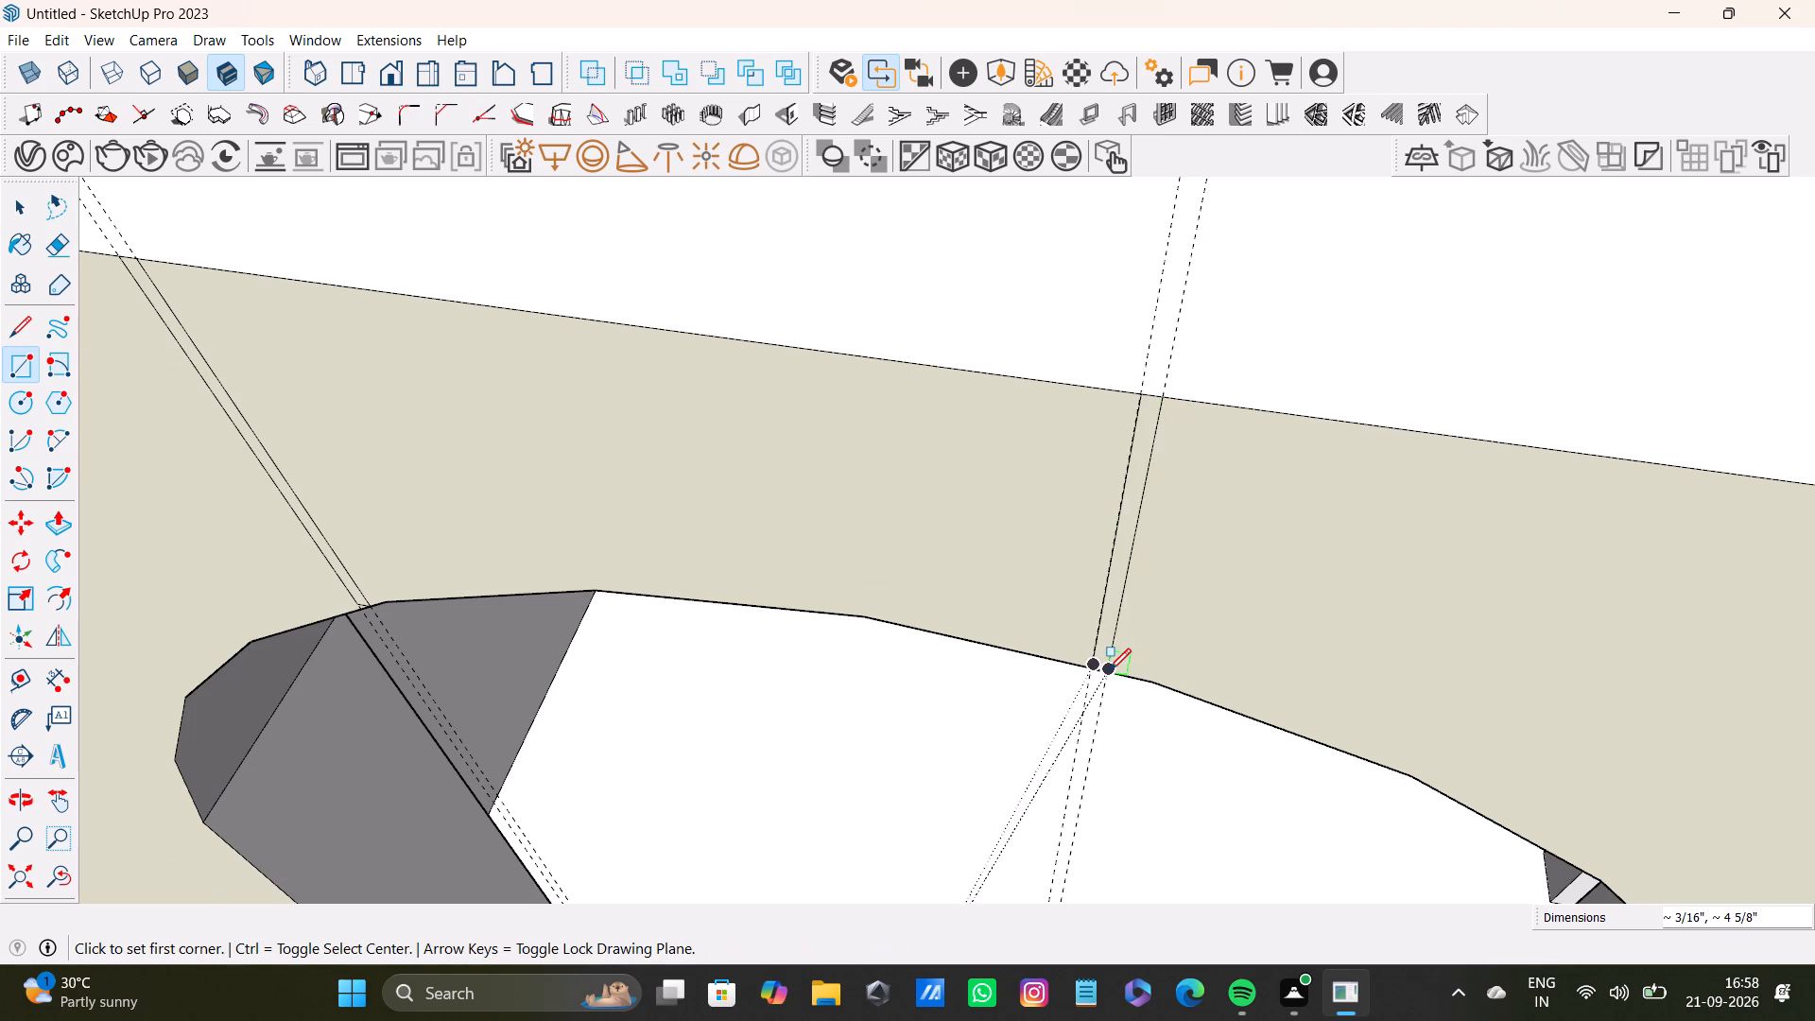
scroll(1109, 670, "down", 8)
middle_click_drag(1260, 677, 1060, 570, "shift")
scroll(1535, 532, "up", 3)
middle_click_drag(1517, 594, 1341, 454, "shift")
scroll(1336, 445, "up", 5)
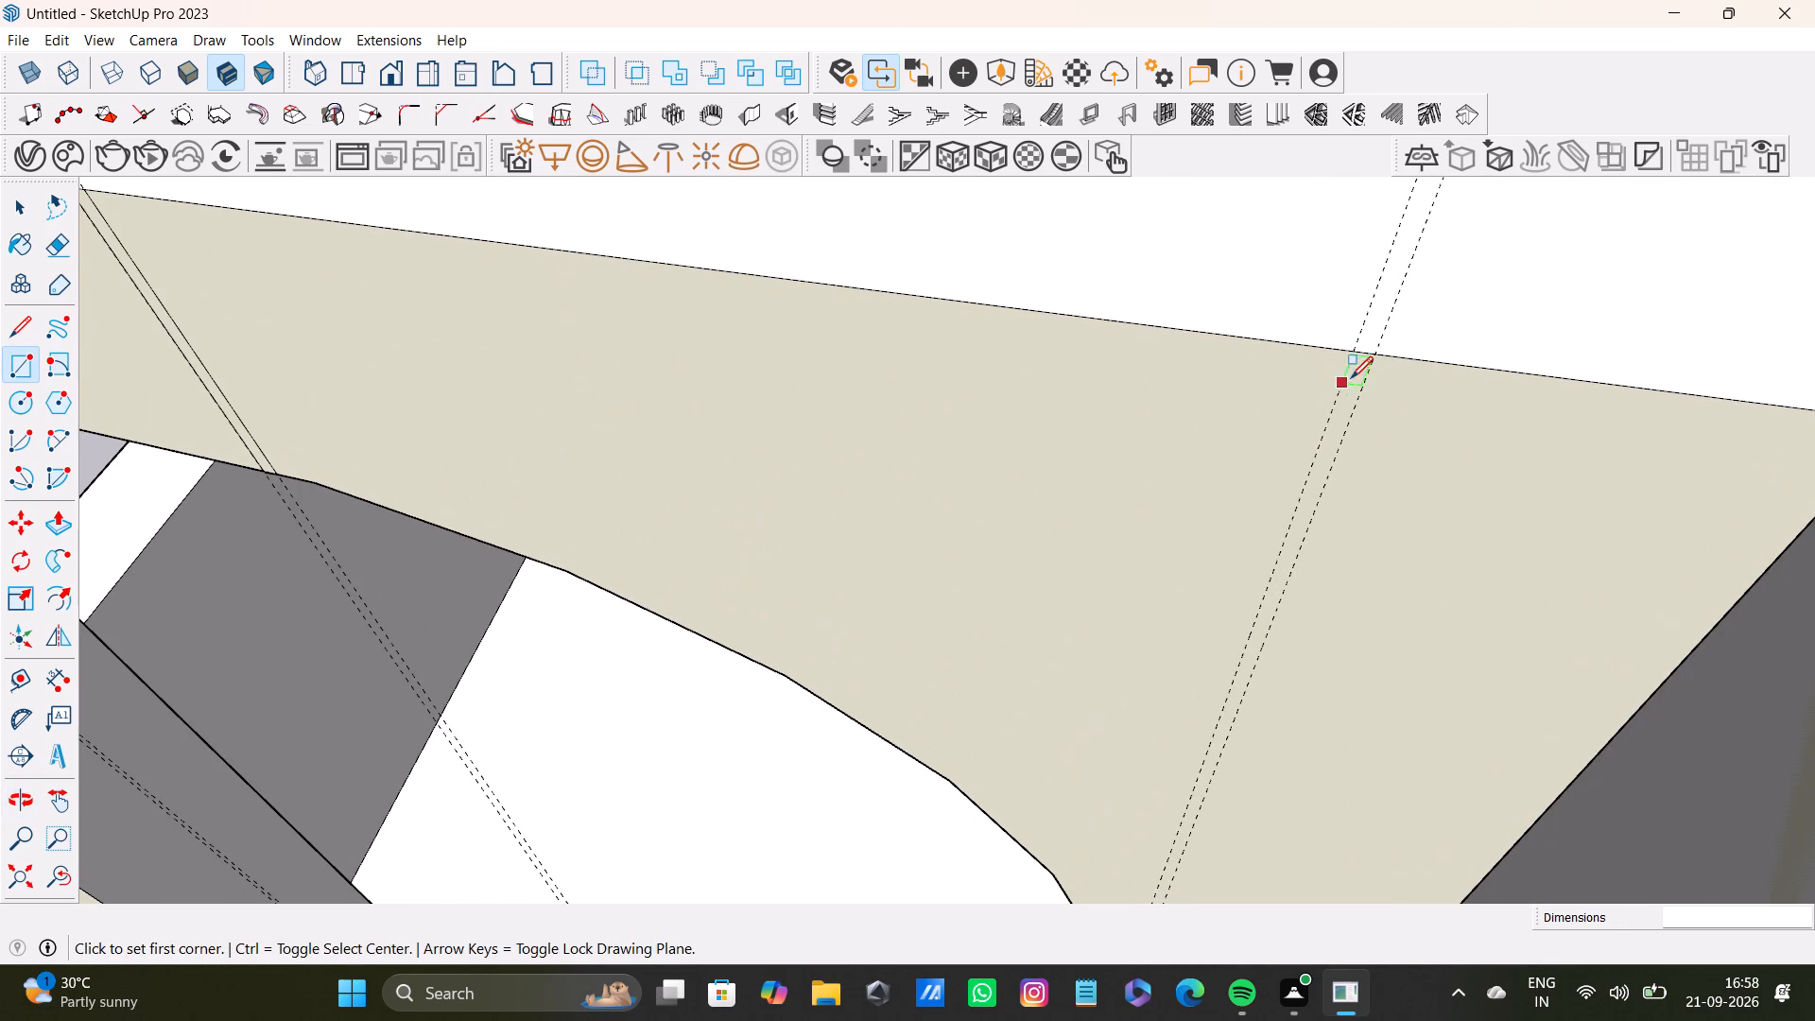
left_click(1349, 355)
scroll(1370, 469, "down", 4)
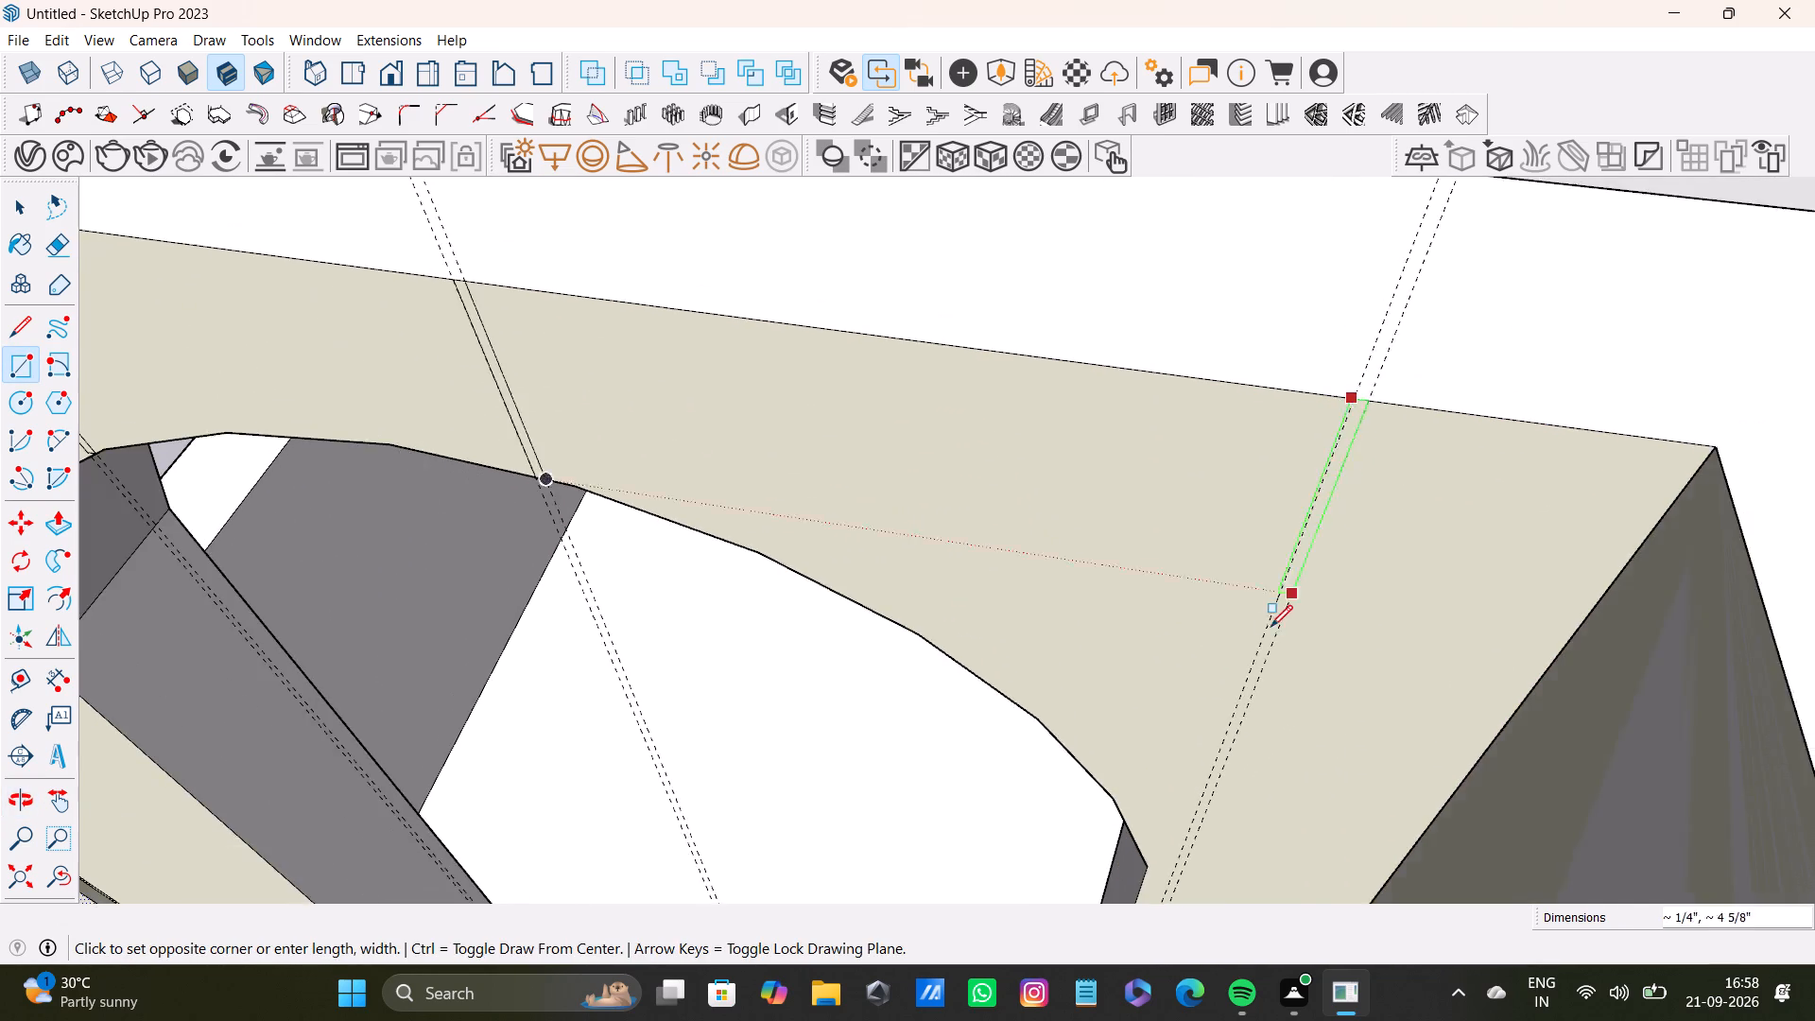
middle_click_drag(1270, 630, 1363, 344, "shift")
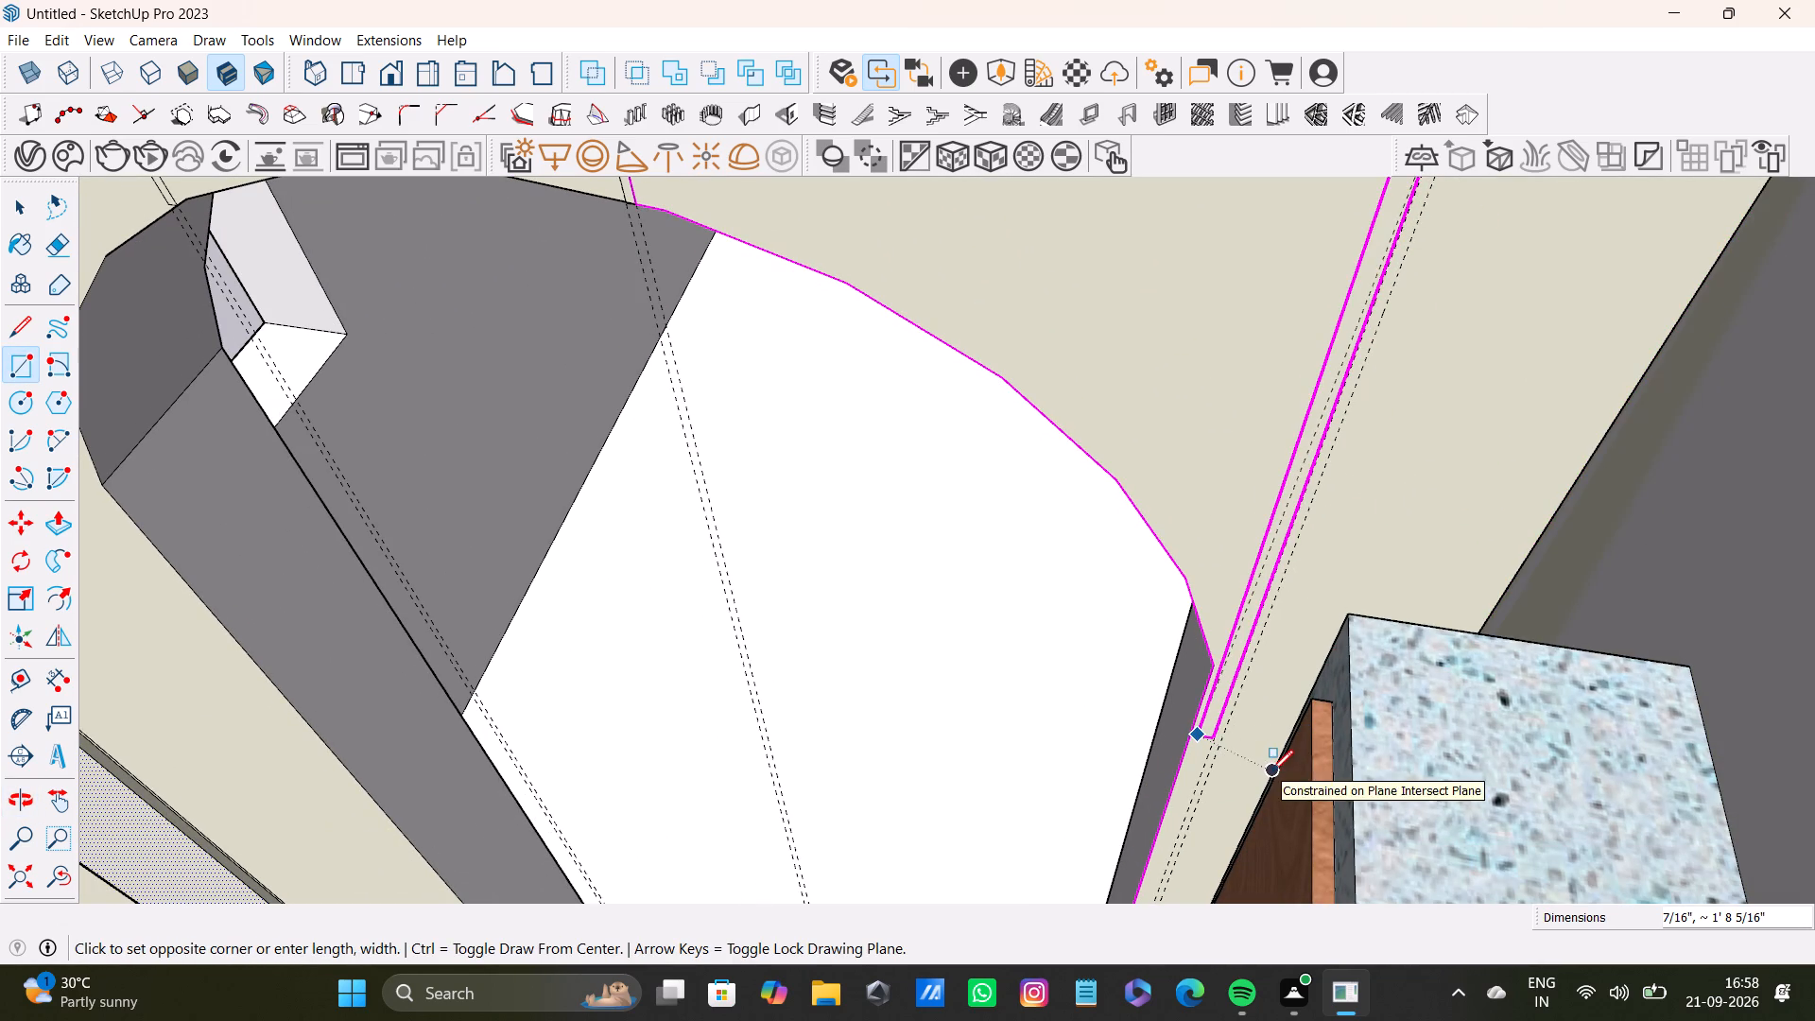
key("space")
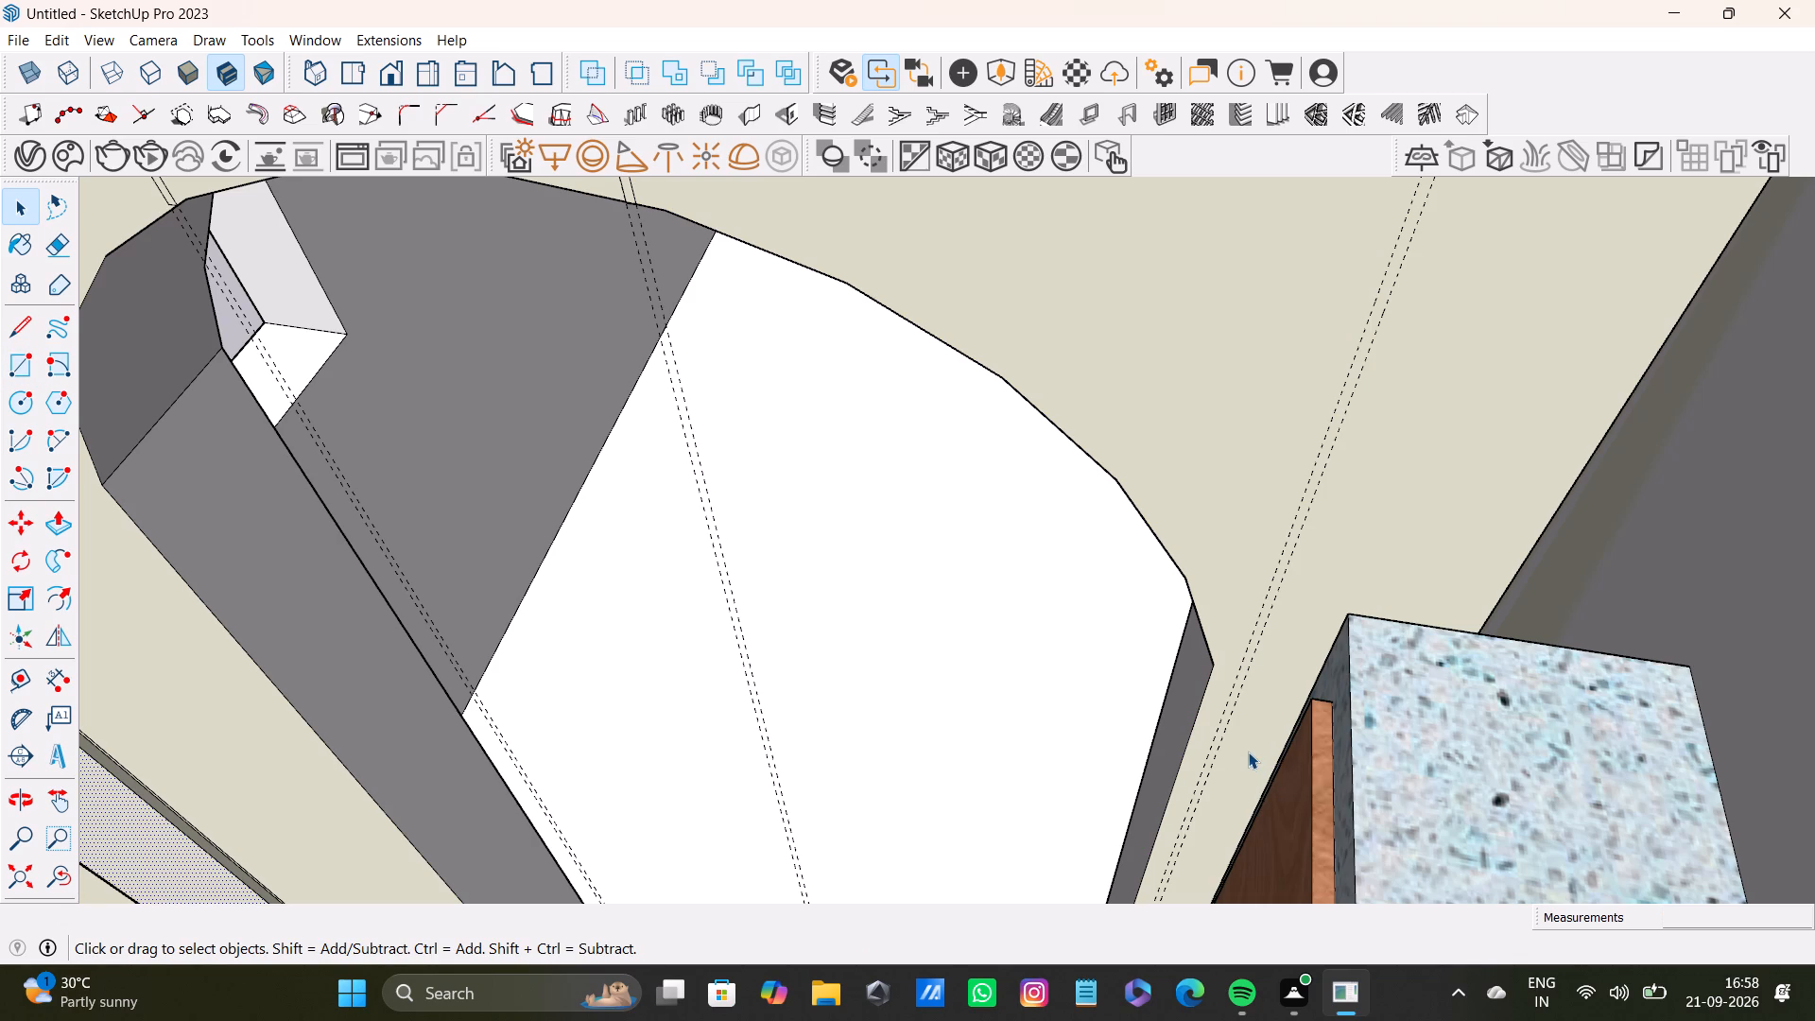
Draw a gap strip about 3/16" by 10' between the fifth guide pair beside the arch, from the wall's top edge to the floor.
key("r")
scroll(1317, 534, "up", 3)
scroll(1331, 395, "up", 1, "shift")
middle_click_drag(1333, 393, 1218, 587, "shift")
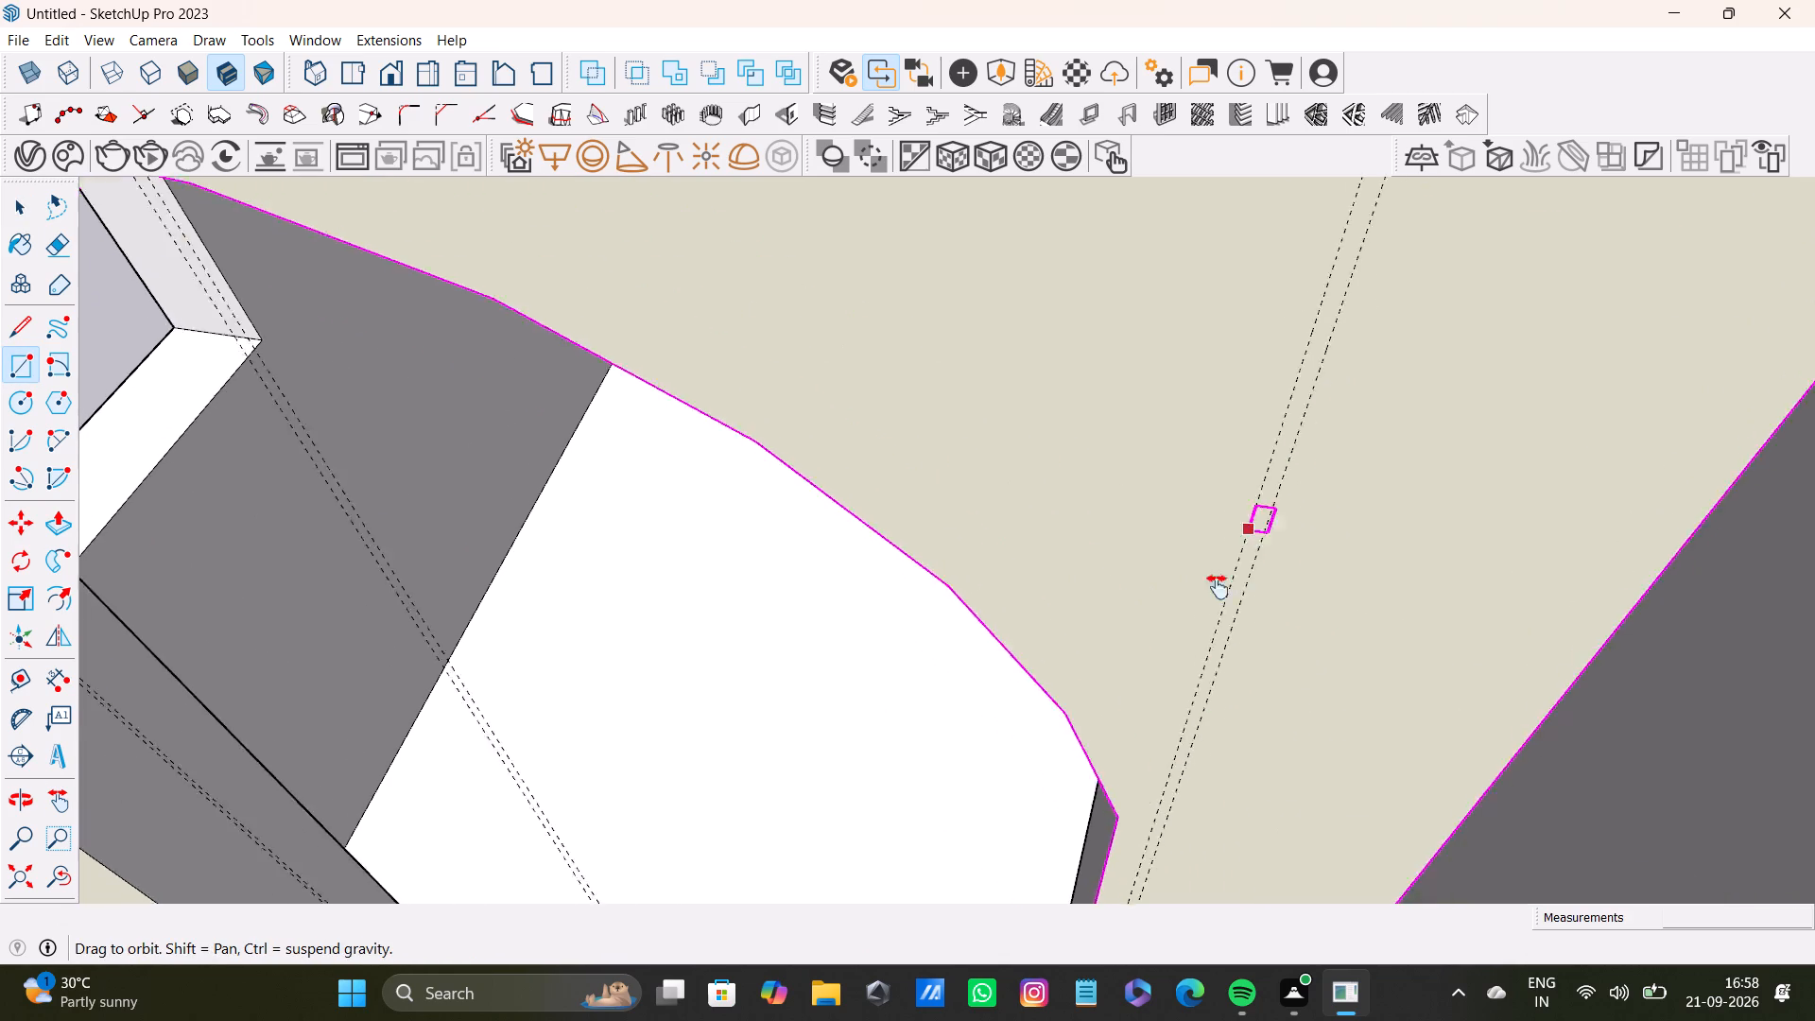
middle_click_drag(1218, 587, 1150, 785, "shift")
scroll(1286, 348, "up", 2)
left_click(1304, 251)
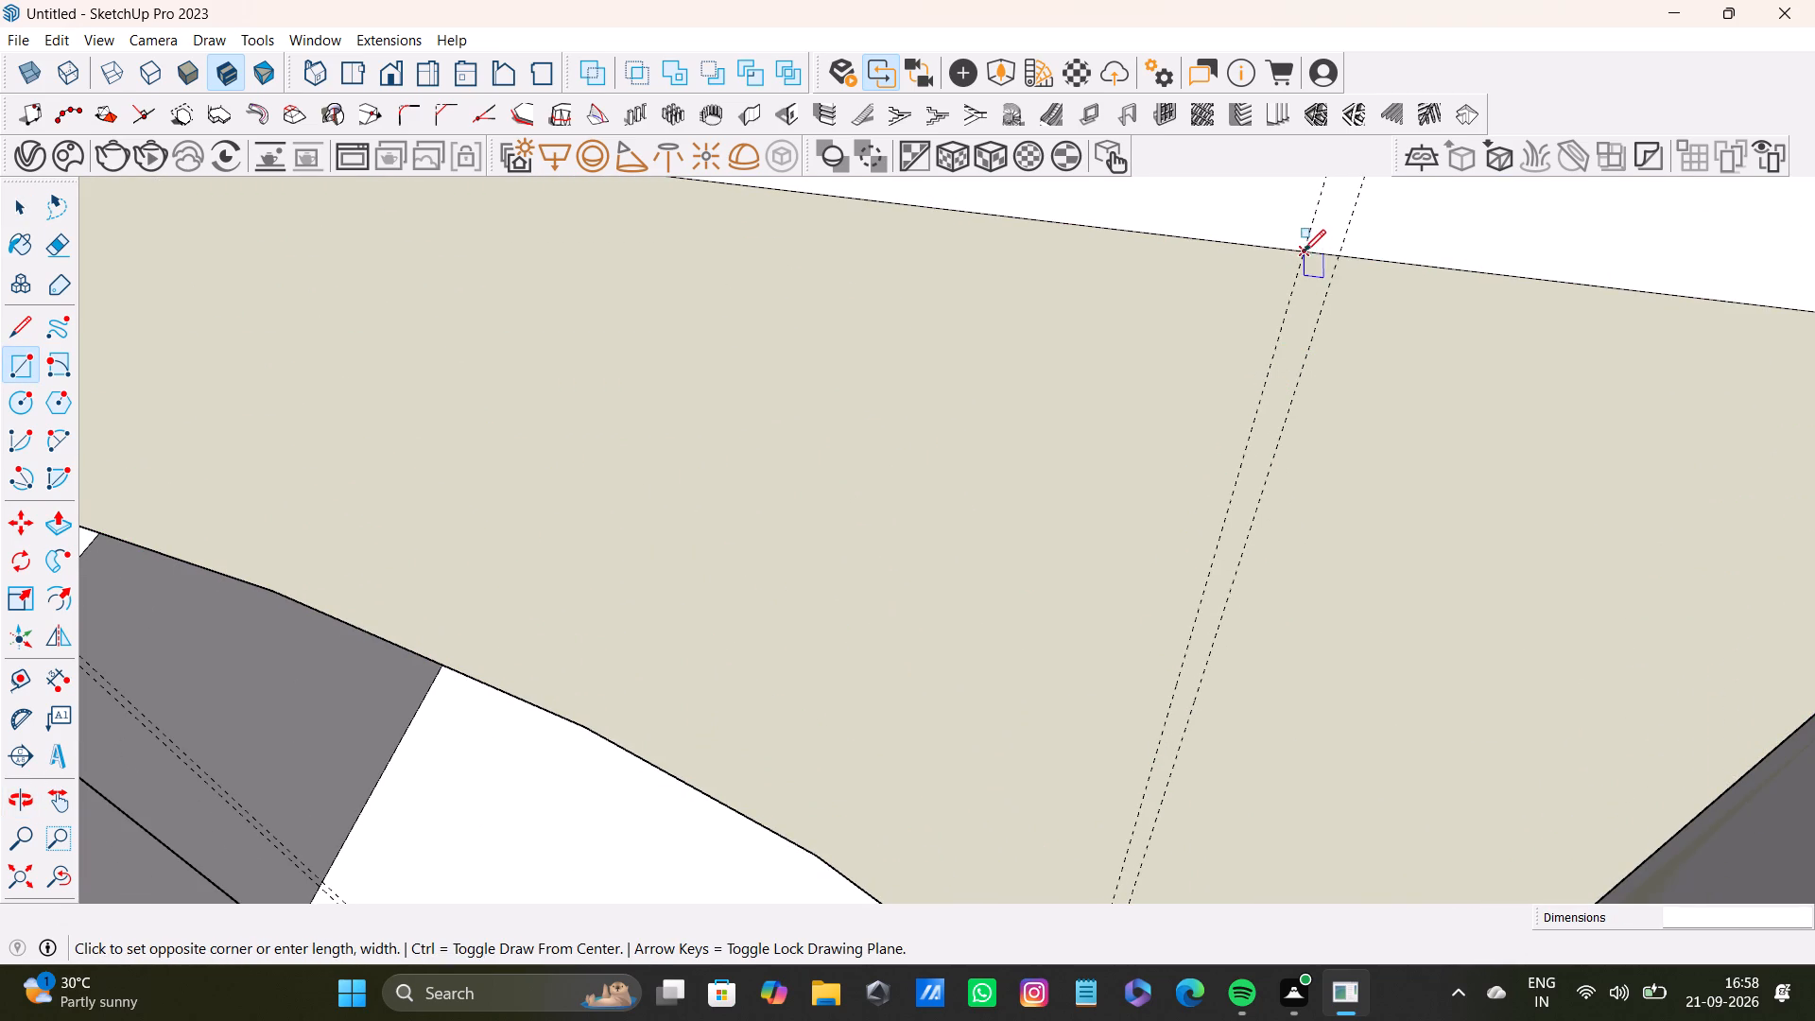
middle_click_drag(1219, 632, 1226, 342)
middle_click_drag(1121, 868, 1110, 441, "shift")
middle_click_drag(928, 741, 1232, 721)
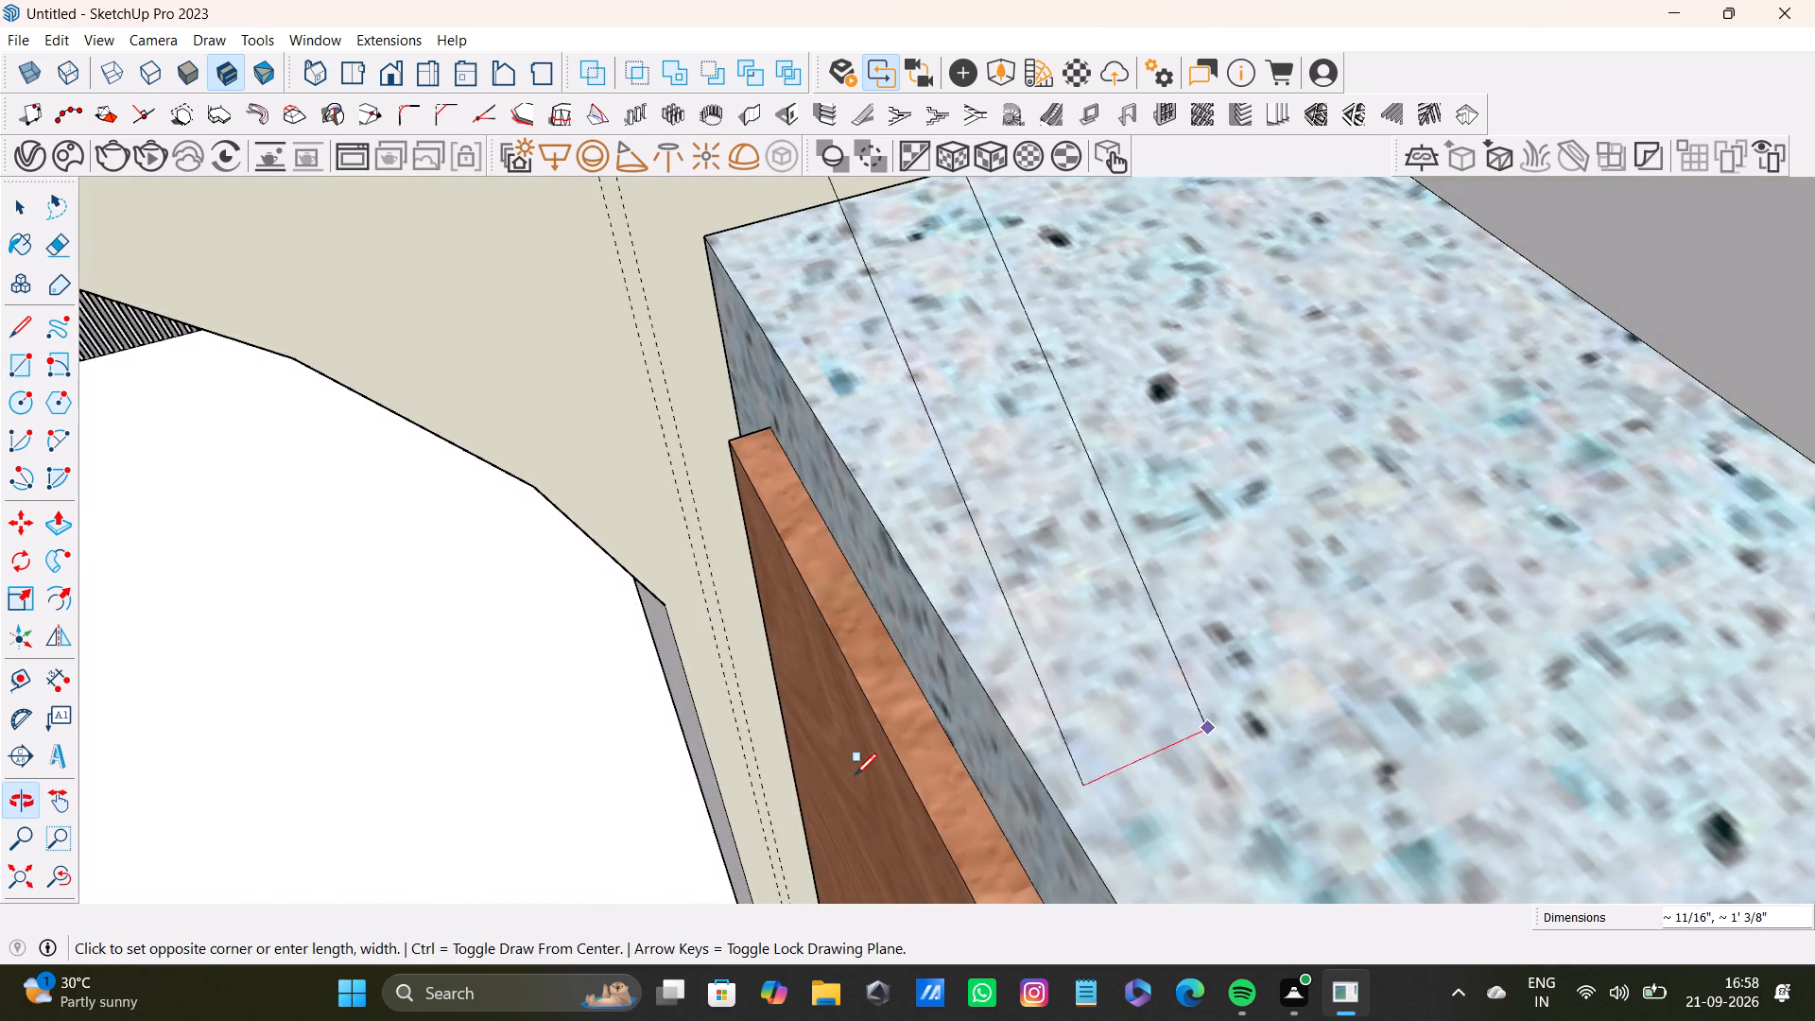
middle_click_drag(798, 838, 880, 497, "shift")
scroll(893, 669, "up", 2)
middle_click_drag(895, 797, 894, 463, "shift")
scroll(902, 650, "up", 2)
middle_click_drag(907, 750, 899, 493, "shift")
scroll(921, 733, "up", 2)
middle_click_drag(907, 793, 891, 563, "shift")
scroll(905, 761, "up", 2)
middle_click_drag(910, 802, 890, 539, "shift")
middle_click_drag(906, 795, 888, 576)
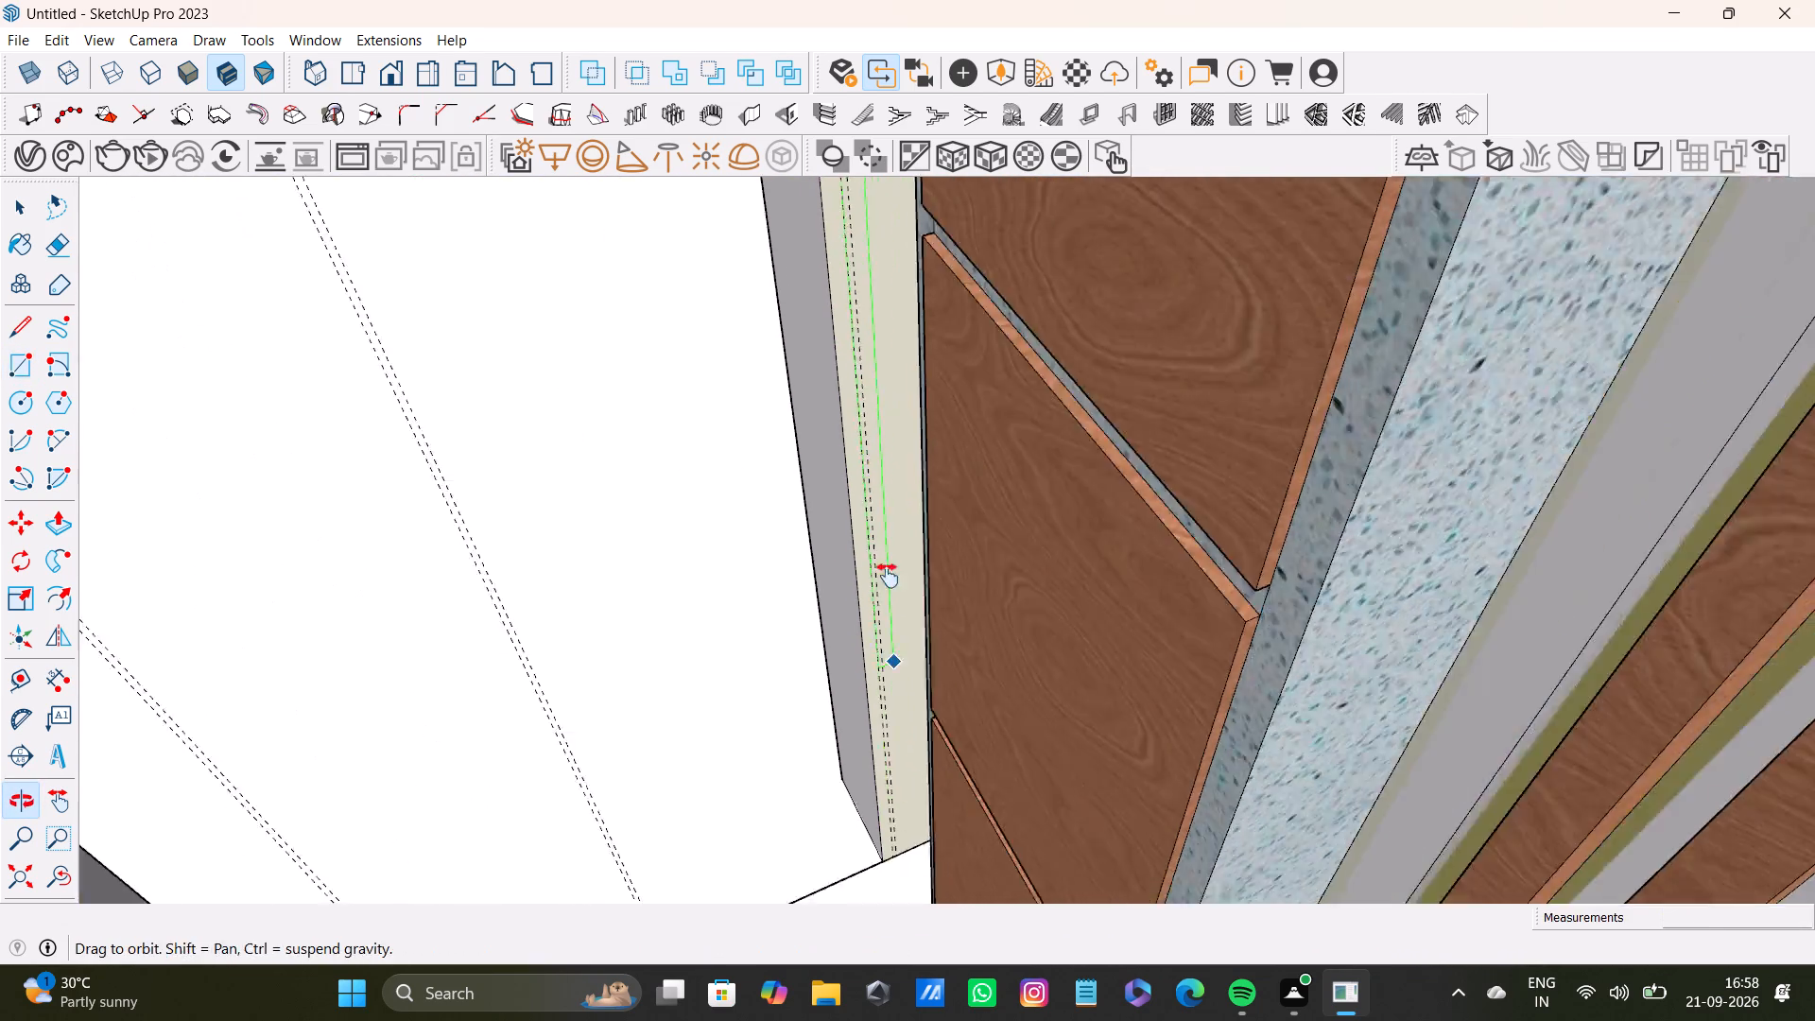
middle_click_drag(888, 576, 888, 523)
middle_click_drag(896, 712, 892, 533)
scroll(889, 586, "up", 17)
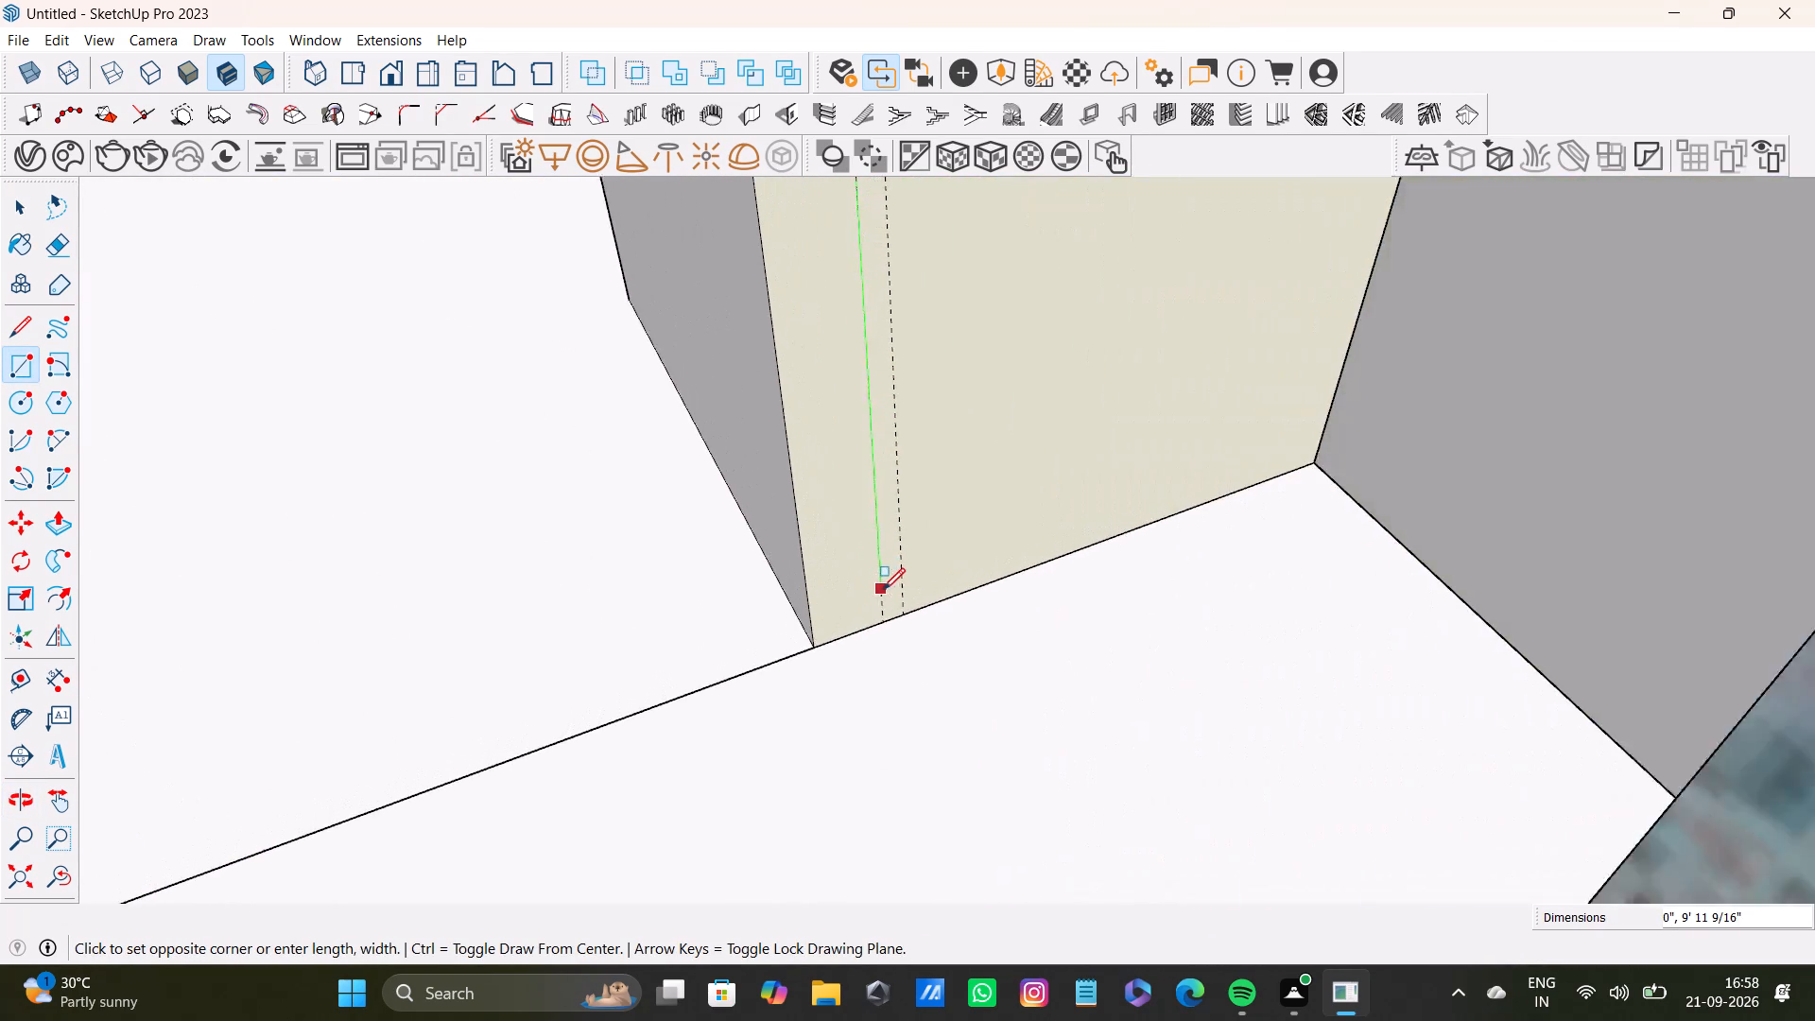
scroll(883, 590, "up", 5)
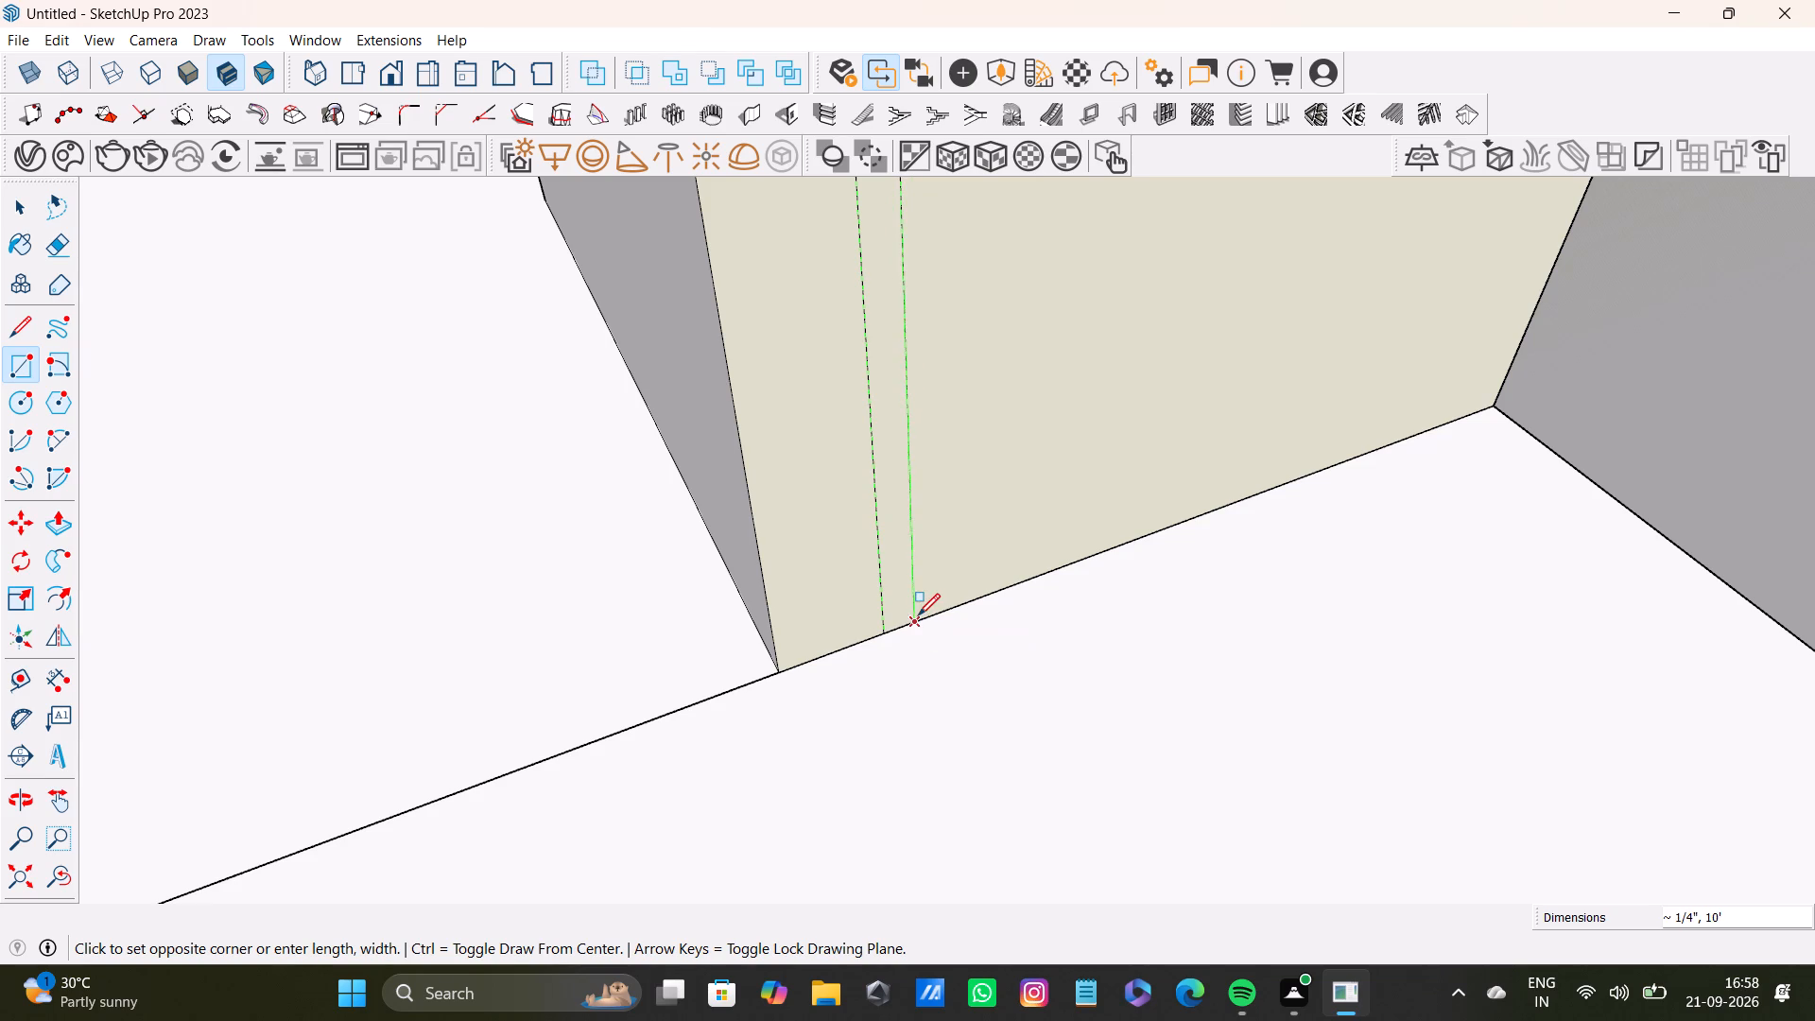
left_click(918, 615)
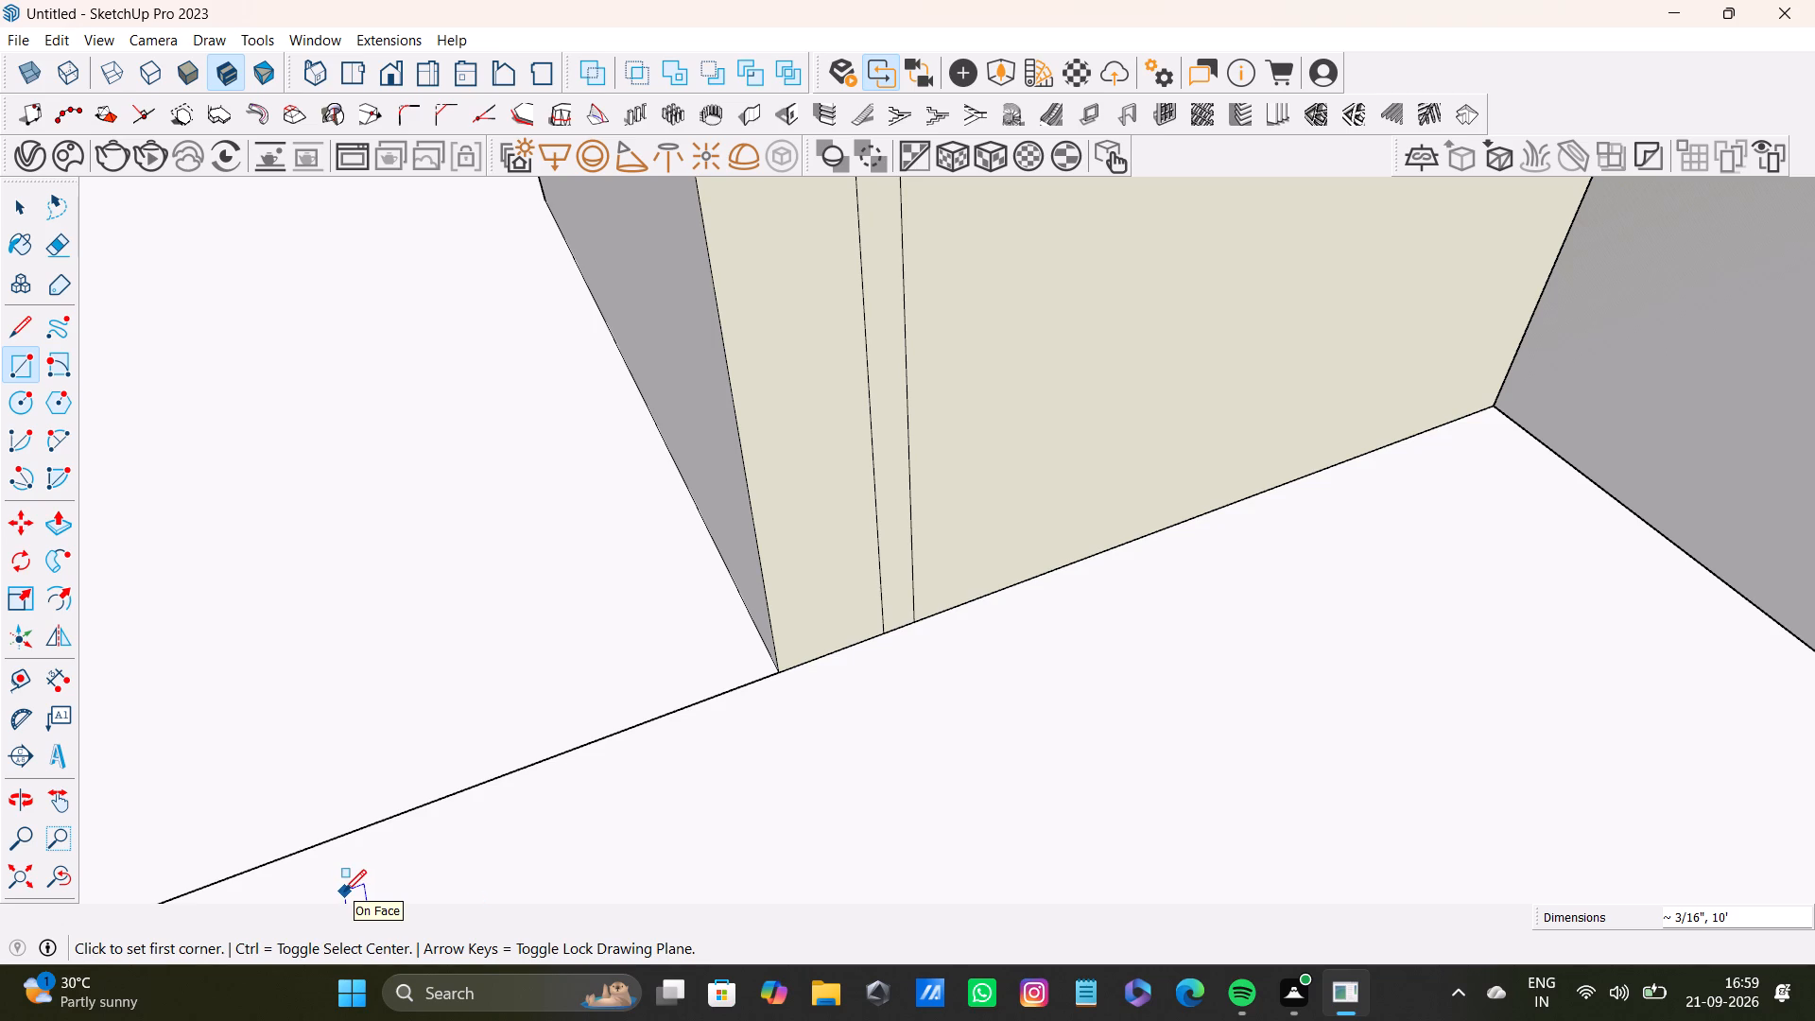
Pull out the panel face between the fourth and fifth gap strips on the arched wall by about 1 1/2".
scroll(643, 665, "down", 9)
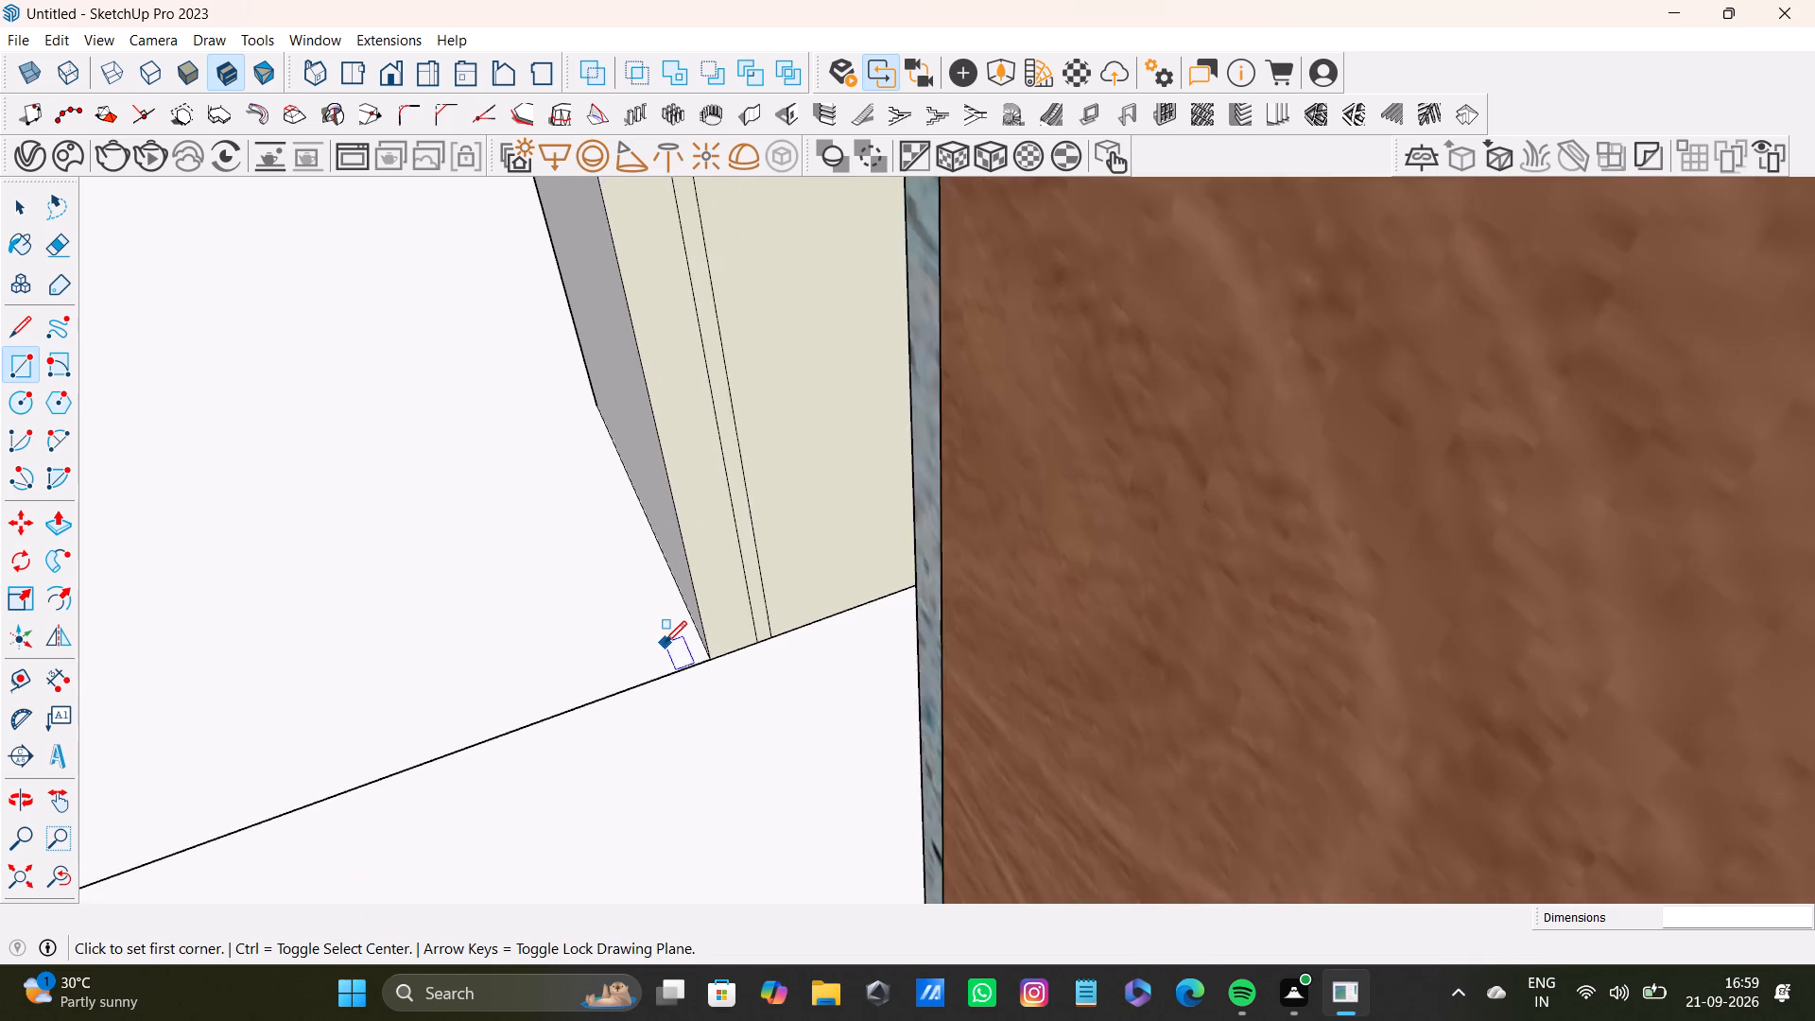
scroll(665, 643, "down", 4)
middle_click_drag(660, 613, 1105, 744, "shift")
scroll(1105, 745, "down", 9)
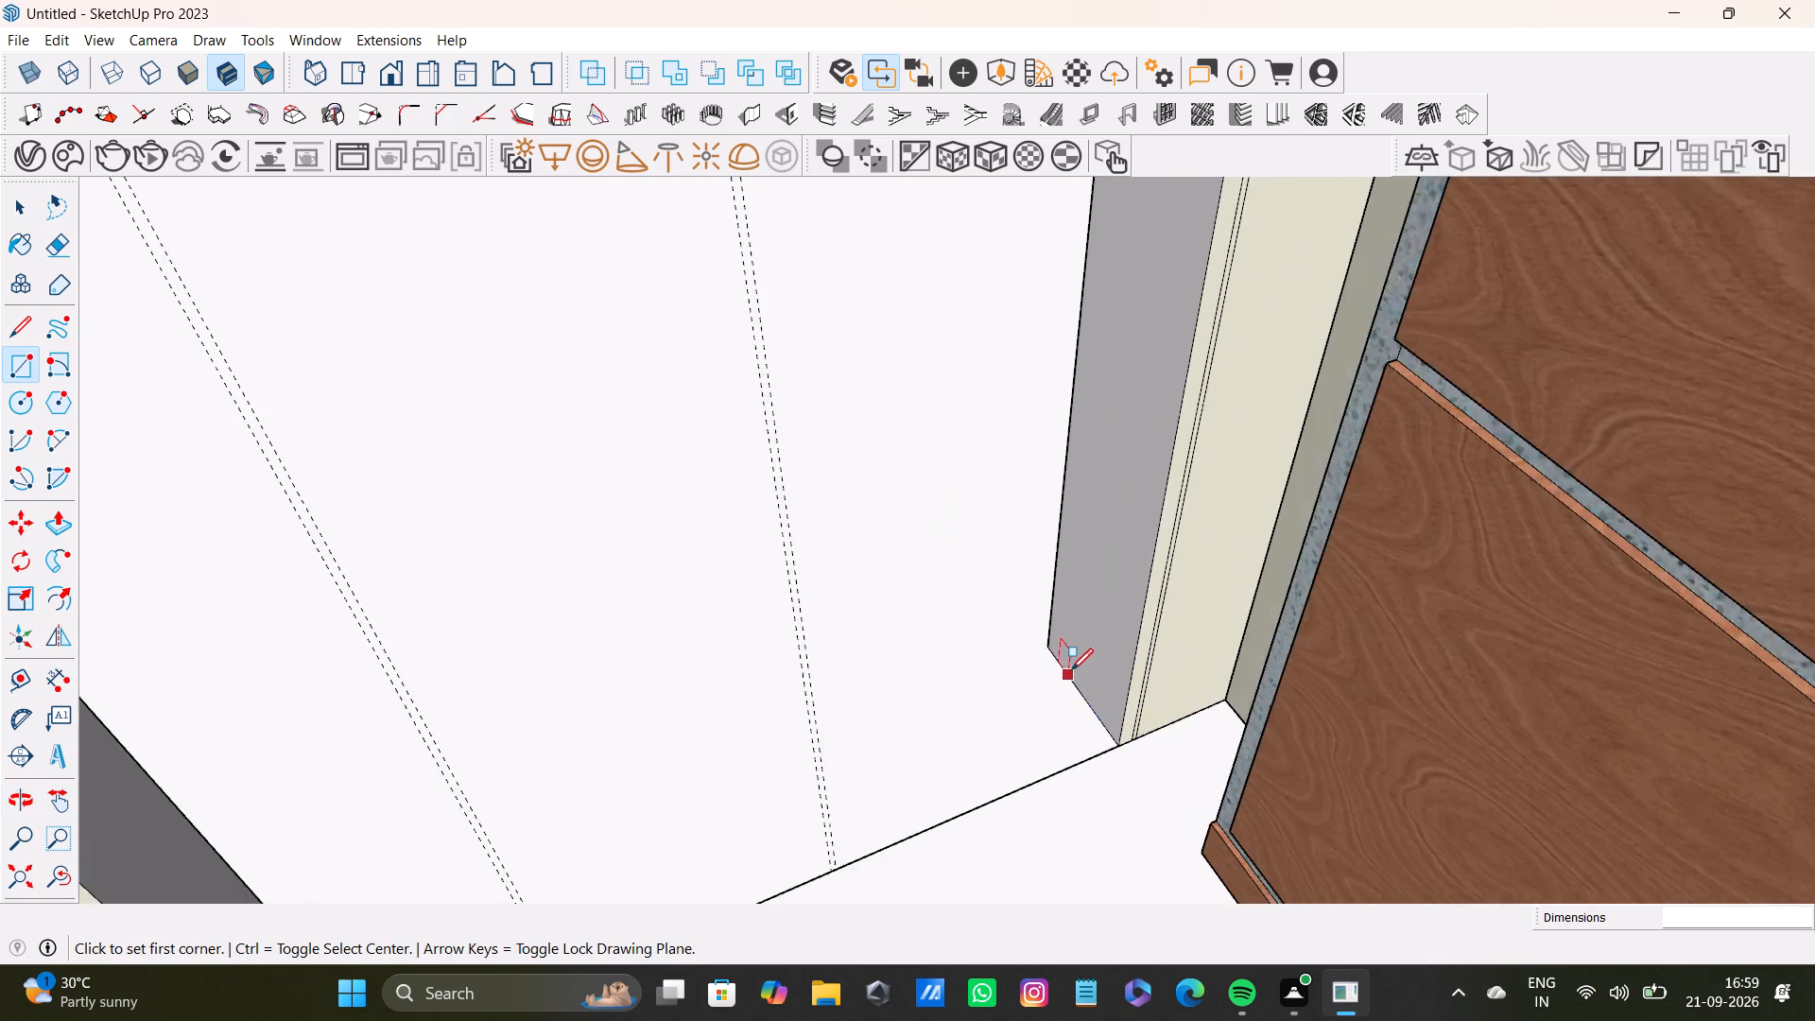
scroll(1071, 670, "down", 15)
middle_click_drag(1058, 636, 1001, 833, "shift")
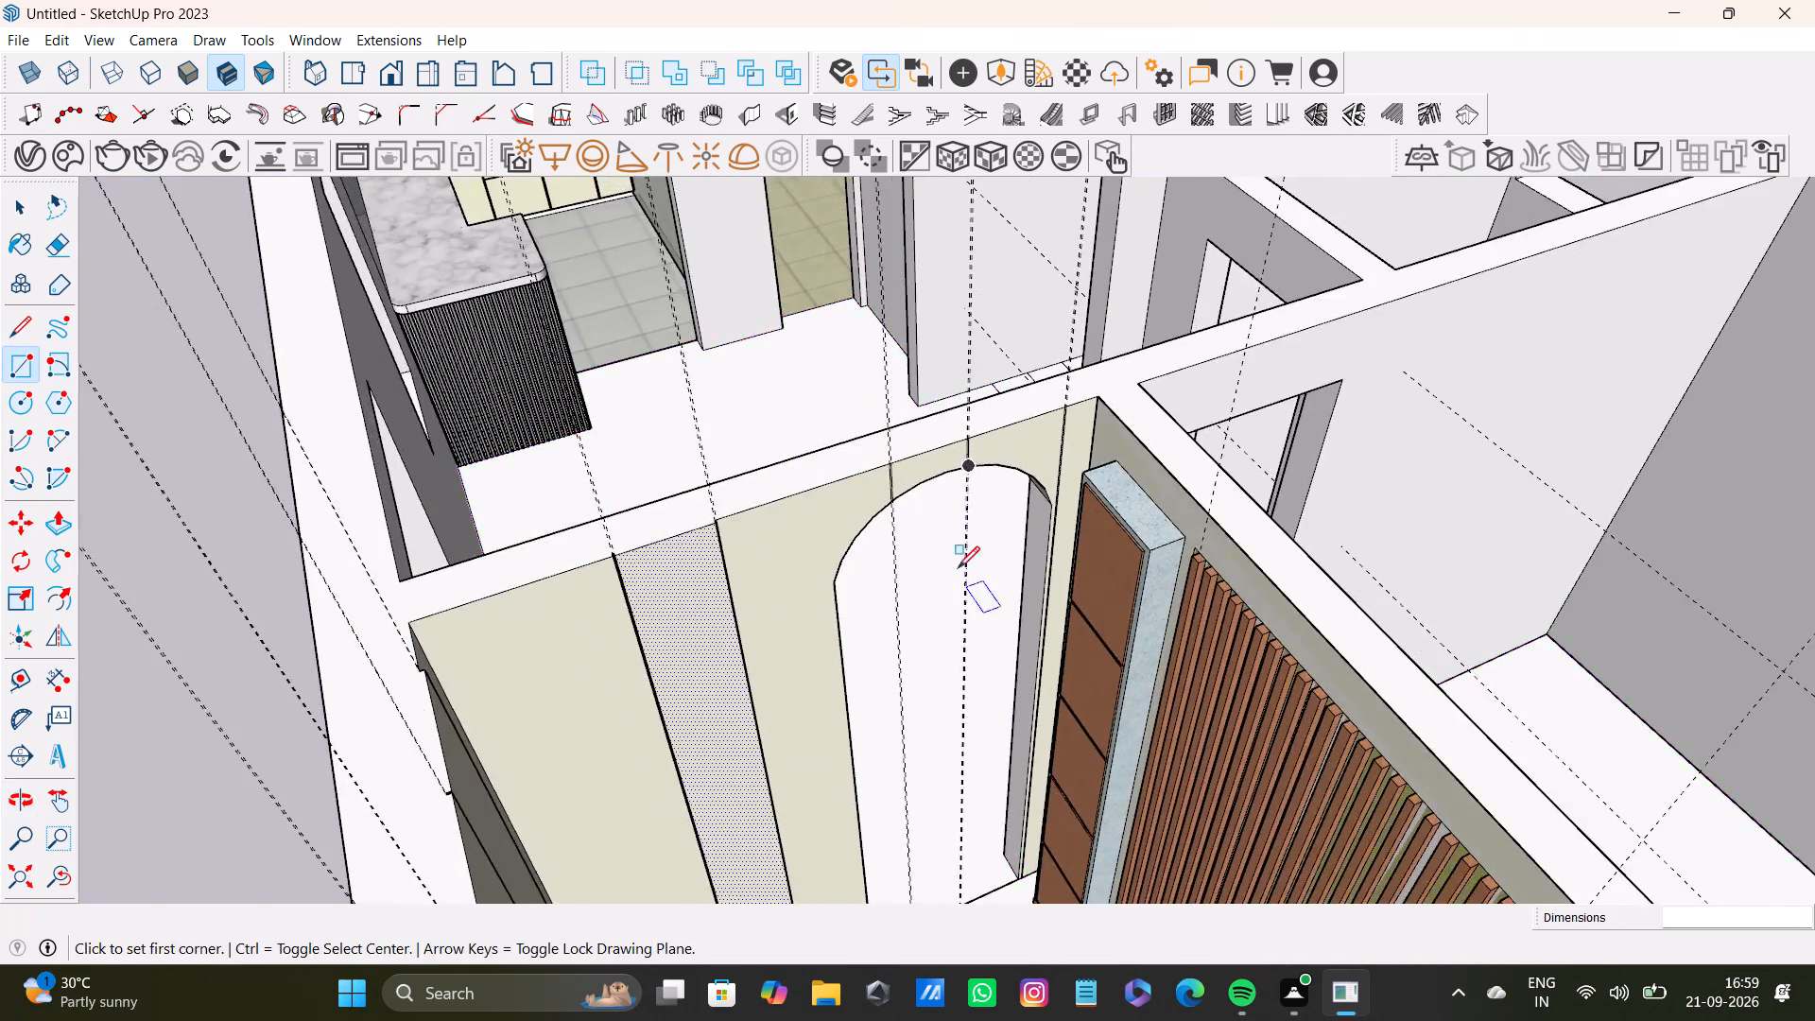
scroll(958, 550, "up", 3)
middle_click_drag(985, 529, 1131, 557)
key("space")
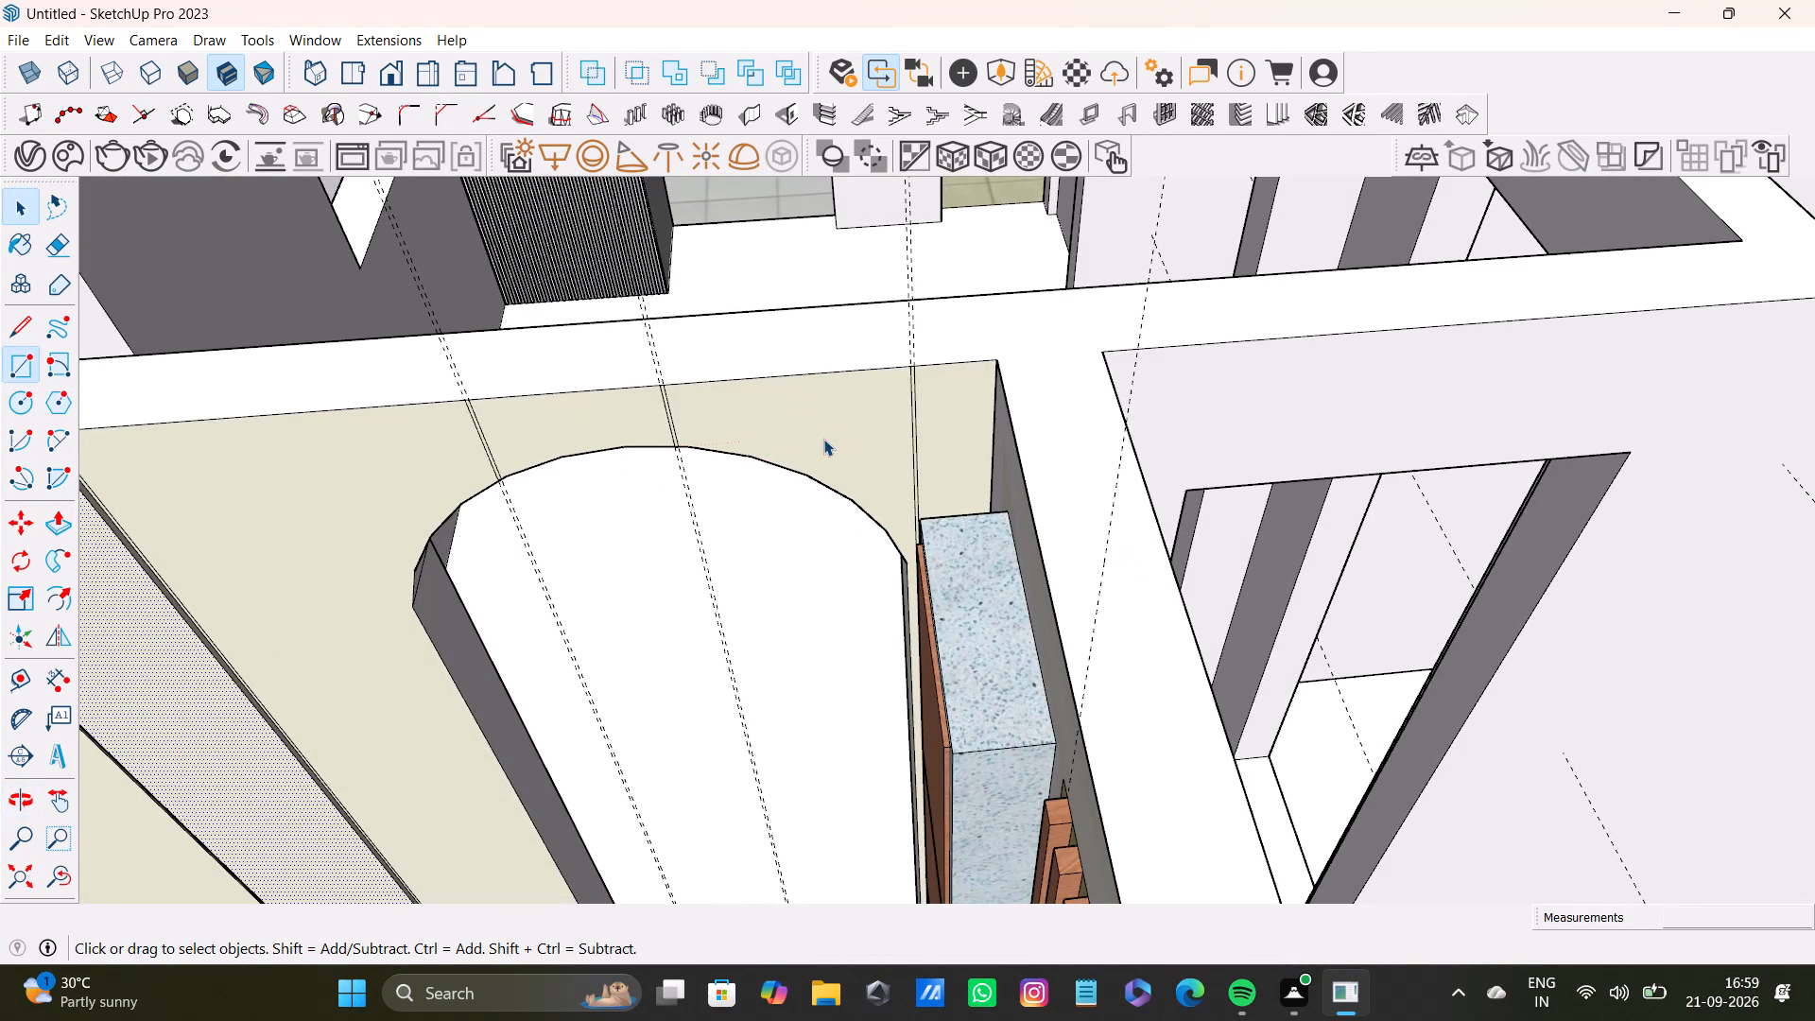
left_click(824, 438)
key("p")
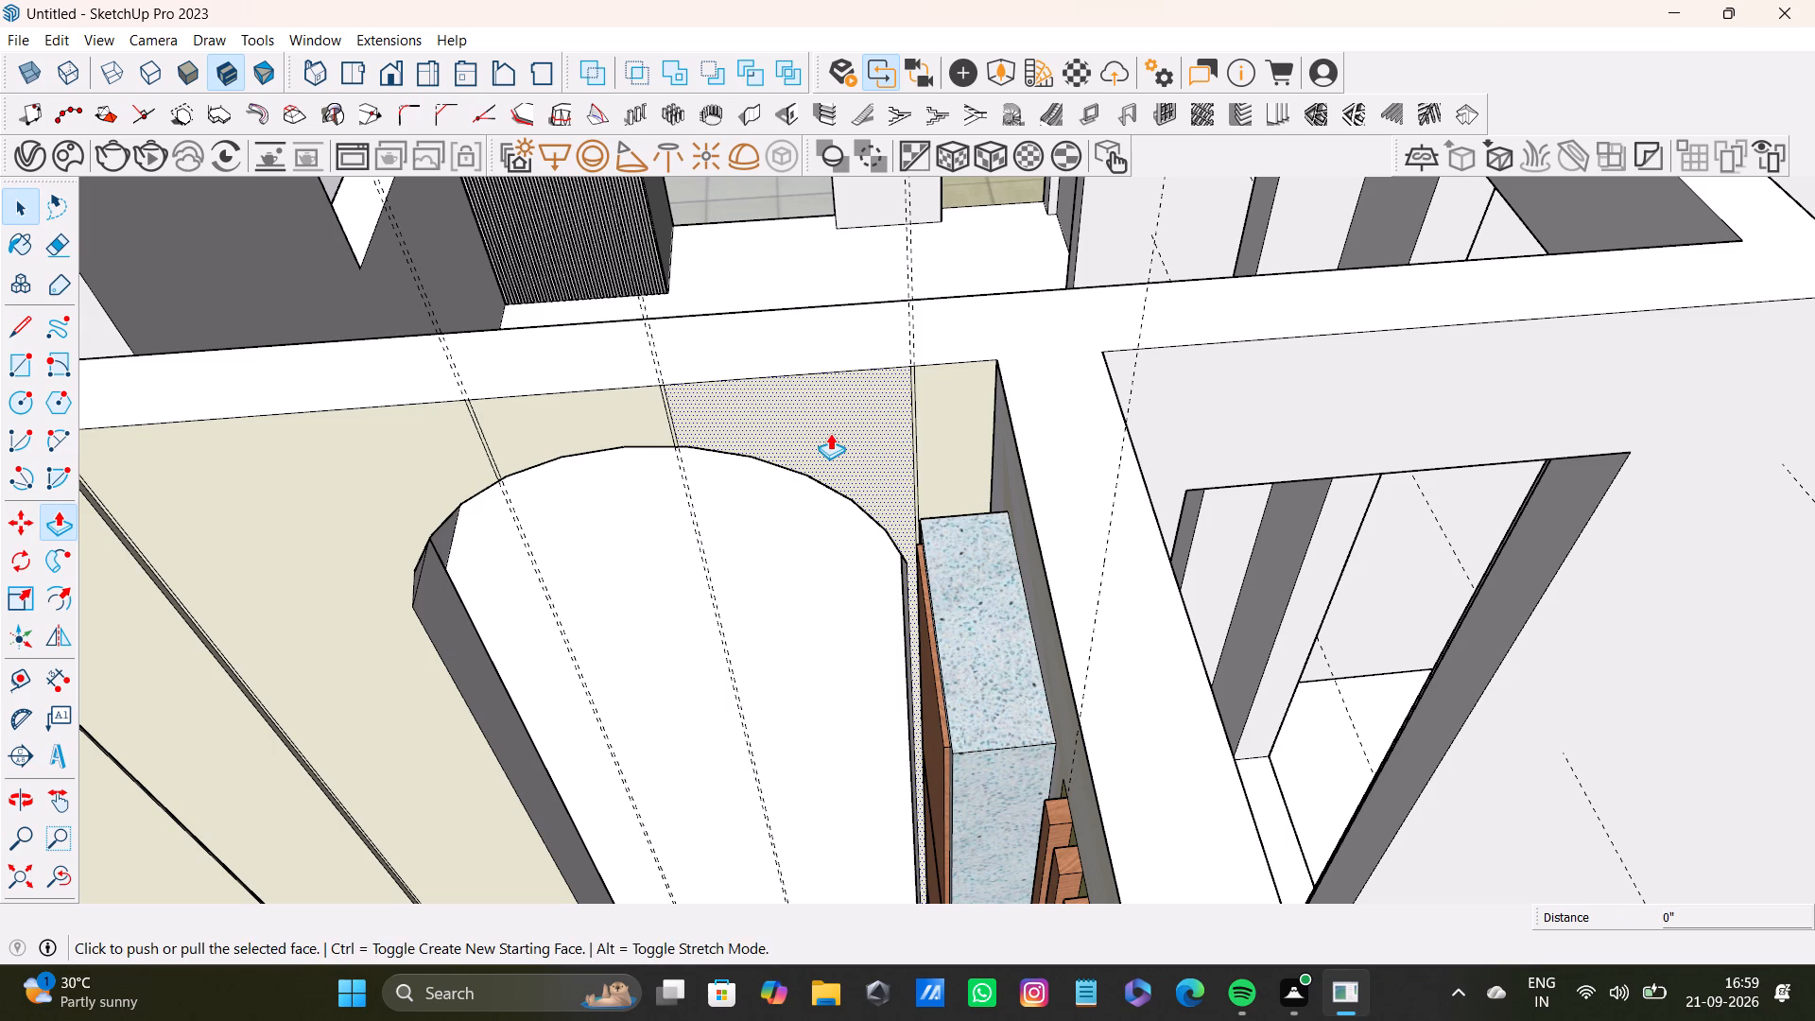
left_click_drag(830, 433, 838, 450)
Pull out the panel face between the second and third gap strips on the arched wall by about 7/16".
scroll(474, 458, "down", 3)
middle_click_drag(498, 459, 745, 459)
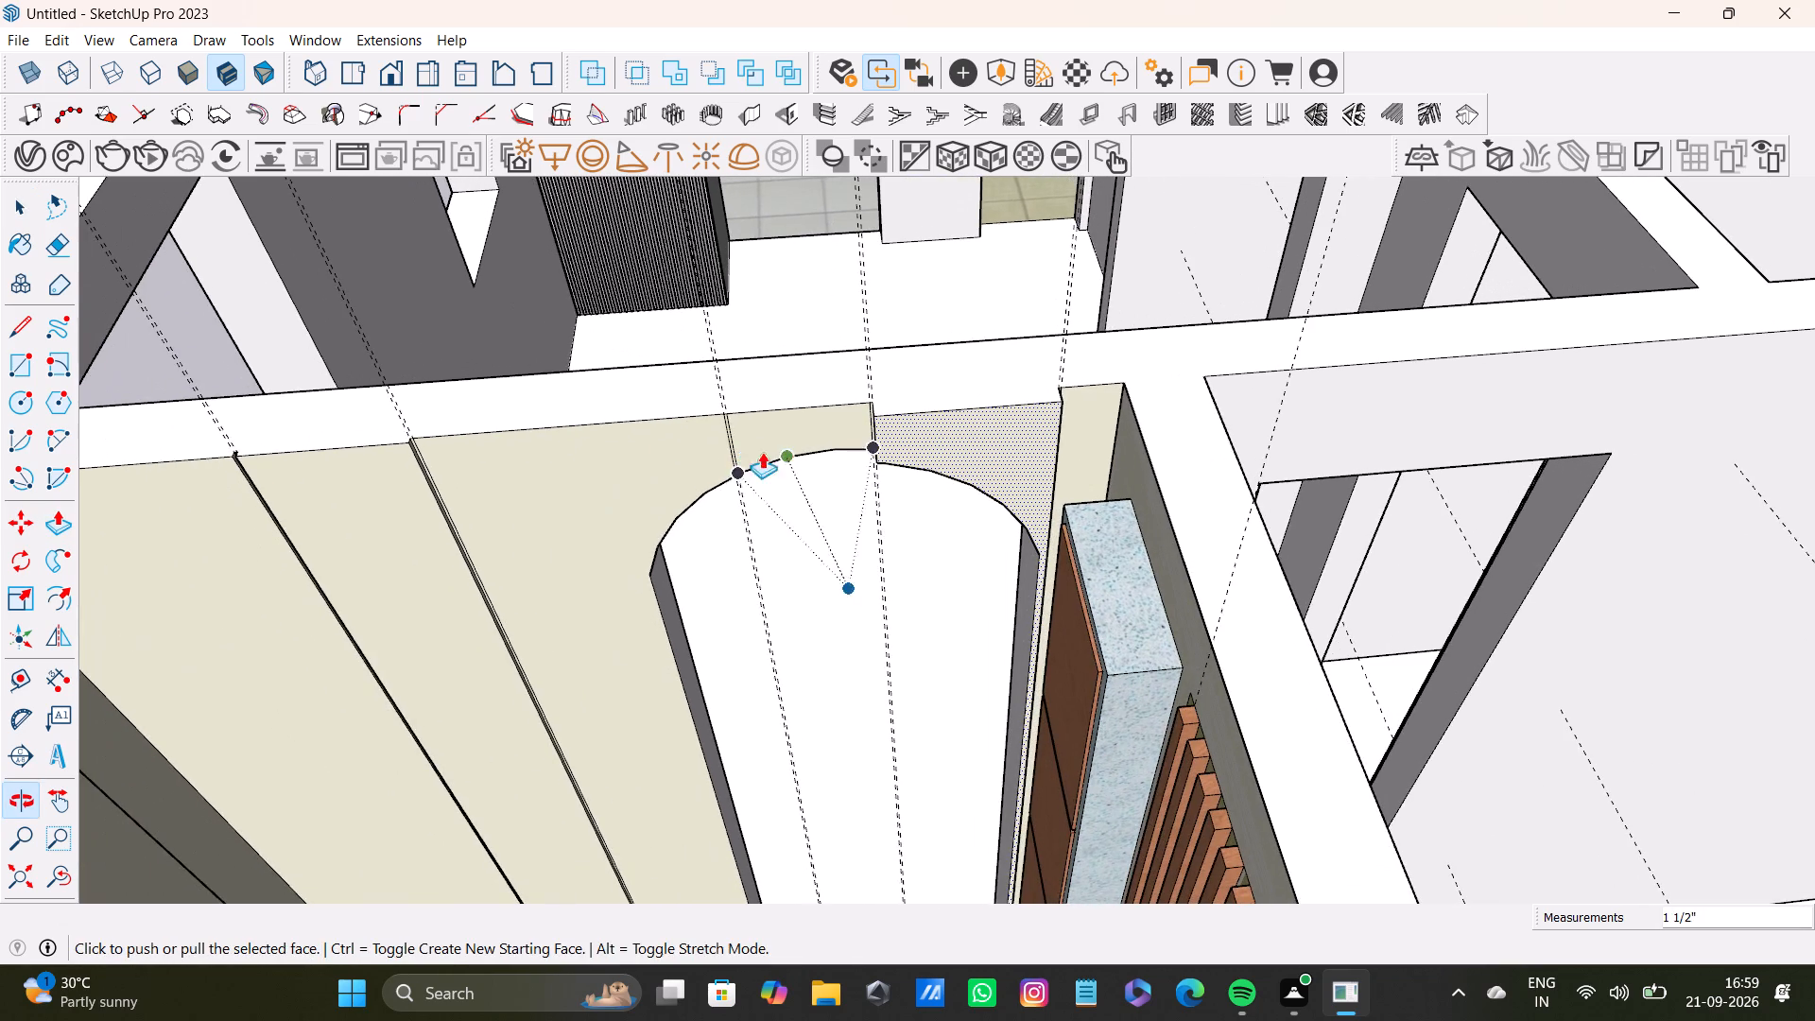
scroll(407, 465, "down", 1, "shift")
middle_click_drag(407, 465, 698, 434, "shift")
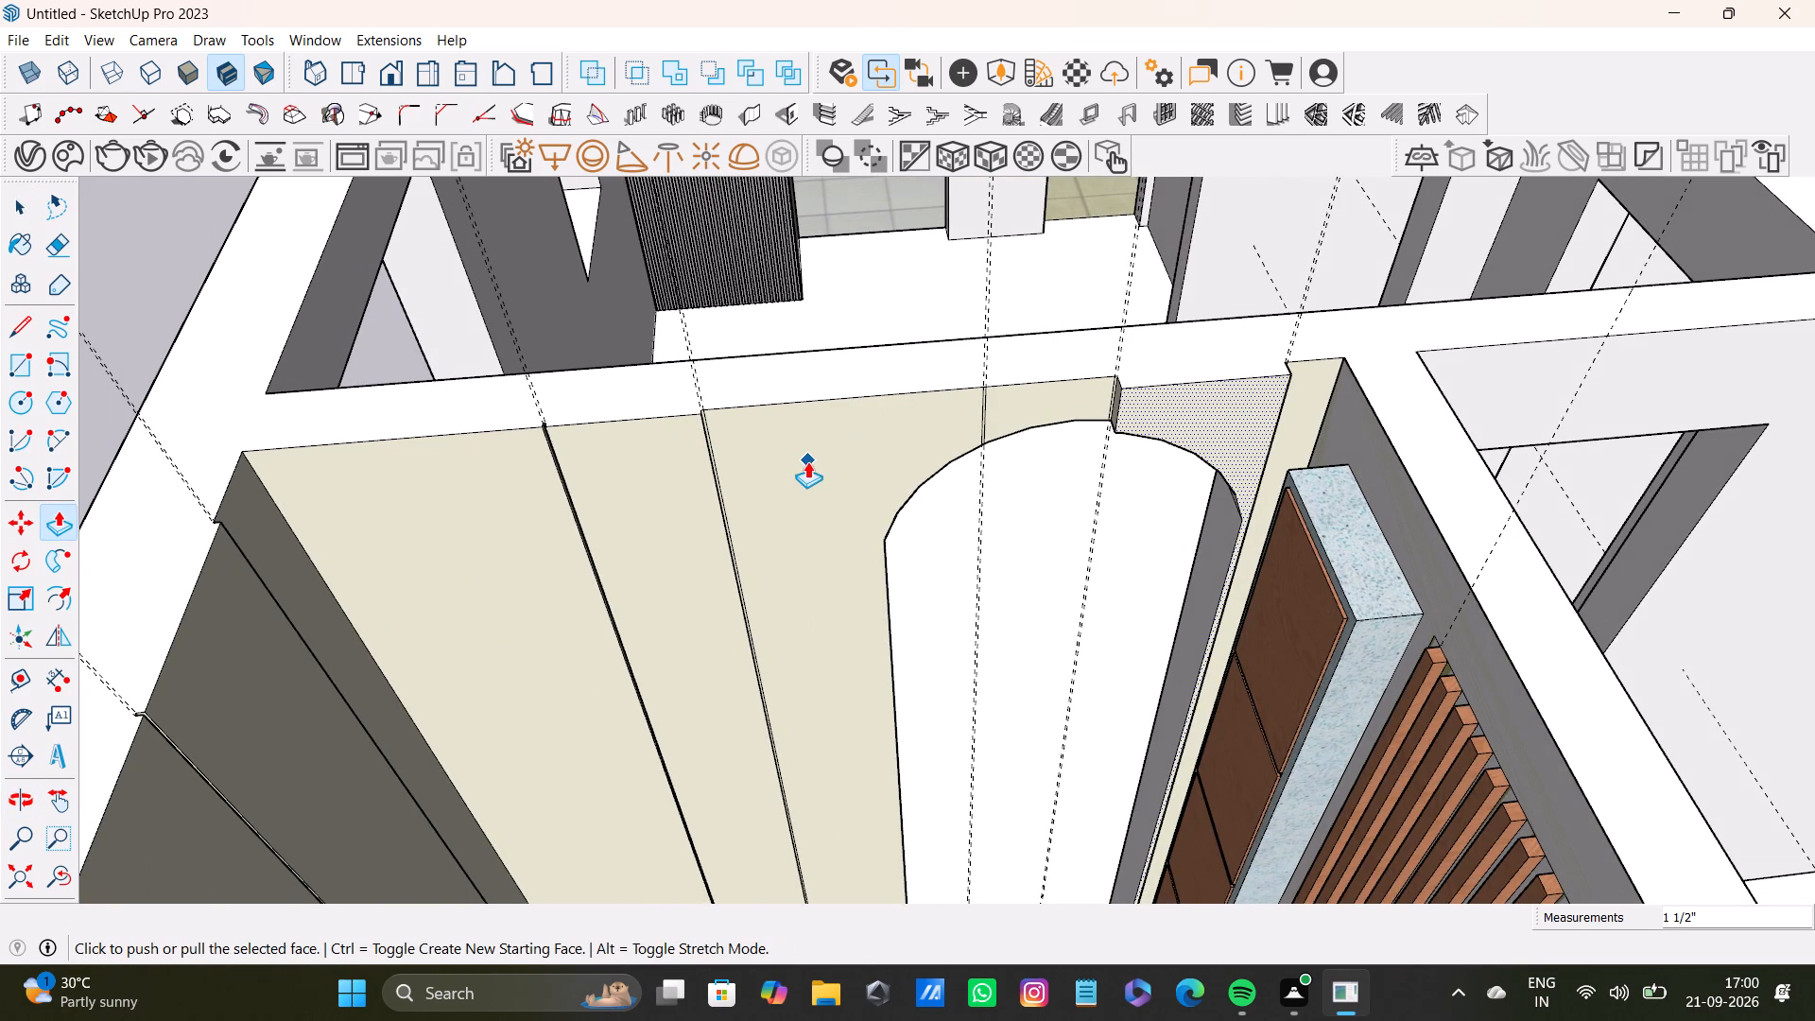
key("space")
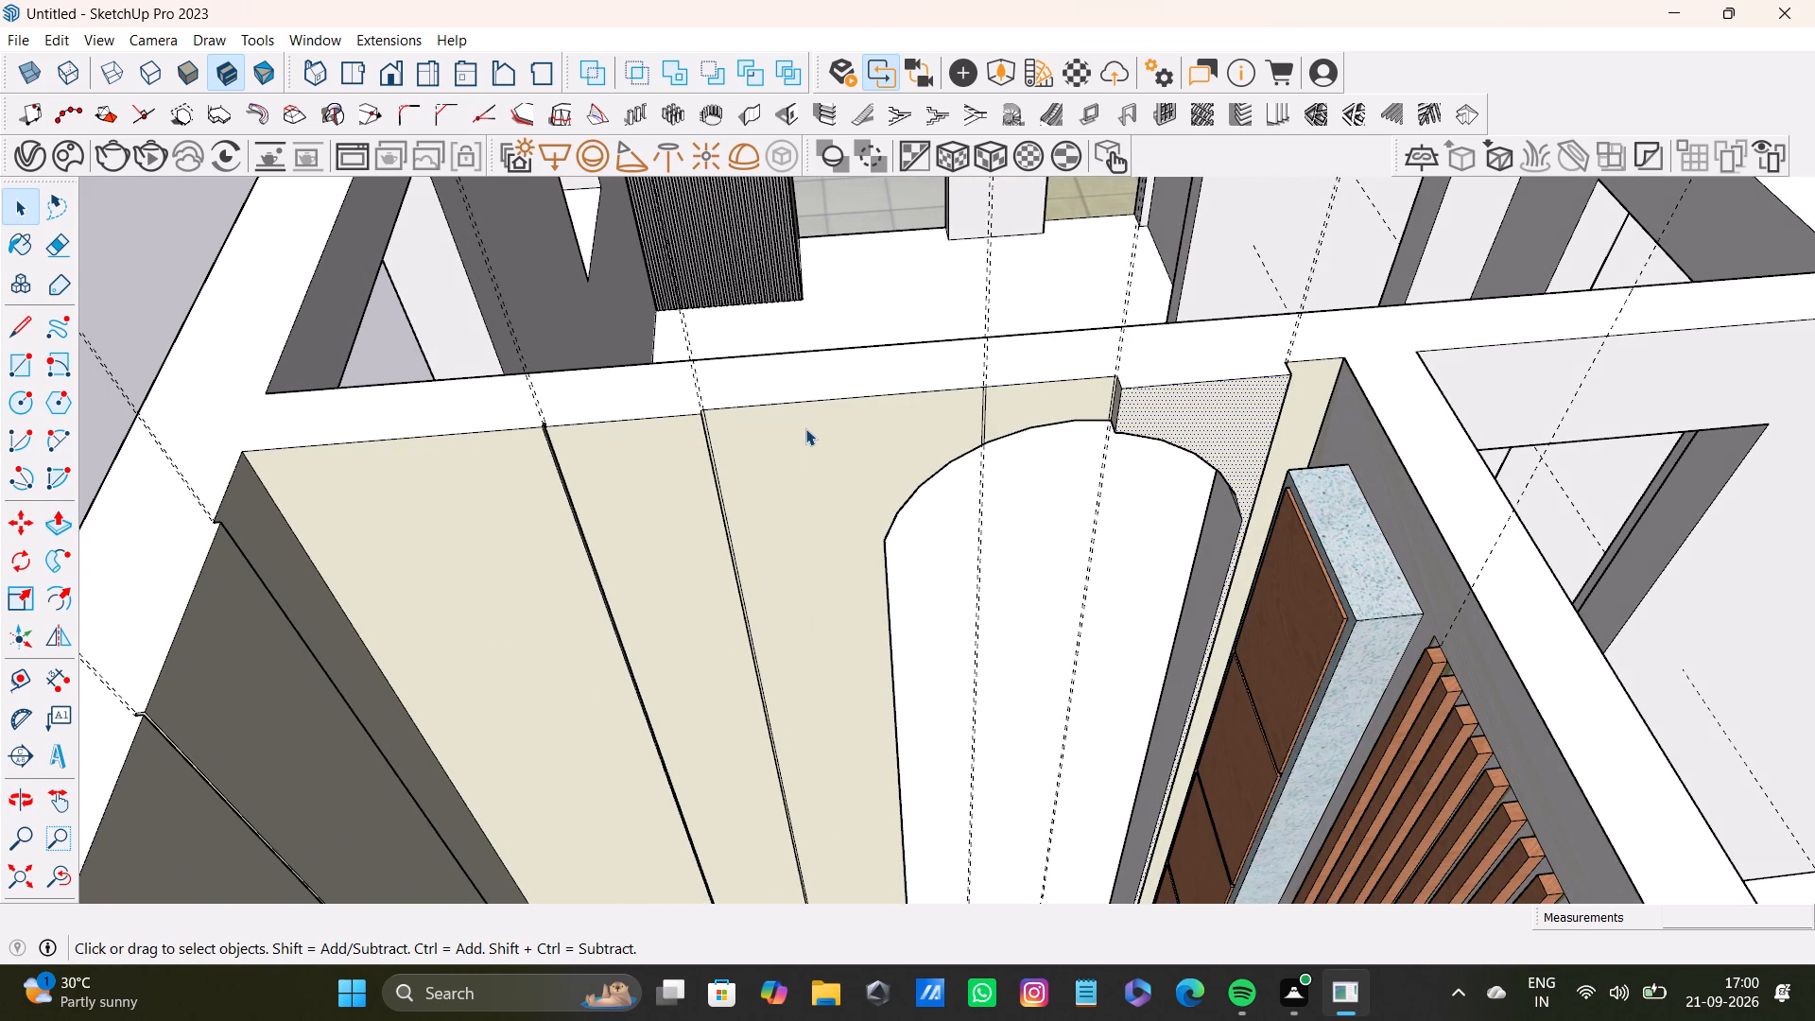
left_click(800, 427)
key("p")
left_click_drag(790, 448, 700, 441)
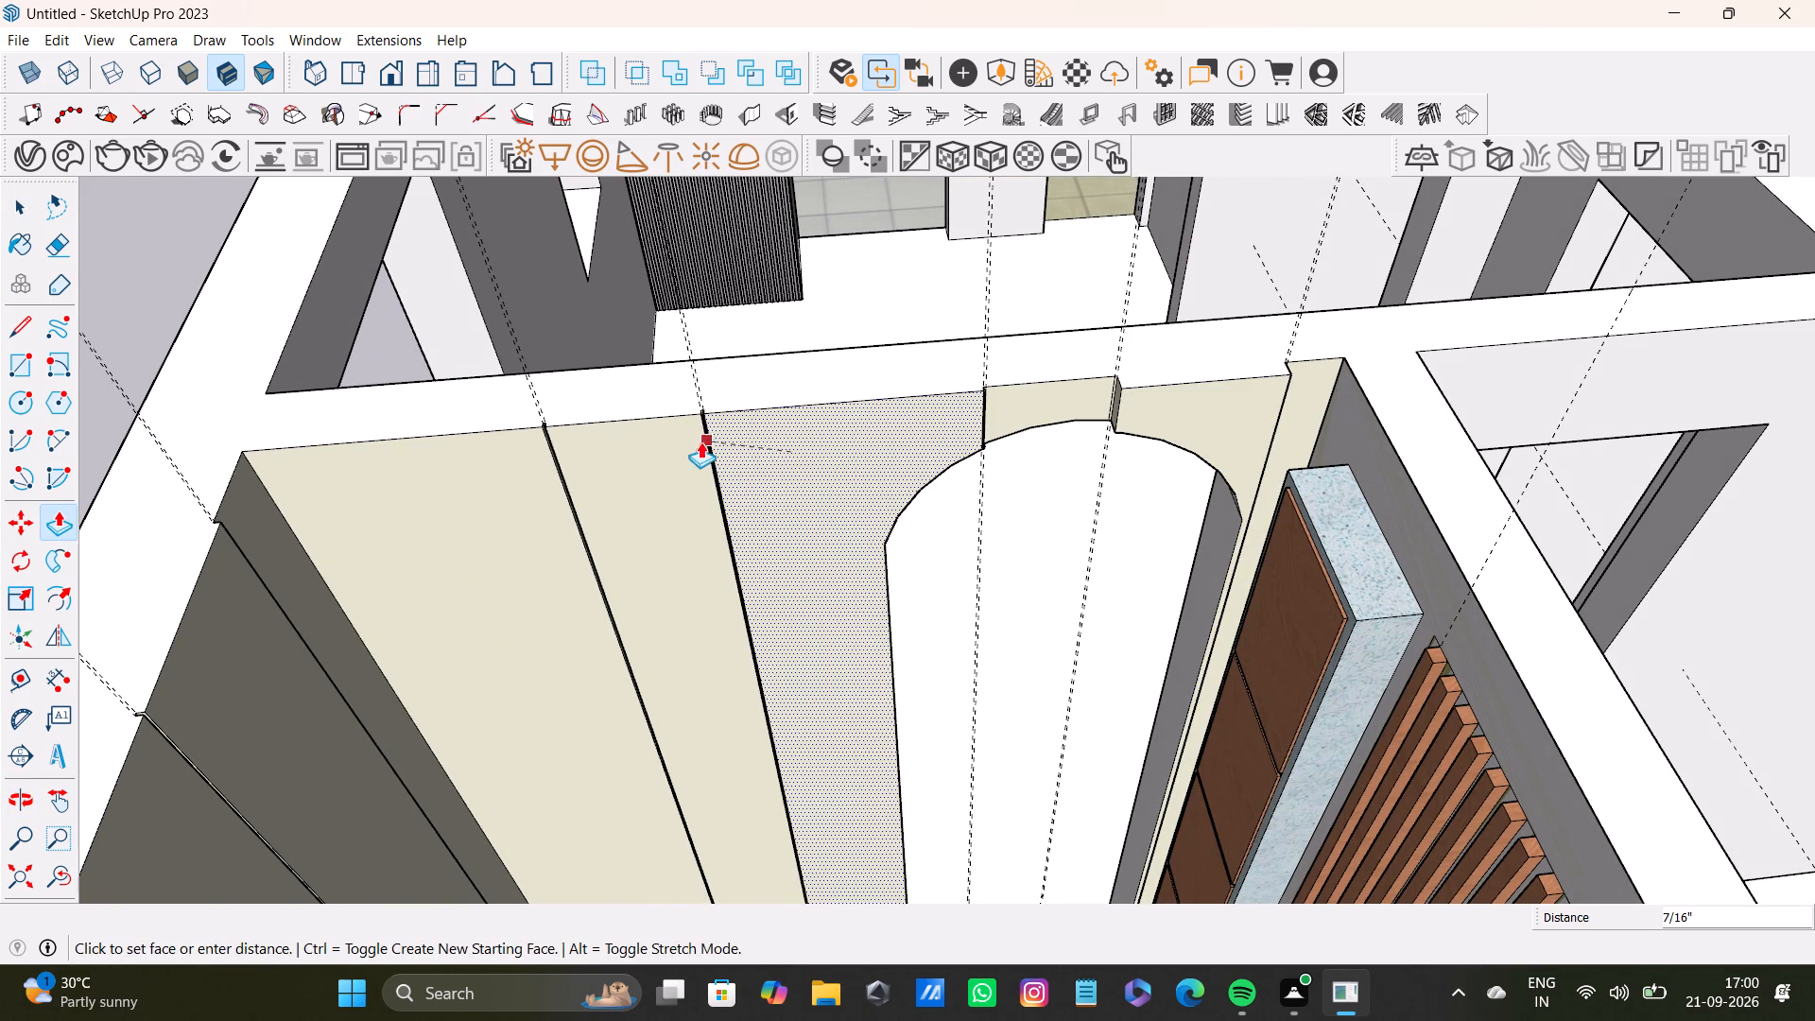
left_click_drag(700, 441, 698, 441)
key("space")
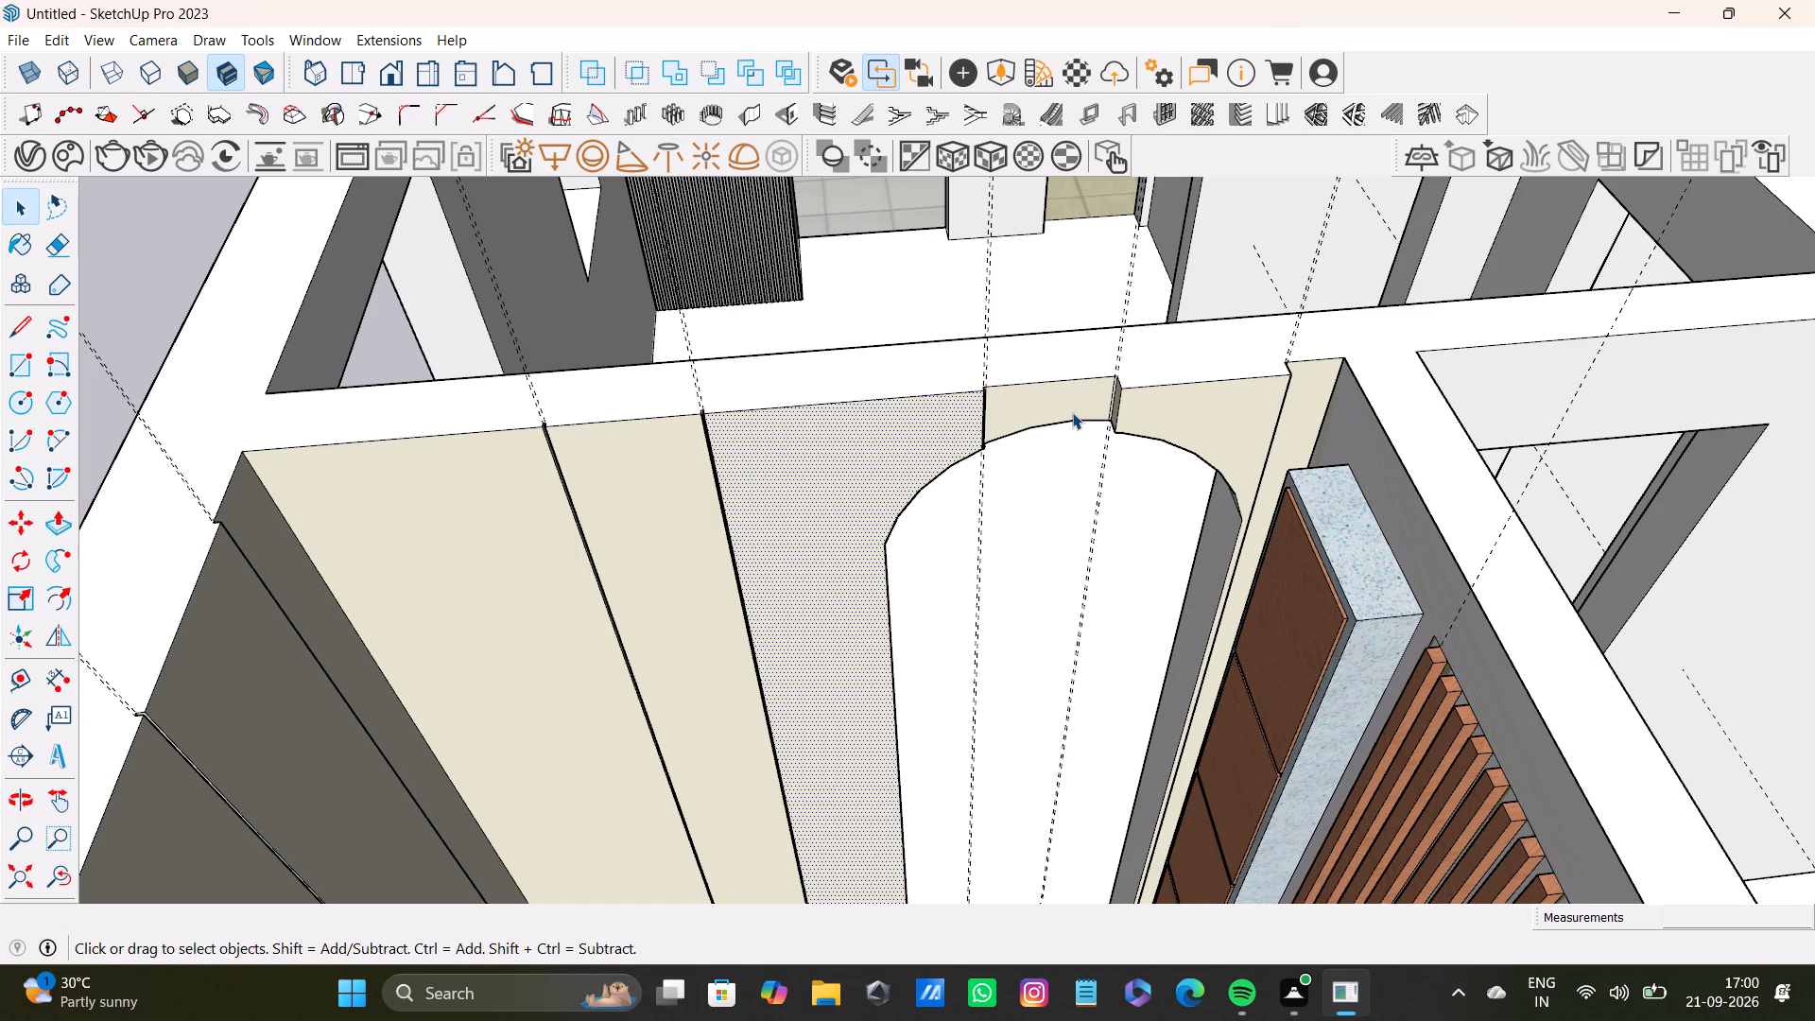
Pull out the short panel face above the arch, between the third and fourth gap strips, by about 7/16".
left_click(1072, 412)
key("p")
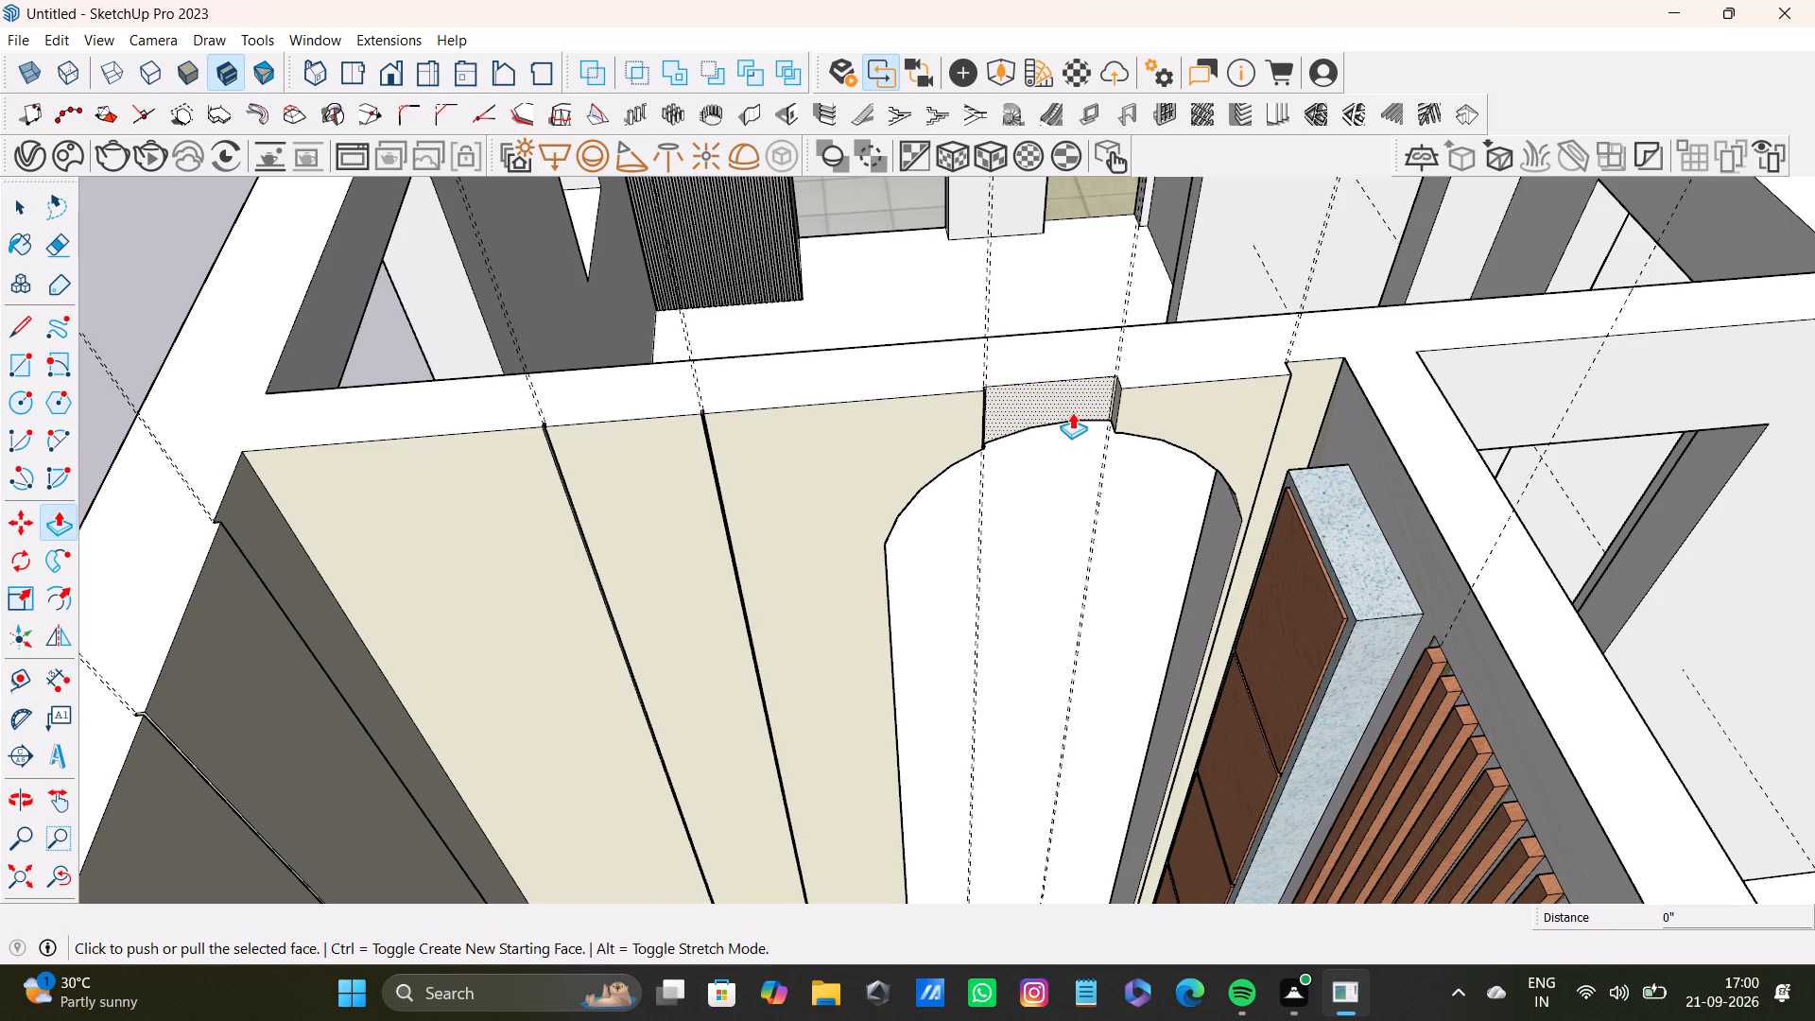
left_click_drag(1041, 401, 931, 401)
left_click_drag(1149, 407, 1098, 400)
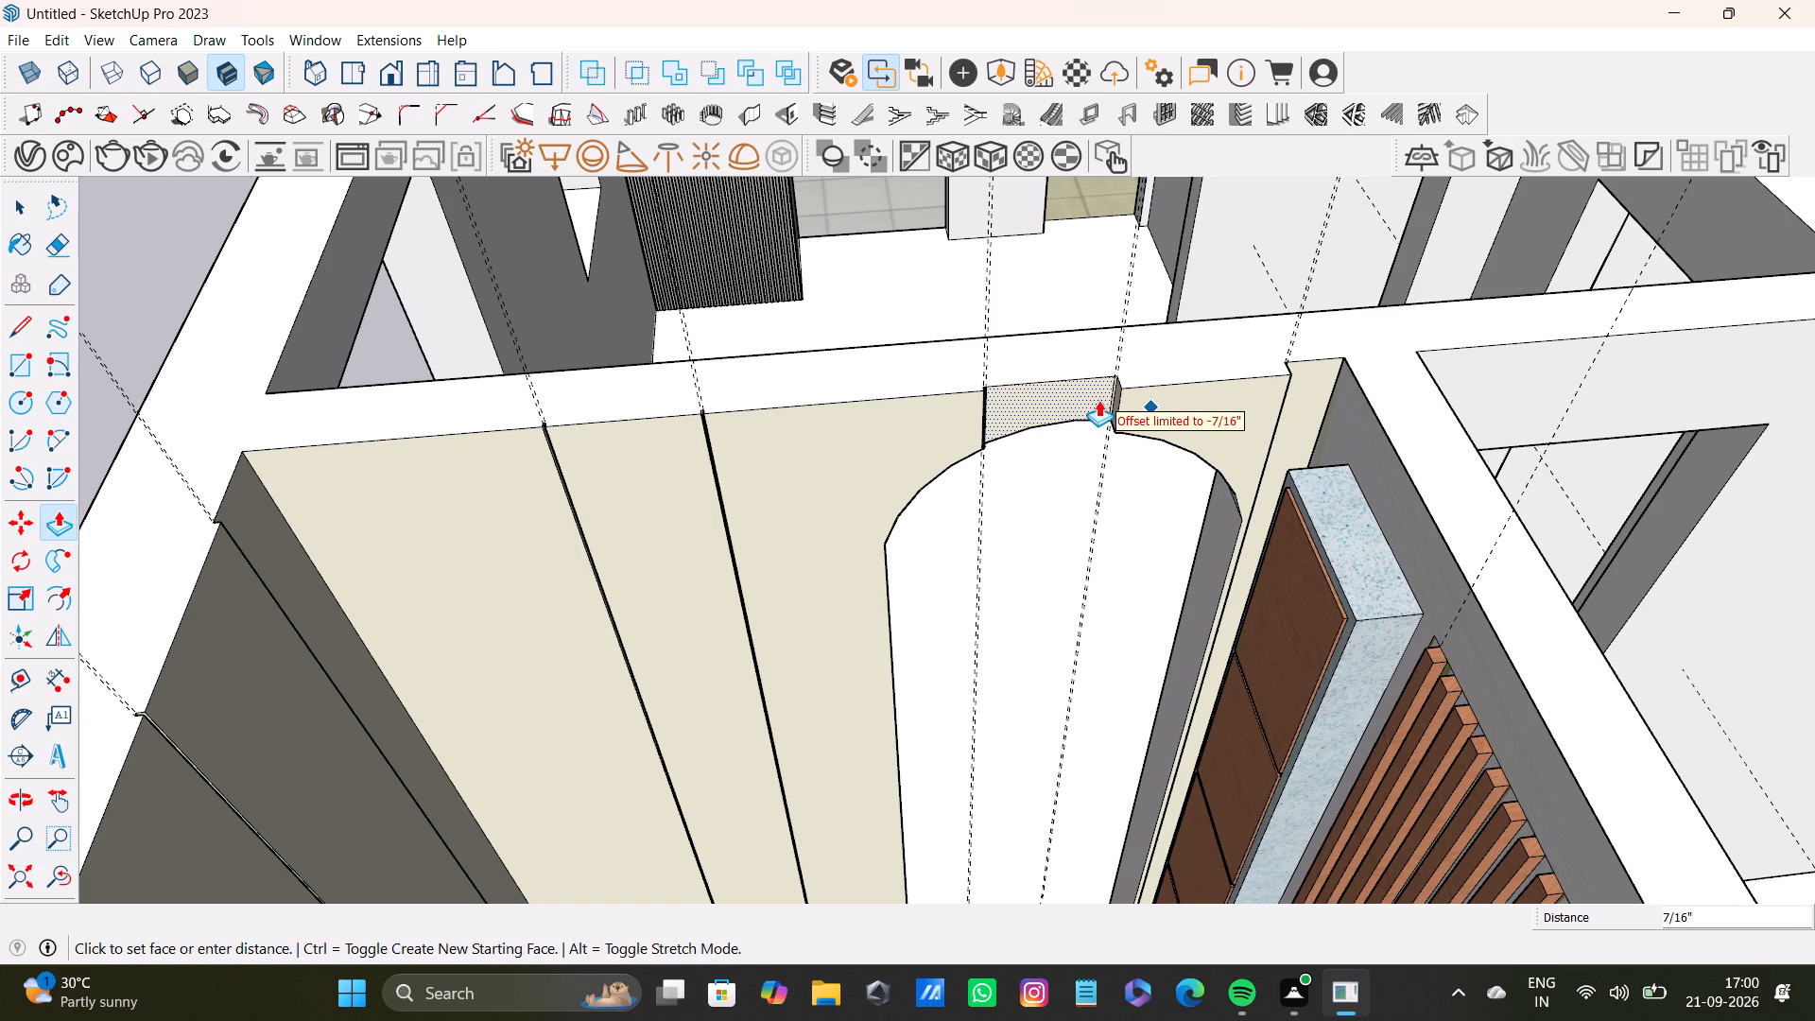
left_click_drag(1098, 400, 968, 419)
scroll(1008, 386, "up", 4)
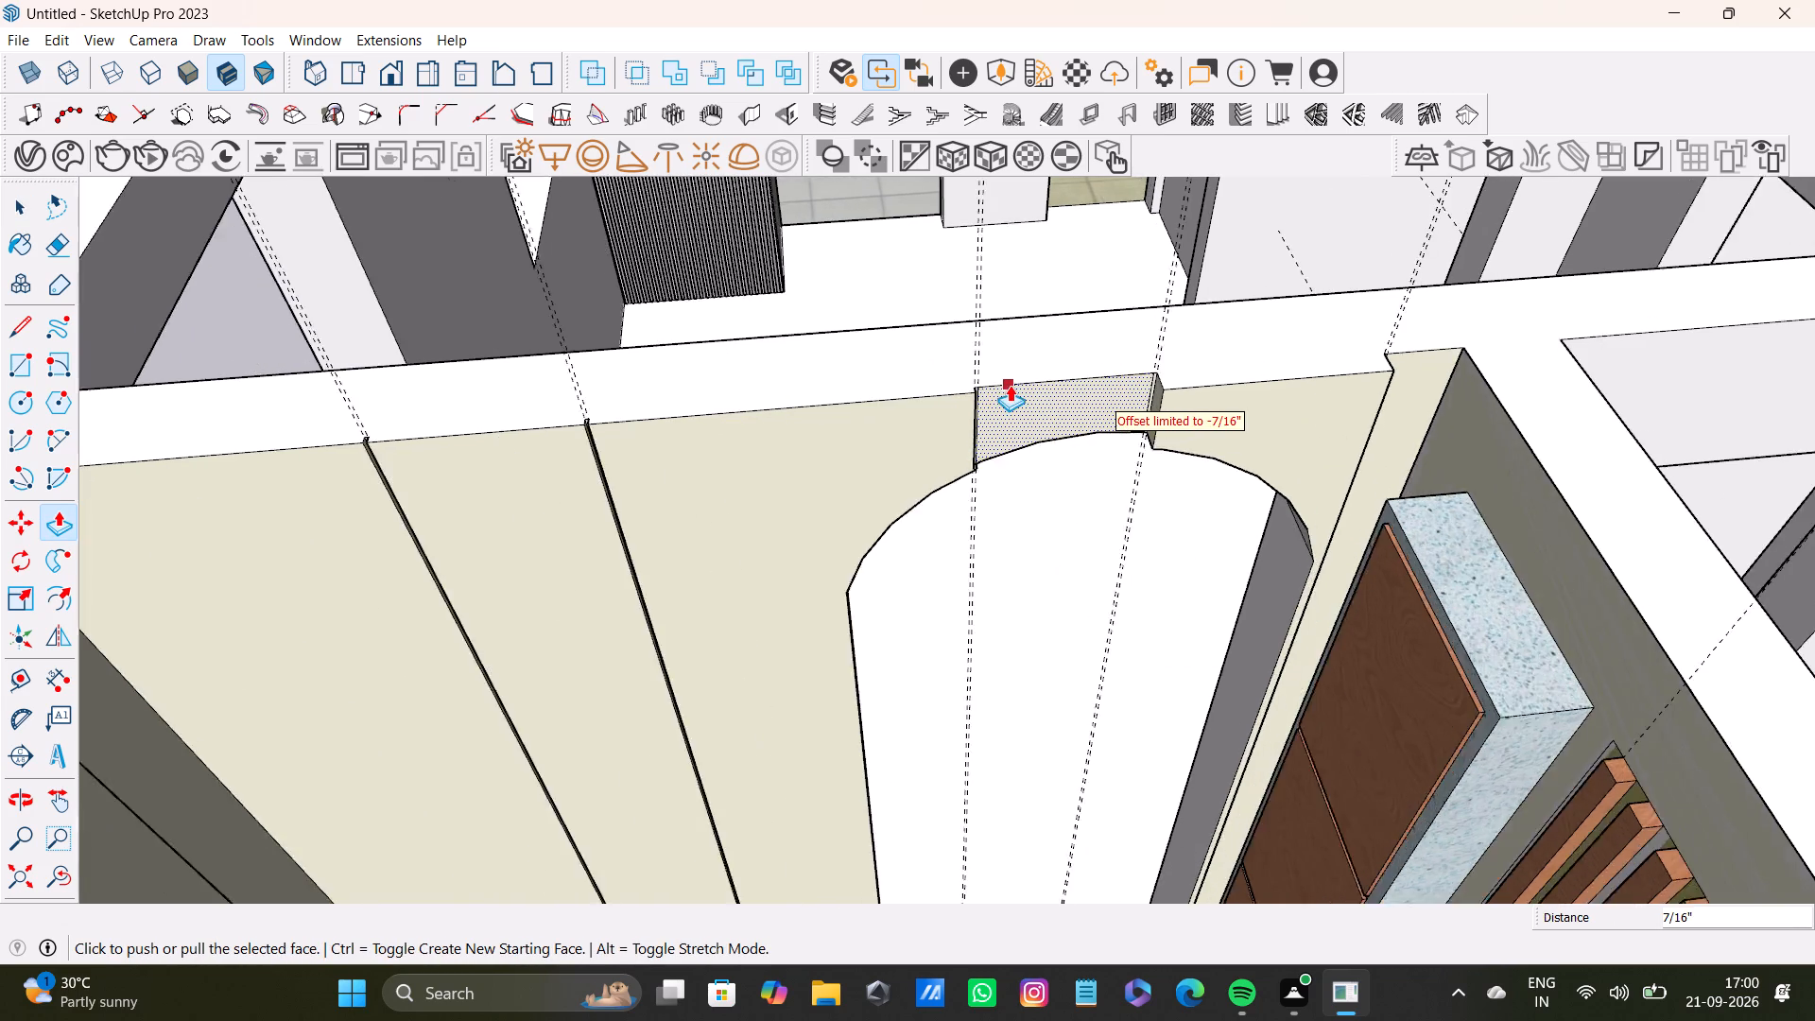
scroll(1010, 385, "up", 6)
left_click_drag(985, 412, 915, 430)
Push the panel face between the fourth and fifth gap strips back about 1 1/16", level with the neighbouring panels.
scroll(977, 430, "down", 4)
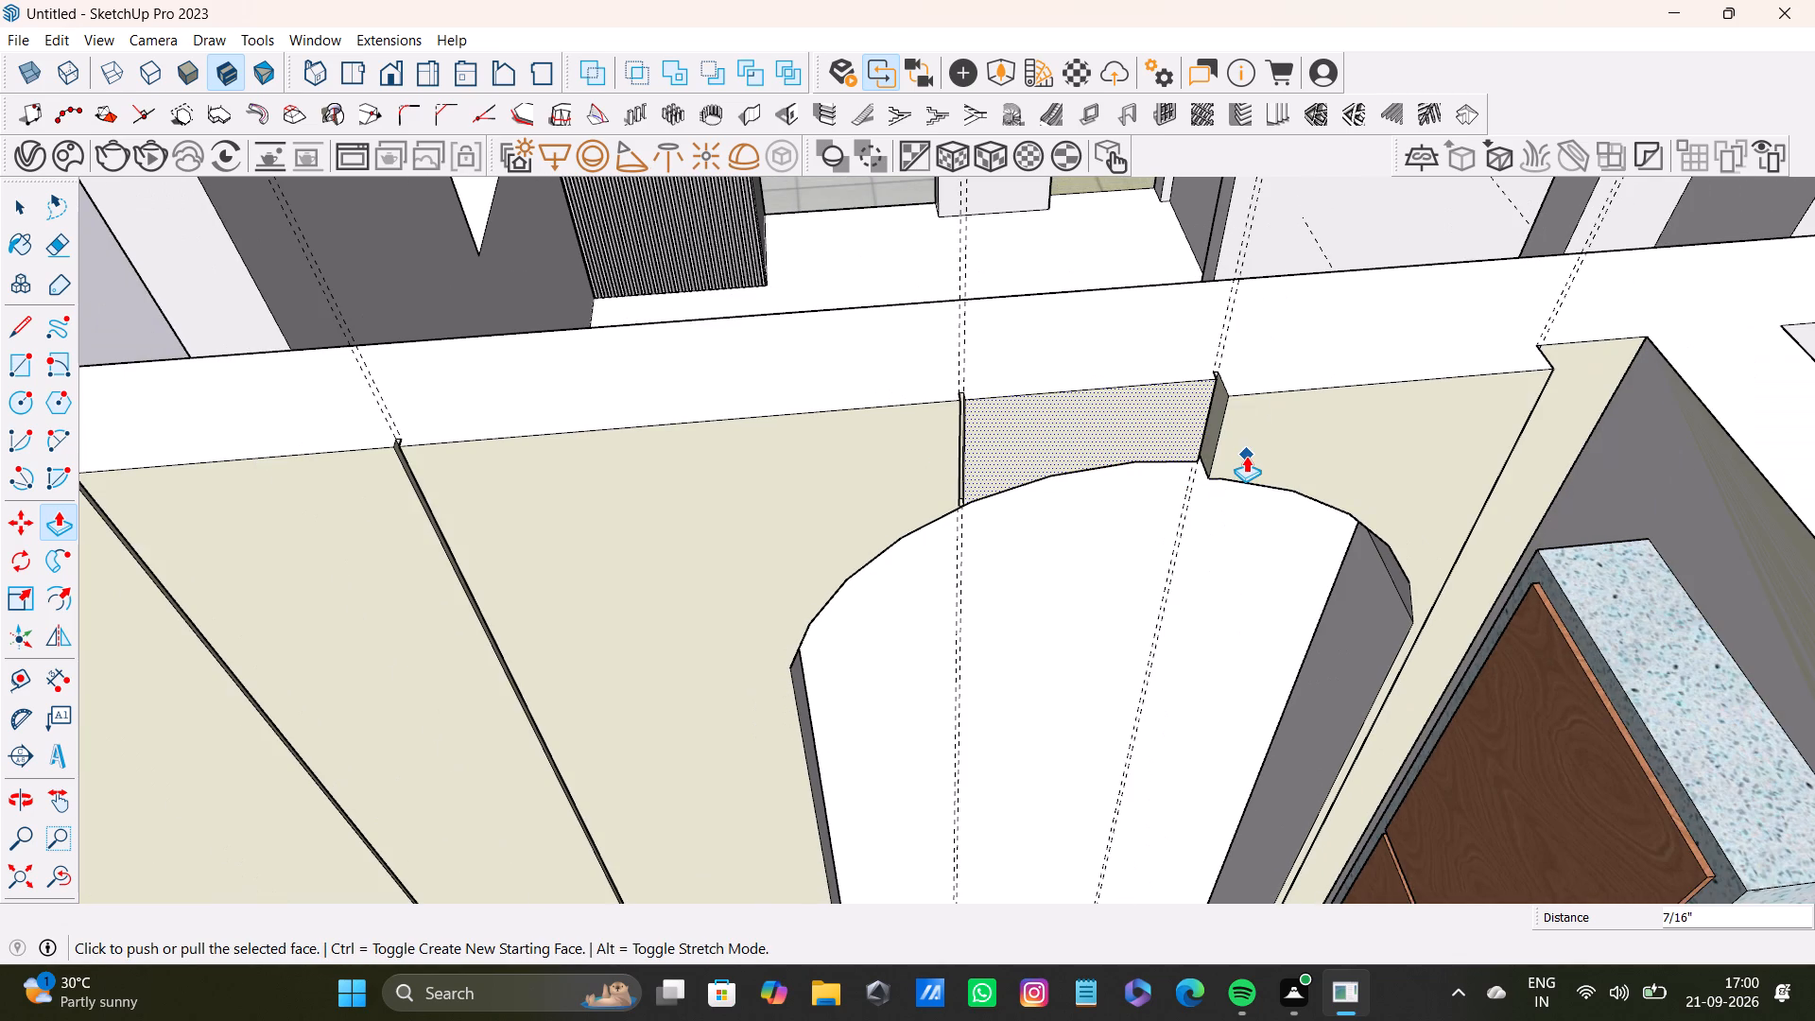
key("space")
left_click(1241, 434)
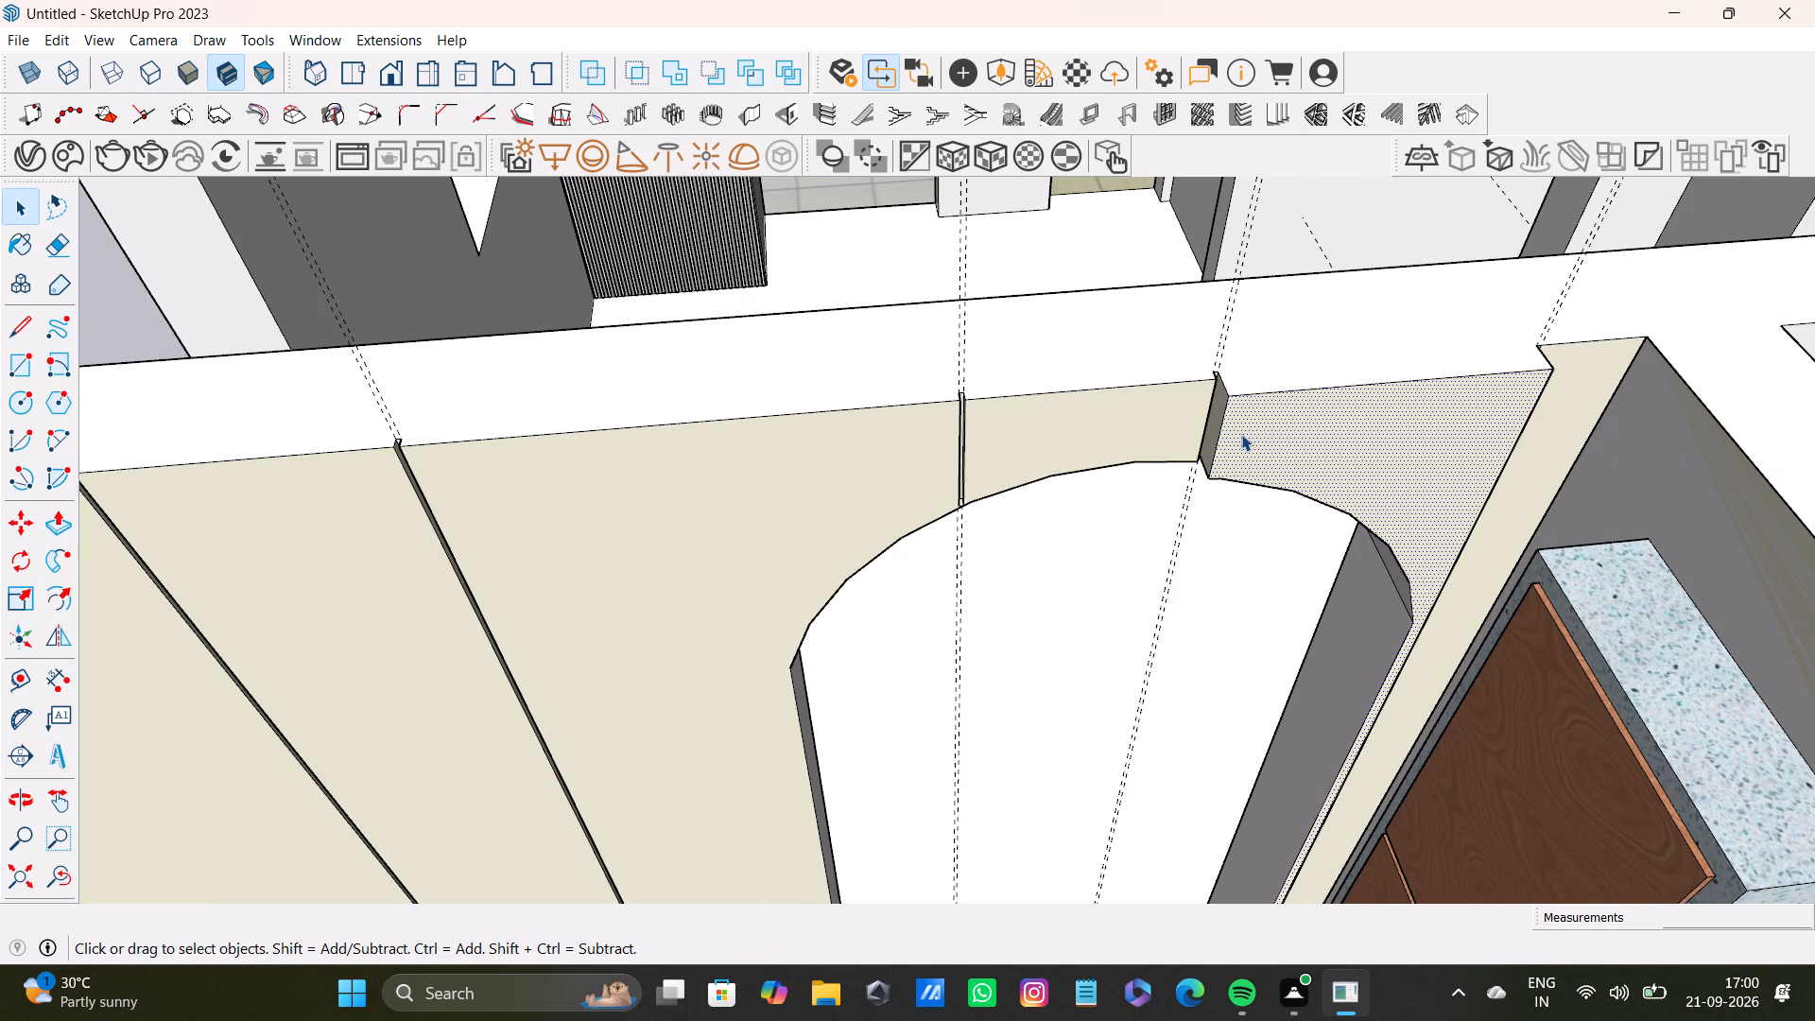
key("p")
left_click_drag(1241, 434, 1112, 423)
Delete all the construction guides from the model.
scroll(1111, 461, "down", 7)
middle_click_drag(1098, 493, 1214, 497)
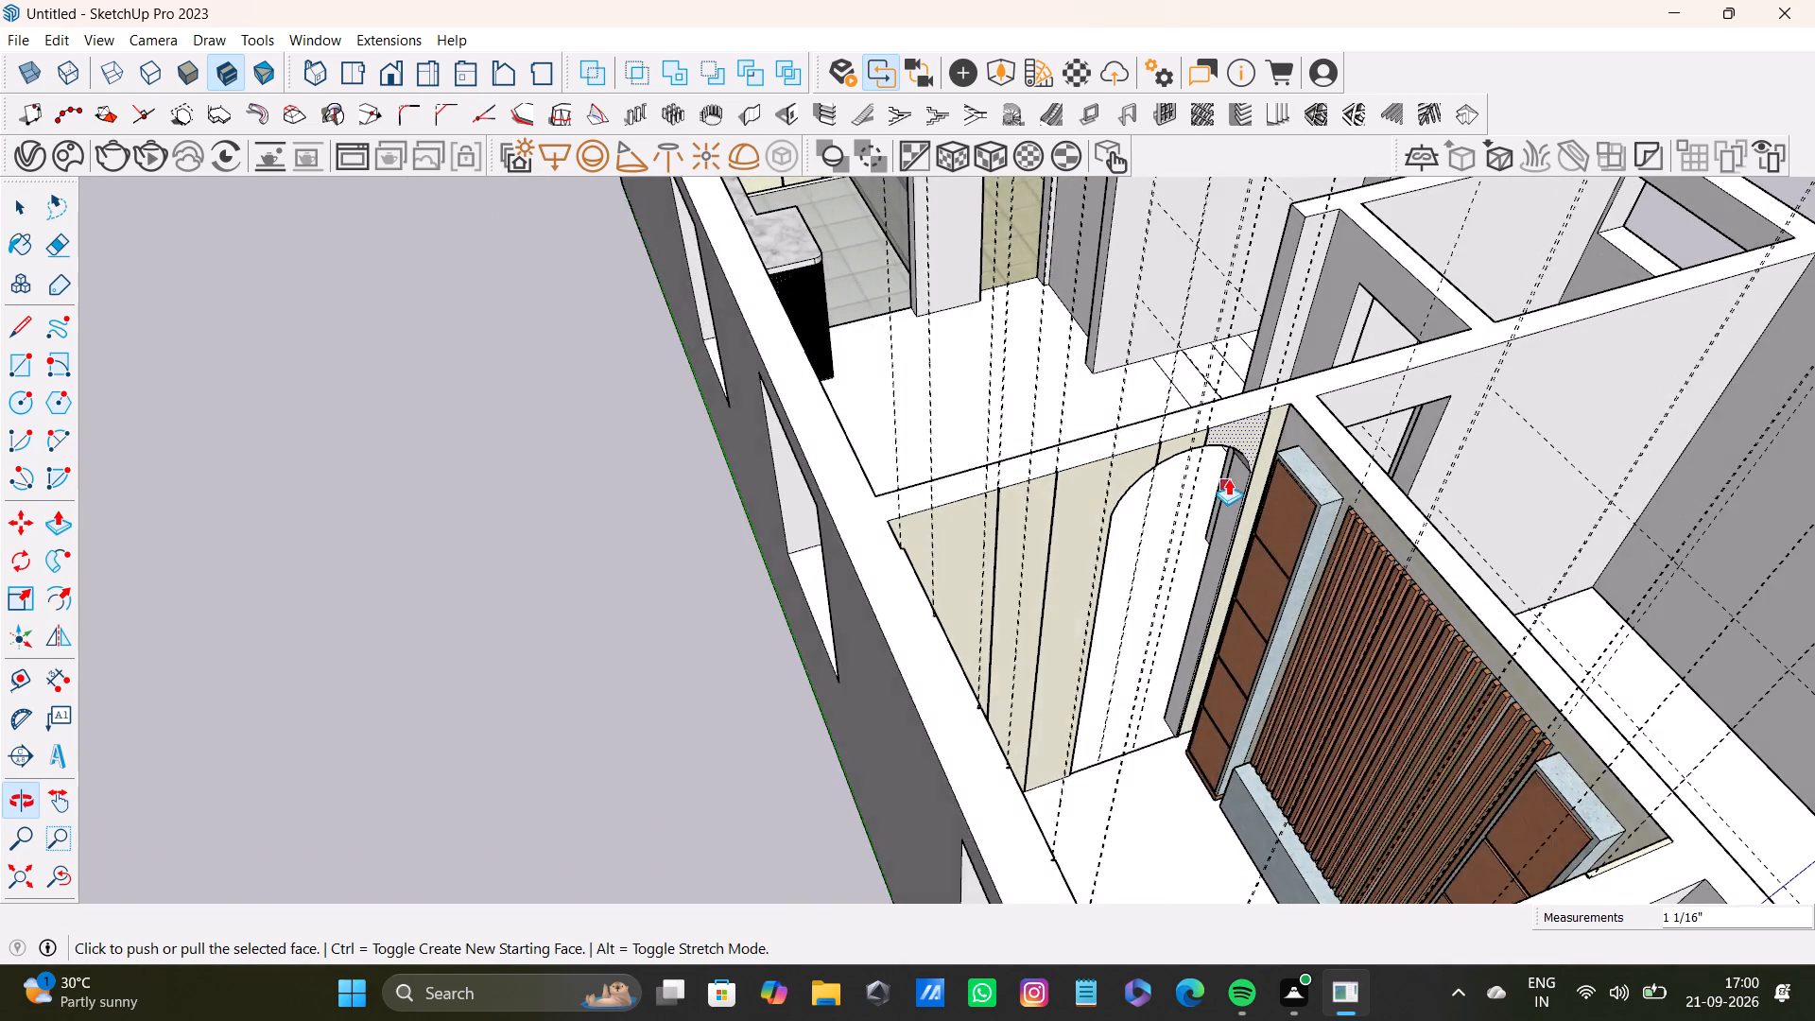
scroll(1232, 470, "up", 6)
scroll(1263, 439, "down", 7)
middle_click_drag(1261, 466, 1028, 497)
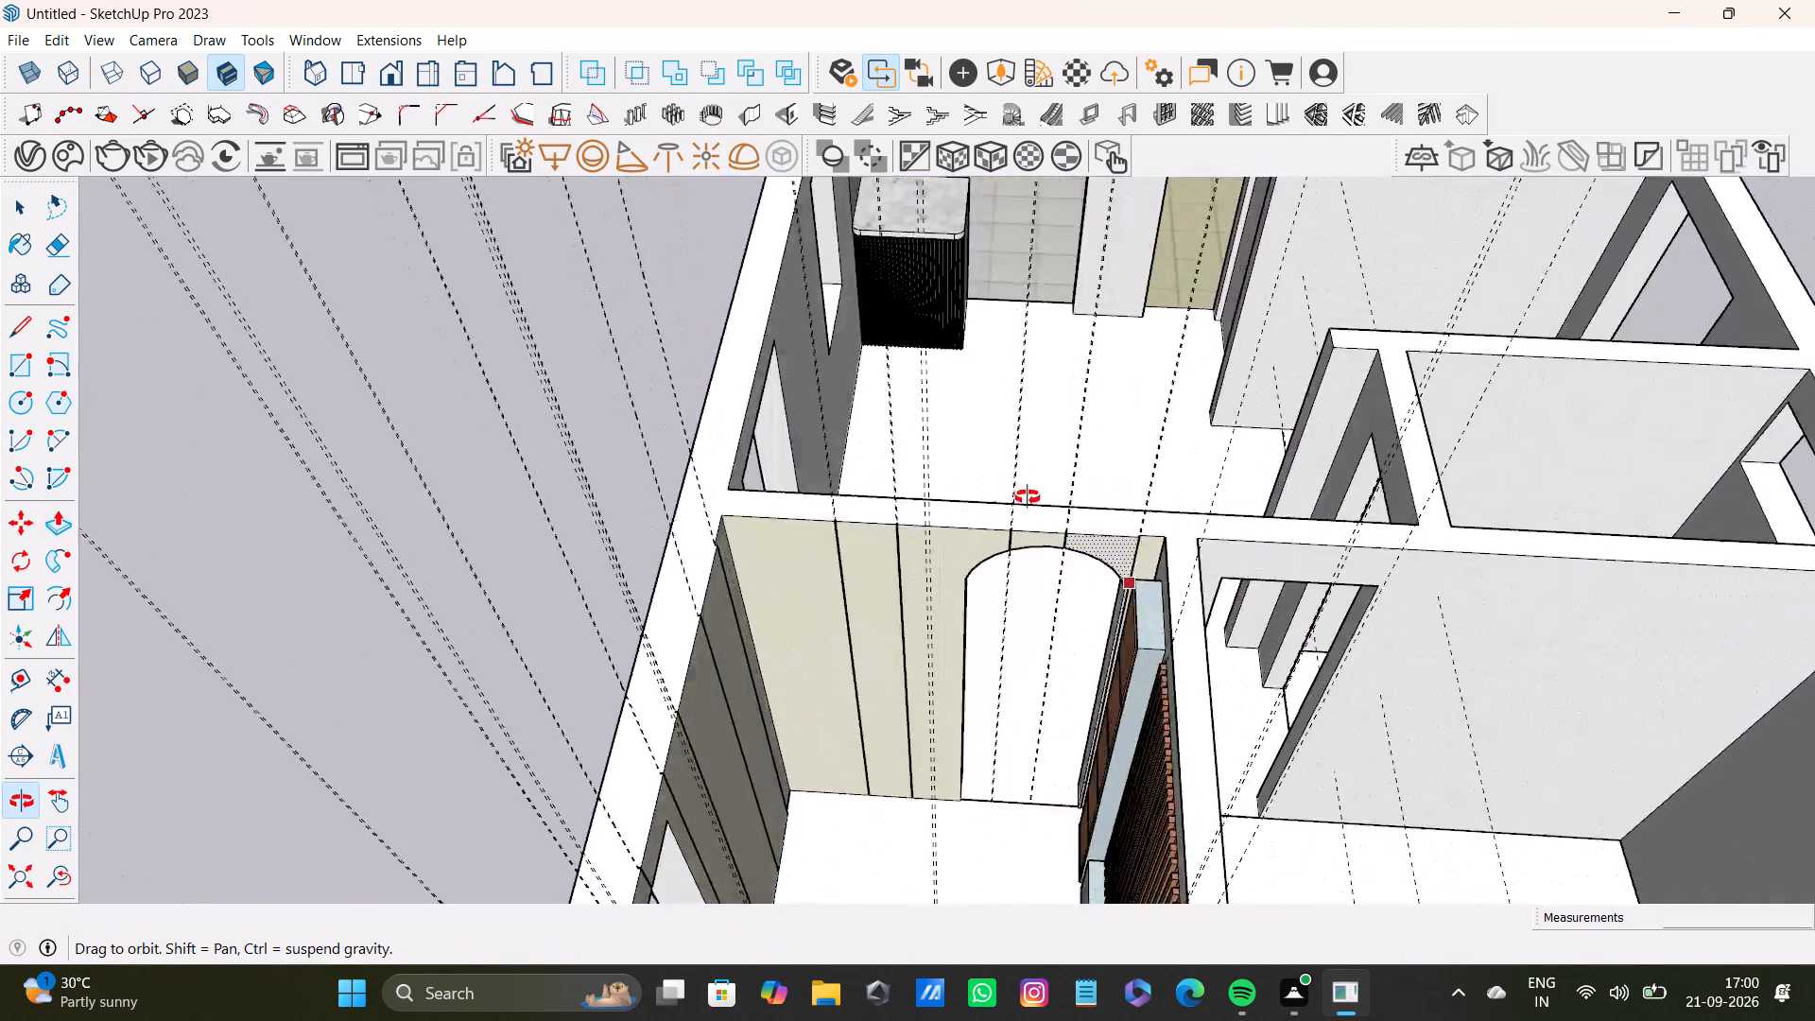
middle_click_drag(1028, 497, 683, 476)
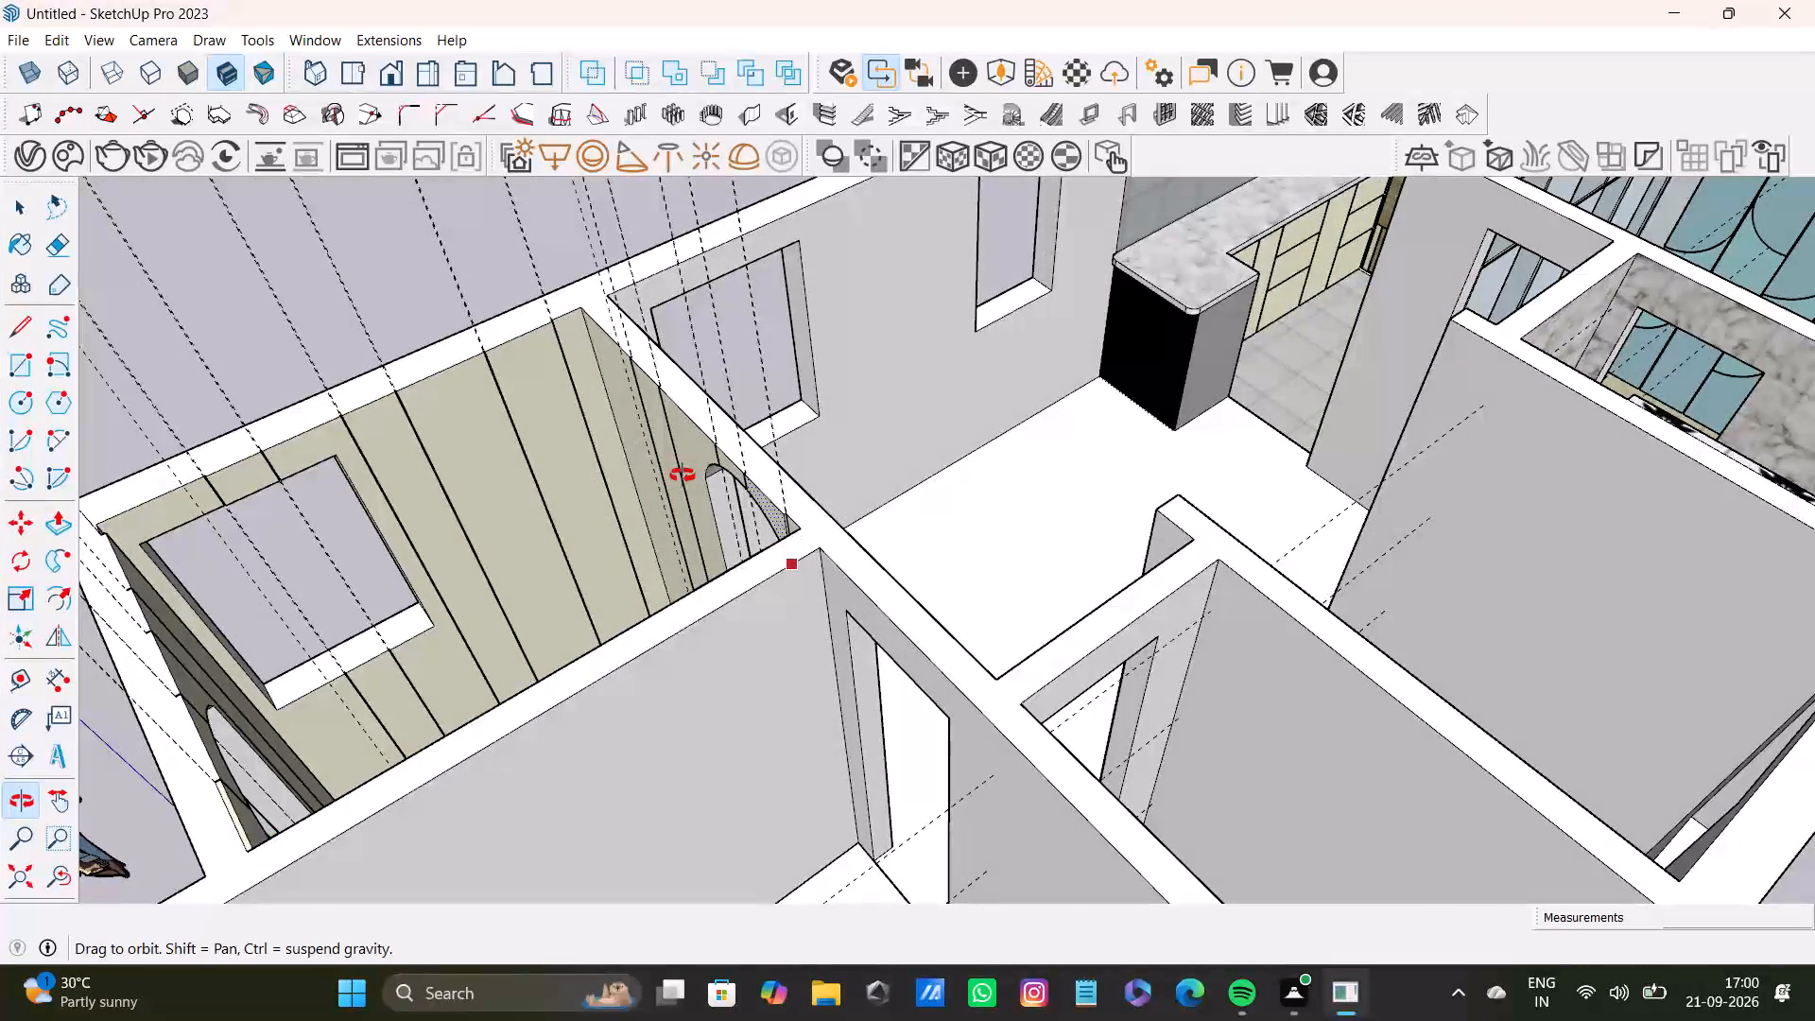
middle_click_drag(683, 476, 1190, 408)
middle_click_drag(1233, 459, 1138, 437)
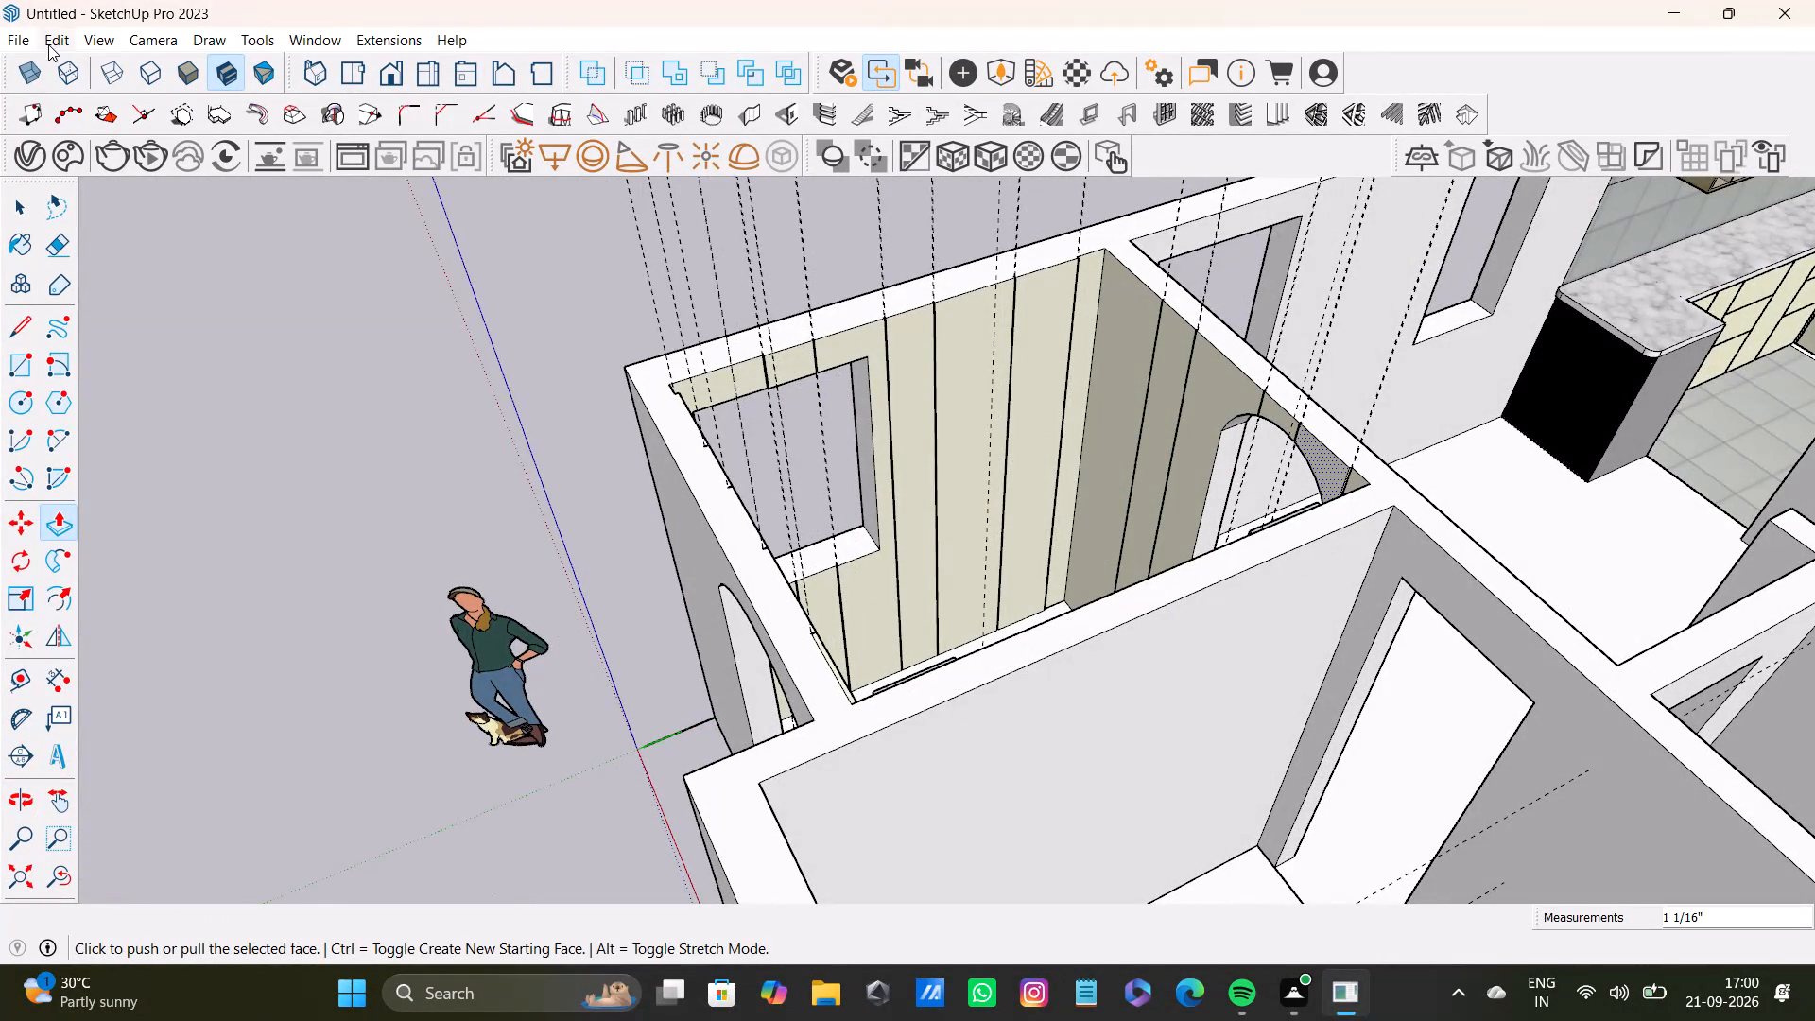
left_click(53, 41)
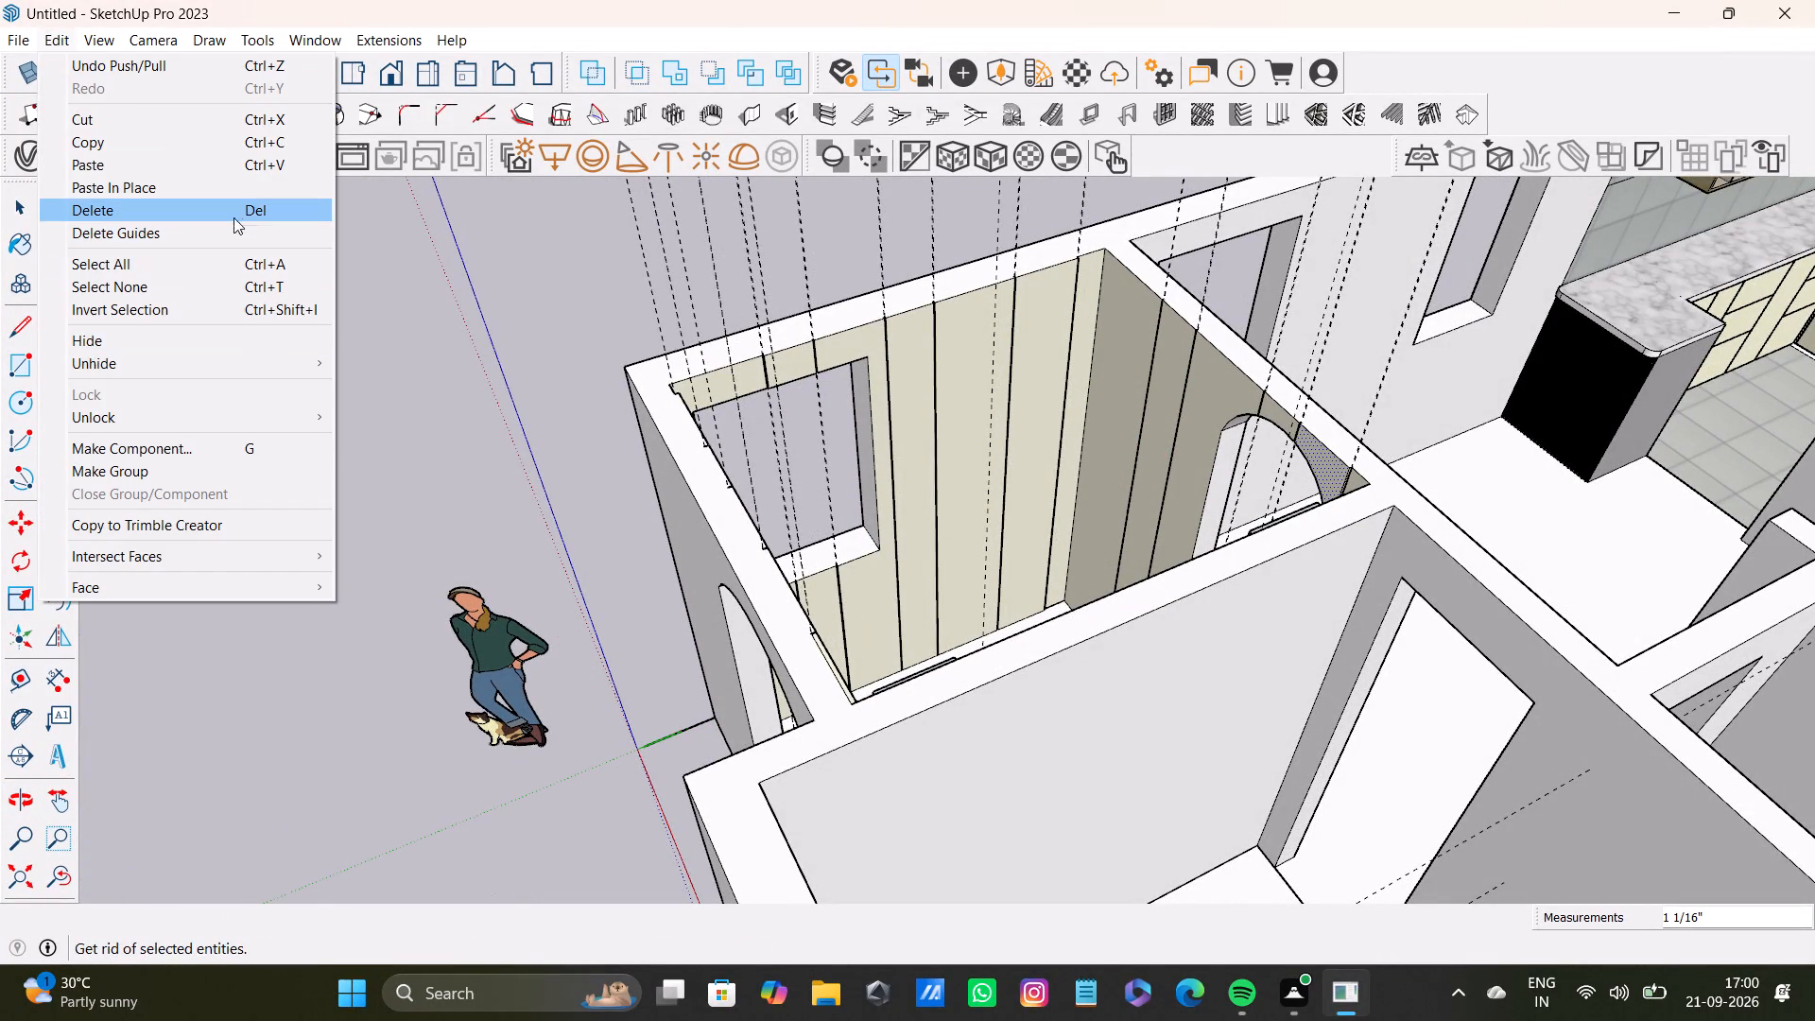
left_click(235, 228)
Examine the panelled room from all sides, checking the window wall, both arched walls and the slatted feature wall.
scroll(972, 524, "down", 4)
middle_click_drag(1167, 561, 1487, 734)
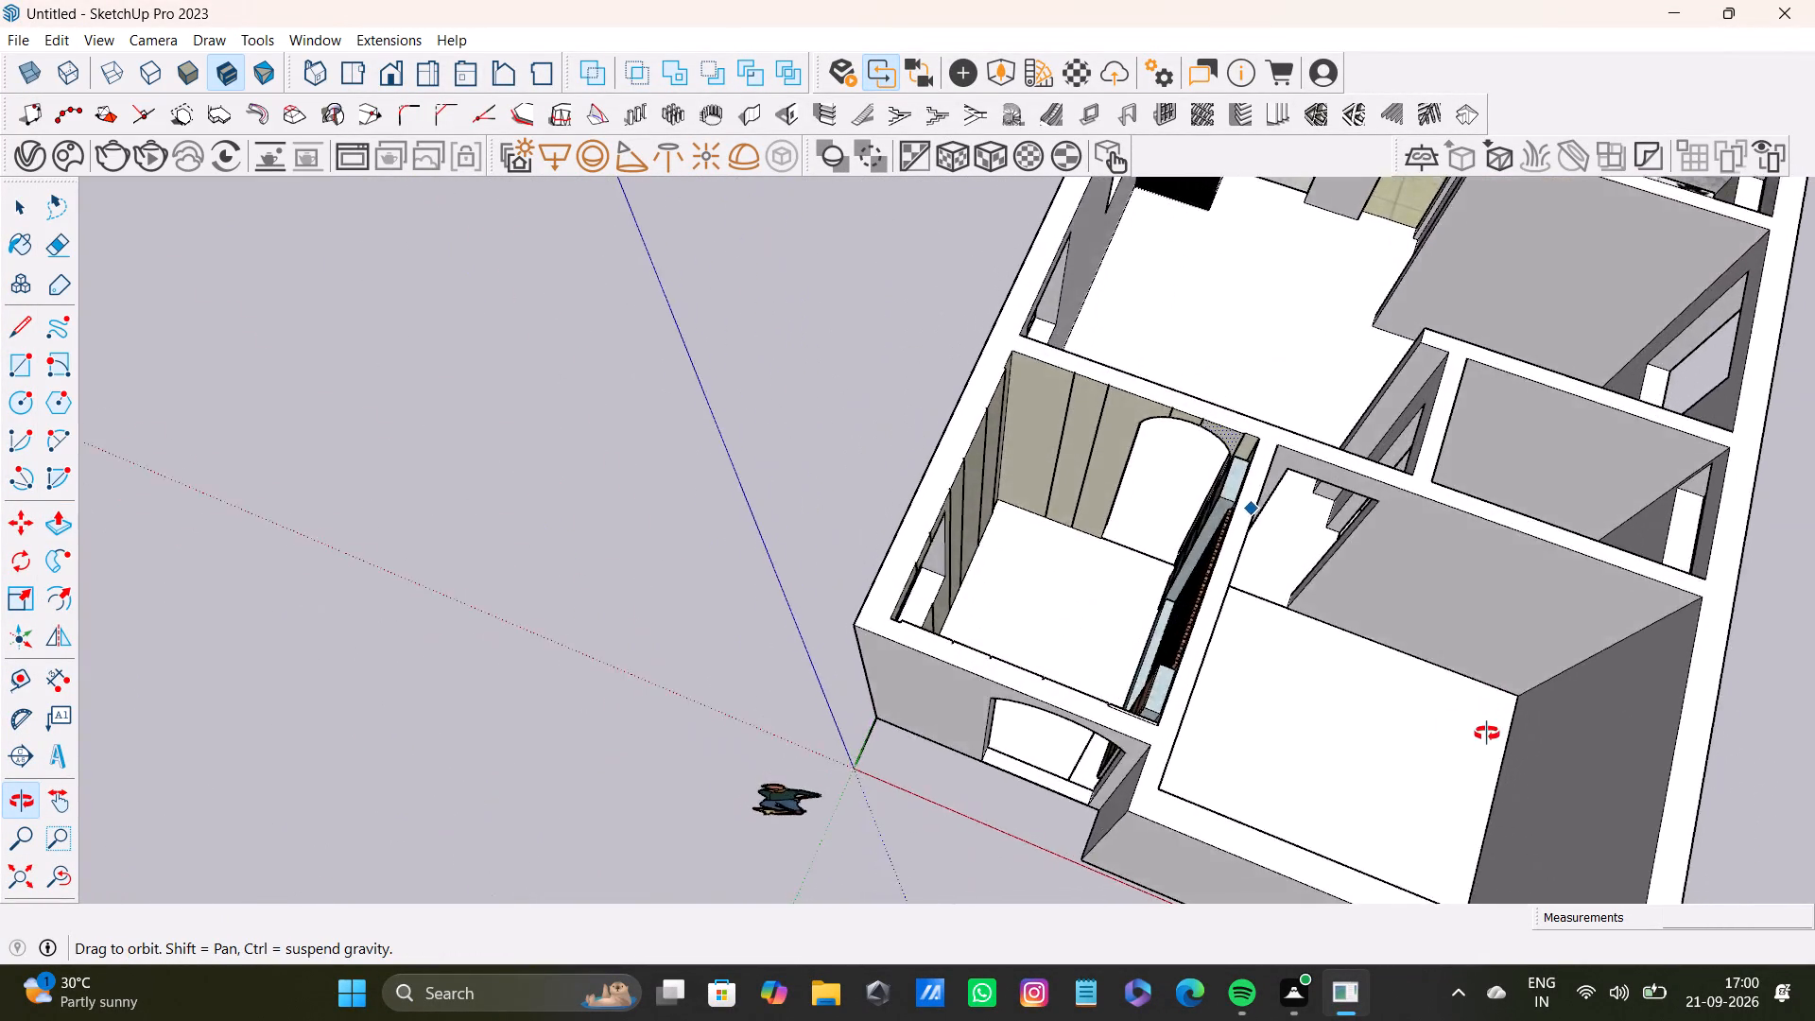
middle_click_drag(1487, 734, 1473, 648)
scroll(1201, 424, "up", 9)
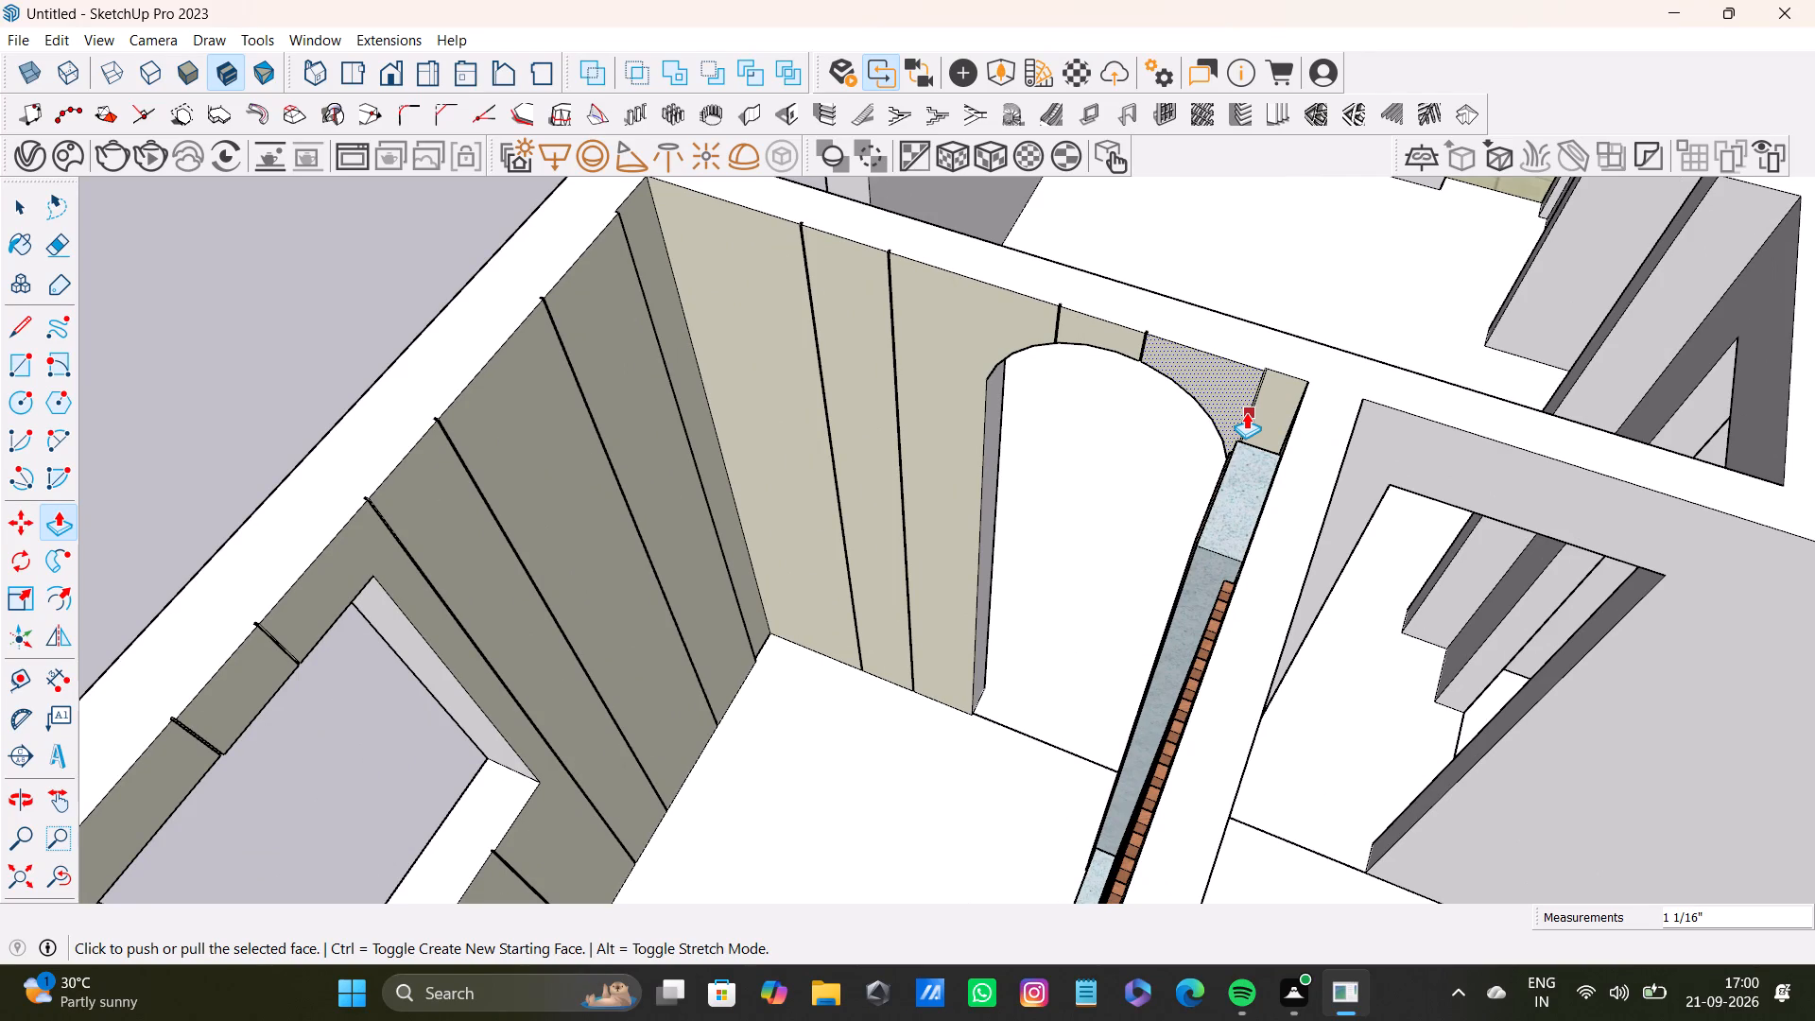
scroll(1245, 413, "down", 10)
middle_click_drag(1216, 386, 1071, 372, "shift")
middle_click_drag(1082, 383, 886, 461)
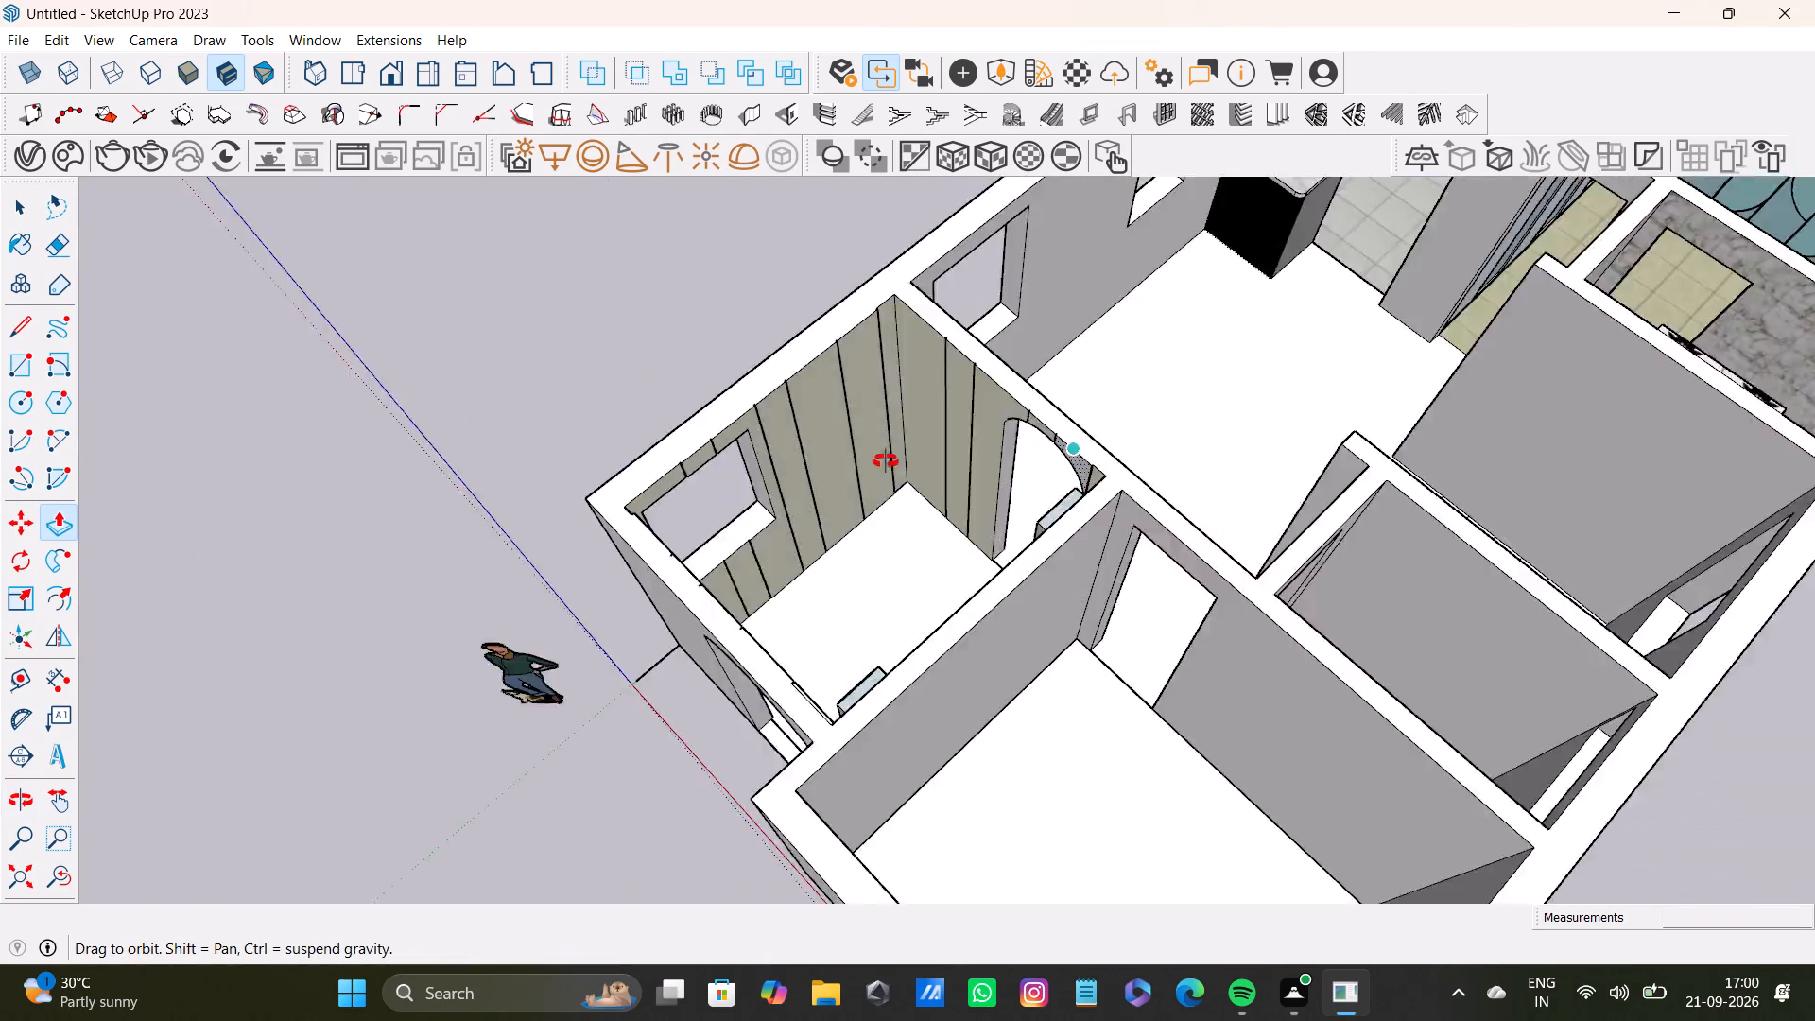
middle_click_drag(886, 461, 595, 385)
scroll(594, 381, "down", 1)
scroll(916, 357, "up", 6, "shift")
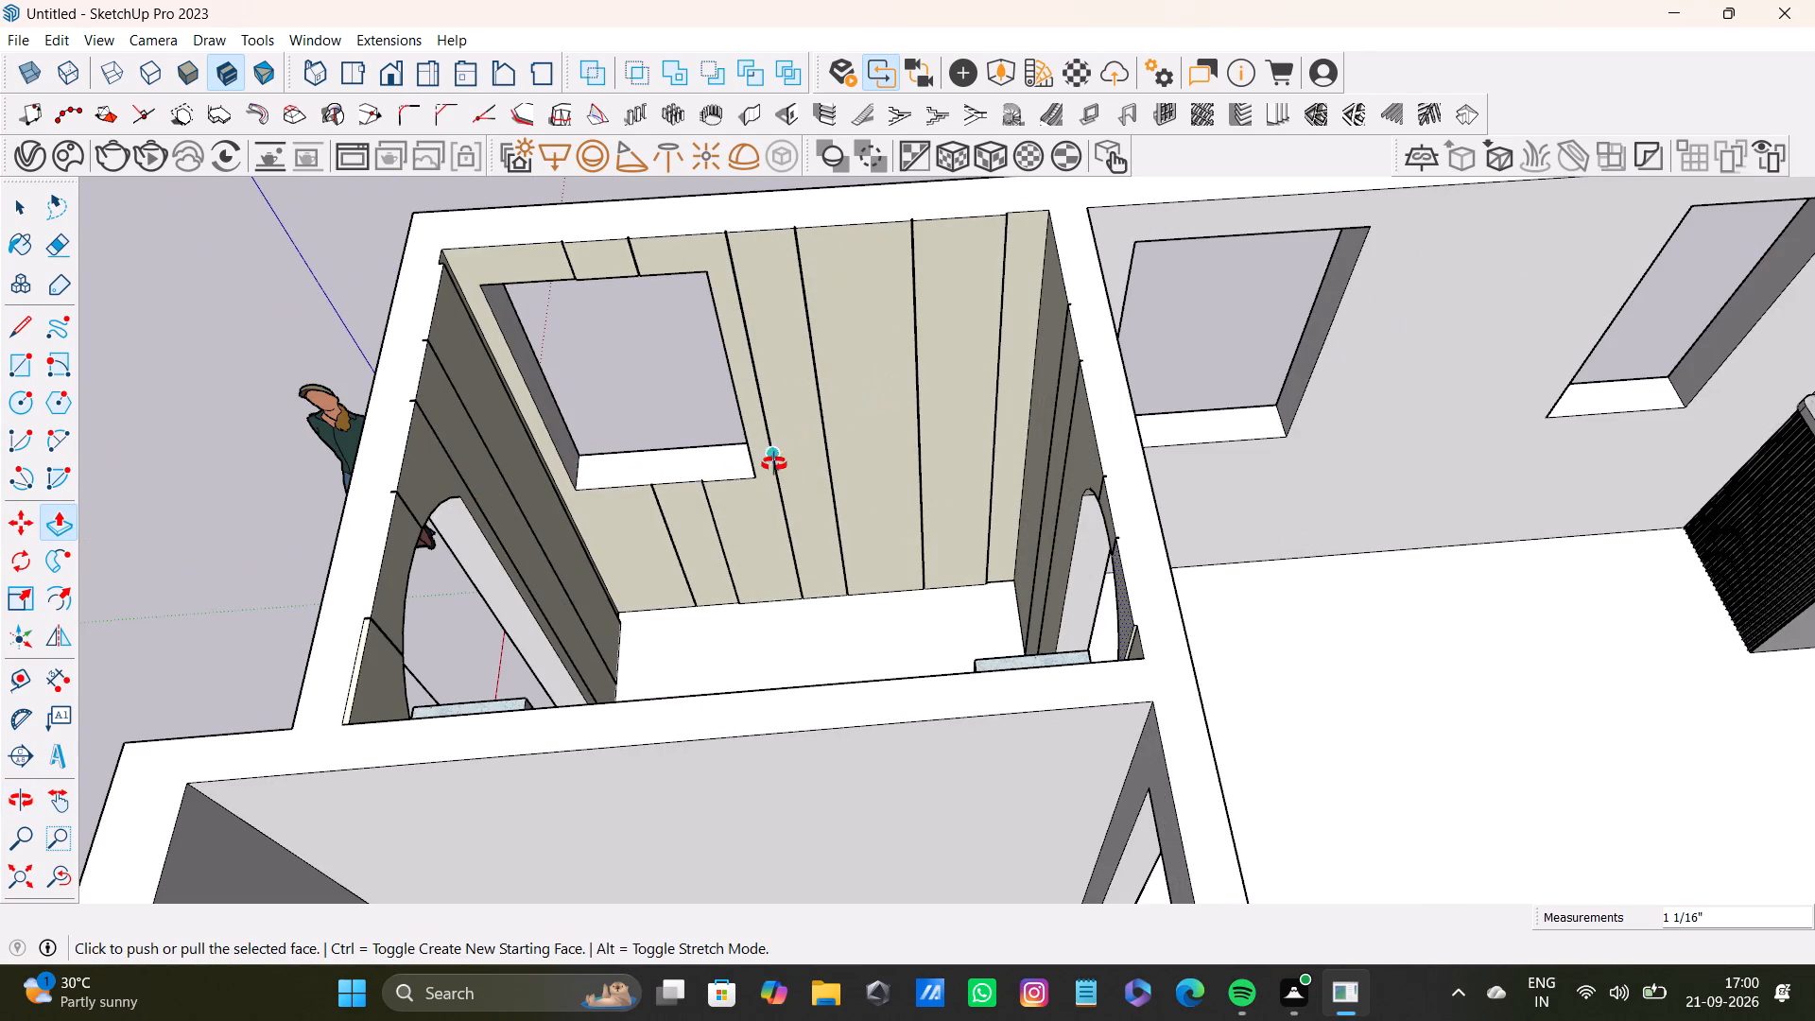
middle_click_drag(774, 464, 256, 538)
middle_click_drag(715, 411, 1199, 621)
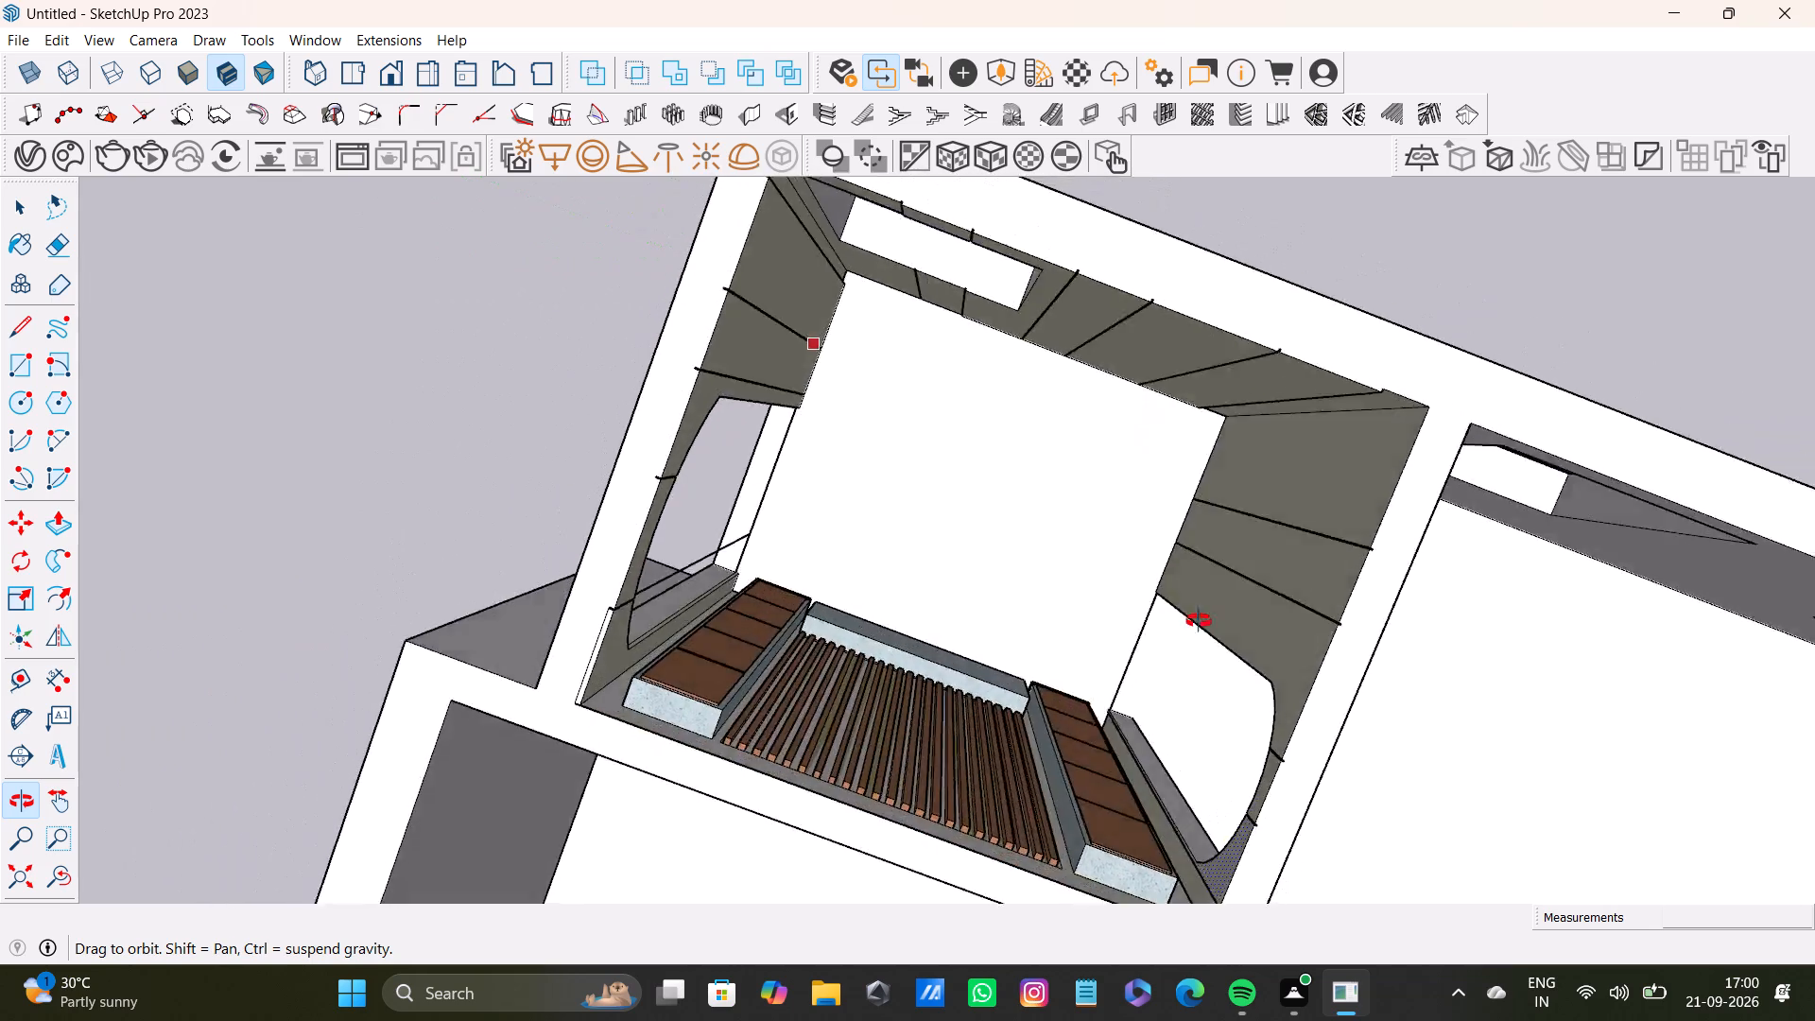
middle_click_drag(1199, 621, 1619, 365)
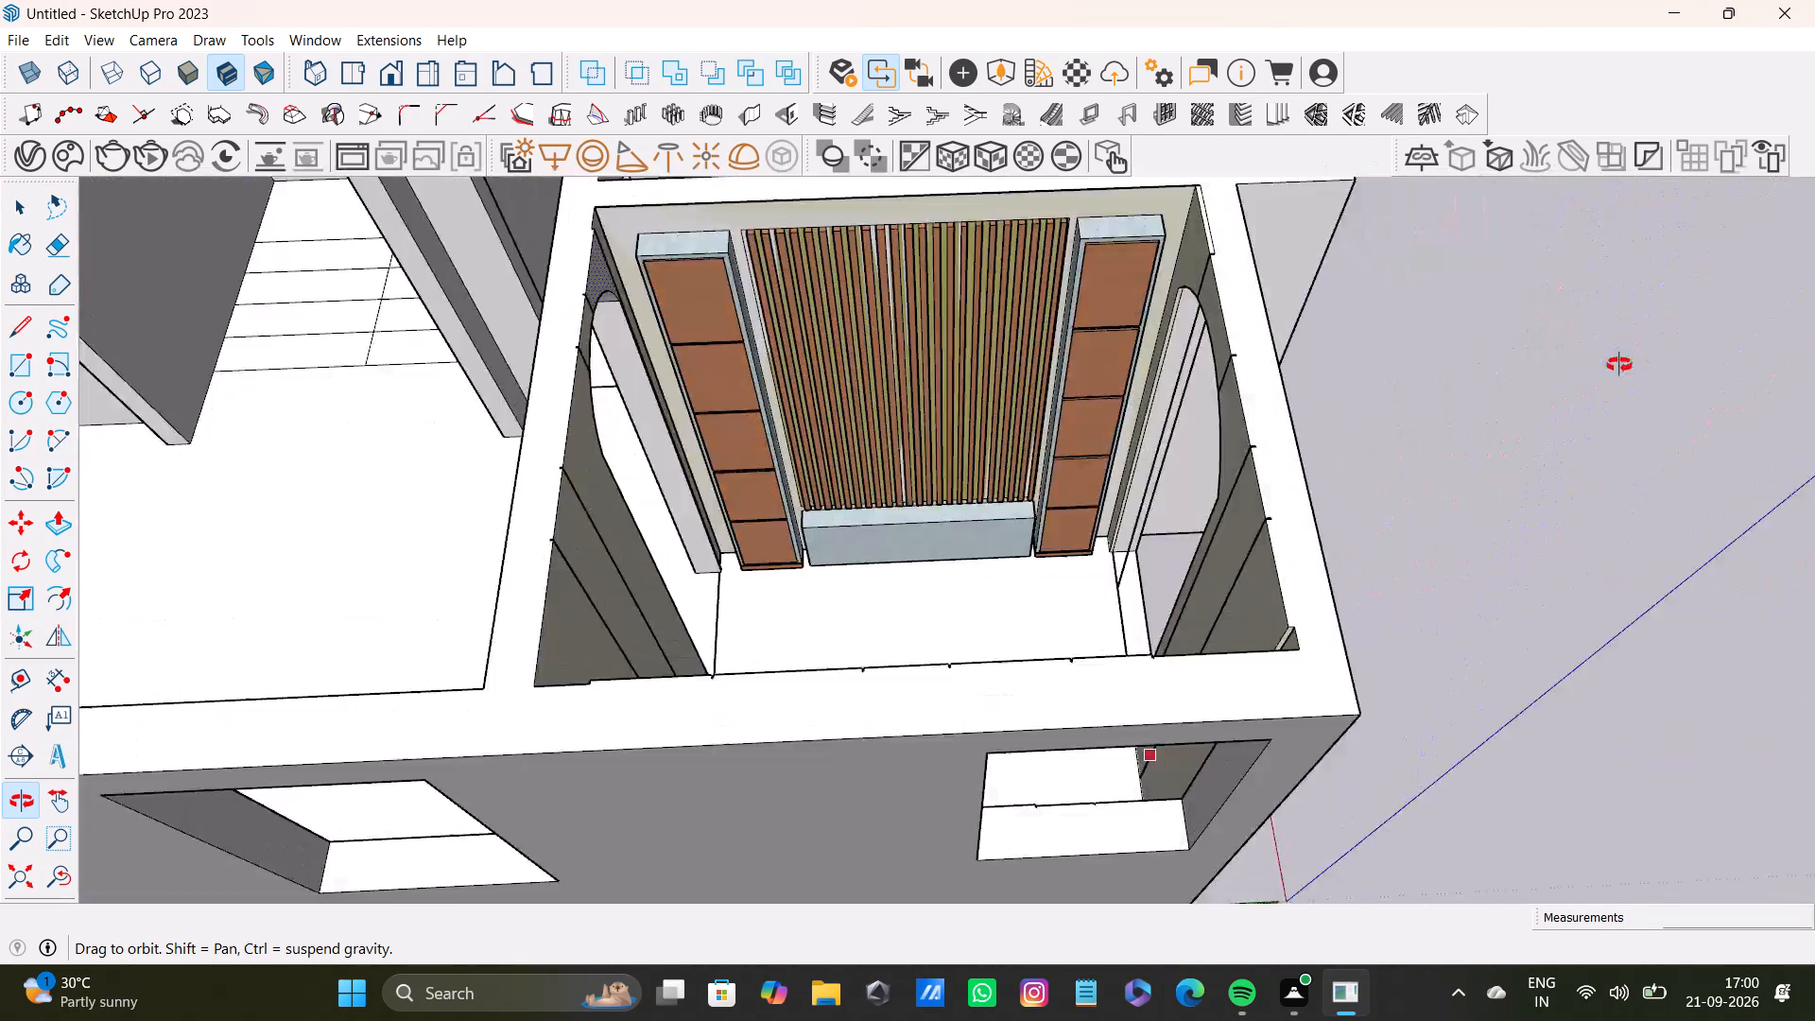
middle_click_drag(1619, 365, 414, 345)
scroll(550, 351, "down", 8)
middle_click_drag(699, 431, 910, 407)
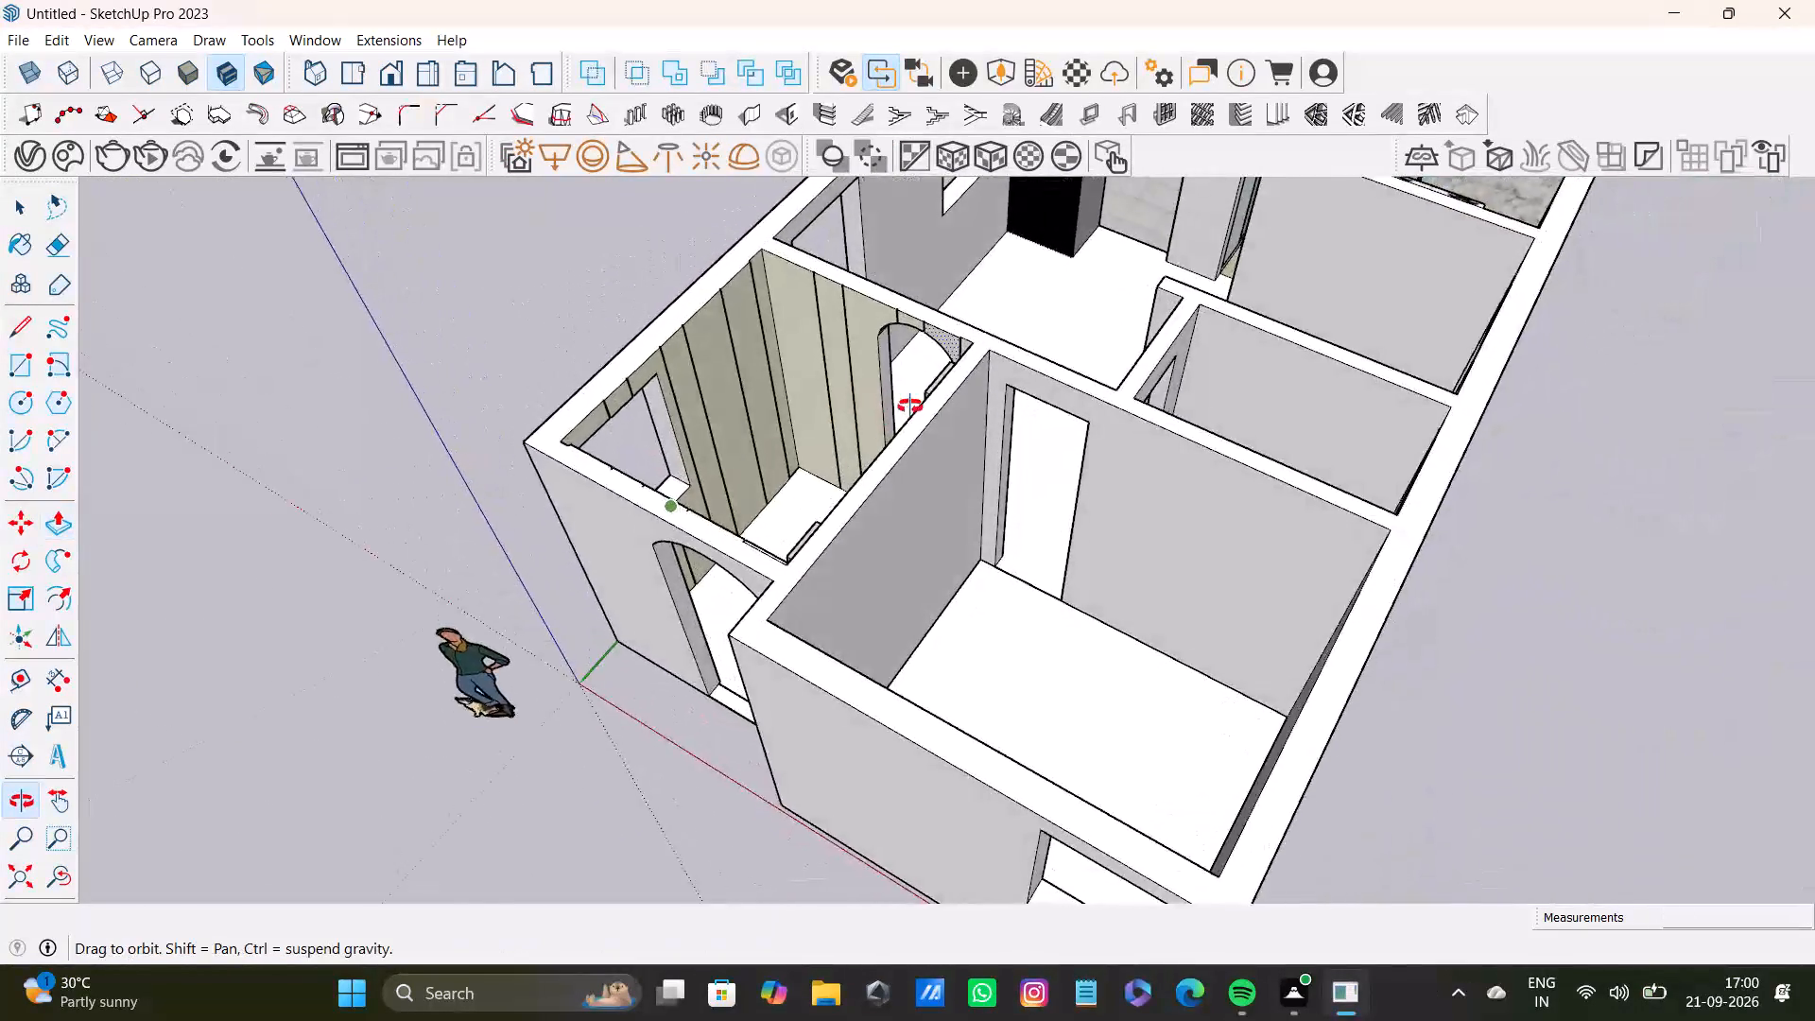
middle_click_drag(910, 407, 1284, 429)
scroll(856, 525, "down", 9)
middle_click_drag(842, 517, 1220, 461)
scroll(834, 528, "up", 4)
middle_click_drag(775, 498, 1202, 452, "shift")
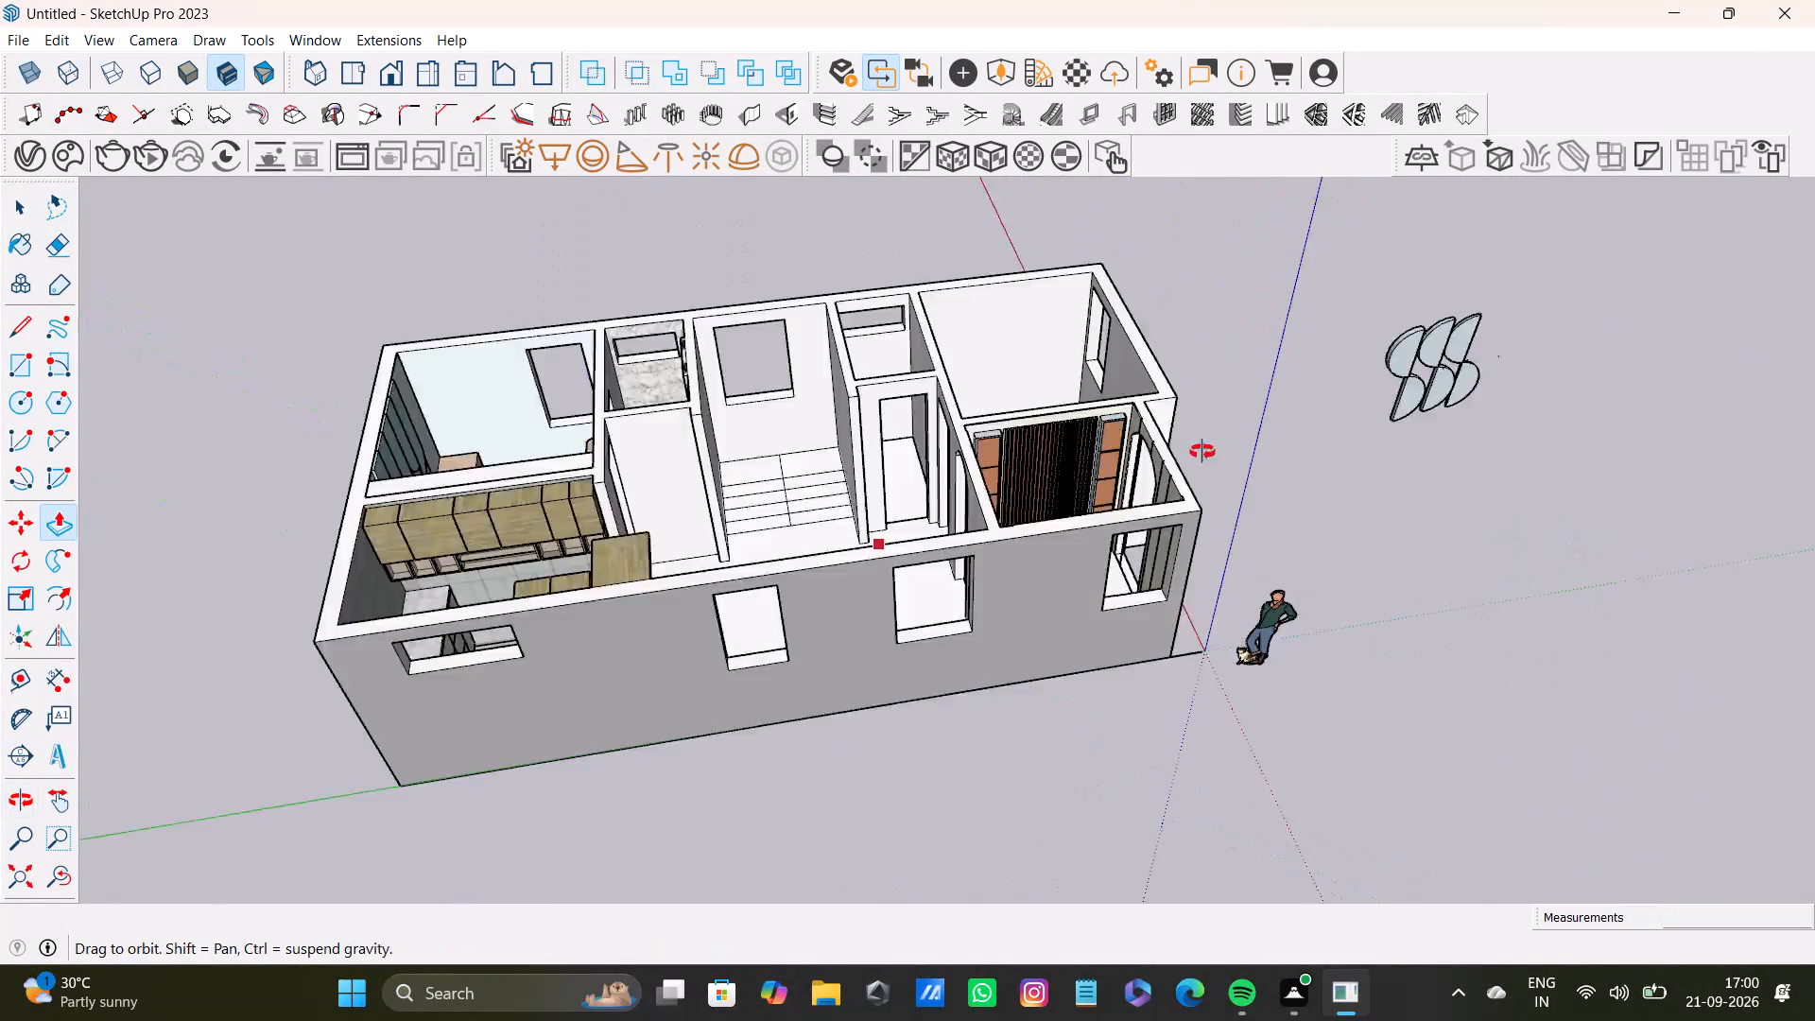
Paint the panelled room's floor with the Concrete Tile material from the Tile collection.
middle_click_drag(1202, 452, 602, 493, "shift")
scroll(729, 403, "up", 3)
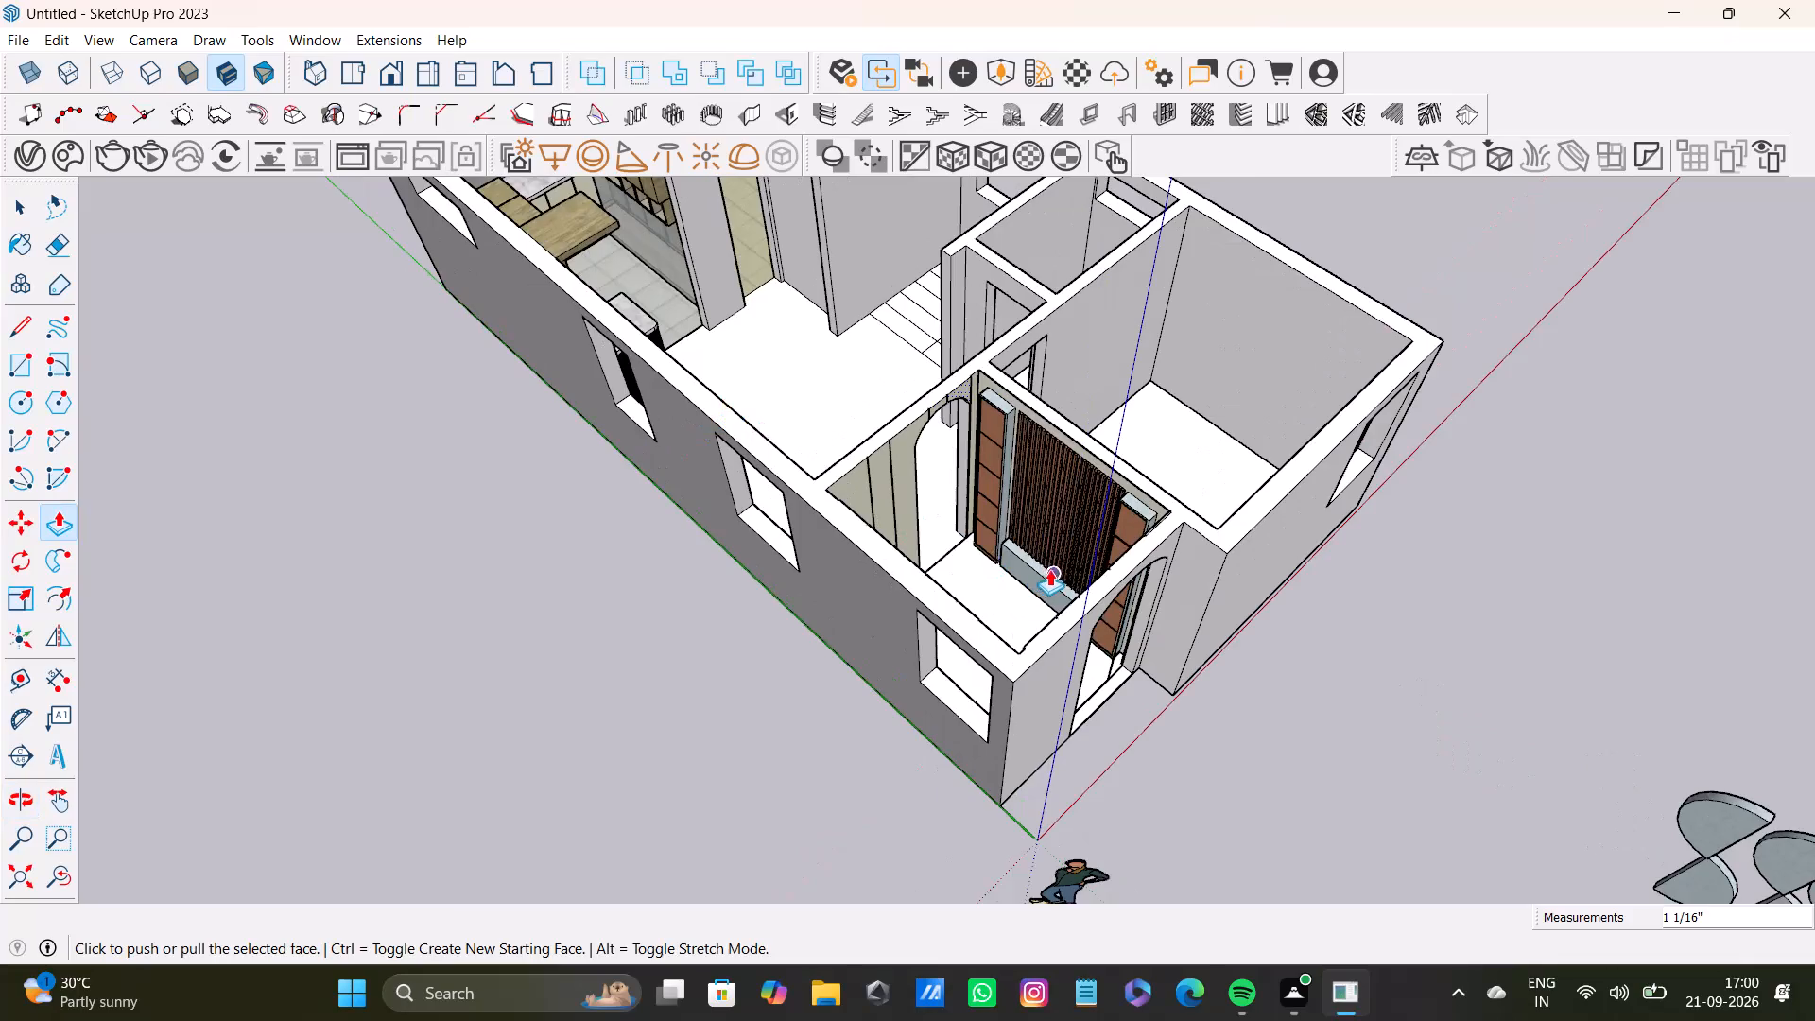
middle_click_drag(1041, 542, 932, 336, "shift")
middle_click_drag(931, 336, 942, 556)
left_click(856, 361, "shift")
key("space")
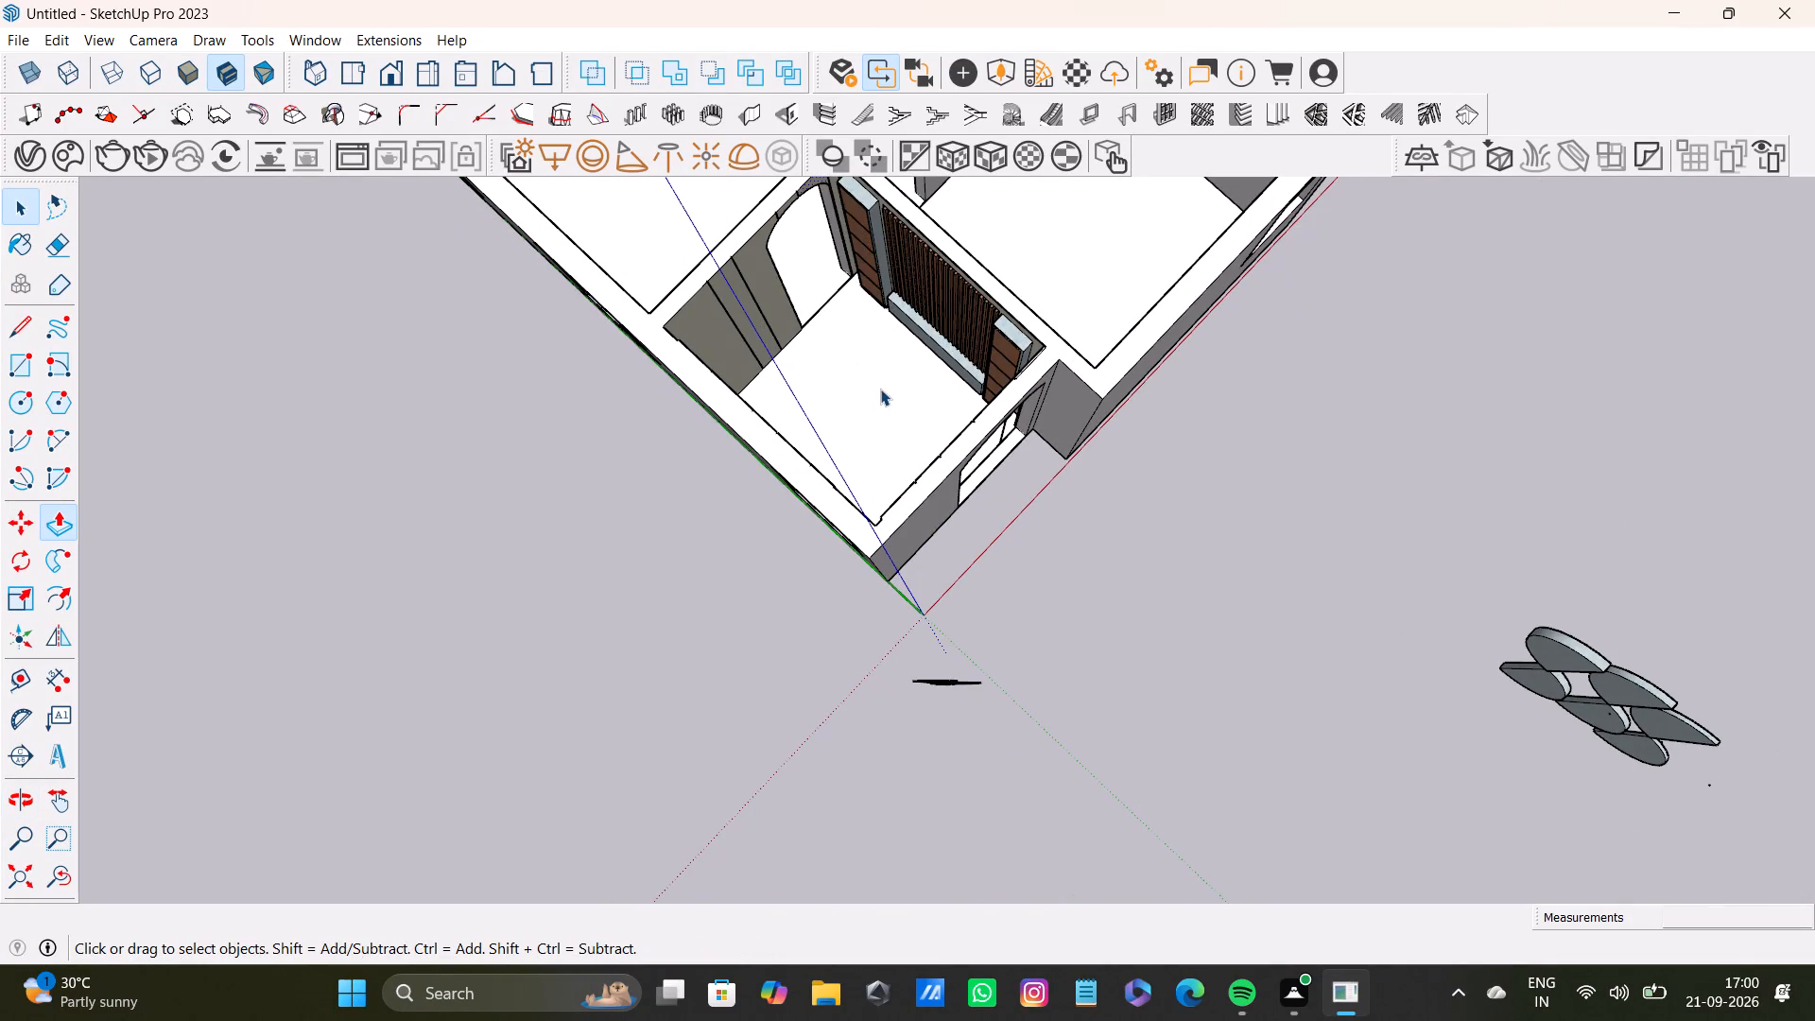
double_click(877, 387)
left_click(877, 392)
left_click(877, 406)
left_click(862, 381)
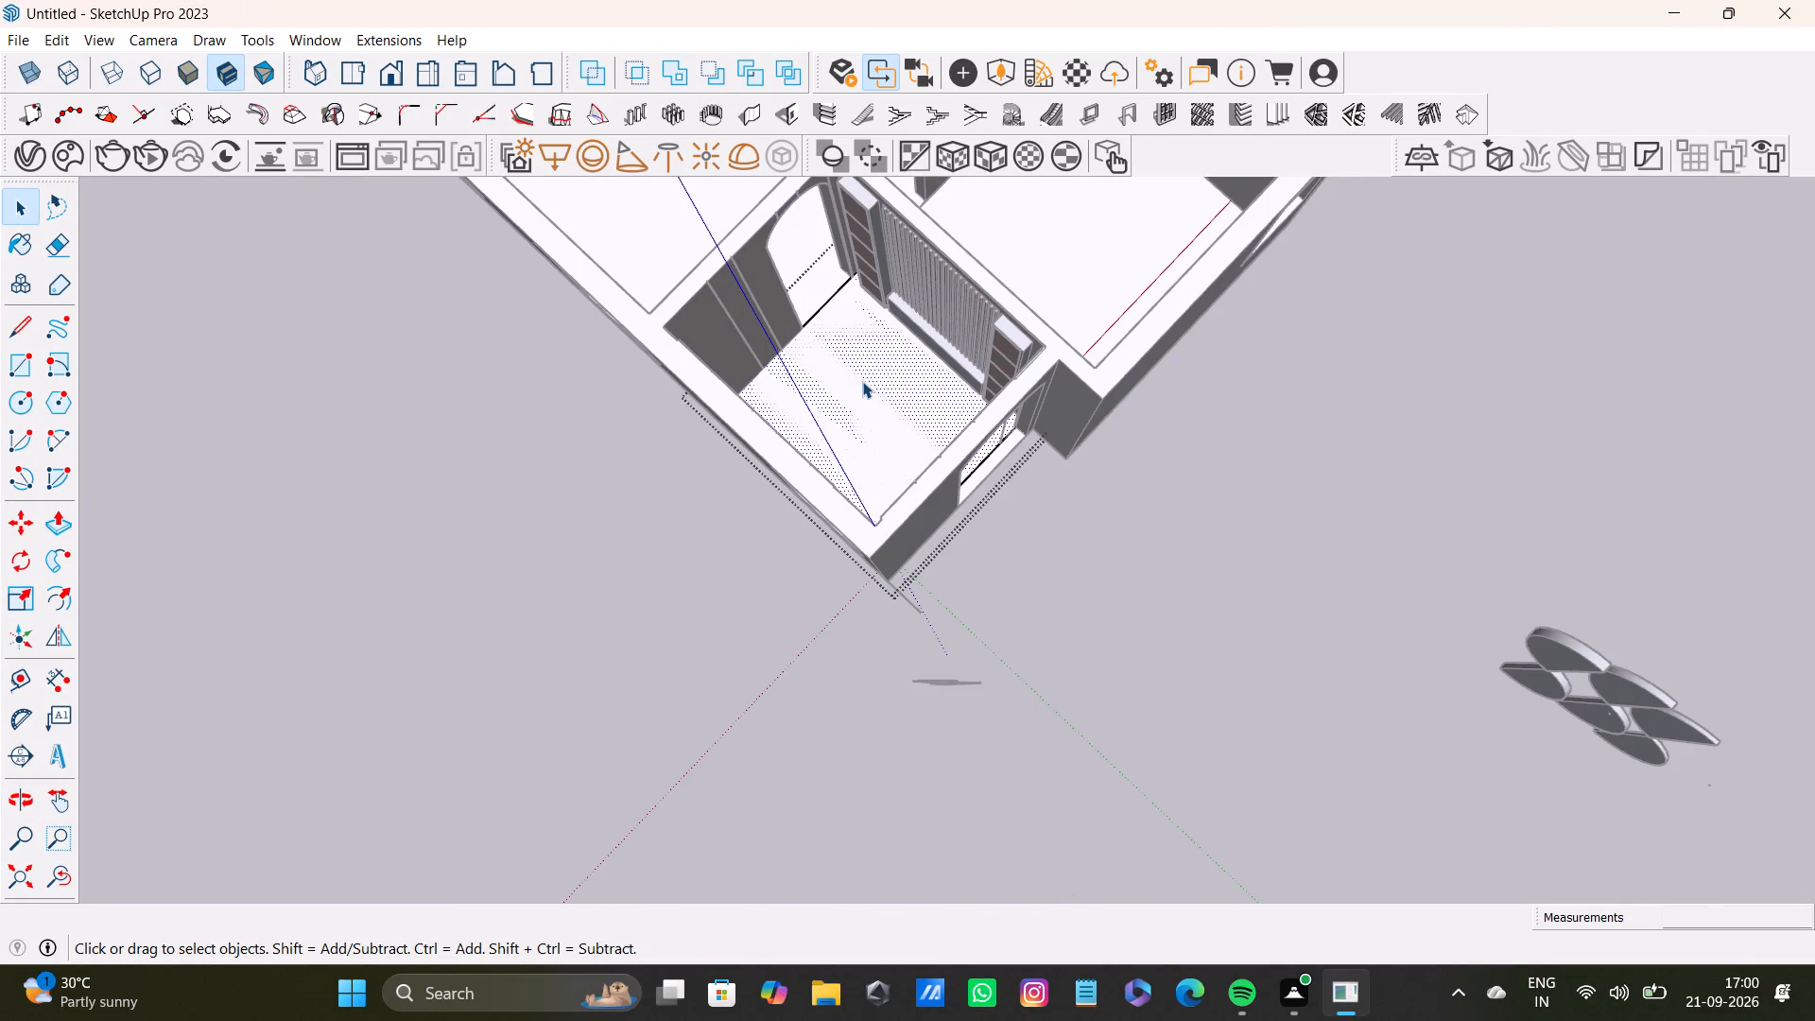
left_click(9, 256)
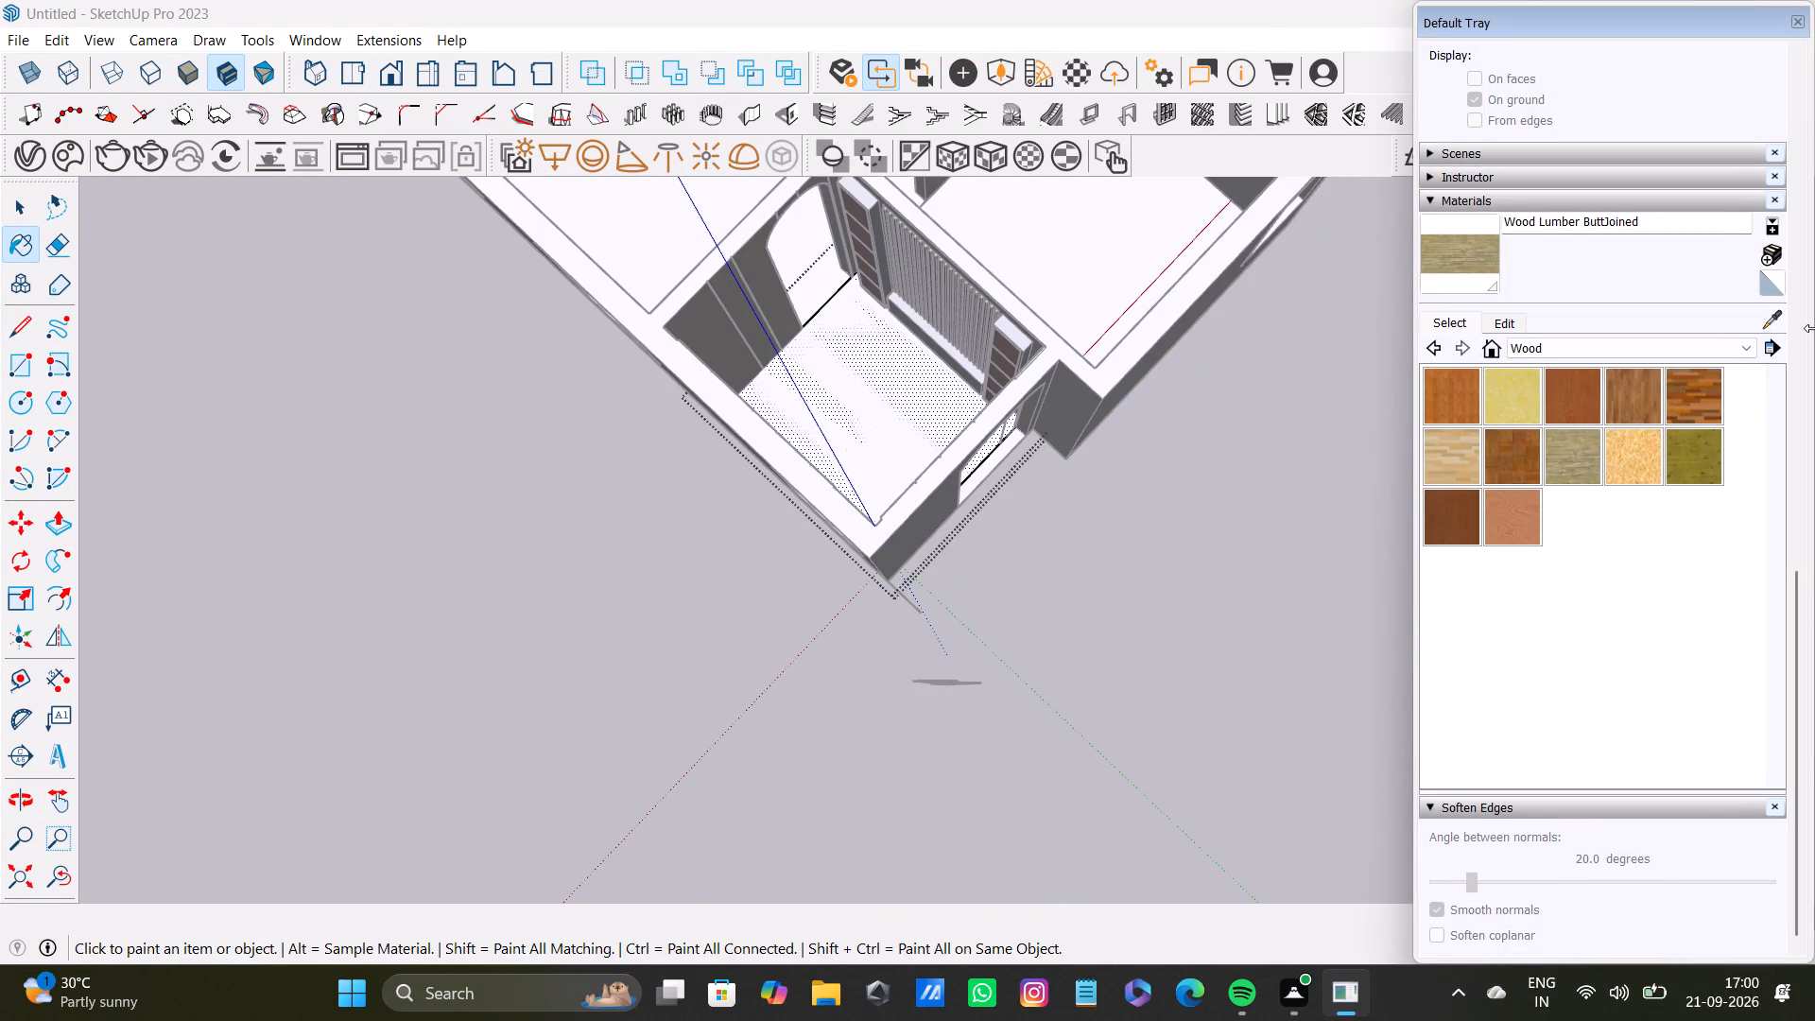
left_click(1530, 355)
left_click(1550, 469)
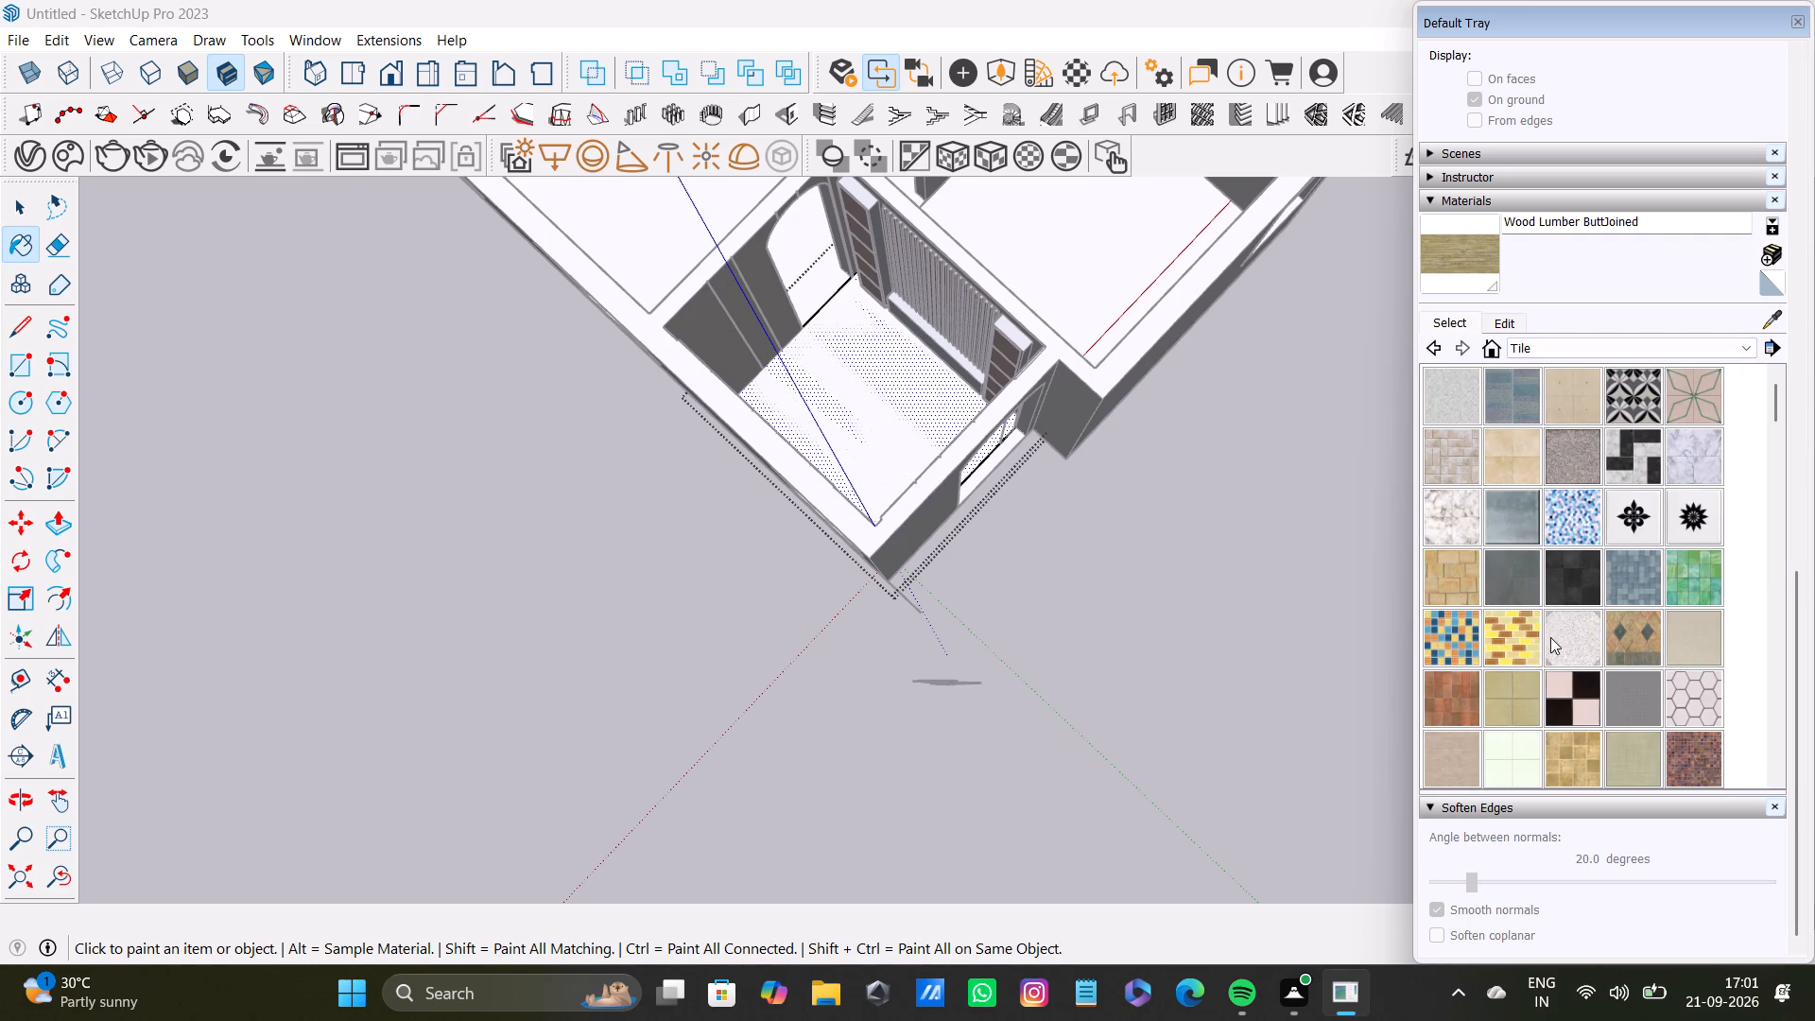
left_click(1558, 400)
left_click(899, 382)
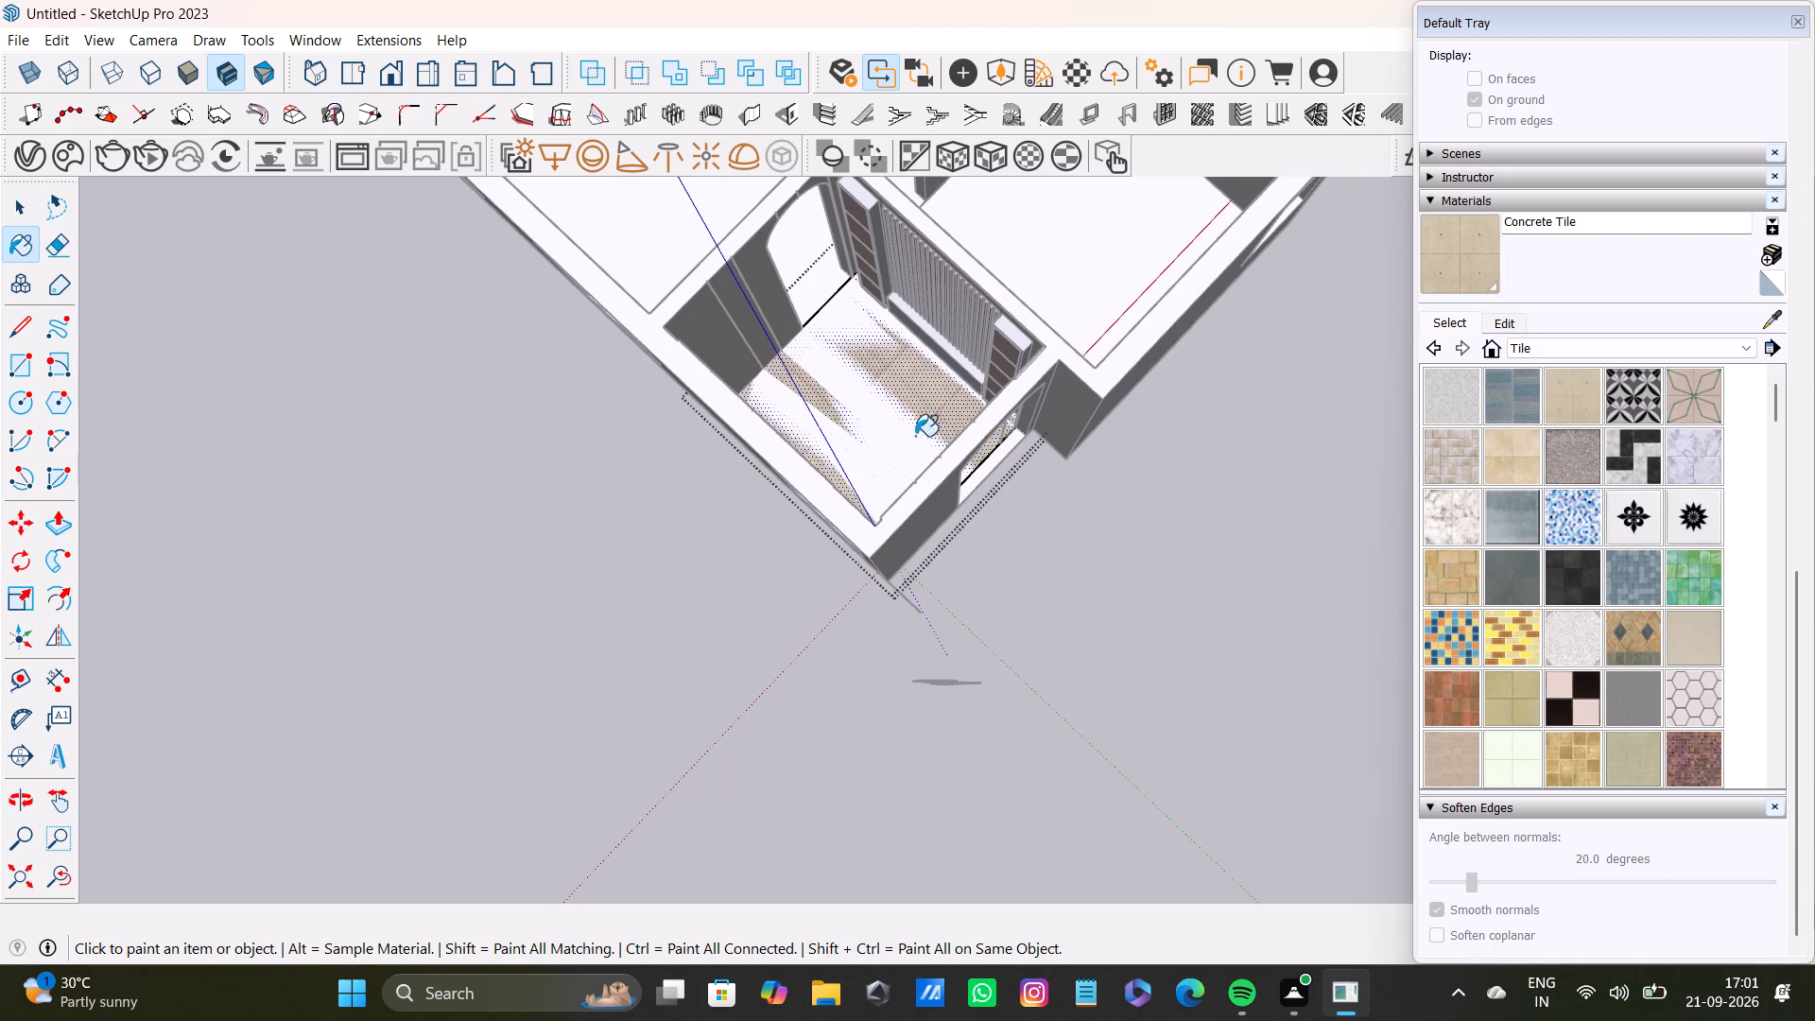
Delete the panelled room group's tiled floor face overlapping the house's base floor.
scroll(917, 442, "down", 3)
middle_click_drag(931, 456, 976, 433)
key("space")
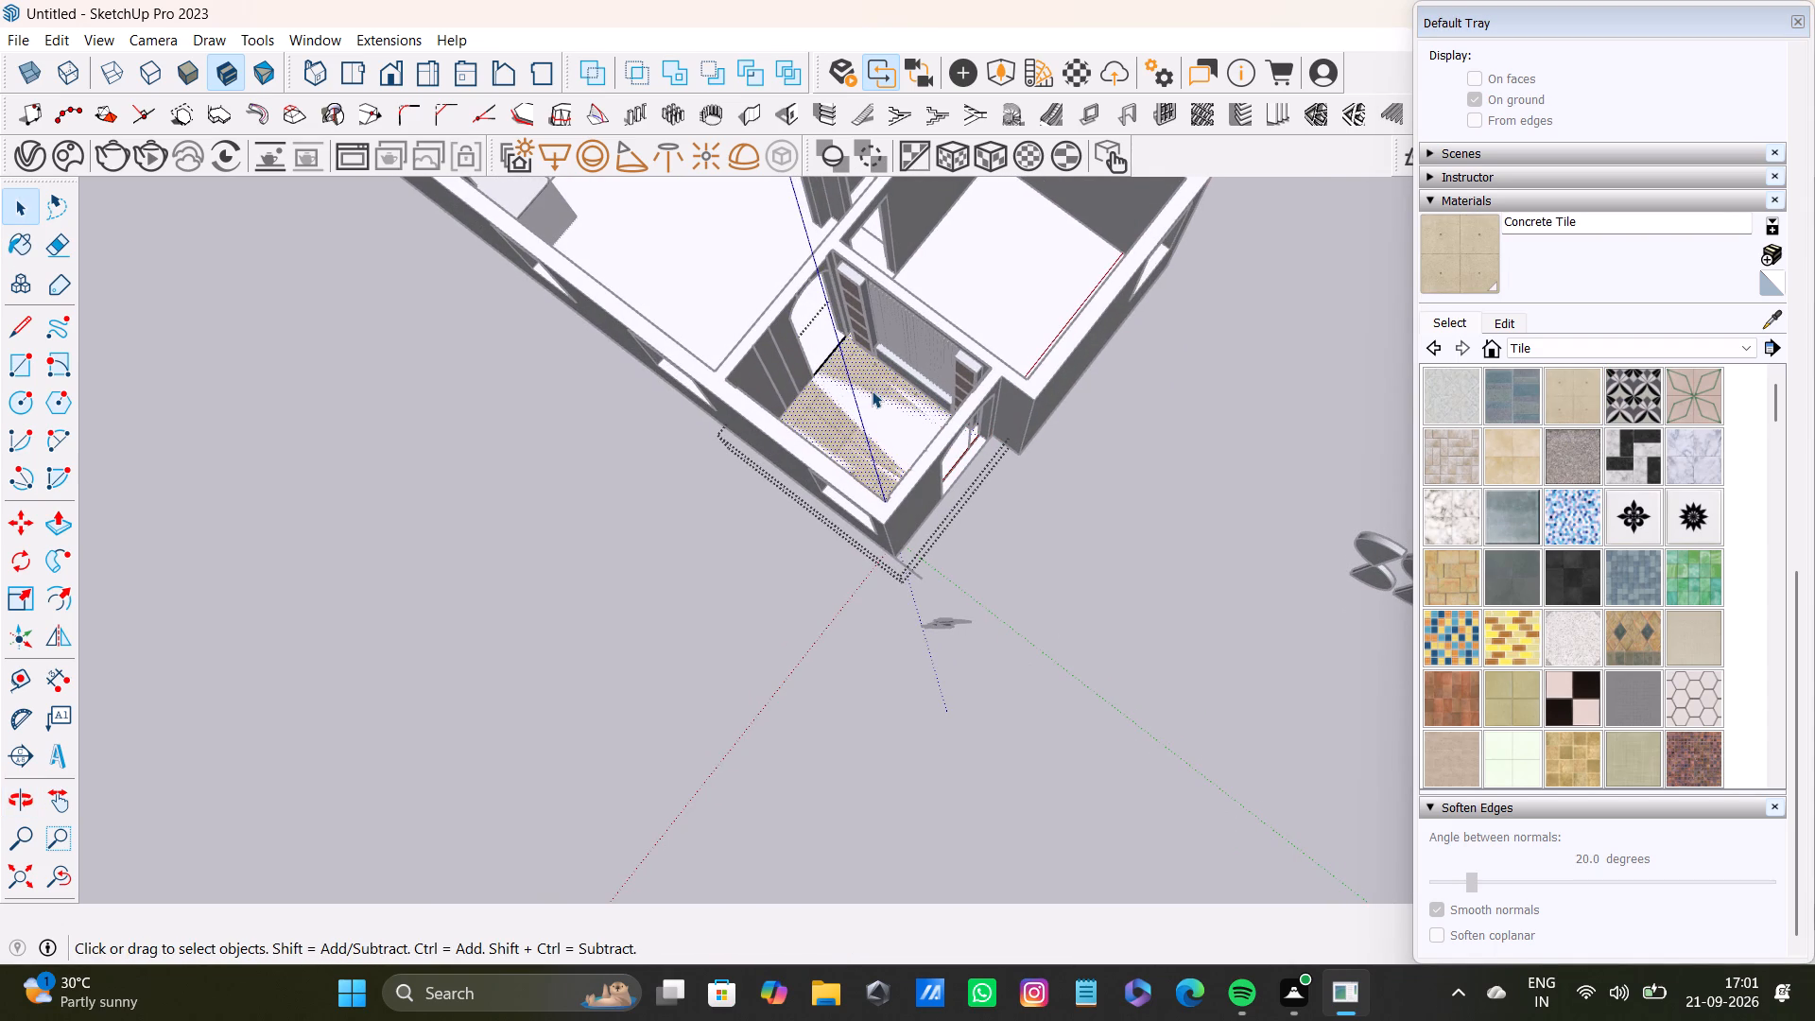
left_click(872, 390)
key("Delete")
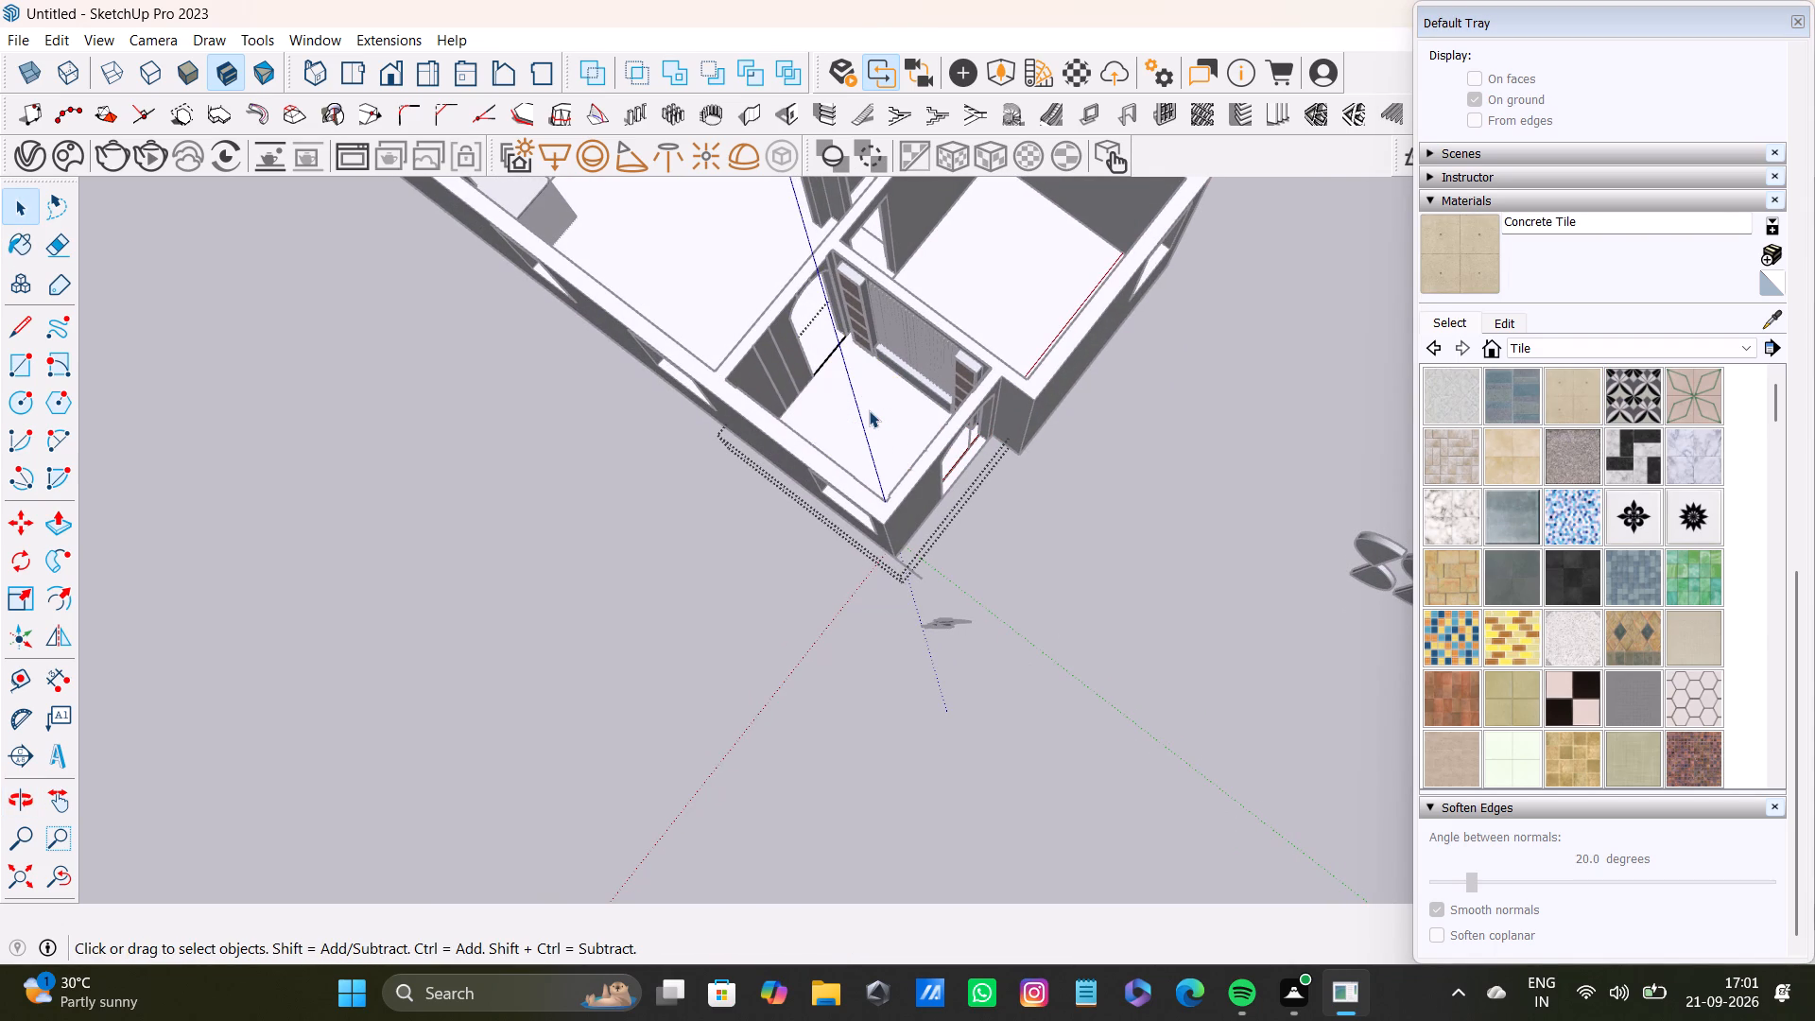
left_click(864, 414)
left_click(900, 432)
key("Delete")
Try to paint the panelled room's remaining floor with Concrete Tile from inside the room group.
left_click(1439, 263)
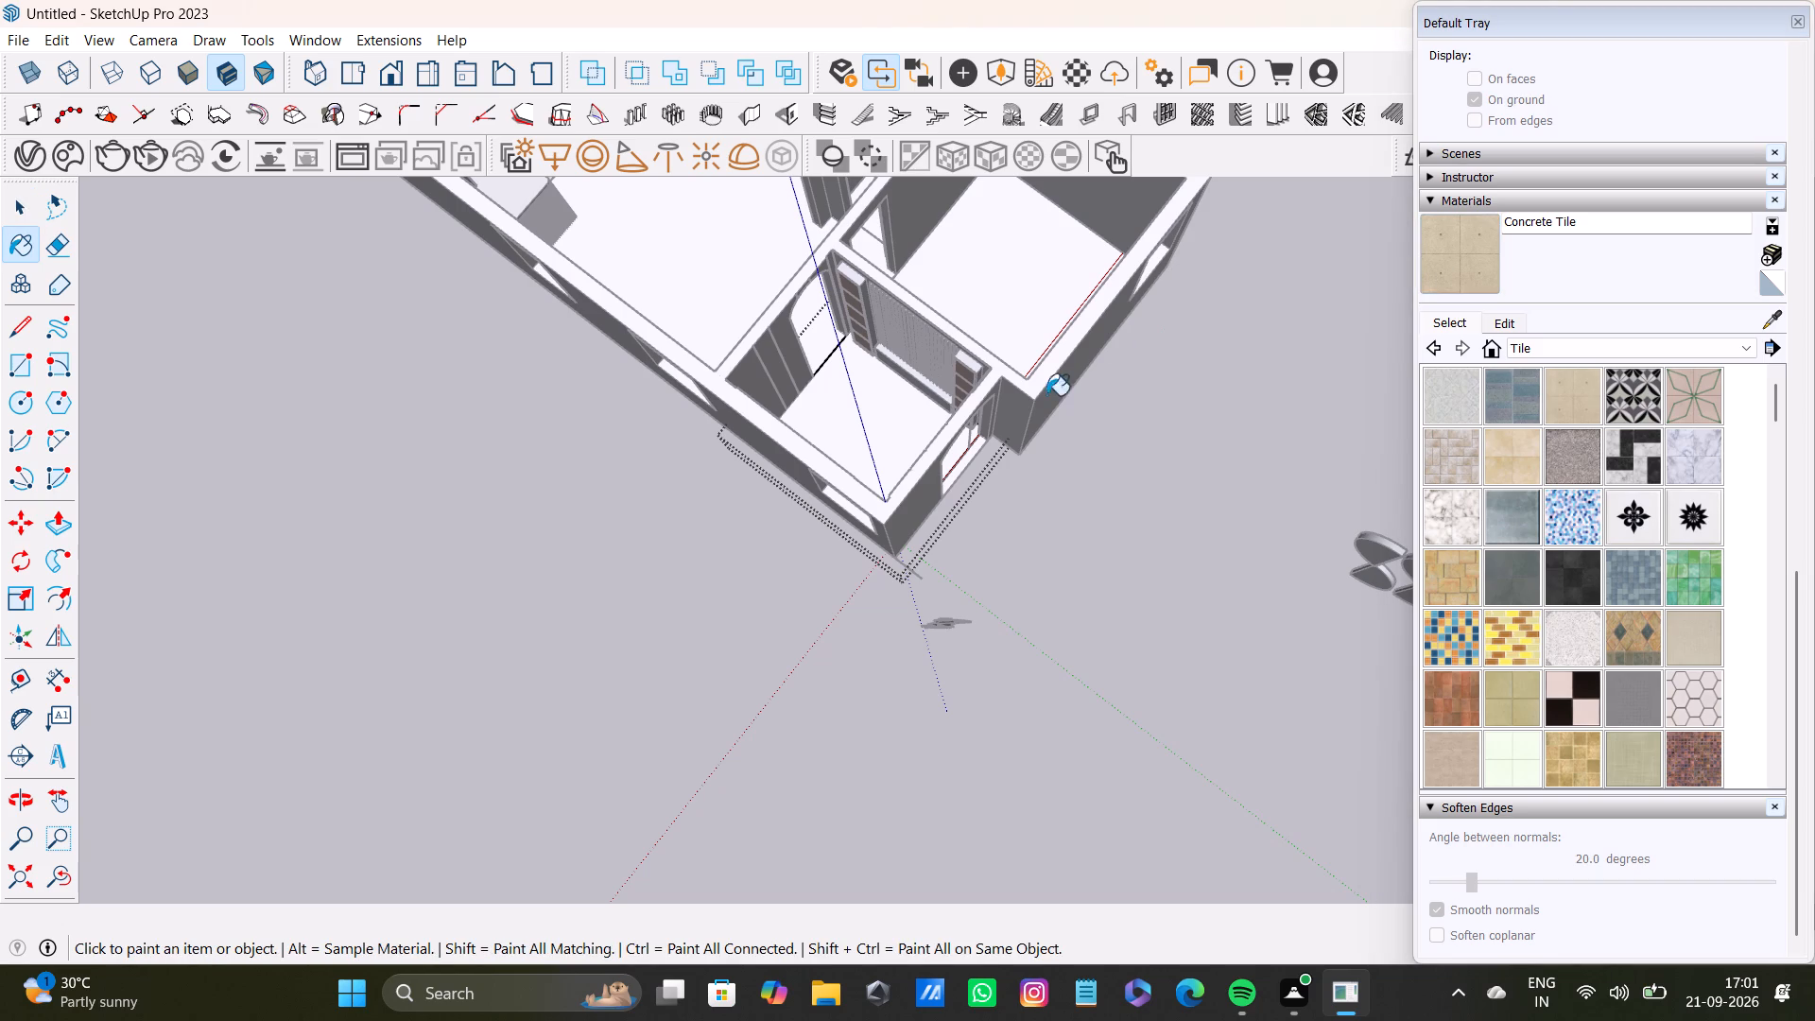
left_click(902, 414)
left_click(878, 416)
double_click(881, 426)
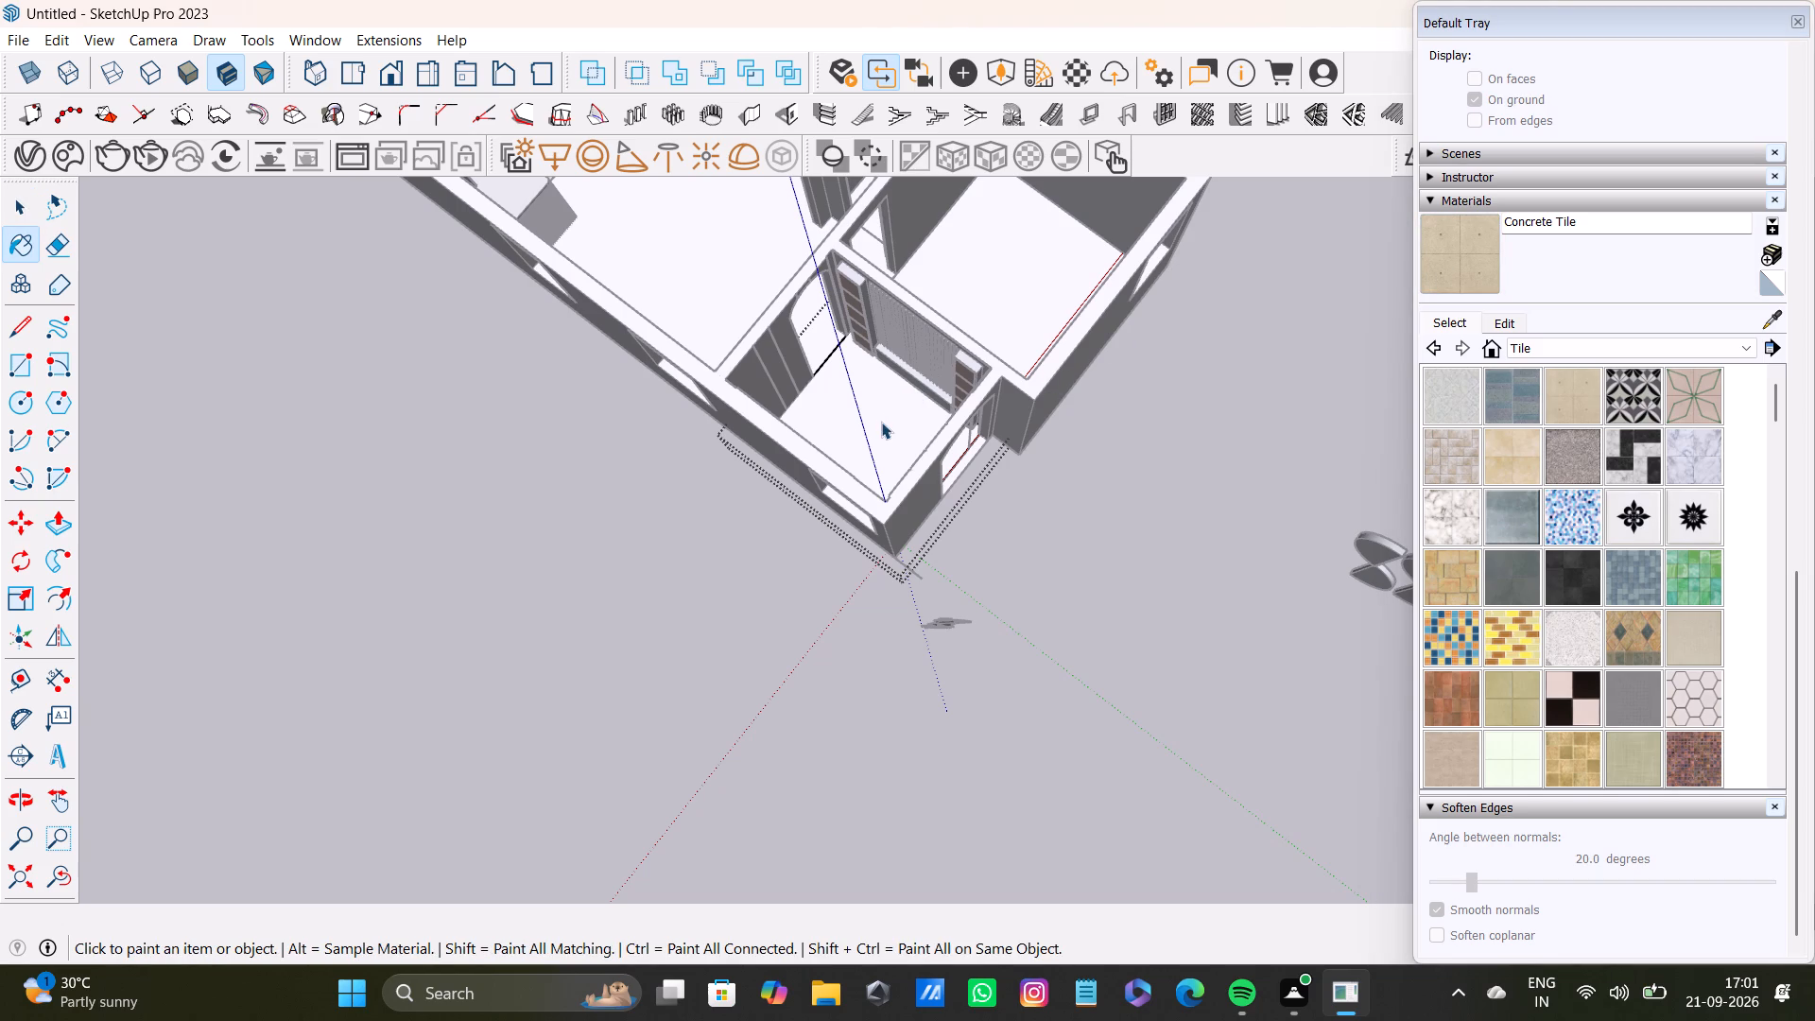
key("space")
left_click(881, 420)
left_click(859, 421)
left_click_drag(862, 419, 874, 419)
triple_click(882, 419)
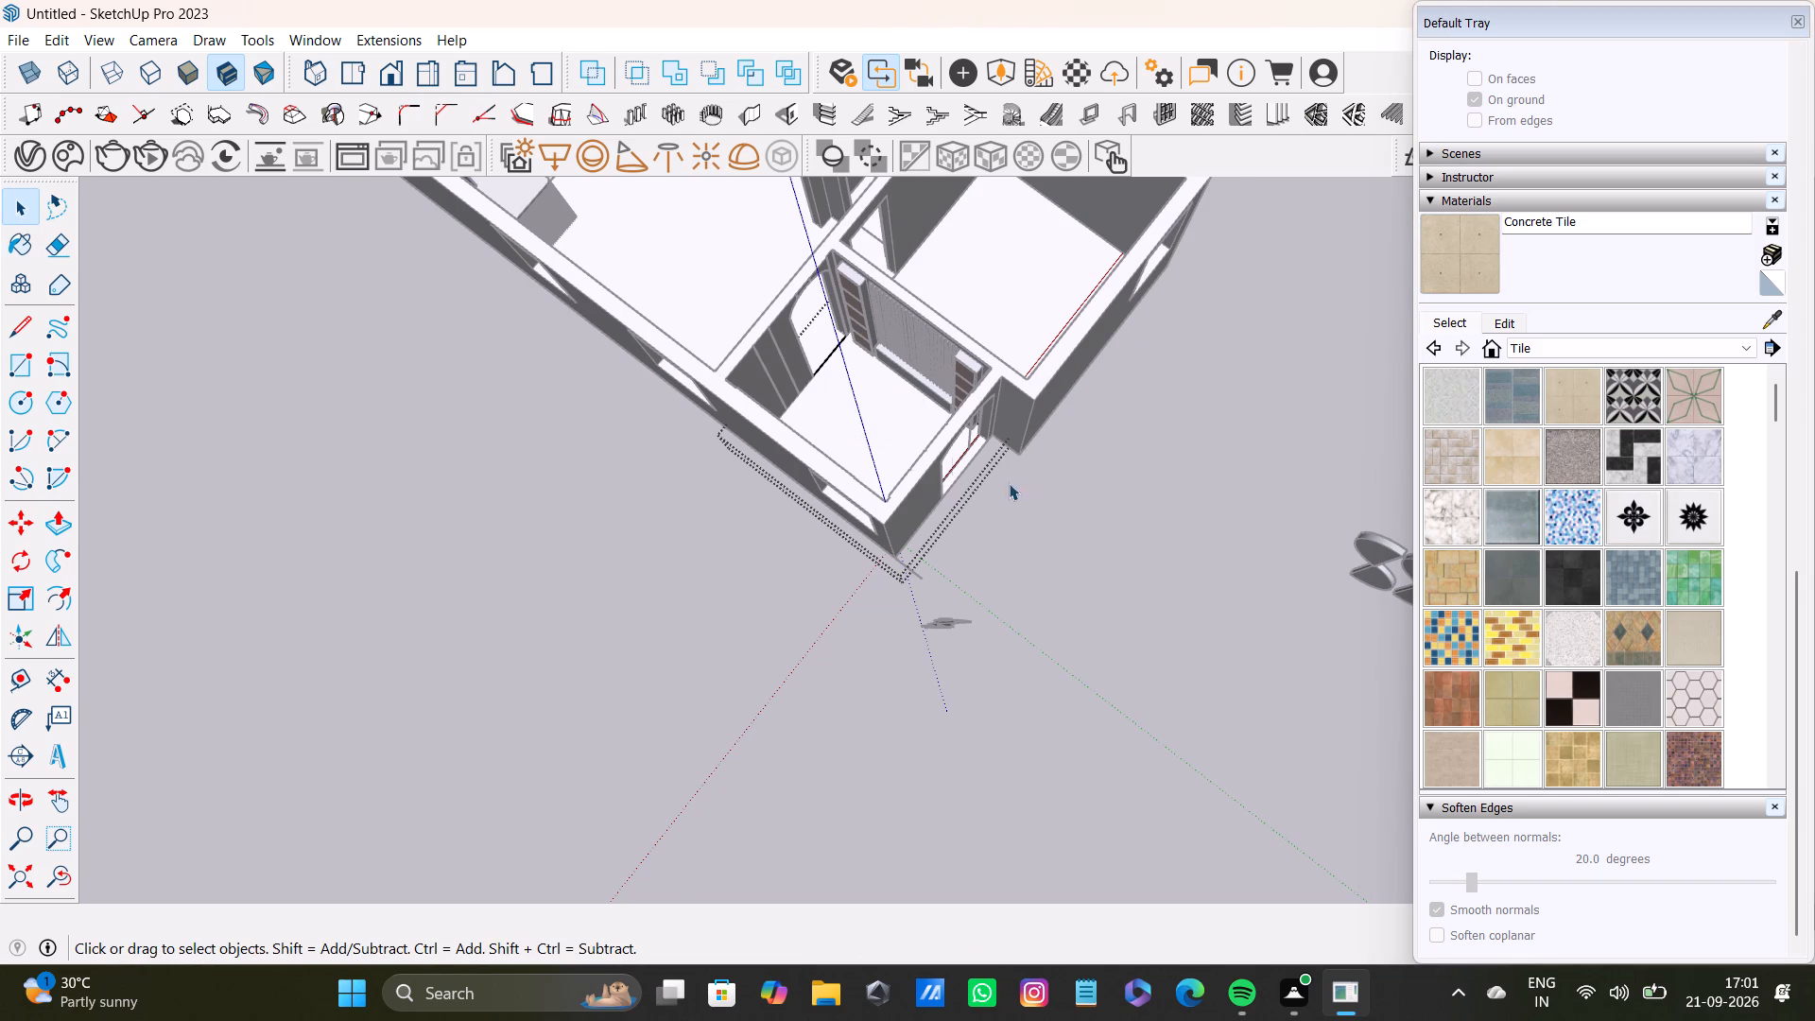
Check how the floor faces are divided between the panelled room, the hall and the adjoining rooms.
left_click(1035, 497)
double_click(866, 419)
left_click(874, 419)
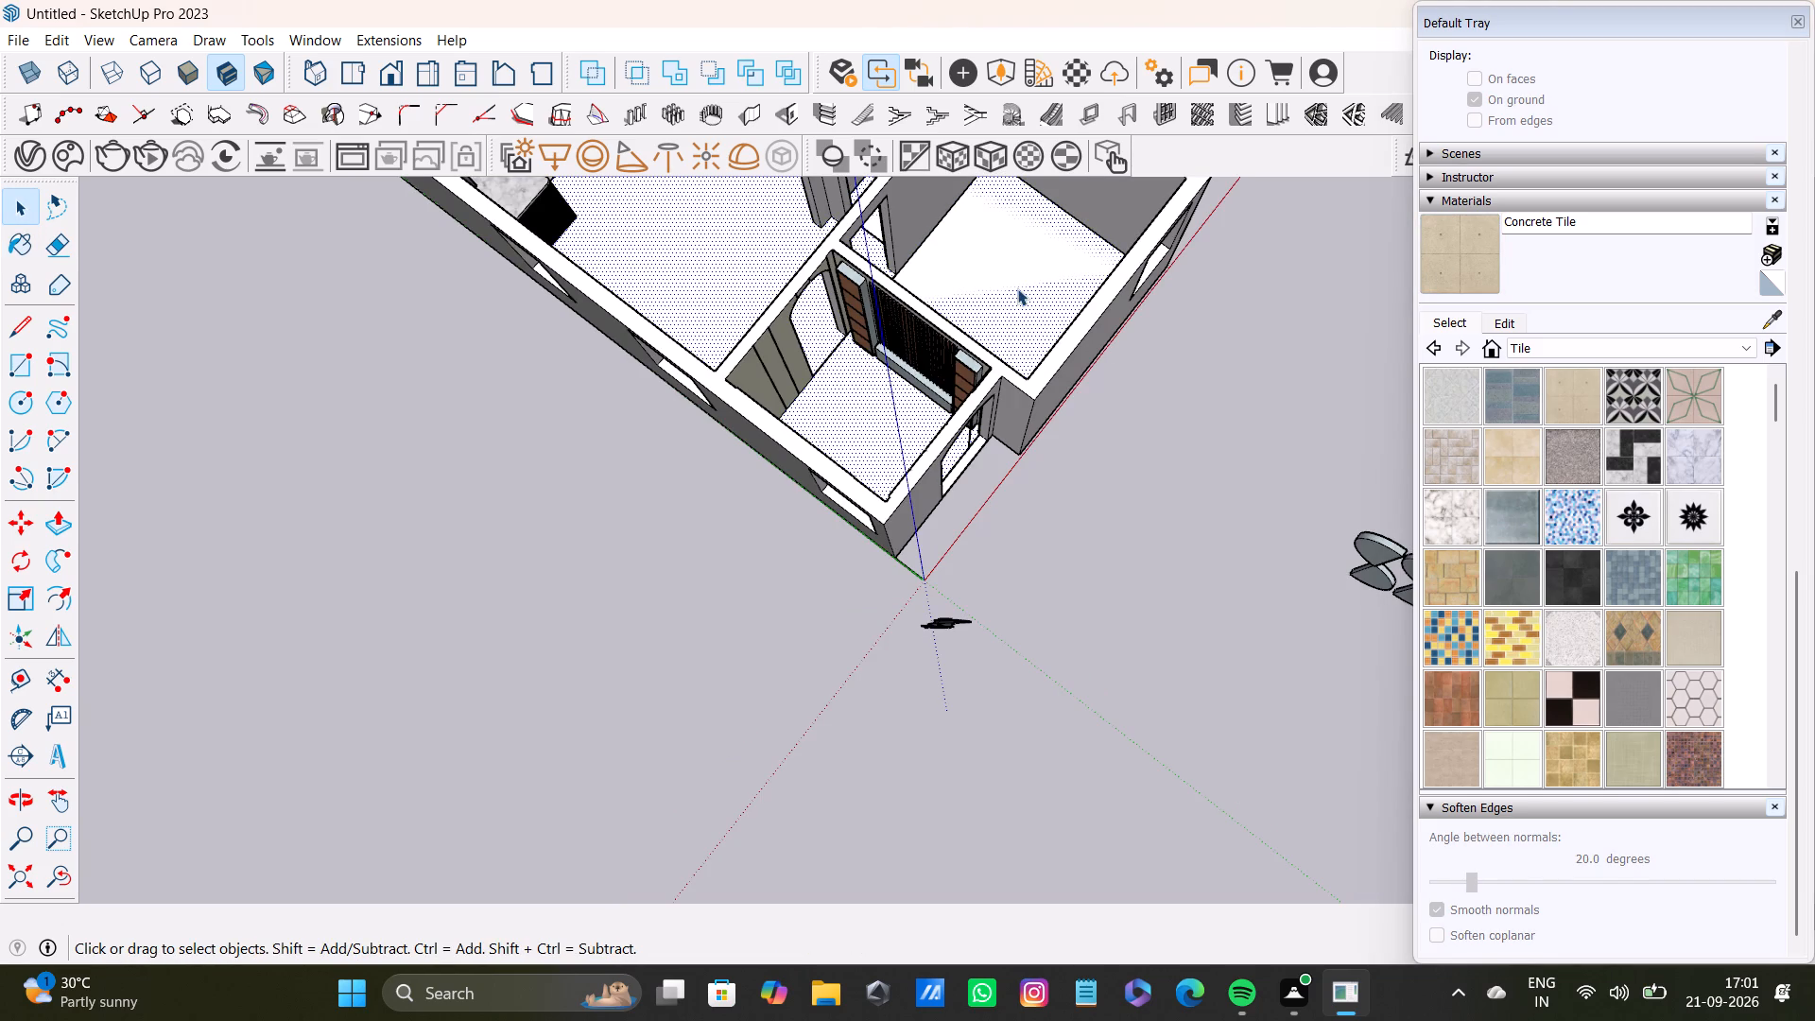
left_click(1017, 288)
key("space")
left_click(754, 254)
left_click(1003, 270, "shift")
left_click(1012, 315, "shift")
double_click(1014, 335, "shift")
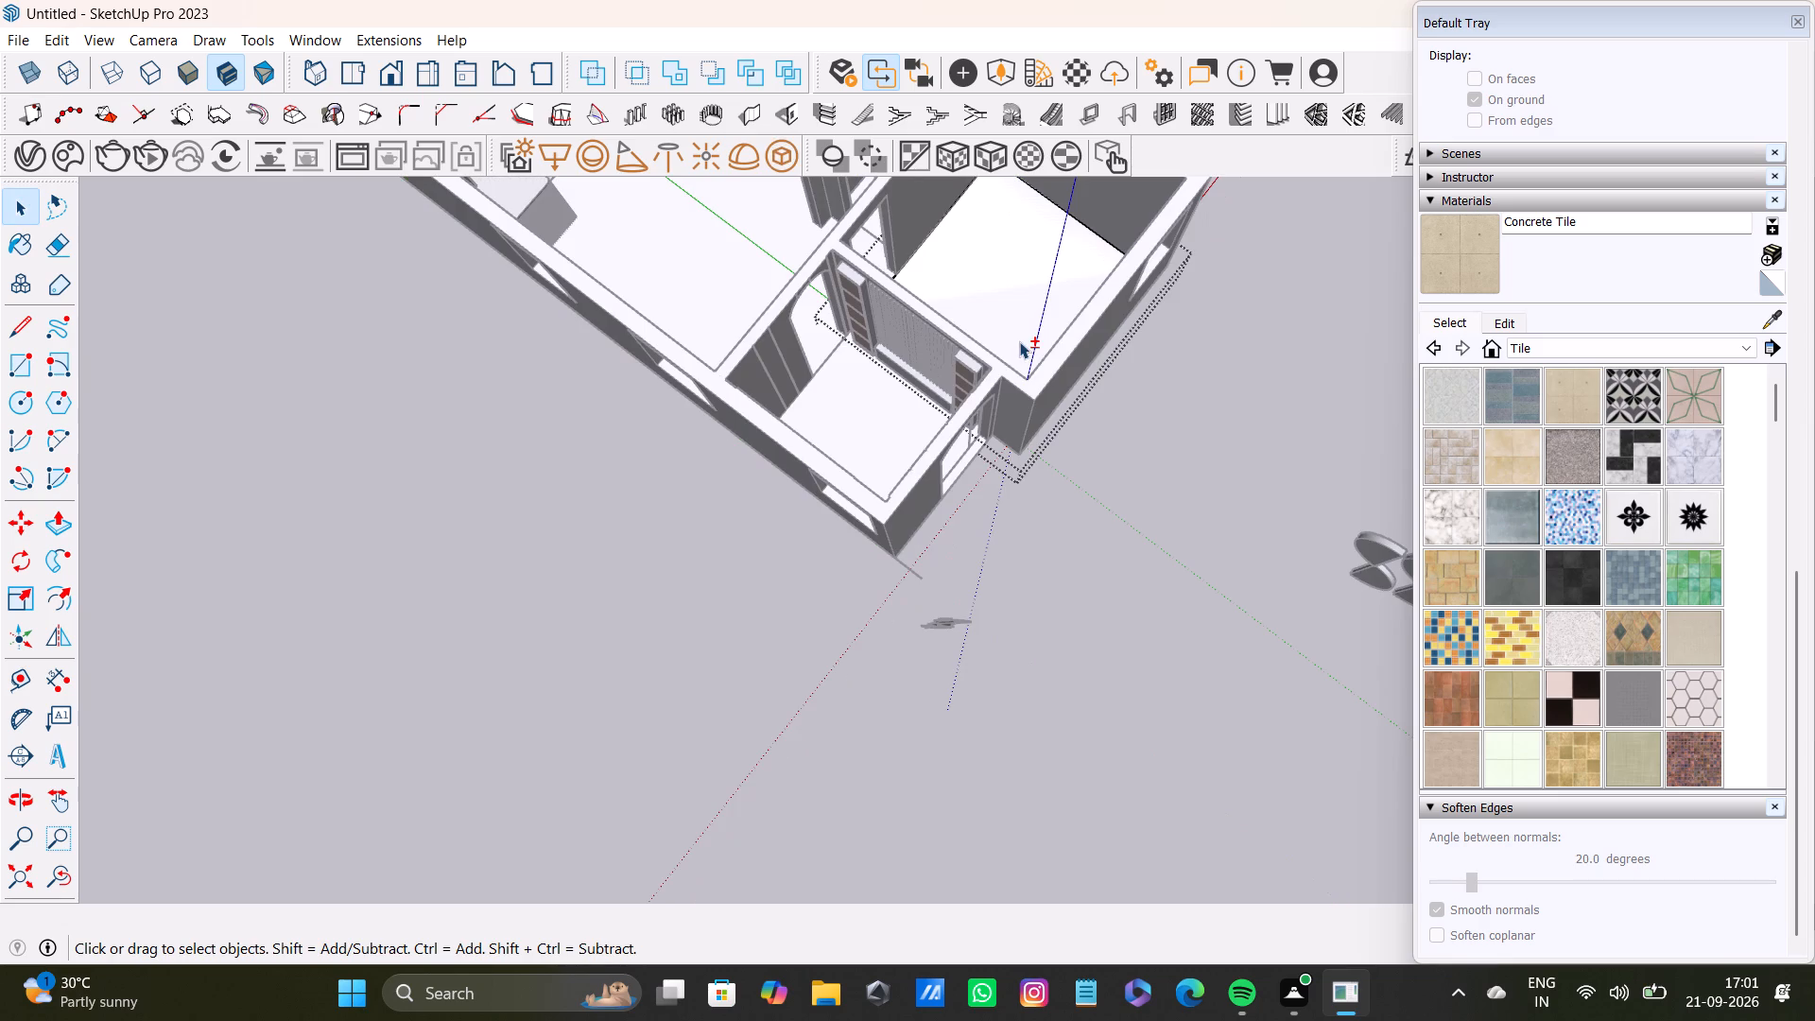
double_click(912, 411, "shift")
double_click(787, 267, "shift")
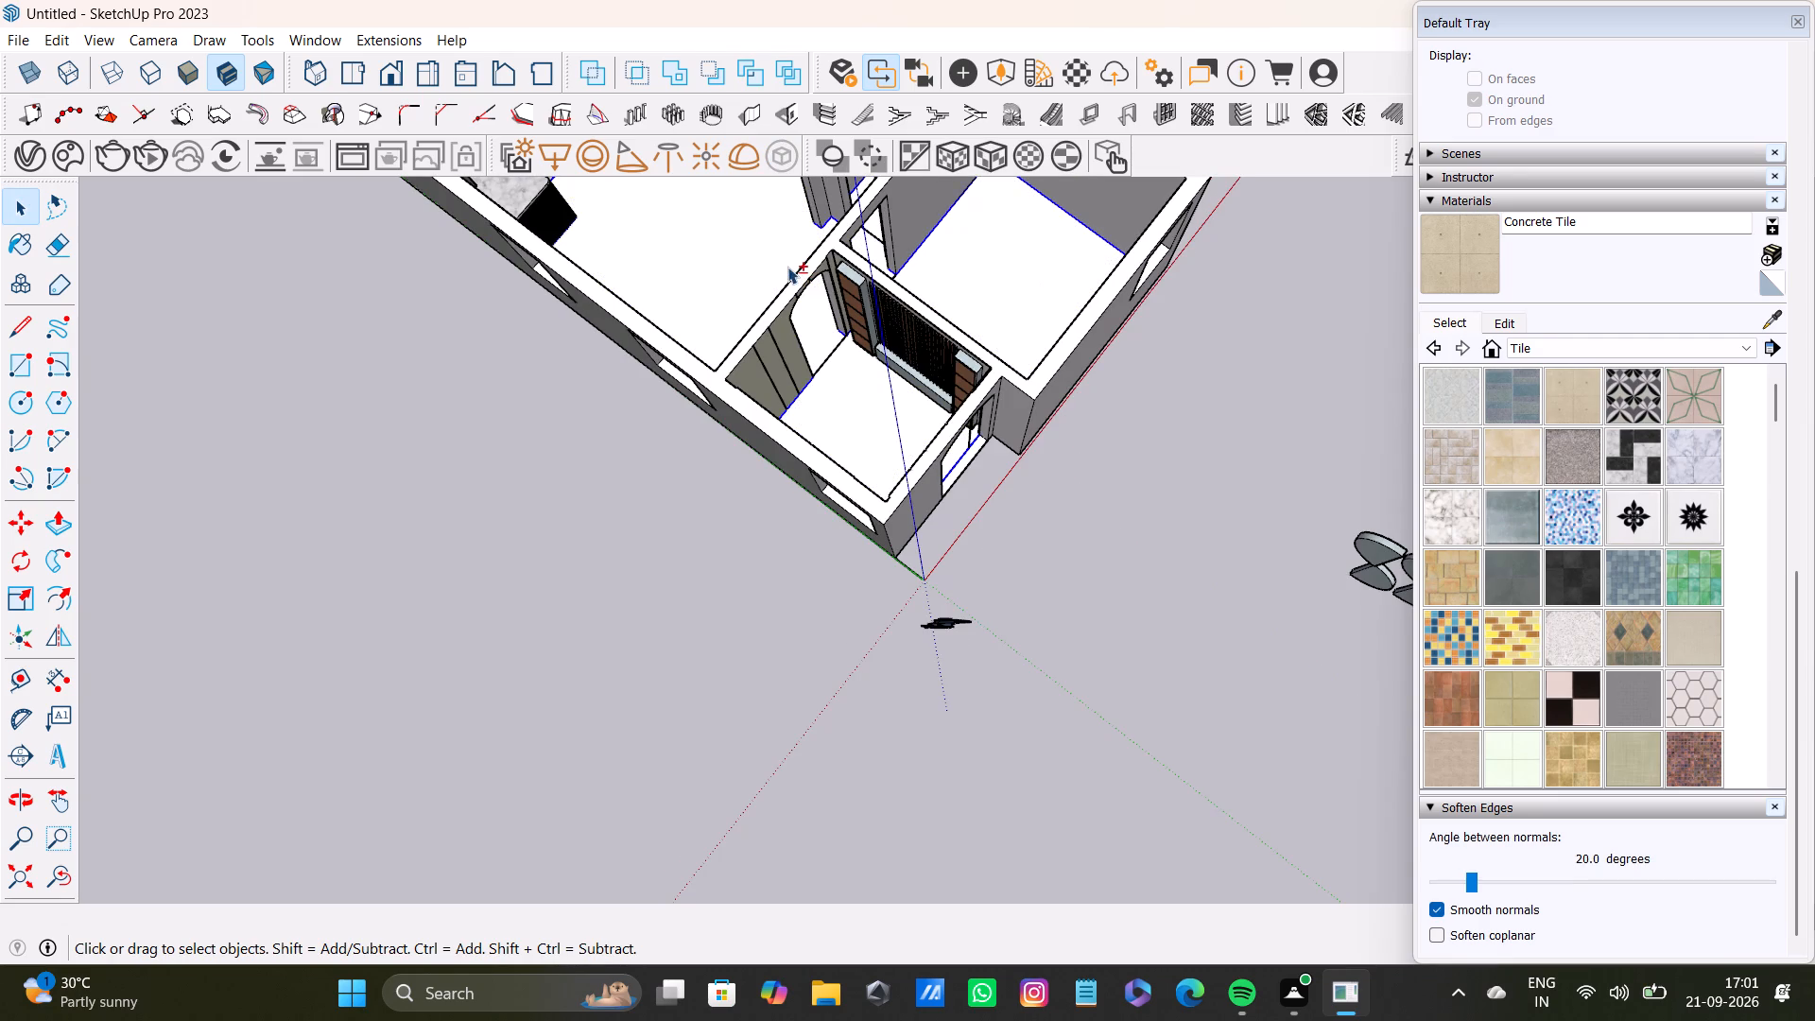
scroll(873, 324, "down", 4, "shift")
middle_click_drag(873, 332, 1050, 581, "shift")
double_click(924, 480, "shift")
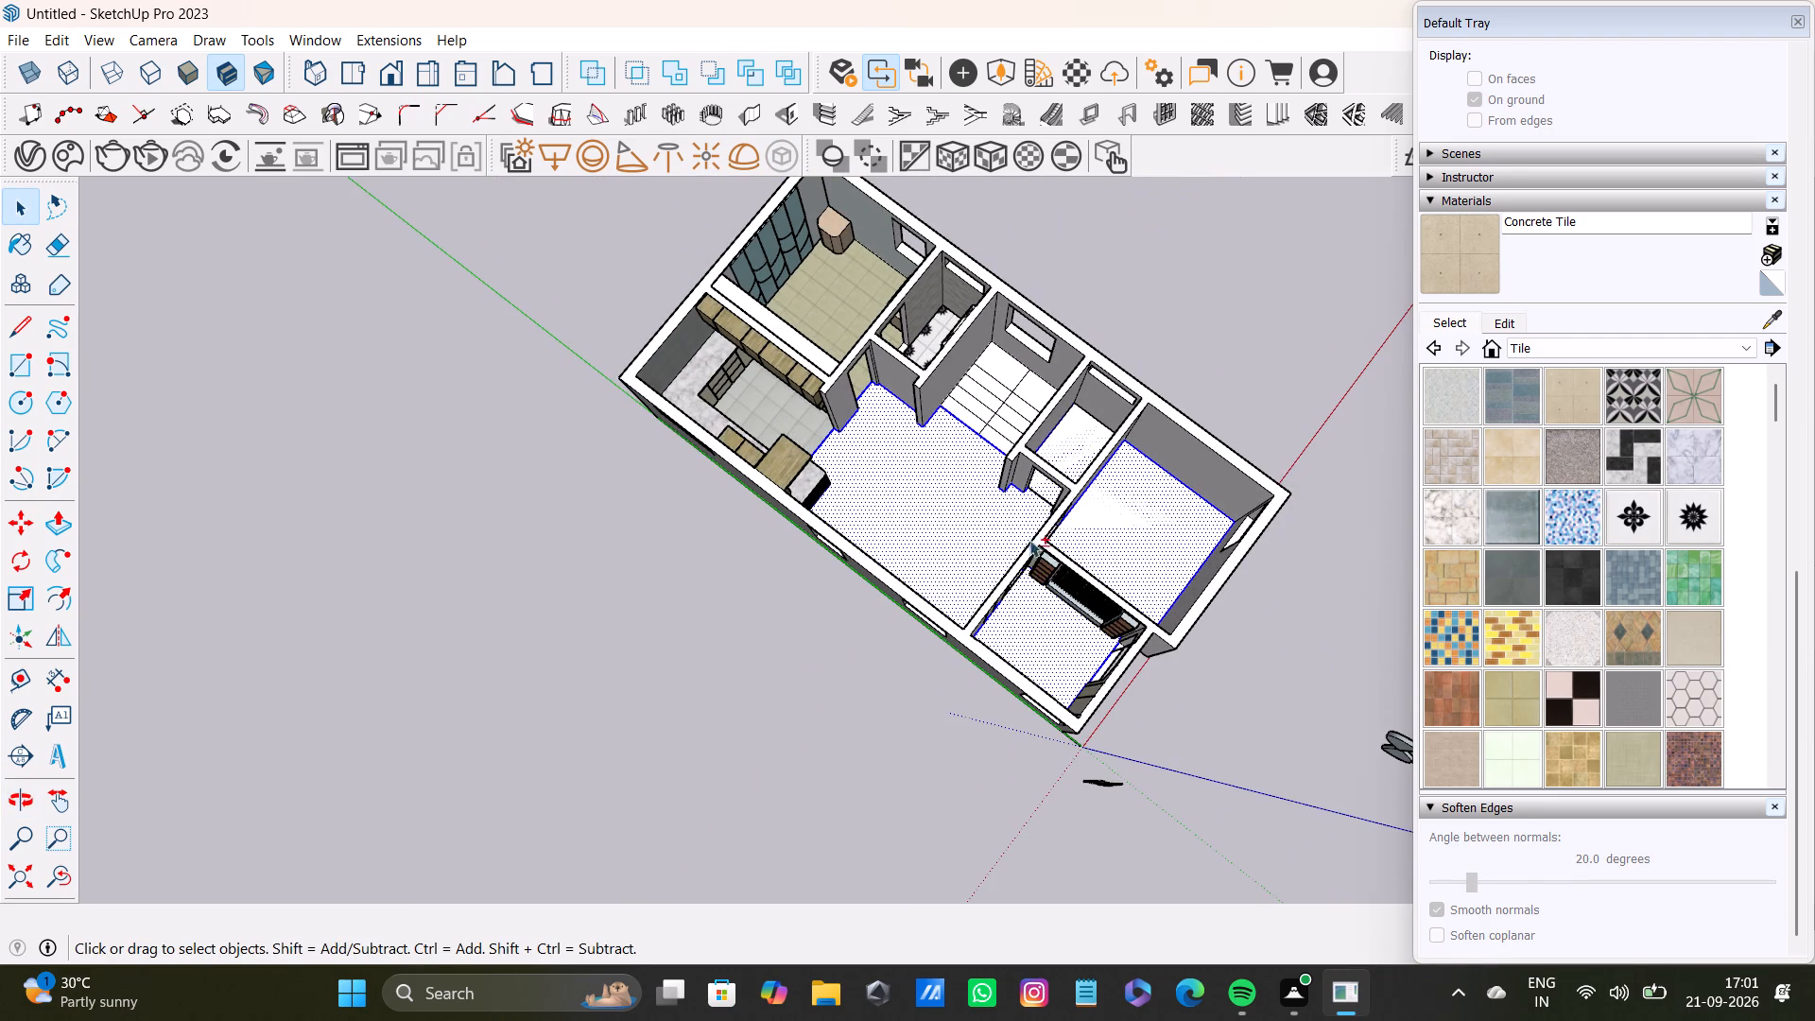
left_click(1077, 434, "shift")
left_click(1144, 545, "shift")
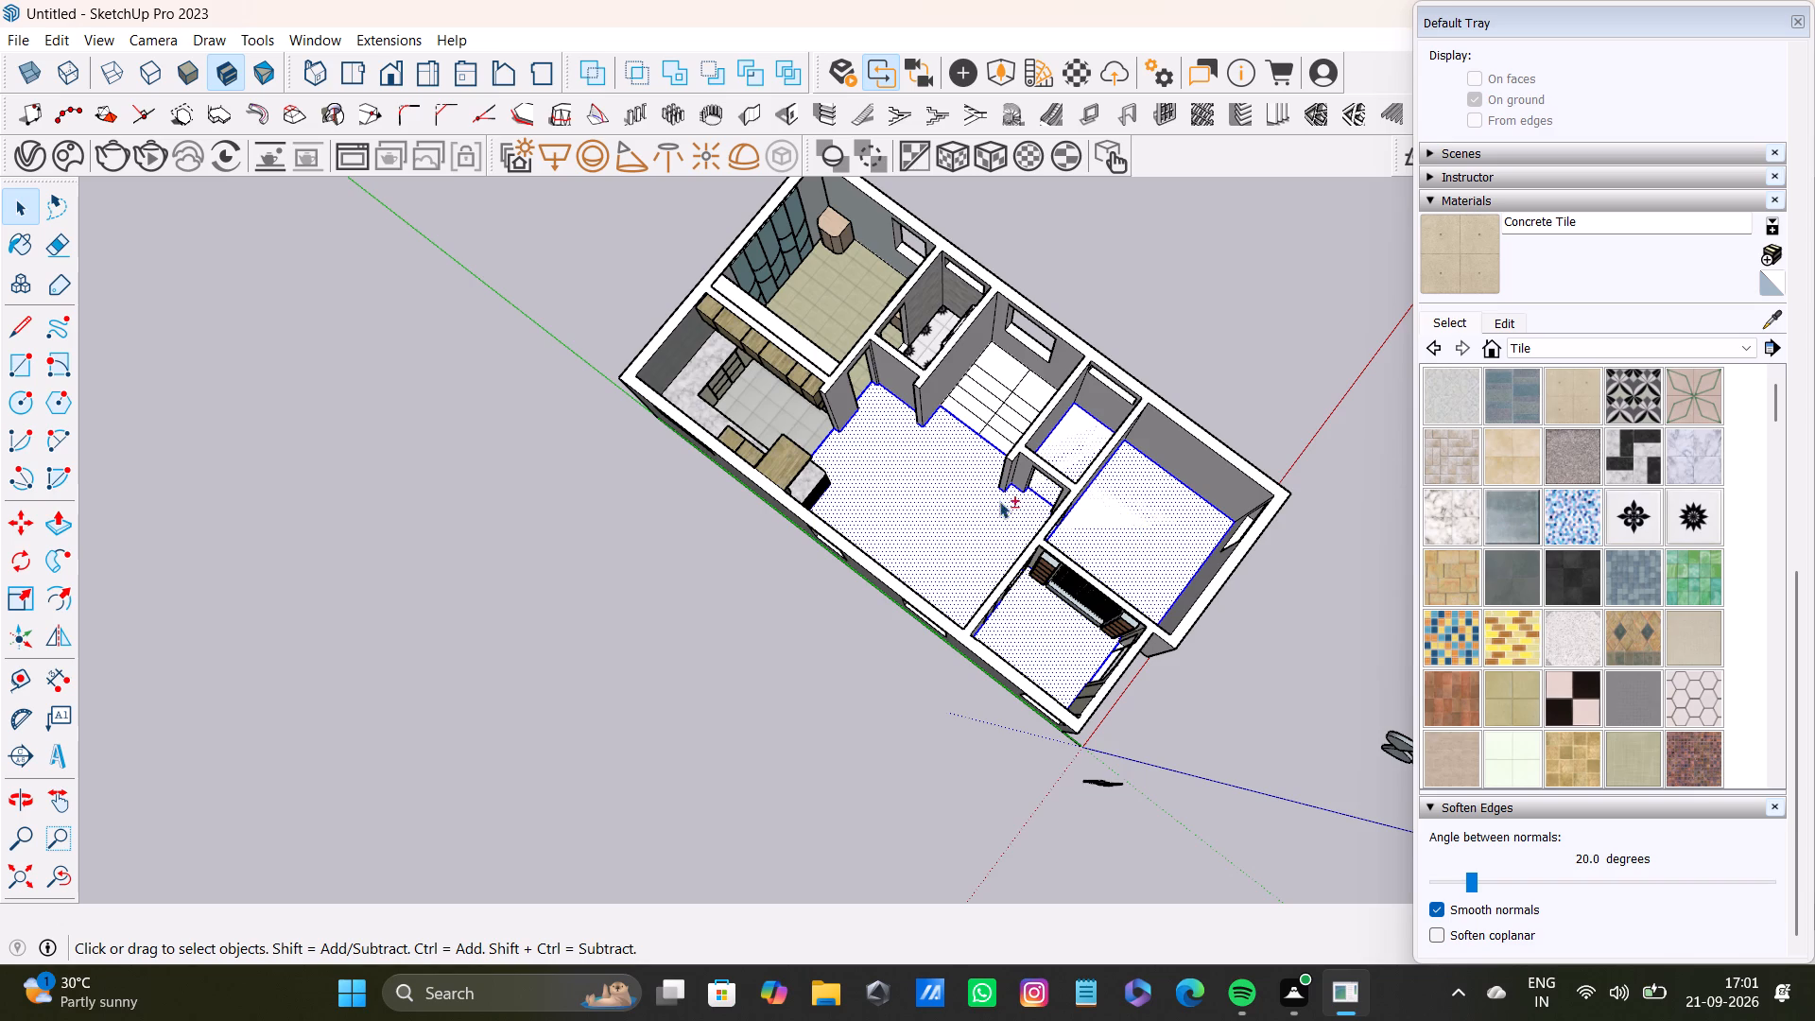
scroll(1120, 521, "up", 6, "shift")
middle_click_drag(1128, 516, 579, 464, "shift")
middle_click_drag(596, 428, 894, 448, "shift")
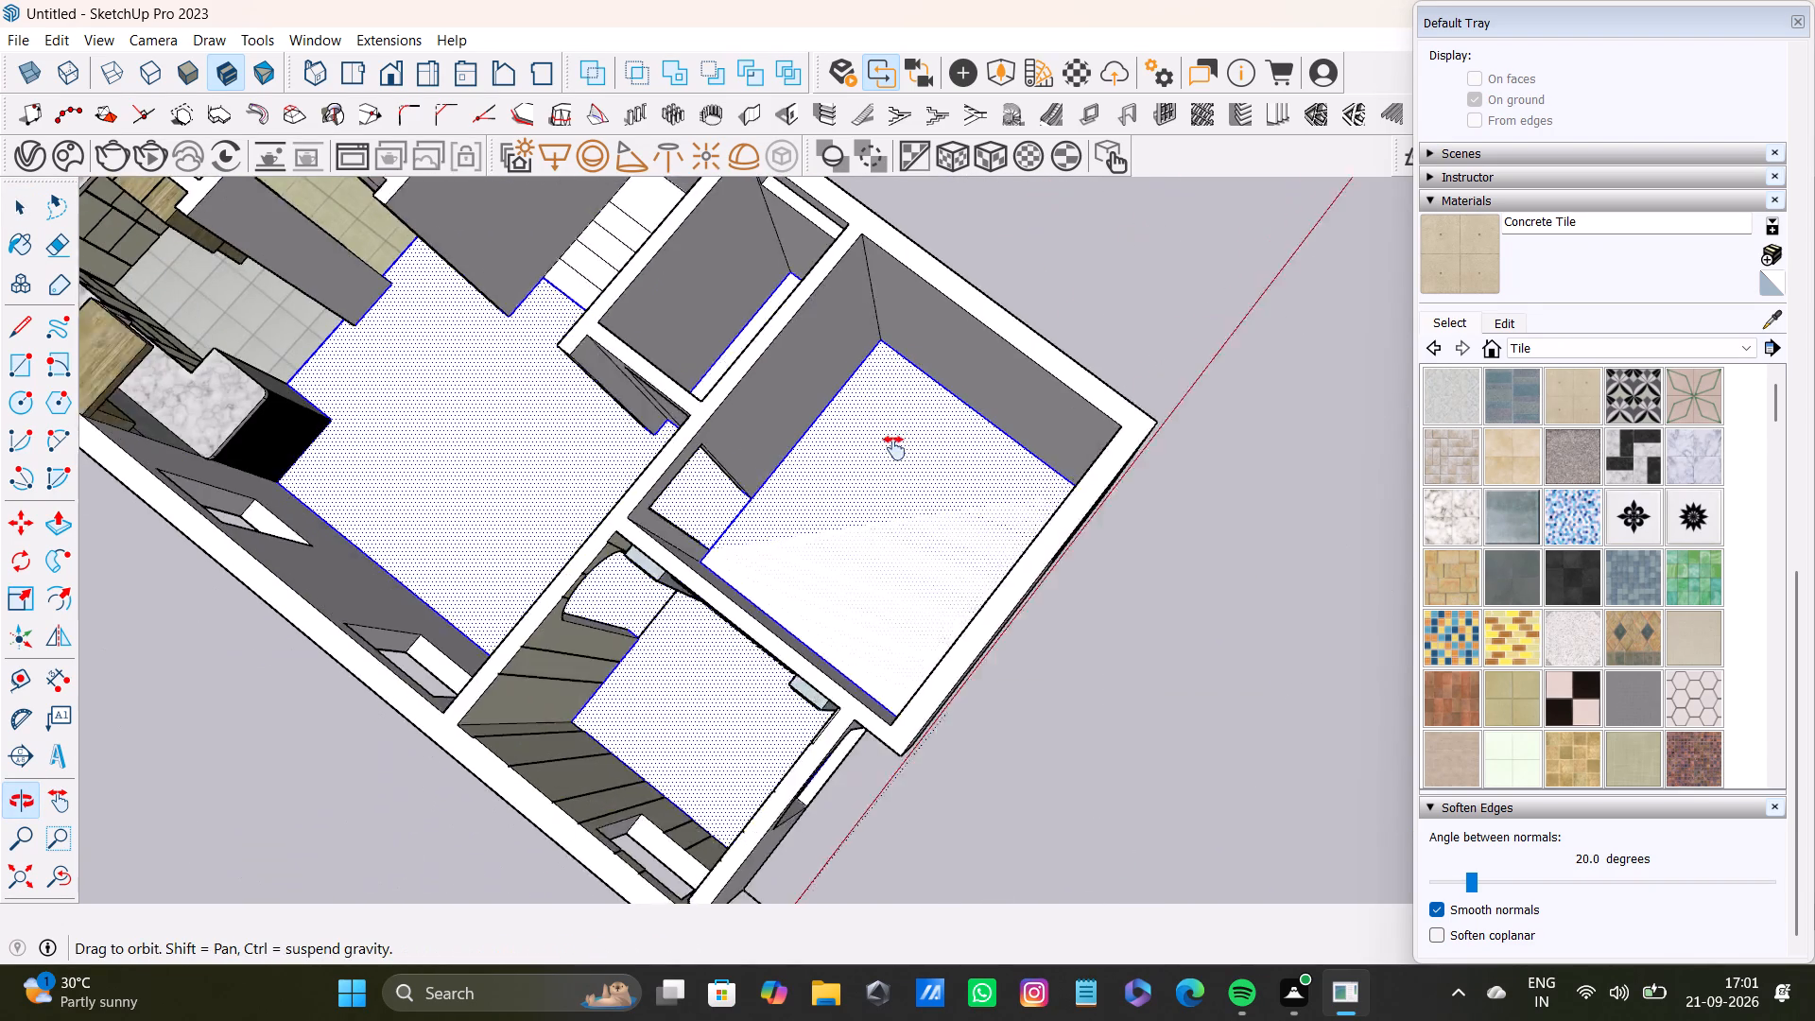
middle_click_drag(894, 448, 916, 511, "shift")
left_click(1124, 321)
key("space")
Sample the 0049_Beige material from a window-wall panel and paint the hall's windowed wall with it.
scroll(909, 372, "down", 4)
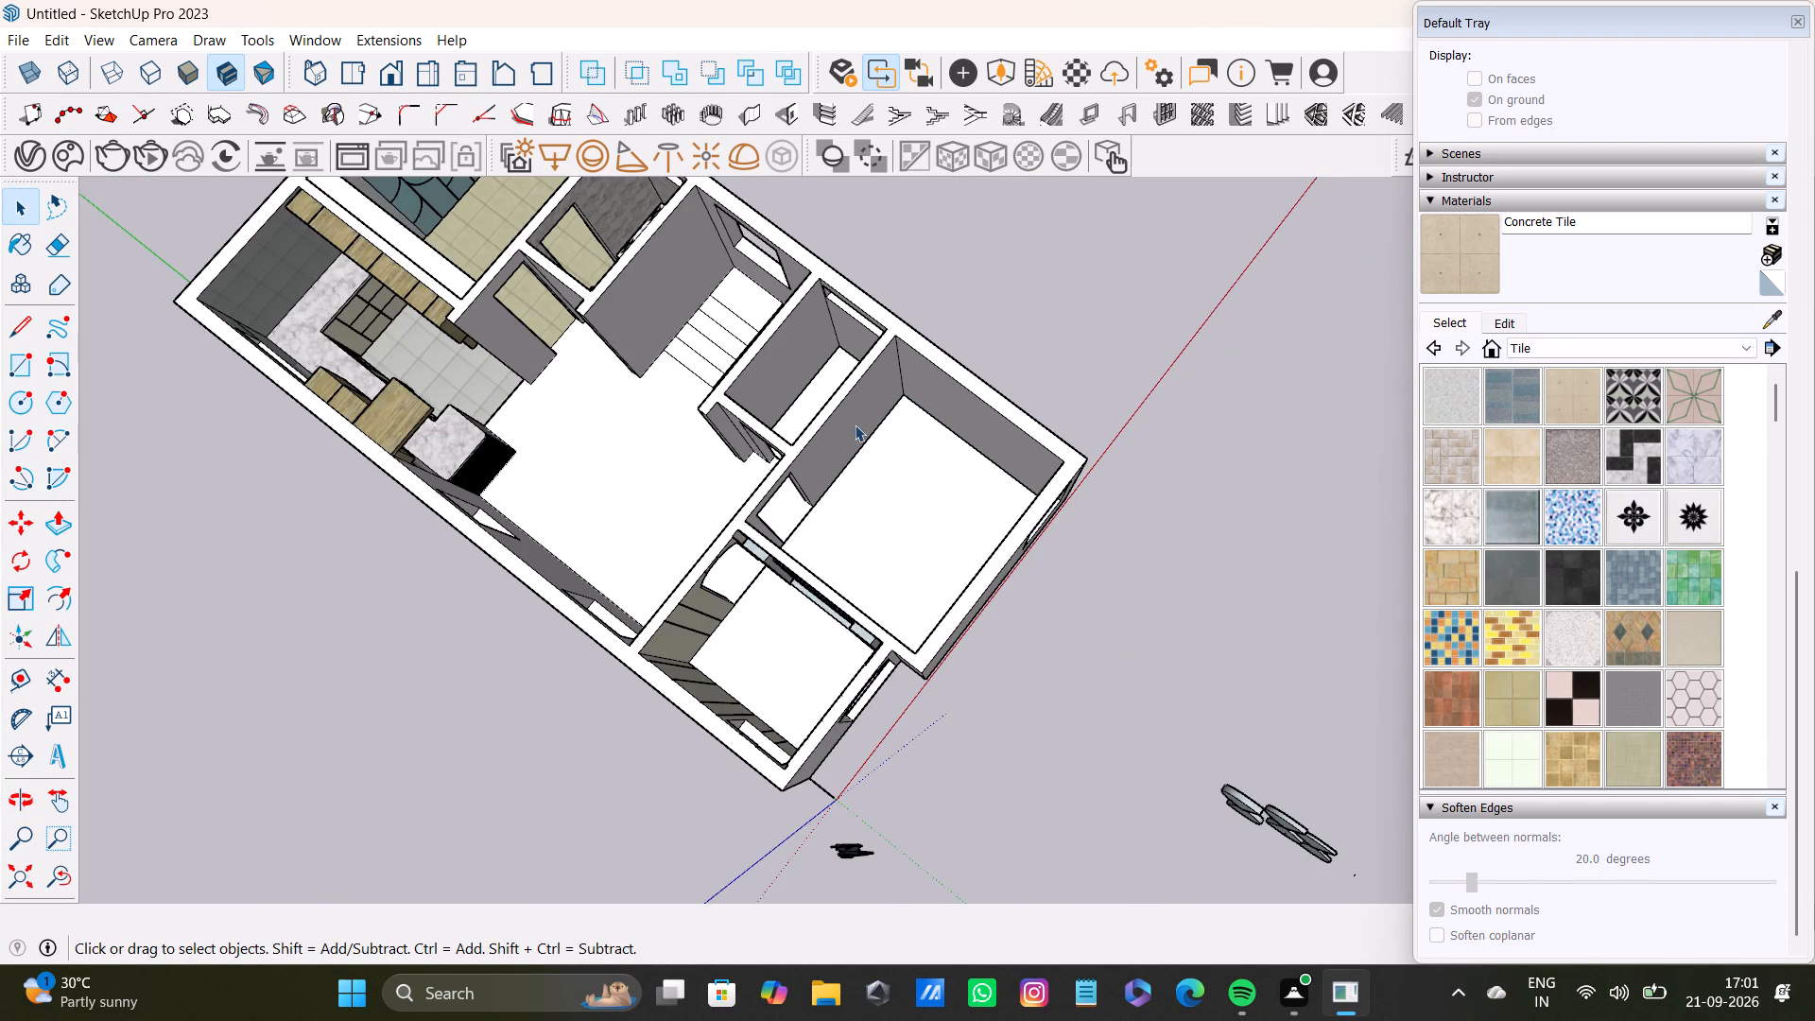
scroll(790, 466, "down", 3)
middle_click_drag(802, 491, 1061, 466, "shift")
middle_click_drag(1078, 456, 1307, 510)
scroll(1009, 394, "up", 5)
middle_click_drag(859, 337, 847, 489)
middle_click_drag(831, 497, 300, 83)
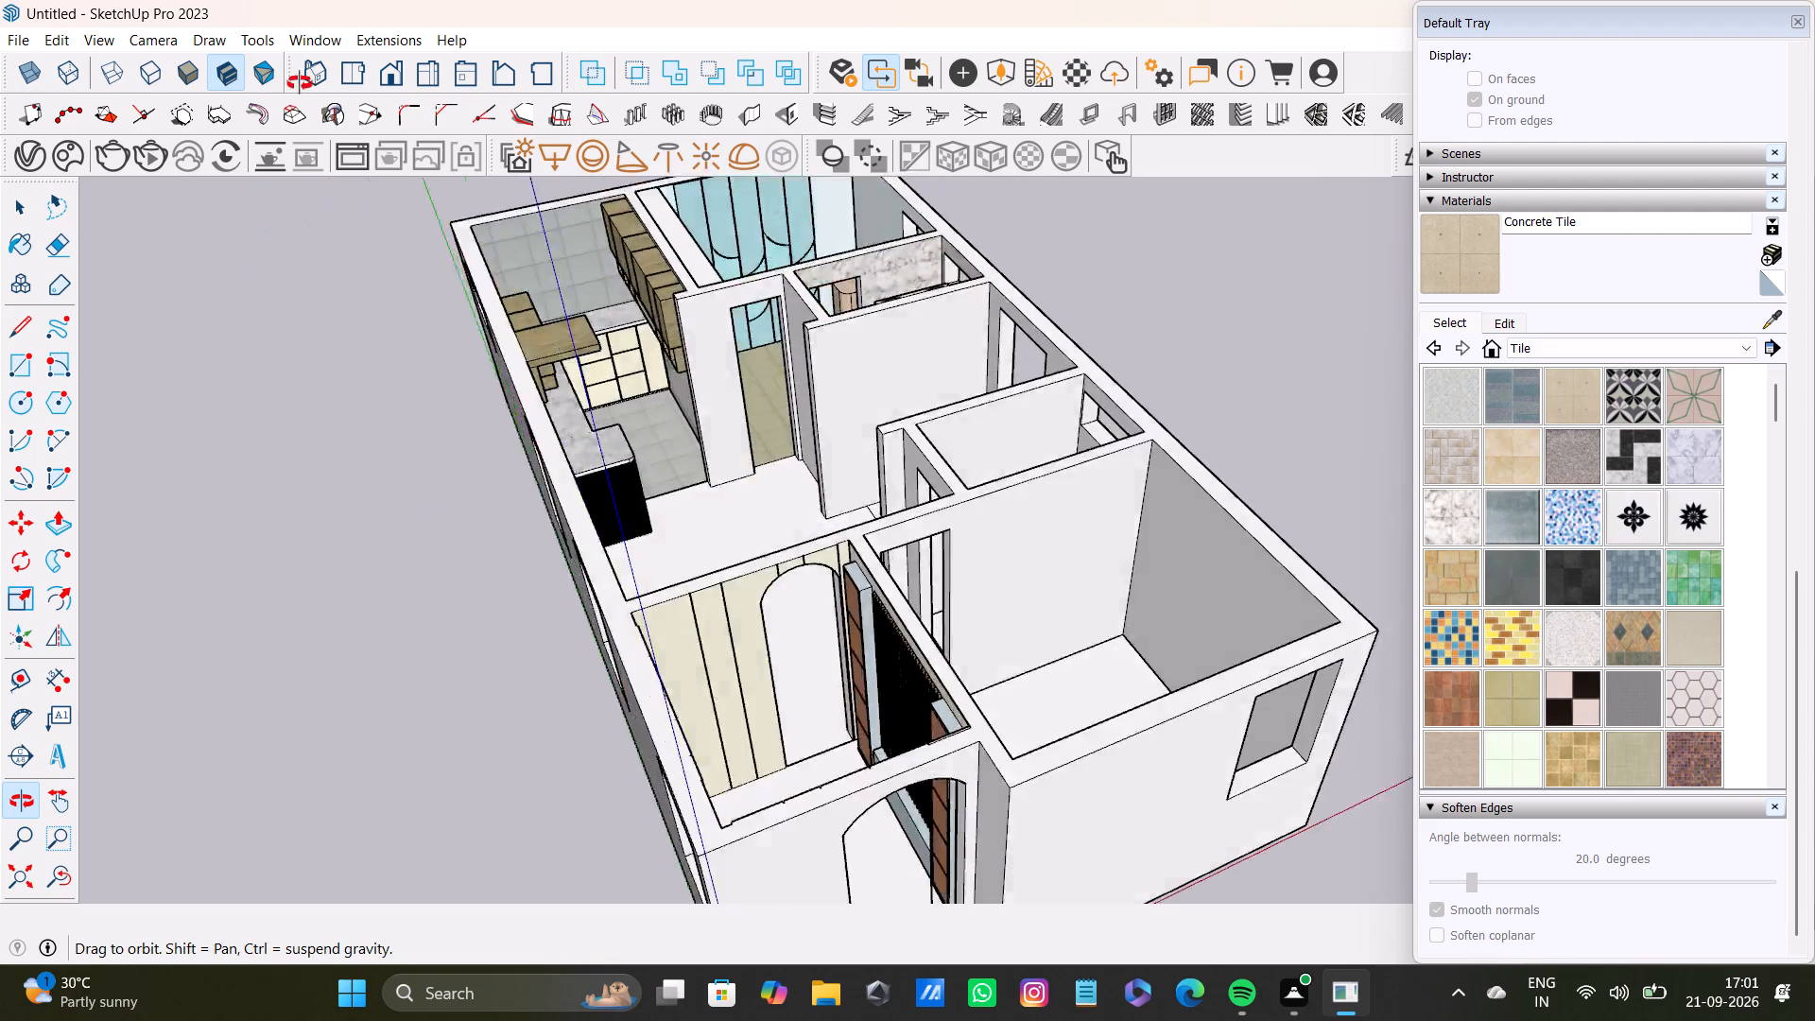
middle_click_drag(300, 83, 57, 228)
scroll(1016, 295, "down", 4)
middle_click_drag(984, 322, 864, 278)
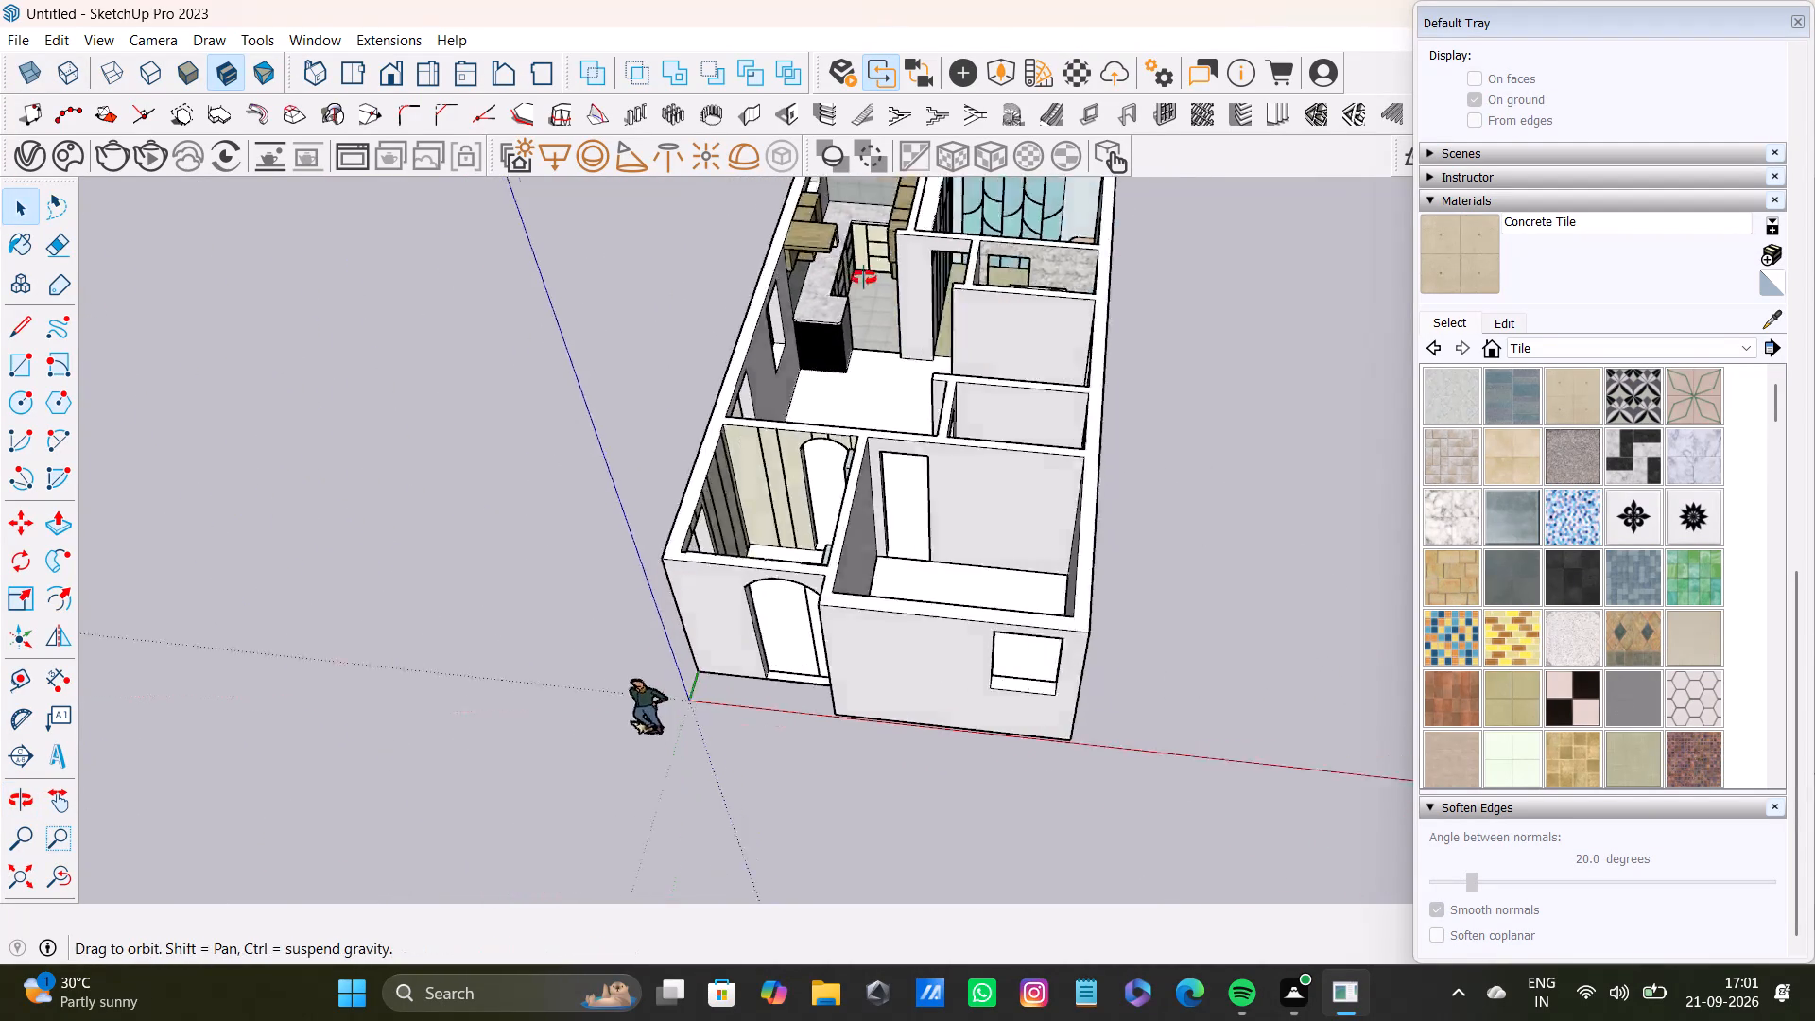
middle_click_drag(864, 278, 396, 367)
scroll(760, 344, "up", 2)
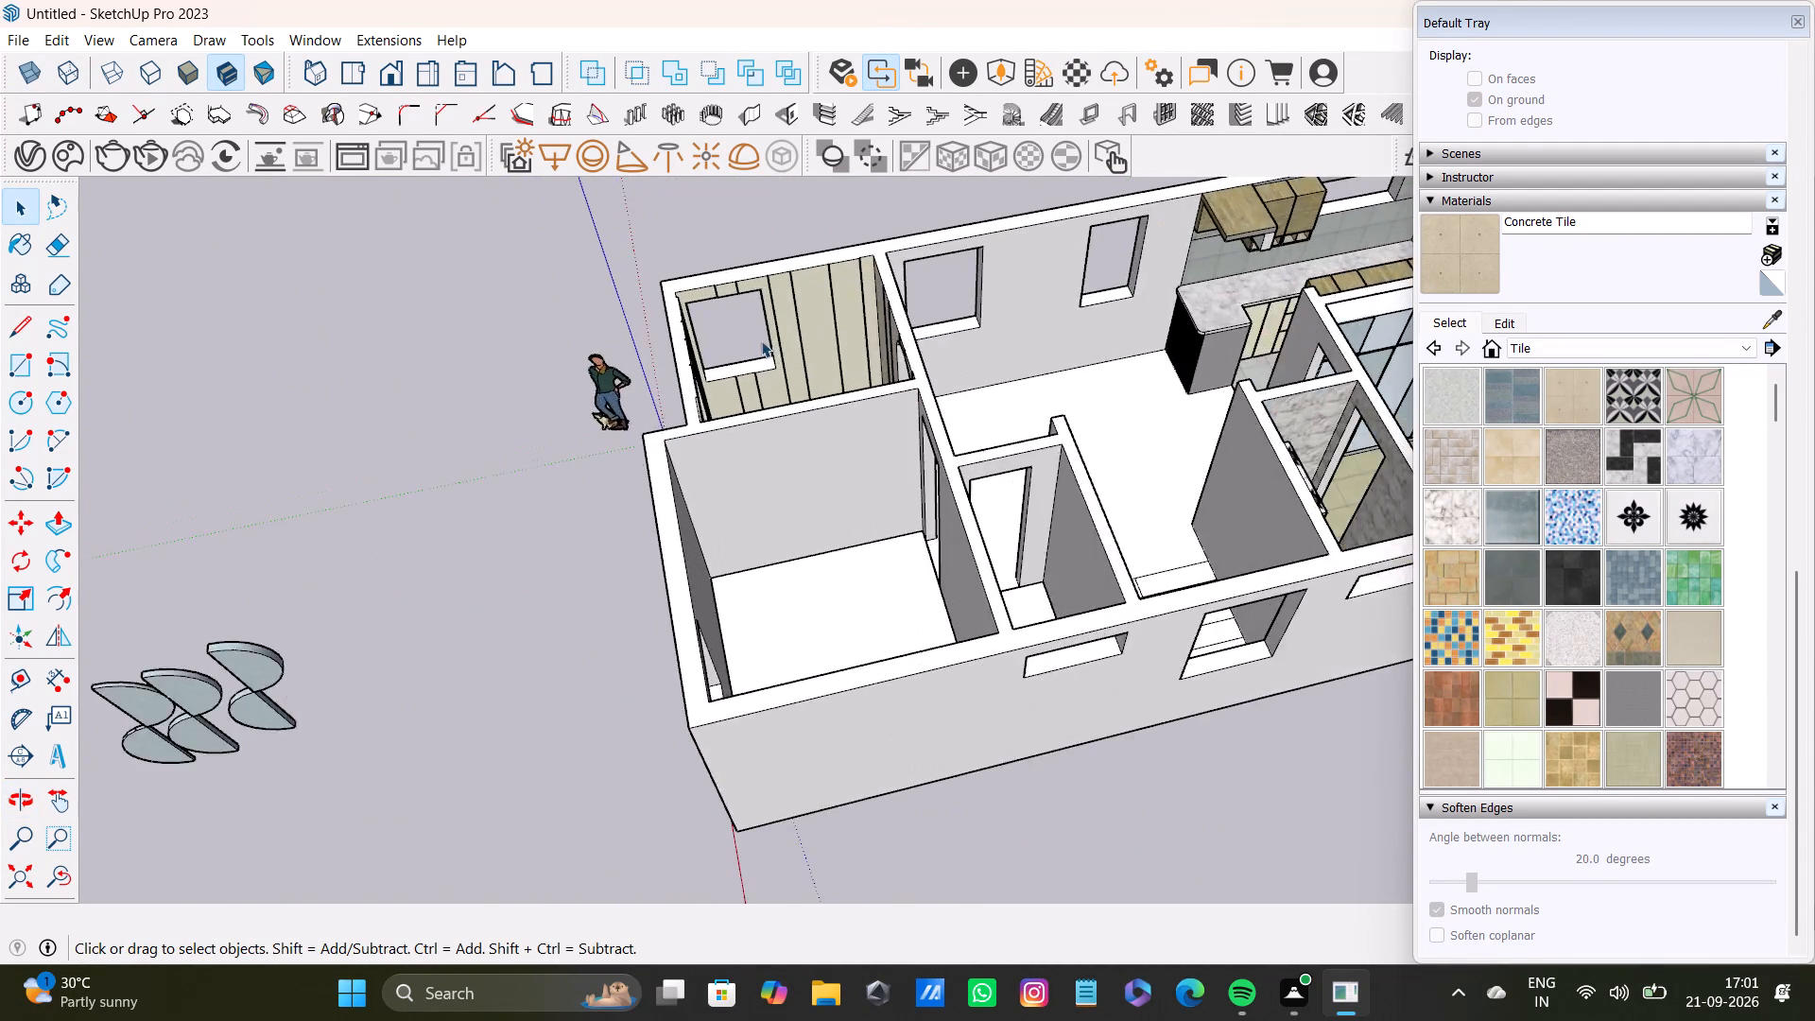
scroll(761, 340, "up", 9)
left_click(832, 318)
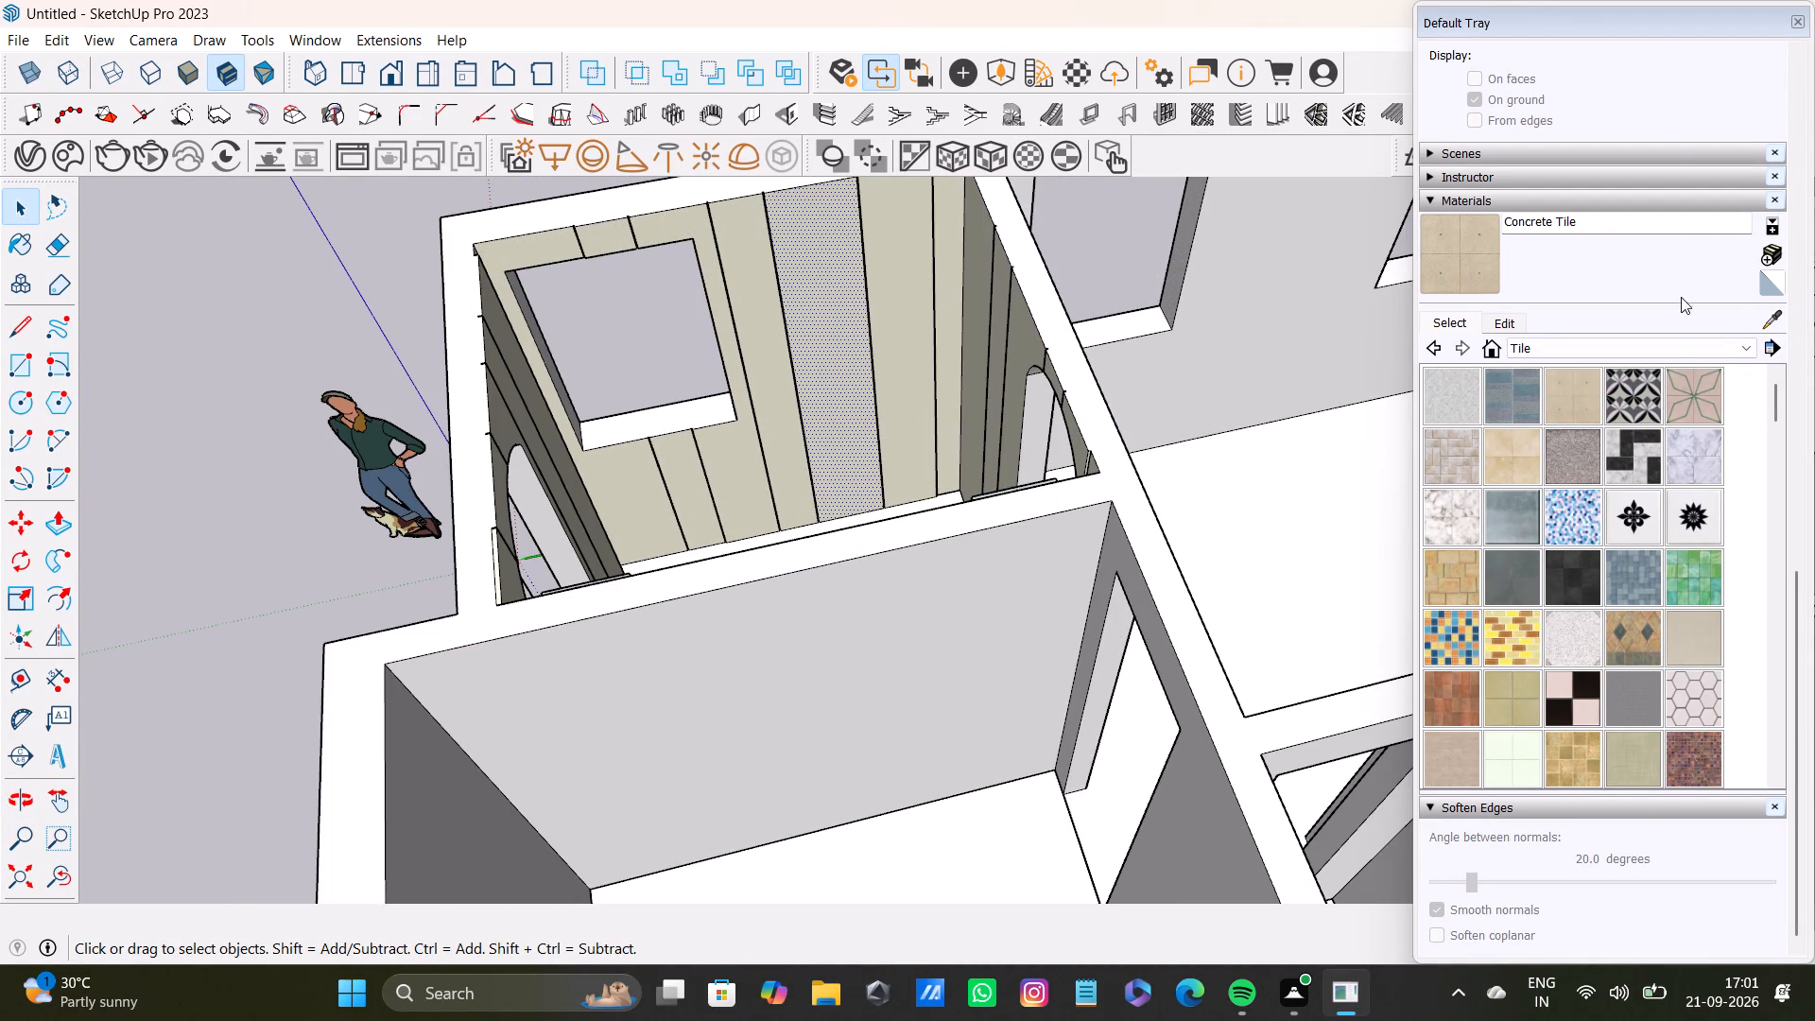
left_click(1764, 329)
left_click(846, 316)
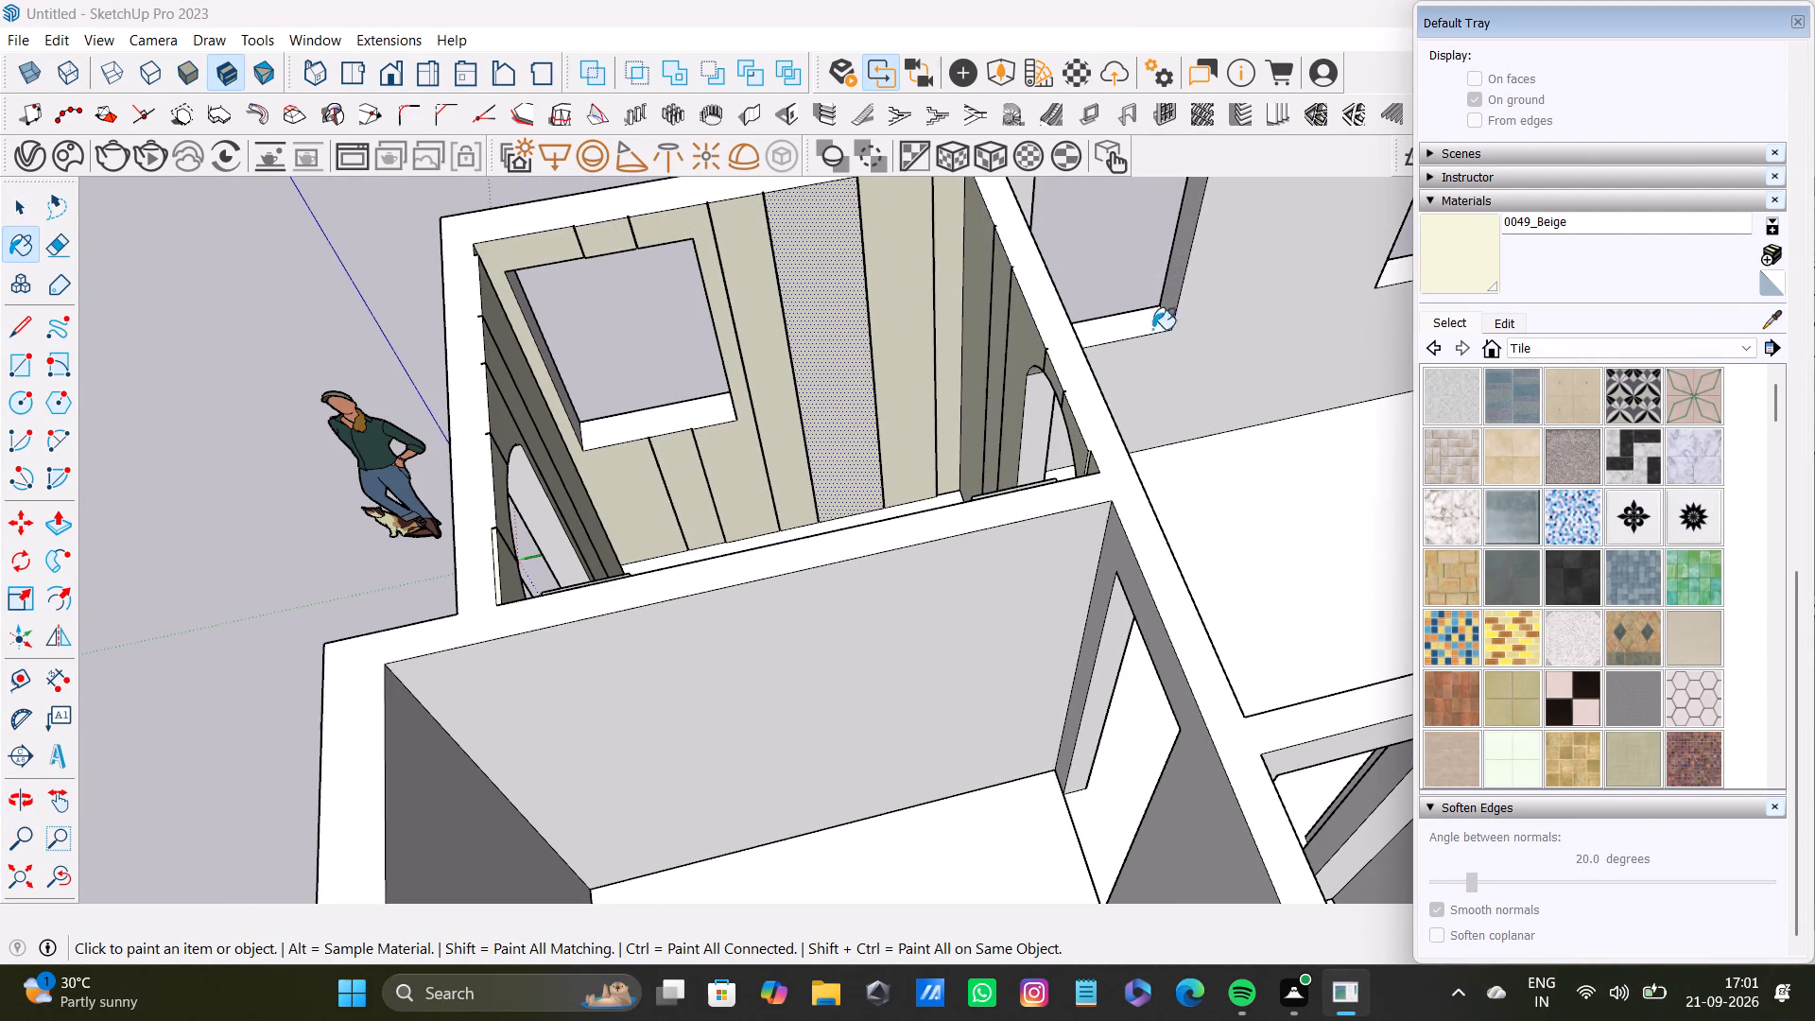
left_click(1199, 314)
Paint the front exterior walls, around the window and around the arched entrance, with 0049_Beige.
scroll(1214, 321, "down", 6)
middle_click_drag(1238, 369, 1492, 370)
scroll(1283, 370, "down", 3)
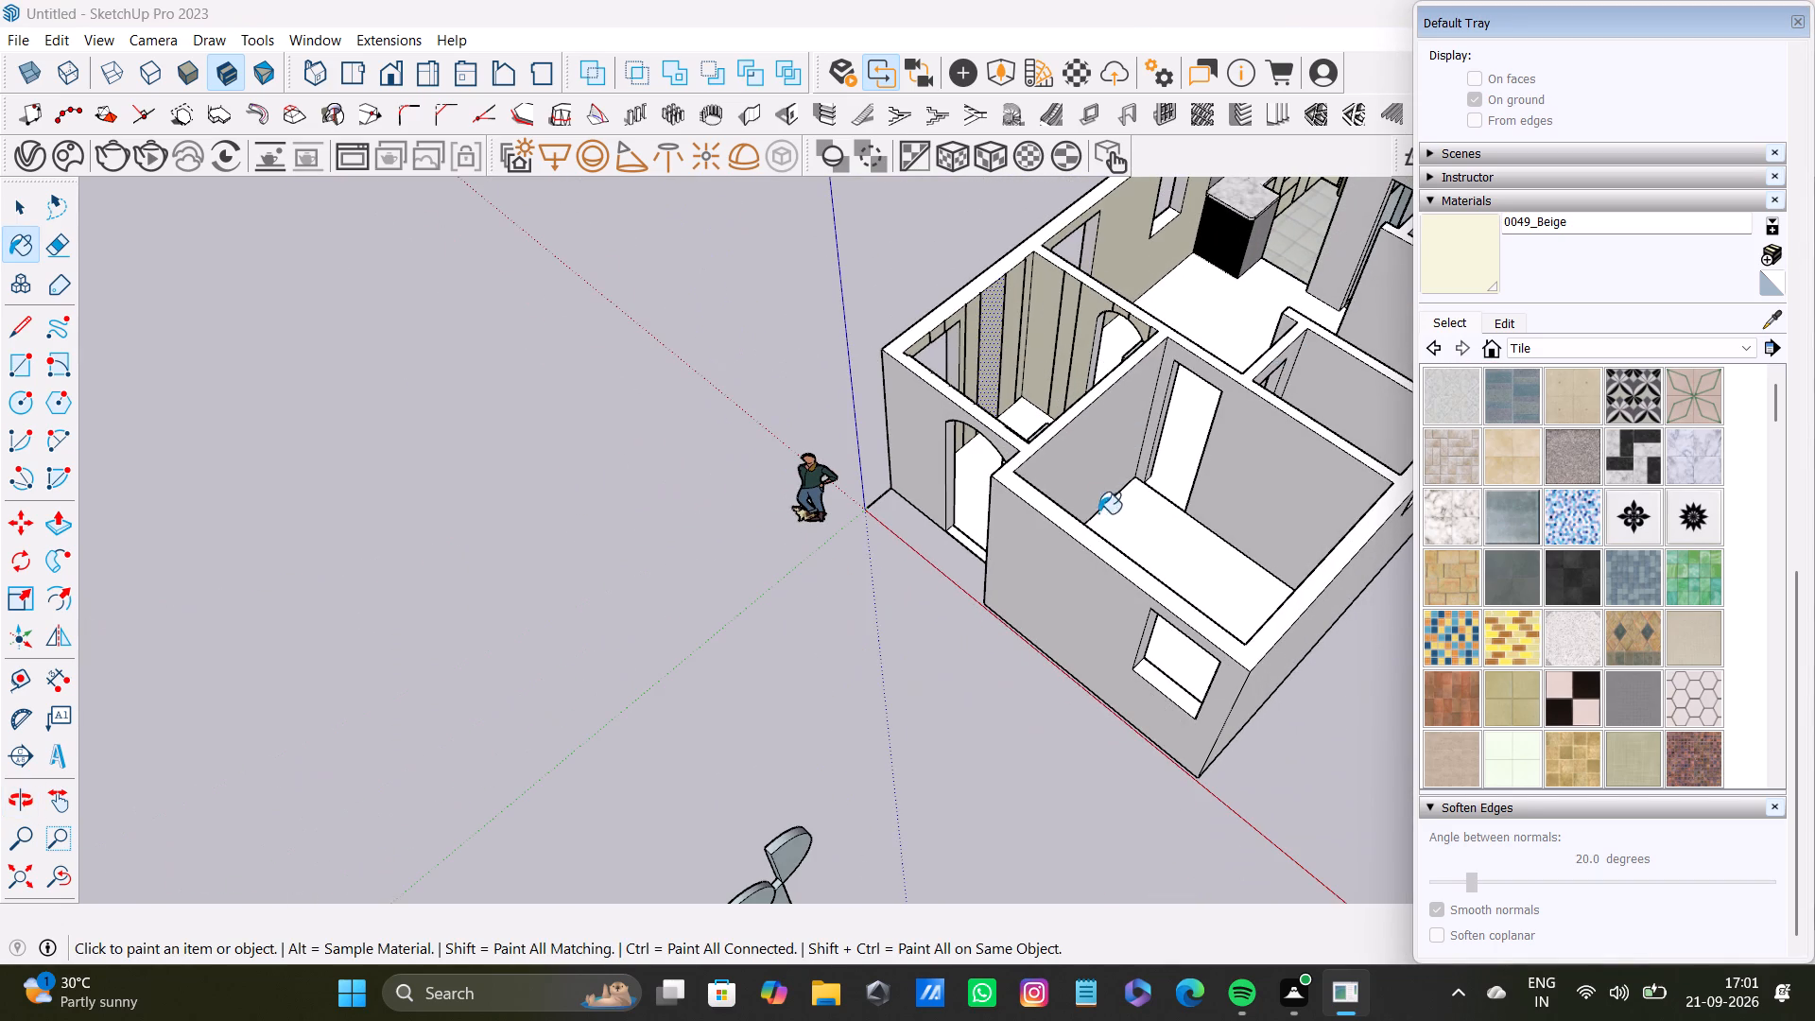
left_click(1055, 581)
left_click(1059, 492)
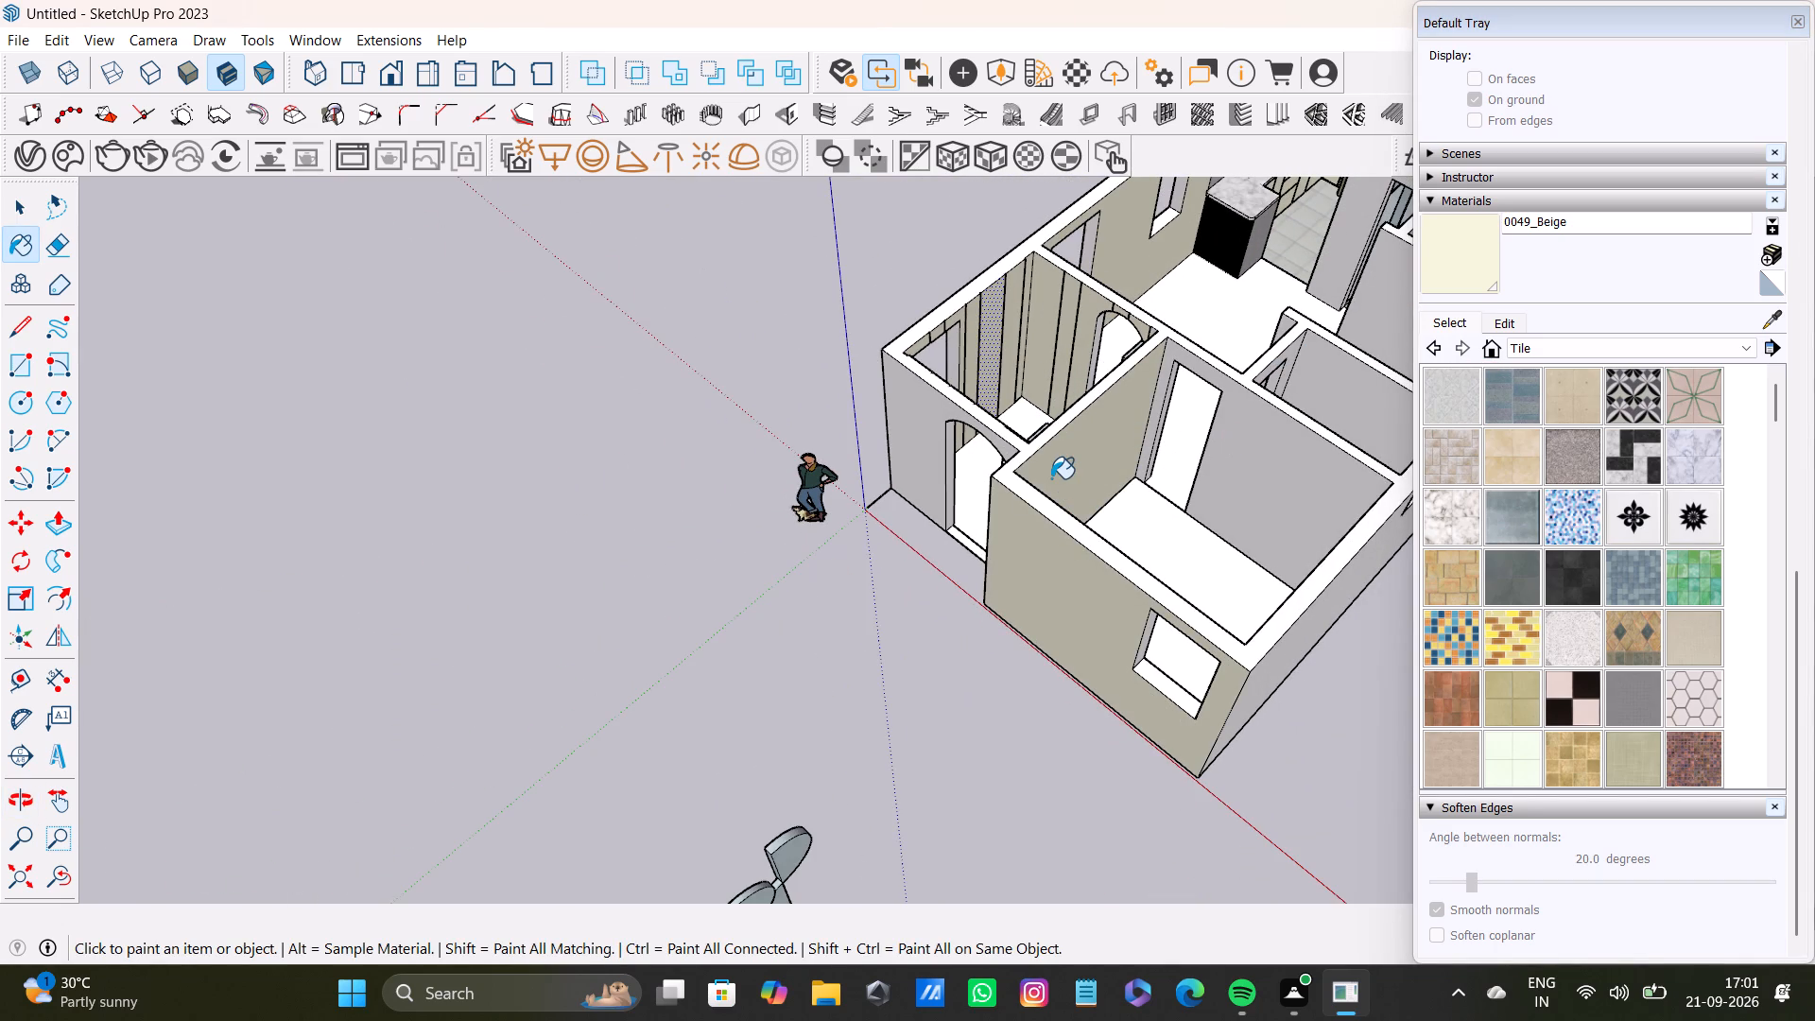
key("ctrl+z")
left_click(932, 412)
Paint the top faces of the walls with 0049_Beige.
scroll(955, 441, "up", 3)
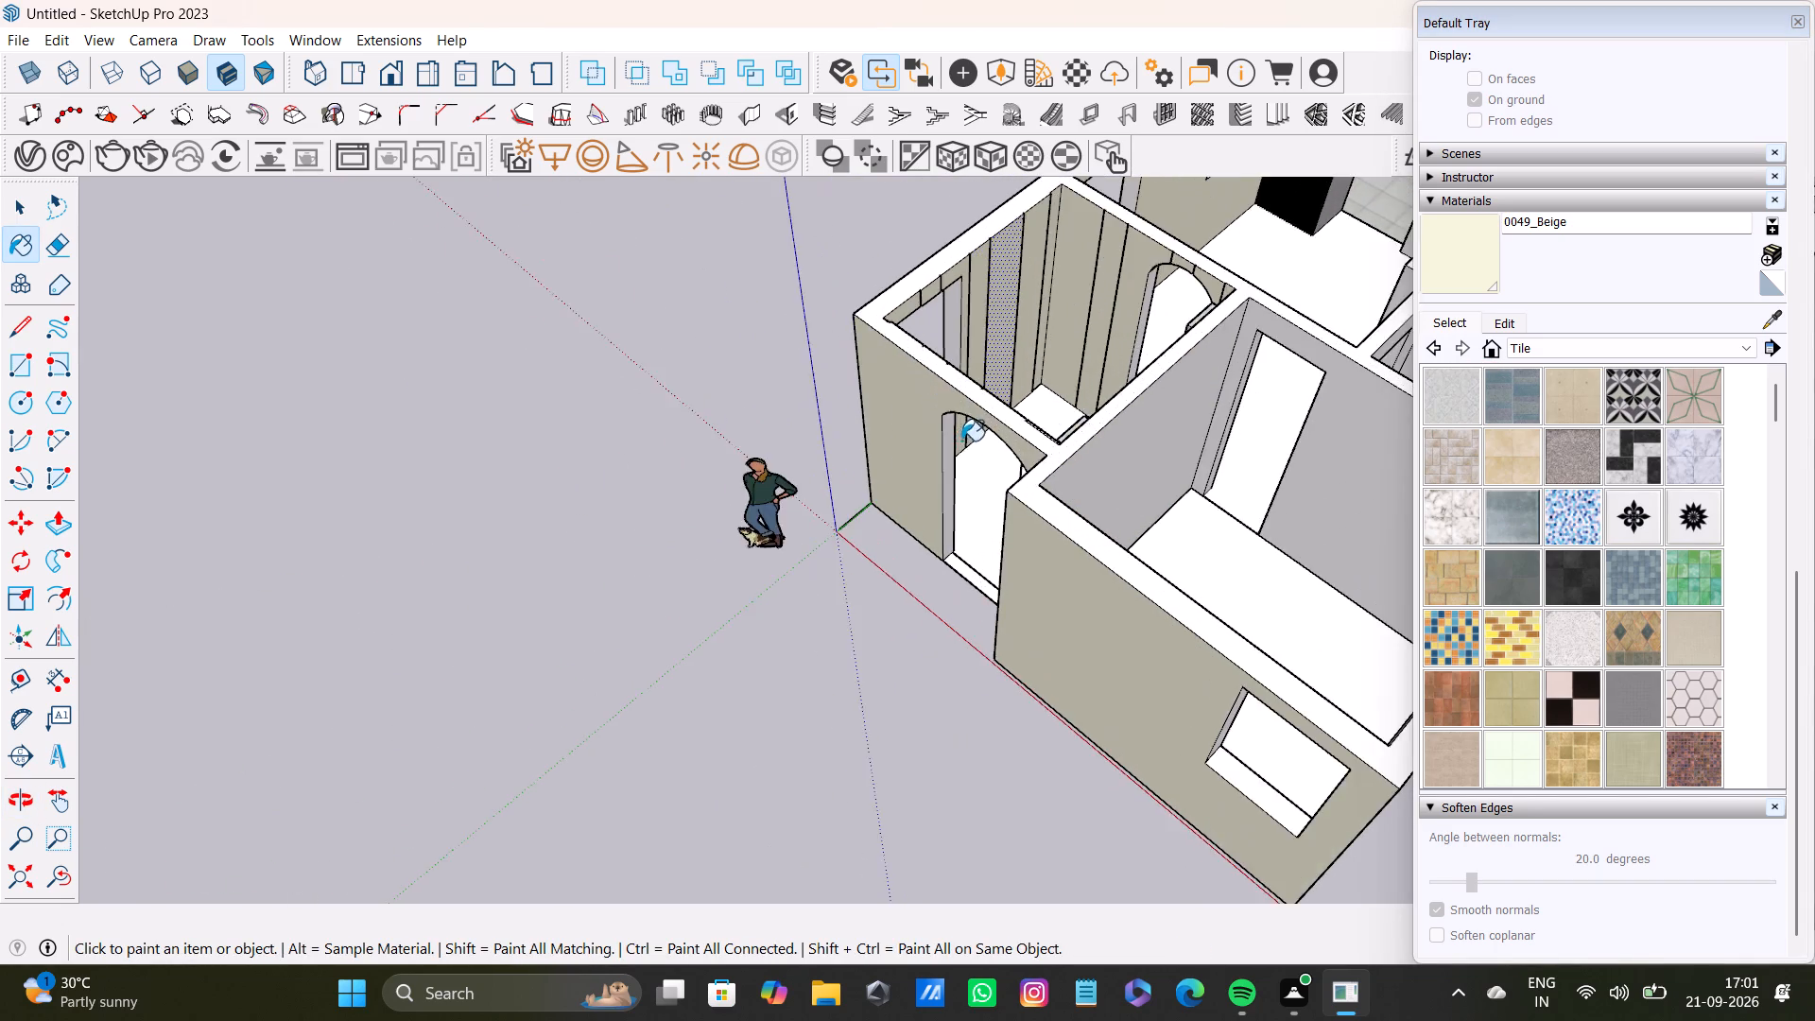
scroll(961, 441, "up", 3)
middle_click_drag(978, 424, 1148, 458)
scroll(1144, 450, "up", 2)
left_click(1135, 428)
Paint the two walls enclosing the staircase with 0049_Beige.
scroll(1156, 431, "down", 6)
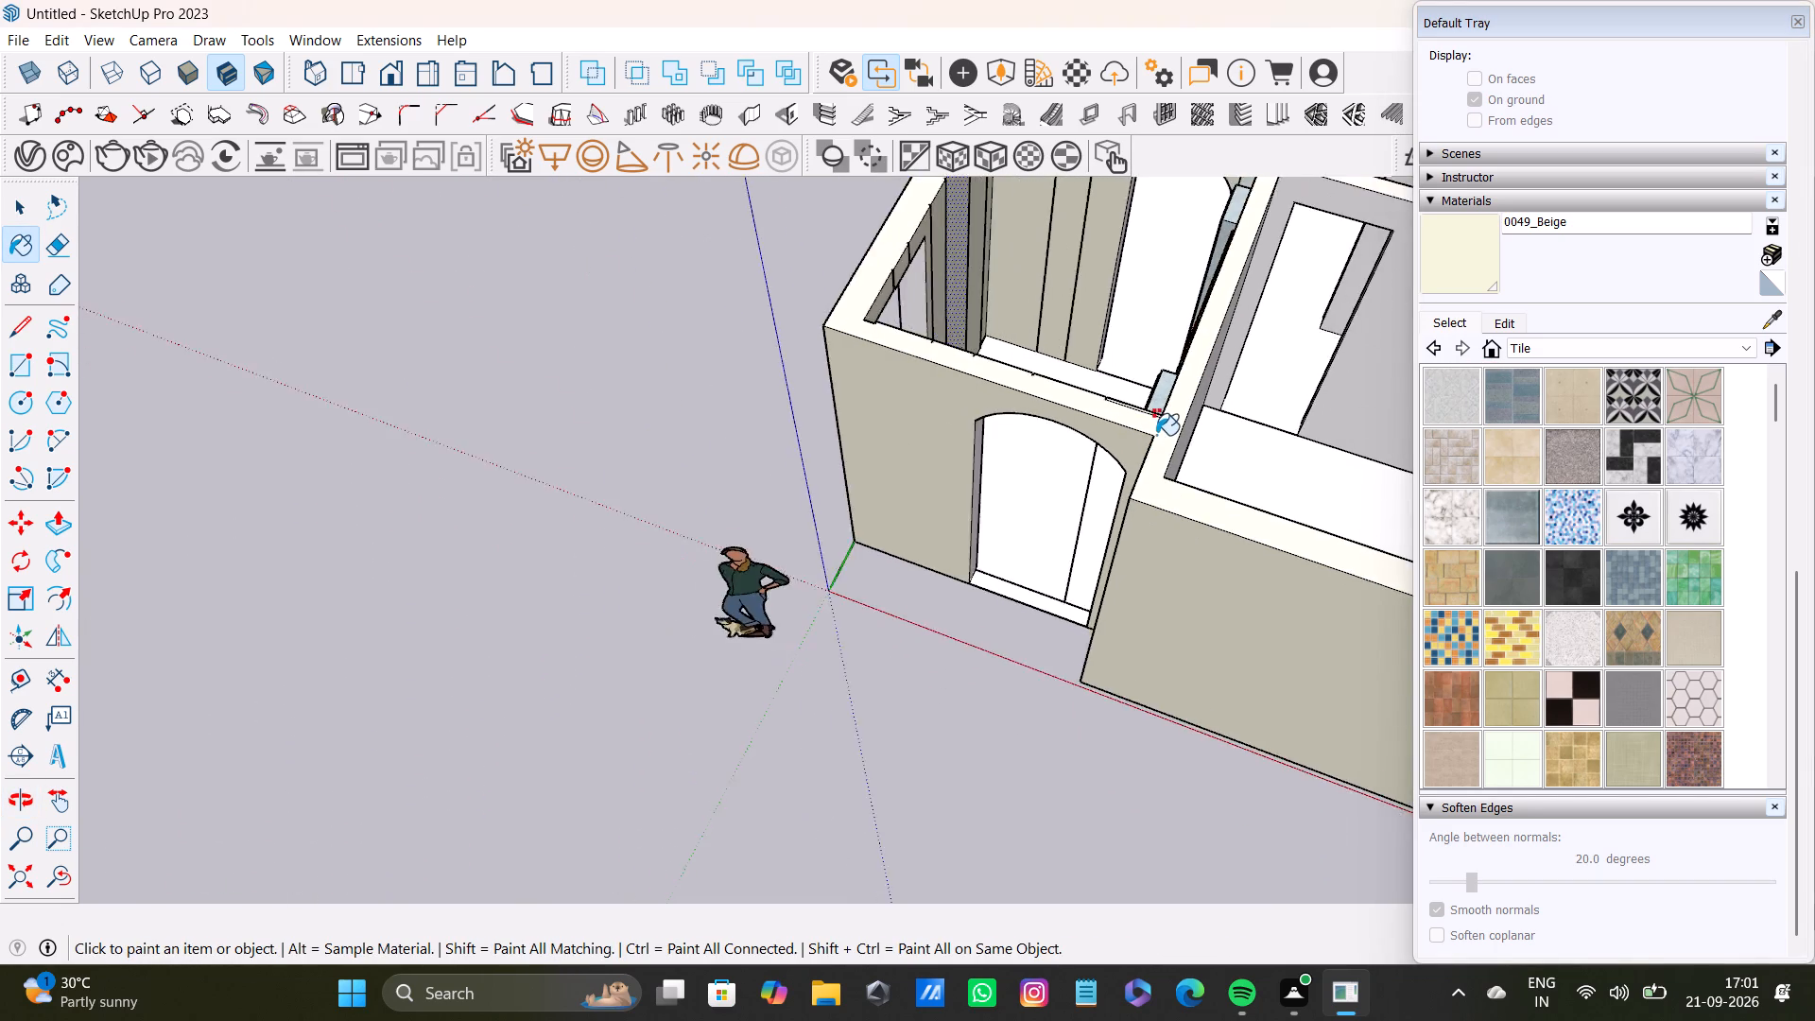
scroll(1156, 435, "down", 2)
middle_click_drag(1144, 451, 766, 656, "shift")
scroll(1115, 433, "up", 3)
middle_click_drag(936, 445, 1197, 468)
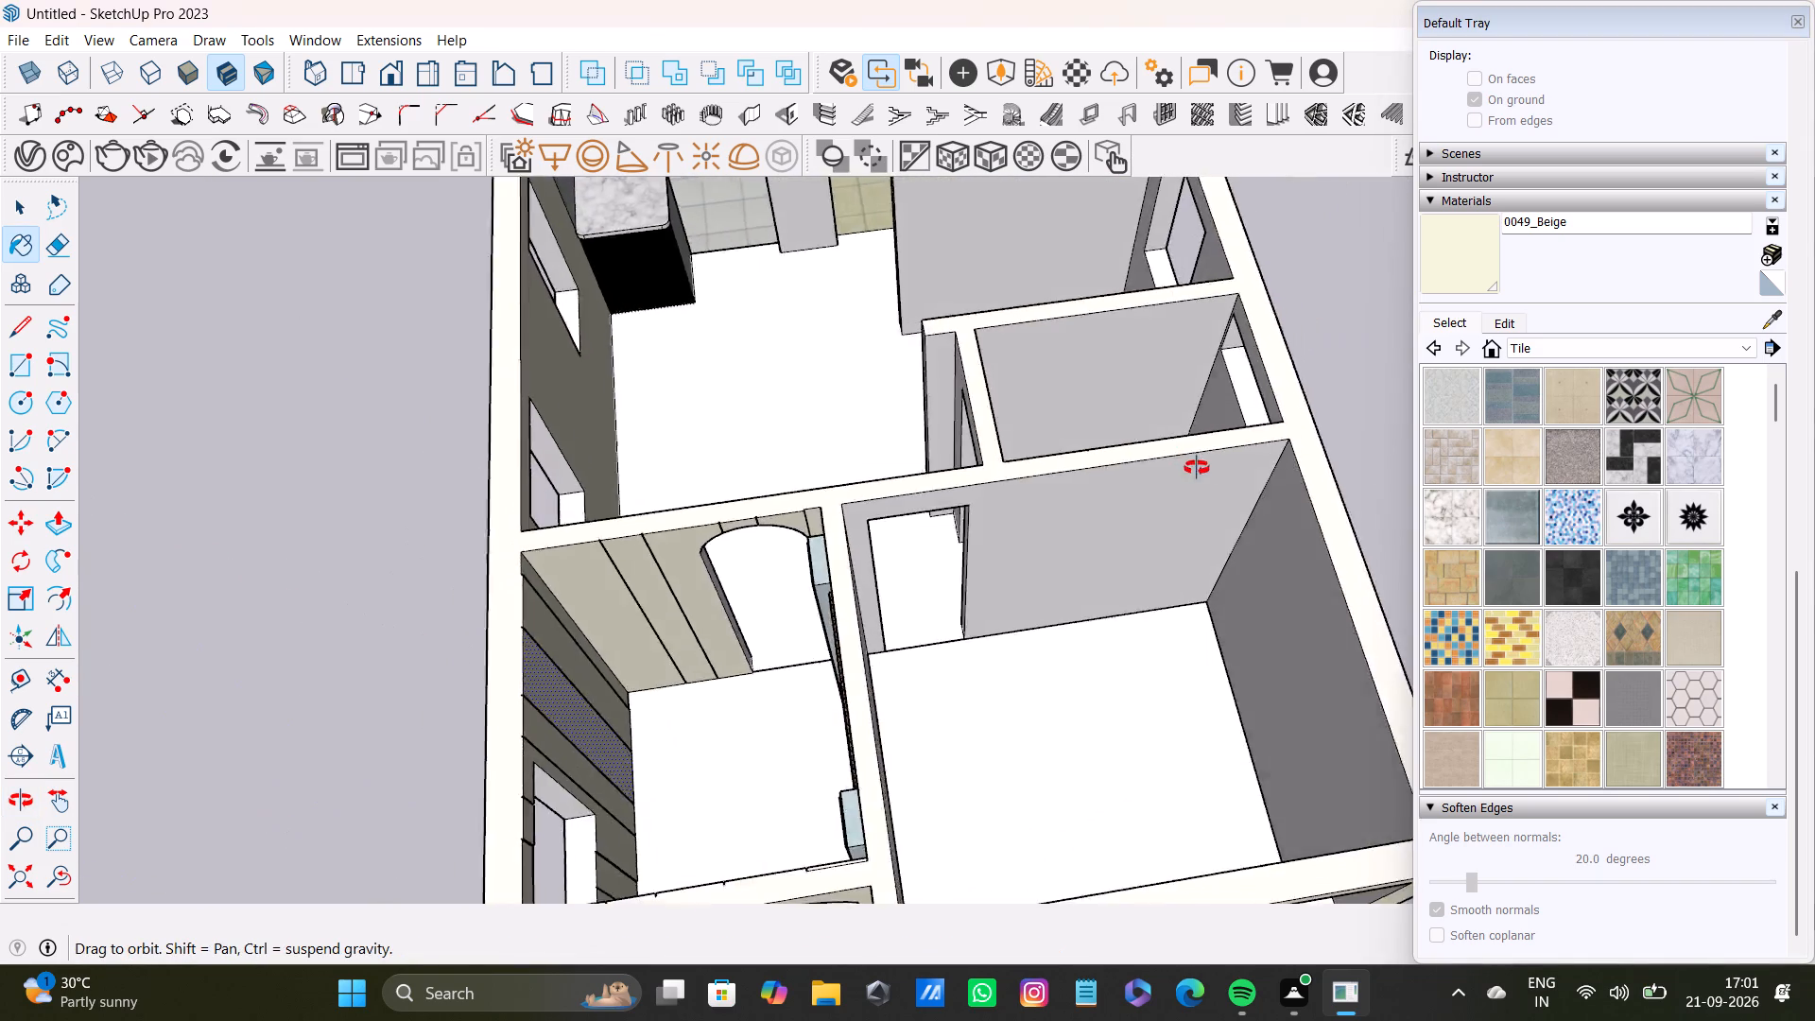
middle_click_drag(1197, 468, 1334, 685)
scroll(905, 329, "up", 2, "shift")
left_click(910, 272, "shift")
left_click(1206, 309, "shift")
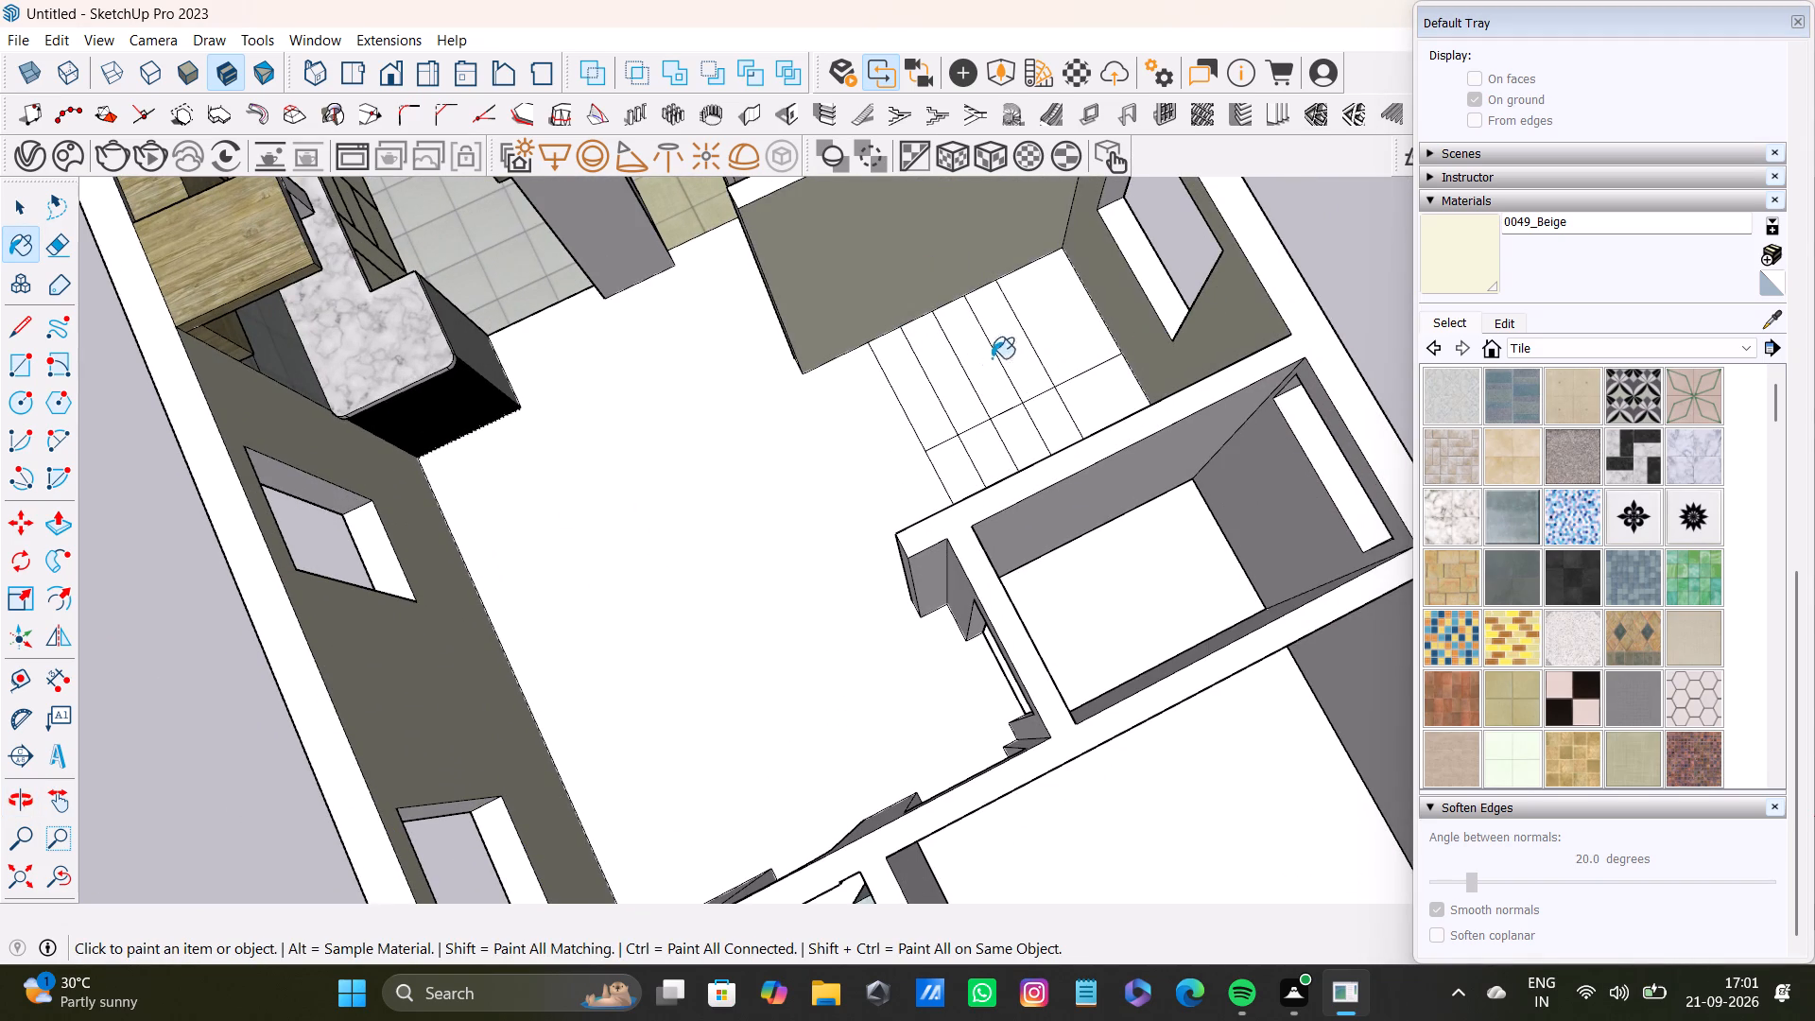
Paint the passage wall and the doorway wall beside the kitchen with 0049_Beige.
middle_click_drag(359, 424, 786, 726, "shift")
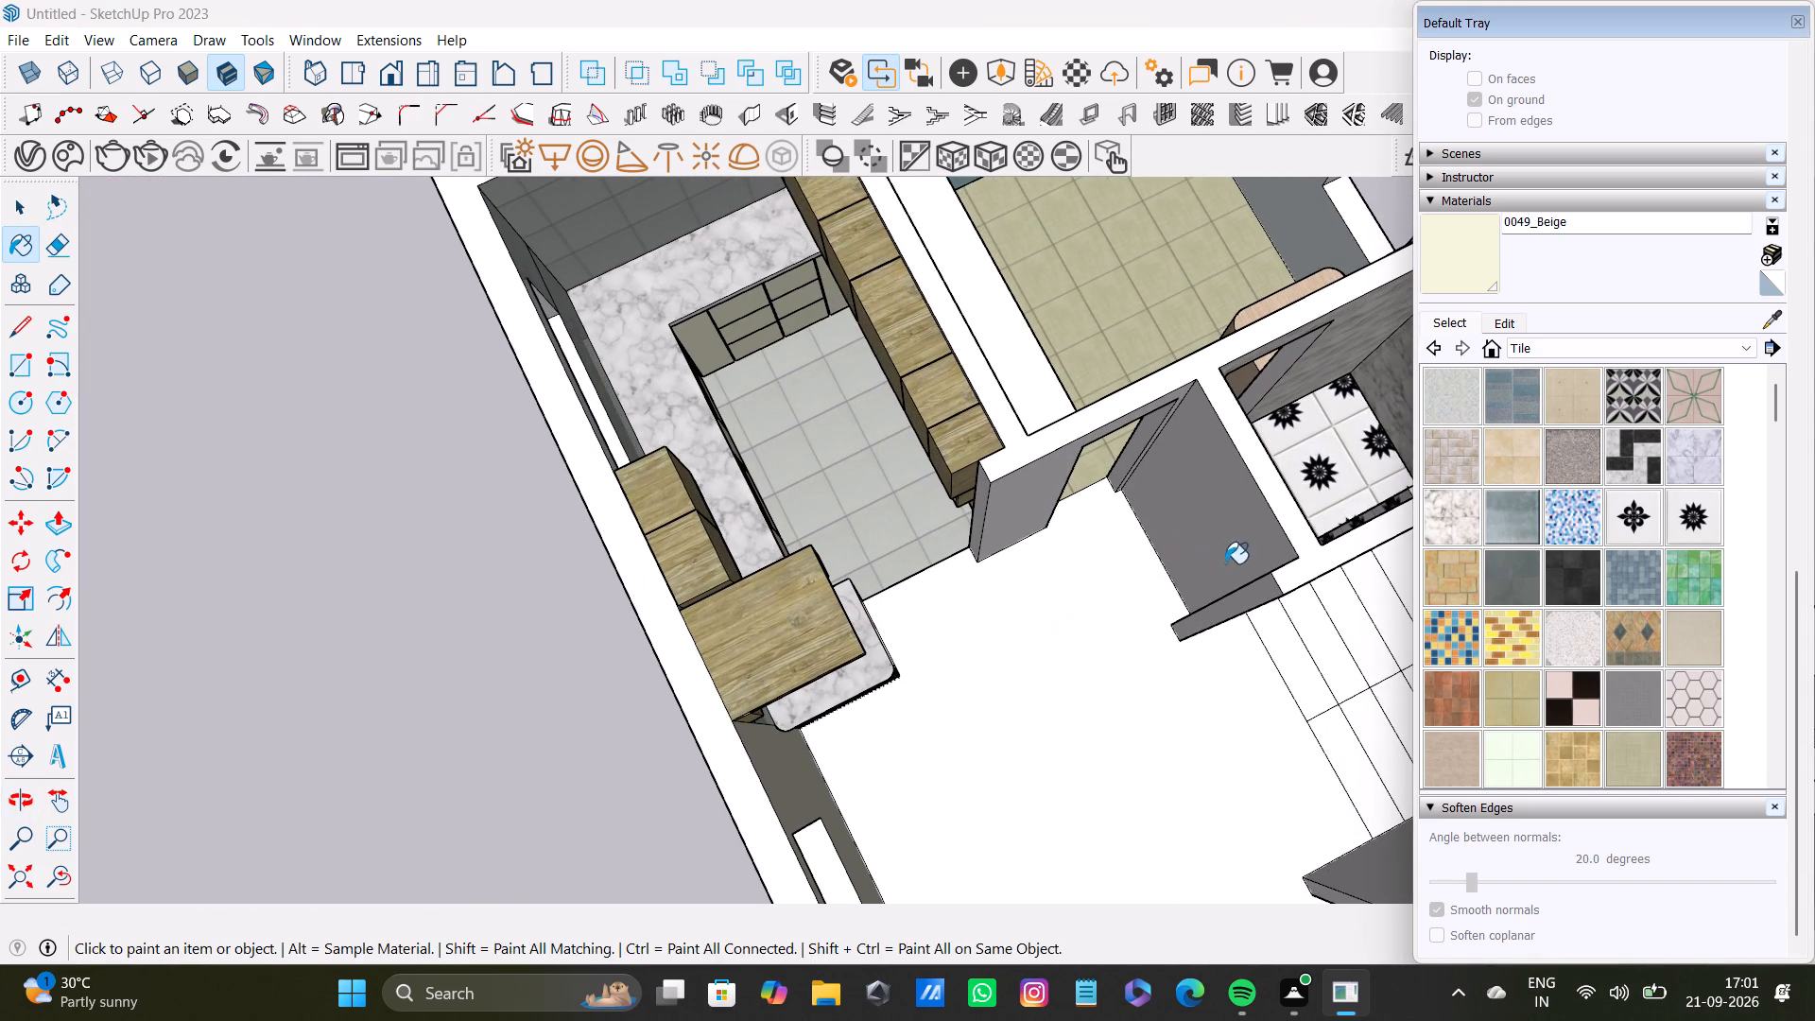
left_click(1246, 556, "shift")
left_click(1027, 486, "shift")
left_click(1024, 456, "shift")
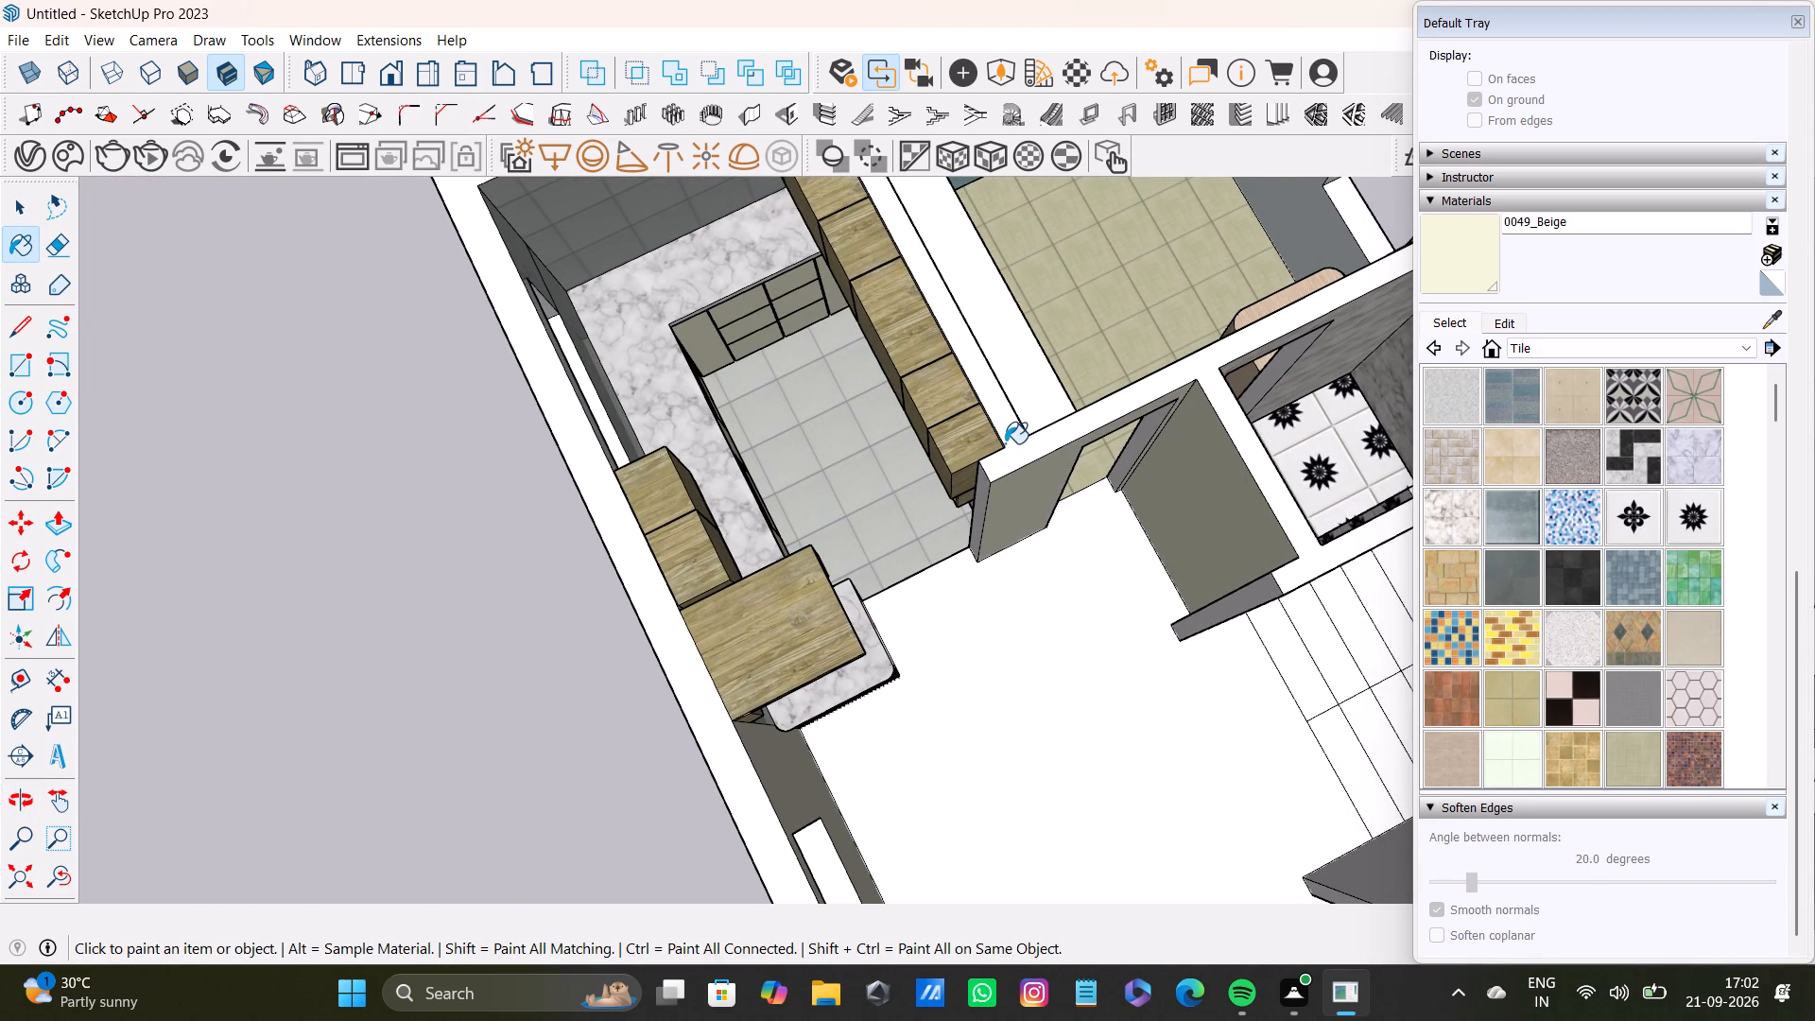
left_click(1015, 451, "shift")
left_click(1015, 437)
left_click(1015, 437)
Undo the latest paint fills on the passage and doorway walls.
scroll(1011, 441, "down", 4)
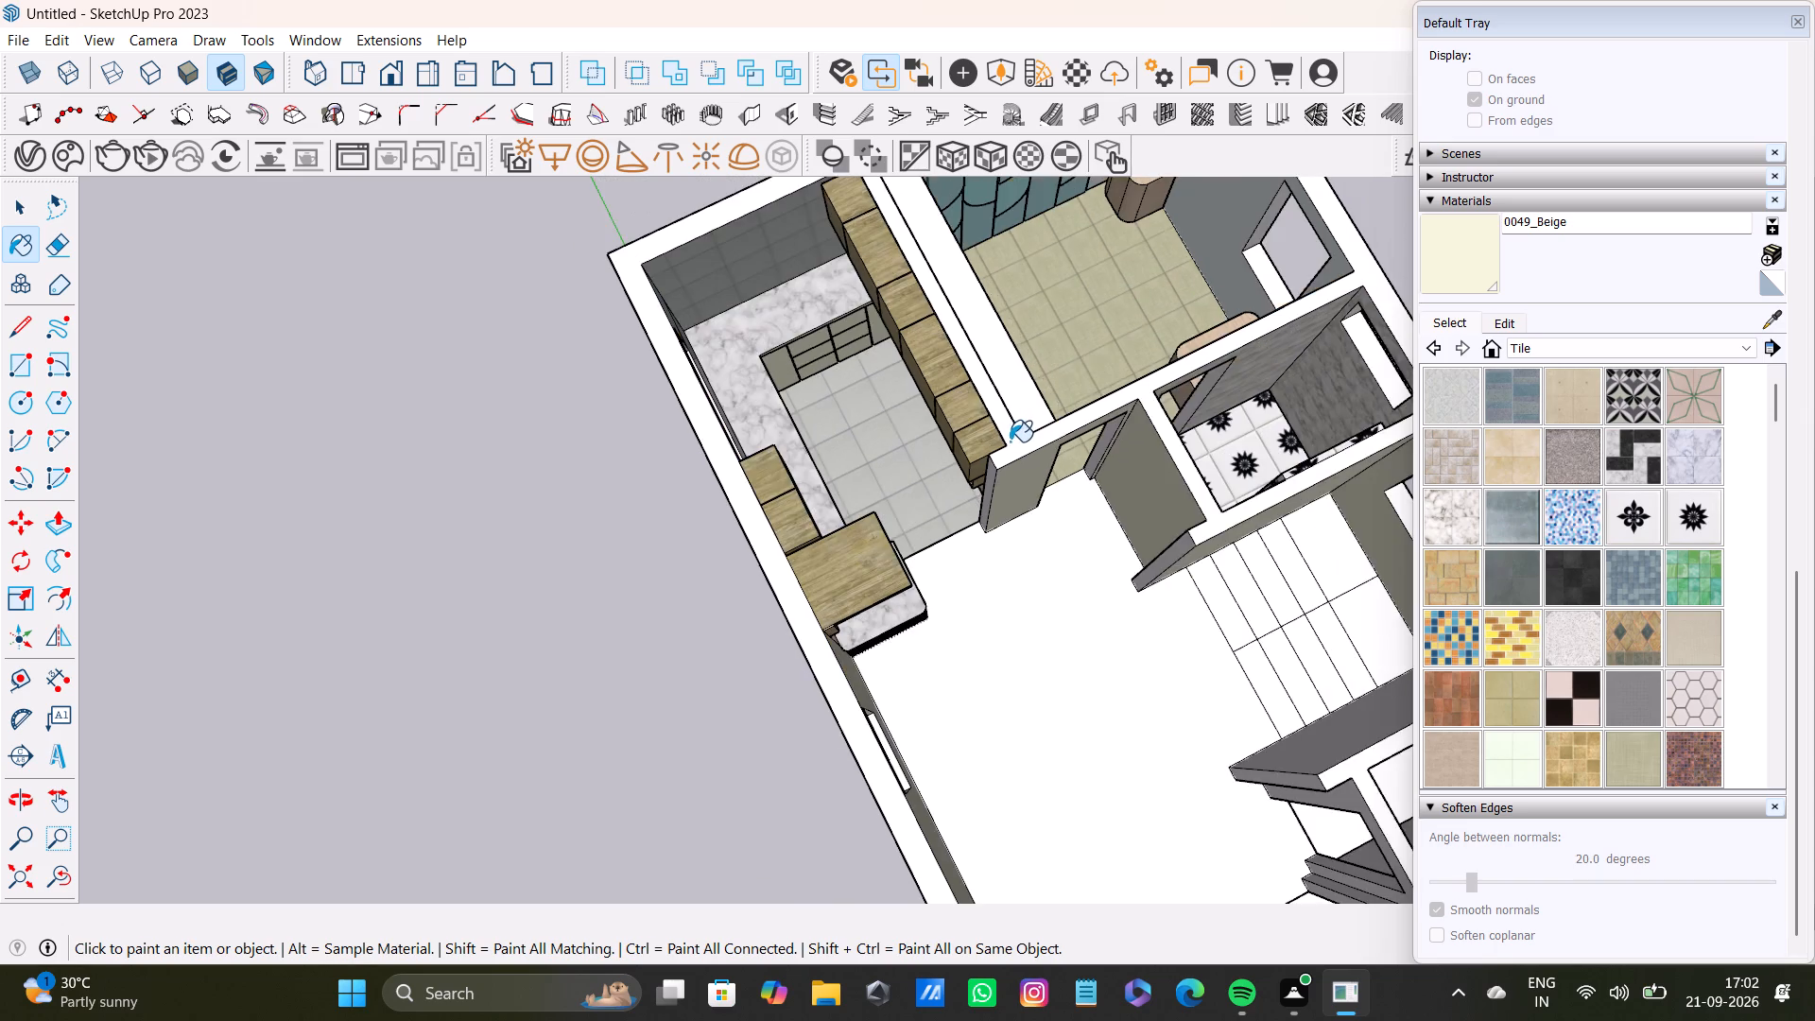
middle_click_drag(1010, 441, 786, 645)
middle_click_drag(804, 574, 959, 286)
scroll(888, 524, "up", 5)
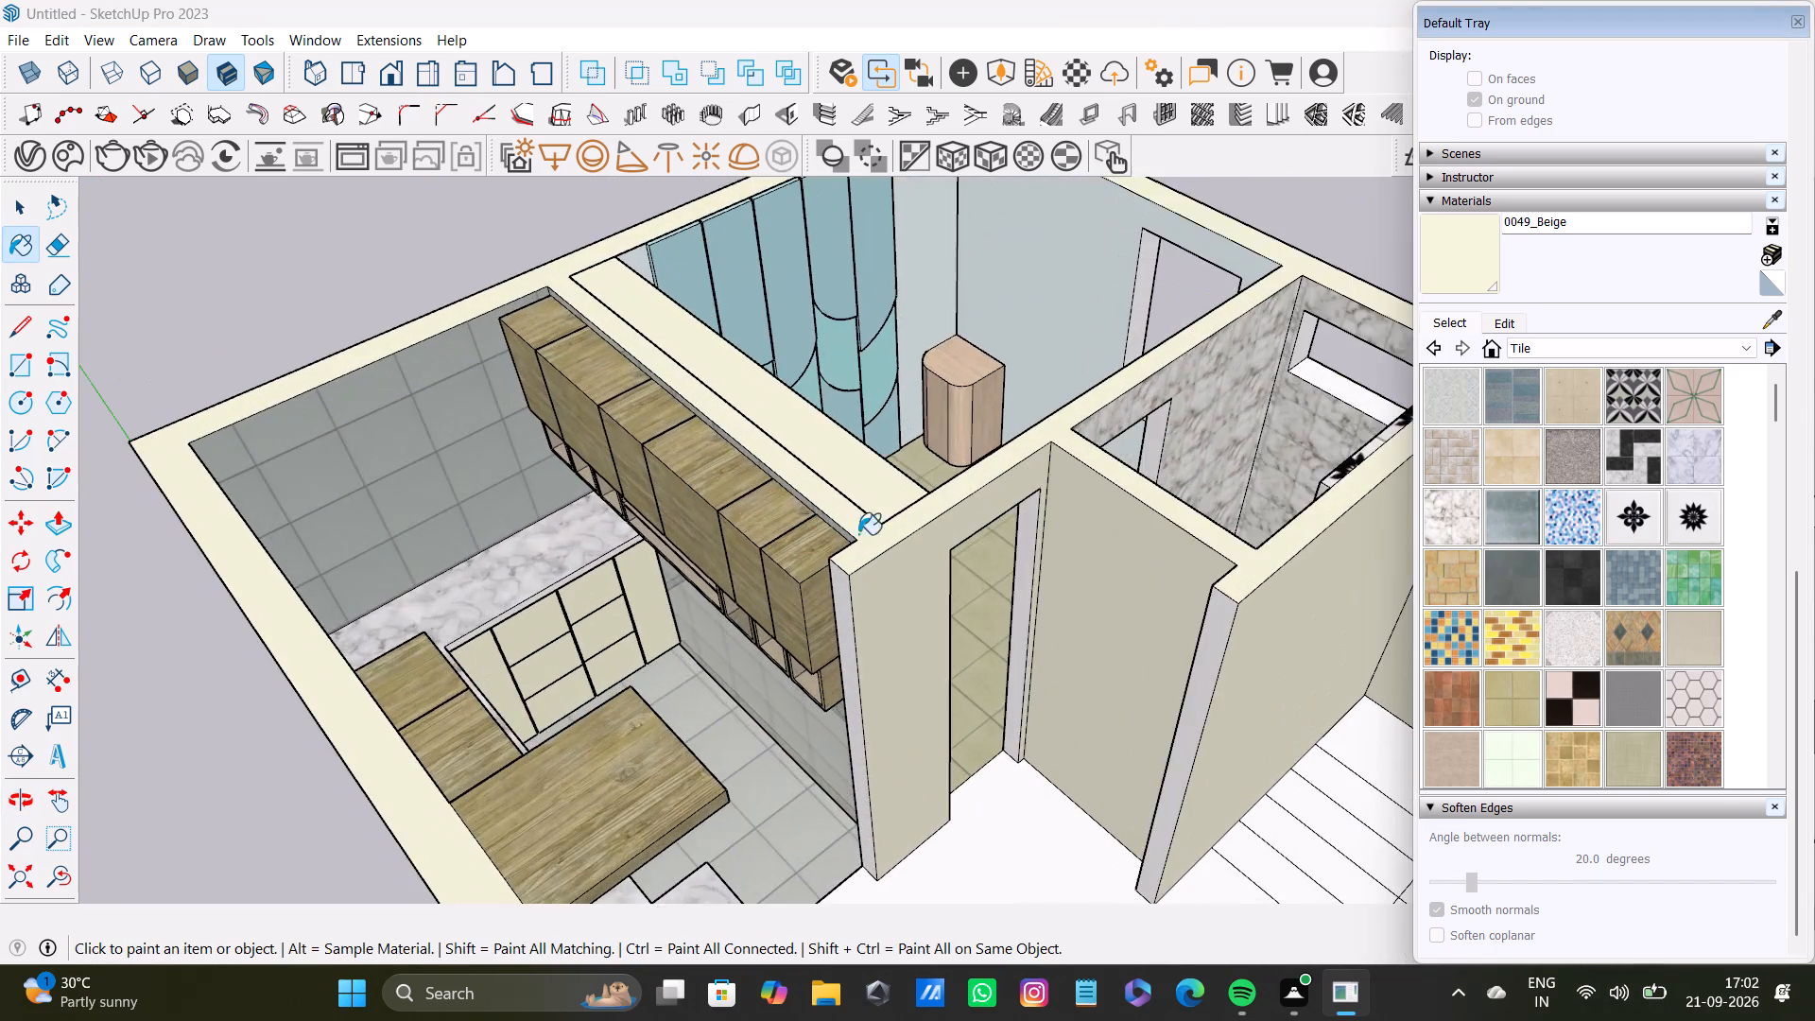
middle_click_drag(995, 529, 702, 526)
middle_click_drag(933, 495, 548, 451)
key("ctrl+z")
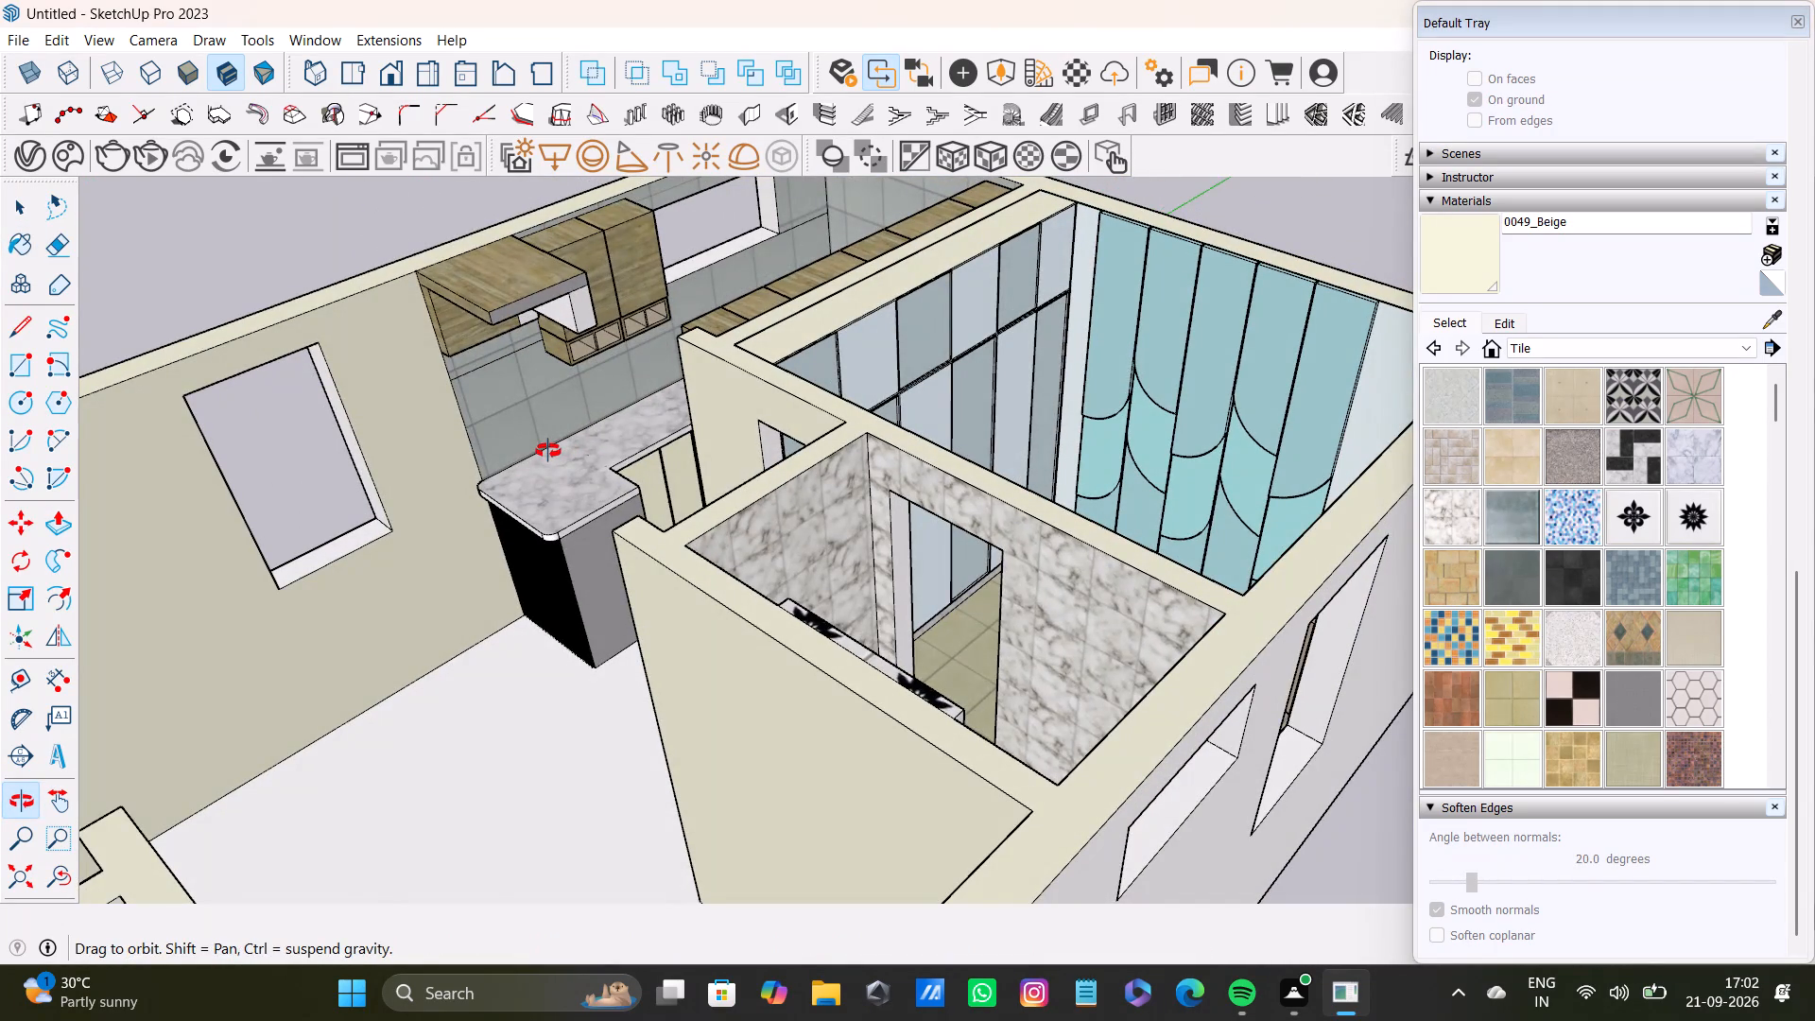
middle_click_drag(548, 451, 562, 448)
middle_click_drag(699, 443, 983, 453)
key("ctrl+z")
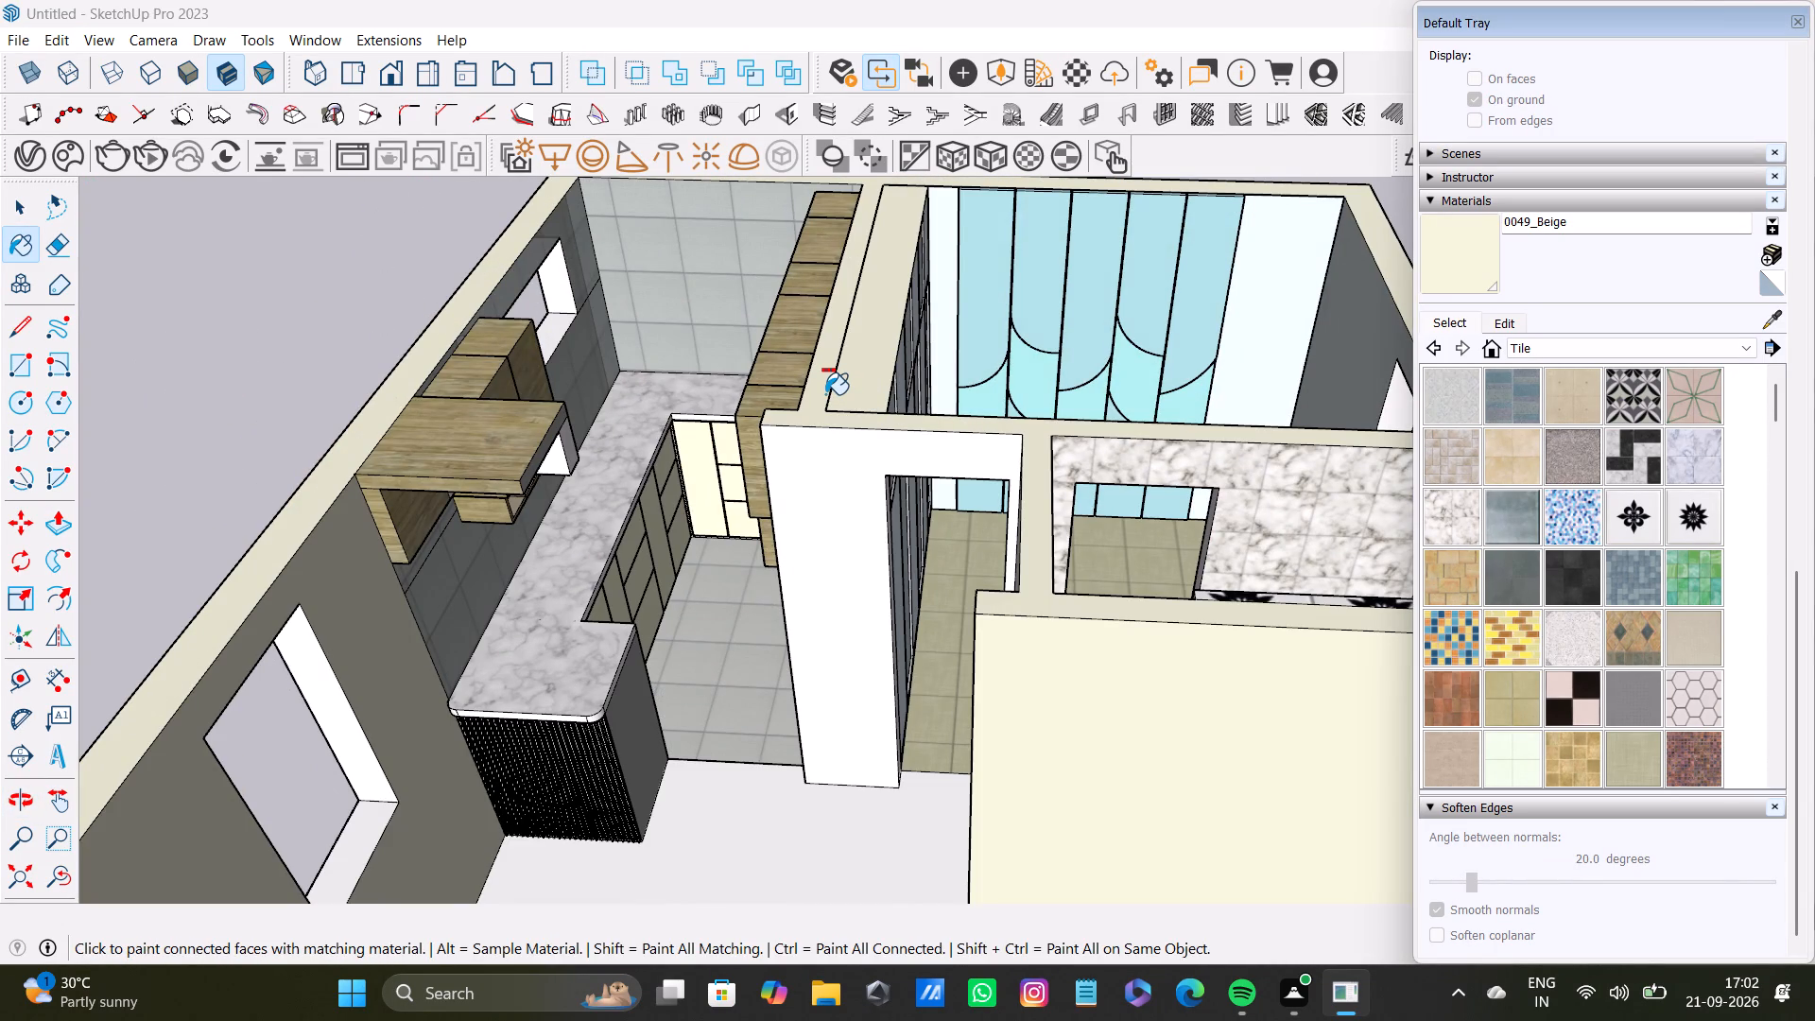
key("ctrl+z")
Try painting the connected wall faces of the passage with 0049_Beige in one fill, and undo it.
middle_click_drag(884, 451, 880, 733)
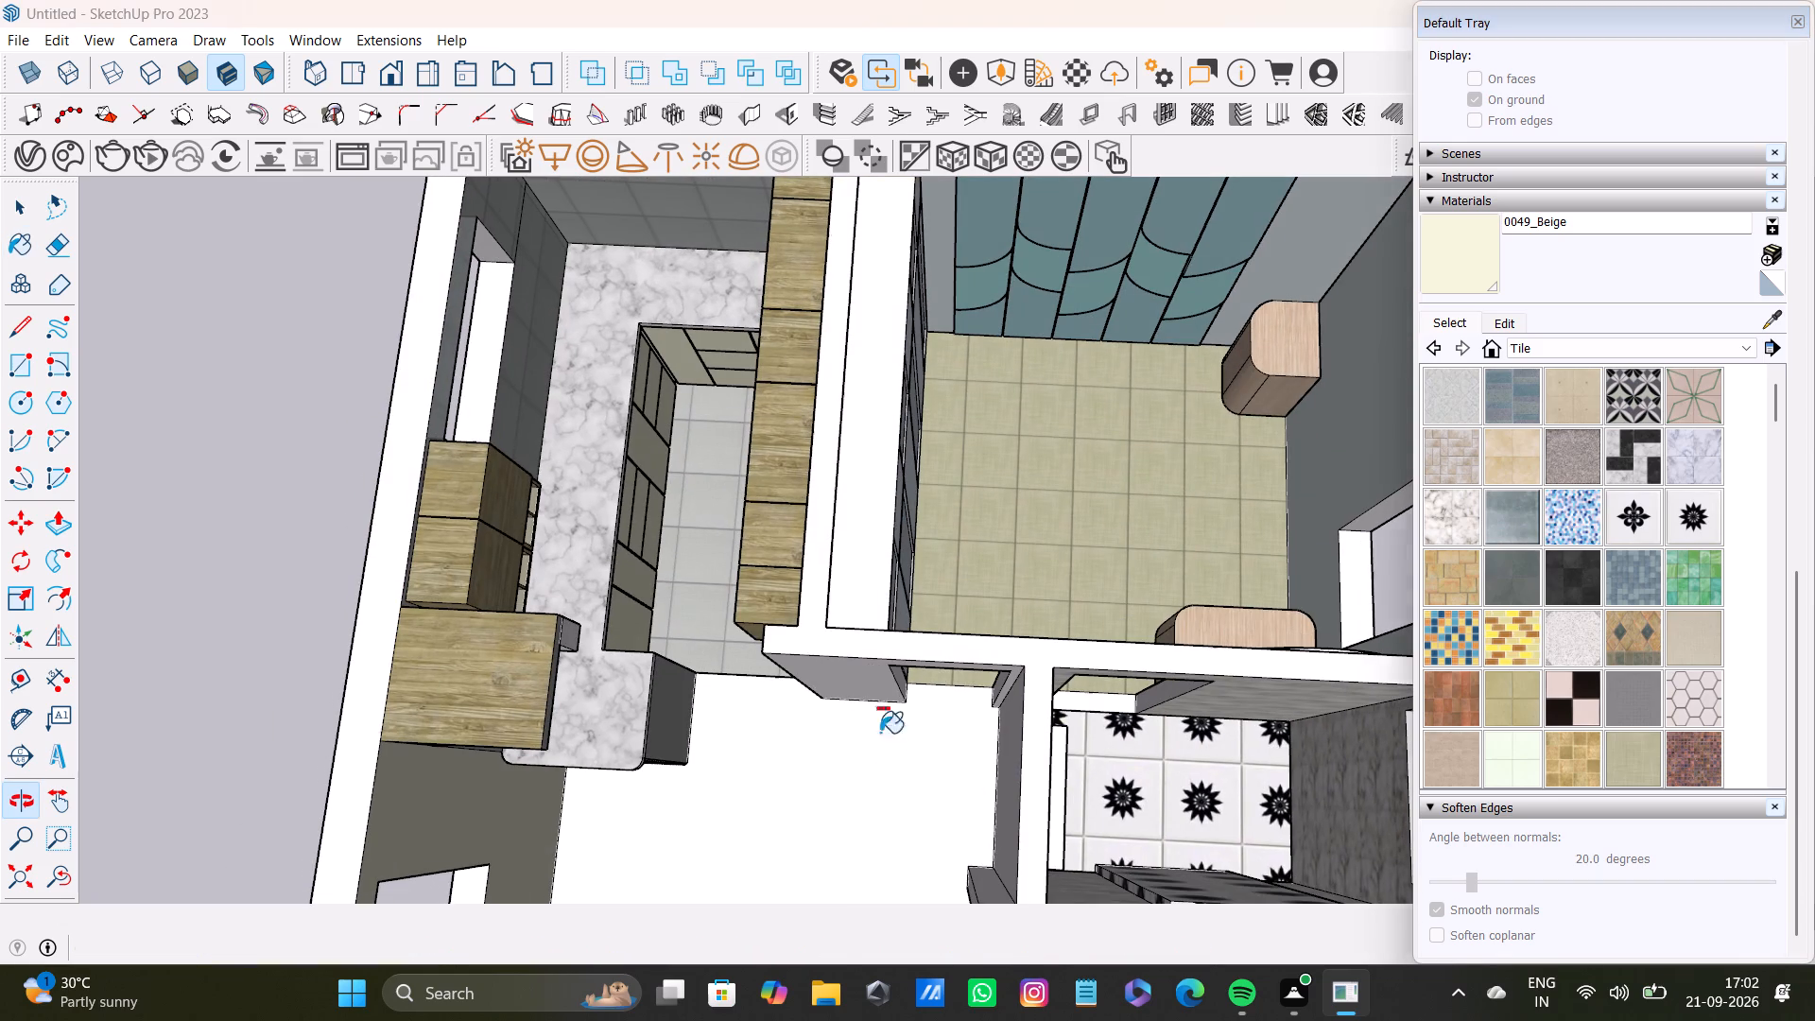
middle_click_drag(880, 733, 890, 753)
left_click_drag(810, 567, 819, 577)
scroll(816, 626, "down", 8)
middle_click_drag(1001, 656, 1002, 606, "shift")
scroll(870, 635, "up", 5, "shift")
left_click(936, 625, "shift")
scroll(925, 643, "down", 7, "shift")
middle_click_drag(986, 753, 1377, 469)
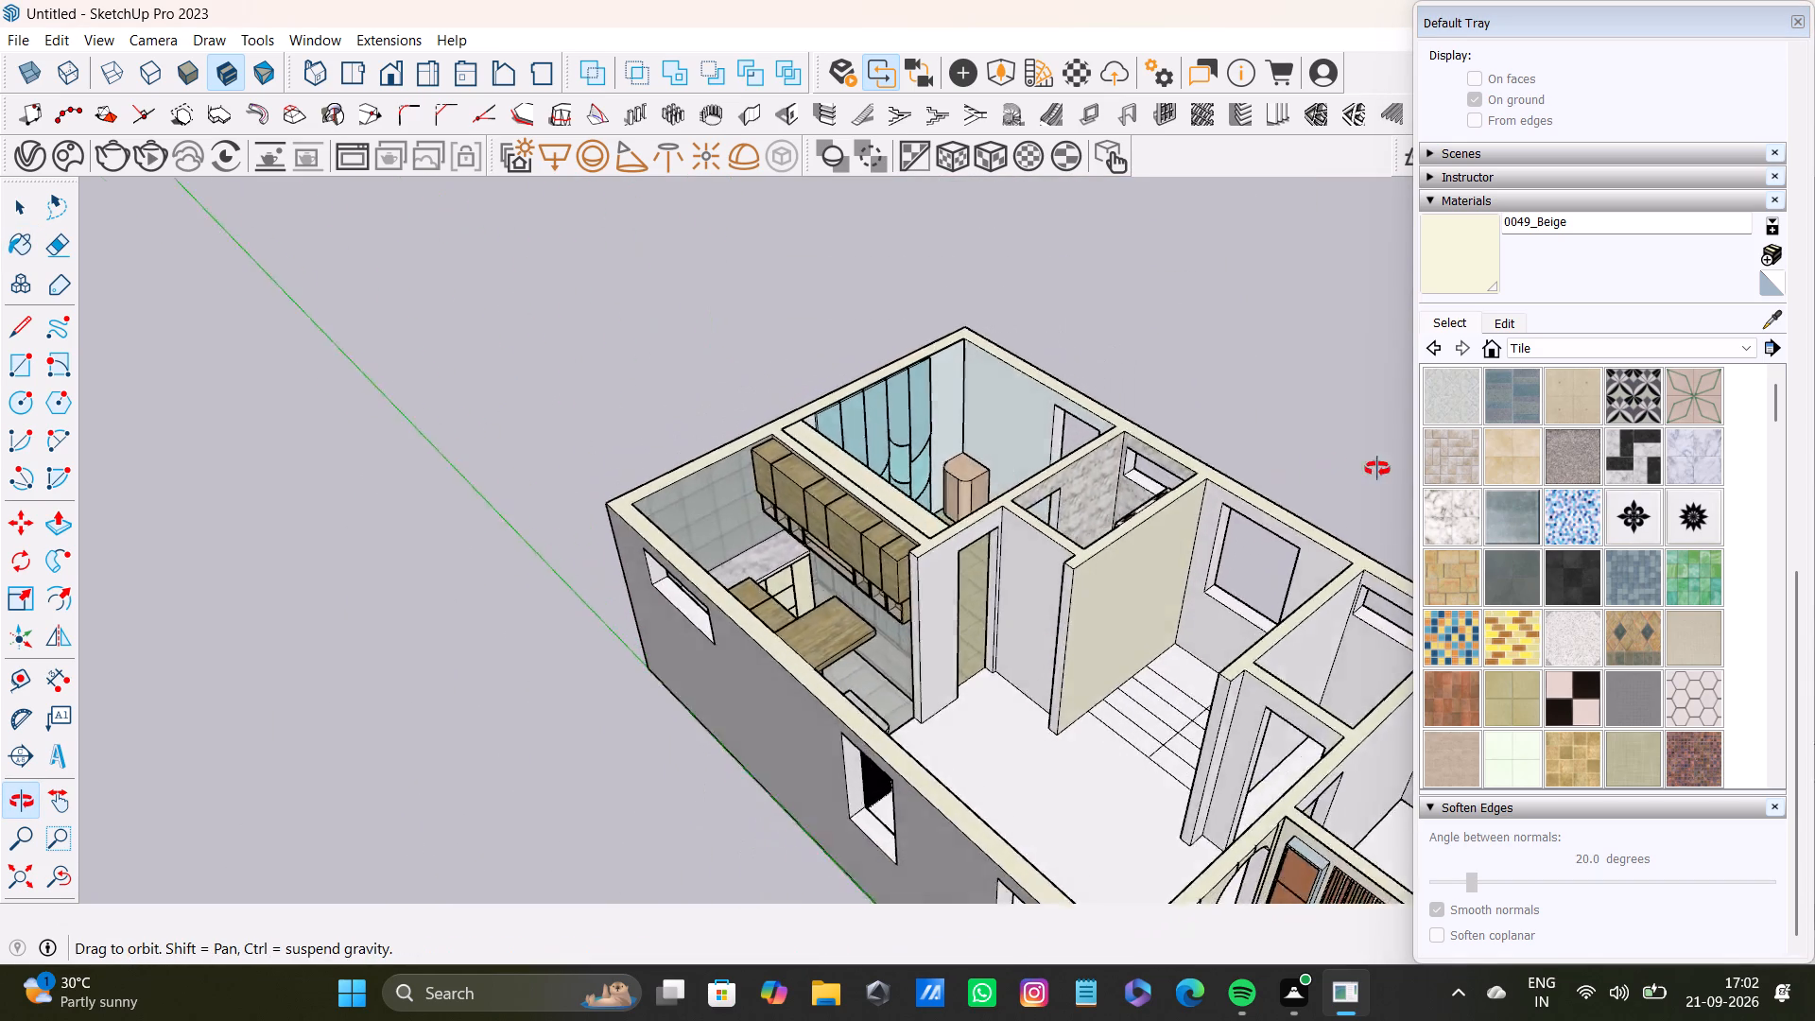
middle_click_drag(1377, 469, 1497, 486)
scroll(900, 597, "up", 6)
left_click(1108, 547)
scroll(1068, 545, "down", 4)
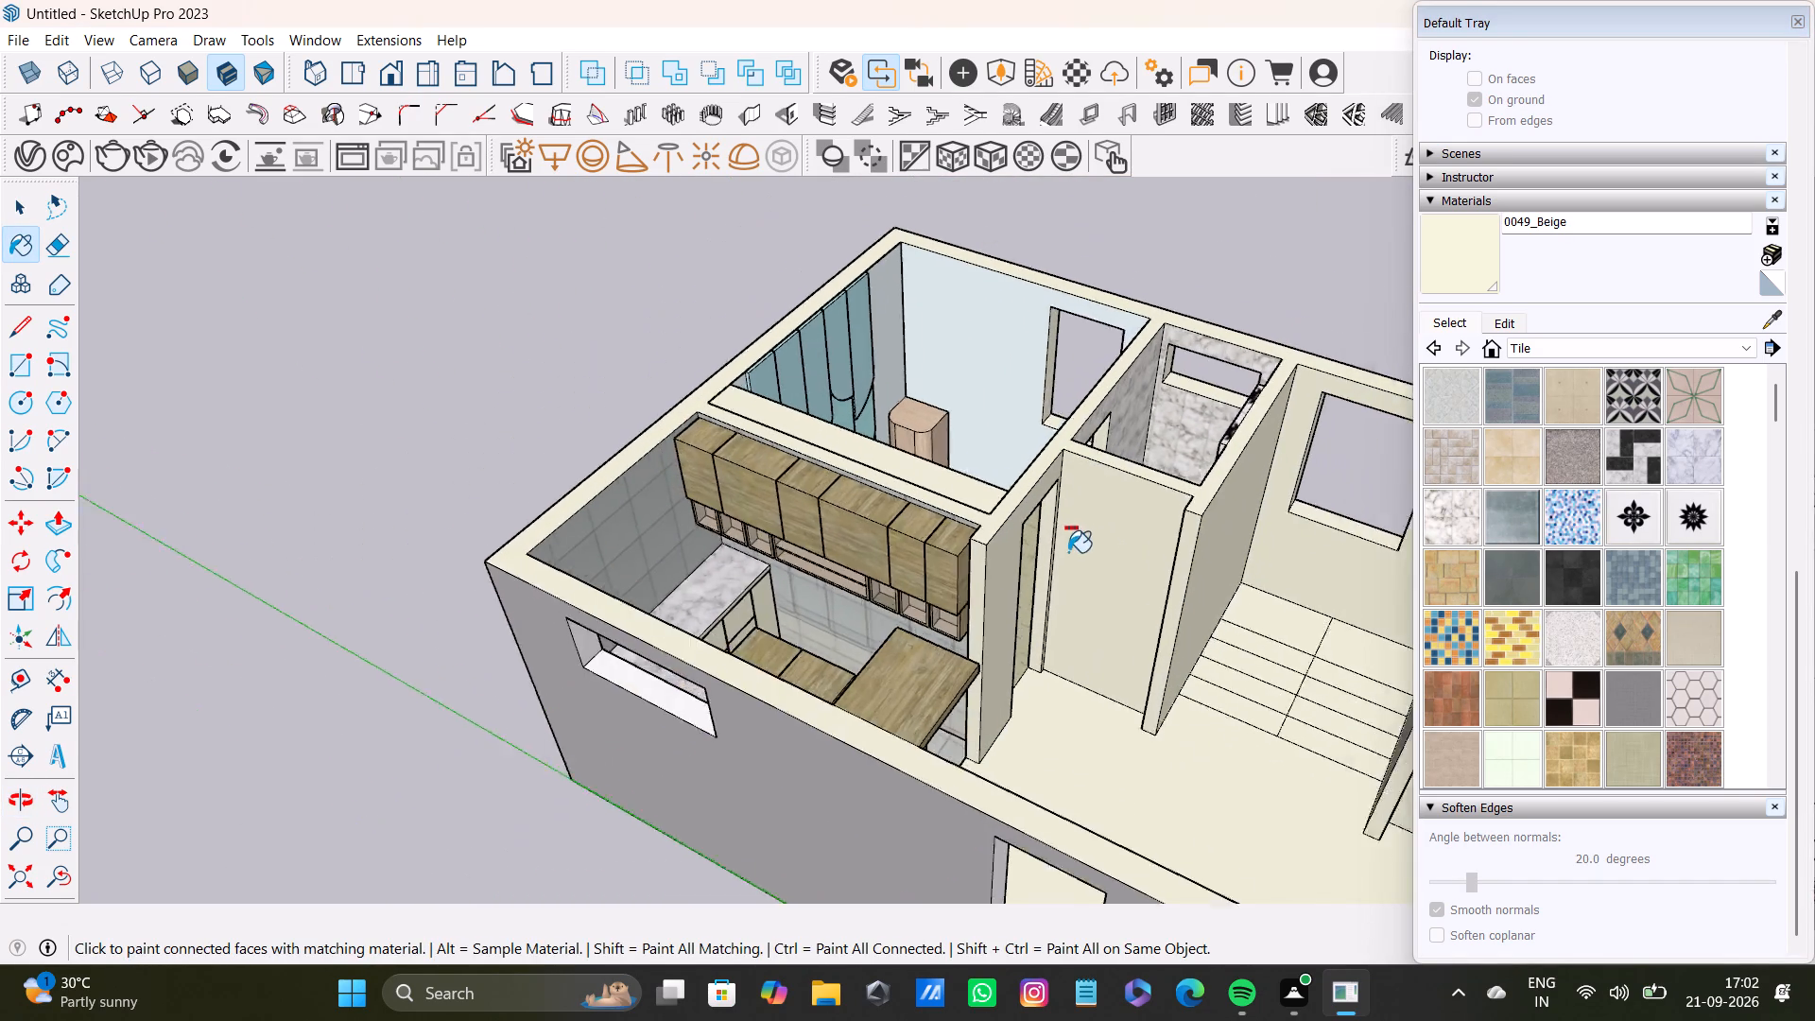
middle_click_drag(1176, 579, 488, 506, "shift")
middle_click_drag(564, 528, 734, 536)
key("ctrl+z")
Select the passage wall, its narrow end face and the doorway wall beside the kitchen, and paint them with 0049_Beige.
scroll(592, 553, "up", 3)
key("space")
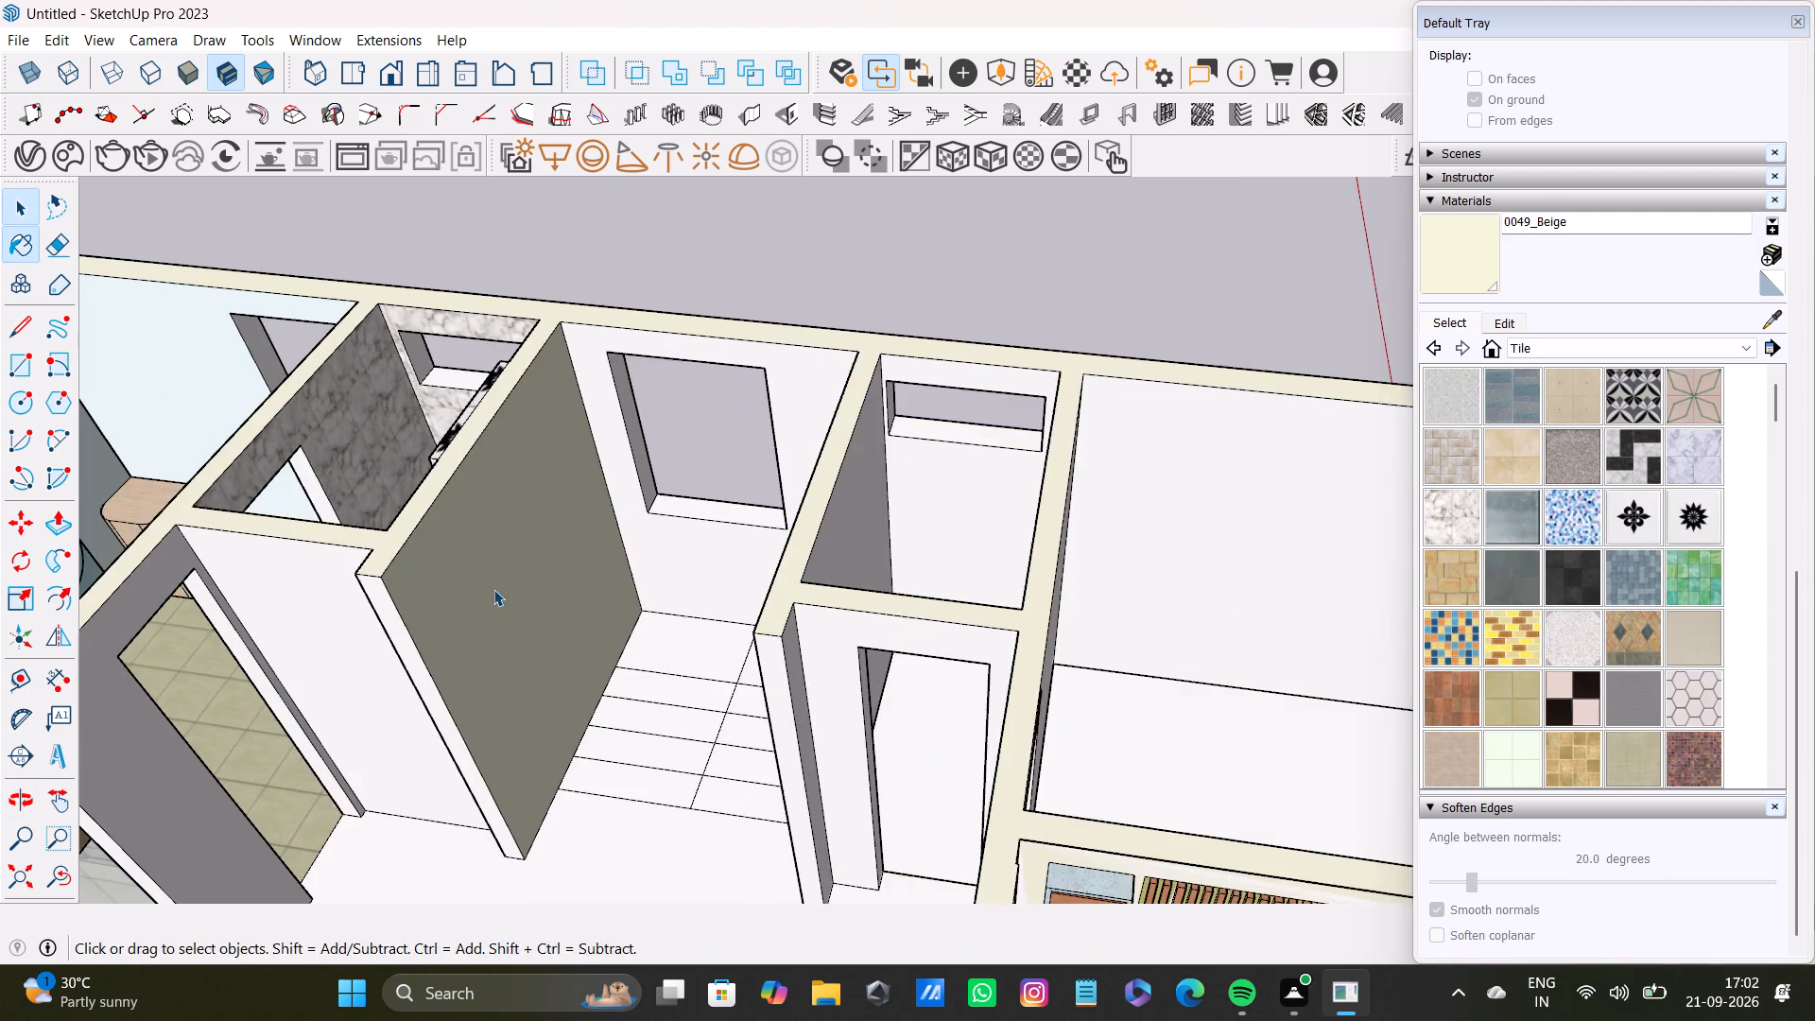
middle_click_drag(493, 589, 904, 356)
scroll(596, 567, "up", 3, "shift")
left_click(728, 621, "shift")
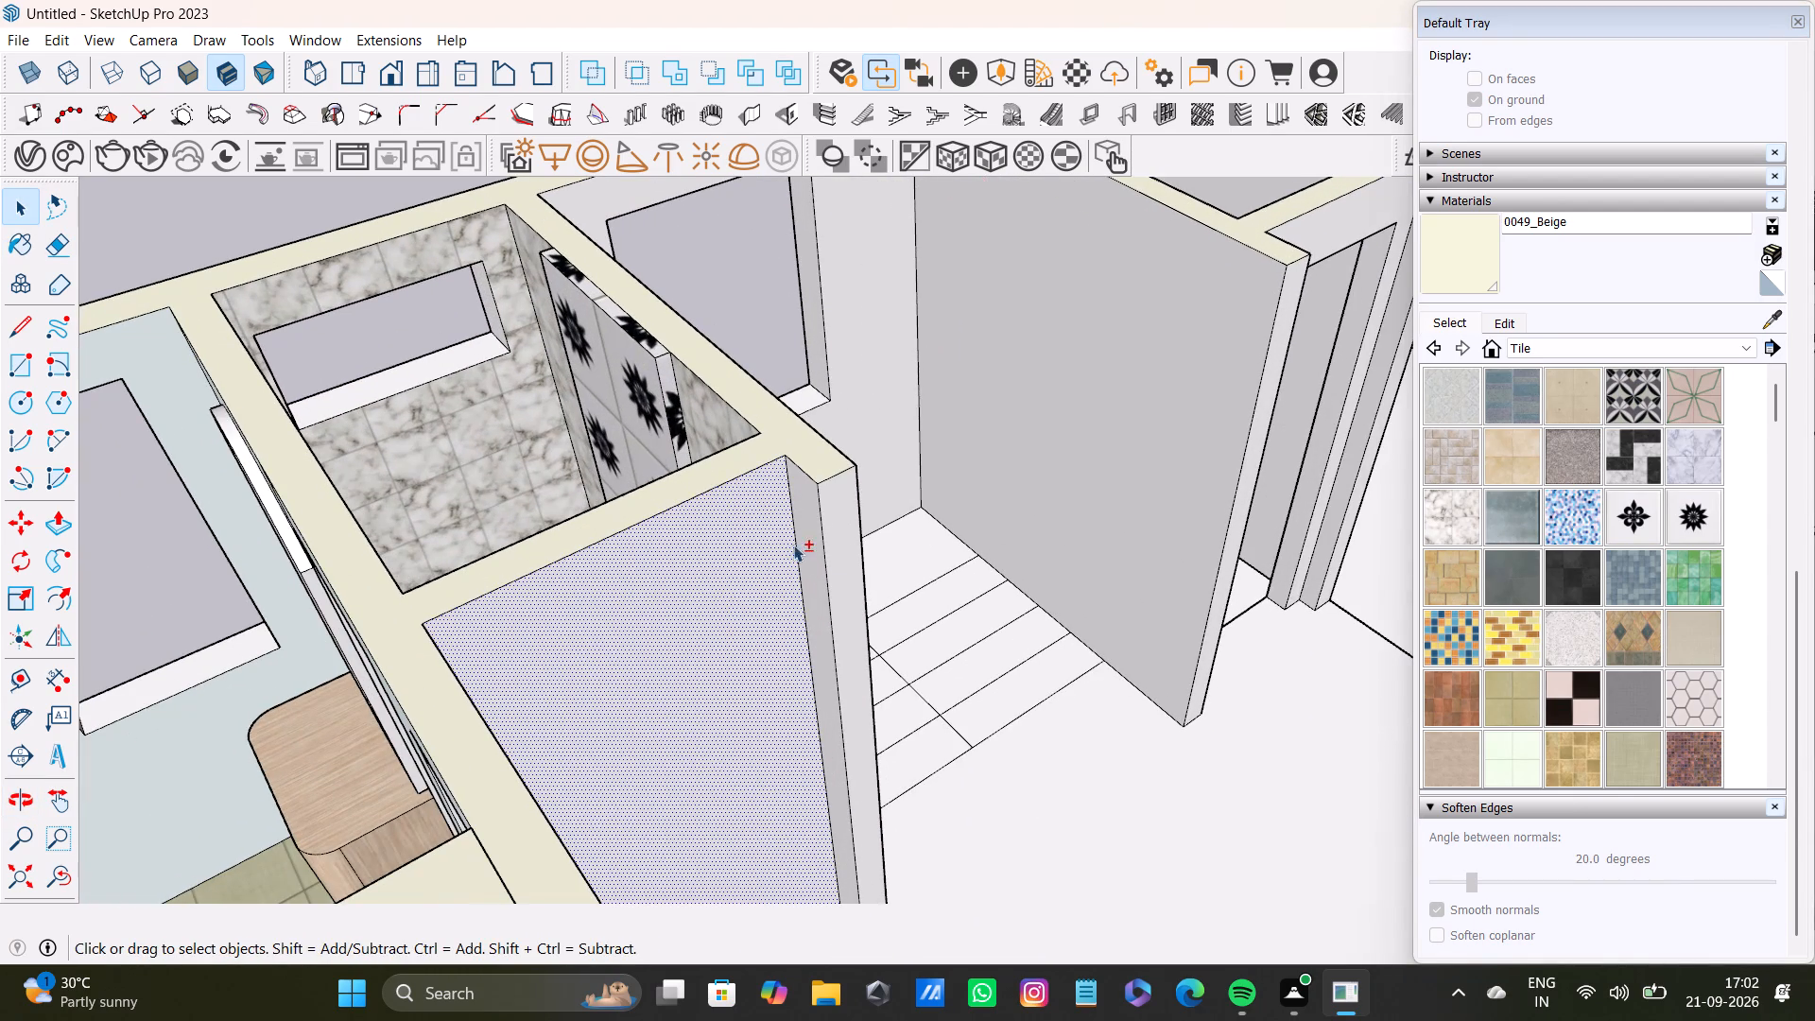
left_click(836, 558, "shift")
middle_click_drag(851, 624, 434, 664)
middle_click_drag(410, 614, 865, 578, "shift")
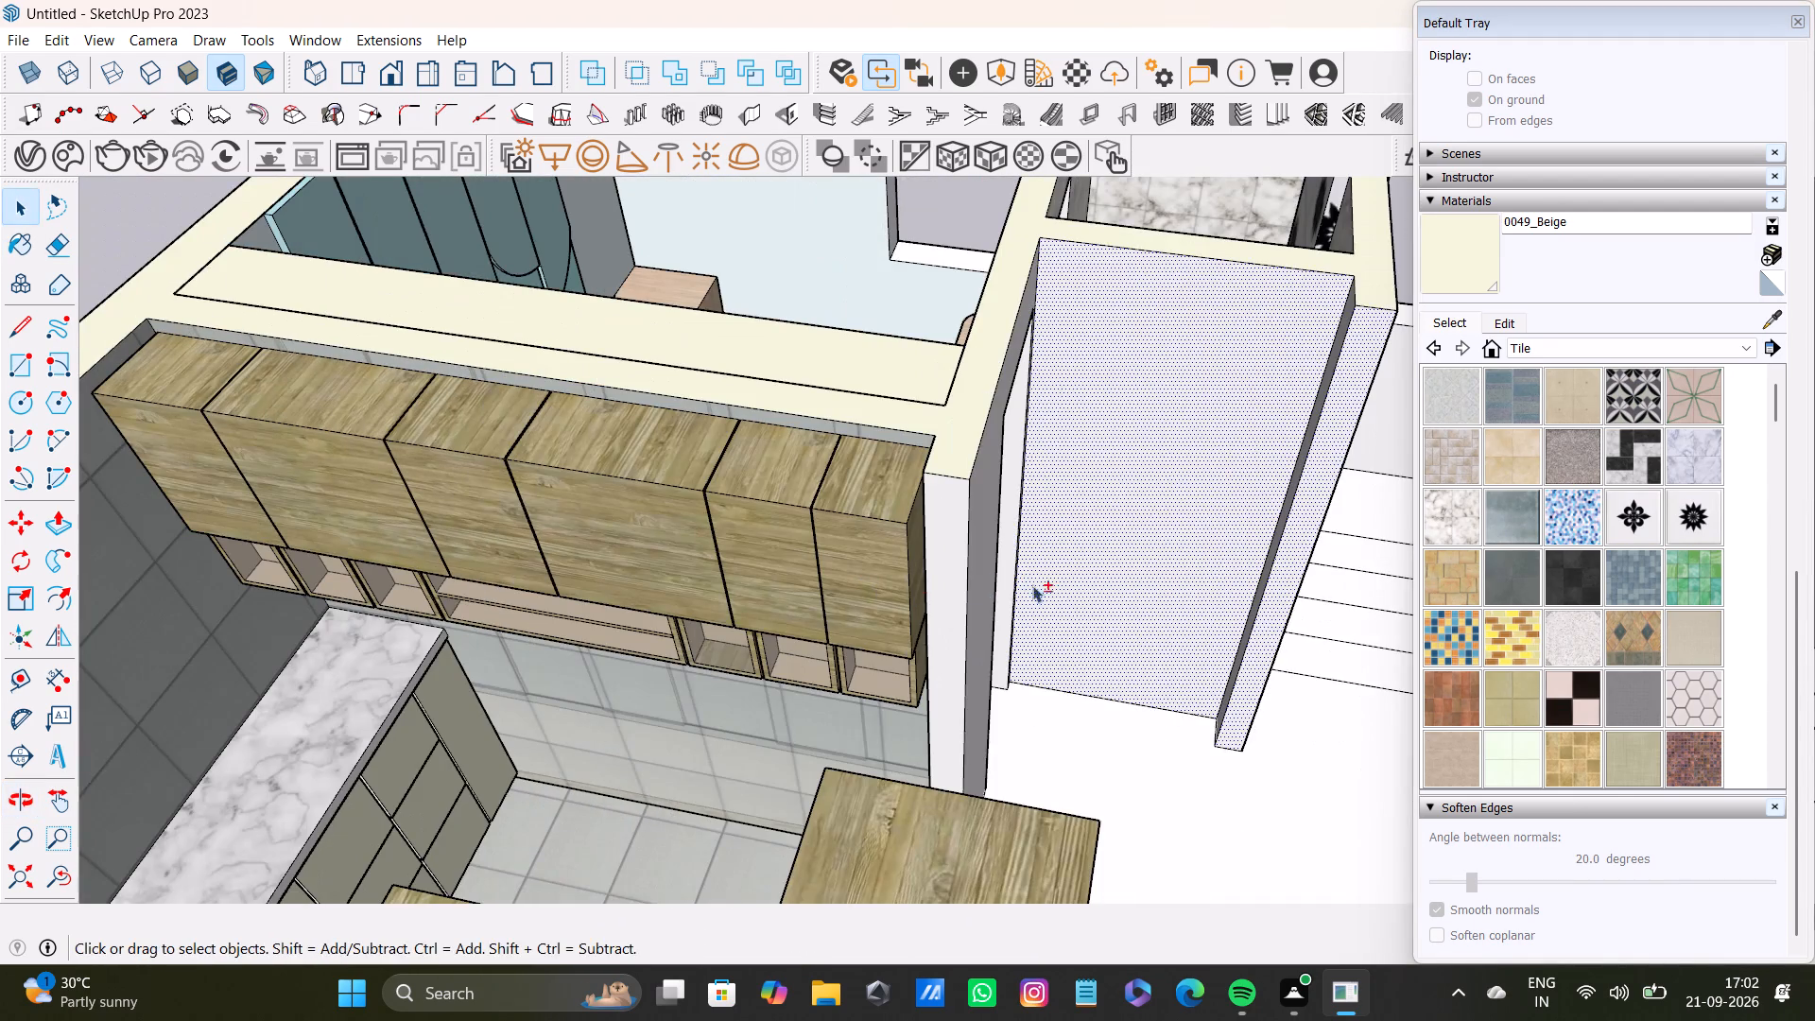
middle_click_drag(1136, 608, 789, 603)
left_click(786, 521, "shift")
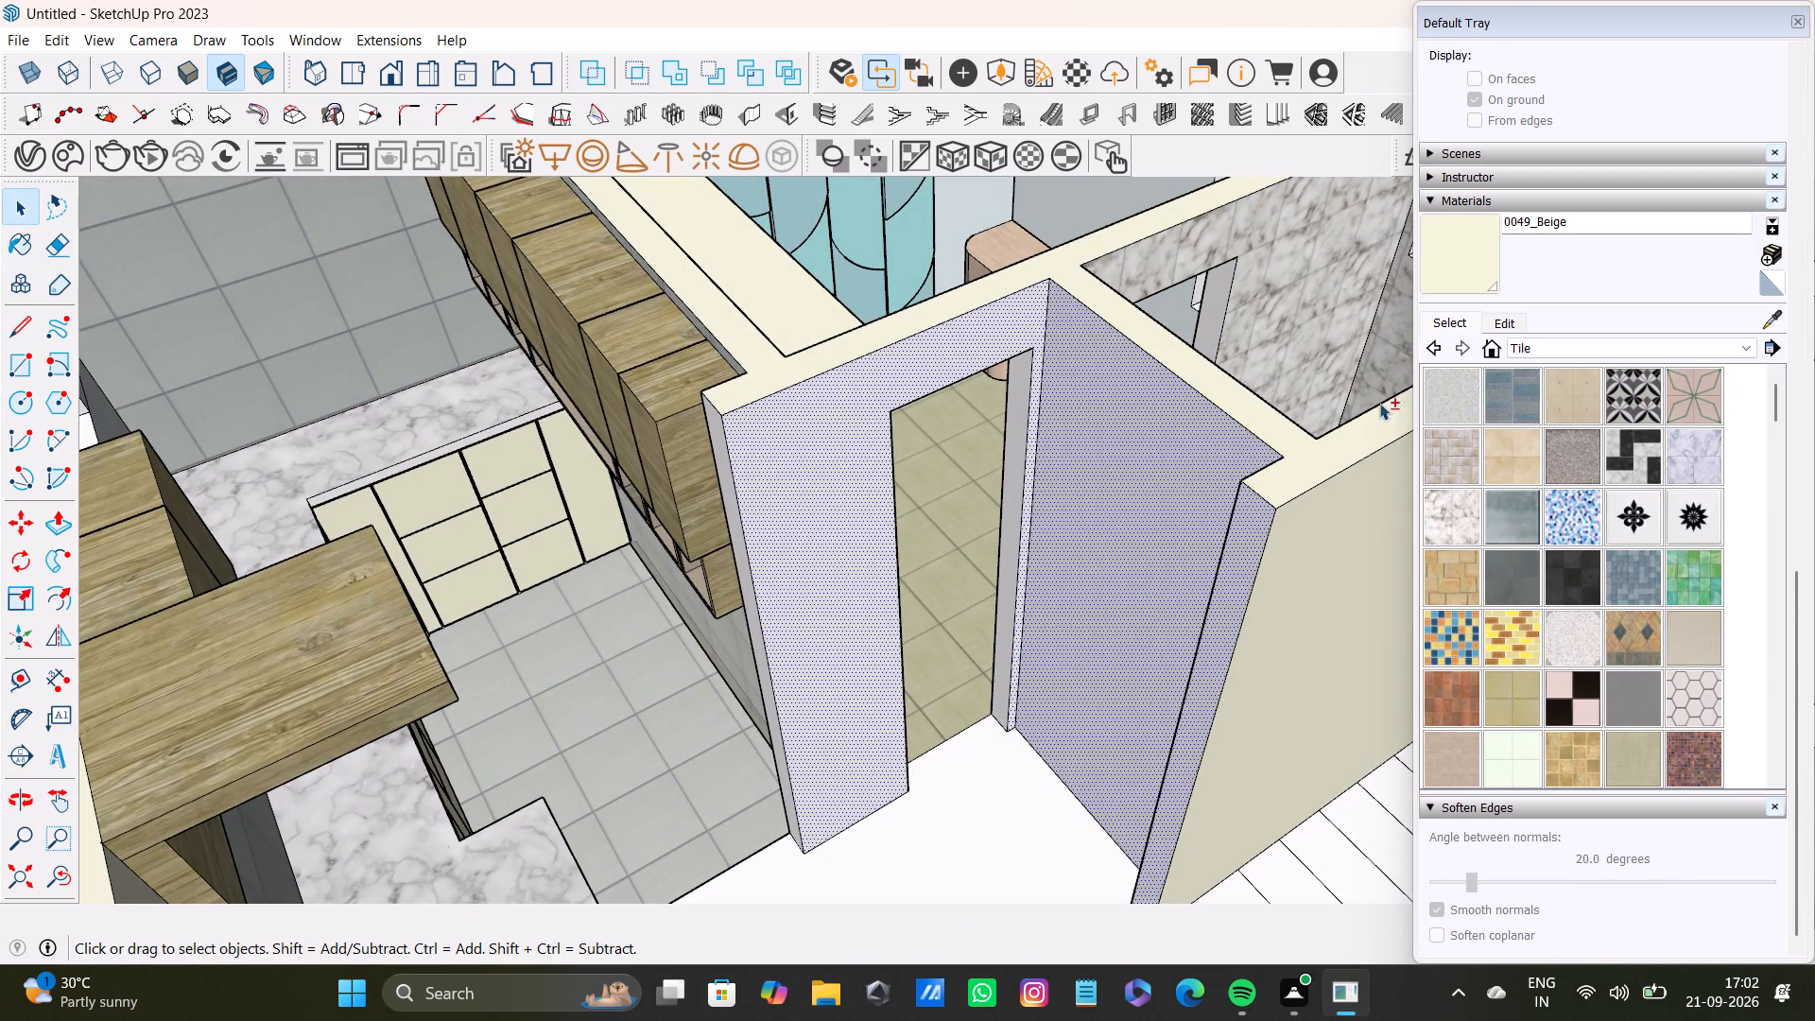
left_click(1427, 246, "shift")
left_click(893, 381, "shift")
scroll(844, 508, "down", 7)
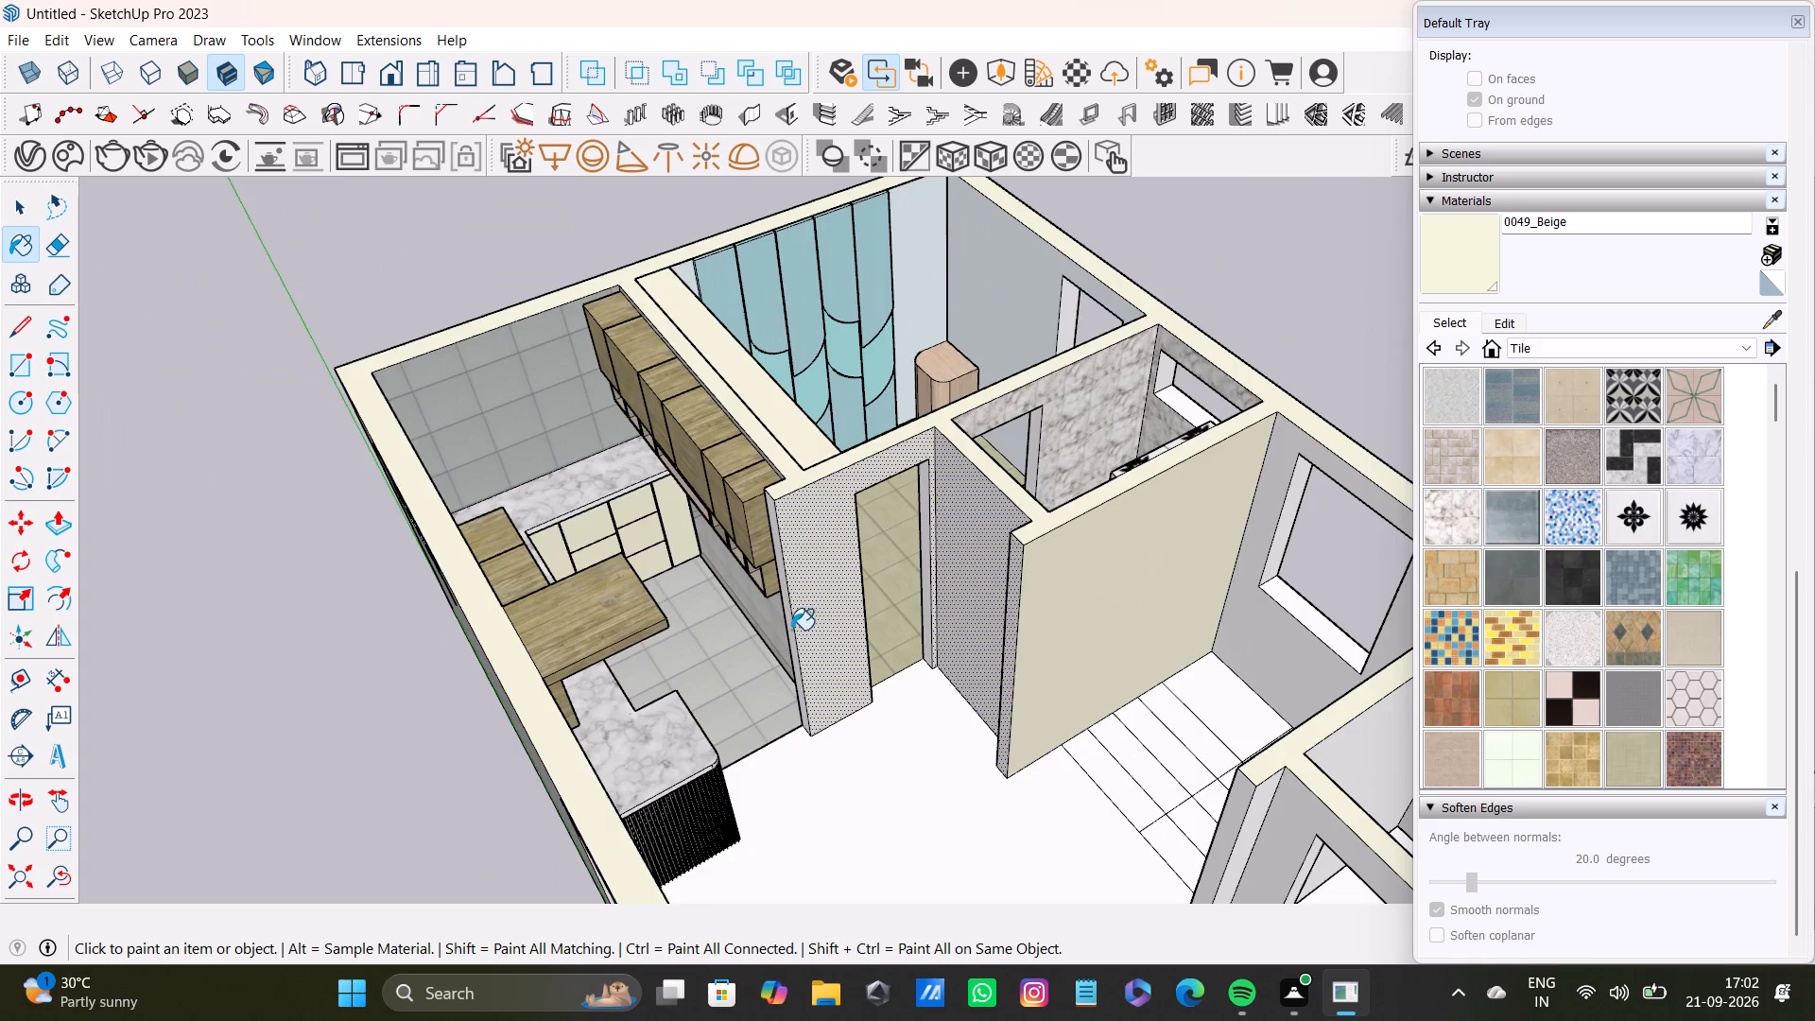
scroll(778, 597, "up", 9)
left_click(779, 519)
scroll(781, 519, "down", 3)
Paint the jamb face inside the passage doorway with 0049_Beige.
scroll(1056, 495, "up", 3)
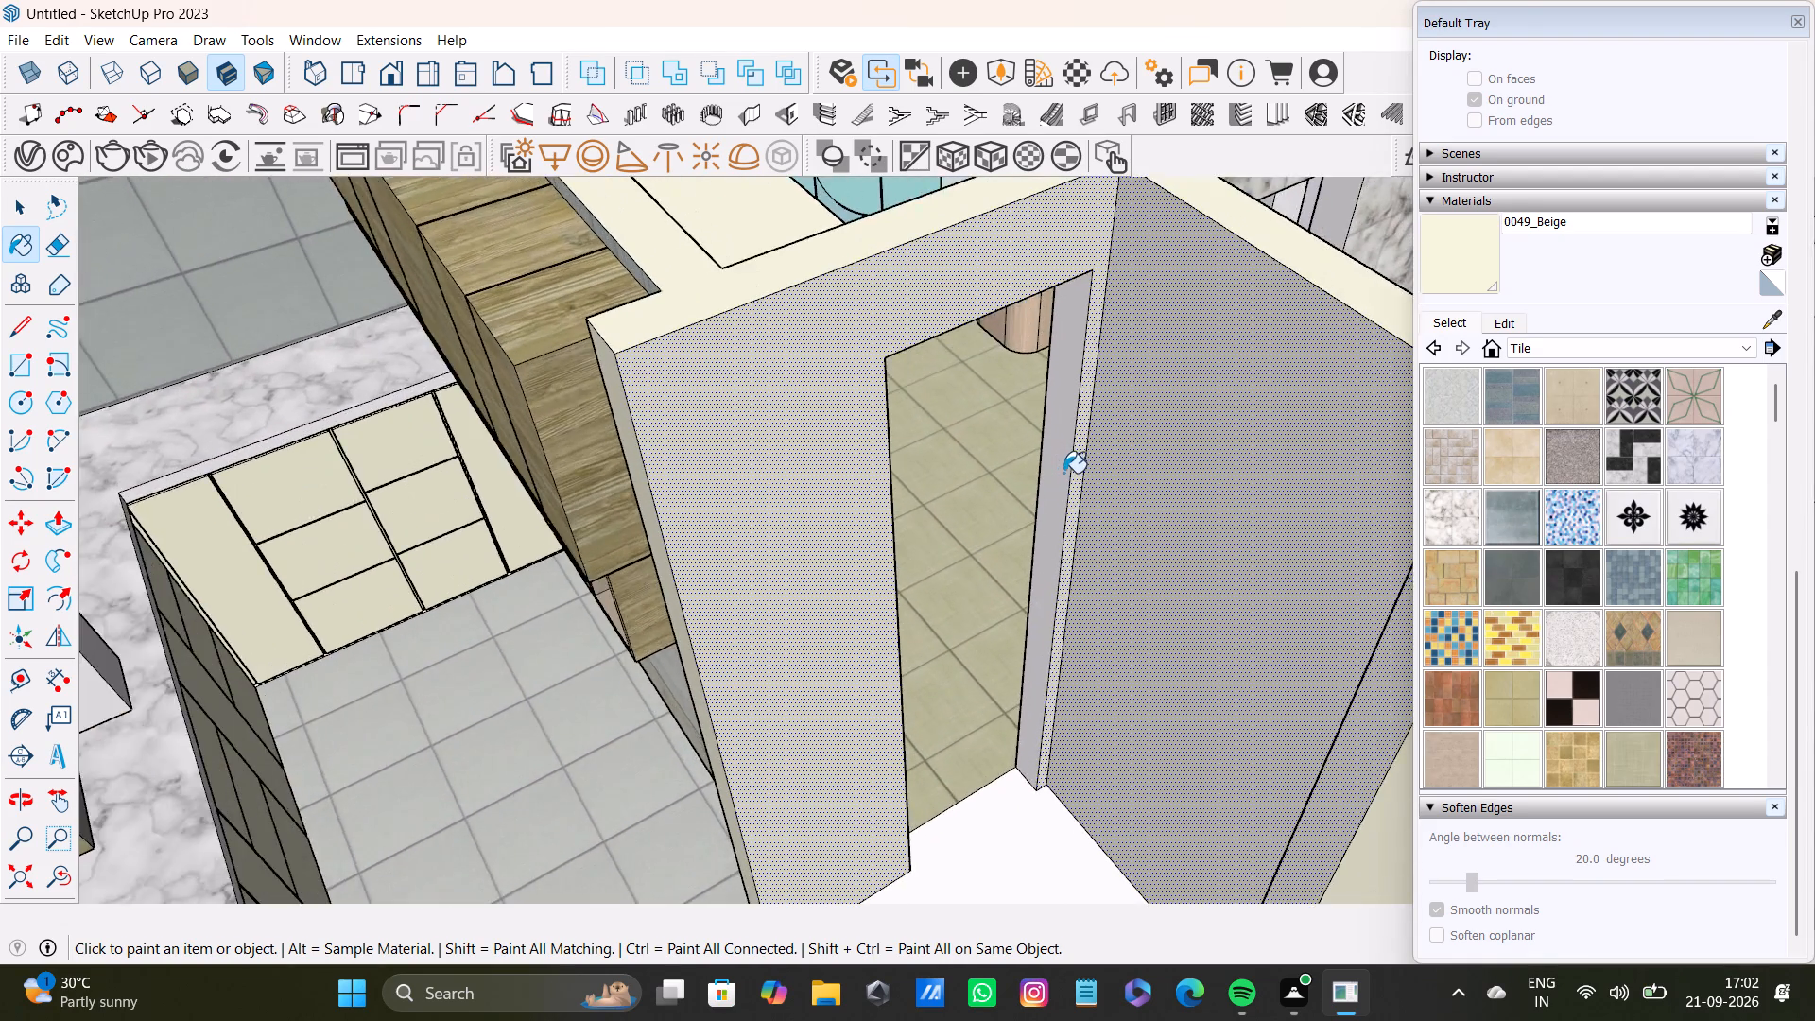
scroll(1063, 473, "up", 2)
left_click(1063, 463)
scroll(1063, 464, "down", 10)
Paint the exterior walls along the kitchen side and at the rear of the house with 0049_Beige.
middle_click_drag(1098, 559, 1496, 654)
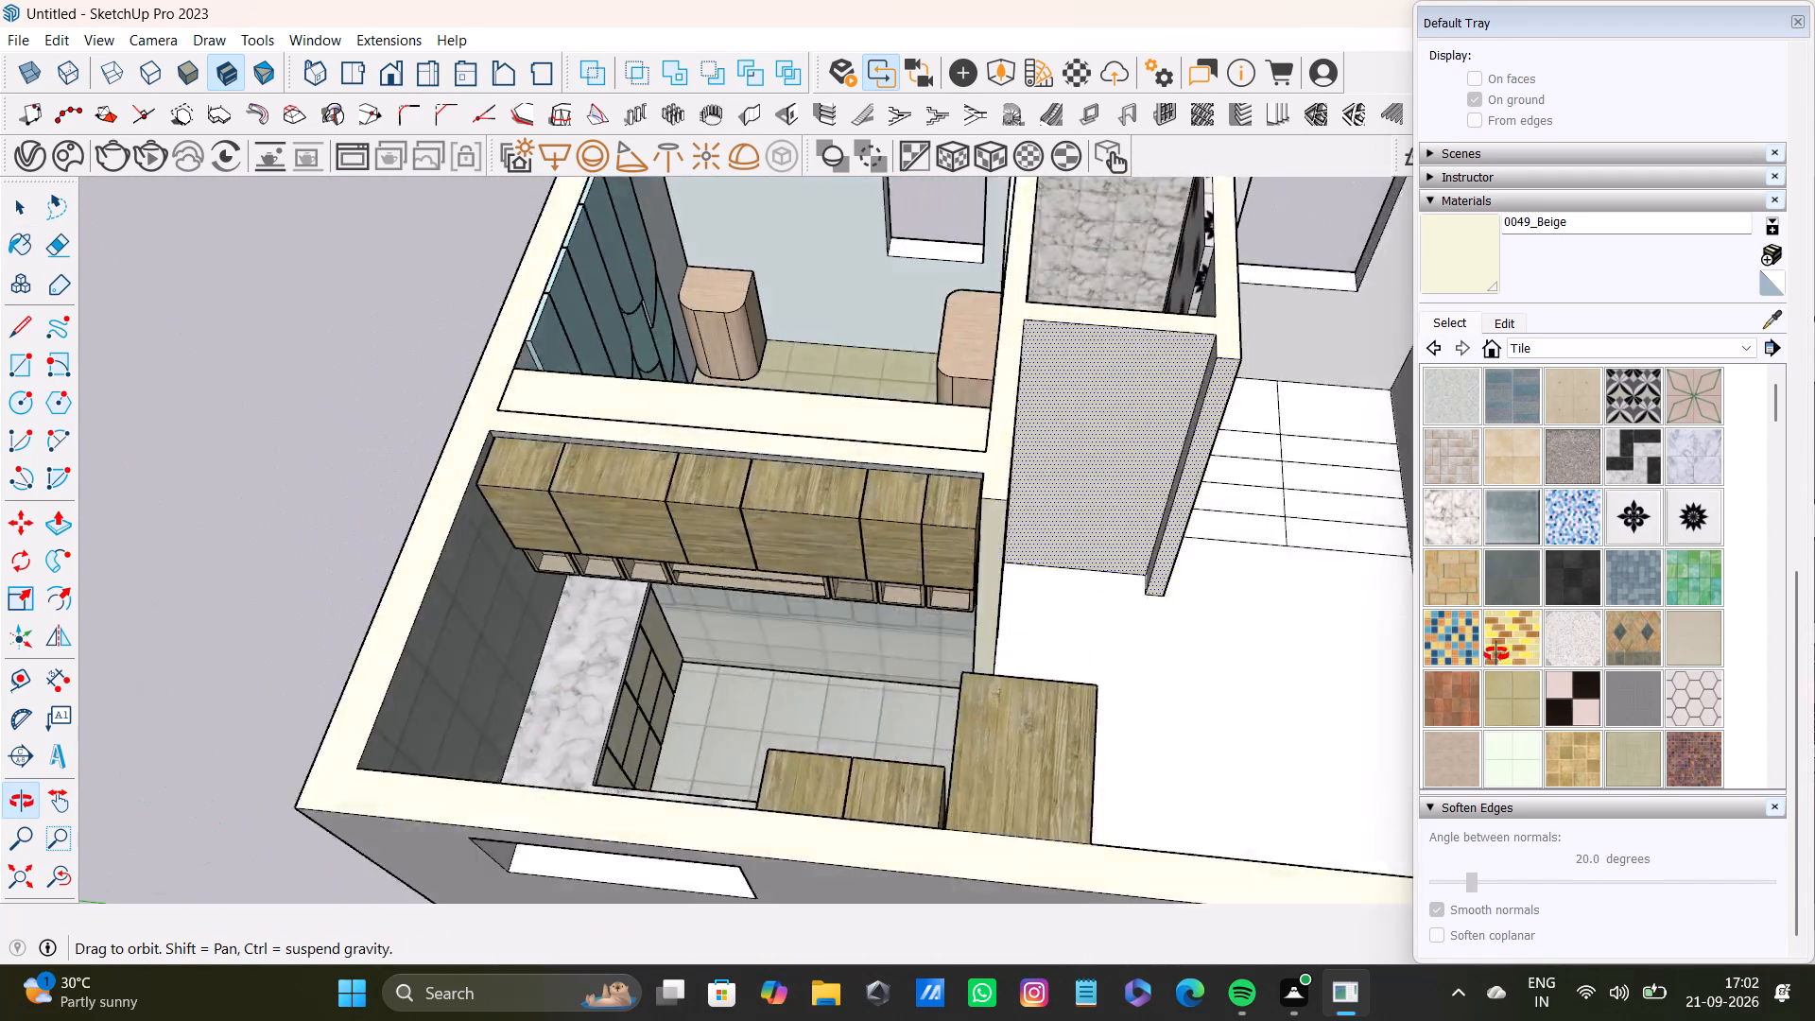
middle_click_drag(1496, 654, 1541, 716)
scroll(966, 596, "down", 7)
middle_click_drag(1083, 644, 0, 343)
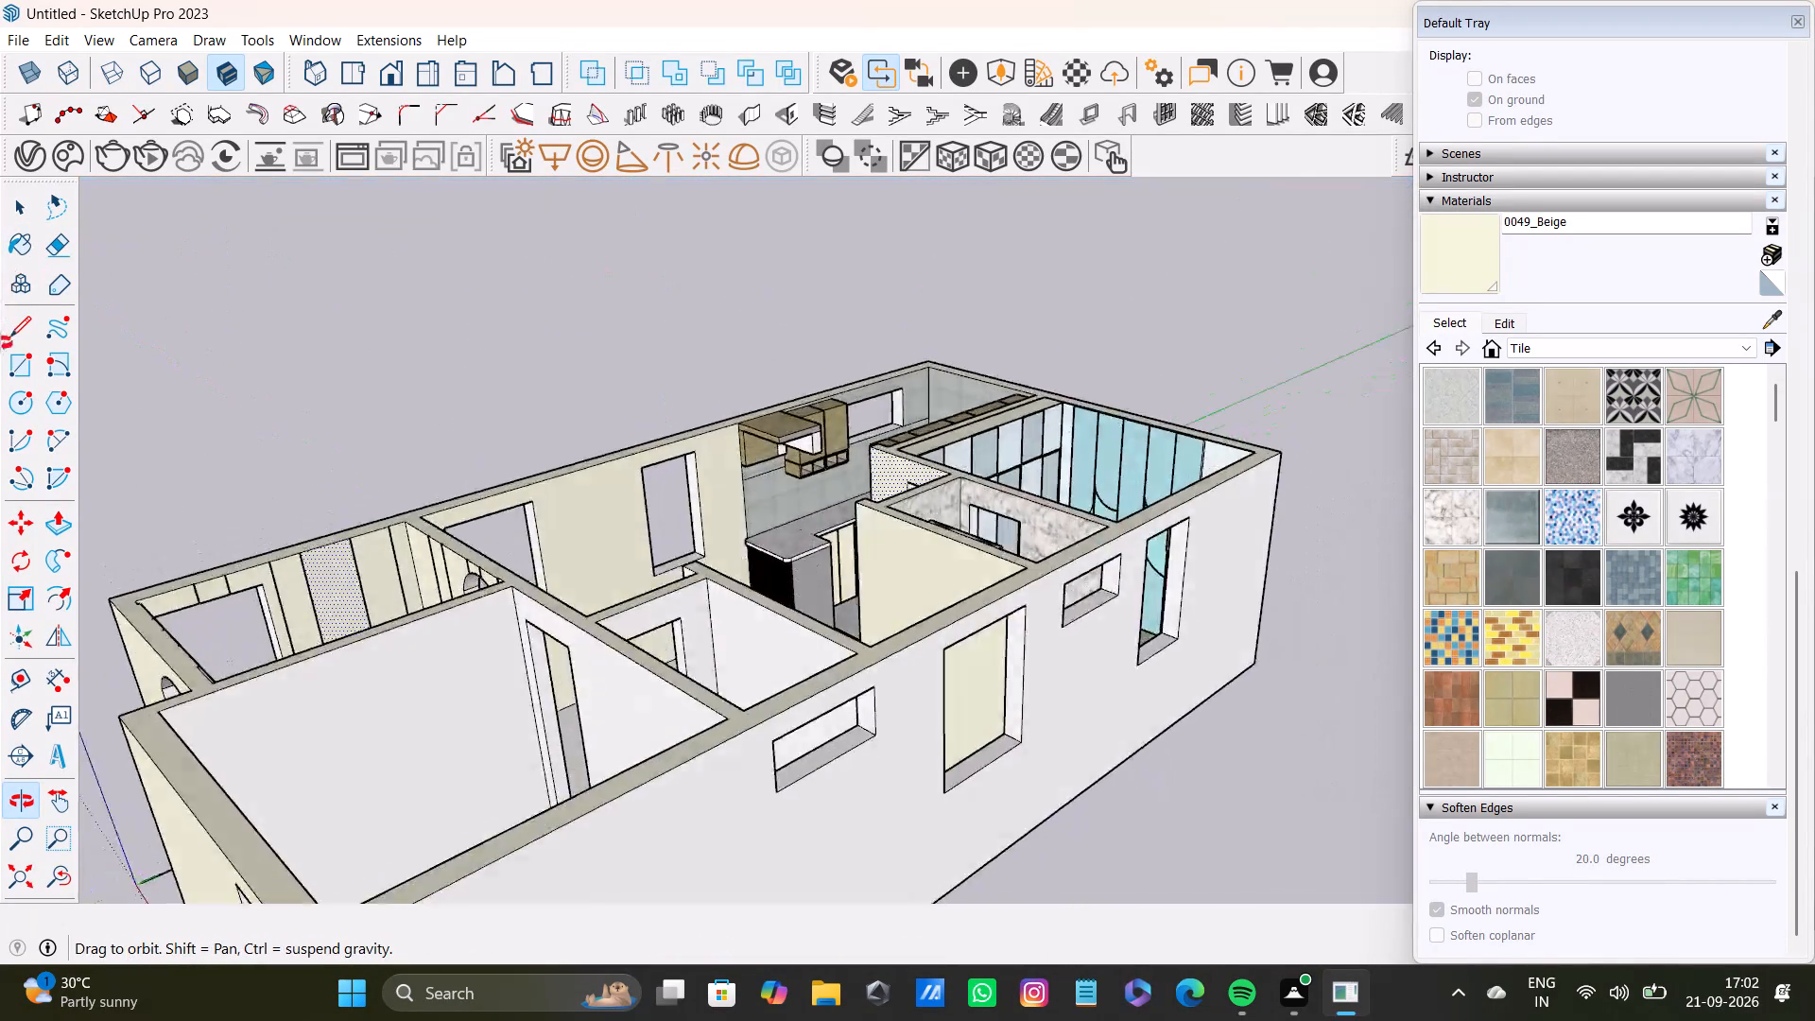
middle_click_drag(0, 343, 2, 477)
scroll(815, 623, "down", 5)
middle_click_drag(700, 762, 787, 567)
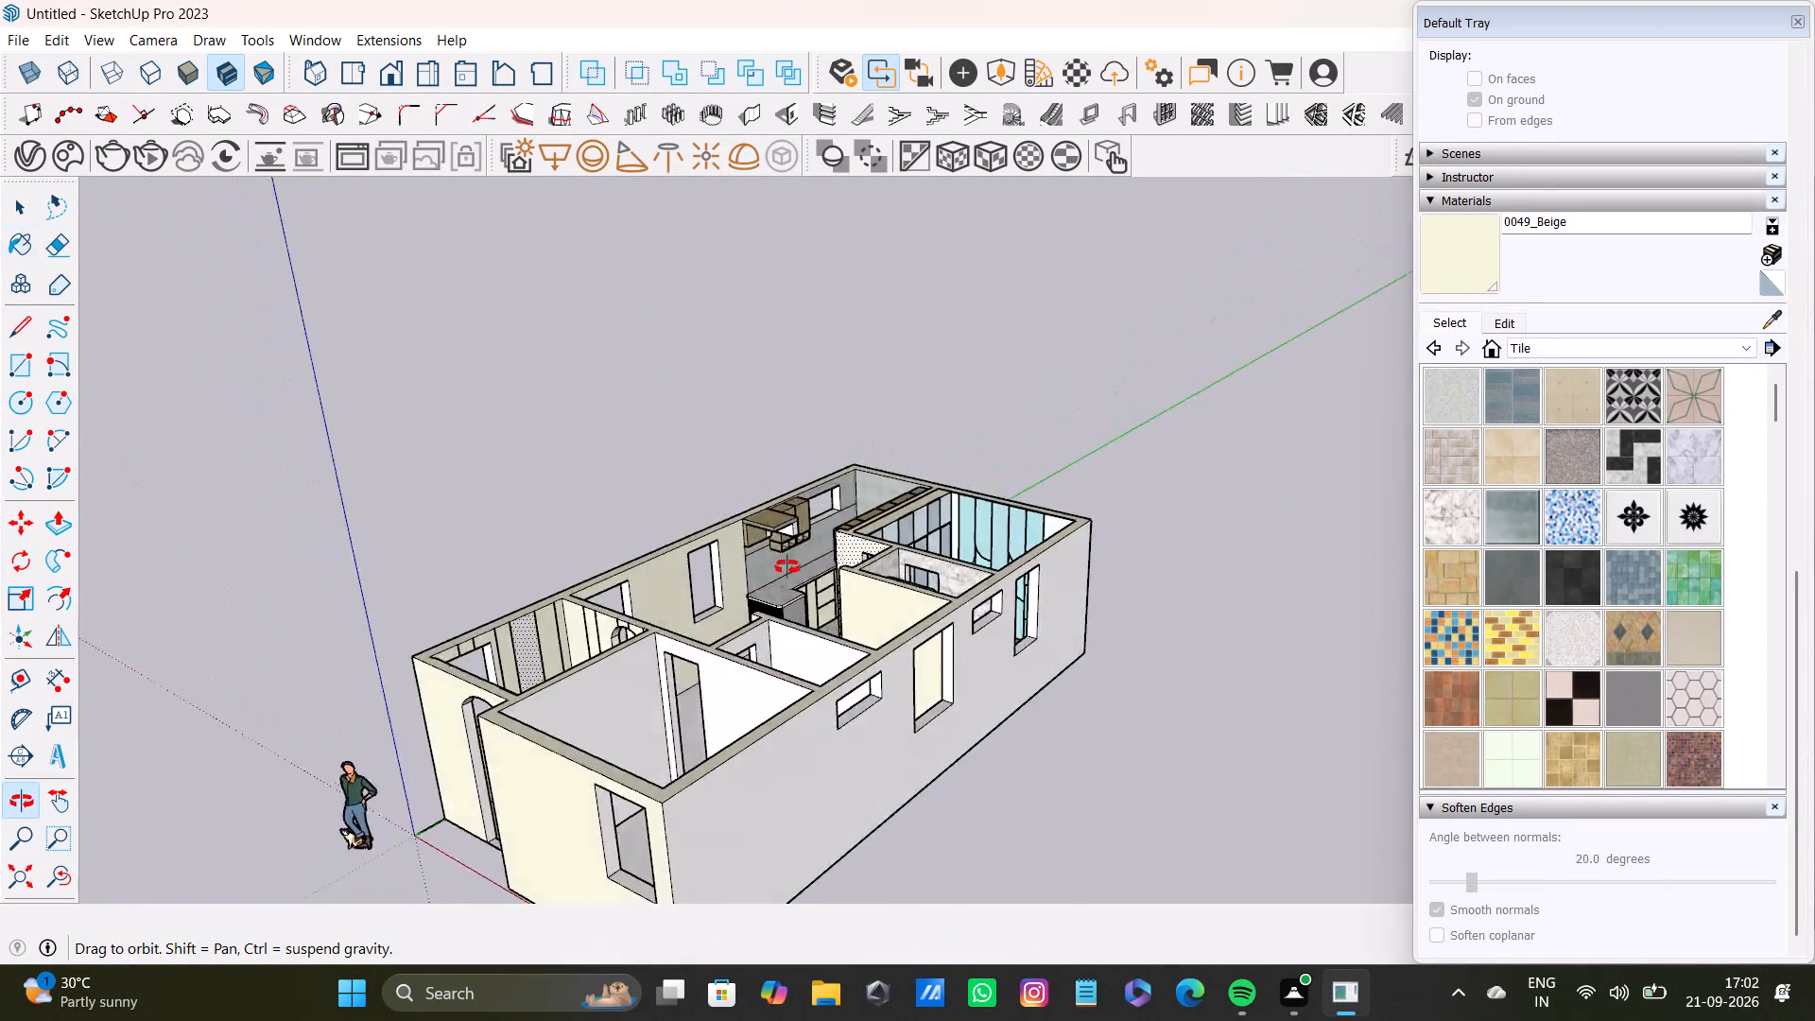
middle_click_drag(787, 567, 1005, 405)
left_click(888, 614)
scroll(893, 627, "down", 3)
middle_click_drag(1003, 611, 1589, 777)
left_click(1101, 733)
scroll(1101, 733, "down", 4)
middle_click_drag(1096, 720, 1814, 599)
left_click(923, 653)
Paint the long exterior wall with the bathroom and staircase windows with 0049_Beige.
middle_click_drag(923, 659, 1733, 665)
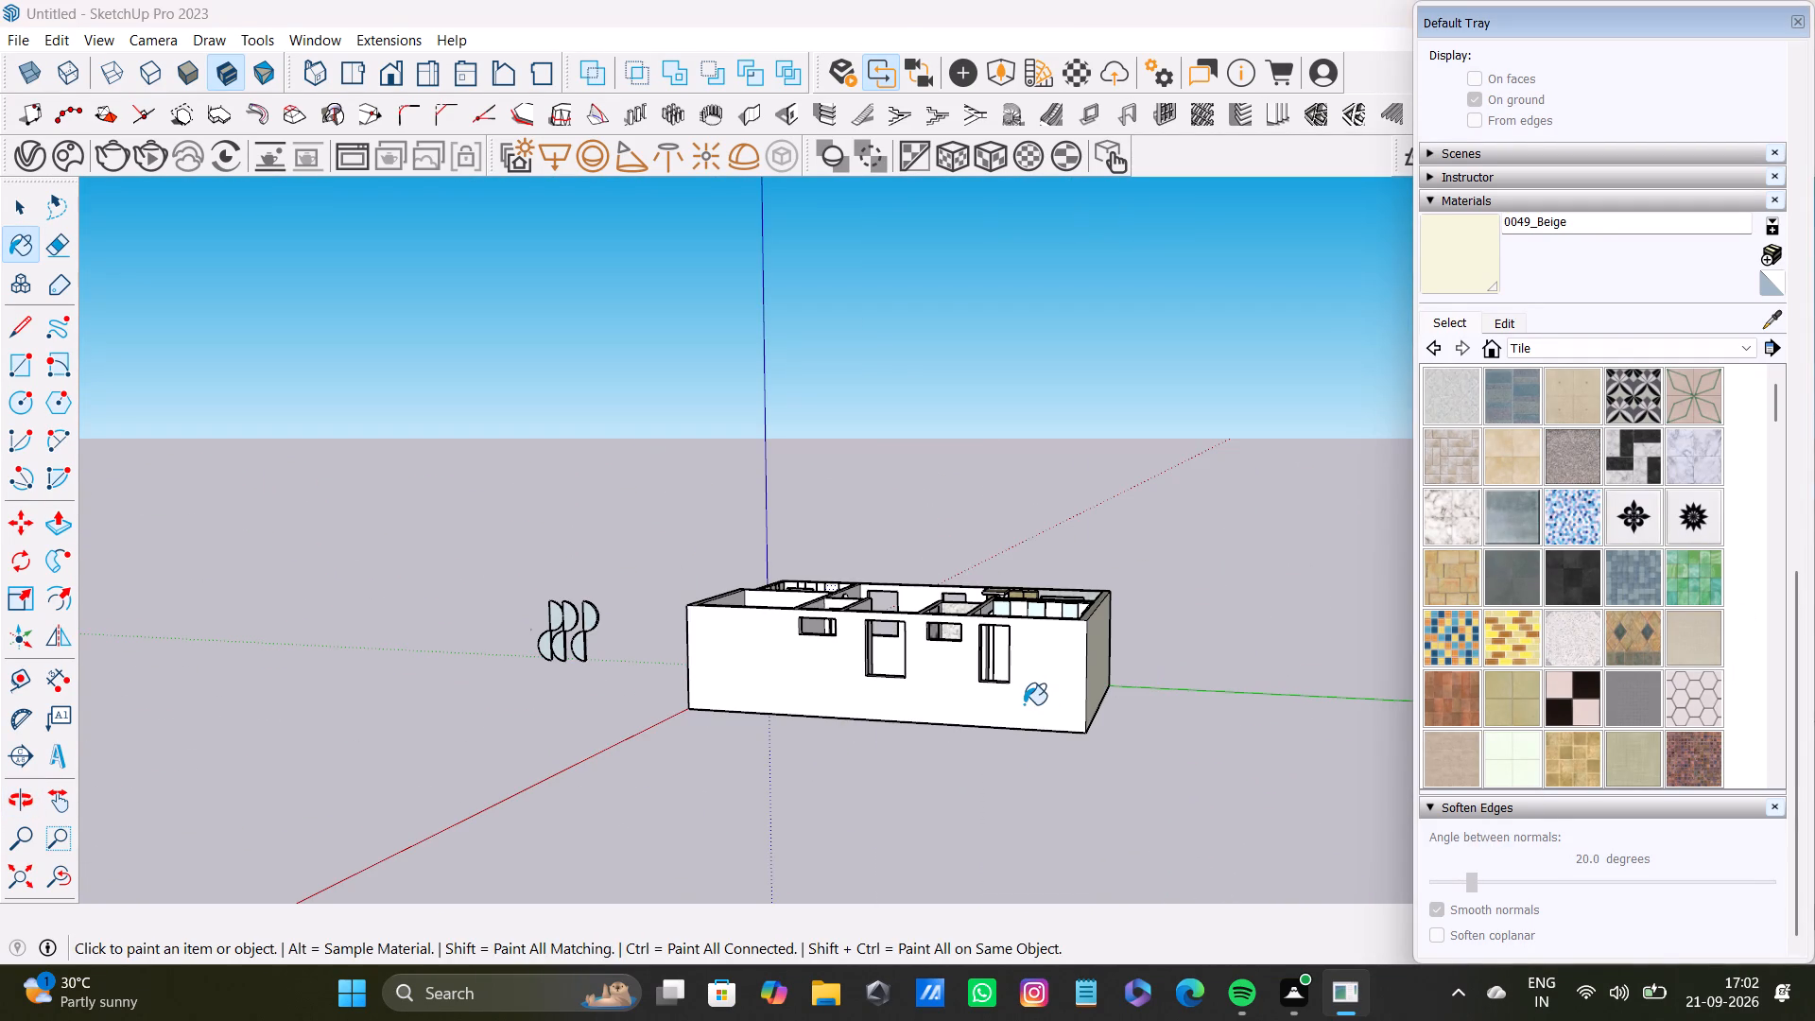
left_click(1014, 697)
left_click(1082, 699)
left_click(1016, 693)
left_click(1028, 699)
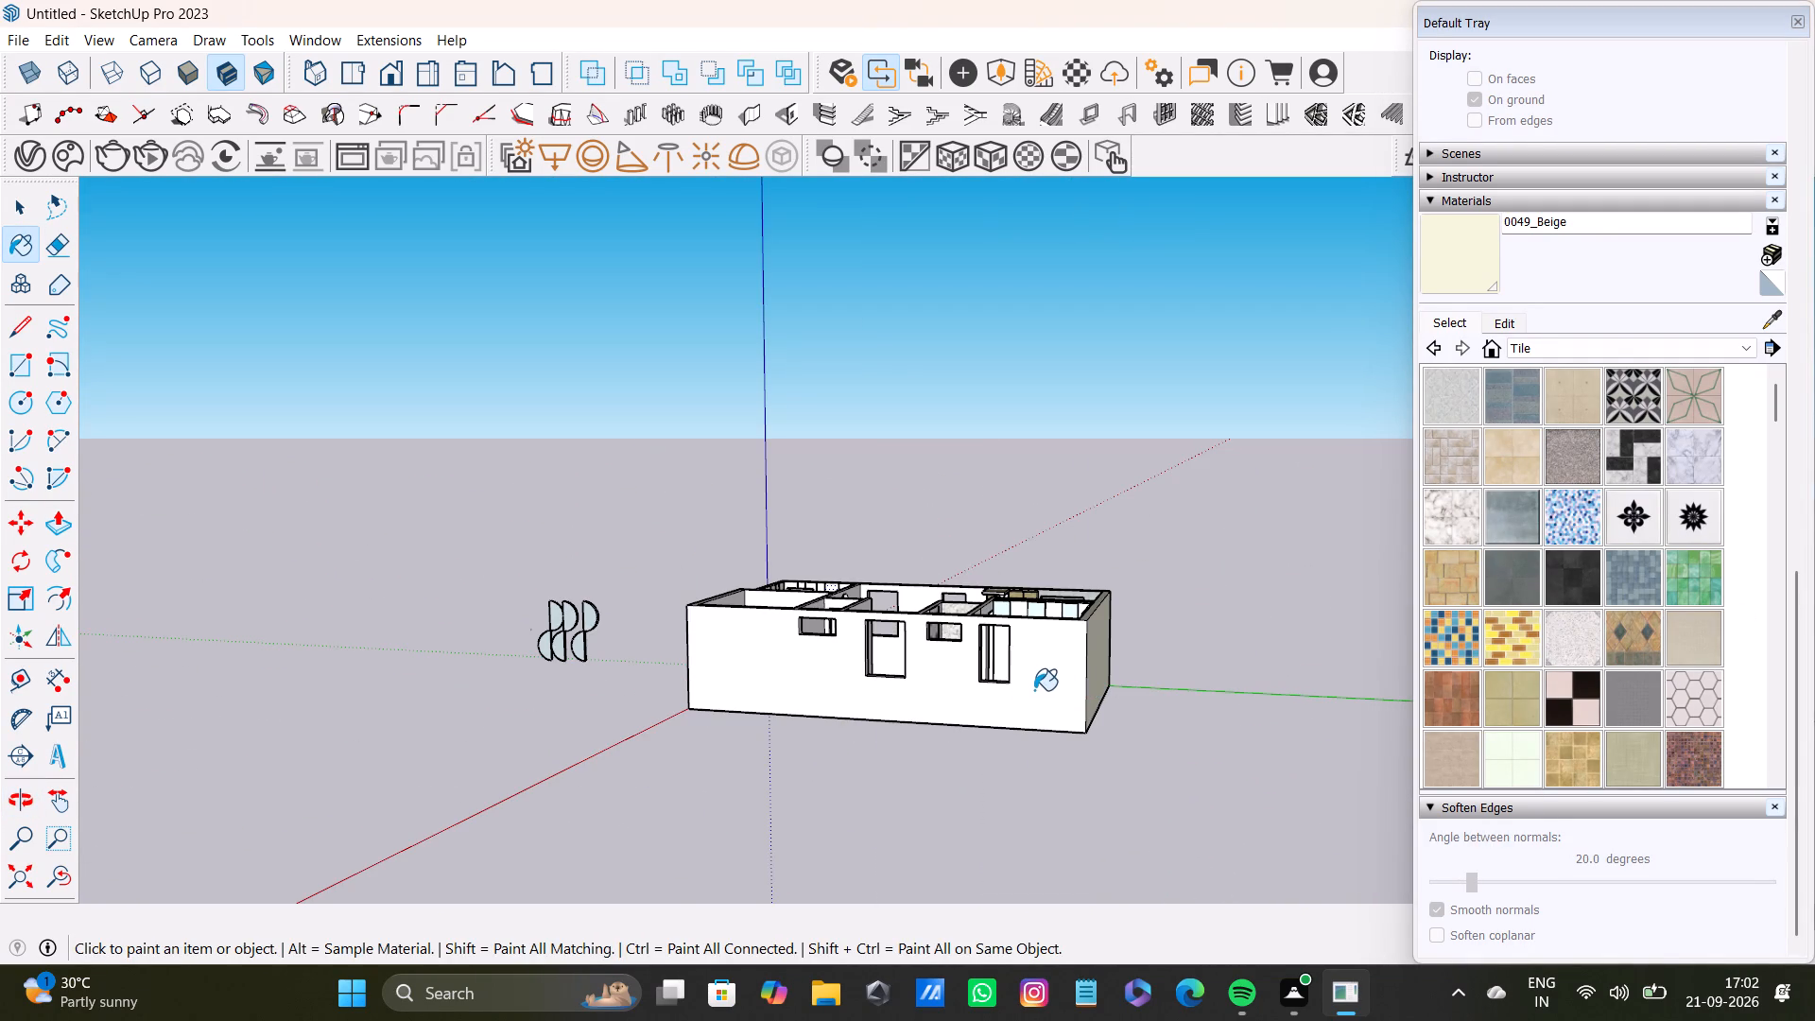
scroll(1037, 683, "up", 4)
middle_click_drag(1043, 671, 1040, 754)
scroll(1035, 709, "up", 6)
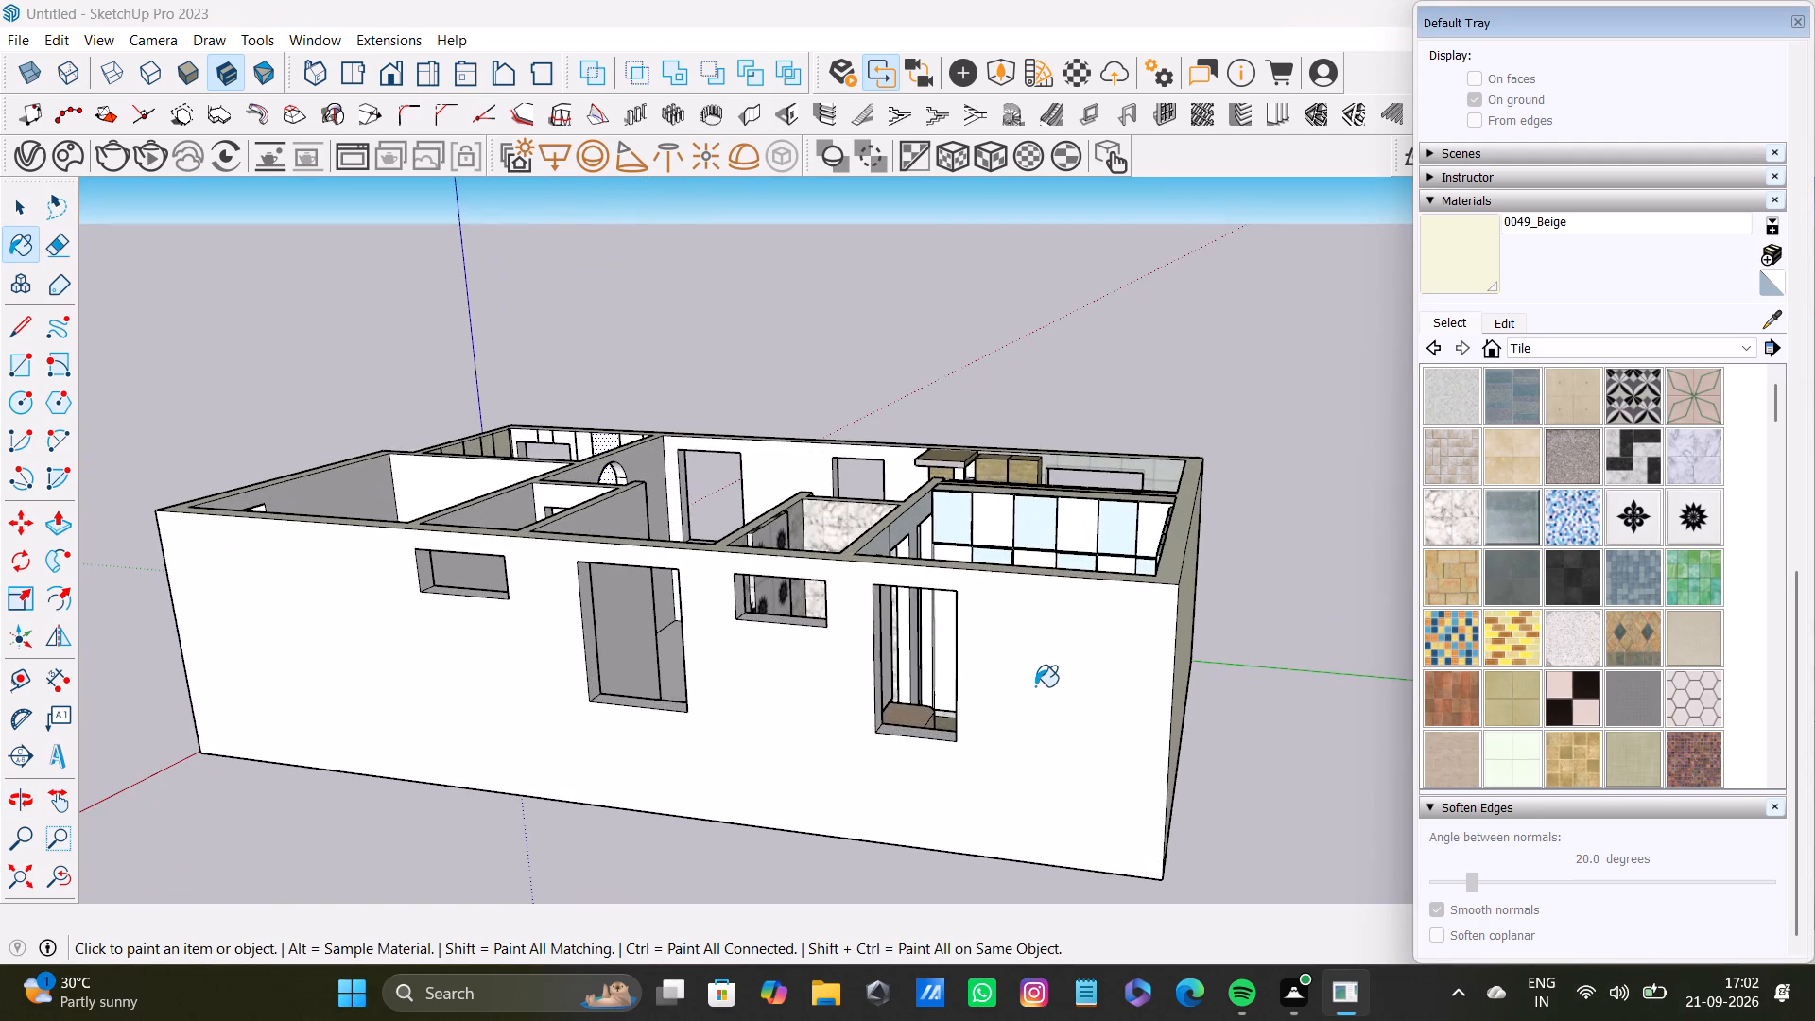
left_click(1037, 701)
scroll(1038, 701, "down", 6)
Open the group holding the leftover S-shaped pieces beside the house and delete those pieces.
middle_click_drag(1012, 710, 1814, 588)
middle_click_drag(828, 693, 831, 817)
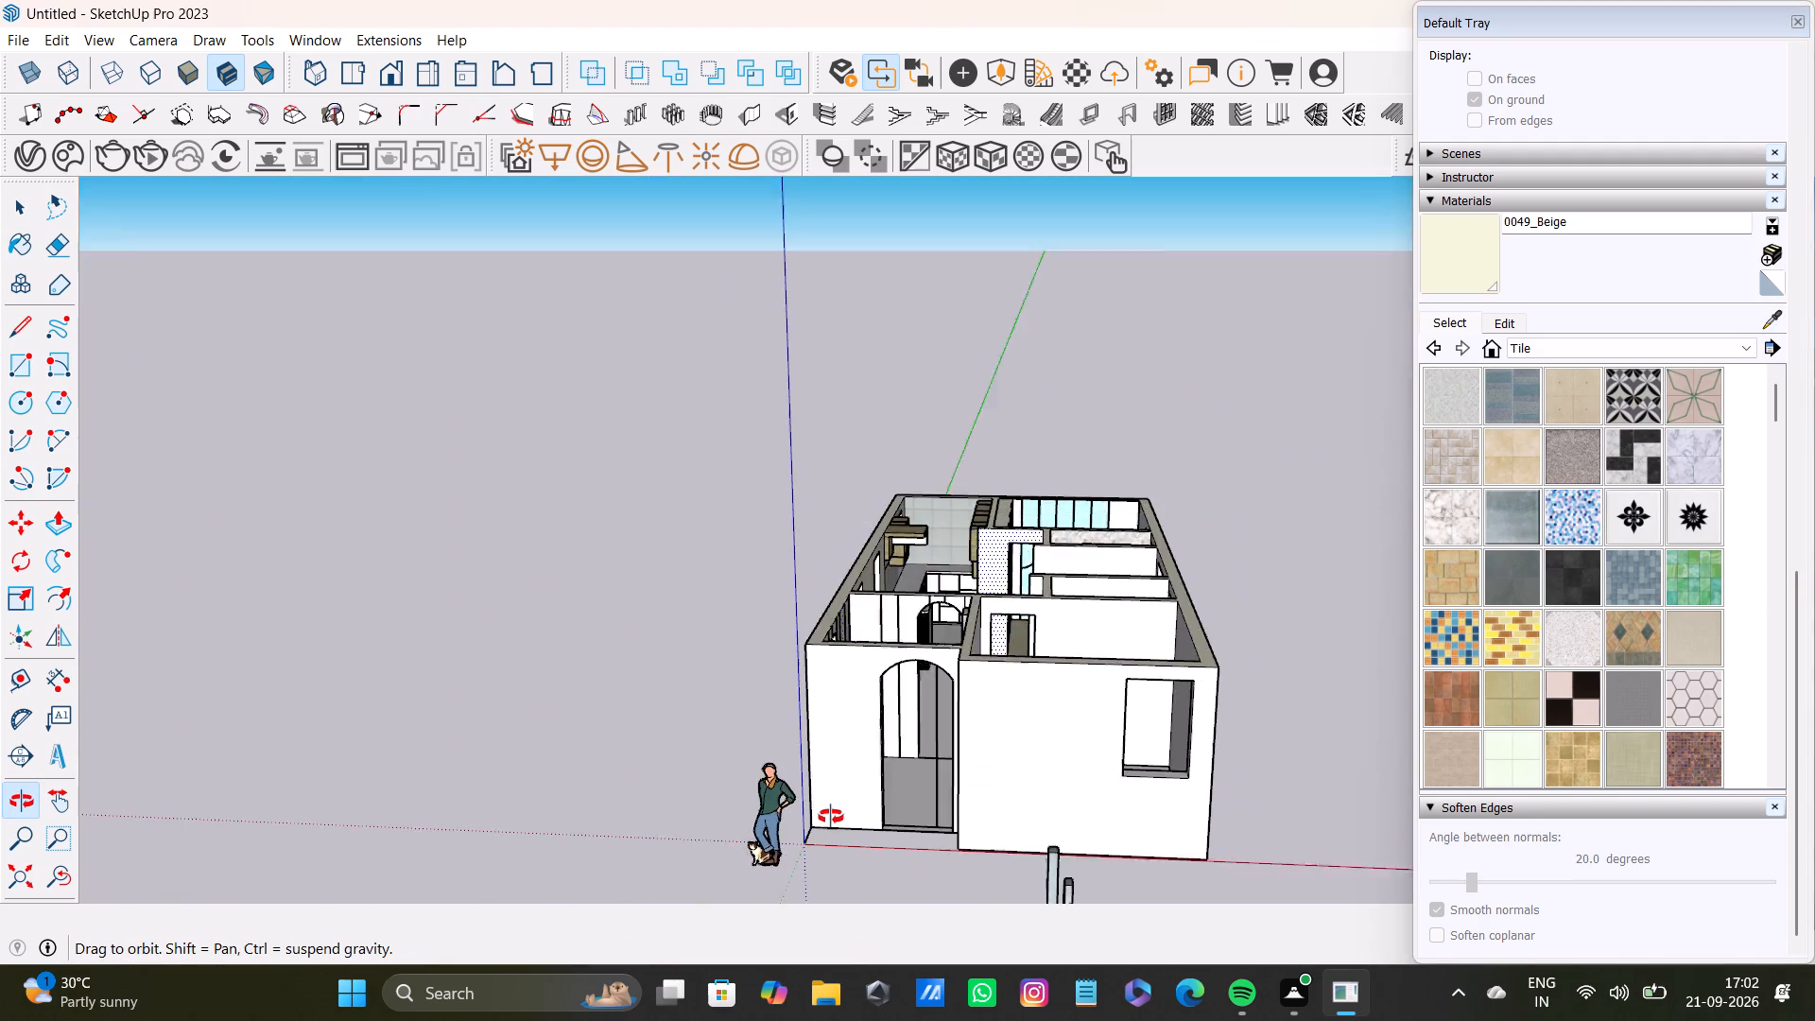
middle_click_drag(831, 817, 833, 822)
scroll(847, 764, "down", 8)
middle_click_drag(861, 698, 787, 493, "shift")
middle_click_drag(854, 575, 1398, 601)
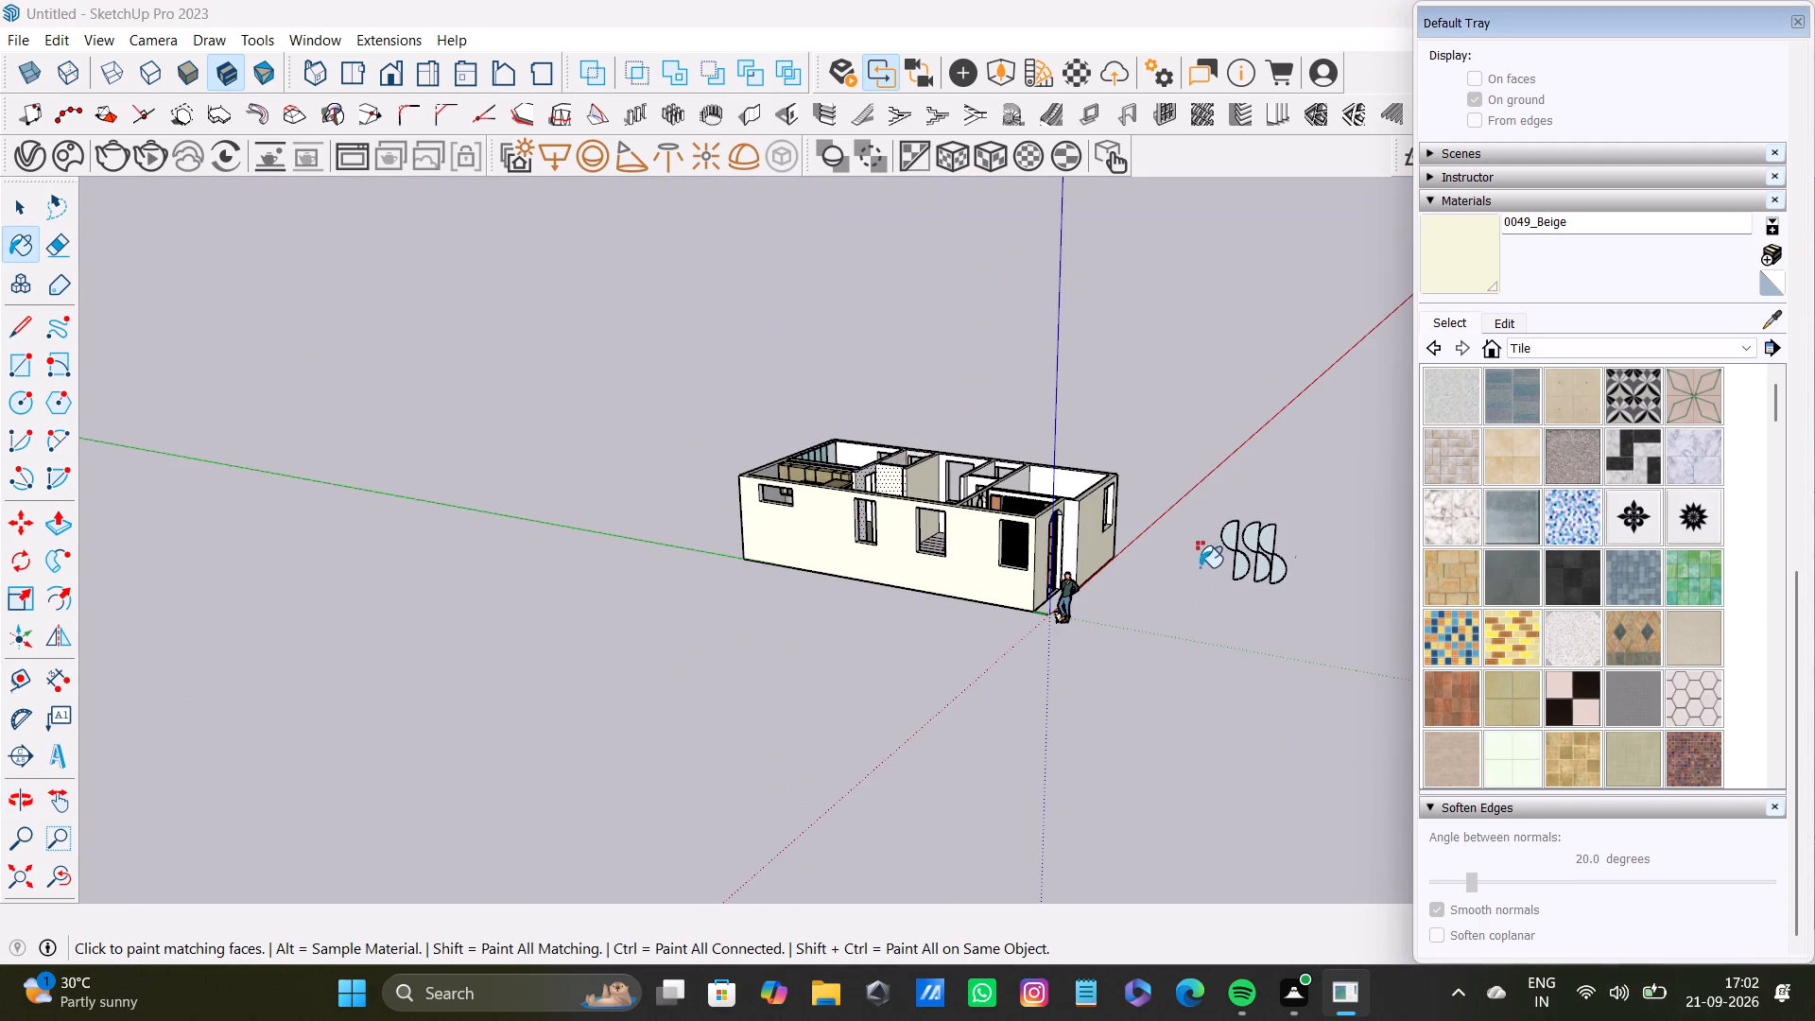
key("space")
left_click_drag(1218, 458, 1340, 638)
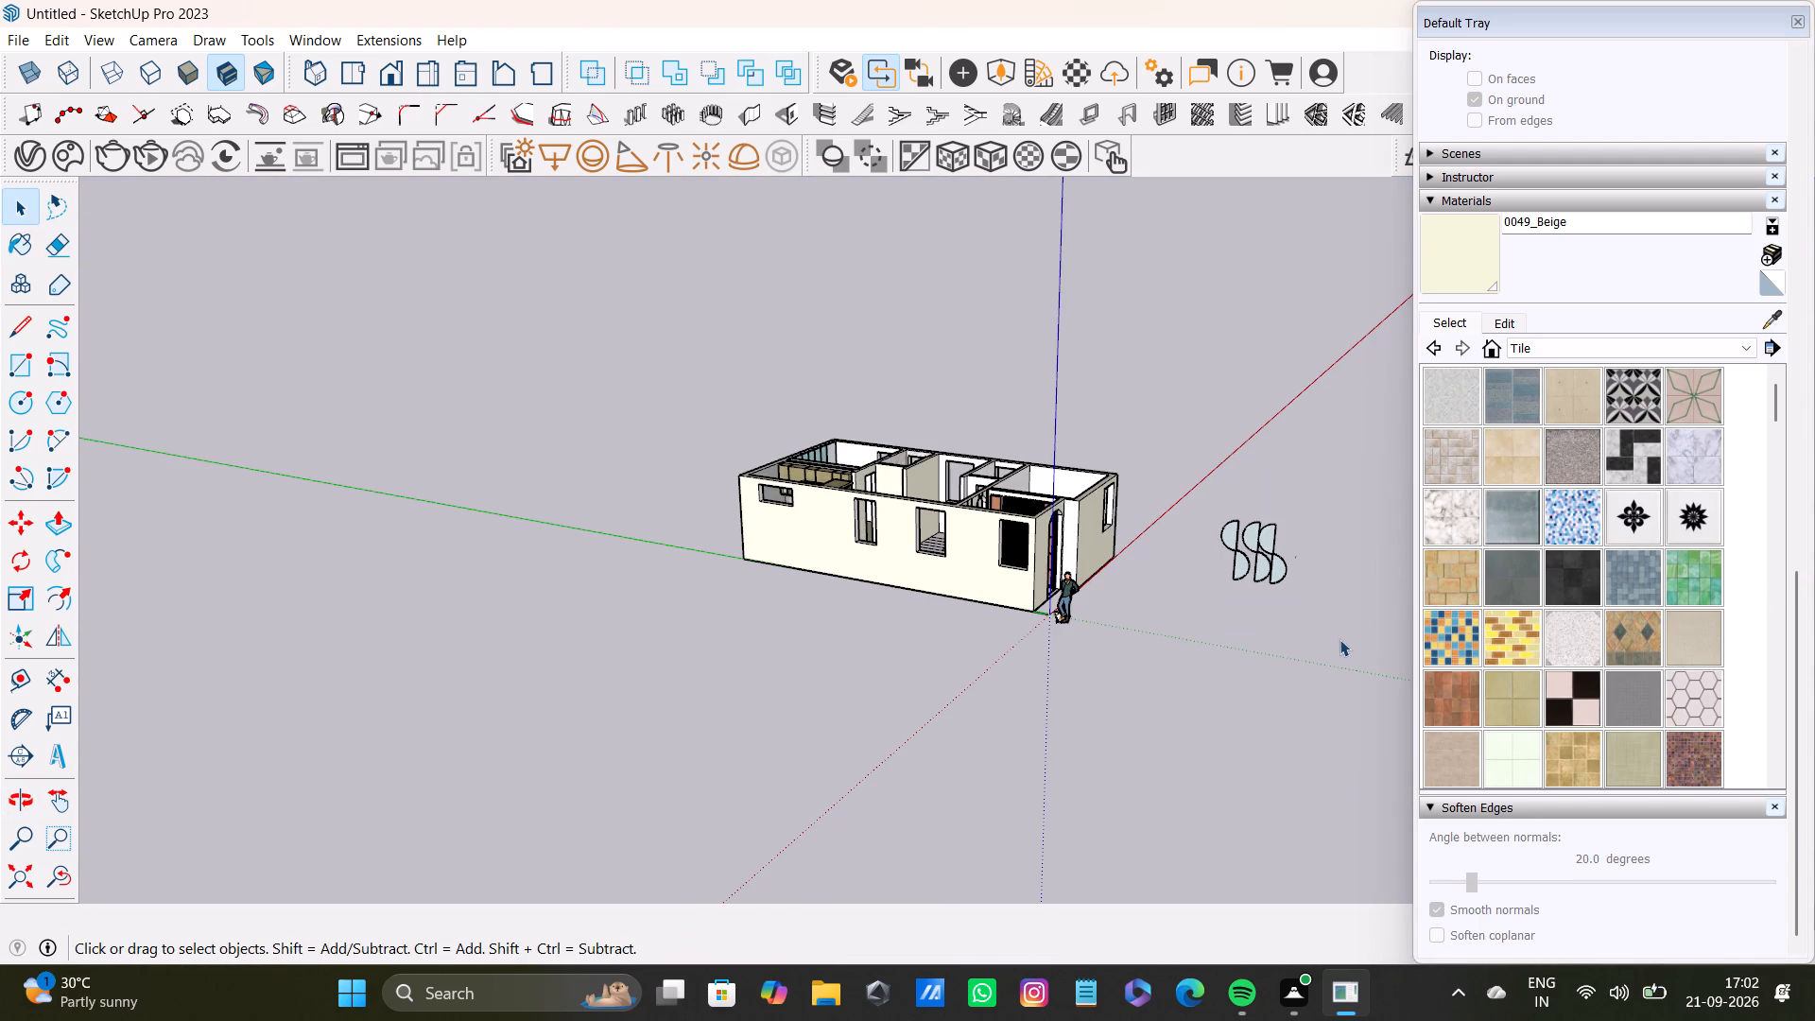
left_click(1209, 500)
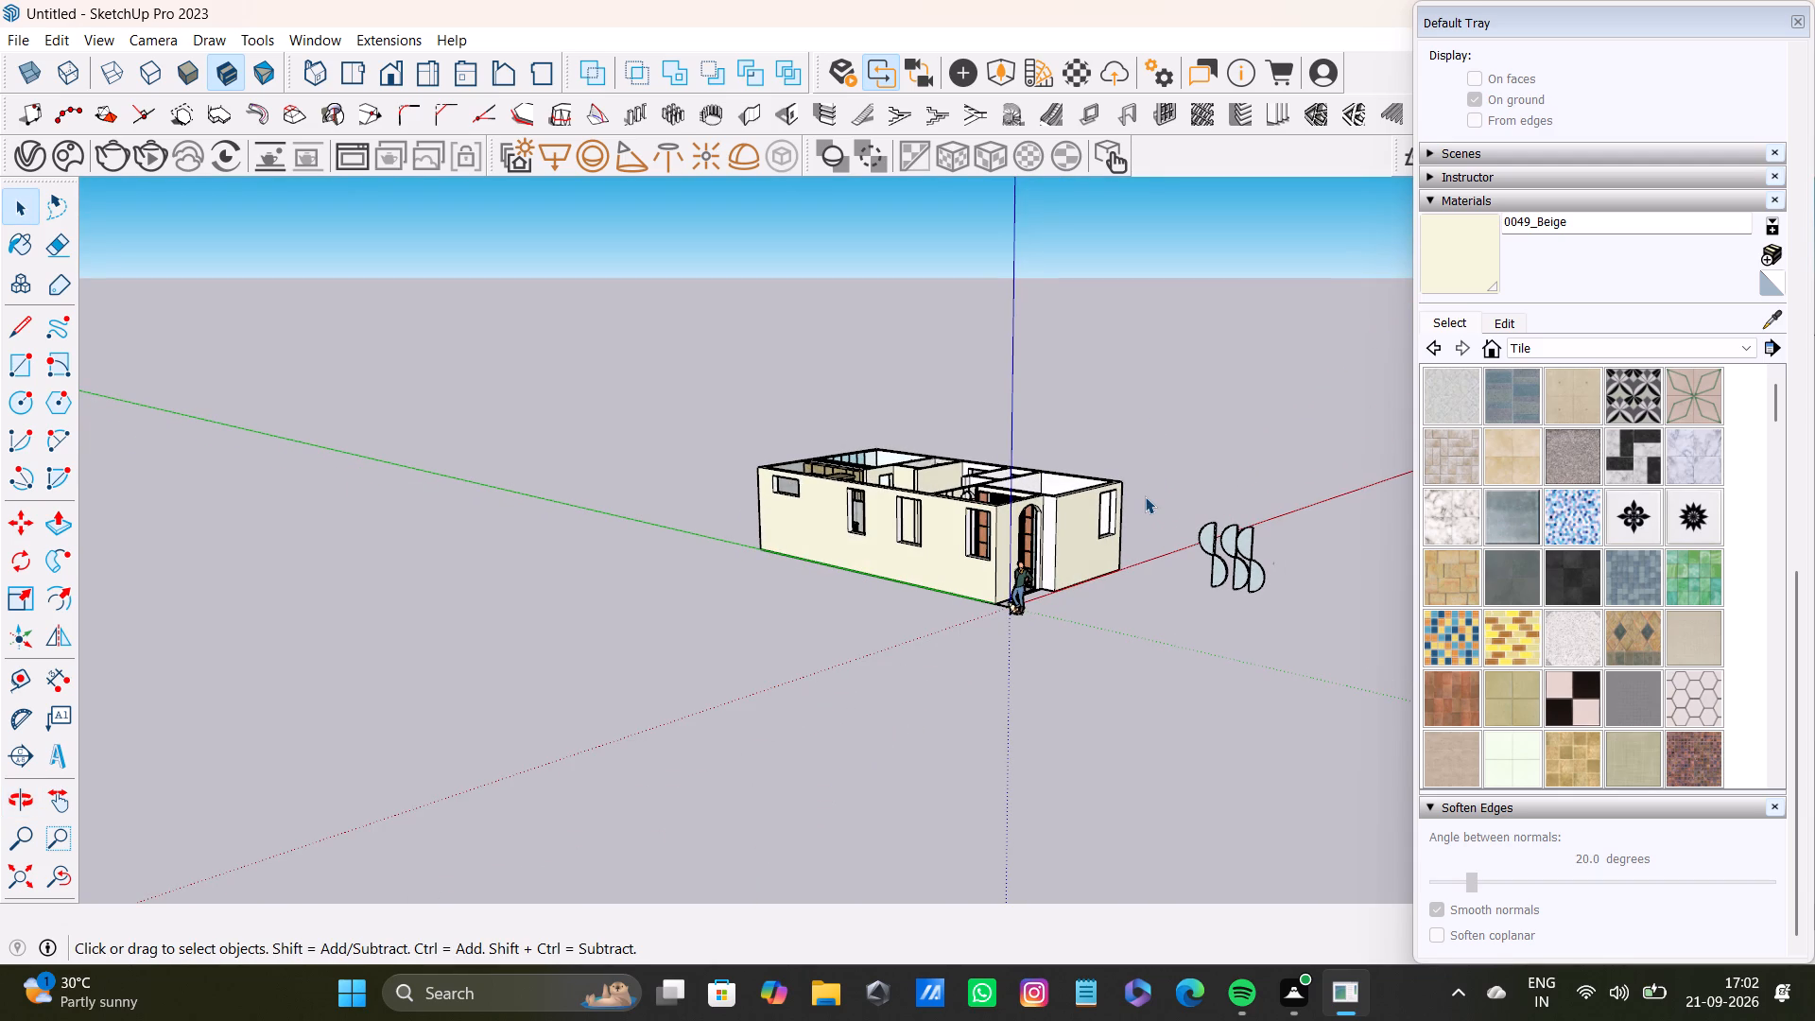
key("space")
middle_click_drag(1231, 528, 1149, 461, "shift")
middle_click_drag(1130, 488, 1392, 513)
scroll(1279, 481, "up", 6)
double_click(1245, 394)
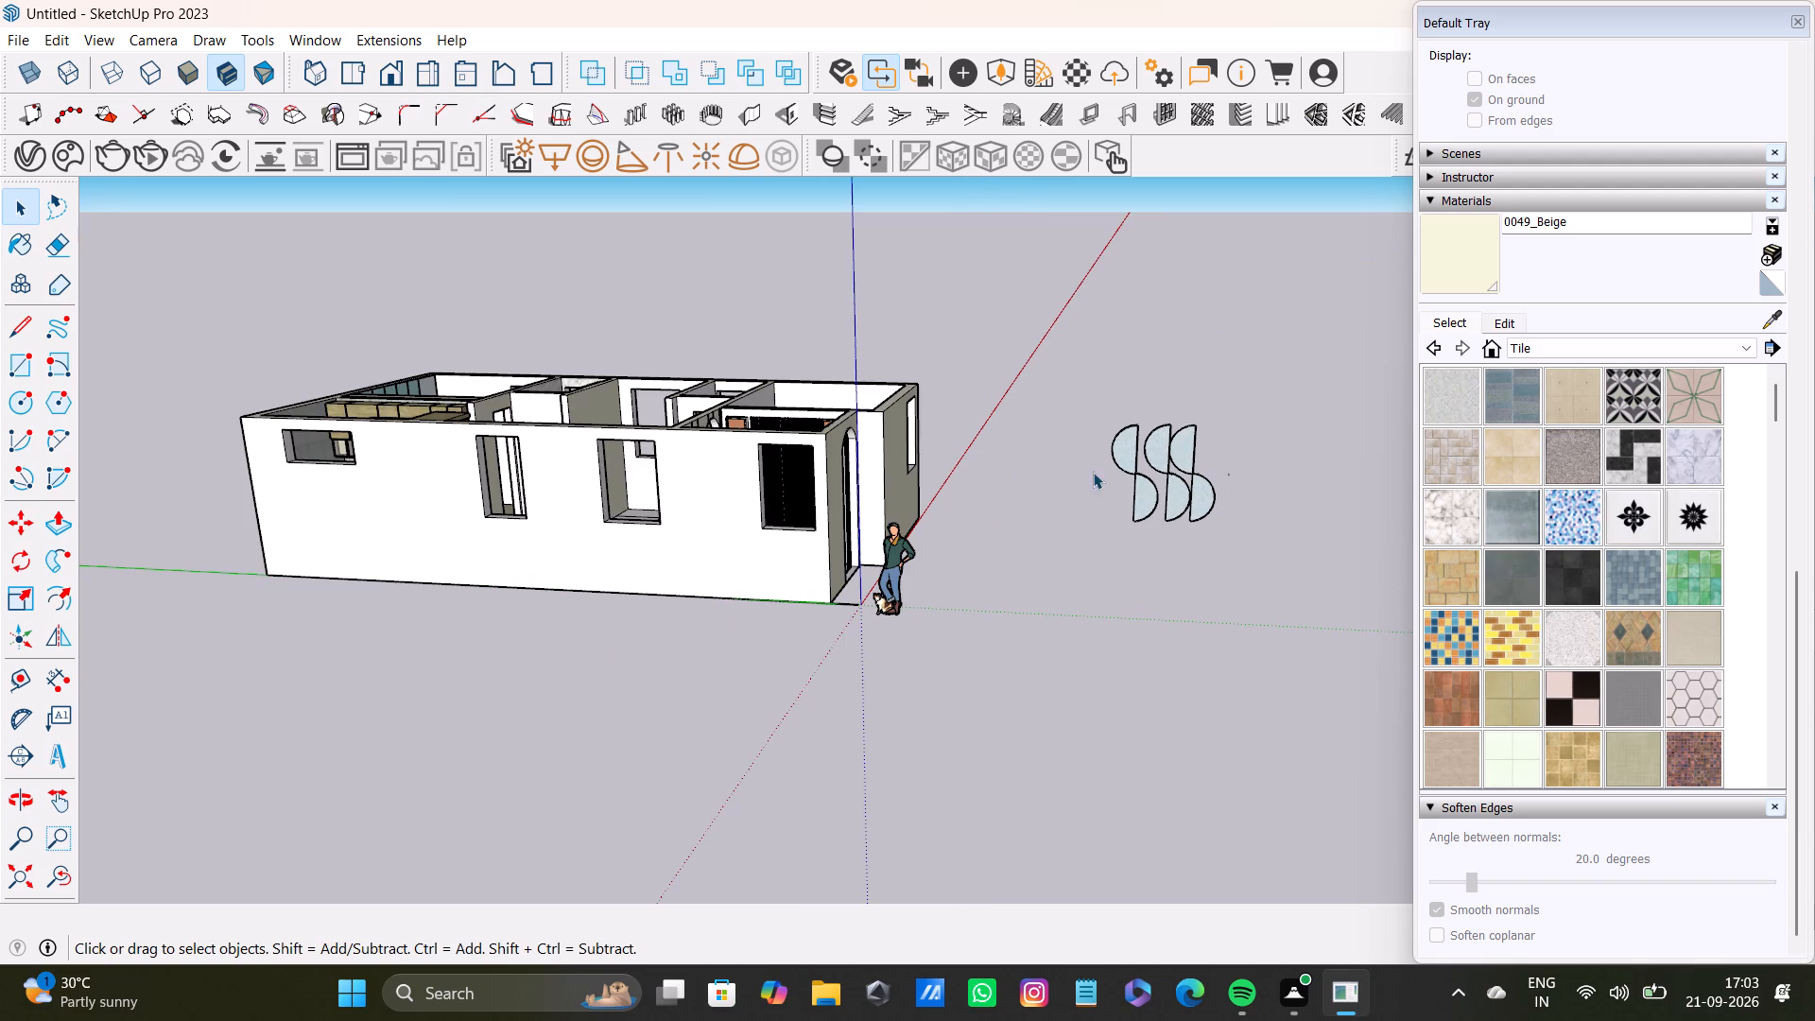
left_click_drag(1065, 387, 1241, 567)
triple_click(1200, 485)
left_click(1198, 484)
left_click_drag(1052, 397, 1283, 586)
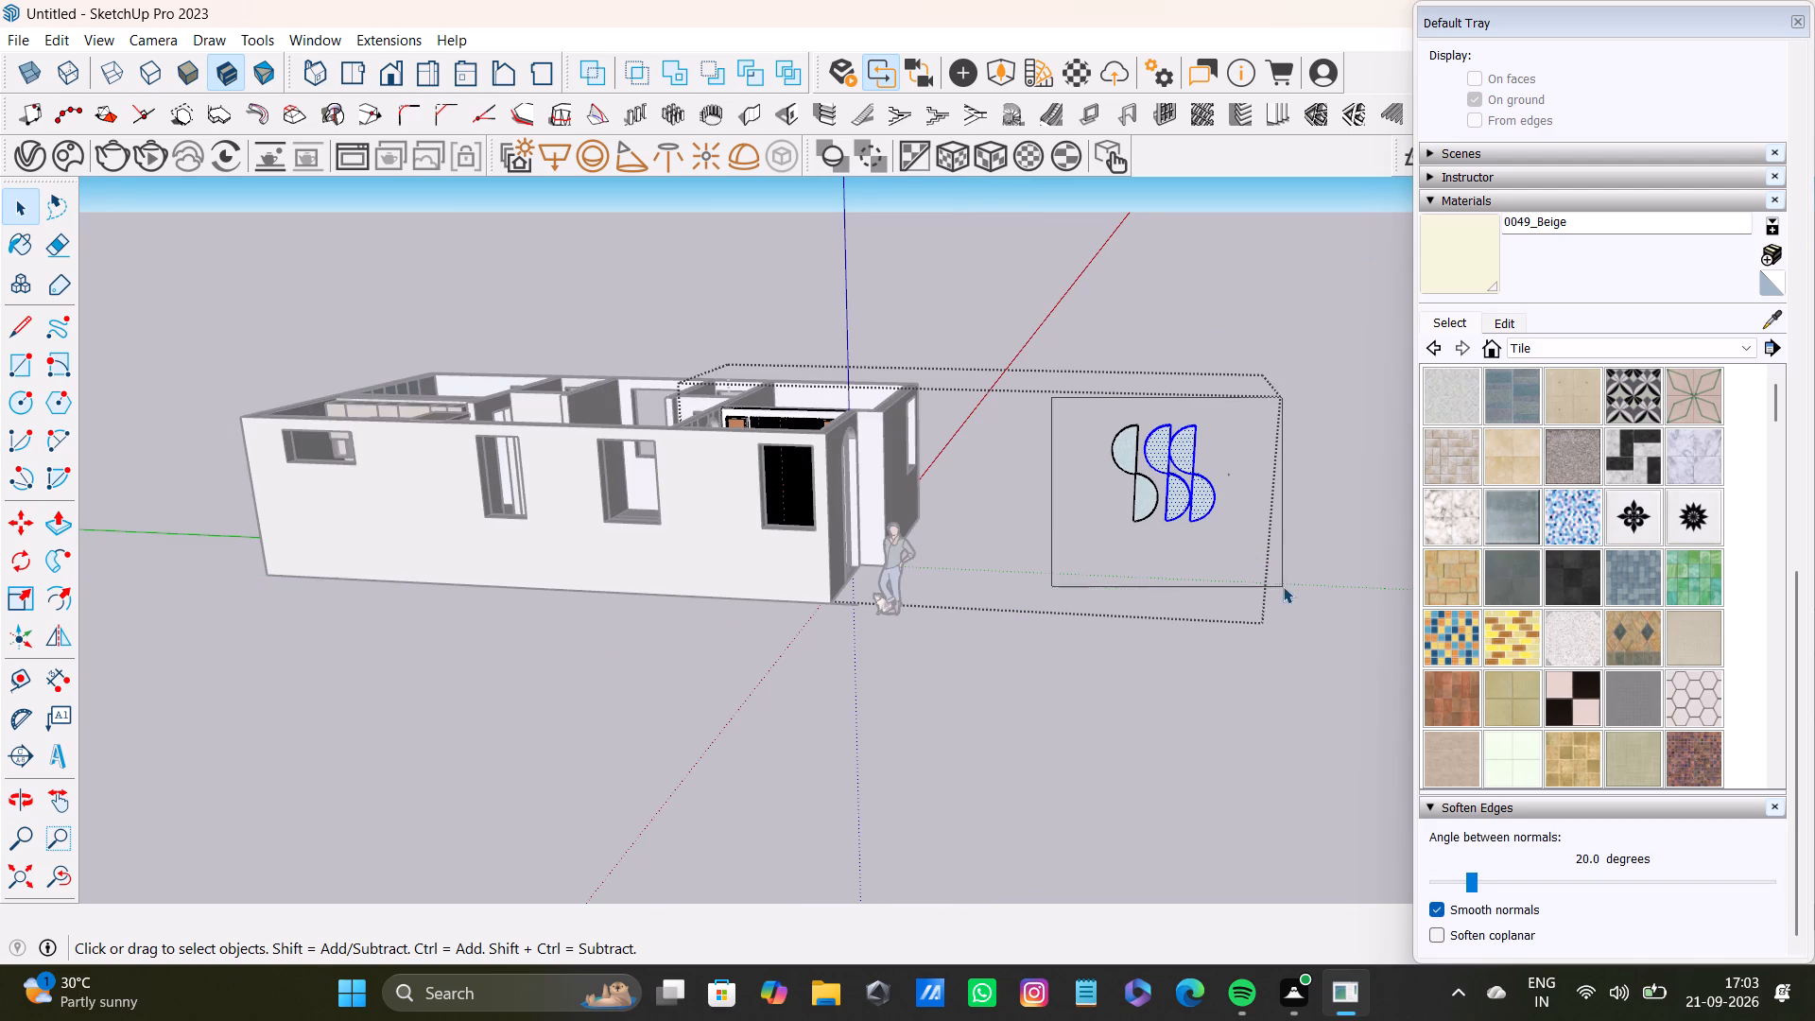
left_click_drag(1283, 586, 1282, 584)
key("Delete")
left_click(1127, 399)
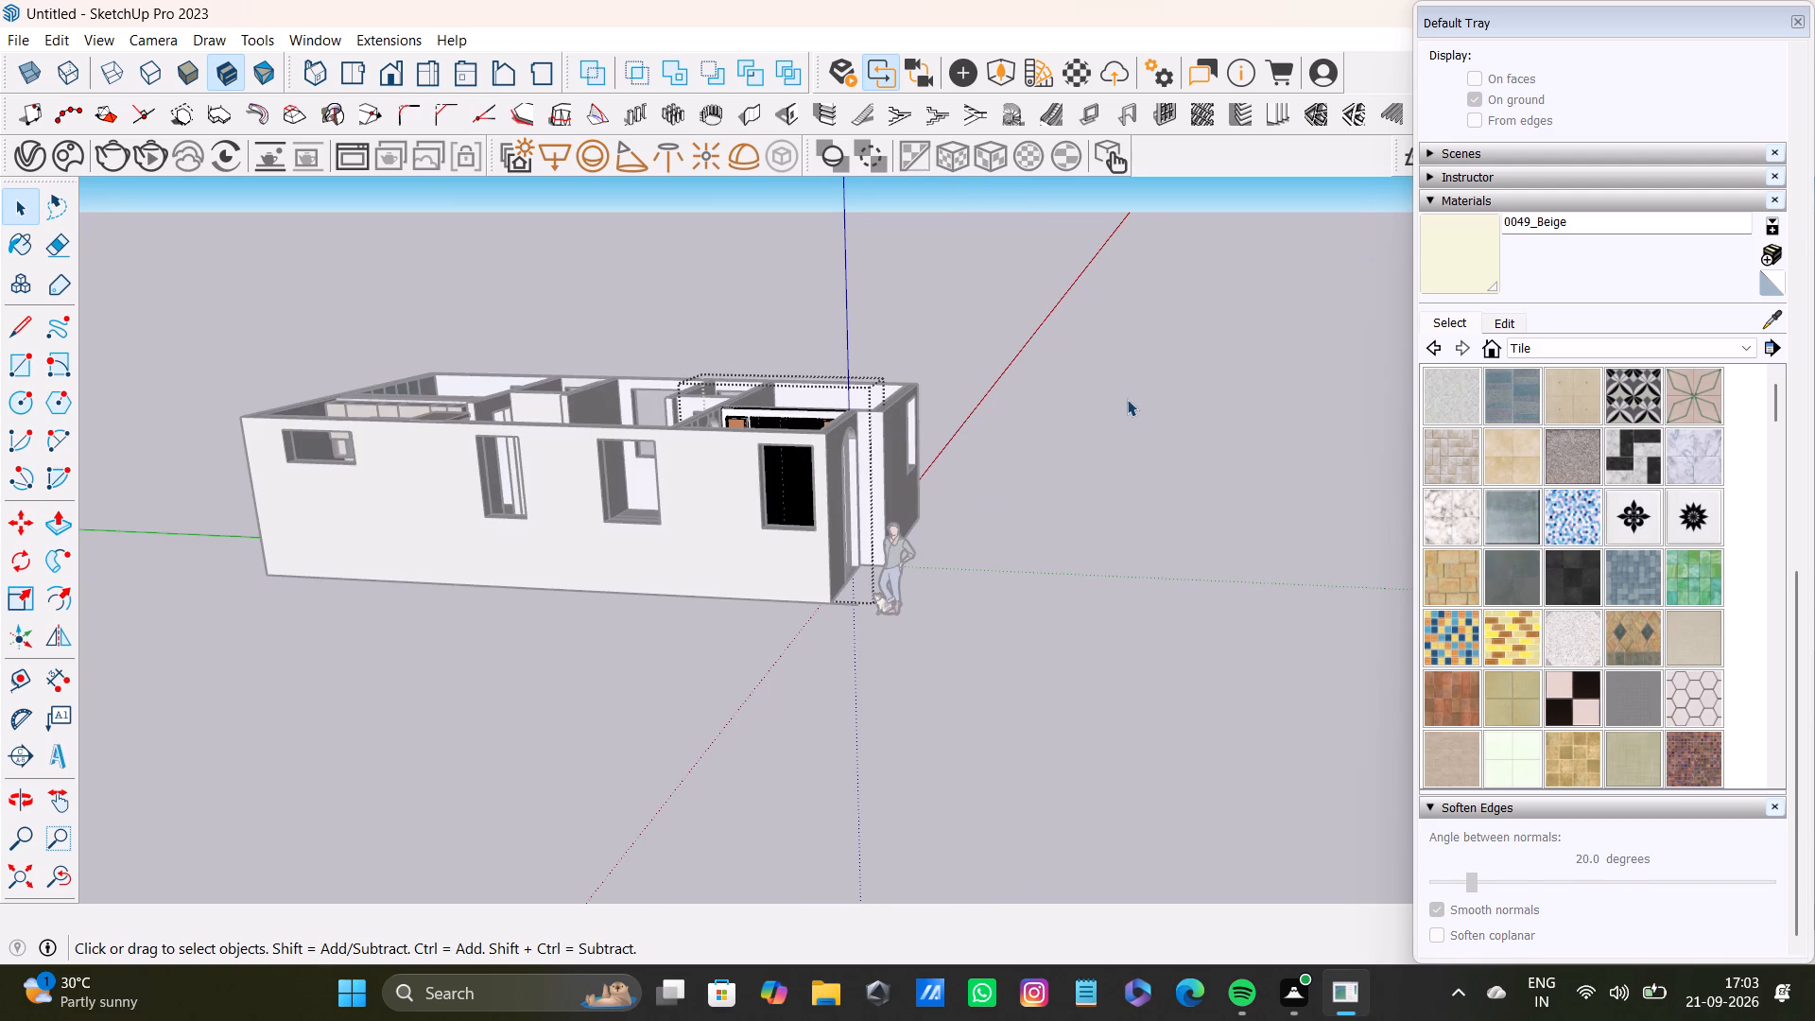
Examine the slatted feature wall and the arched openings in the front room.
scroll(648, 609, "down", 4)
middle_click_drag(775, 453, 835, 654)
scroll(751, 641, "up", 9)
middle_click_drag(712, 509, 769, 512, "shift")
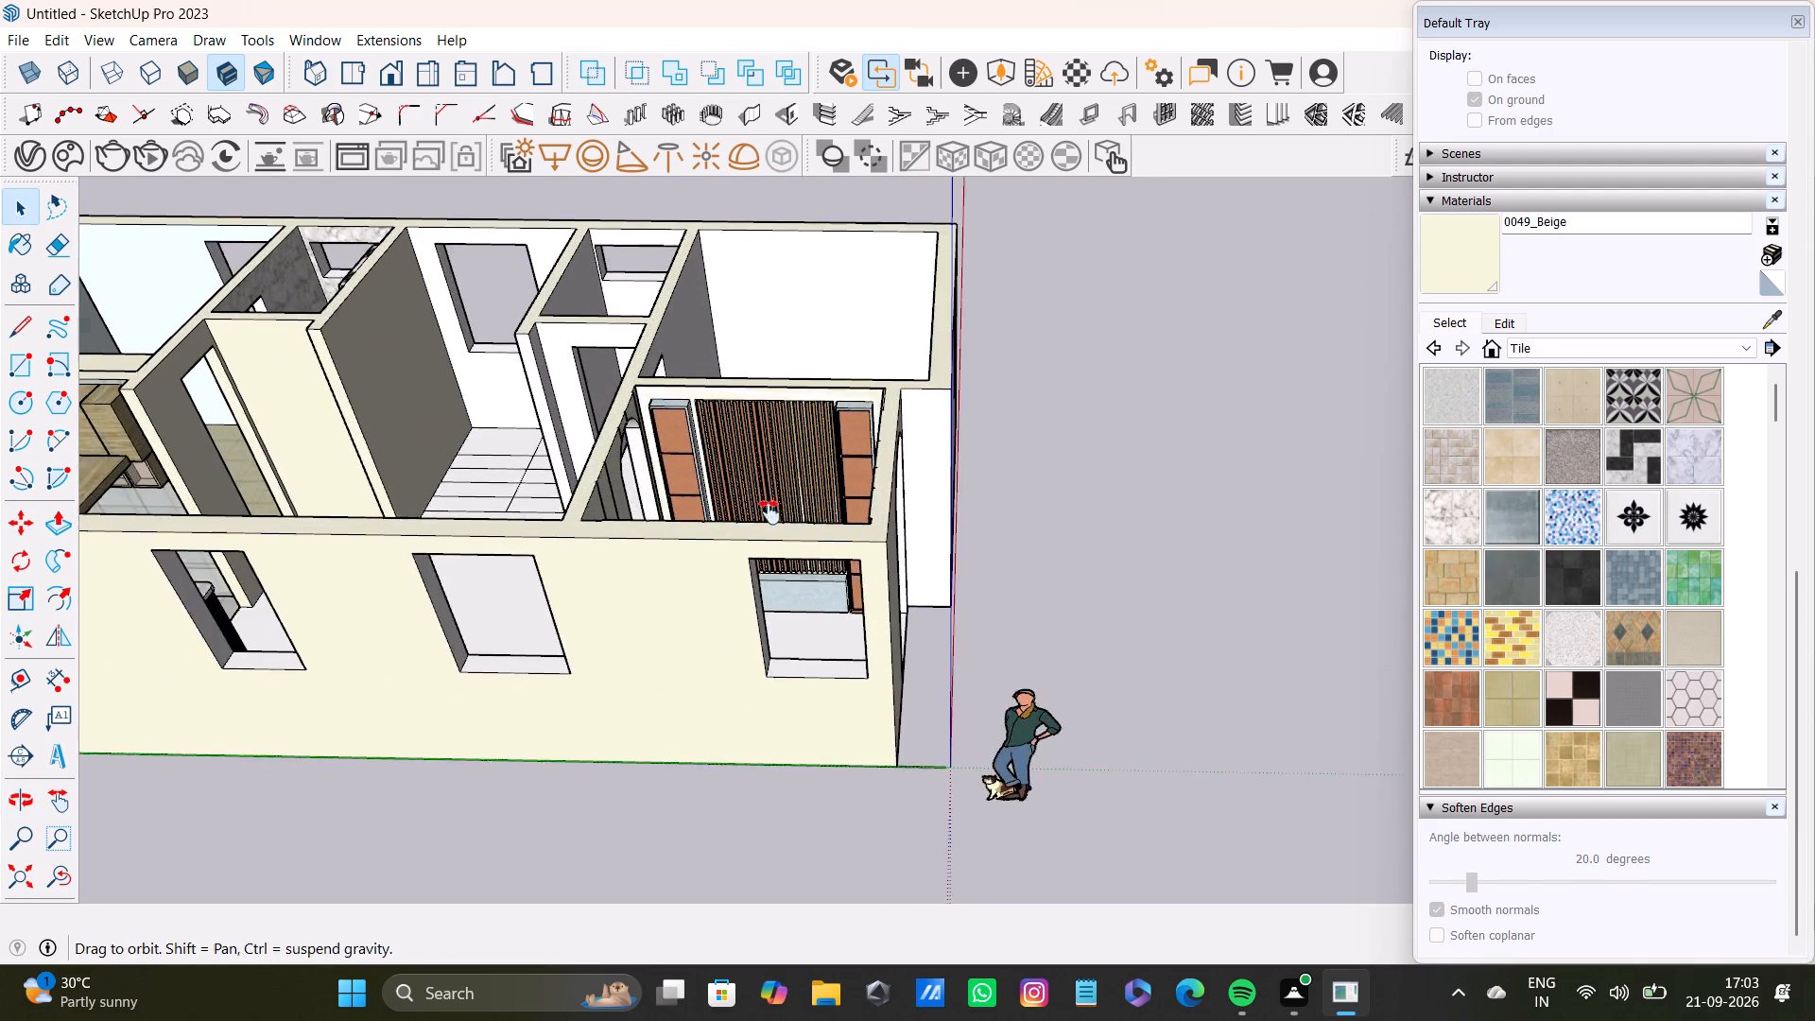
middle_click_drag(769, 512, 838, 534, "shift")
scroll(840, 538, "up", 8)
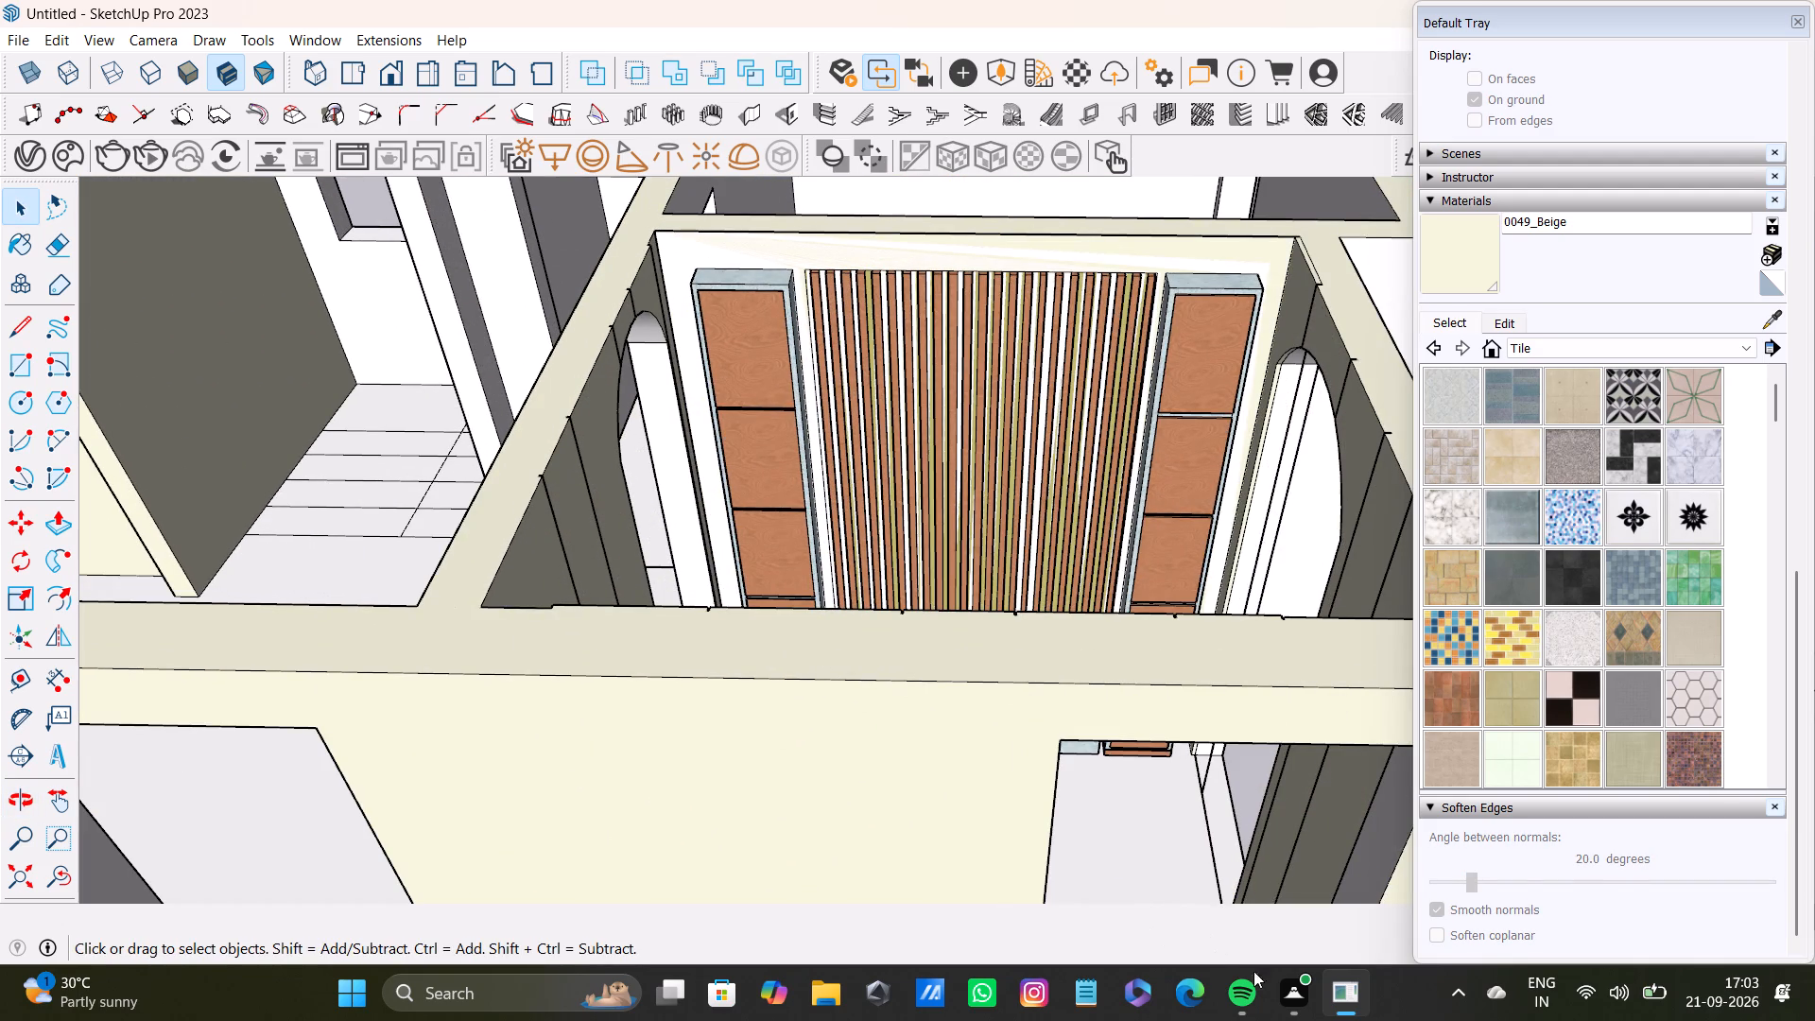
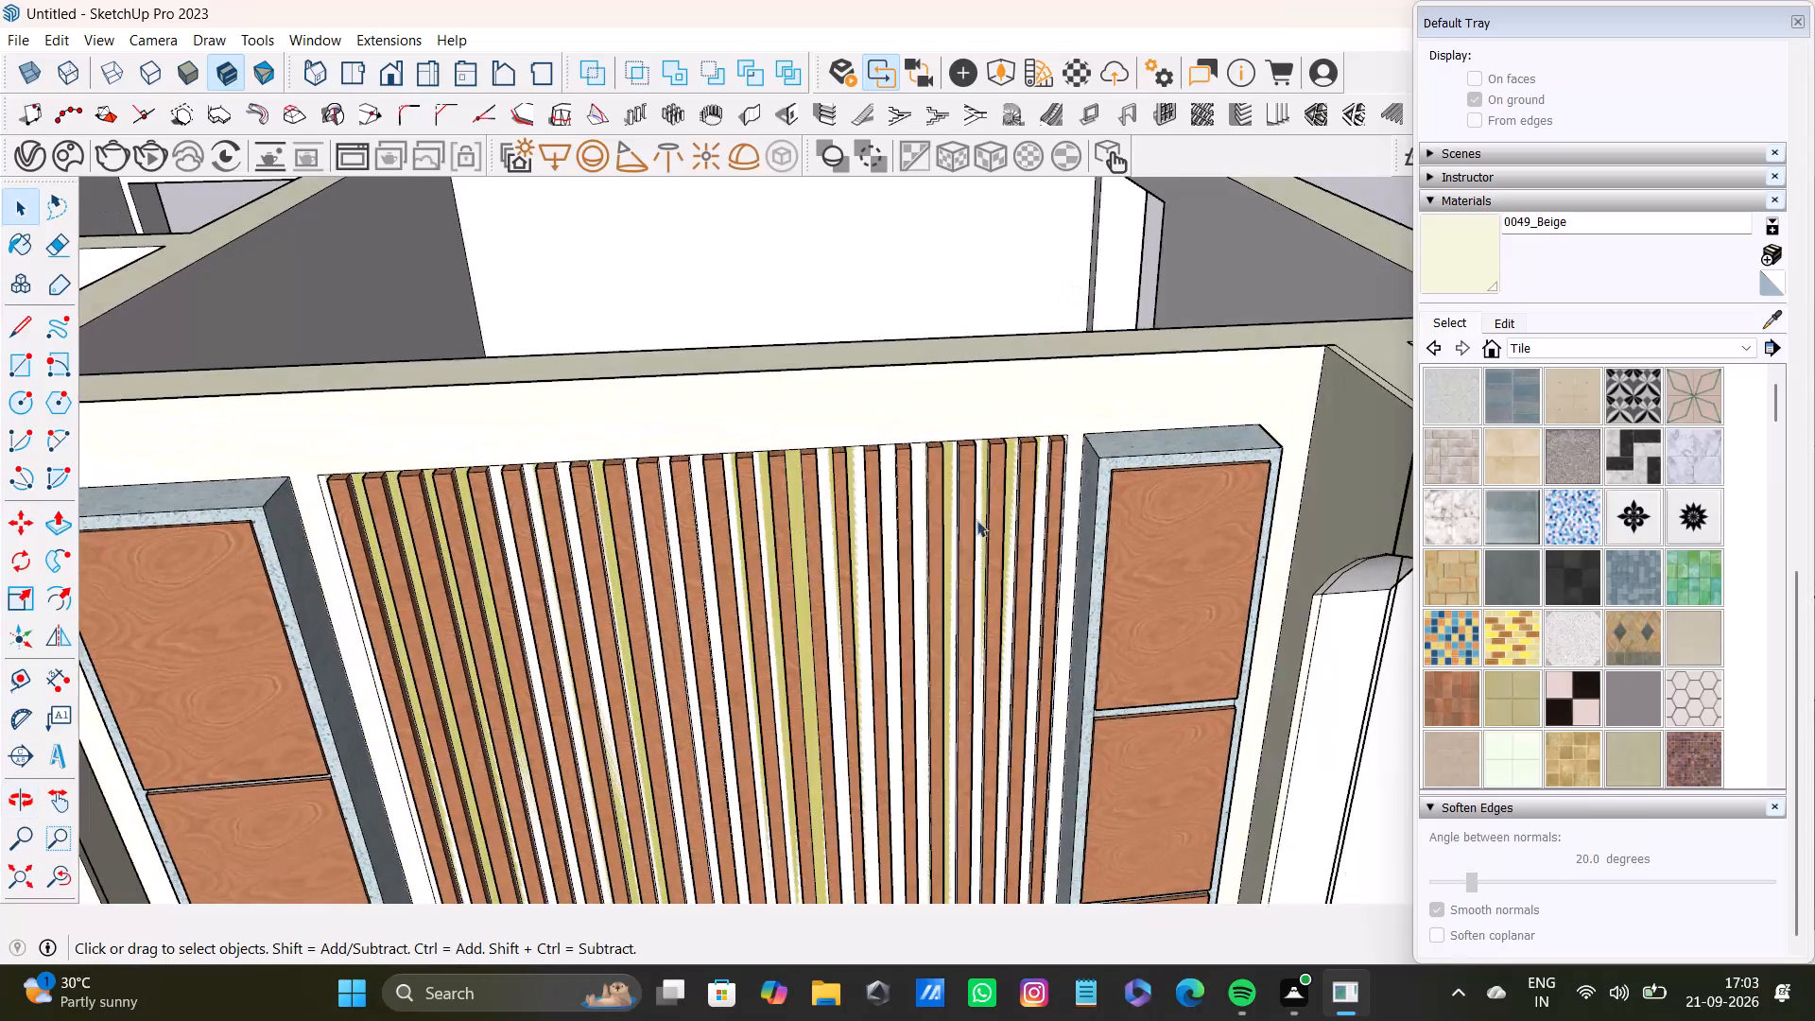
Paint the wall with the arched opening outside the slatted-feature room and the adjoining doorway wall with 0049_Beige.
scroll(976, 522, "up", 9)
scroll(849, 460, "down", 10)
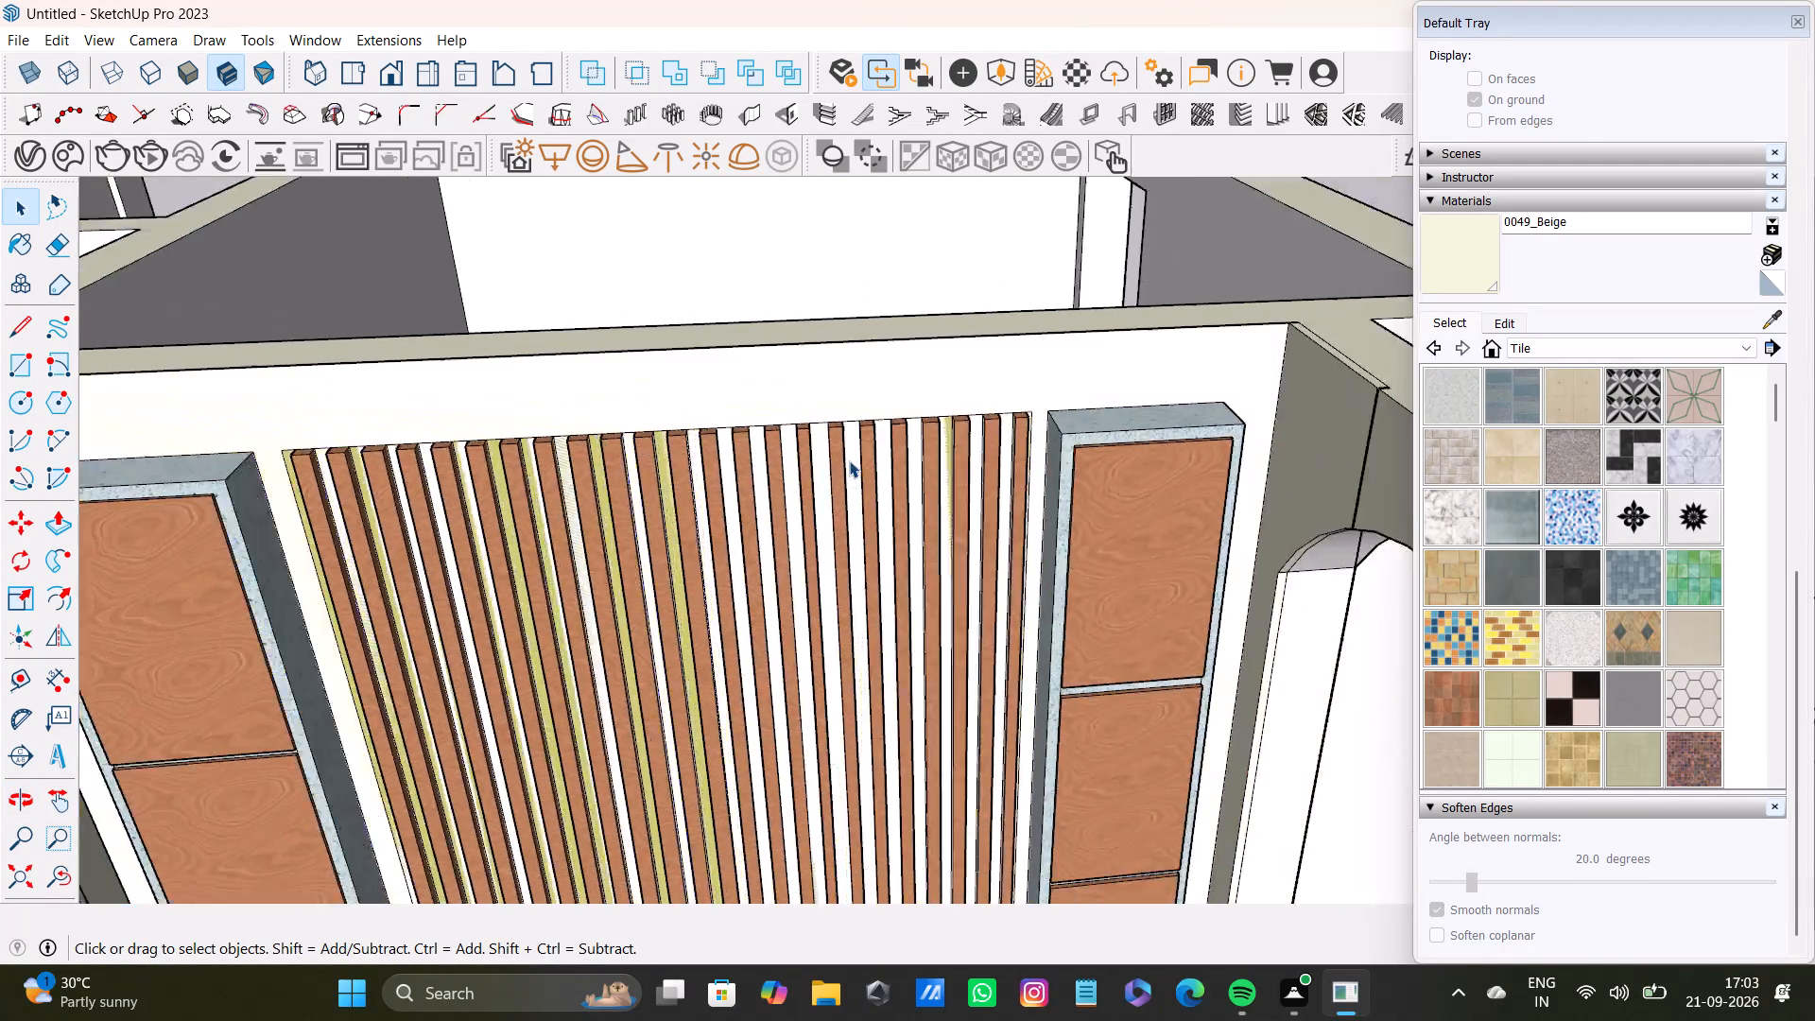
scroll(849, 460, "down", 12)
middle_click_drag(941, 580, 714, 853)
scroll(628, 823, "down", 1)
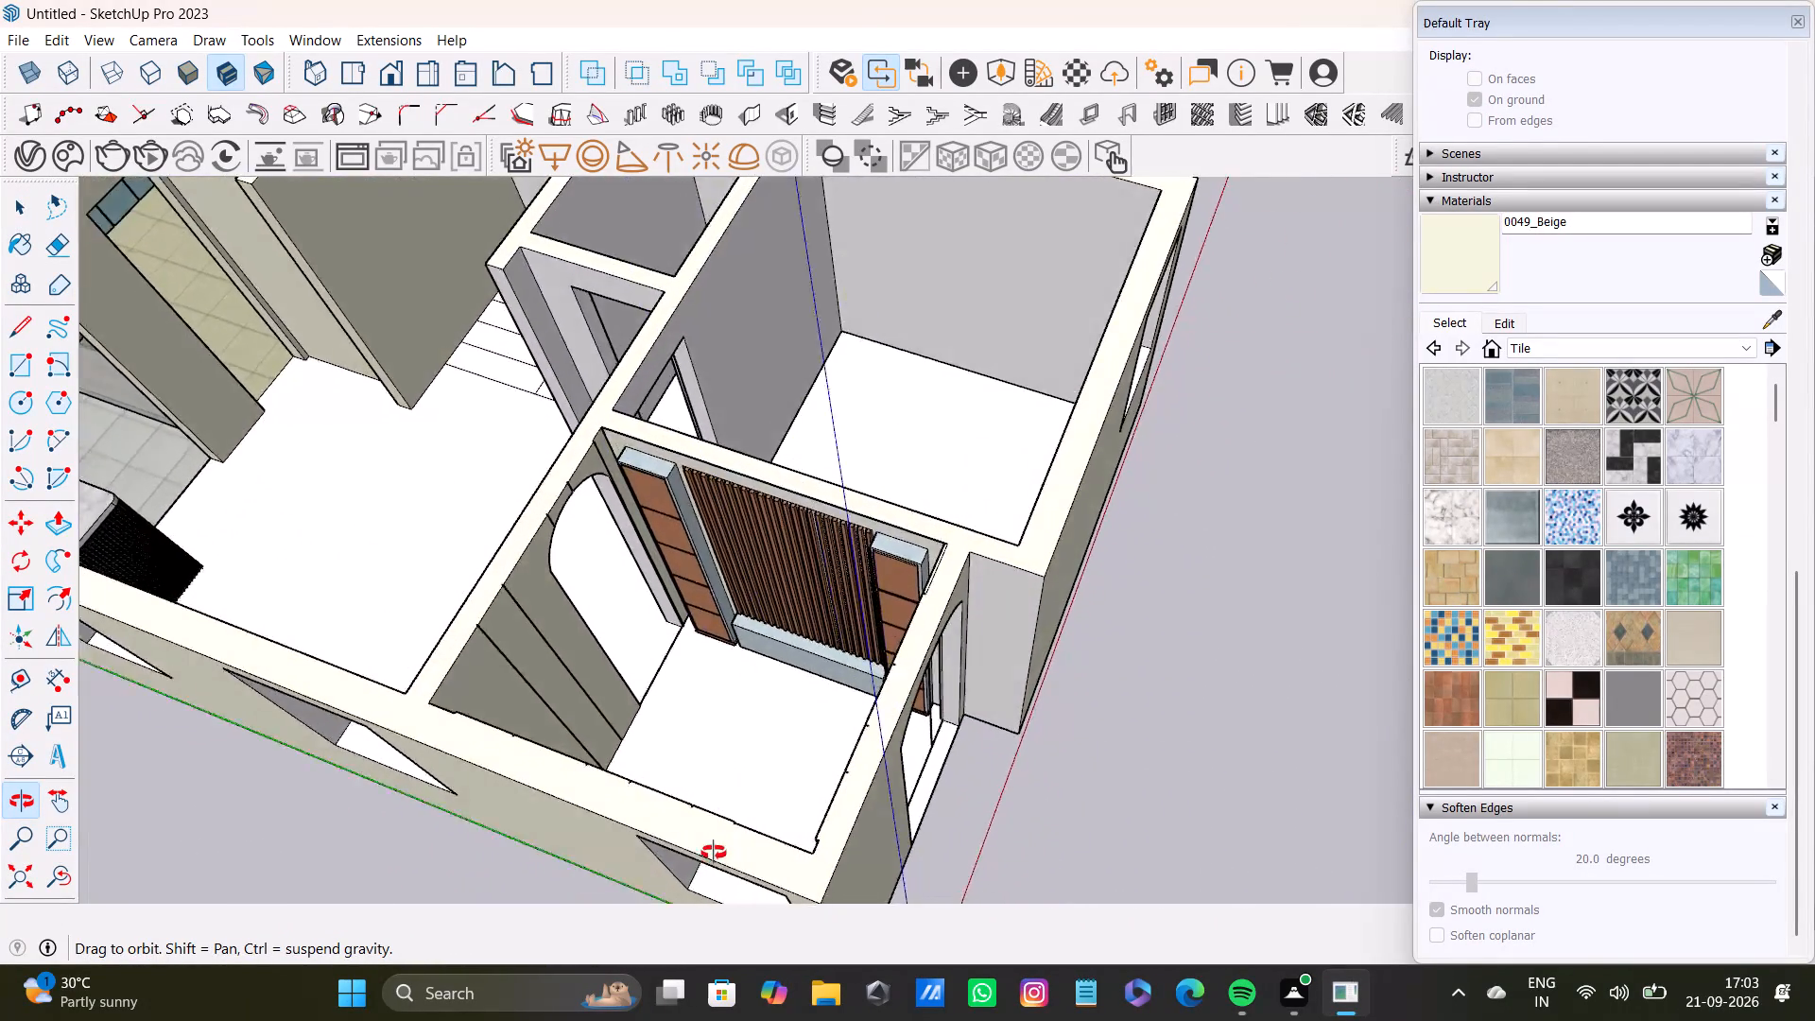
middle_click_drag(714, 853, 172, 729)
scroll(596, 414, "up", 1)
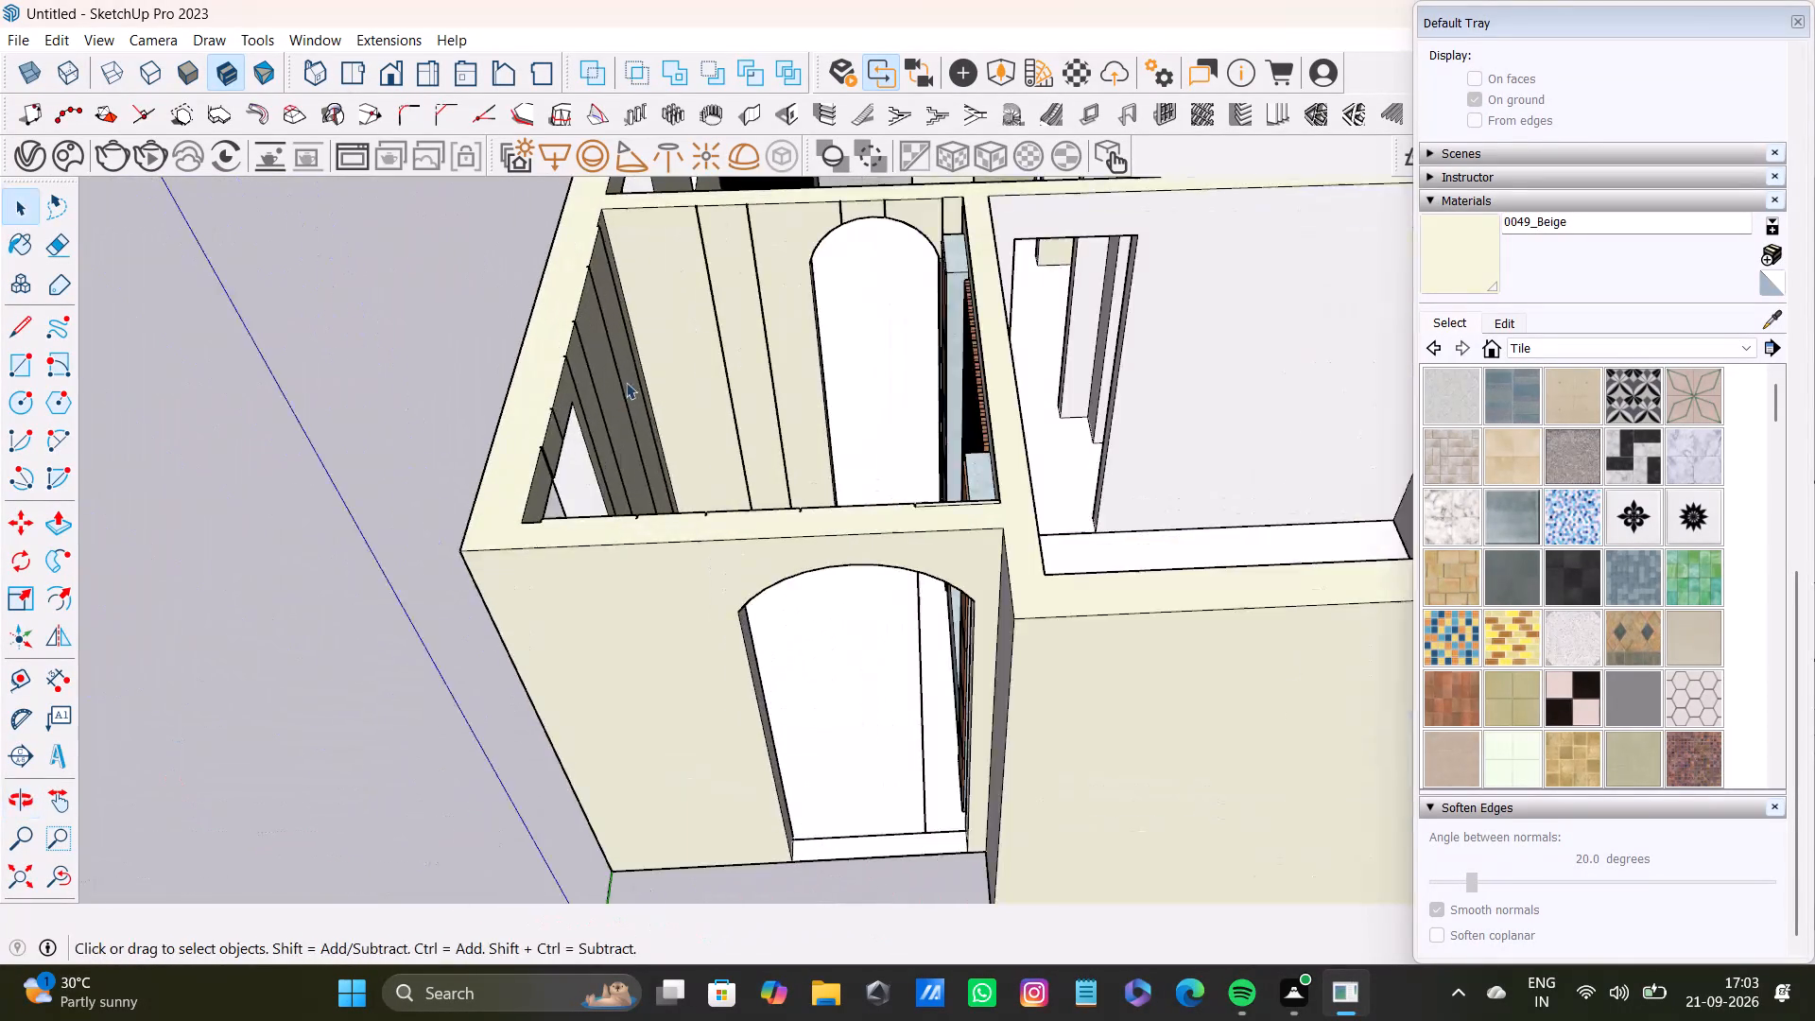
scroll(626, 382, "up", 3)
middle_click_drag(702, 440, 829, 284)
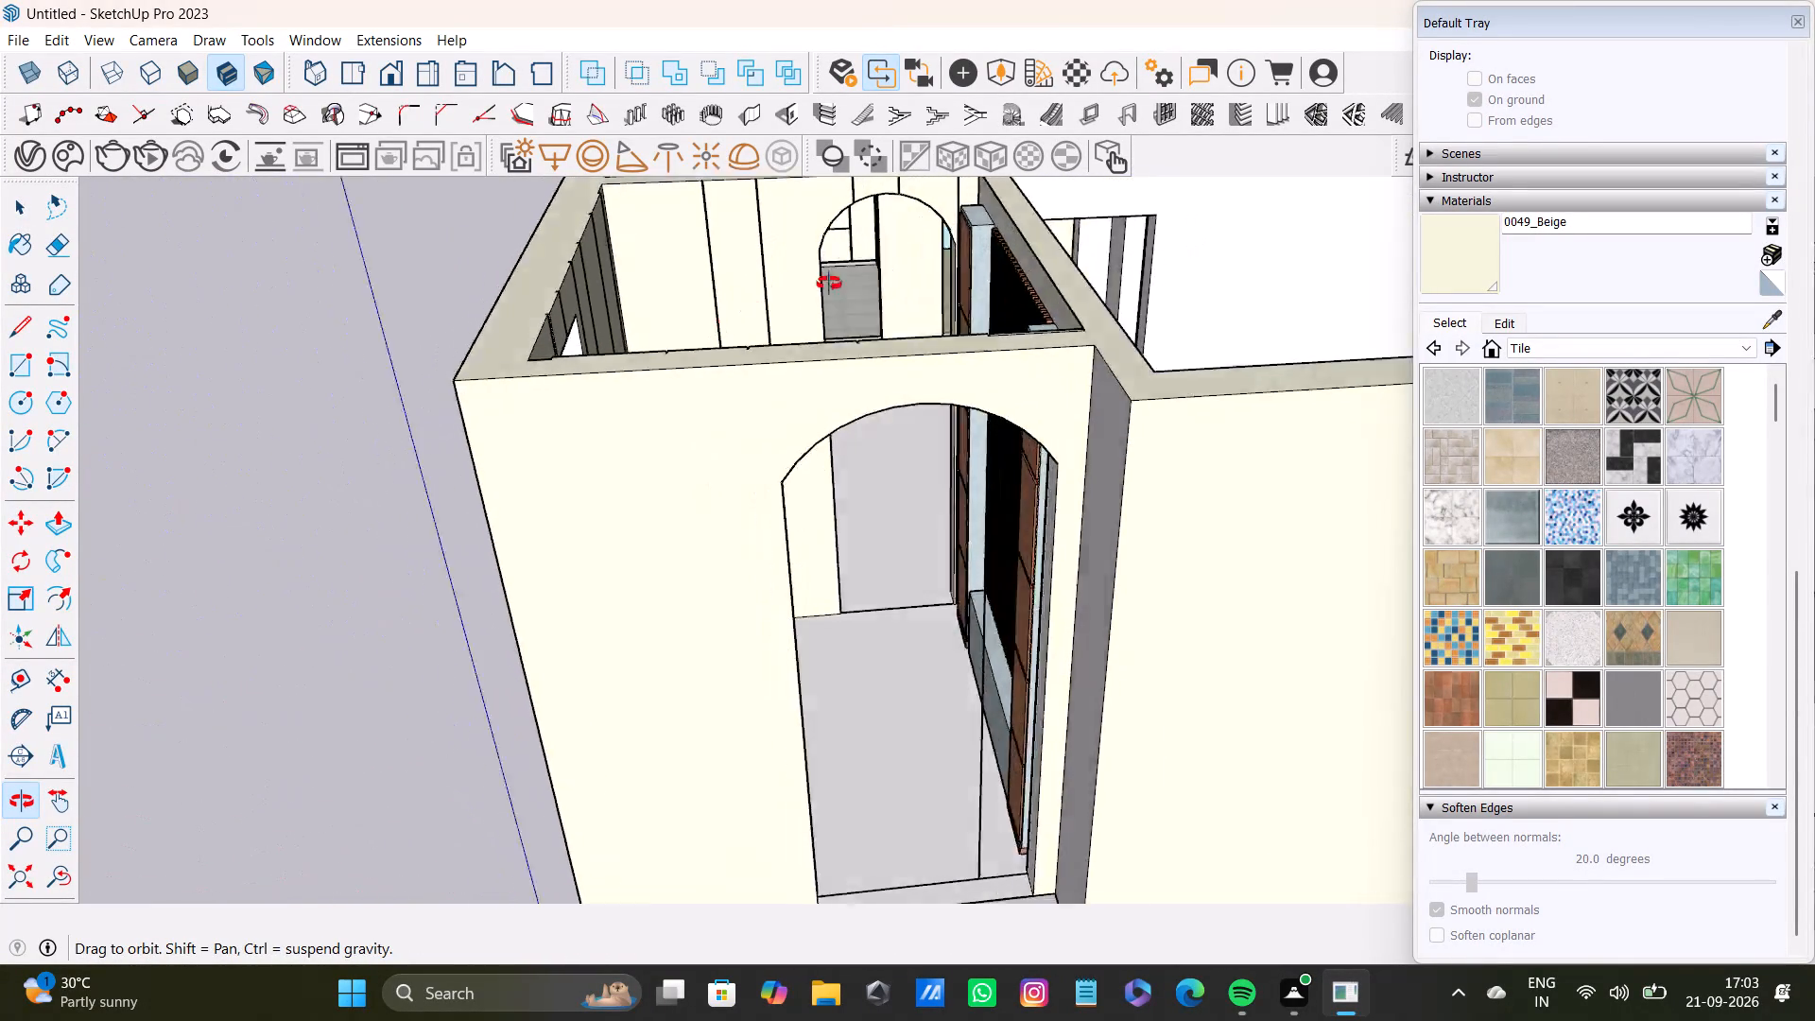
middle_click_drag(829, 284, 1531, 441)
middle_click_drag(414, 487, 1080, 493)
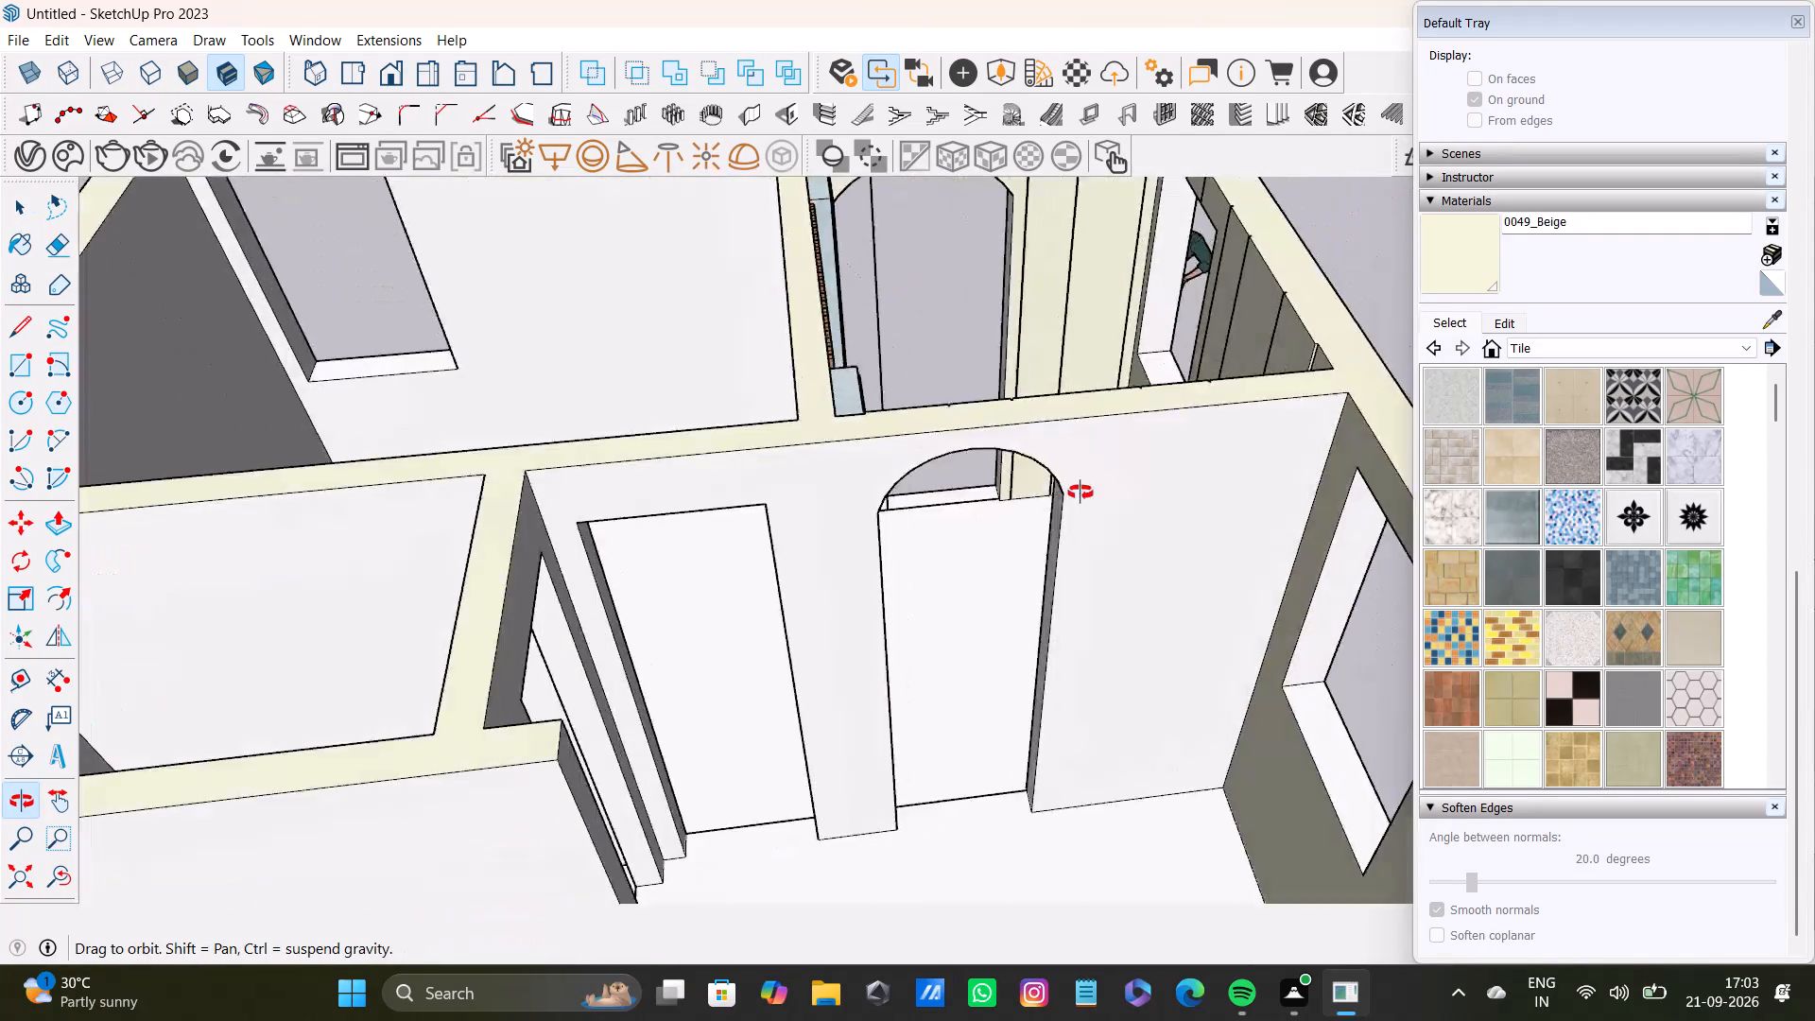
middle_click_drag(1080, 493, 725, 441)
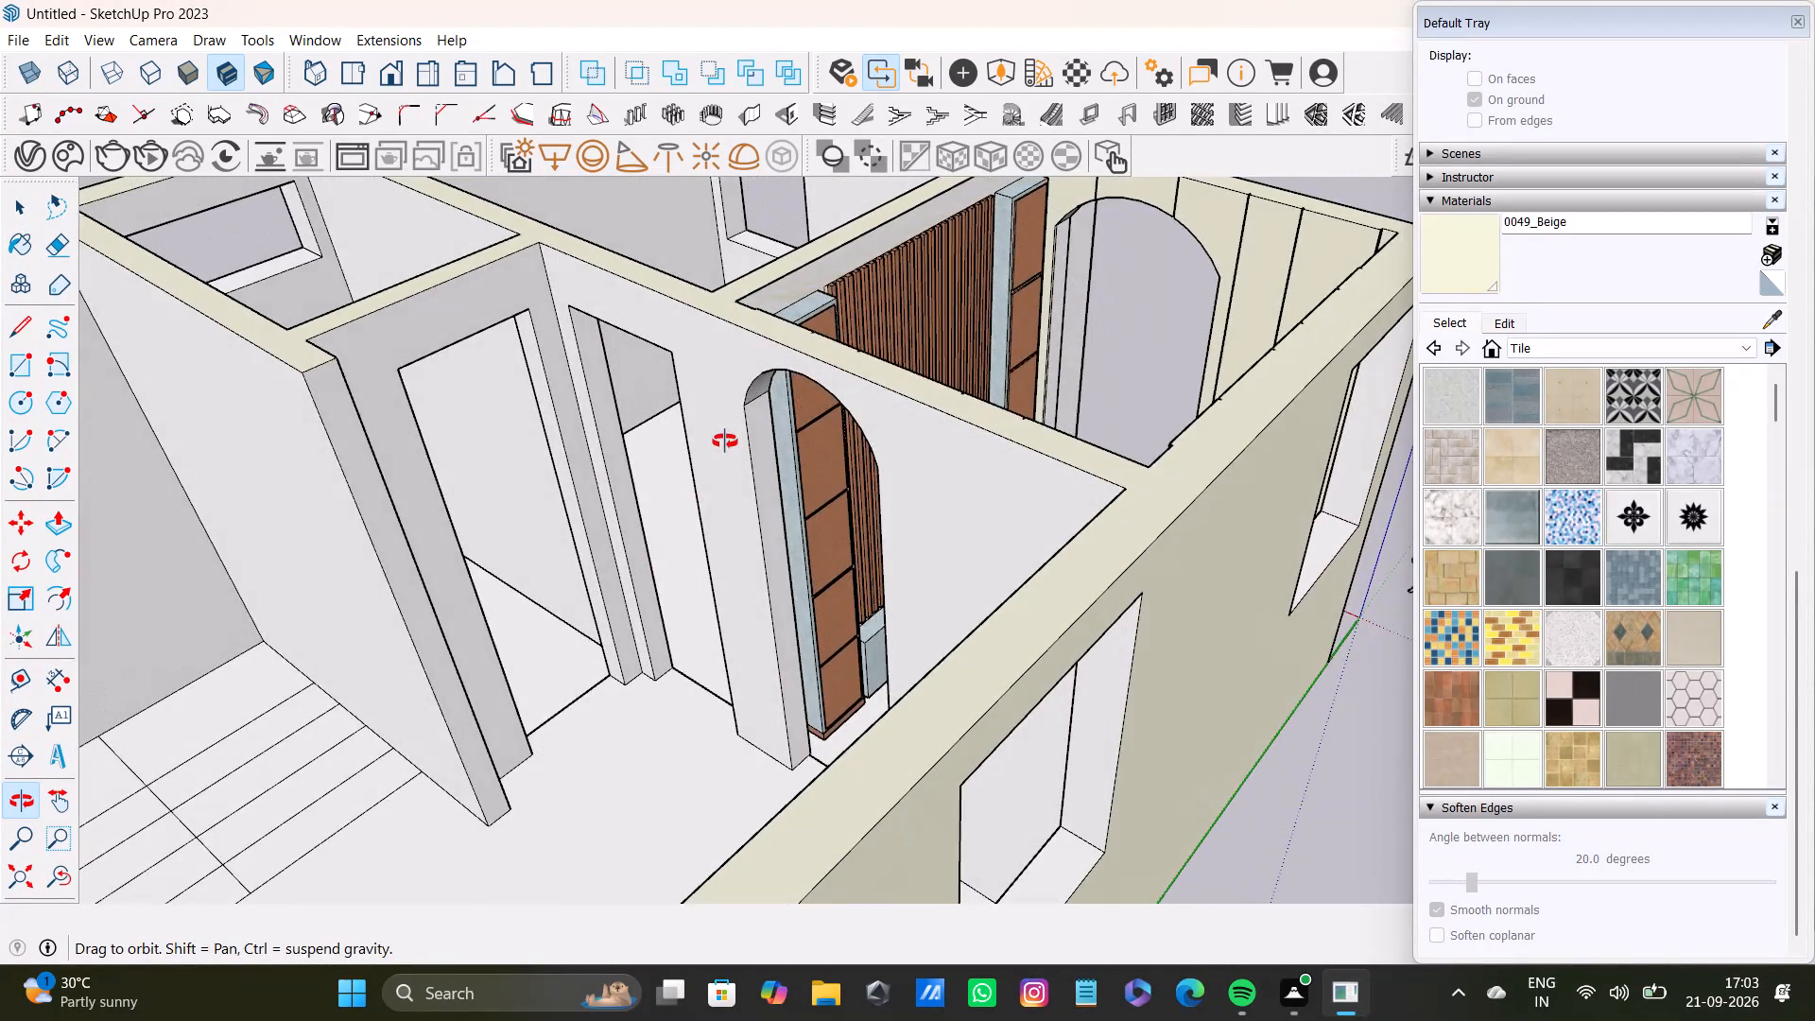
middle_click_drag(725, 441, 802, 441)
left_click(1485, 261)
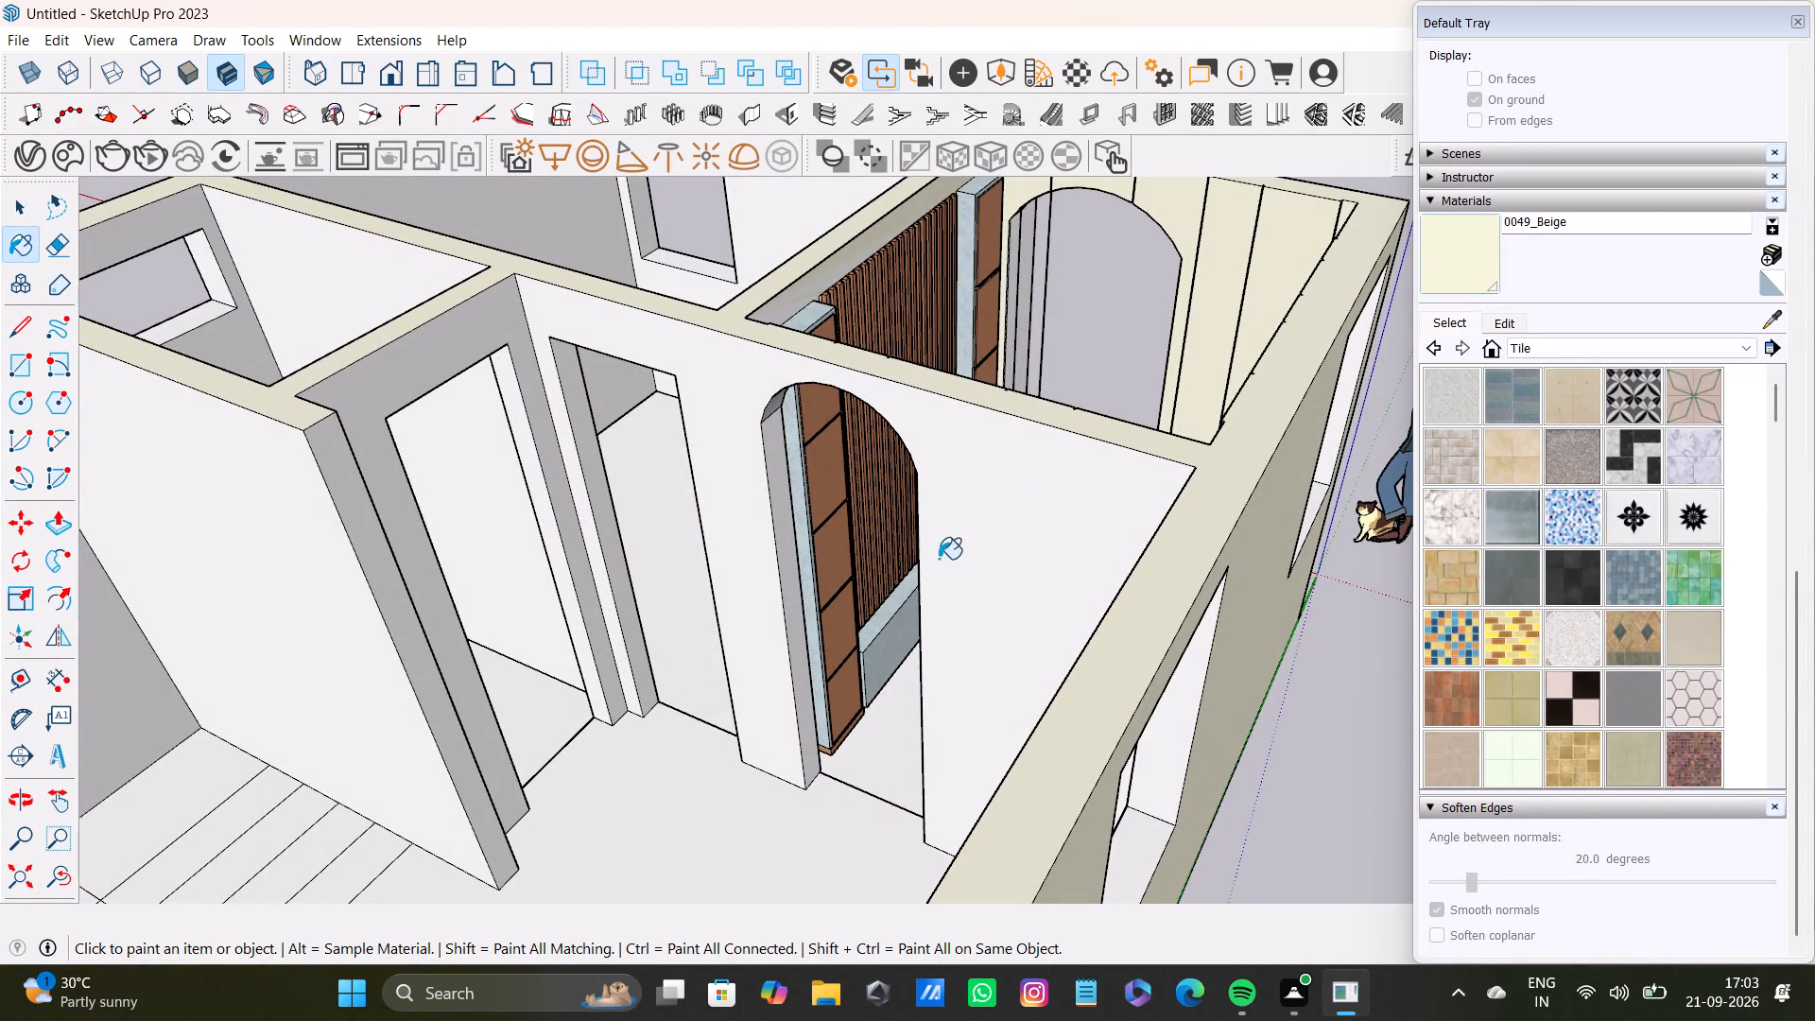
left_click(1013, 515)
left_click(532, 417)
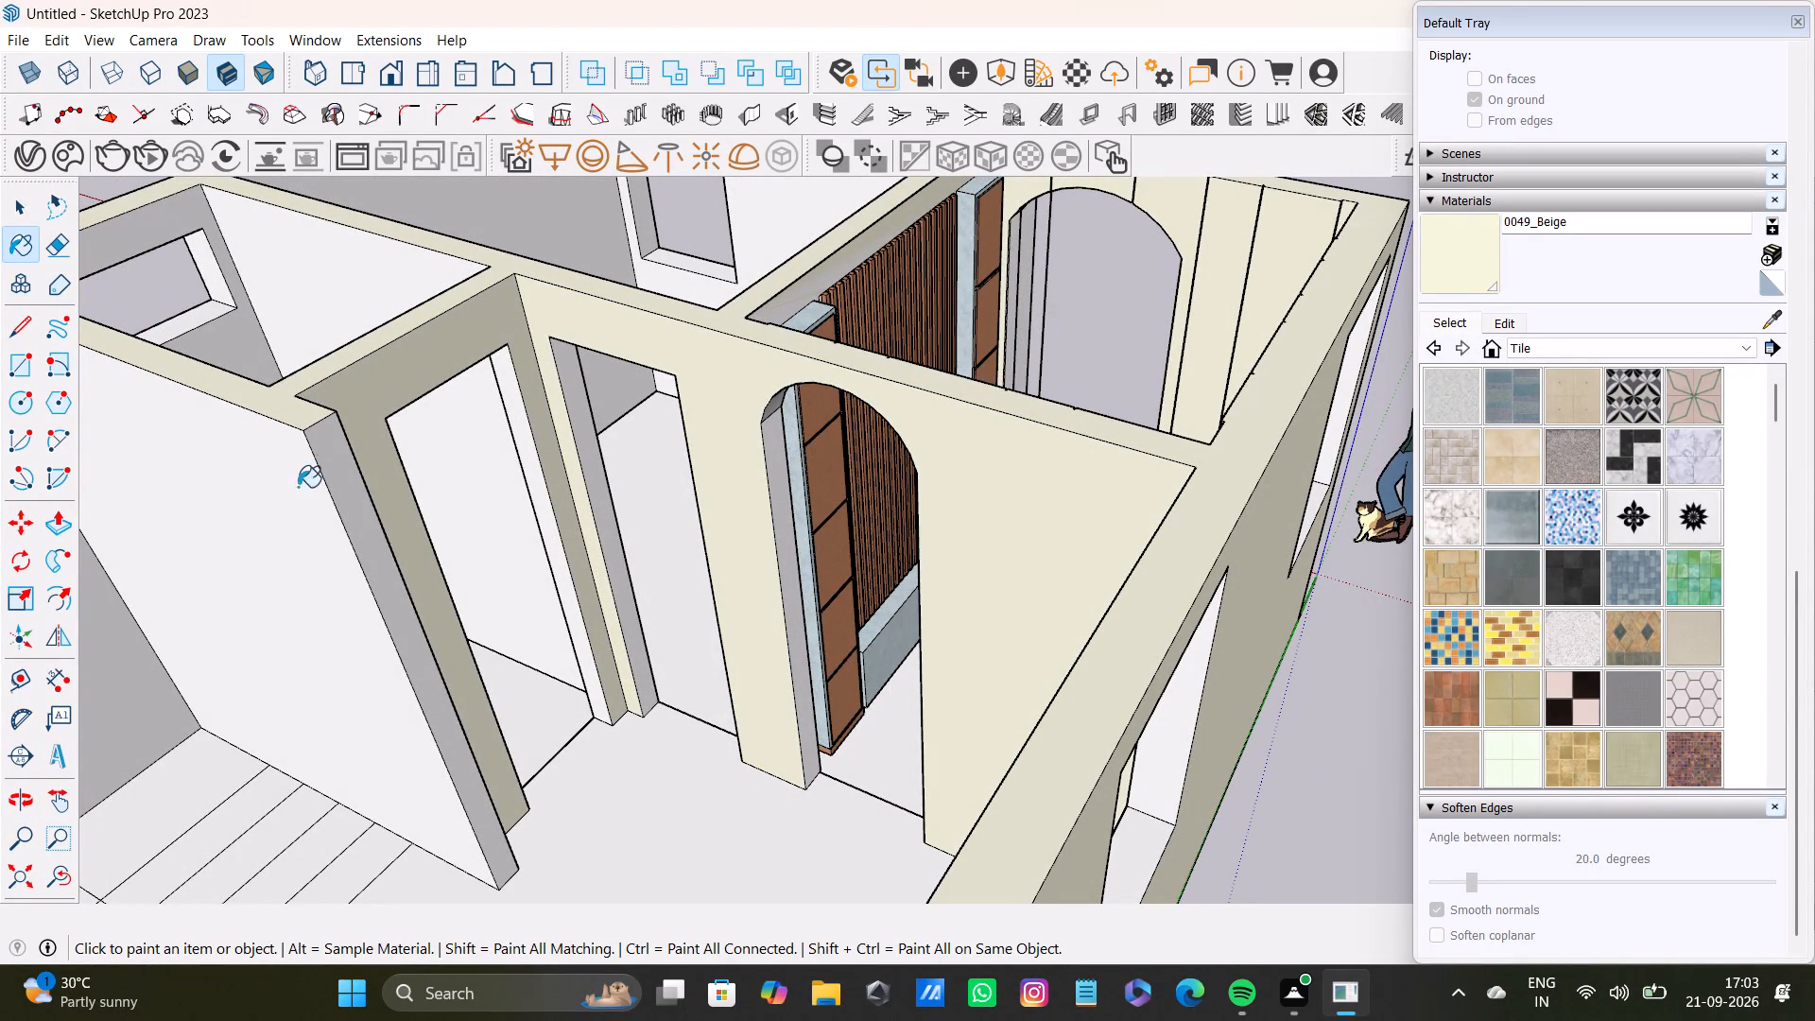
Paint the end and side of the staircase partition and the staircase wall with the large window with 0049_Beige.
left_click(337, 471)
left_click(290, 486)
scroll(283, 507, "down", 4)
middle_click_drag(283, 536, 976, 597)
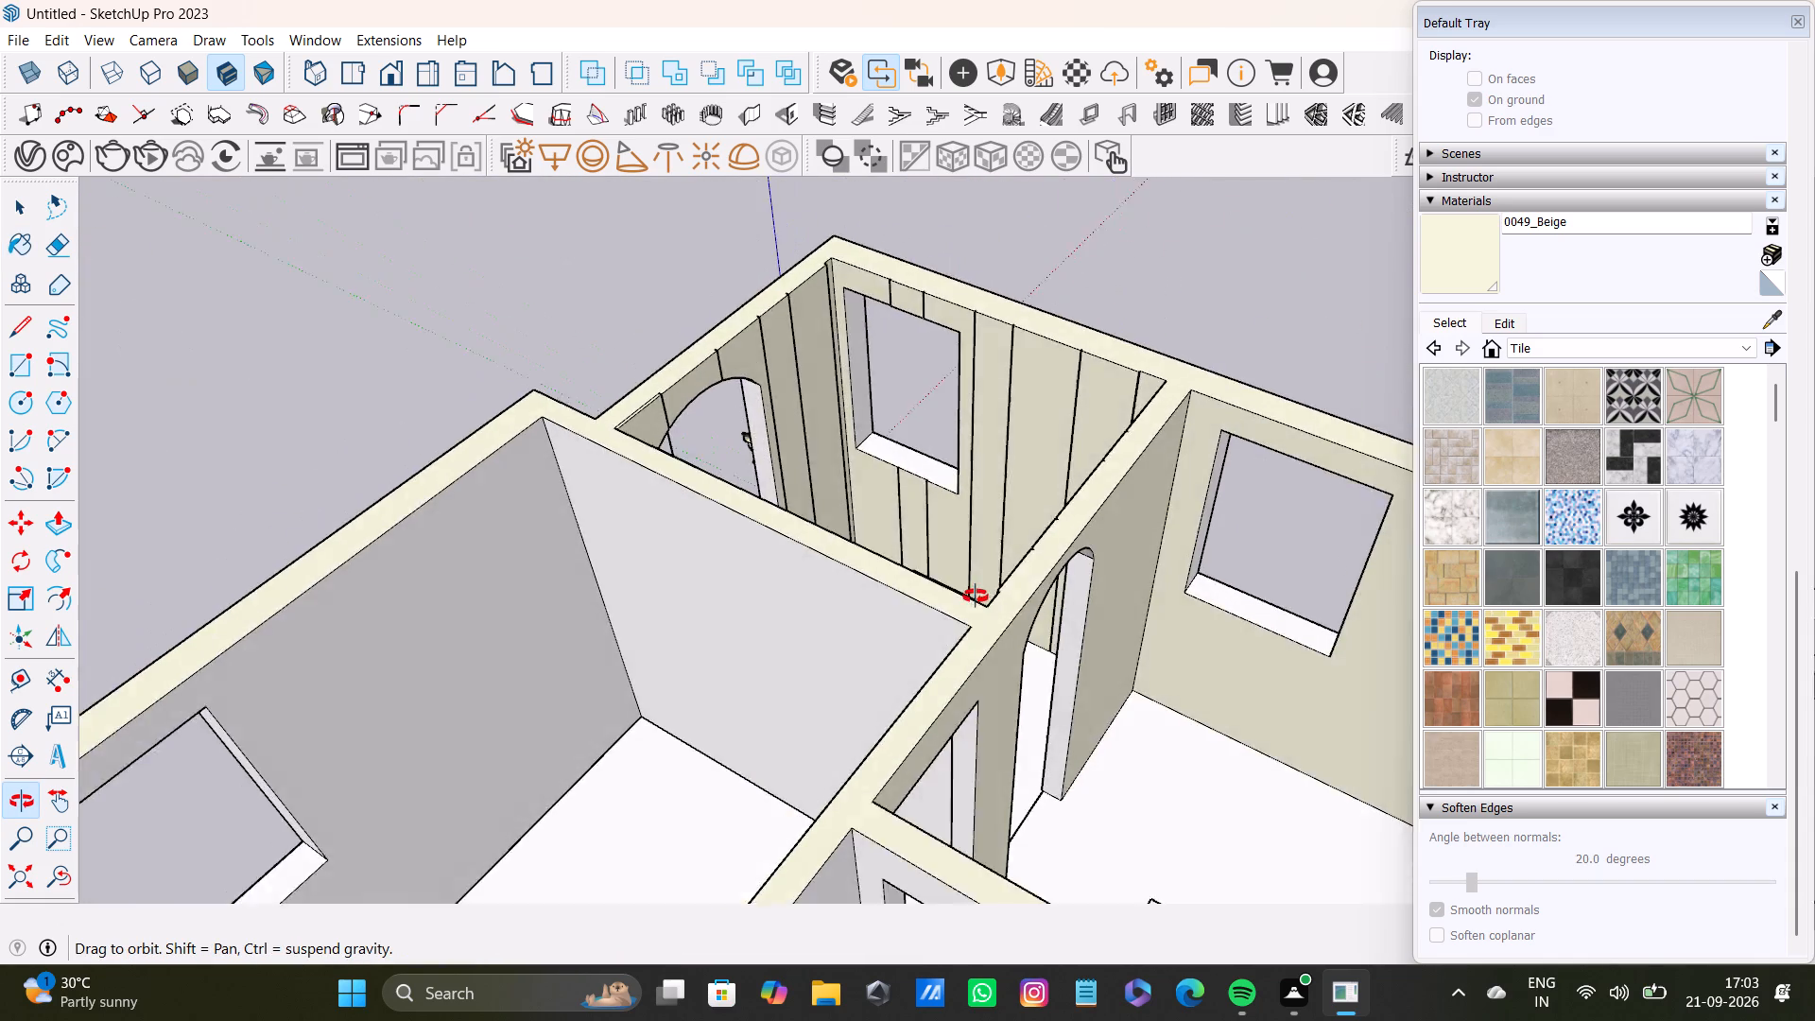
middle_click_drag(976, 597, 94, 556)
scroll(115, 521, "down", 4)
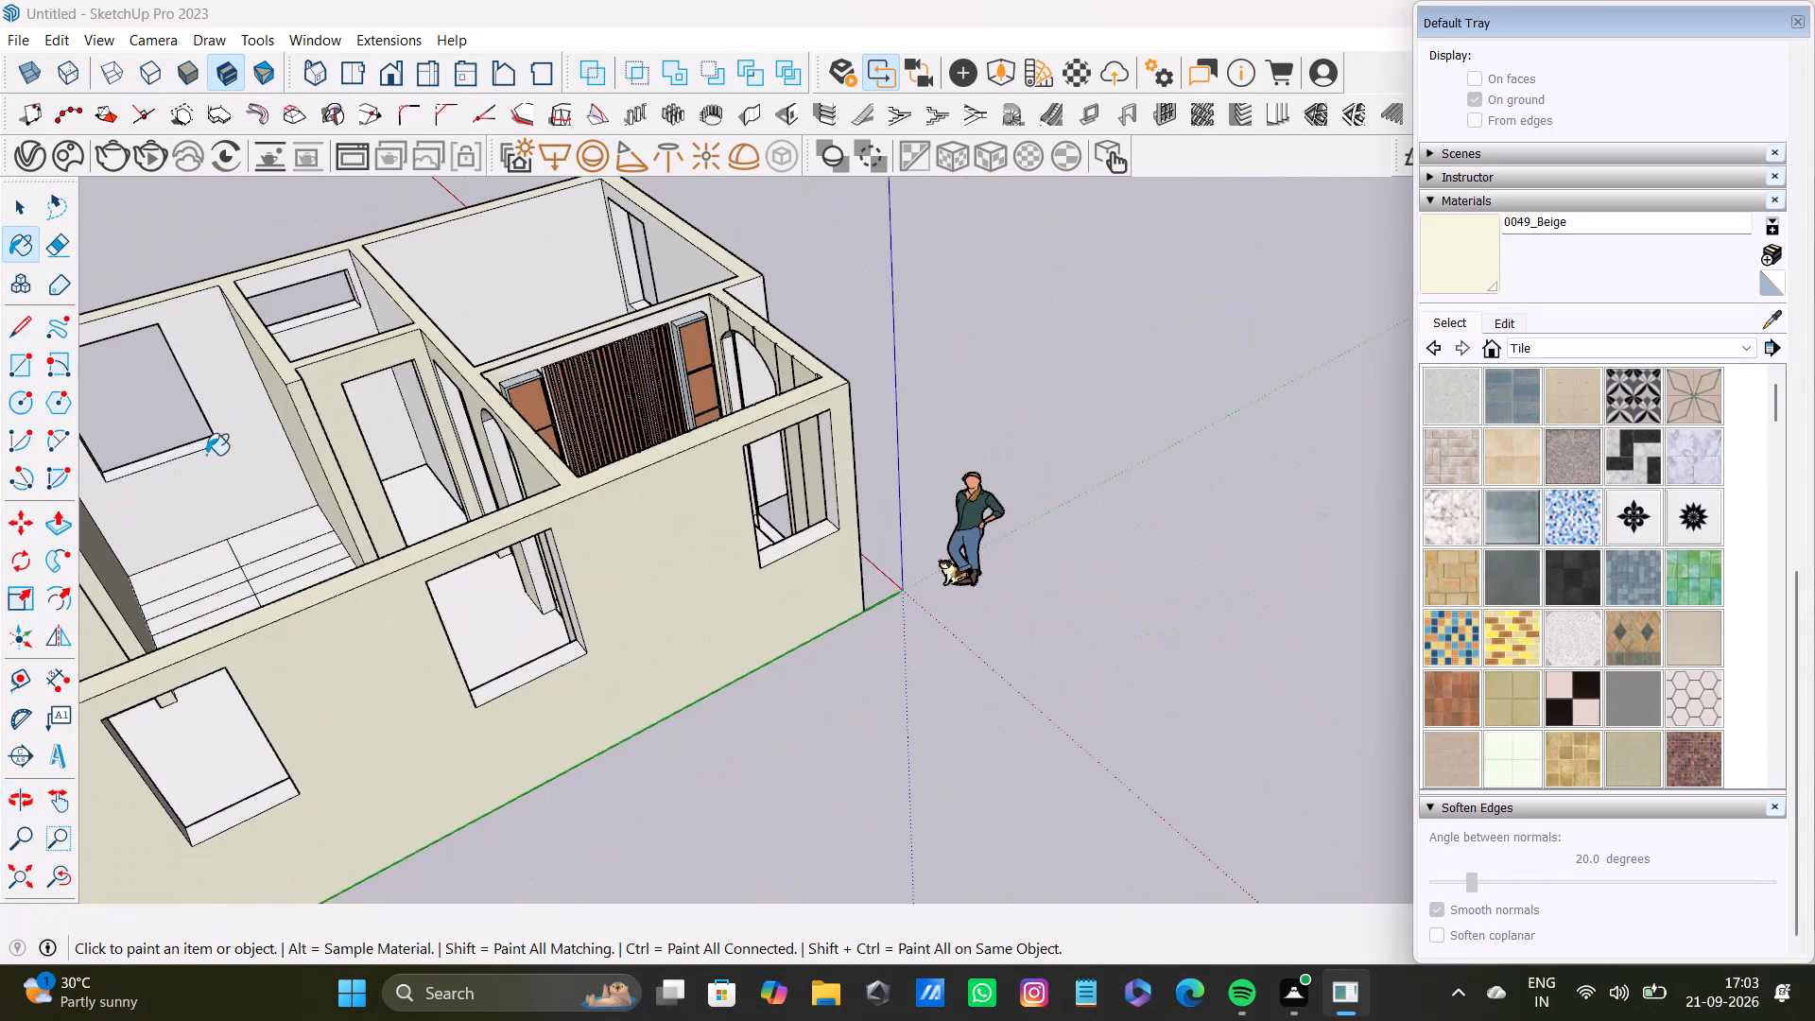
left_click(223, 446)
Widen the large staircase window with Push/Pull, adjusting the position of its side reveal farther from the marble-tiled bathroom.
scroll(225, 455, "down", 4)
middle_click_drag(206, 478, 572, 460)
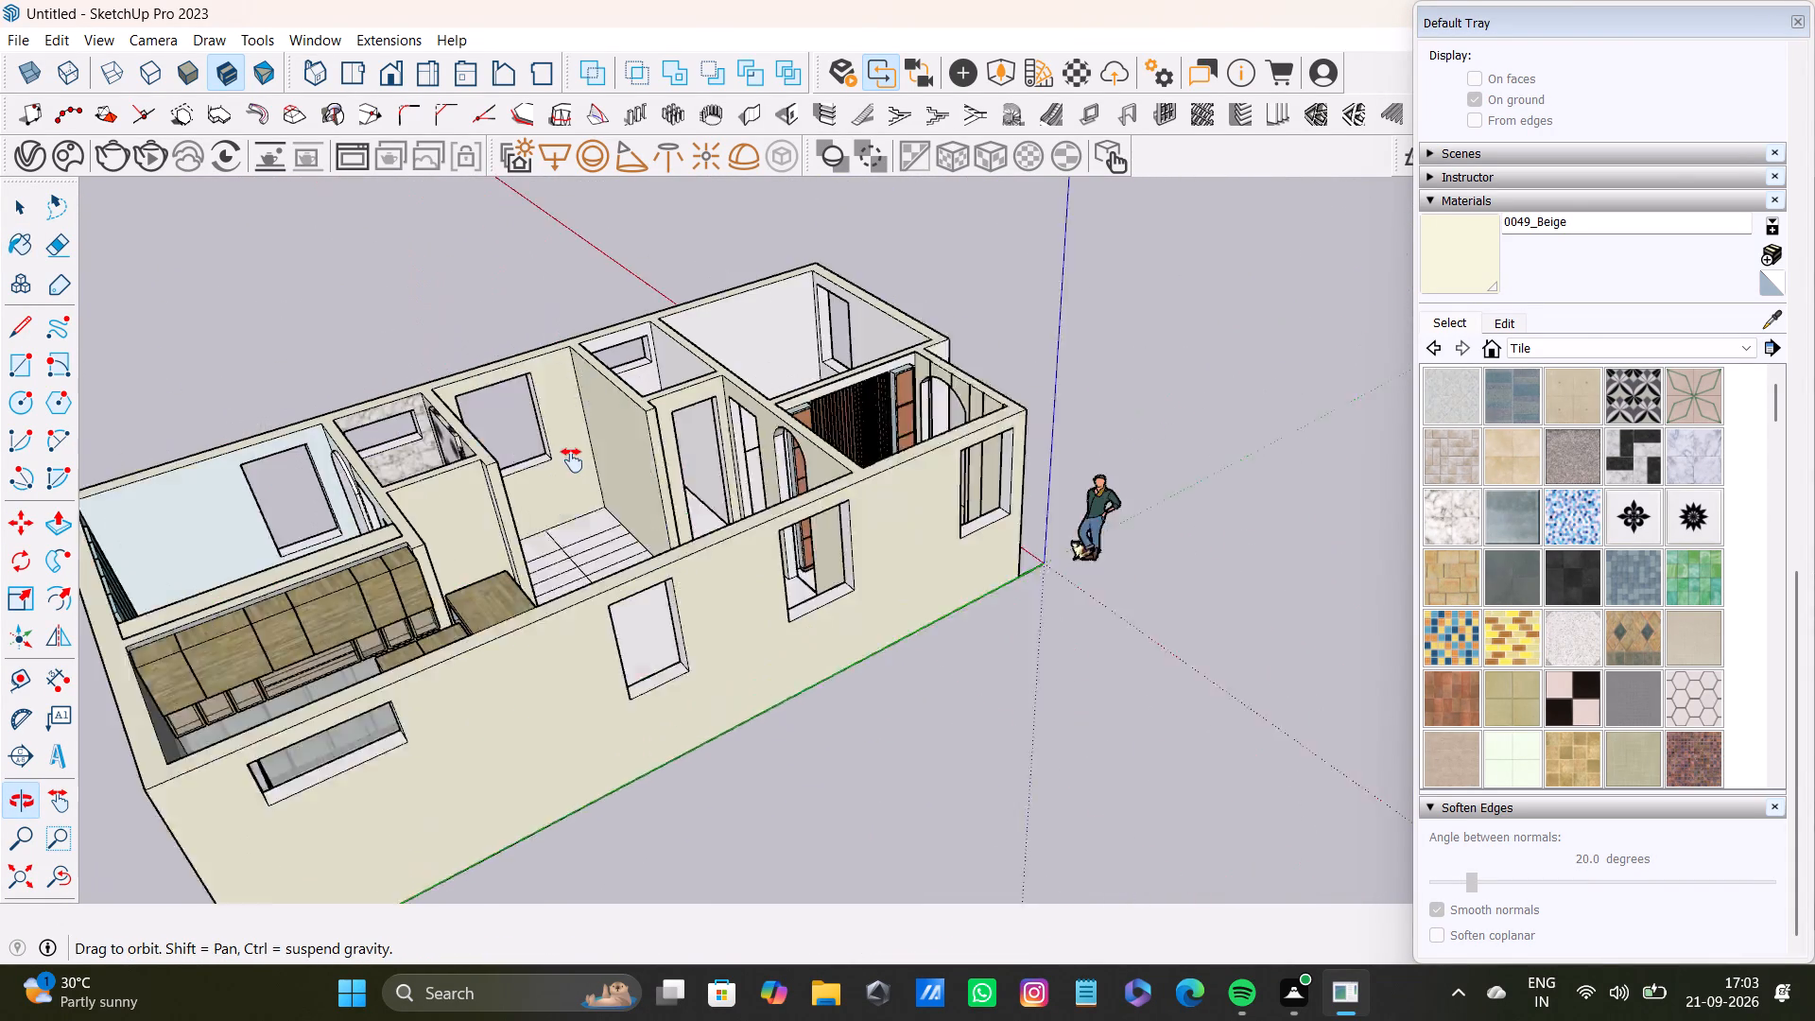
middle_click_drag(572, 460, 586, 472)
middle_click_drag(650, 485, 227, 485)
scroll(564, 323, "up", 3)
middle_click_drag(793, 303, 536, 514, "shift")
scroll(632, 565, "up", 2)
middle_click_drag(689, 543, 817, 505)
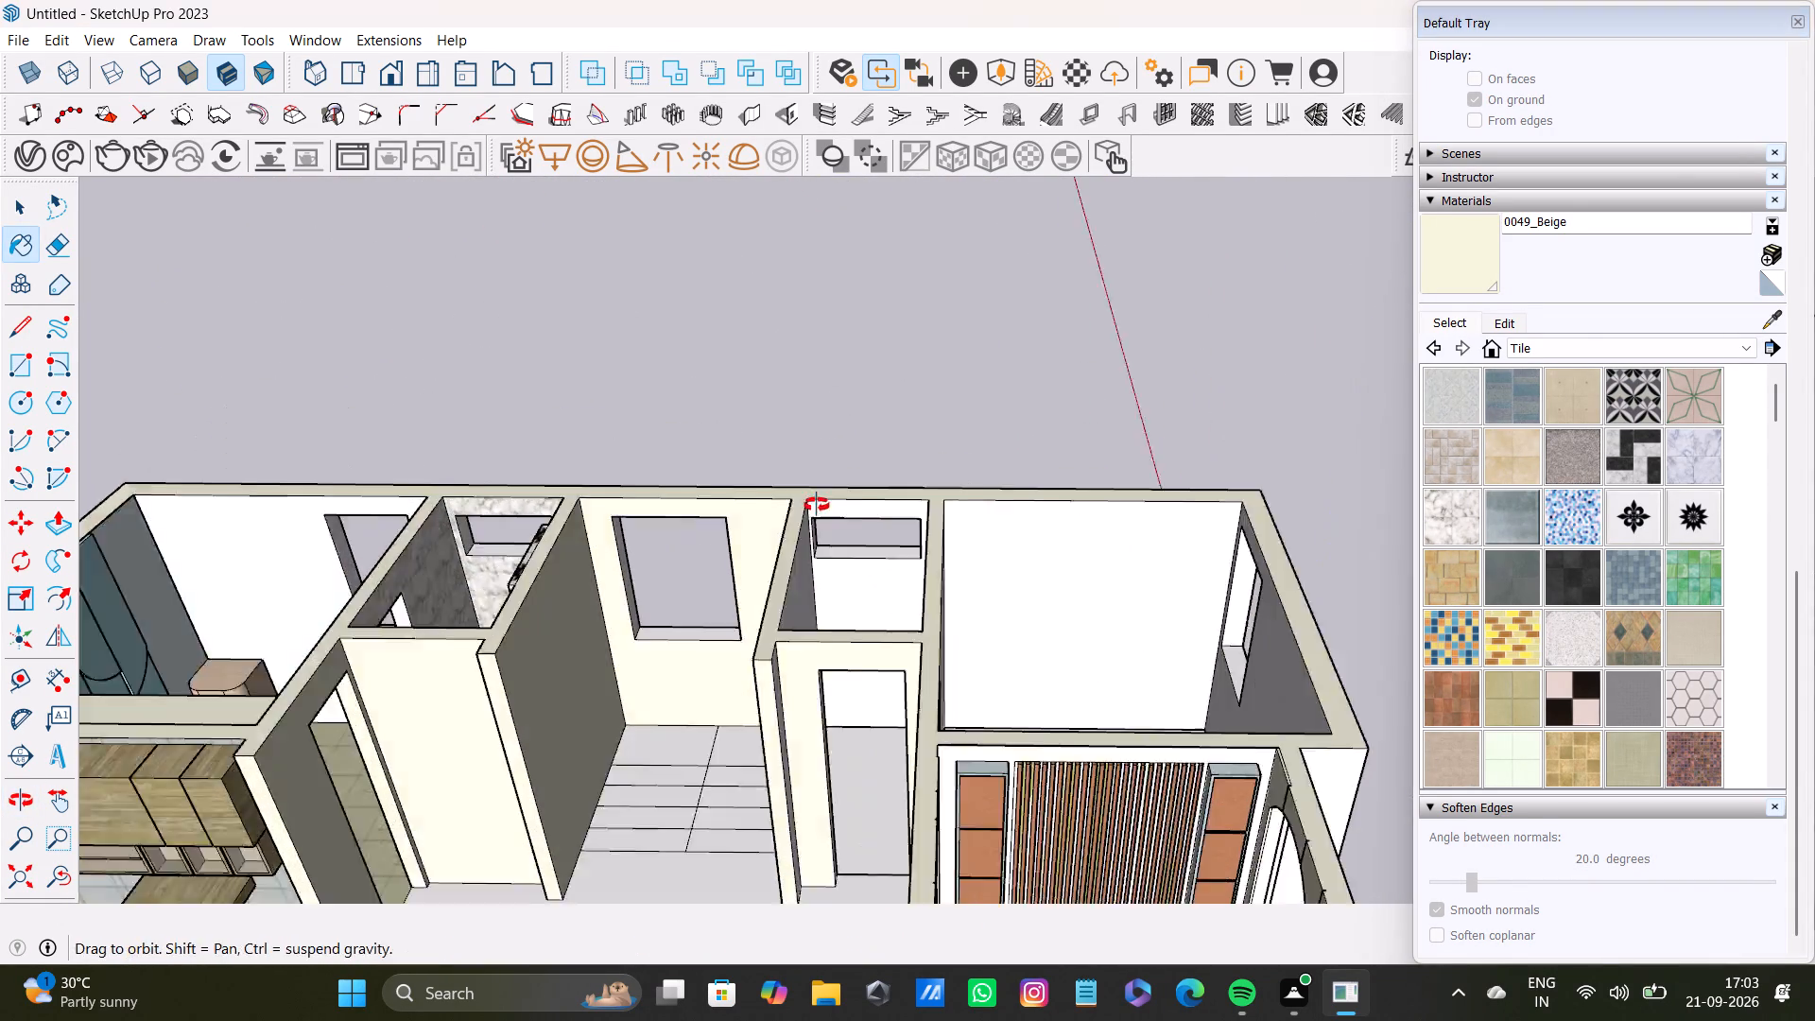
middle_click_drag(817, 505, 893, 473)
scroll(591, 620, "up", 3)
key("space")
scroll(717, 665, "up", 1)
middle_click_drag(717, 665, 786, 638)
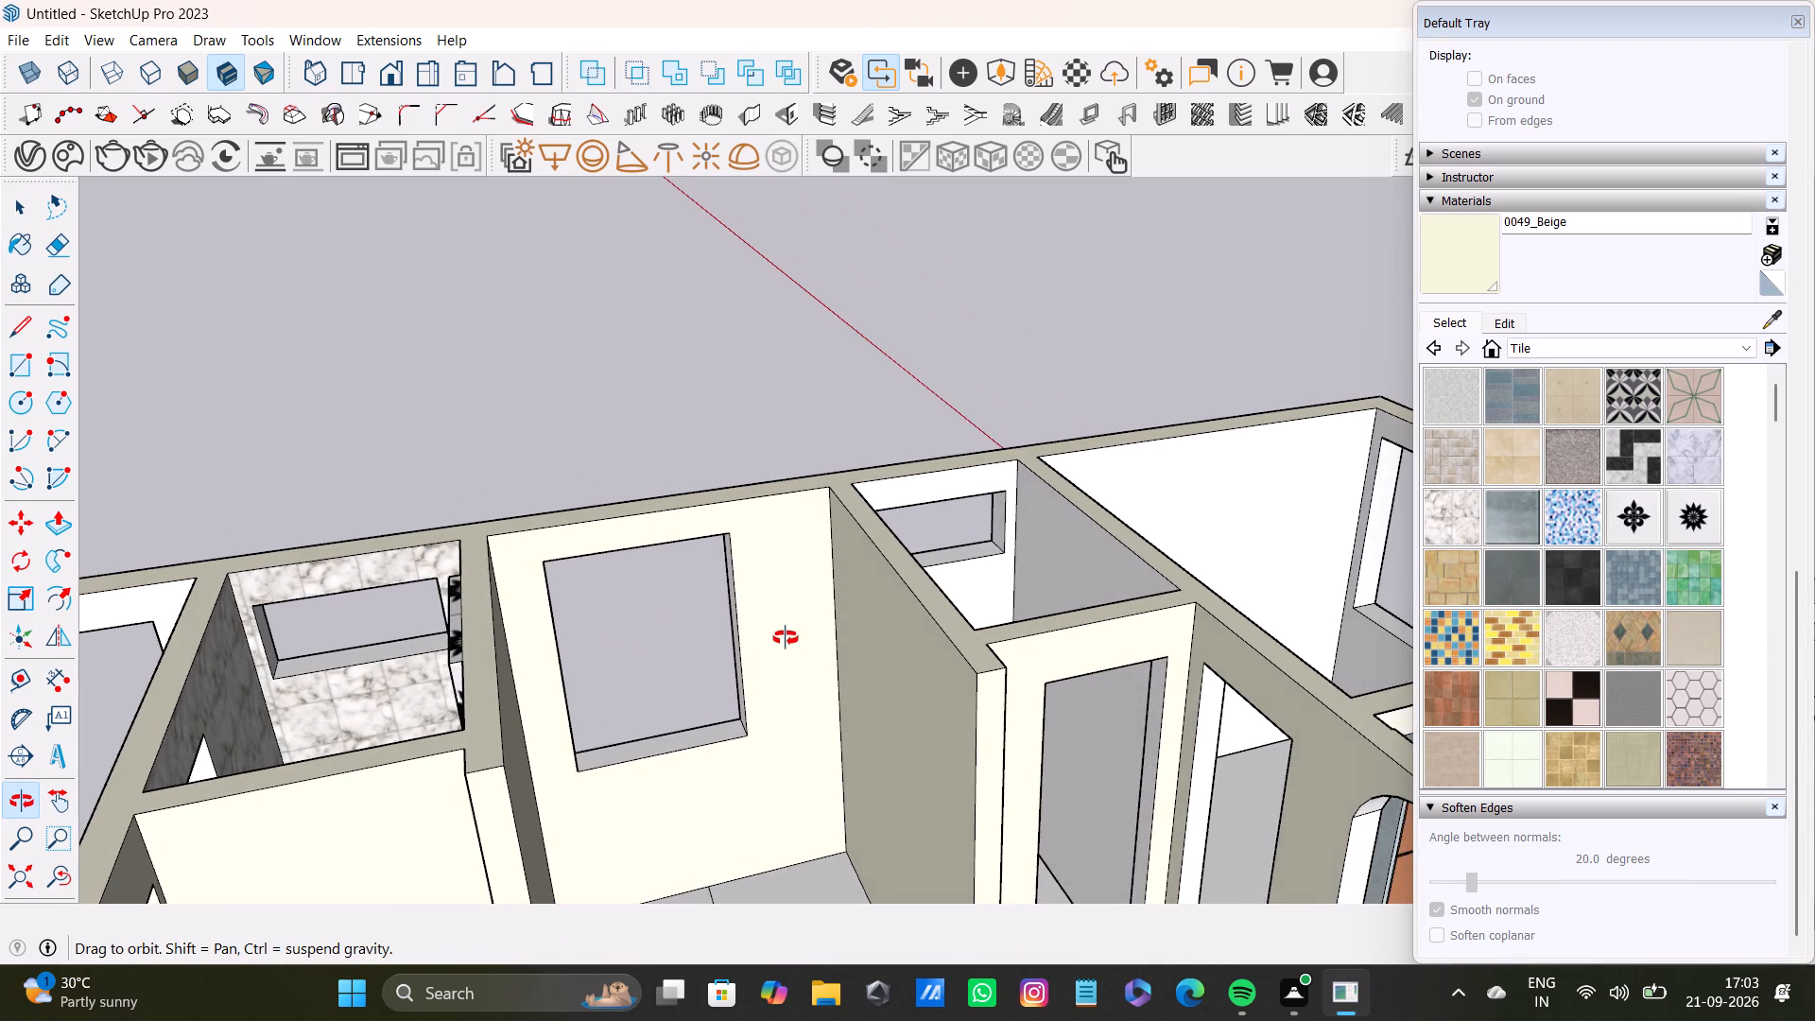
middle_click_drag(786, 638, 832, 595)
scroll(741, 570, "up", 3)
middle_click_drag(737, 589, 675, 485)
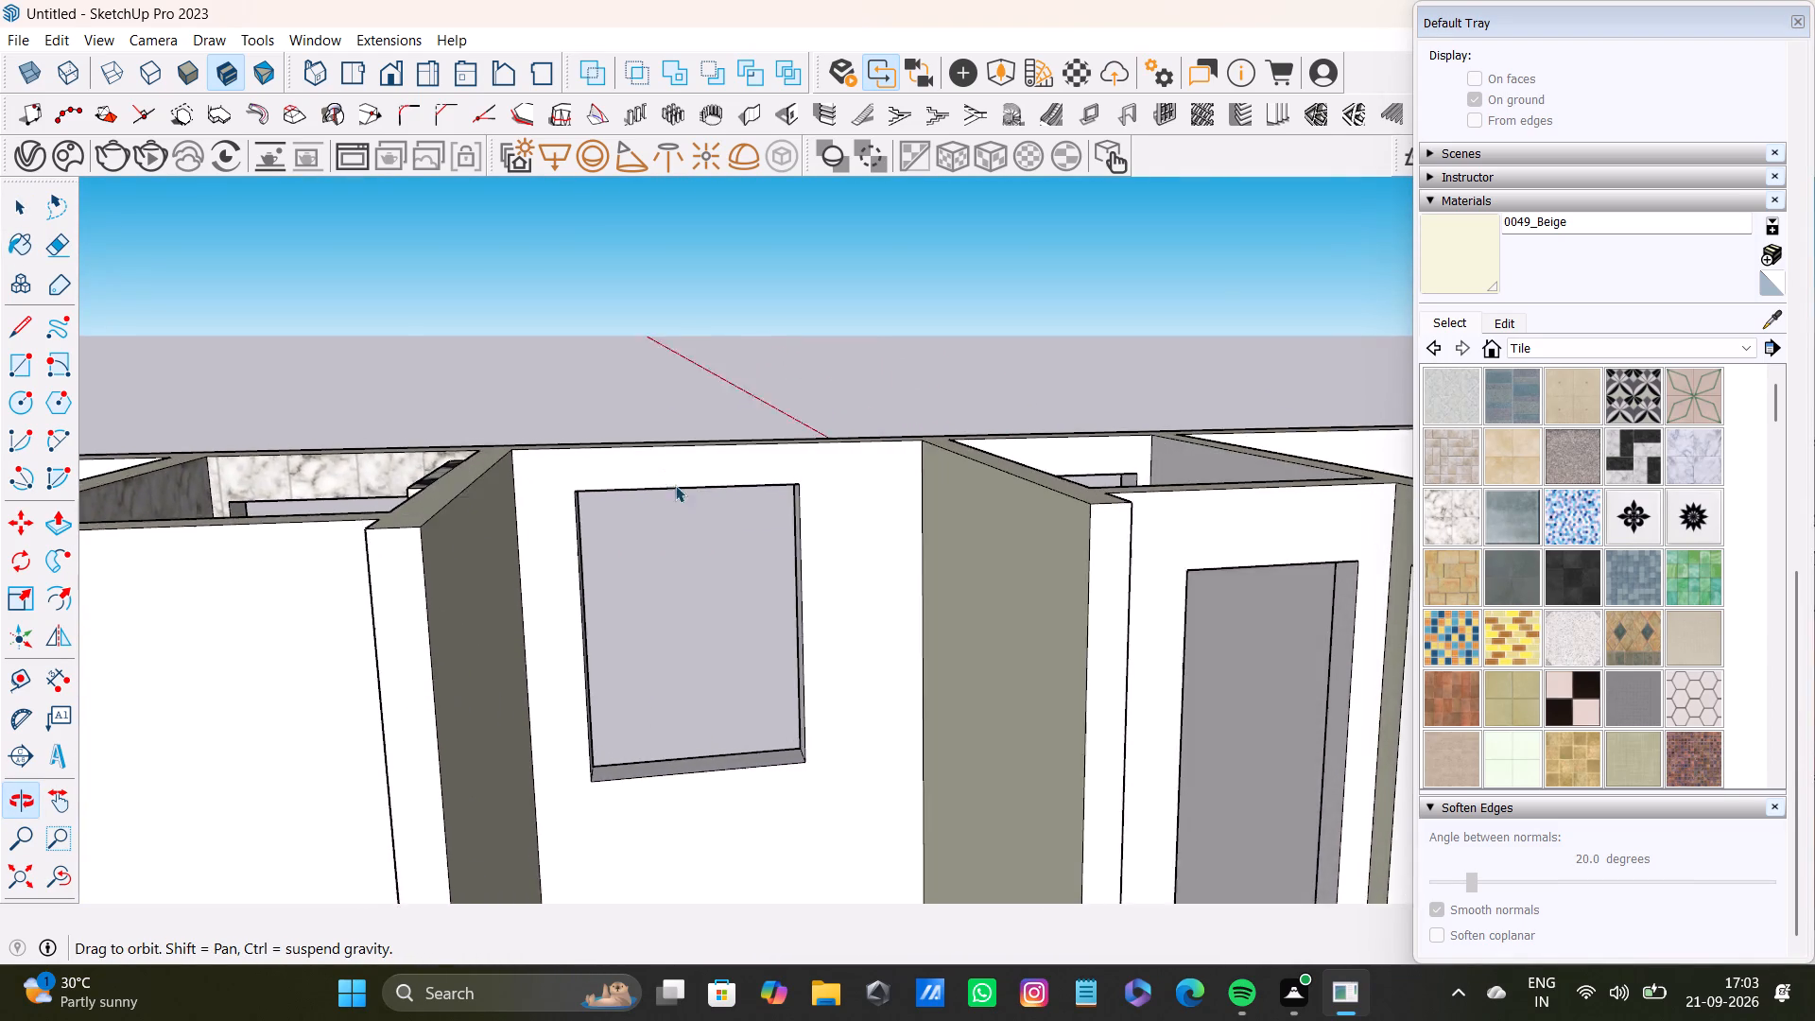
middle_click_drag(675, 485, 679, 473)
scroll(700, 545, "up", 4, "shift")
middle_click_drag(722, 553, 815, 498)
key("space")
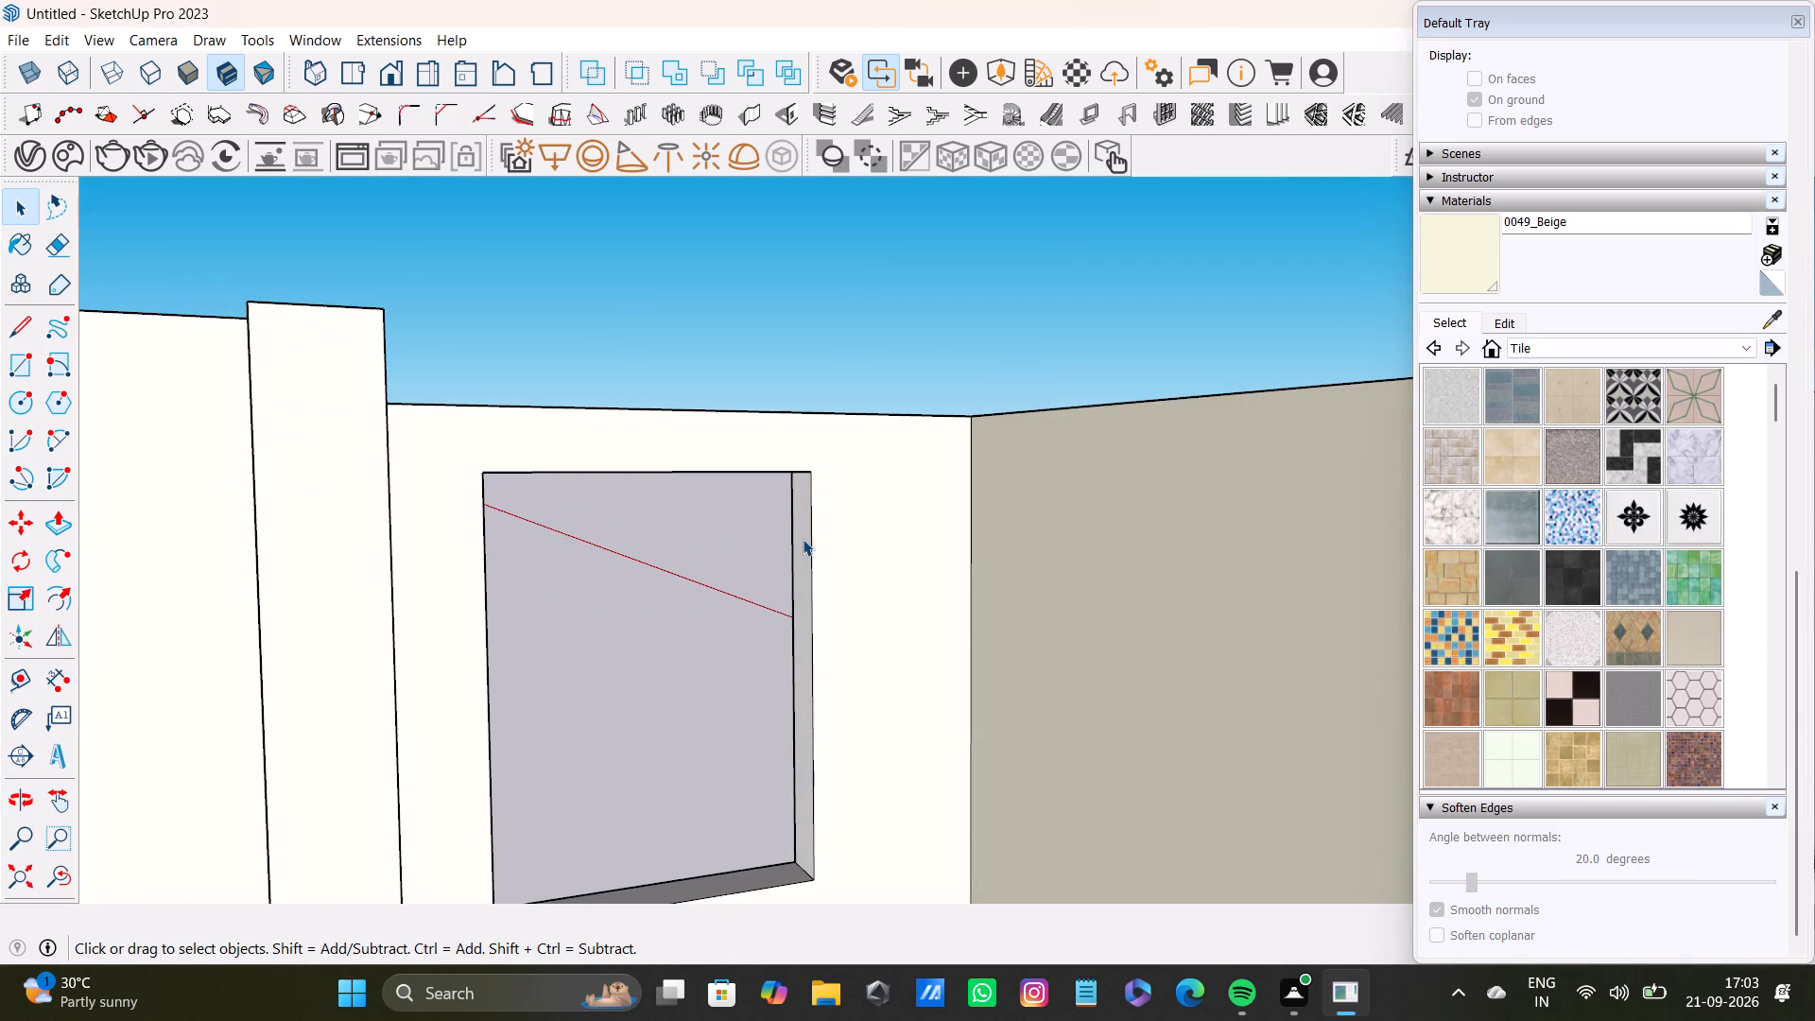
left_click(803, 539)
key("p")
left_click_drag(803, 539, 906, 534)
middle_click_drag(910, 553, 723, 602)
scroll(889, 541, "up", 3)
middle_click_drag(891, 548, 943, 561)
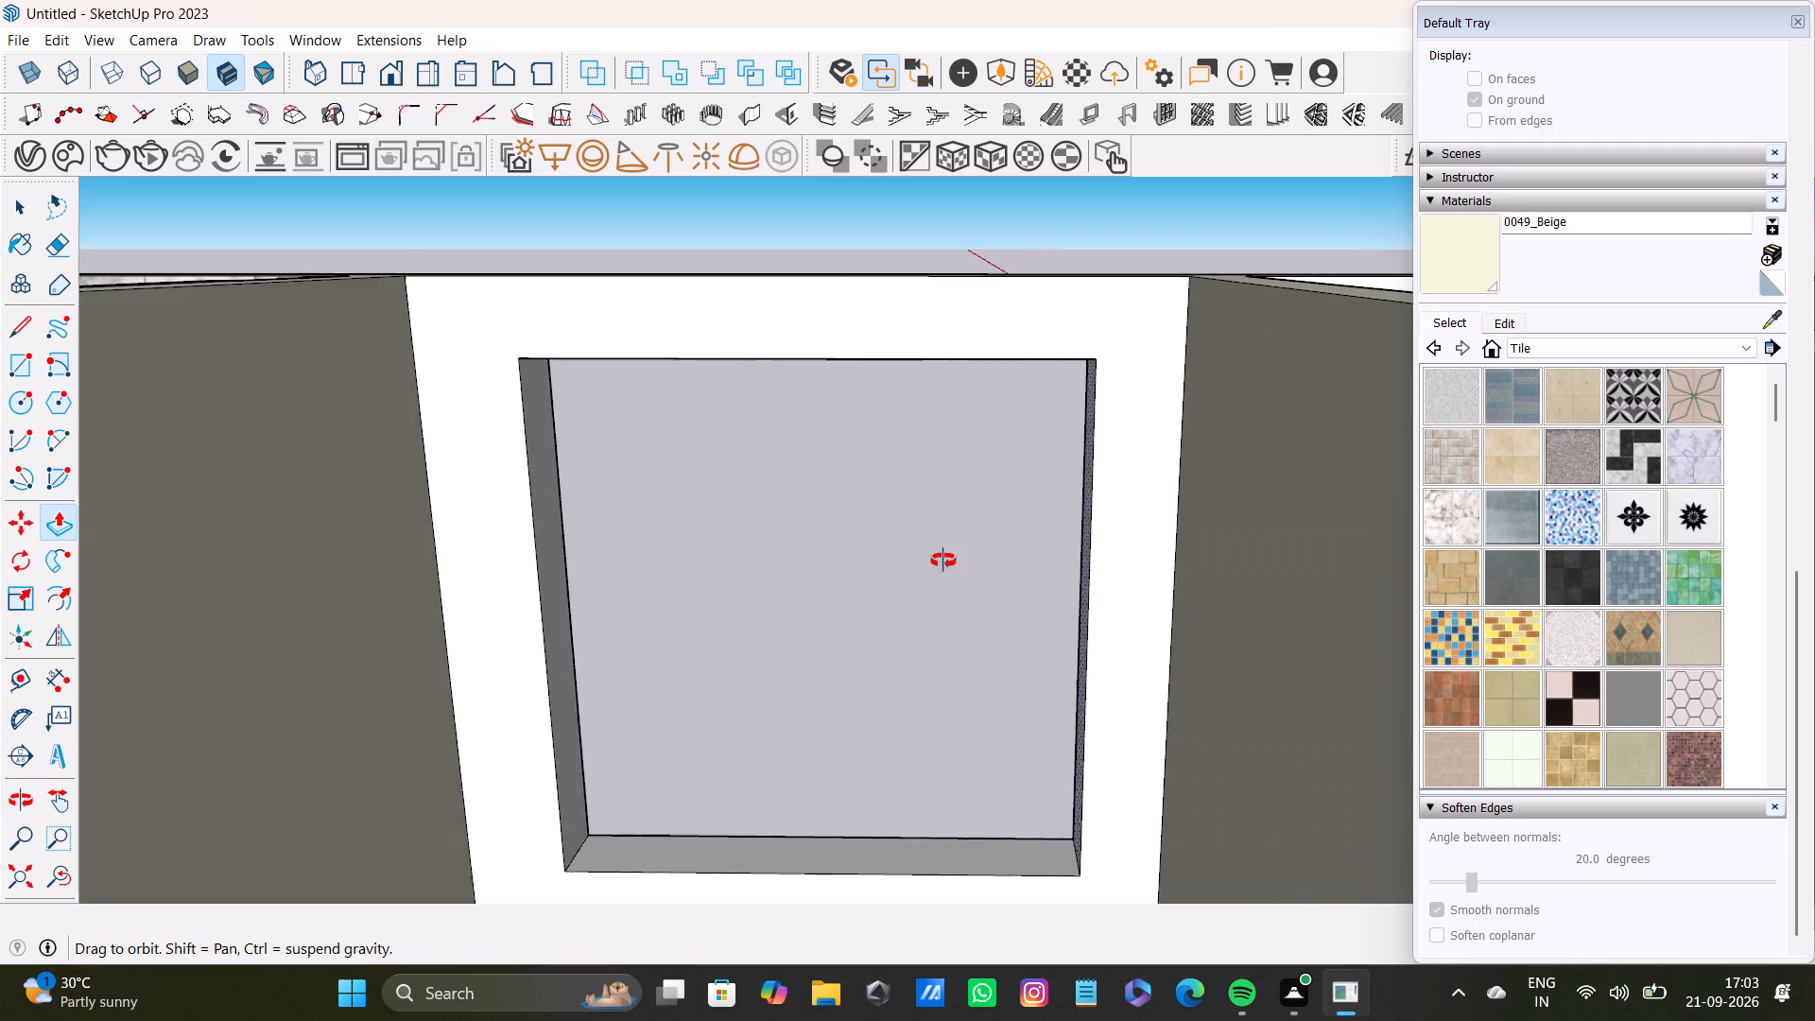
middle_click_drag(943, 561, 1028, 583)
left_click_drag(1064, 590, 1021, 593)
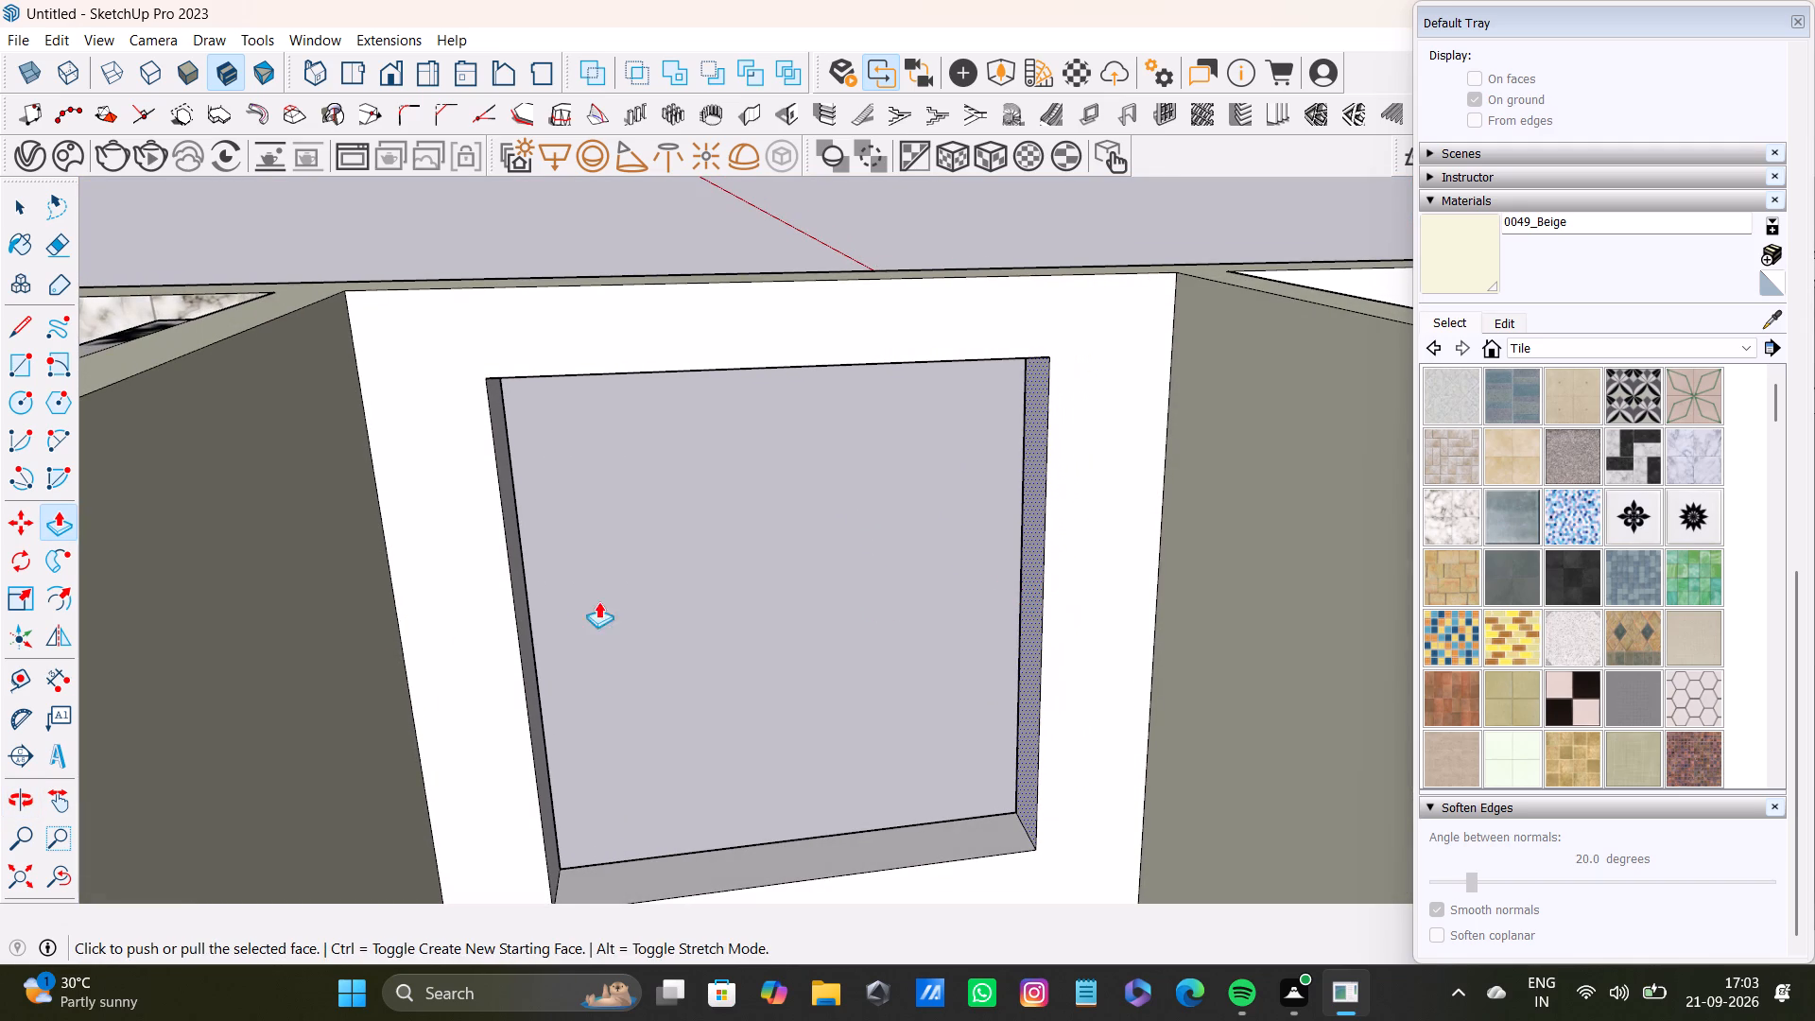
Push the staircase window's side reveal nearest the marble-tiled bathroom slightly inward to narrow the opening on that side.
middle_click_drag(614, 696, 429, 745)
key("space")
left_click(603, 693)
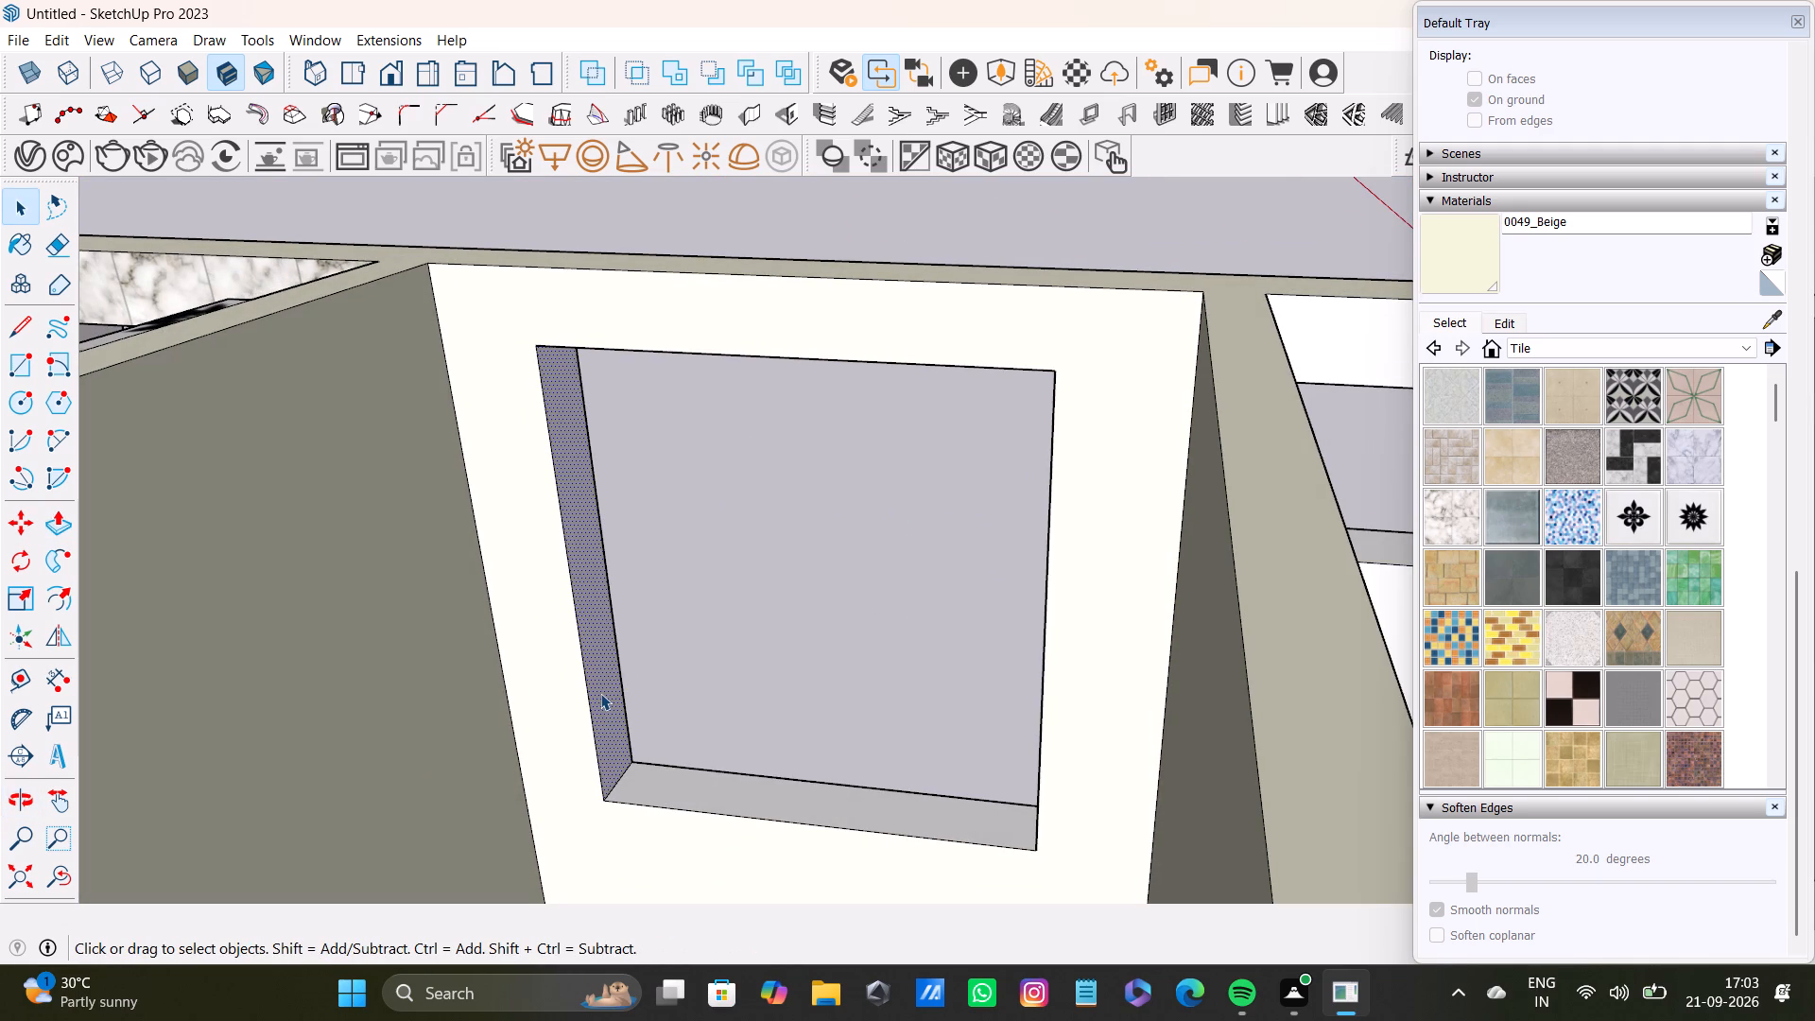
key("p")
left_click_drag(600, 693, 616, 707)
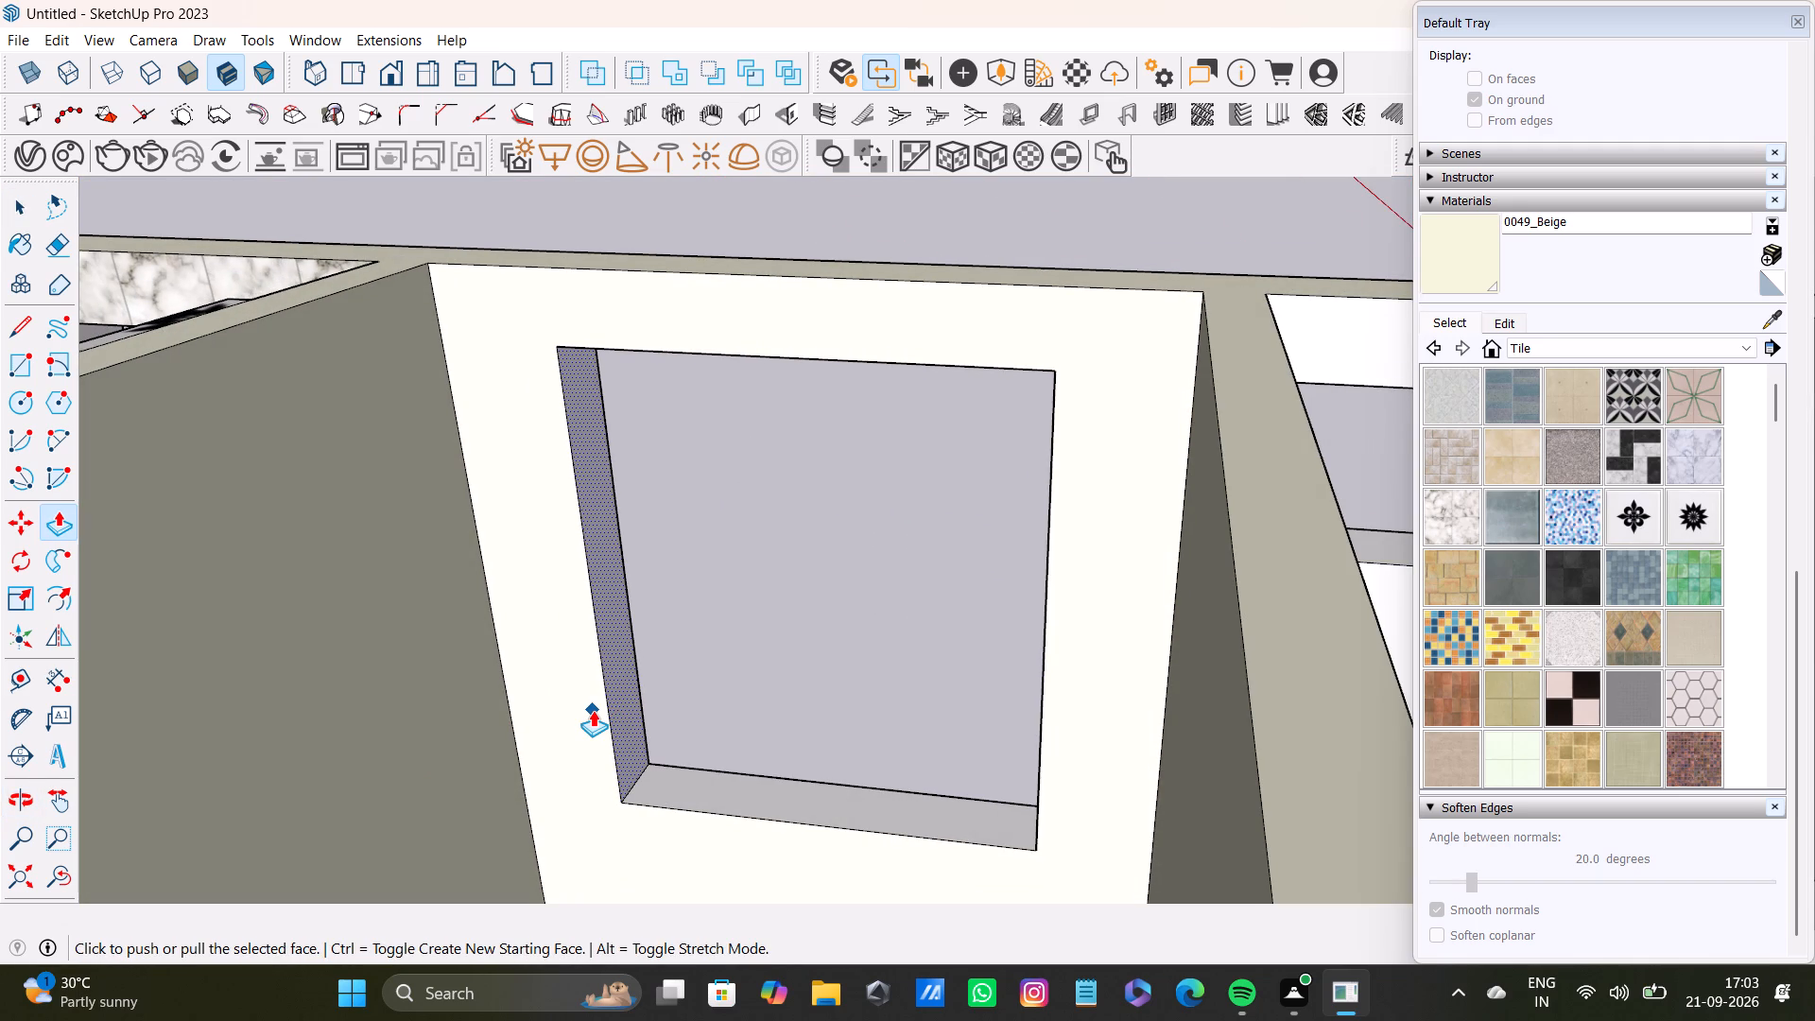
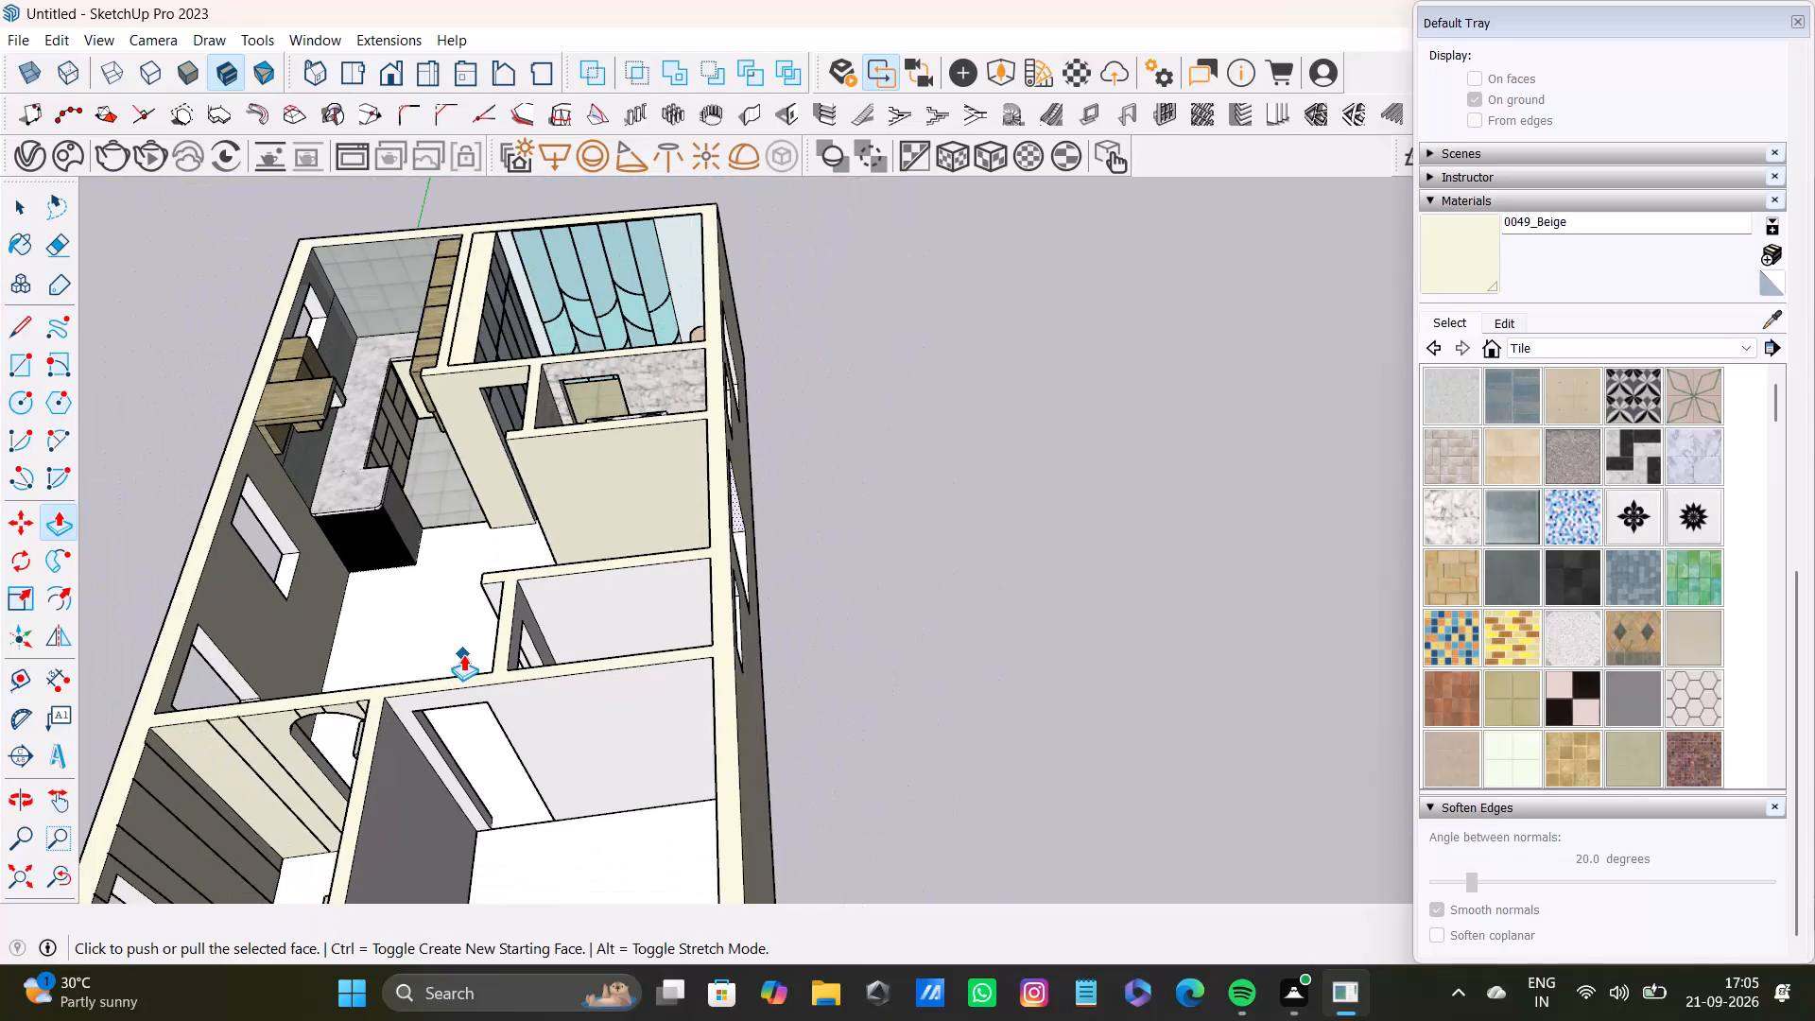
Inspect the house from above, including the staircase area, the small room beside it and the adjoining rooms.
scroll(625, 607, "up", 7, "shift")
middle_click_drag(625, 606, 860, 605, "shift")
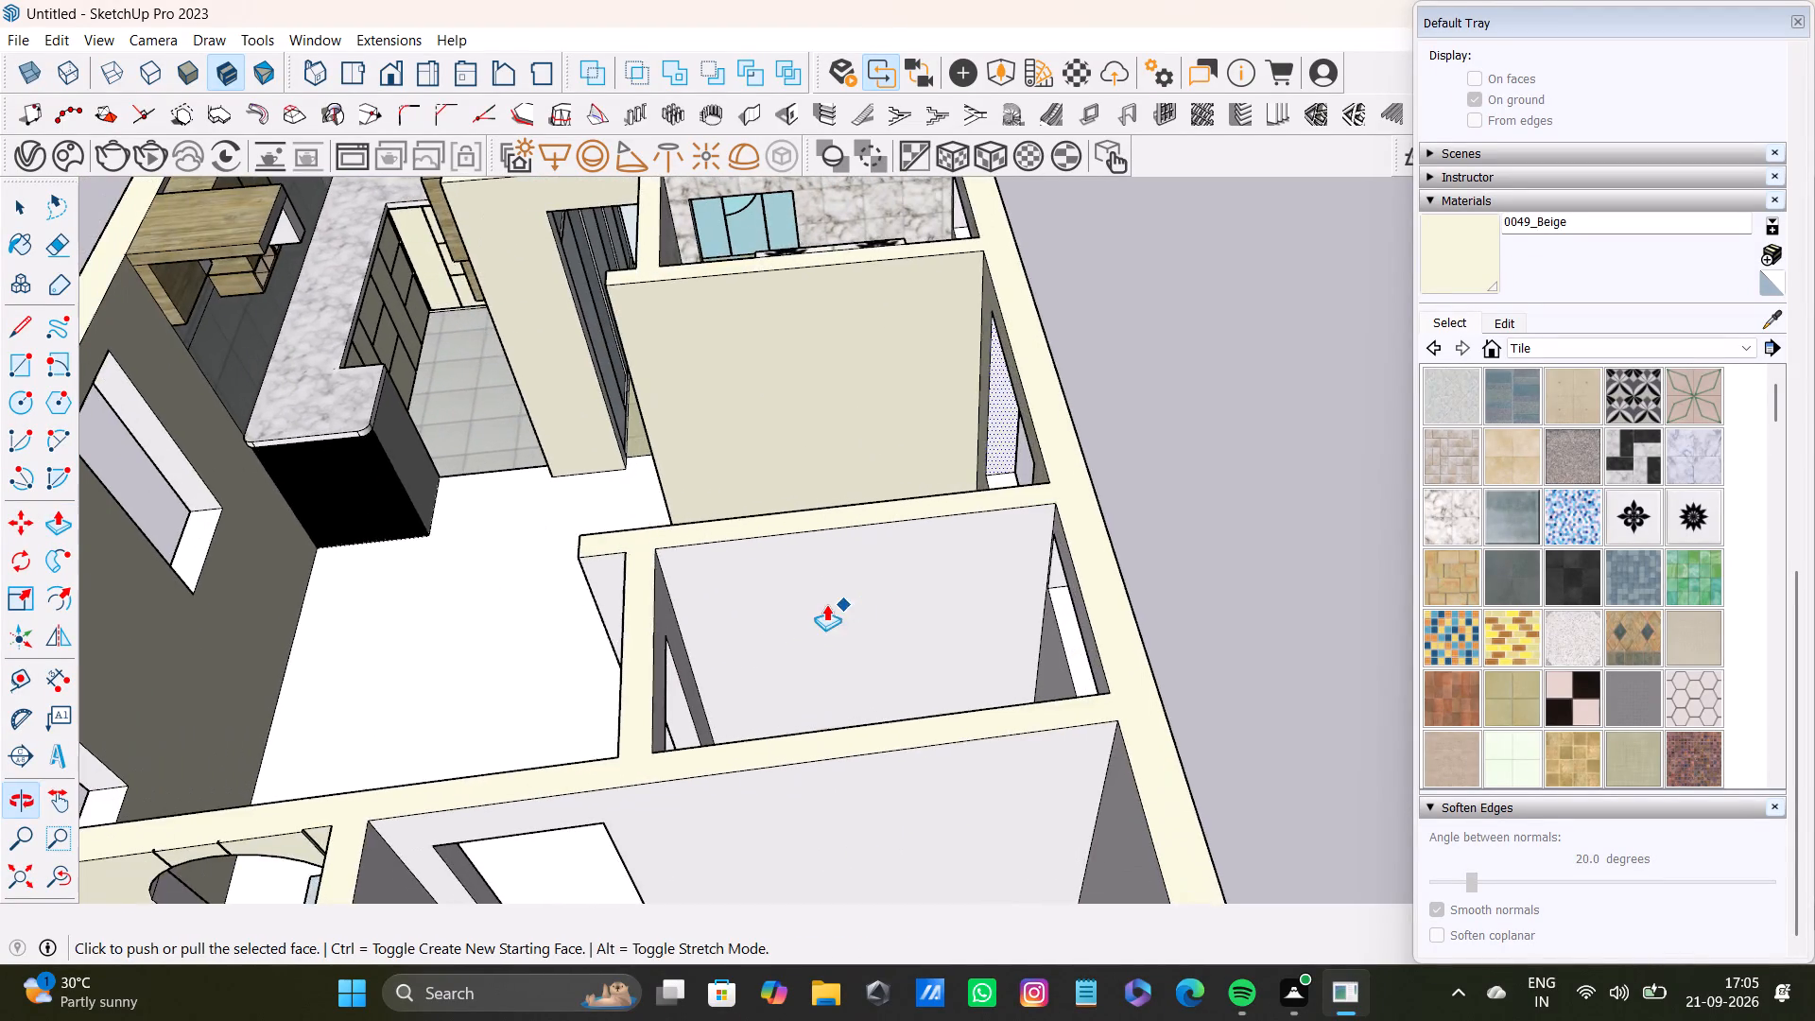
scroll(800, 587, "down", 6)
middle_click_drag(770, 632, 1290, 476)
scroll(1104, 492, "up", 5)
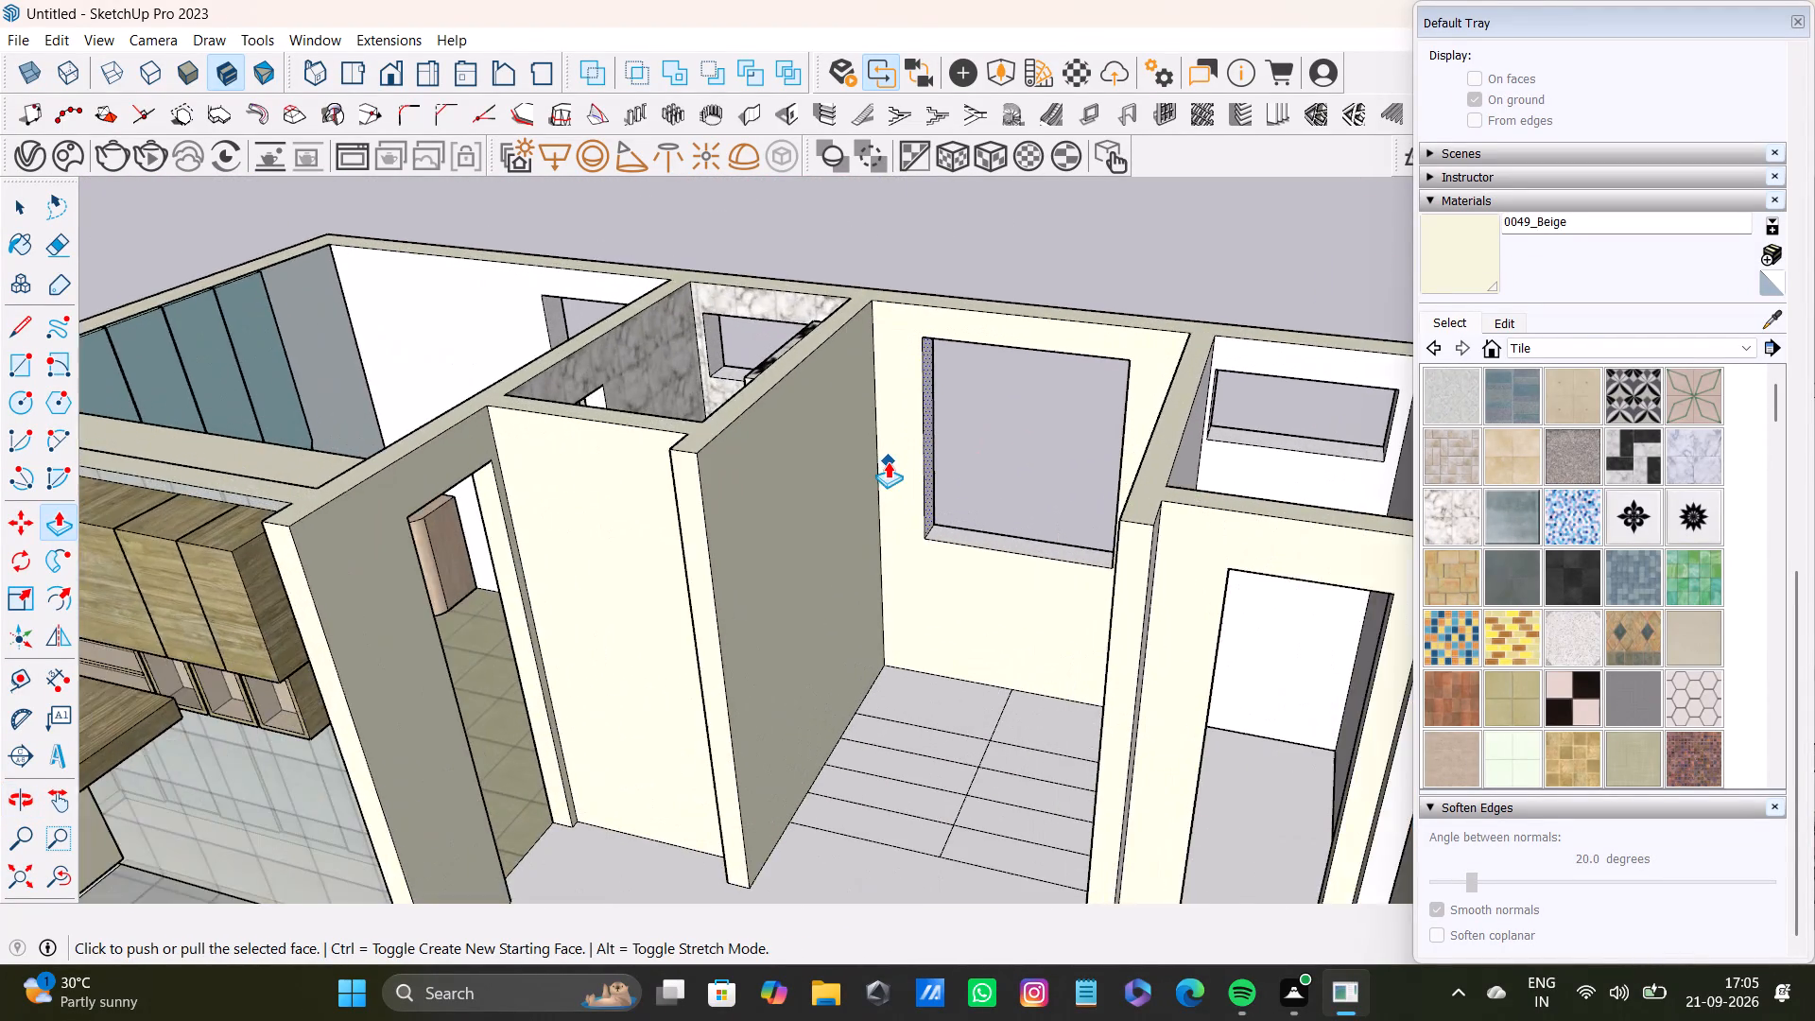
scroll(886, 461, "down", 8)
middle_click_drag(880, 477, 1156, 714)
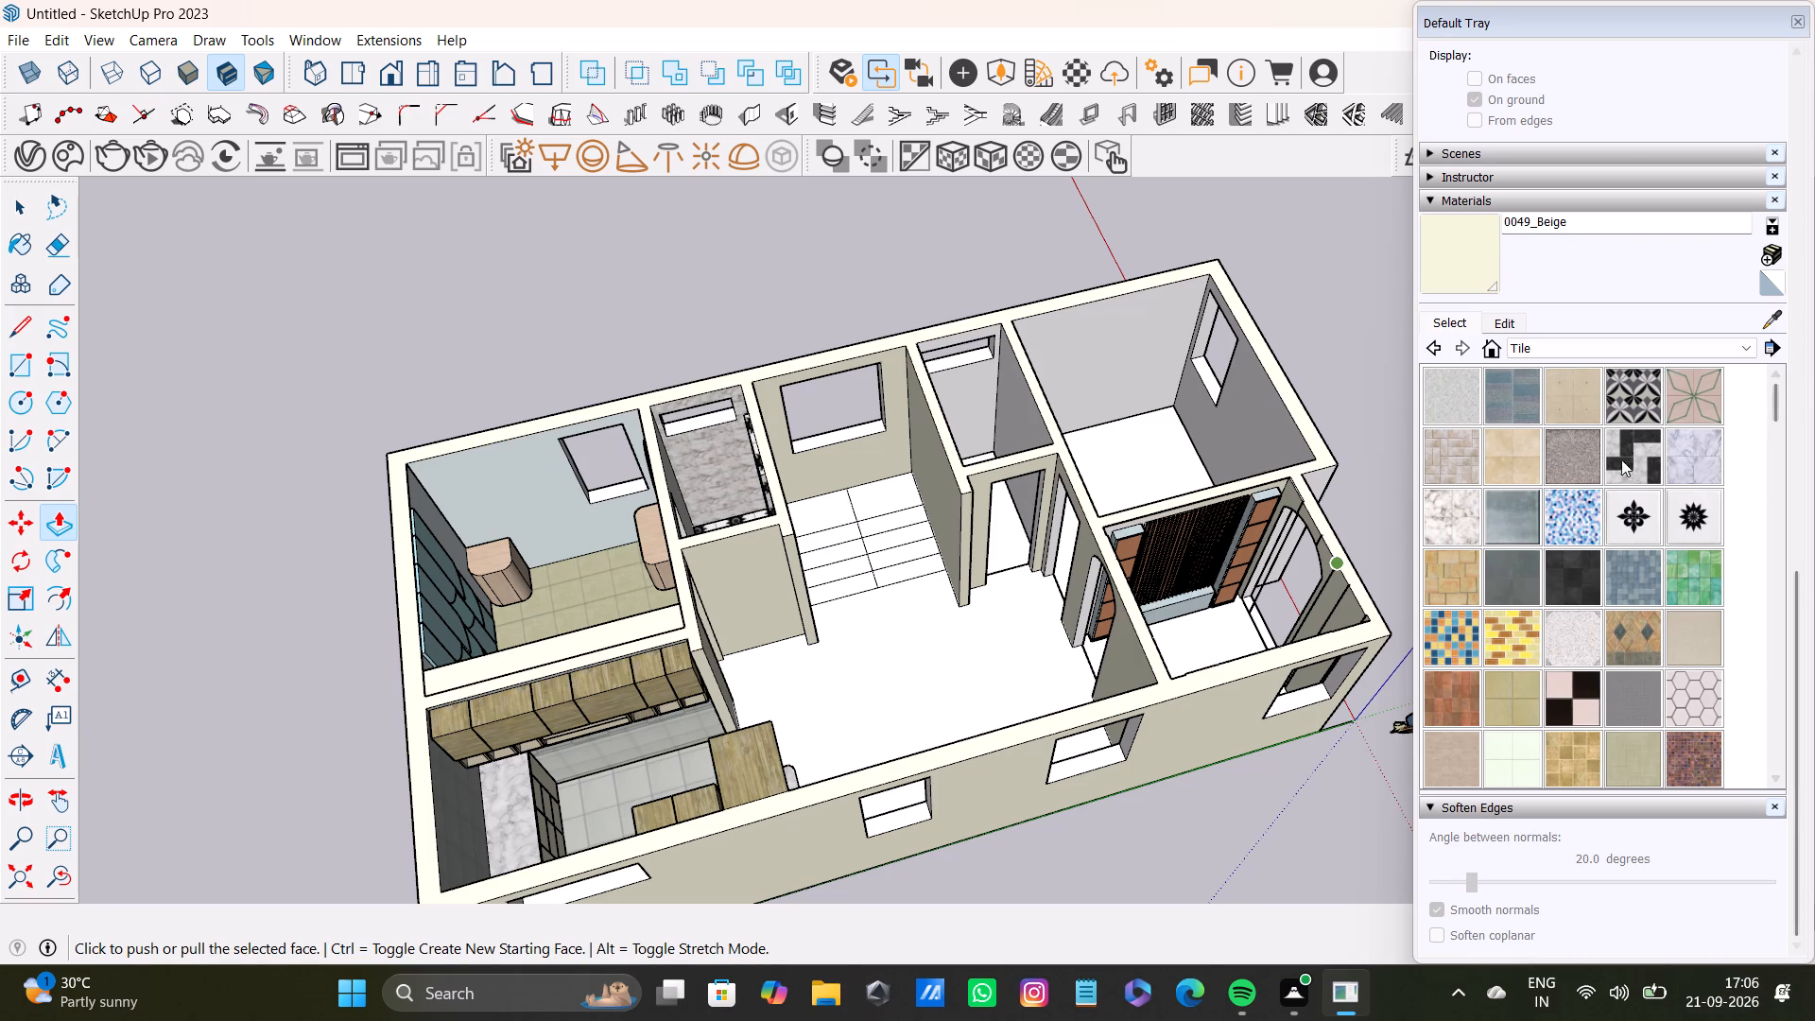
scroll(1142, 429, "up", 6)
middle_click_drag(1143, 465, 967, 531)
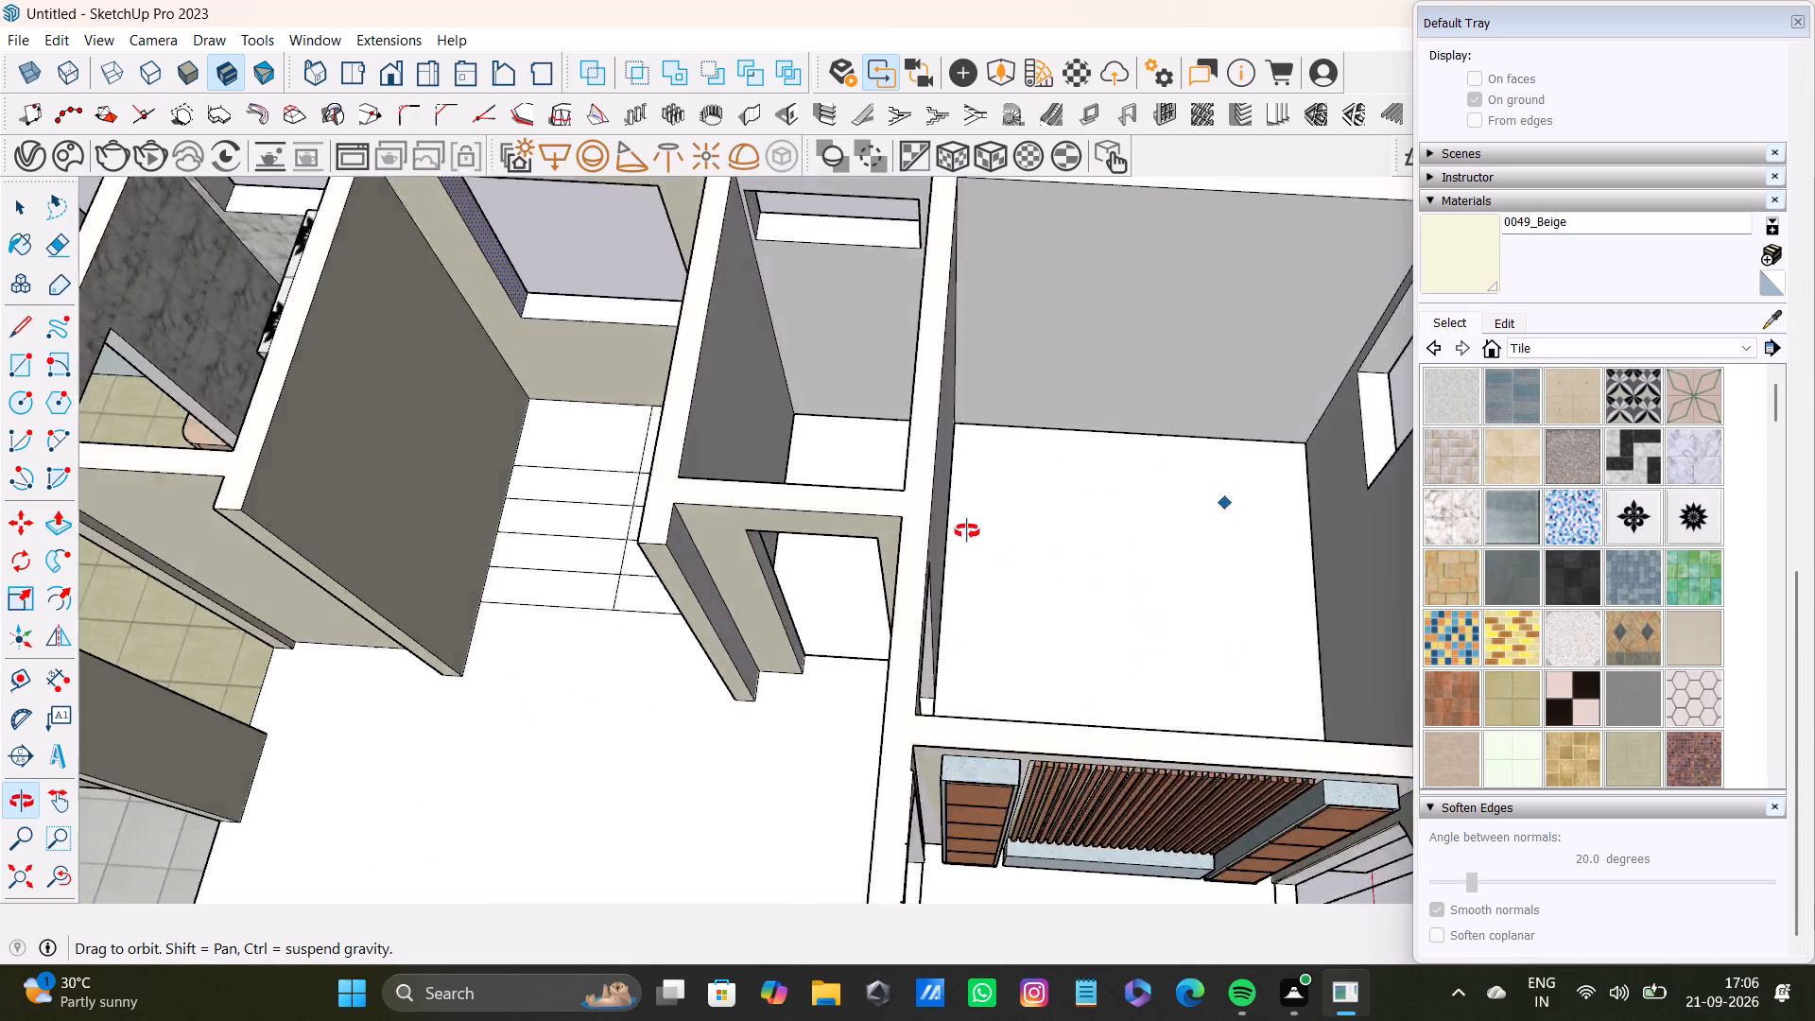
middle_click_drag(967, 531, 907, 603)
scroll(925, 597, "down", 6)
middle_click_drag(1059, 592, 818, 582, "shift")
scroll(809, 573, "up", 5)
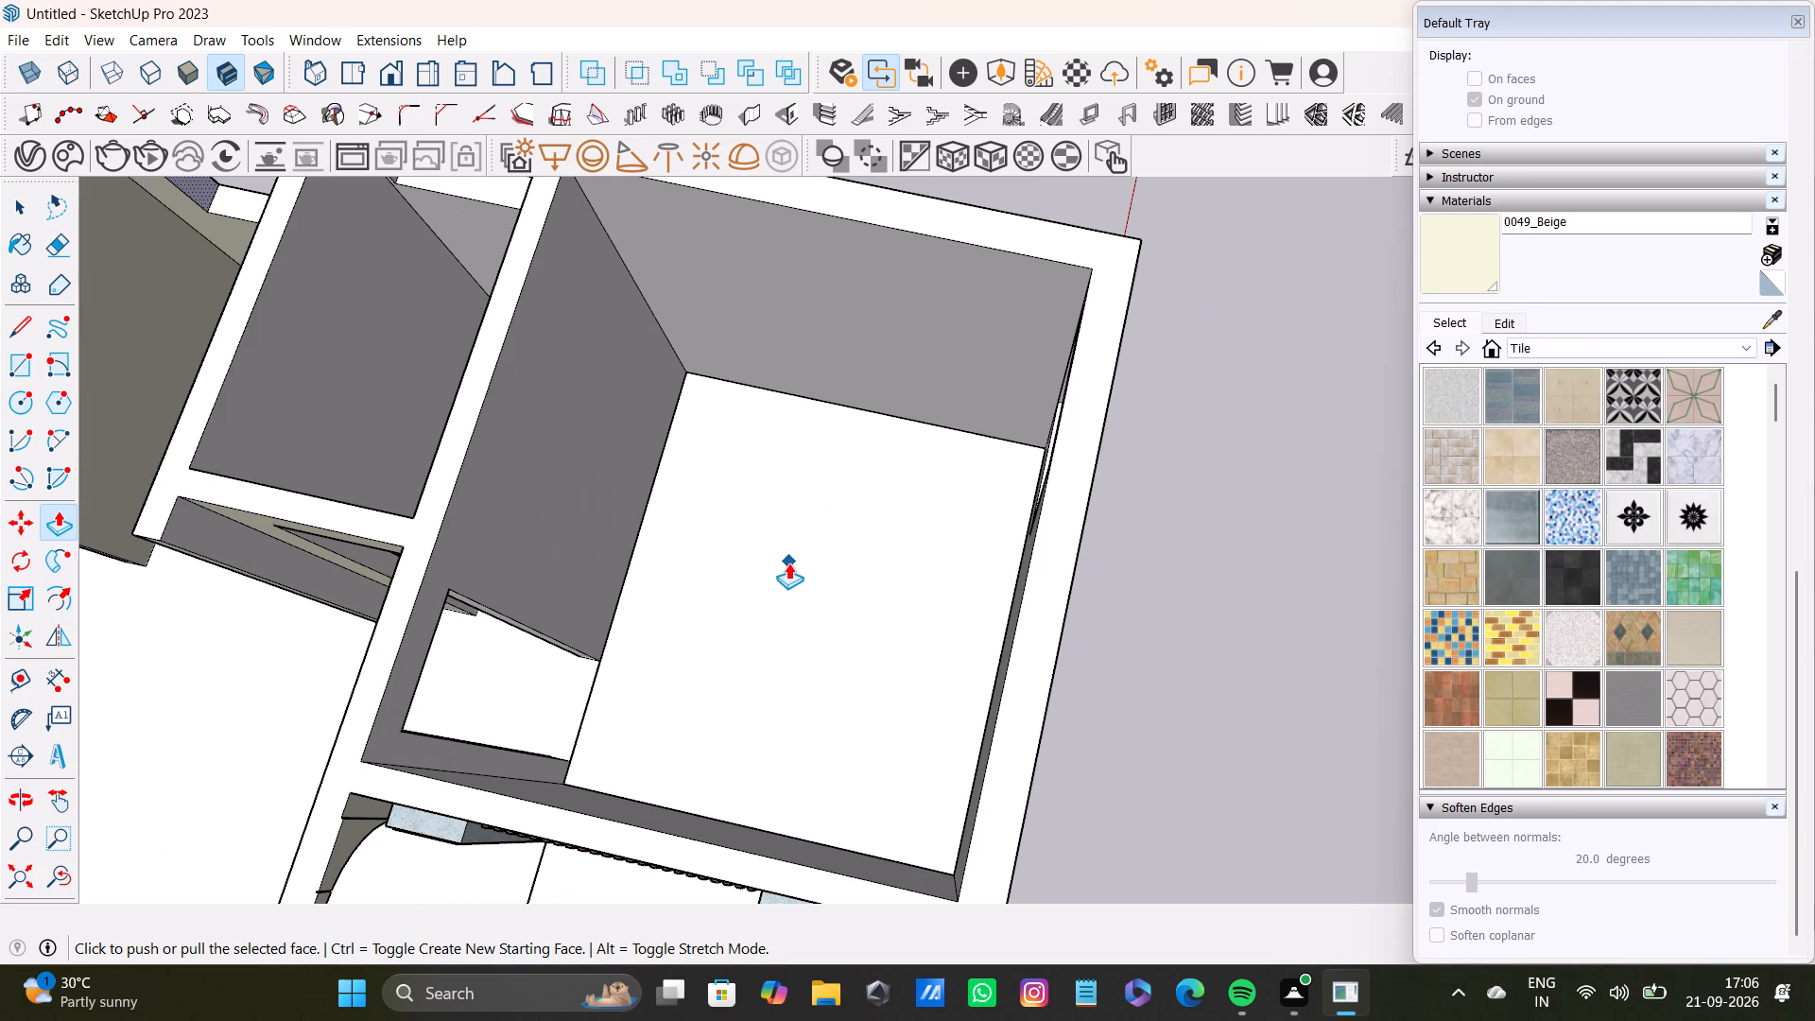
scroll(779, 422, "down", 7)
key("space")
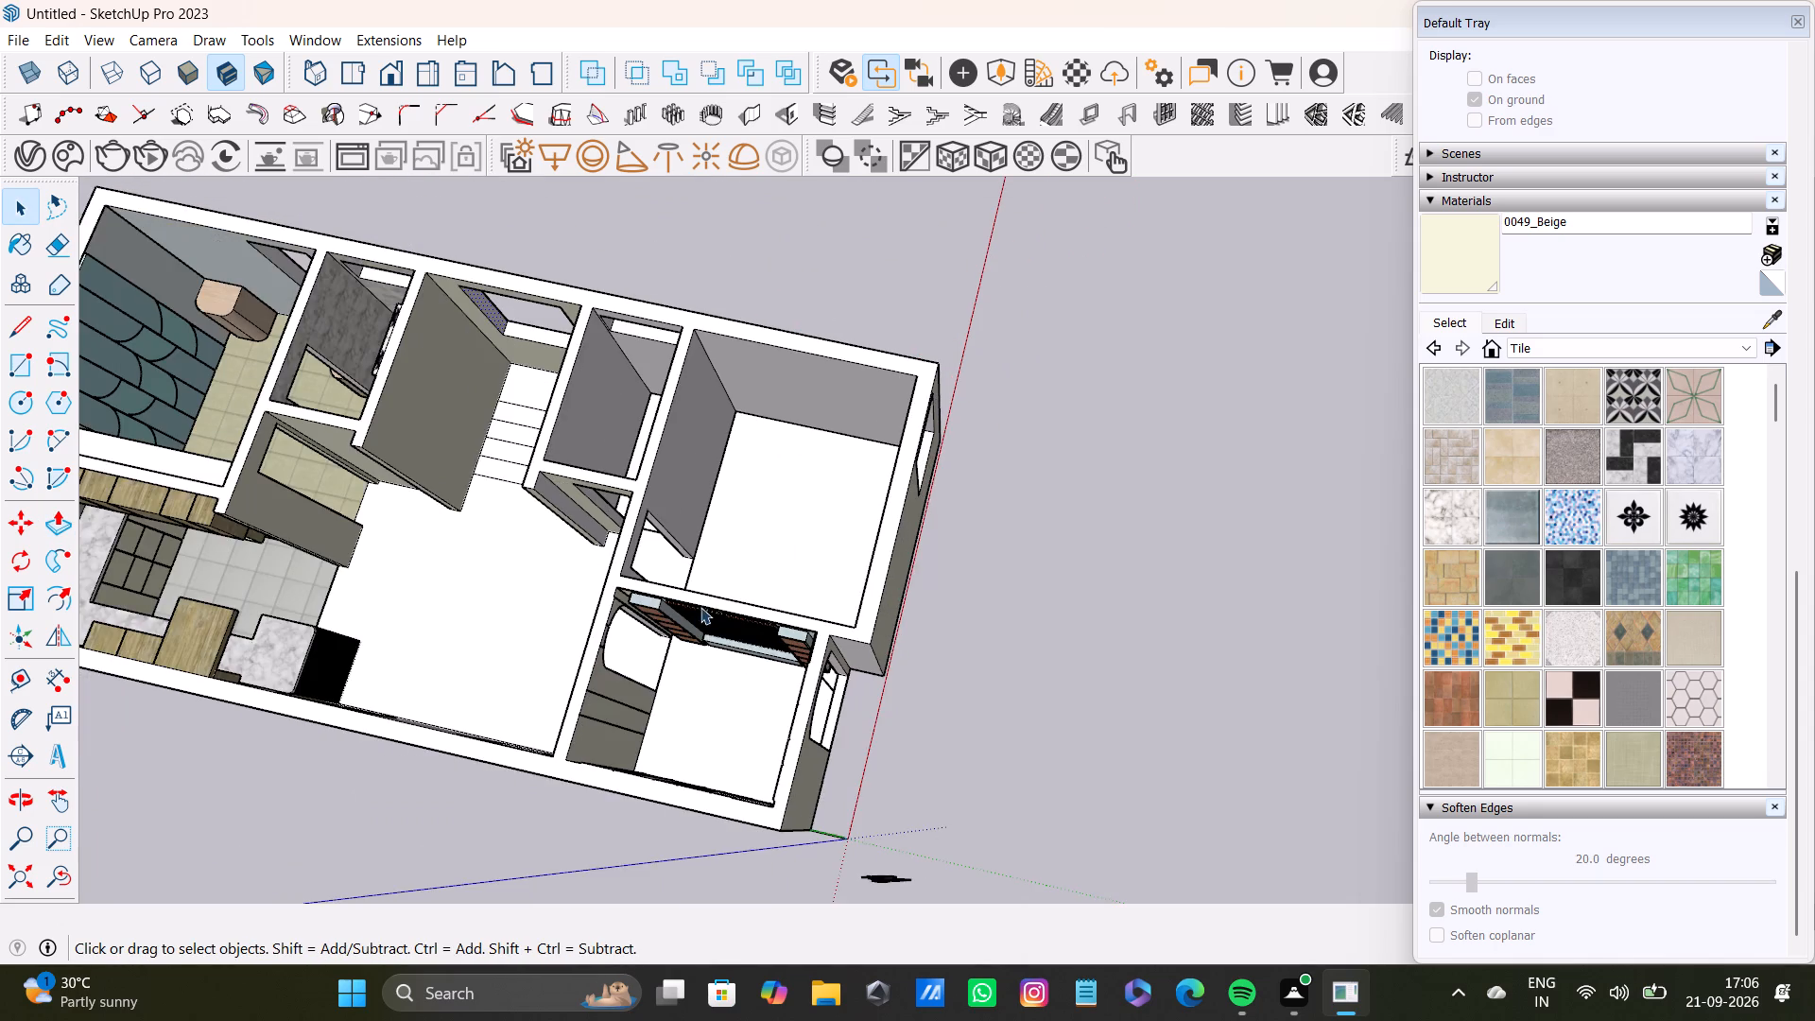
scroll(696, 613, "down", 4)
middle_click_drag(680, 623, 1100, 629, "shift")
scroll(956, 630, "up", 6)
scroll(957, 560, "down", 4)
middle_click_drag(934, 580, 797, 713)
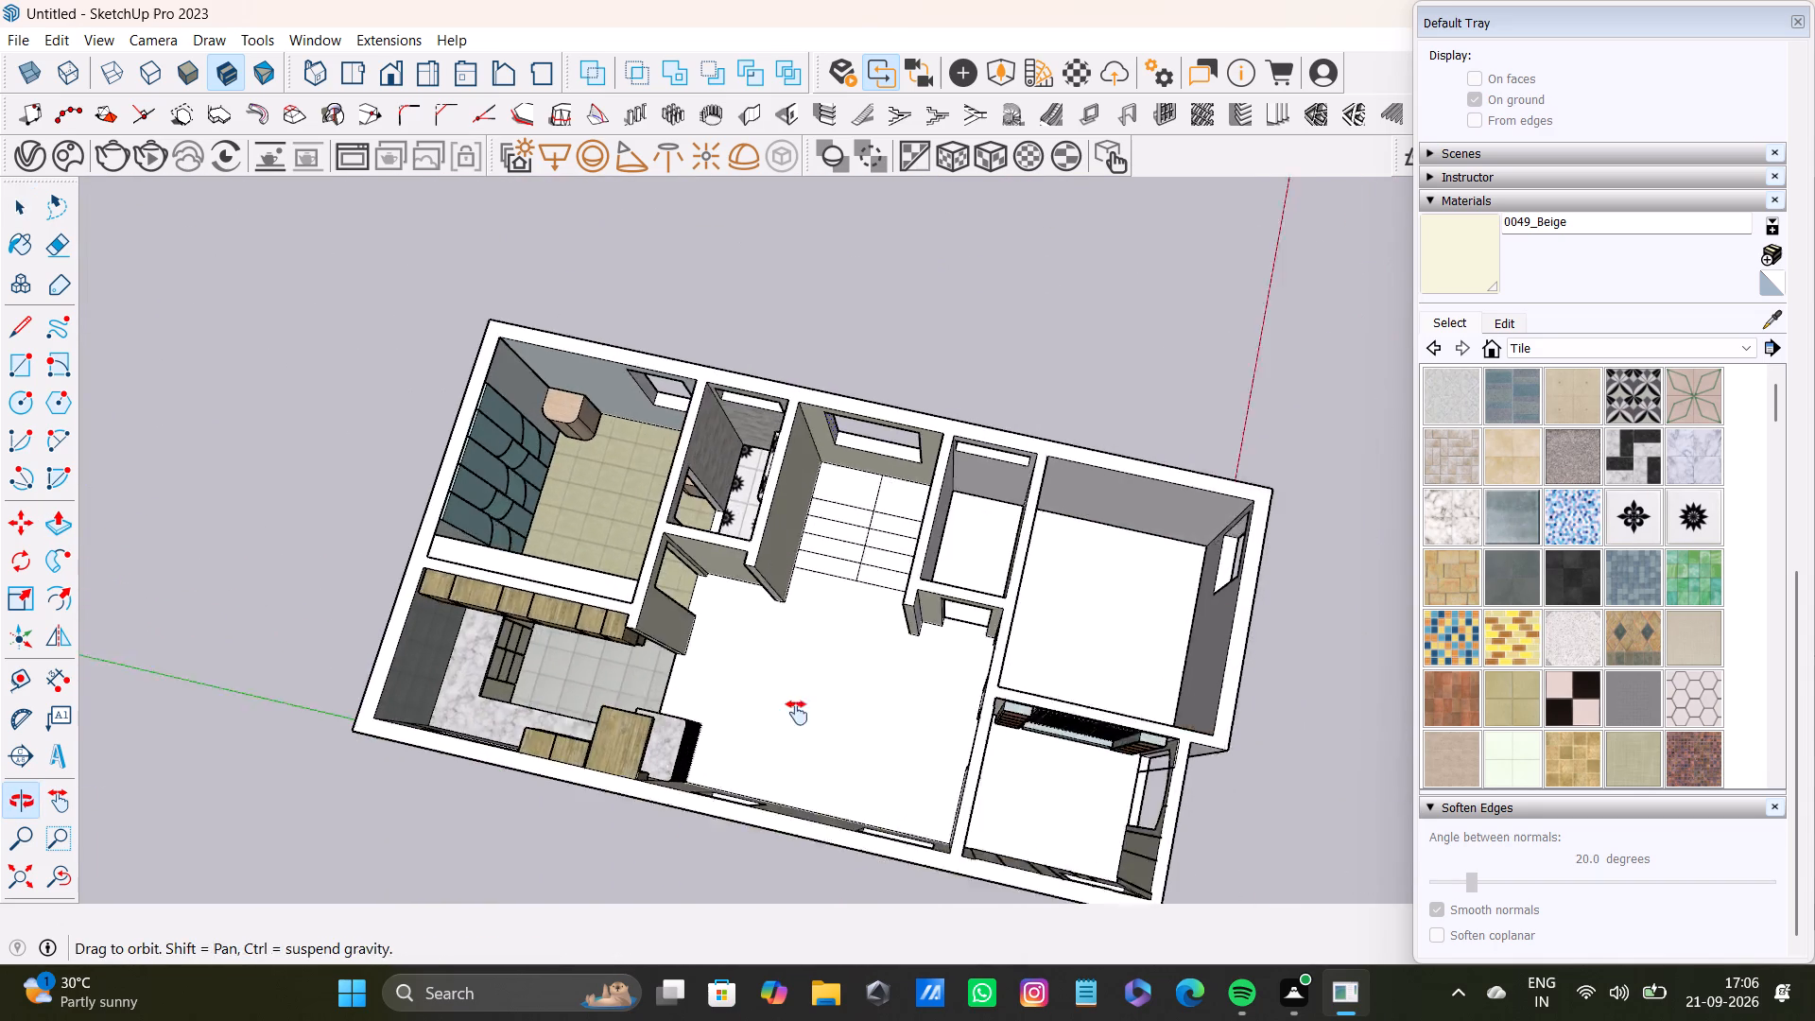
middle_click_drag(797, 713, 782, 721)
middle_click_drag(804, 693, 1414, 862)
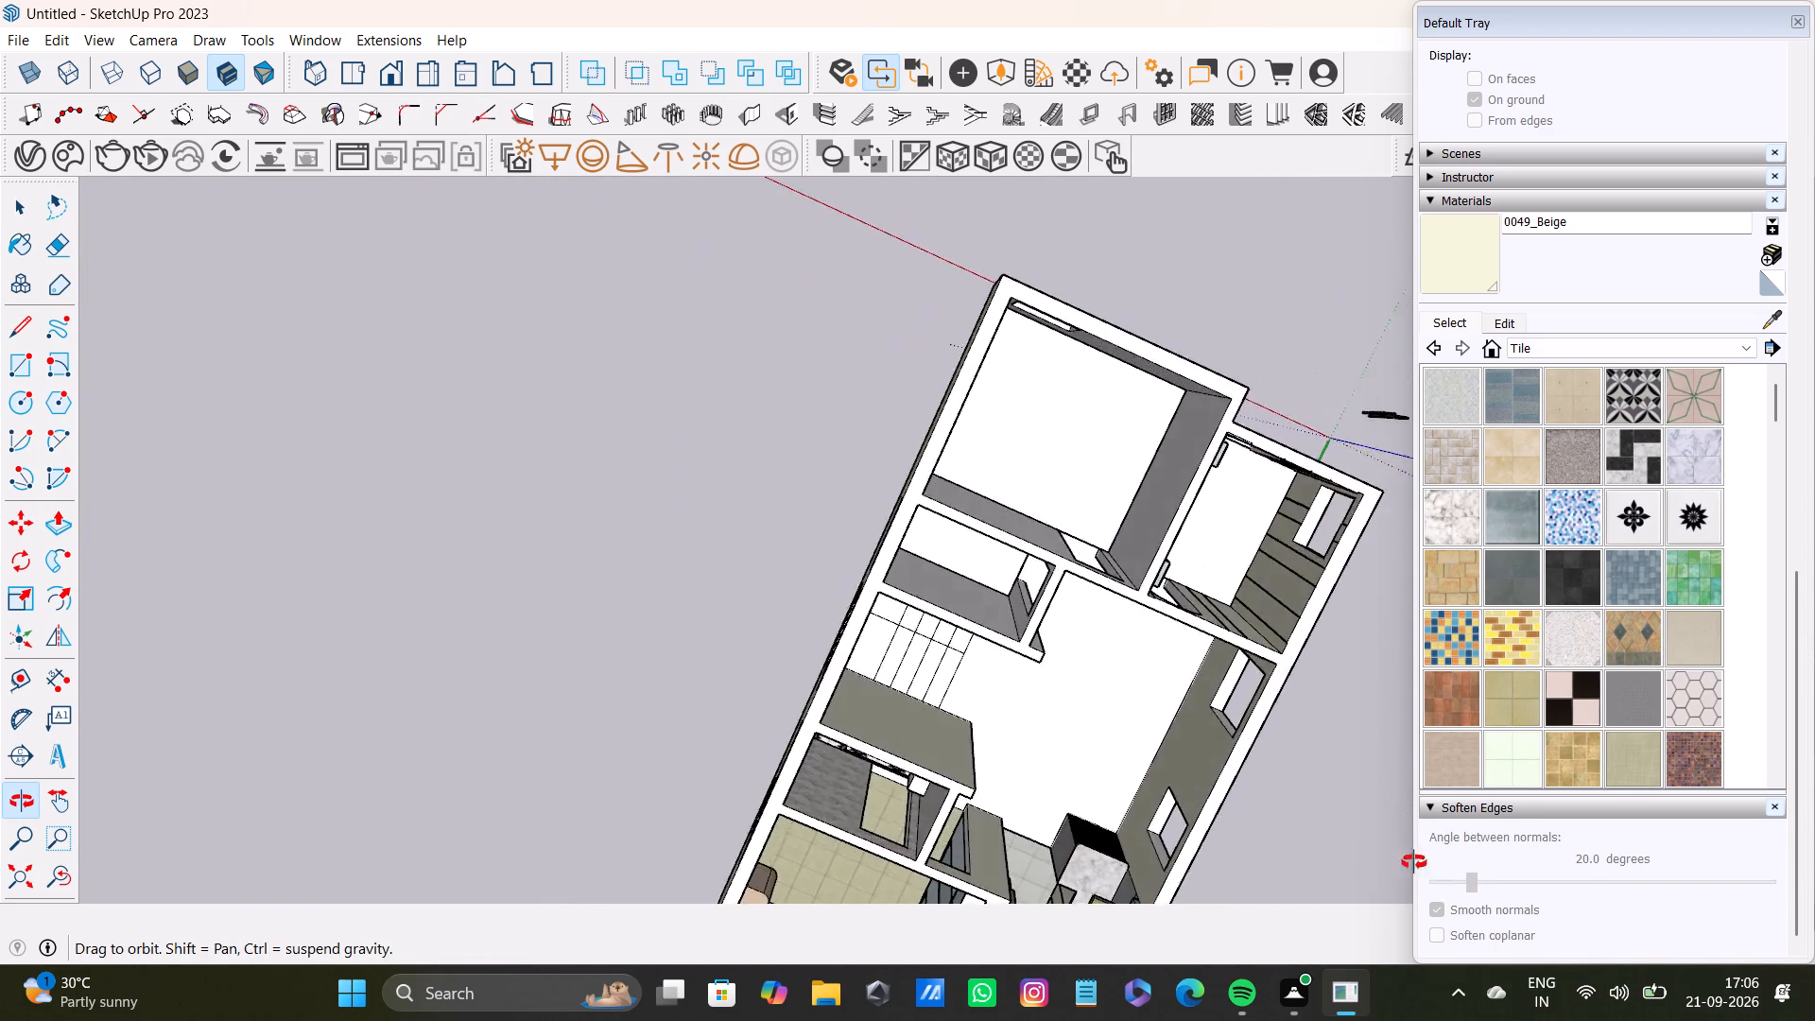
middle_click_drag(1414, 862, 779, 612)
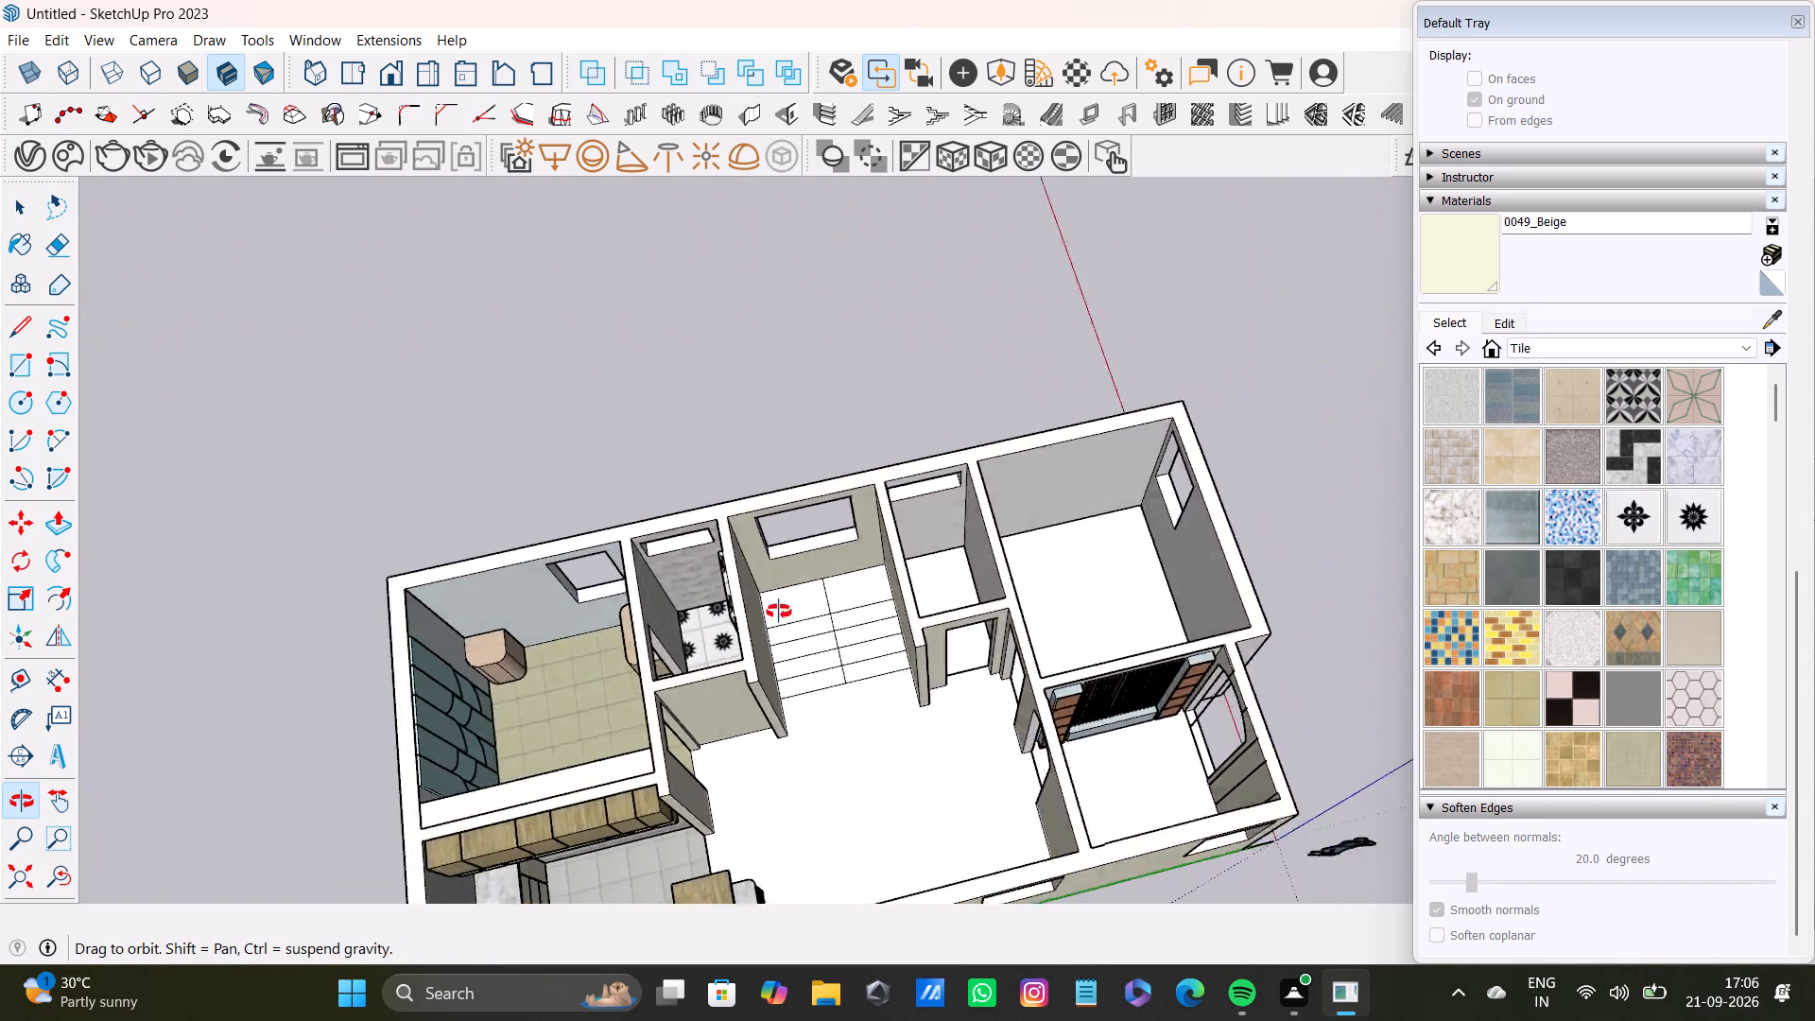
middle_click_drag(779, 612, 441, 590)
Draw a narrow rectangle on the small room's staircase-side wall, running from the wall's top edge to the floor.
scroll(705, 548, "up", 5)
middle_click_drag(1045, 580, 732, 570)
scroll(819, 508, "up", 5)
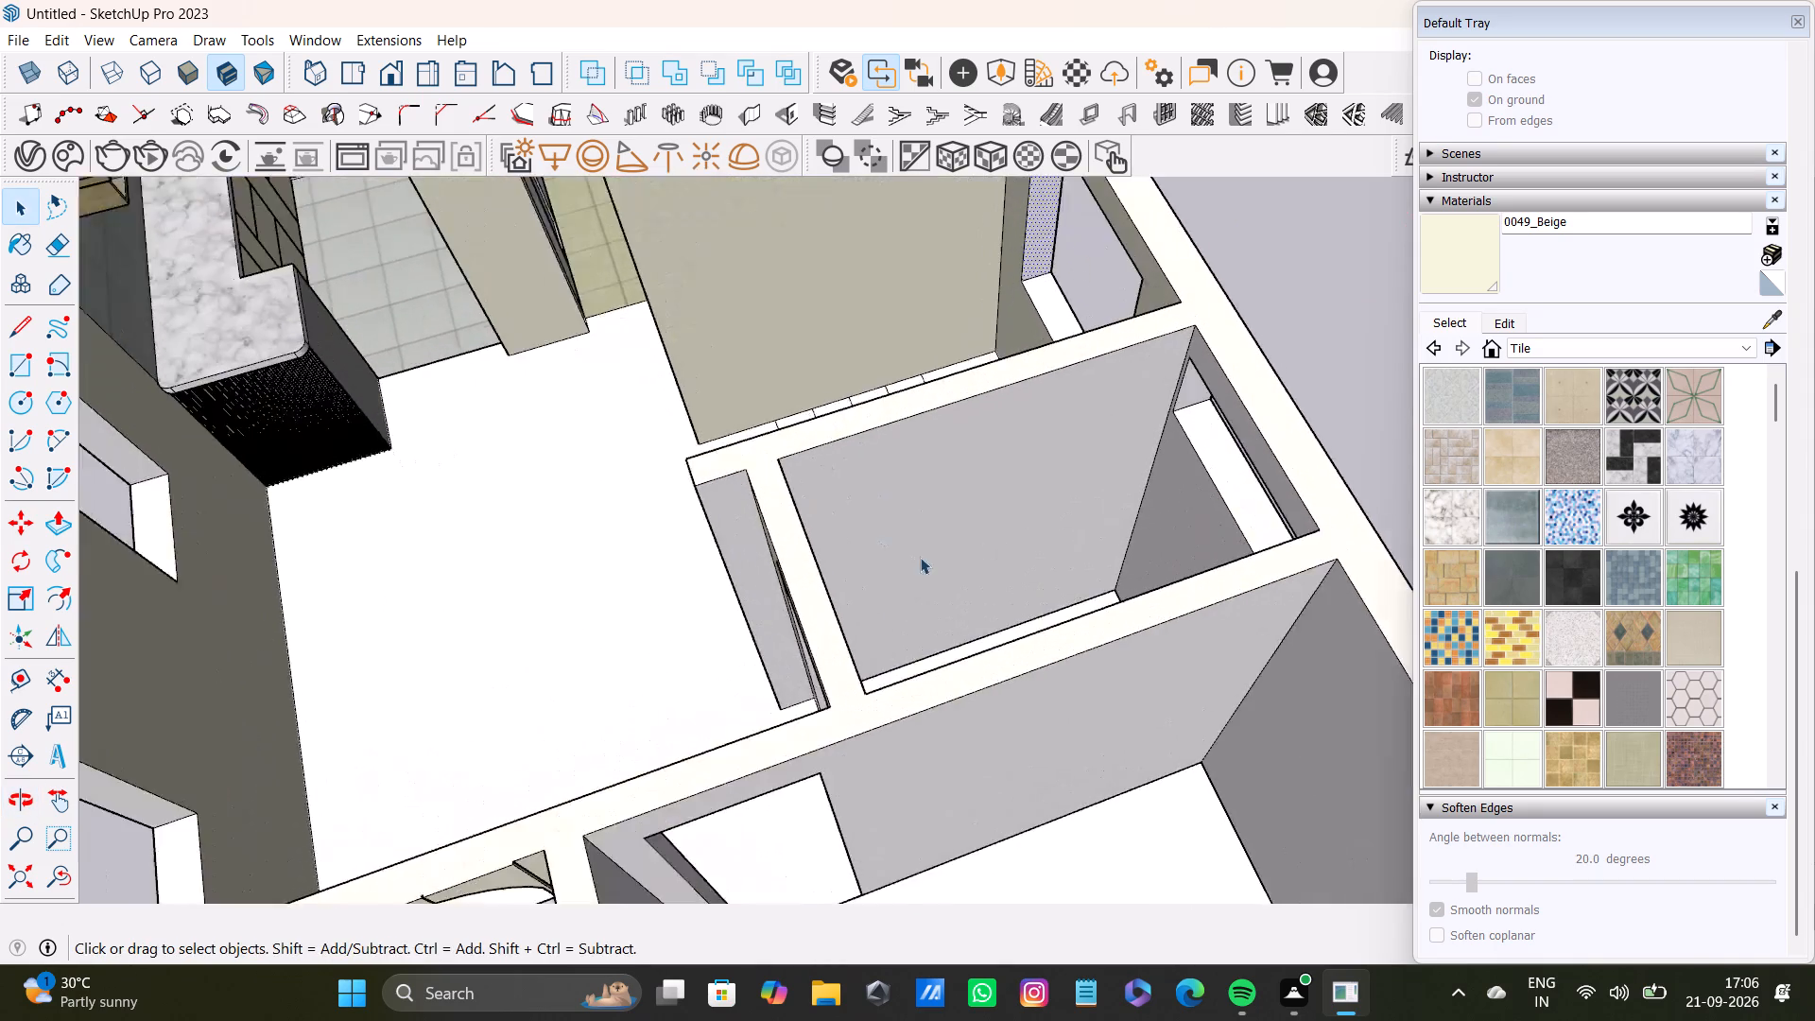
scroll(920, 557, "up", 1)
middle_click_drag(939, 546, 692, 592)
left_click(25, 356)
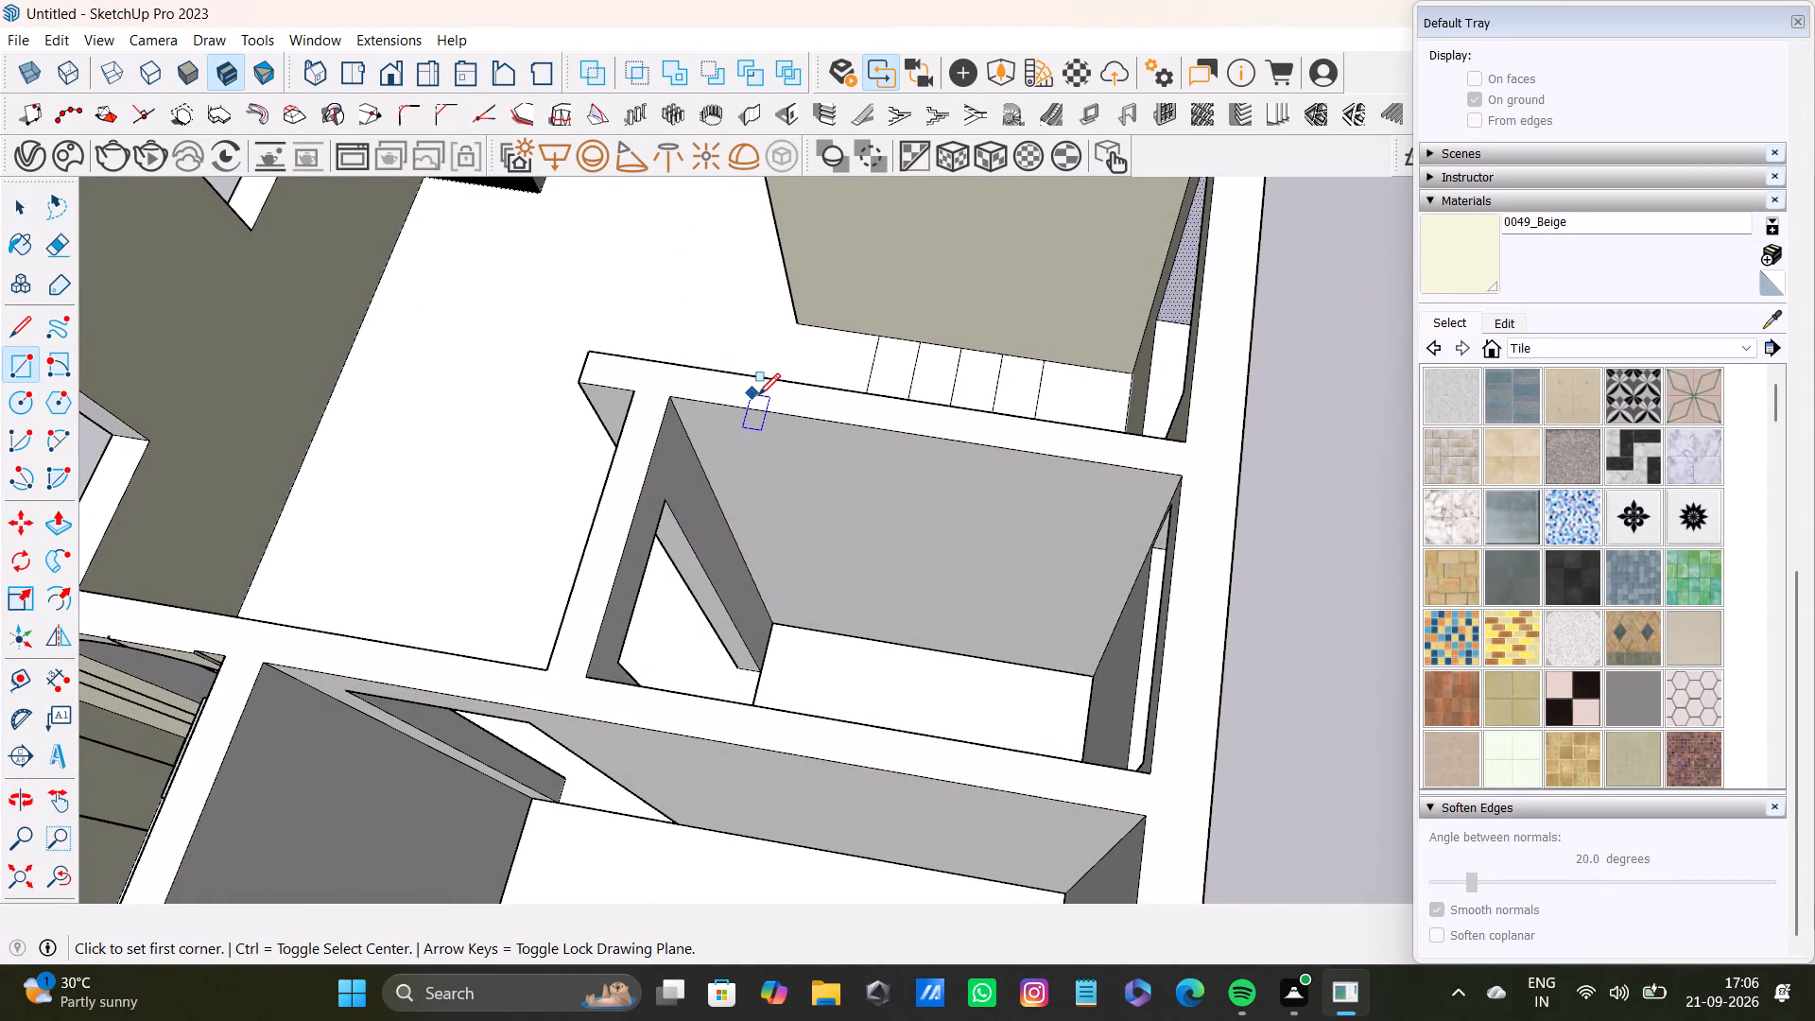
scroll(758, 395, "up", 1)
middle_click_drag(1012, 491, 1033, 411)
left_click(869, 342)
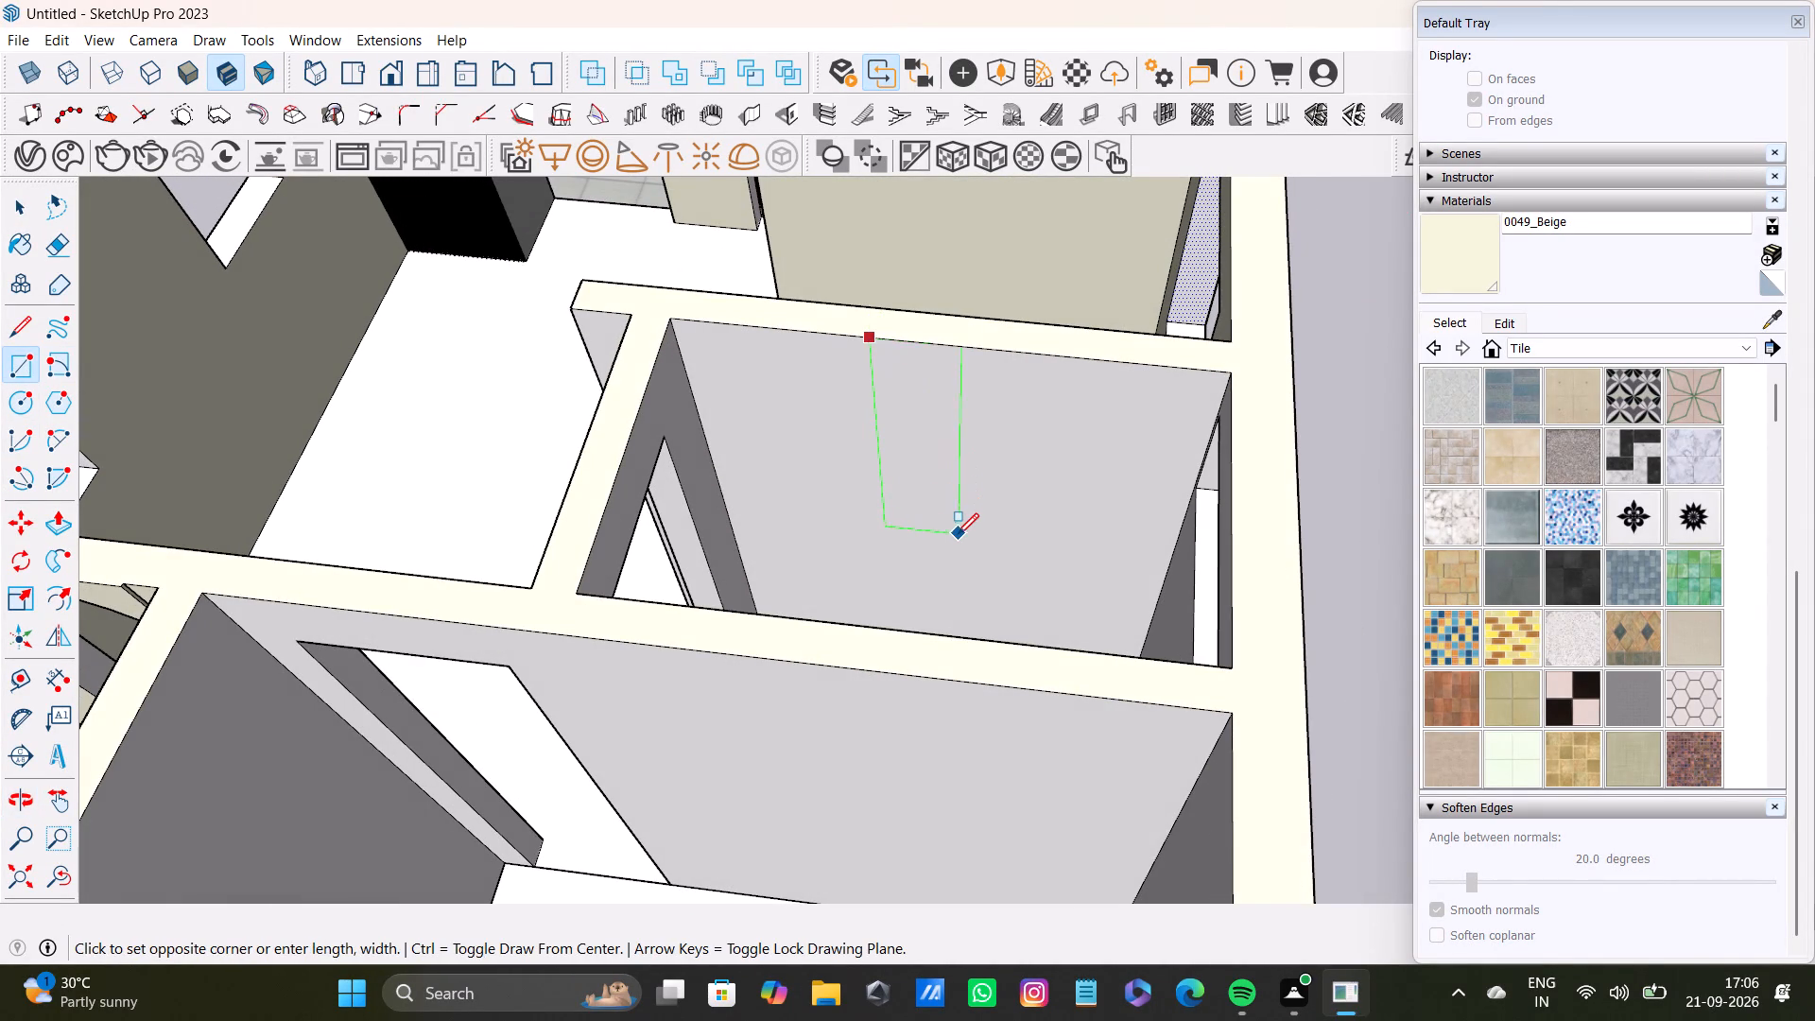
middle_click_drag(959, 605, 959, 638)
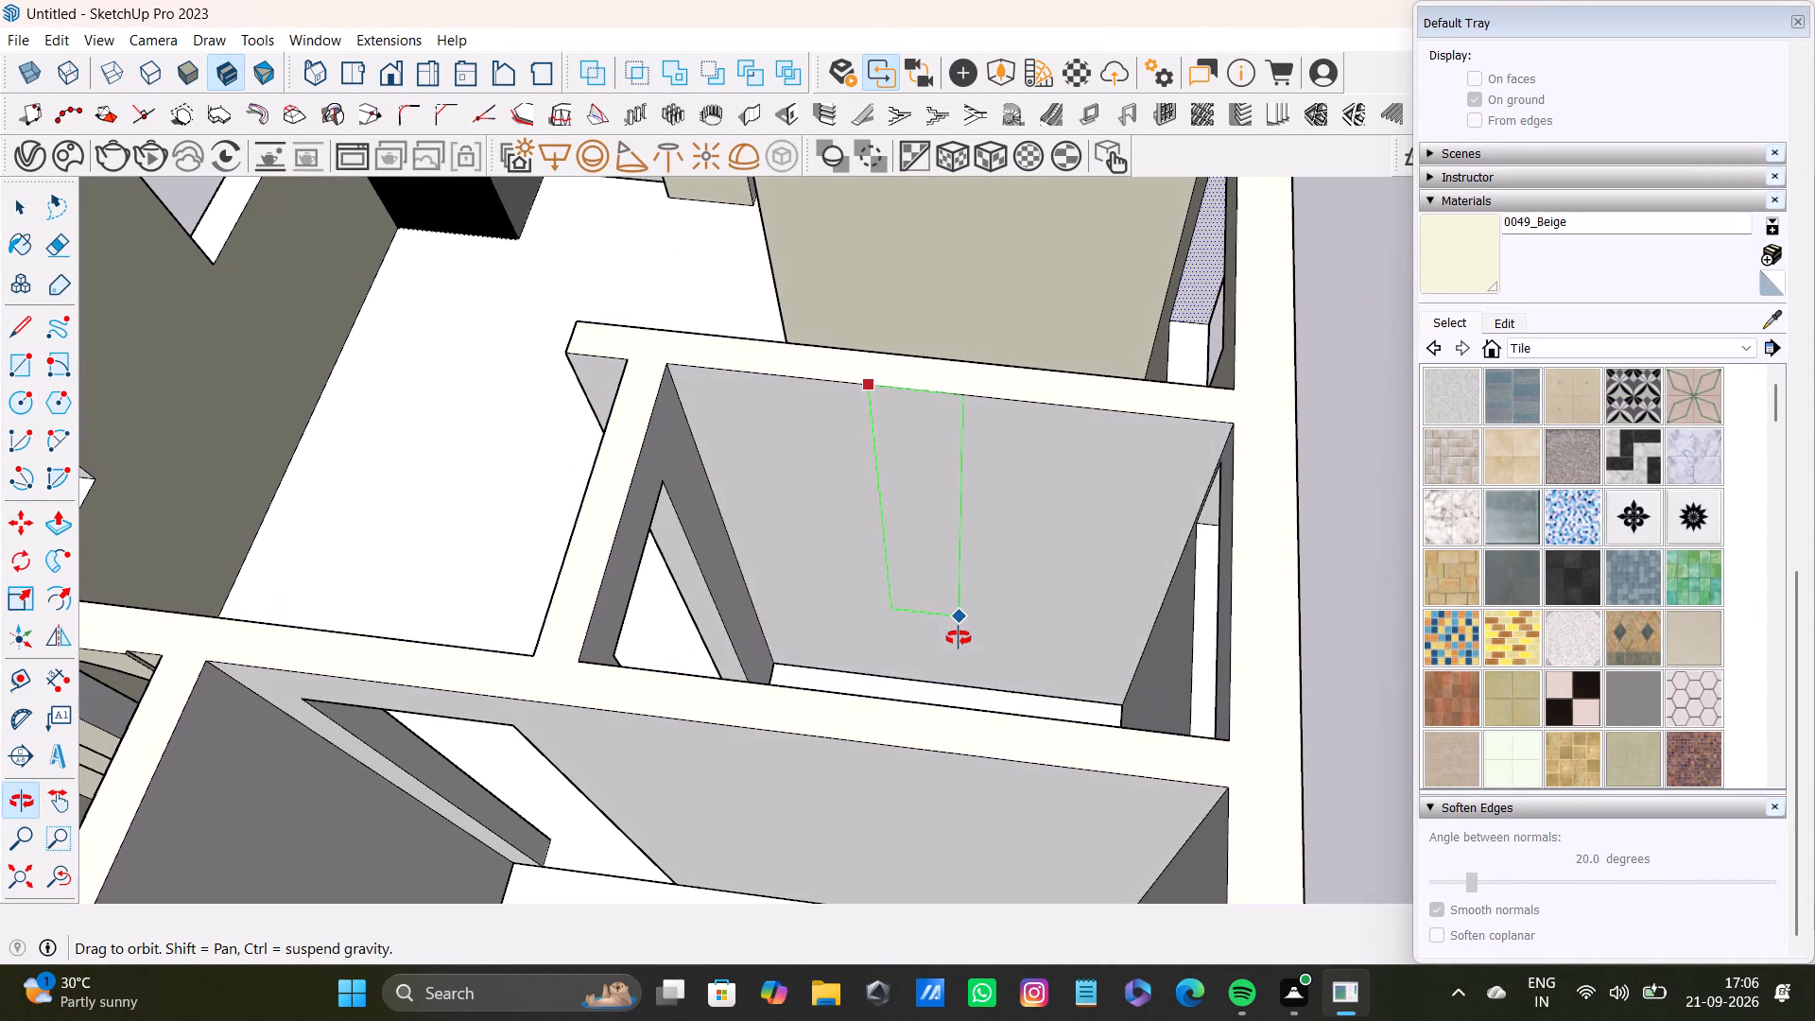
middle_click_drag(959, 638, 867, 683)
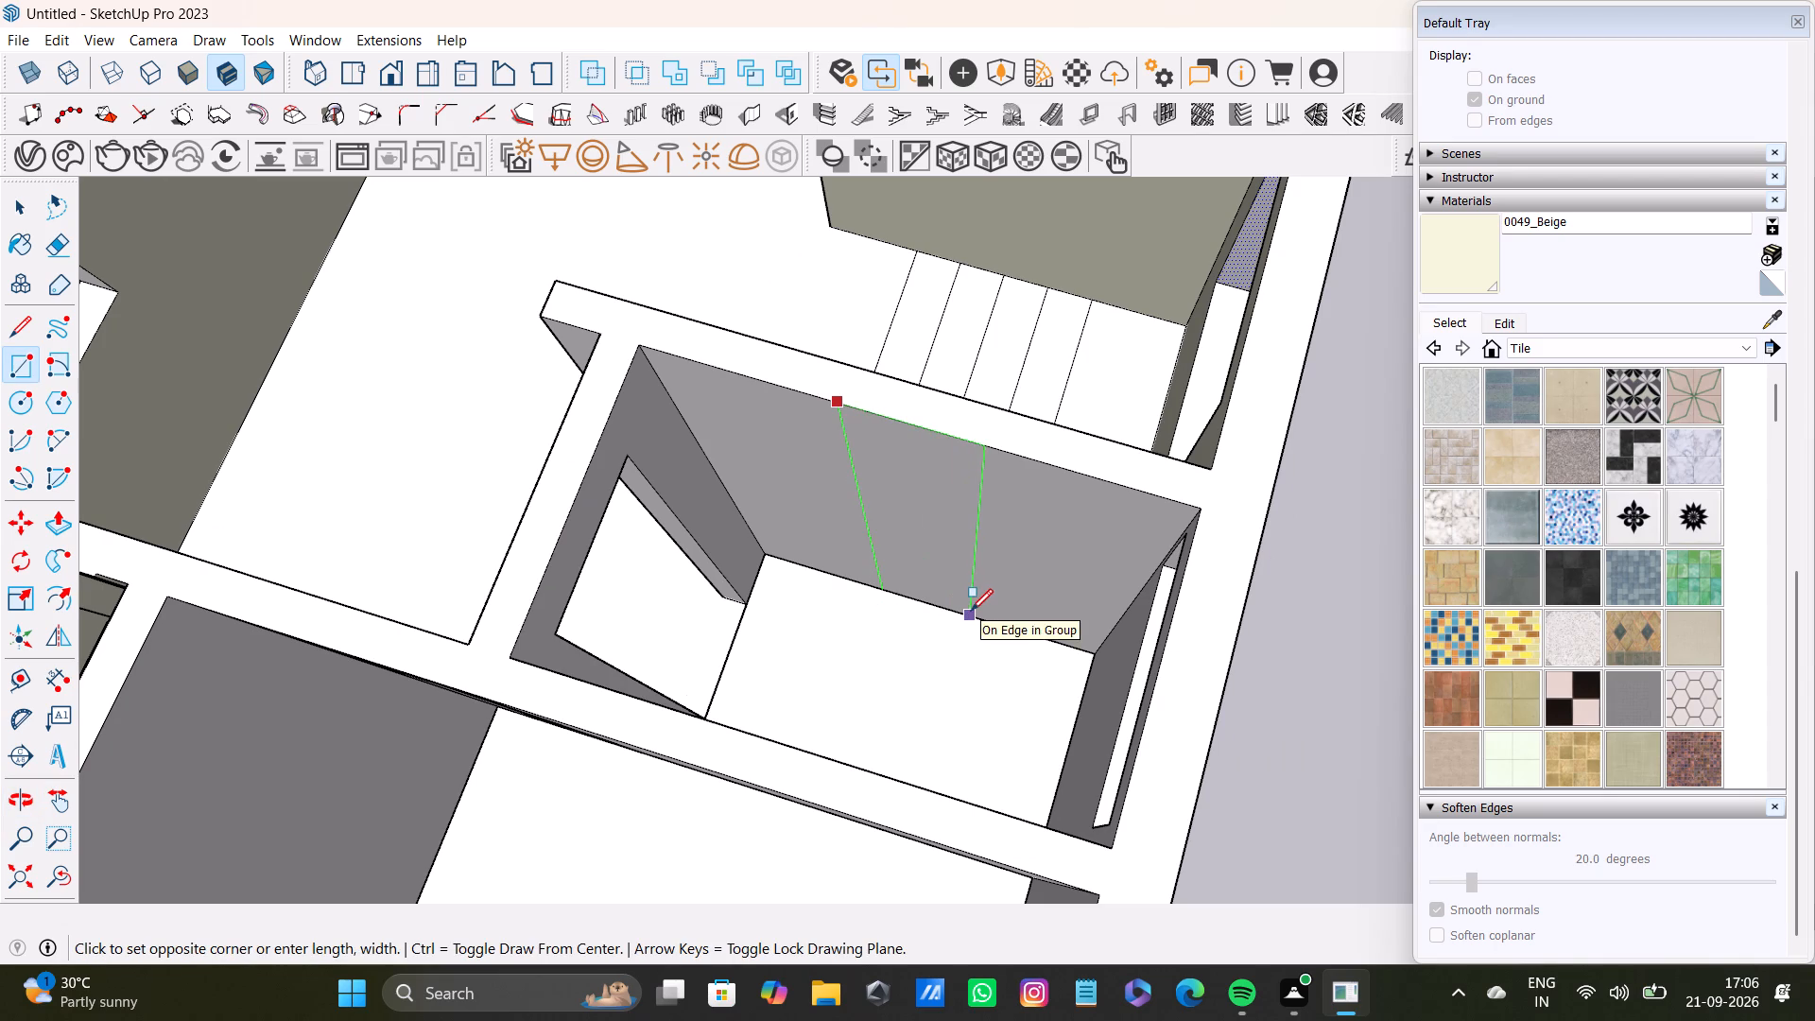
left_click(986, 613)
Extrude the rectangle slightly into the small room with Push/Pull to form a raised full-height wall panel.
key("space")
left_click(956, 569)
key("p")
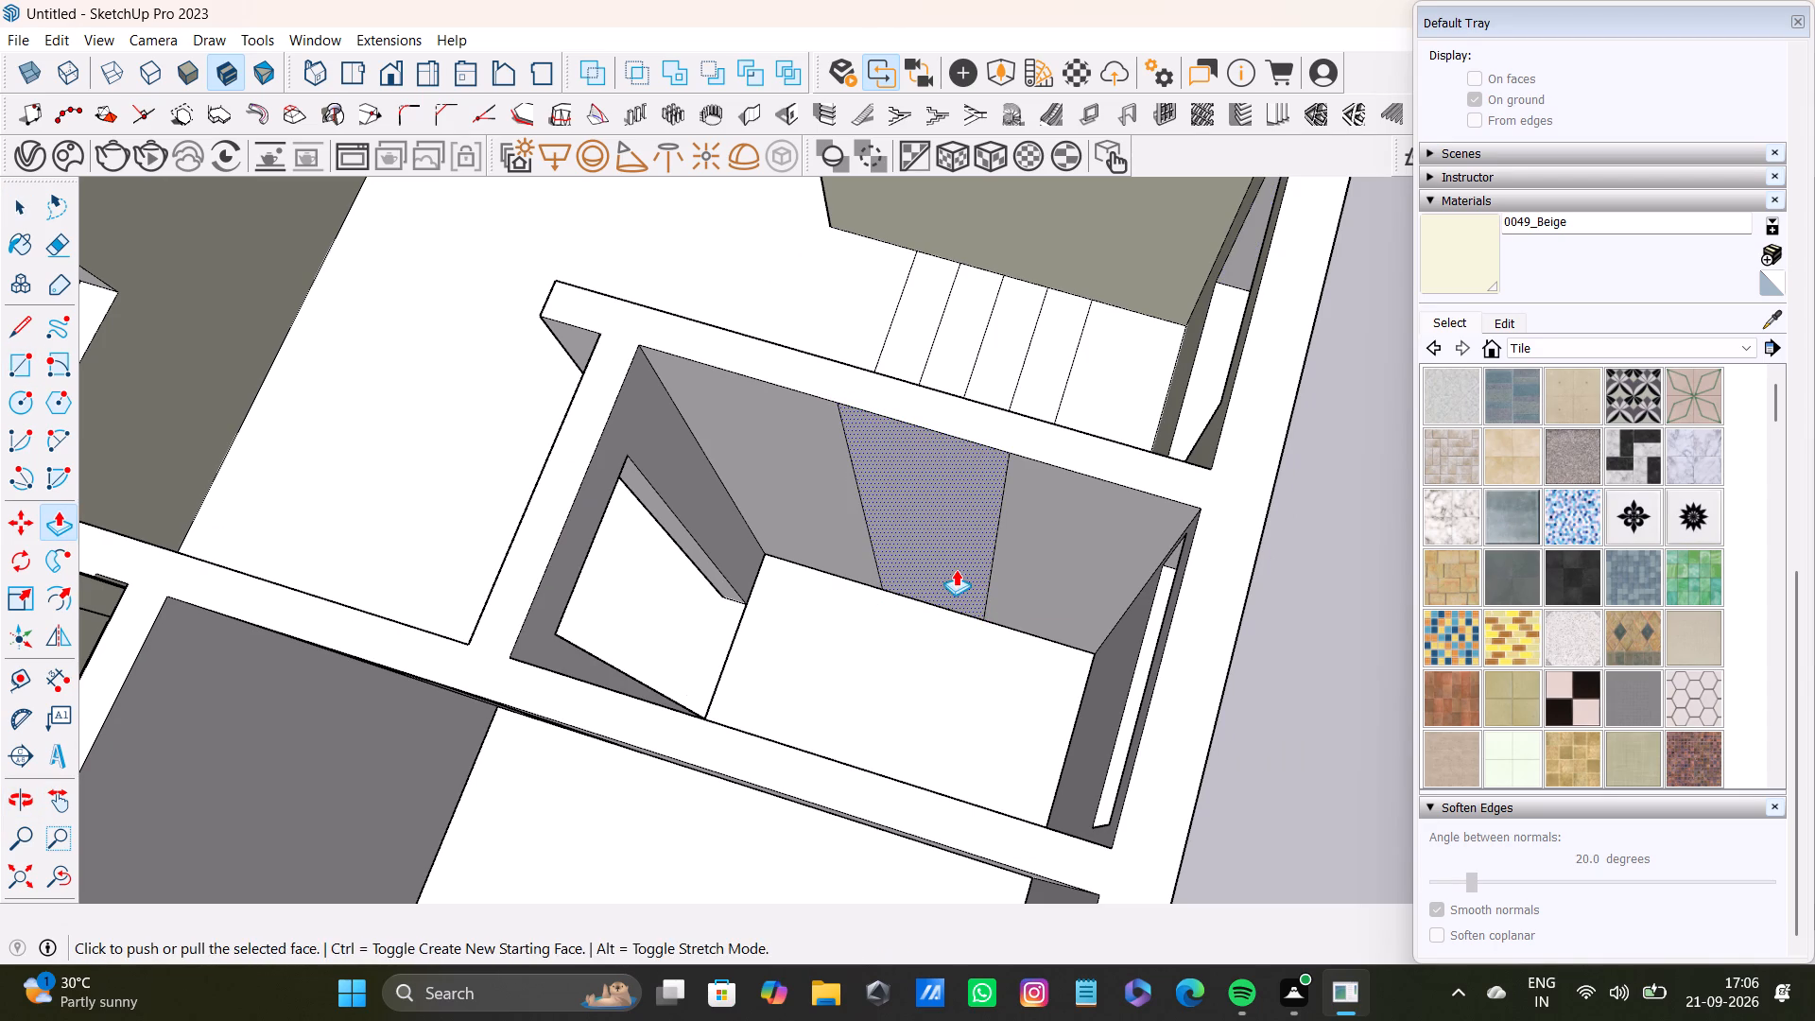
left_click_drag(953, 519, 939, 528)
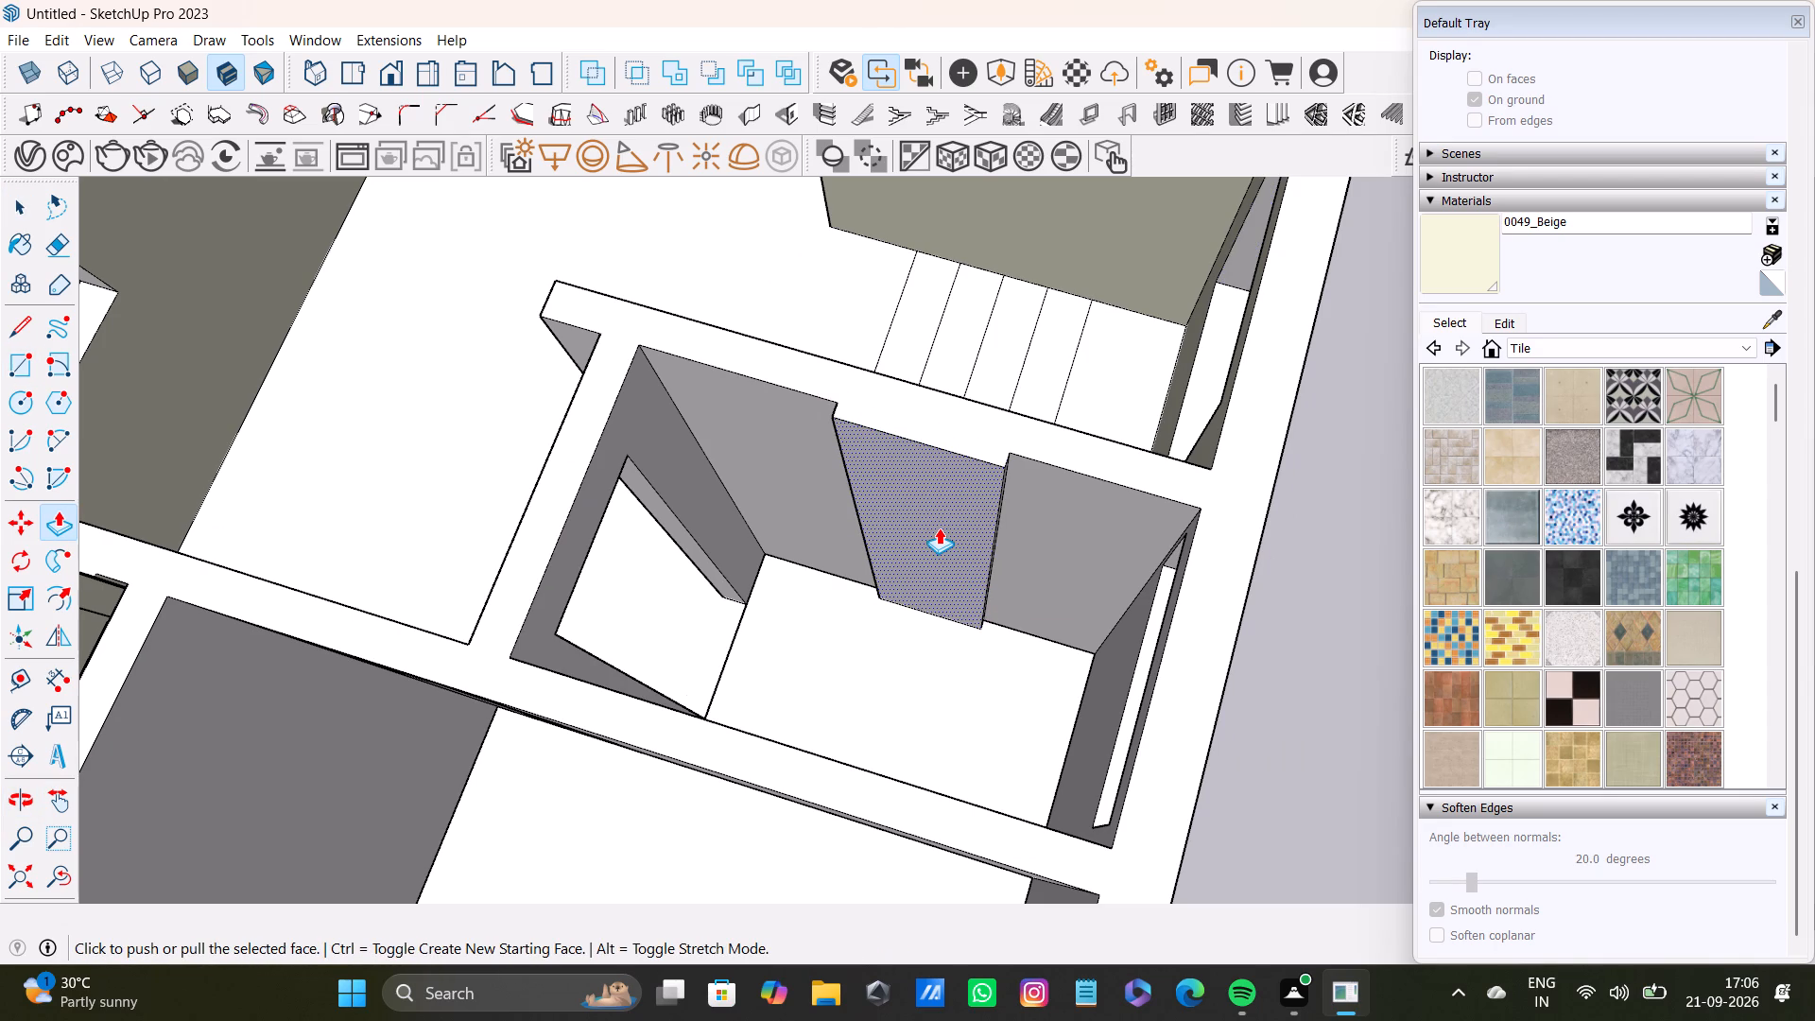
Place a guide along the wall's inner top edge and draw a line there separating the panel's top from the wall.
scroll(1001, 496, "up", 4)
key("t")
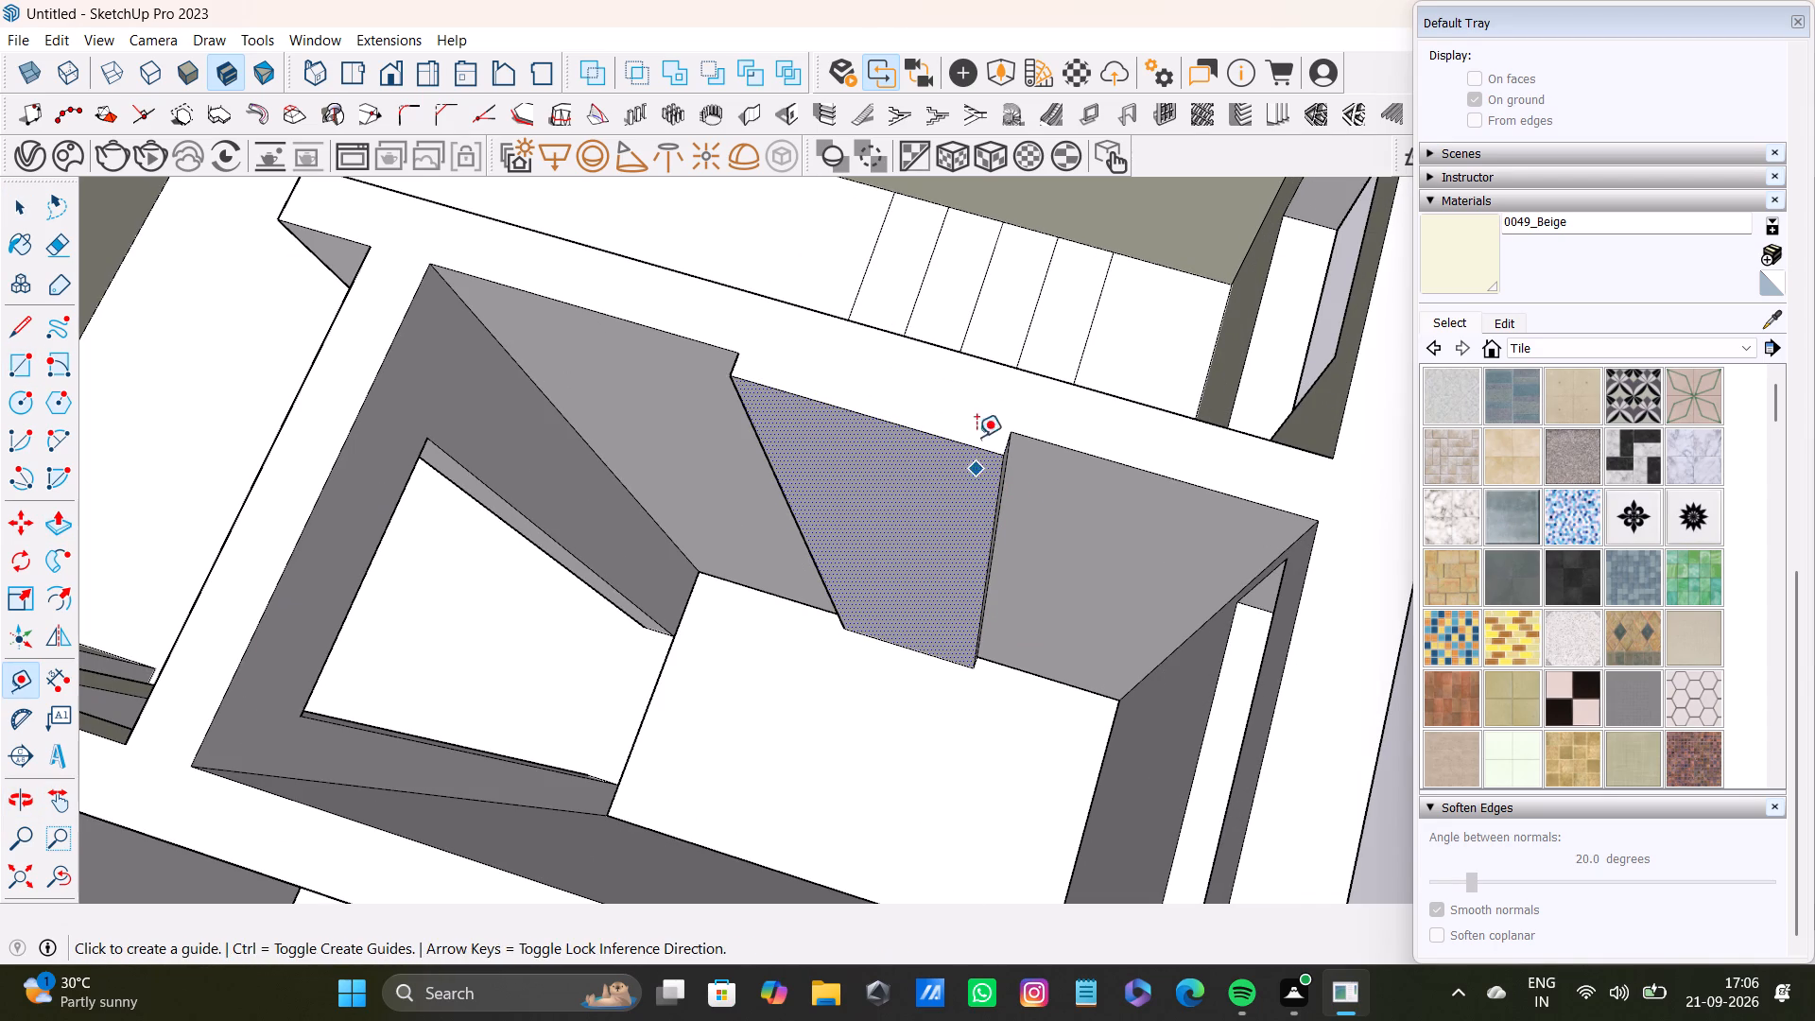
left_click(972, 351)
left_click(881, 395)
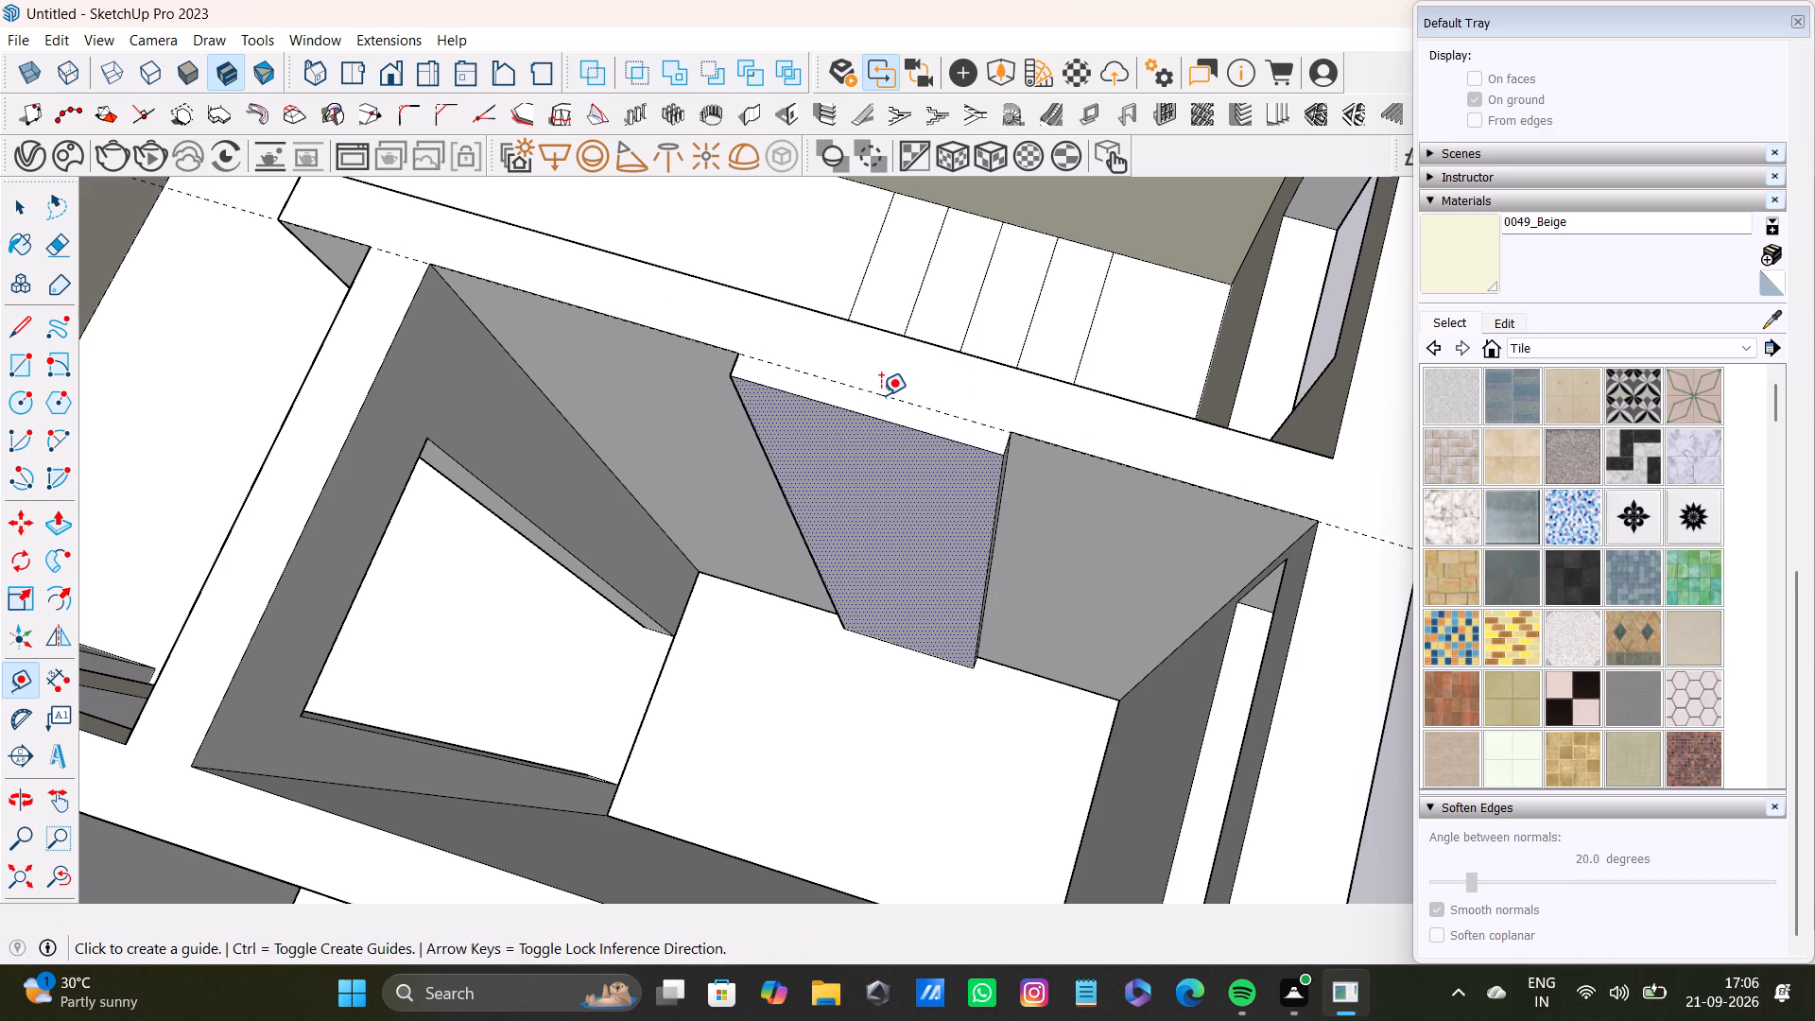
key("space")
key("l")
scroll(959, 454, "up", 5)
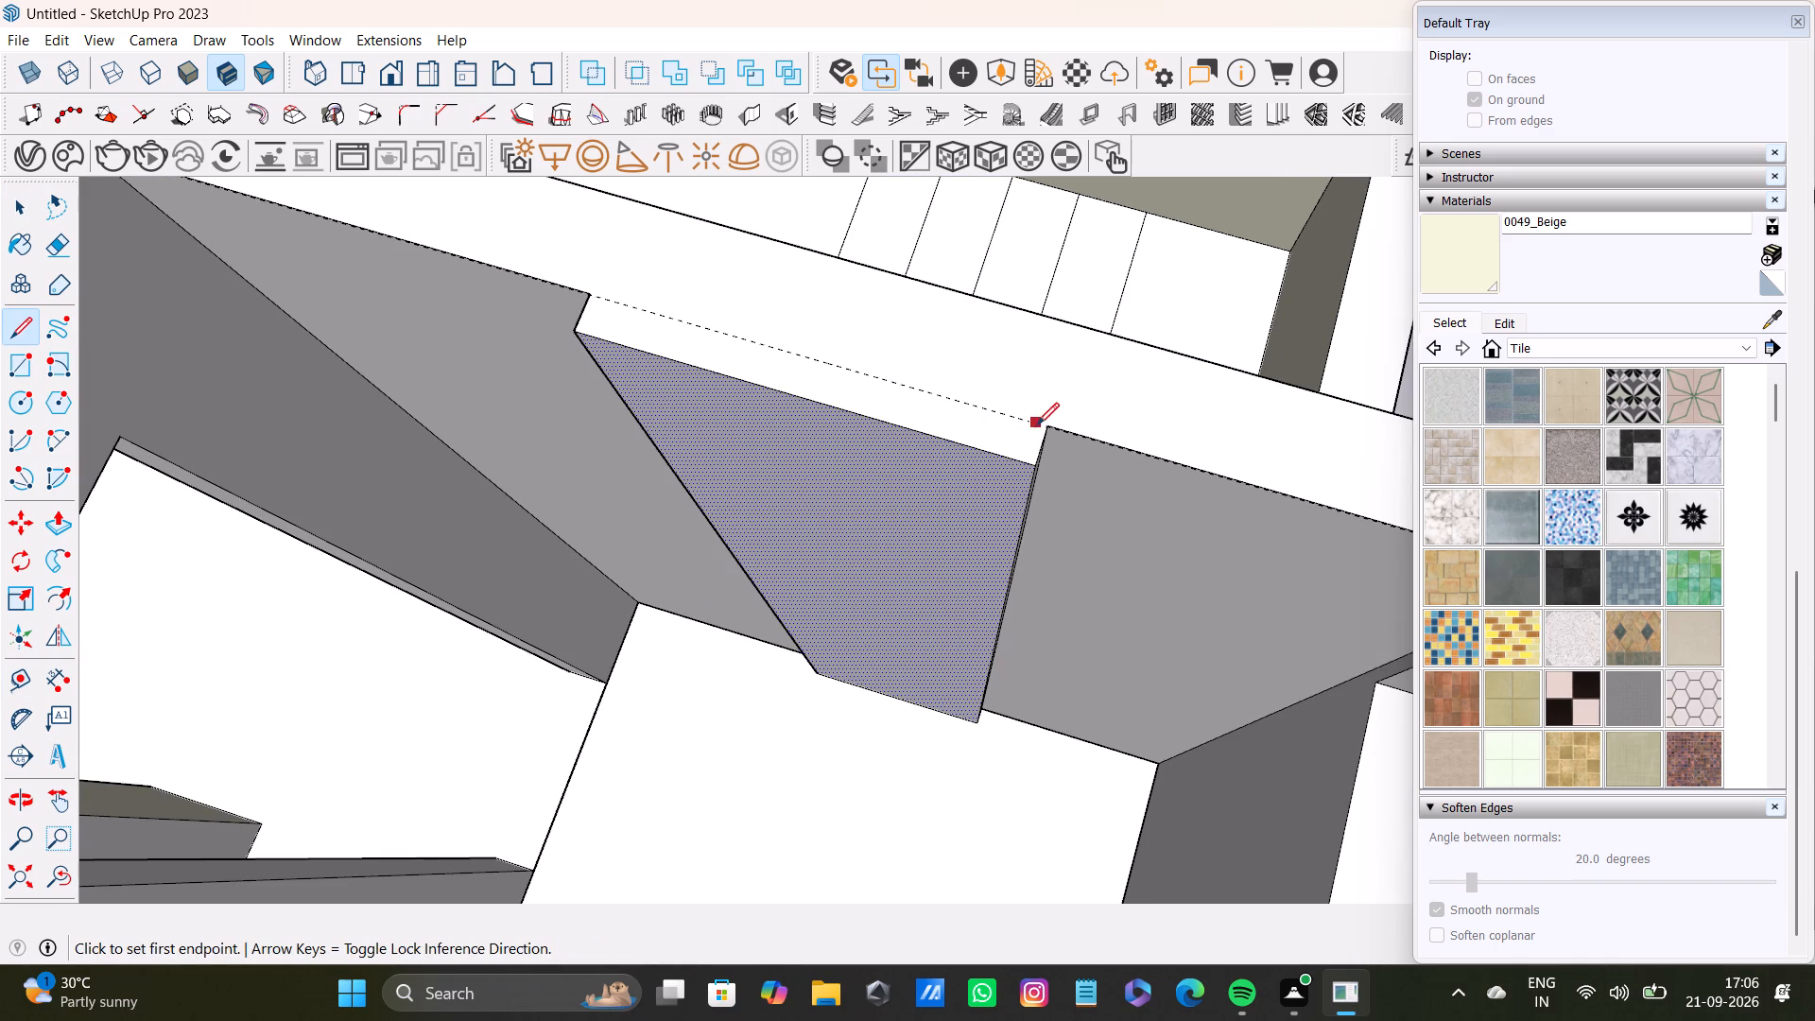
left_click(1048, 428)
left_click(591, 298)
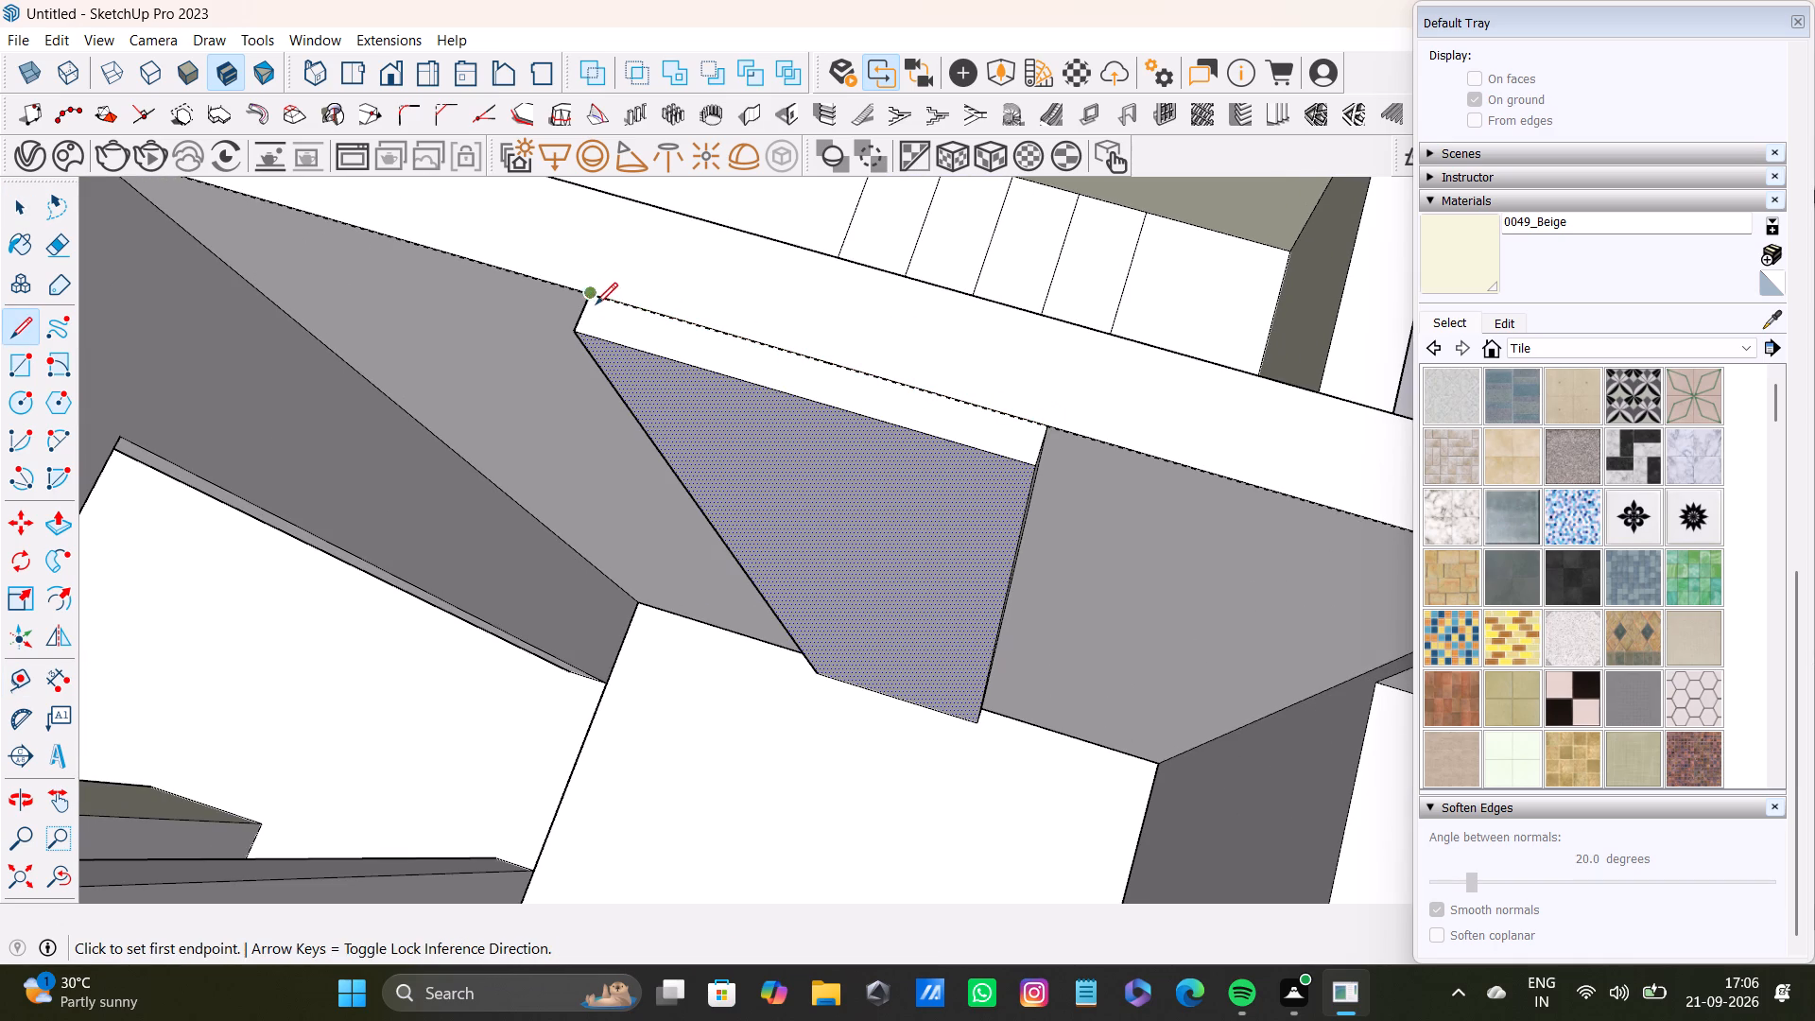
key("space")
Paint the front and top of the raised panel in the small room with Ornate Tile 01.
scroll(609, 305, "down", 8)
middle_click_drag(638, 389, 877, 394)
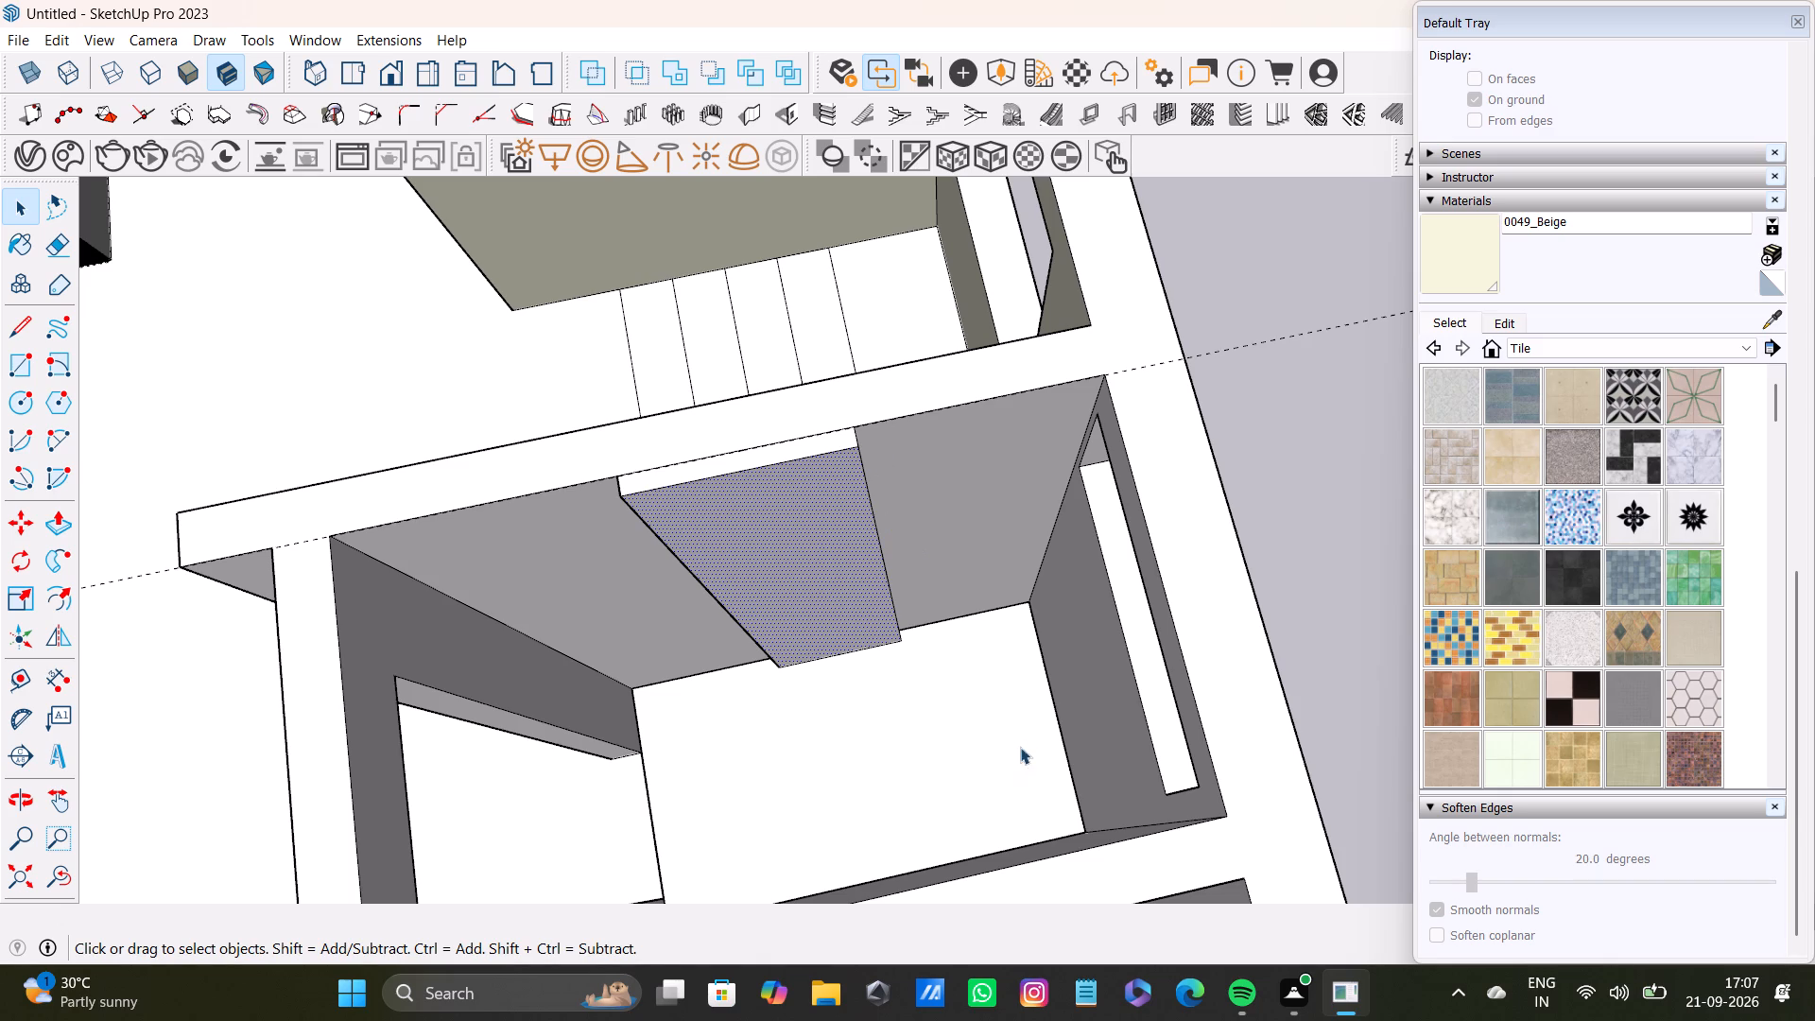
scroll(1020, 737, "down", 7)
scroll(842, 604, "up", 4)
scroll(842, 604, "down", 6)
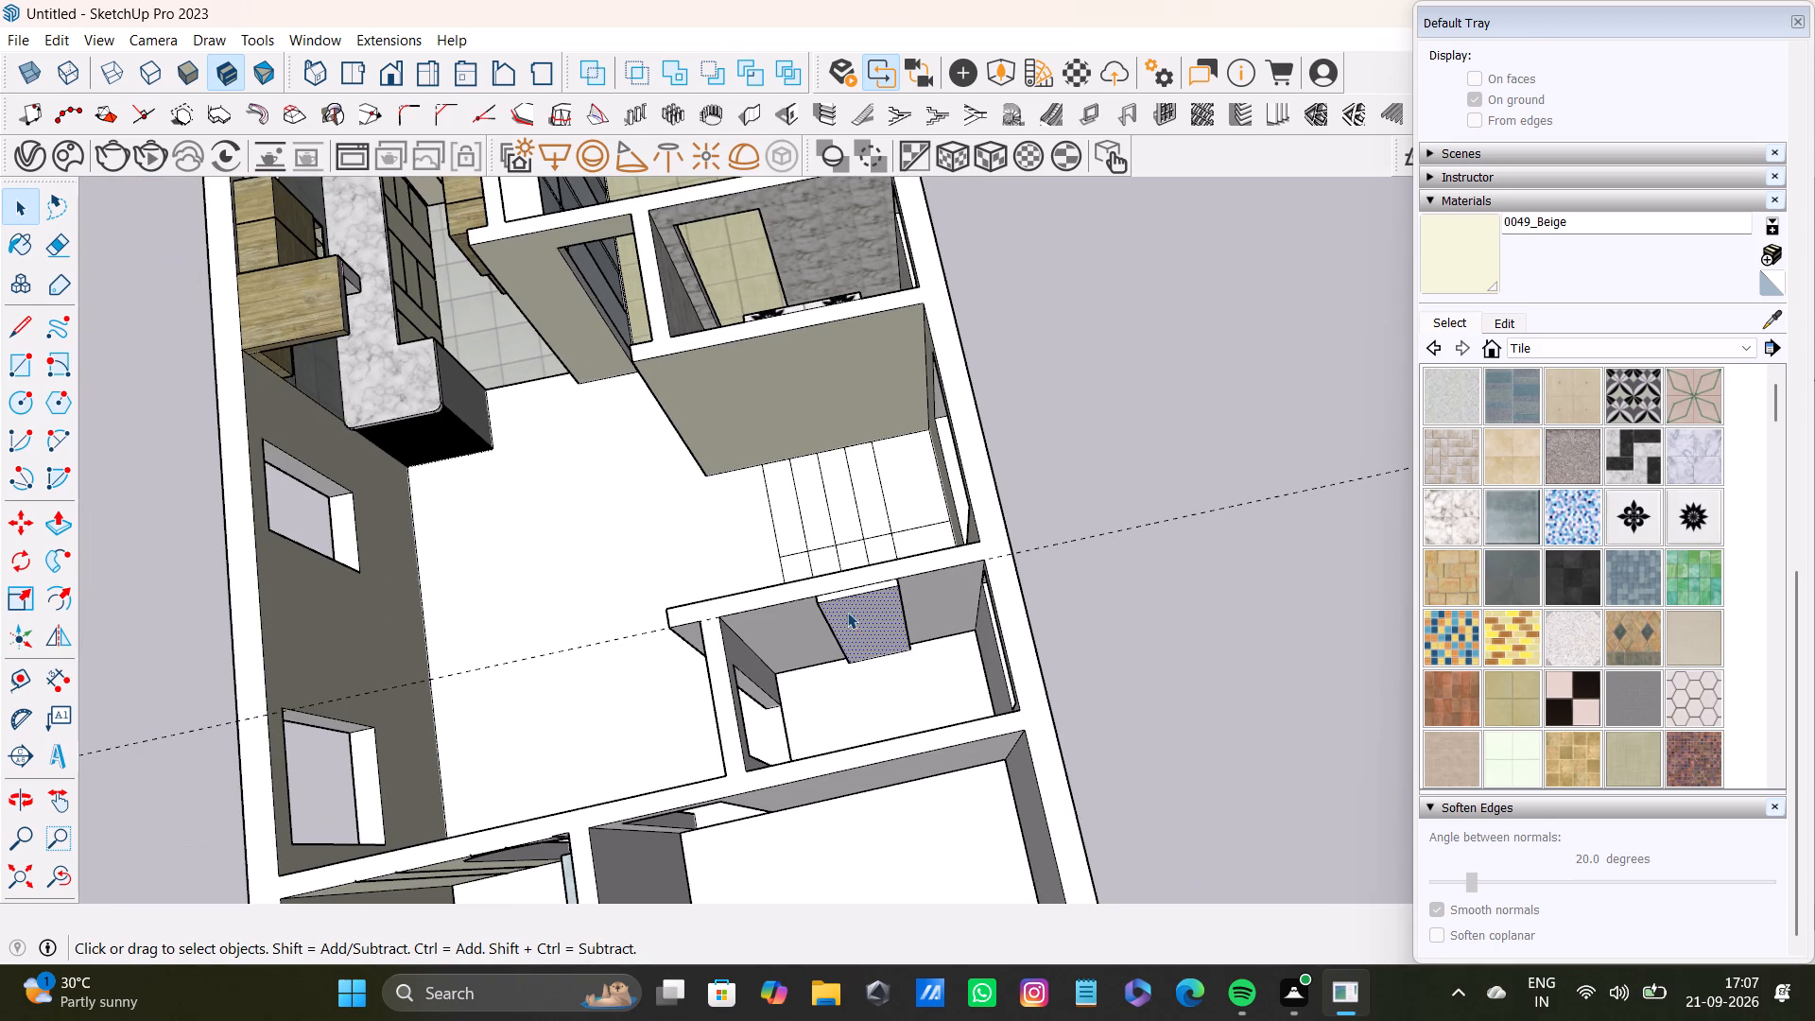
scroll(819, 585, "up", 5)
middle_click_drag(864, 605, 921, 576, "shift")
scroll(928, 576, "up", 10)
double_click(952, 556, "shift")
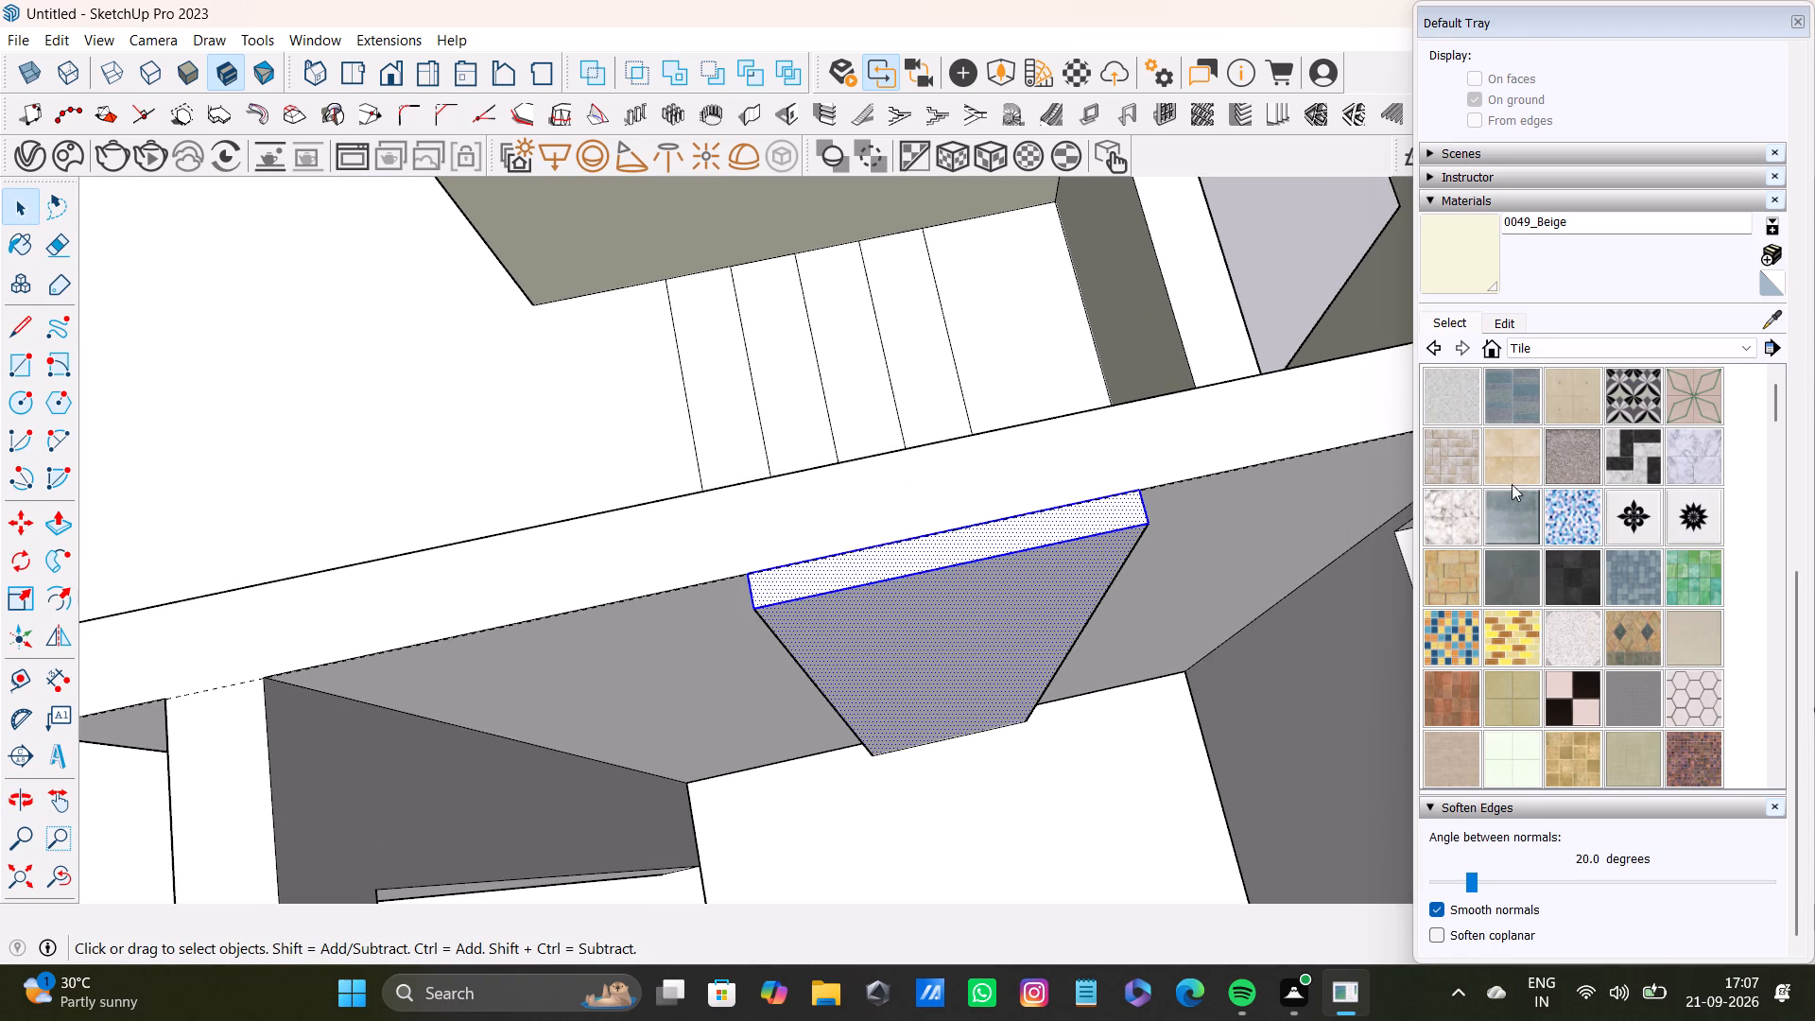
left_click(1634, 514, "shift")
left_click(1040, 571, "shift")
Paint the panel's narrow side facing the small room's doorway with Ornate Tile 01.
scroll(1002, 623, "down", 2)
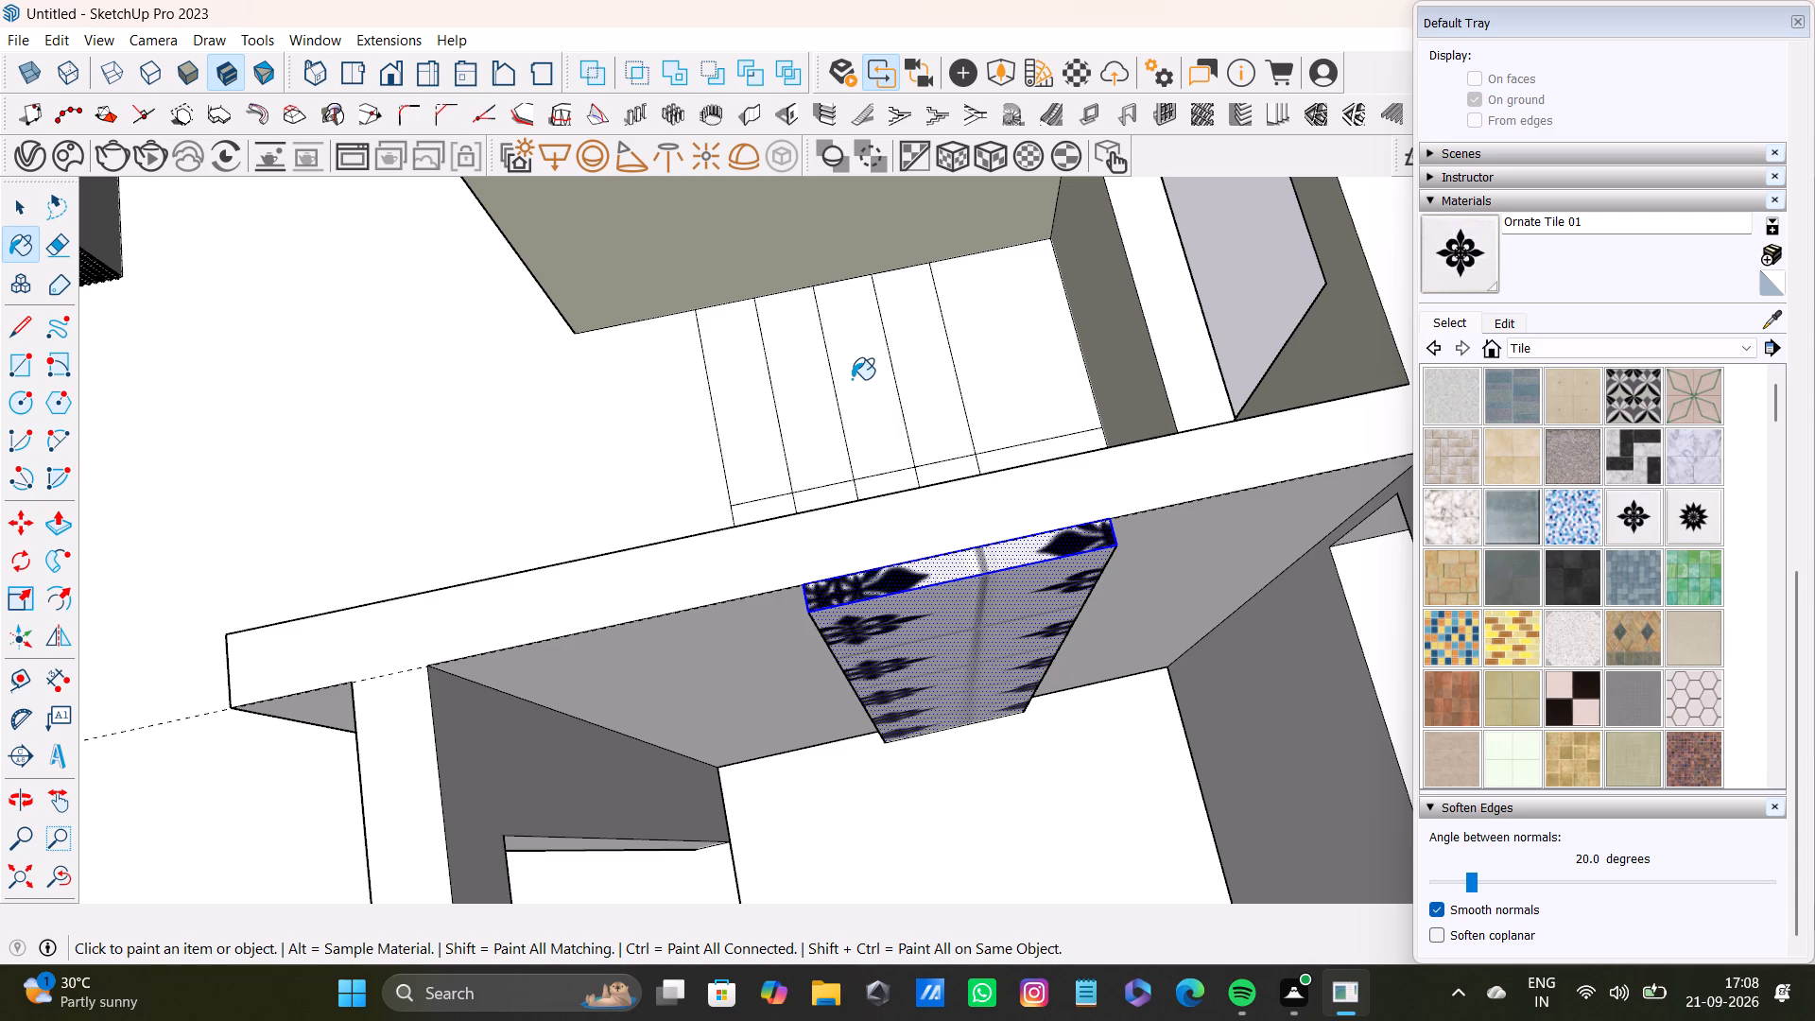
scroll(905, 712, "down", 8)
scroll(688, 441, "down", 3)
middle_click_drag(688, 445, 901, 480)
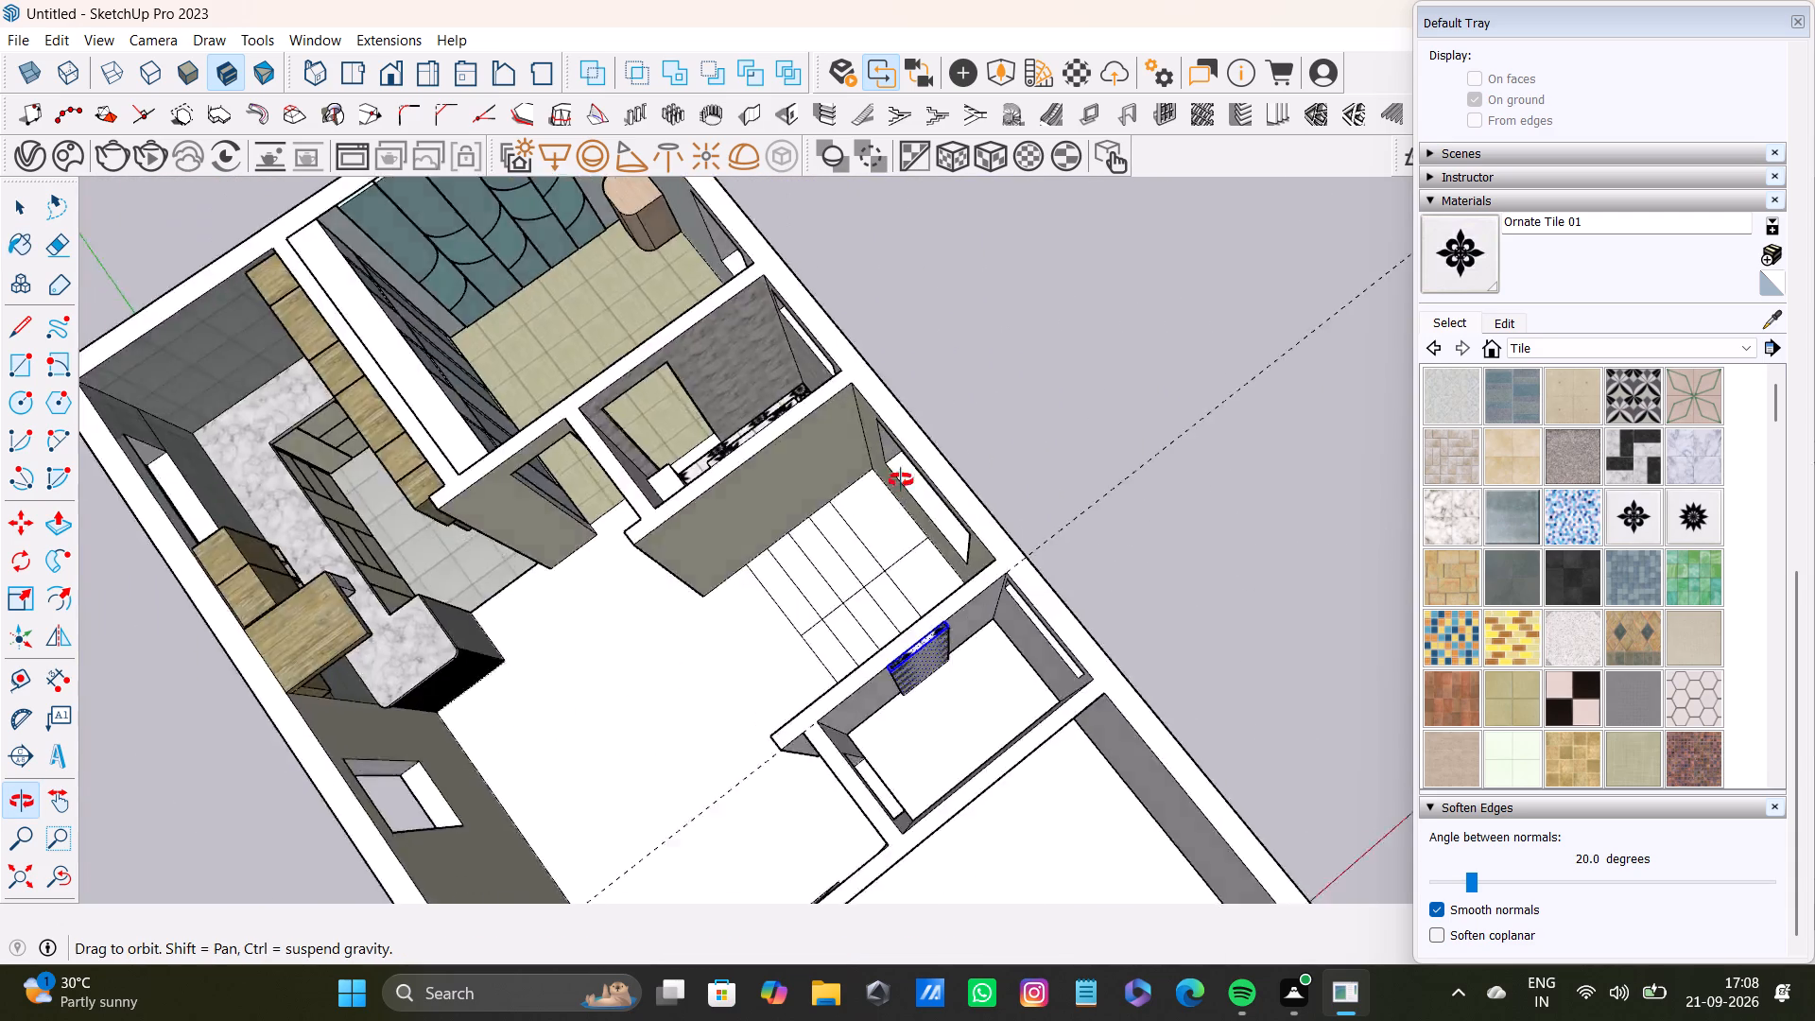
middle_click_drag(901, 480, 982, 405)
scroll(972, 580, "up", 3)
middle_click_drag(1020, 735, 1009, 547, "shift")
key("space")
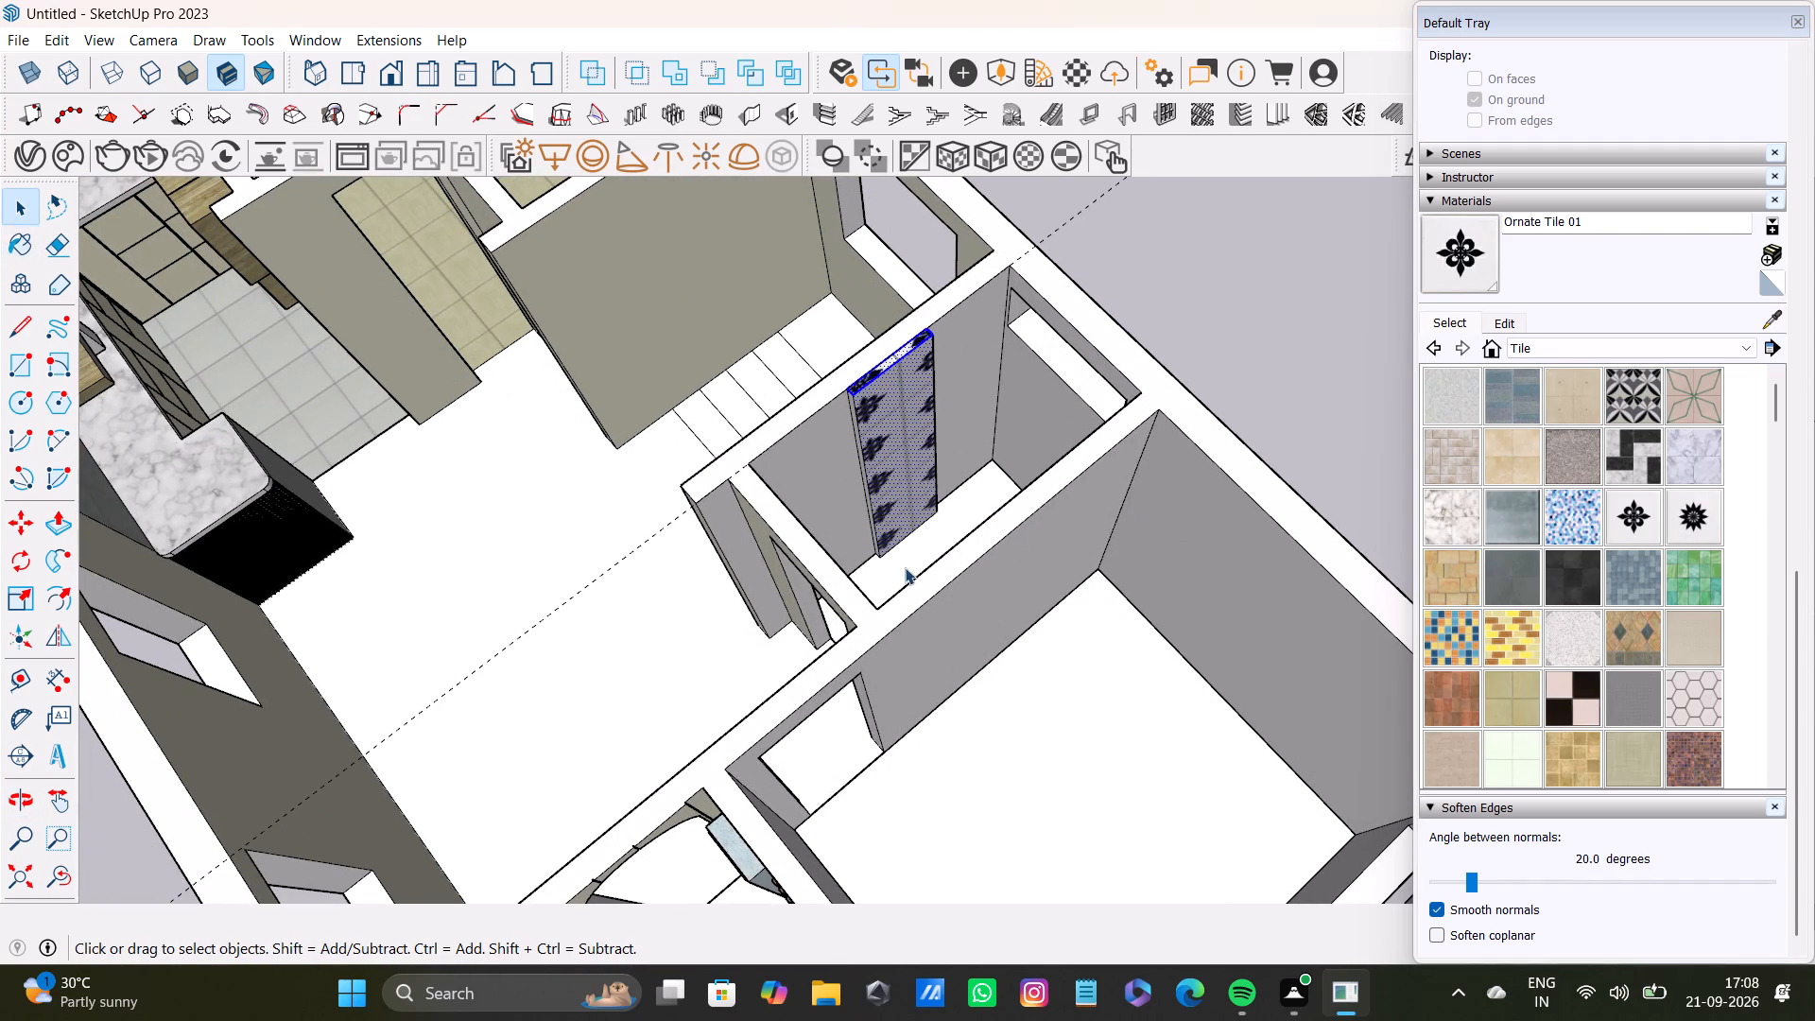
left_click(905, 567)
scroll(881, 505, "up", 10)
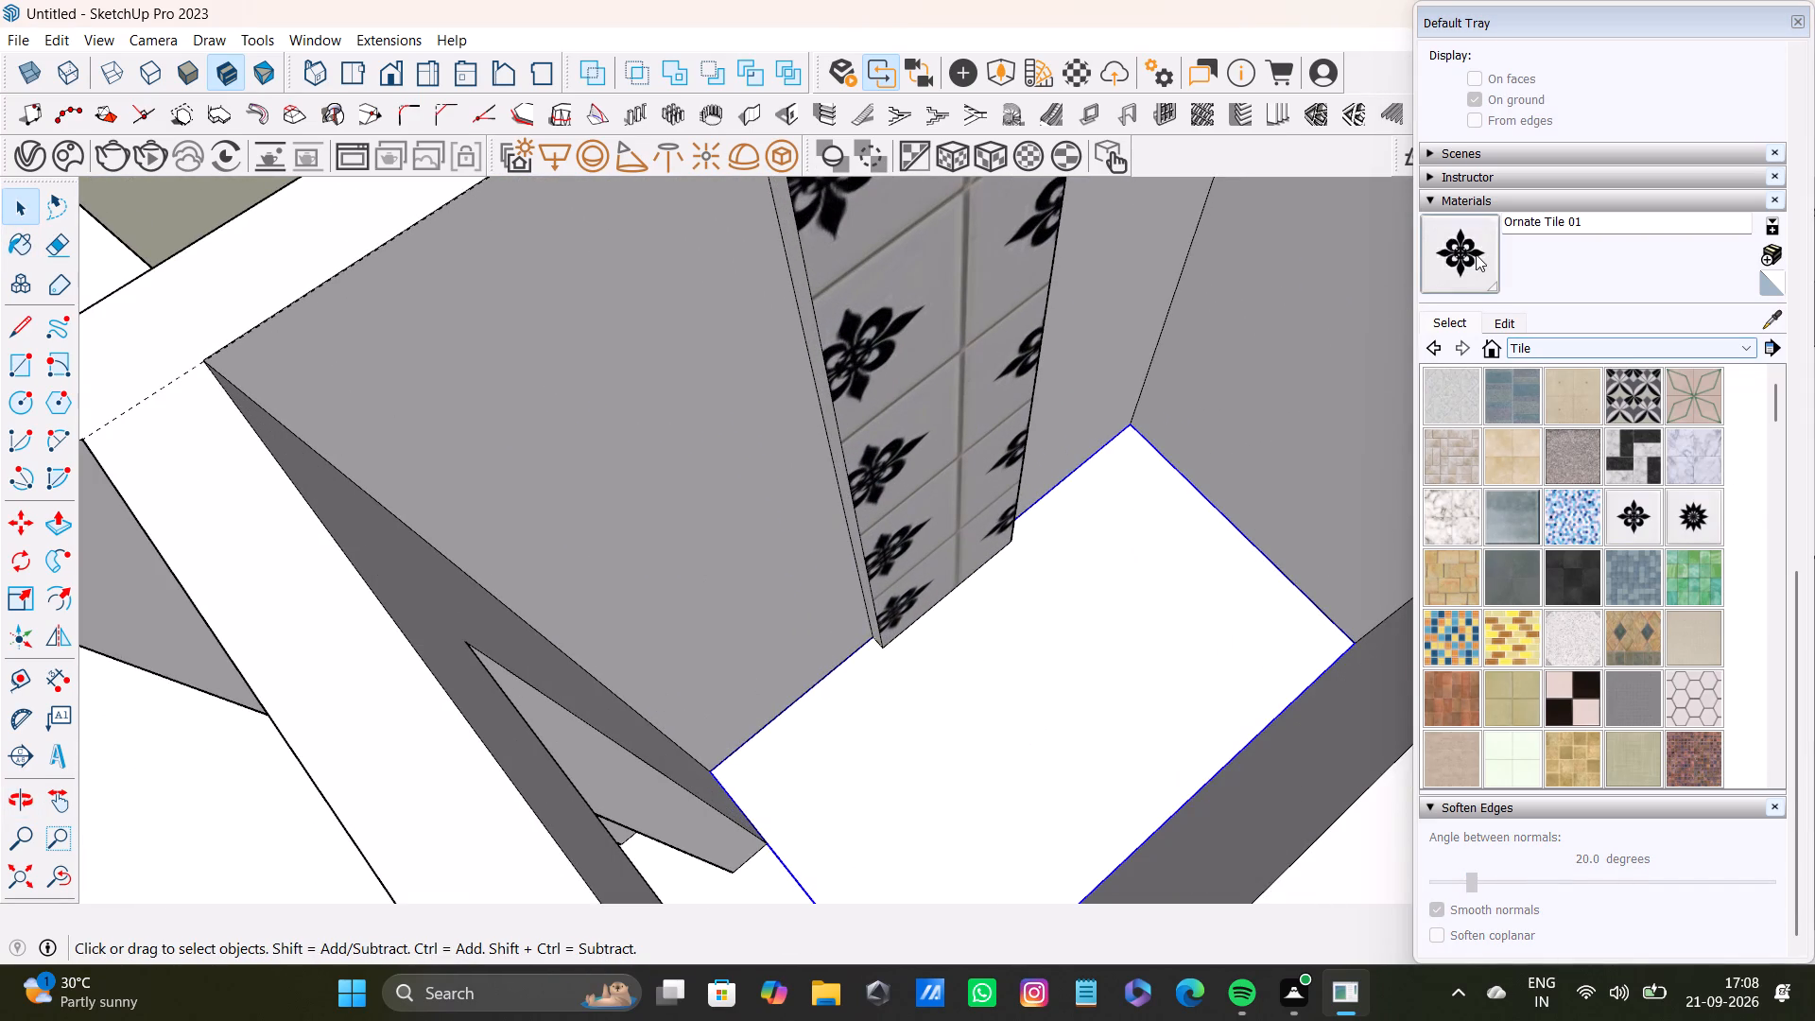
left_click(1478, 252)
scroll(942, 368, "up", 5)
middle_click_drag(792, 415, 923, 400)
scroll(810, 459, "up", 4)
key("space")
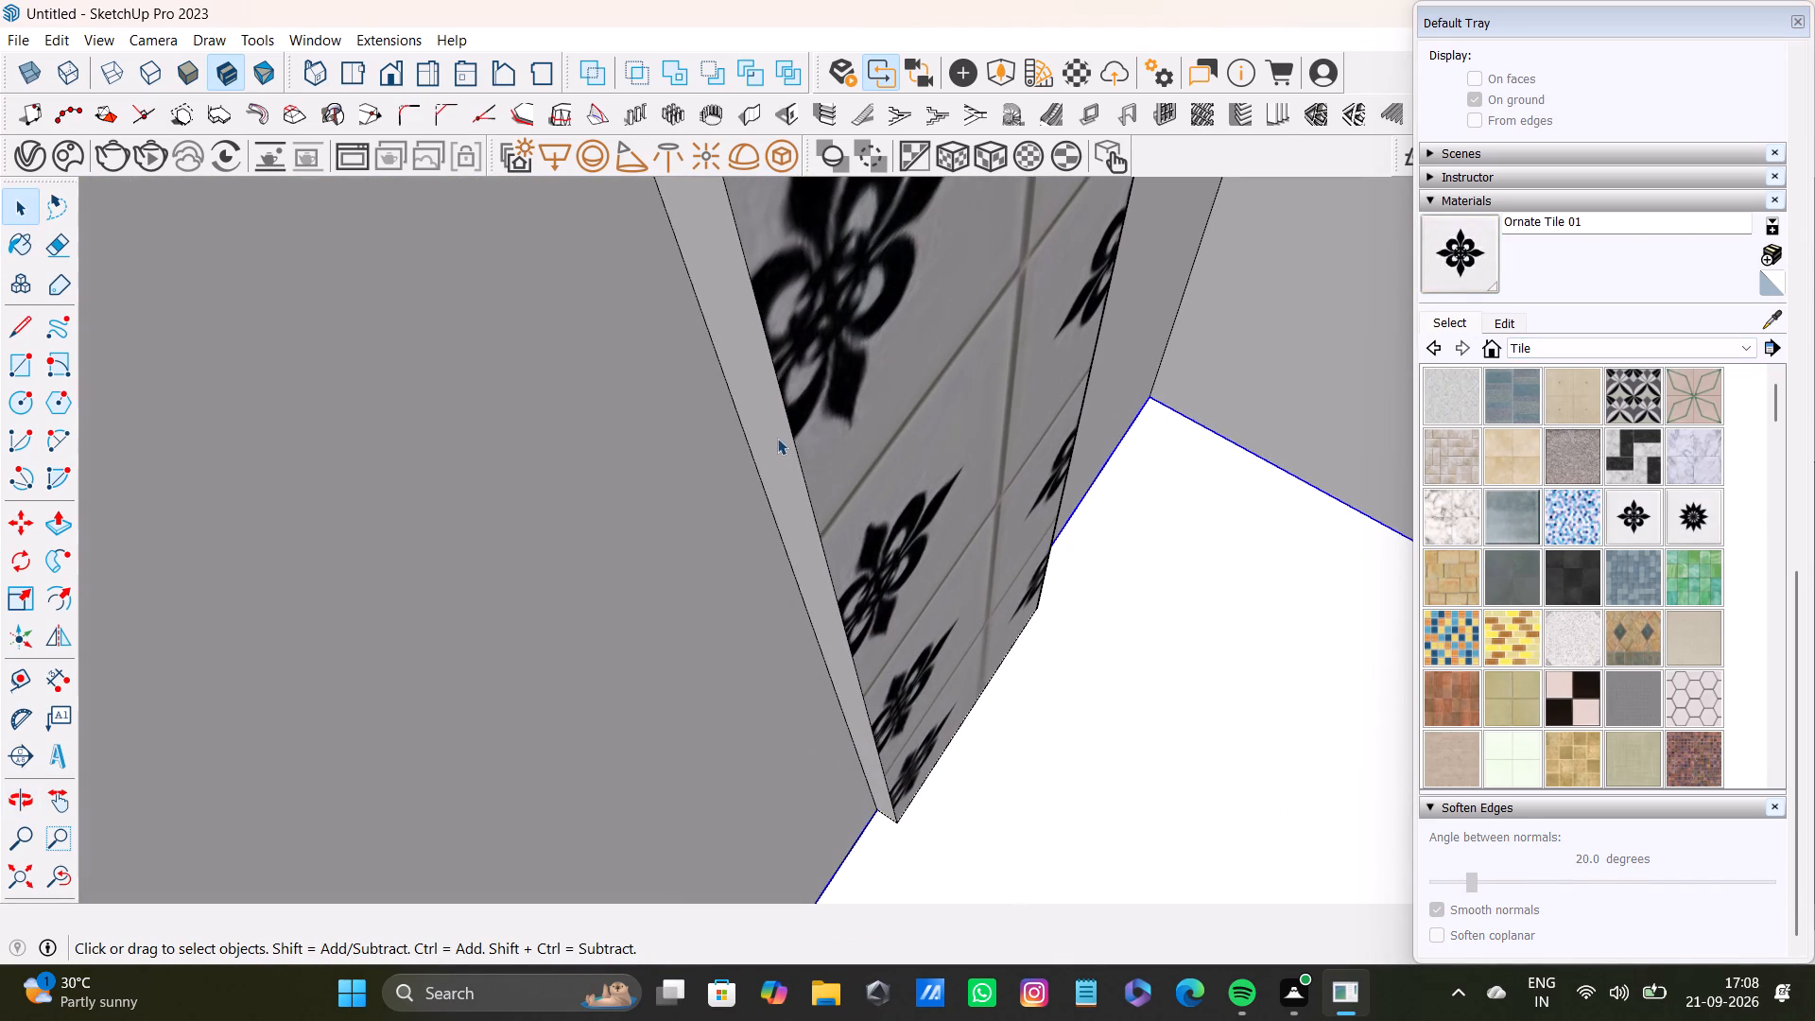
left_click(1478, 254)
left_click(783, 457)
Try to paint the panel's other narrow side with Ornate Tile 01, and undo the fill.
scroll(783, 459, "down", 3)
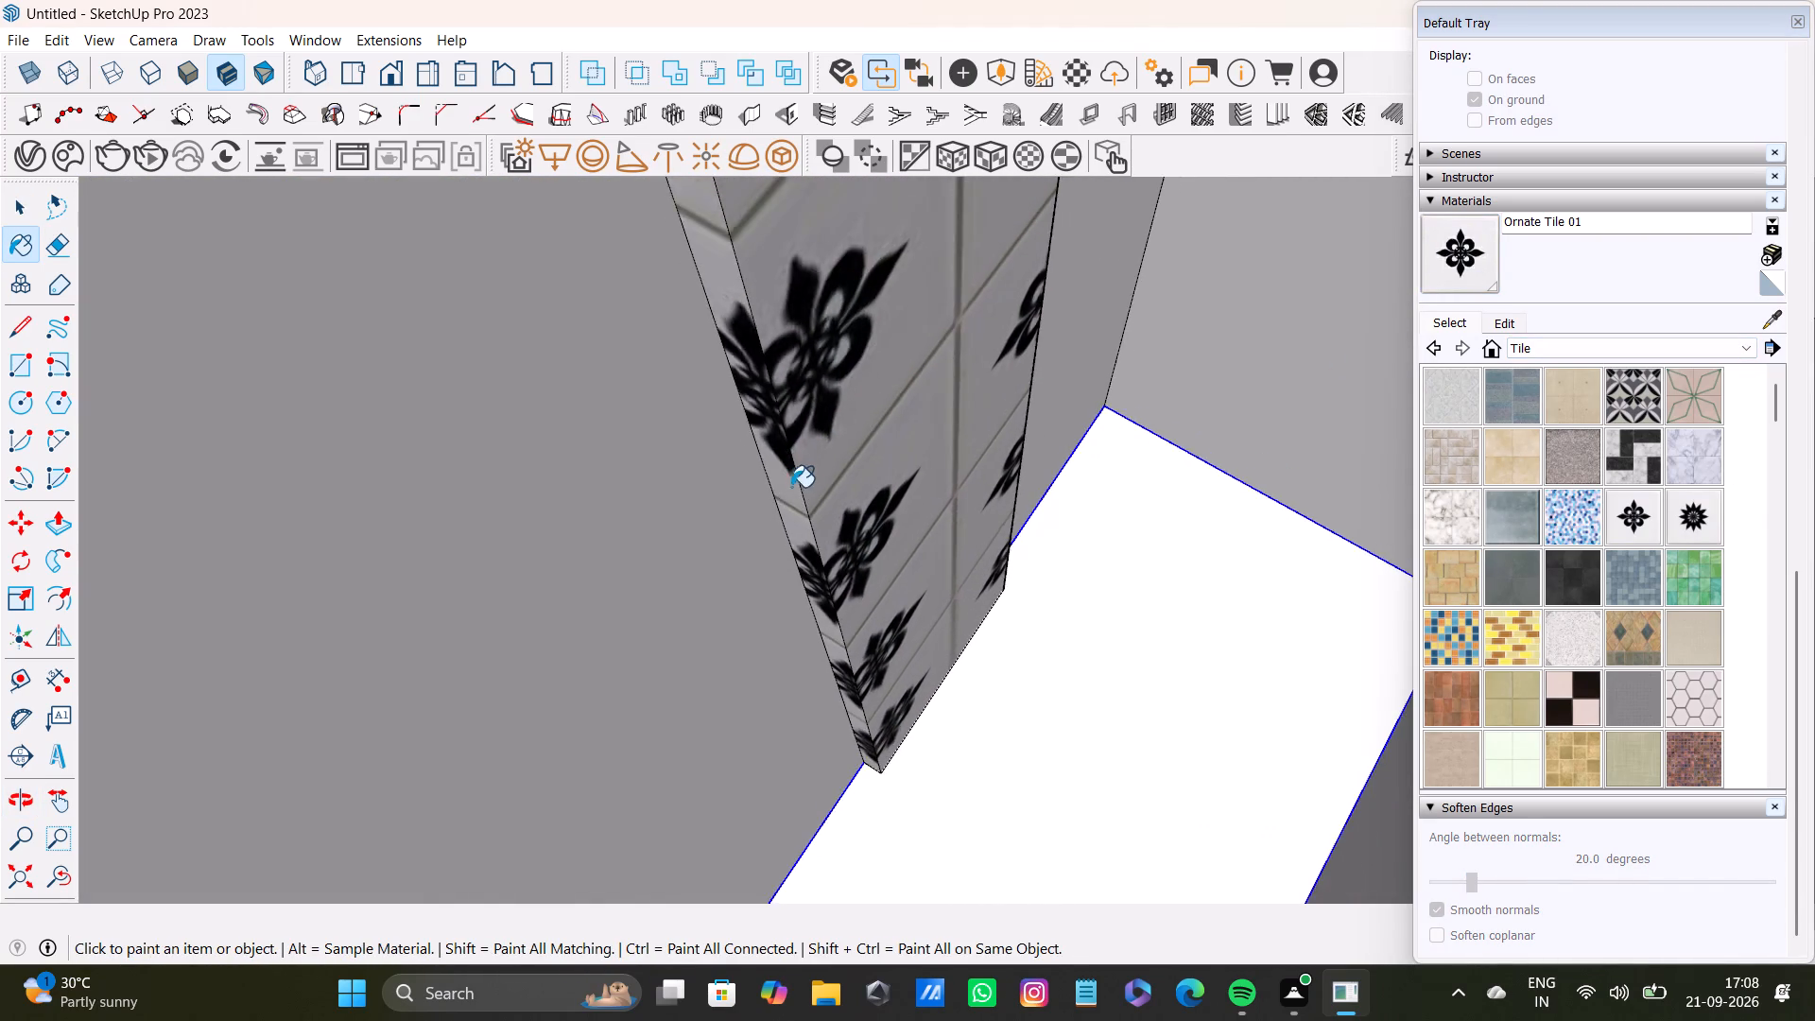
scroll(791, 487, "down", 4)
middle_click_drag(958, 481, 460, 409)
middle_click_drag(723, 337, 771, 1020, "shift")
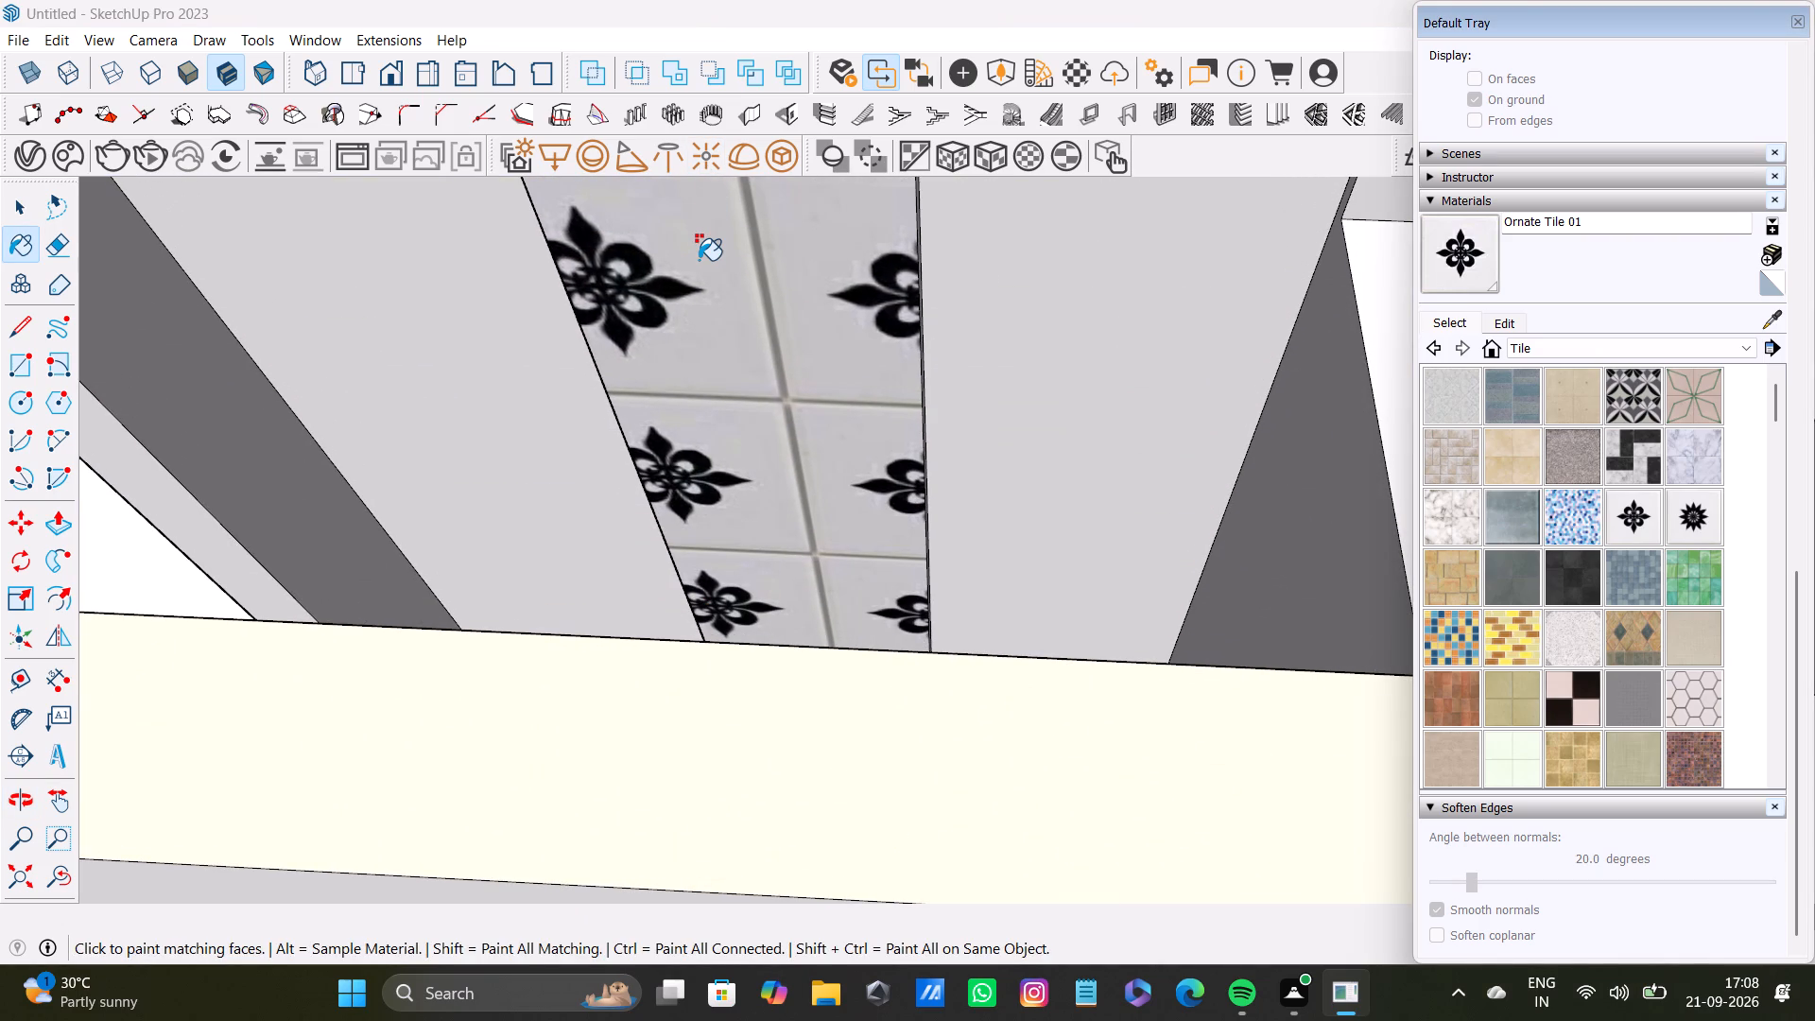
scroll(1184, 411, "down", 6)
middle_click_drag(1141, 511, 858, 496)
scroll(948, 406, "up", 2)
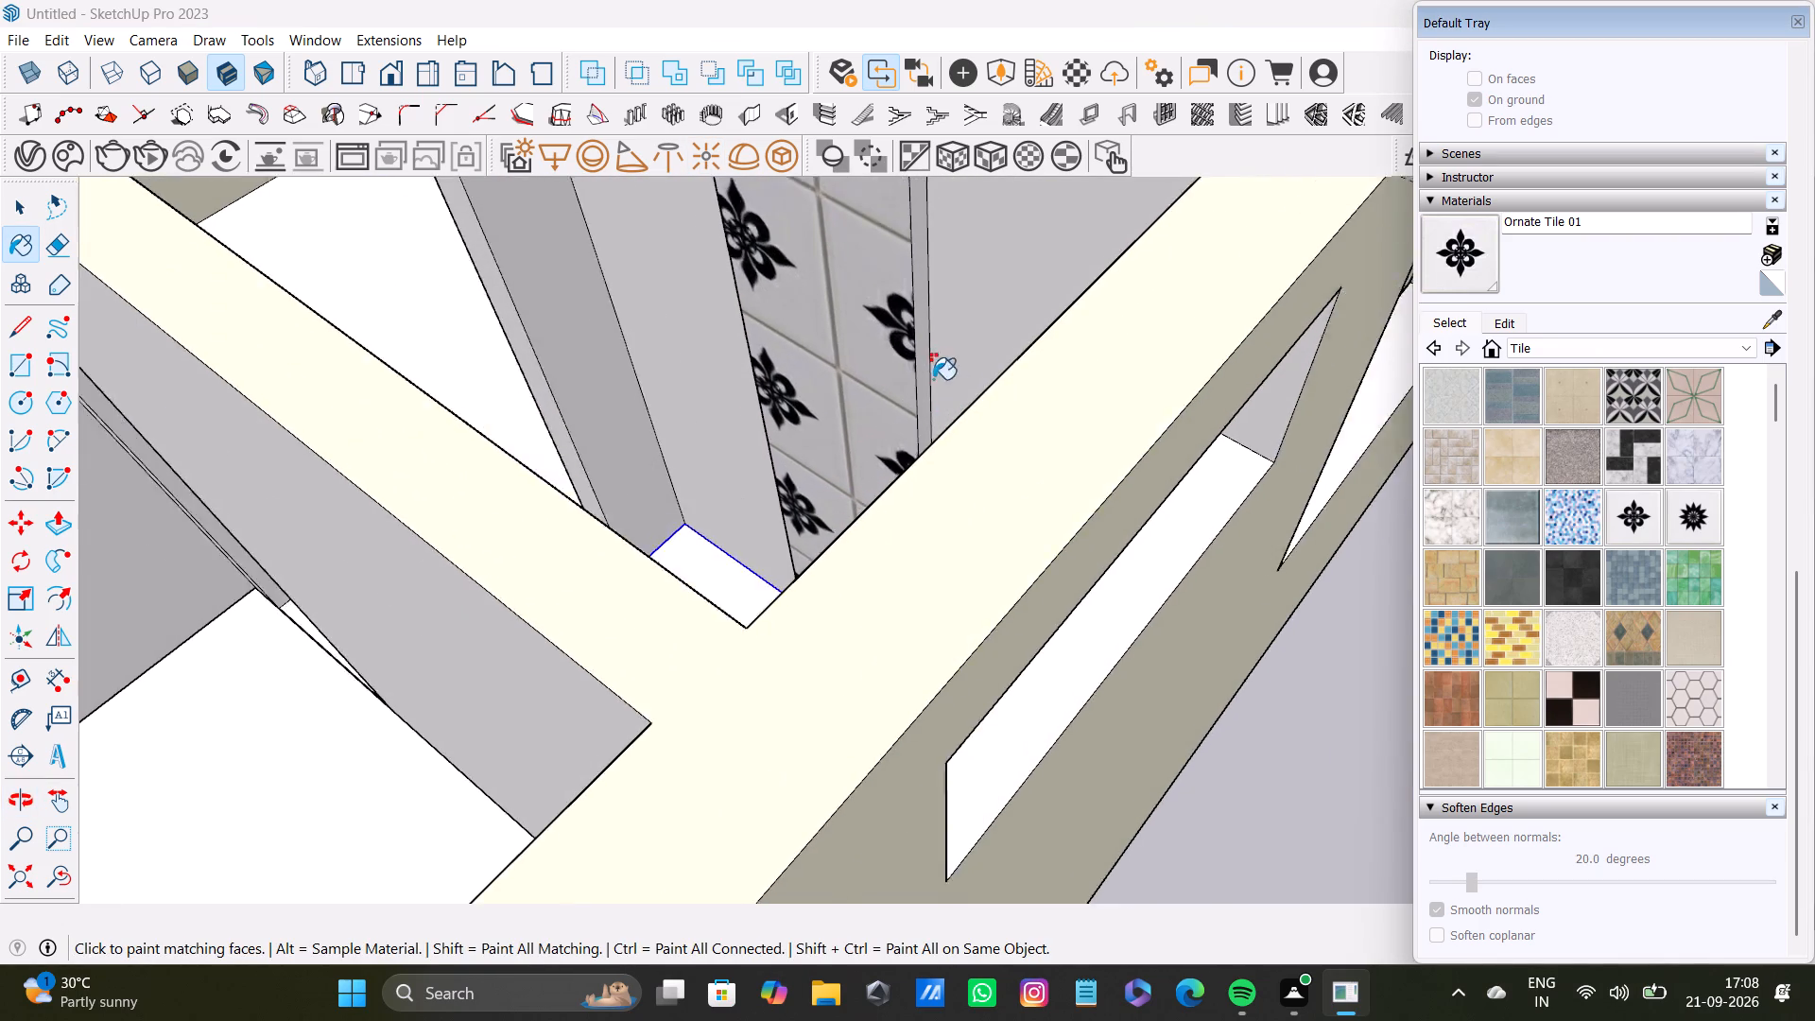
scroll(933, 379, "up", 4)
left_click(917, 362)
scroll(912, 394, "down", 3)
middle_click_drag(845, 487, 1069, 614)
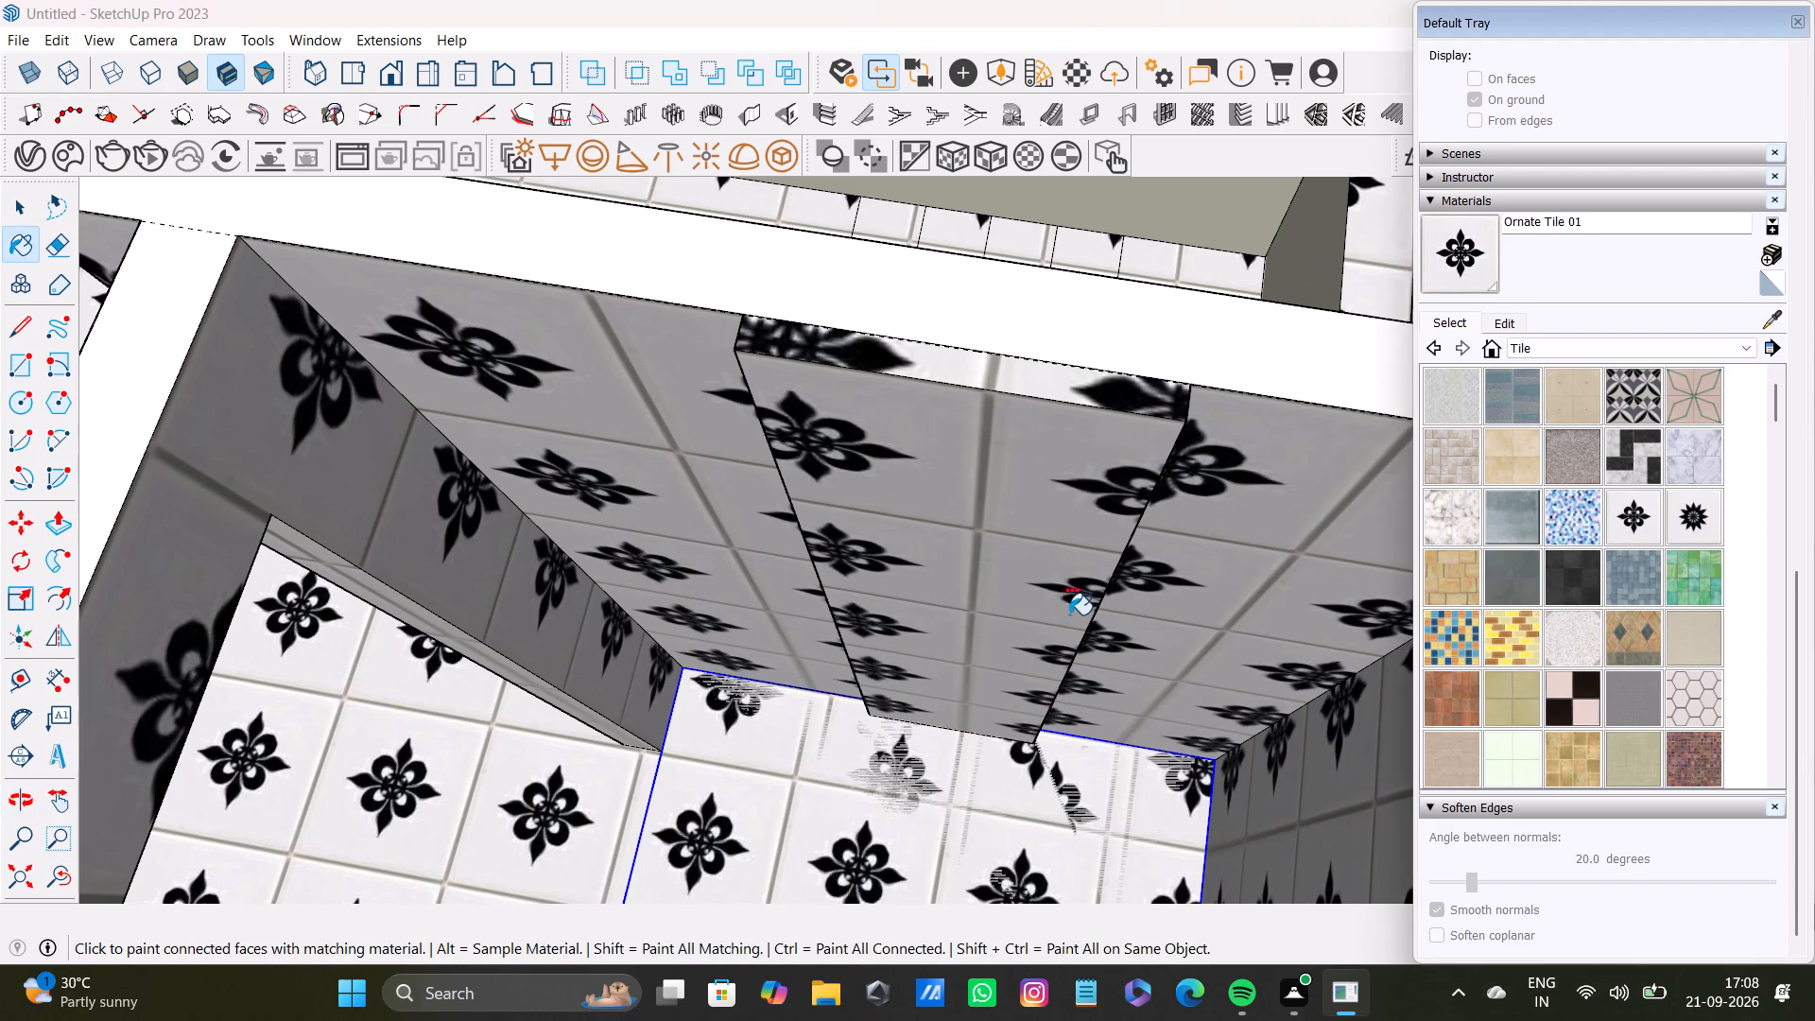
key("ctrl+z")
Delete the separate floor face of the small room with the tiled panel.
scroll(869, 775, "down", 2)
middle_click_drag(886, 801, 898, 621)
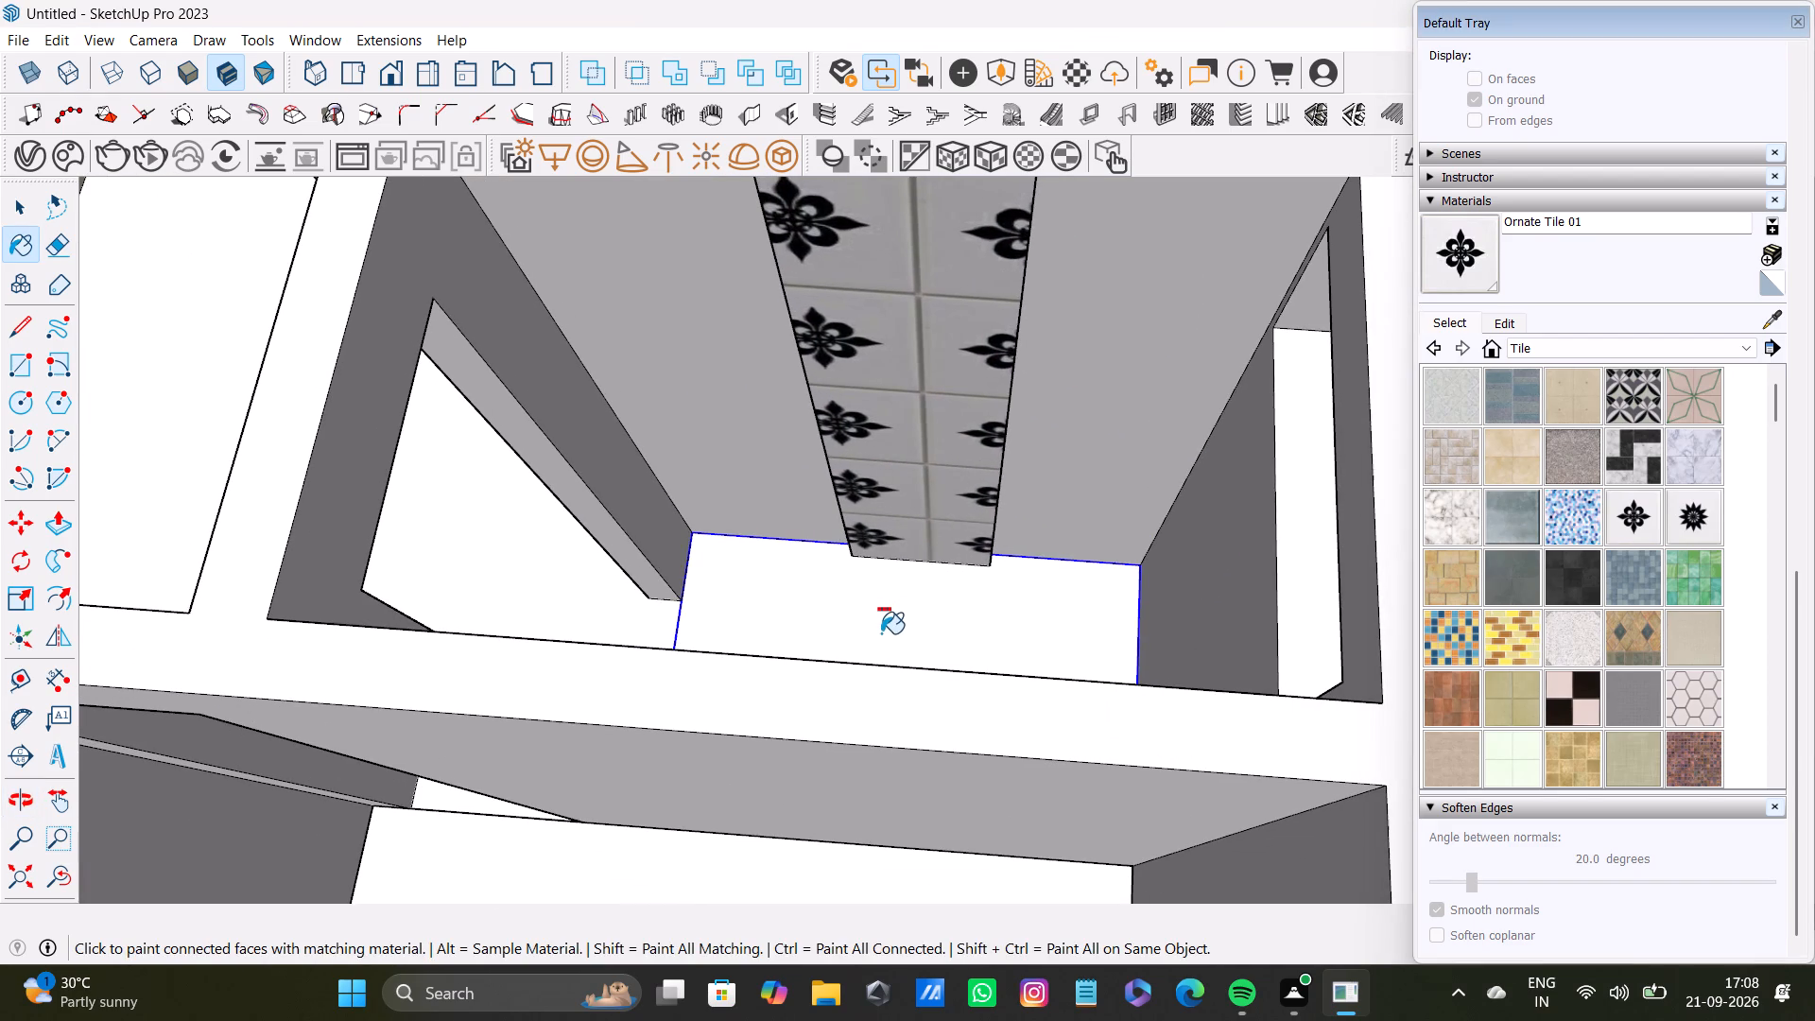
left_click(881, 633)
key("space")
middle_click_drag(1012, 642, 1034, 771)
left_click(1004, 666)
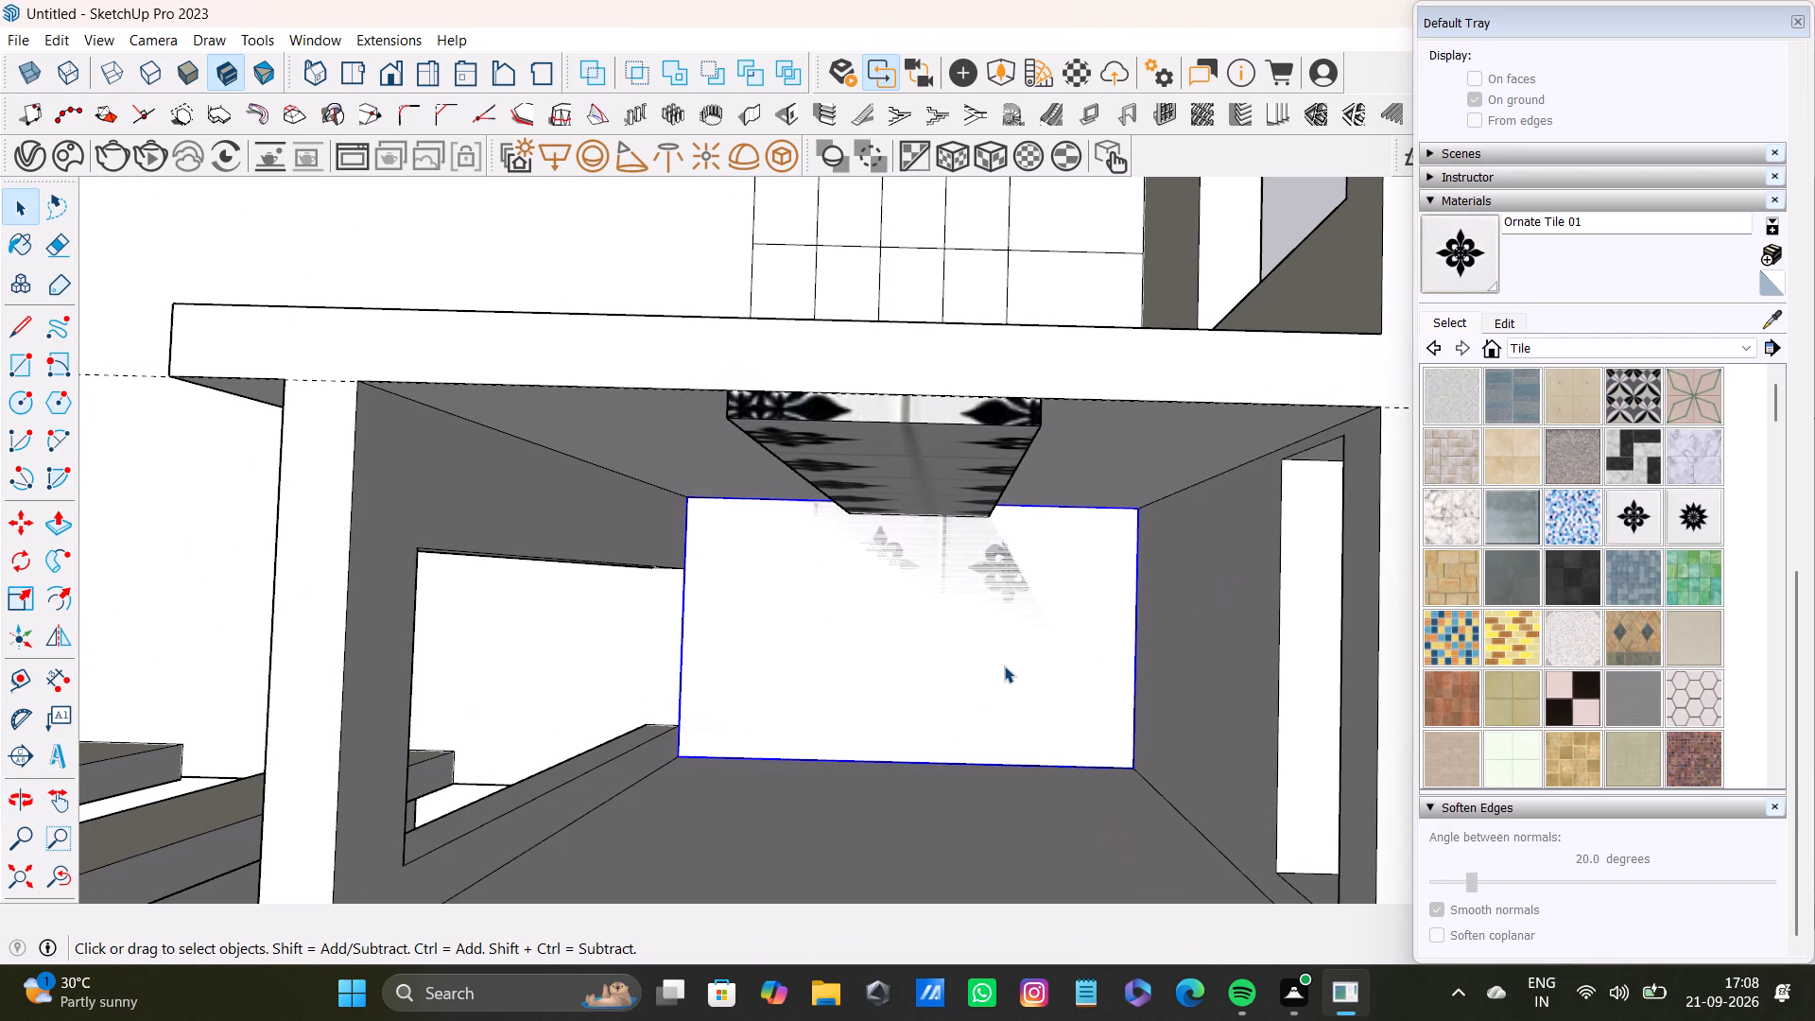
key("Delete")
Draw a rectangular floor face from corner to corner inside the small room with the tiled panel.
left_click(1004, 666)
left_click(1004, 666)
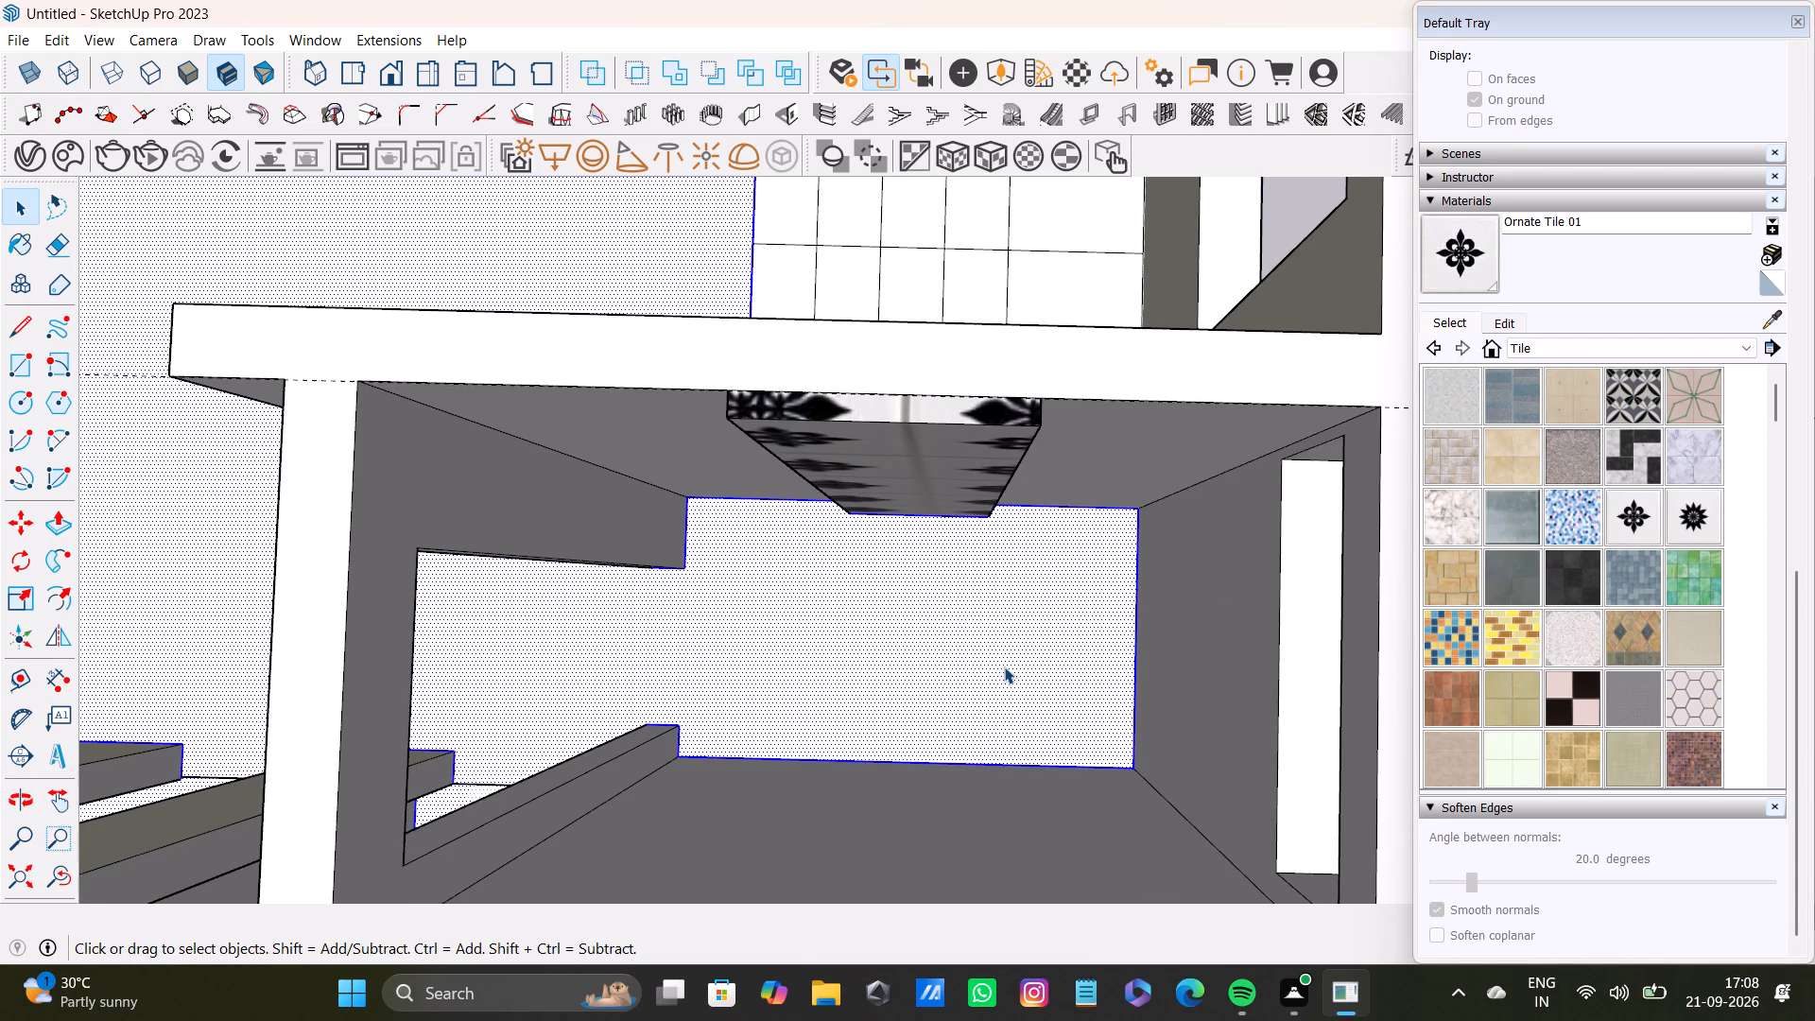
left_click(1004, 666)
left_click(835, 607)
scroll(748, 623, "down", 3)
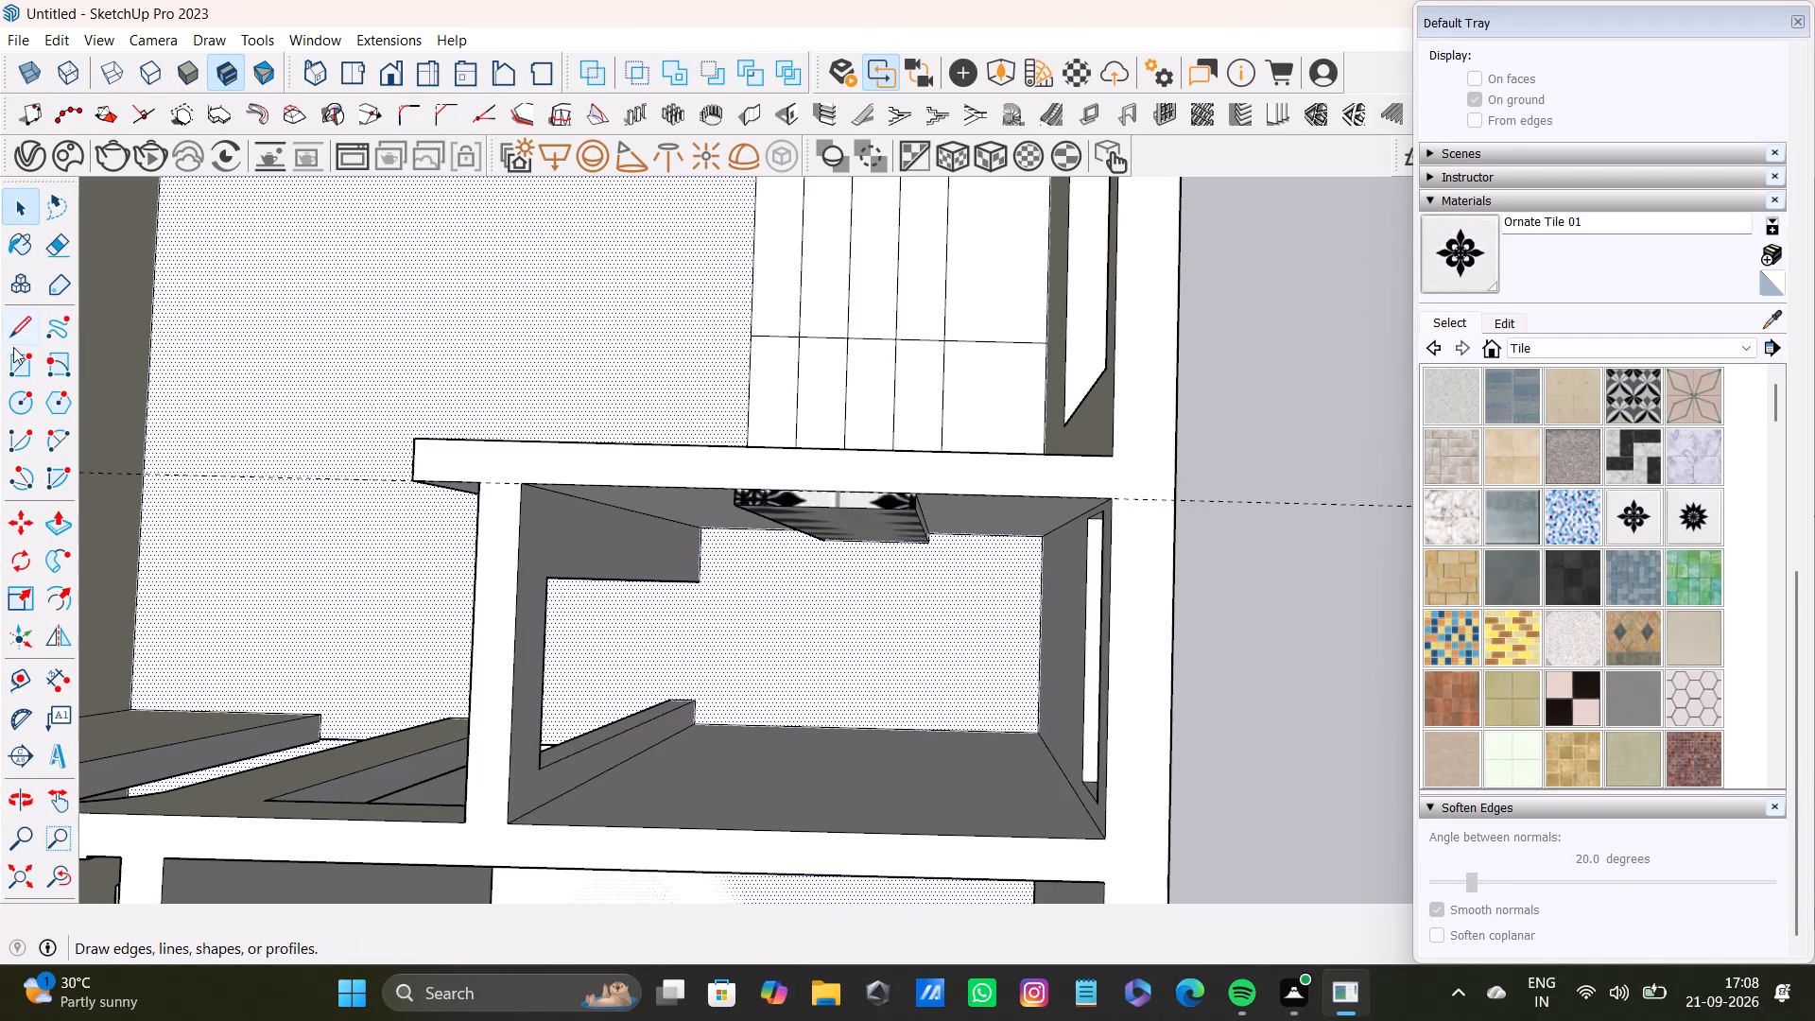
left_click(17, 370)
scroll(472, 536, "up", 5)
left_click(764, 520)
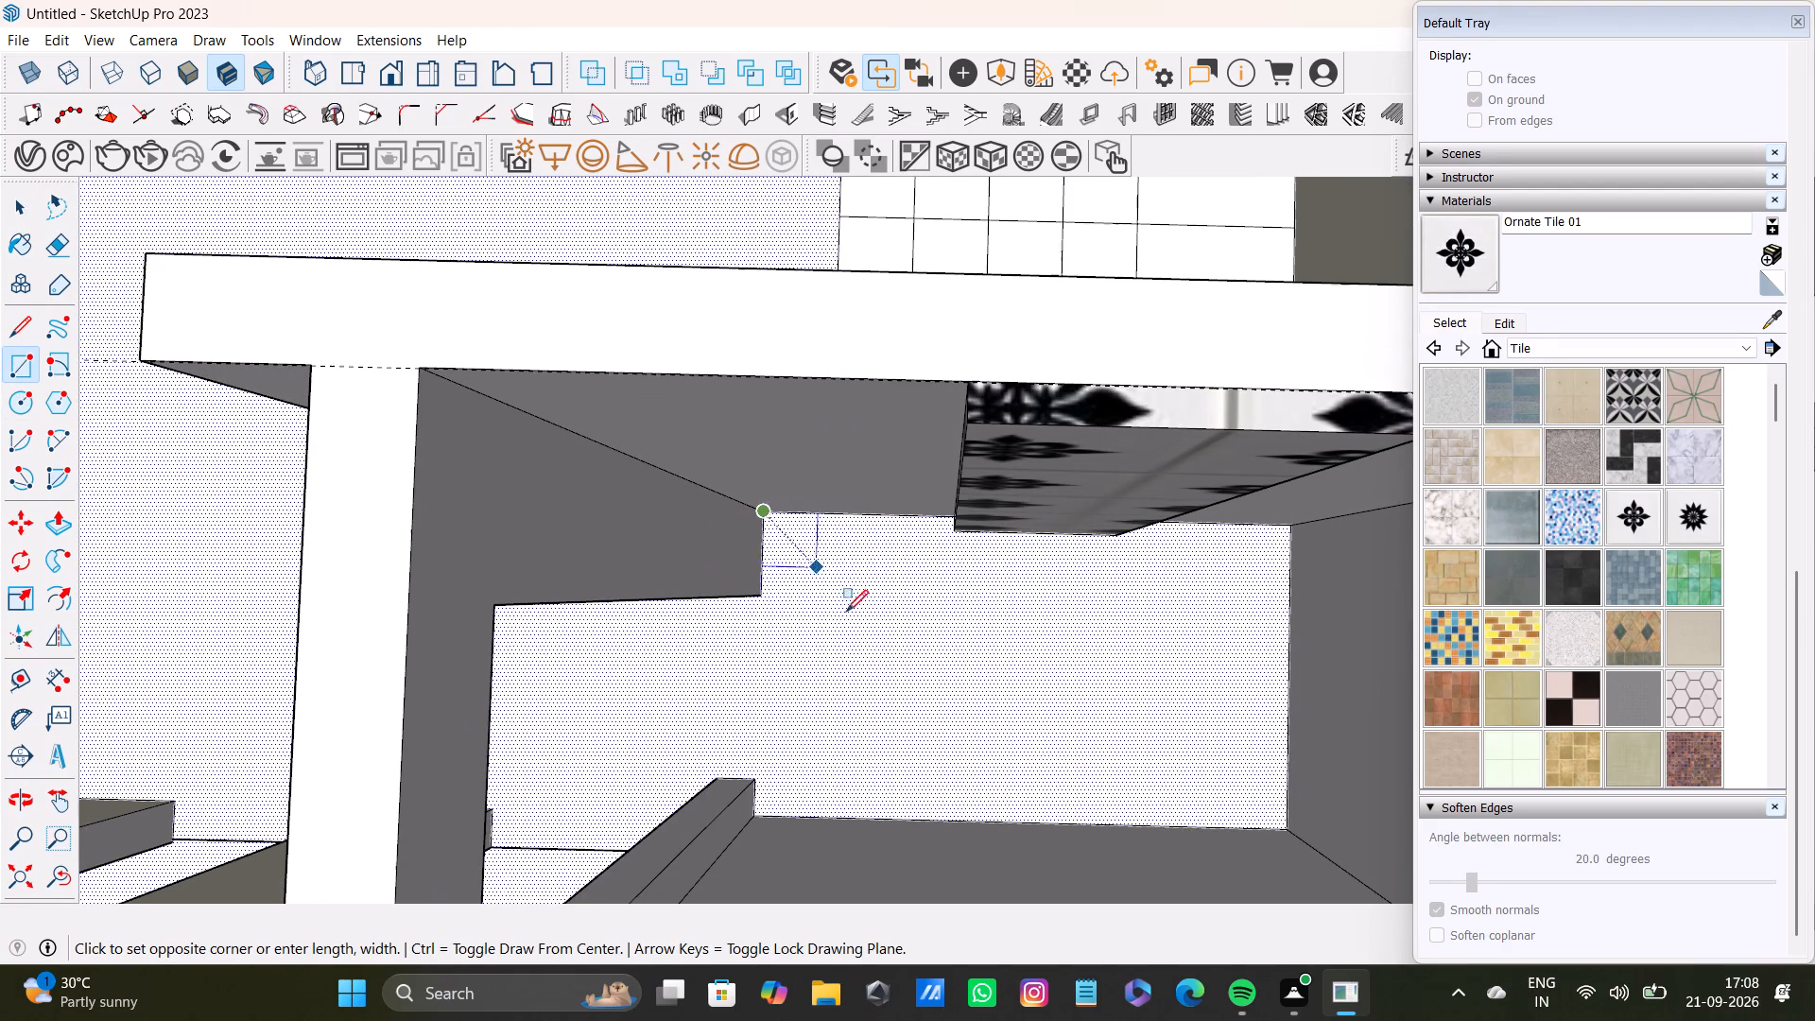
scroll(1001, 760, "down", 1)
left_click(1263, 816)
Delete the face closing off the small room's doorway opening.
key("space")
left_click(698, 725)
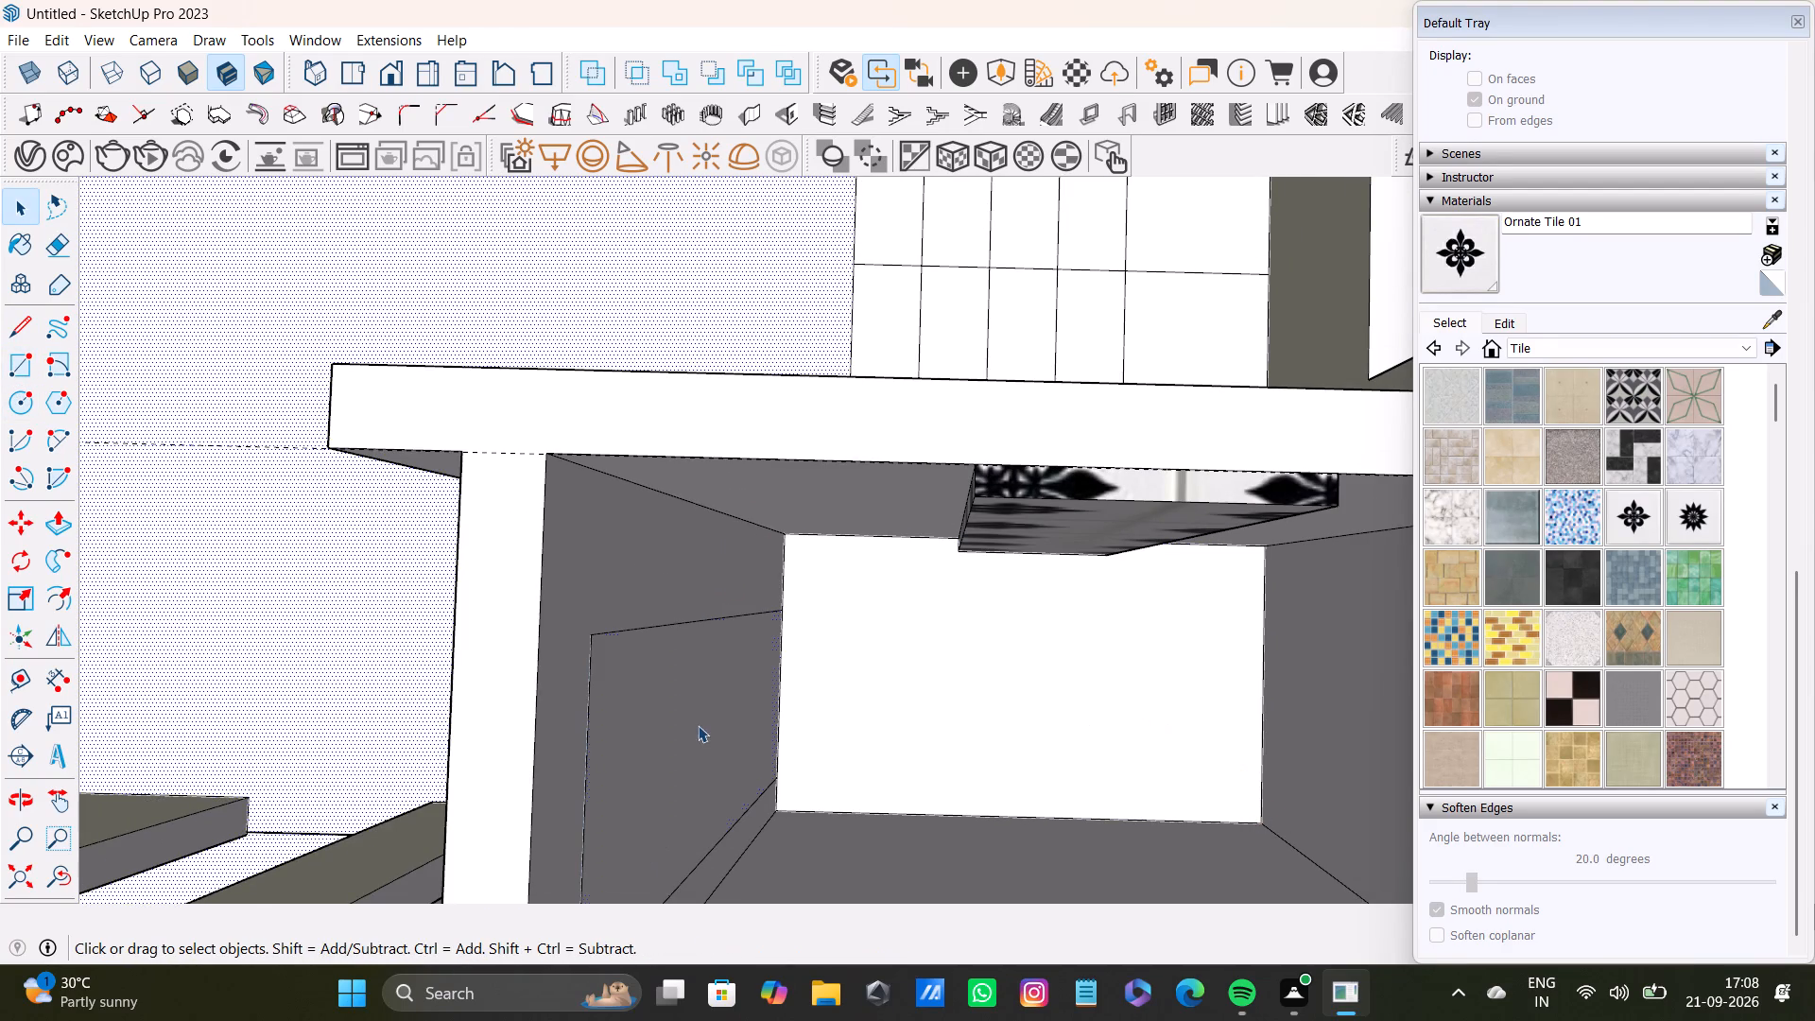
key("Delete")
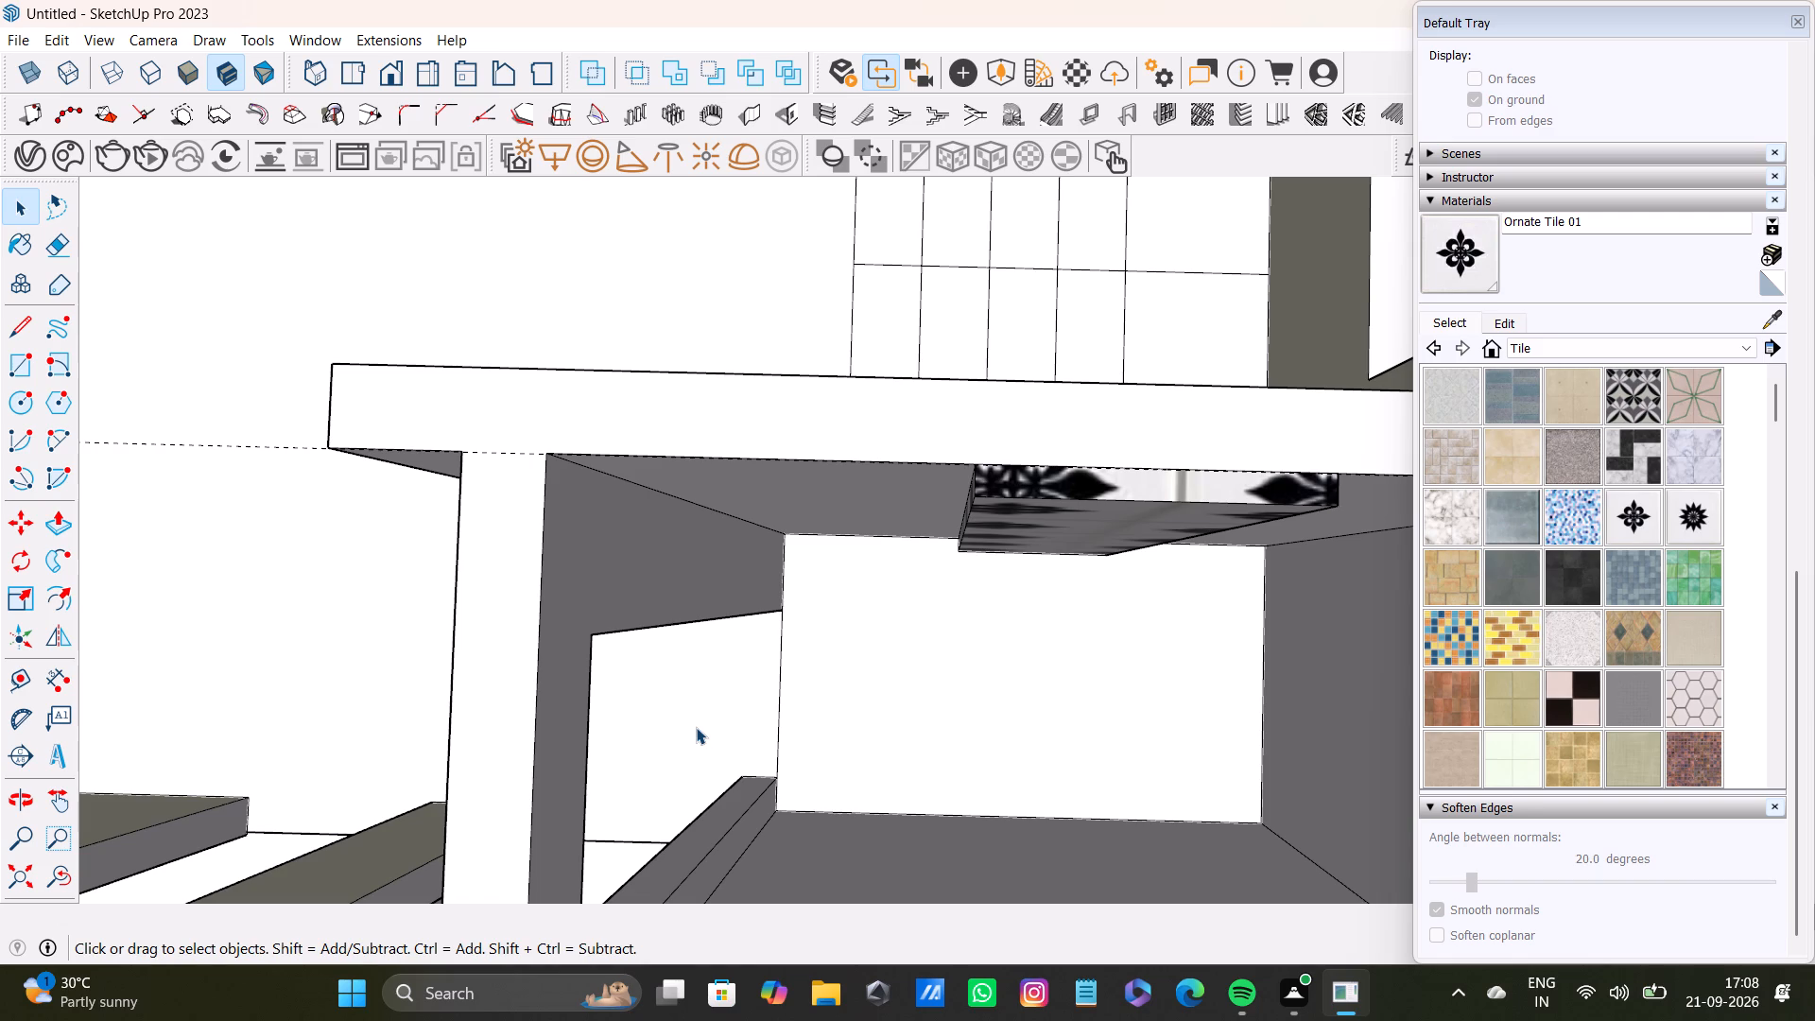
Paint the small room's new floor face with Ornate Tile 01.
double_click(940, 705)
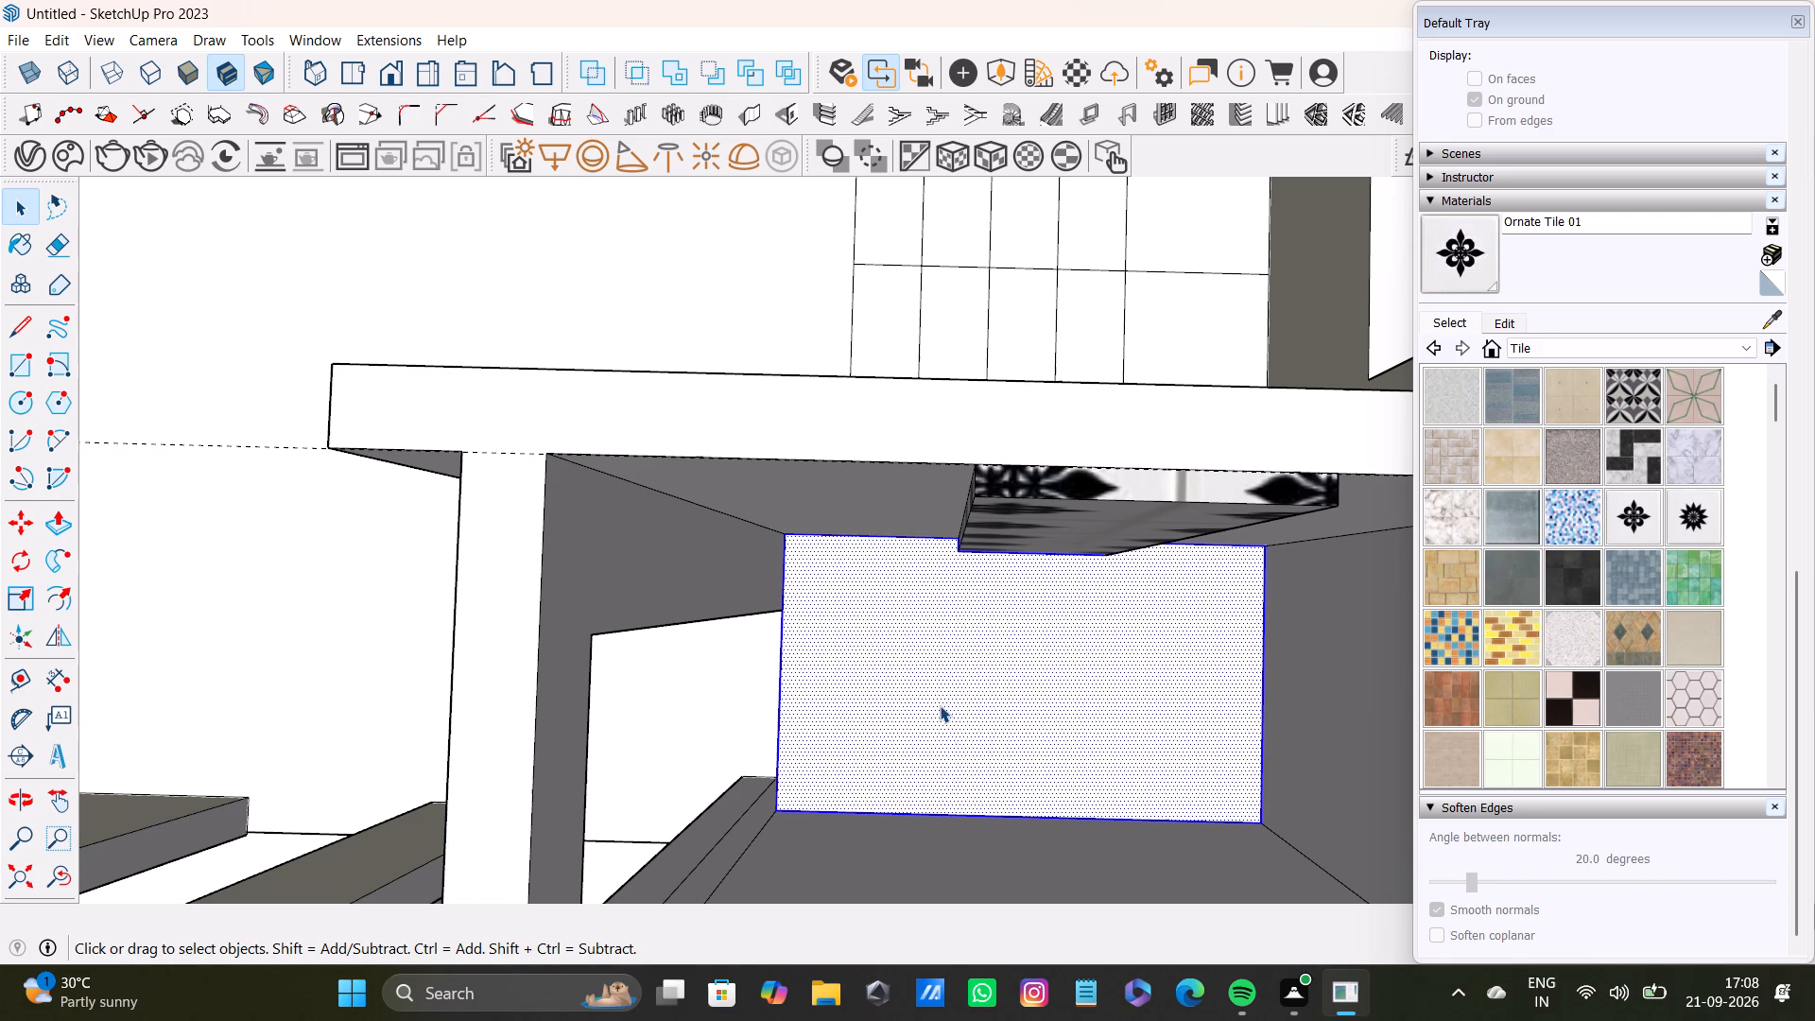
left_click(1461, 258)
left_click(965, 684)
scroll(965, 688, "down", 4)
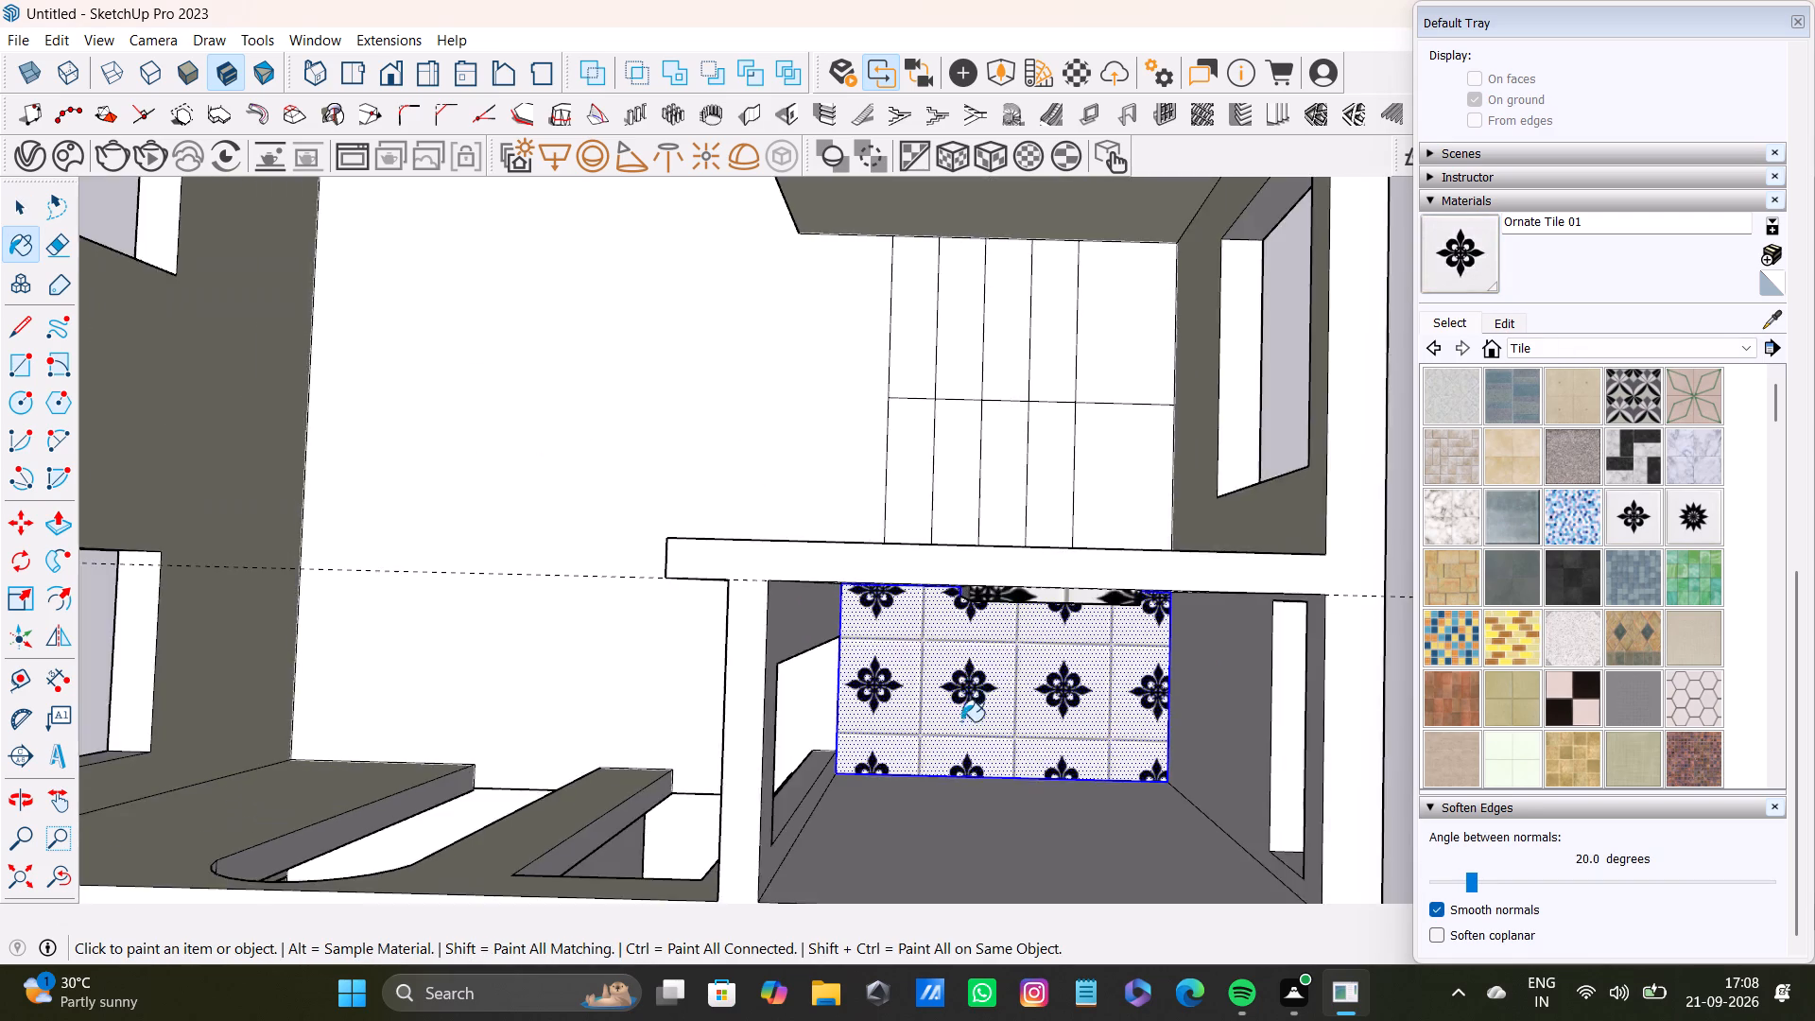
middle_click_drag(960, 729, 1033, 520)
key("space")
Sample Marble Carrara Gold Floor Tile from the other small room and paint the wall on both sides of the raised panel with it.
scroll(1038, 519, "down", 3)
middle_click_drag(1053, 545, 900, 674, "shift")
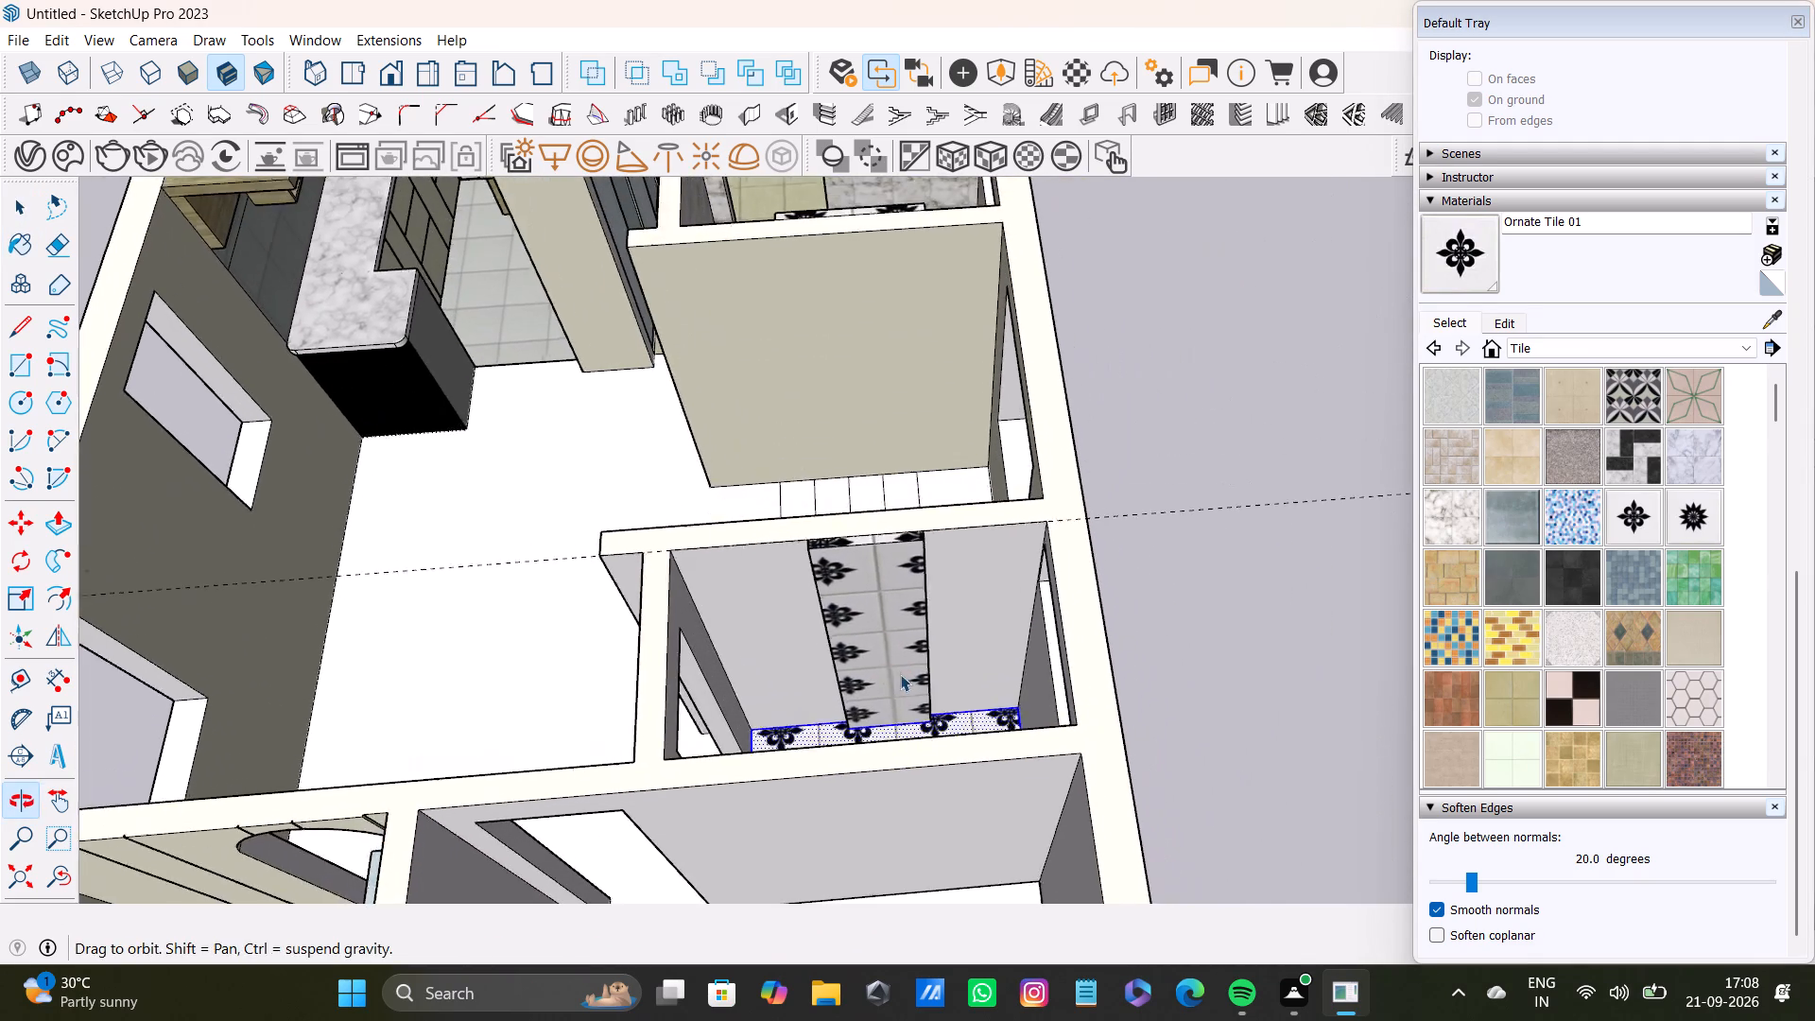
middle_click_drag(900, 674, 902, 671, "shift")
middle_click_drag(812, 641, 1081, 760)
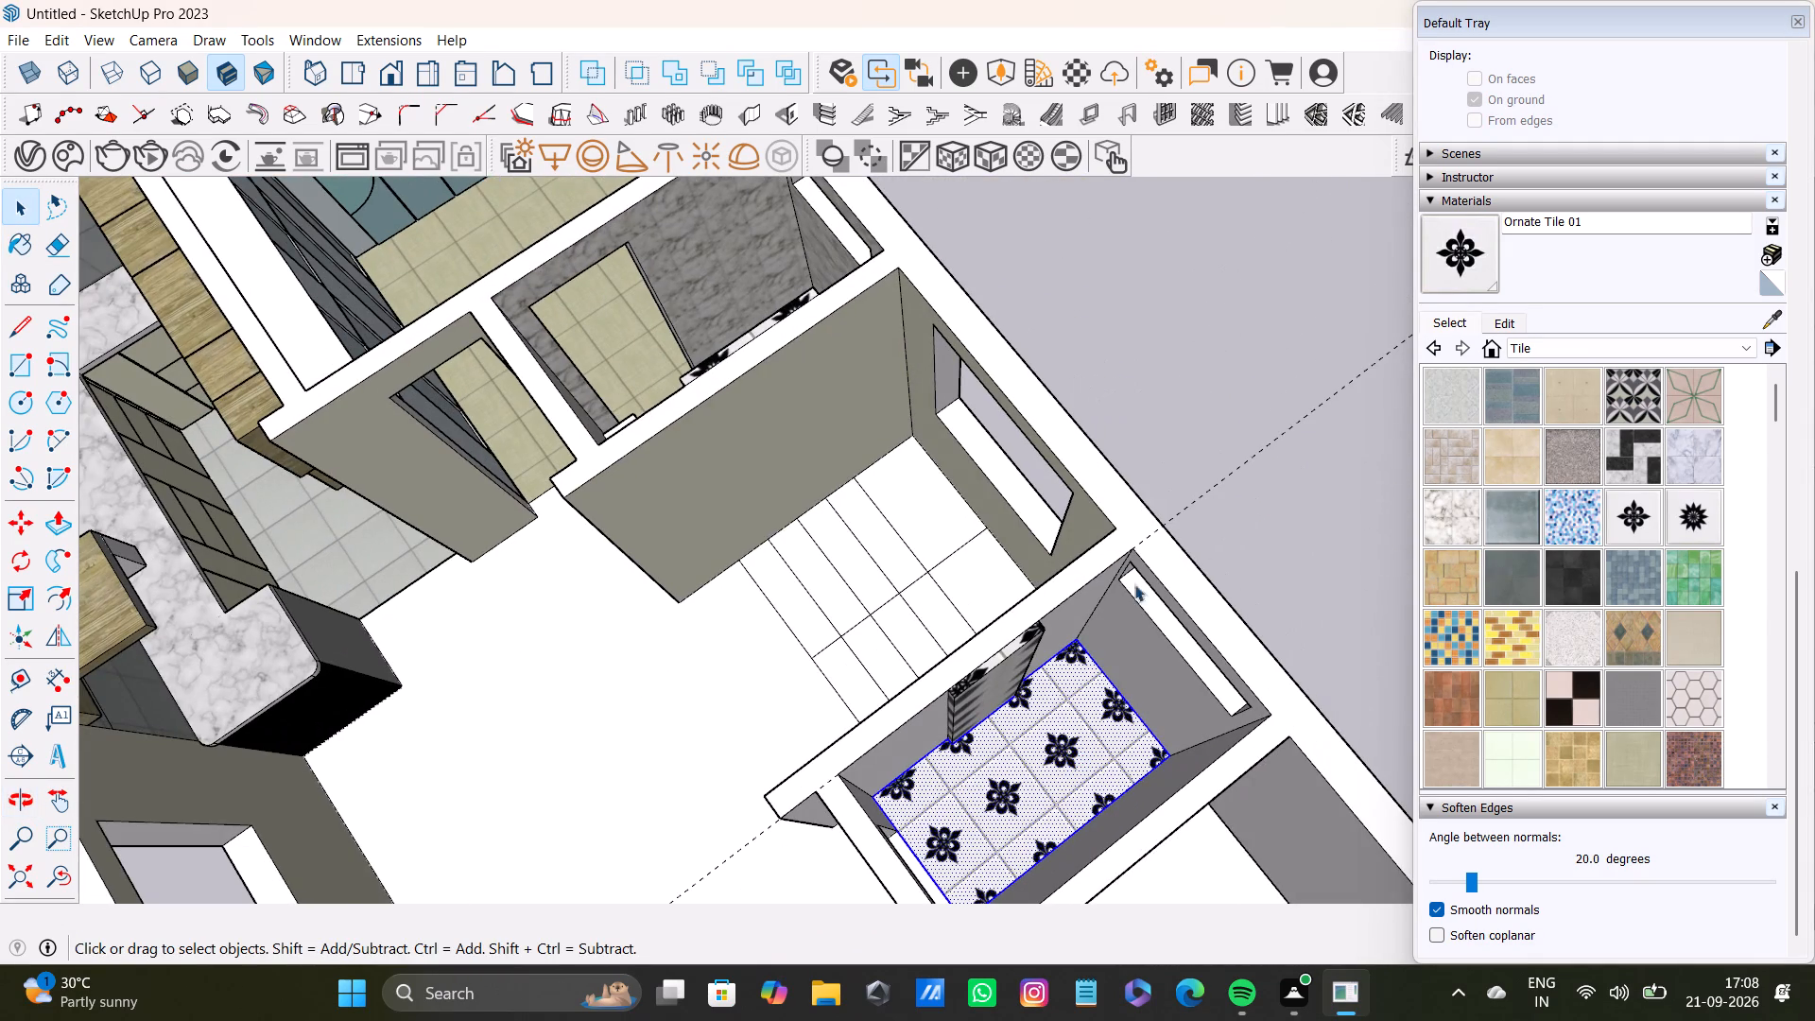
key("space")
left_click(1768, 320)
left_click(728, 246)
scroll(766, 310, "down", 4)
left_click(1466, 264)
scroll(969, 470, "up", 6)
left_click(990, 550)
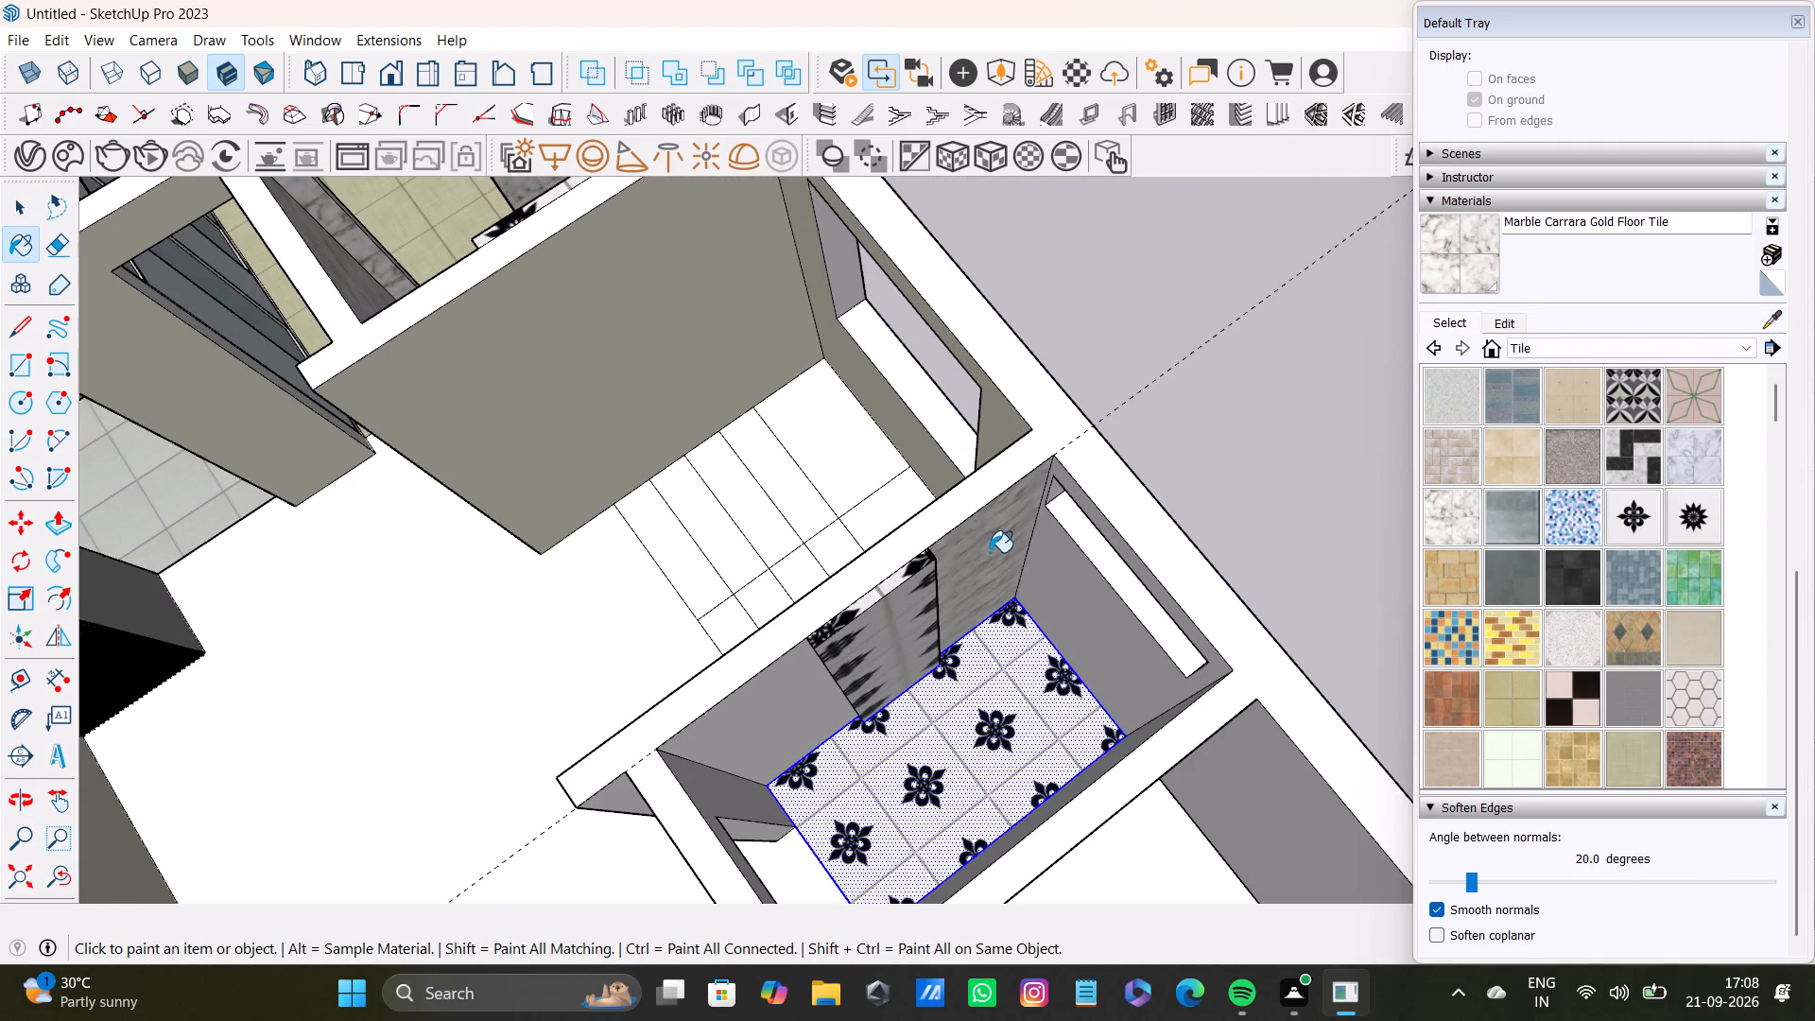
scroll(990, 557, "down", 3)
middle_click_drag(970, 614, 861, 490)
left_click(769, 536)
Paint the small room's remaining walls, including the window and doorway walls, with Marble Carrara Gold Floor Tile.
scroll(797, 562, "down", 3)
middle_click_drag(810, 591, 1288, 583)
scroll(1136, 504, "up", 6)
left_click(1047, 491)
middle_click_drag(1084, 554, 1393, 576)
left_click(1283, 509)
scroll(1261, 522, "down", 3)
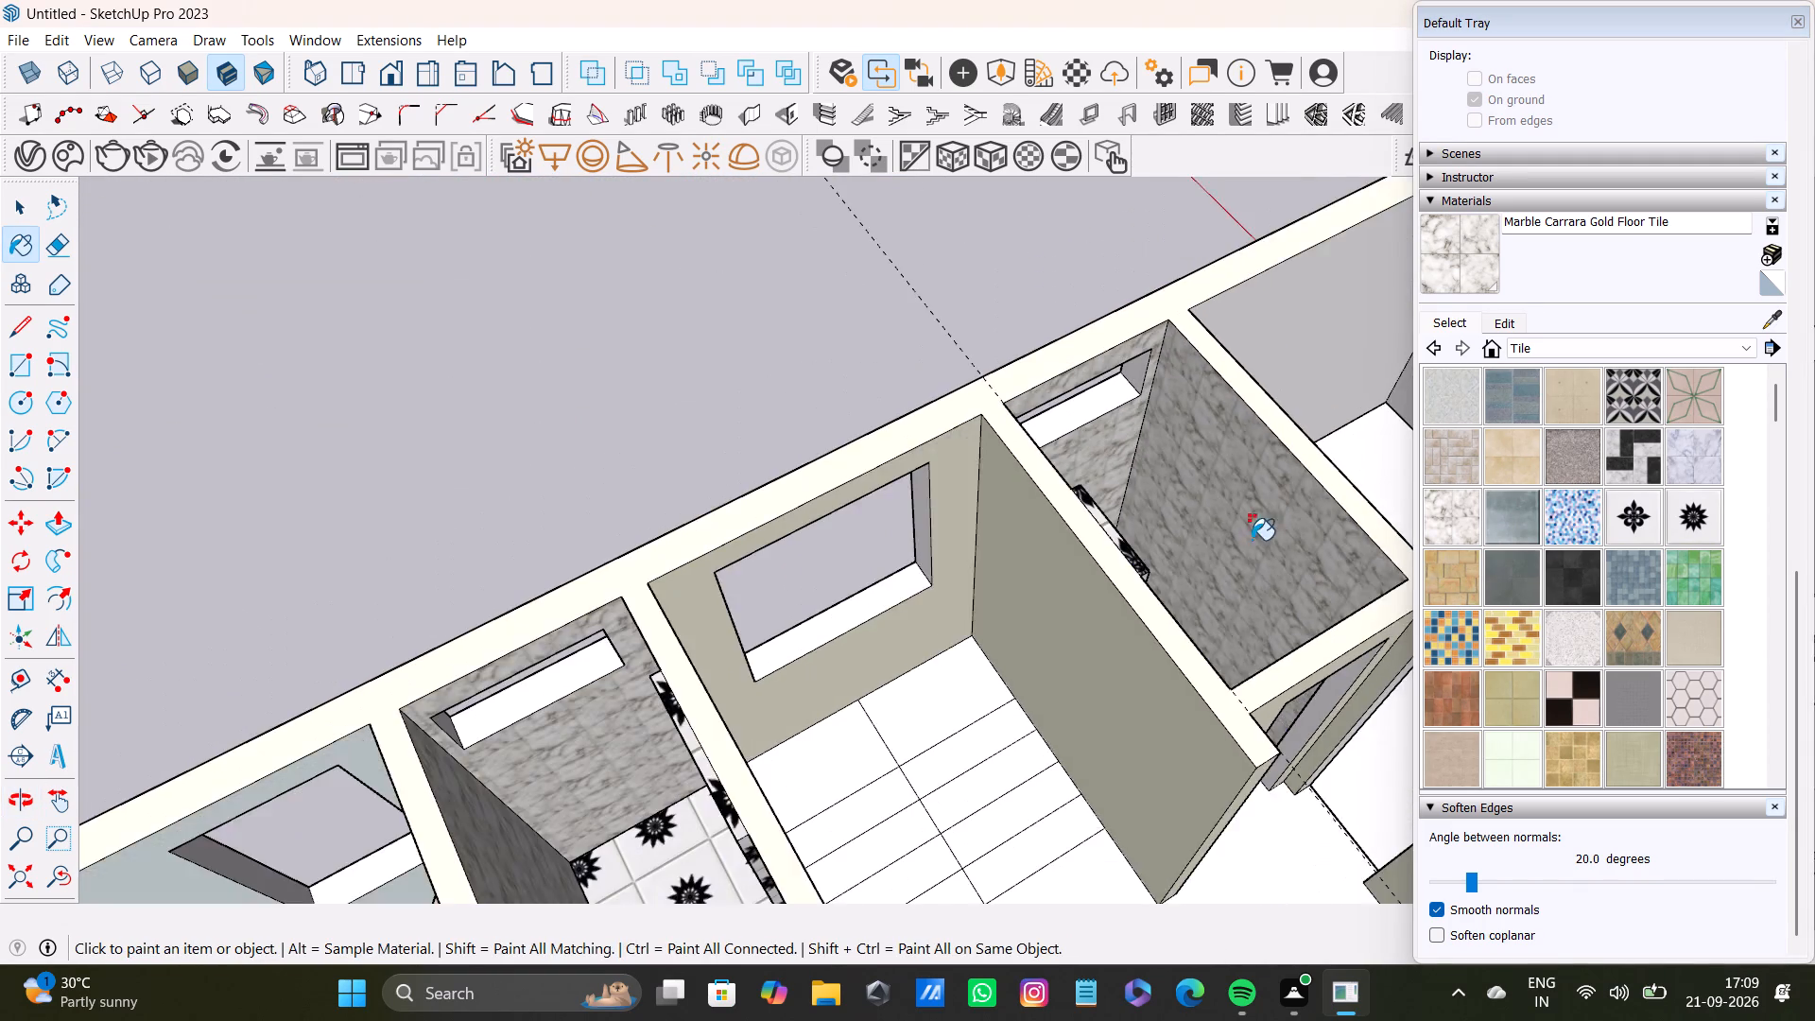
middle_click_drag(1252, 540, 1043, 506, "shift")
middle_click_drag(1028, 518, 1621, 586)
scroll(1184, 465, "up", 9)
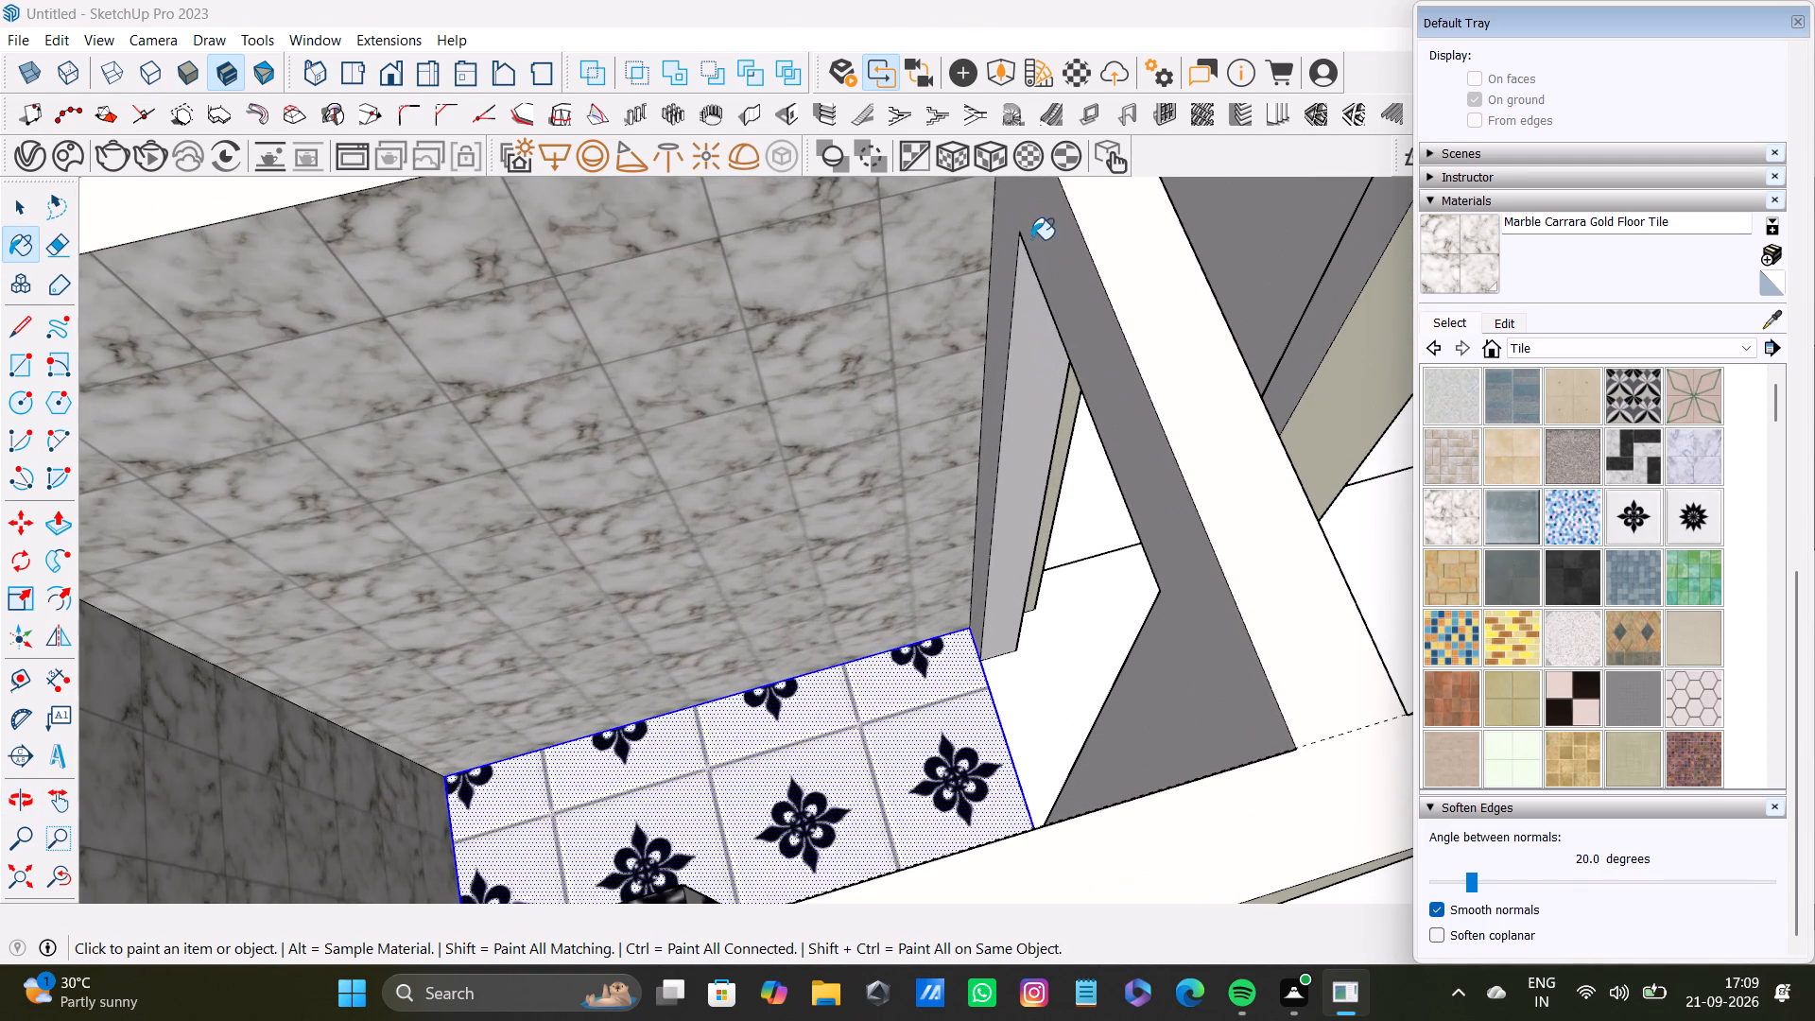
left_click(1031, 239)
Widen the raised tiled panel by pulling its narrow side out toward the small room's doorway.
scroll(1073, 340, "down", 4)
middle_click_drag(1062, 466, 251, 502)
scroll(428, 400, "down", 3)
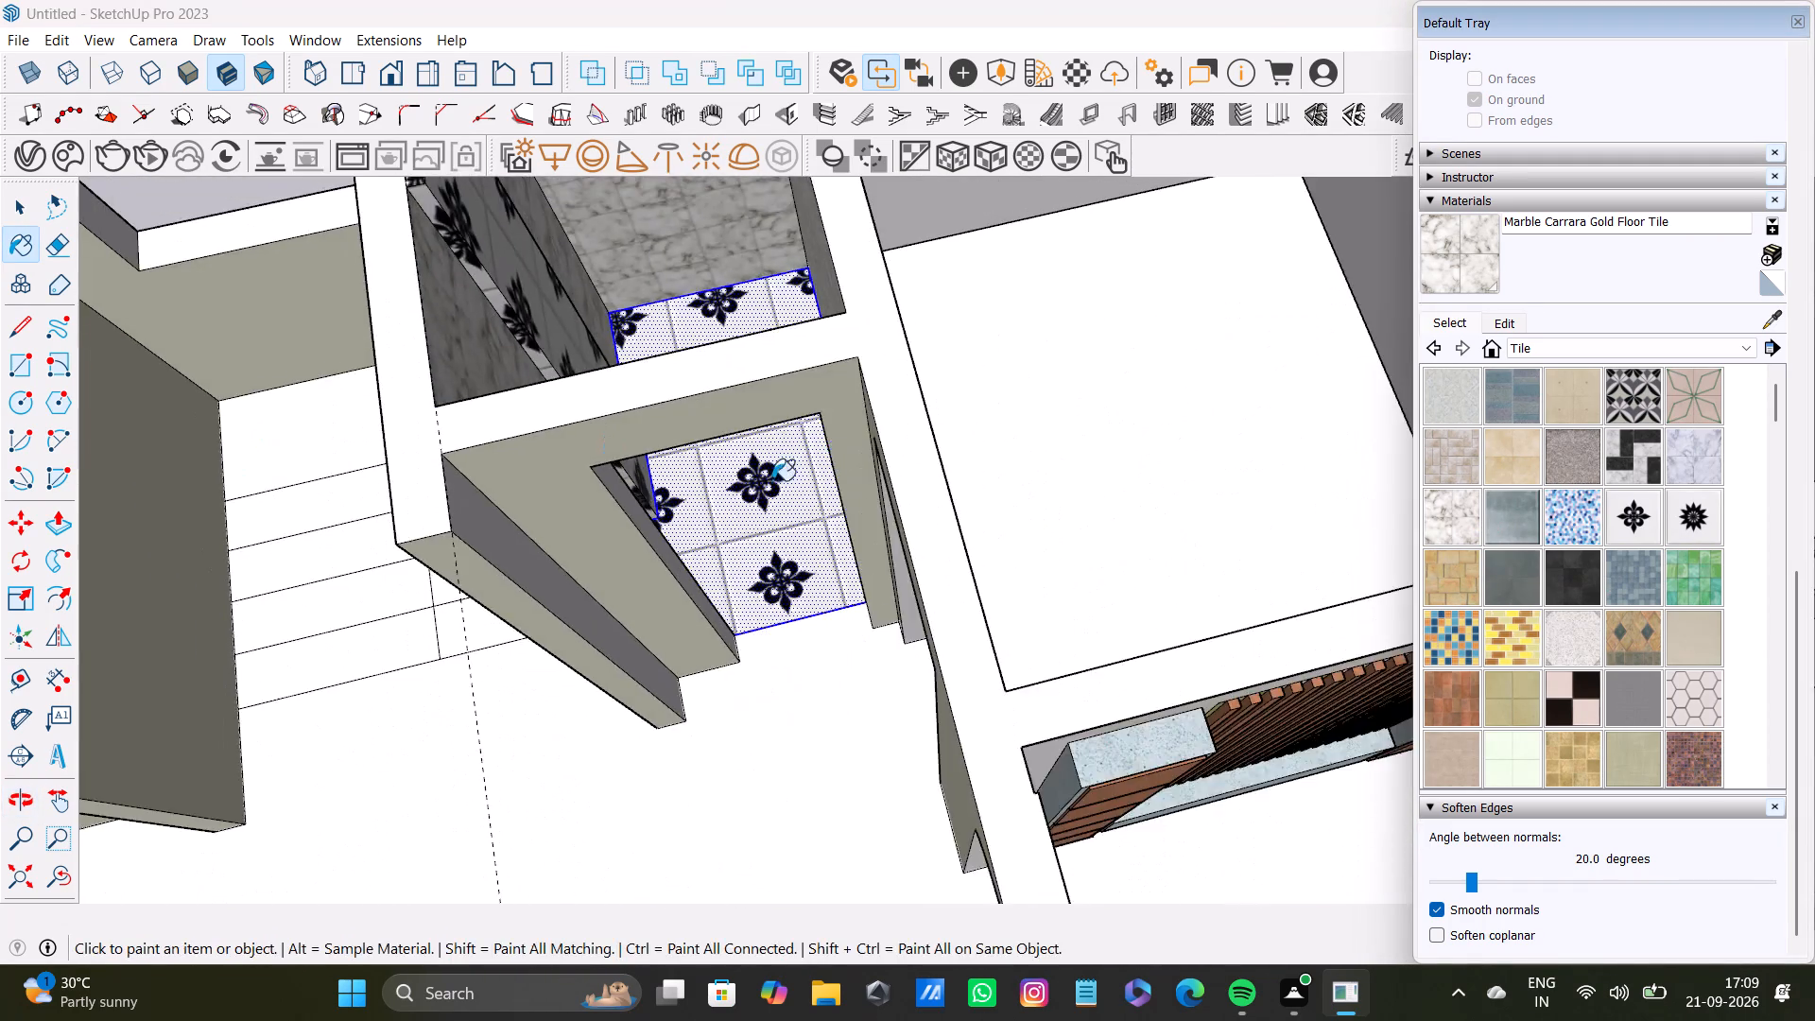
middle_click_drag(827, 437, 1145, 653, "shift")
middle_click_drag(1192, 656, 893, 714)
scroll(777, 427, "up", 3)
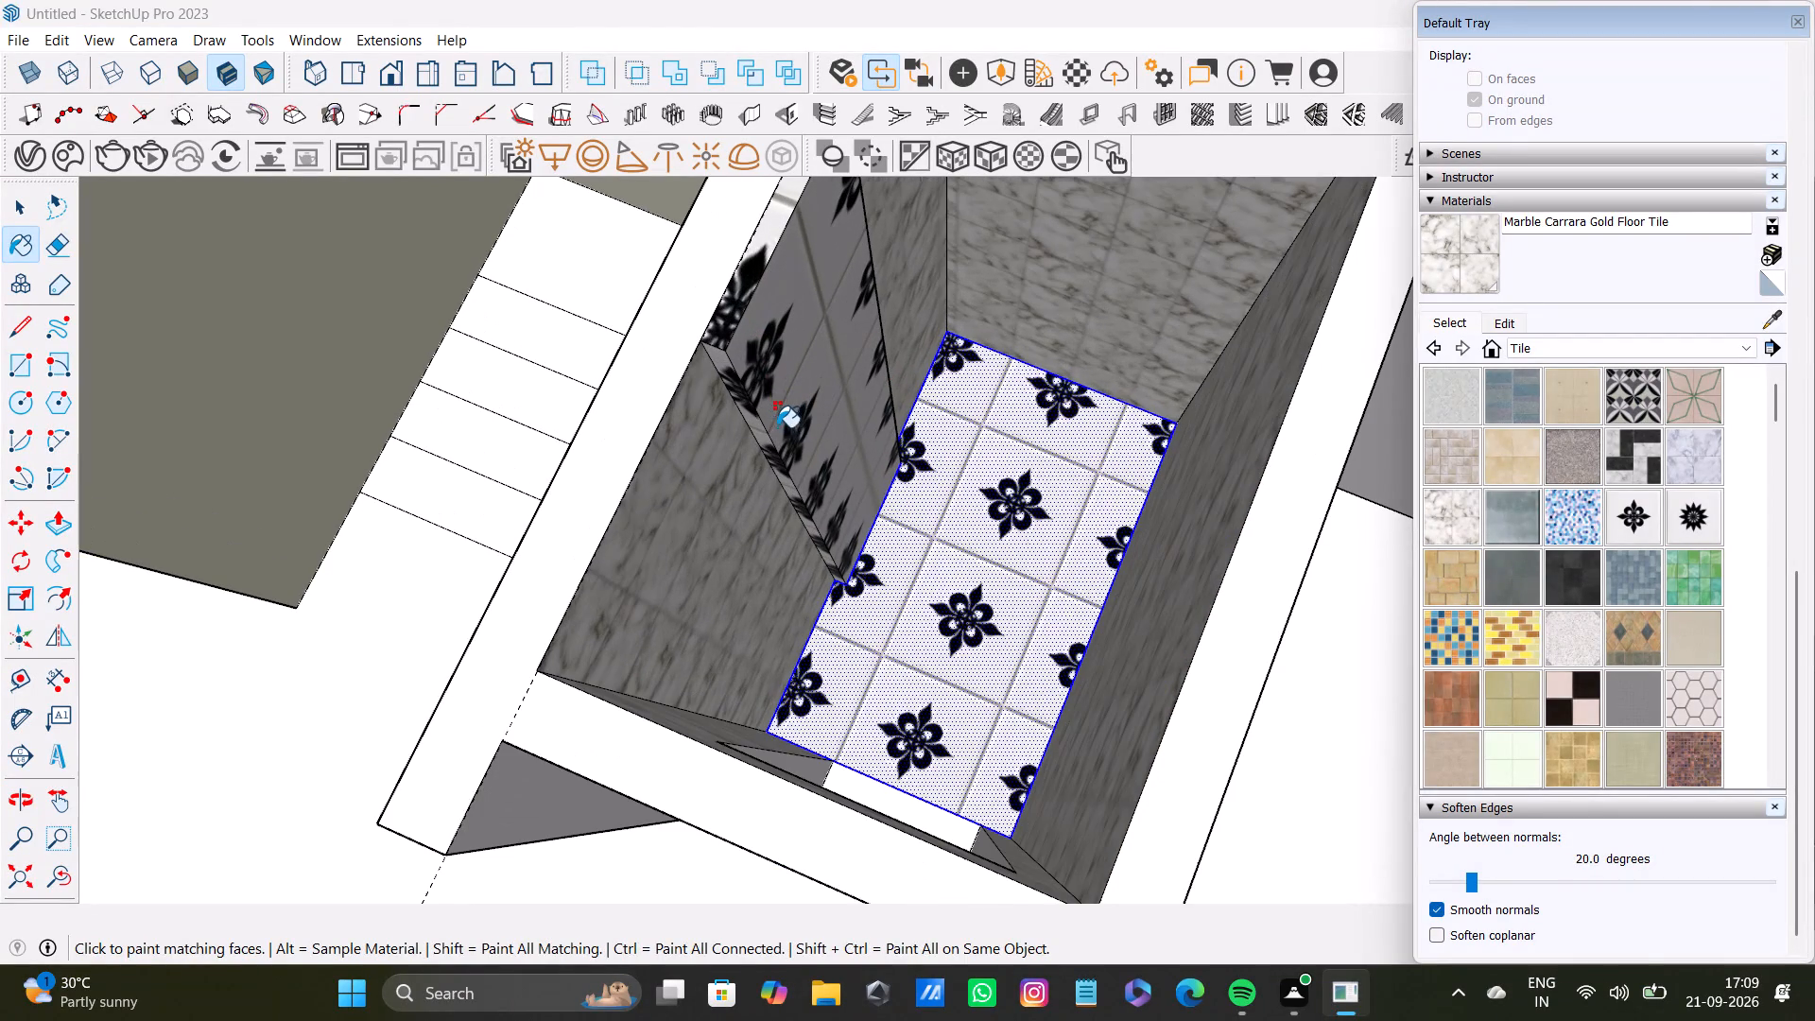
key("space")
left_click(759, 440)
left_click(768, 447)
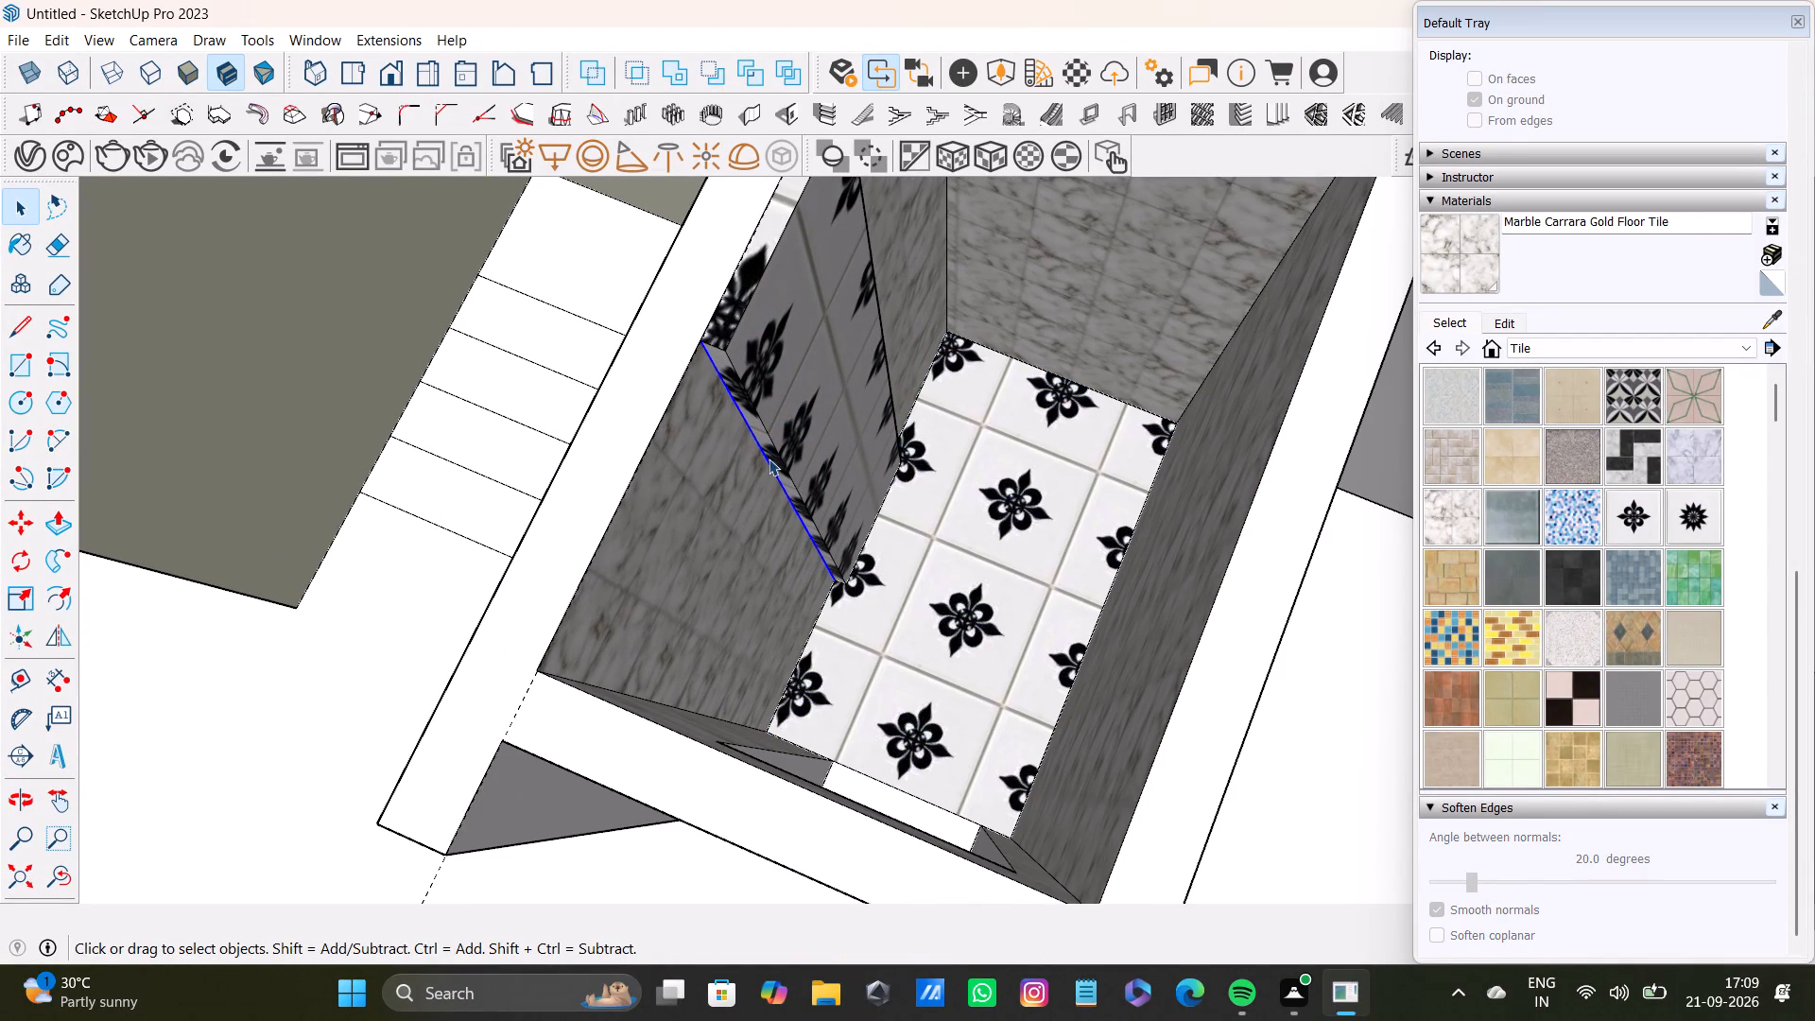
left_click(775, 462)
key("p")
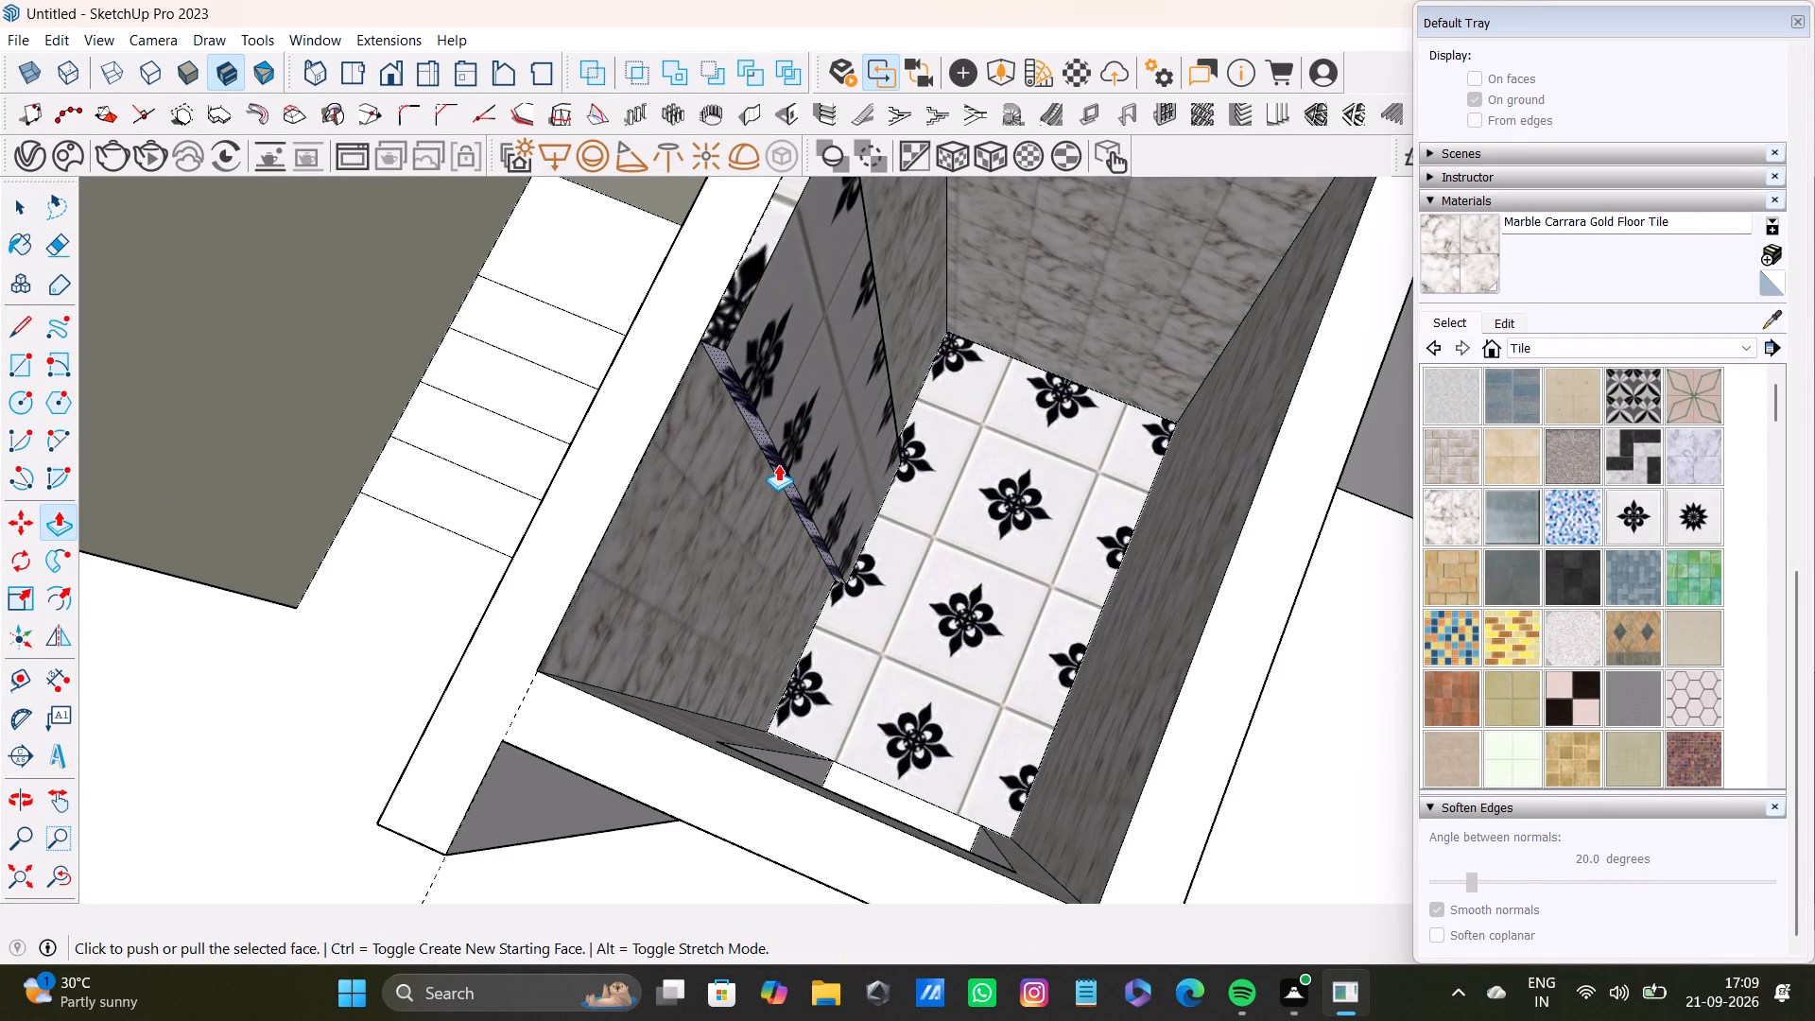
left_click_drag(776, 463, 740, 510)
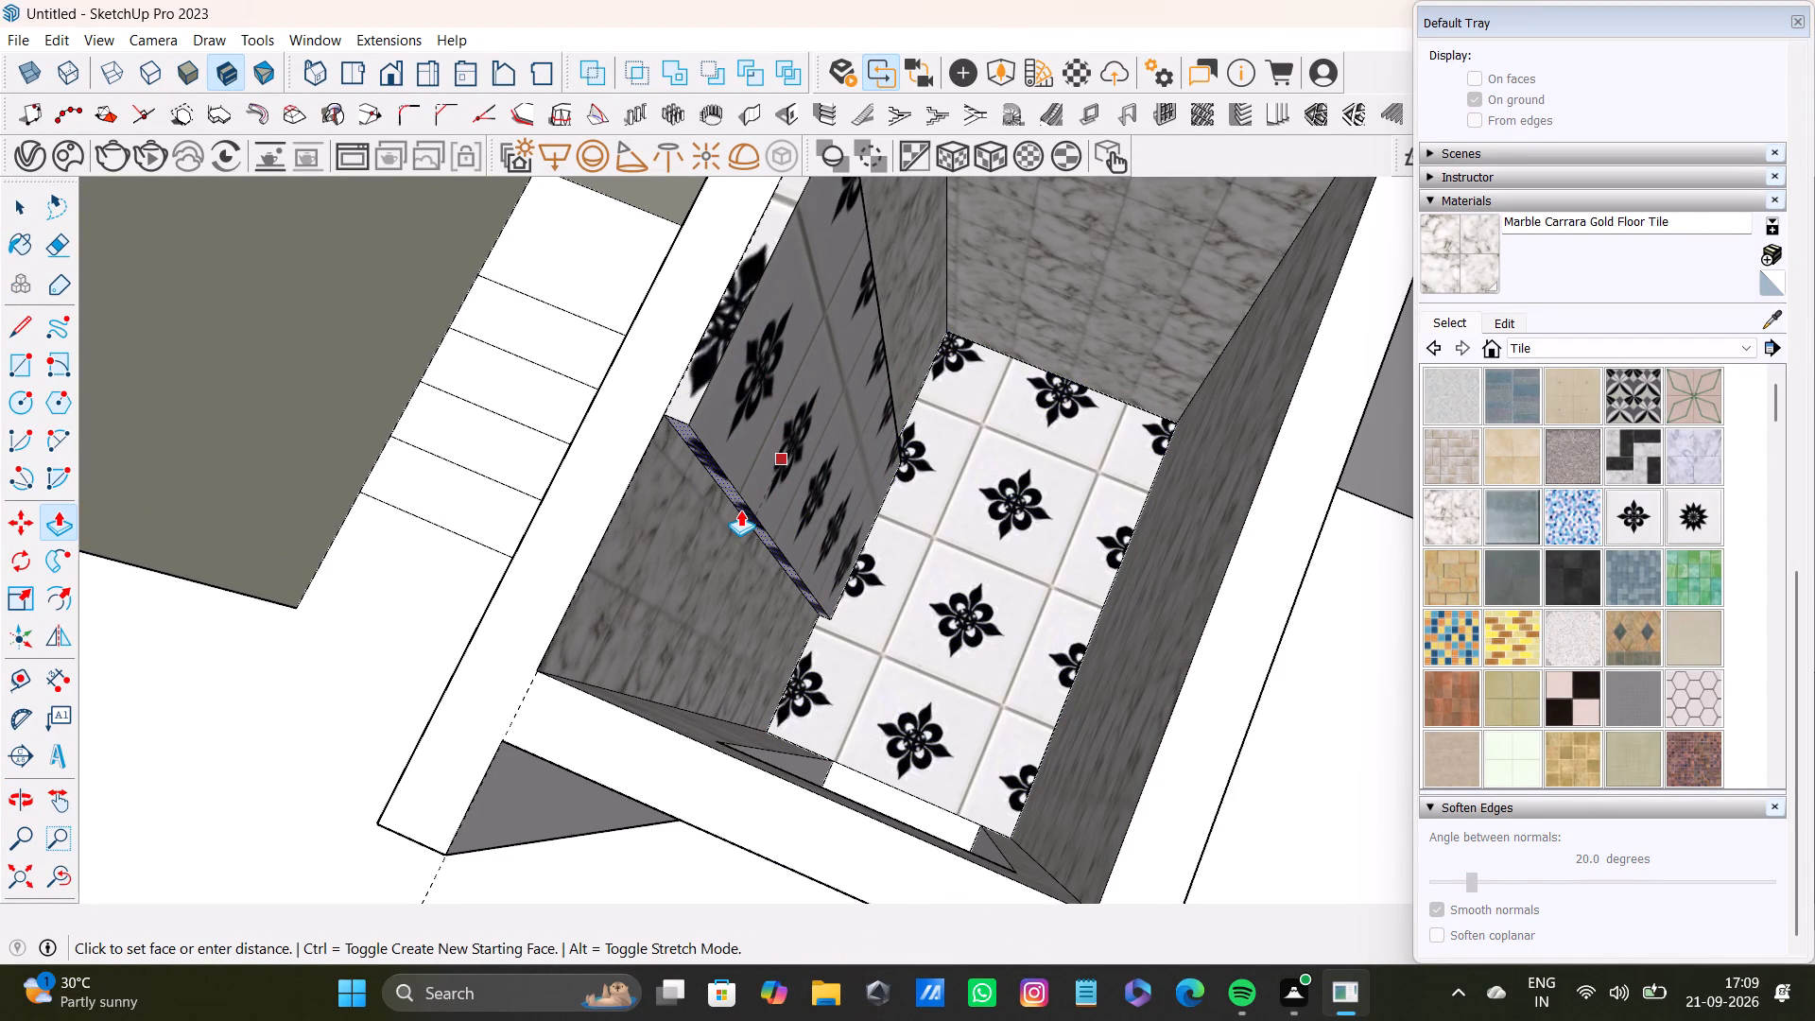
left_click_drag(740, 510, 731, 520)
scroll(731, 530, "down", 8)
key("space")
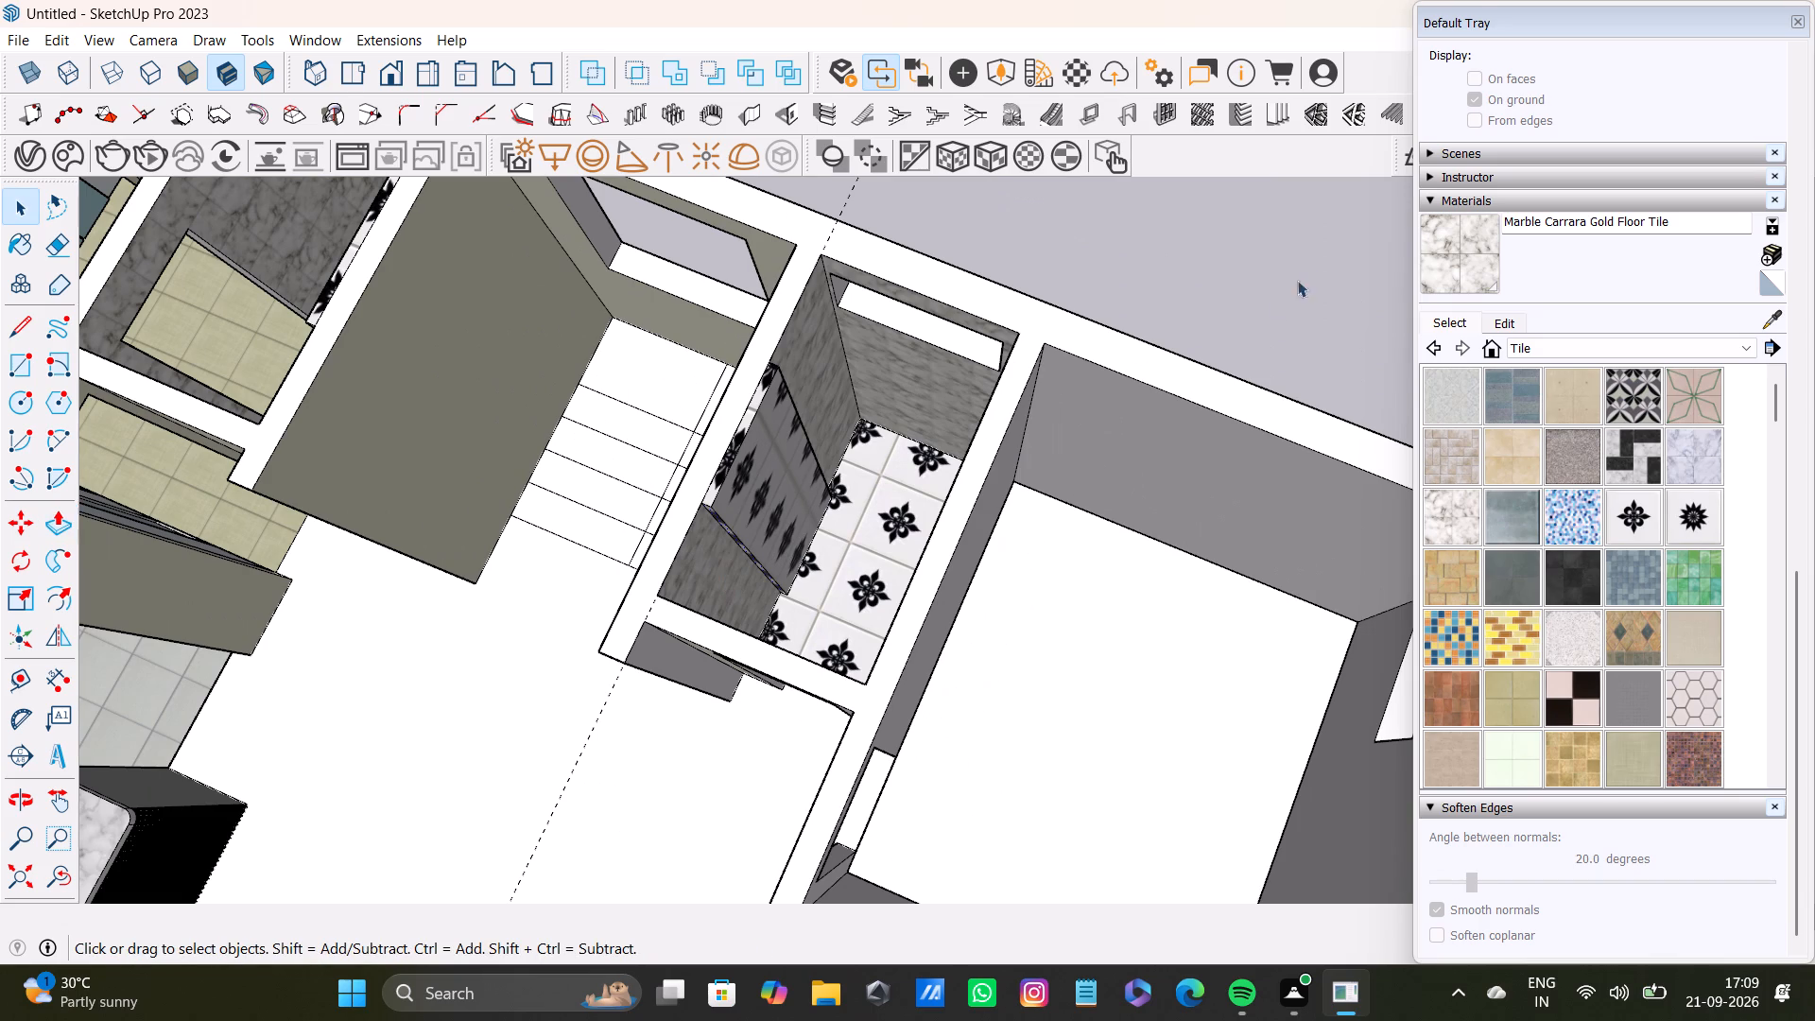
left_click(1317, 244)
Examine both tiled small rooms and the surrounding rooms, walls and openings from several angles.
scroll(698, 491, "down", 4)
middle_click_drag(686, 519, 989, 502)
middle_click_drag(622, 472, 959, 561)
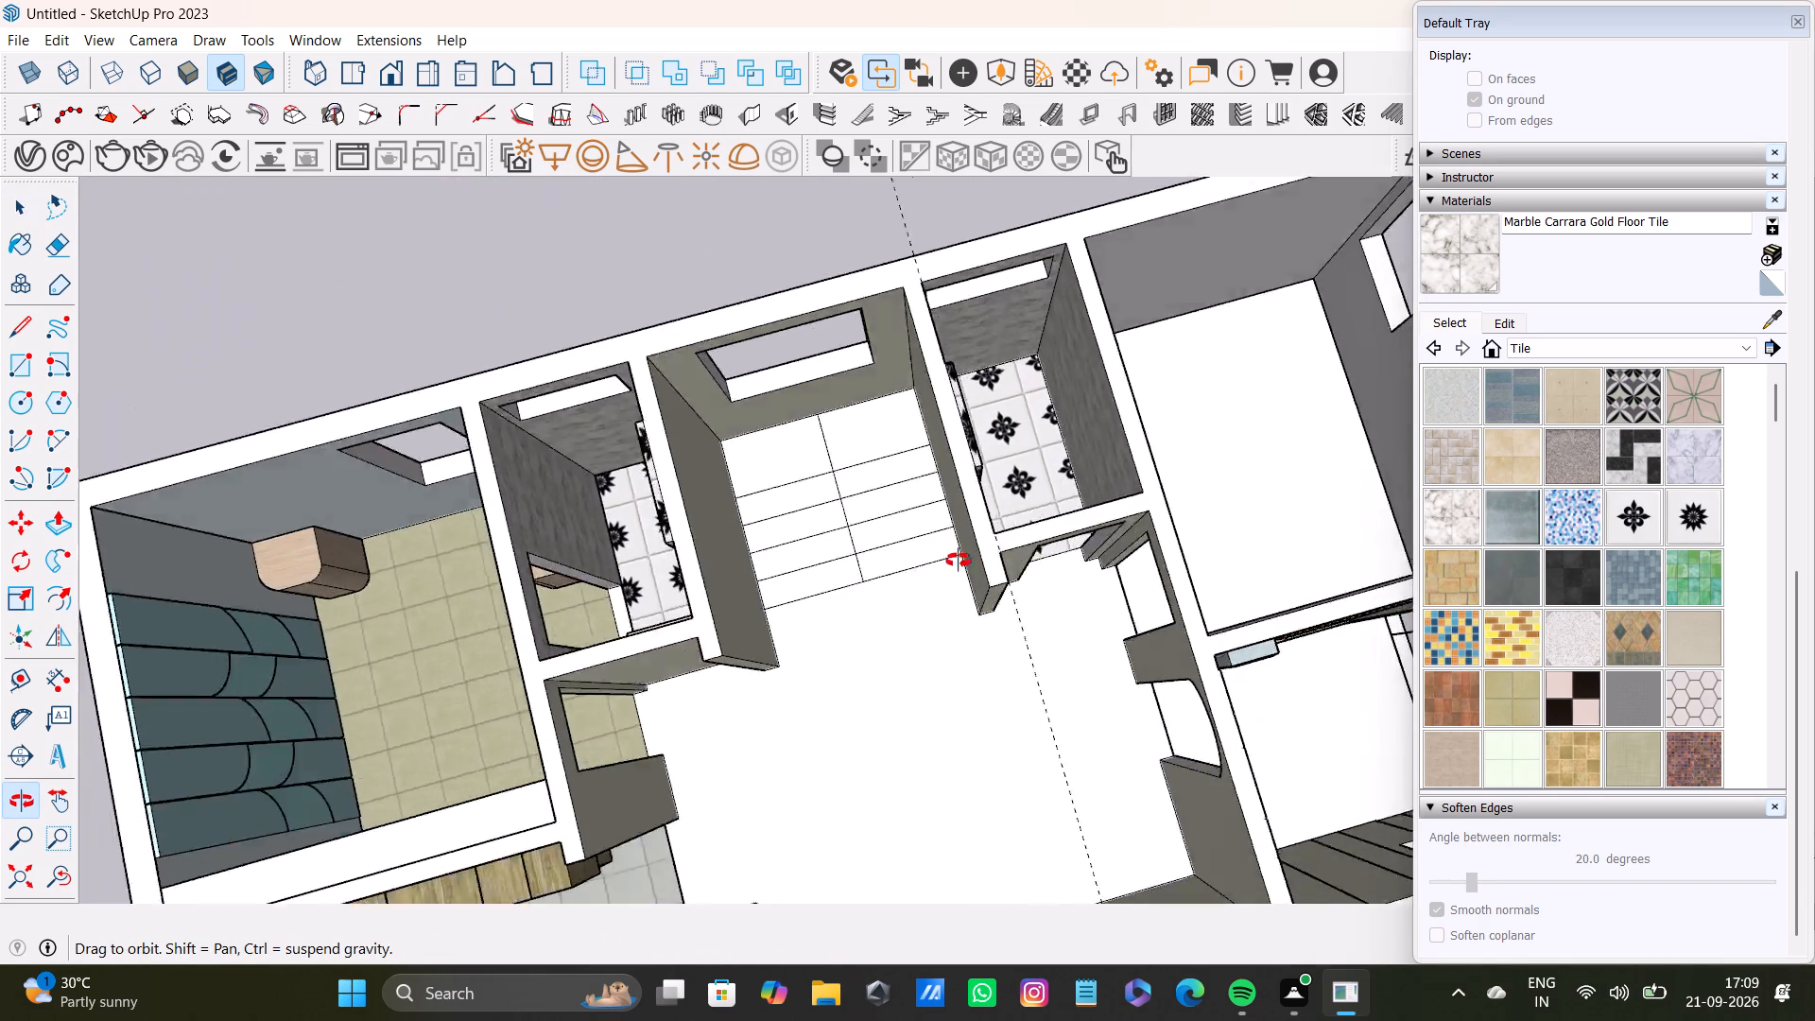
middle_click_drag(959, 561, 1017, 438)
middle_click_drag(1007, 550, 1022, 679)
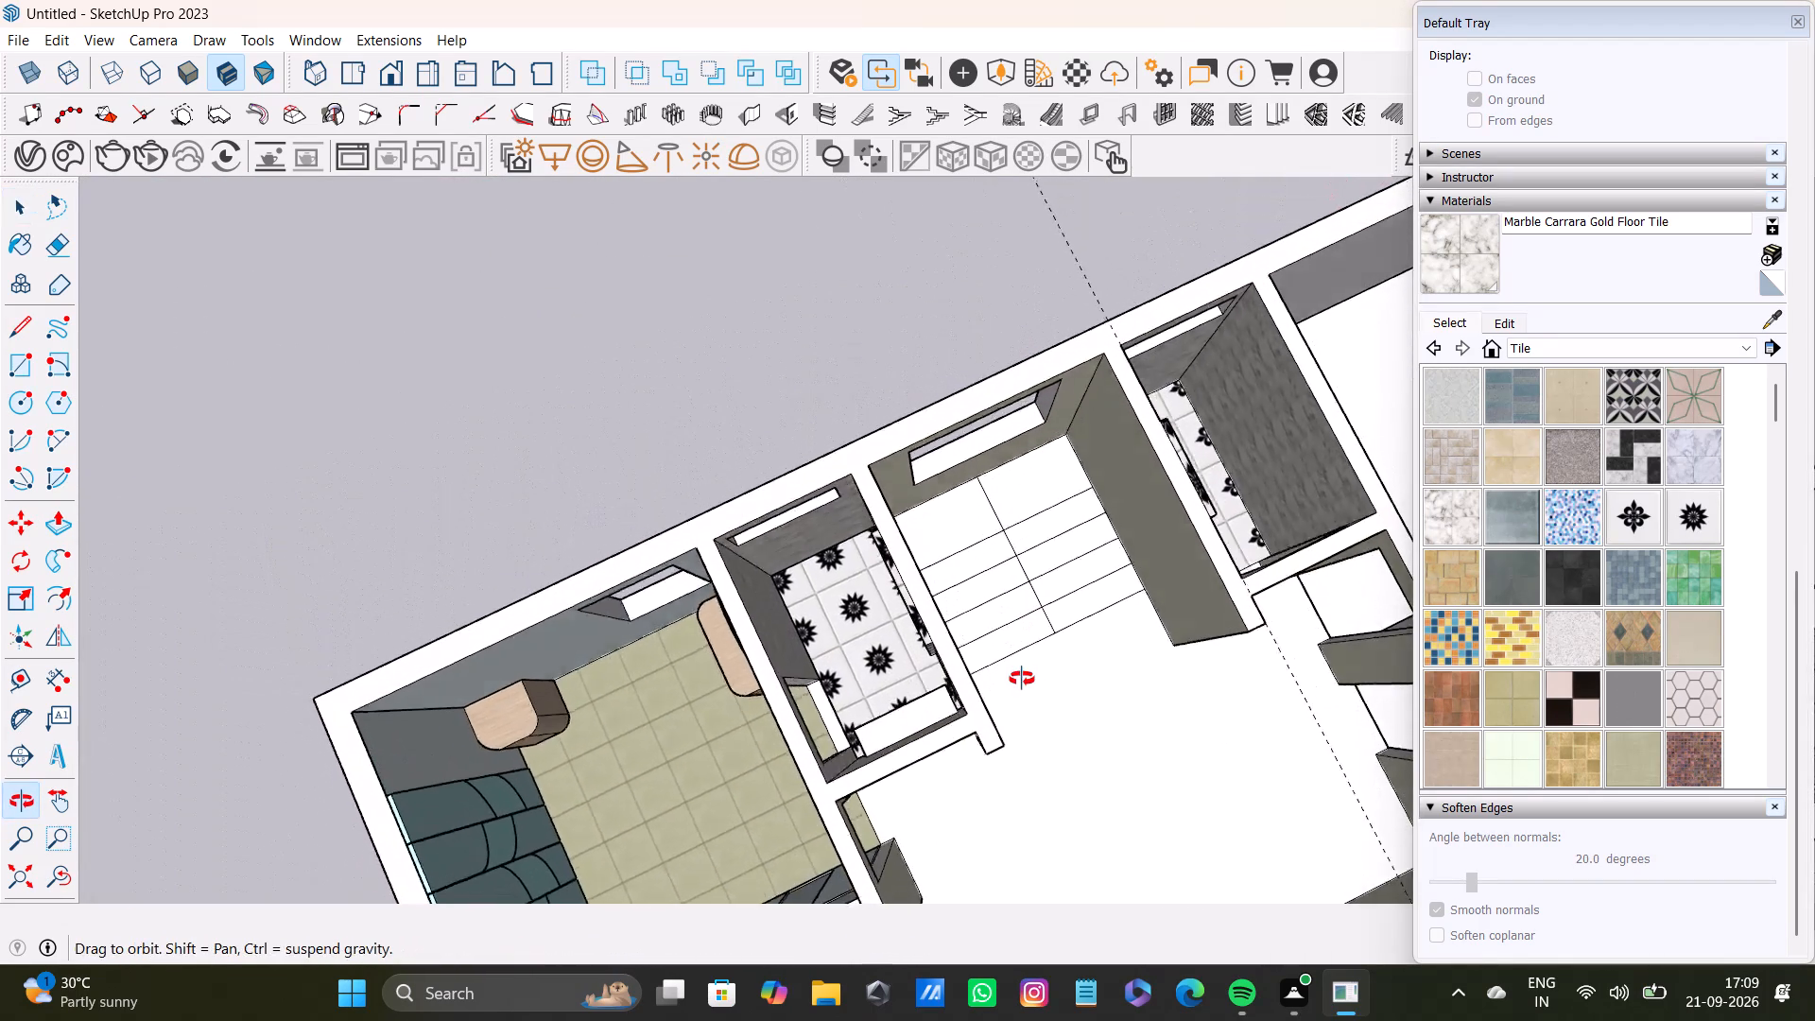
middle_click_drag(1022, 679, 768, 691)
scroll(1092, 619, "up", 3)
middle_click_drag(1033, 597, 1017, 710)
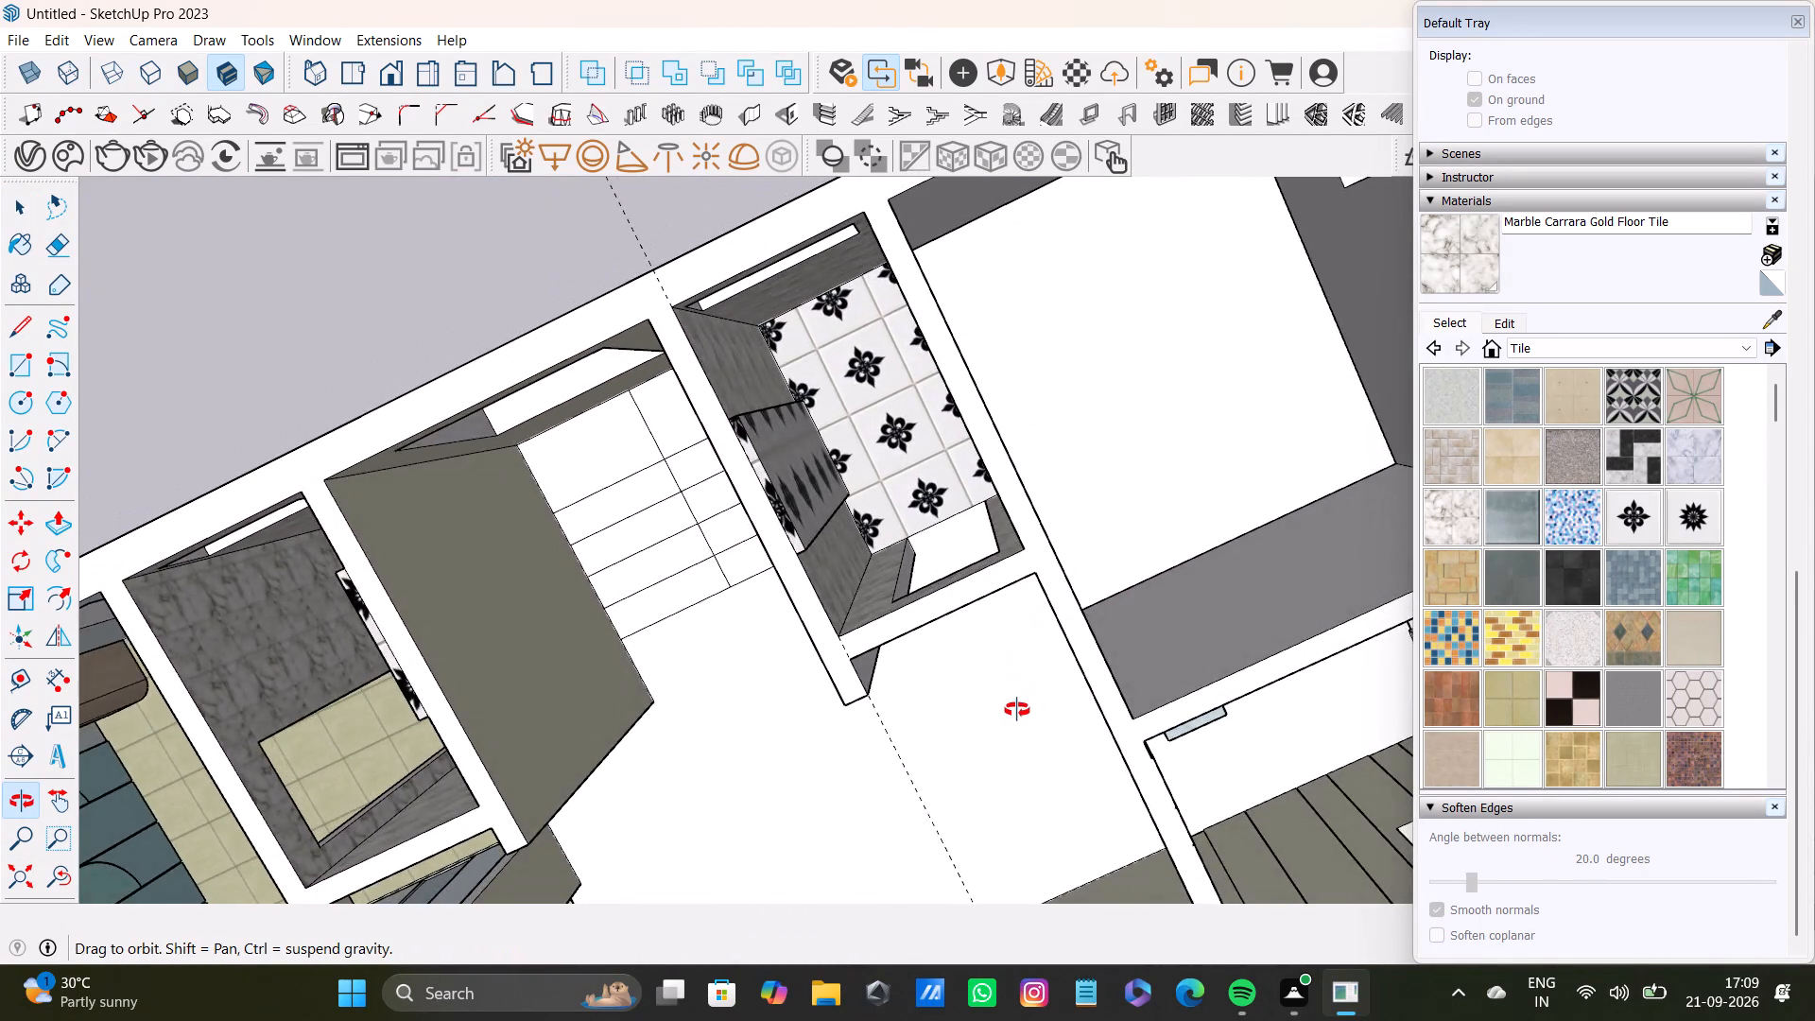
middle_click_drag(1017, 710, 516, 470)
scroll(1195, 507, "up", 2)
scroll(999, 474, "down", 5)
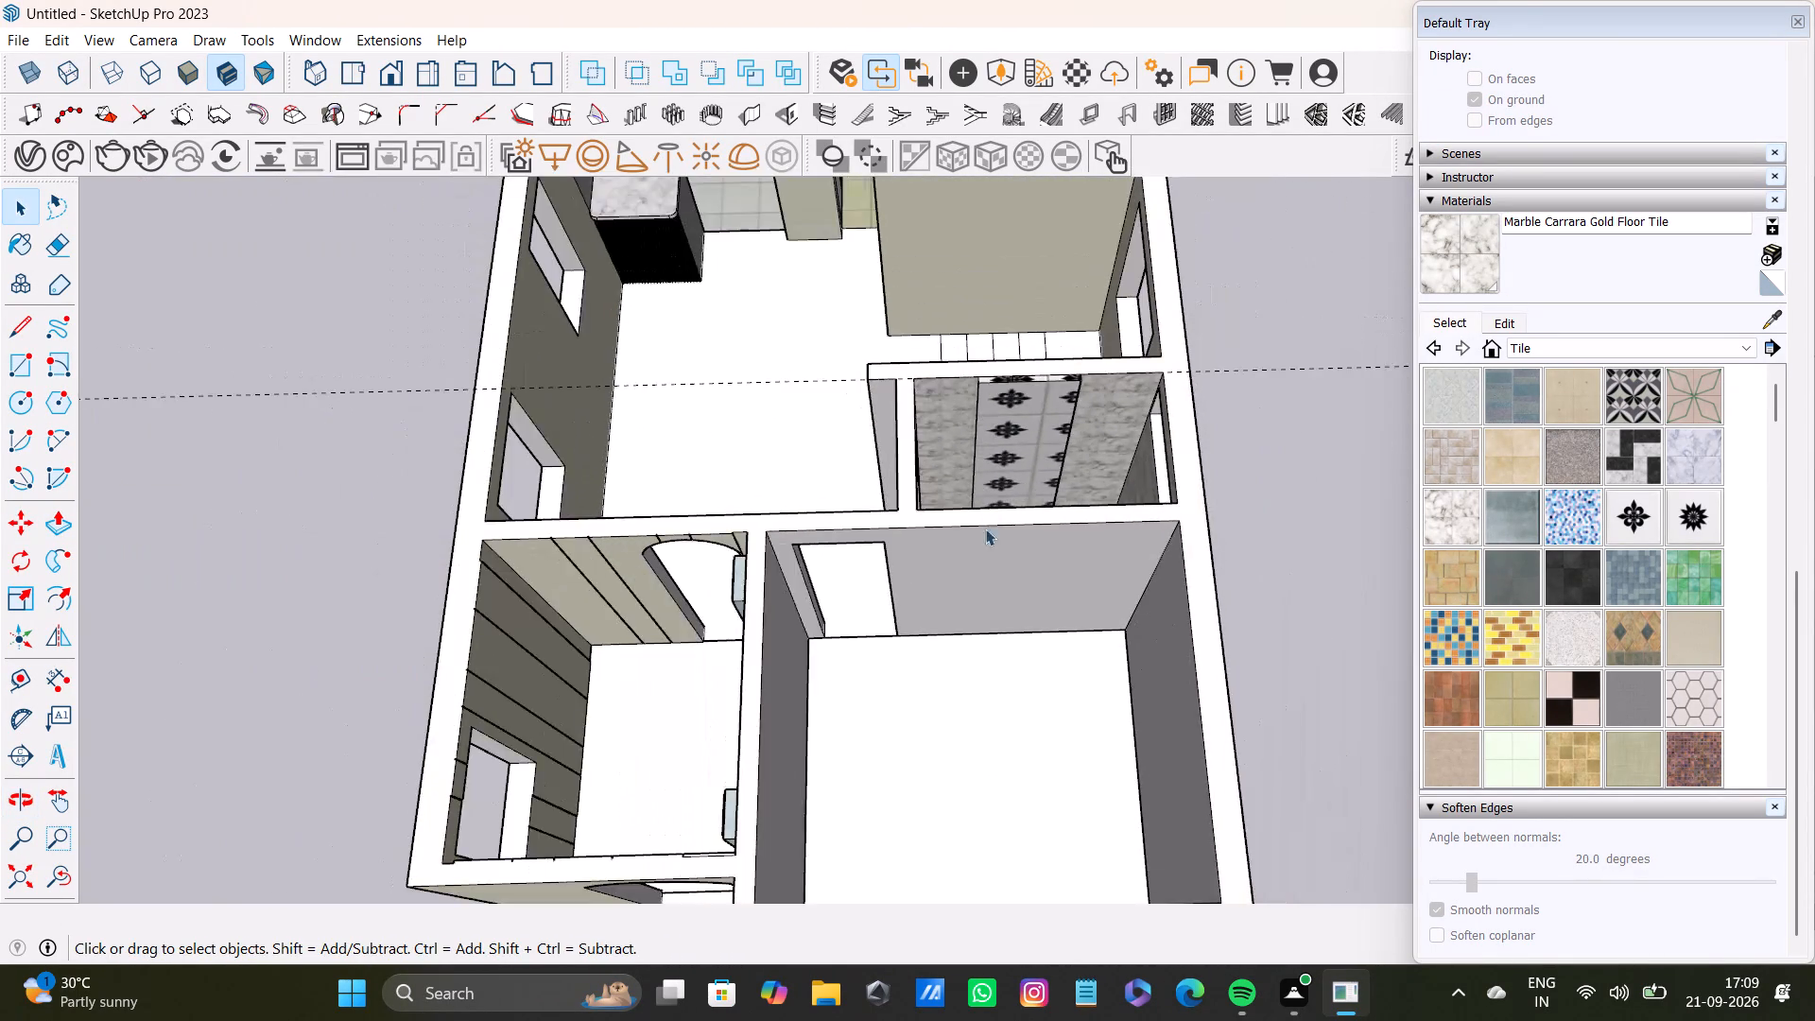
middle_click_drag(977, 547, 966, 599, "shift")
middle_click_drag(961, 615, 879, 379)
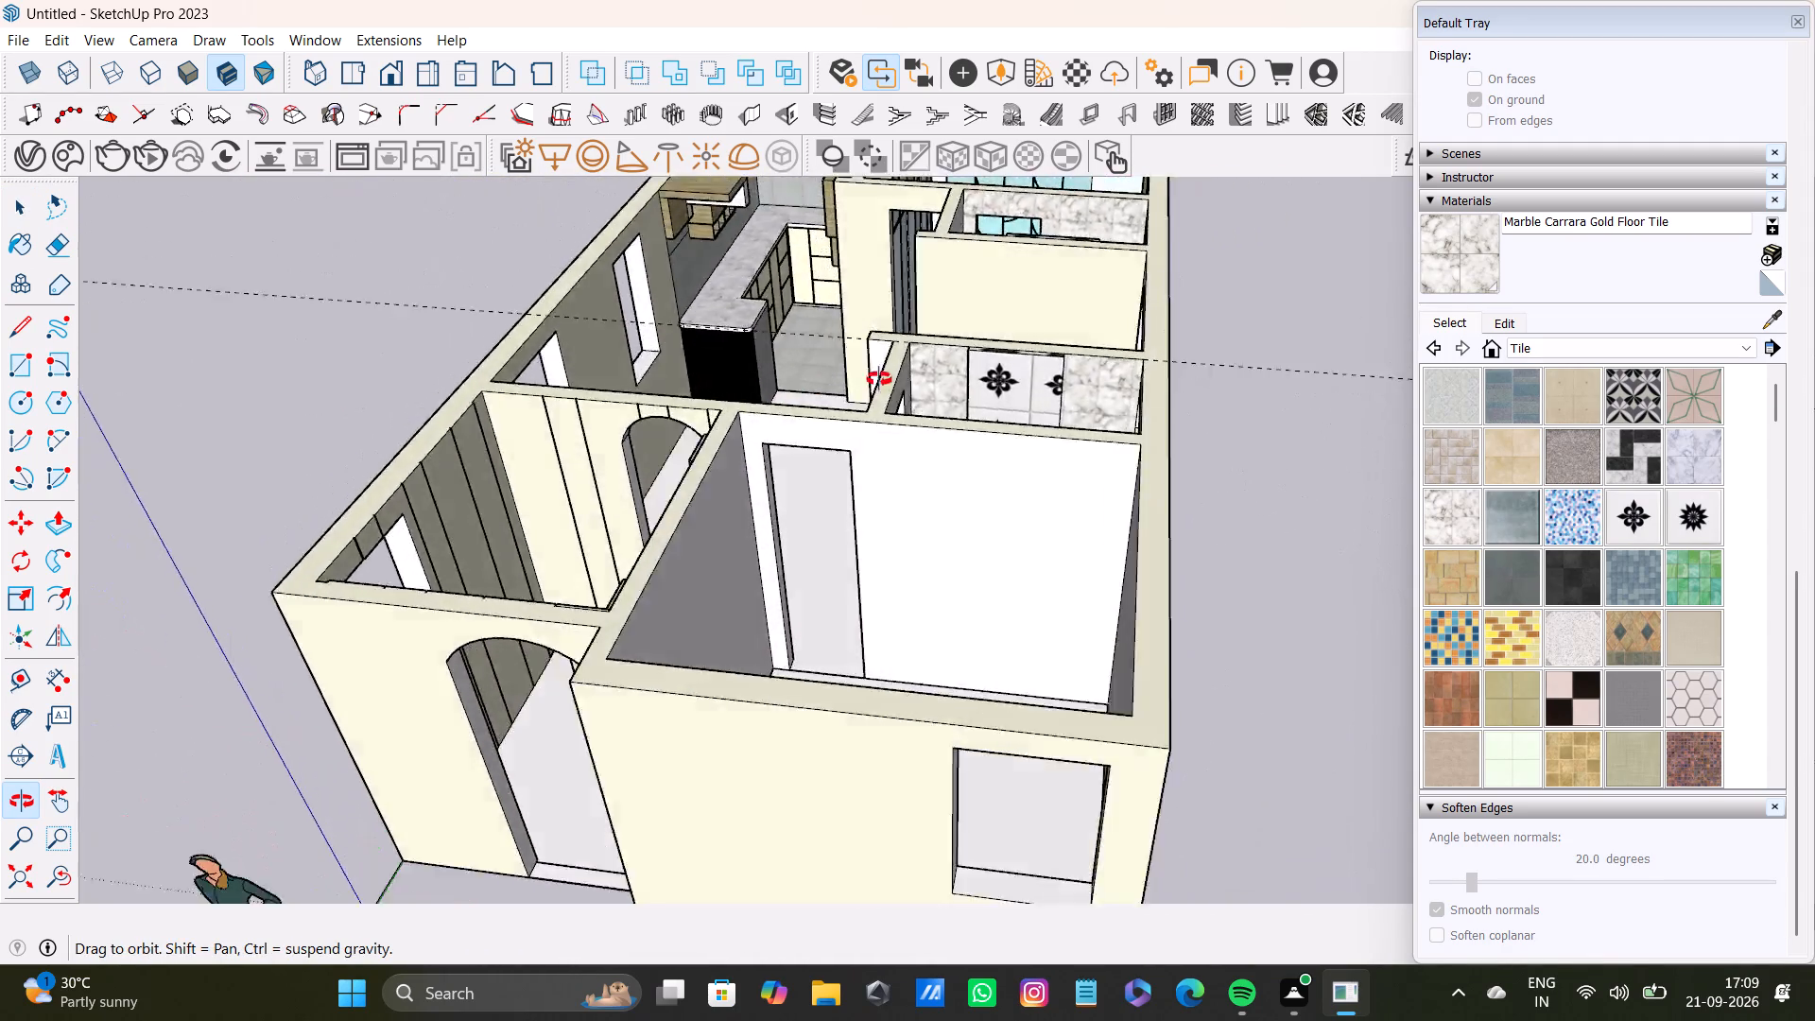
middle_click_drag(879, 379, 1094, 519)
middle_click_drag(958, 610, 1305, 566)
scroll(1270, 625, "down", 3)
middle_click_drag(1257, 638, 1233, 430, "shift")
scroll(1192, 438, "up", 3)
middle_click_drag(1191, 438, 1438, 295)
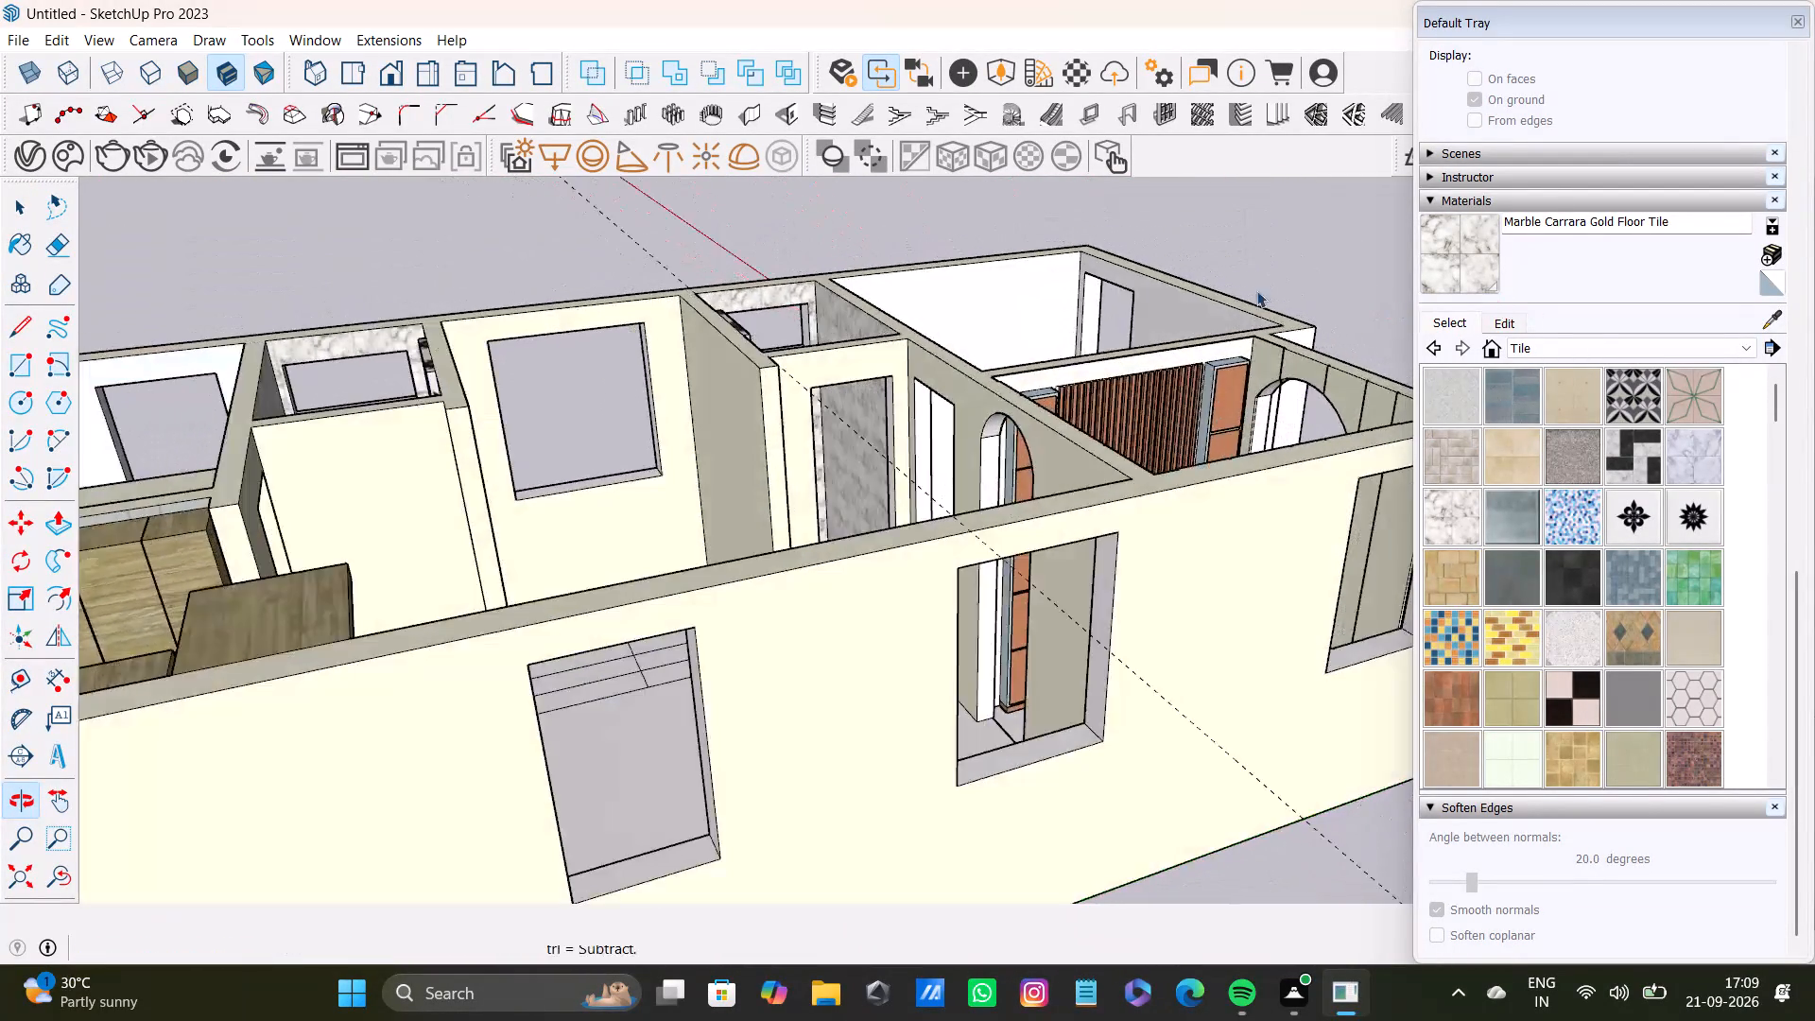
scroll(899, 328, "up", 4)
middle_click_drag(953, 428, 742, 510)
scroll(882, 409, "up", 5)
middle_click_drag(892, 410, 449, 487)
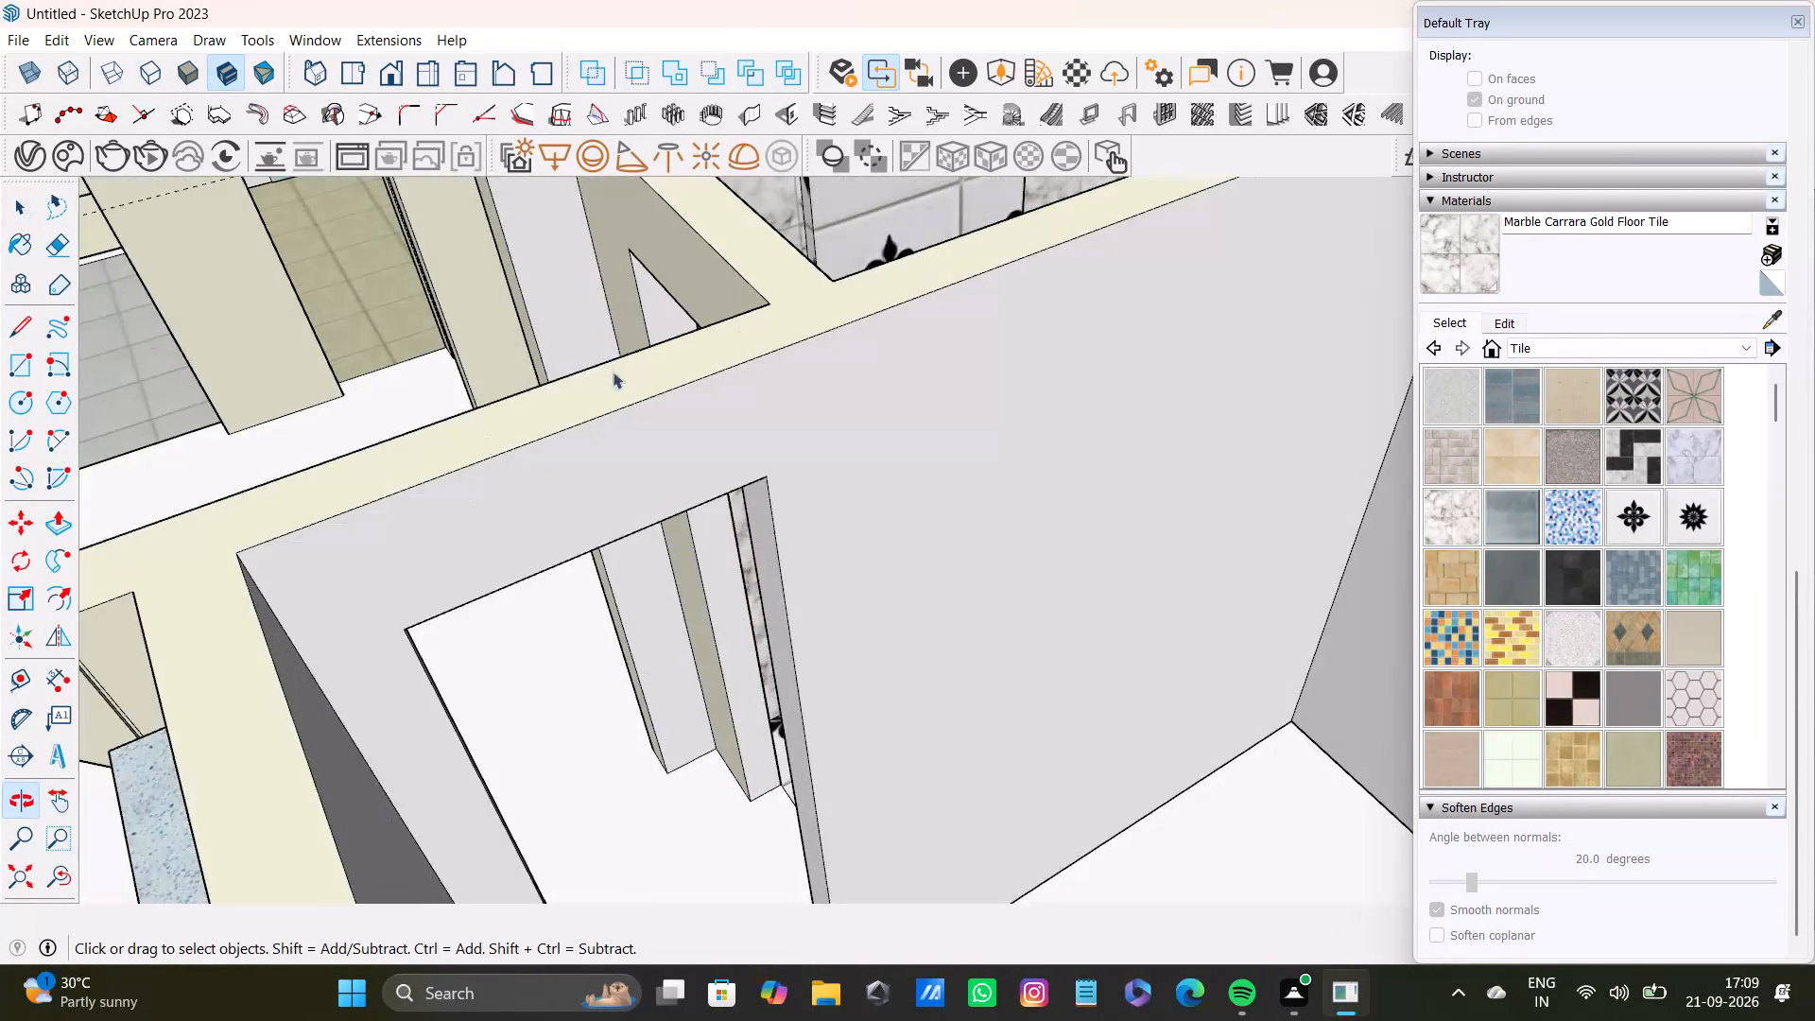
Widen the small room's doorway by pushing back the jamb nearest the tiled panel wall.
scroll(792, 317, "down", 3)
middle_click_drag(899, 315, 903, 568, "shift")
middle_click_drag(875, 596, 547, 817)
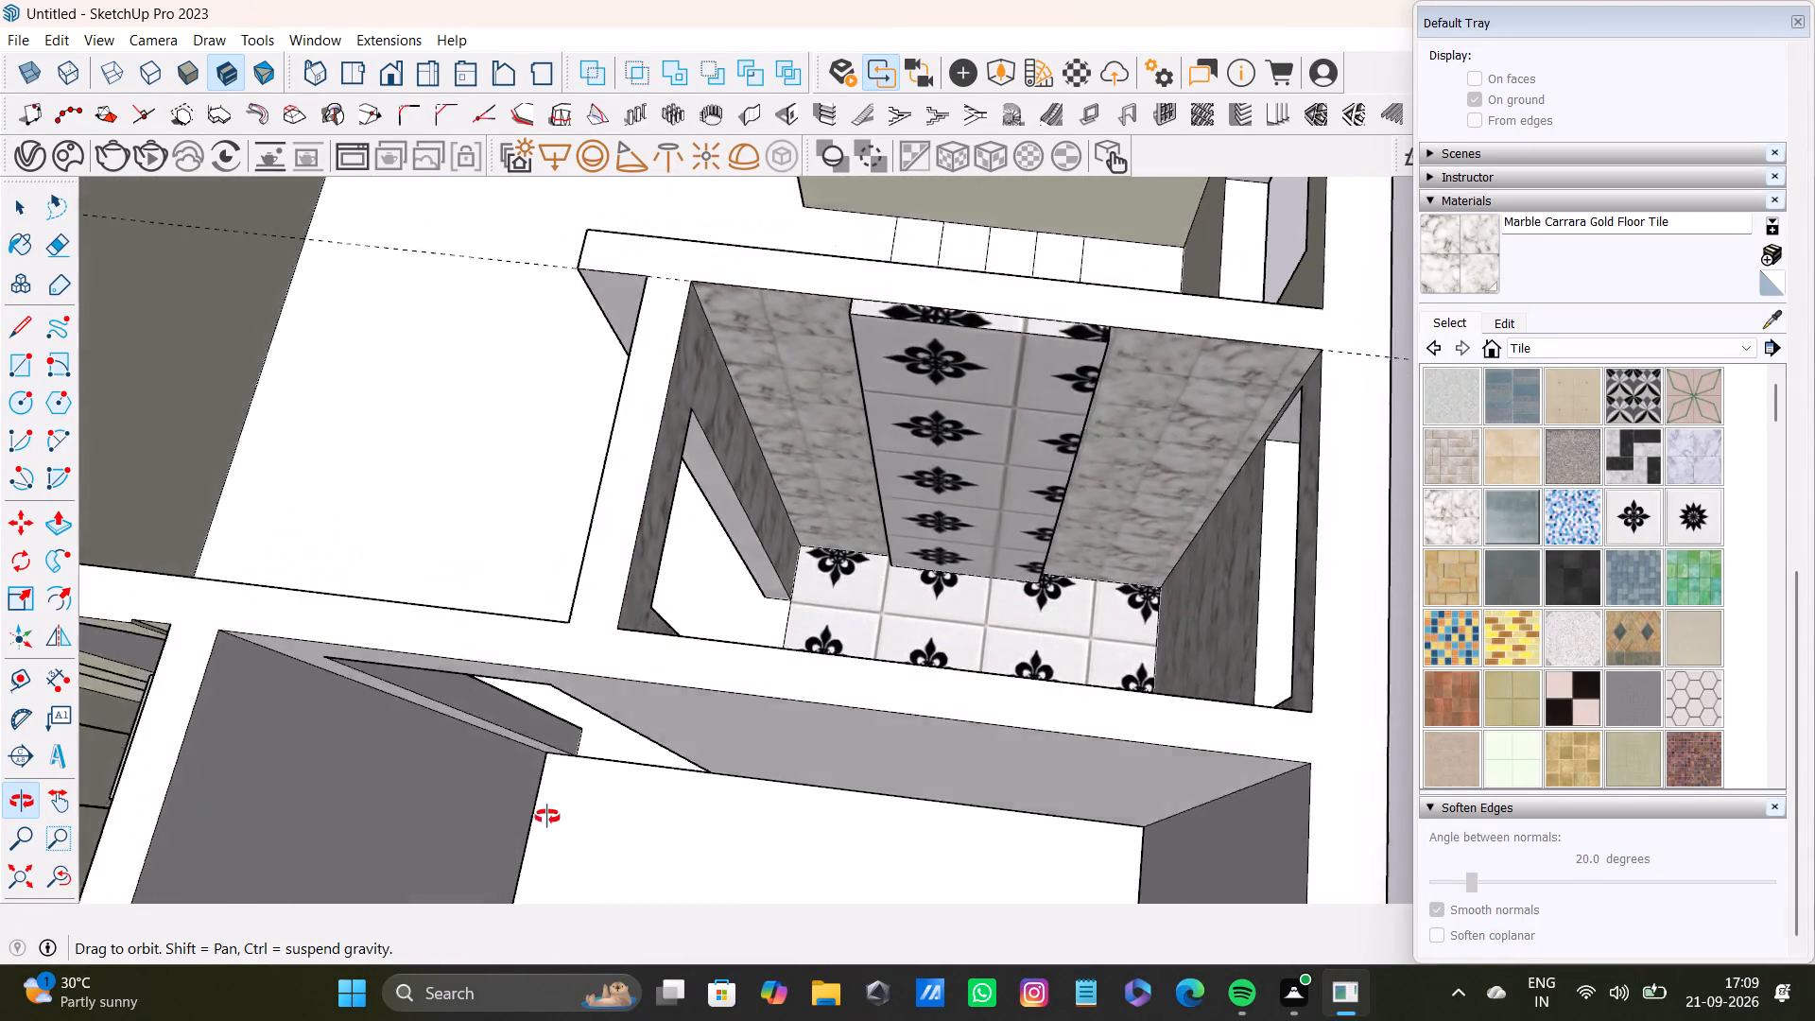
middle_click_drag(547, 817, 1120, 549)
scroll(784, 635, "up", 4)
left_click(779, 616)
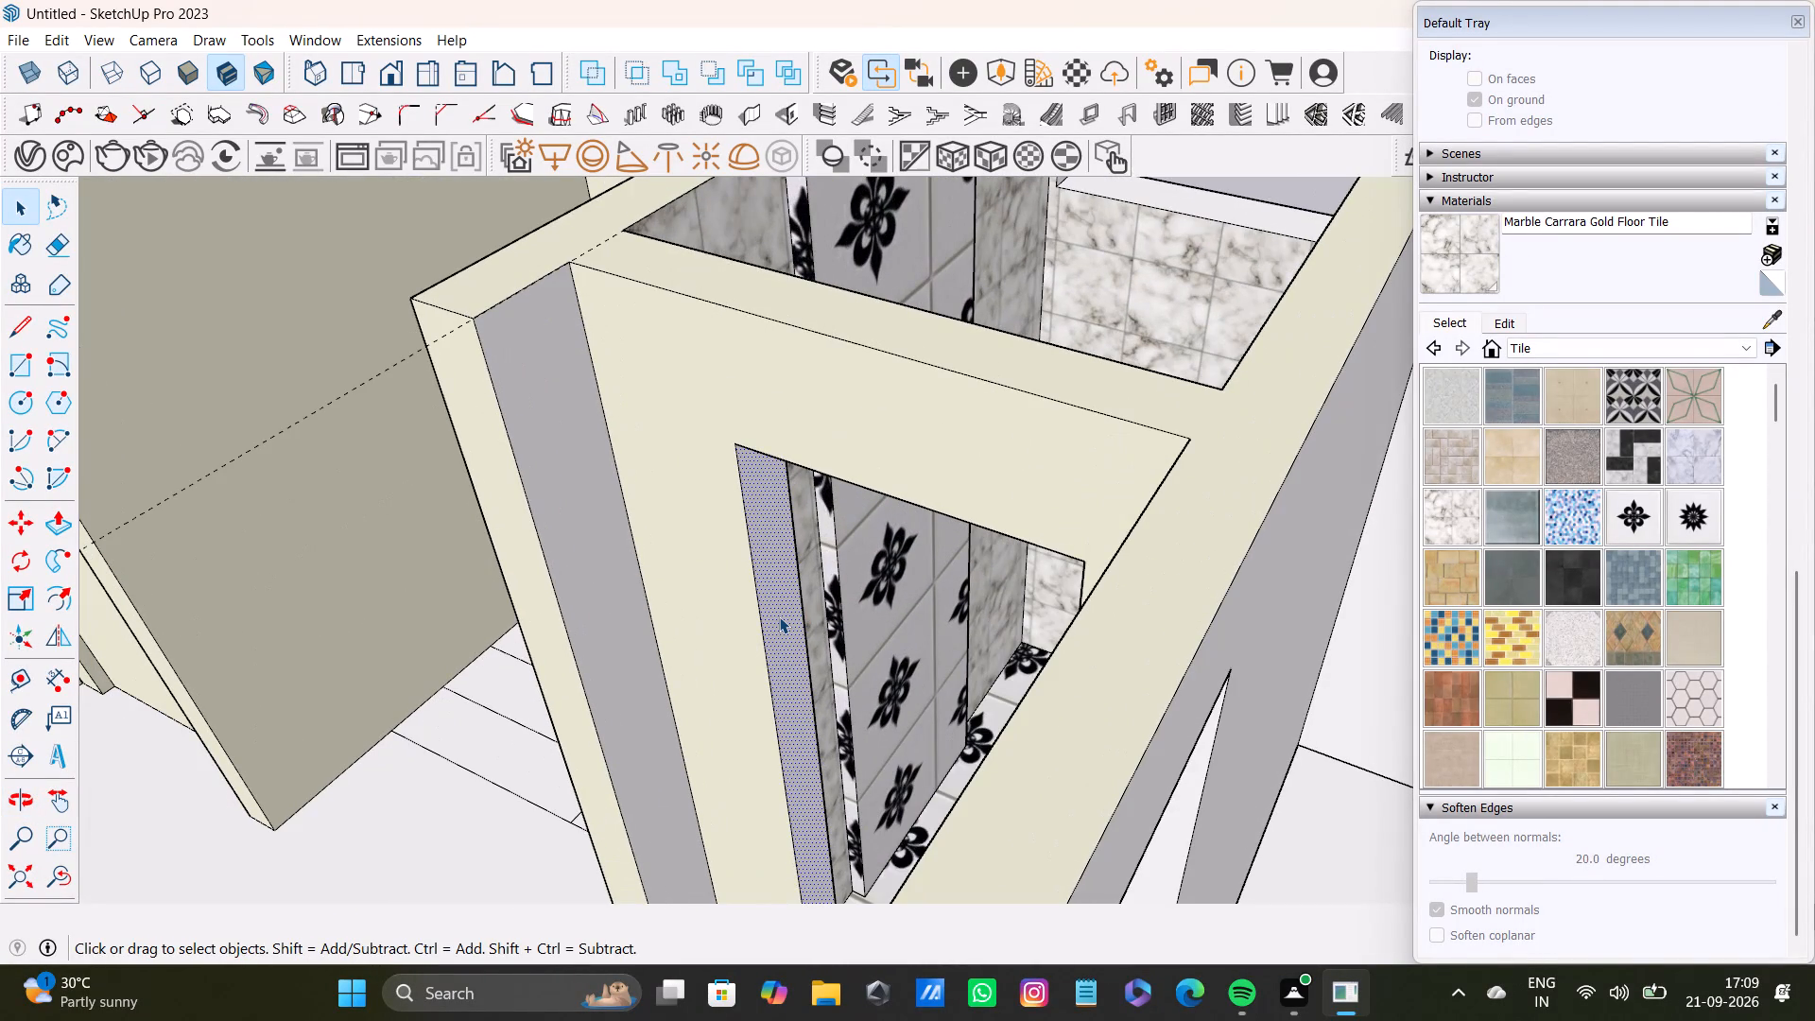
key("p")
left_click_drag(779, 616, 729, 595)
key("space")
scroll(728, 617, "down", 2)
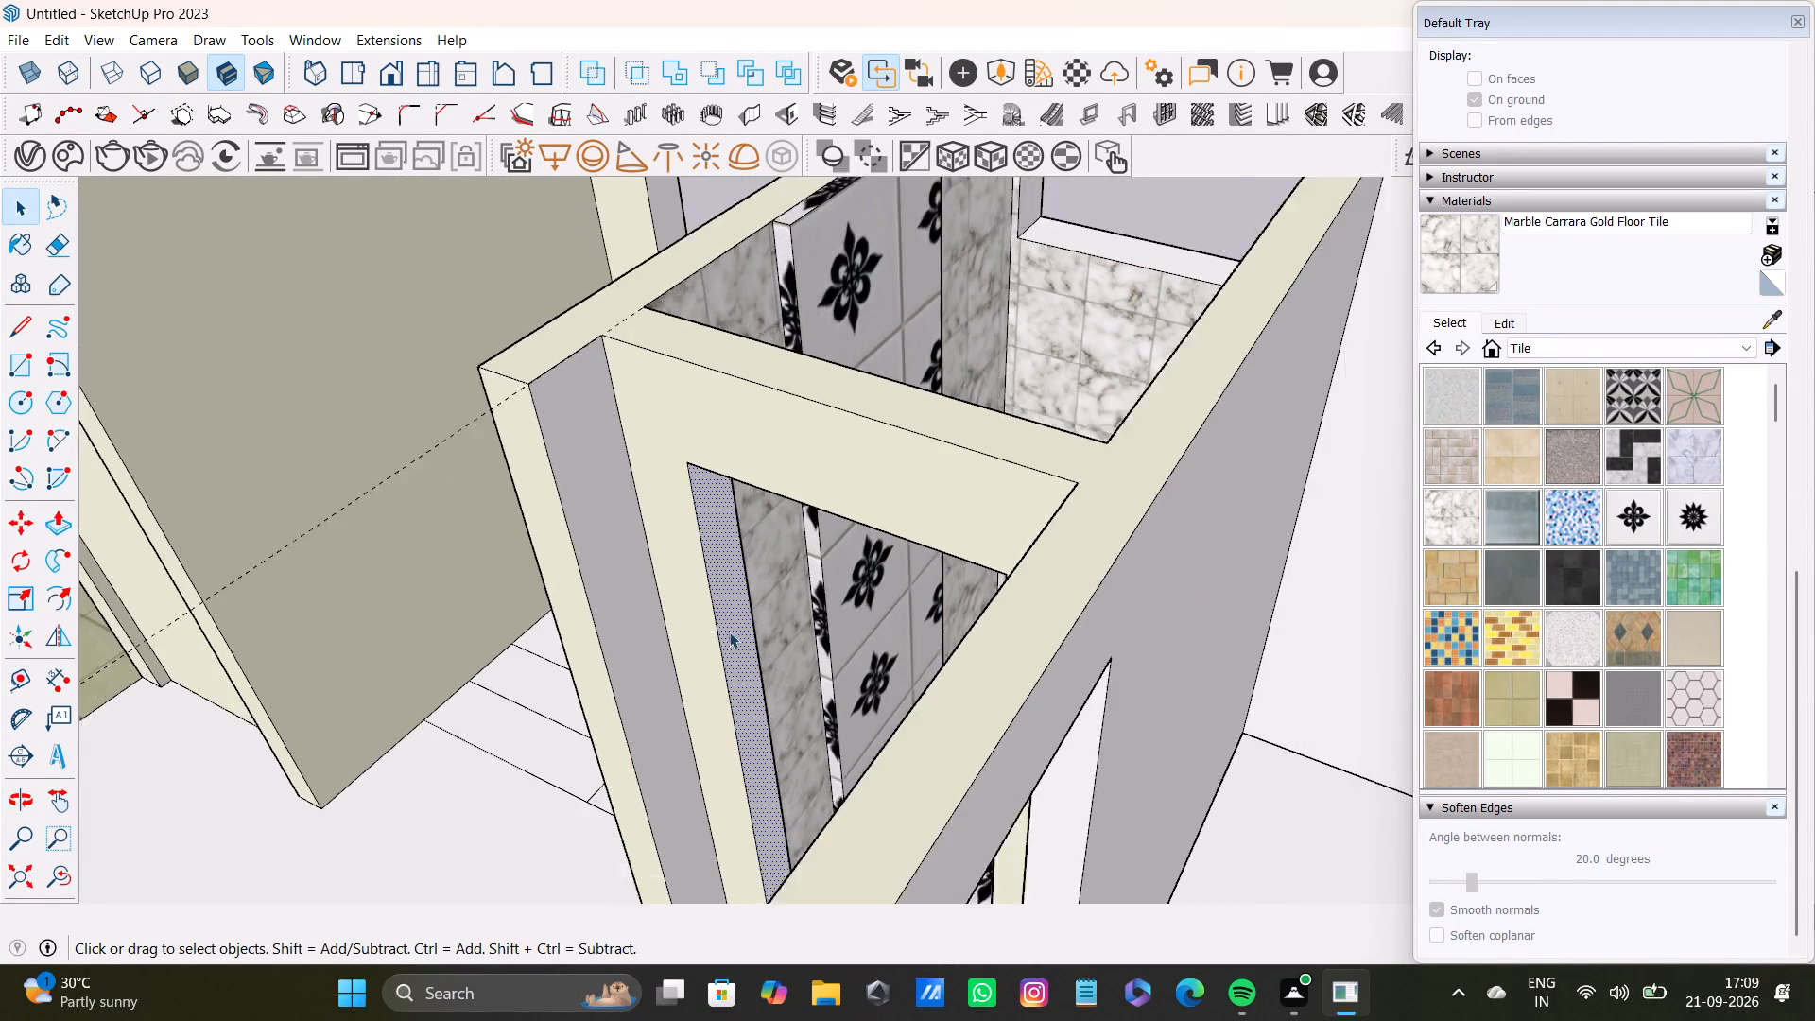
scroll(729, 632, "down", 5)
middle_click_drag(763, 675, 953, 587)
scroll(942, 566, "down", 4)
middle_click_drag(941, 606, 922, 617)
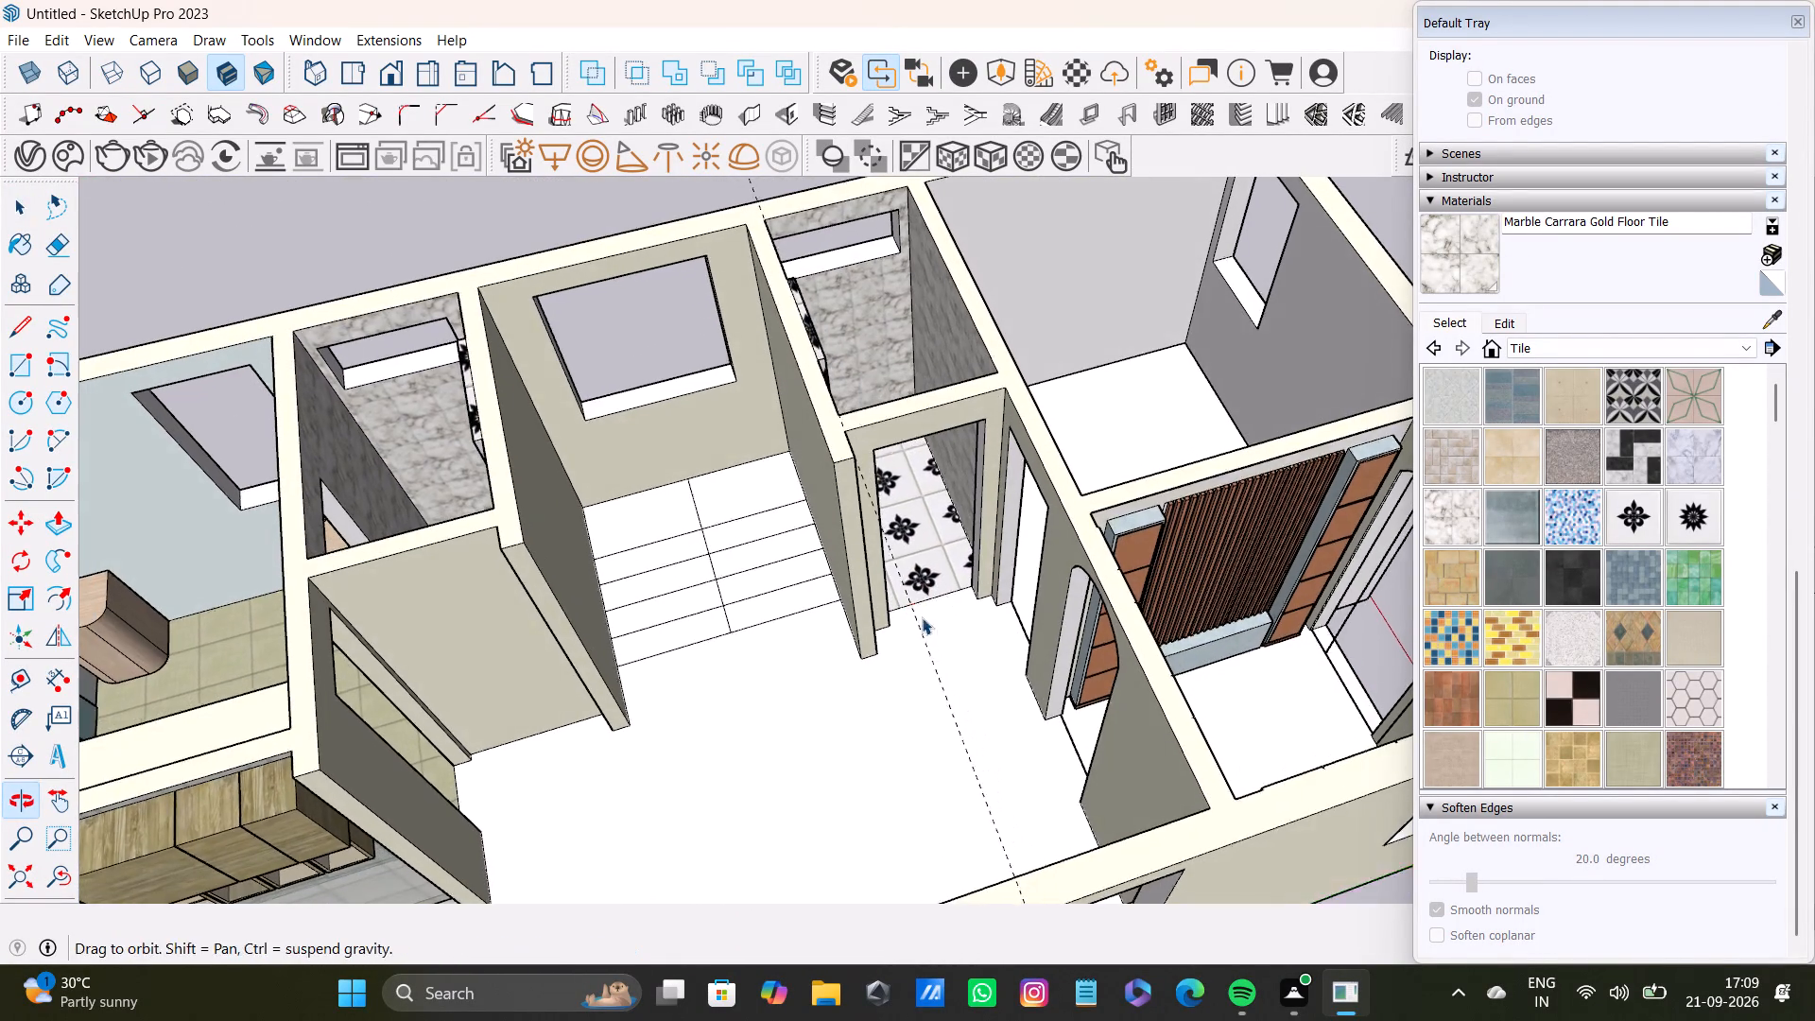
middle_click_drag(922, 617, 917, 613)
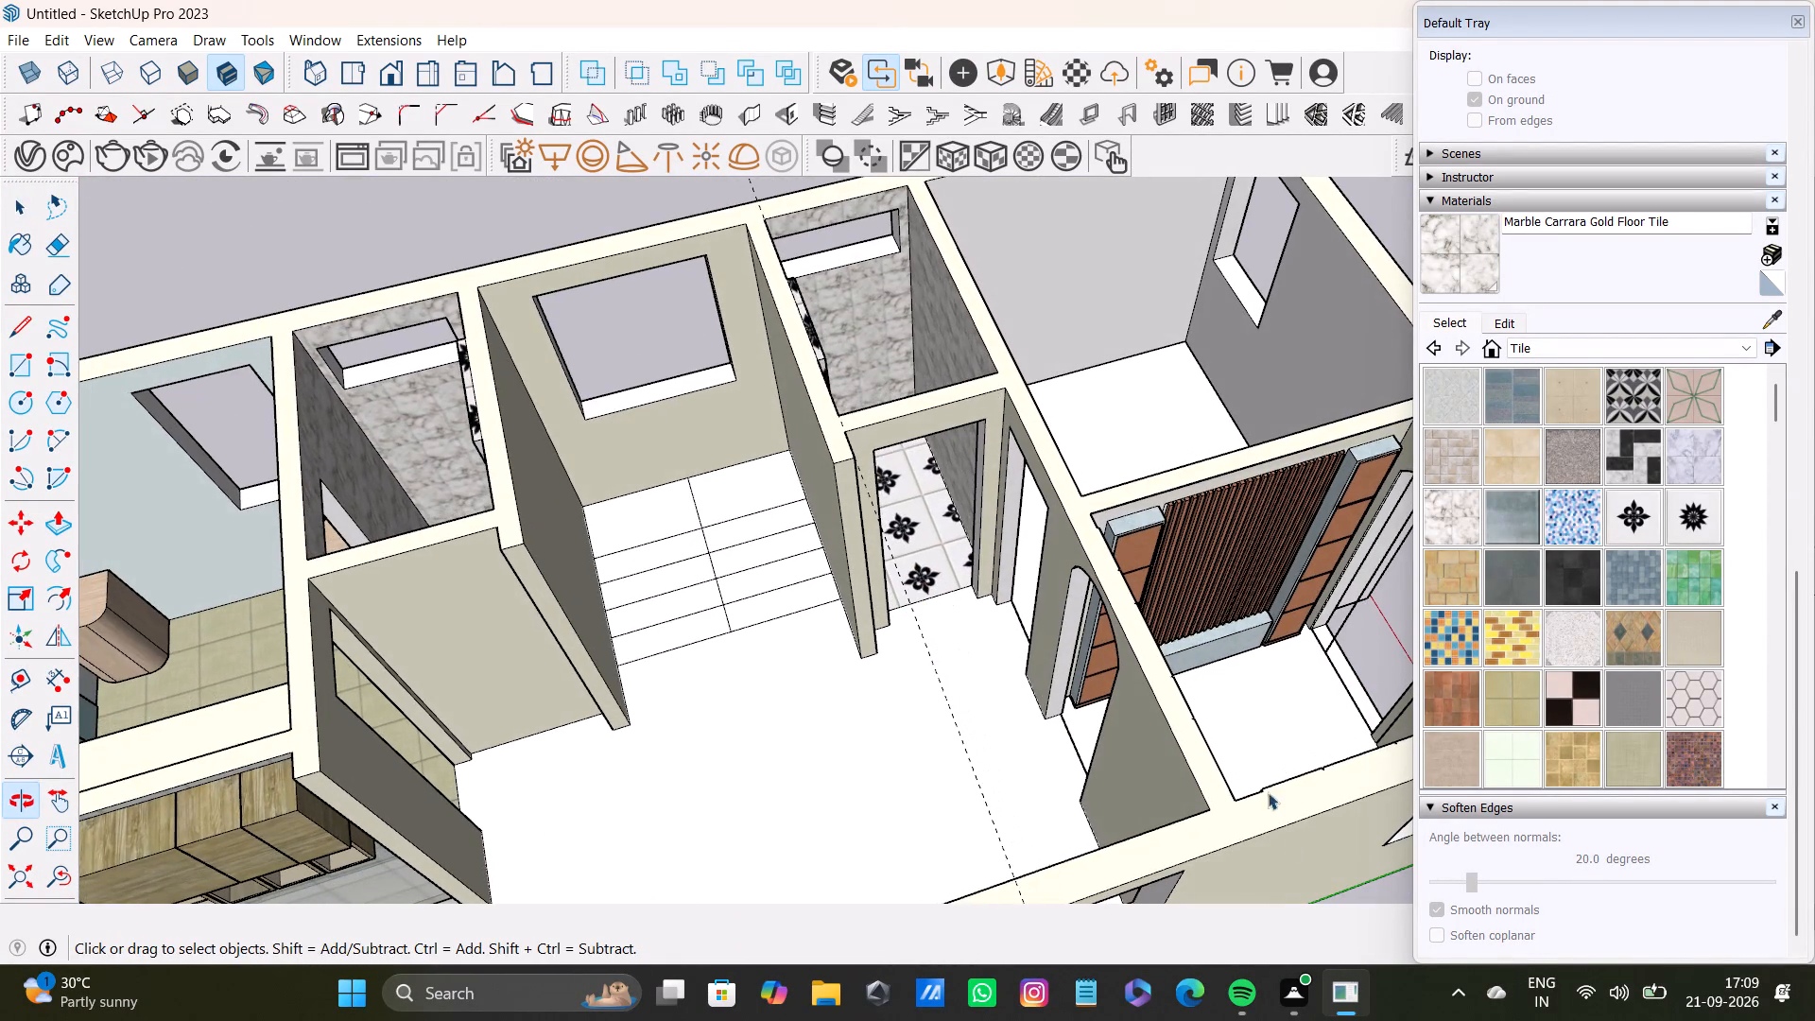
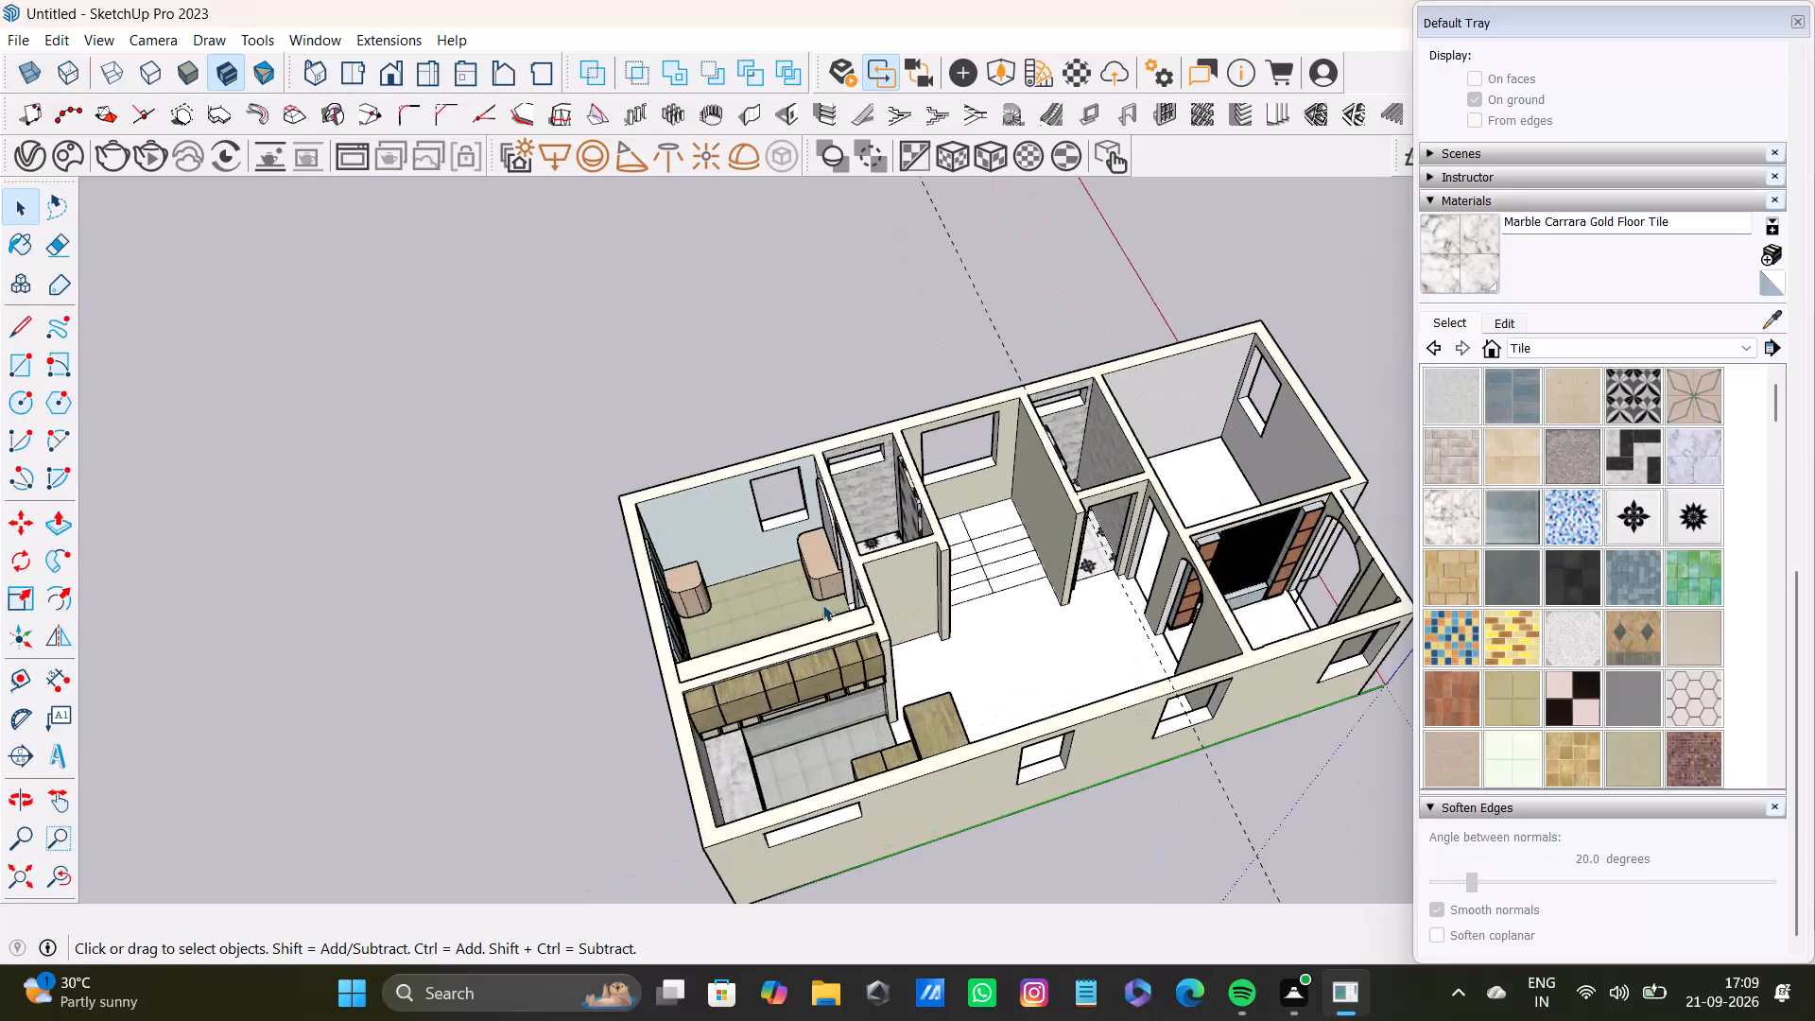
Examine the teal-panelled bedroom, its wardrobe wall and the adjoining kitchen and tiled room from several angles.
middle_click_drag(954, 637, 942, 671)
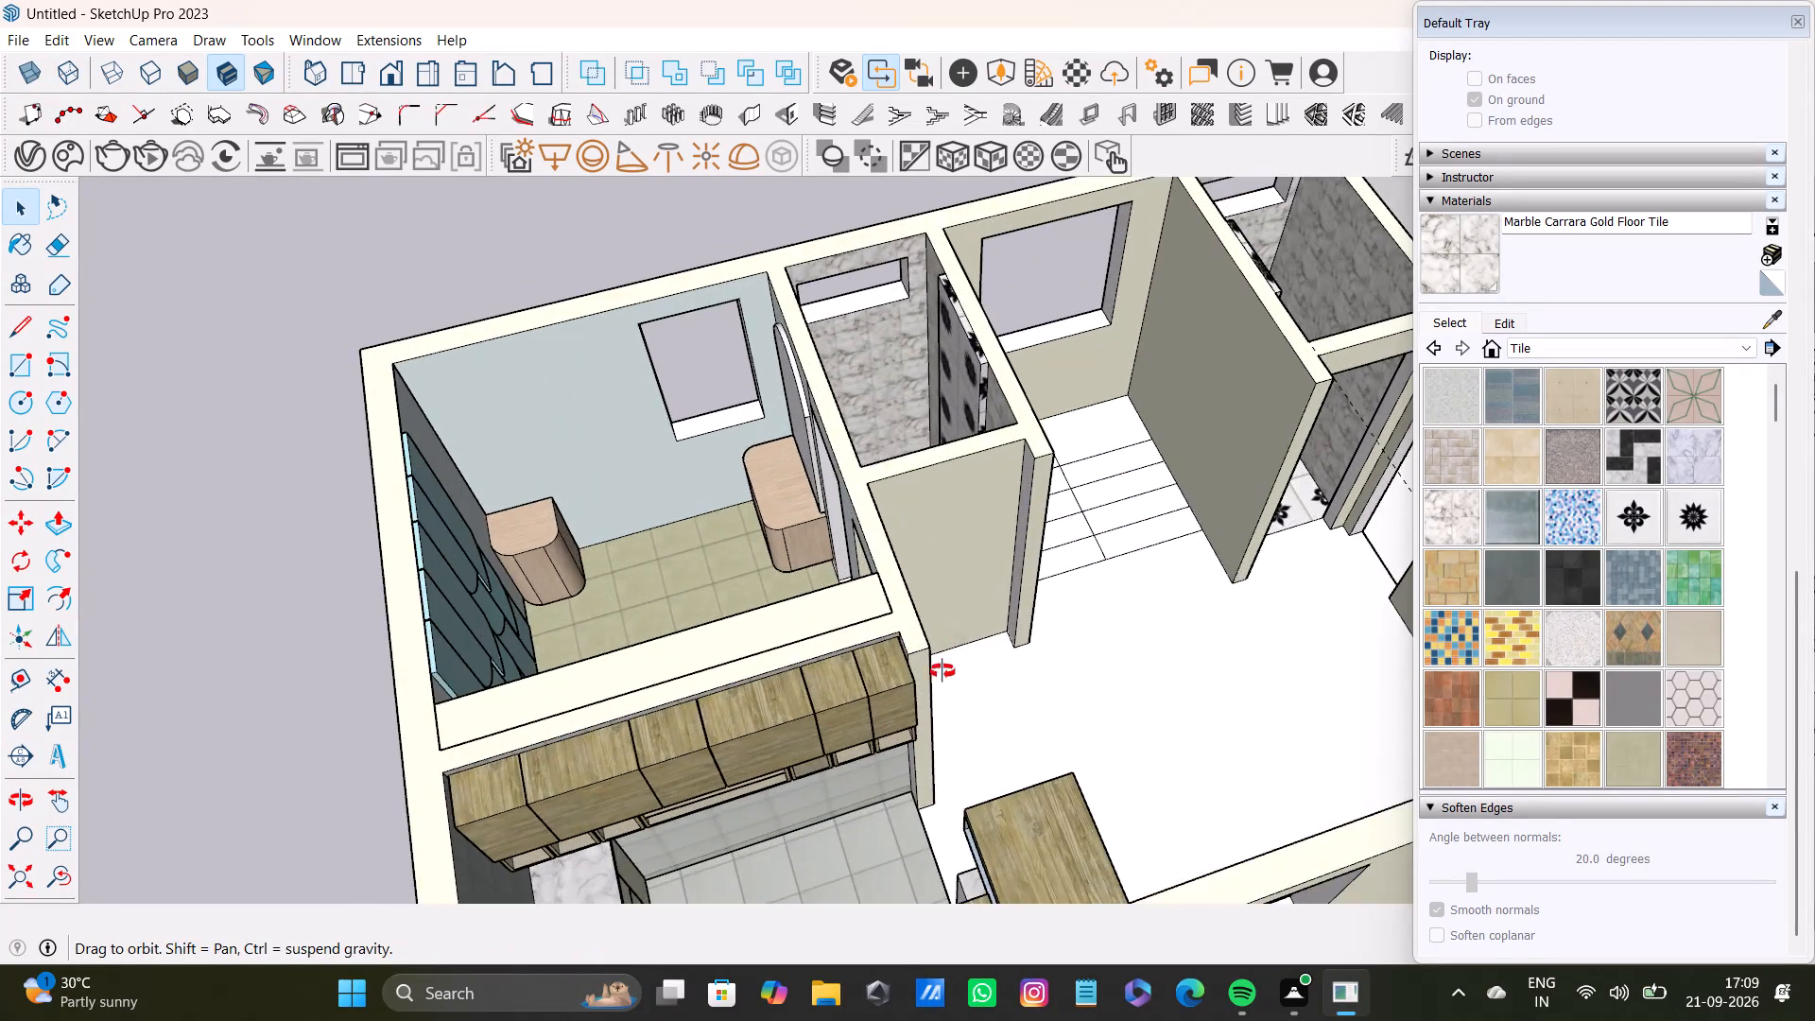
middle_click_drag(942, 671, 811, 796)
scroll(547, 581, "up", 5)
middle_click_drag(953, 542, 721, 560)
scroll(802, 308, "up", 3)
scroll(793, 317, "down", 7)
middle_click_drag(808, 386, 952, 680, "shift")
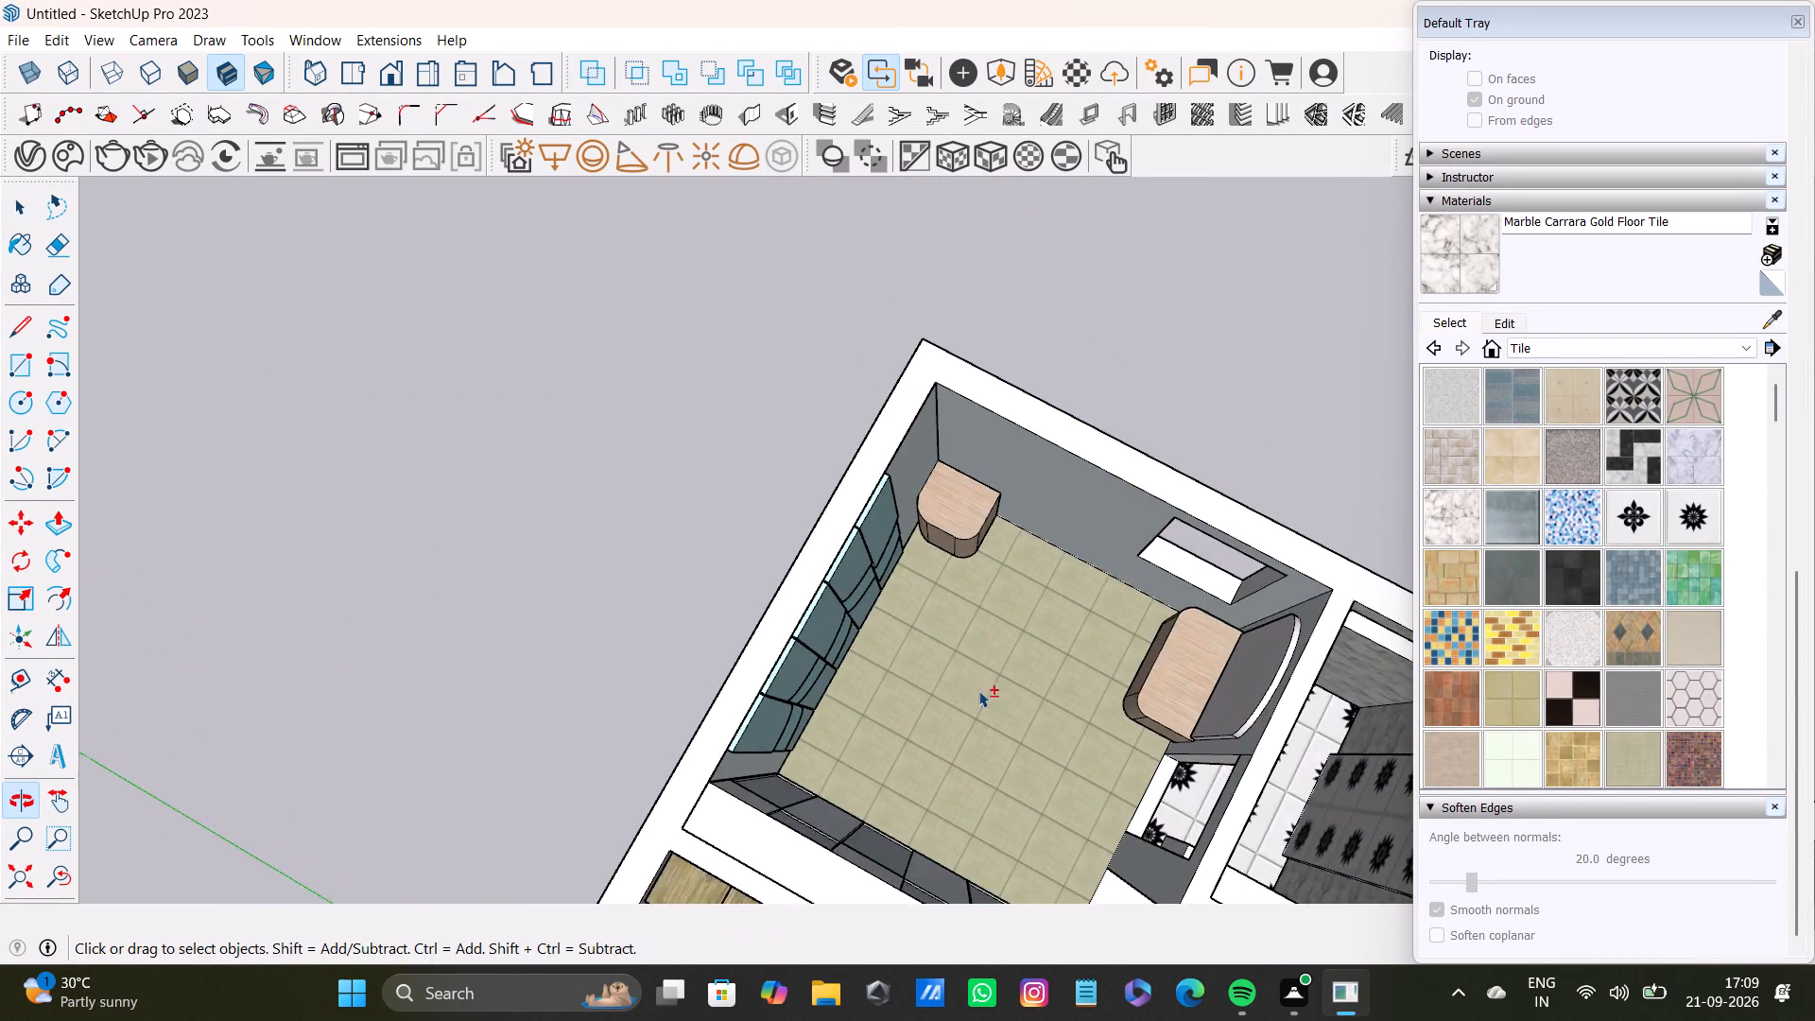
middle_click_drag(997, 679, 722, 562)
scroll(821, 439, "up", 6)
middle_click_drag(925, 482, 739, 452)
scroll(772, 441, "up", 3)
middle_click_drag(818, 527, 1185, 437)
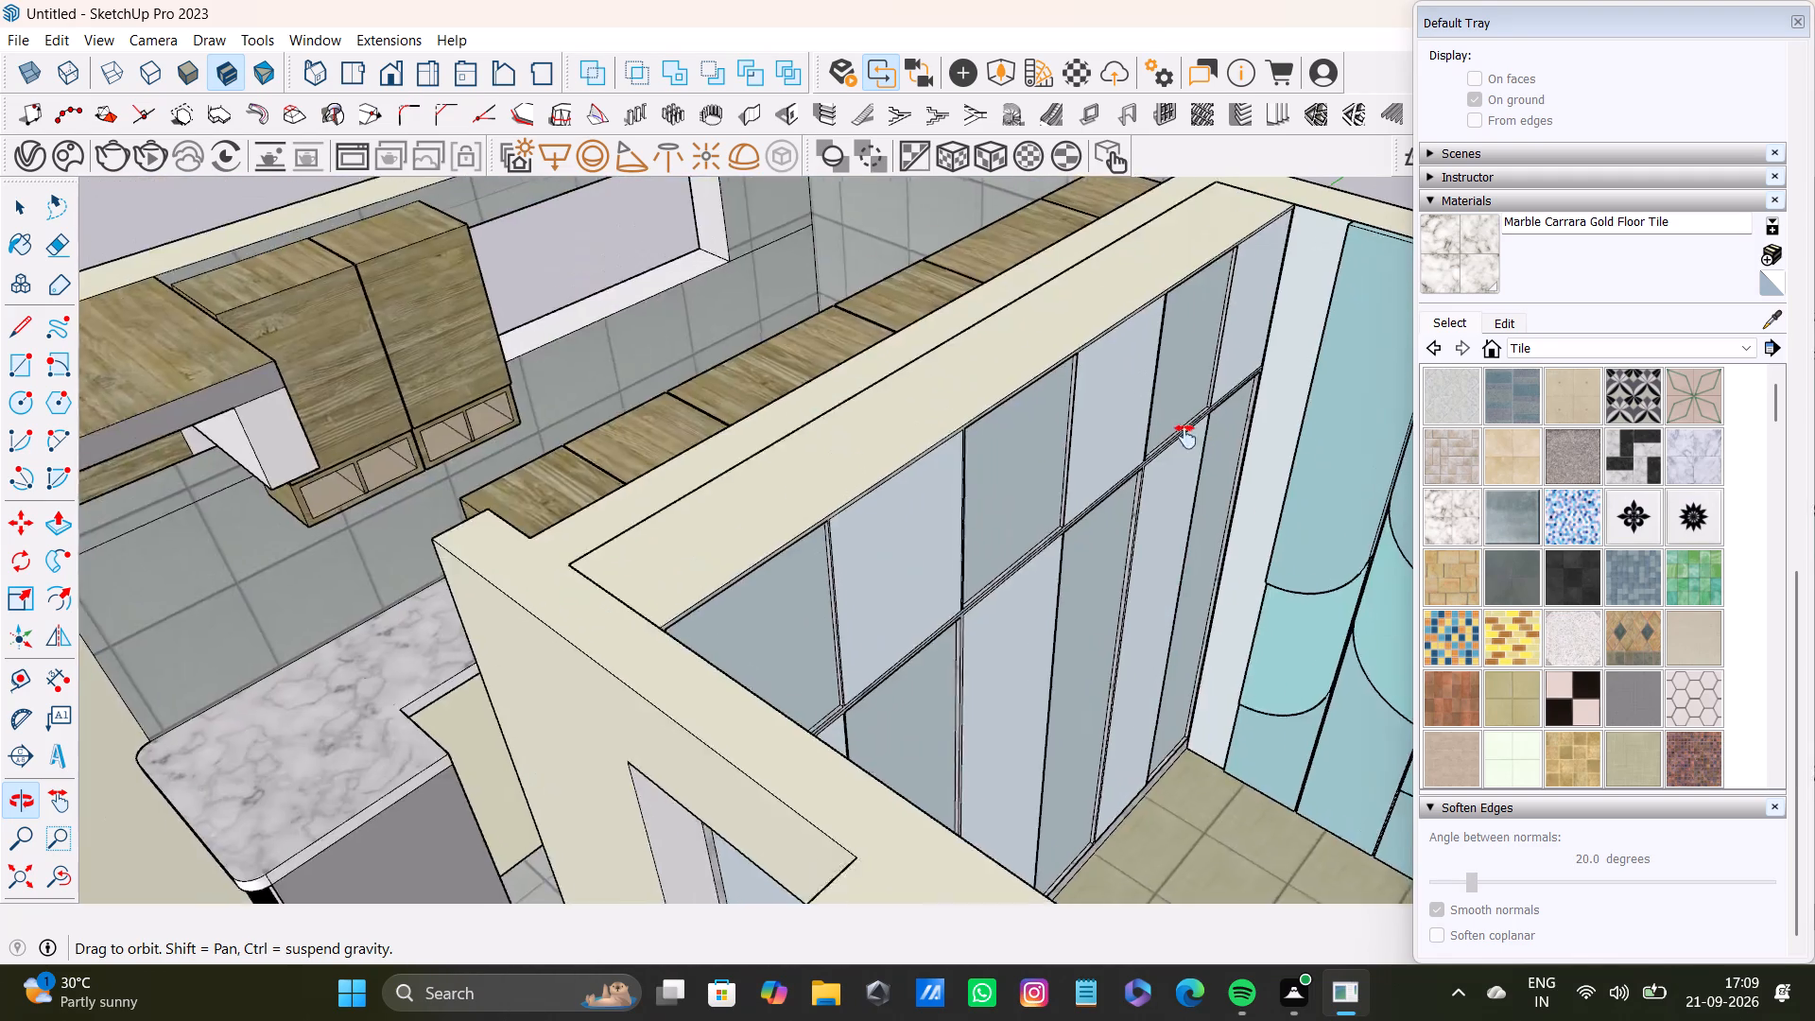
middle_click_drag(1185, 437, 1200, 459)
middle_click_drag(1283, 473, 871, 510)
scroll(873, 505, "down", 4)
middle_click_drag(875, 518, 1028, 356)
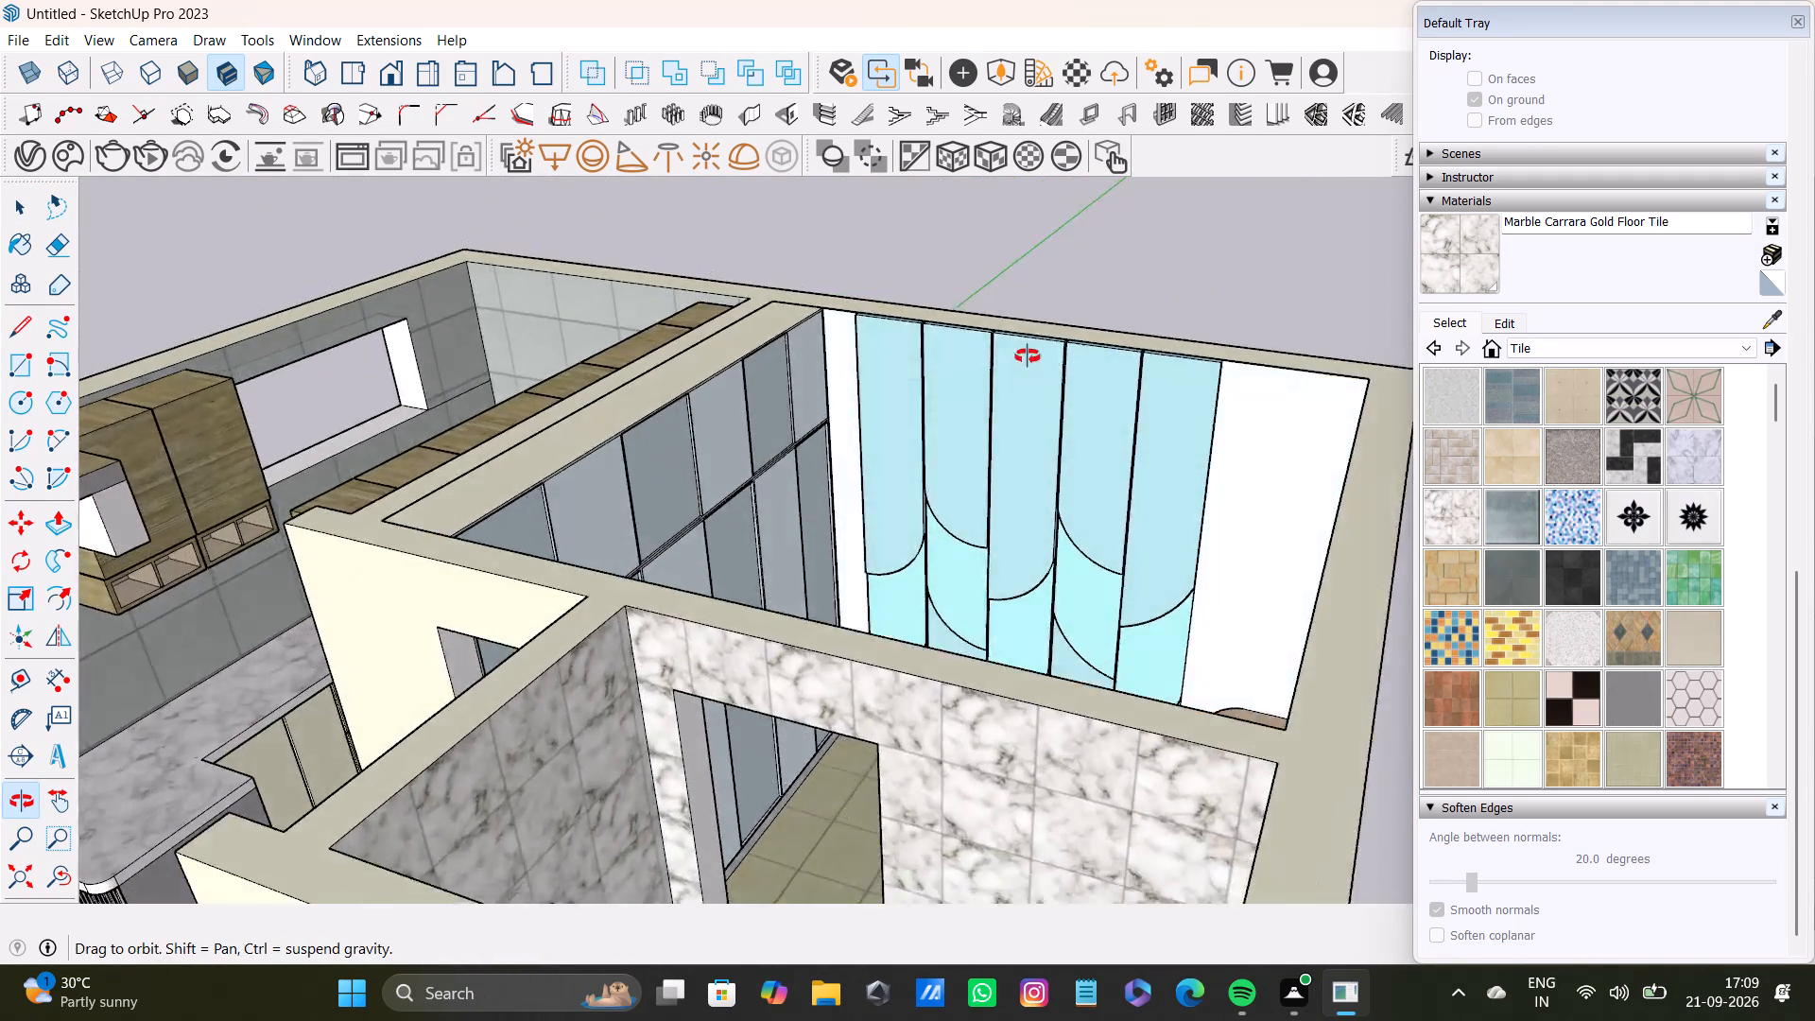
middle_click_drag(1028, 356, 983, 585)
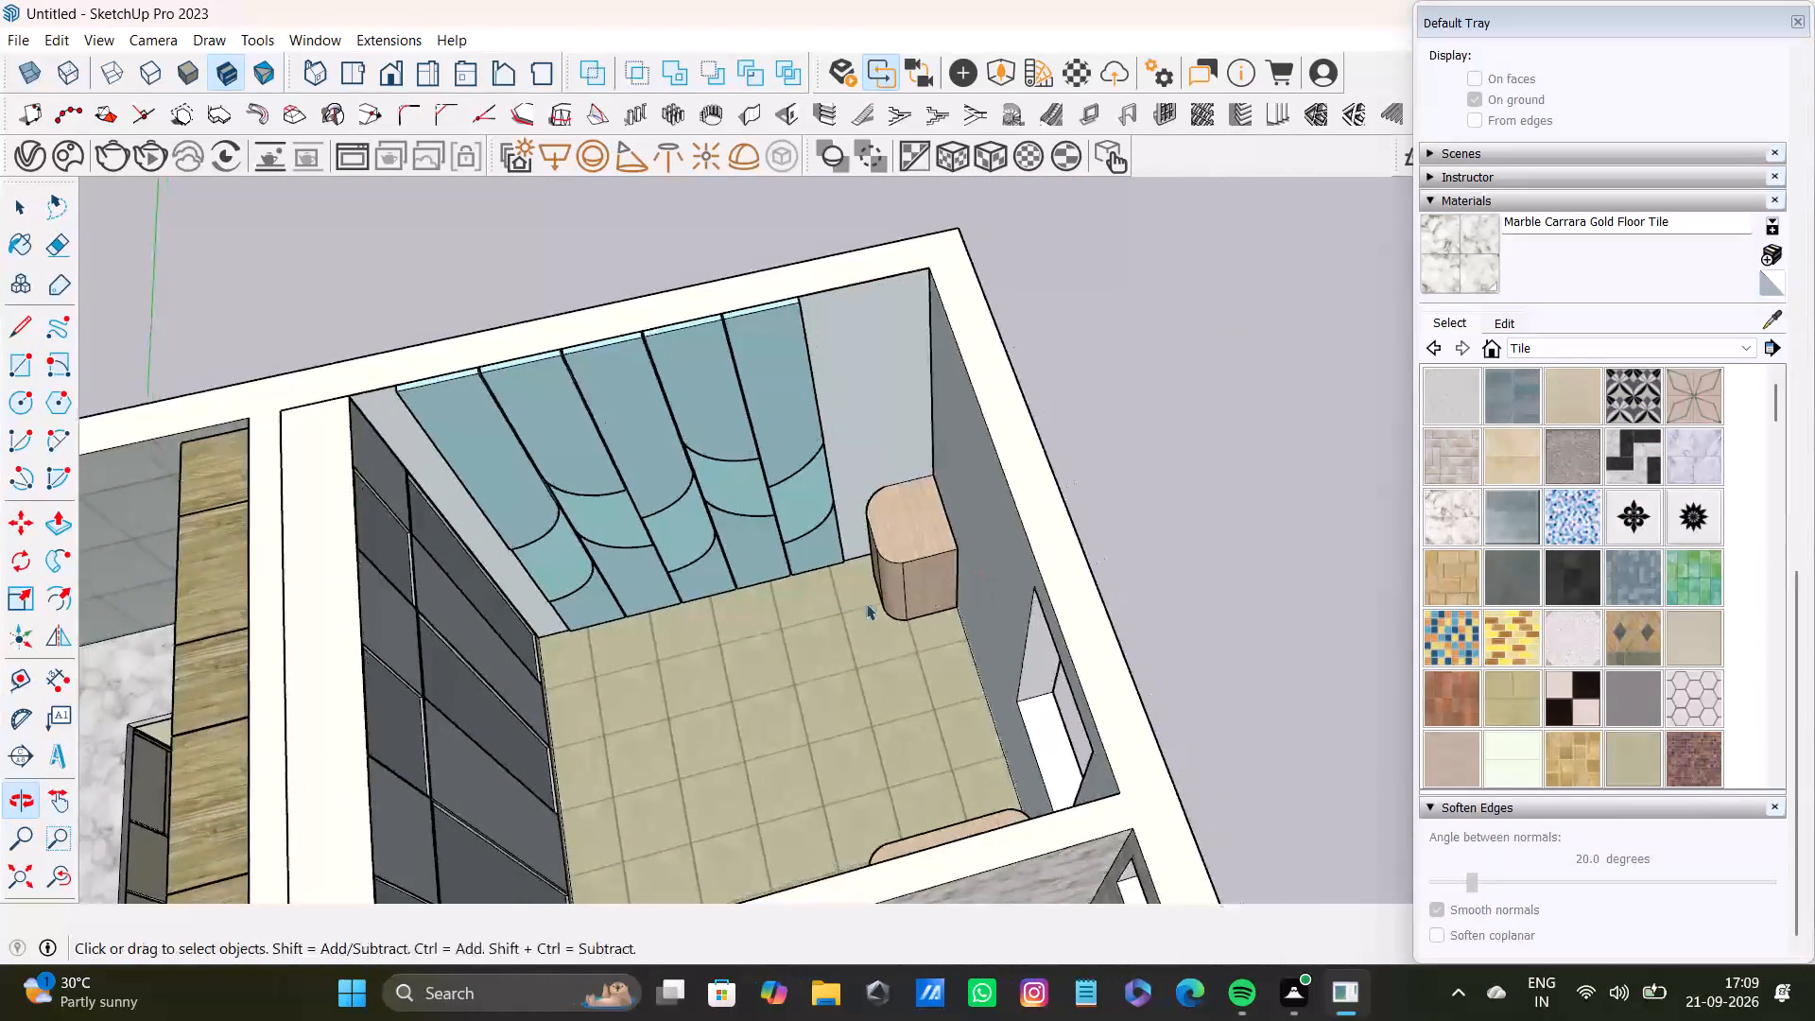
scroll(843, 603, "down", 3)
middle_click_drag(812, 614, 1005, 558)
scroll(828, 558, "down", 4)
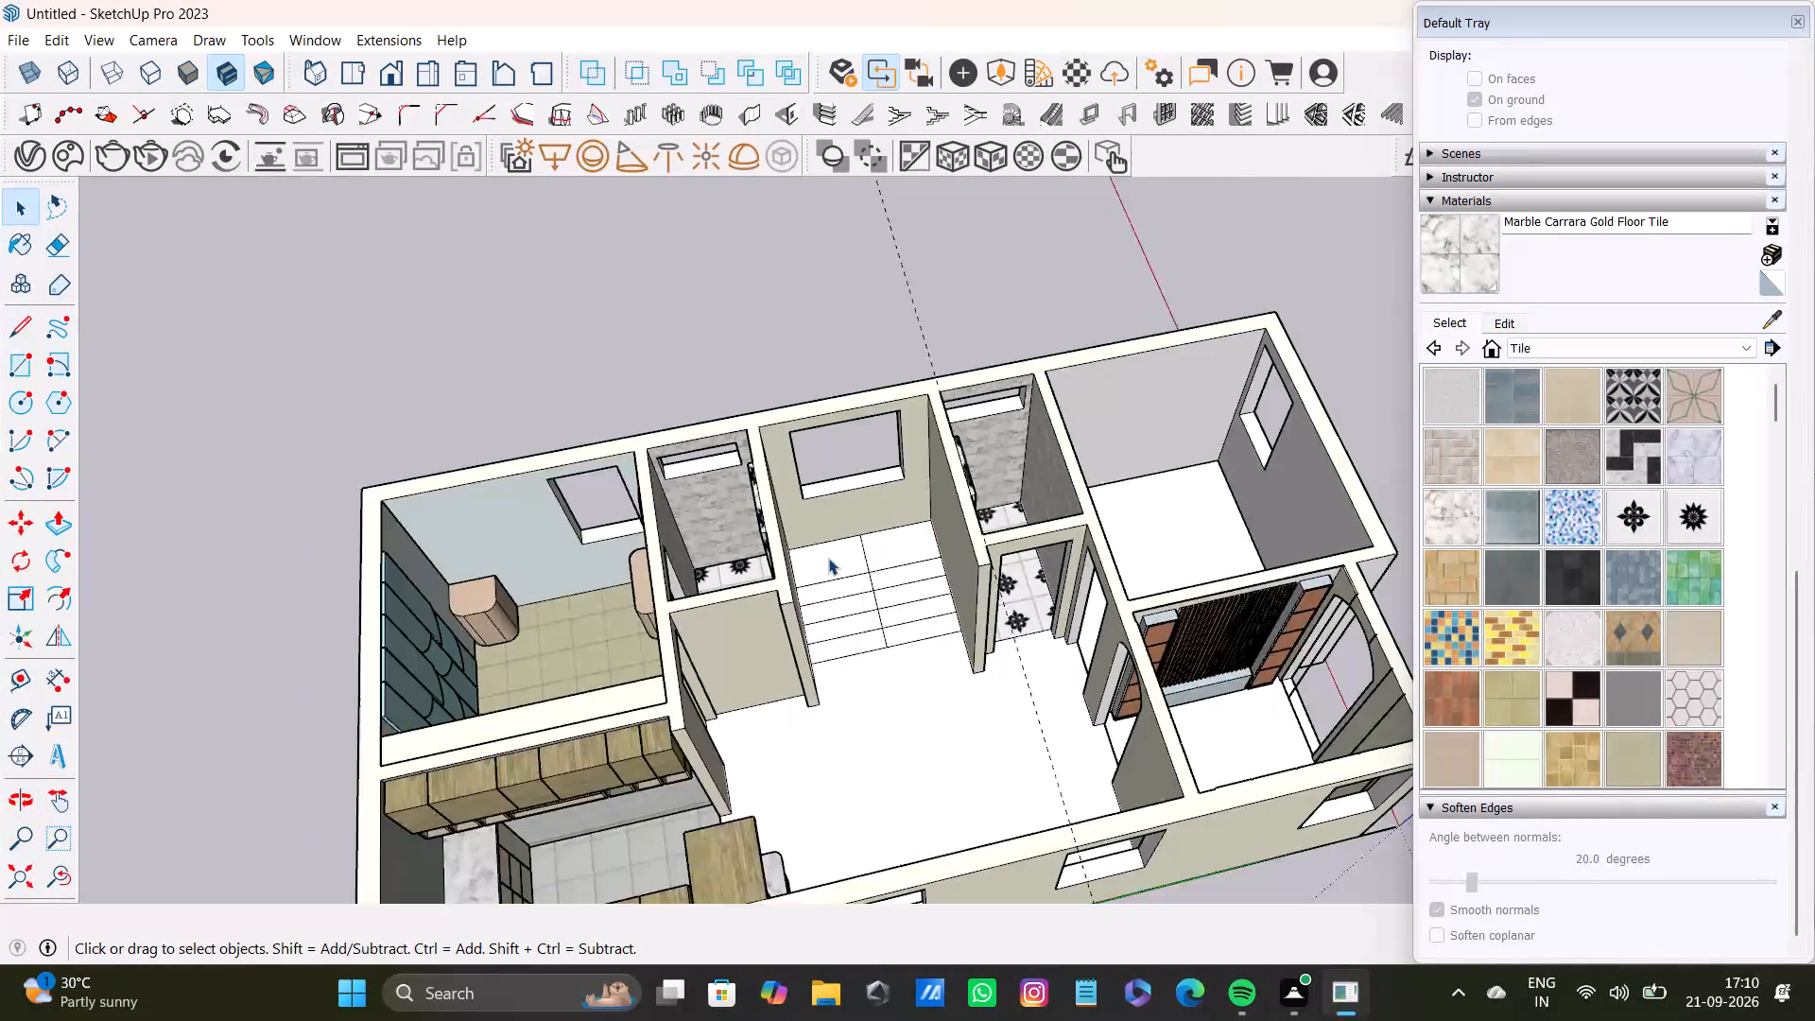
Examine the unfinished corner room beside the slatted-panel room, including its doorway wall, window wall and floor.
middle_click_drag(1080, 547, 704, 584, "shift")
scroll(736, 578, "up", 8)
middle_click_drag(800, 528, 531, 692)
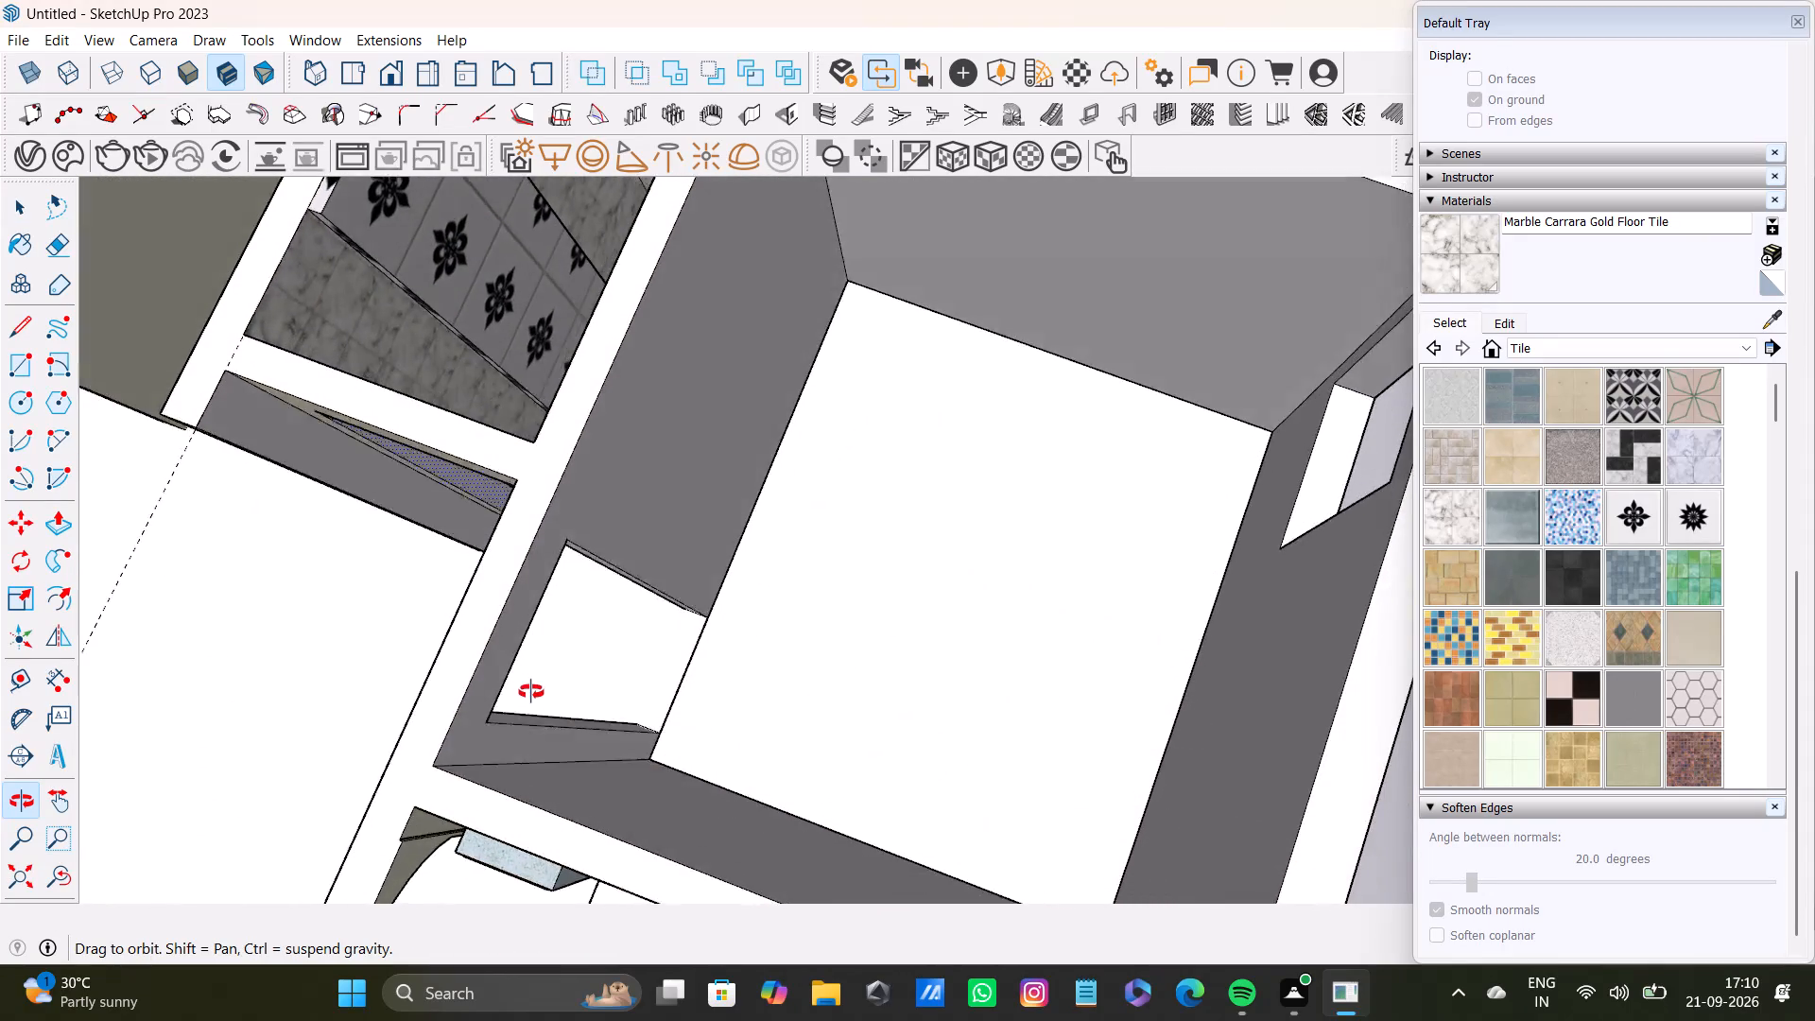
middle_click_drag(531, 692, 0, 543)
scroll(389, 476, "down", 3)
middle_click_drag(823, 562, 1474, 500)
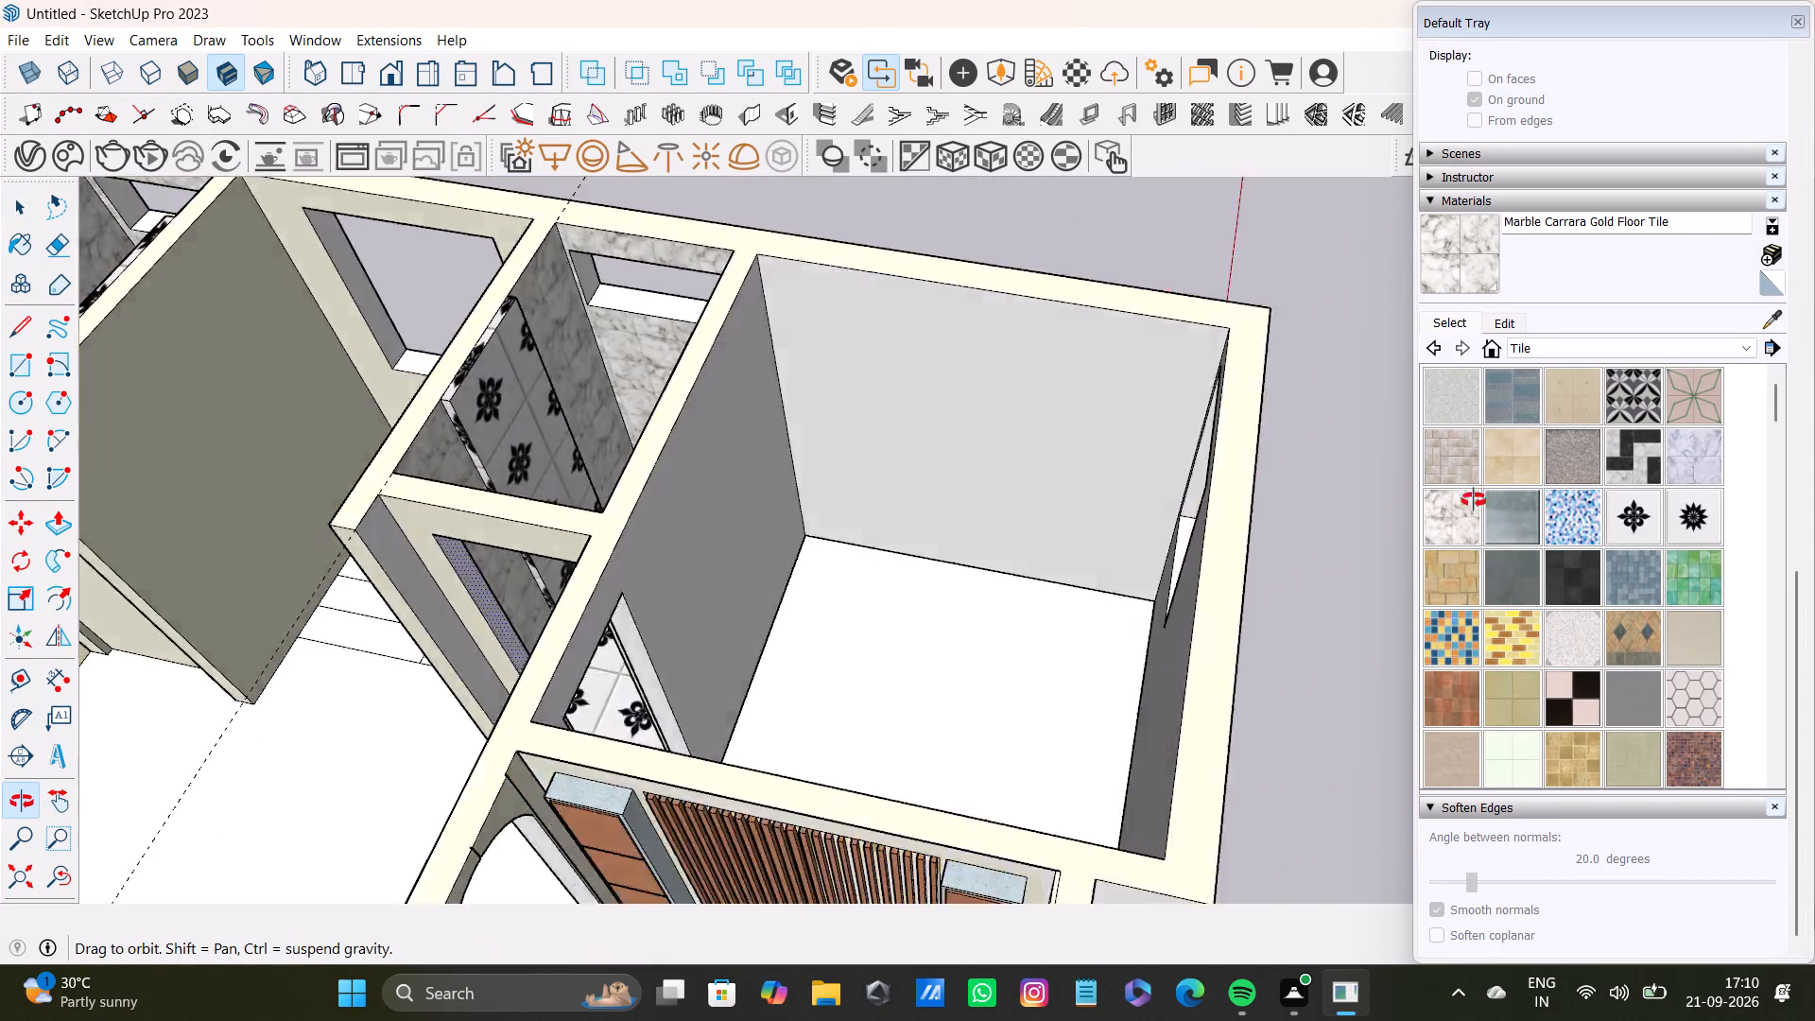
middle_click_drag(1474, 500, 1525, 498)
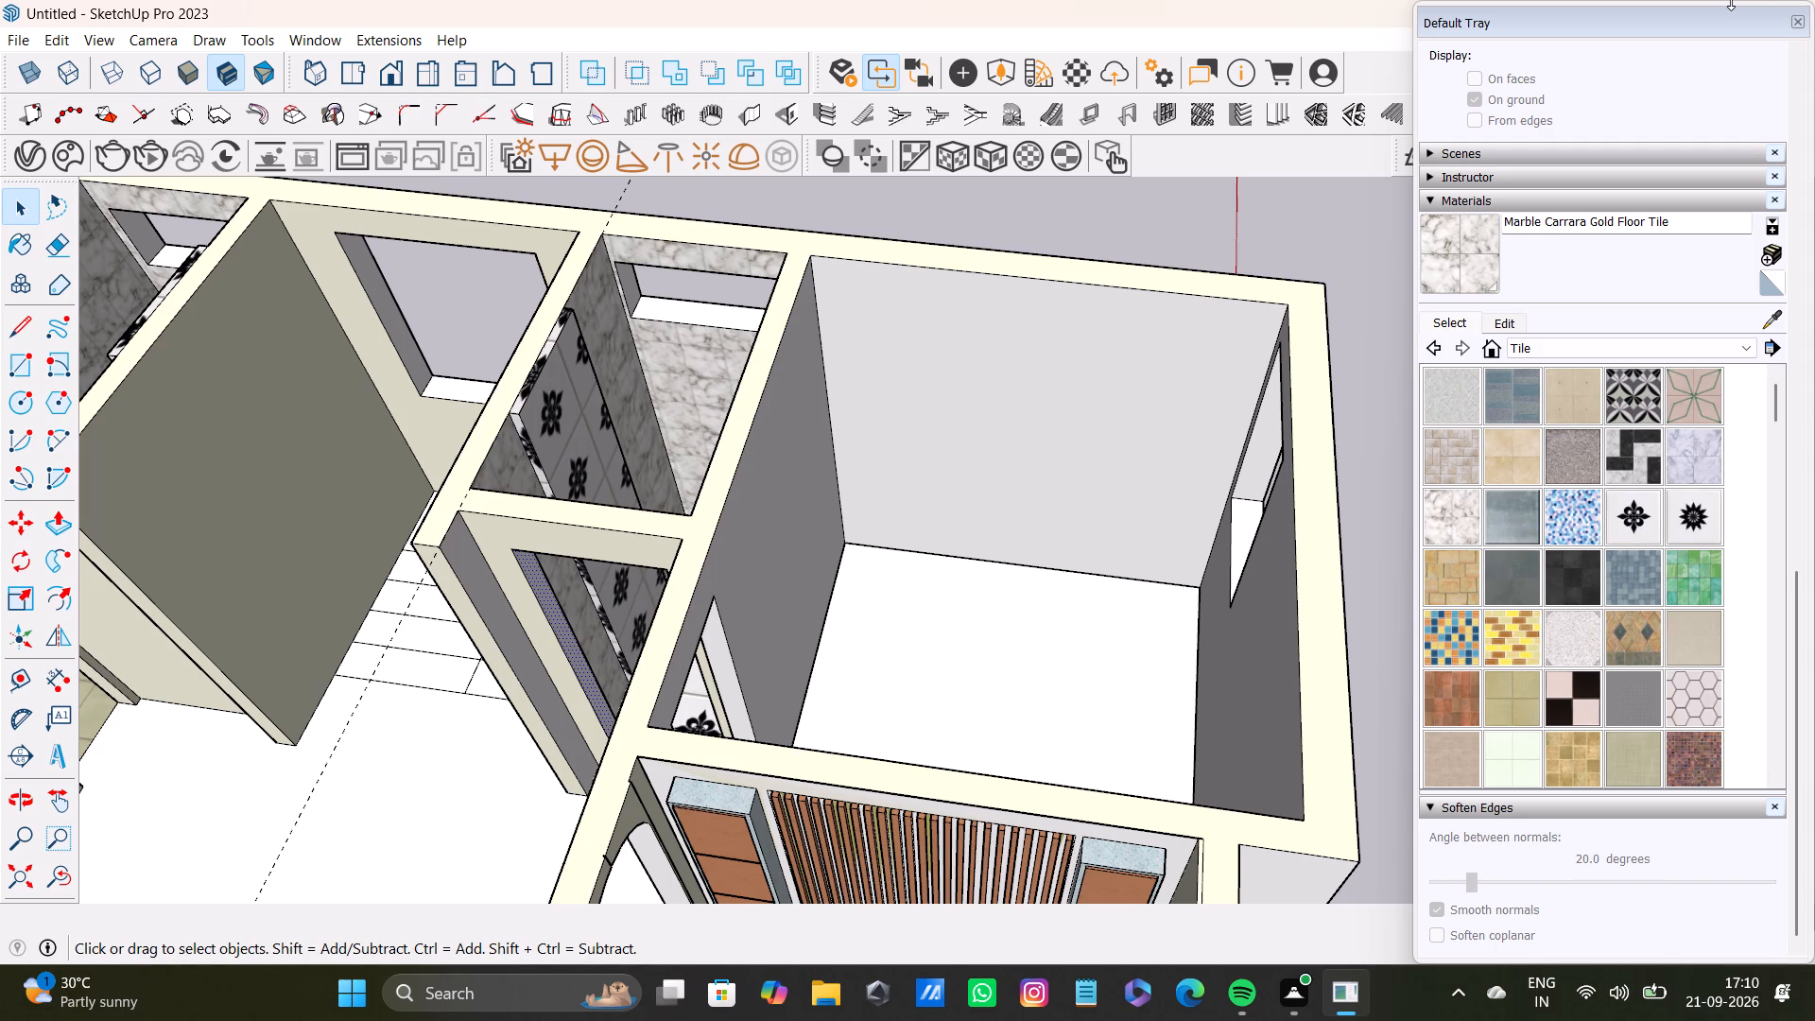
scroll(663, 1007, "down", 3)
scroll(881, 1004, "down", 10)
middle_click_drag(1021, 630, 703, 646)
scroll(901, 582, "up", 7)
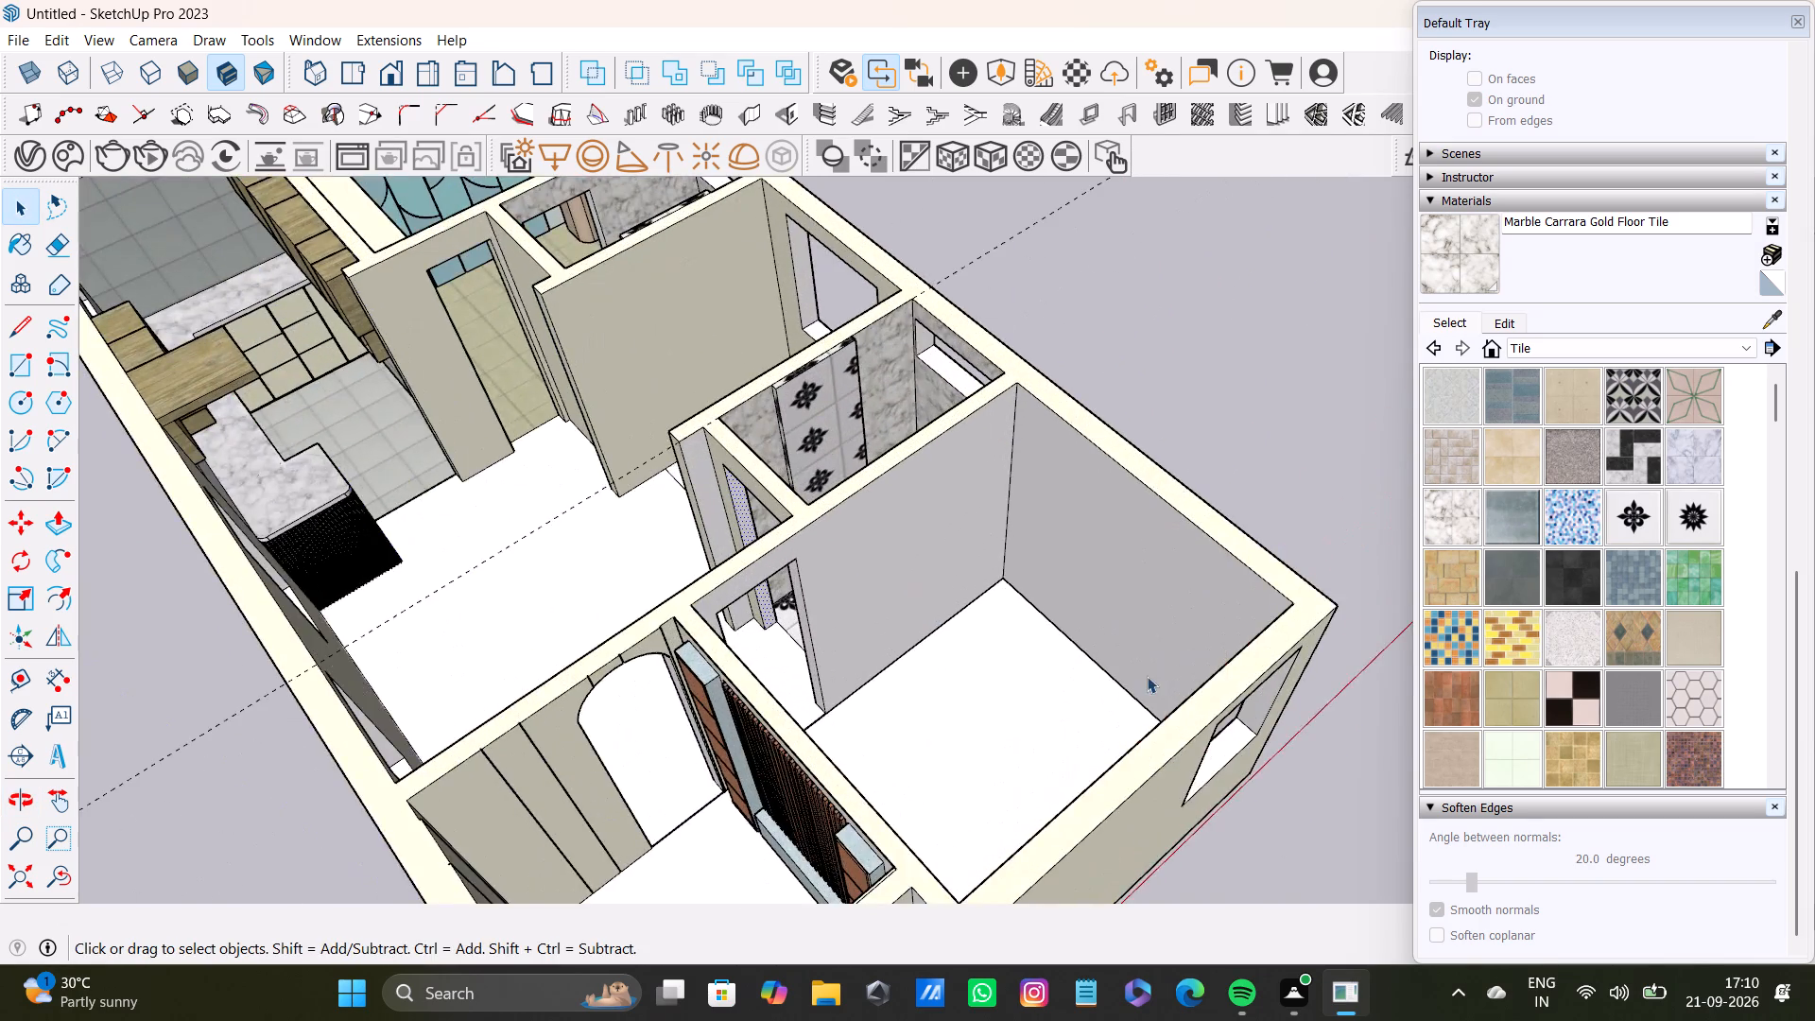
middle_click_drag(1147, 676, 899, 674)
scroll(747, 538, "up", 7)
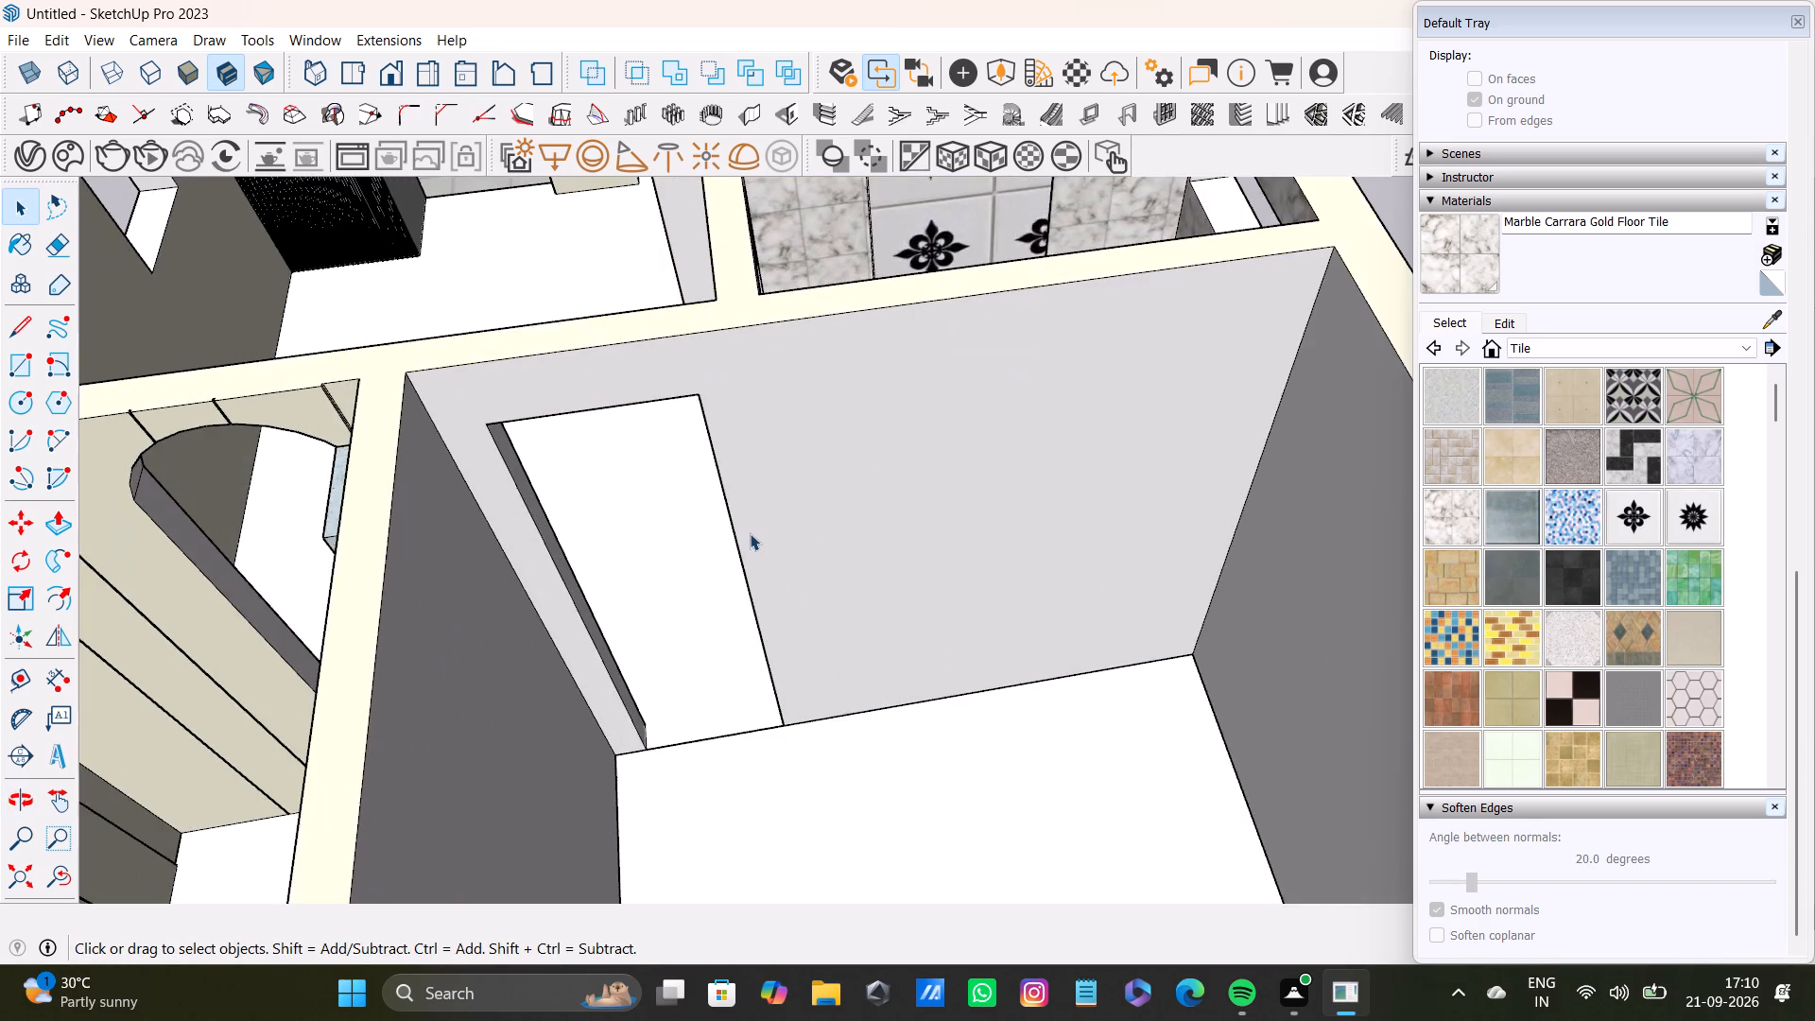
middle_click_drag(763, 528, 643, 465)
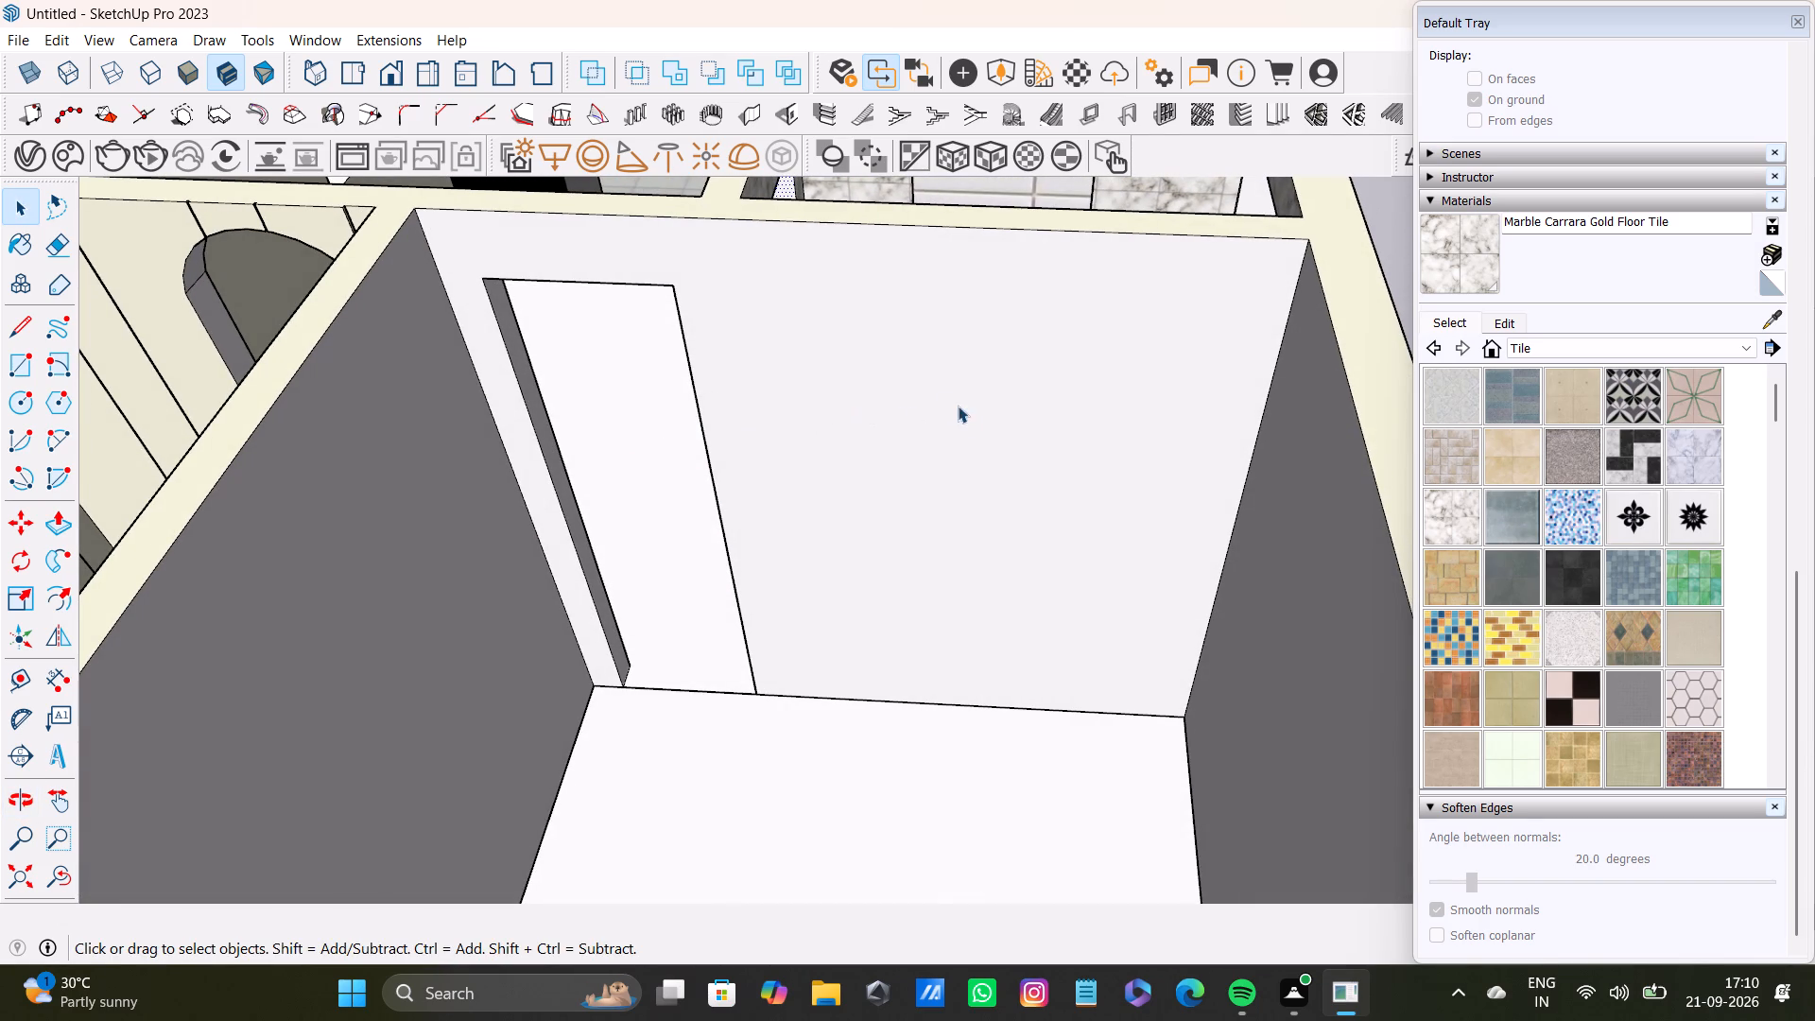
scroll(902, 602, "down", 3)
middle_click_drag(892, 658, 1479, 770)
scroll(1479, 770, "down", 3)
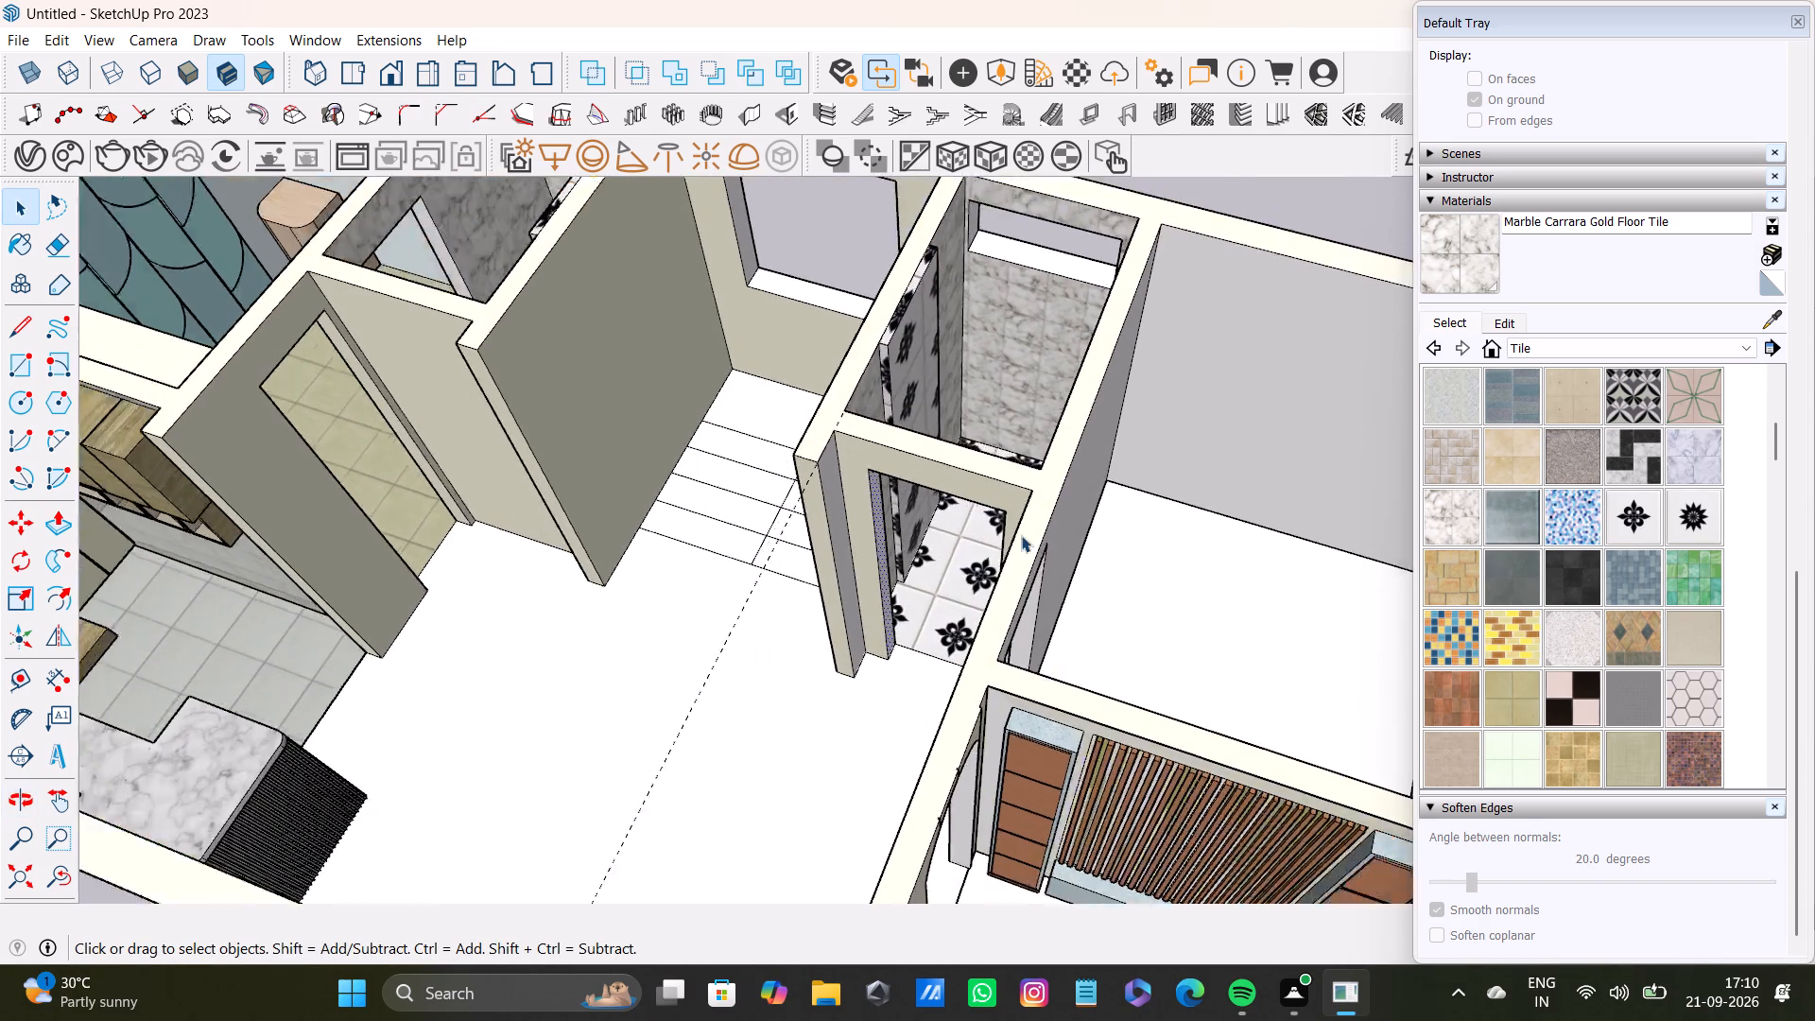
scroll(1021, 535, "down", 7)
middle_click_drag(1020, 517, 1399, 495)
scroll(1224, 394, "up", 3)
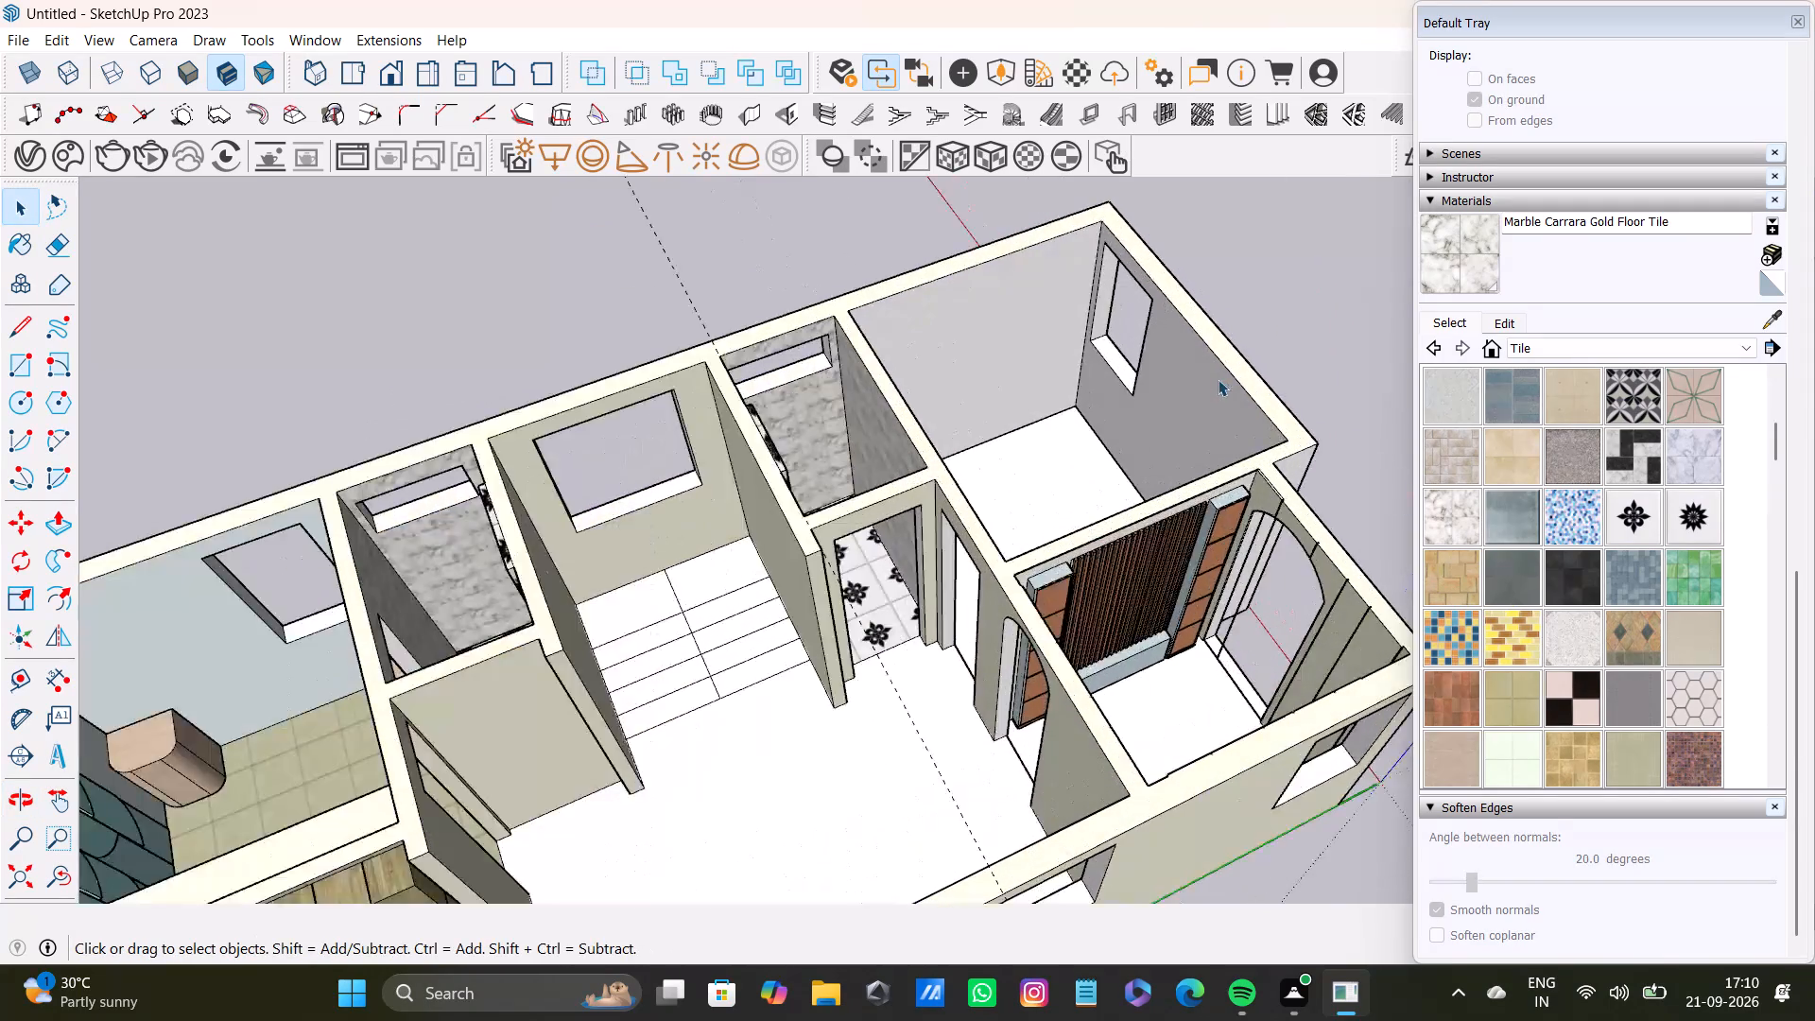
scroll(1218, 379, "up", 4)
middle_click_drag(1166, 409, 303, 606)
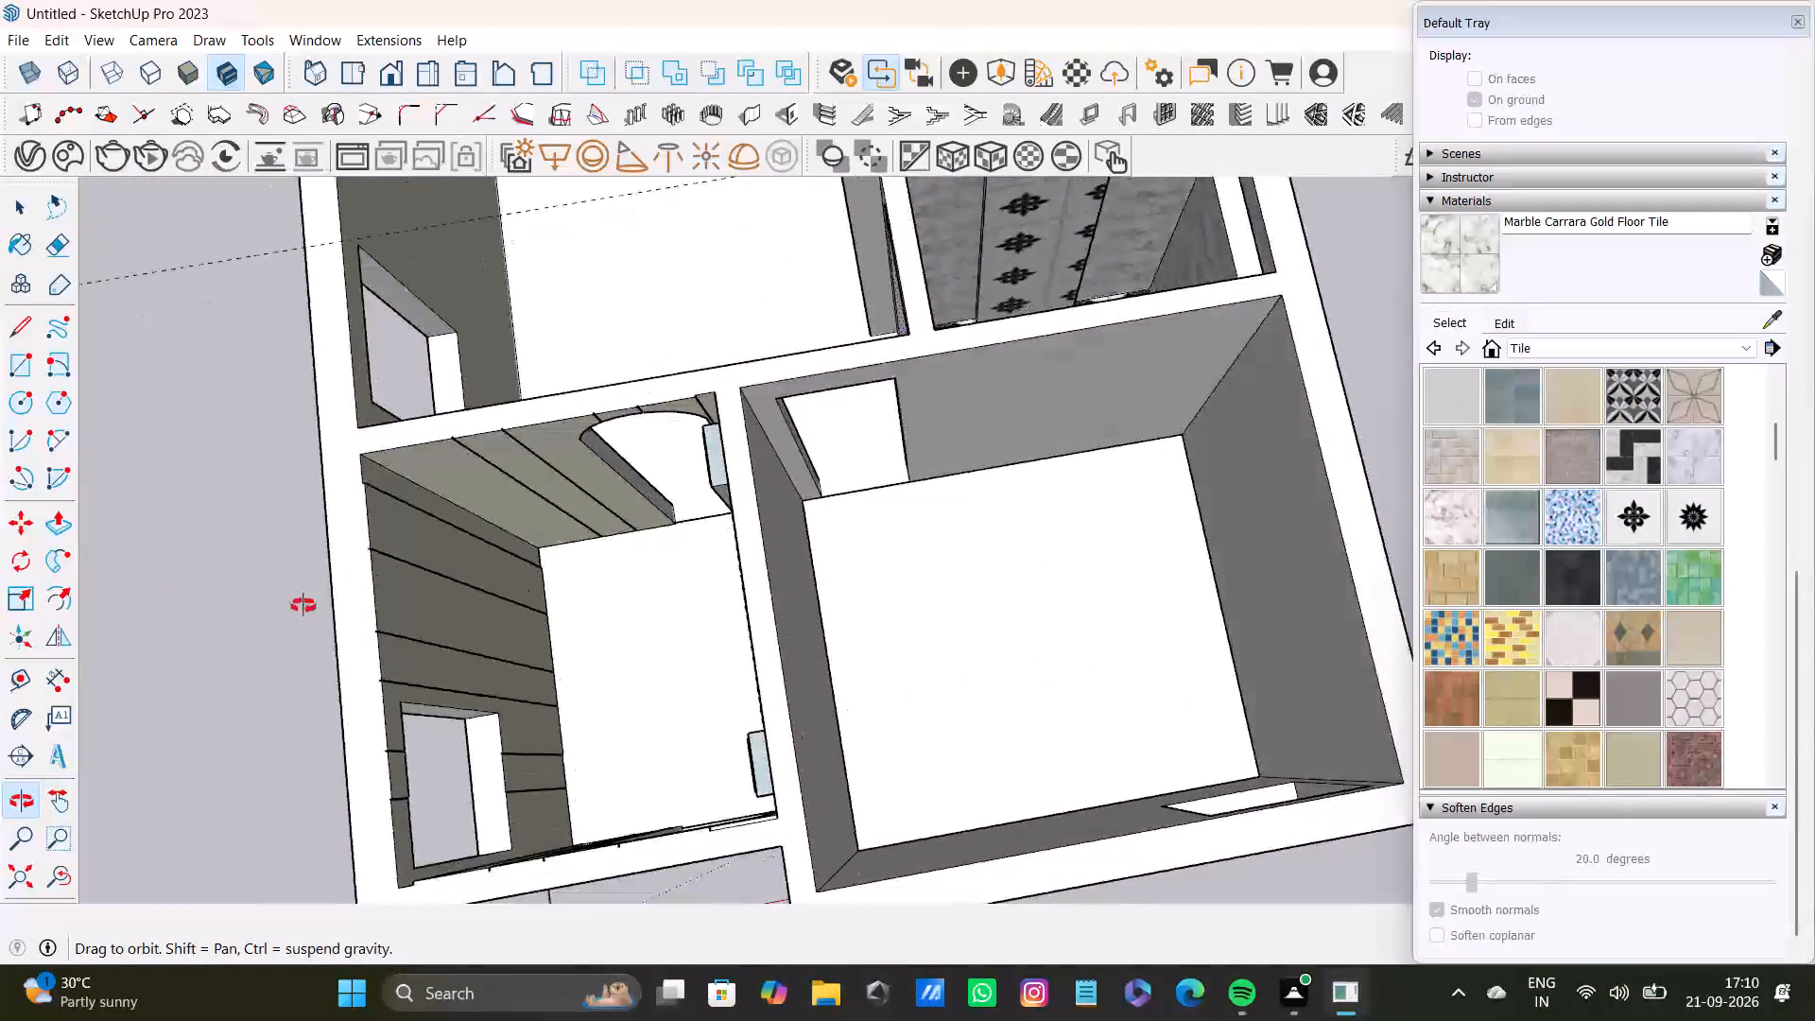
middle_click_drag(303, 606, 258, 602)
scroll(1236, 432, "up", 5)
scroll(1116, 474, "down", 3)
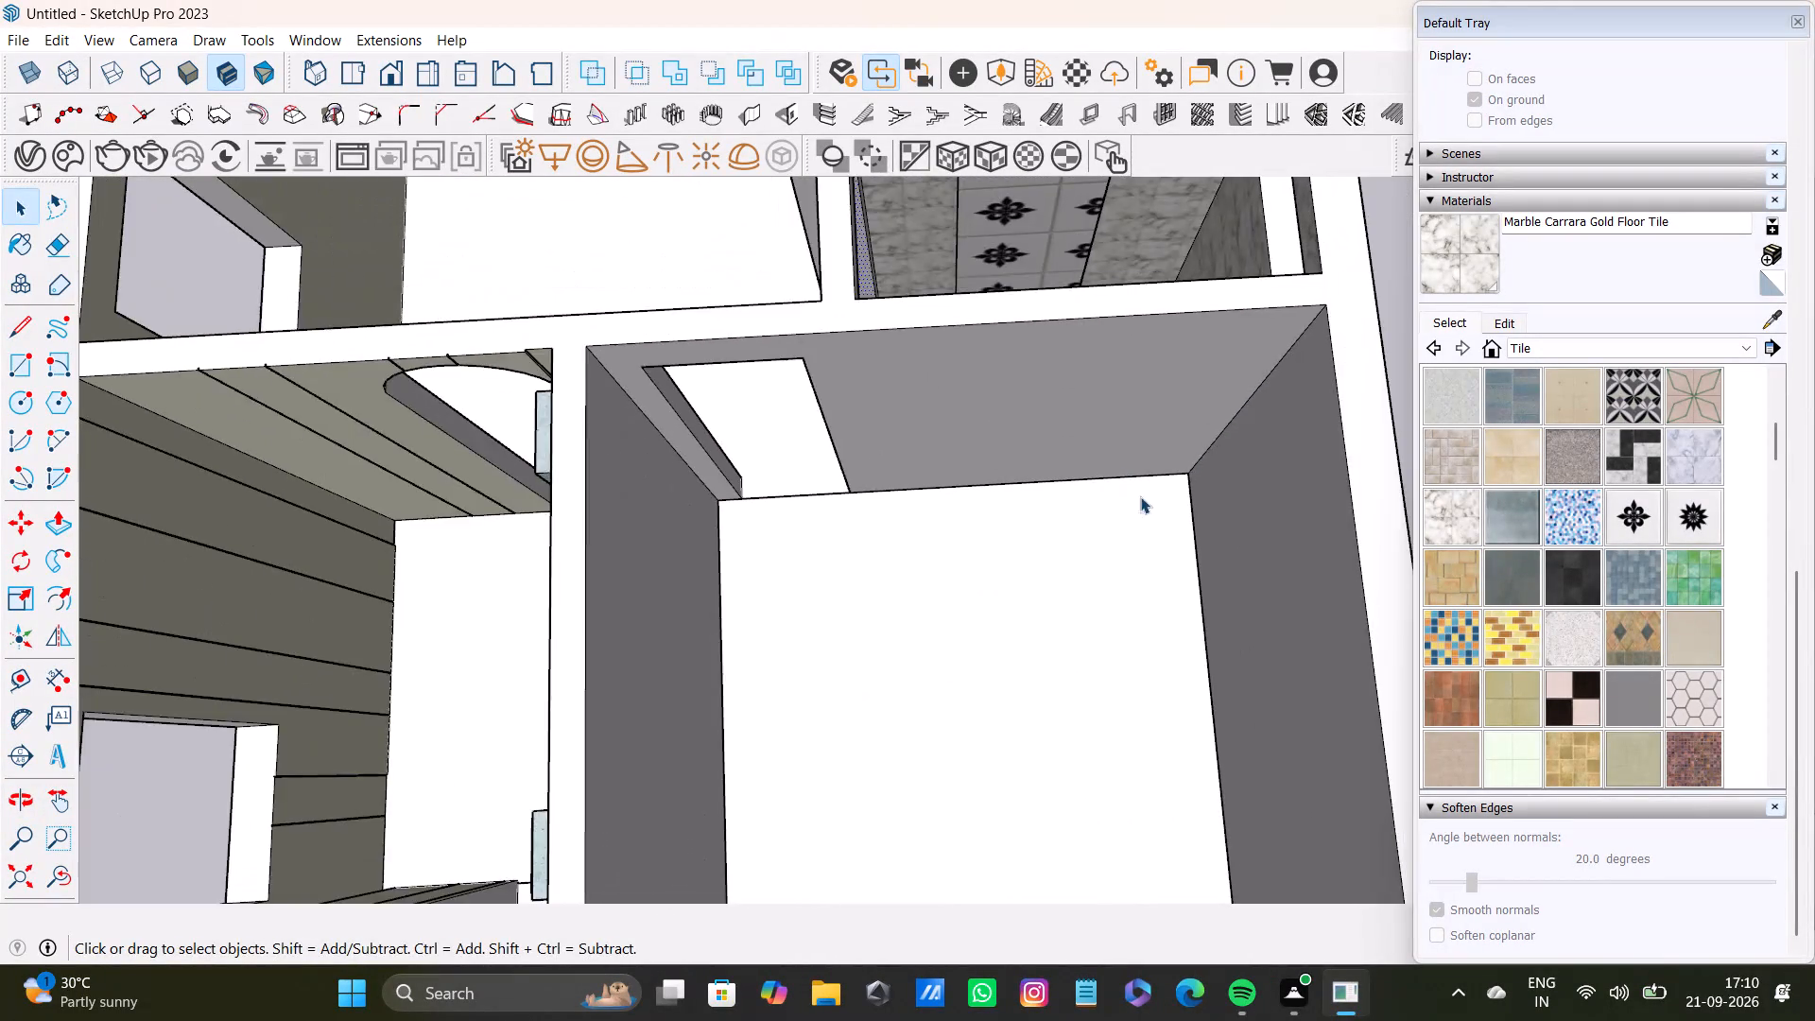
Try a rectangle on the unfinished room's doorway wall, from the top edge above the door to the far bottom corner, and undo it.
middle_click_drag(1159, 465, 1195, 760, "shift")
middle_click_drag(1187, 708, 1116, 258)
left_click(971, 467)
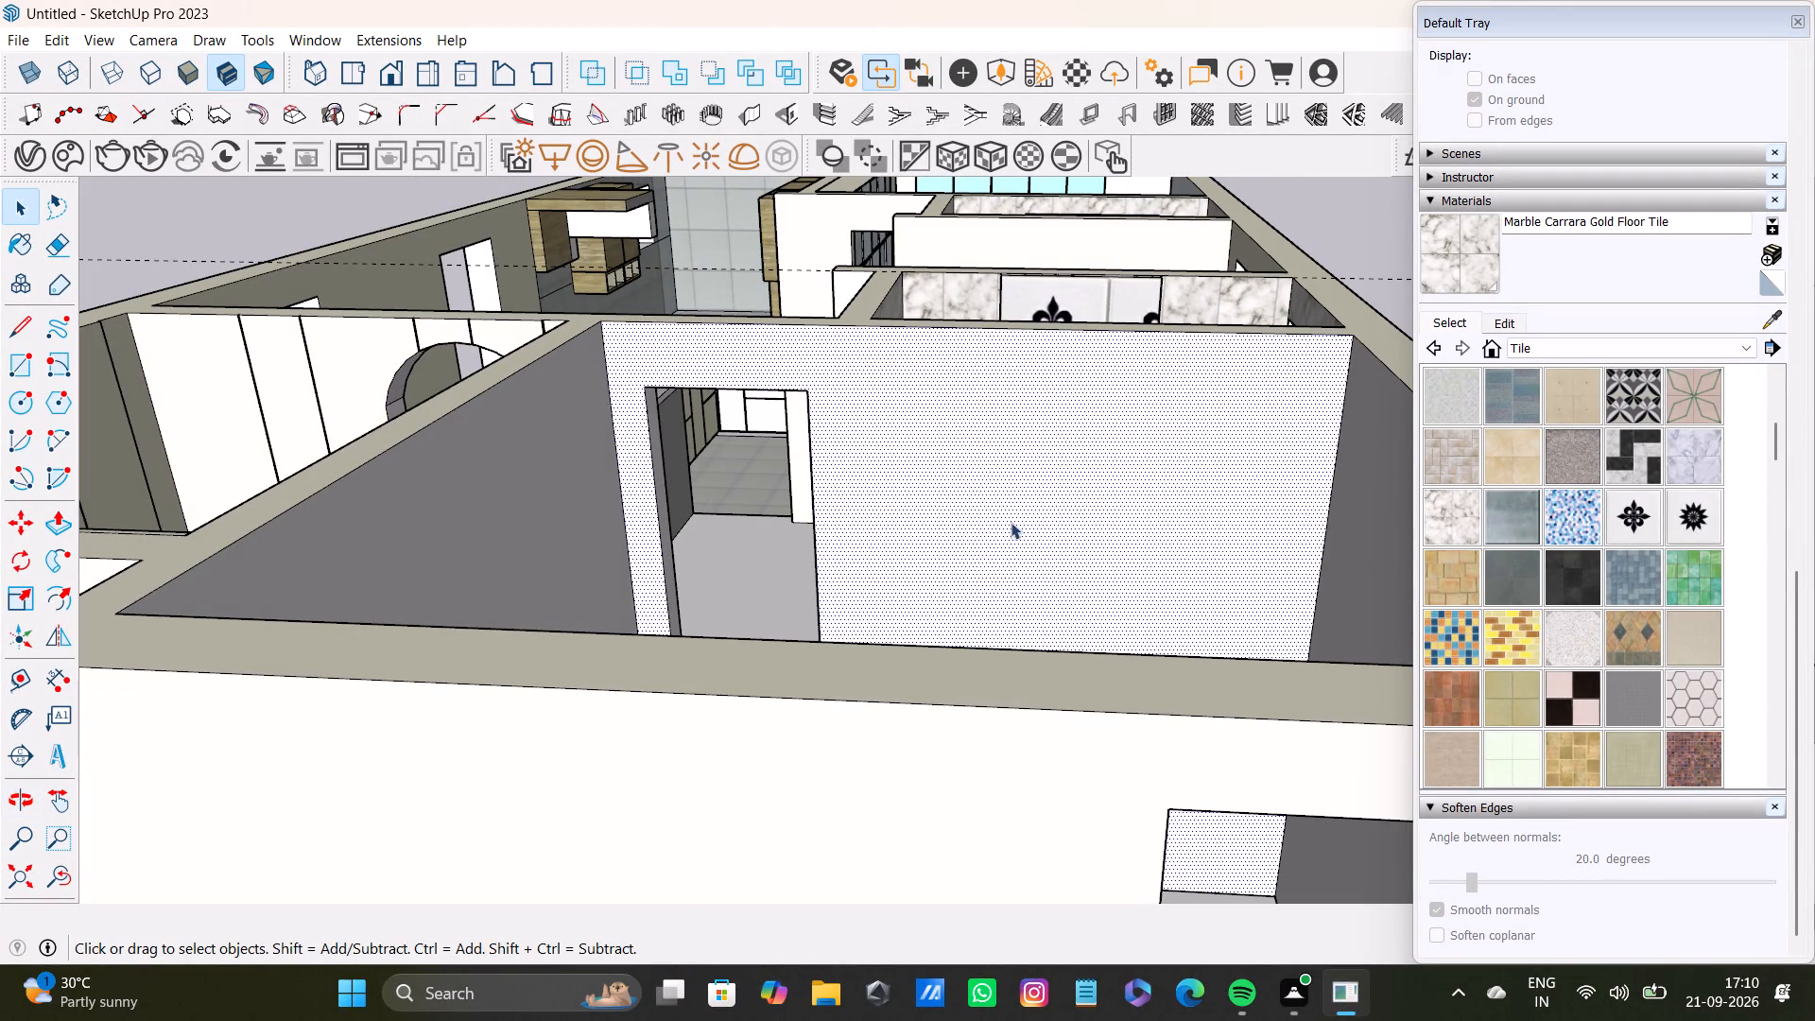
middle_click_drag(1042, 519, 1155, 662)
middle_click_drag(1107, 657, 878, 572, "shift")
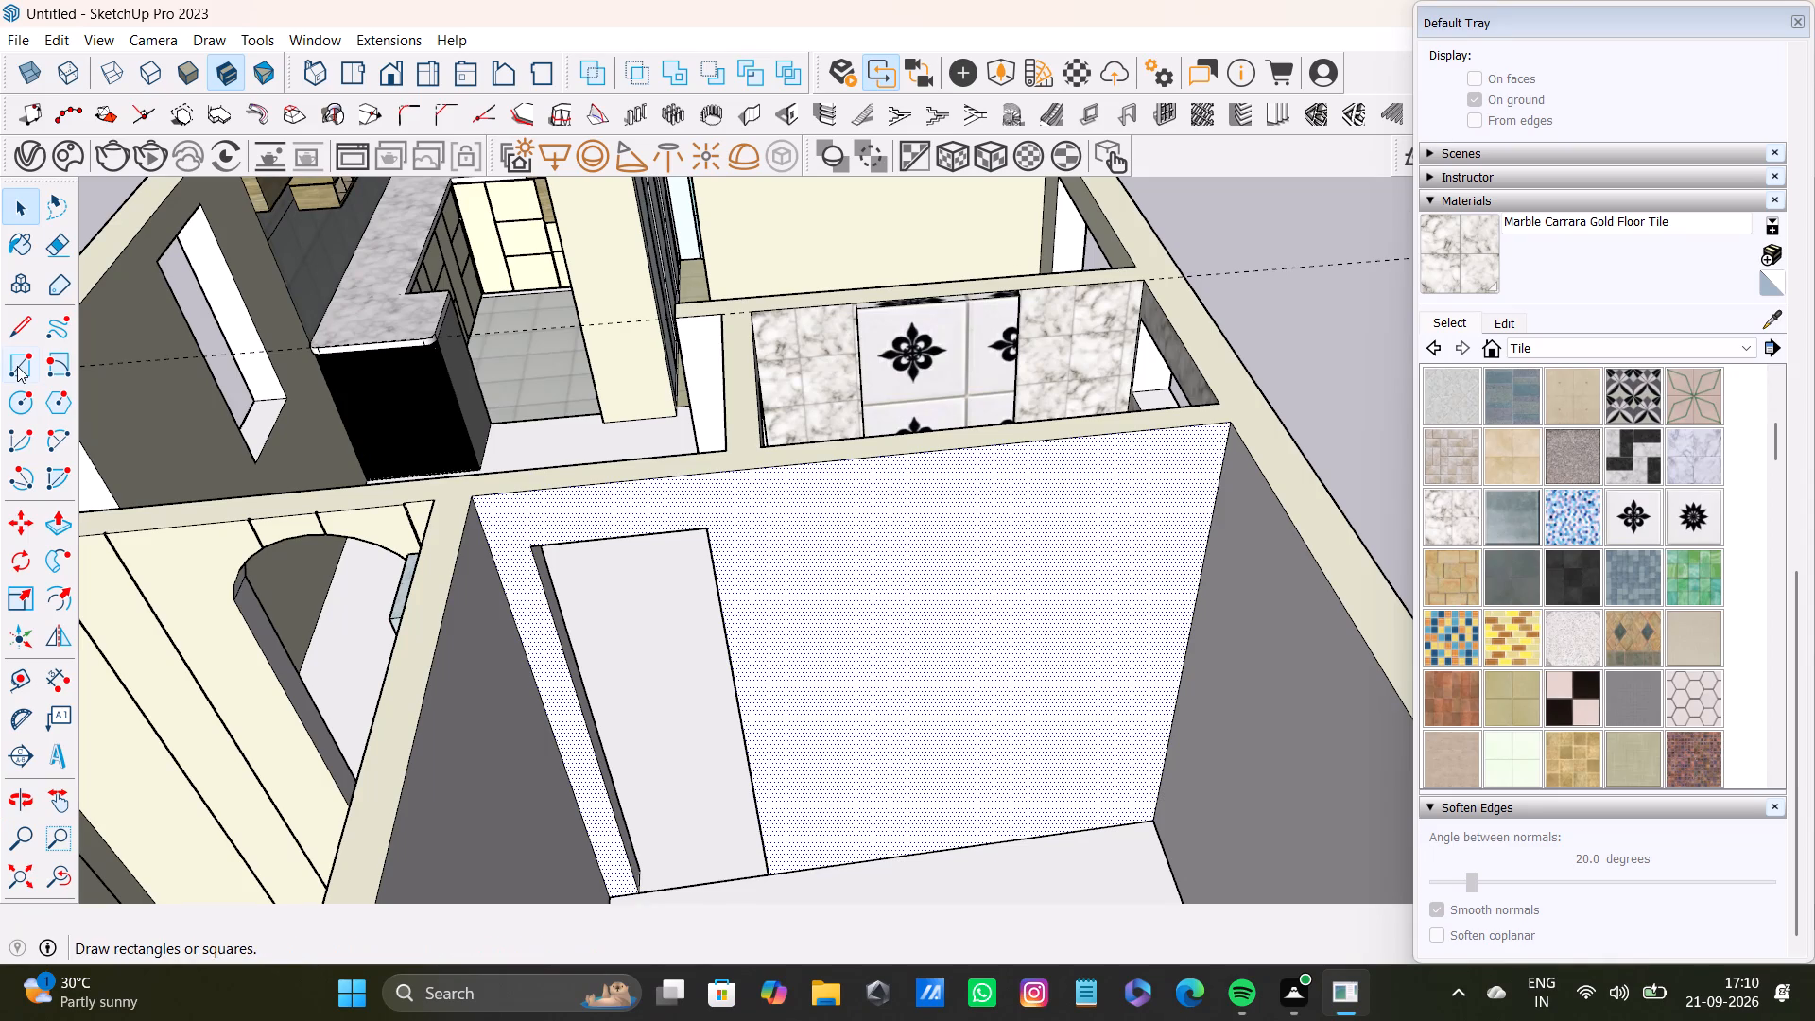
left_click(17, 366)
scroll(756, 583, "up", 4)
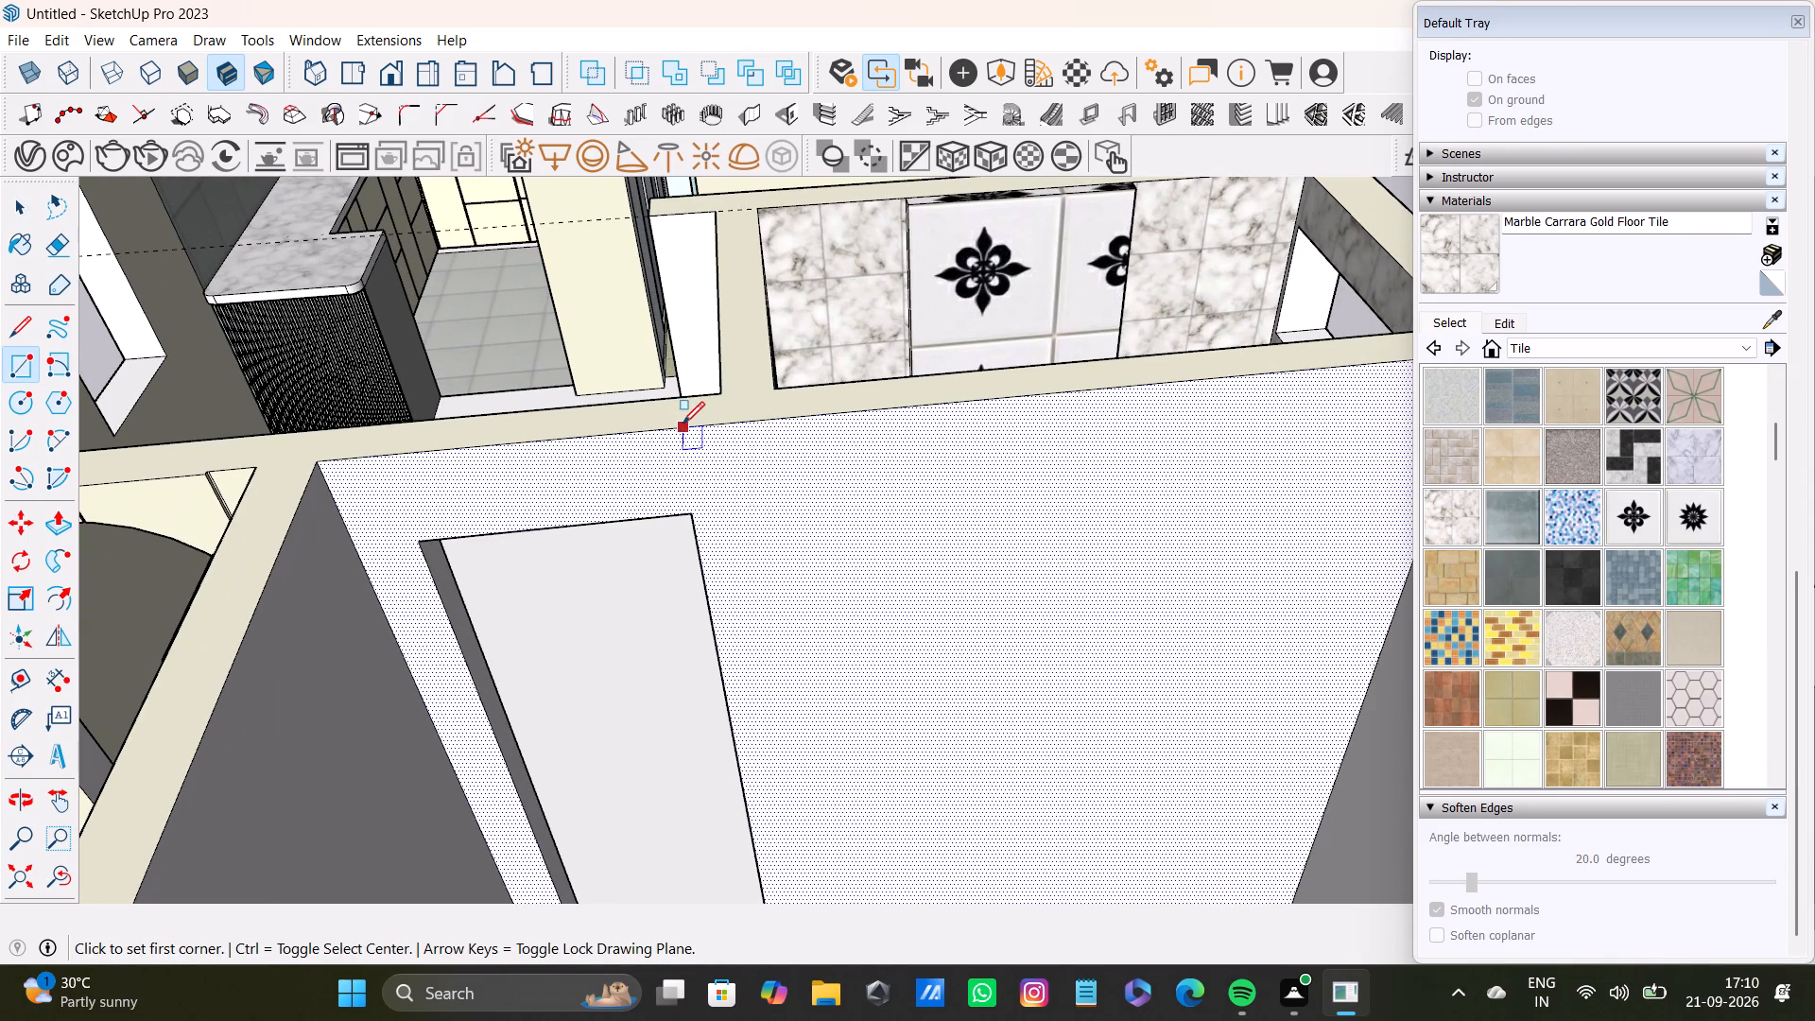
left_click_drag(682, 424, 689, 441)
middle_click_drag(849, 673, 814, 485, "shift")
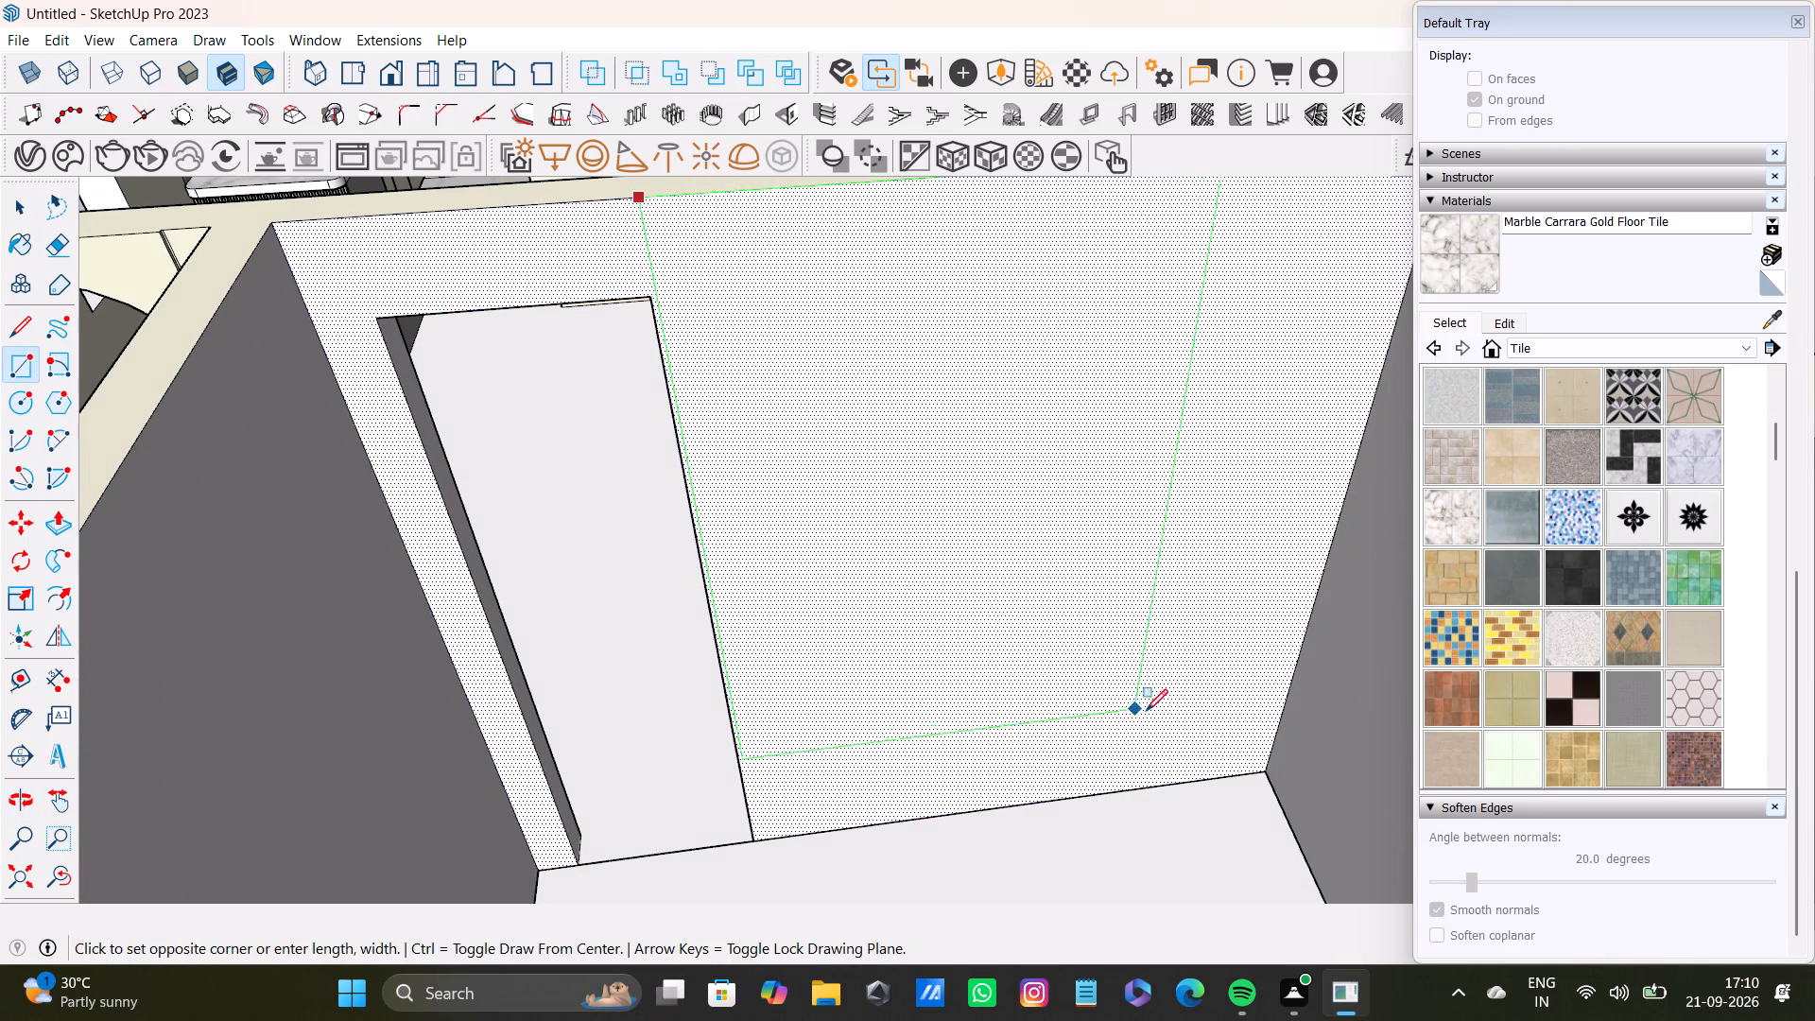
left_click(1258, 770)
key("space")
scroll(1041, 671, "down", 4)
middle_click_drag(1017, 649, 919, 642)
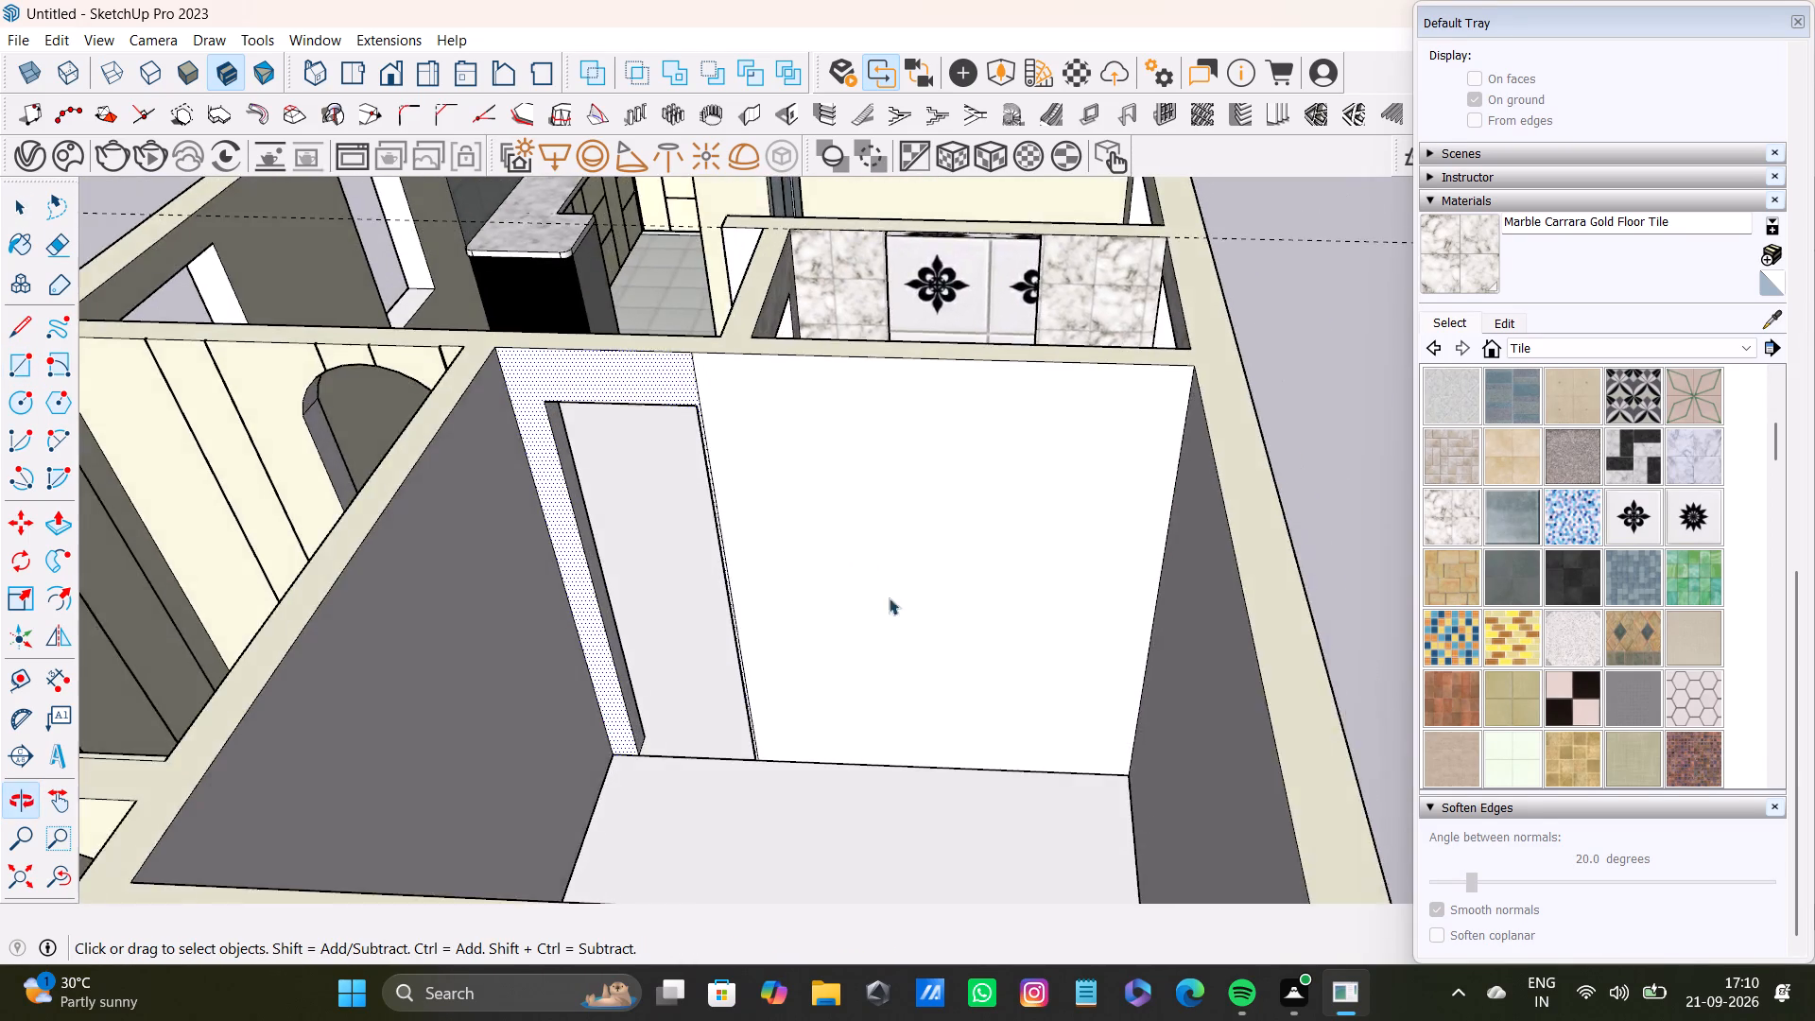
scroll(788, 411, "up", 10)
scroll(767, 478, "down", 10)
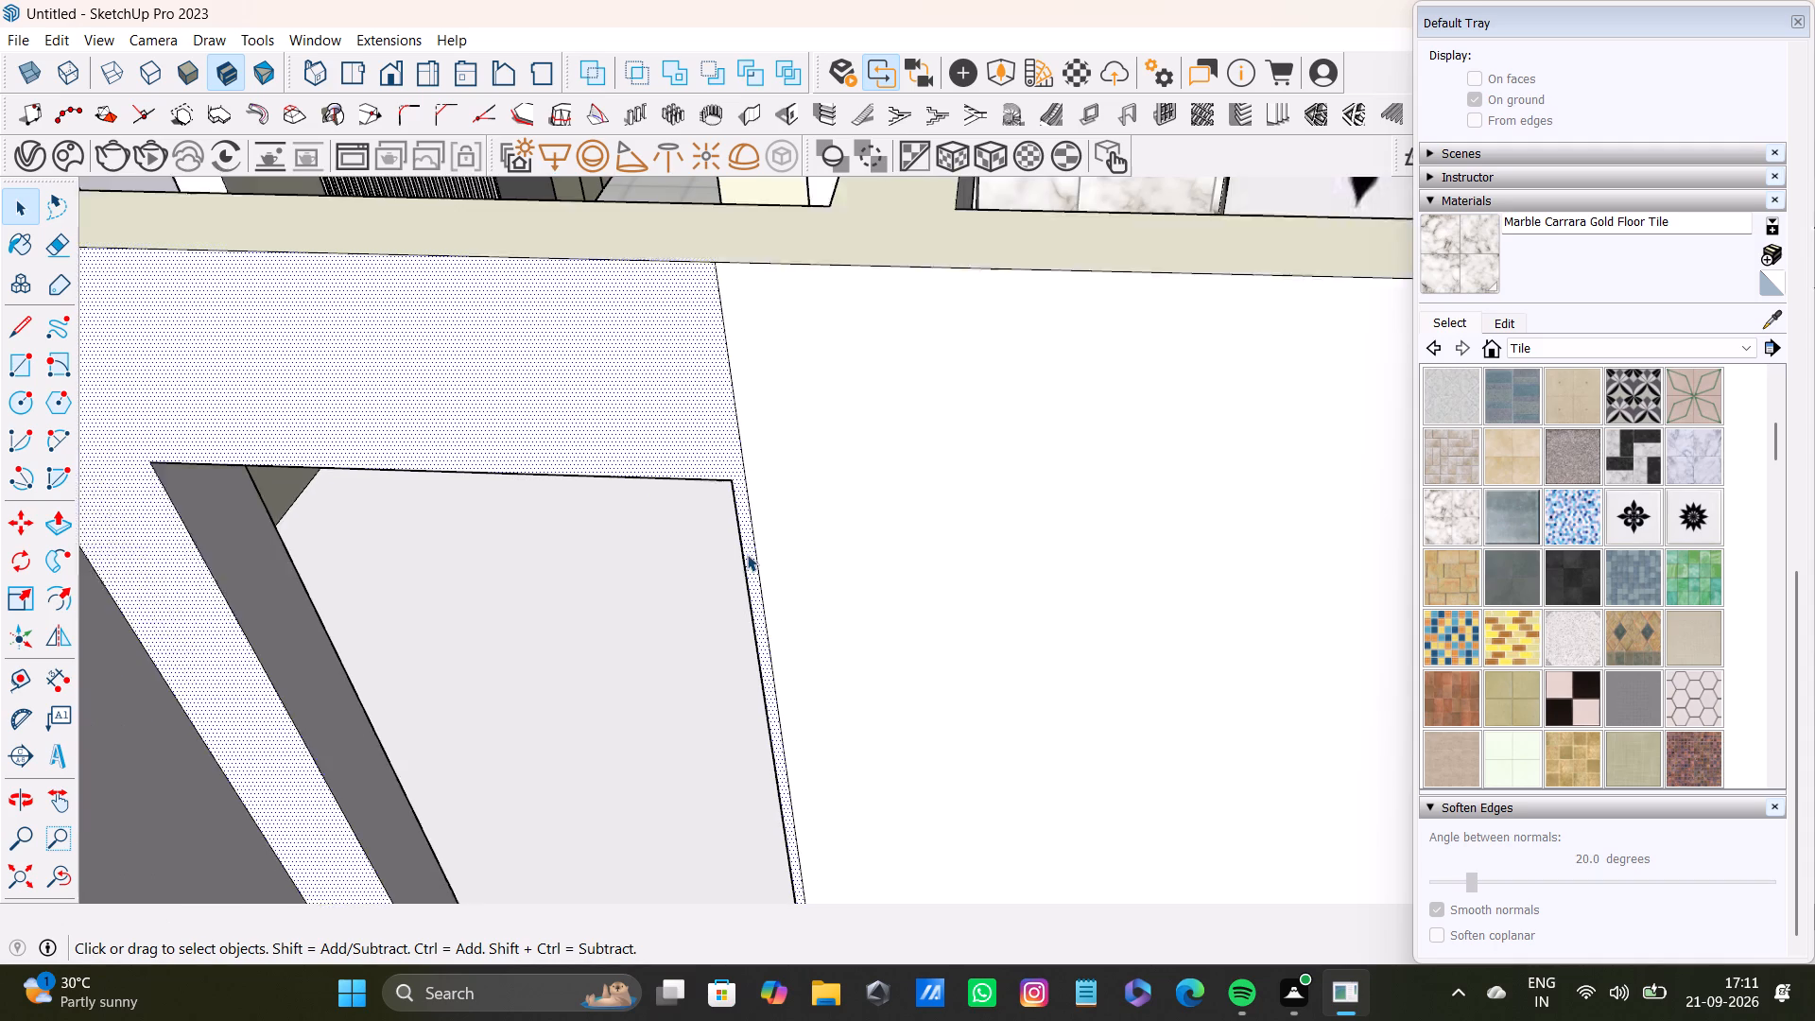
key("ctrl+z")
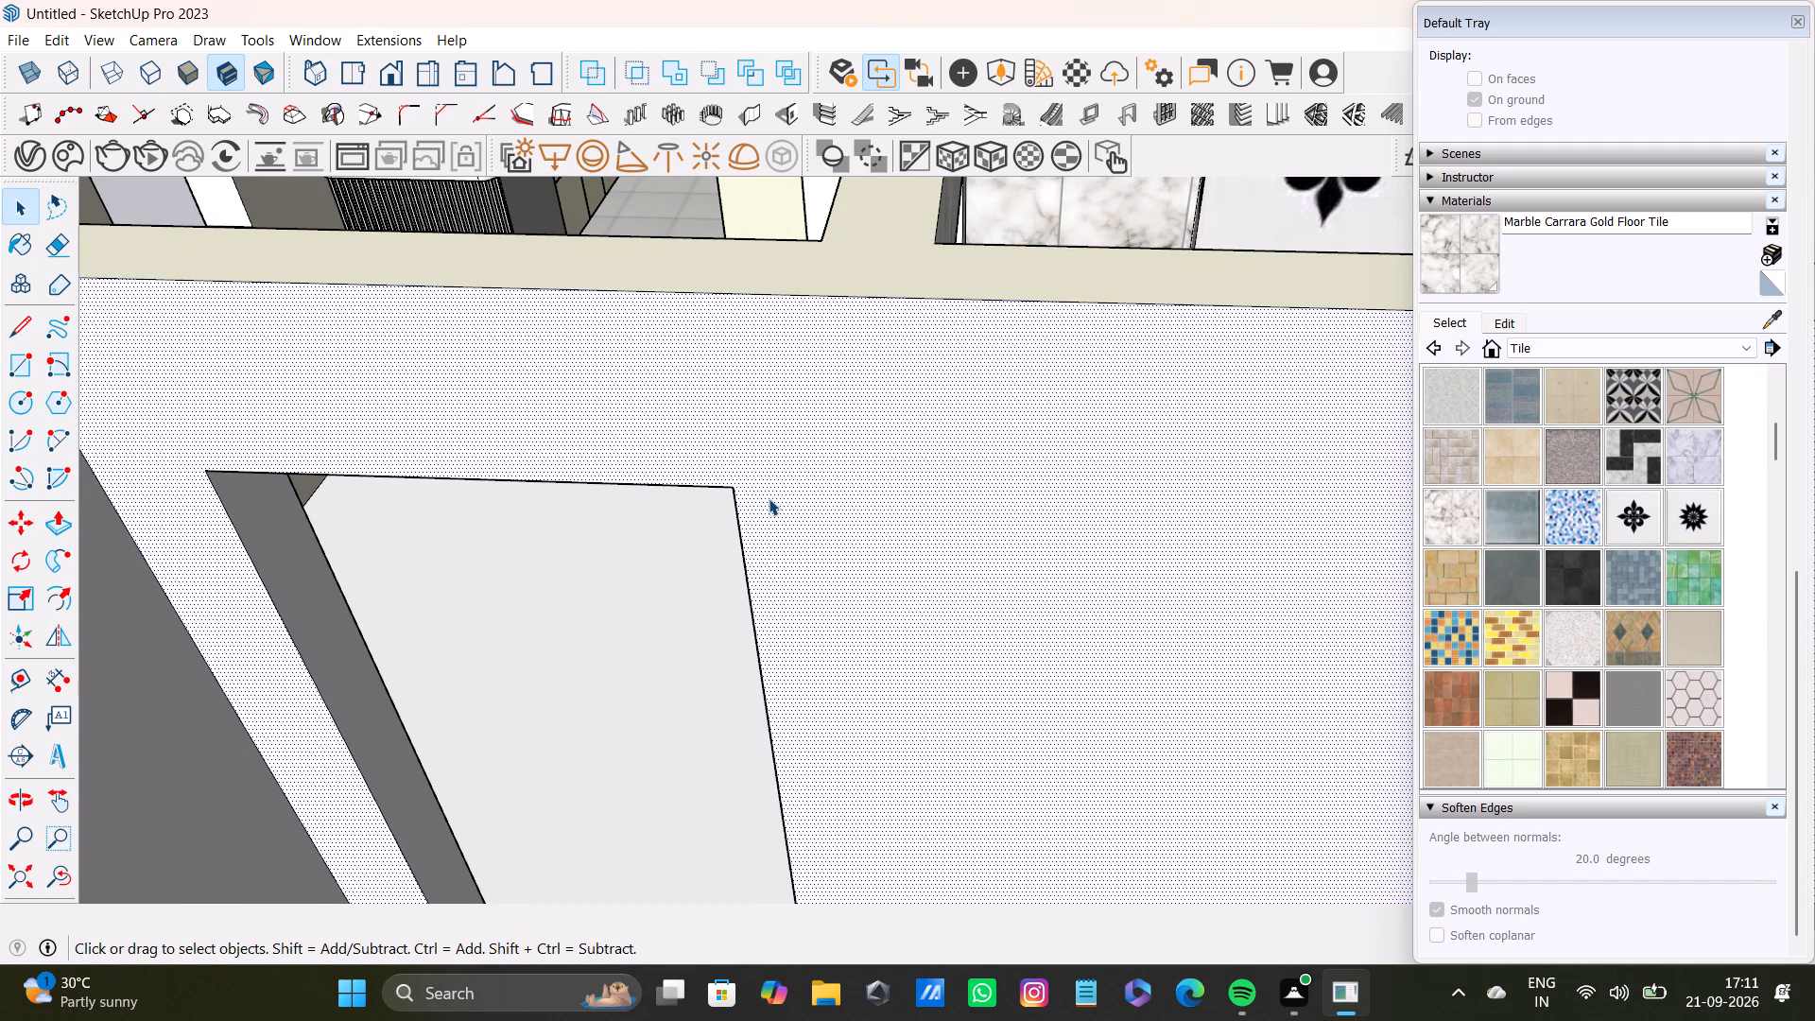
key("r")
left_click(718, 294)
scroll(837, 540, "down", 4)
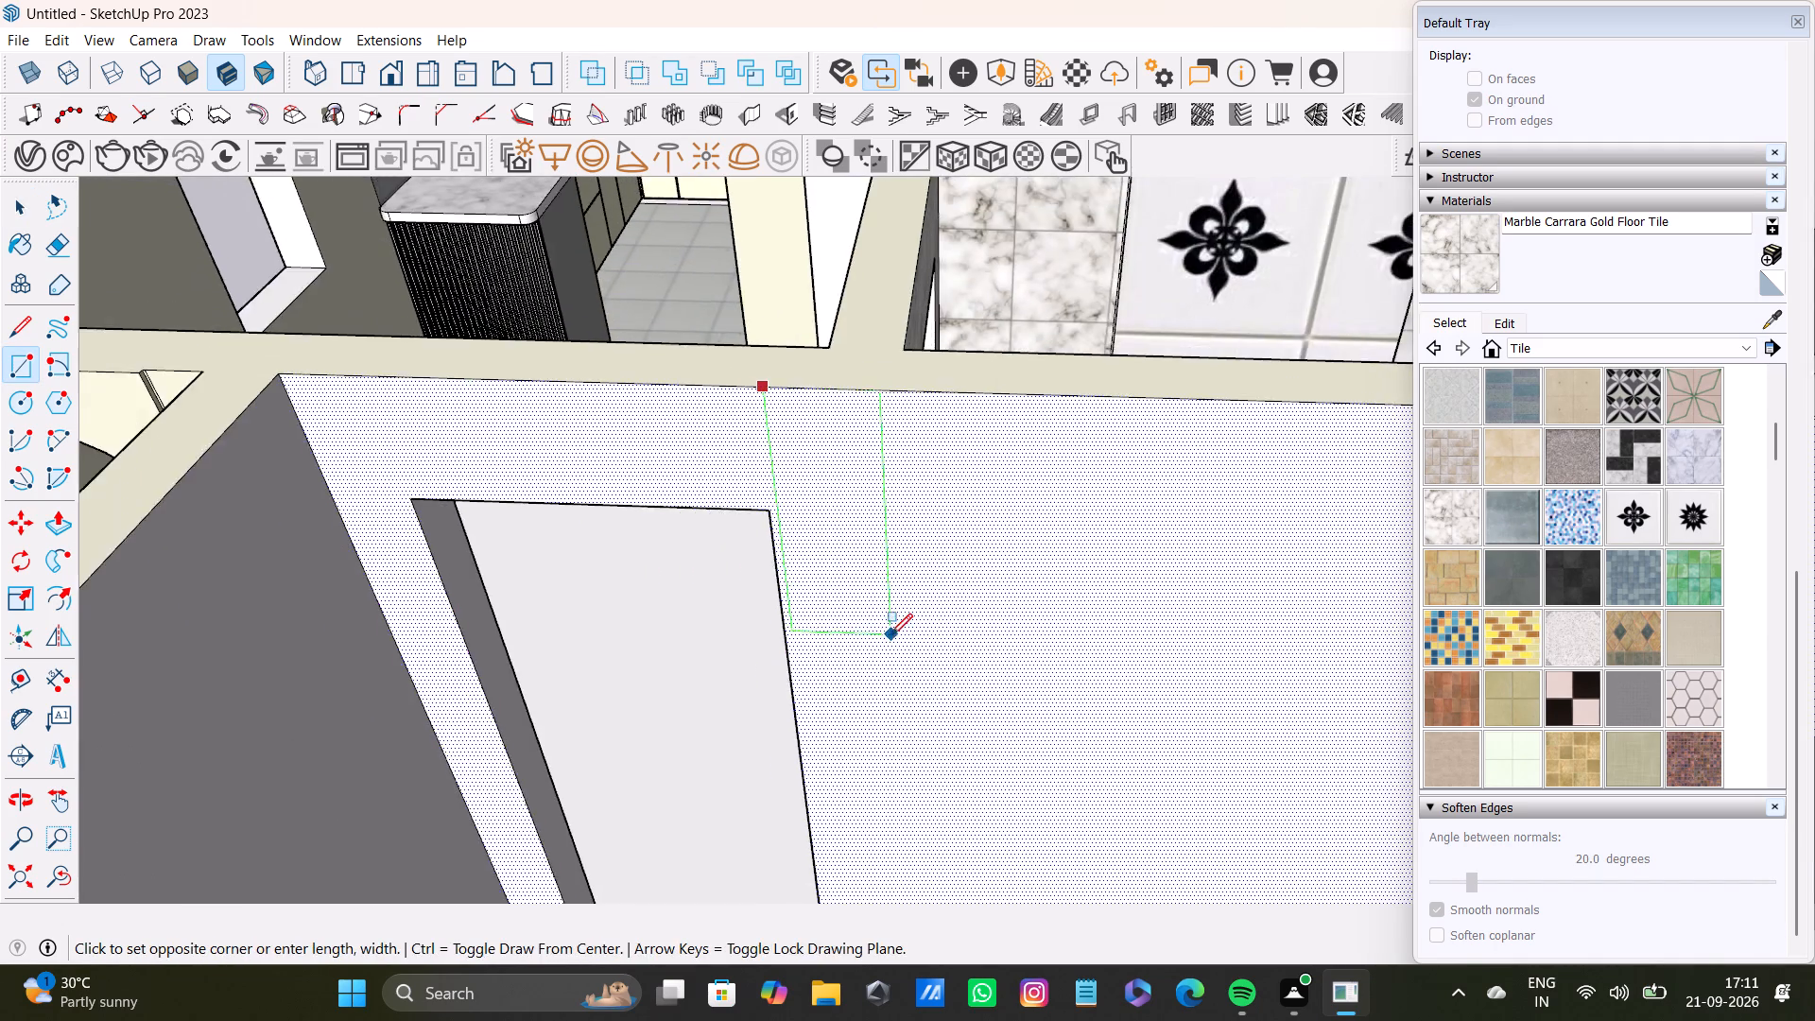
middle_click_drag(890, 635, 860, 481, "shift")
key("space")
Draw a rectangle on the doorway wall from the top edge above the door's inner jamb to the far bottom corner.
key("r")
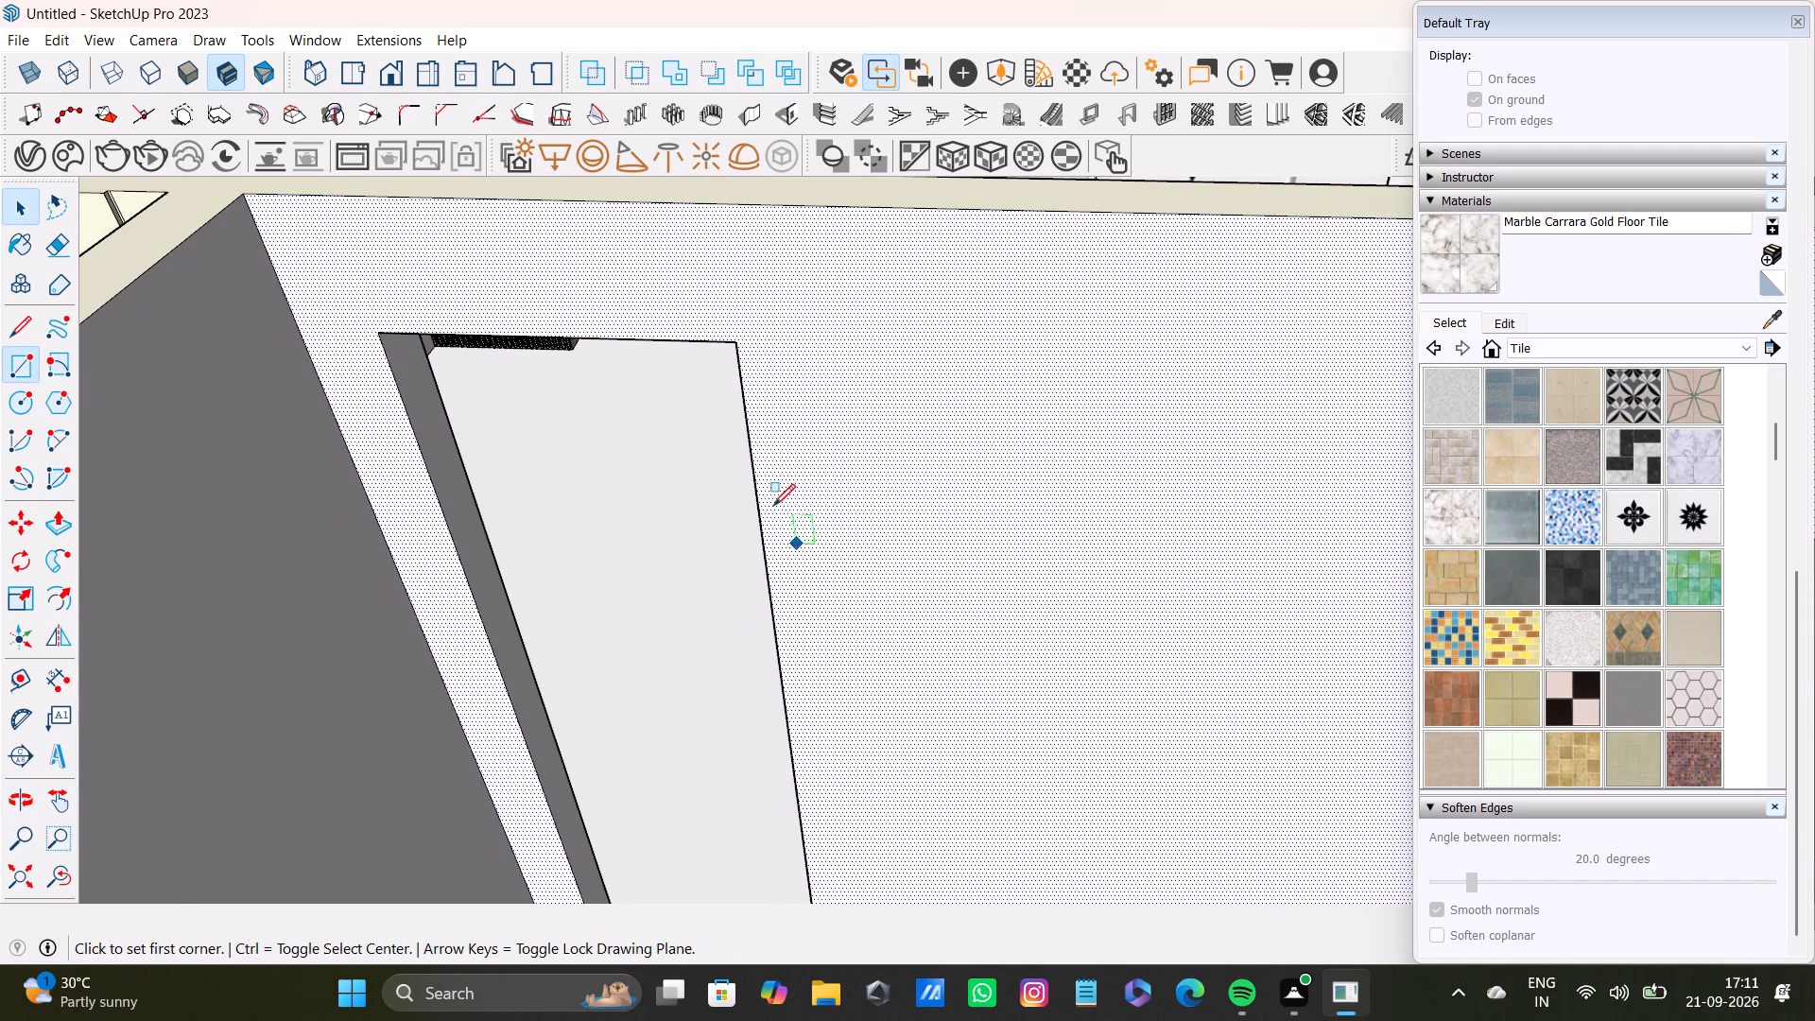
left_click(704, 206)
scroll(896, 621, "down", 3)
middle_click_drag(1070, 685, 937, 441, "shift")
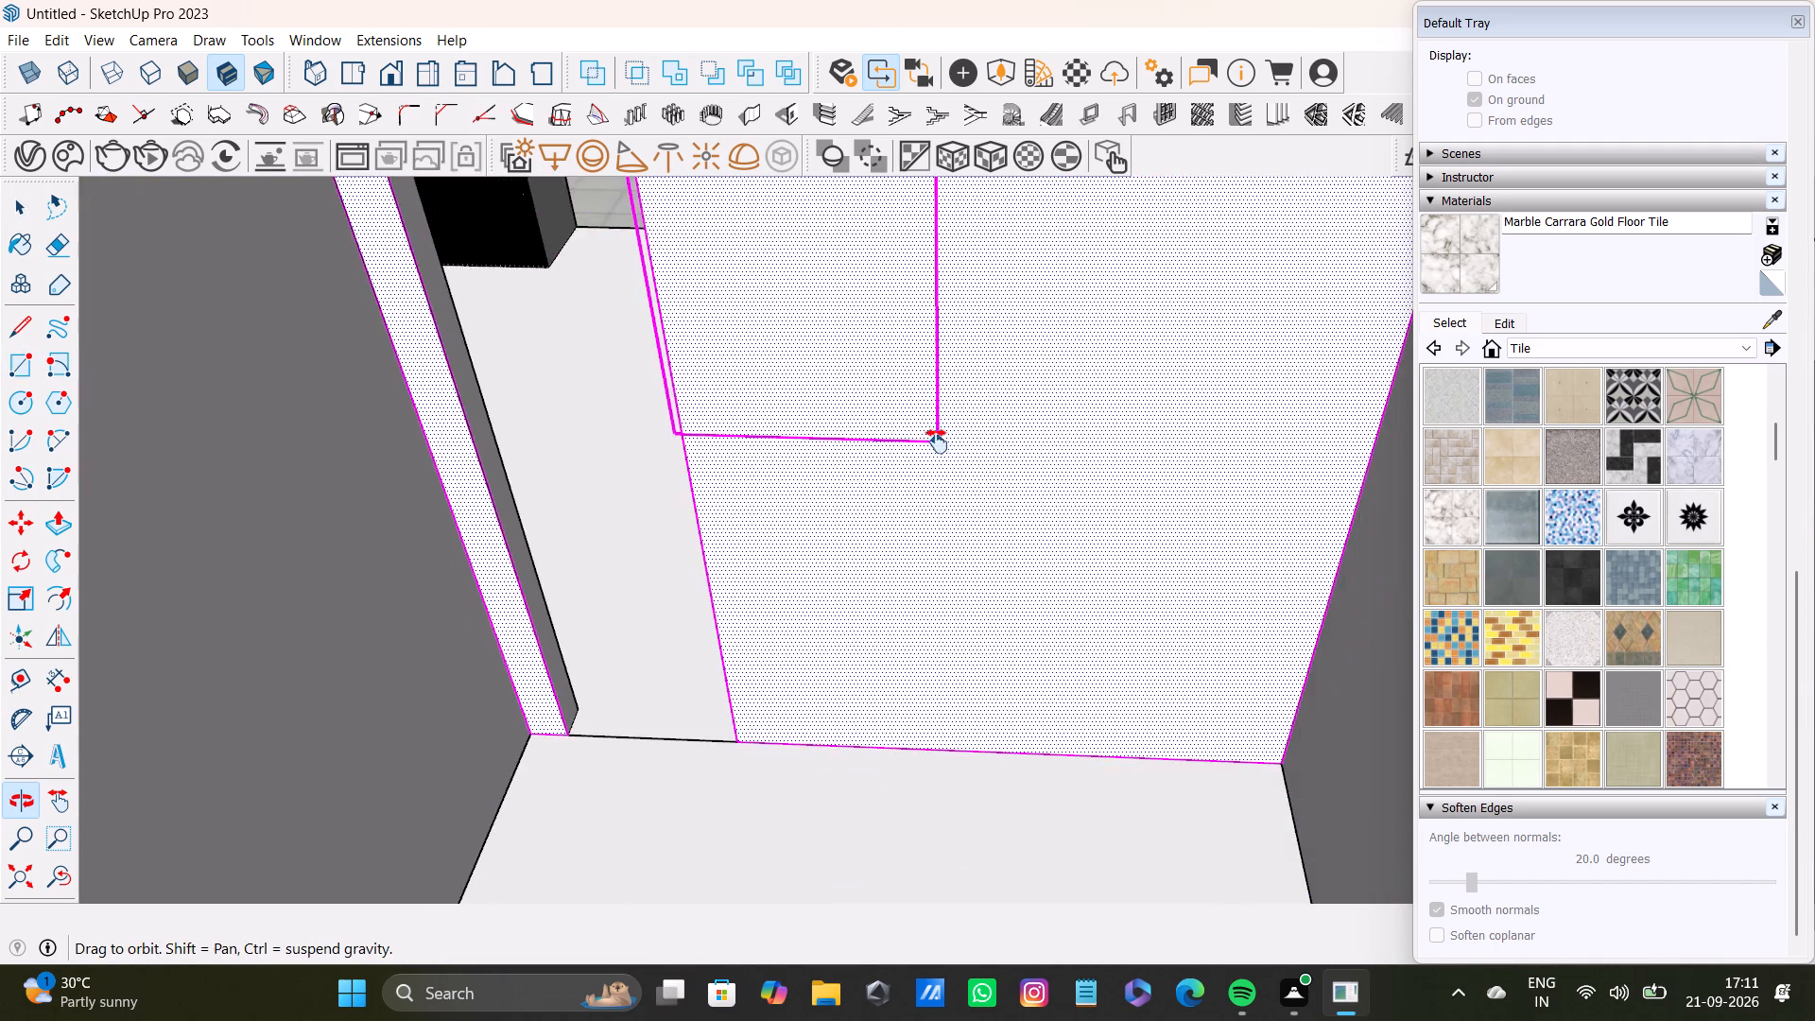
middle_click_drag(937, 441, 945, 475, "shift")
left_click(1283, 773)
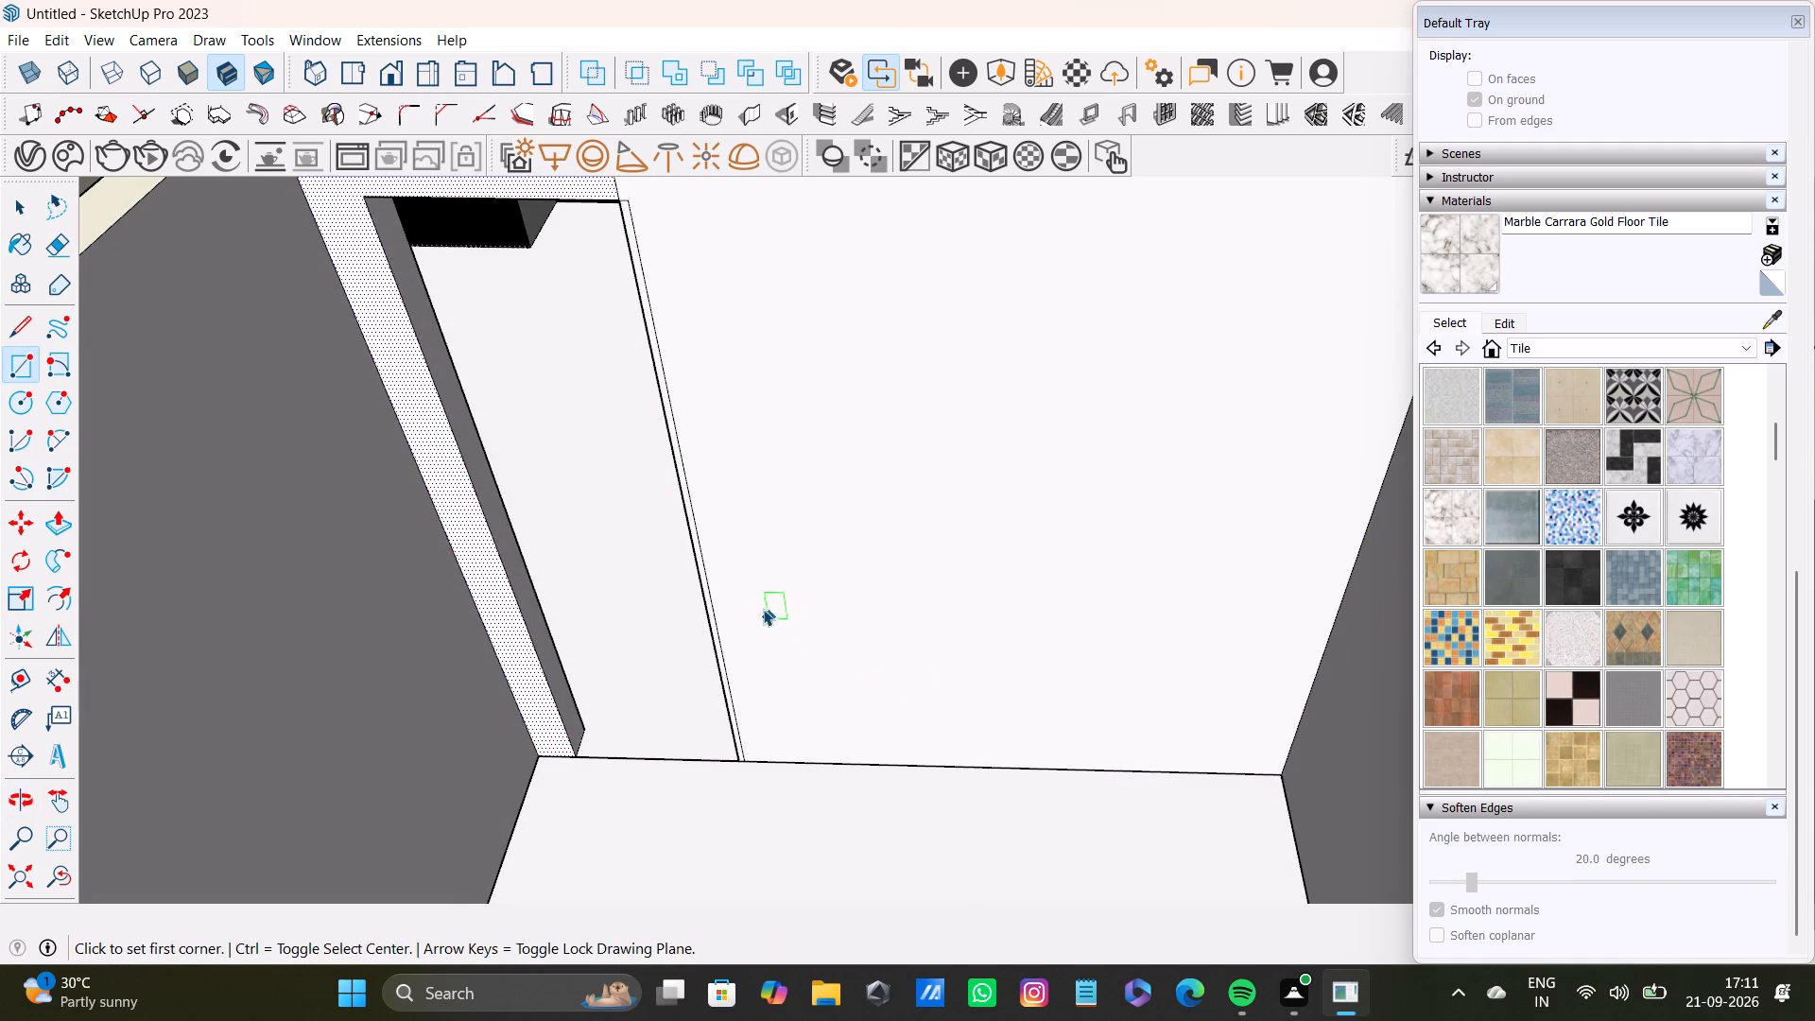
Delete the thin wall sliver between the doorway and the new rectangle, along with the doorway's old side edge.
key("space")
scroll(759, 603, "up", 6)
left_click(706, 659)
left_click(706, 661)
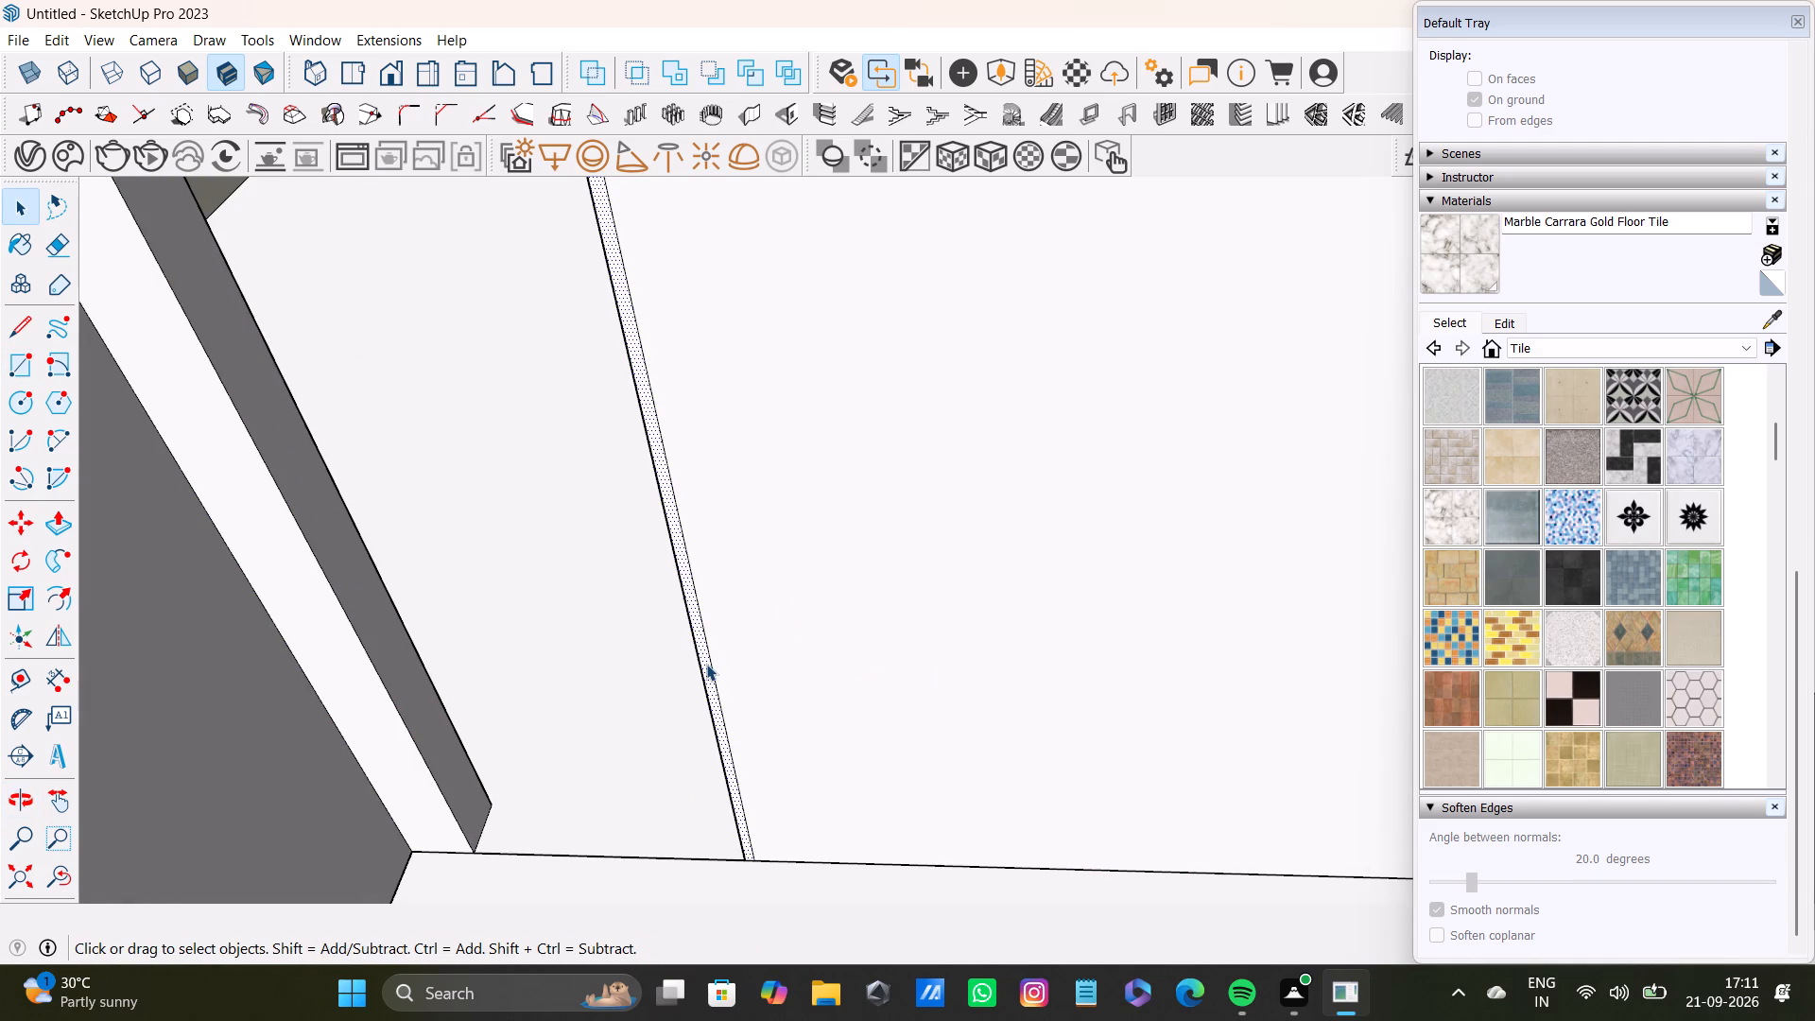
key("Delete")
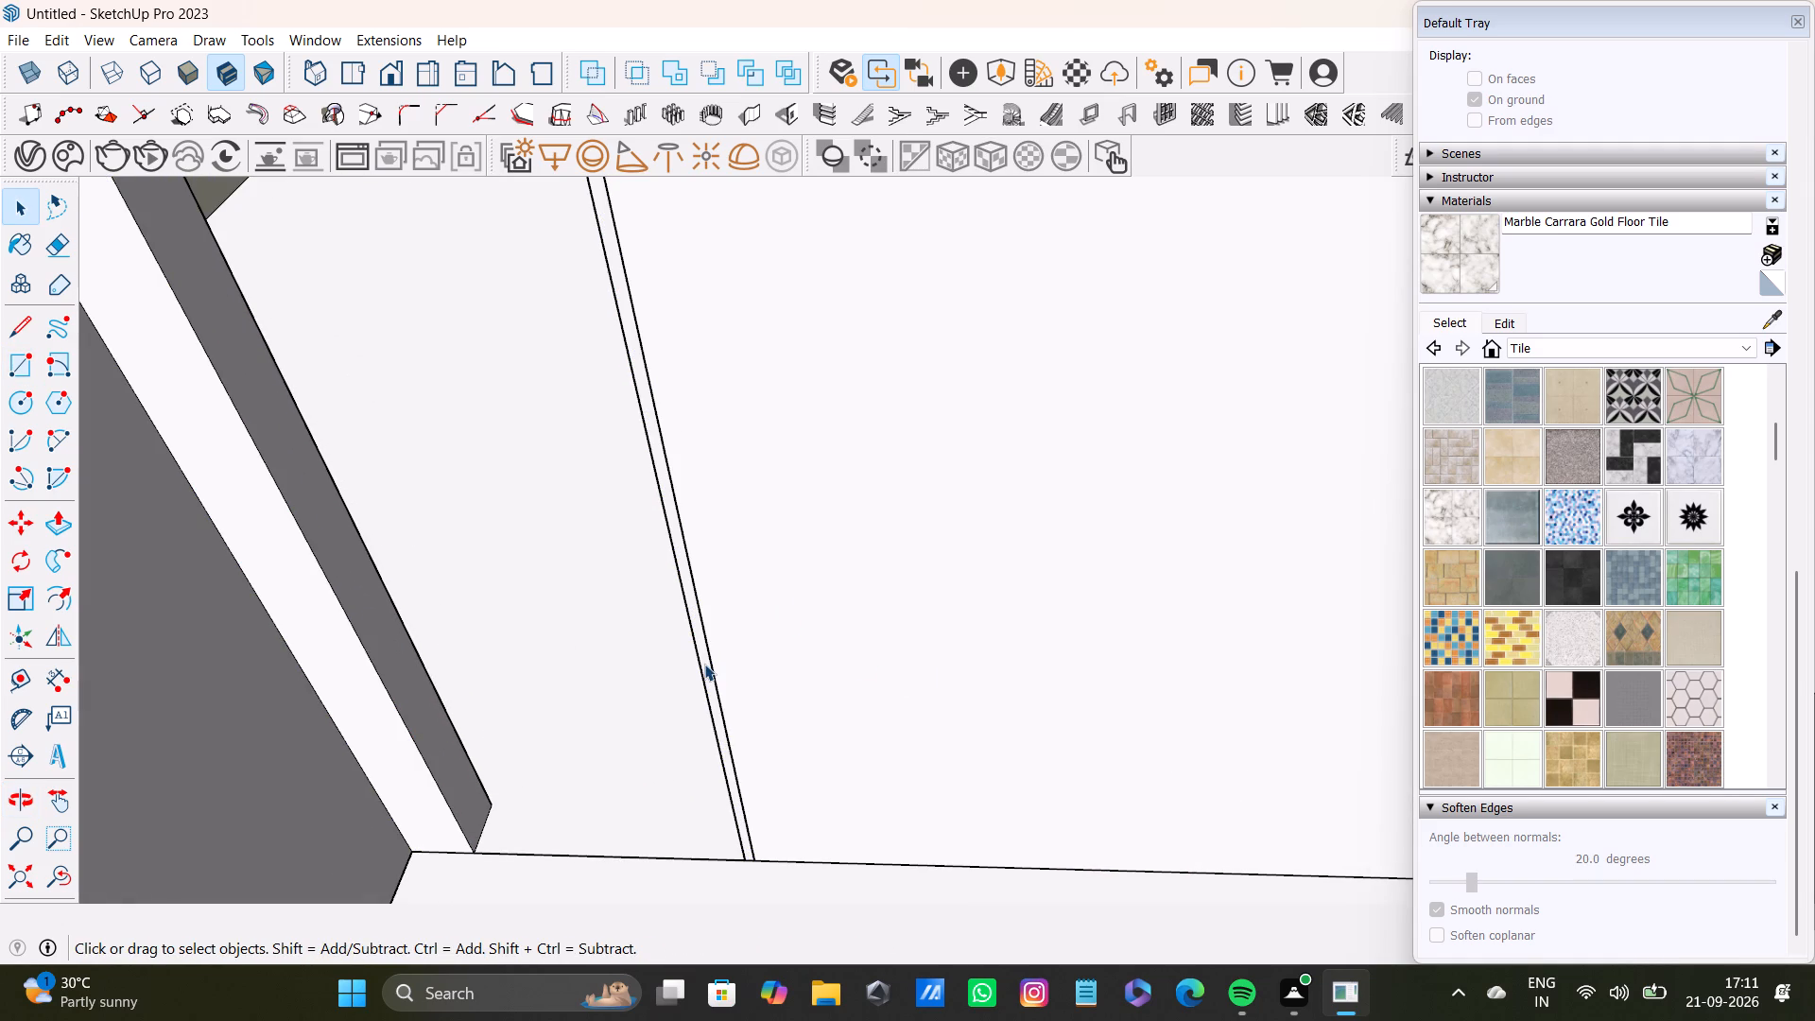
scroll(704, 664, "down", 9)
middle_click_drag(758, 666, 785, 707, "shift")
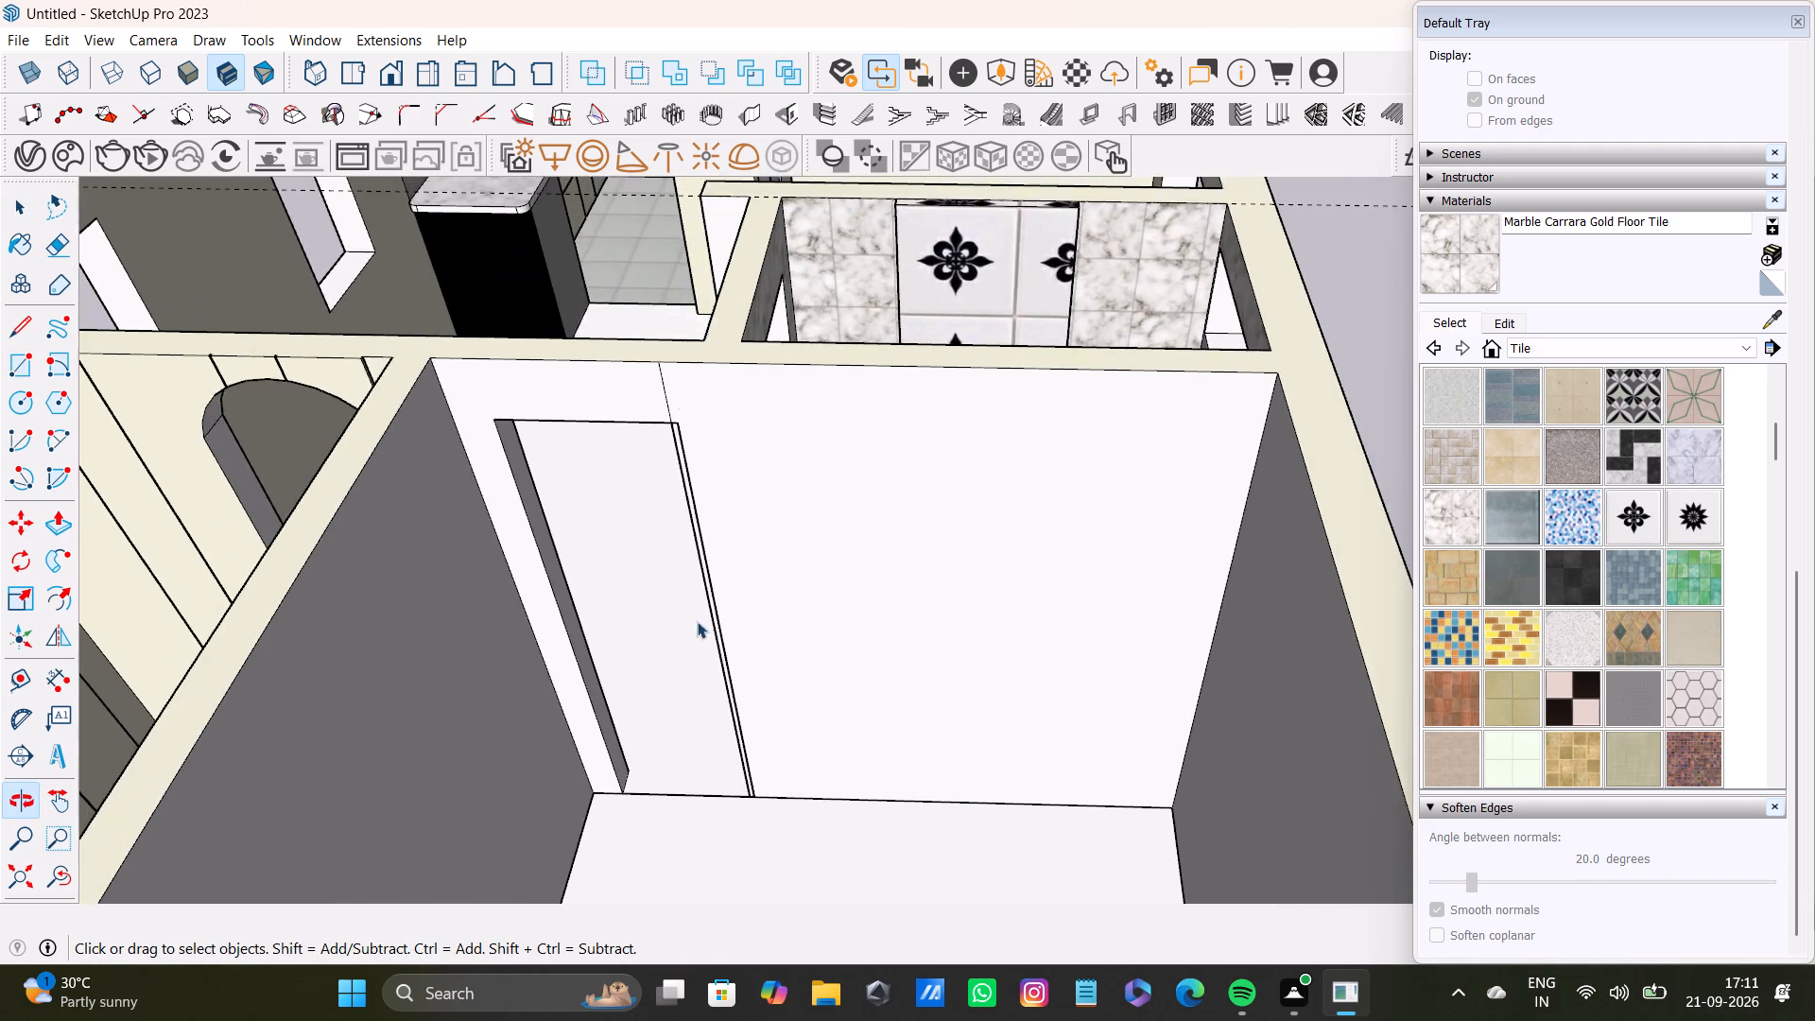
scroll(675, 482, "up", 13)
left_click(655, 395)
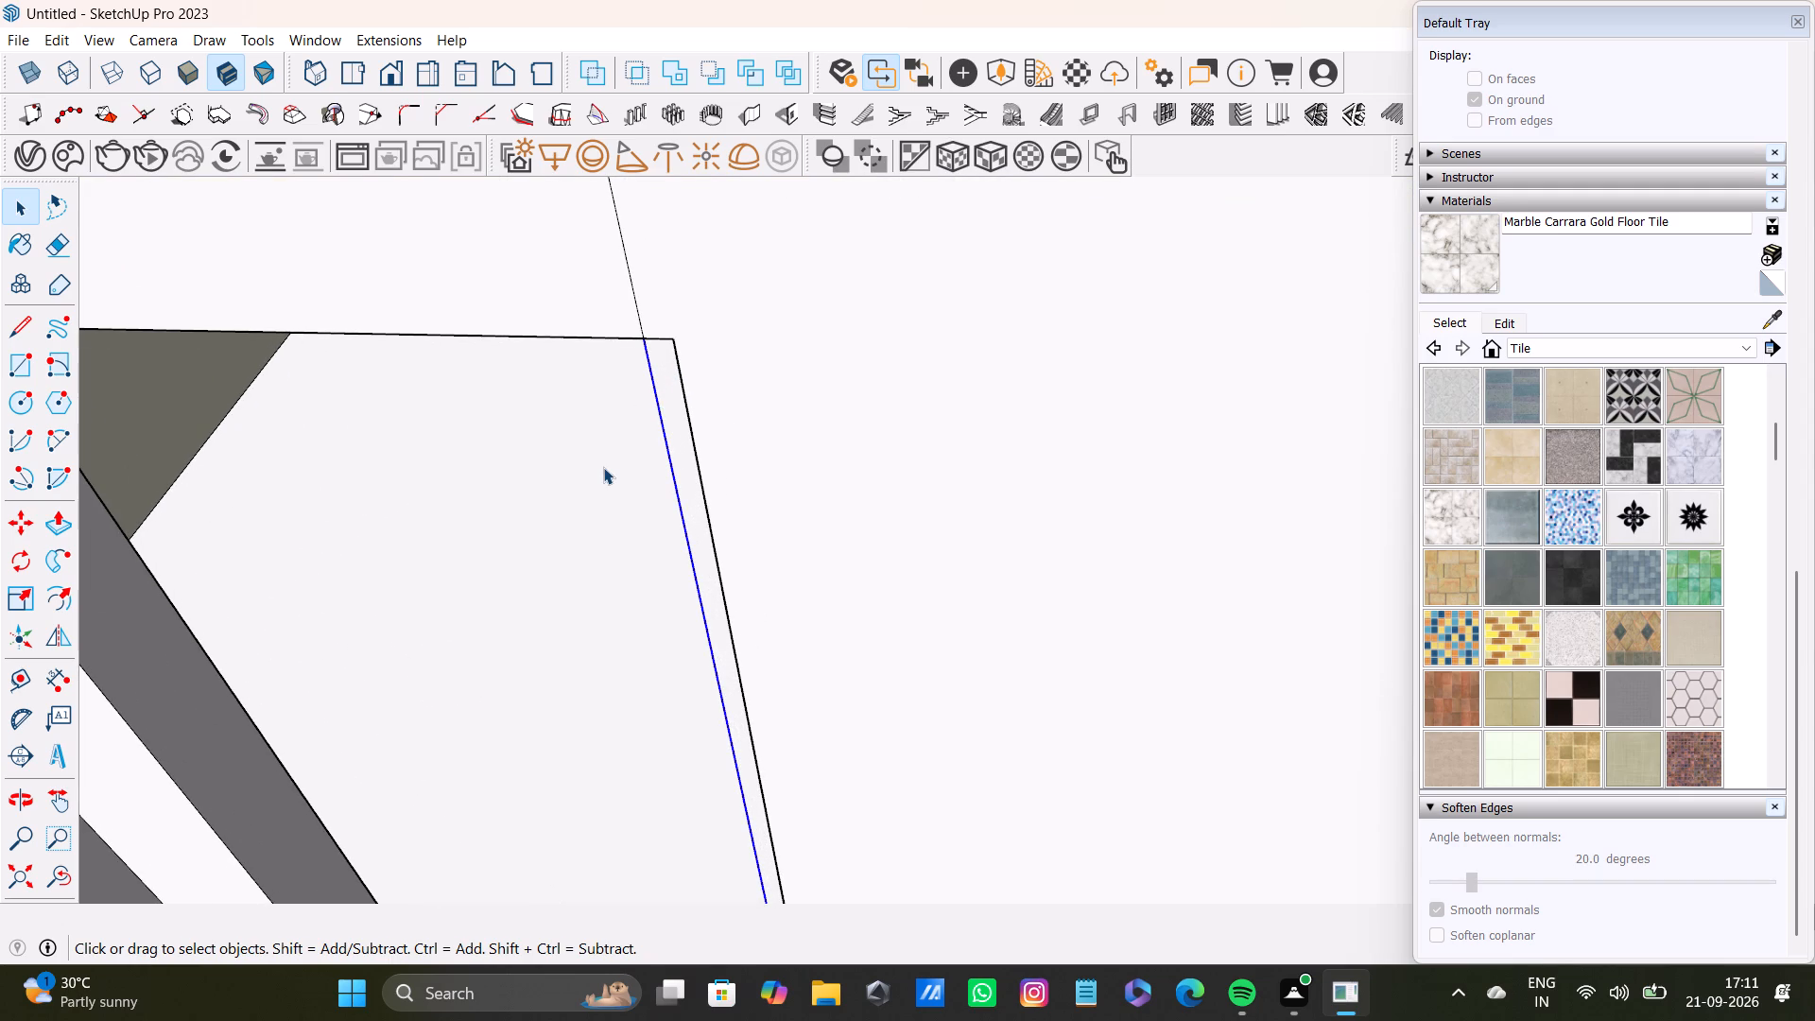
key("Delete")
Place a horizontal guide across the new wall panel beside the doorway, offset down from its top edge.
scroll(509, 478, "down", 10)
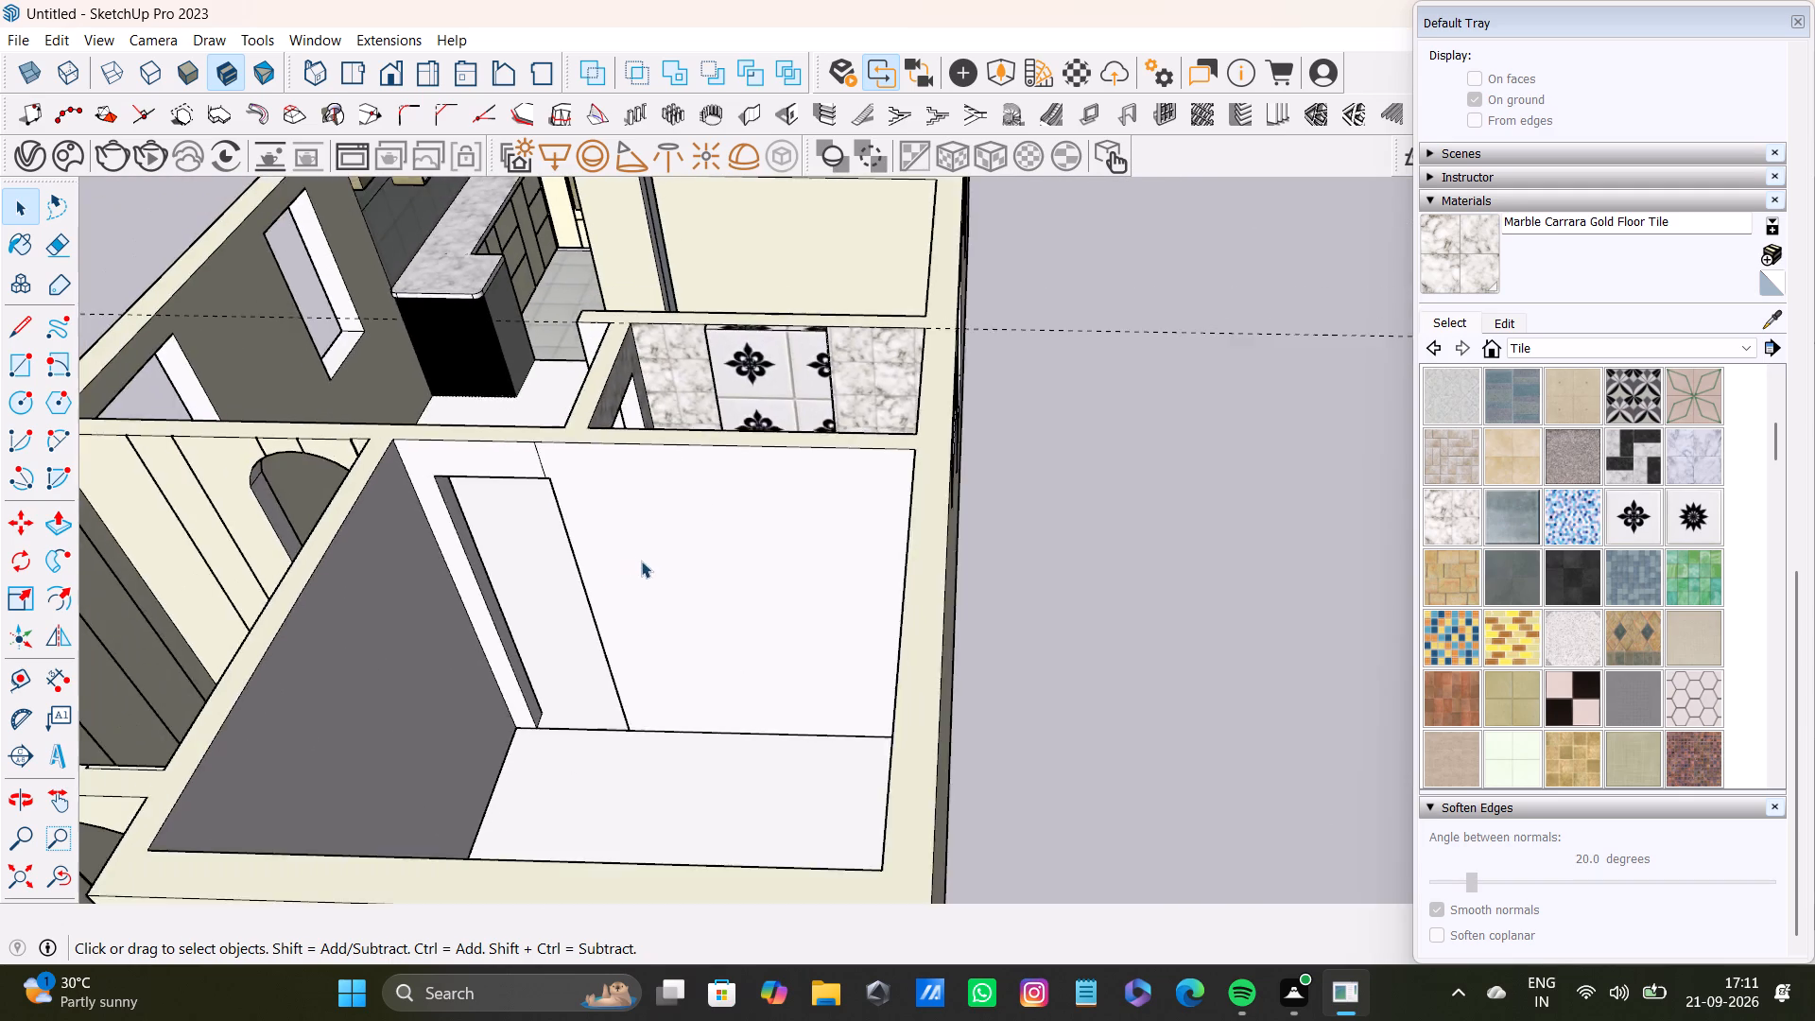
middle_click_drag(651, 561, 768, 540)
scroll(768, 540, "up", 1)
left_click(768, 539)
middle_click_drag(831, 565, 752, 497)
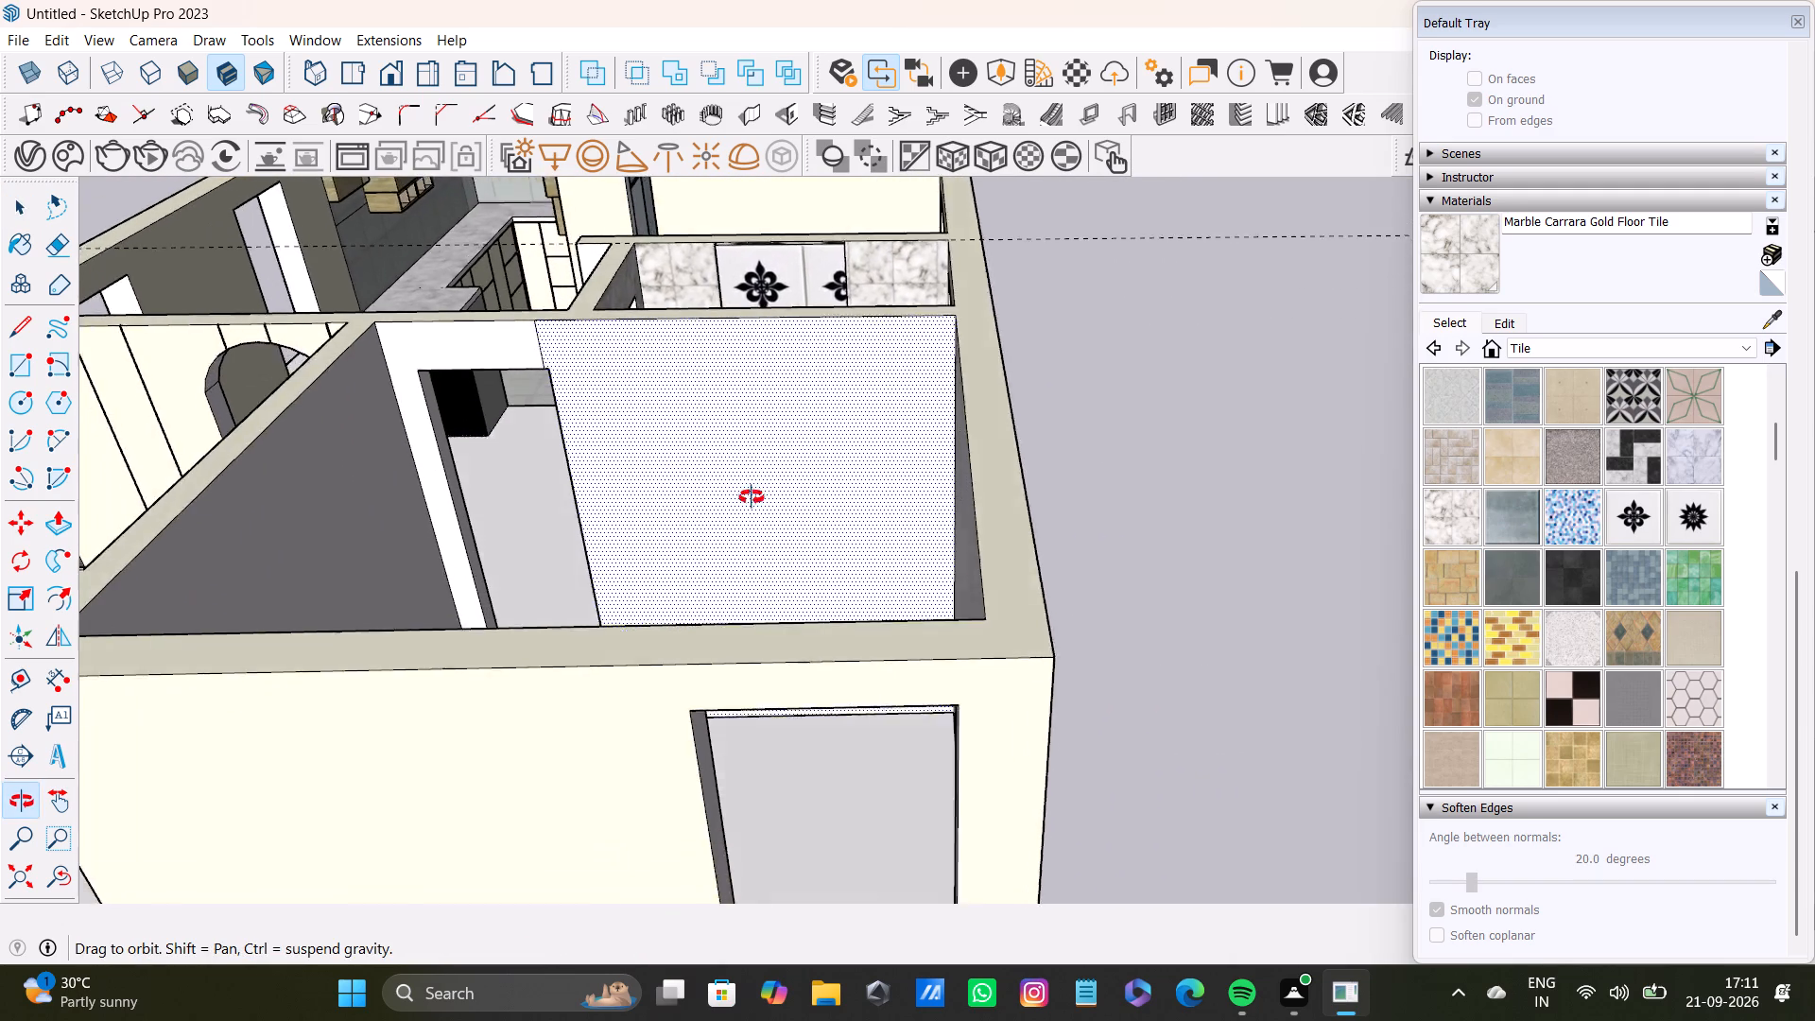
middle_click_drag(752, 497, 752, 507)
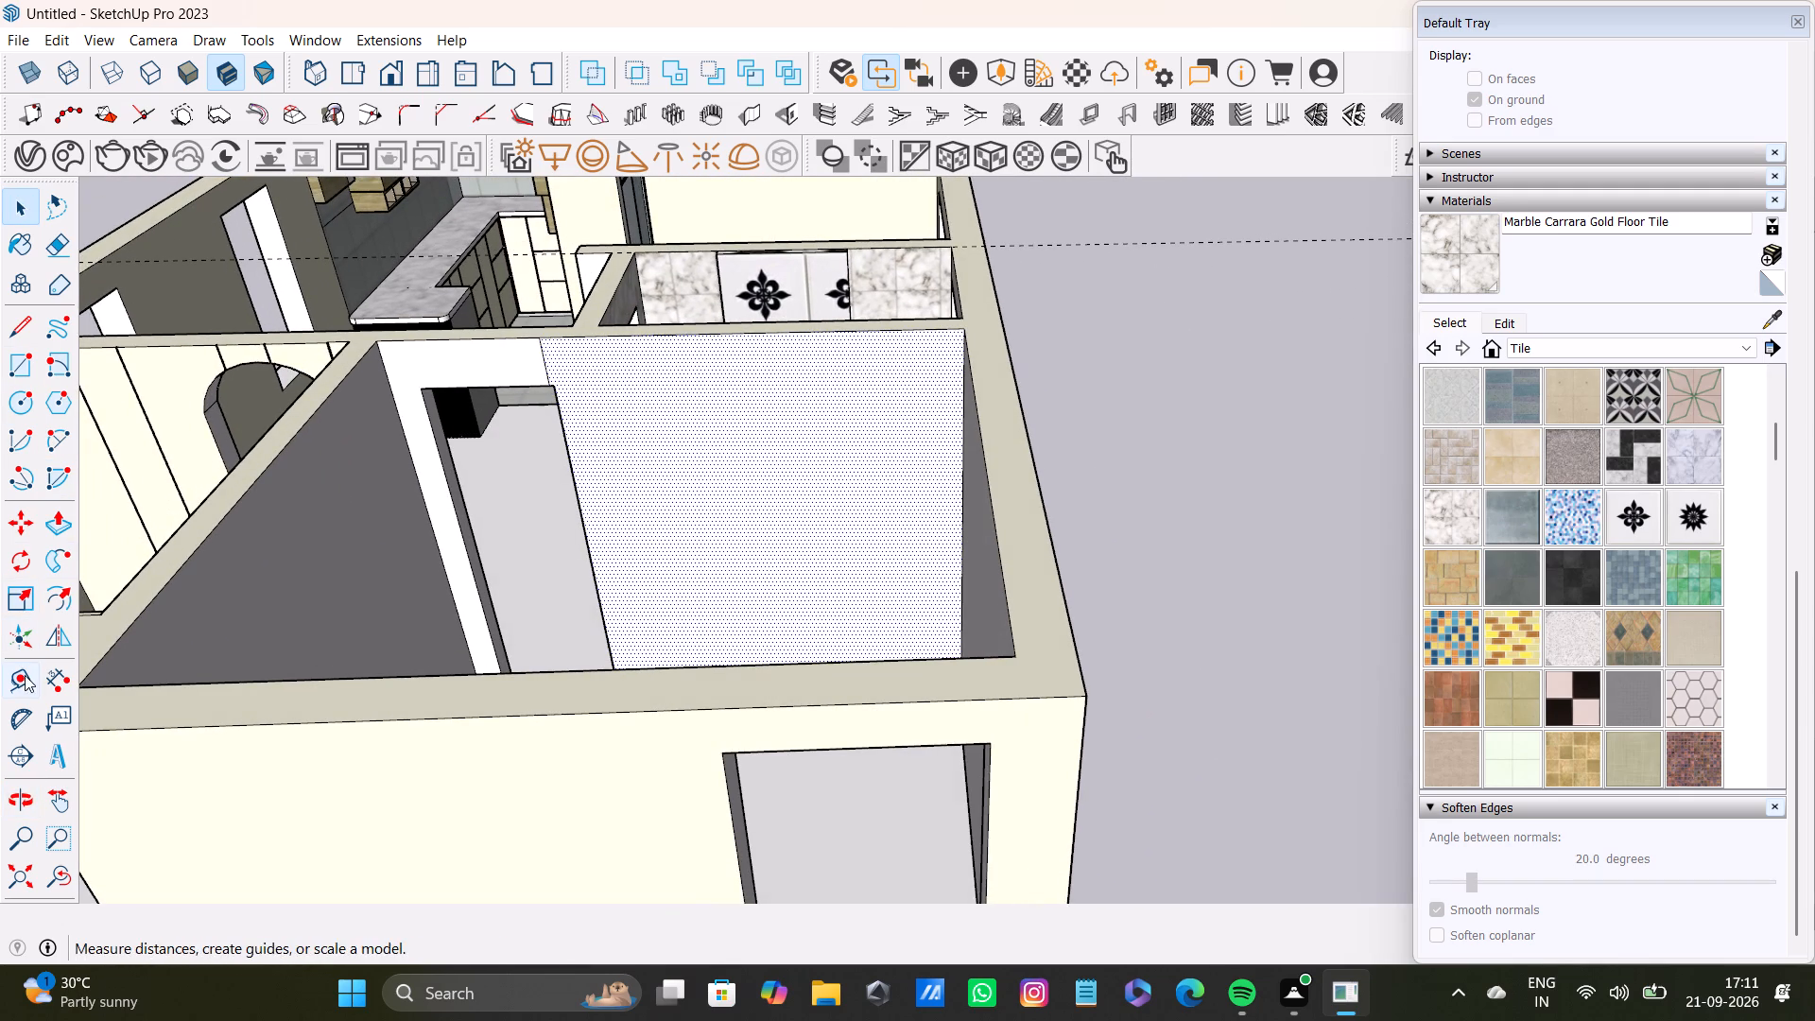
left_click(24, 676)
scroll(689, 450, "up", 5)
left_click(694, 286)
middle_click_drag(882, 378, 929, 360)
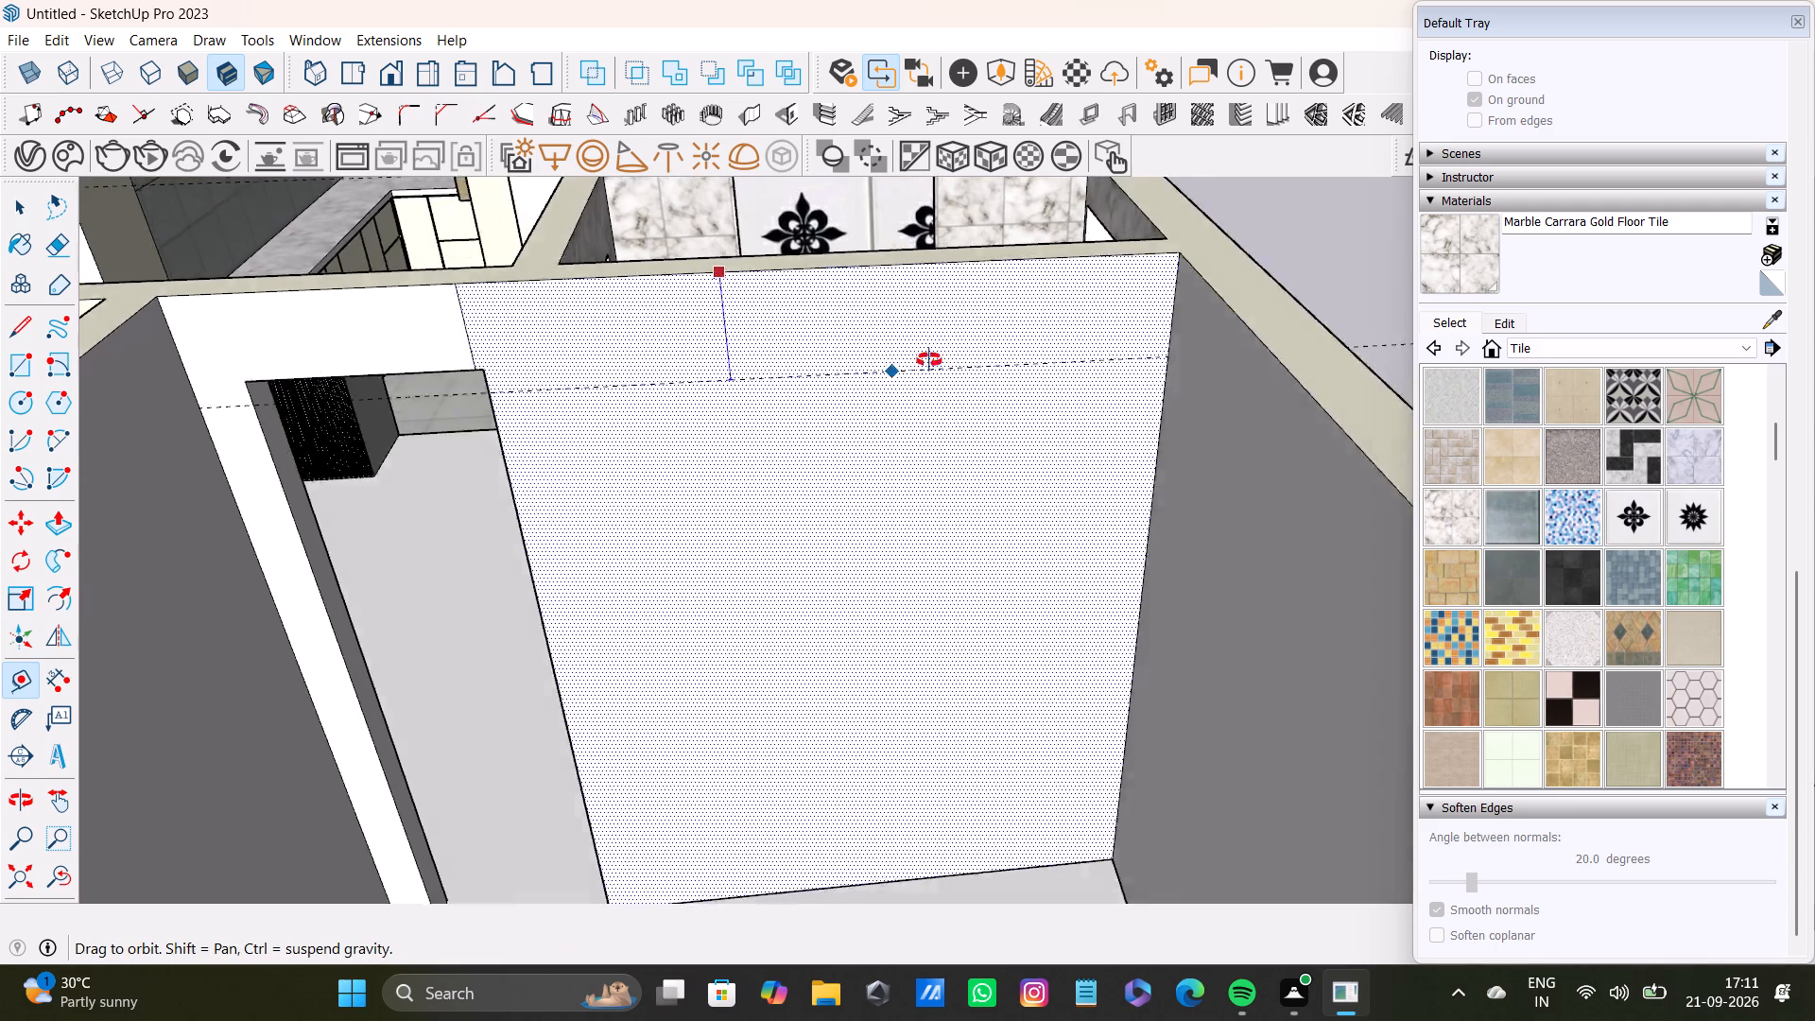
middle_click_drag(929, 360, 1044, 323)
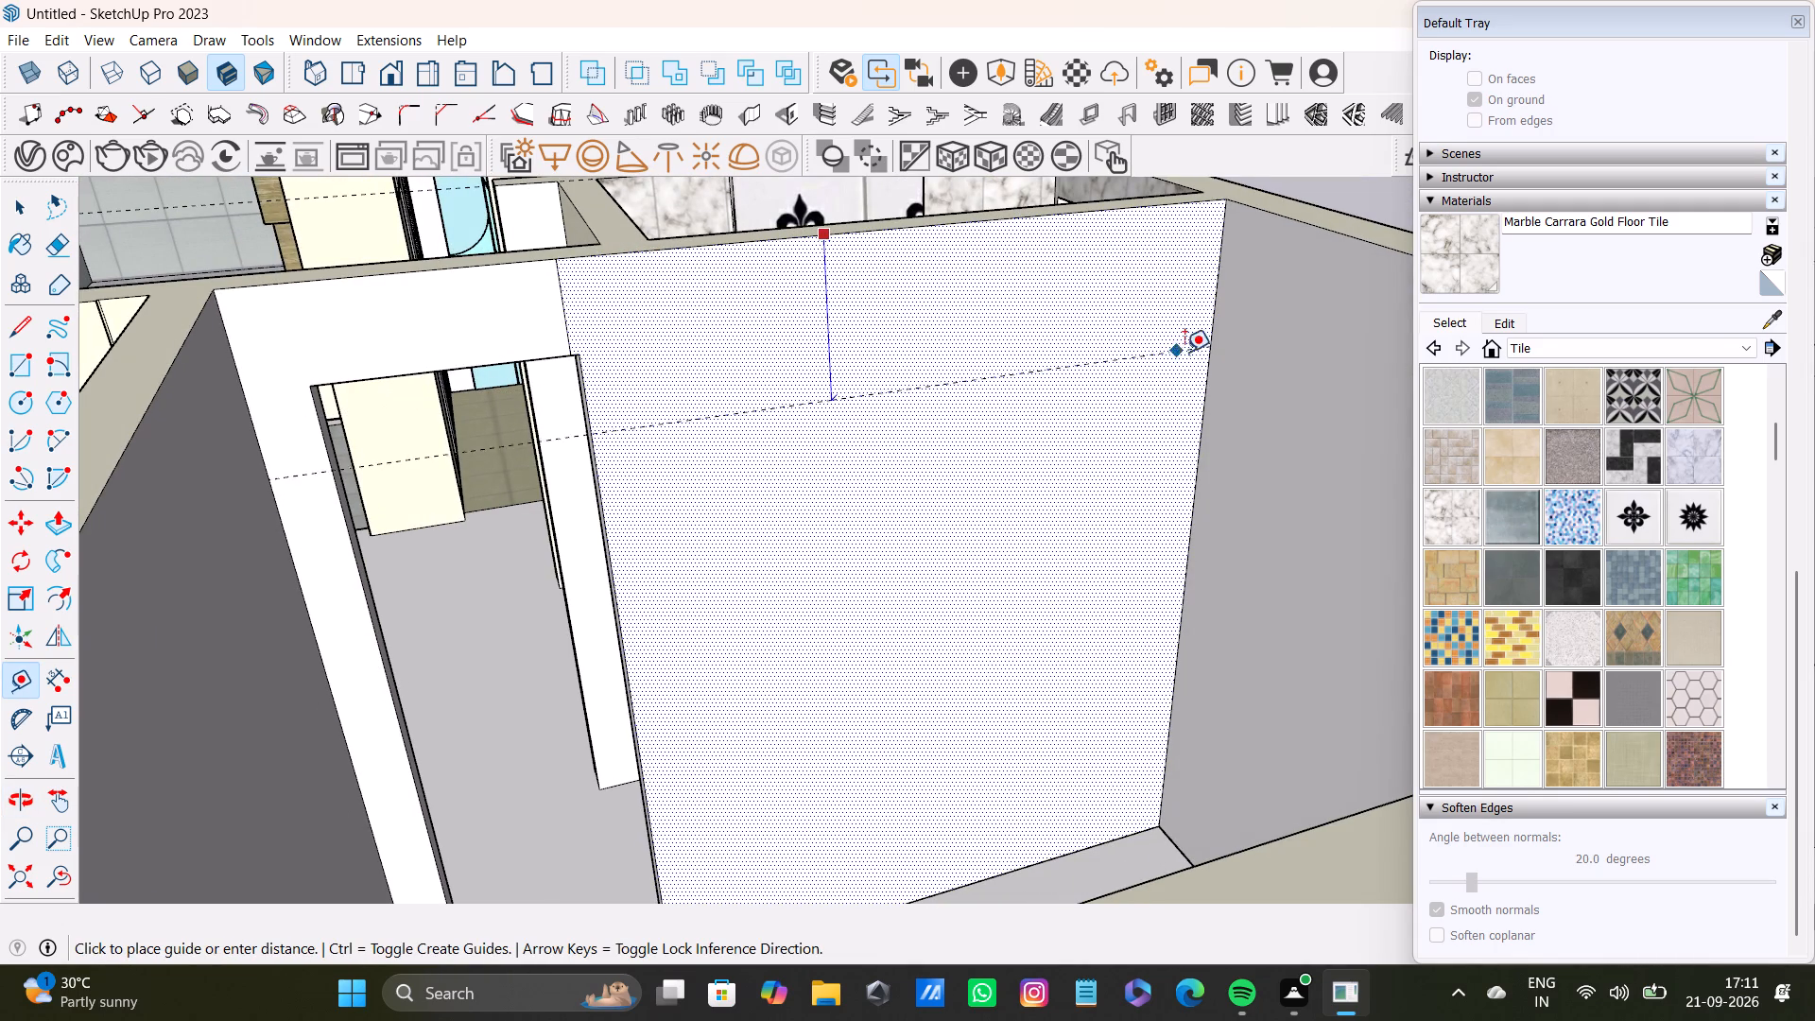
left_click(1198, 369)
Add a parallel horizontal guide 0.4" below the first one on the wall panel.
left_click_drag(770, 428, 784, 490)
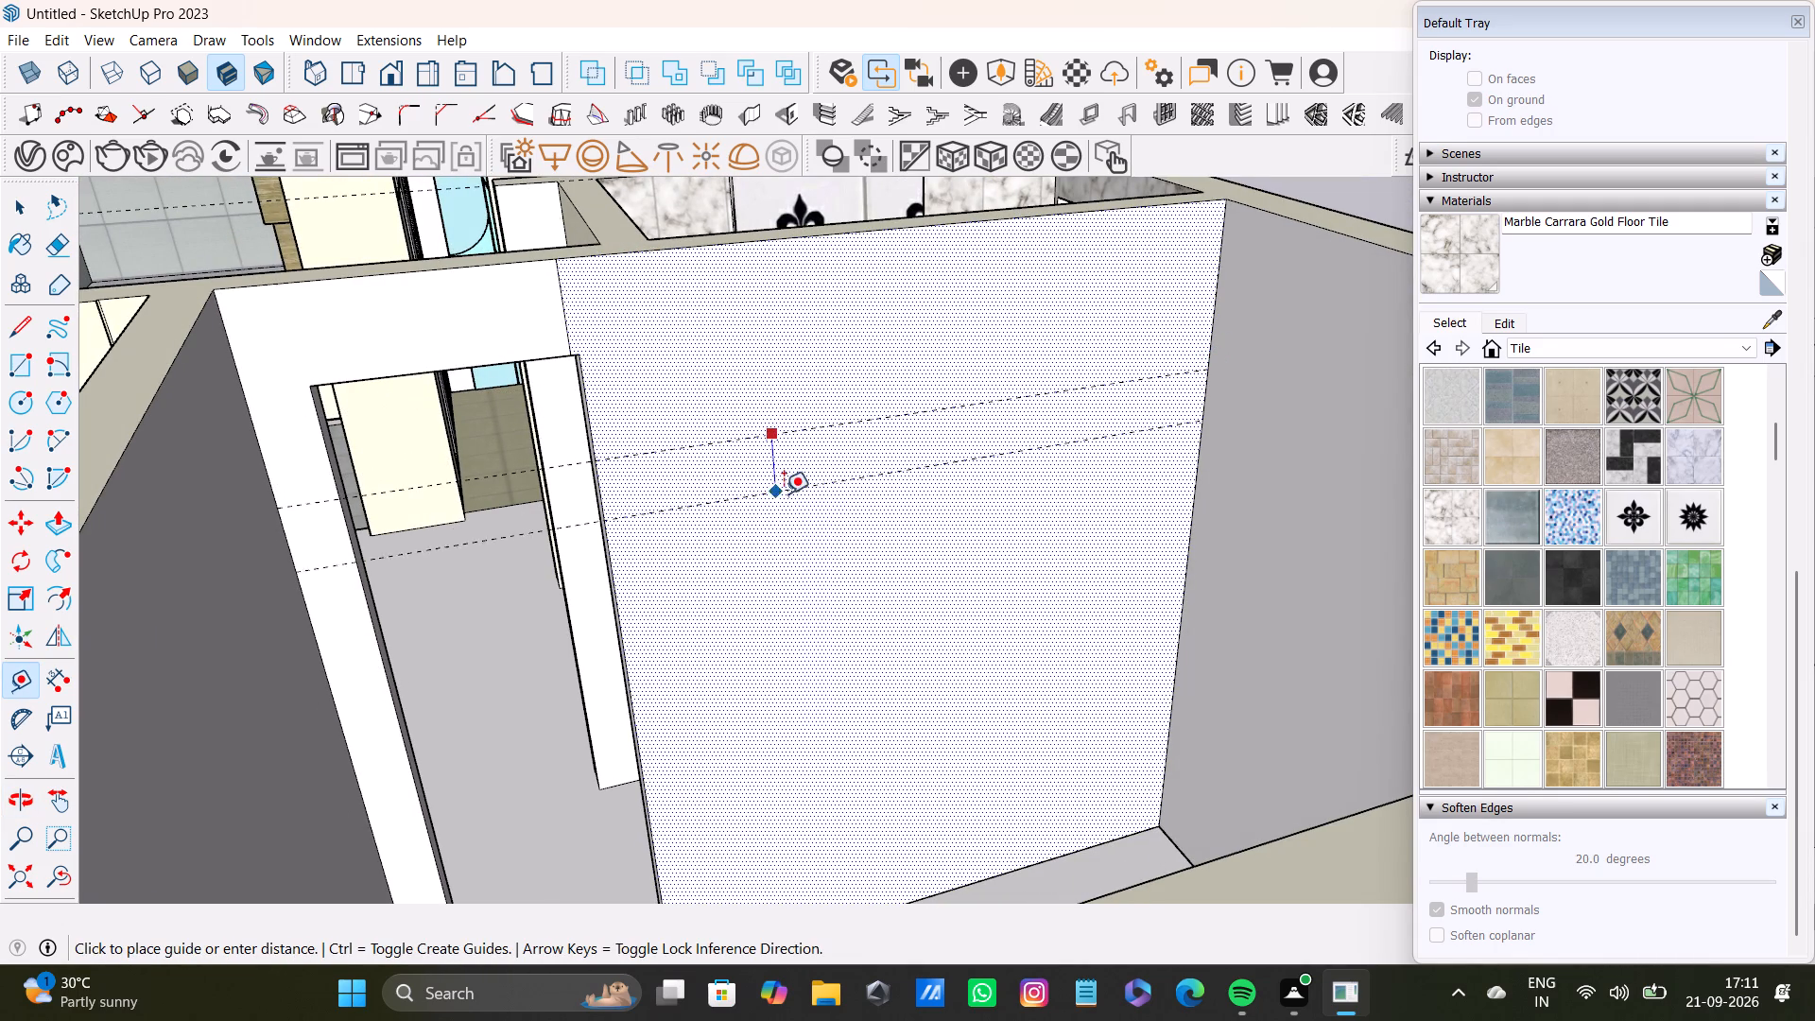
type("0.4")
key("shift+quotedbl")
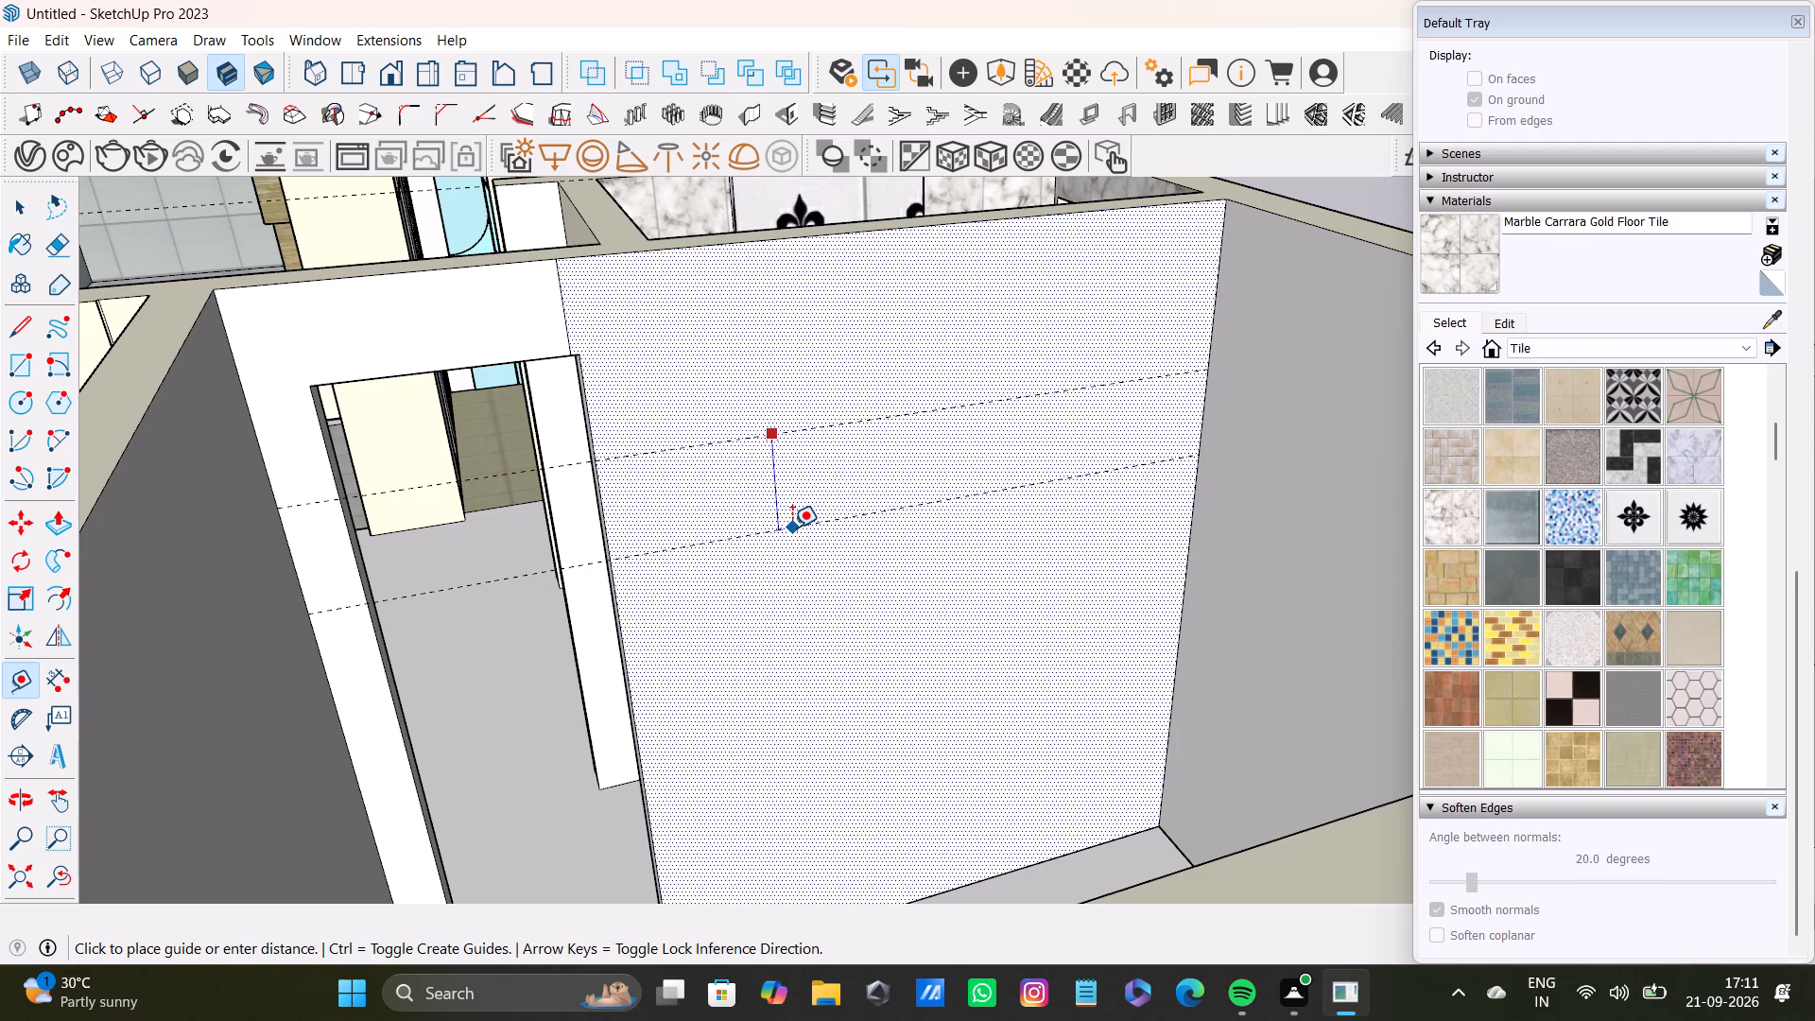
key("Return")
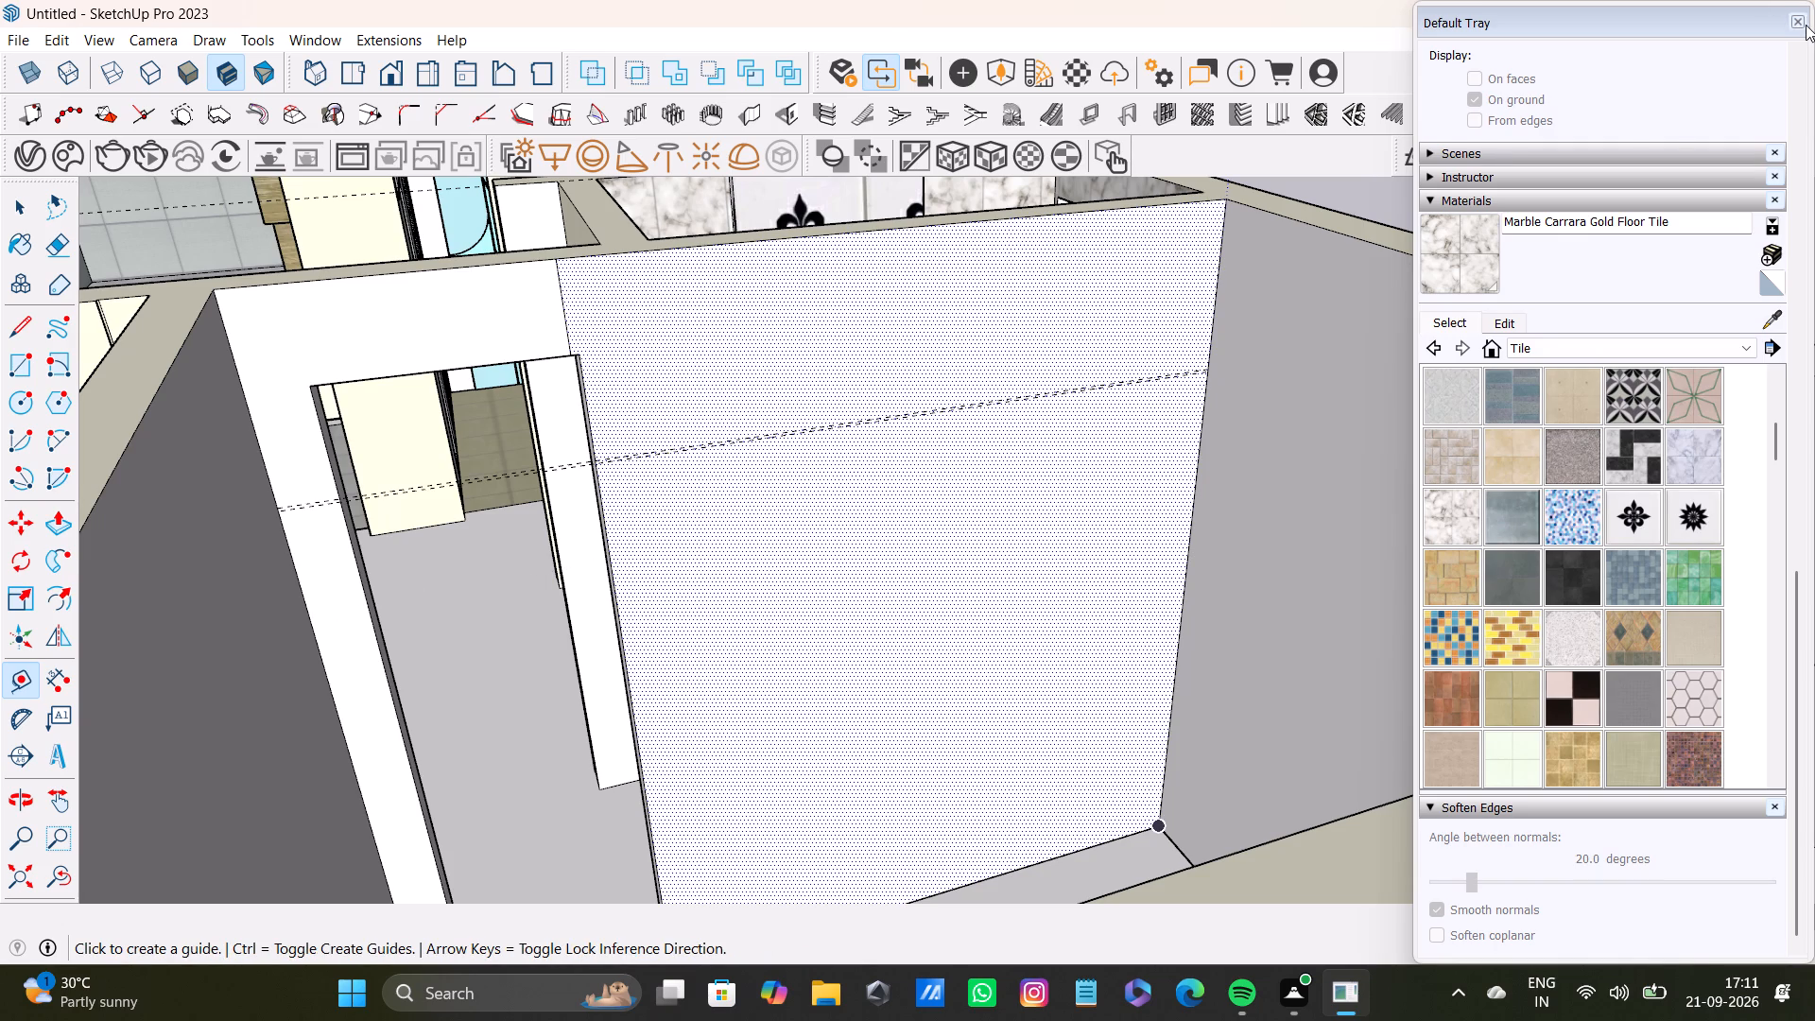
Close the Default Tray to widen the modelling area.
left_click(1806, 25)
Place vertical guides just inside the wall panel's side edges, about 1" from the doorway edge and about 2 7/16" from the far edge.
scroll(940, 505, "up", 2)
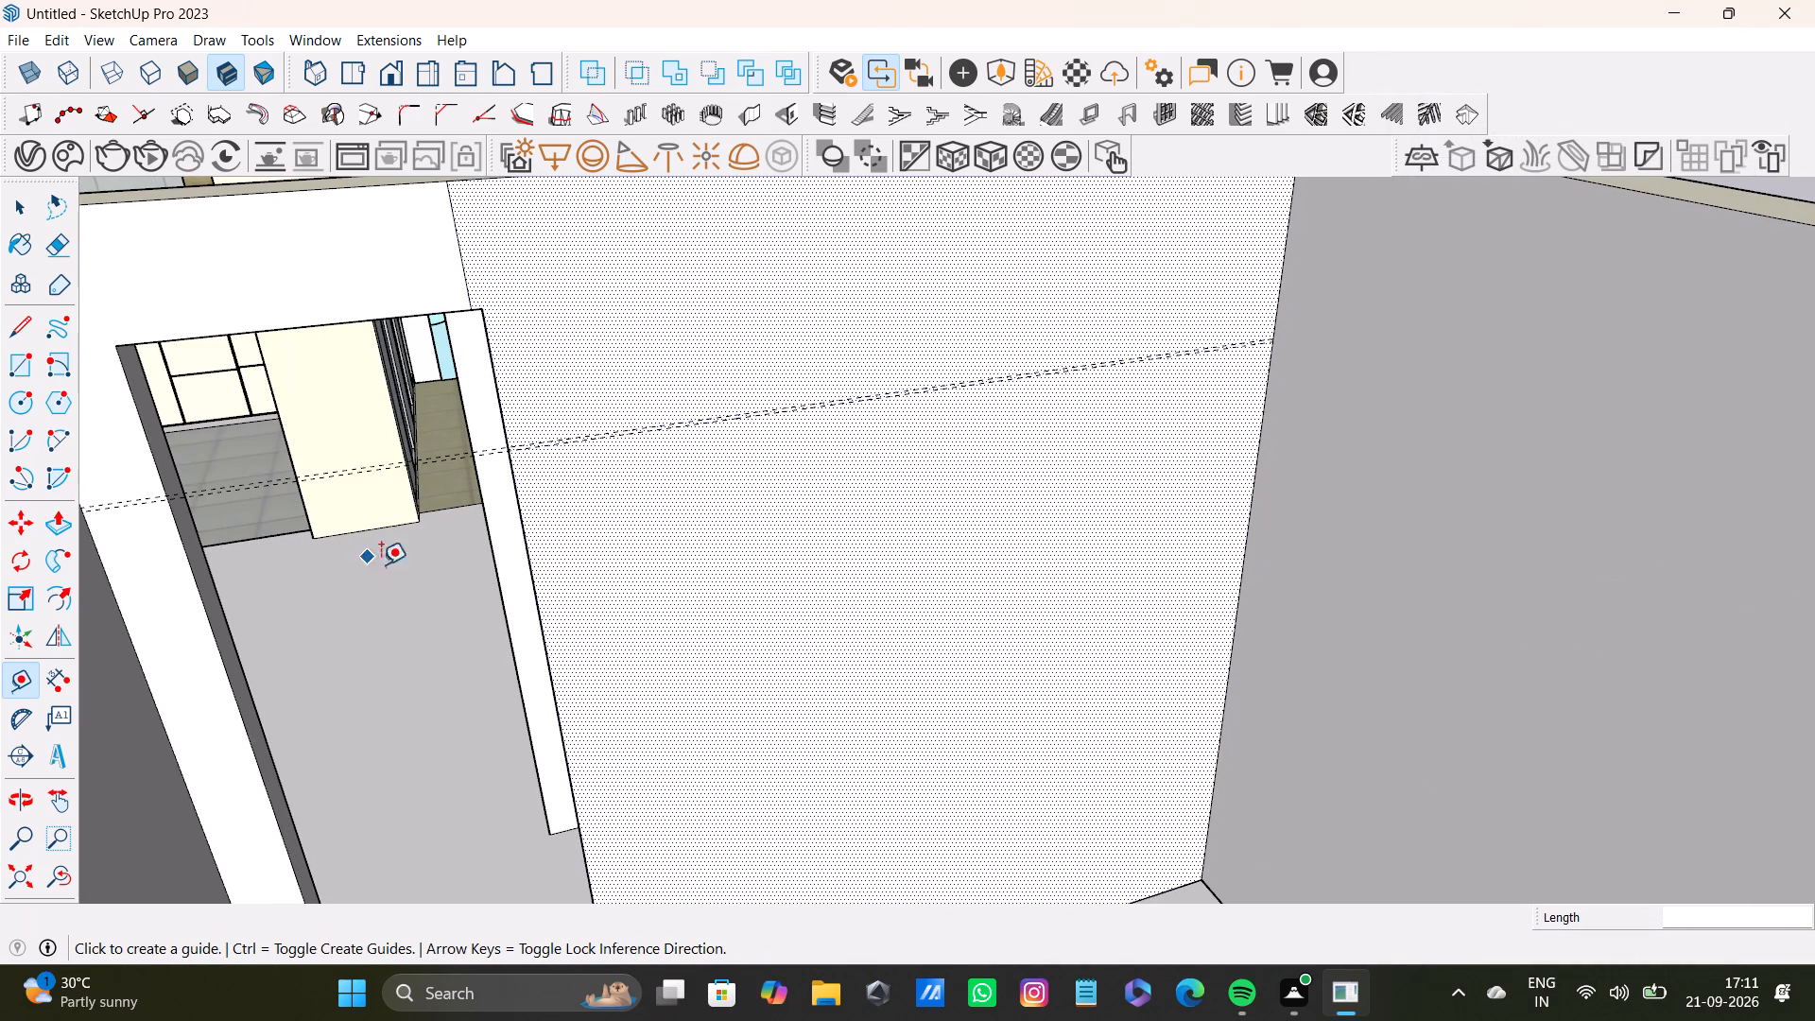
scroll(503, 499, "down", 3)
scroll(484, 364, "up", 8)
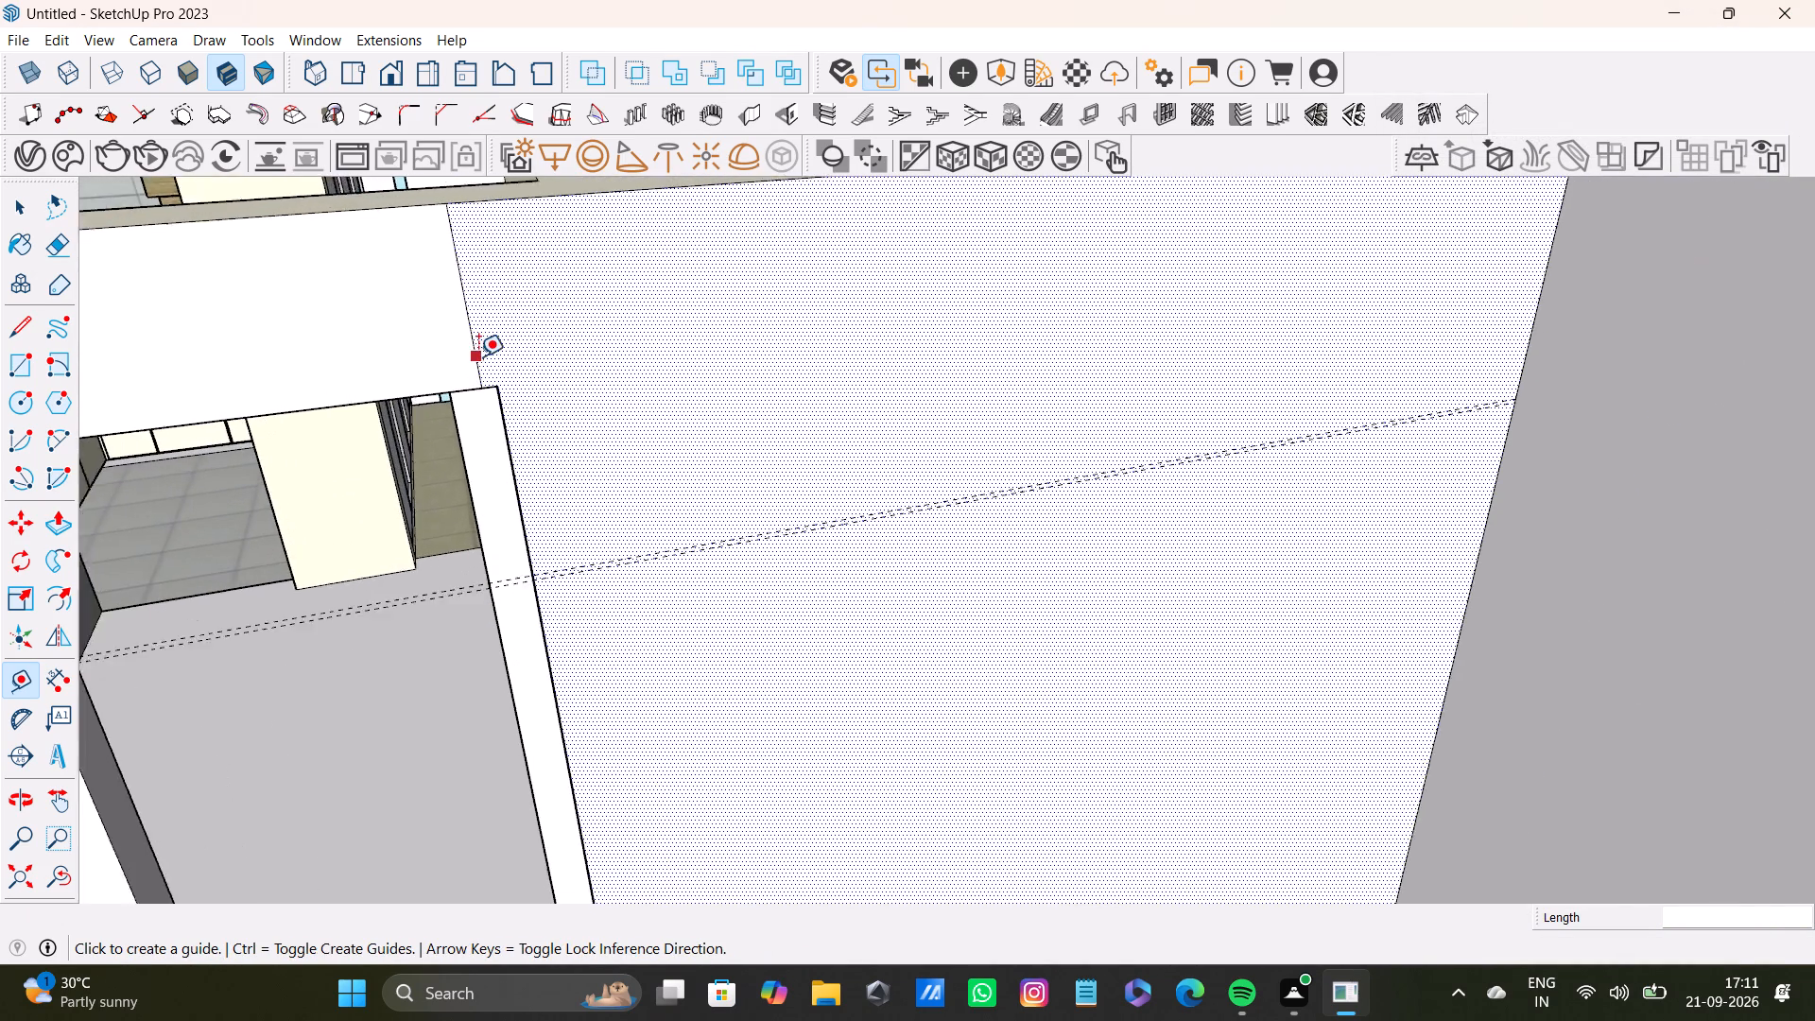
scroll(478, 356, "up", 7)
left_click(514, 415)
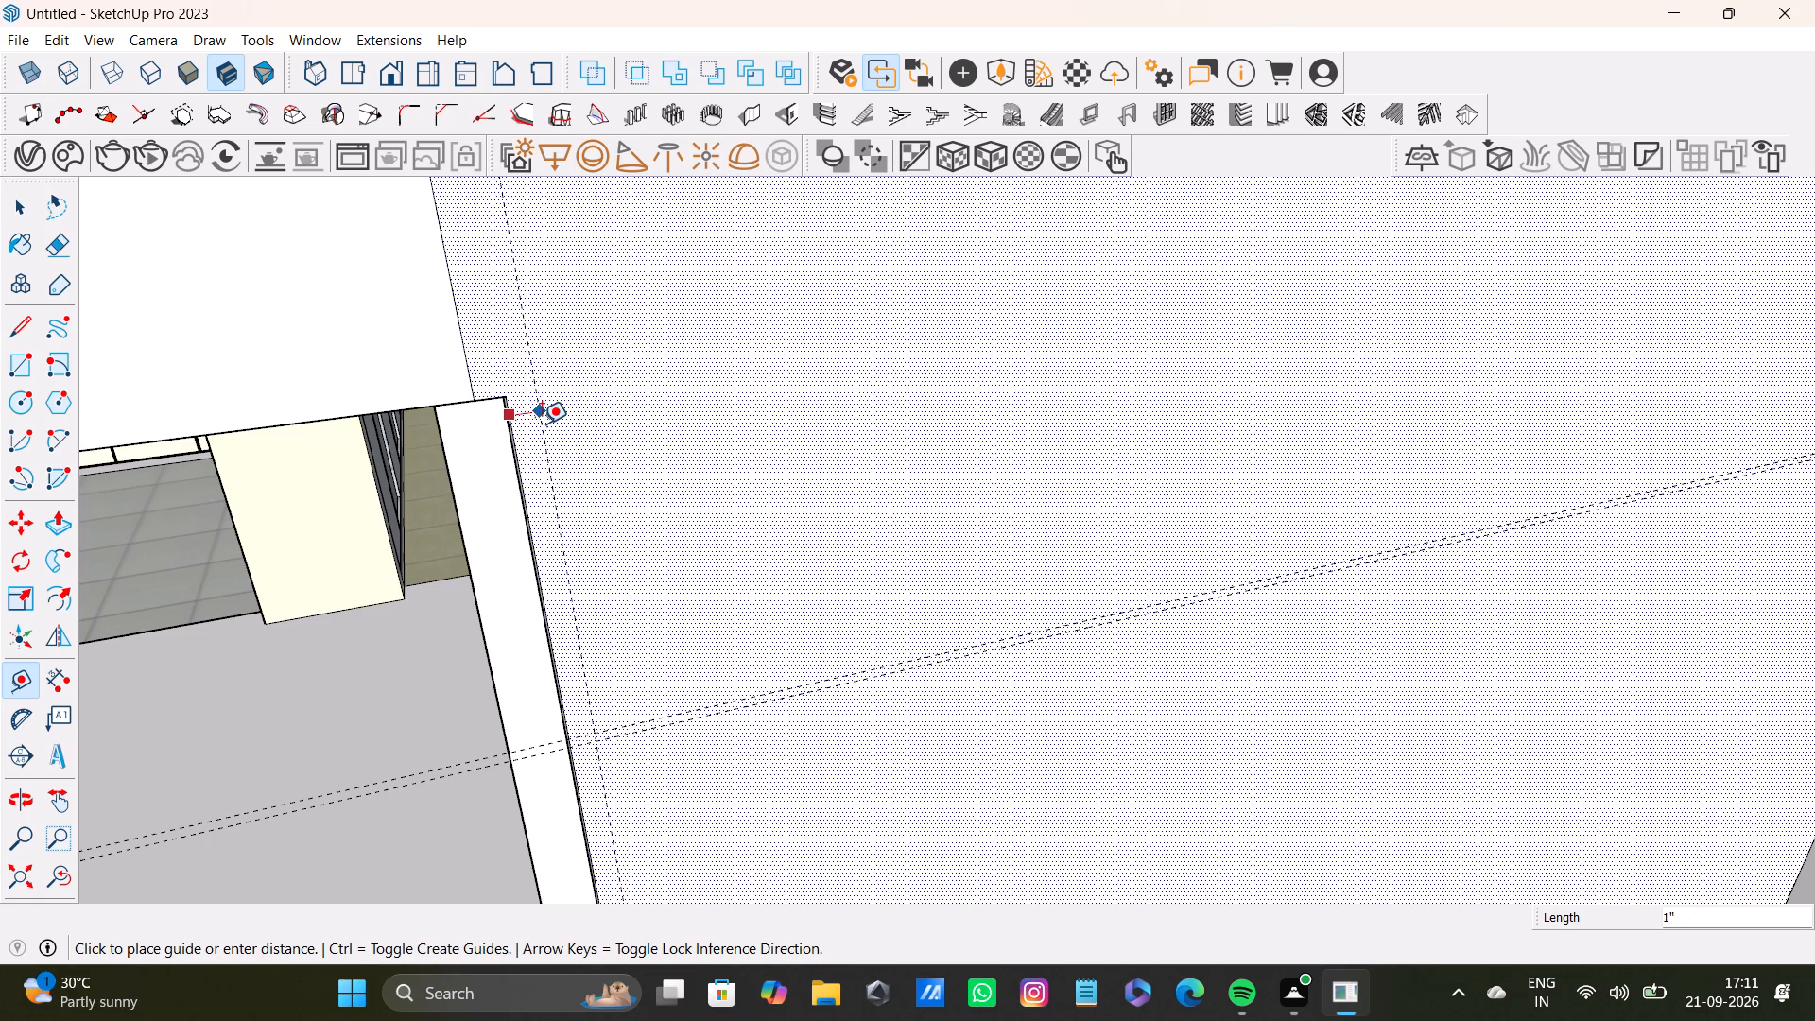
left_click(542, 424)
scroll(544, 428, "down", 7)
middle_click_drag(720, 509, 677, 509)
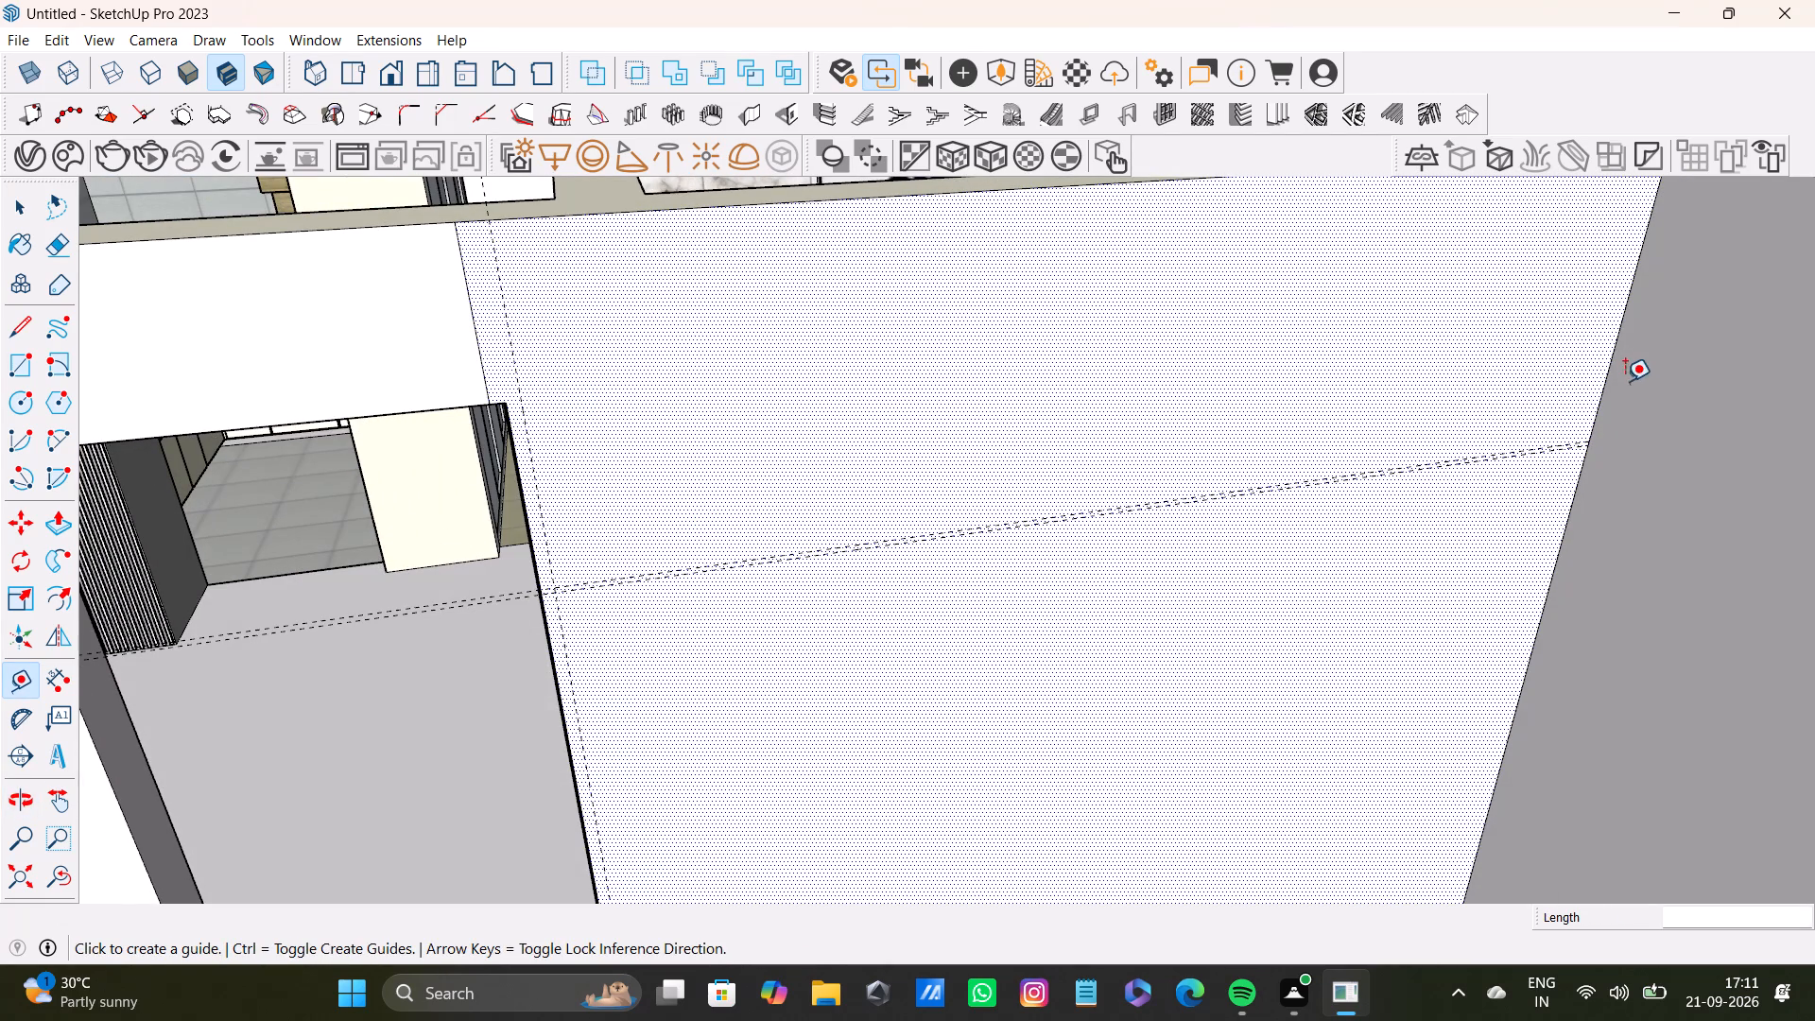
left_click(1604, 388)
left_click(1583, 394)
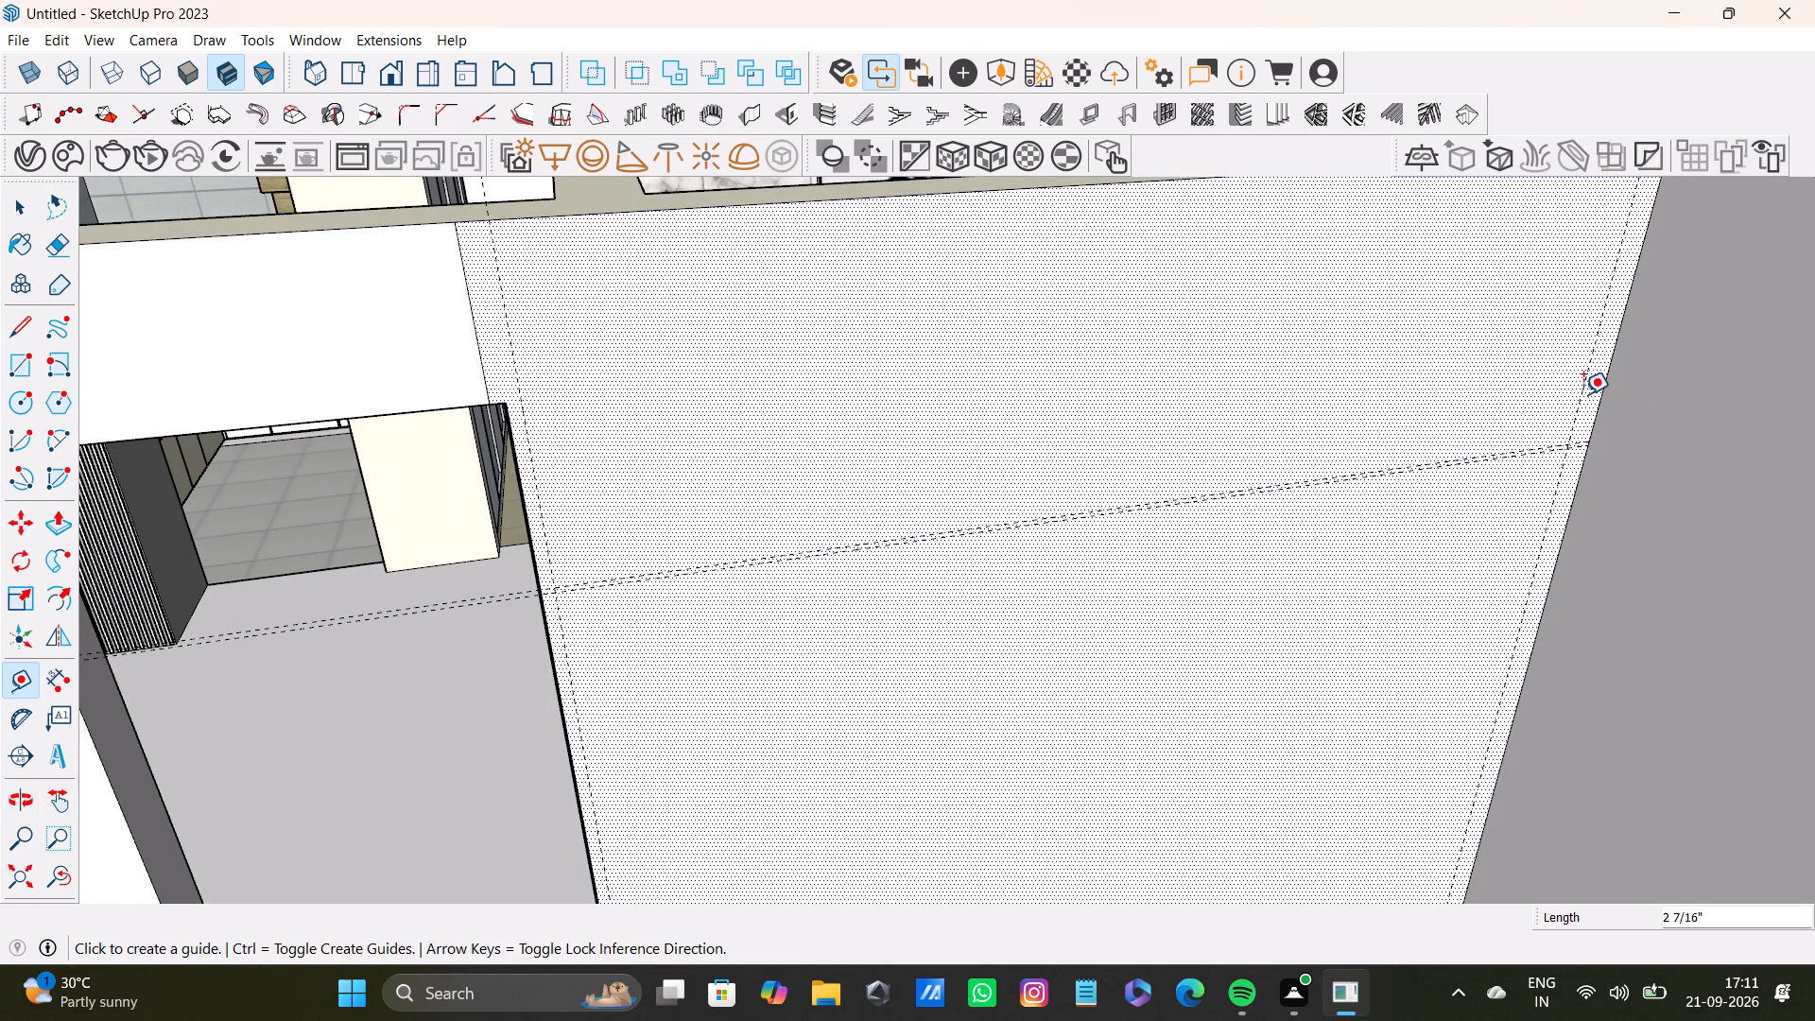
Place a vertical guide on the wall panel about 2' 4 1/2" in from the doorway-side guide.
scroll(769, 630, "down", 5)
middle_click_drag(786, 660, 720, 500, "shift")
scroll(655, 537, "up", 3)
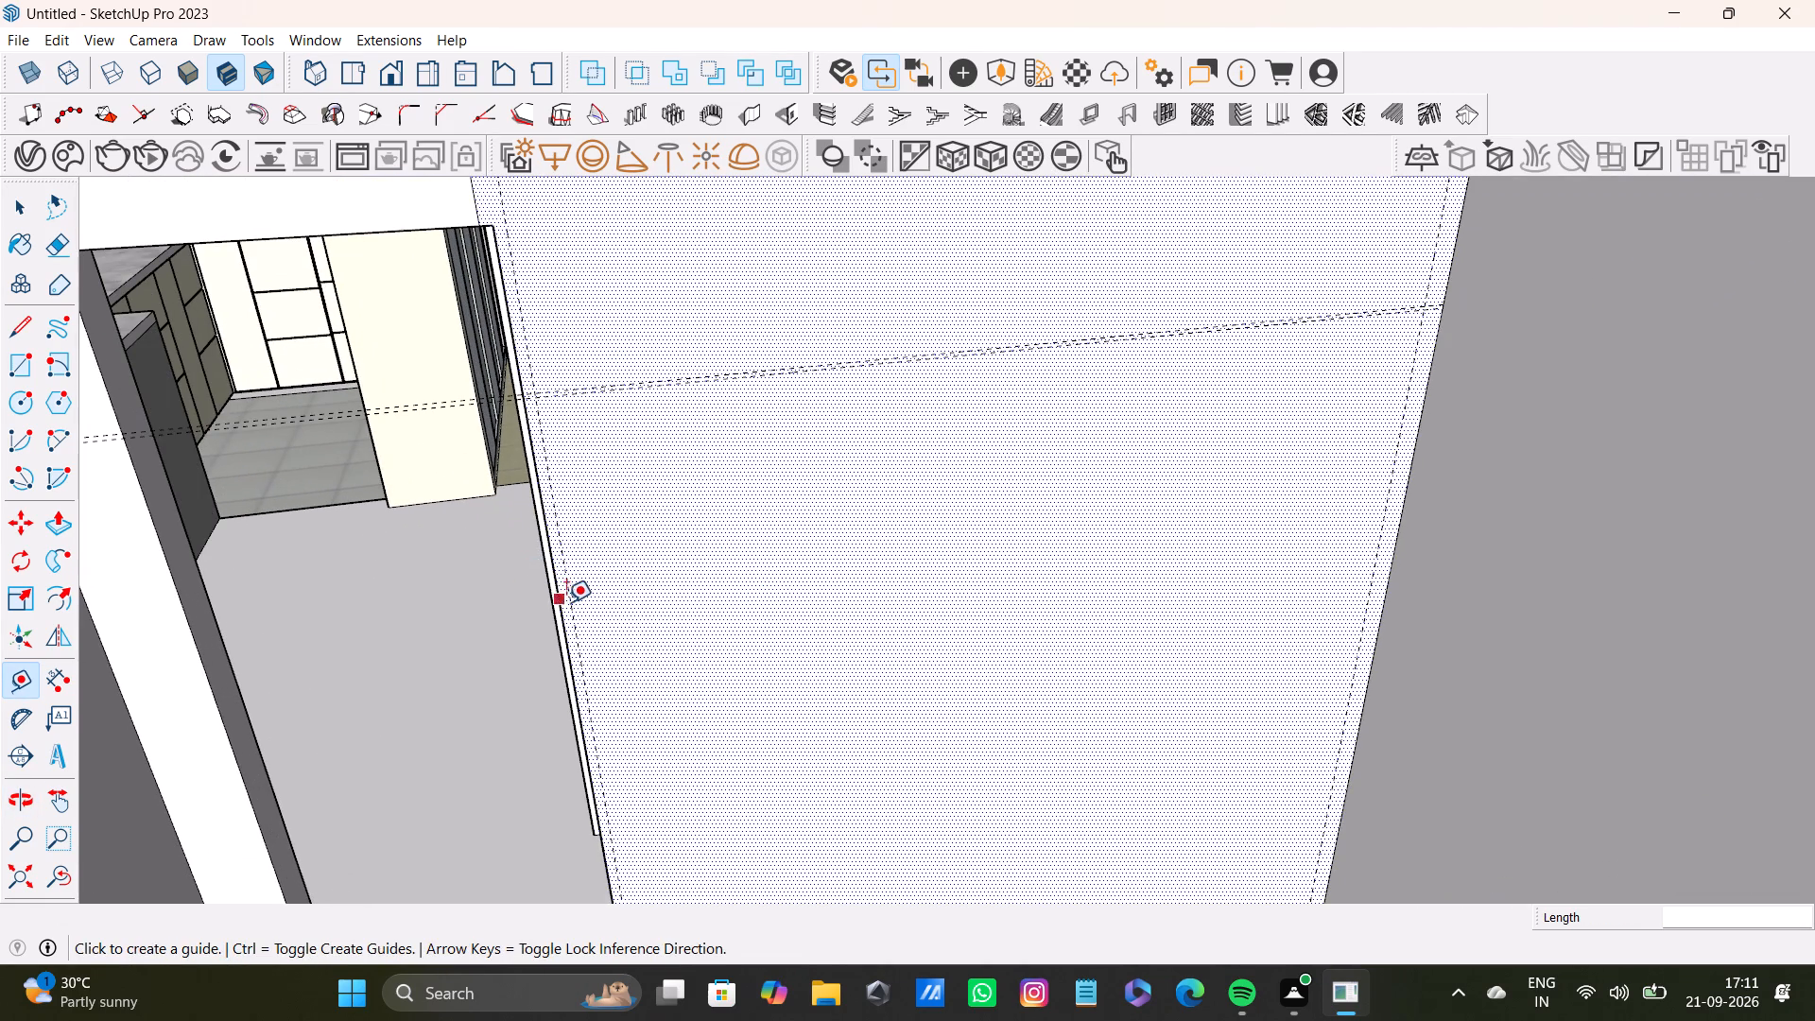
left_click(570, 607)
scroll(771, 582, "down", 2)
middle_click_drag(901, 616, 766, 651)
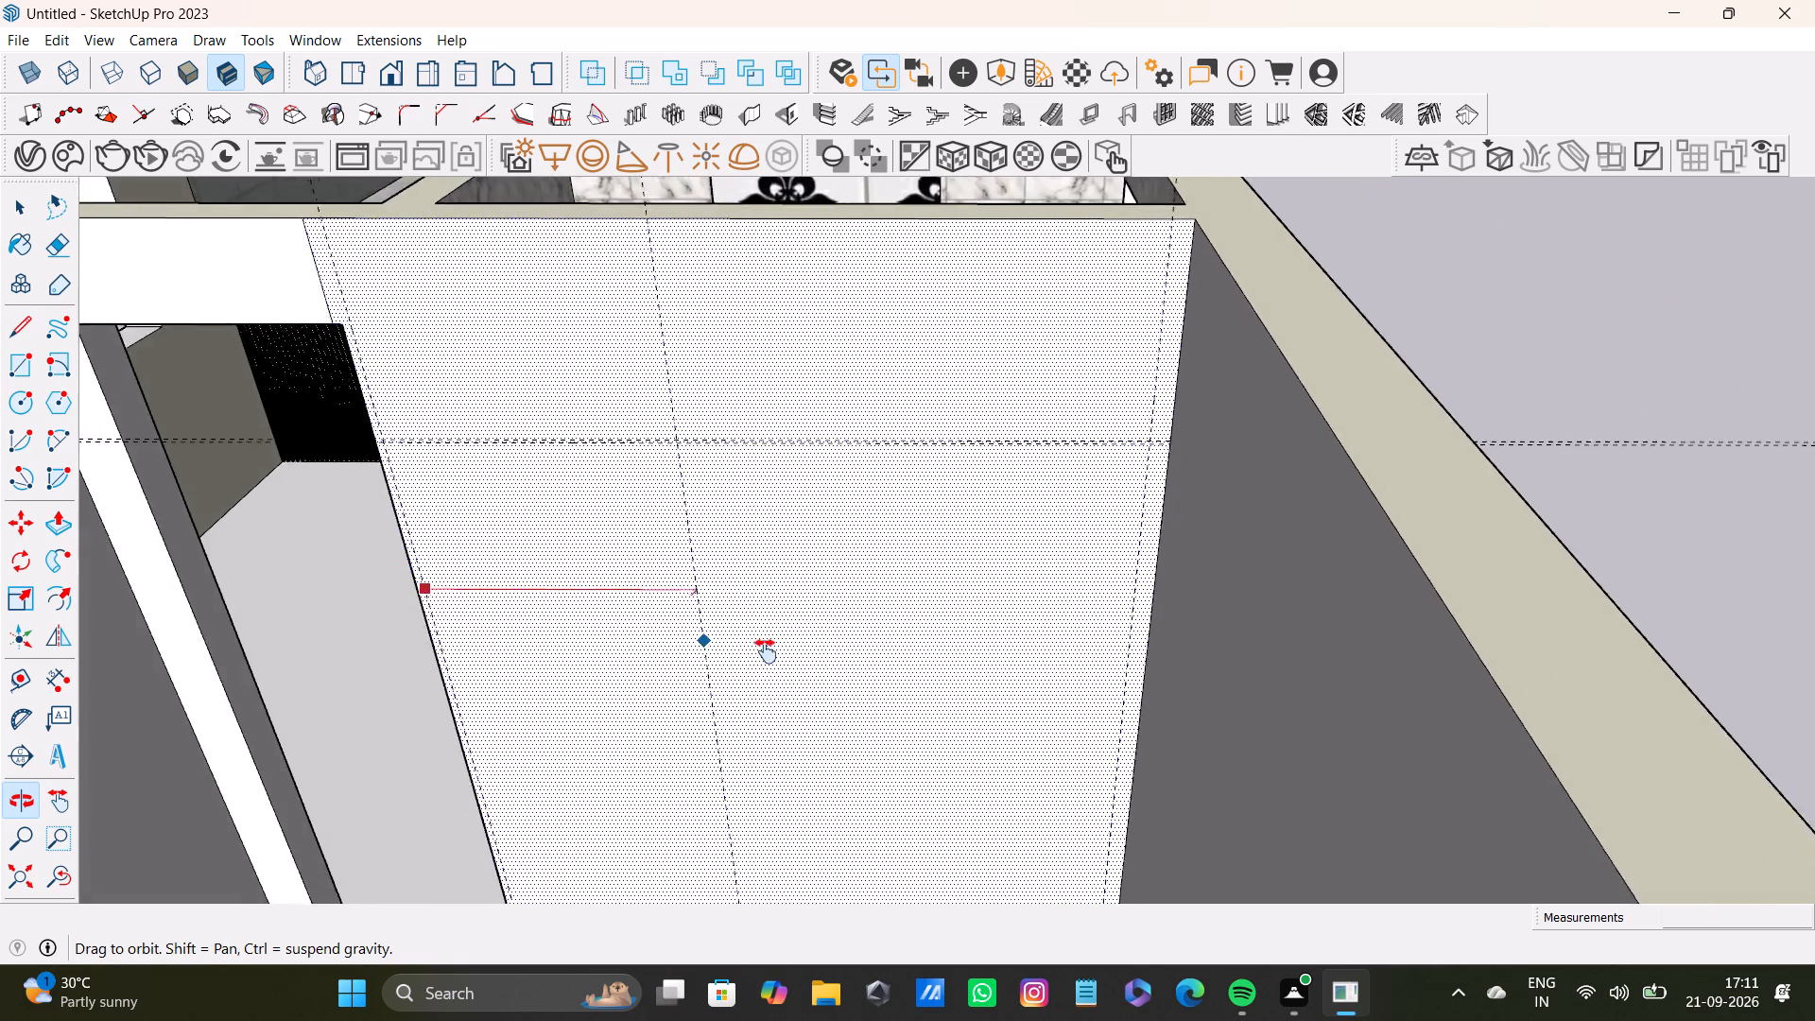
middle_click_drag(766, 651, 803, 597)
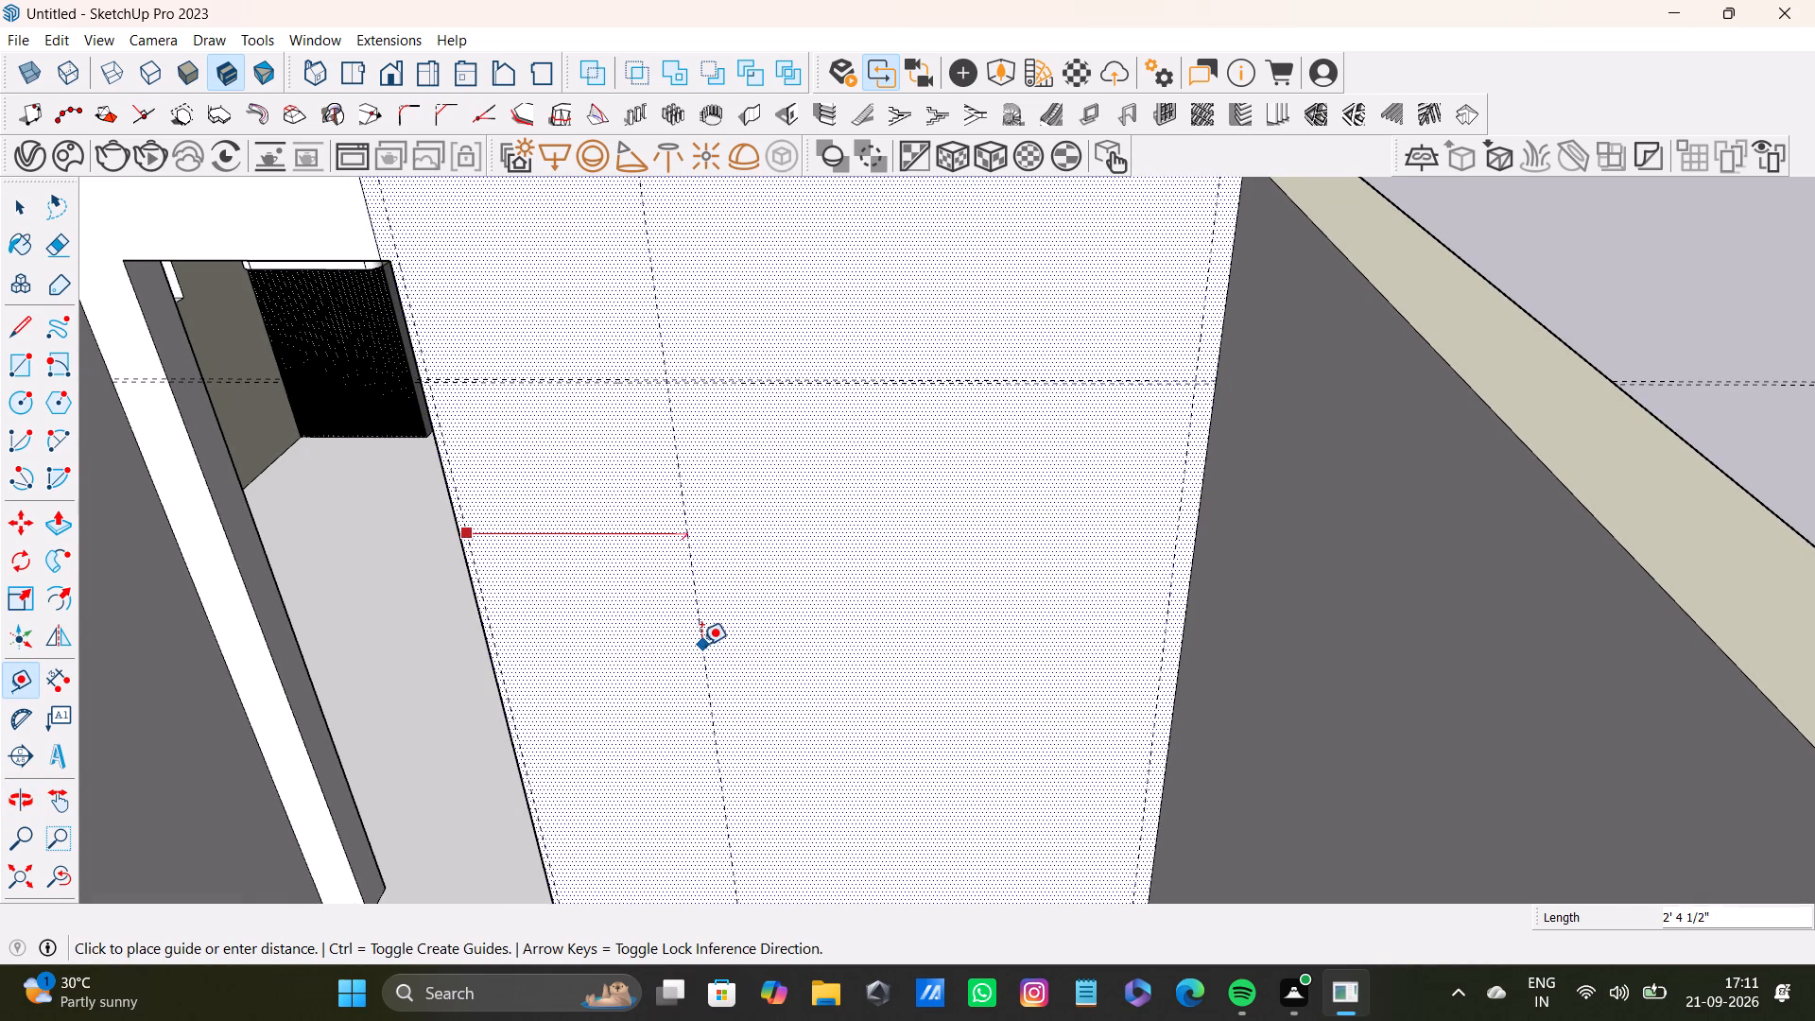
left_click(700, 645)
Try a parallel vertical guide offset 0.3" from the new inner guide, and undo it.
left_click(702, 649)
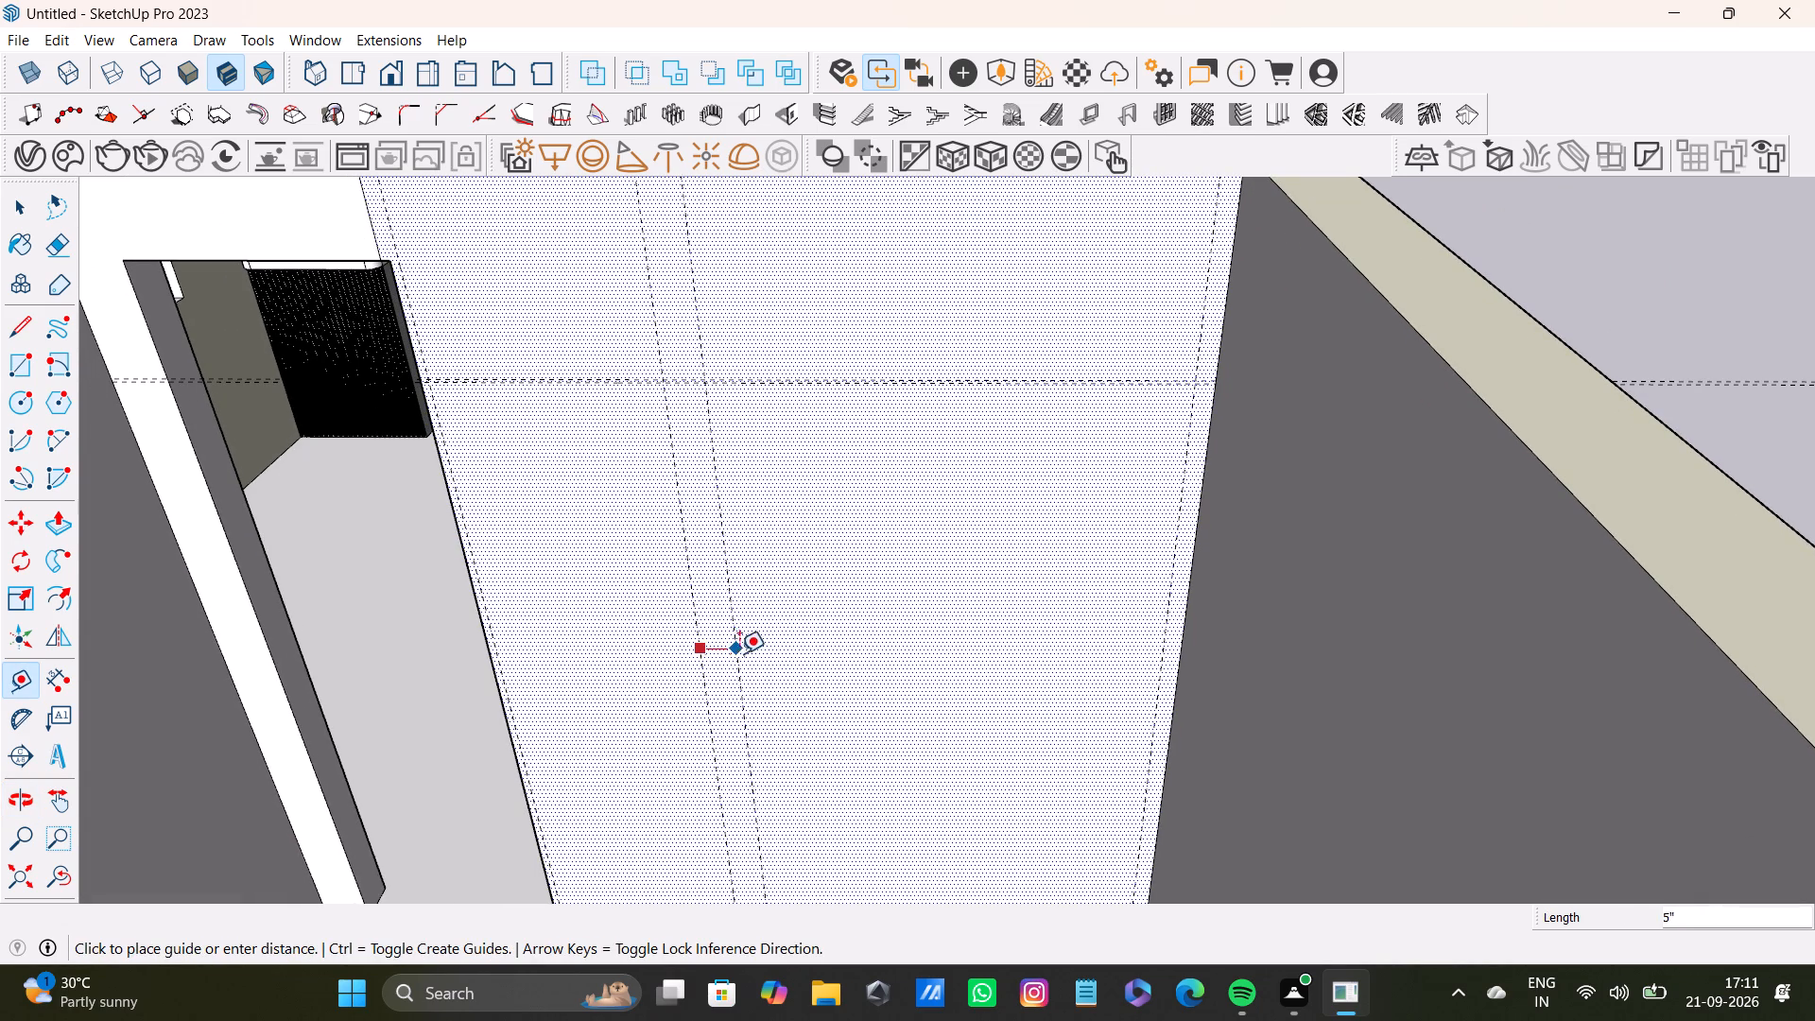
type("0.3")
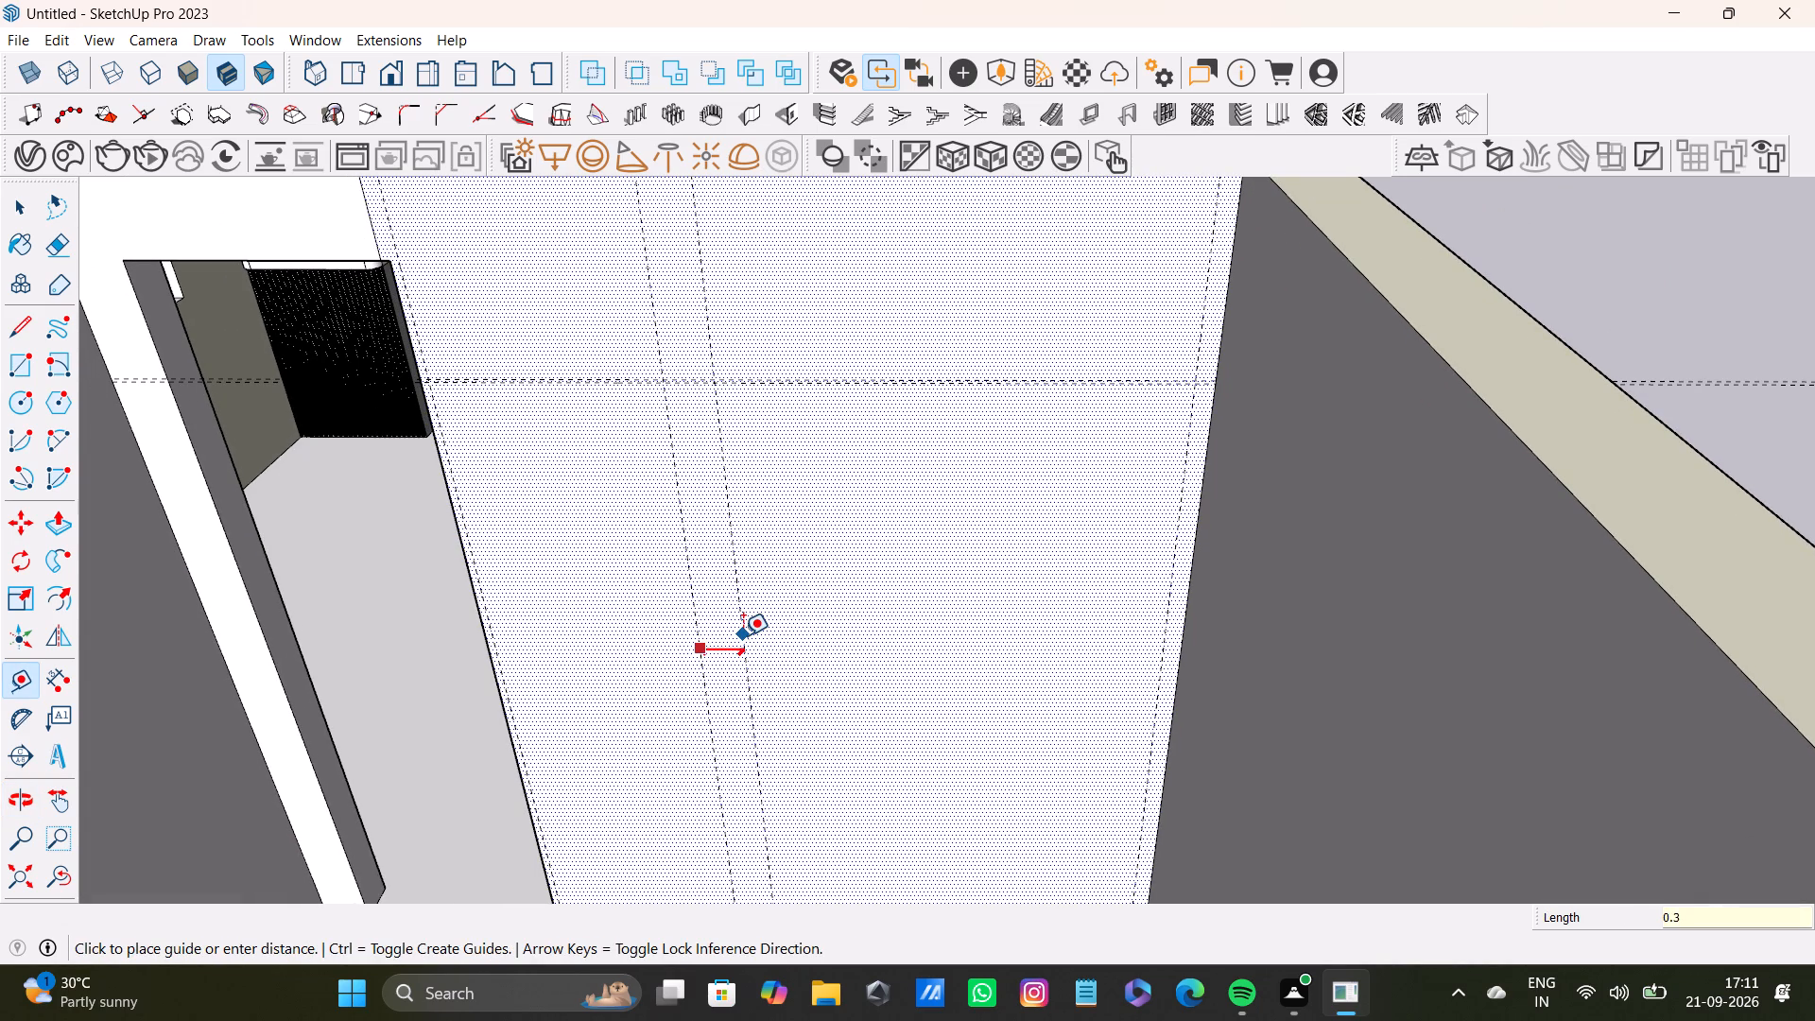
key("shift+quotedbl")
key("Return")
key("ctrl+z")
Add a parallel vertical guide 0.4" from the inner guide, on the side away from the doorway.
scroll(707, 604, "up", 2)
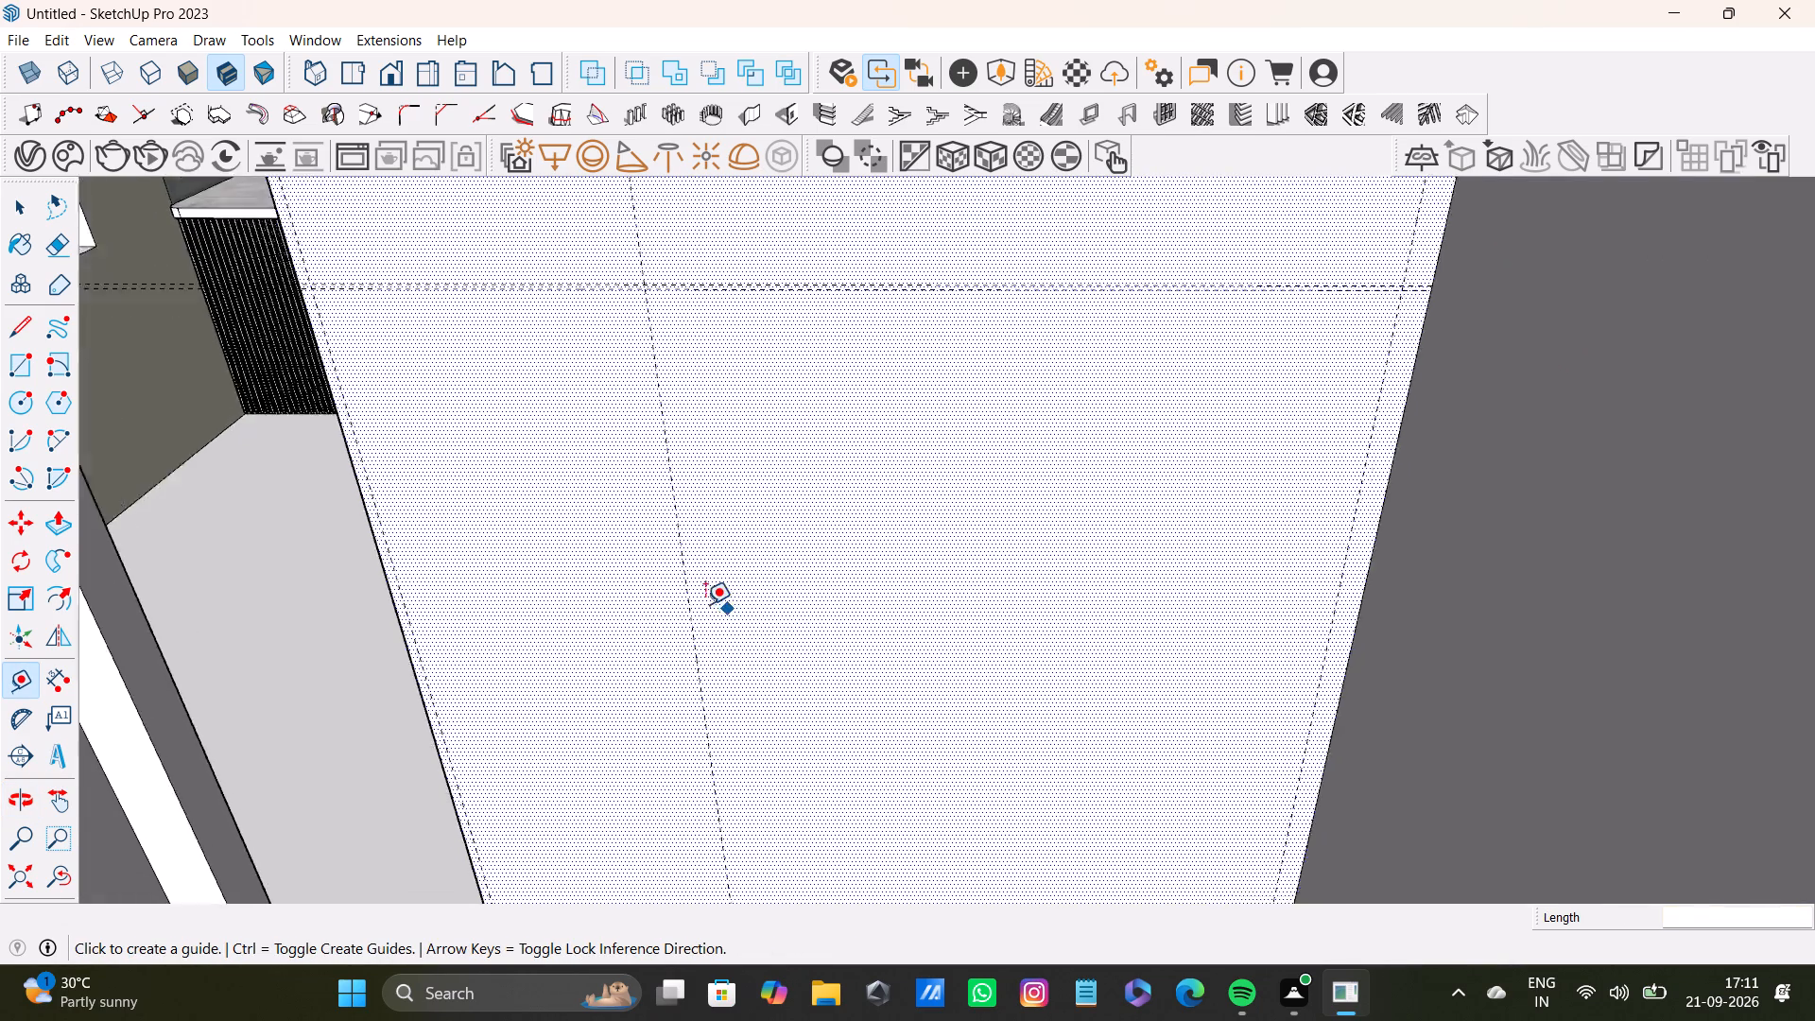
scroll(705, 604, "up", 7)
left_click(692, 606)
type("0.4")
key("shift+quotedbl")
key("Return")
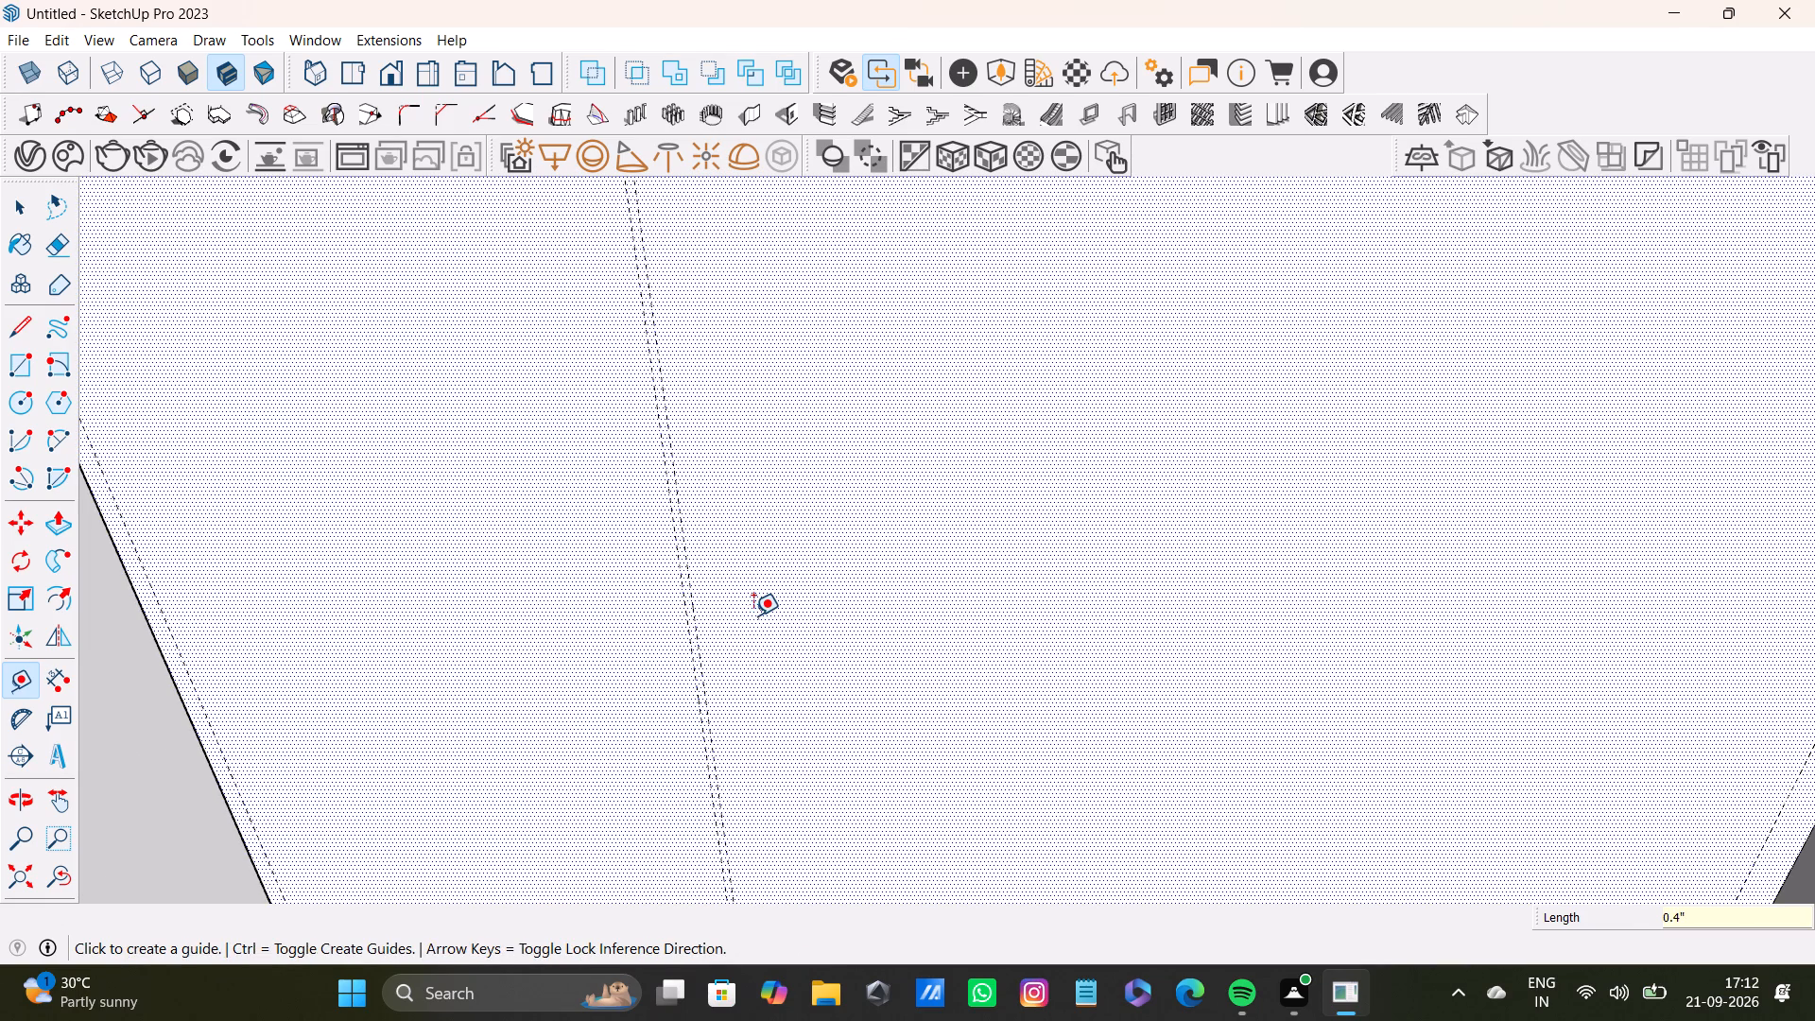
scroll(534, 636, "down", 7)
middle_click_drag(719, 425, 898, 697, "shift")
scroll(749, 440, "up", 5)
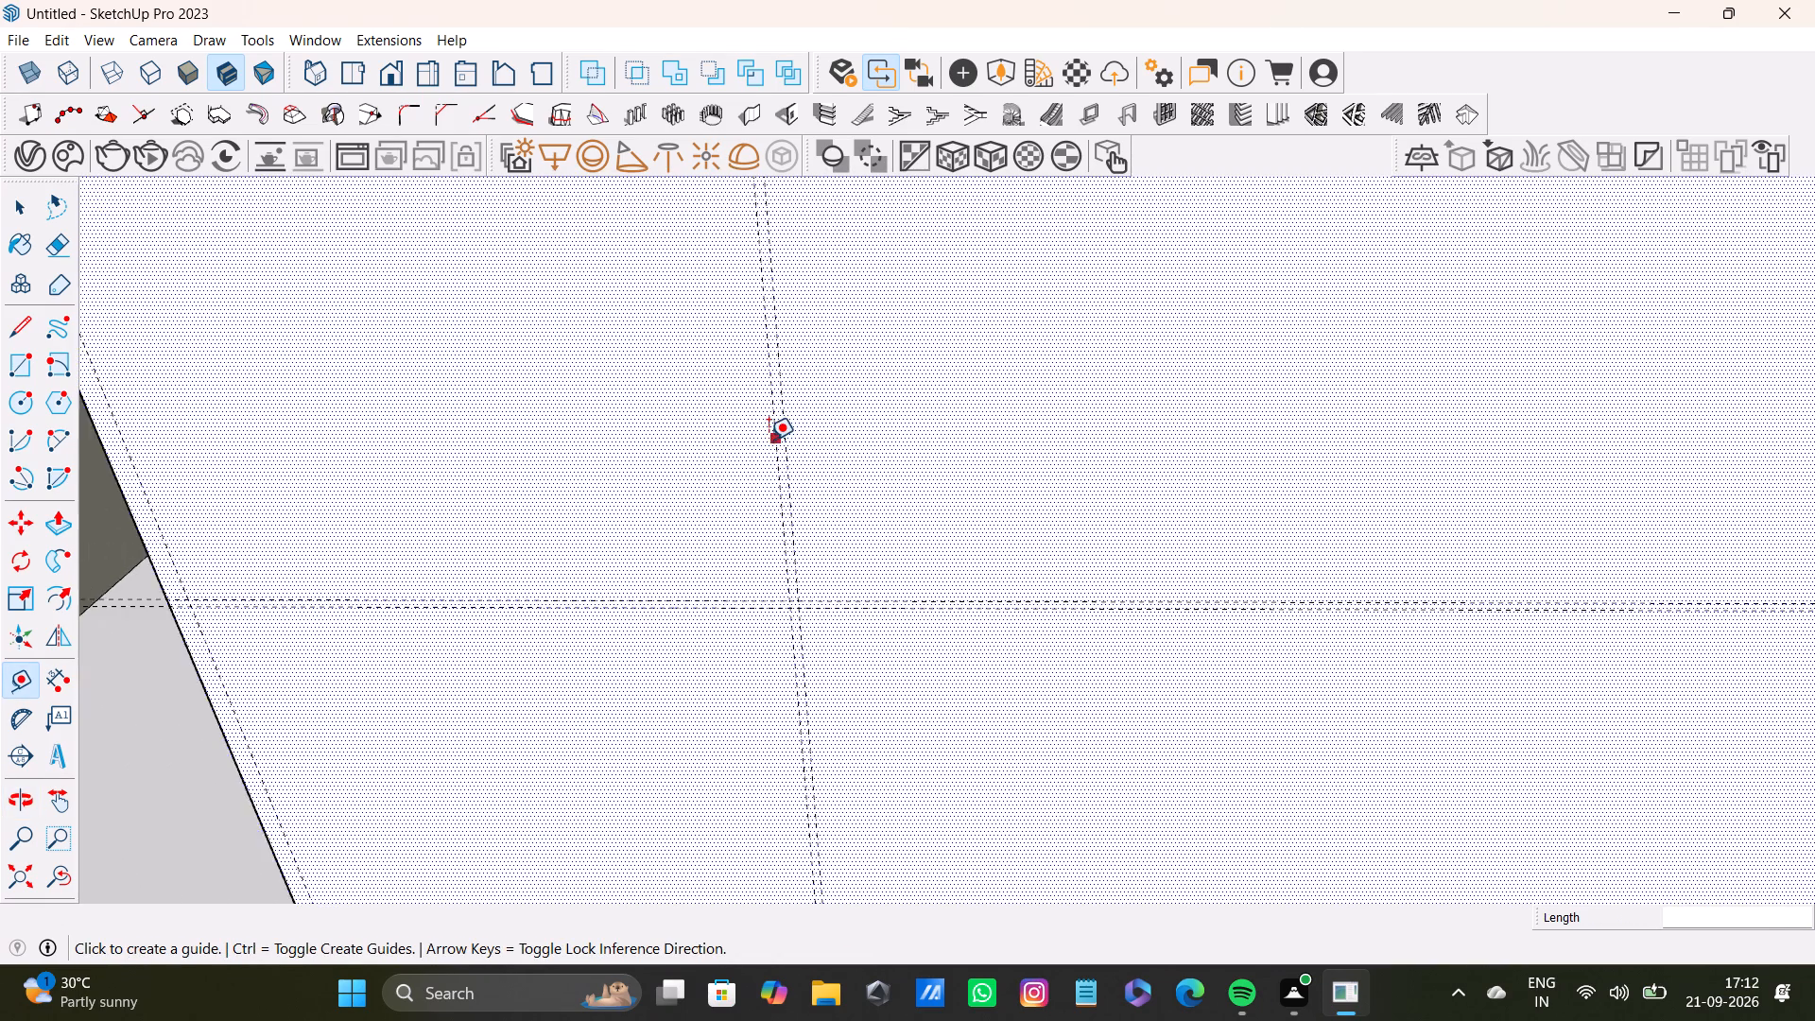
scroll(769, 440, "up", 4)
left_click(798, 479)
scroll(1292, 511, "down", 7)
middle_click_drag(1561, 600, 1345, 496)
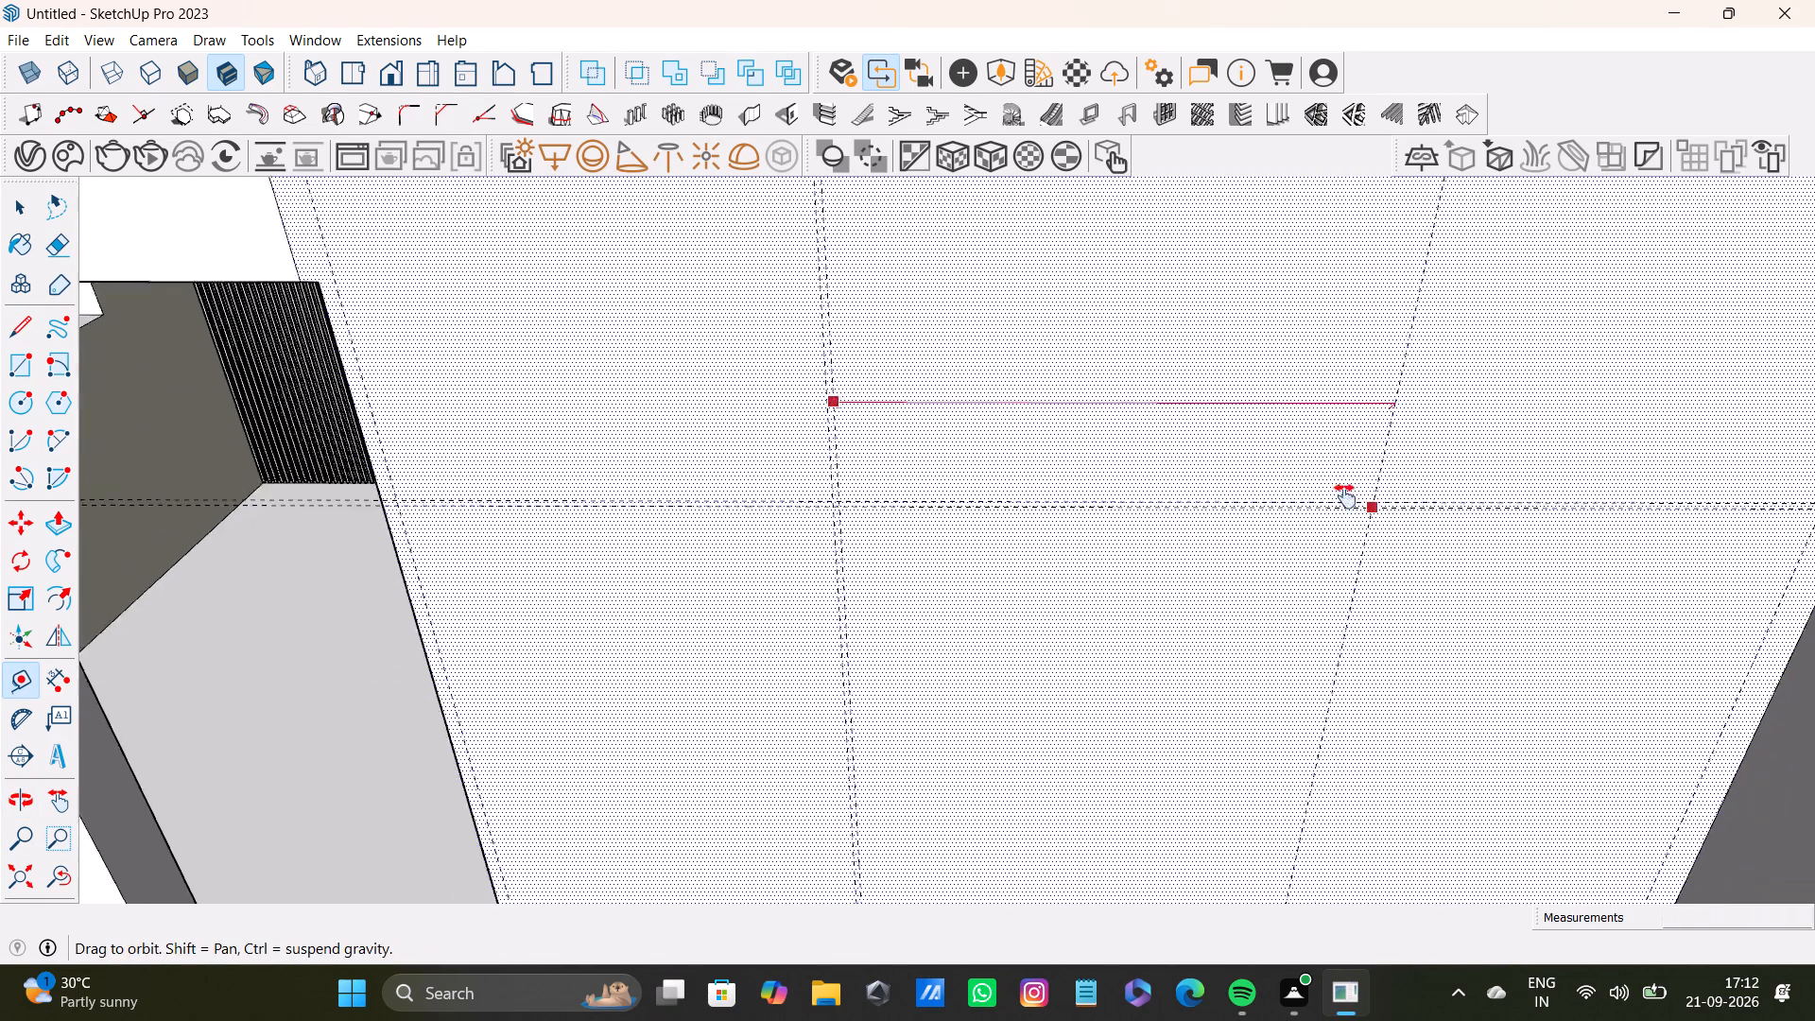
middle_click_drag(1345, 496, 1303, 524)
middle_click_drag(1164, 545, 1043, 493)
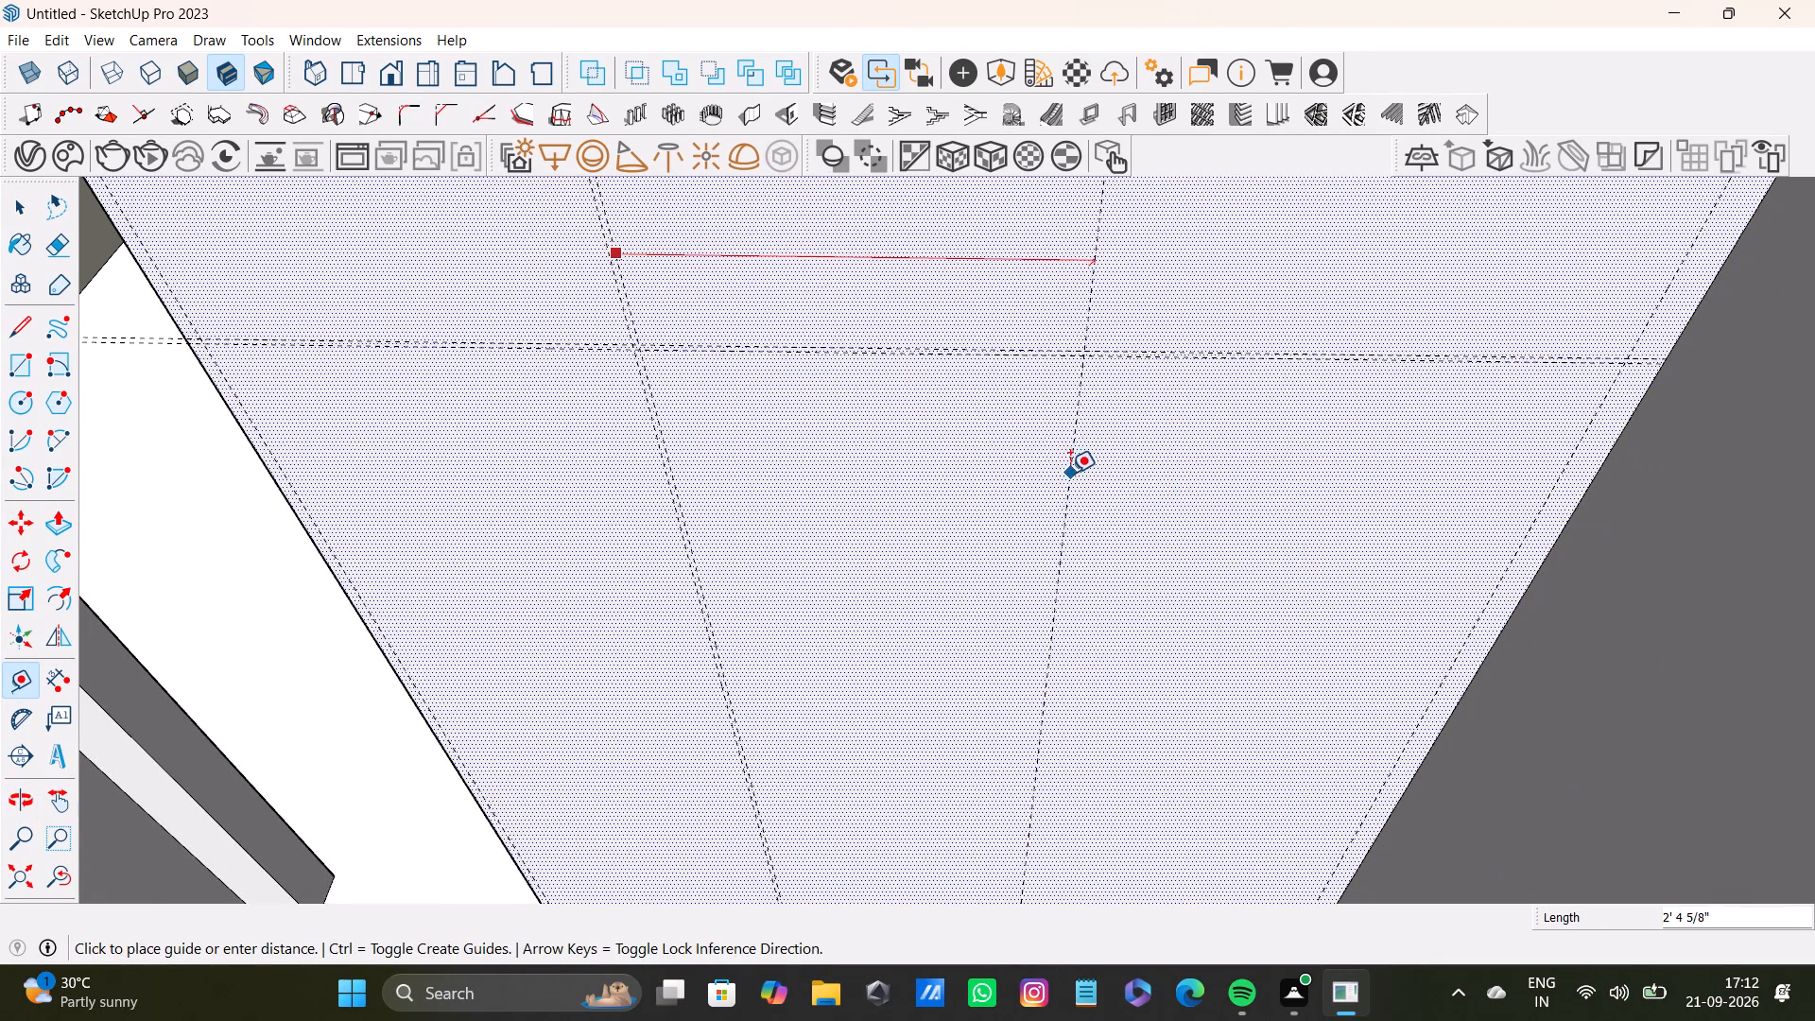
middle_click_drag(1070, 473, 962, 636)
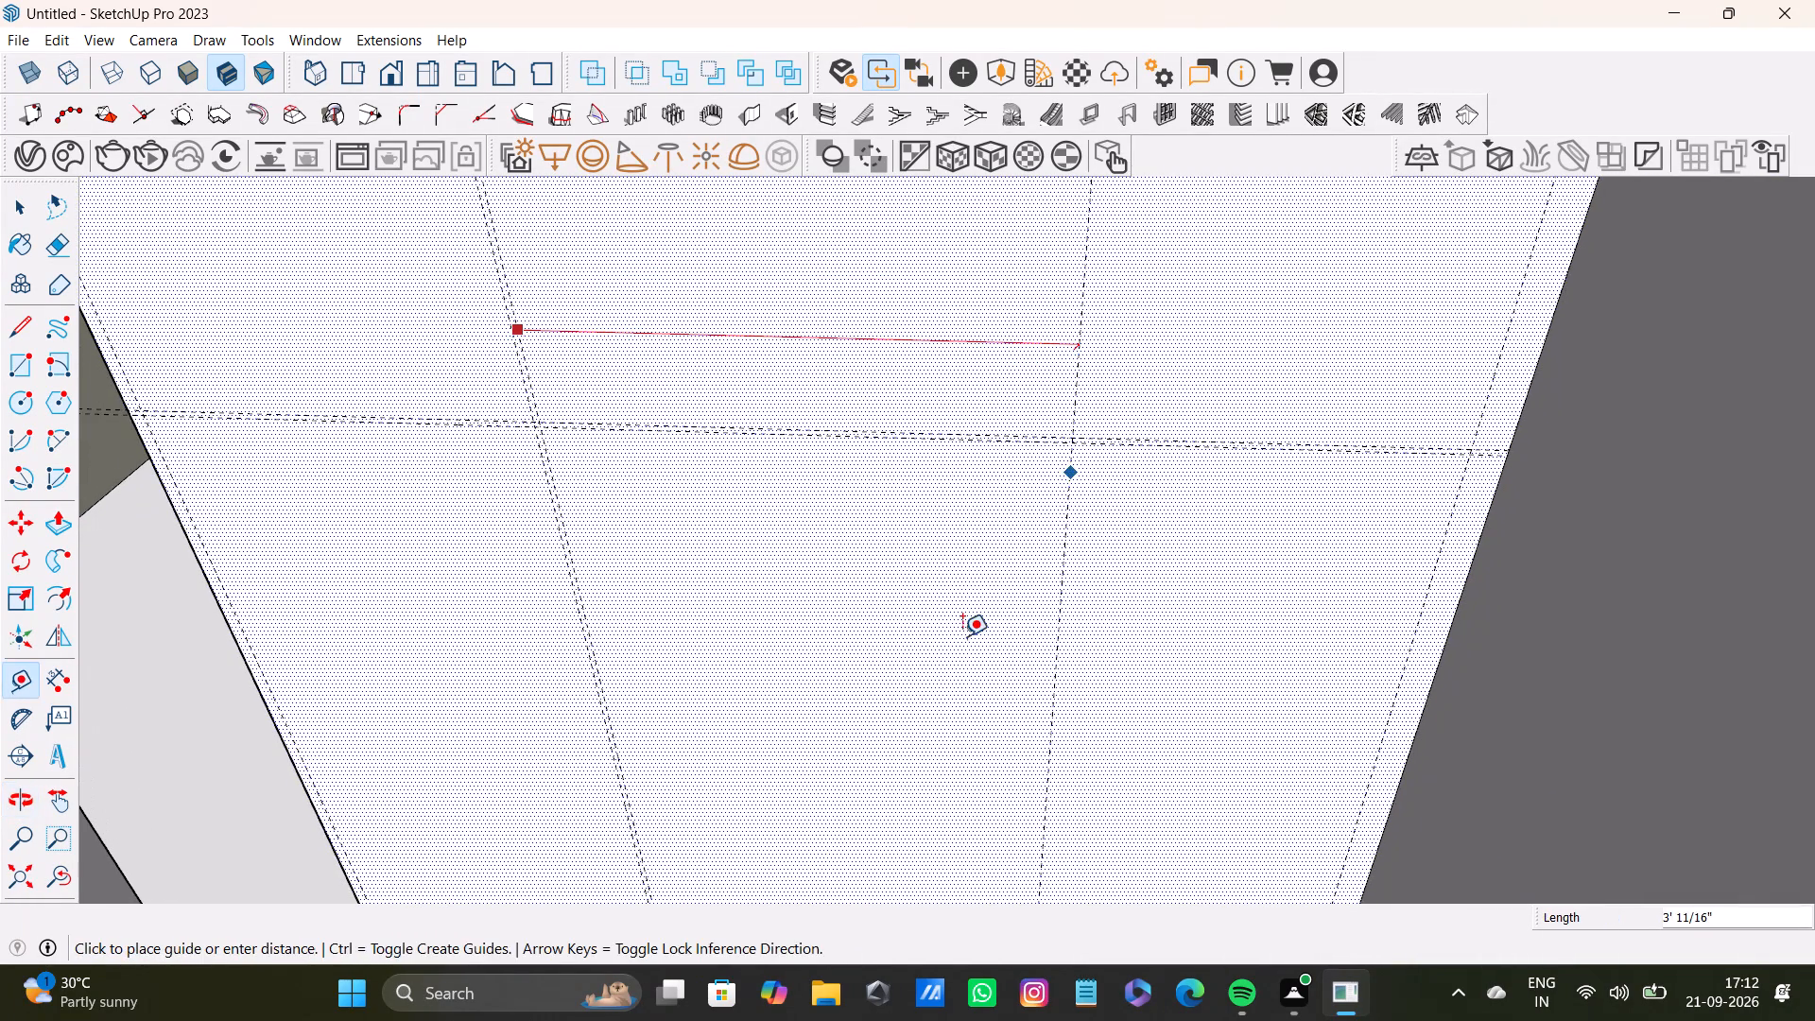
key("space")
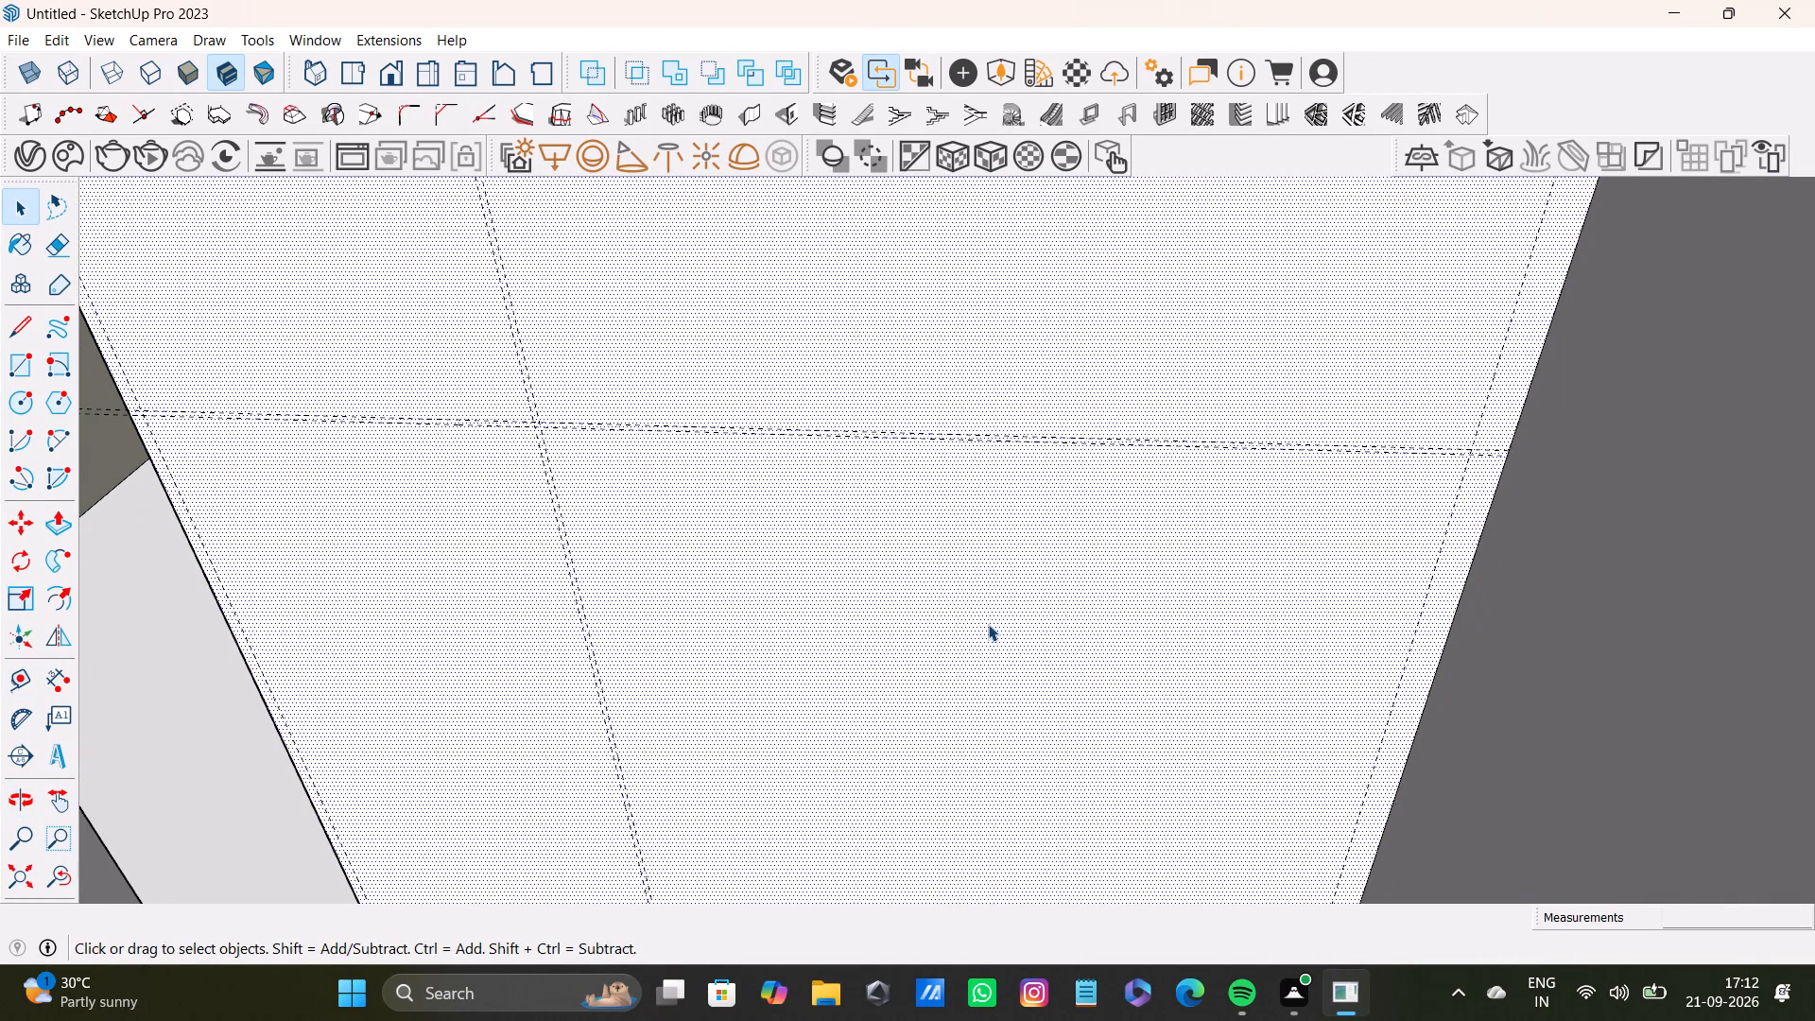
Place a vertical guide on the wall panel about 2' 3 5/8" in from the far-side guide.
key("t")
left_click_drag(1412, 656, 1398, 656)
scroll(1093, 642, "down", 4)
middle_click_drag(1050, 649, 1041, 649)
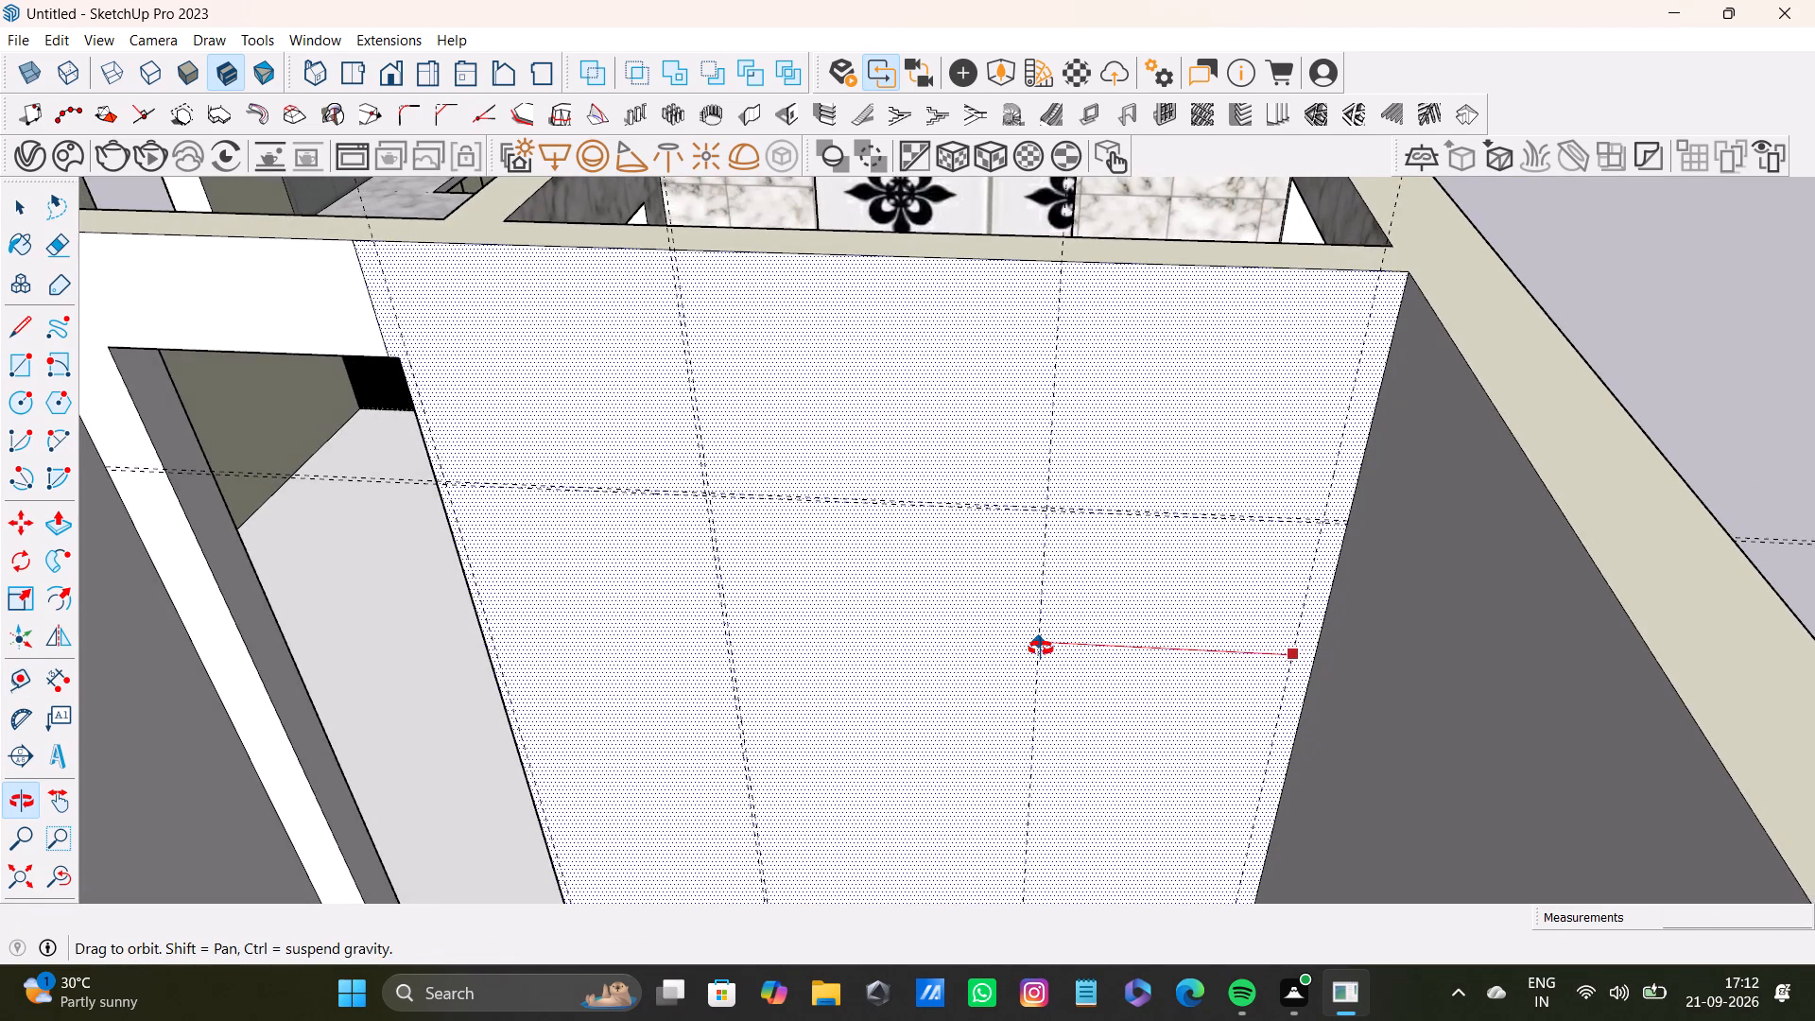
middle_click_drag(1041, 649, 1036, 653)
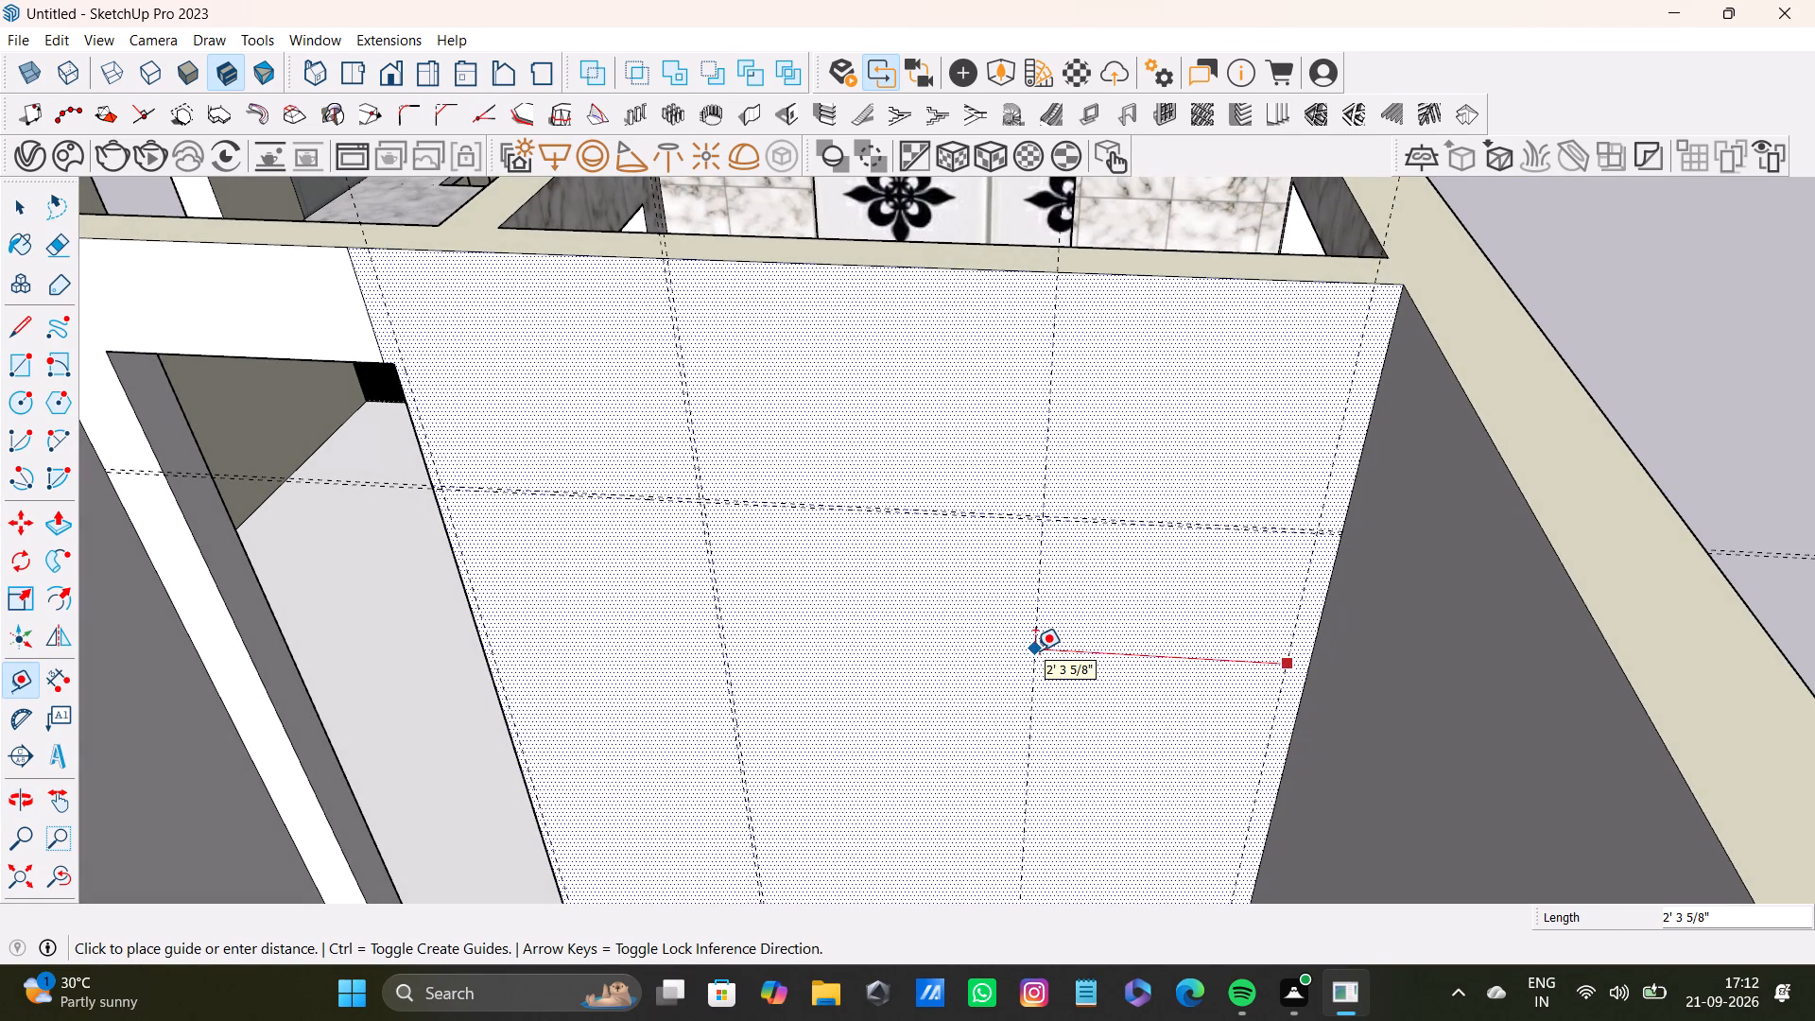
left_click(1042, 652)
Add a parallel vertical guide 0.4" from this second inner guide, on its doorway side.
left_click(1046, 664)
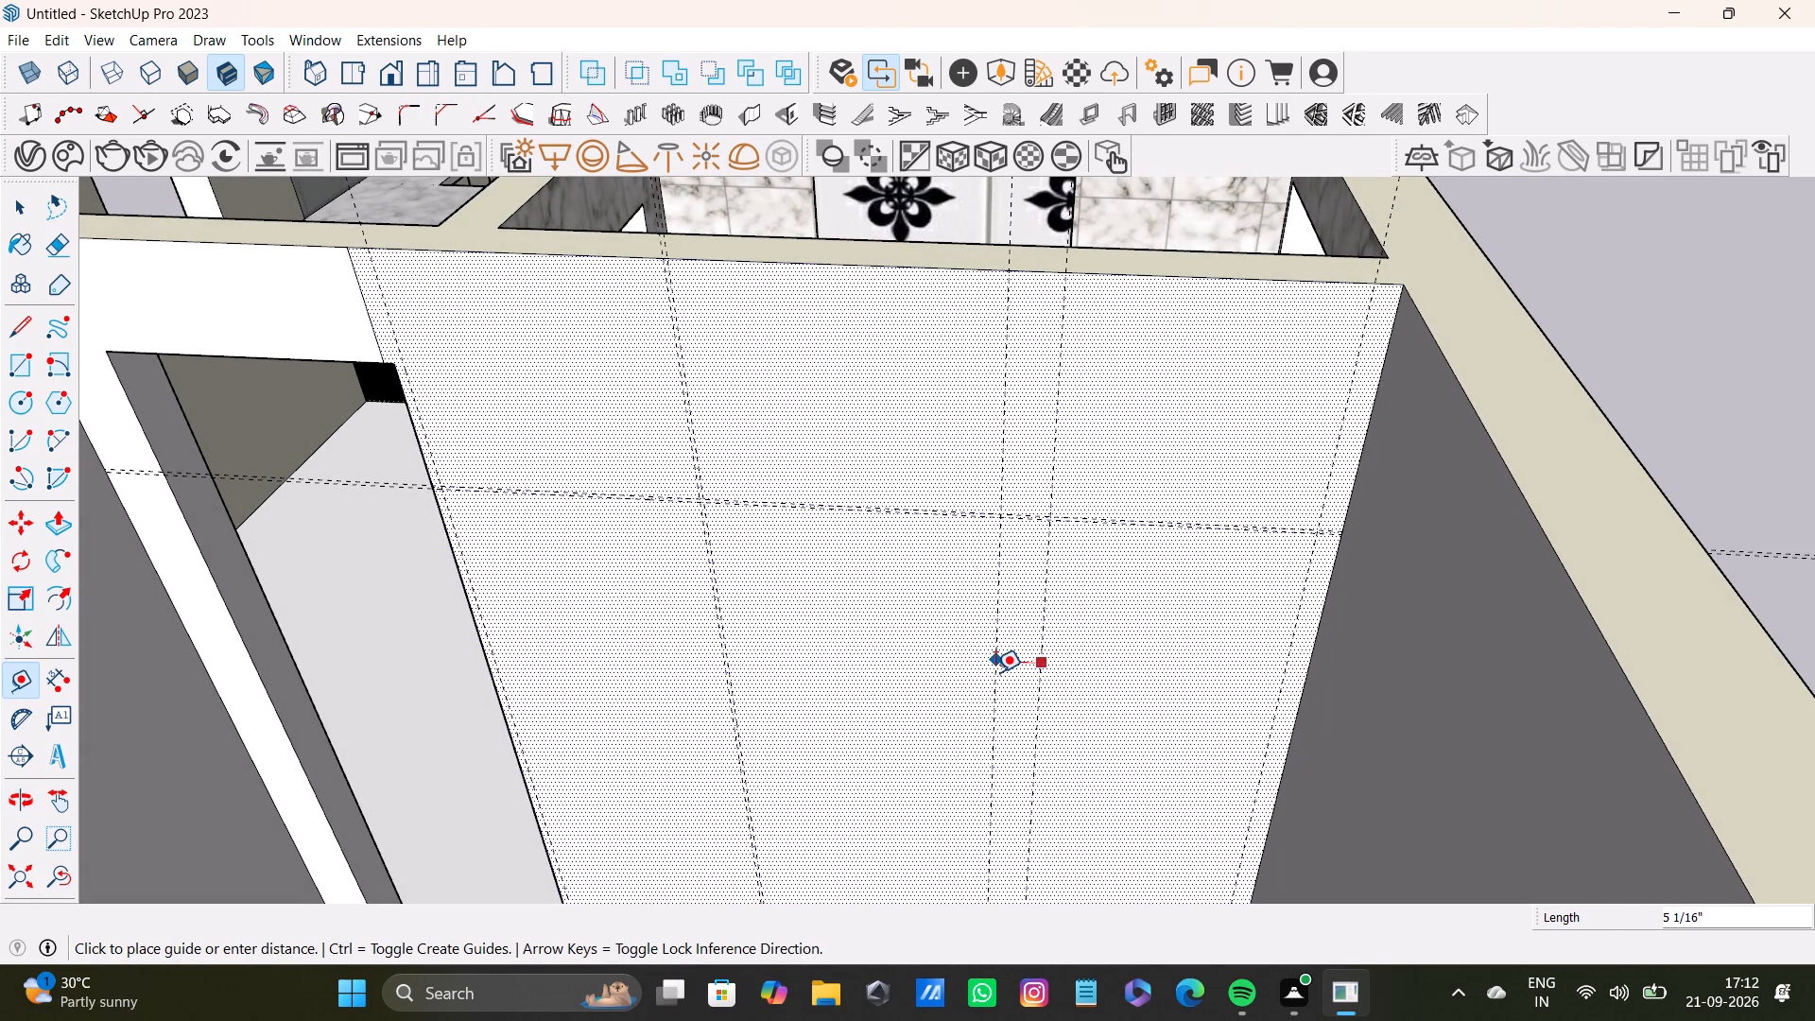
type("0.4")
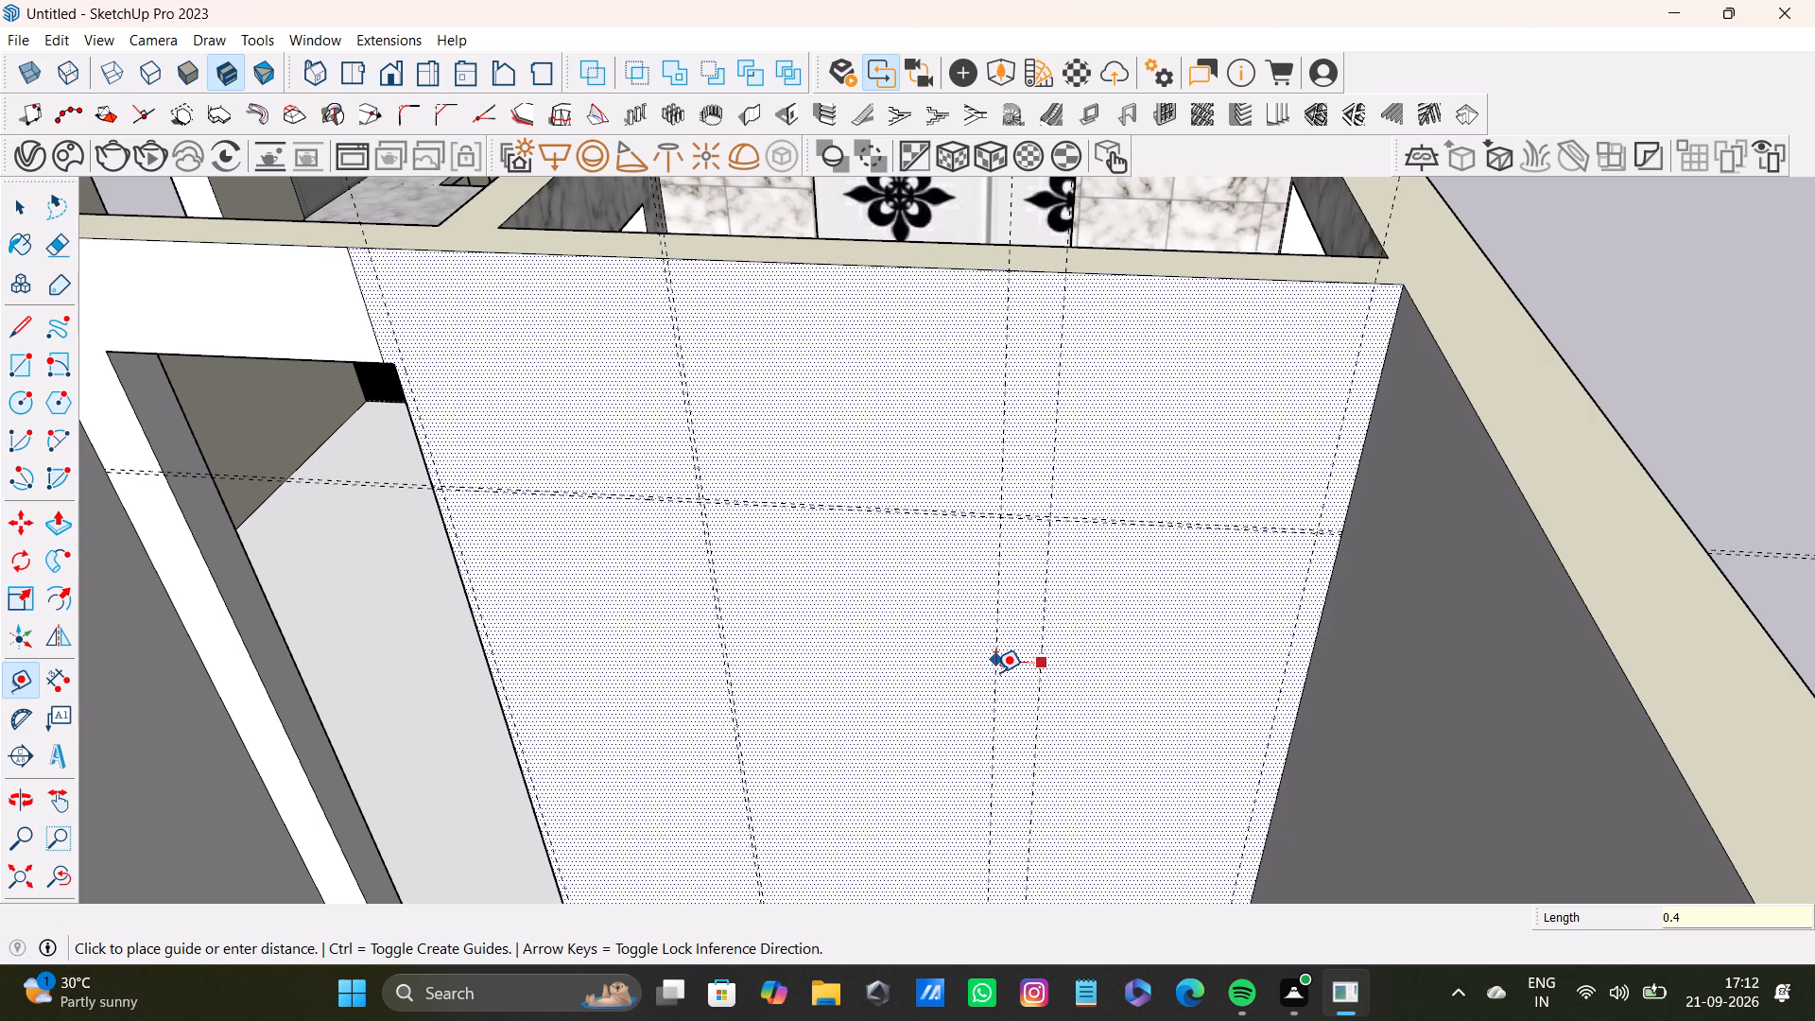
key("shift+quotedbl")
key("Return")
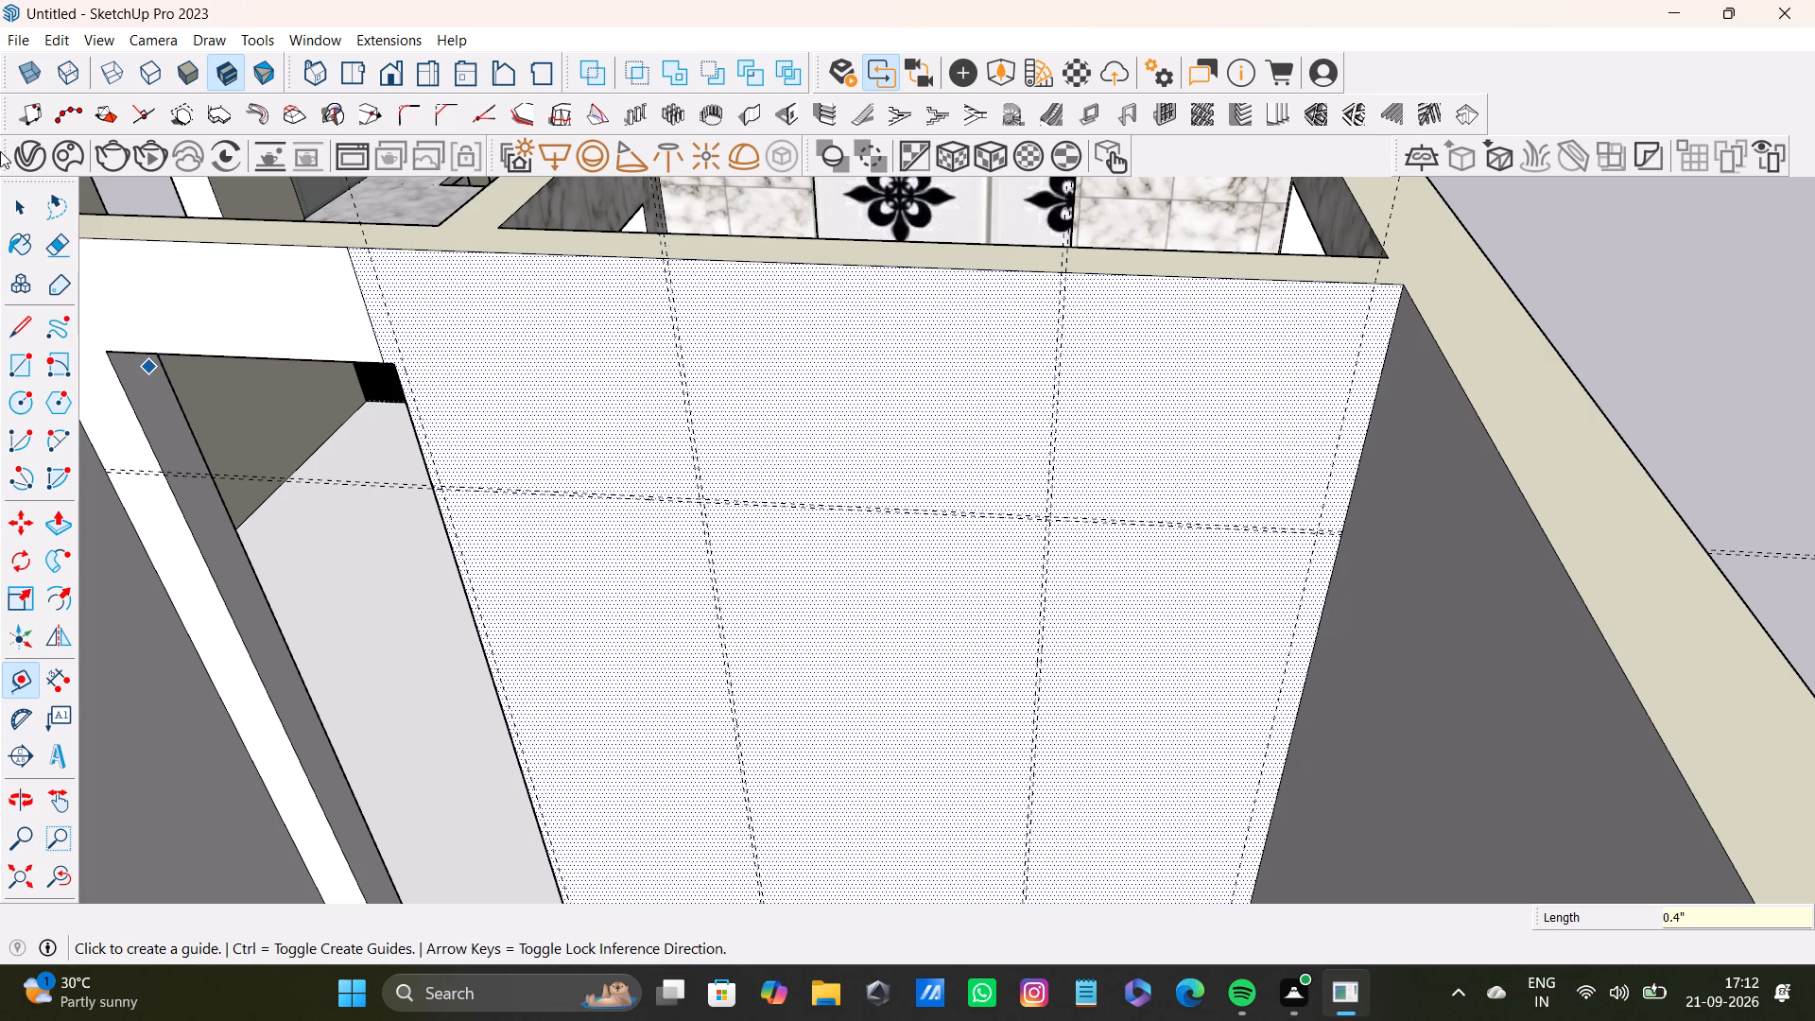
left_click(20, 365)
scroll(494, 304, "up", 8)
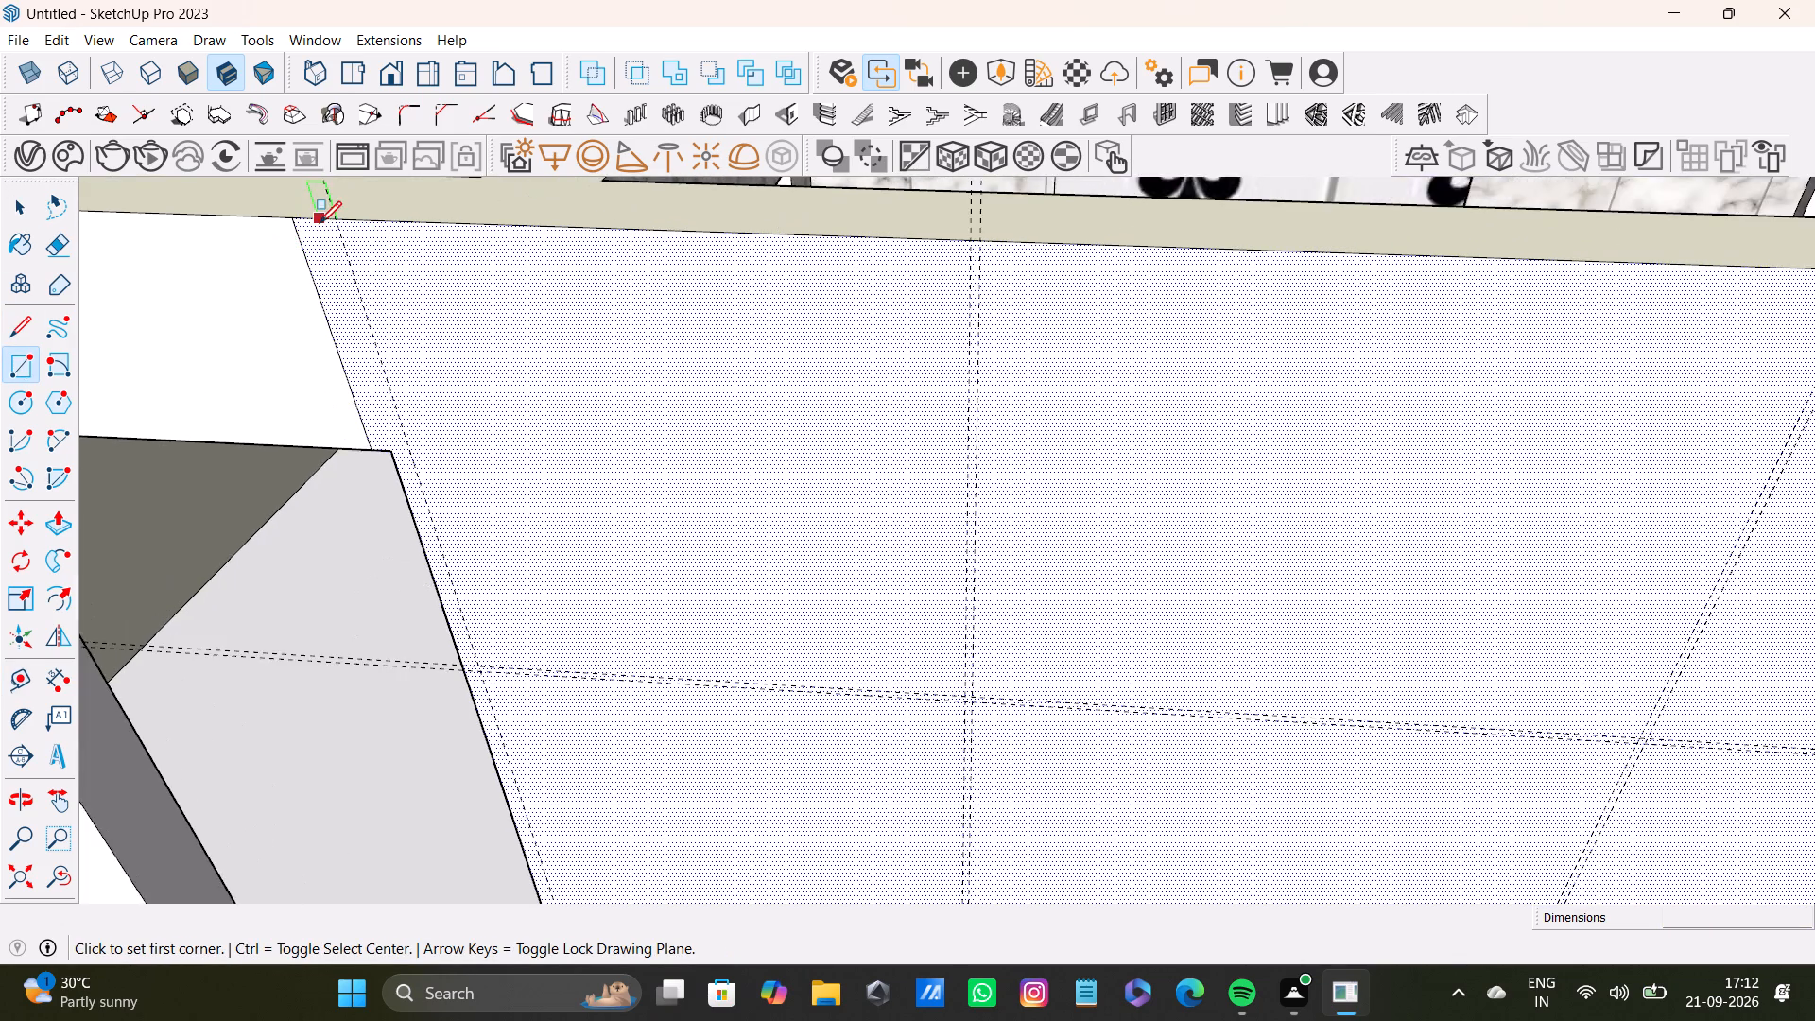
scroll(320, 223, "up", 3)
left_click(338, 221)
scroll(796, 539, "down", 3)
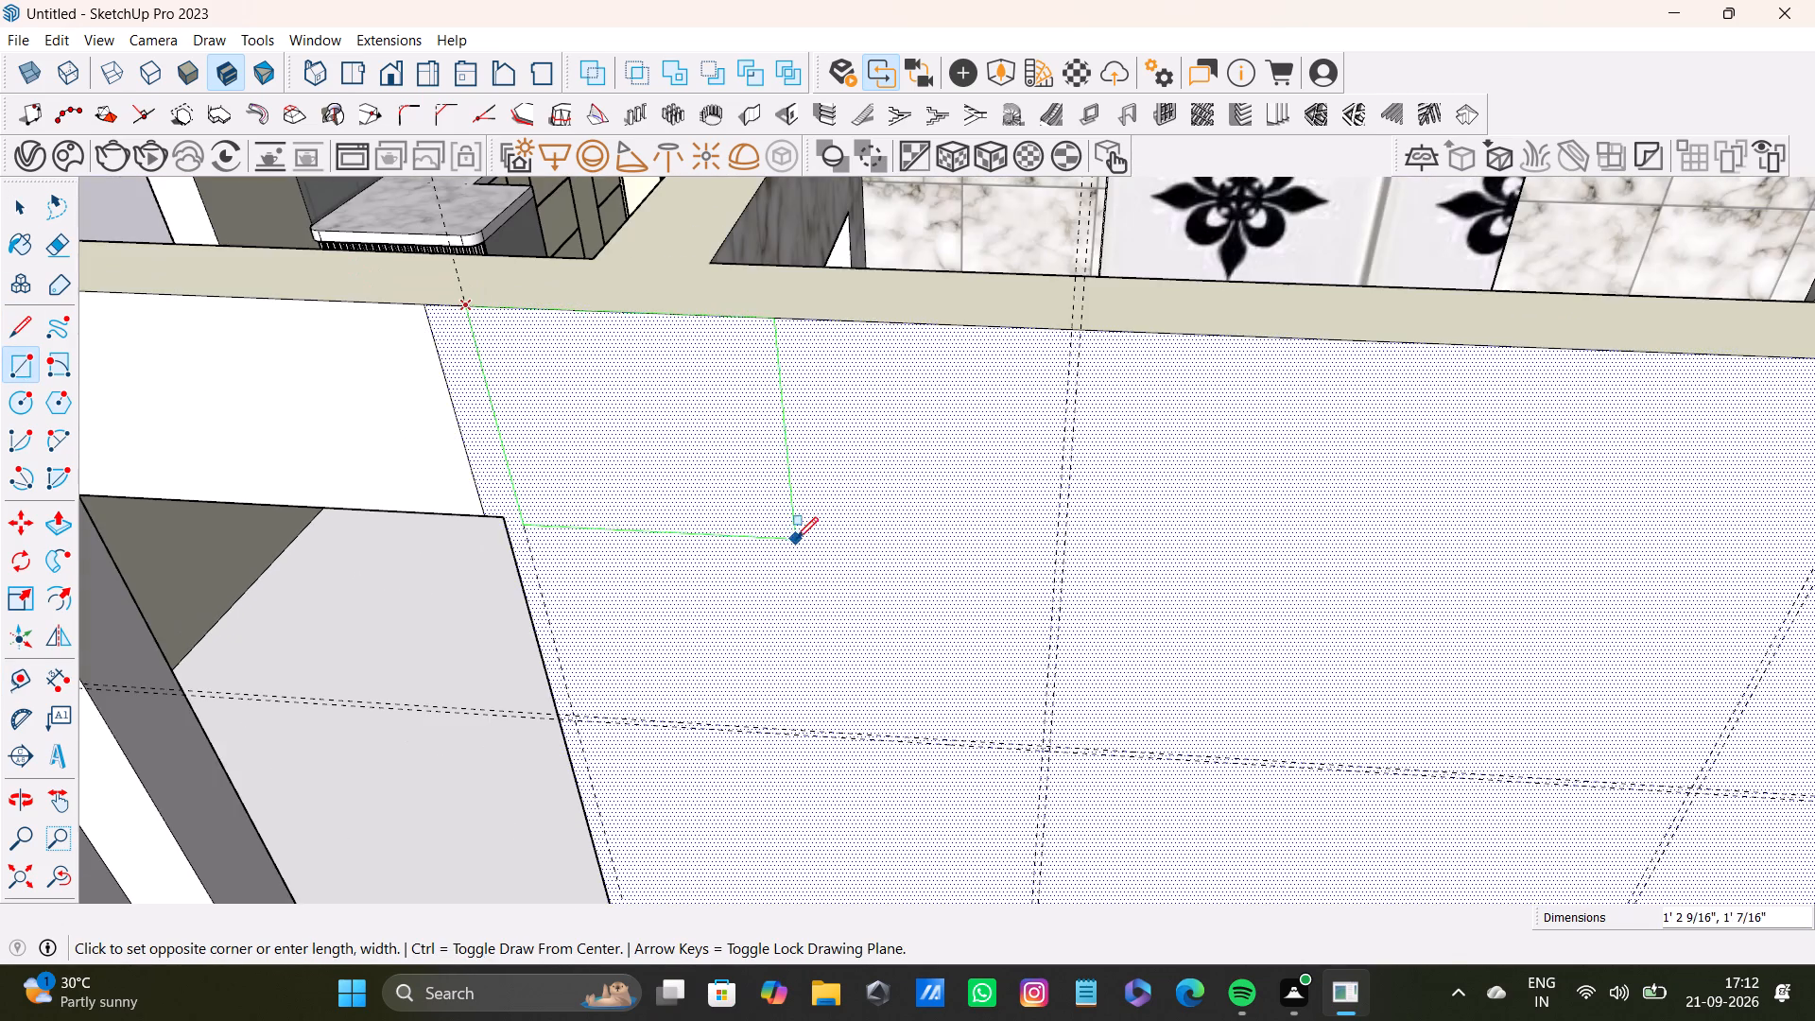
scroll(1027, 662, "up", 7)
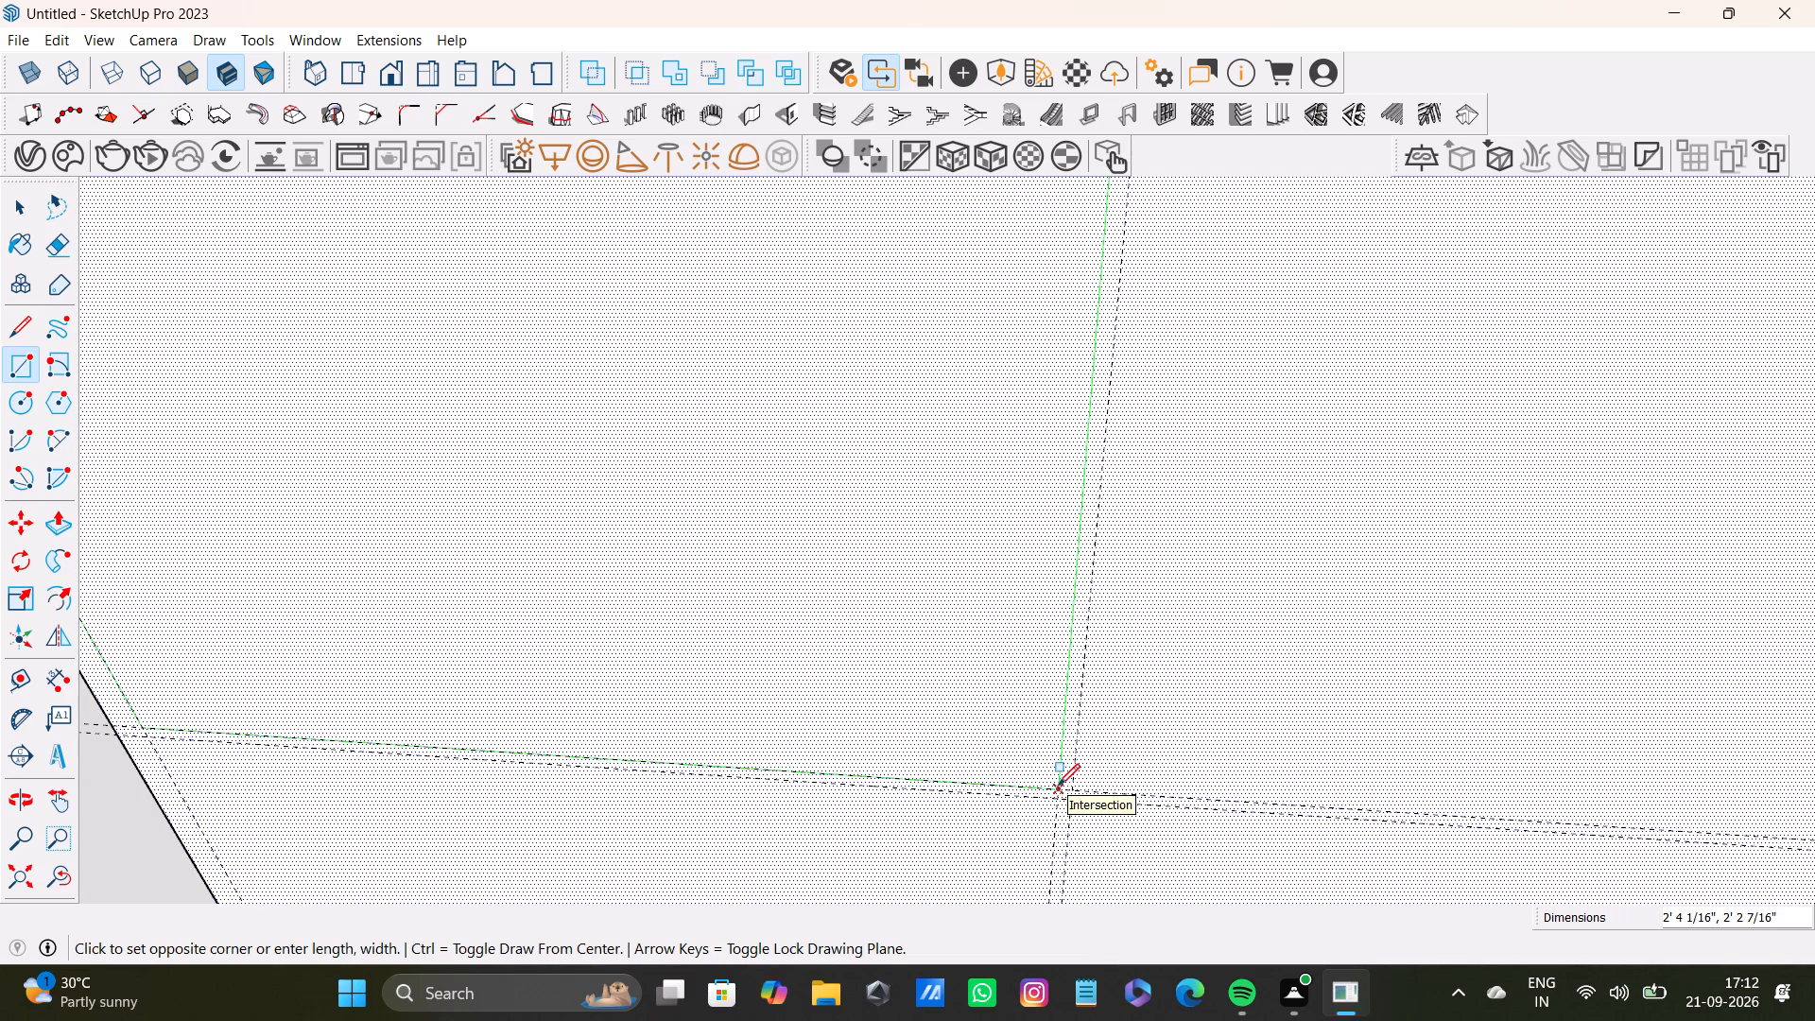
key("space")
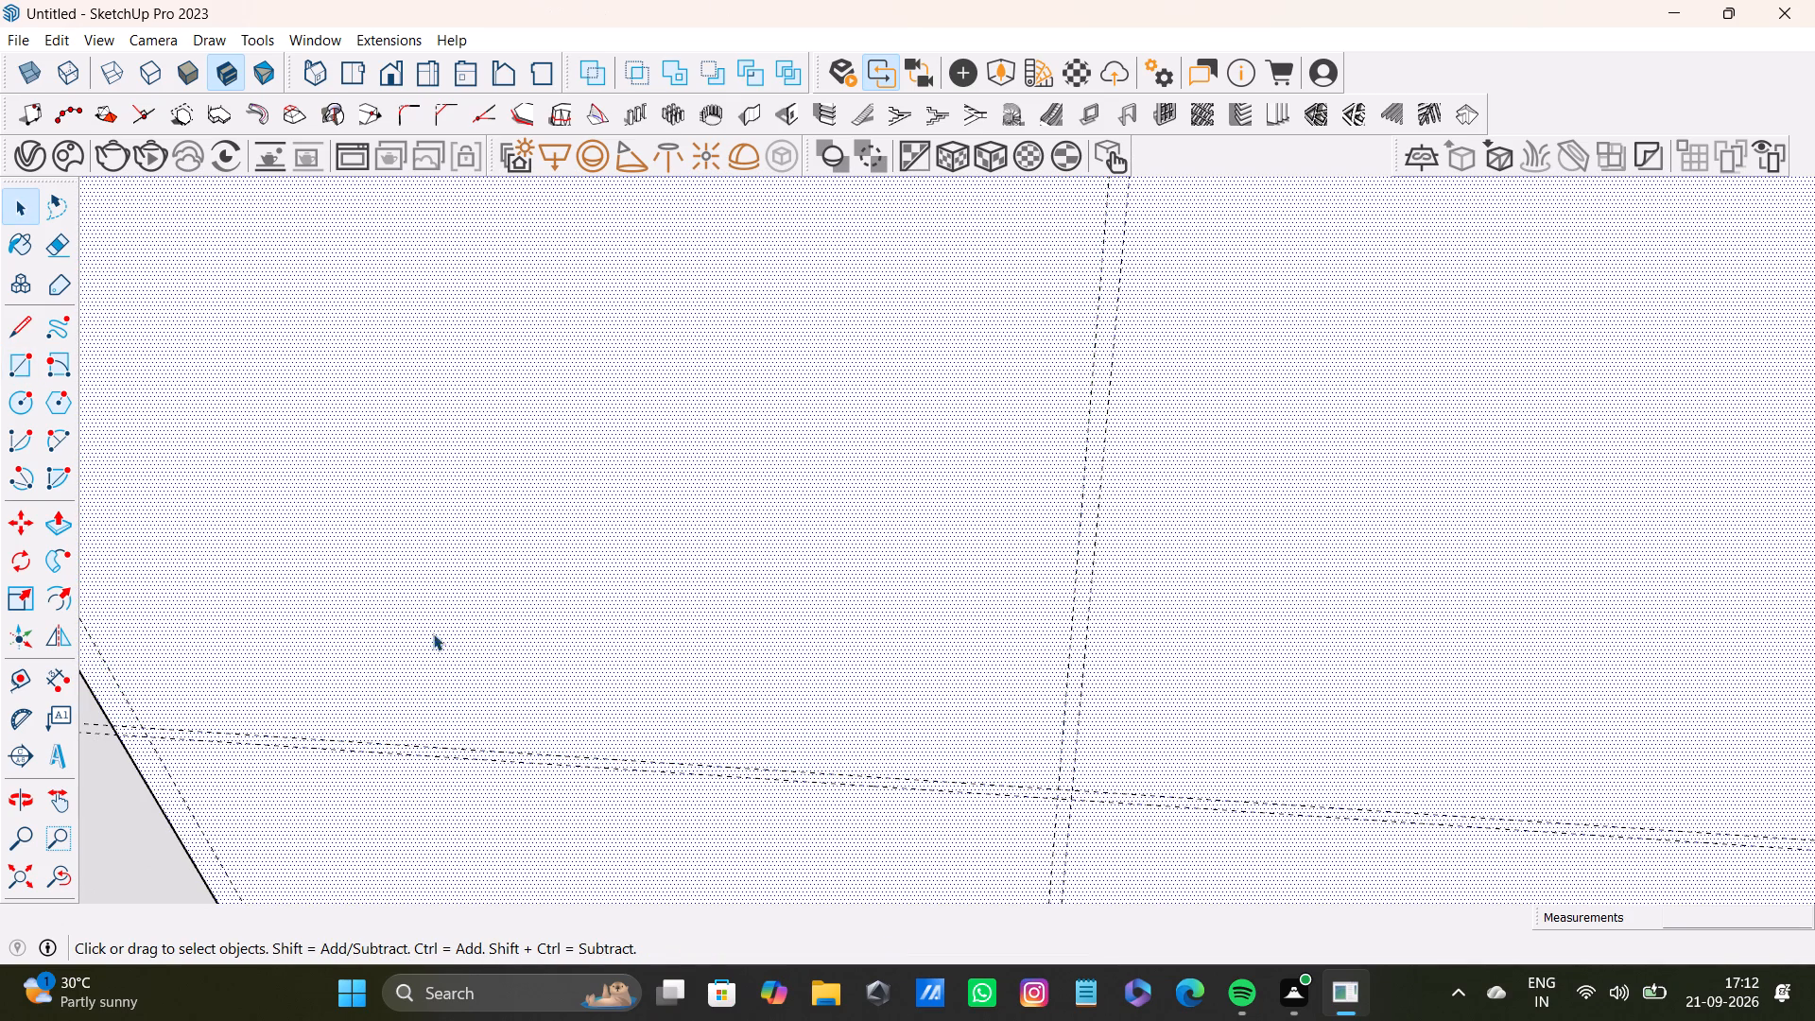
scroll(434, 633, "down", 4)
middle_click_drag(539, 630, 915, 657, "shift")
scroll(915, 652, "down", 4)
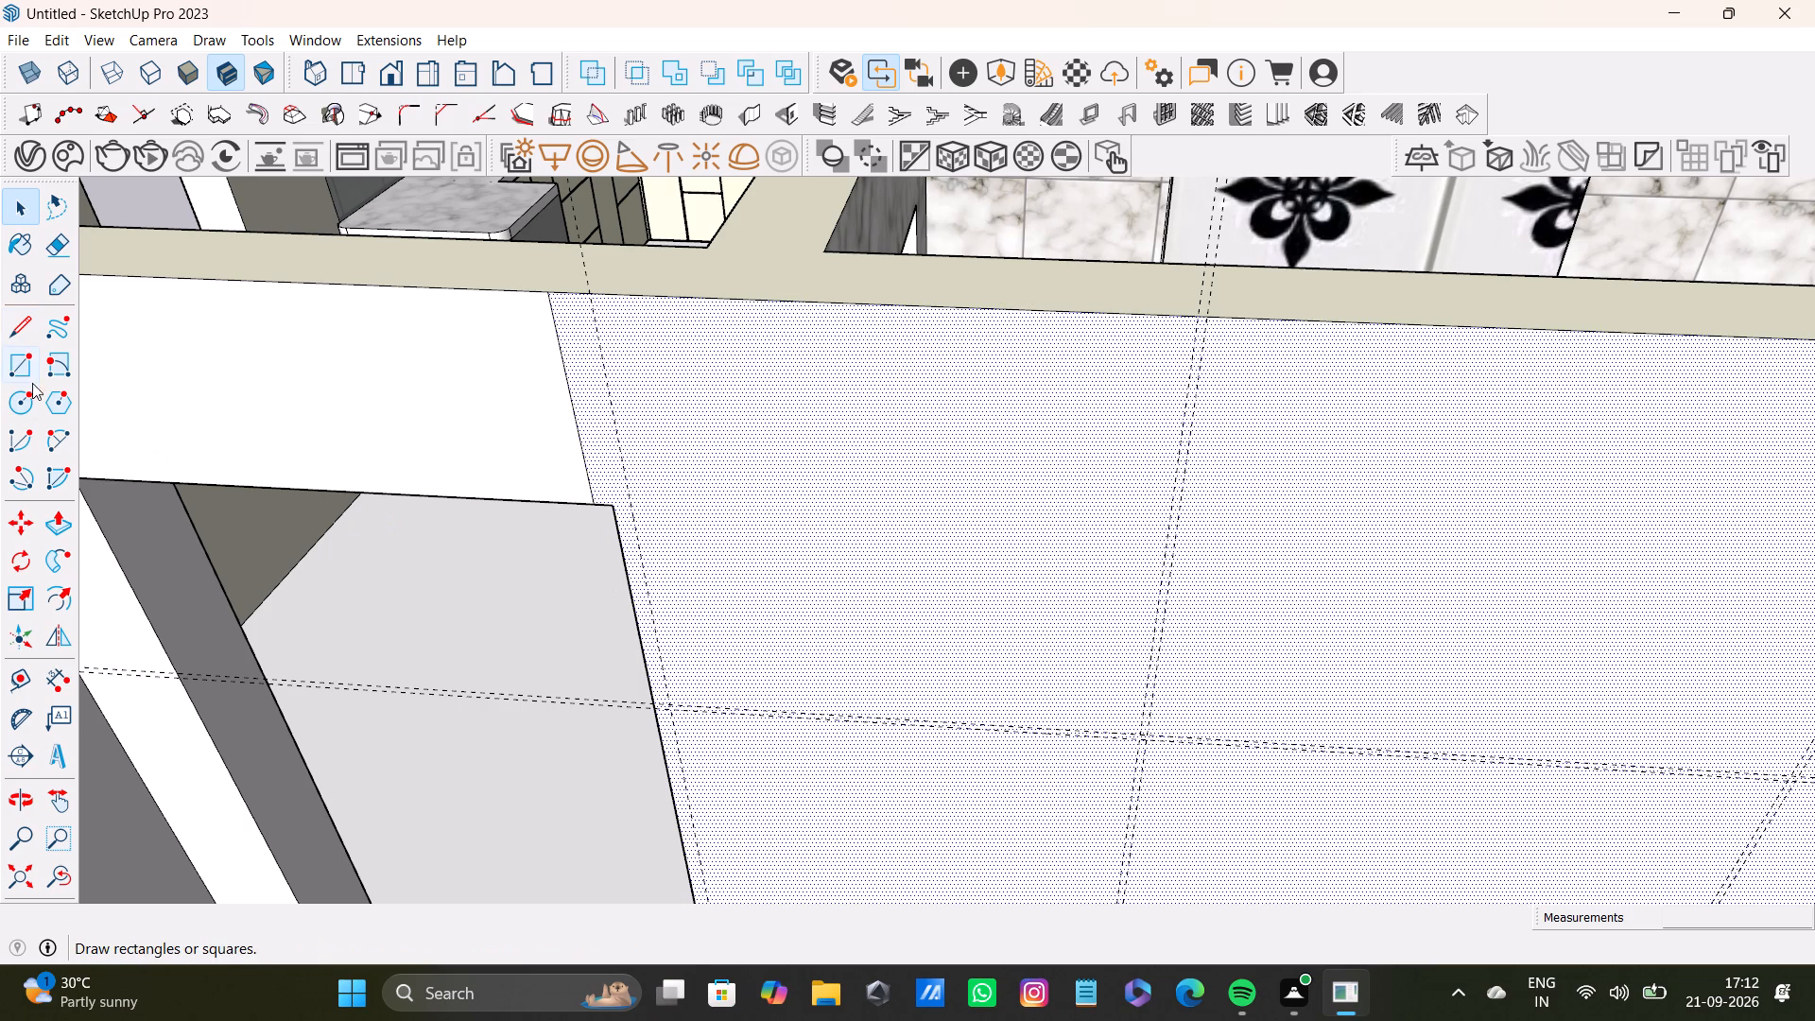
Draw a rectangle about 2' 3 11/16" by 2' 2 7/16" between the guides in the wall's upper cell nearest the doorway.
left_click(26, 368)
scroll(564, 345, "up", 6)
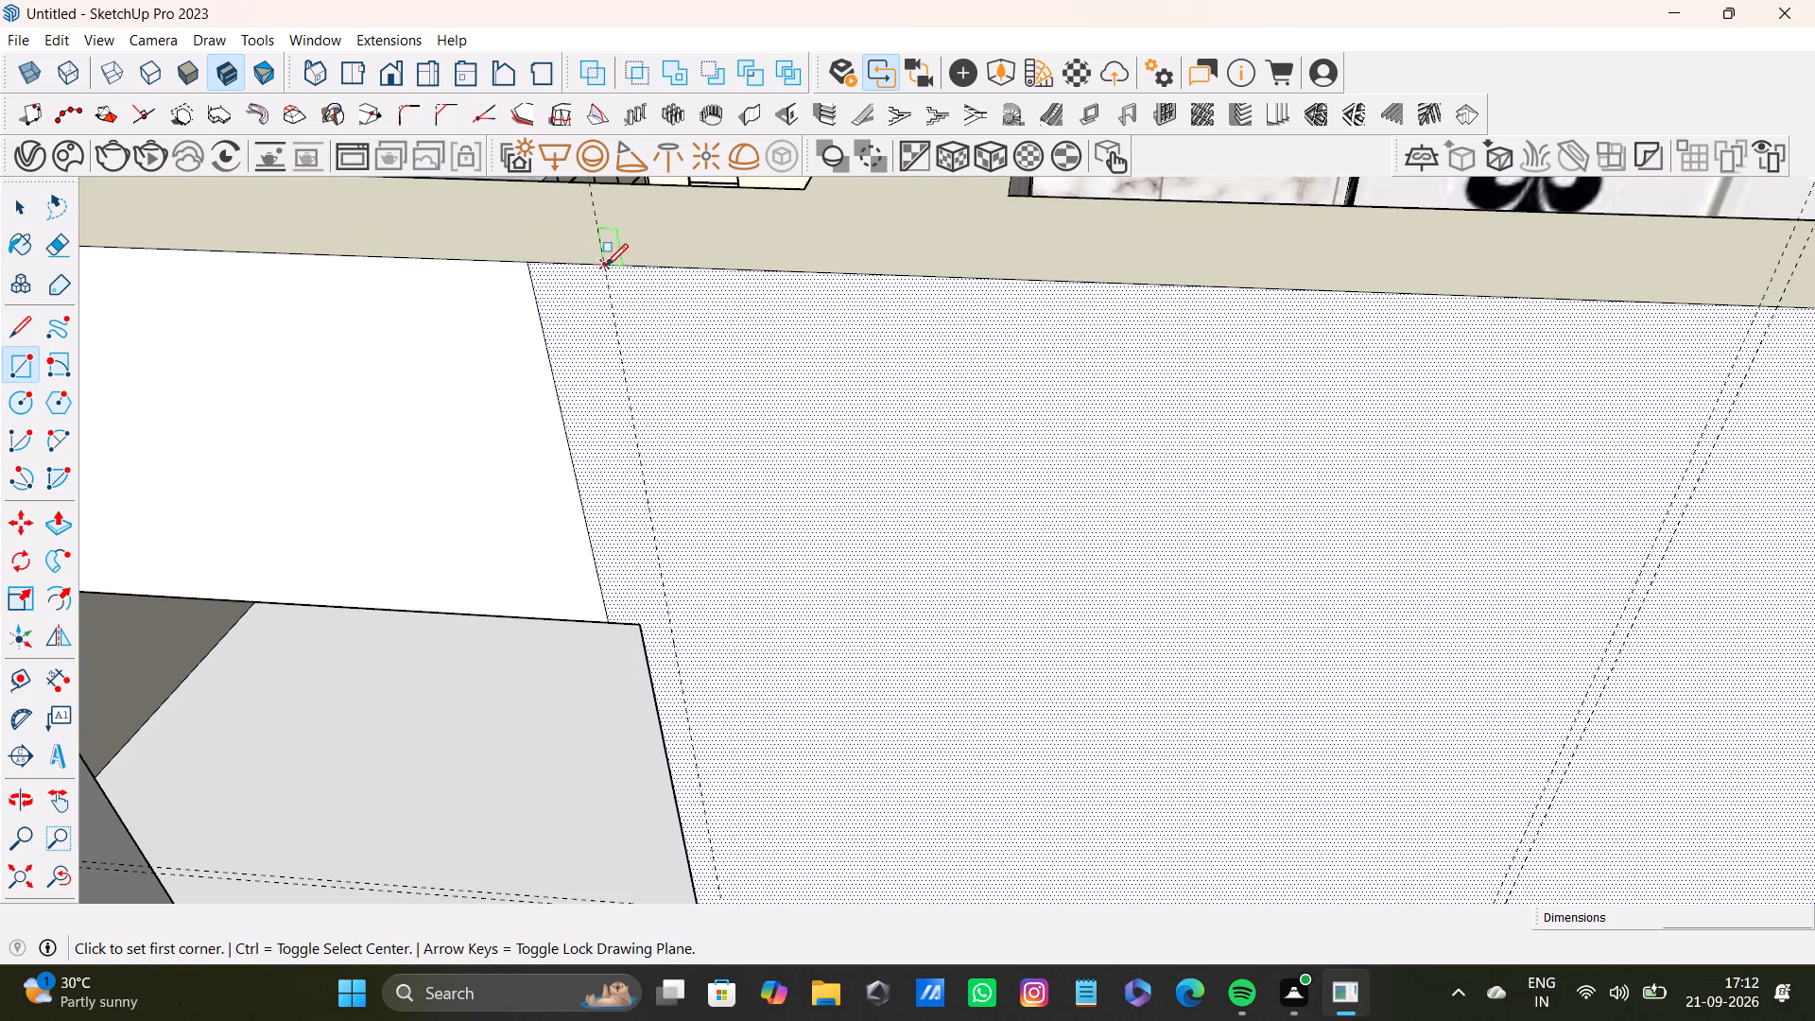
left_click(606, 266)
scroll(824, 493, "down", 3)
middle_click_drag(1108, 588, 959, 406, "shift")
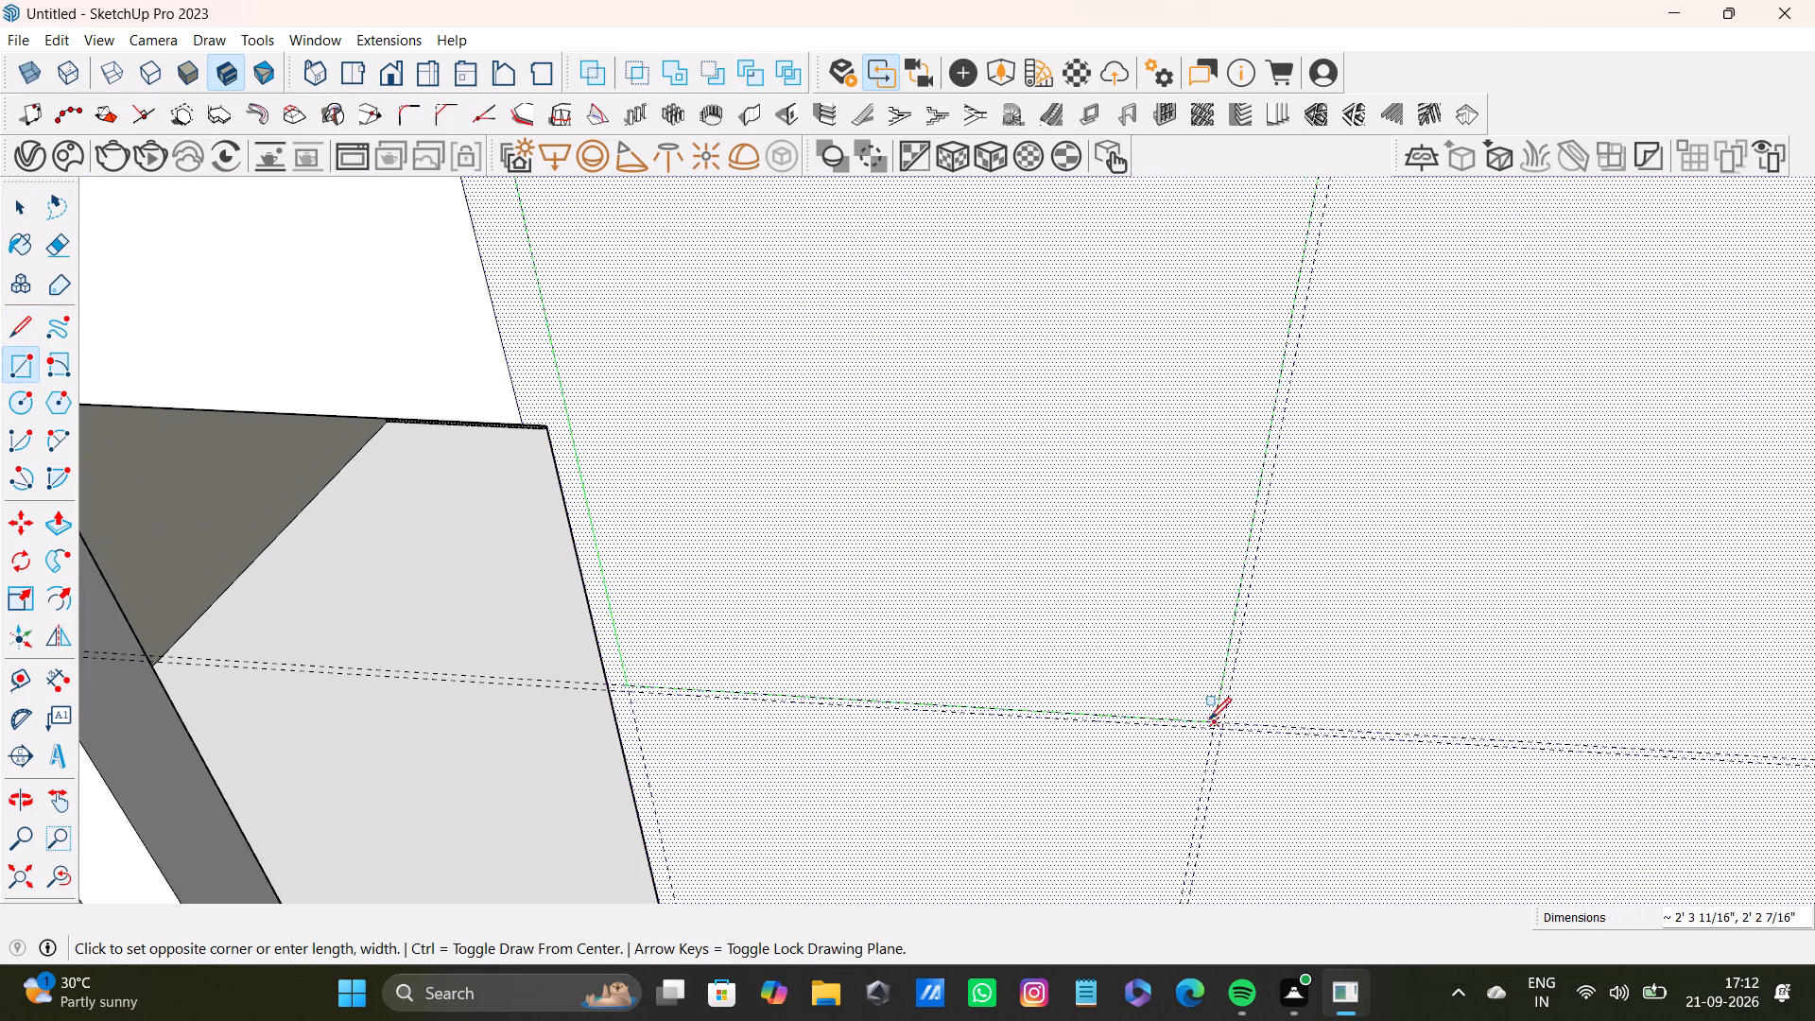
left_click(1217, 720)
Draw a rectangle about 2' 4" wide and 7' 9" tall below it, from under the horizontal gap down to the wall's bottom edge.
scroll(1201, 683, "down", 3)
middle_click_drag(1206, 635, 945, 485, "shift")
scroll(785, 656, "up", 2)
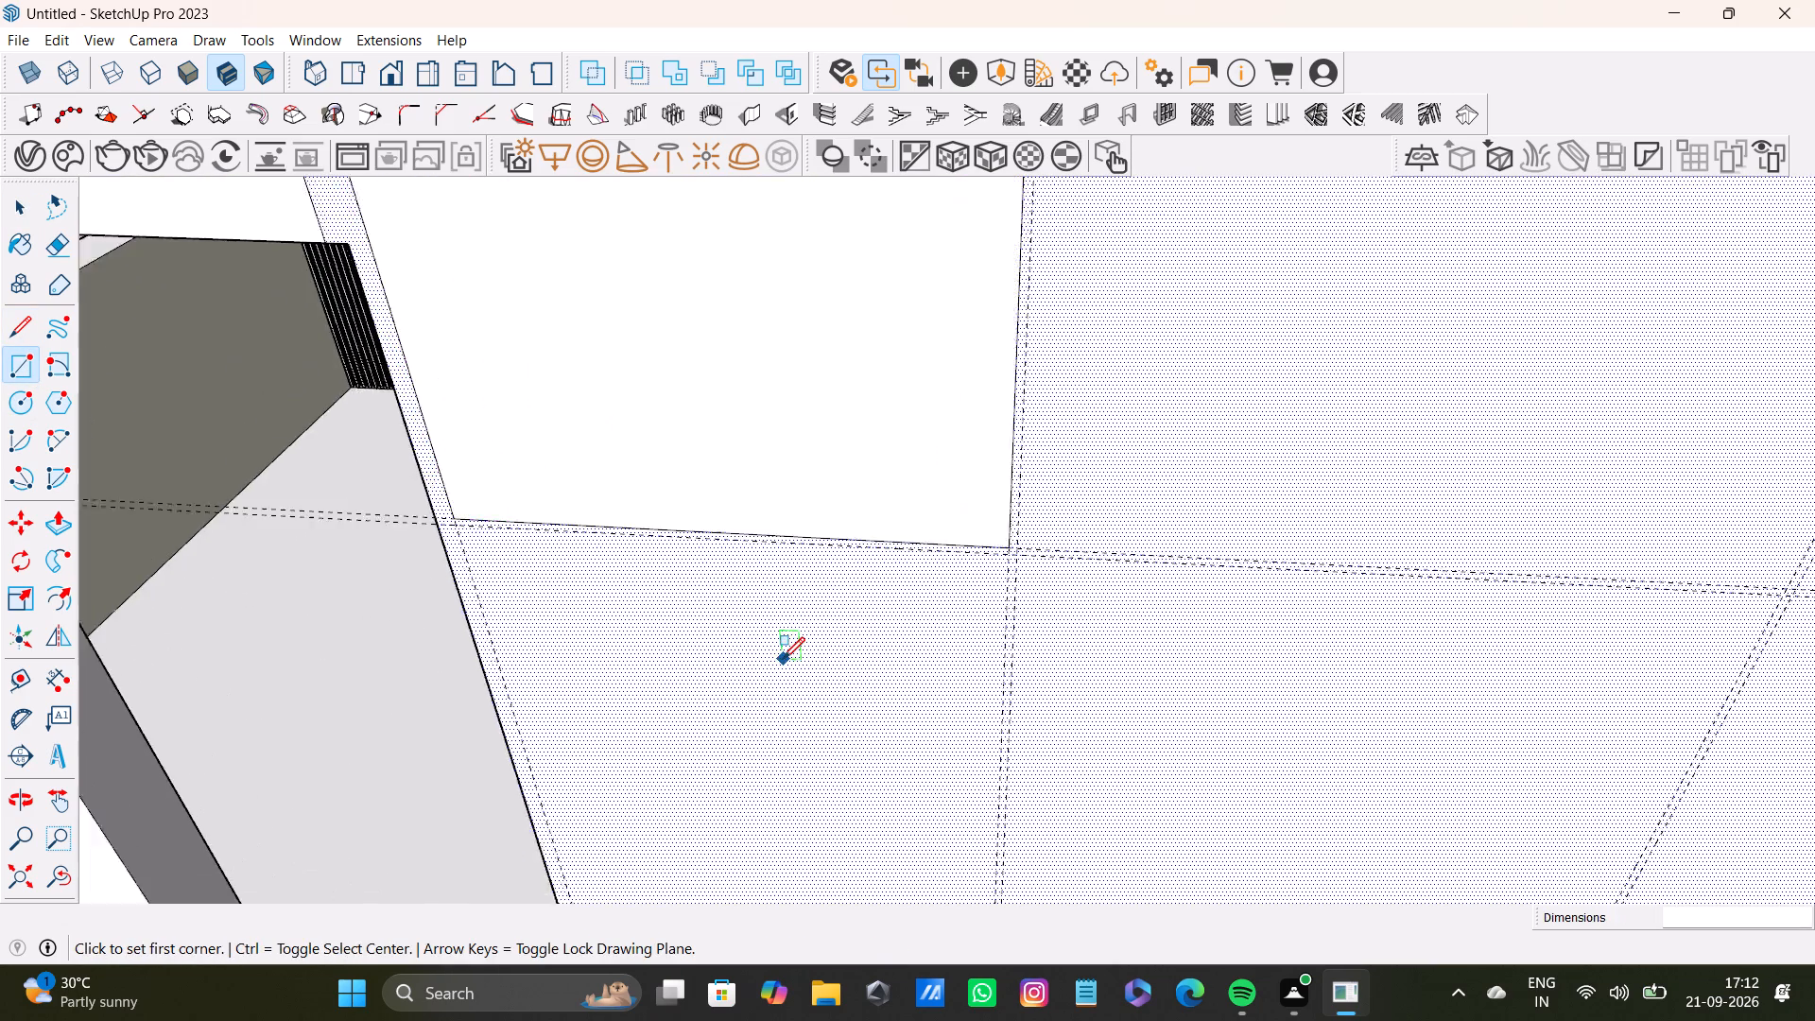
scroll(783, 659, "up", 1)
middle_click_drag(783, 659, 888, 515, "shift")
scroll(698, 467, "up", 6)
left_click(454, 309)
scroll(695, 473, "down", 3)
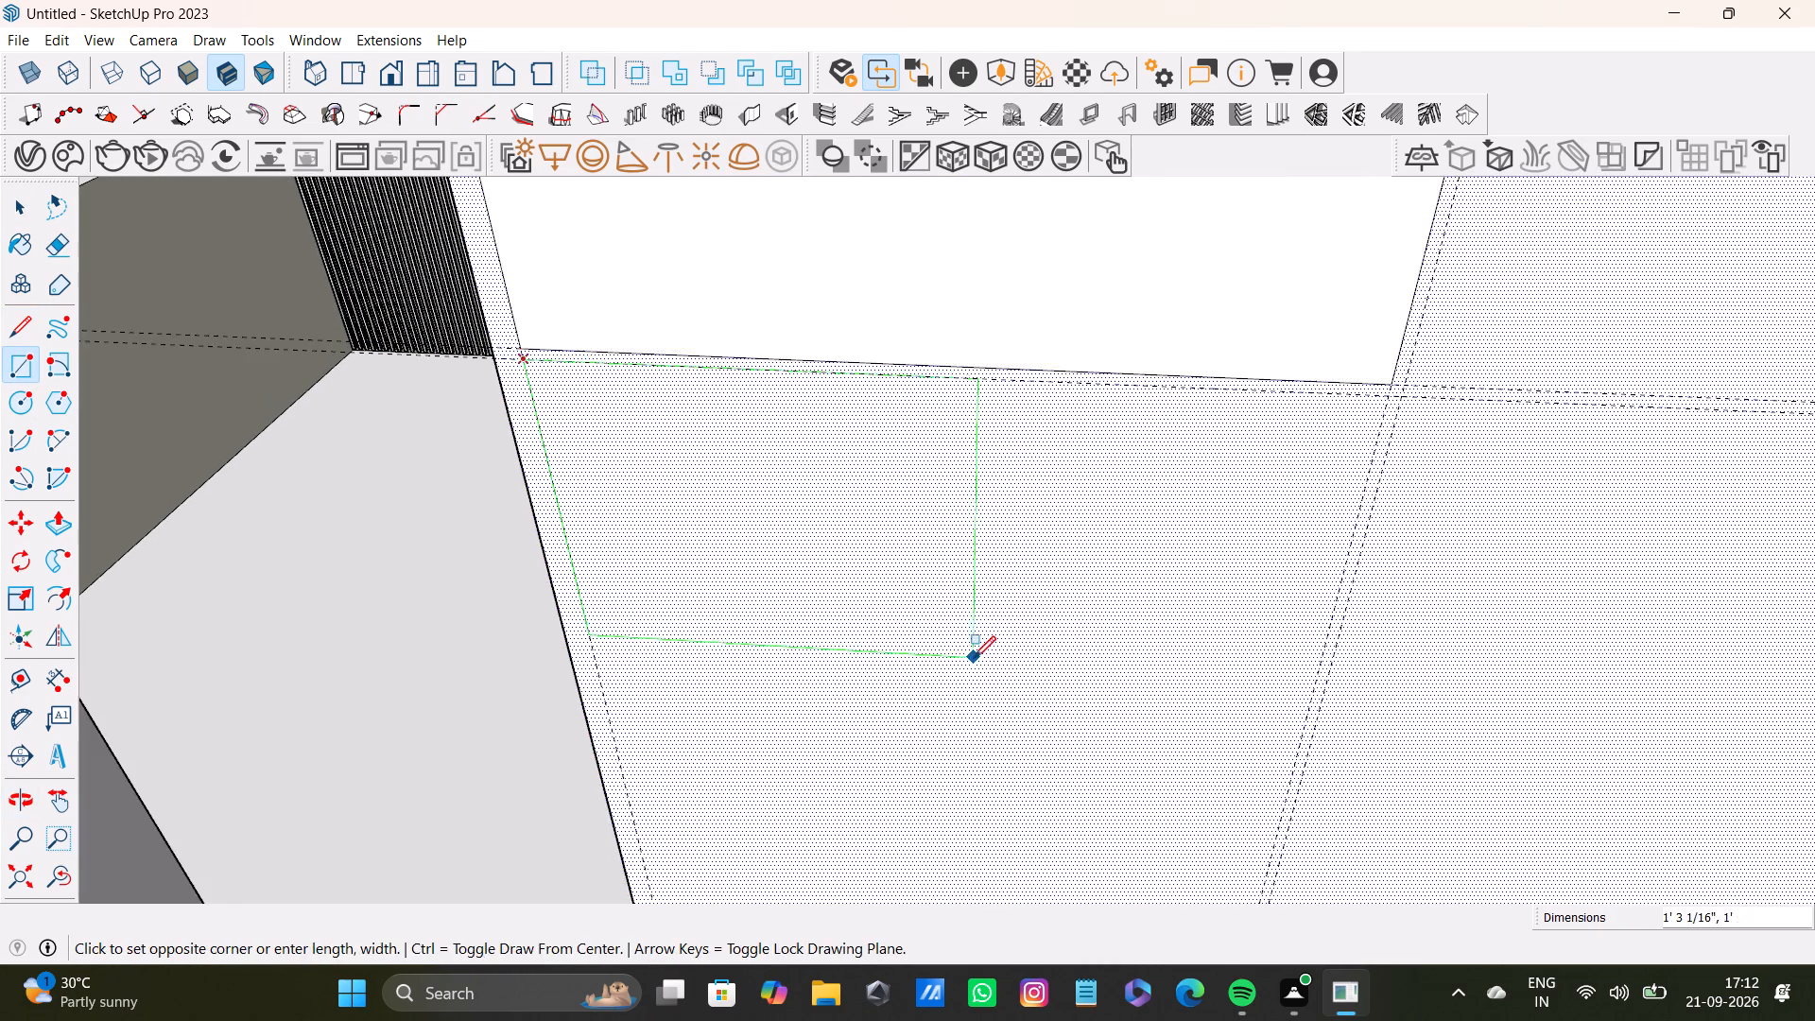
middle_click_drag(974, 658, 831, 213, "shift")
scroll(830, 255, "down", 3)
middle_click_drag(867, 534, 866, 238, "shift")
scroll(890, 498, "down", 1)
middle_click_drag(890, 546, 893, 418)
scroll(893, 515, "up", 7)
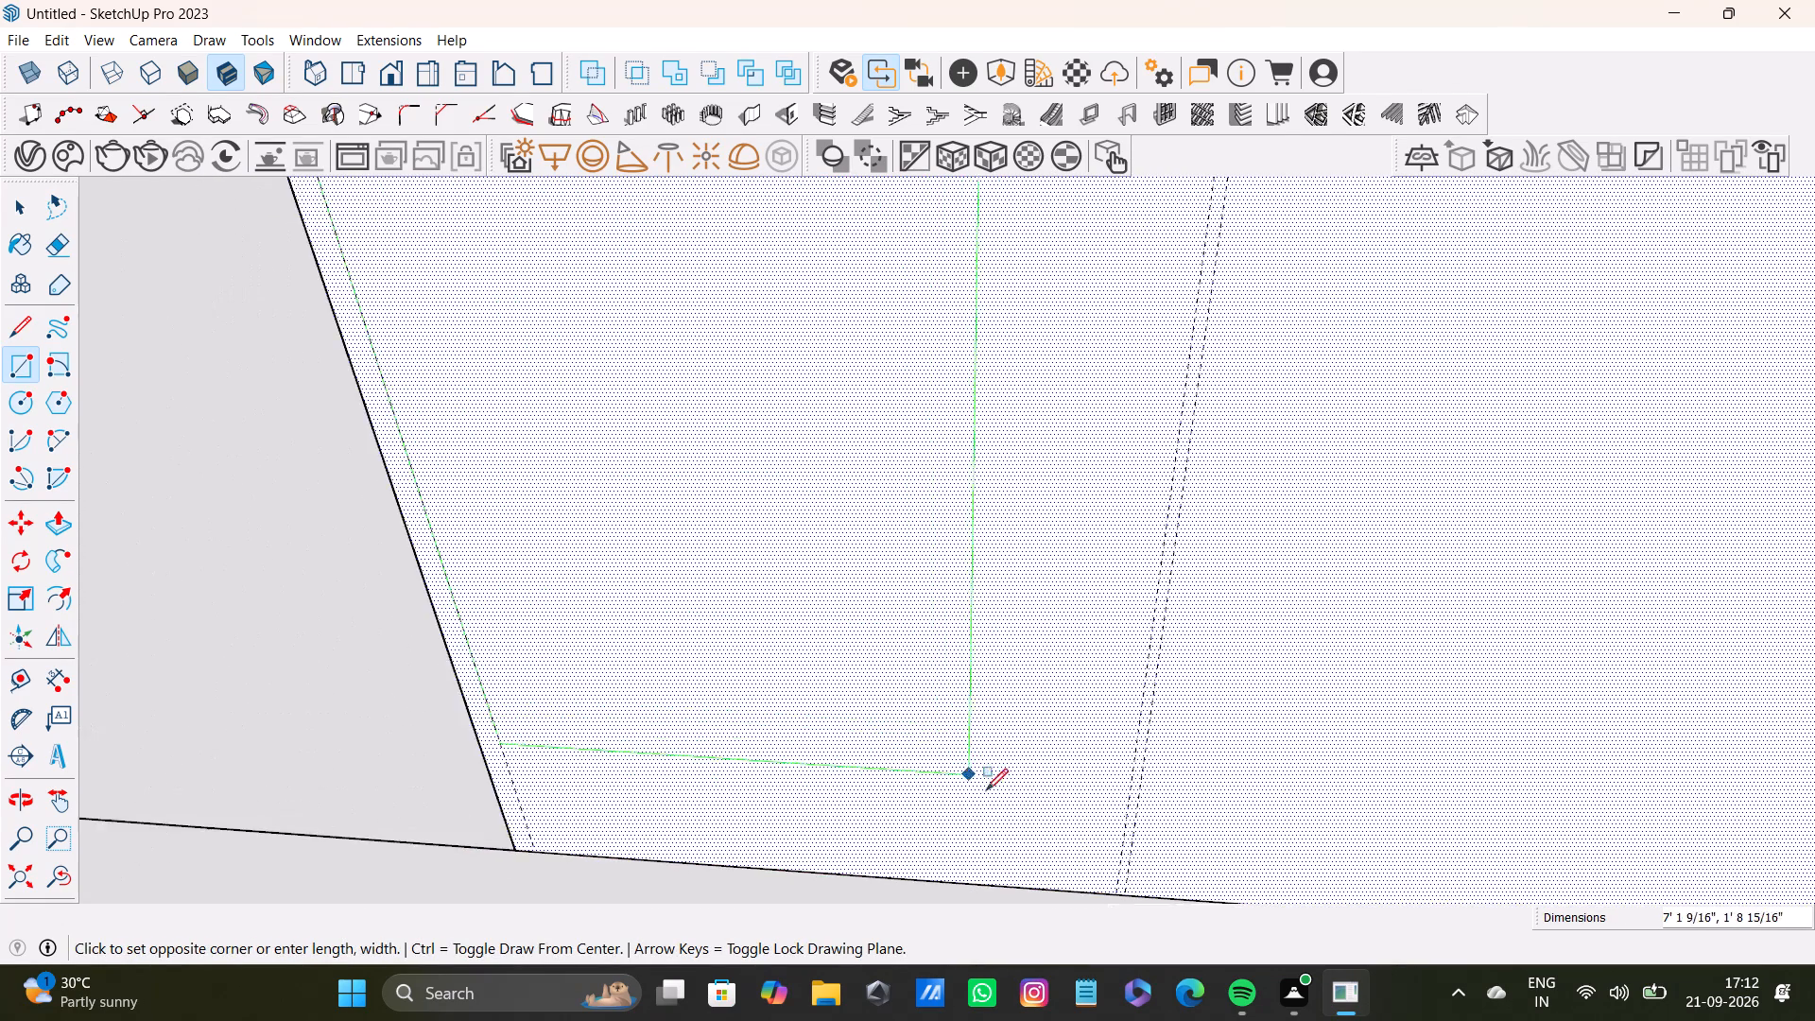
scroll(986, 790, "up", 6)
middle_click_drag(1134, 859, 1100, 635, "shift")
scroll(1109, 639, "up", 2)
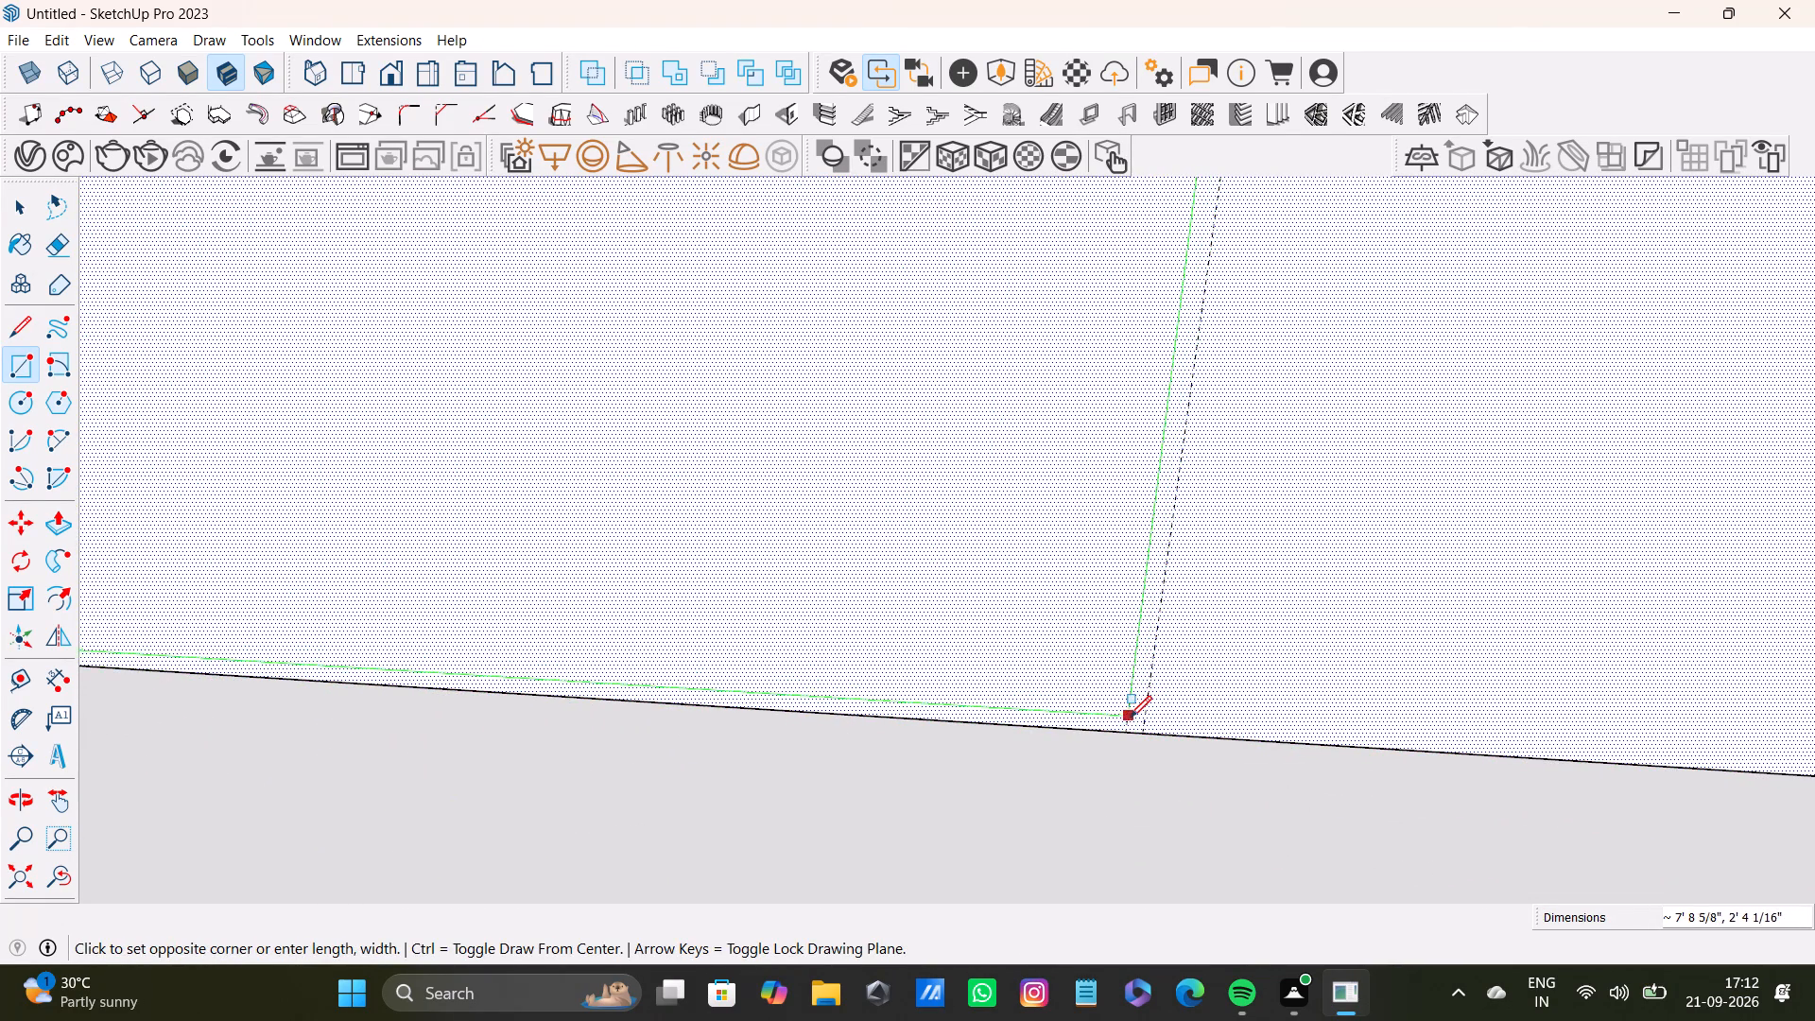
left_click(1130, 724)
Draw a rectangle about 2' 11 13/16" by 2' 2 7/16" in the upper middle cell, between the two vertical guide gaps.
scroll(1111, 709, "down", 10)
middle_click_drag(1020, 459, 1037, 810)
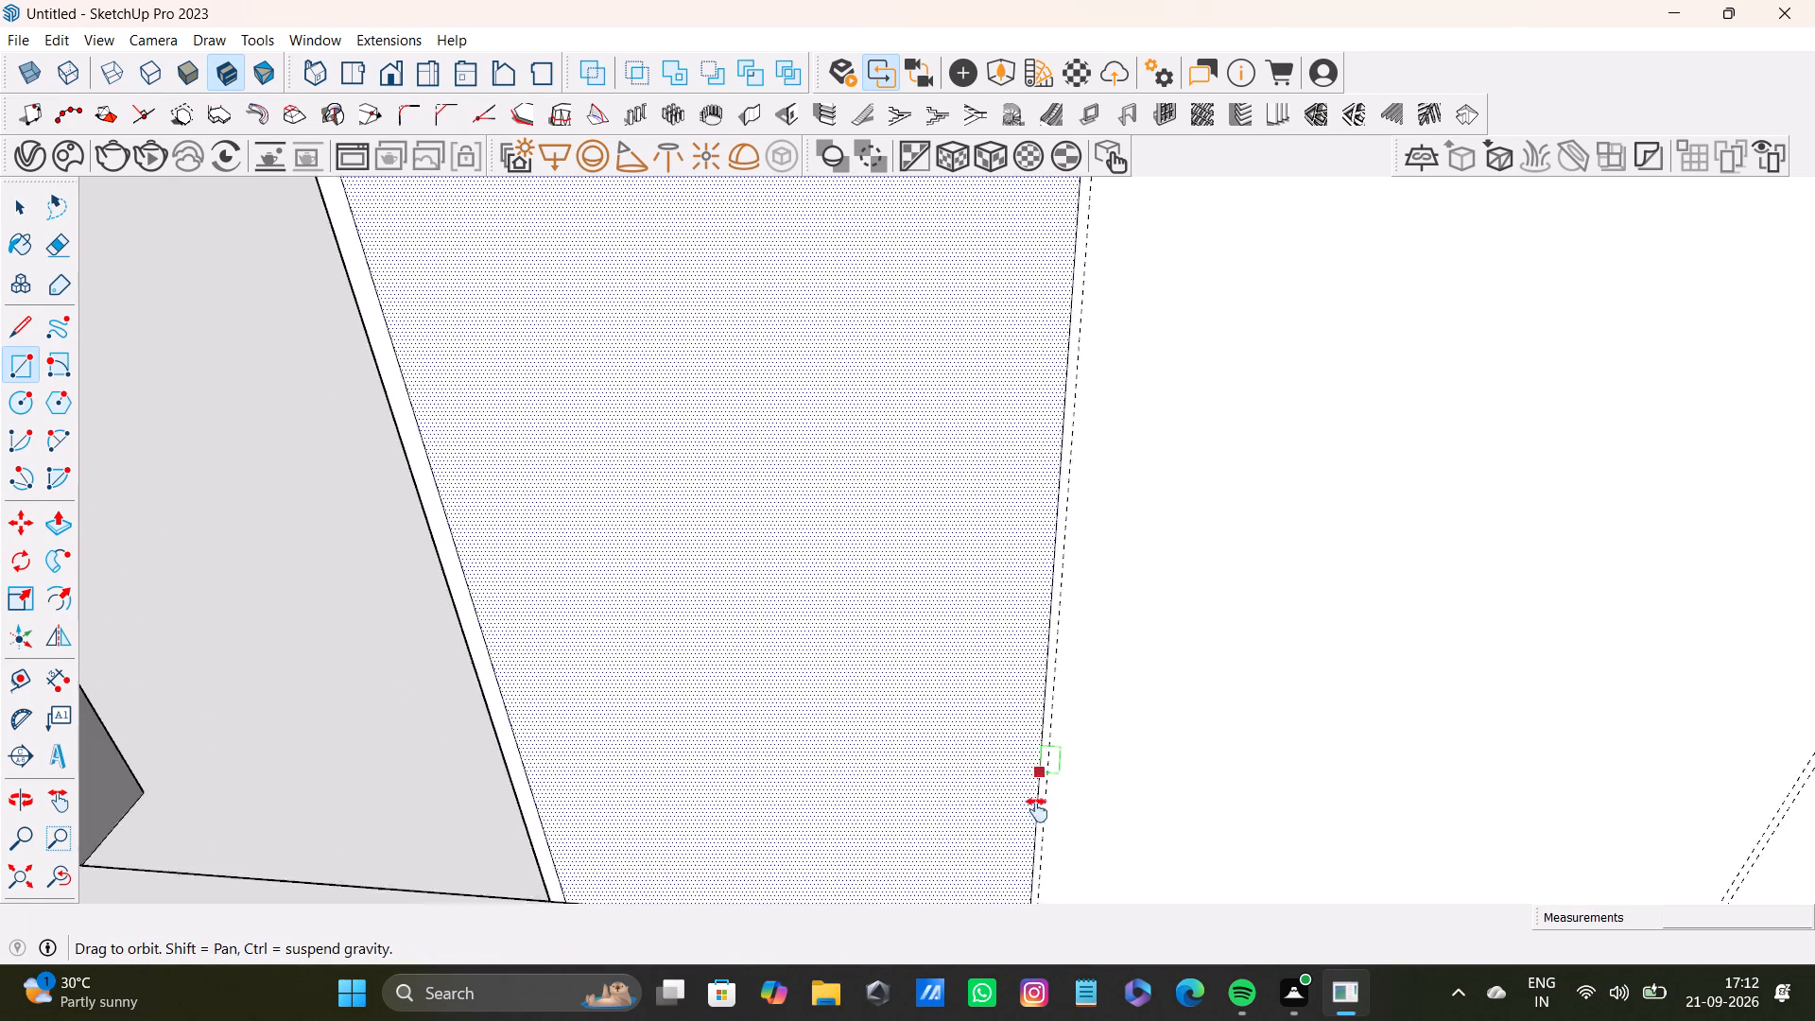
middle_click_drag(1037, 810, 1041, 818)
scroll(1006, 683, "down", 7)
middle_click_drag(1006, 446, 1034, 747, "shift")
scroll(1051, 613, "down", 3)
middle_click_drag(1089, 412, 916, 582, "shift")
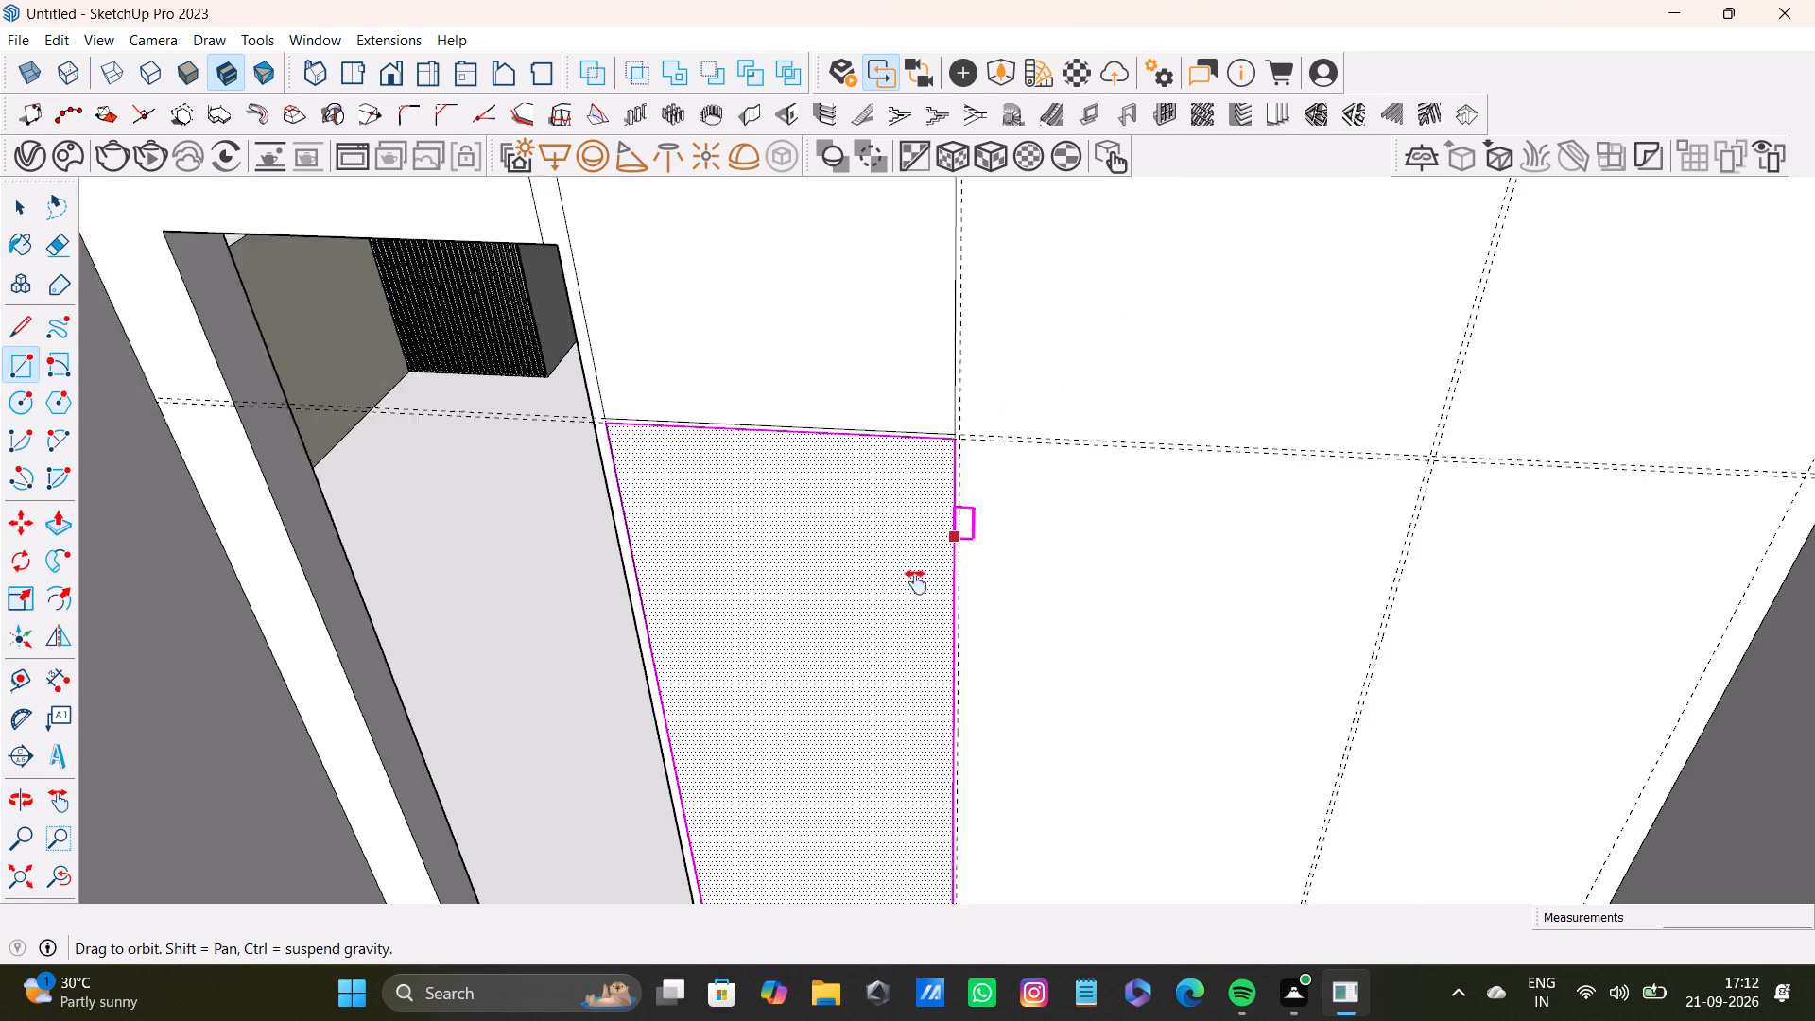
middle_click_drag(916, 582, 887, 608, "shift")
scroll(890, 607, "down", 1, "shift")
scroll(879, 213, "up", 17)
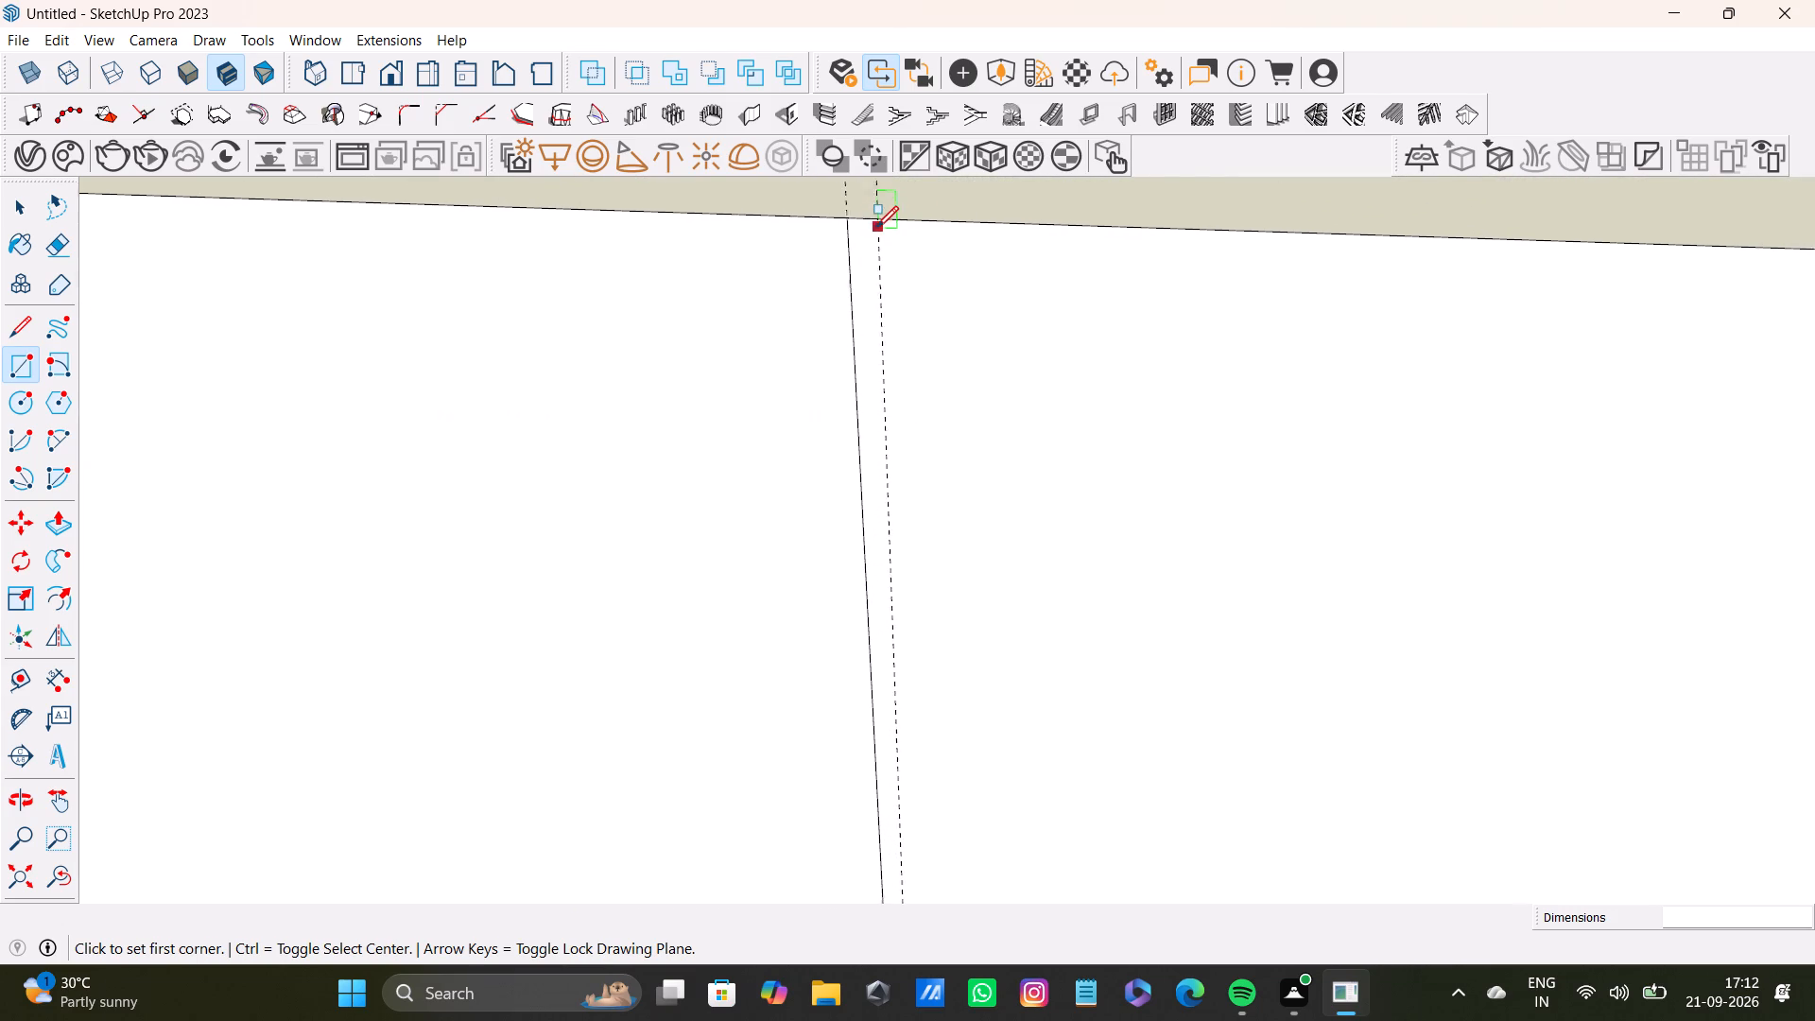
scroll(876, 228, "up", 1)
left_click(878, 221)
scroll(1132, 368, "down", 3)
middle_click_drag(1464, 648, 958, 321, "shift")
scroll(989, 424, "down", 3)
middle_click_drag(1260, 630, 1015, 312)
scroll(1051, 447, "down", 1)
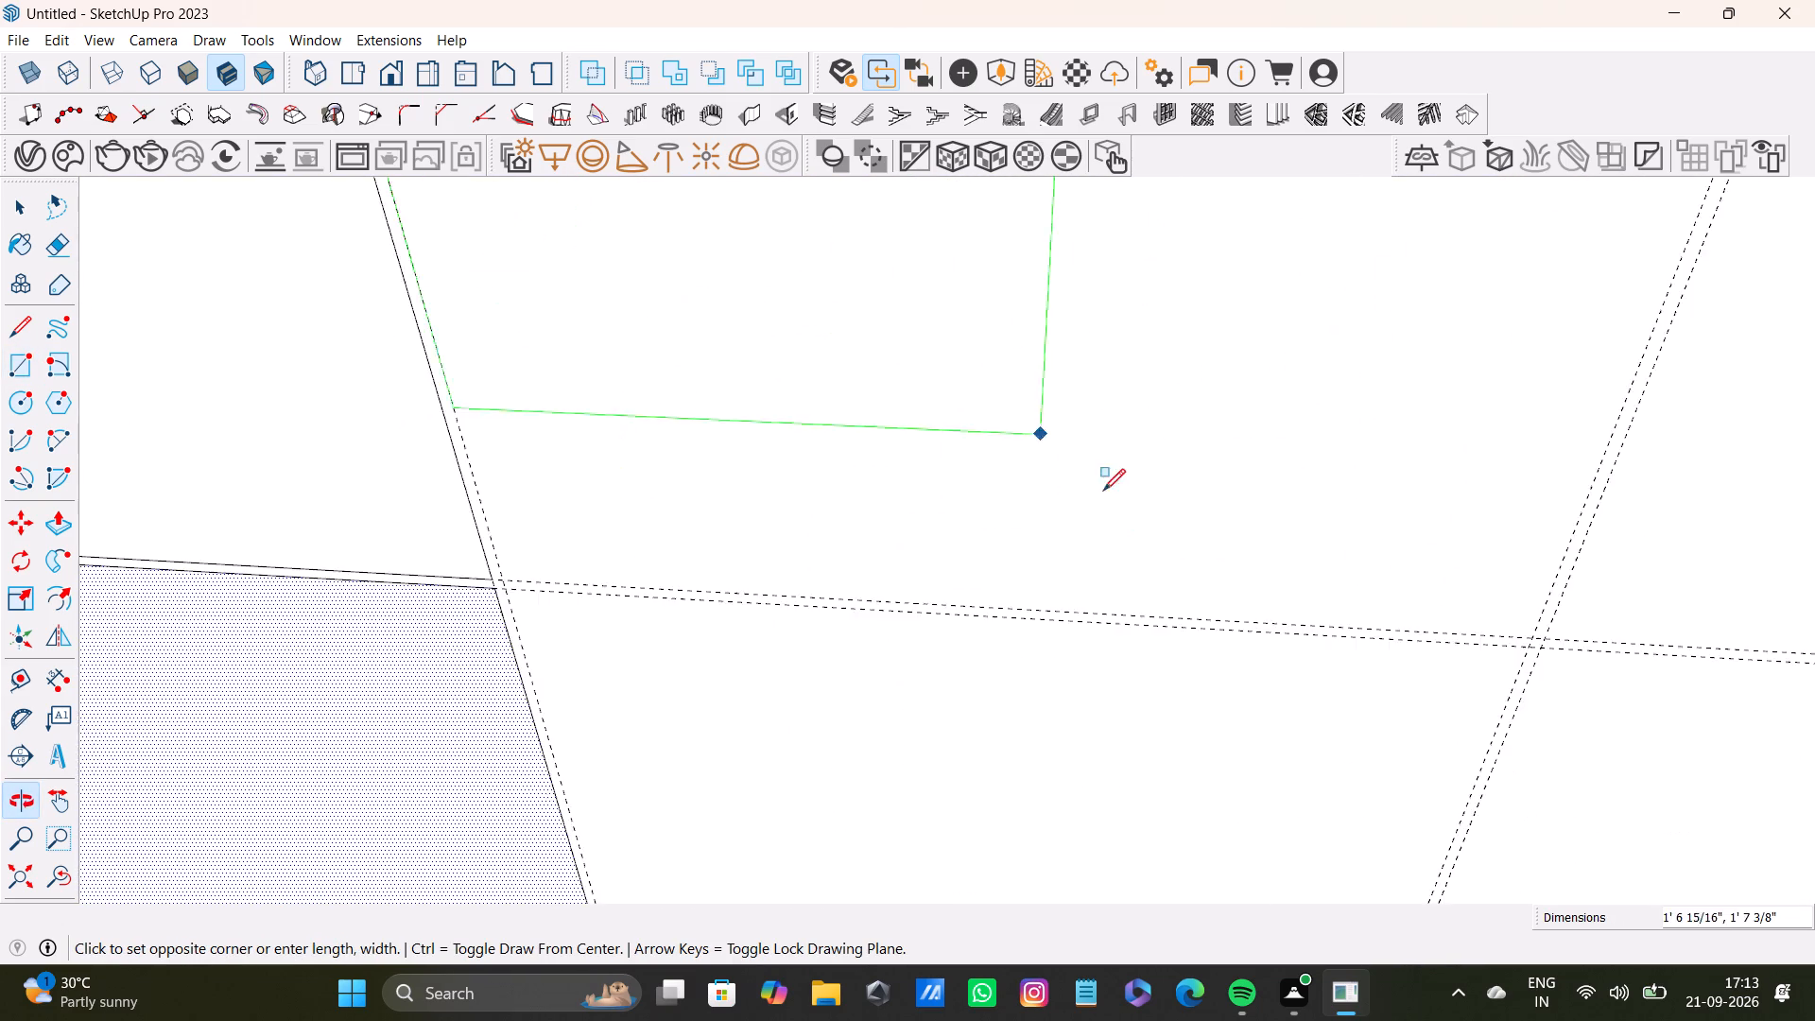
scroll(1103, 491, "down", 1)
left_click(1455, 607)
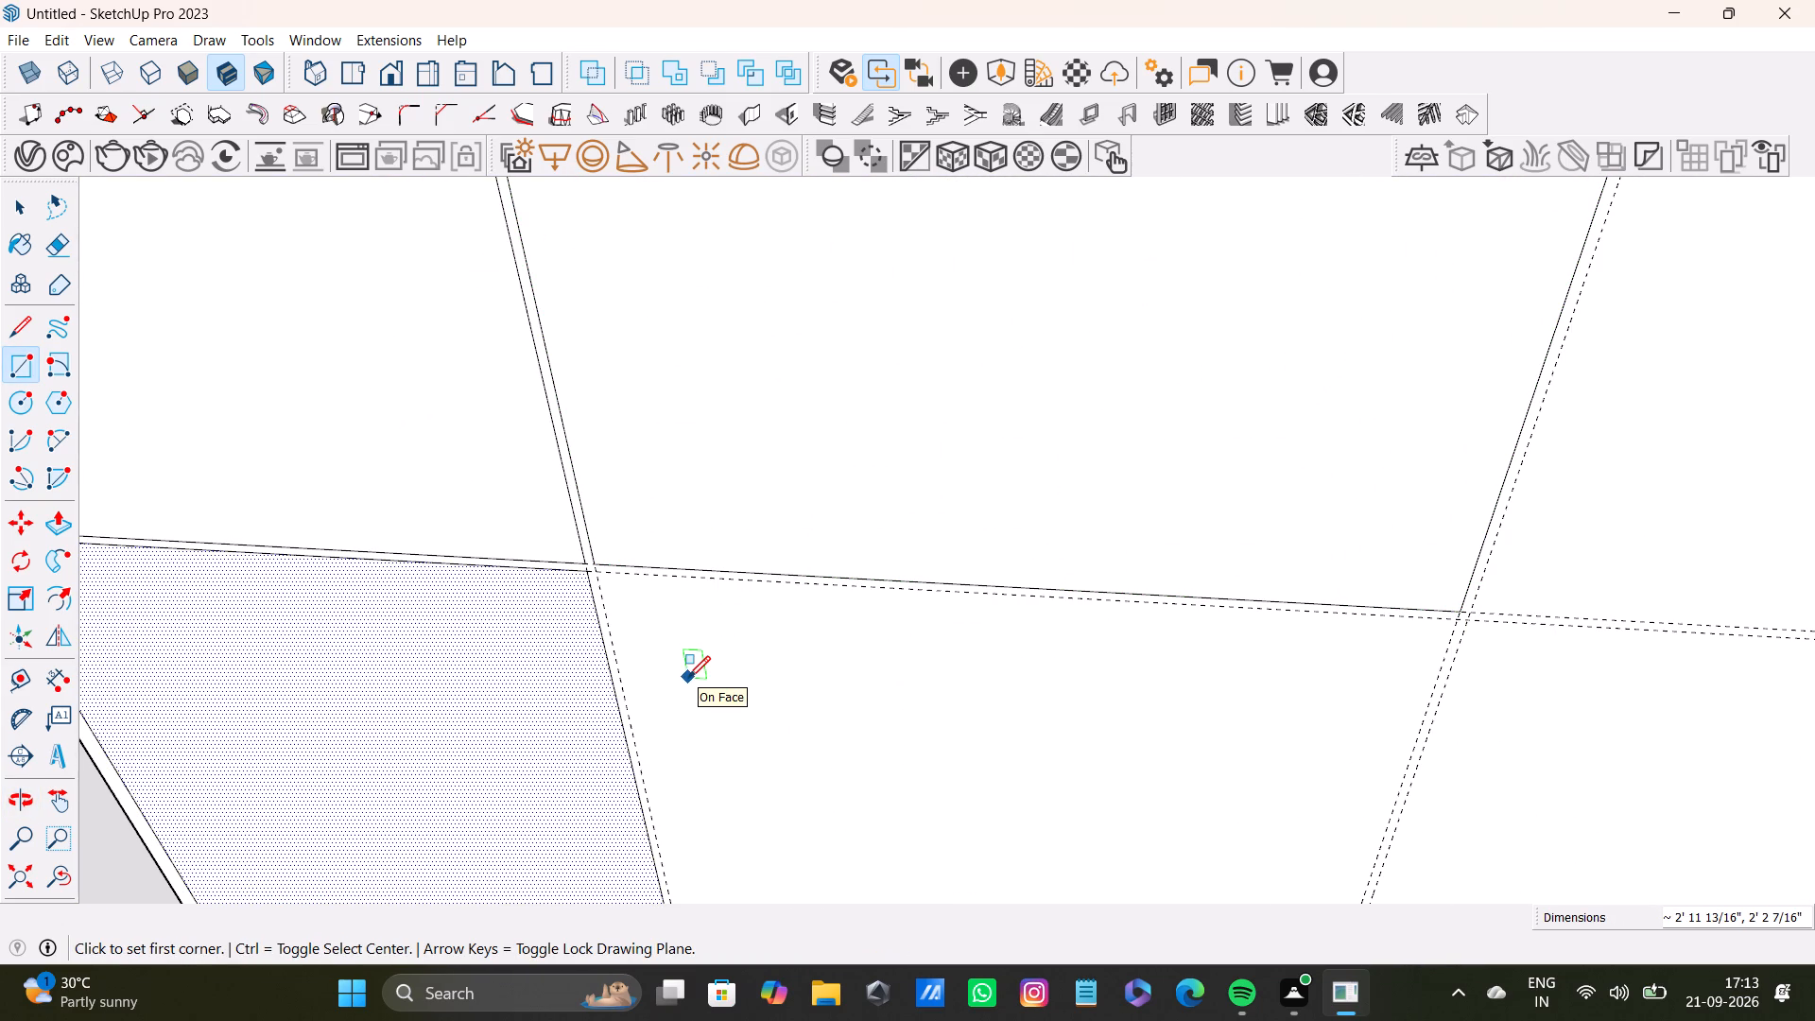
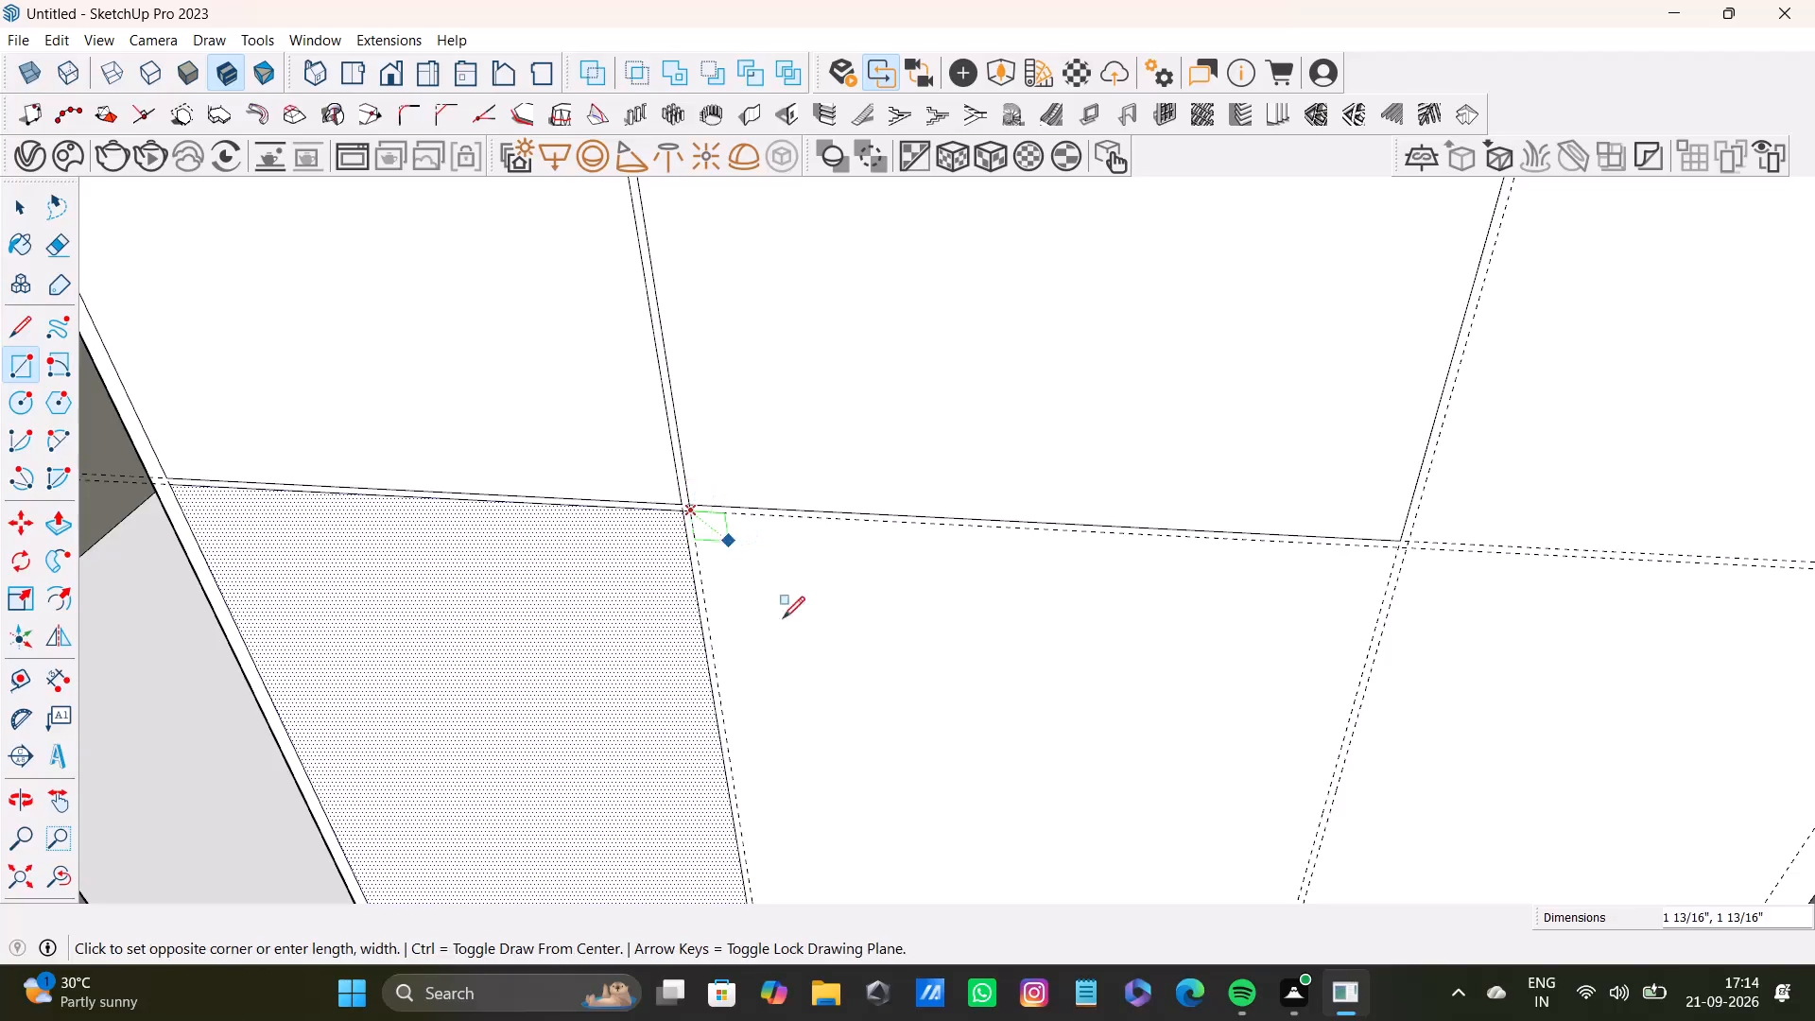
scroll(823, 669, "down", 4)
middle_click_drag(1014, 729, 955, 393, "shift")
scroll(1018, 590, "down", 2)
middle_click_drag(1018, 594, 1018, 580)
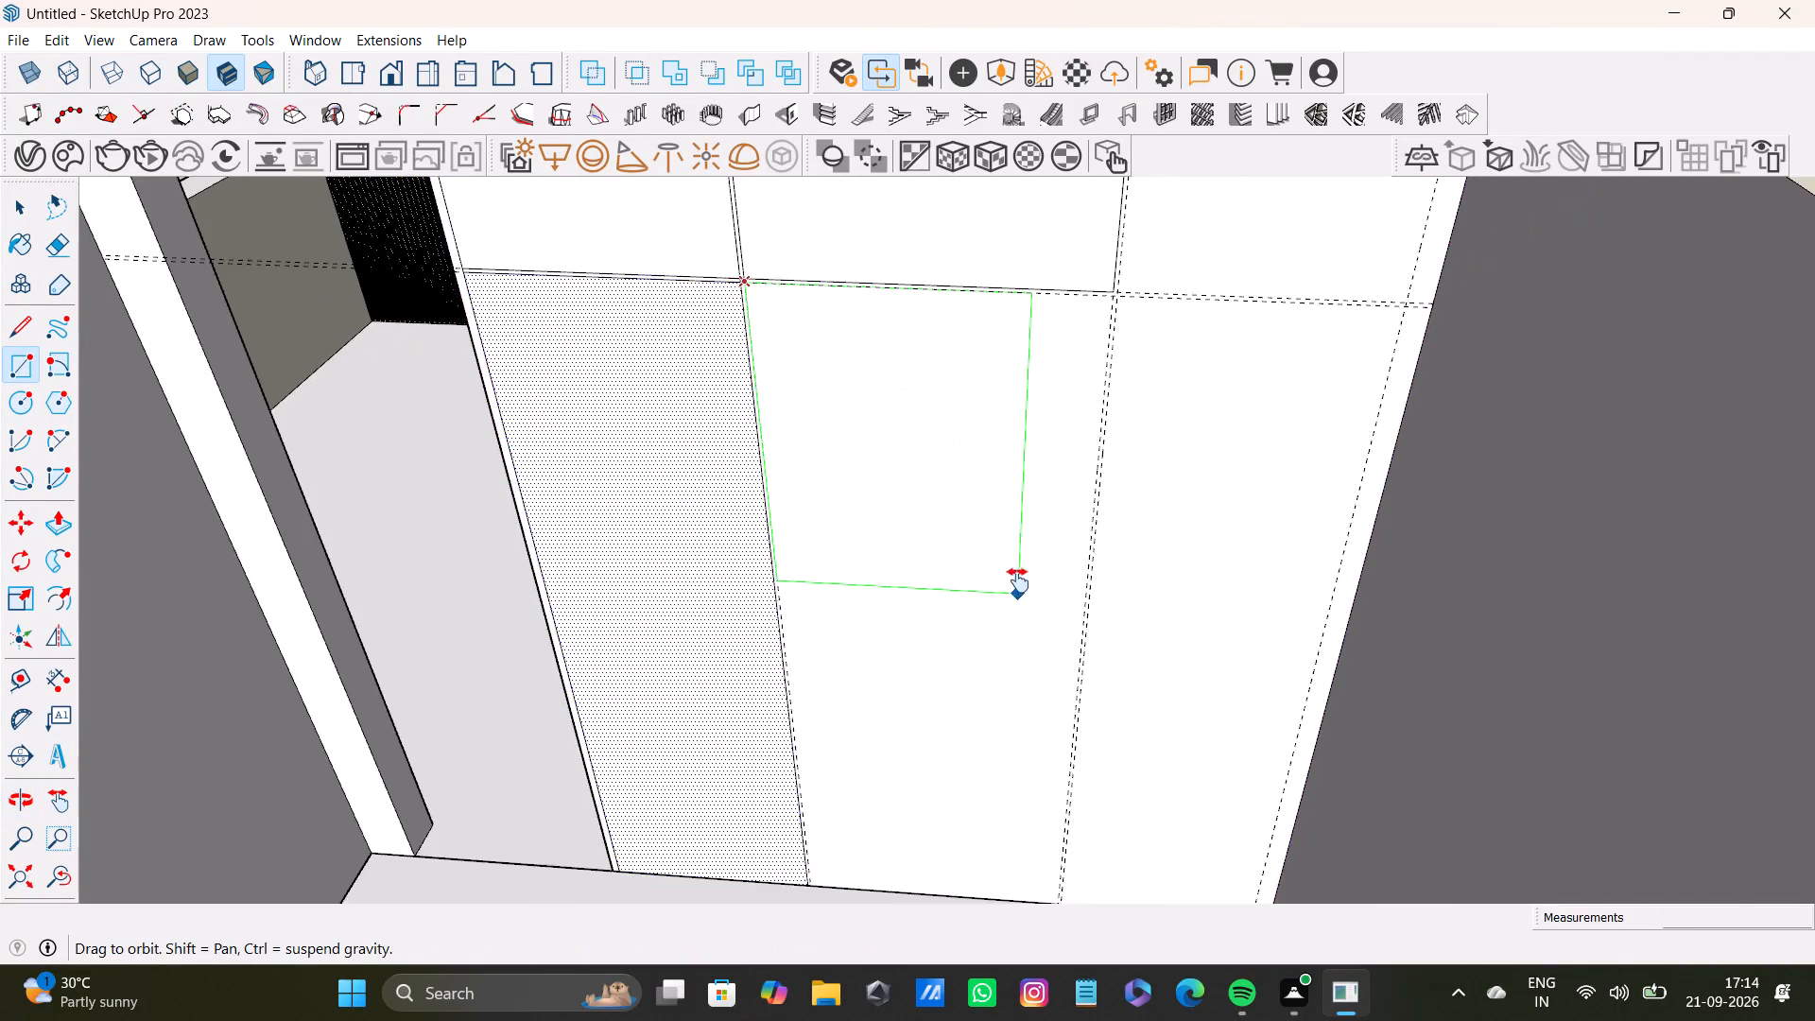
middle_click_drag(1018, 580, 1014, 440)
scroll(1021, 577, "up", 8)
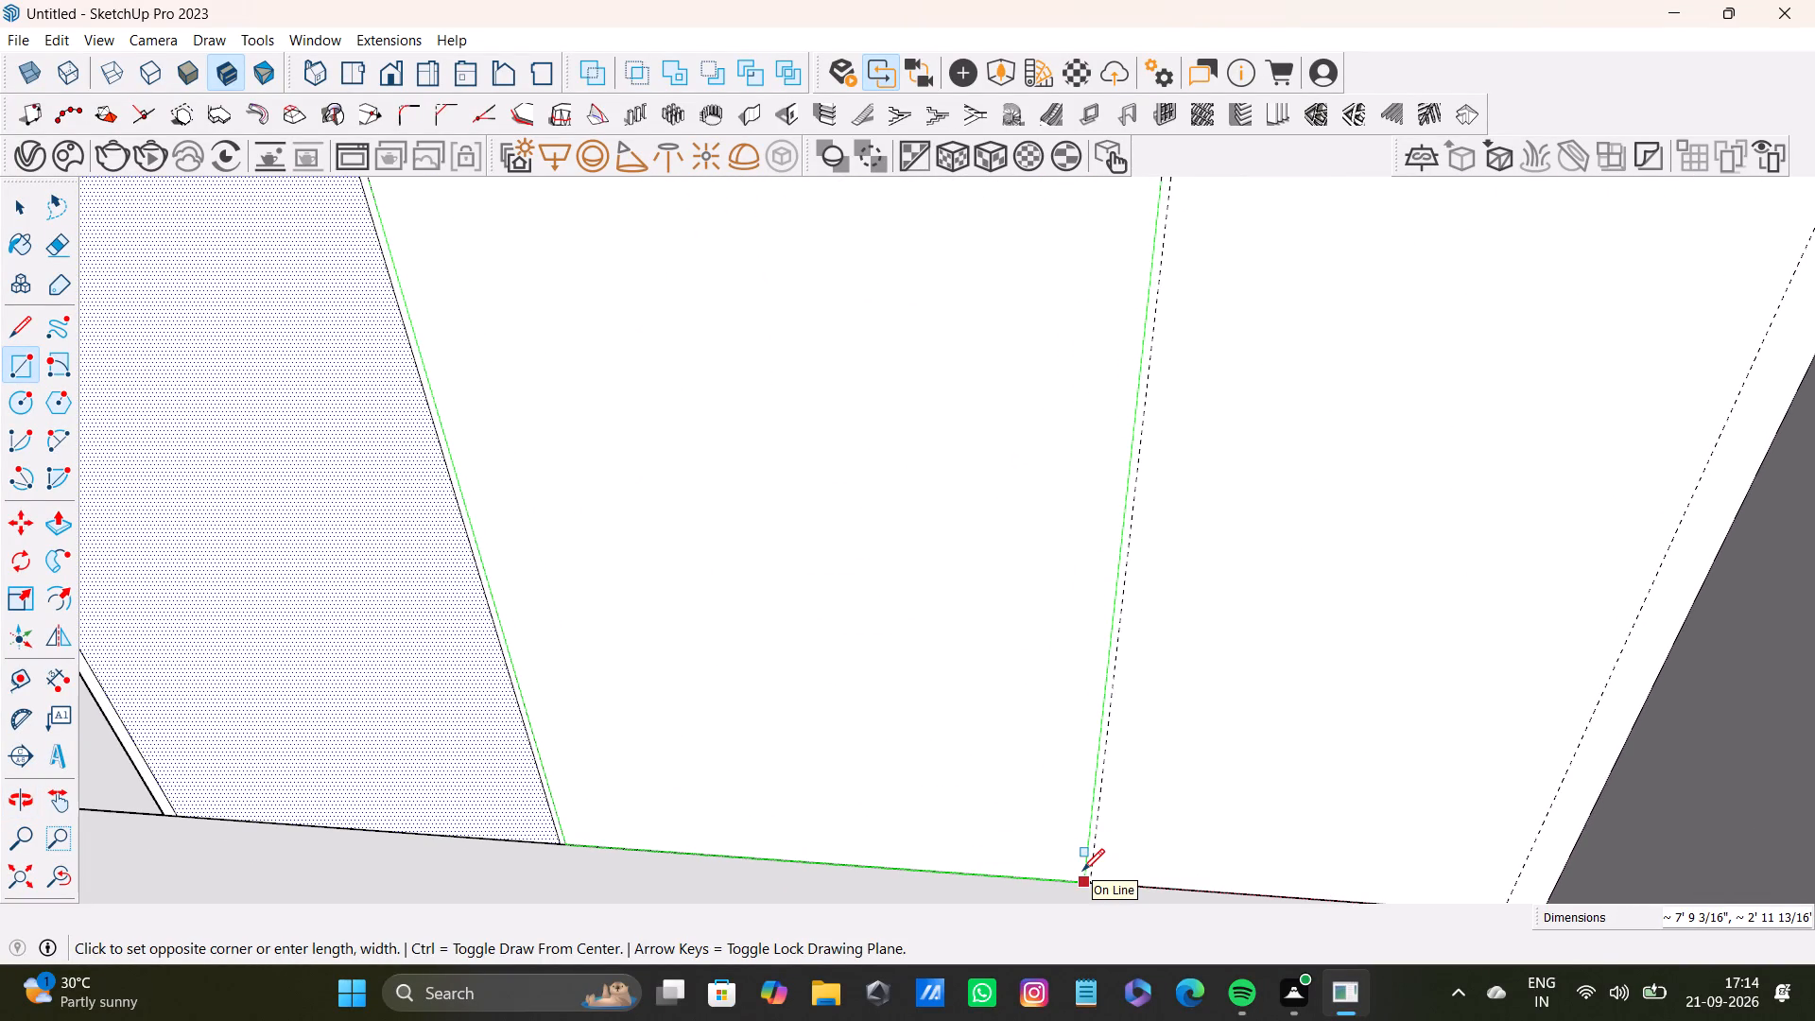
Undo the last two panel rectangles, the upper middle one and the full-height lower one nearest the doorway.
key("ctrl+z")
key("ctrl+z")
Add a horizontal guide parallel to the wall's bottom edge, a short distance above the floor.
scroll(858, 753, "down", 3)
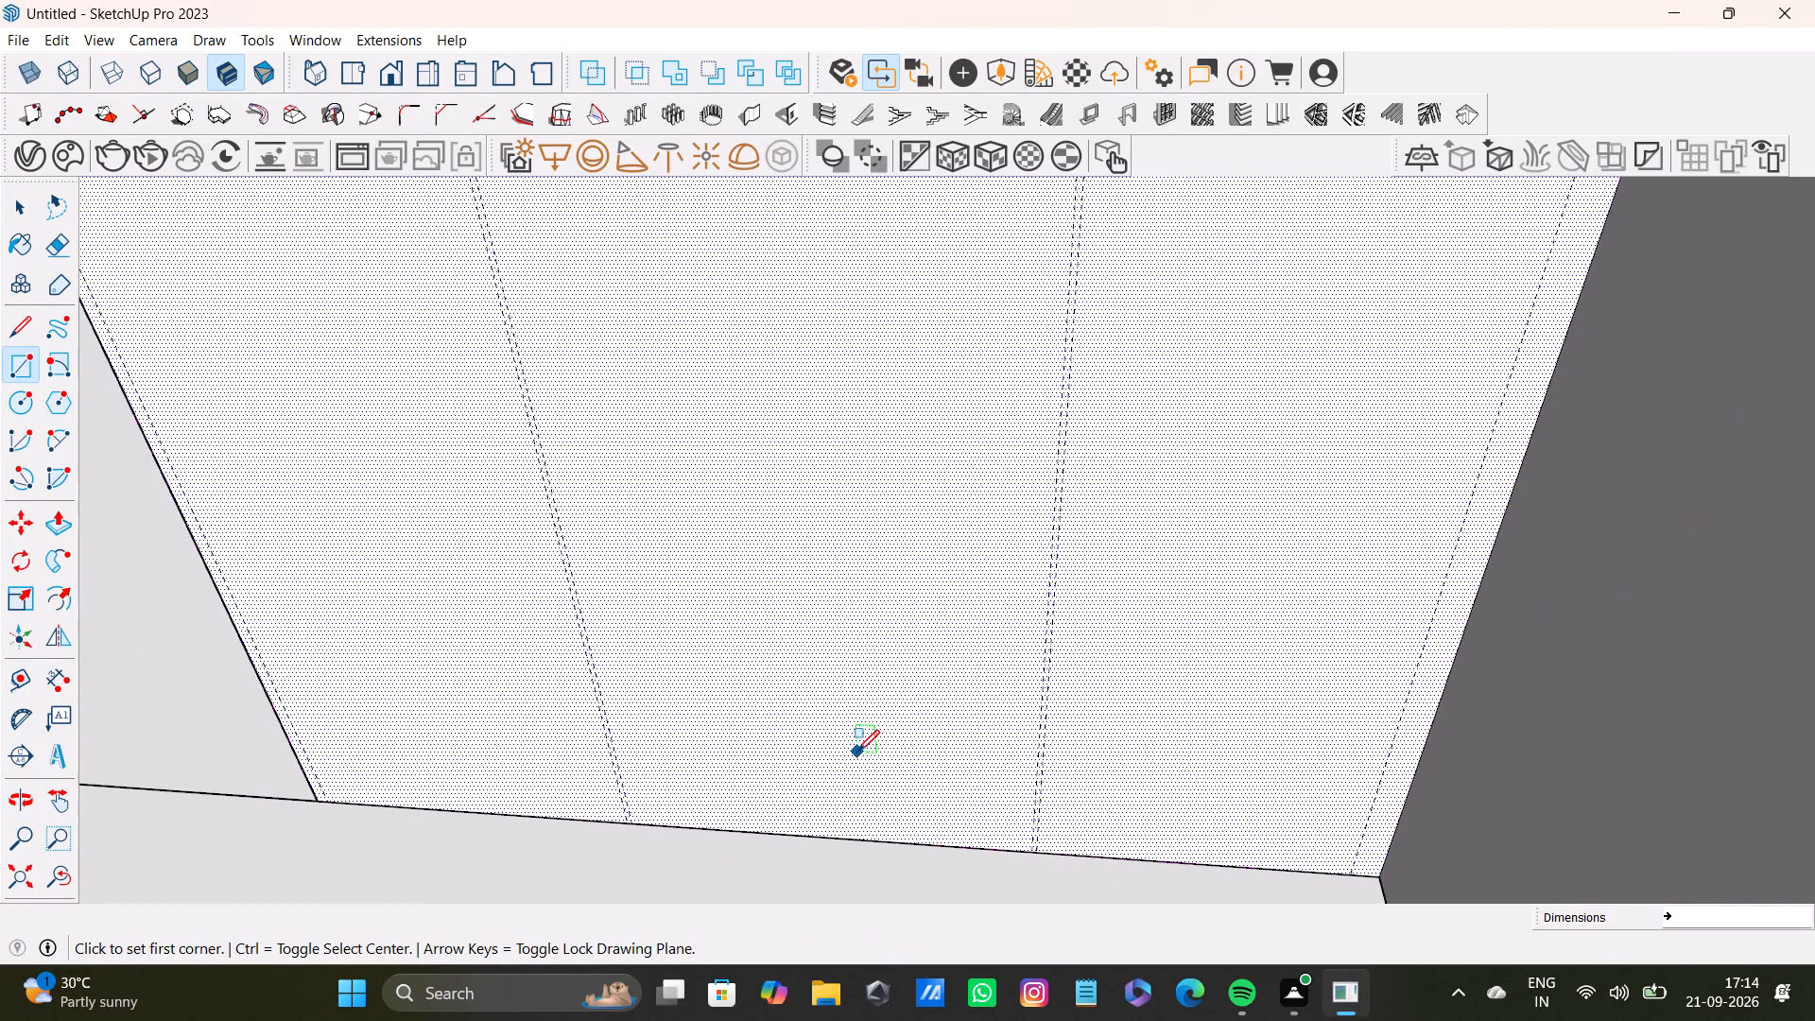
middle_click_drag(857, 752, 916, 710, "shift")
key("t")
scroll(531, 802, "up", 4)
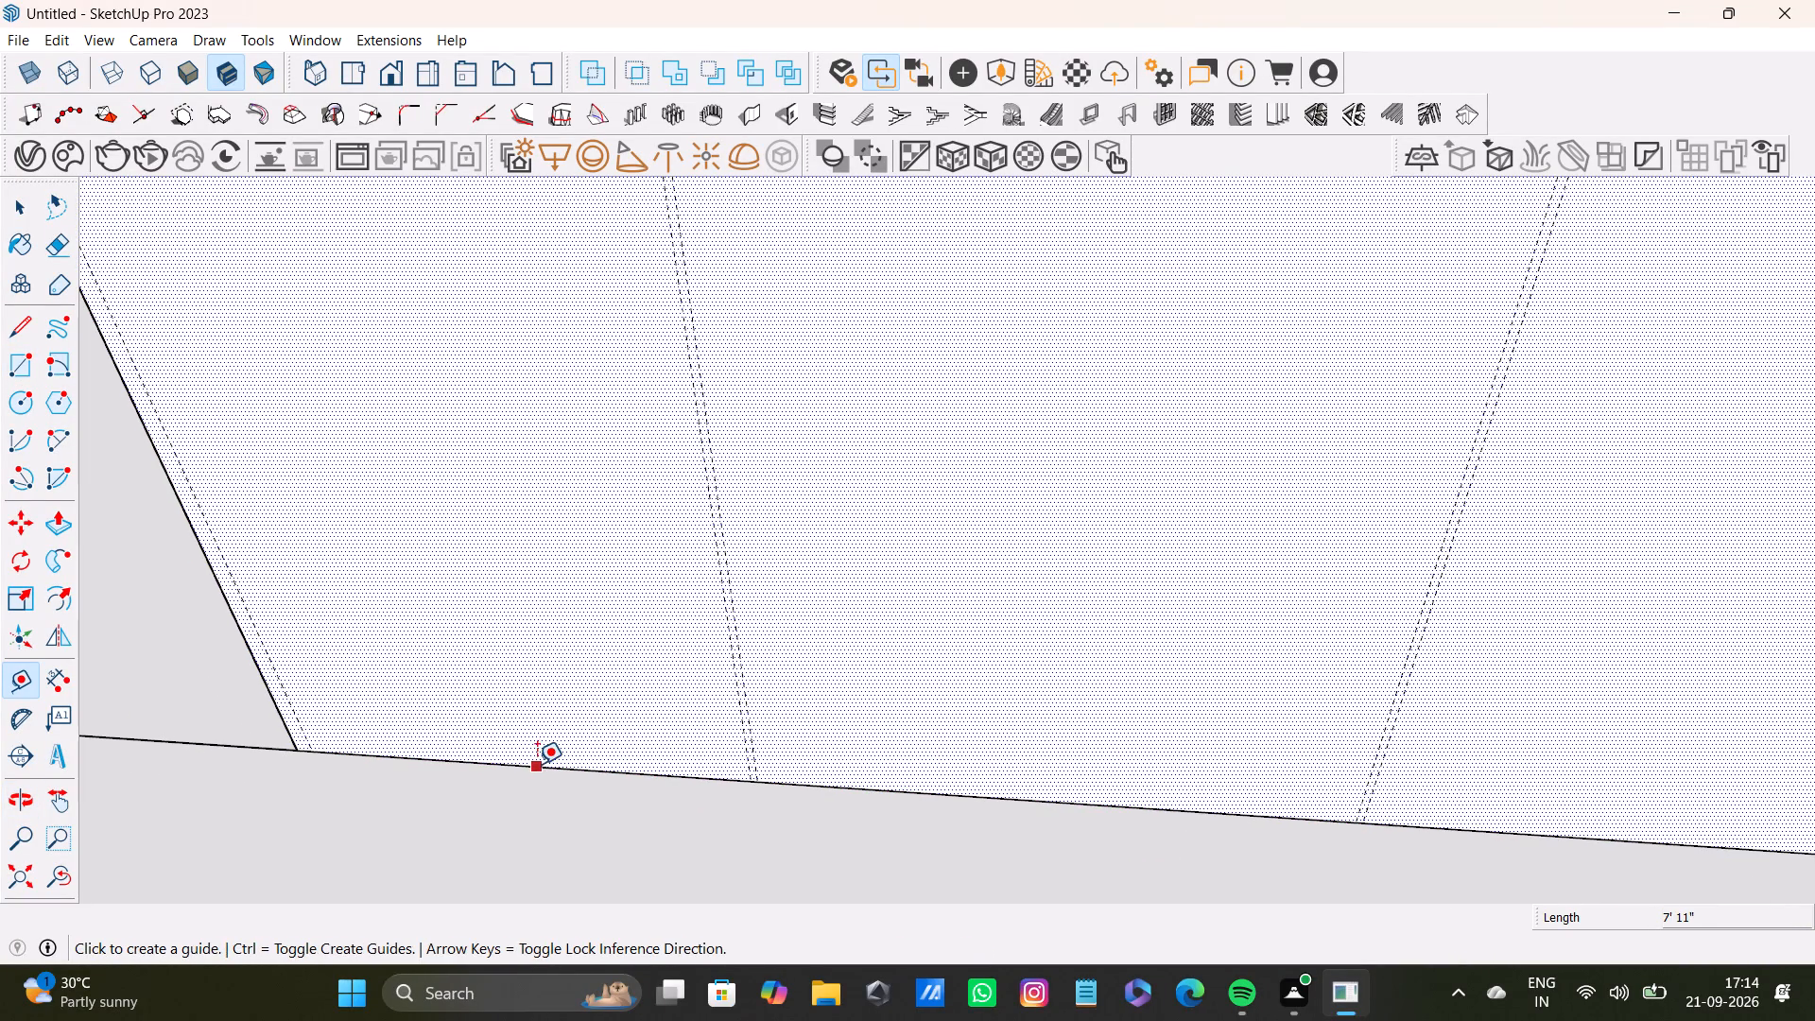
left_click(537, 764)
left_click(423, 708)
Draw a rectangle about 2' 4" wide in the lower cell nearest the doorway, from the horizontal gap down to the new bottom guide.
scroll(423, 707, "down", 4)
middle_click_drag(463, 694, 513, 823)
scroll(456, 668, "down", 8)
middle_click_drag(480, 645, 595, 694)
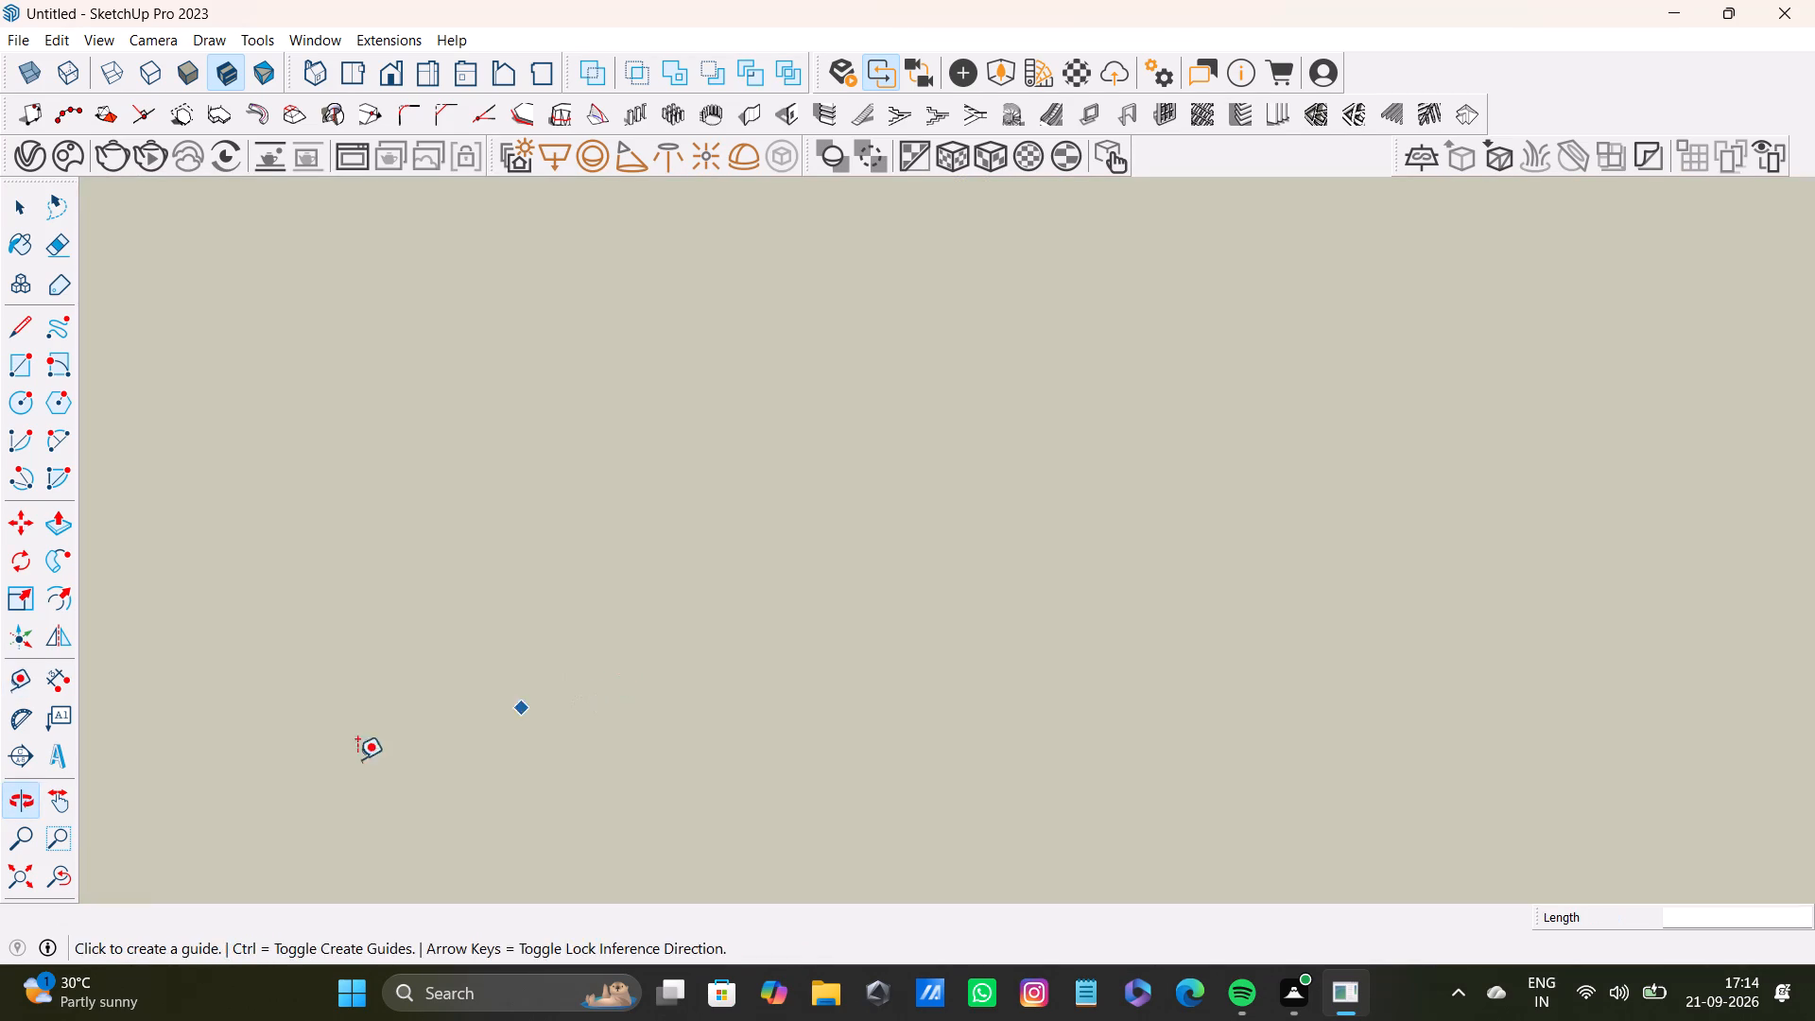
left_click(58, 884)
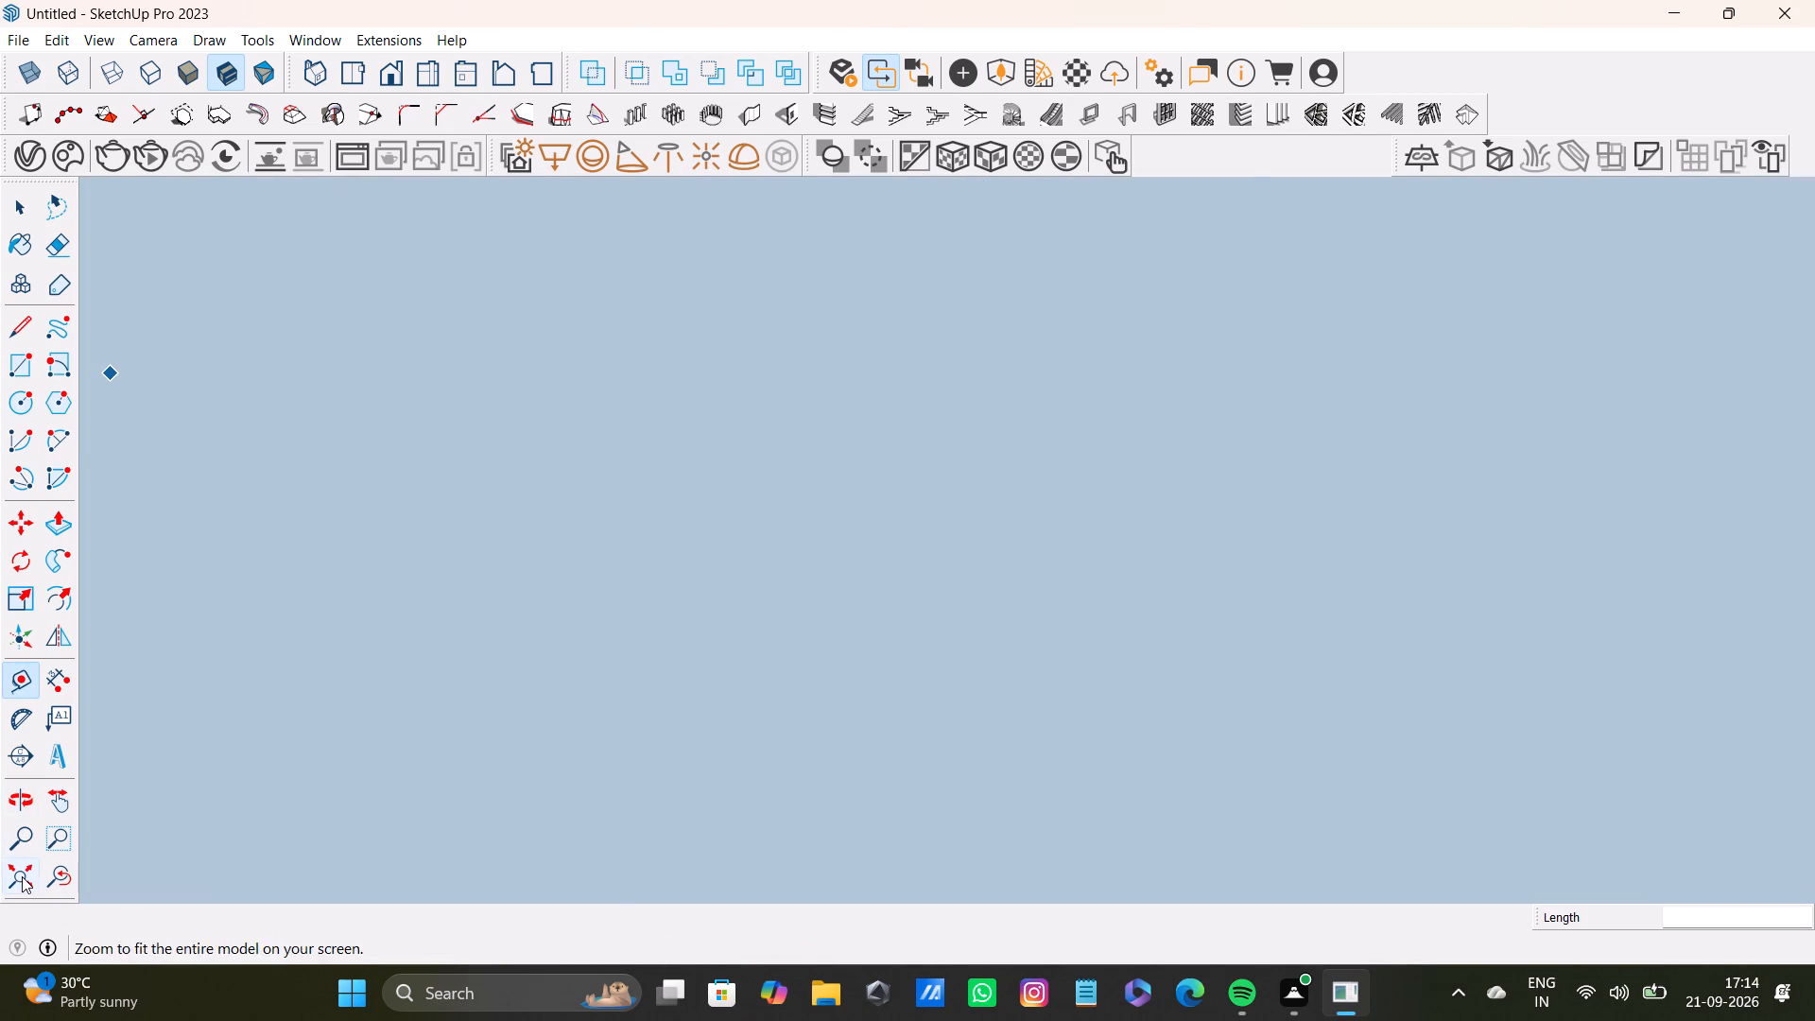
left_click(23, 872)
middle_click_drag(688, 530, 736, 602)
scroll(1052, 565, "up", 14, "shift")
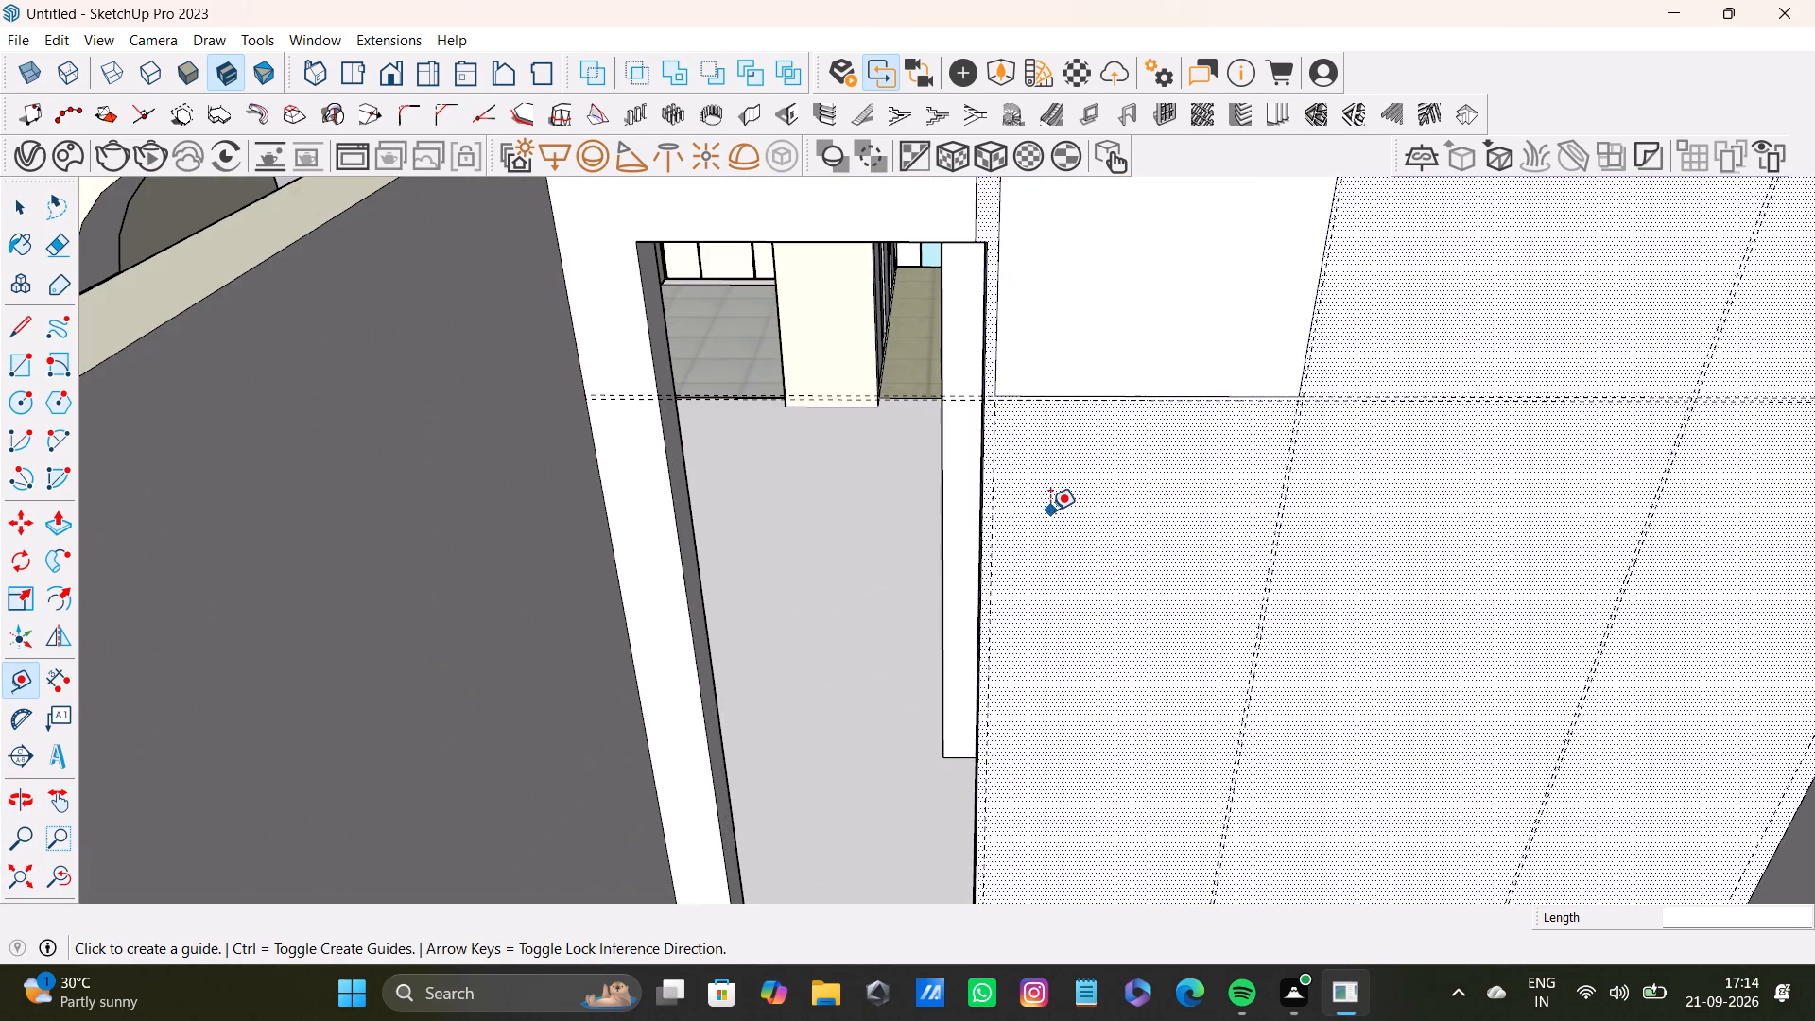
middle_click_drag(1050, 510, 1016, 515)
key("r")
scroll(907, 467, "up", 4)
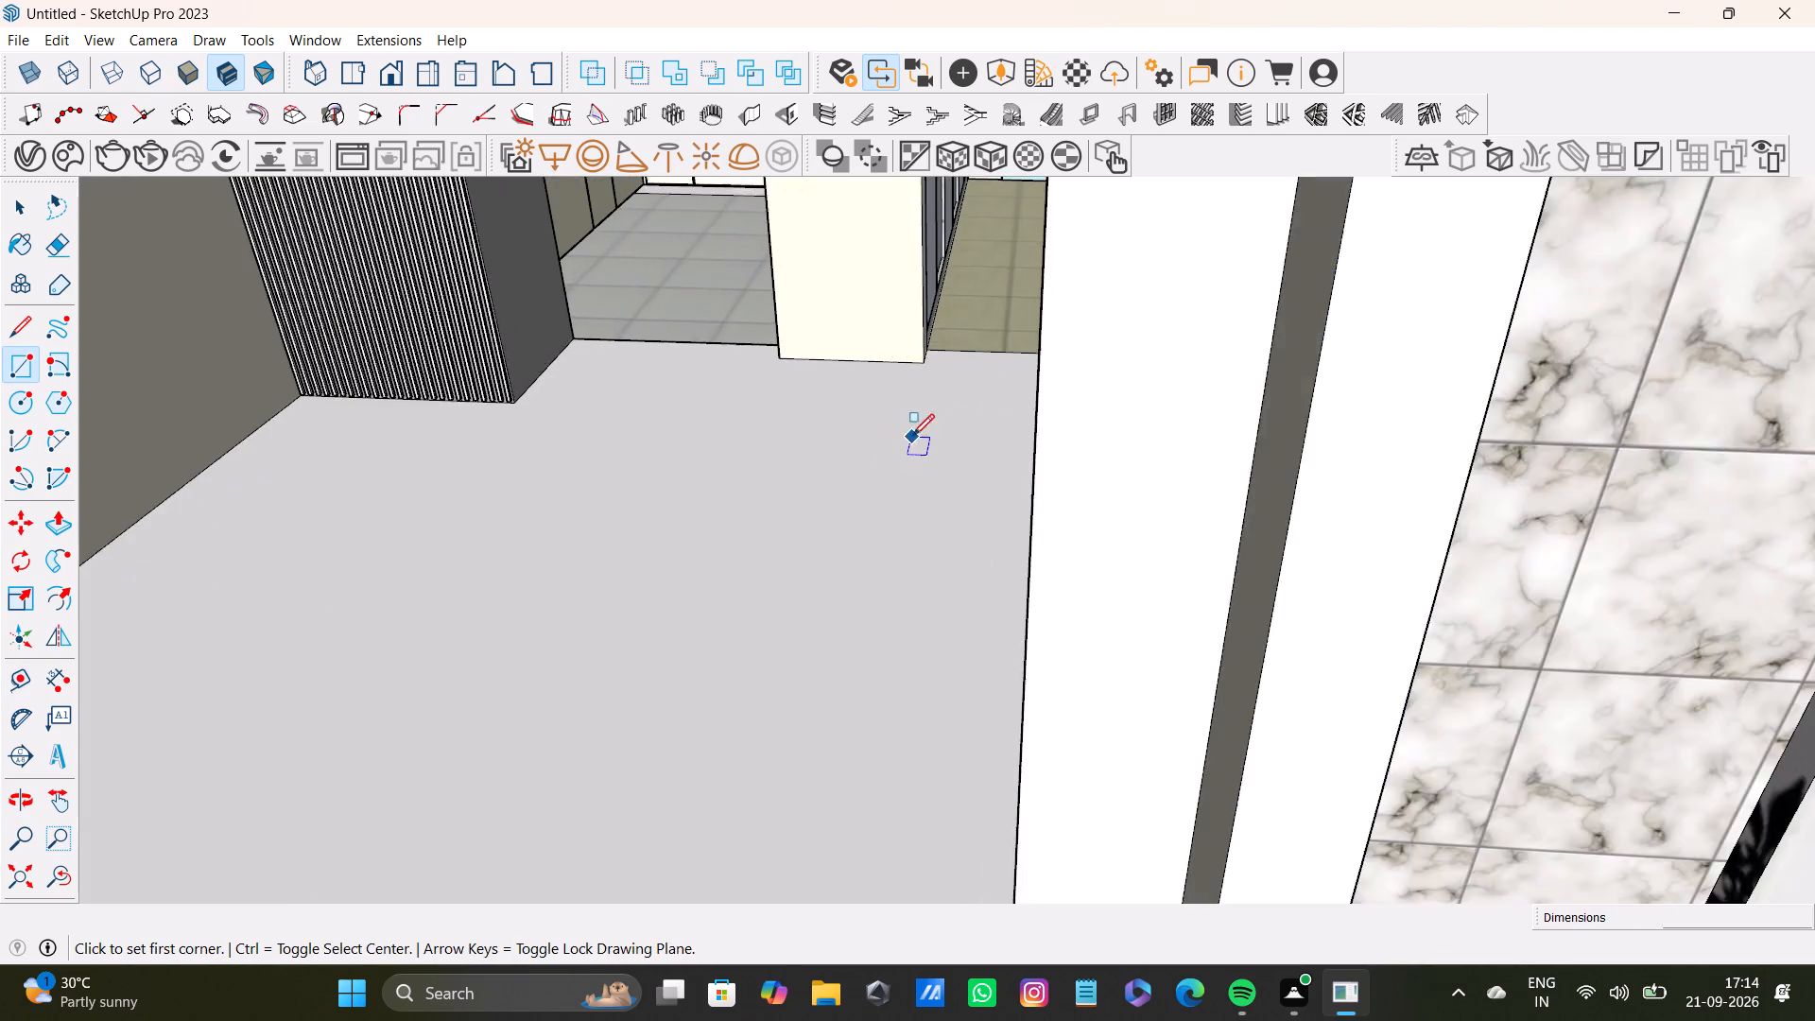
scroll(912, 436, "up", 3)
scroll(1013, 394, "down", 6)
scroll(1099, 313, "up", 8)
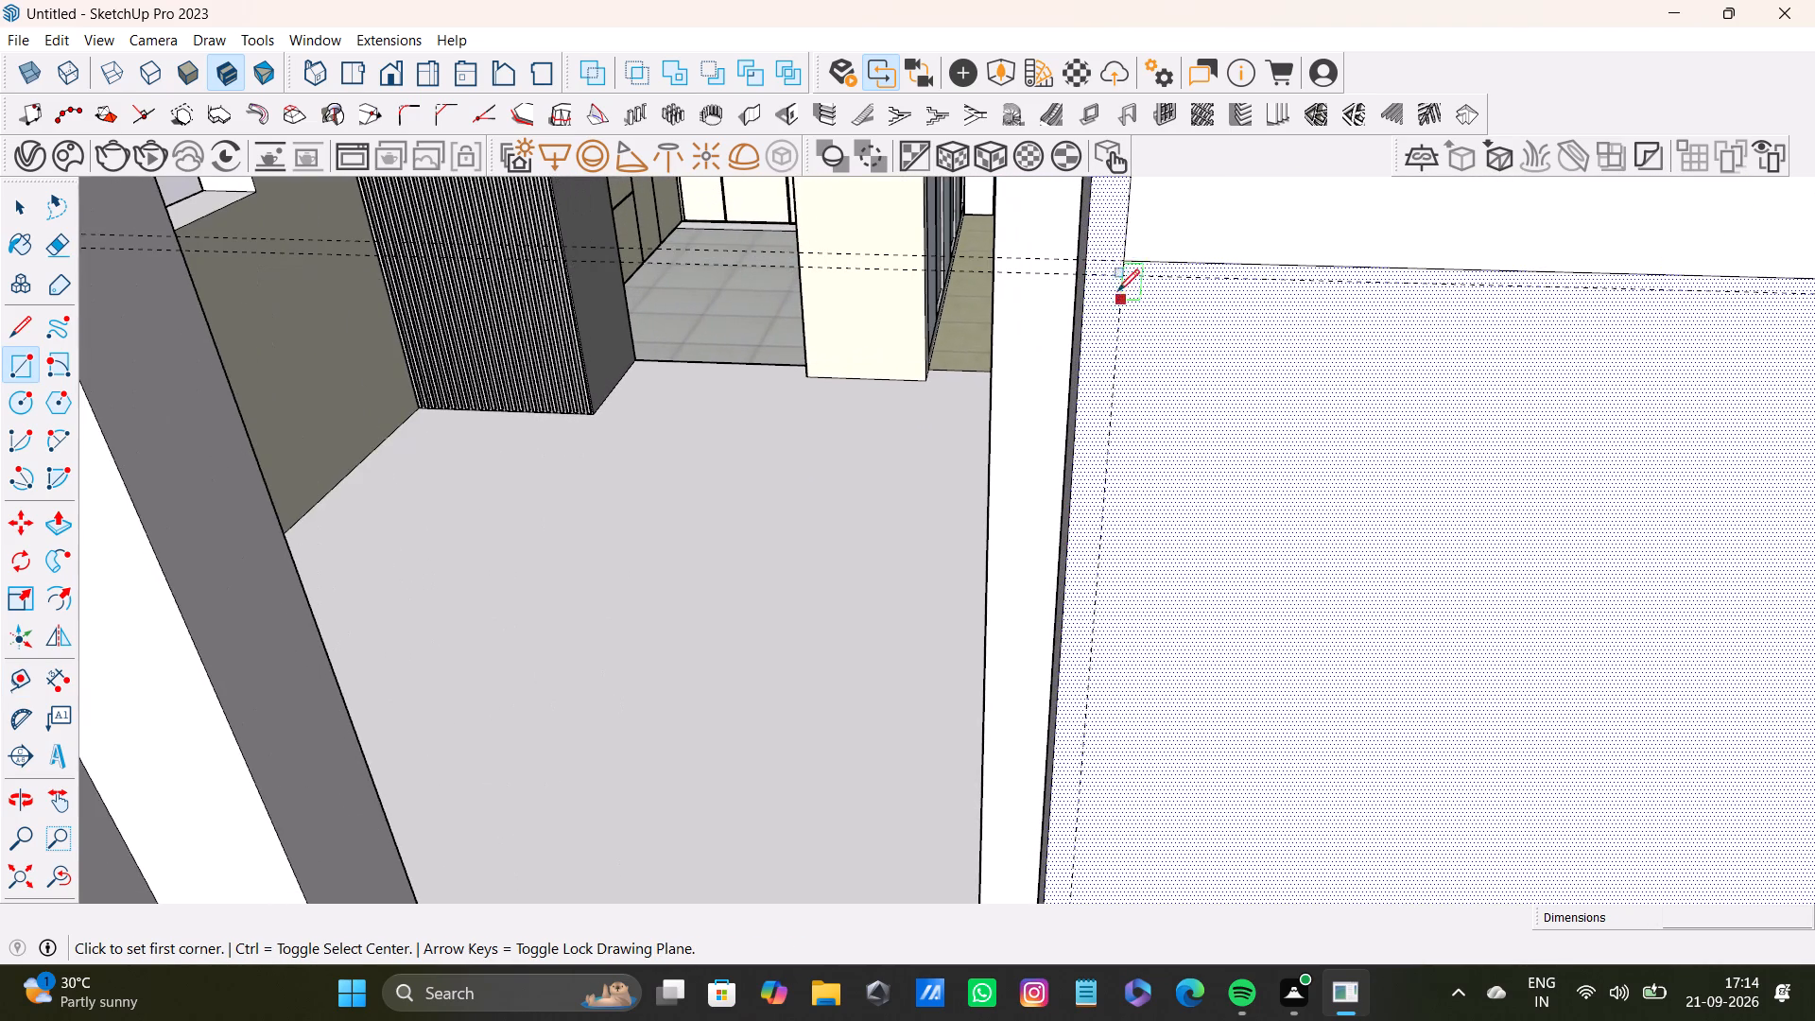
left_click(1120, 272)
scroll(1232, 427, "down", 3)
middle_click_drag(1402, 580, 904, 154)
scroll(929, 341, "down", 2)
middle_click_drag(989, 489, 913, 159)
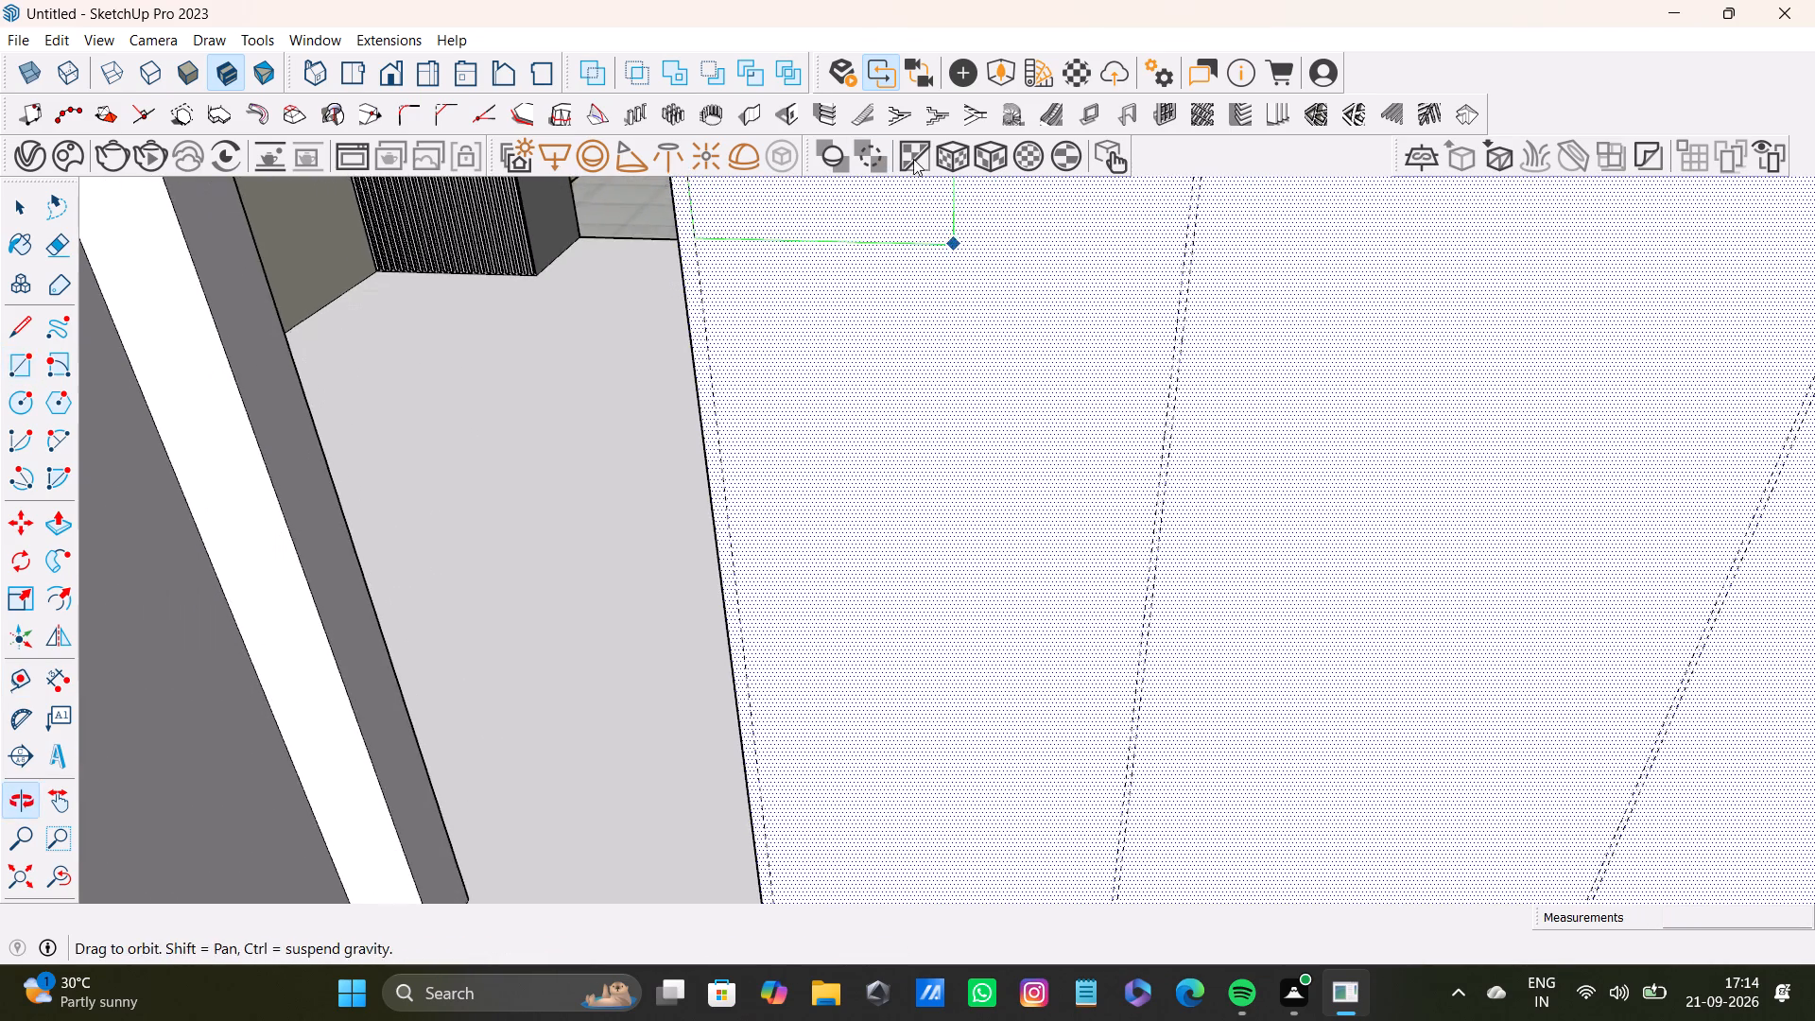
middle_click_drag(913, 159, 919, 164)
middle_click_drag(996, 740, 976, 542)
scroll(1021, 597, "up", 7)
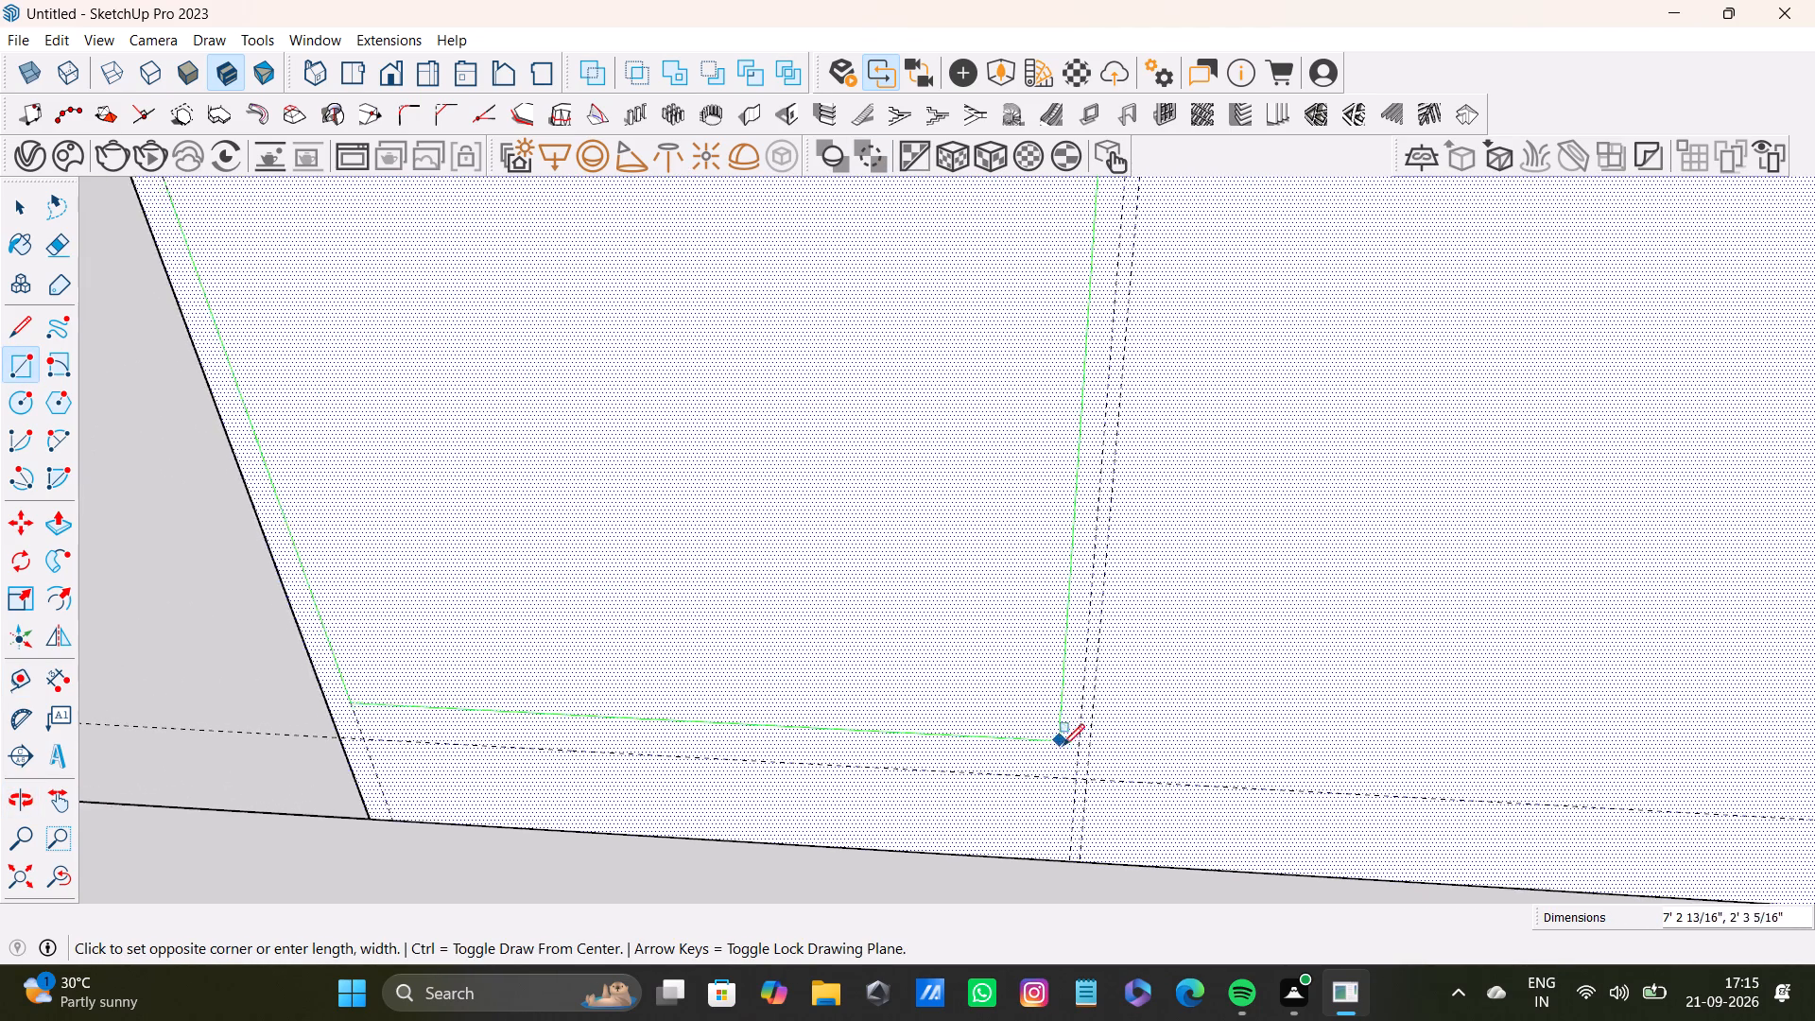
scroll(1063, 746, "up", 5)
left_click(1081, 786)
Draw a rectangle about 2' 11 13/16" by 2' 2" in the upper middle cell, from the wall's top edge to the horizontal gap.
scroll(1070, 770, "down", 5)
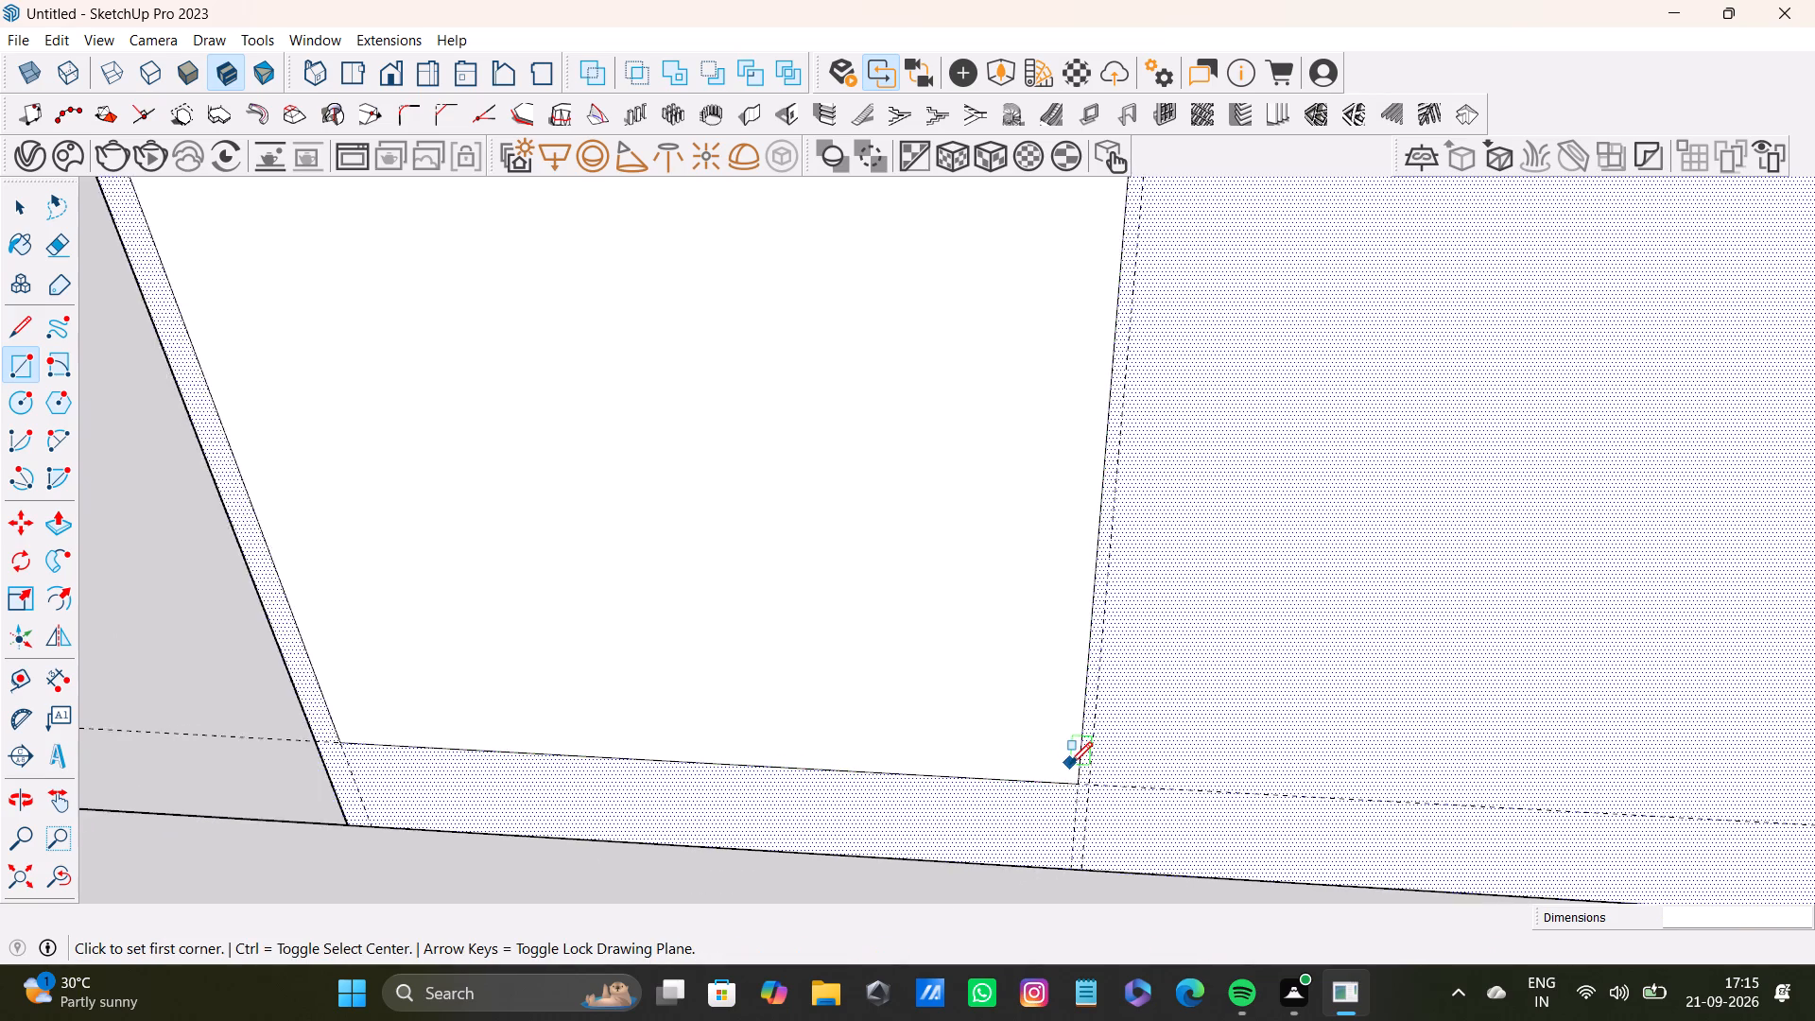
scroll(1070, 764, "down", 7)
middle_click_drag(1148, 634, 1084, 911, "shift")
scroll(1085, 906, "down", 10, "shift")
middle_click_drag(1117, 561, 1071, 839, "shift")
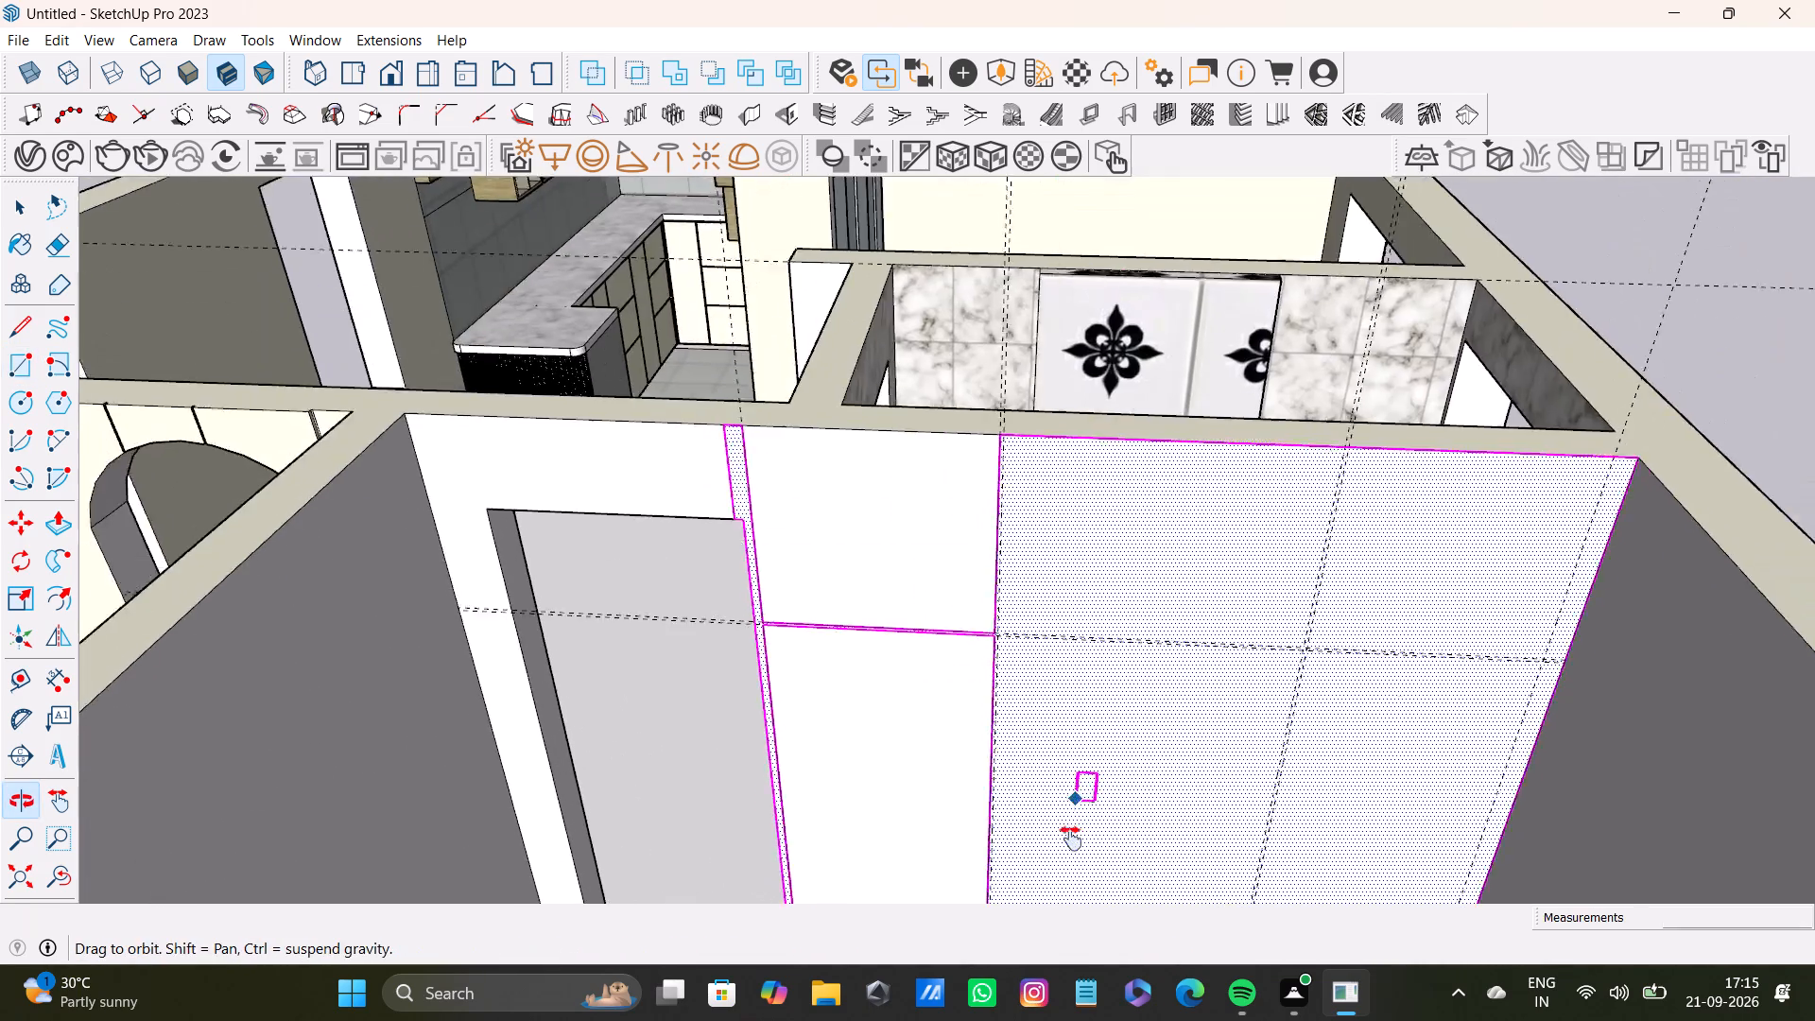
middle_click_drag(1071, 839, 1067, 846, "shift")
scroll(1012, 599, "up", 13)
left_click(976, 390)
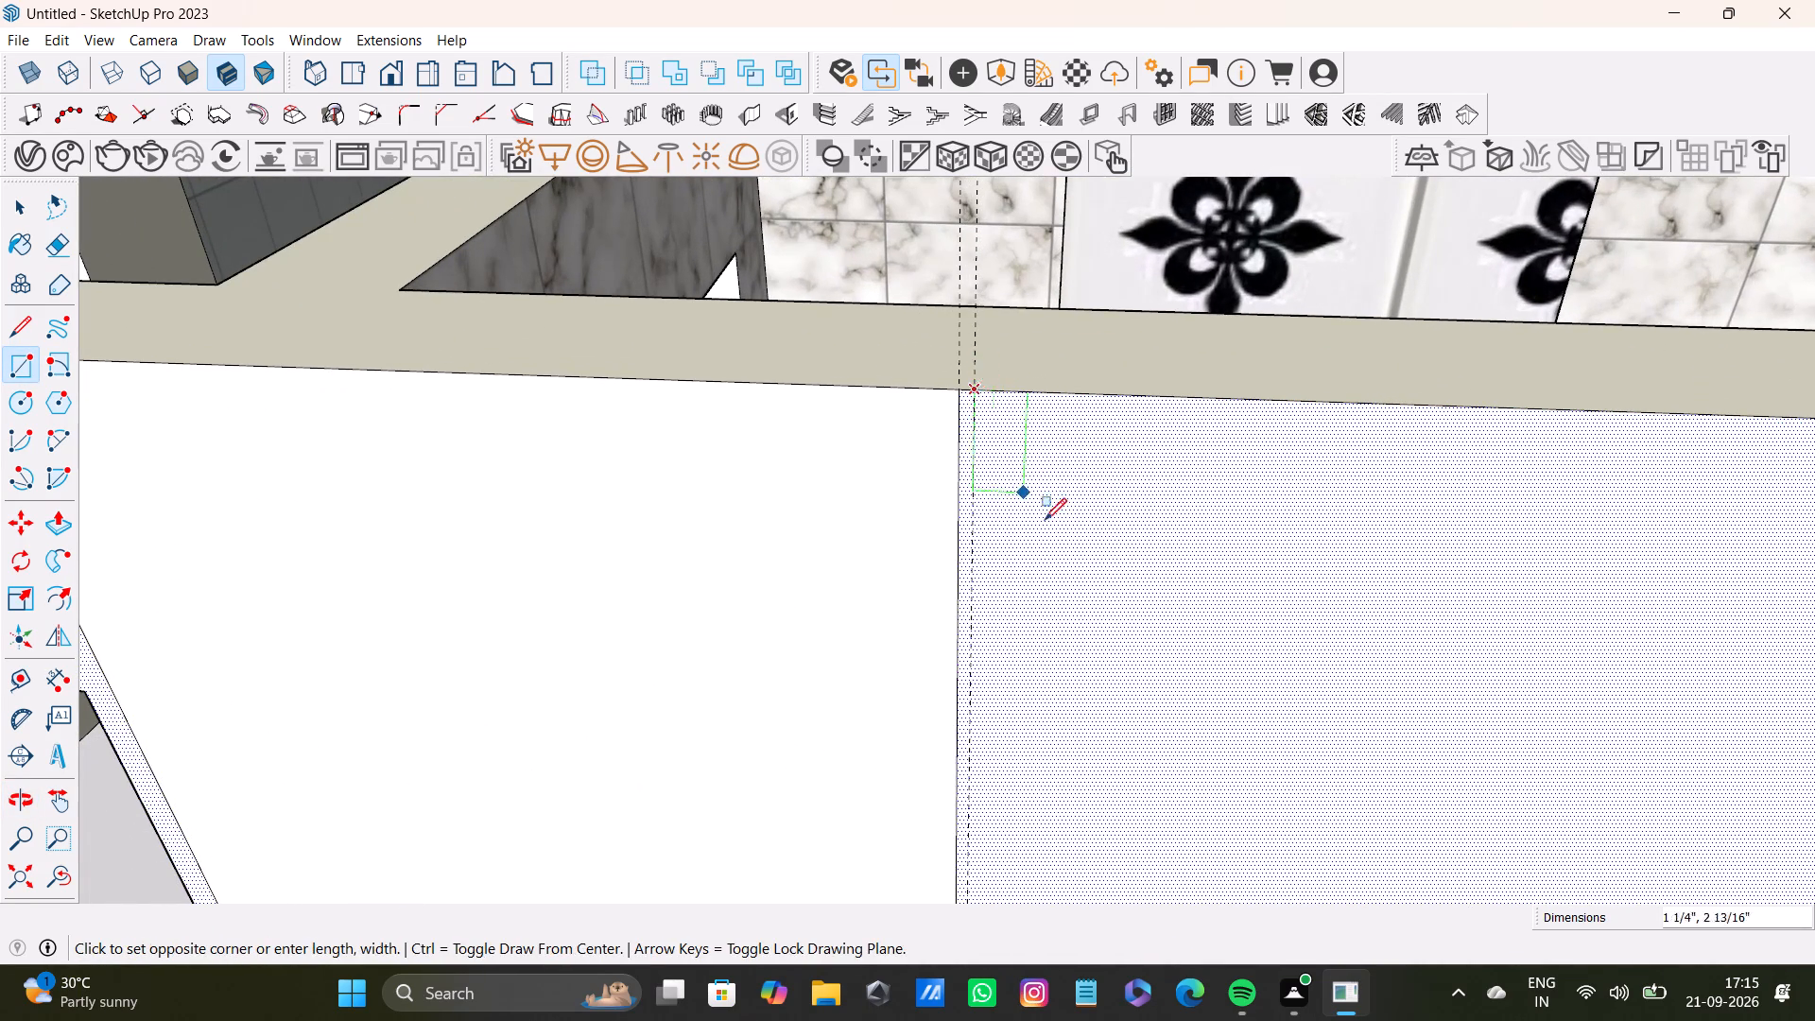
scroll(1079, 590, "down", 3)
middle_click_drag(1246, 701, 1048, 465, "shift")
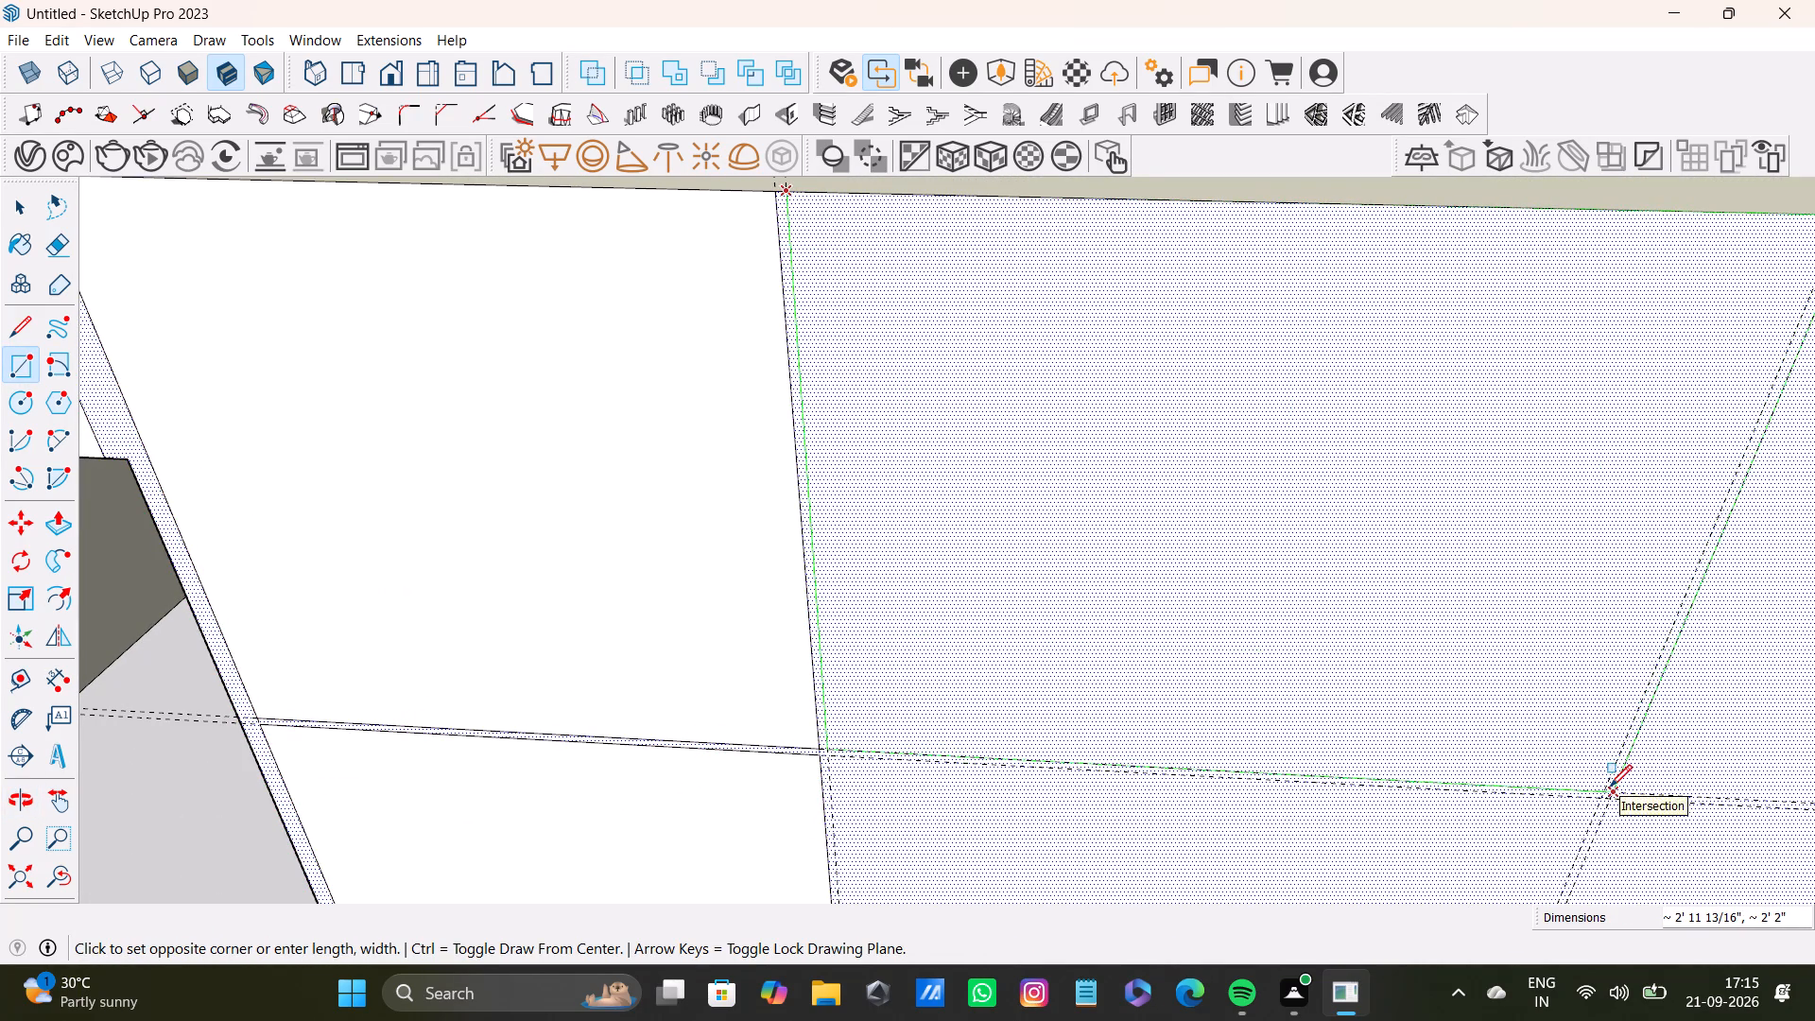
left_click(1604, 786)
Draw a rectangle about 2' 11 13/16" wide and 7' 4 11/16" tall in the lower middle cell, down to the bottom guide.
scroll(1527, 805, "down", 2)
middle_click_drag(1523, 805, 1276, 454, "shift")
scroll(852, 500, "up", 10)
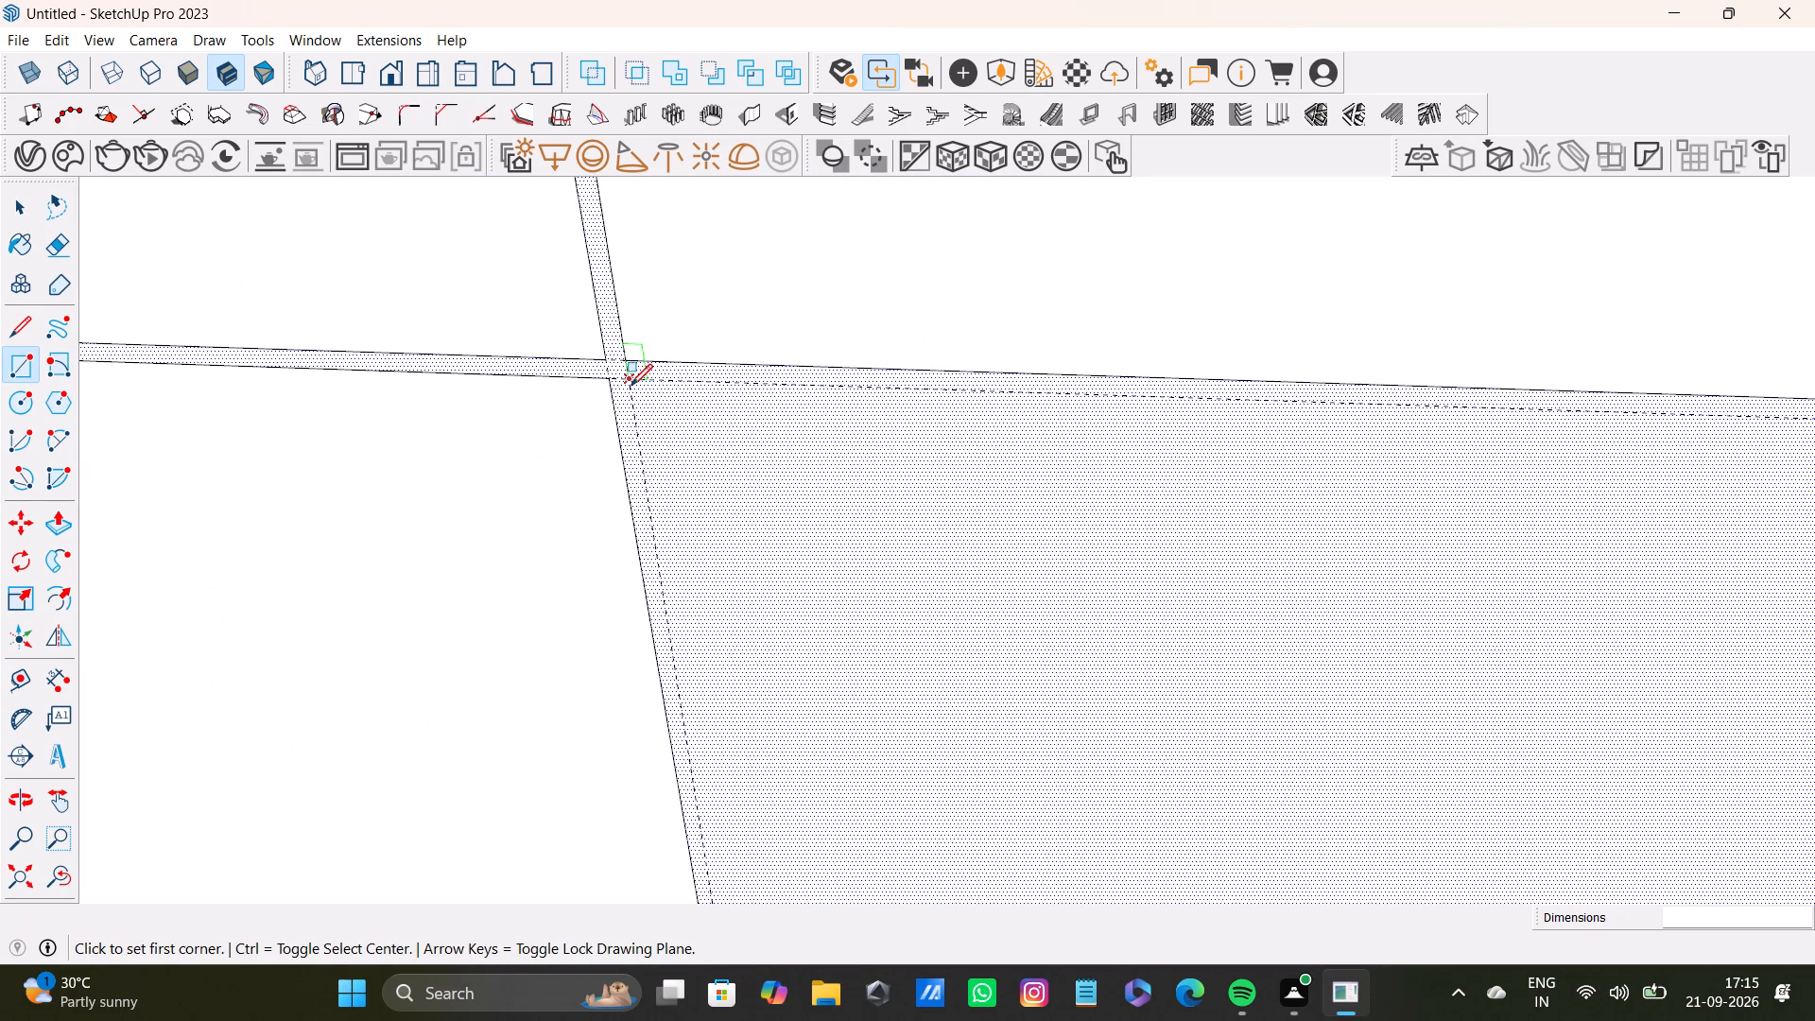
left_click(631, 386)
scroll(771, 582, "down", 3)
middle_click_drag(1102, 729, 793, 152, "shift")
scroll(863, 332, "down", 2)
middle_click_drag(1034, 619, 1014, 345)
scroll(1060, 478, "down", 1)
middle_click_drag(1069, 514, 1046, 253)
middle_click_drag(1138, 520, 1138, 529)
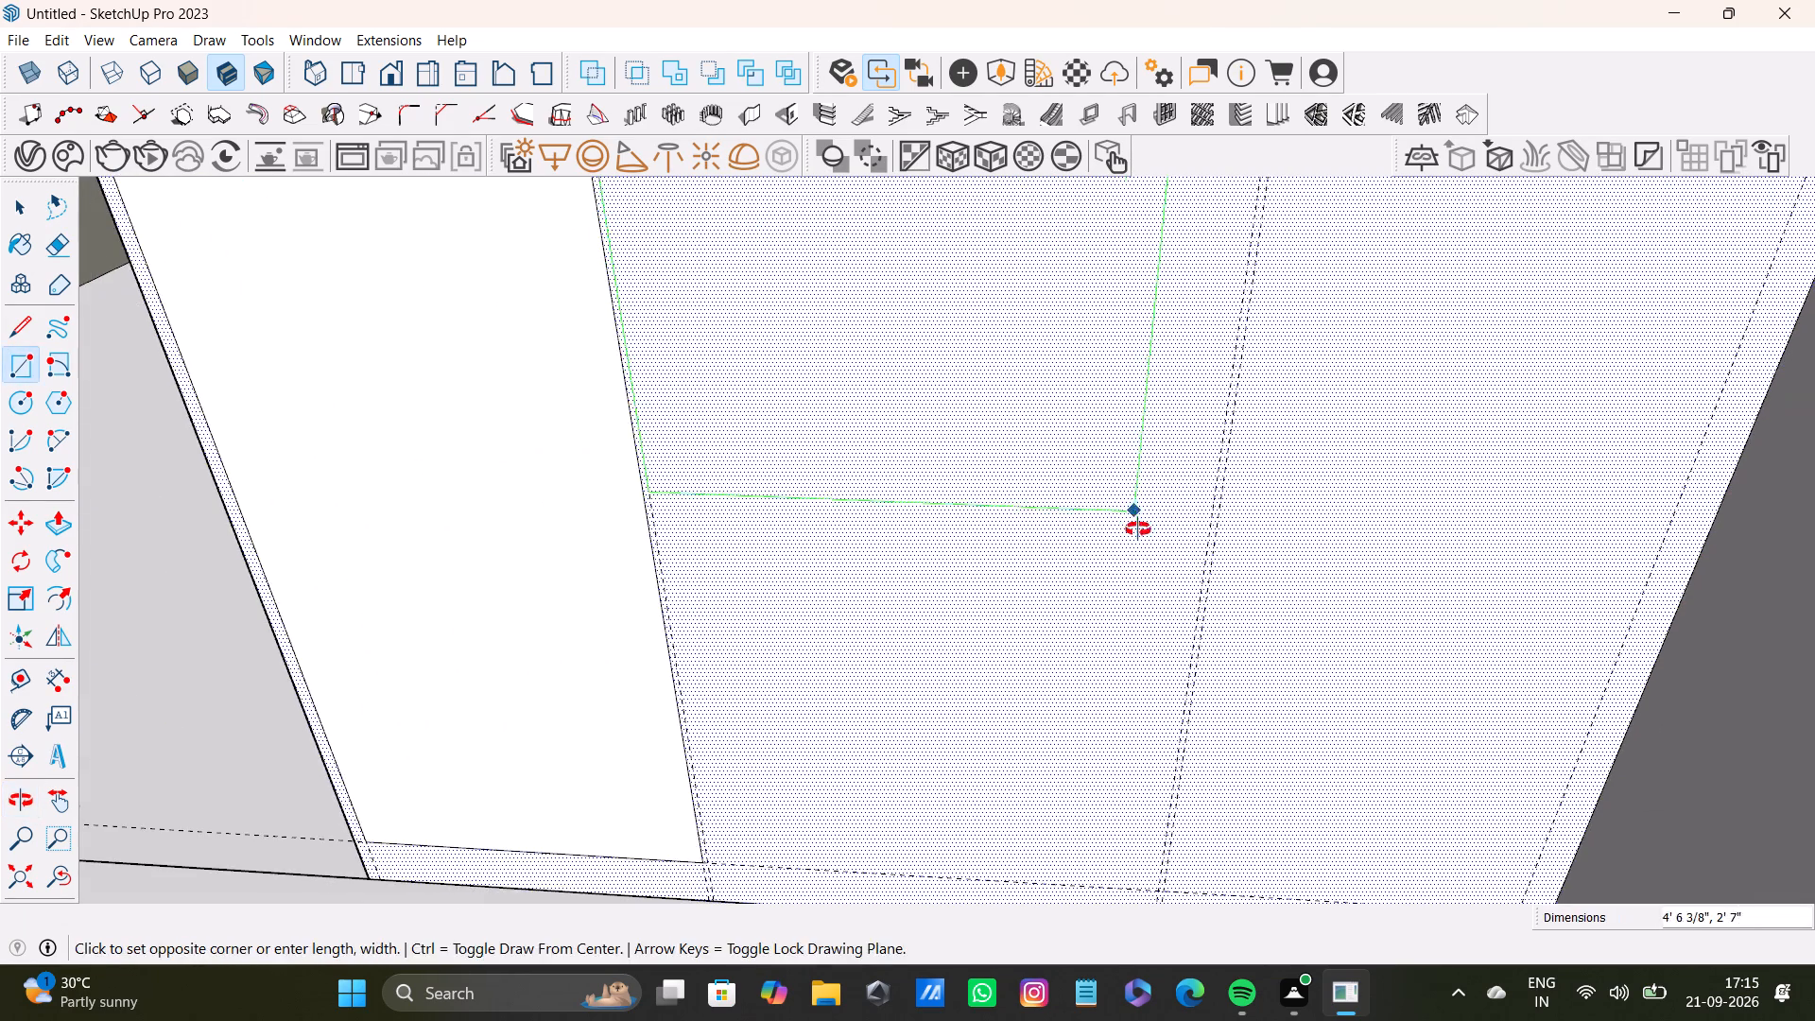
middle_click_drag(1138, 529, 1094, 234)
scroll(1095, 474, "up", 3)
left_click(1133, 712)
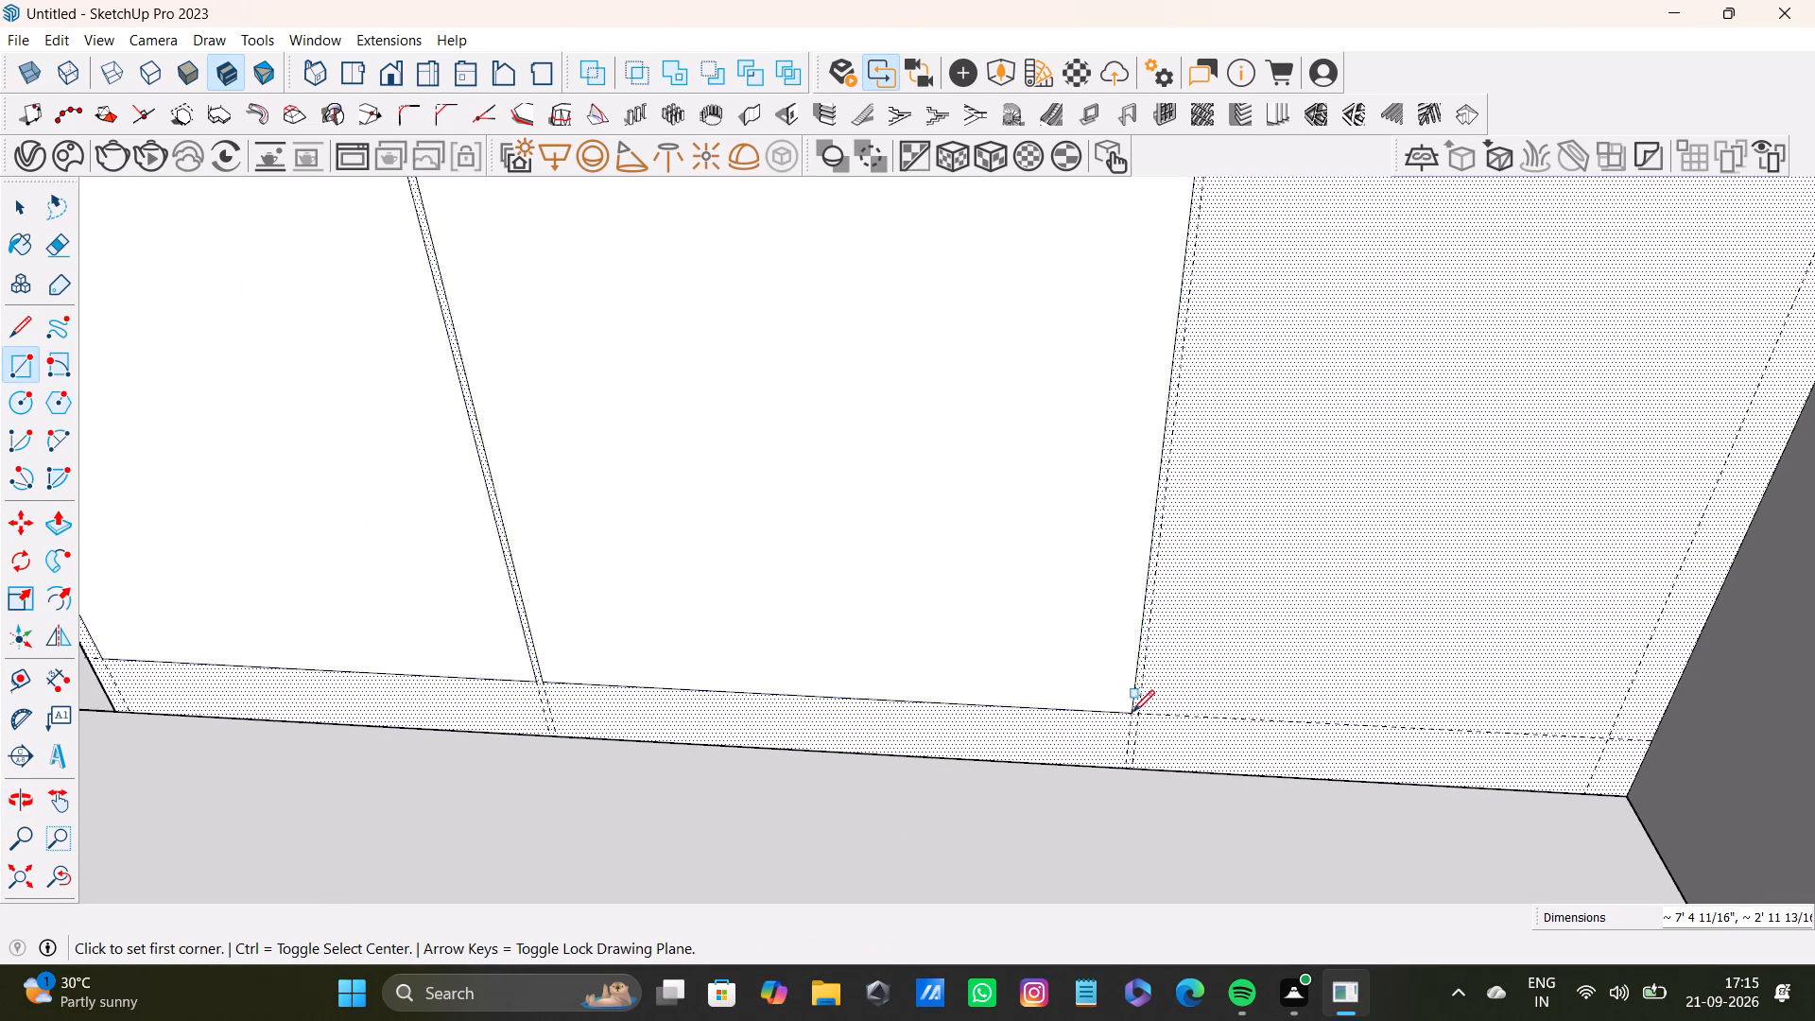
Draw a rectangle about 2' 2 7/8" wide in the upper cell nearest the far corner, from the wall's top edge to the horizontal gap.
scroll(987, 623, "down", 3)
middle_click_drag(1090, 554, 1174, 784)
scroll(1211, 683, "down", 8)
middle_click_drag(1228, 654, 951, 829, "shift")
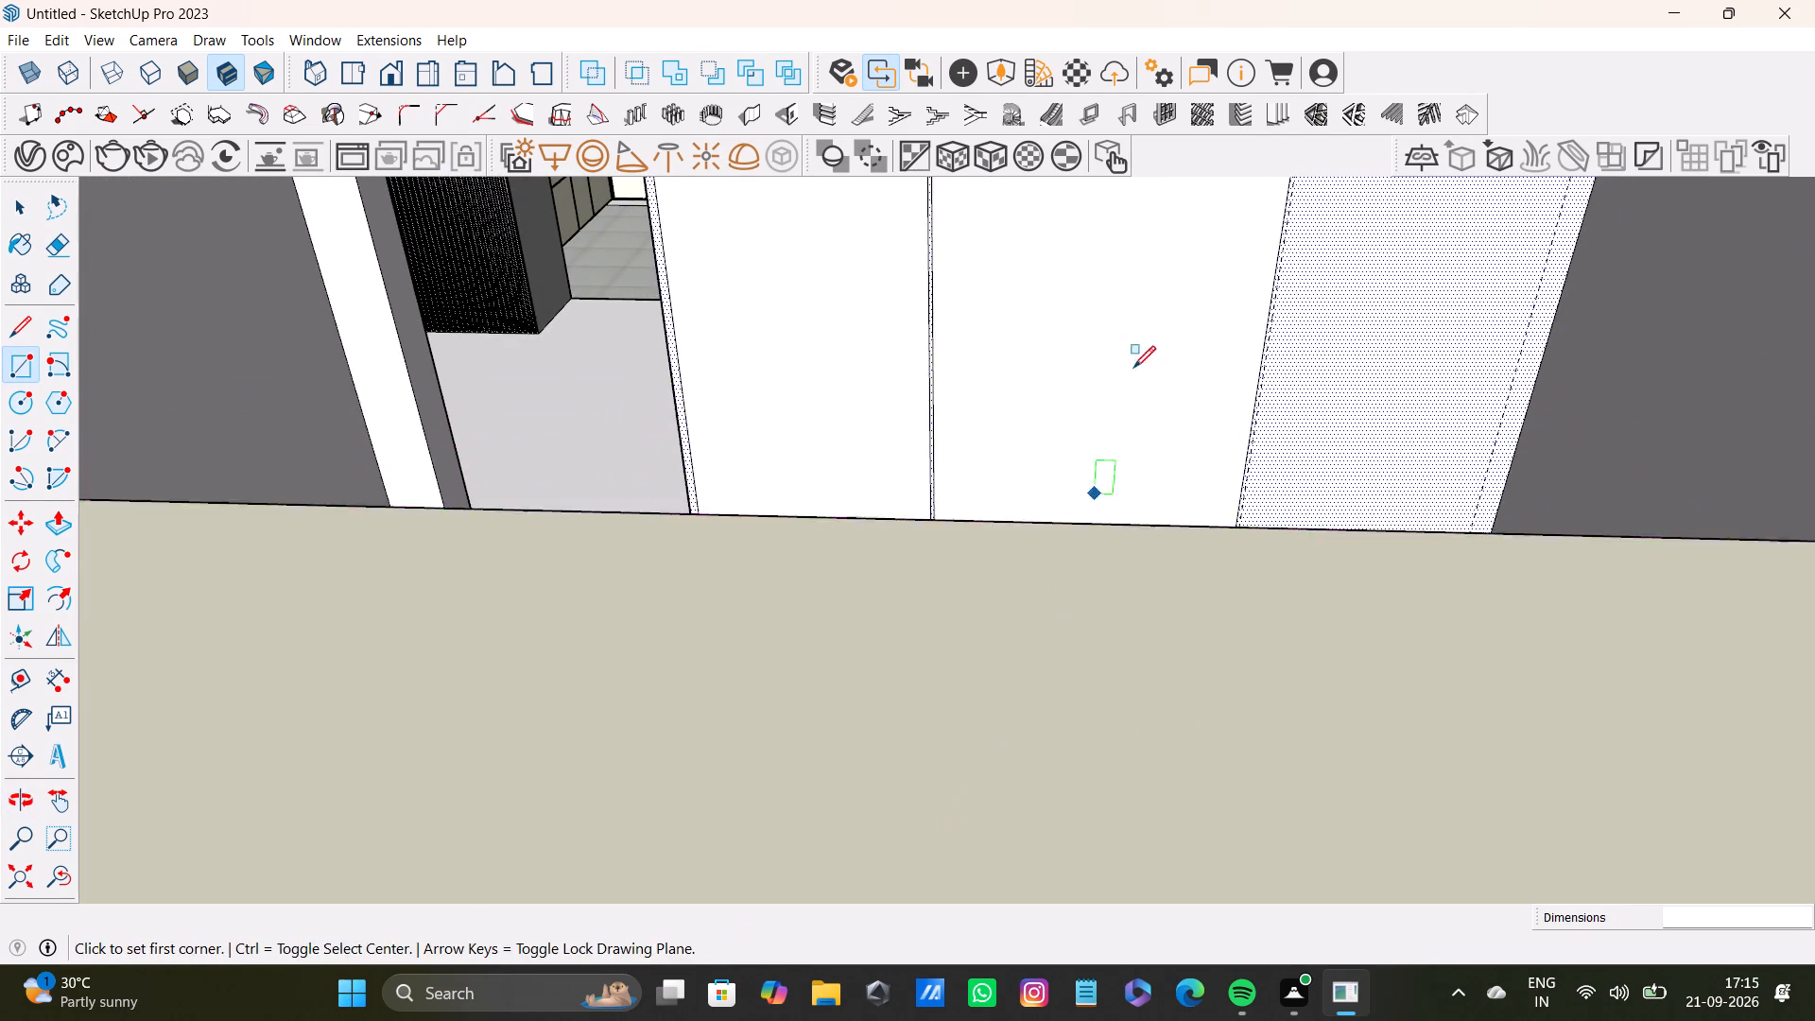
middle_click_drag(1172, 312, 726, 756)
scroll(852, 432, "up", 12)
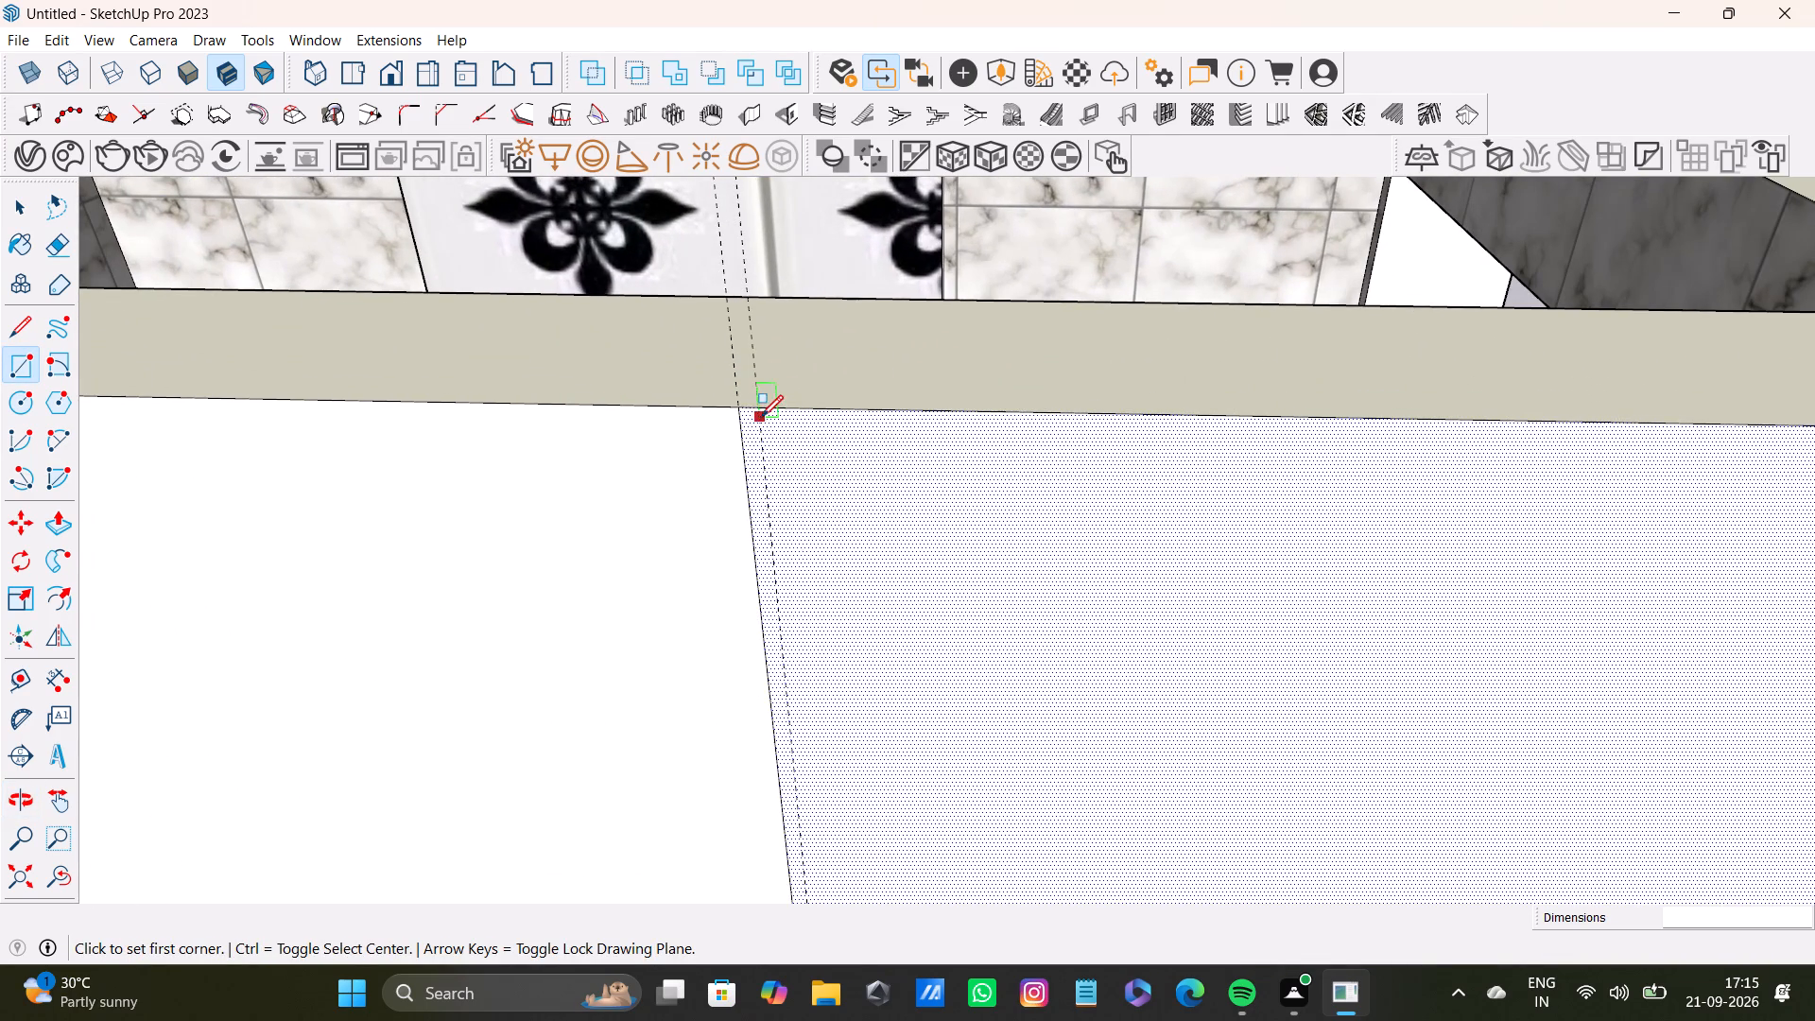
left_click(758, 407)
scroll(1085, 593, "down", 3)
middle_click_drag(1218, 650, 1018, 377, "shift")
middle_click_drag(1239, 647, 1184, 432, "shift")
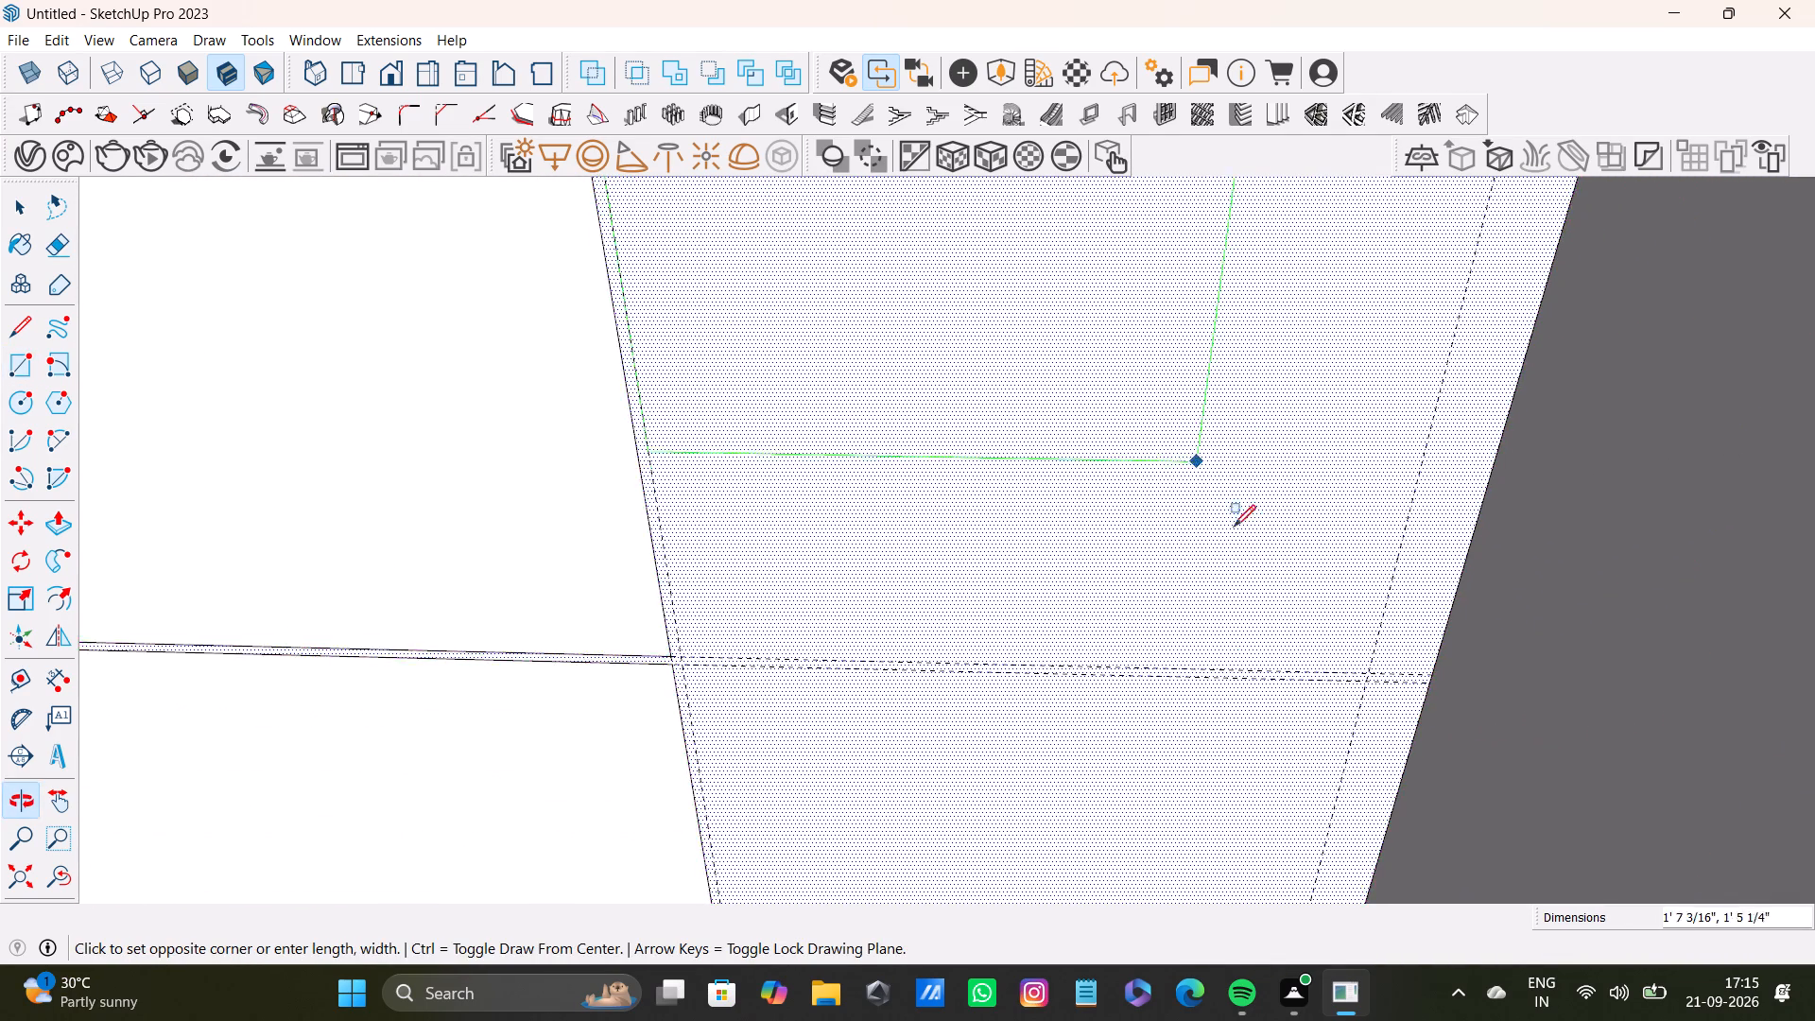
scroll(1250, 565, "up", 2)
left_click(1392, 696)
Draw a rectangle about 2' 2 7/8" wide and 7' 4 11/16" tall in the lower cell nearest the far corner, down to the bottom guide.
scroll(1255, 704, "down", 2)
middle_click_drag(1246, 715, 1123, 463, "shift")
scroll(599, 522, "up", 1)
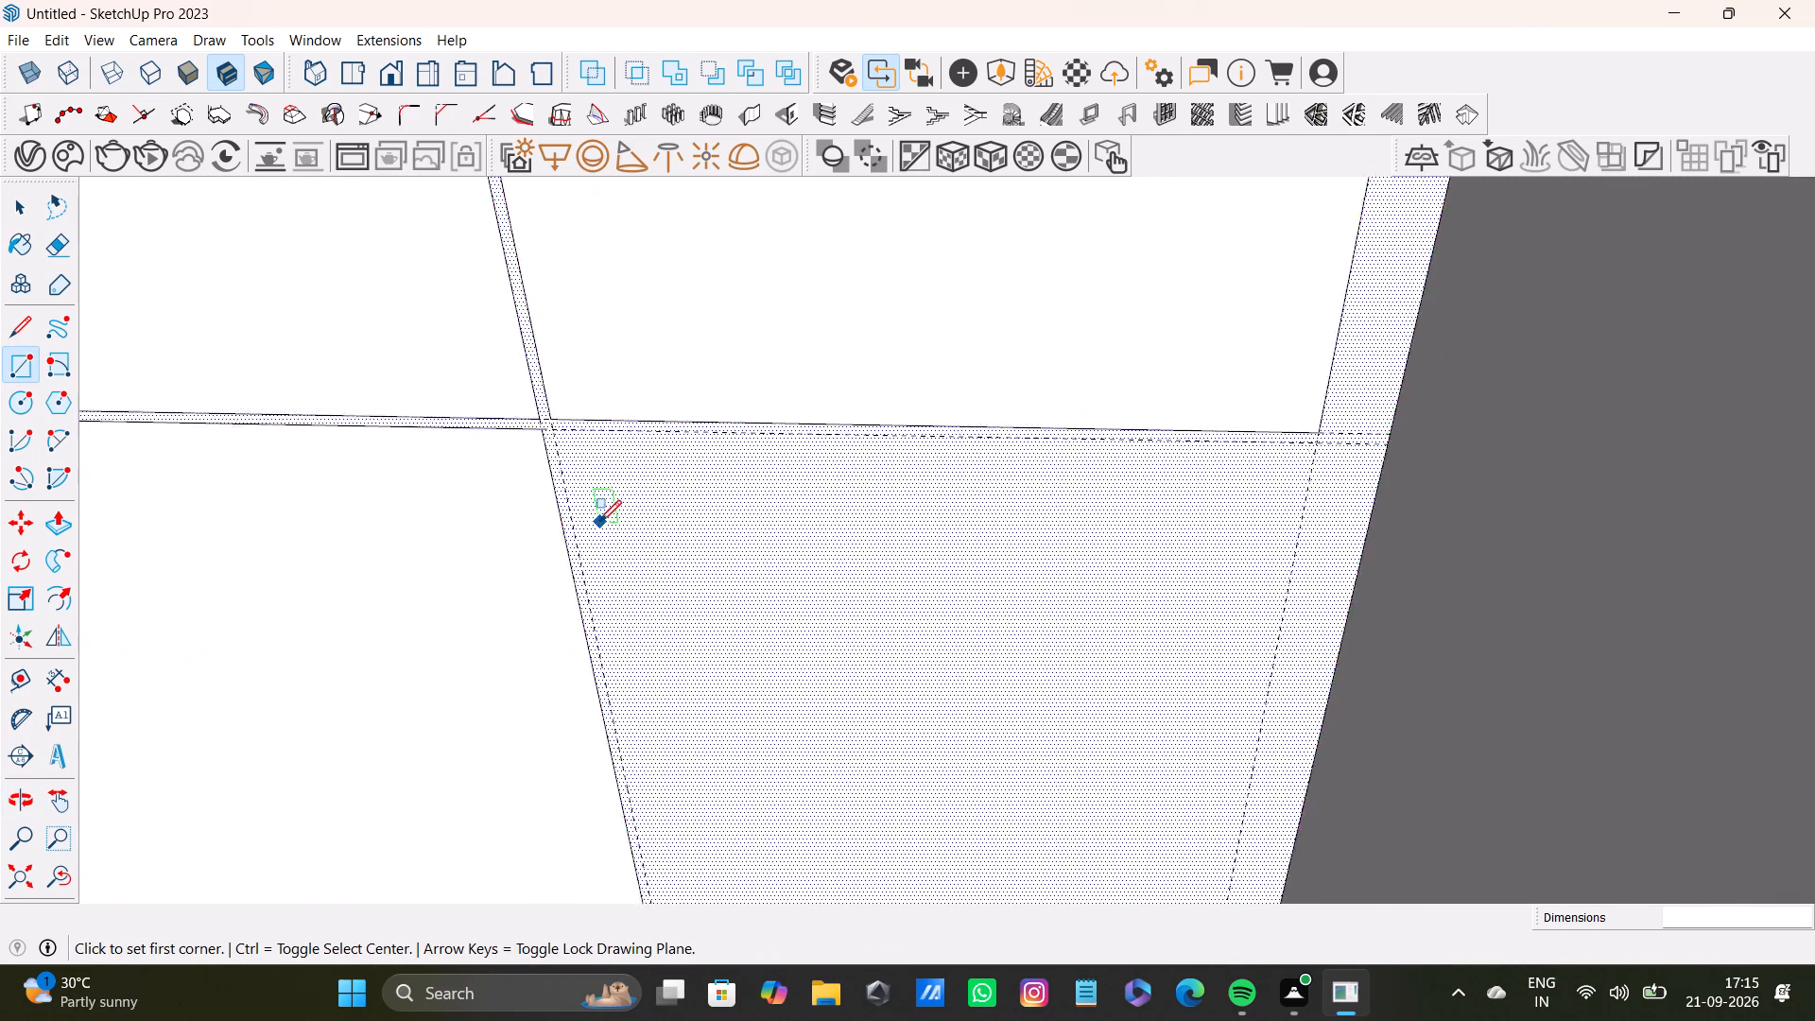
scroll(599, 522, "up", 4)
left_click(535, 405)
scroll(868, 680, "down", 2)
middle_click_drag(1022, 725, 875, 331, "shift")
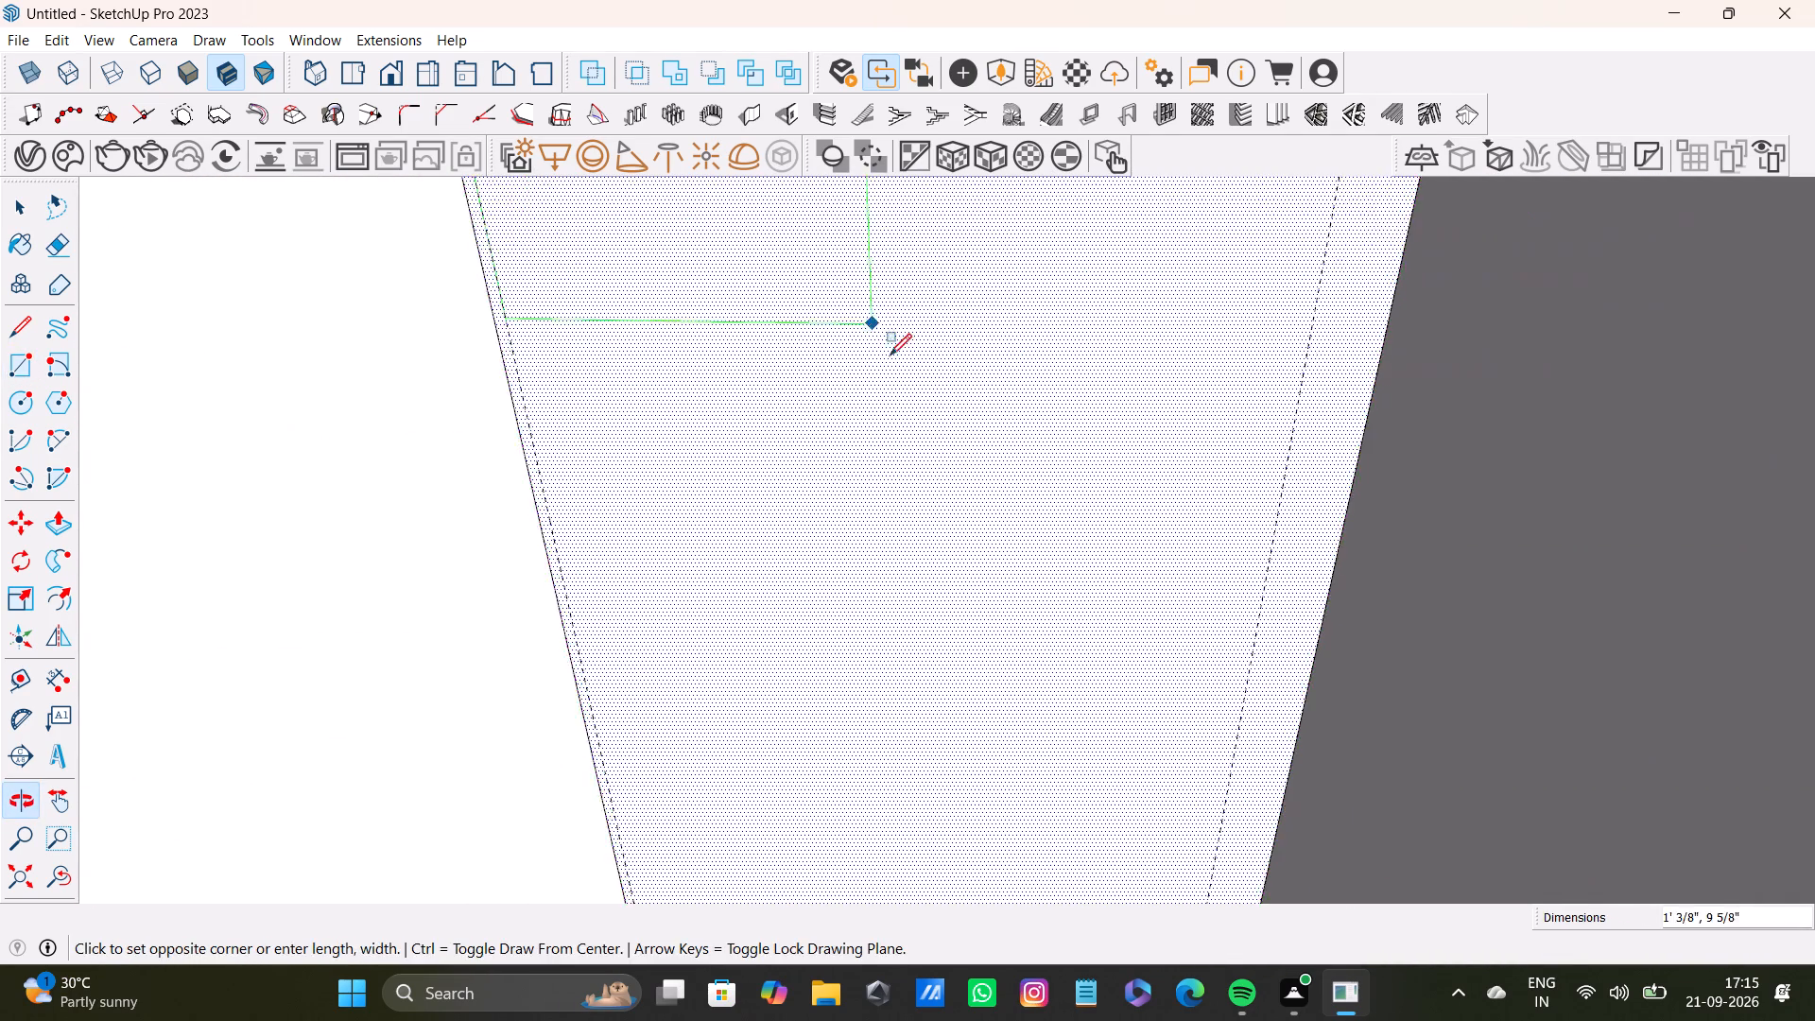
scroll(943, 513, "down", 2)
middle_click_drag(1013, 705, 1088, 333)
middle_click_drag(1145, 514, 1158, 313)
middle_click_drag(1184, 592, 1191, 330)
scroll(1221, 619, "up", 1)
middle_click_drag(1221, 619, 1194, 536, "shift")
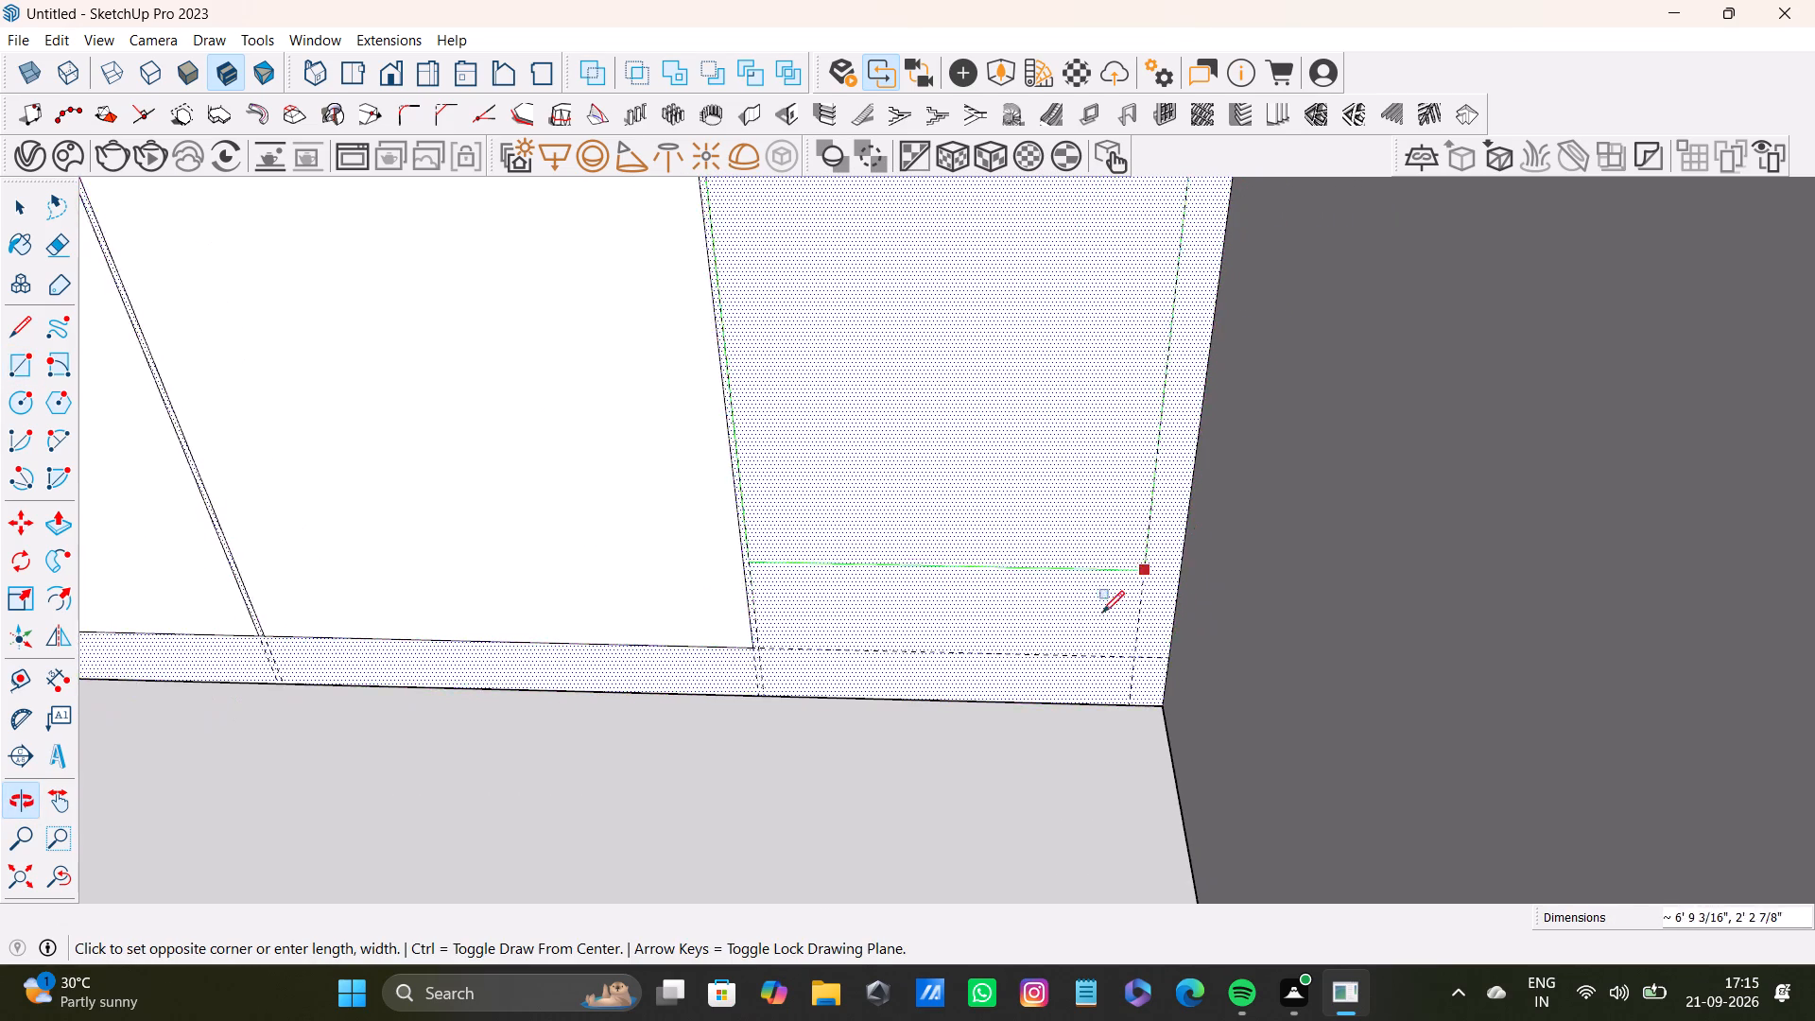
scroll(1093, 623, "up", 7)
left_click(1155, 684)
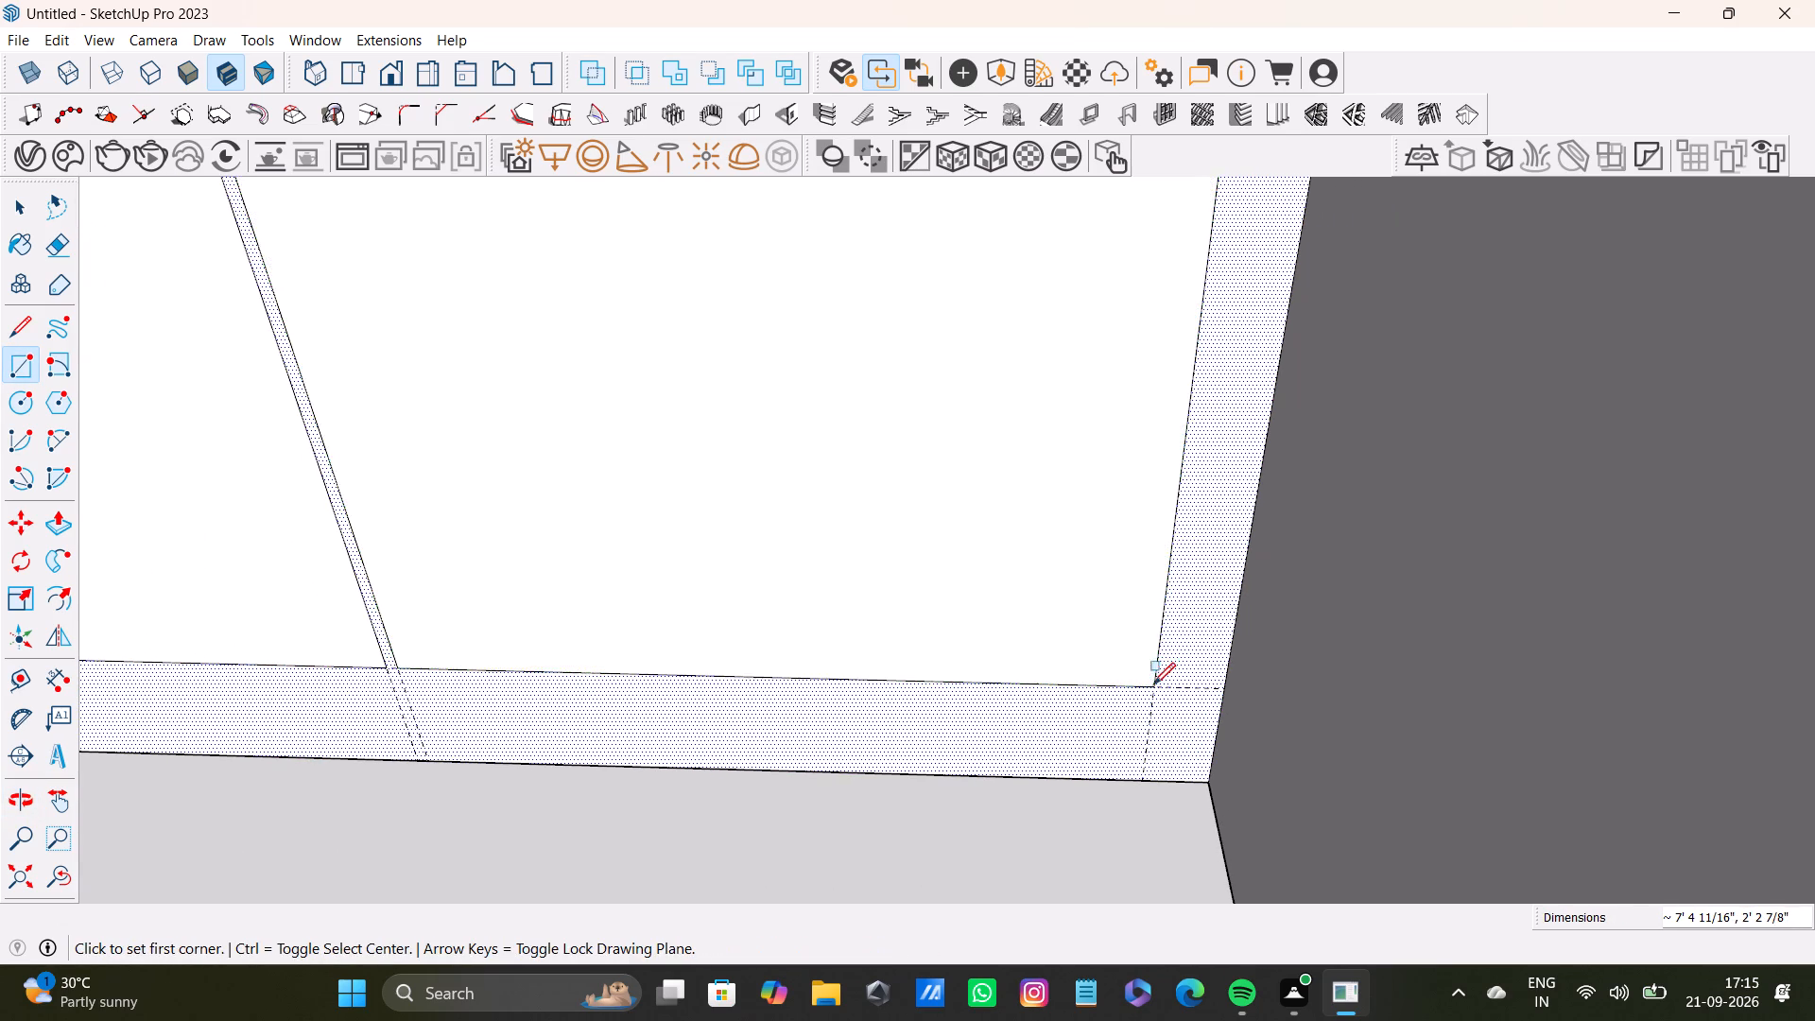
Delete the short vertical edge running from the doorway's upper corner to the wall's top edge.
scroll(994, 650, "down", 4)
middle_click_drag(756, 543, 1328, 591)
scroll(1164, 608, "down", 14)
middle_click_drag(1030, 612, 1031, 658, "shift")
left_click(58, 871)
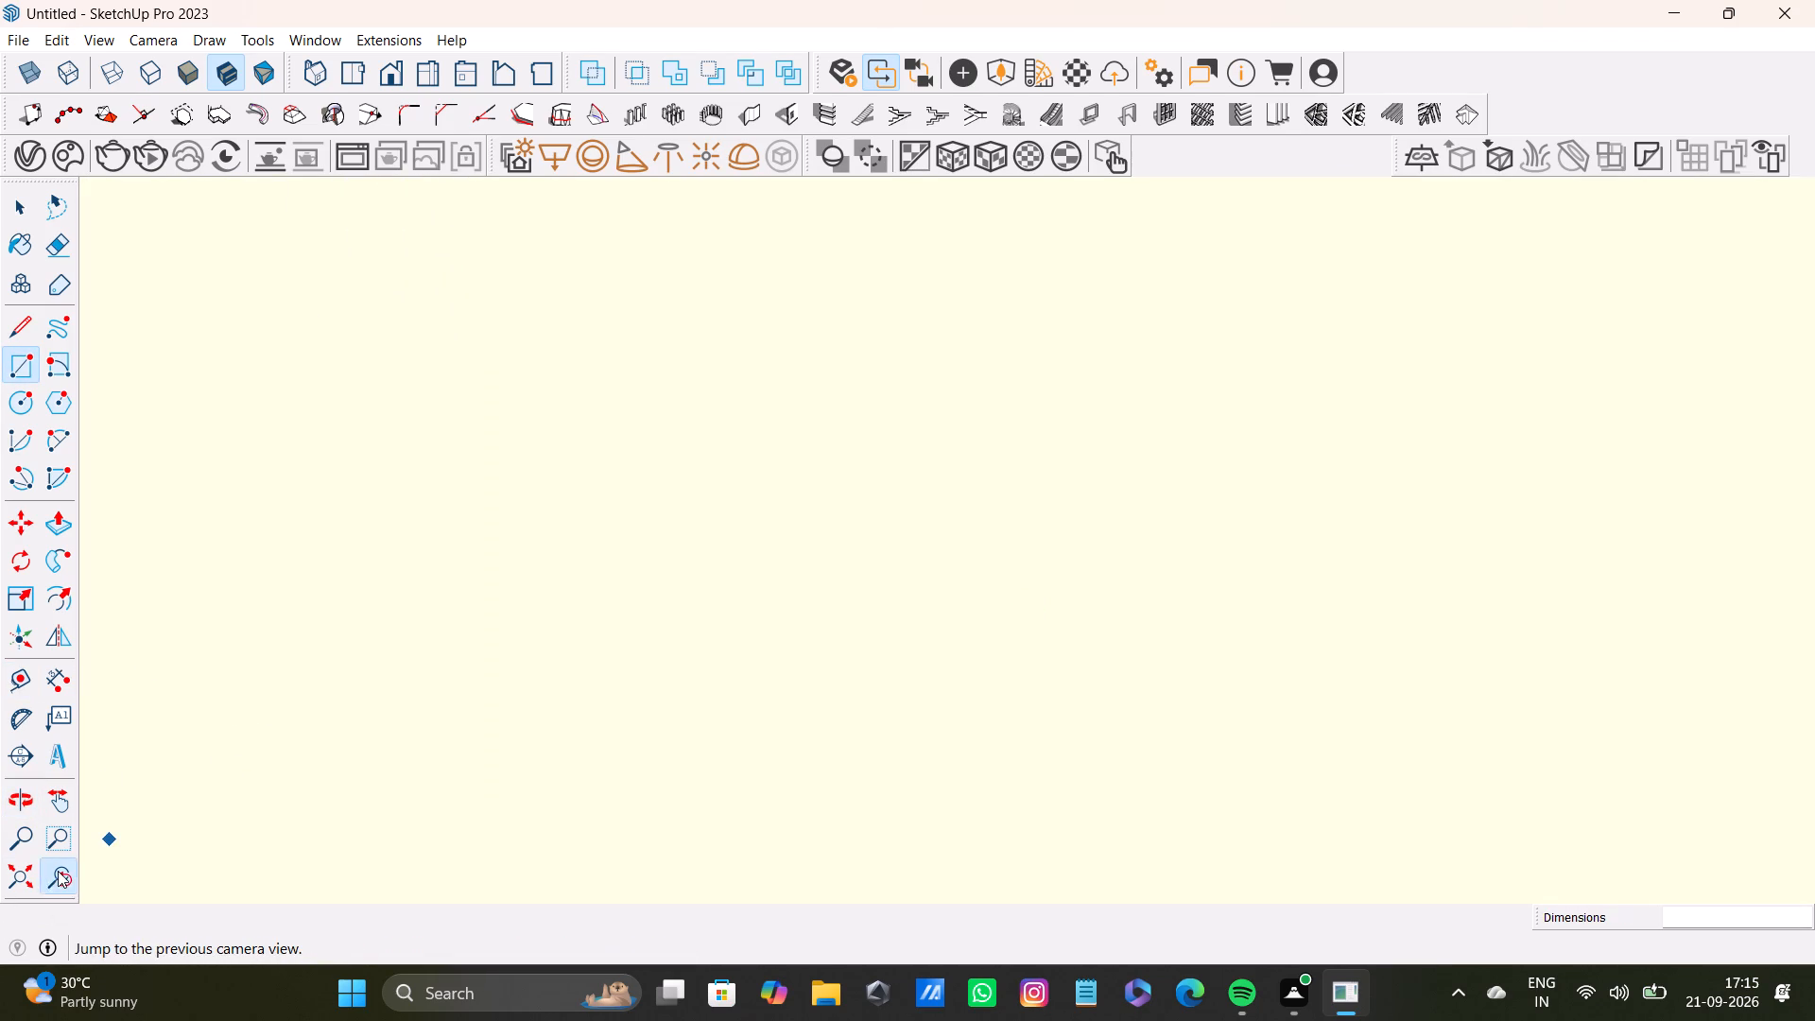
left_click(24, 866)
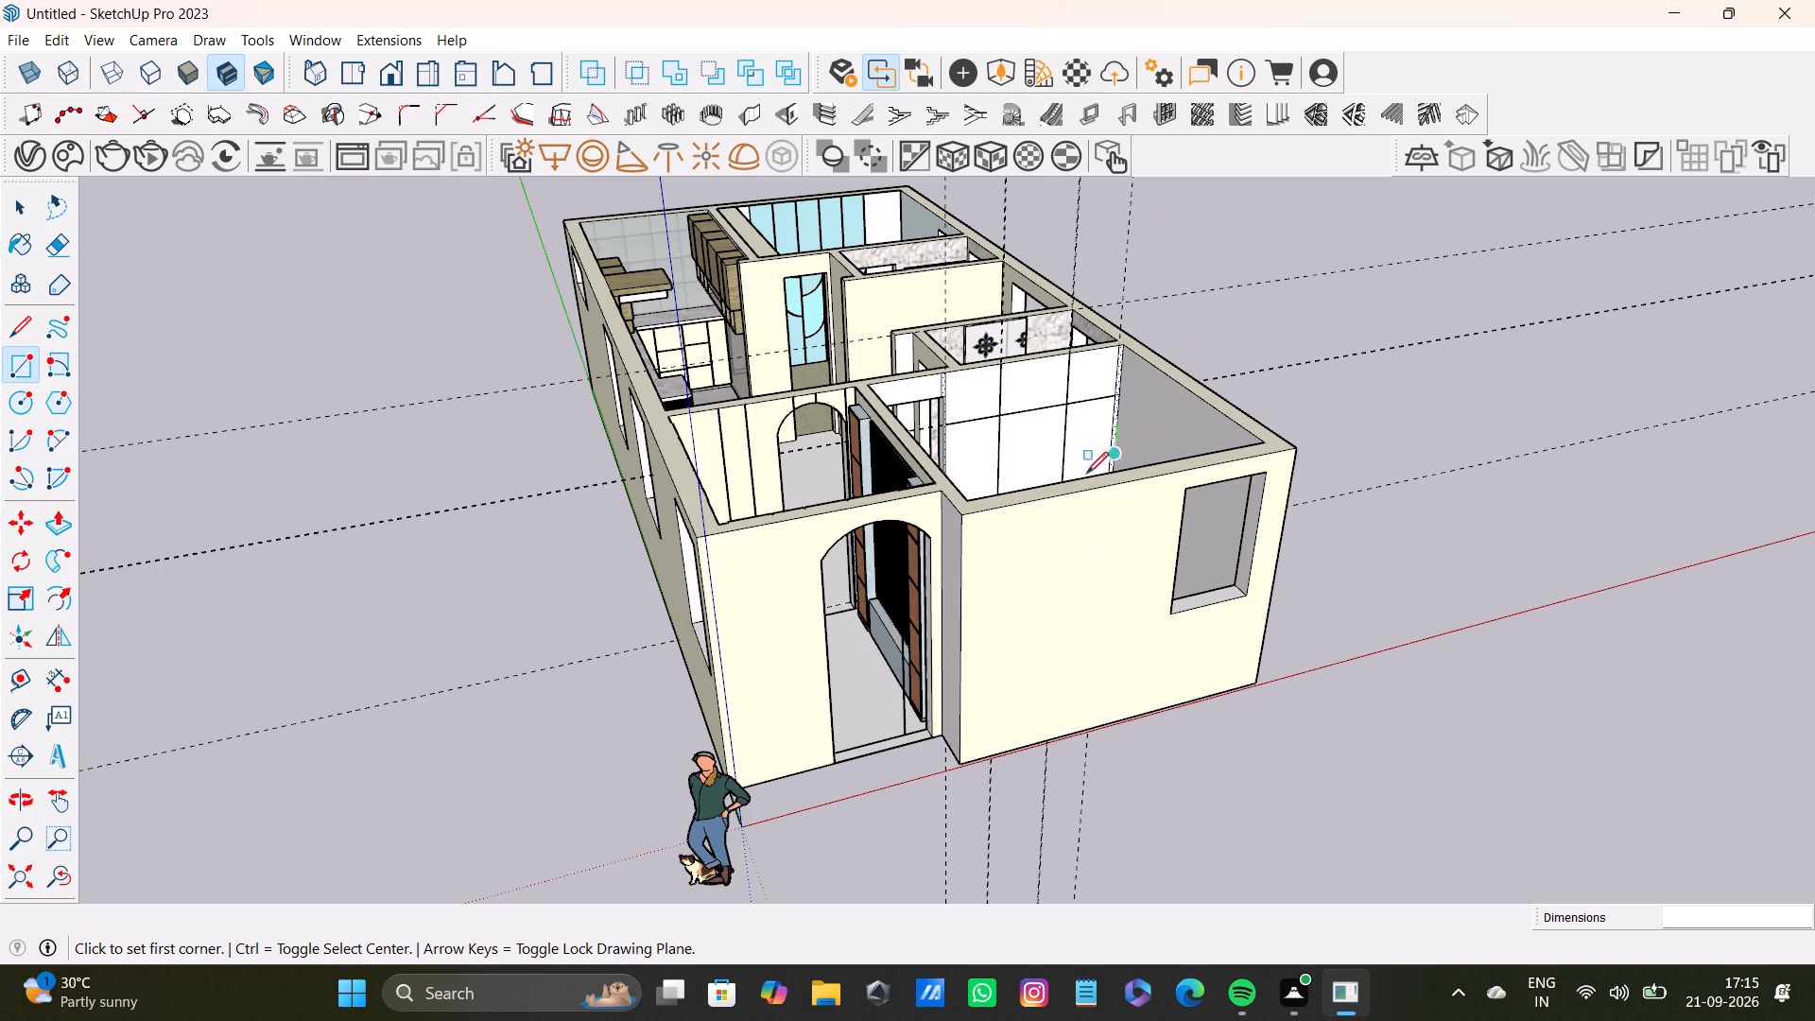
middle_click_drag(1128, 493, 926, 558)
scroll(843, 428, "up", 10)
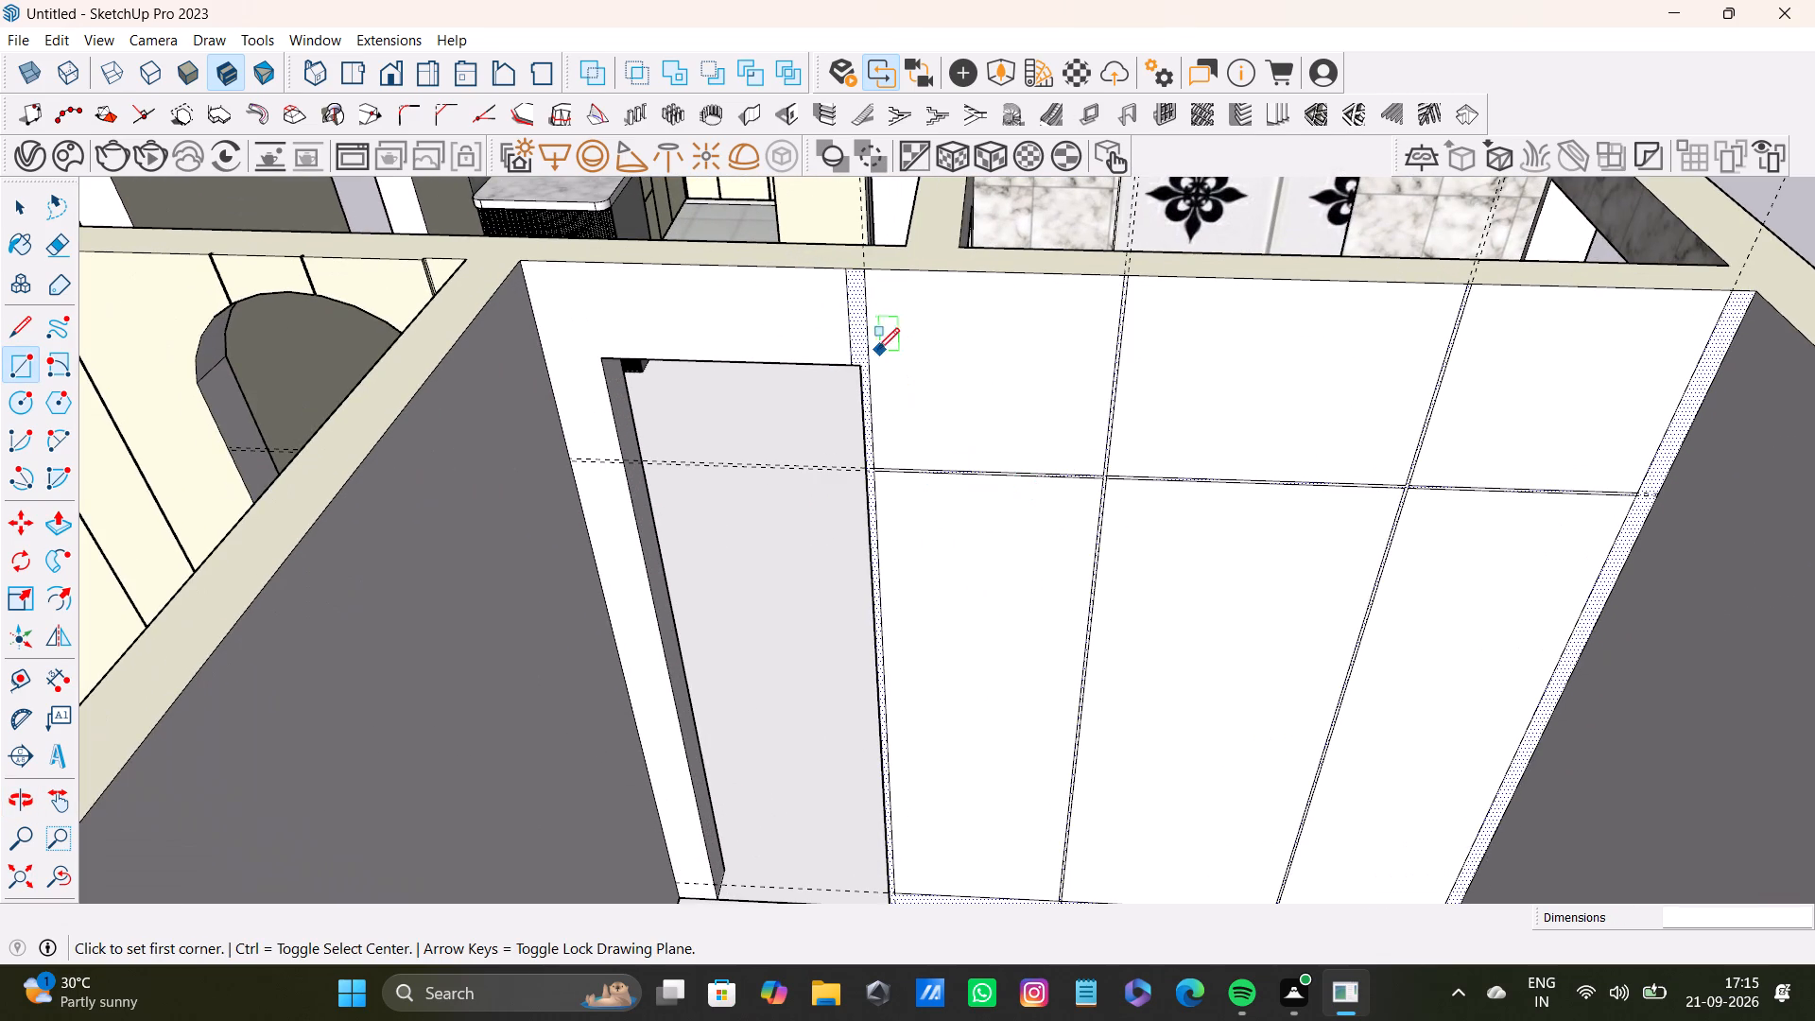
scroll(849, 349, "up", 6)
key("space")
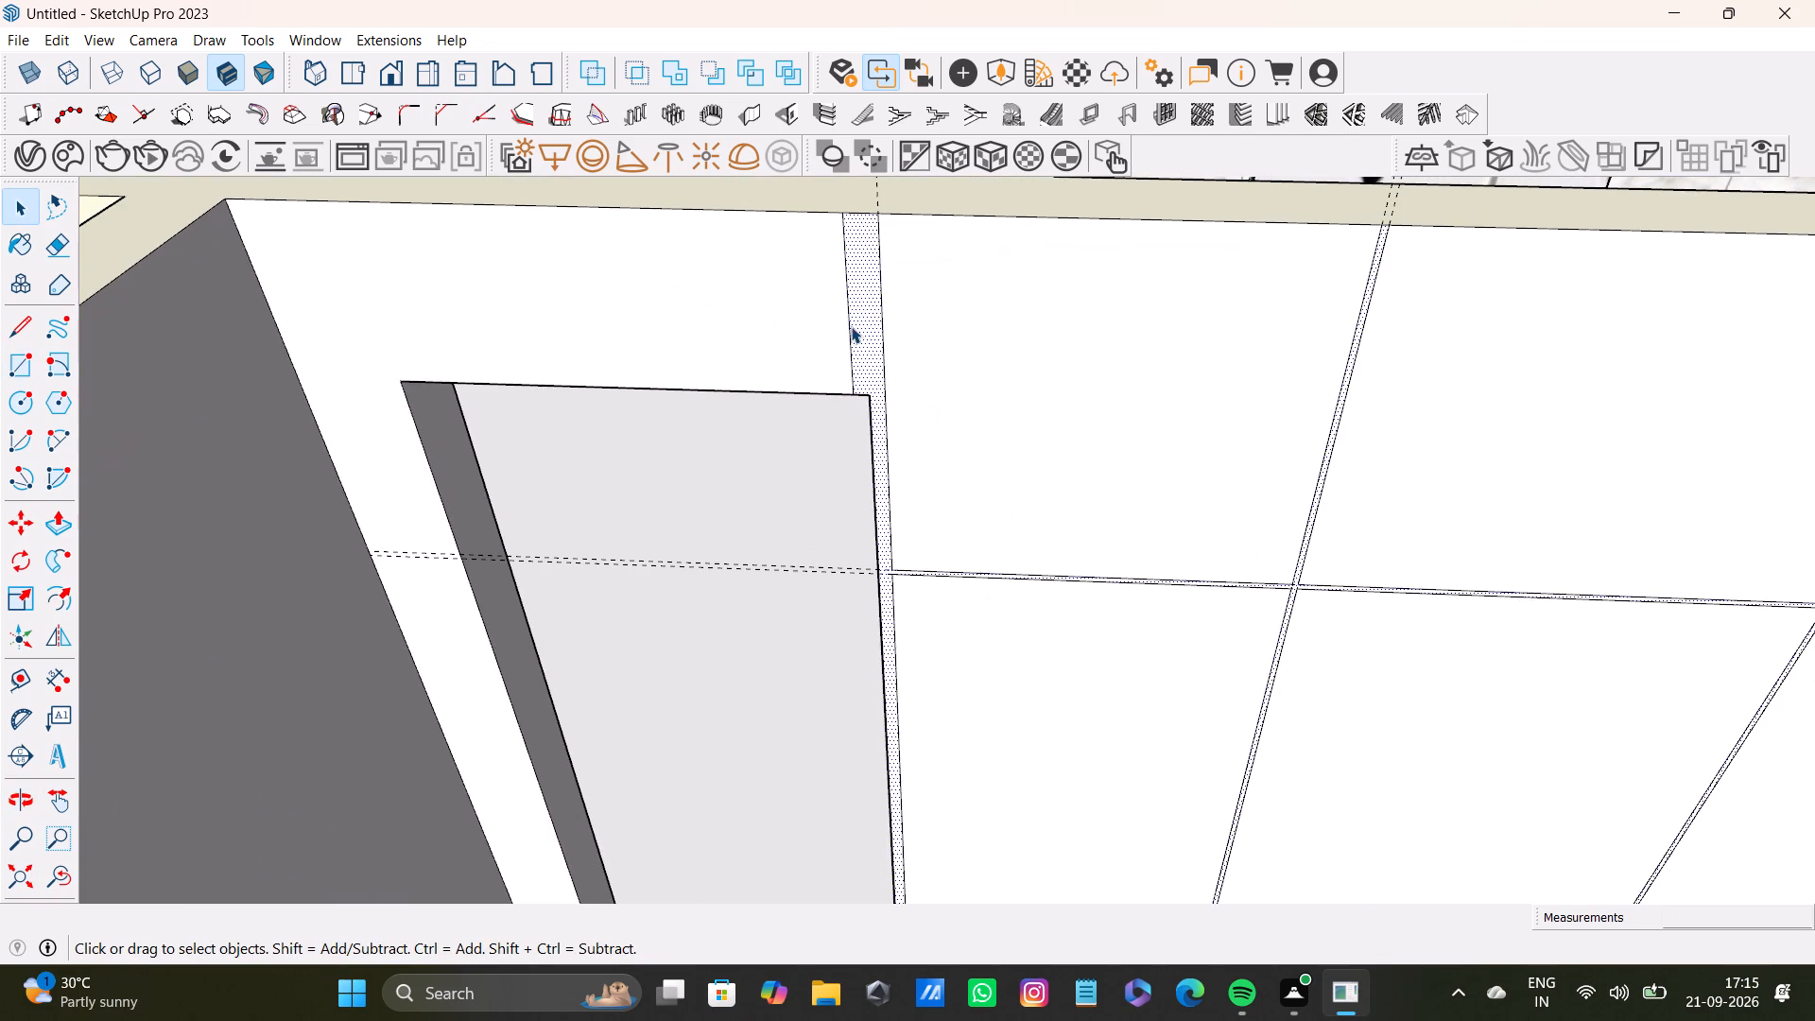
left_click(851, 328)
key("Delete")
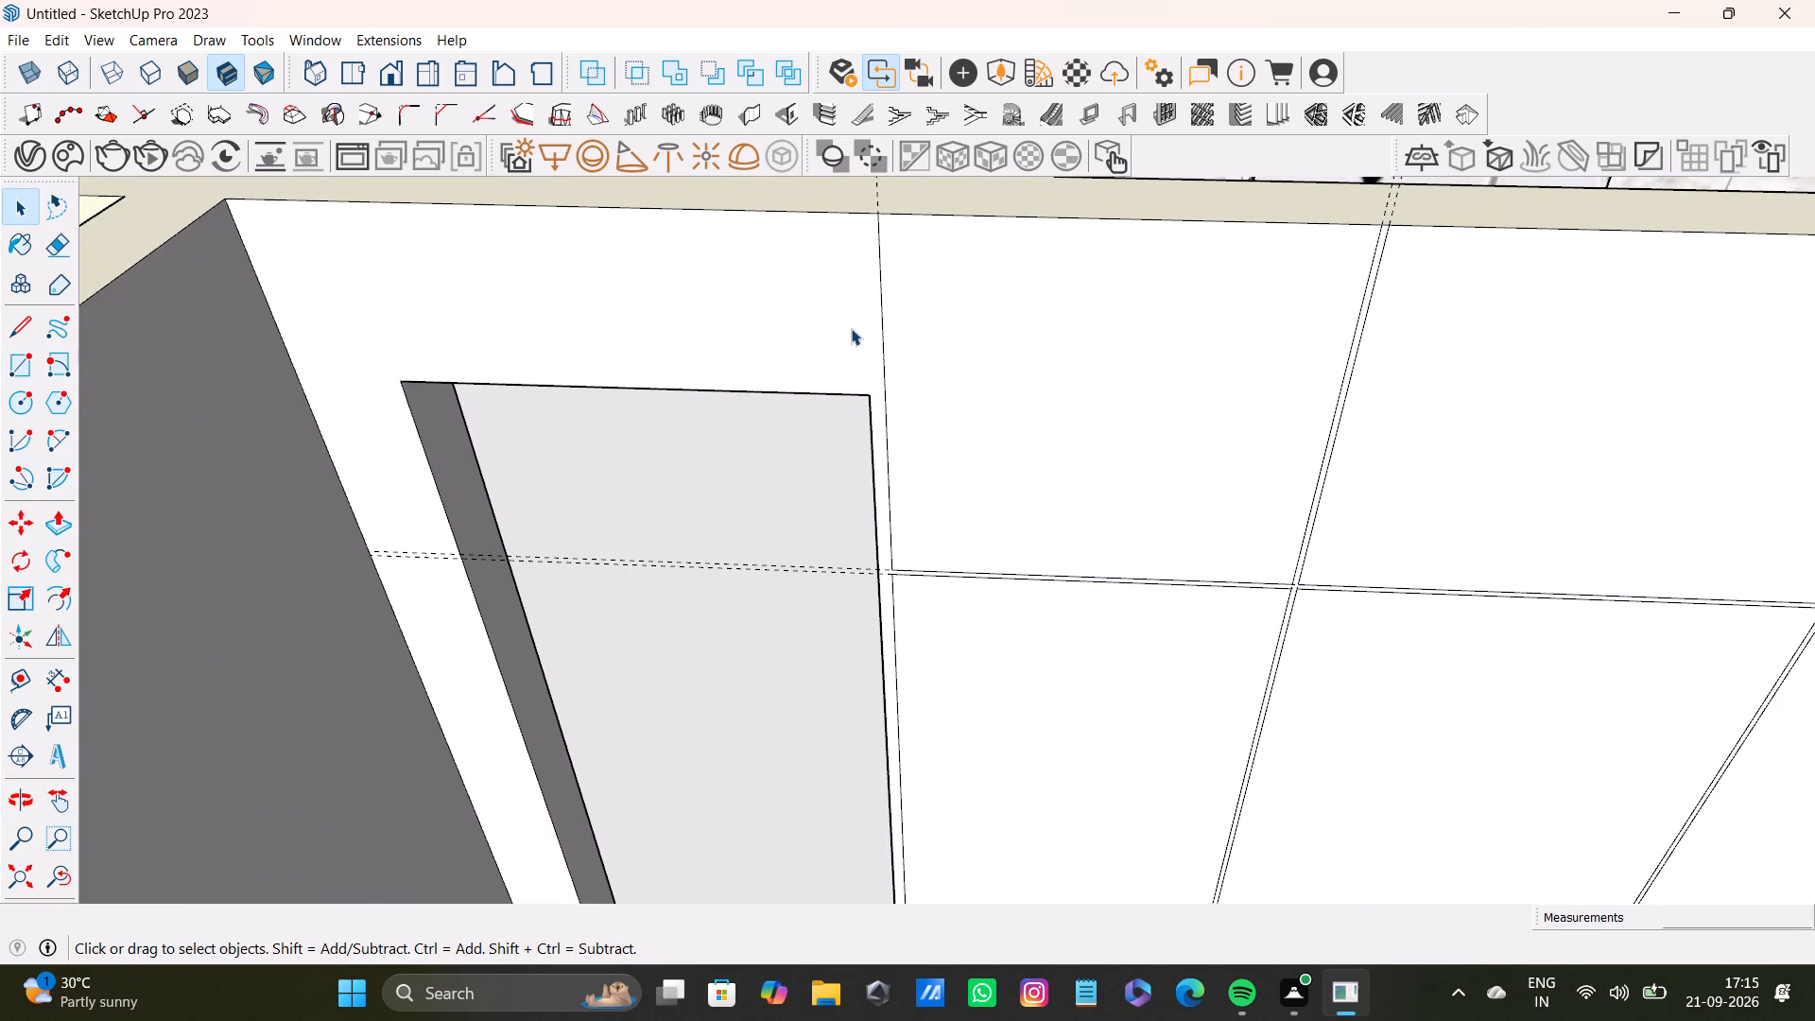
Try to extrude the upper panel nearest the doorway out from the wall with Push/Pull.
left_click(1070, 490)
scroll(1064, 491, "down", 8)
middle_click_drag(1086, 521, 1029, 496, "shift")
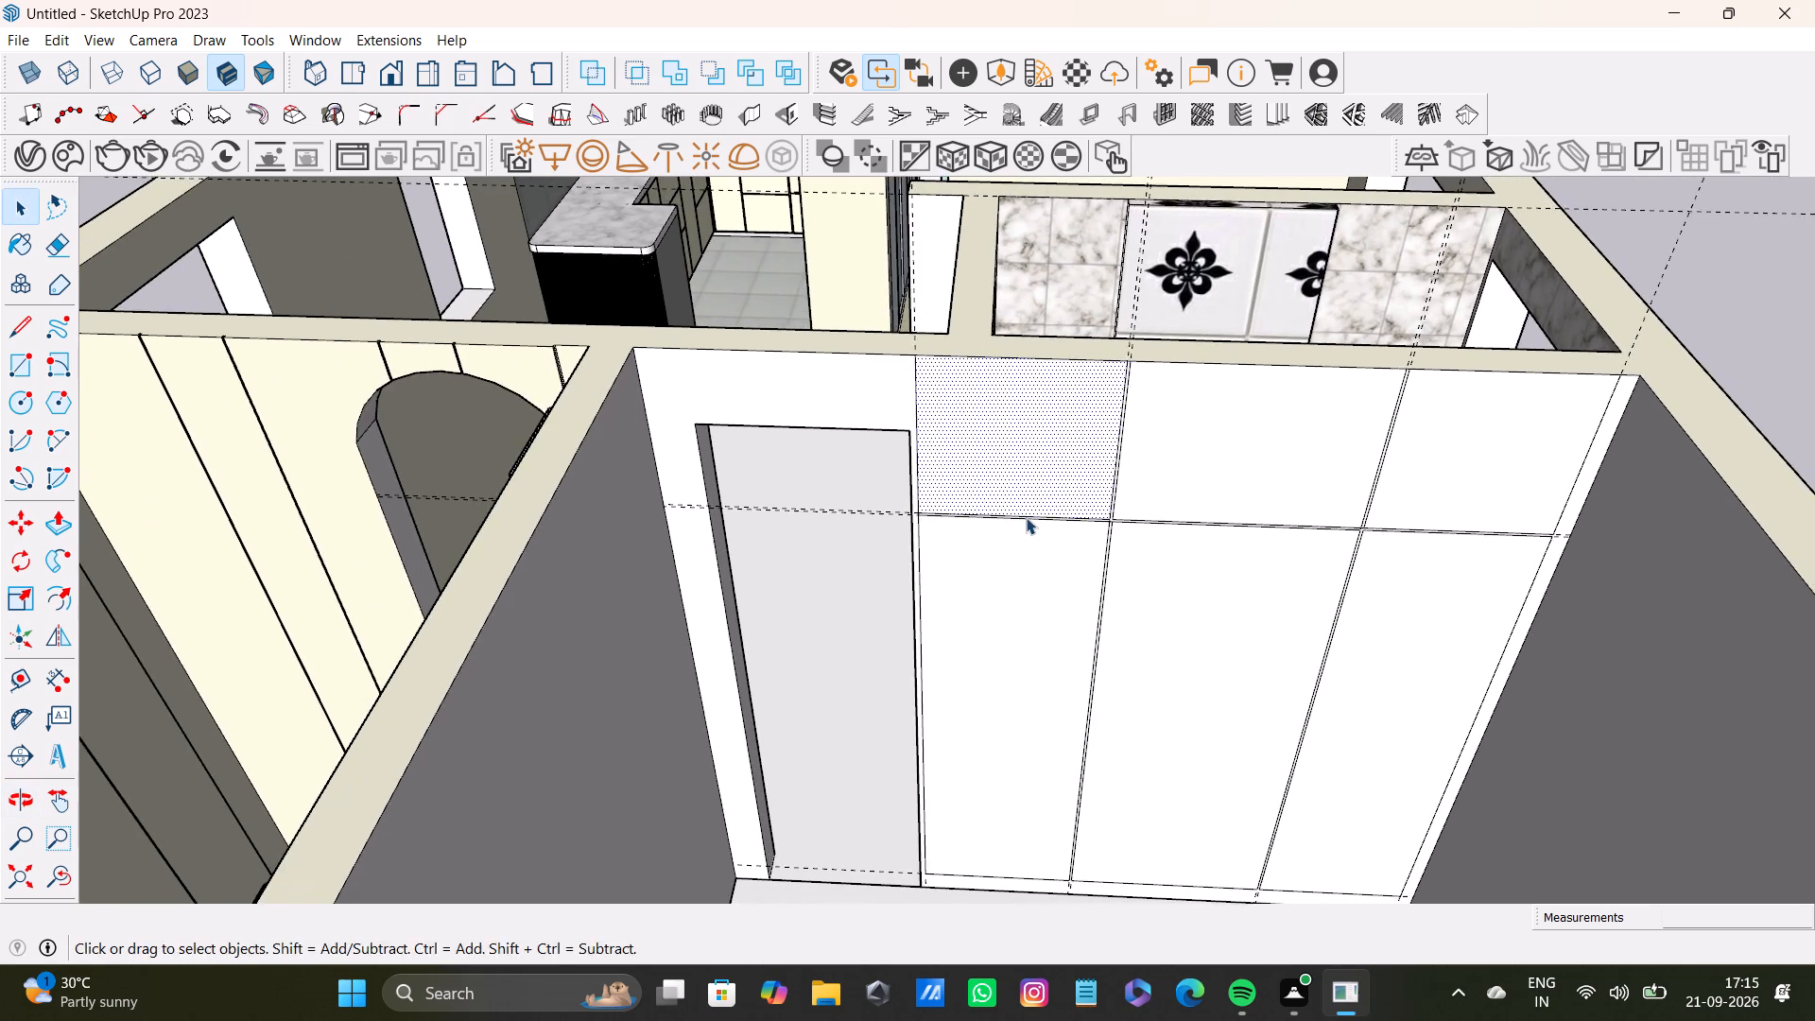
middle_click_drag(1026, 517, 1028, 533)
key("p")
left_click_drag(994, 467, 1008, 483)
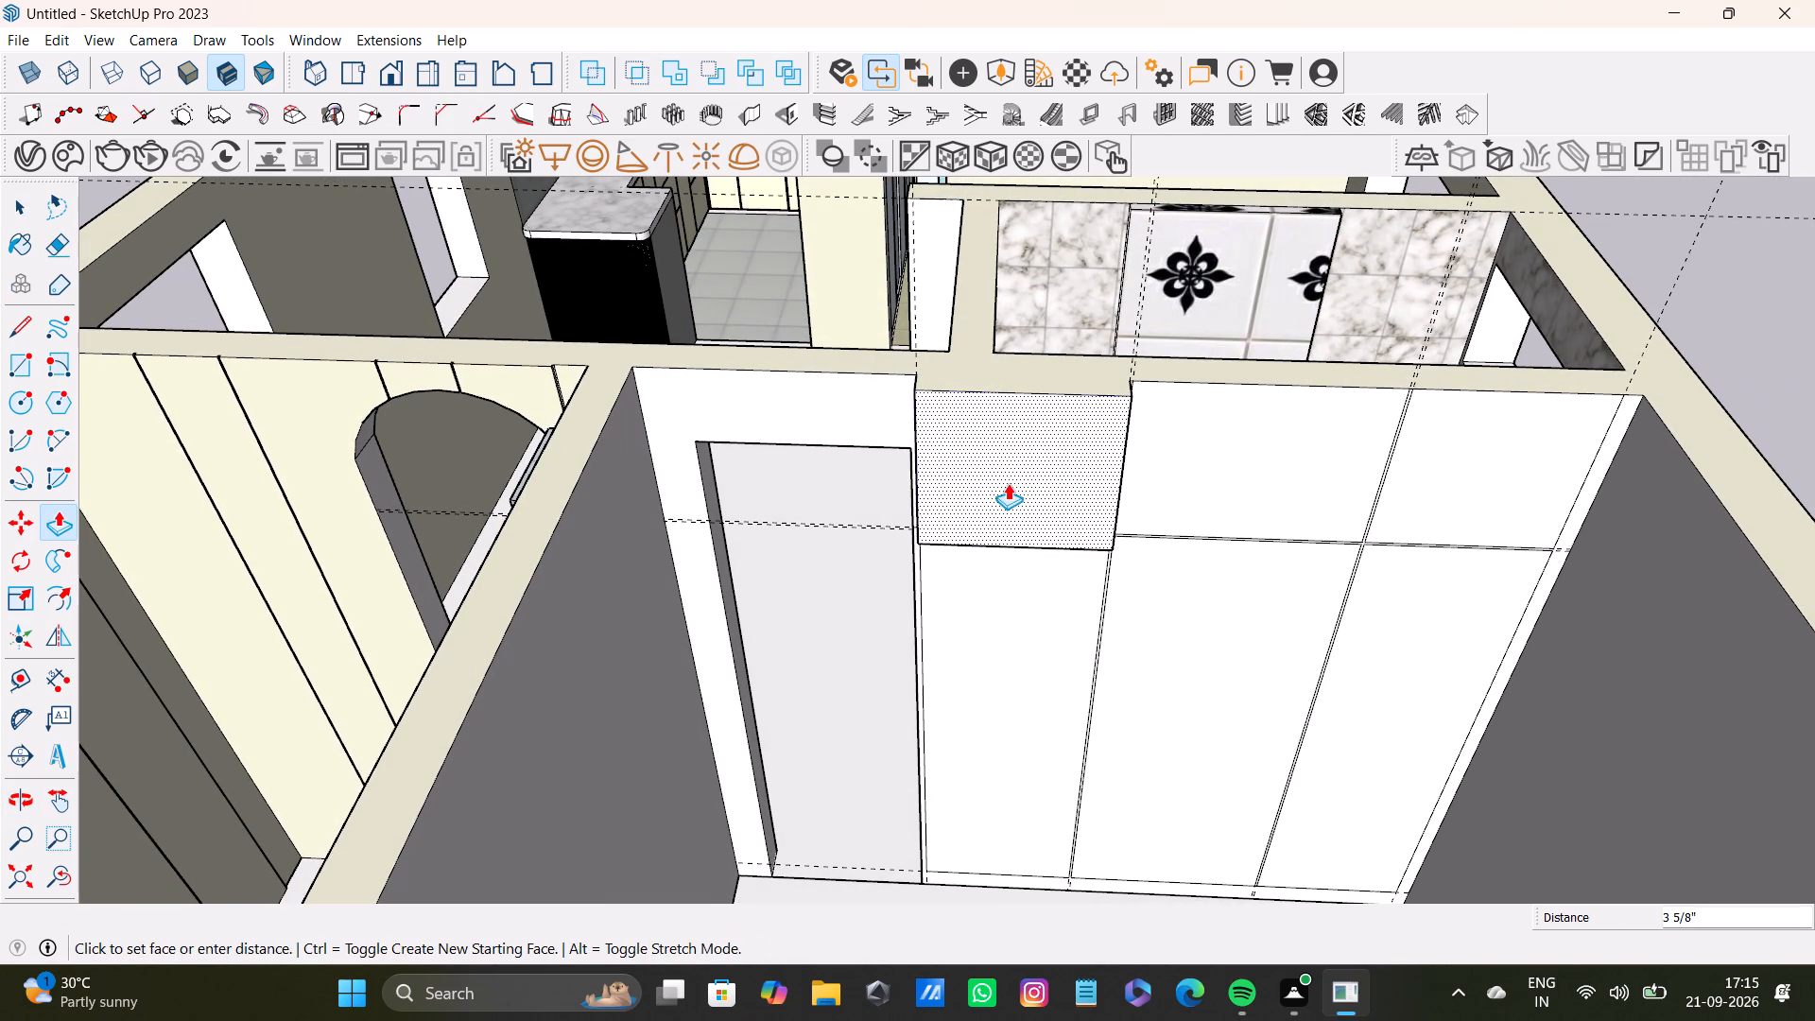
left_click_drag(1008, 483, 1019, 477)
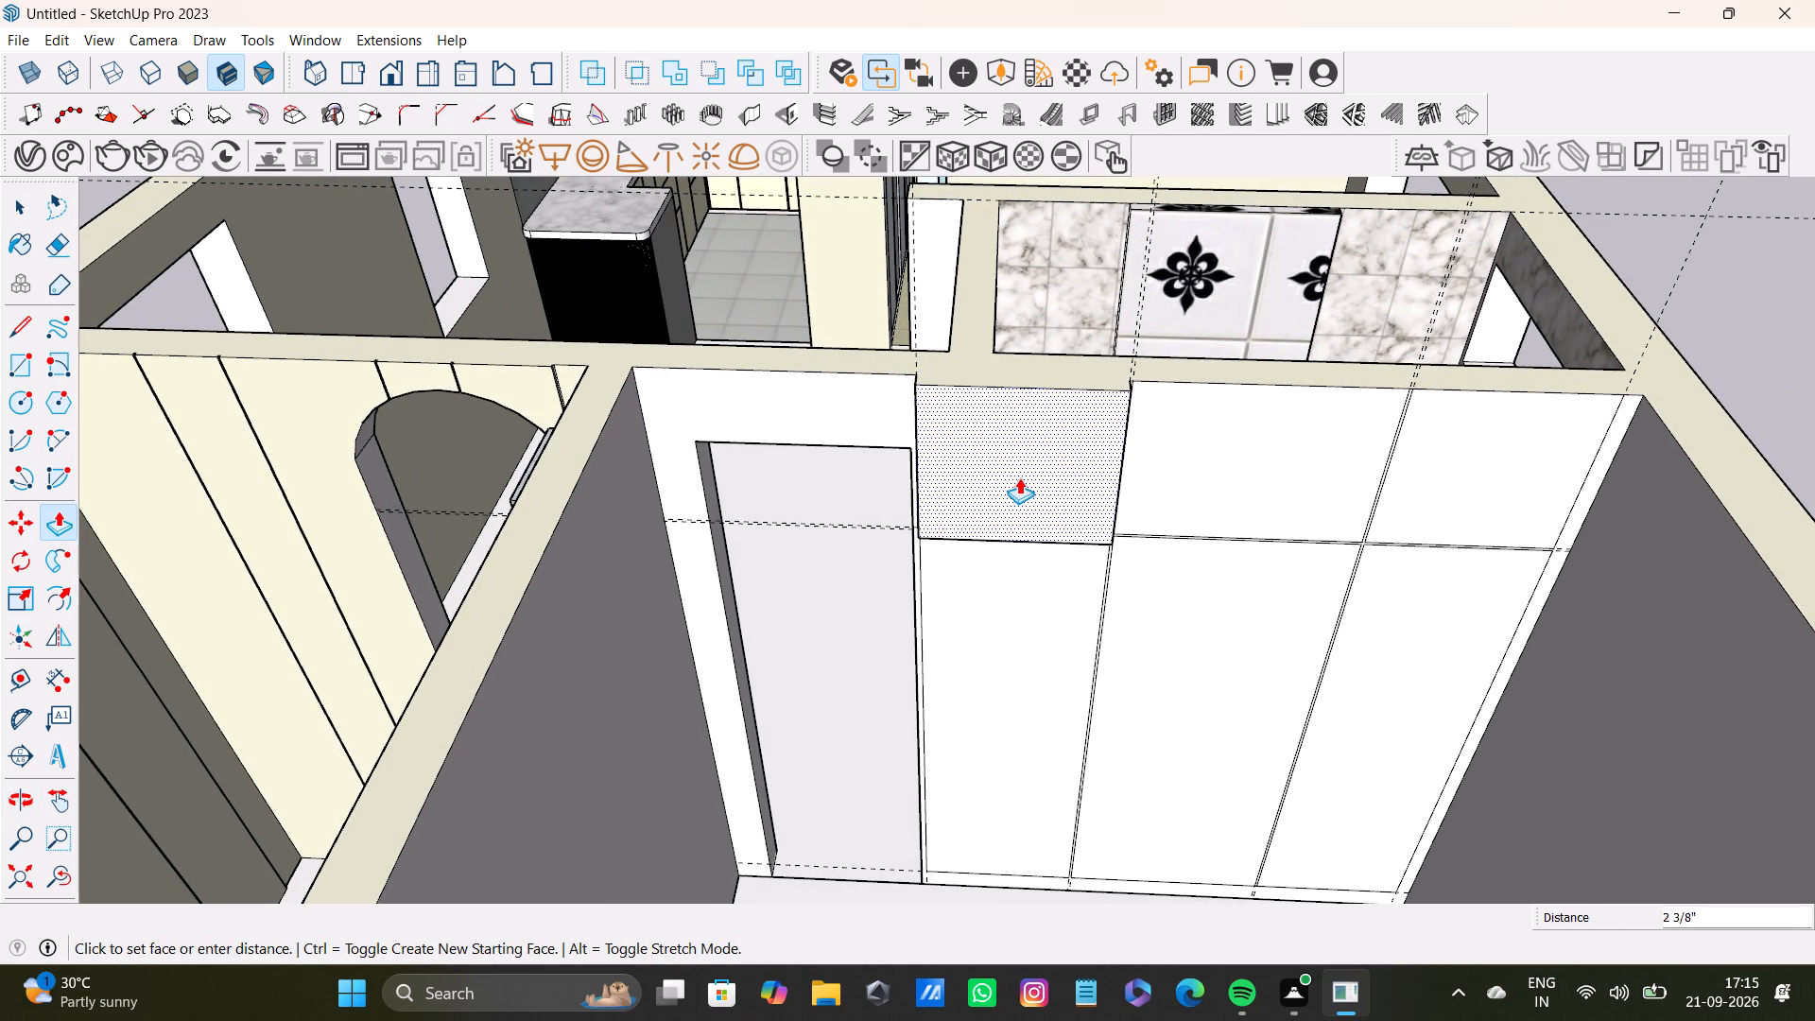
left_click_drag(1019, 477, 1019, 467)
Place a guide 1" below the top edge of the doorway wall, across the upper panels.
scroll(1005, 385, "up", 5)
middle_click_drag(981, 387, 821, 427, "shift")
scroll(821, 427, "up", 4)
middle_click_drag(821, 455, 849, 409)
key("t")
scroll(851, 413, "up", 4)
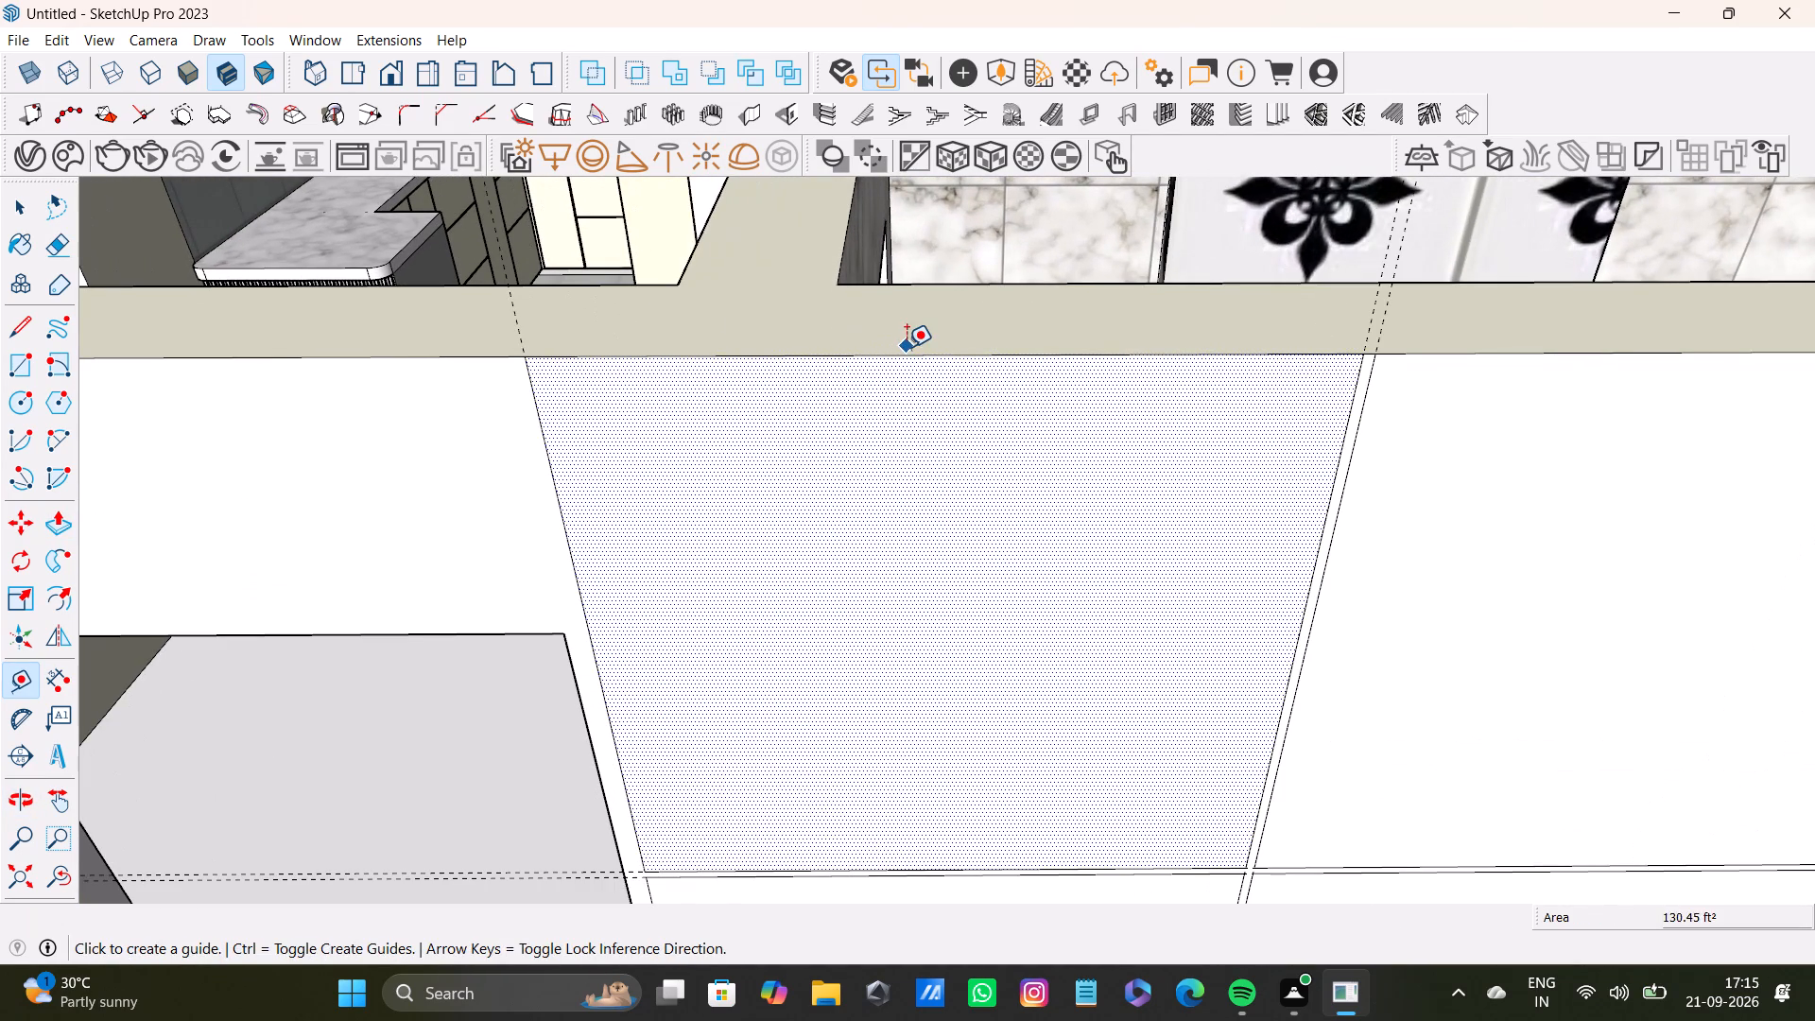
left_click(909, 356)
middle_click_drag(1366, 395, 1175, 236)
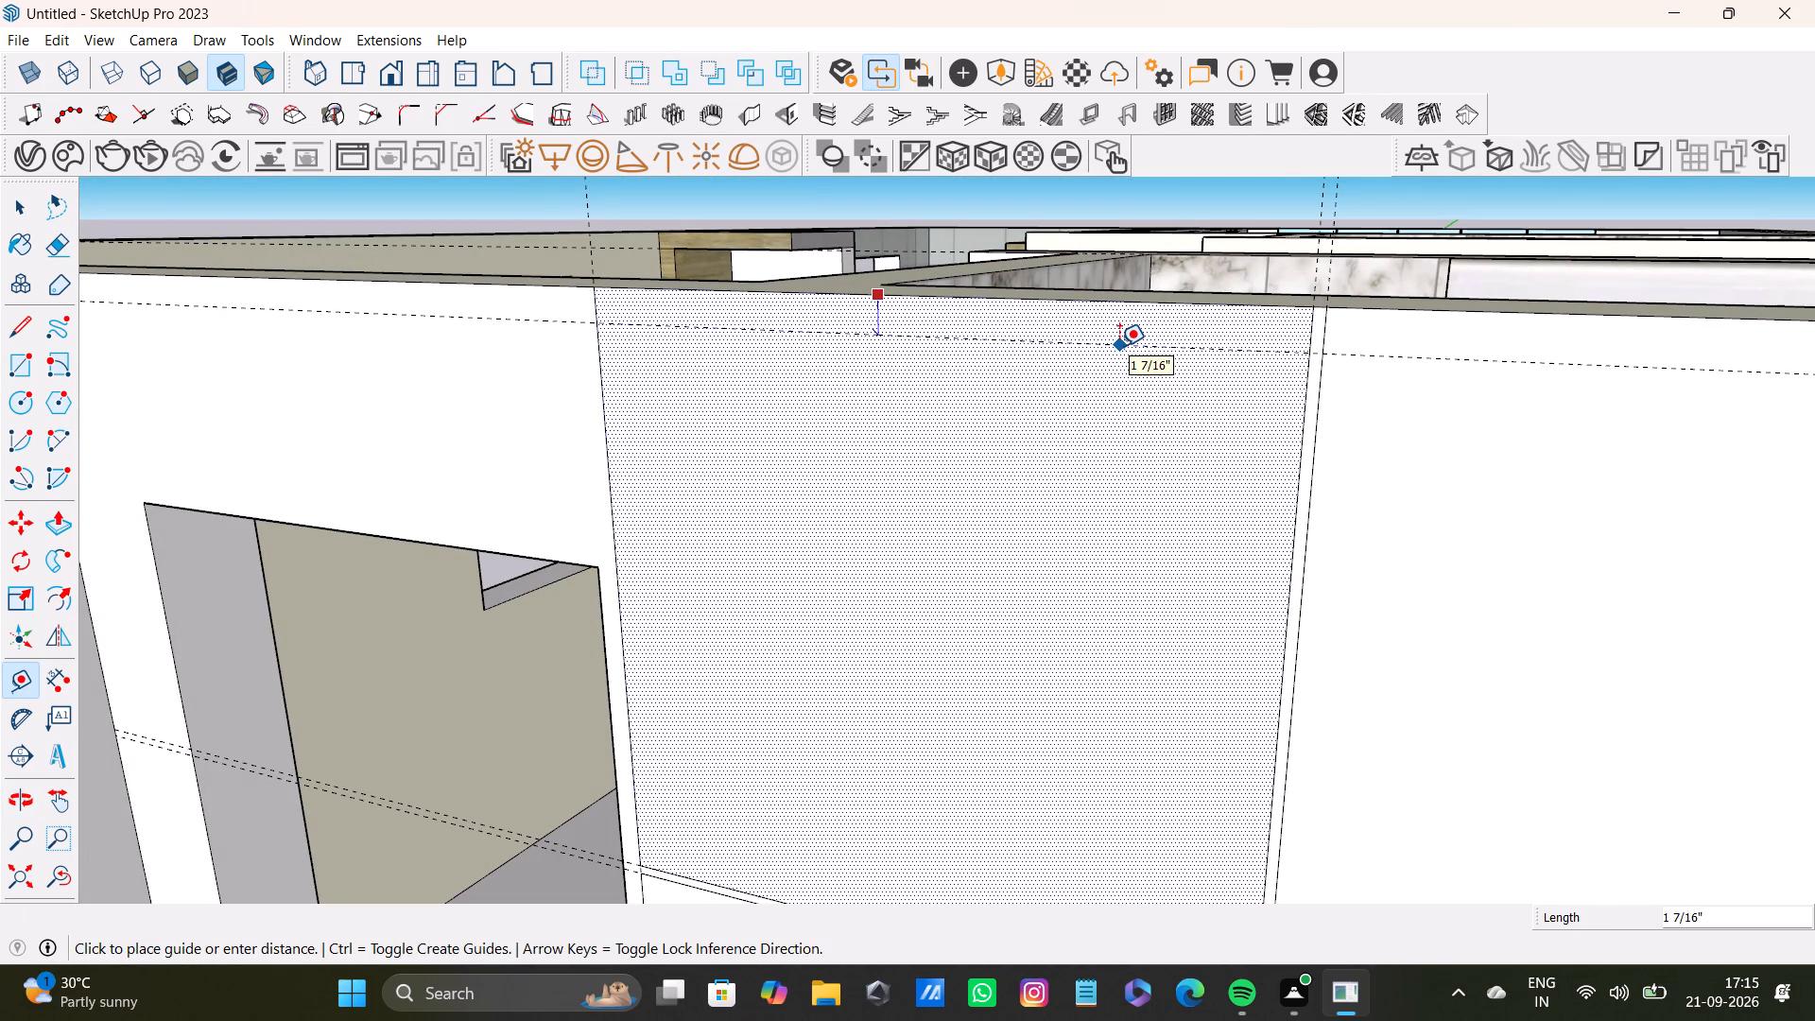
key("1")
key("shift+quotedbl")
key("Return")
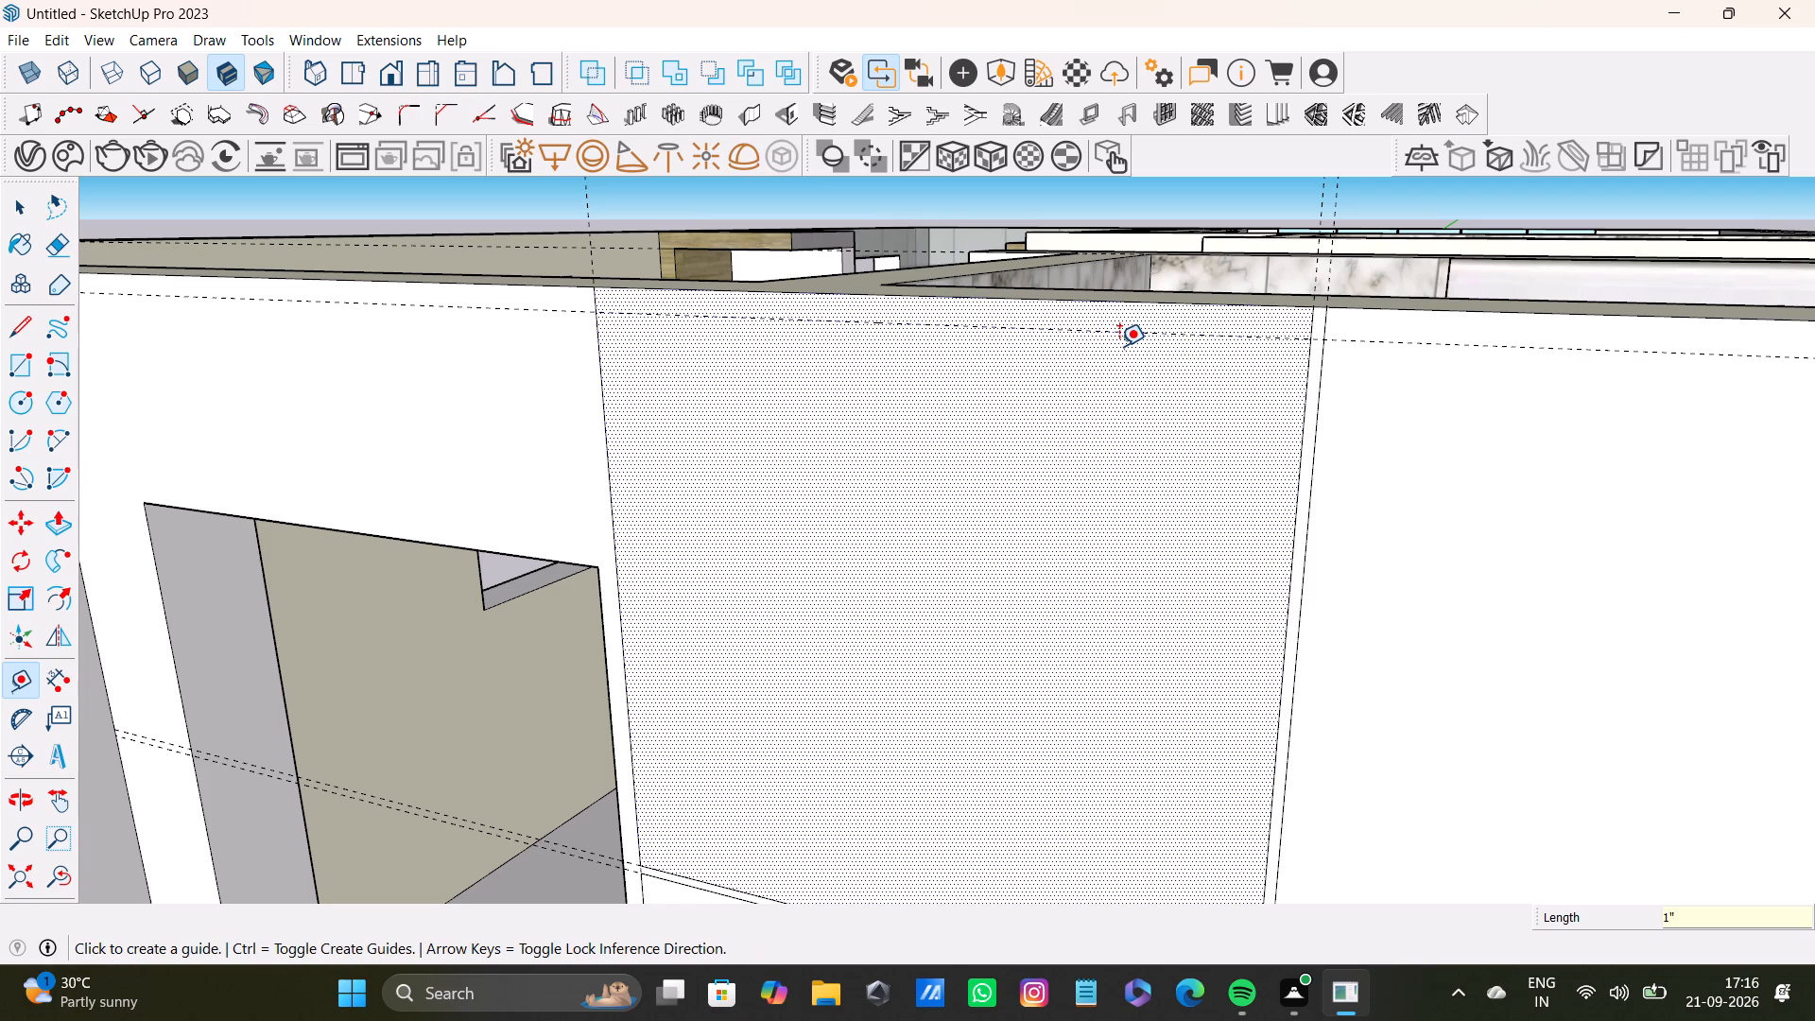
Draw a line along the new guide across the upper panel nearest the doorway, splitting off a thin top strip.
key("l")
scroll(779, 267, "up", 2)
scroll(739, 450, "down", 2)
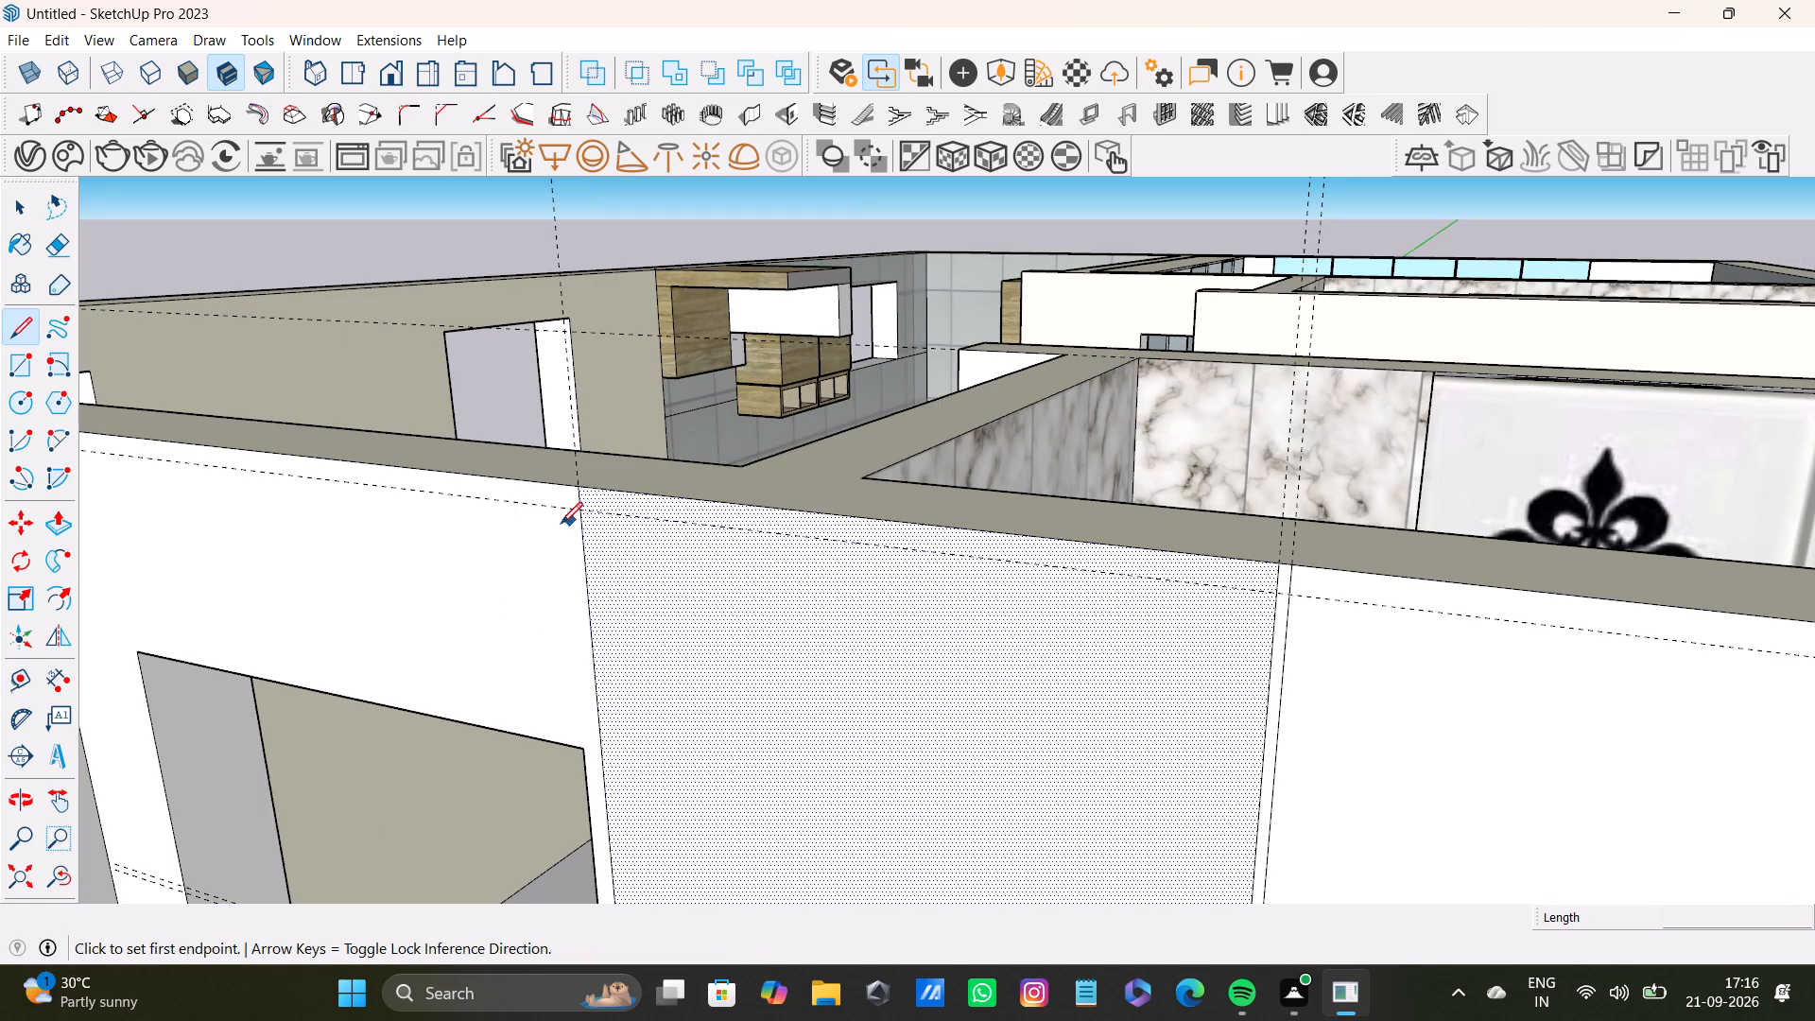
left_click(578, 509)
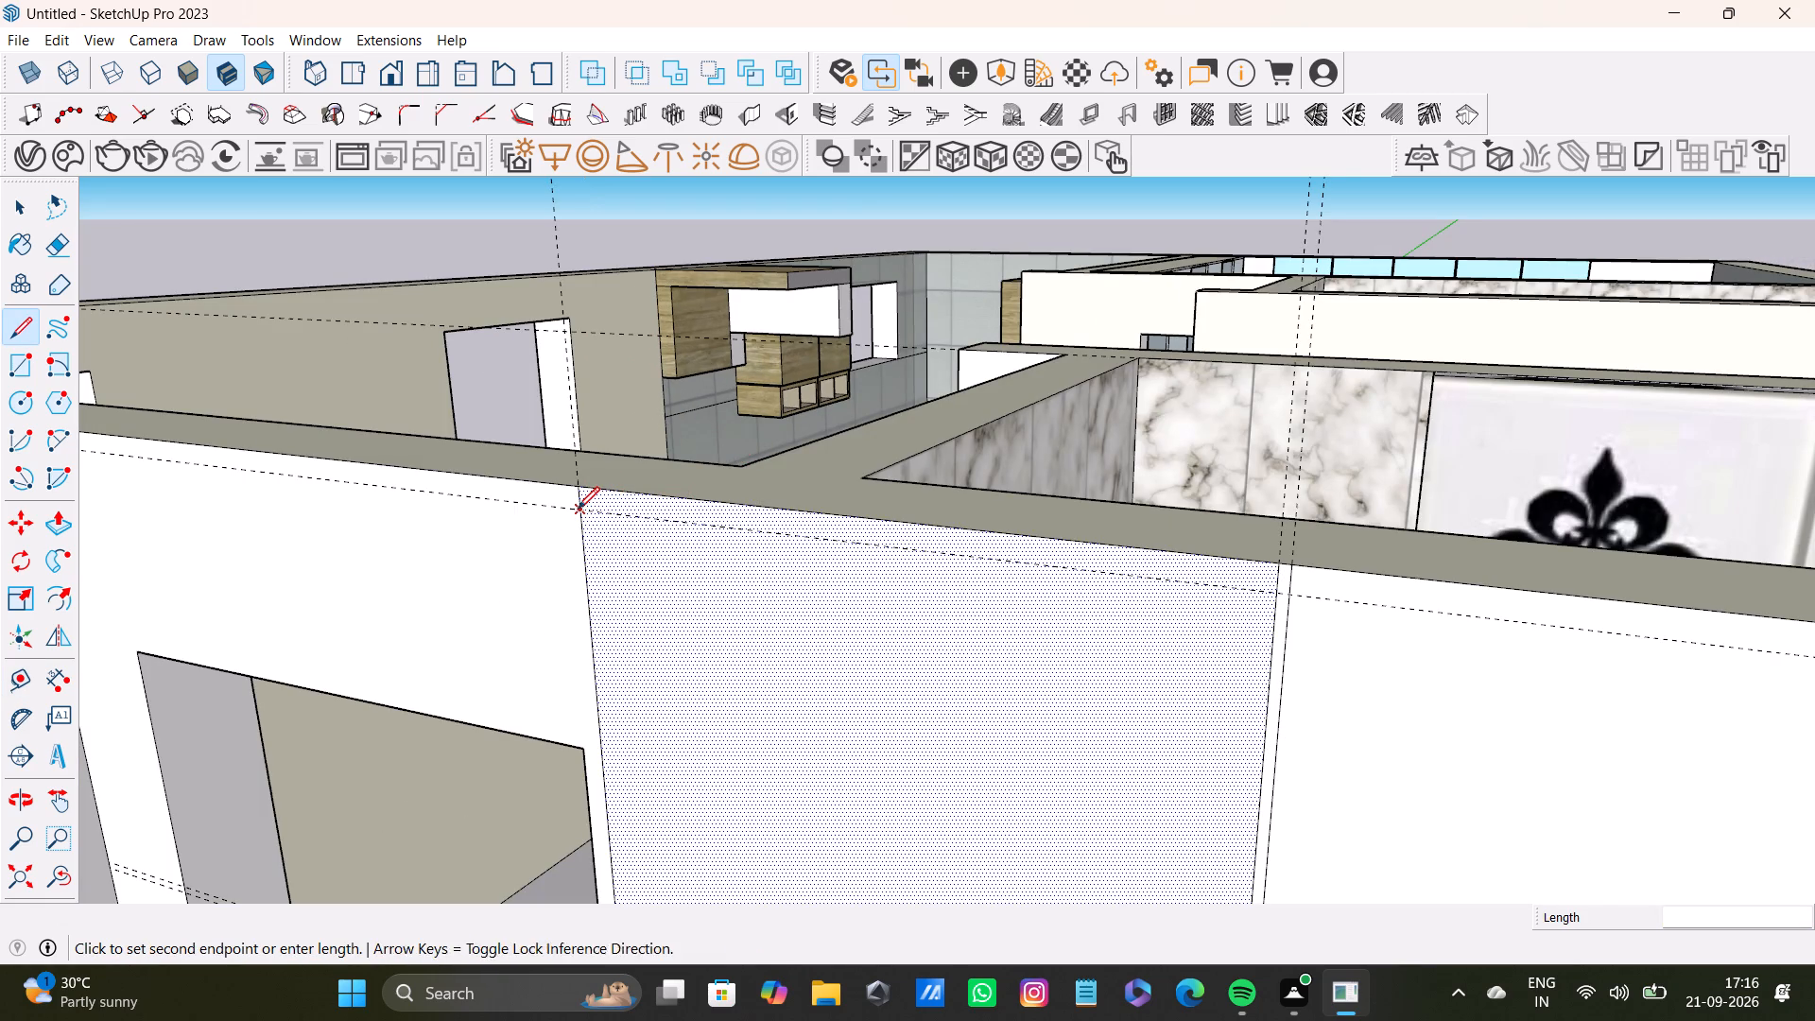
left_click(1276, 593)
Draw a line about 2' 11 13/16" long along the top guide across the middle upper panel.
scroll(1249, 588, "down", 3)
middle_click_drag(1280, 590, 1071, 512, "shift")
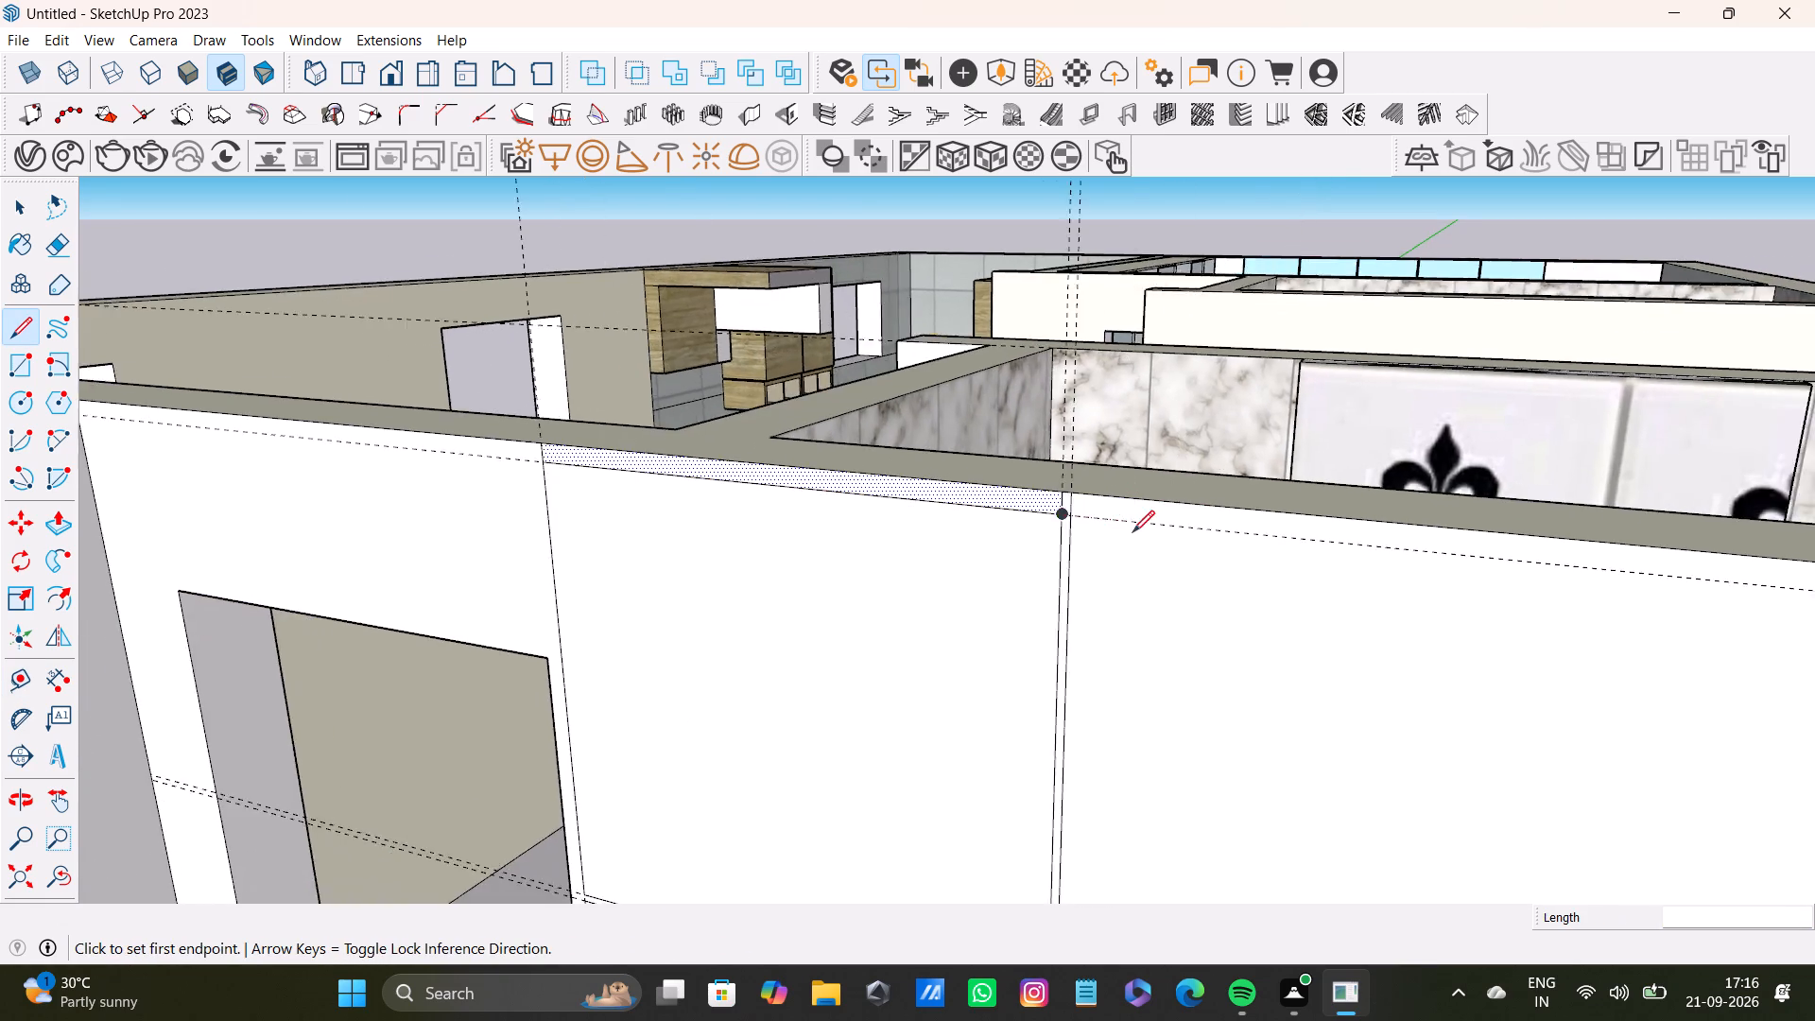
scroll(1132, 532, "up", 12)
left_click_drag(1051, 499, 1090, 505)
scroll(1598, 549, "down", 3)
middle_click_drag(1814, 595, 907, 476, "shift")
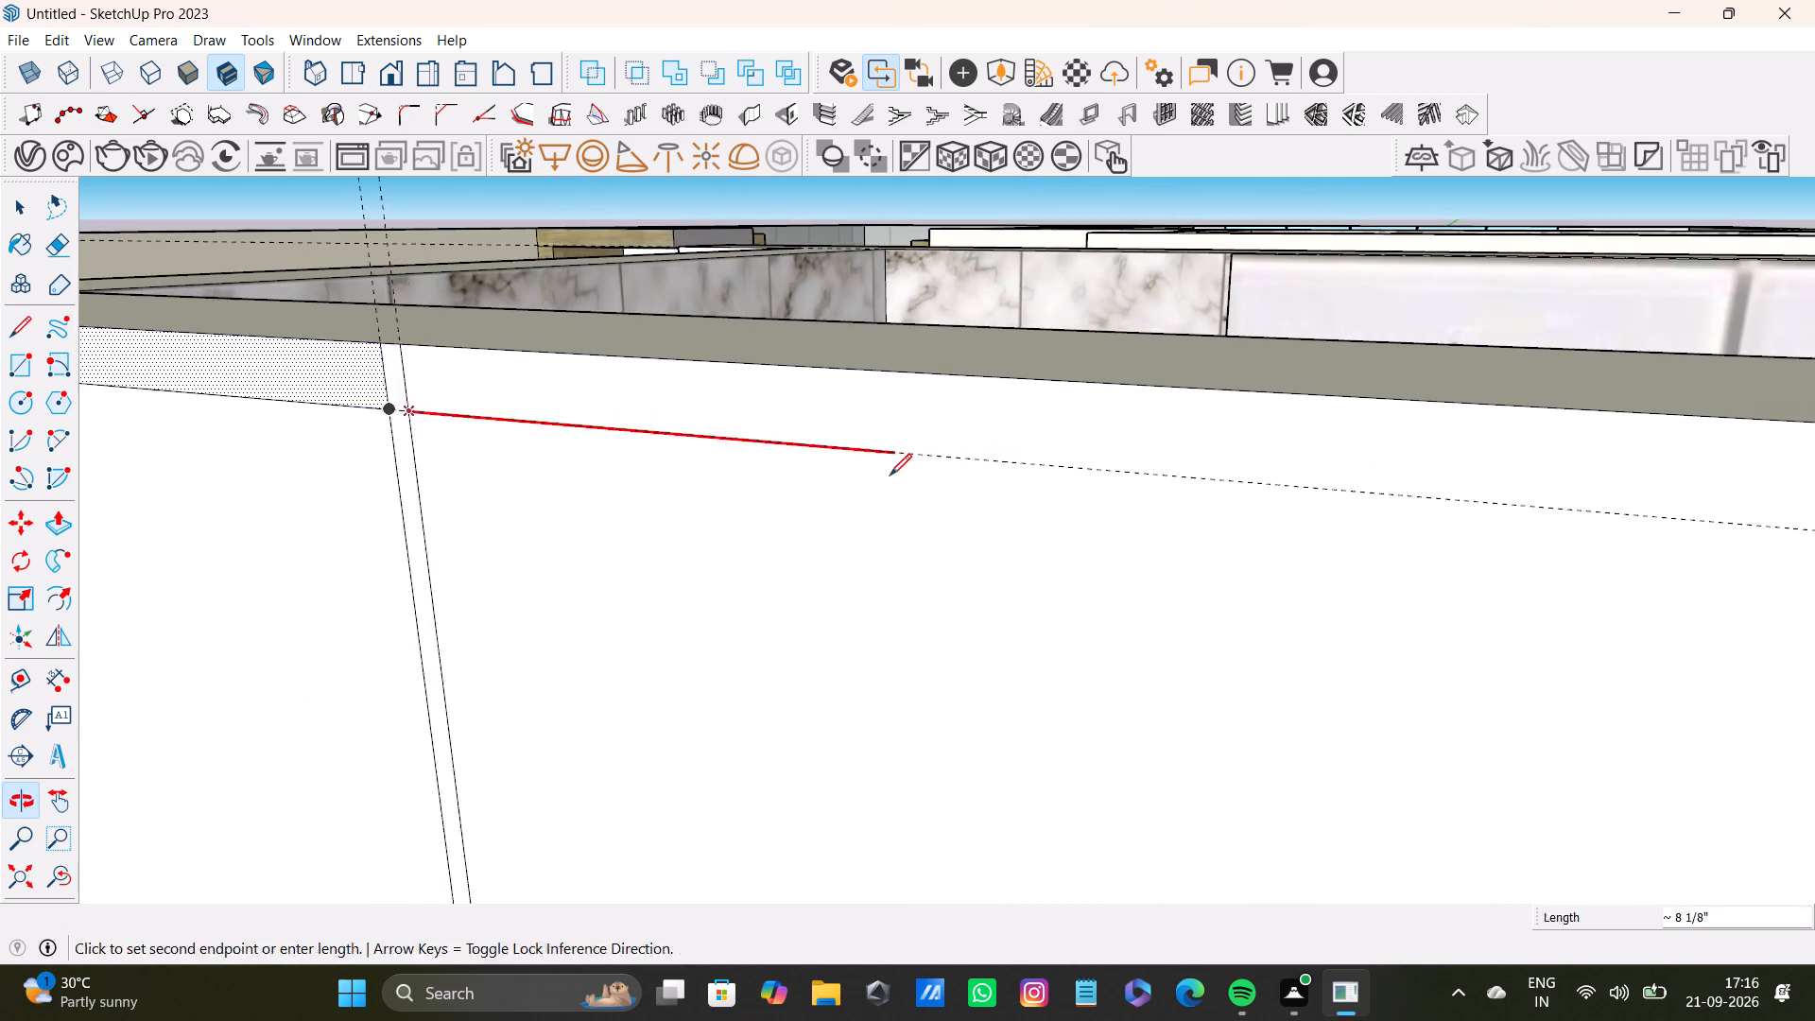
scroll(977, 487, "down", 4)
middle_click_drag(1326, 493, 816, 464, "shift")
scroll(954, 497, "down", 9)
middle_click_drag(1608, 552, 919, 535, "shift")
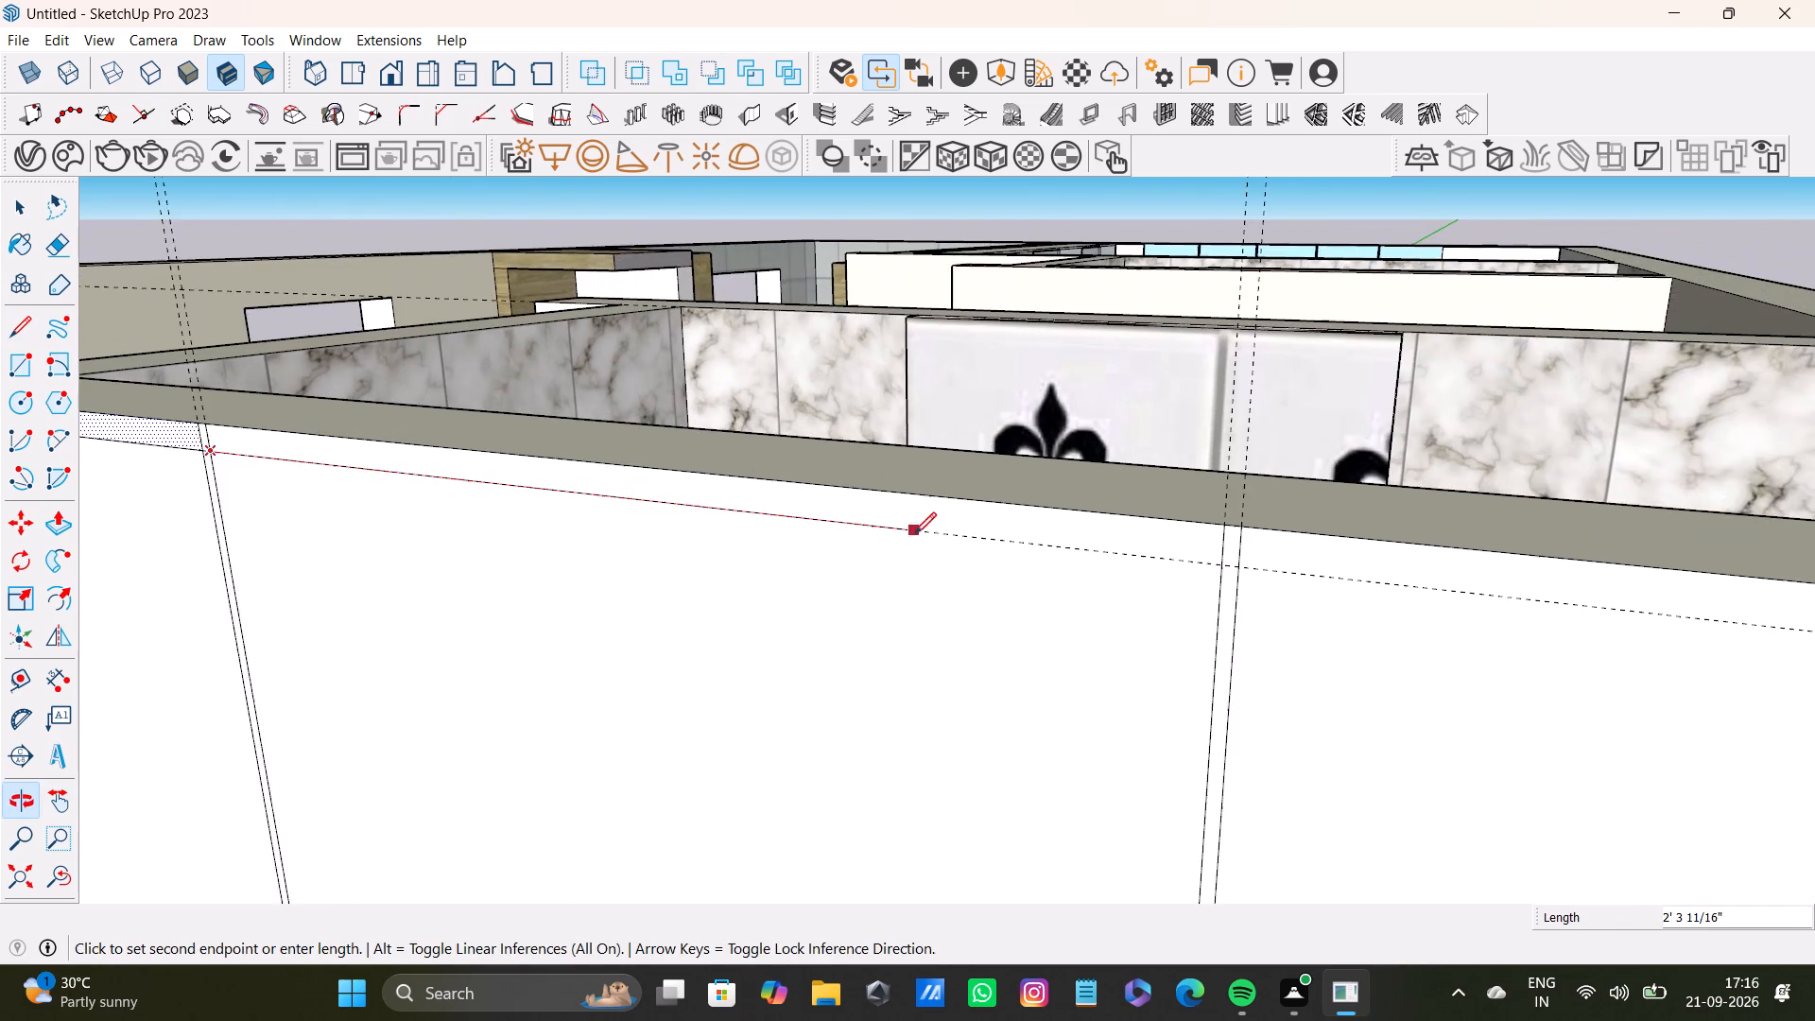
scroll(942, 547, "down", 2)
left_click(1177, 565)
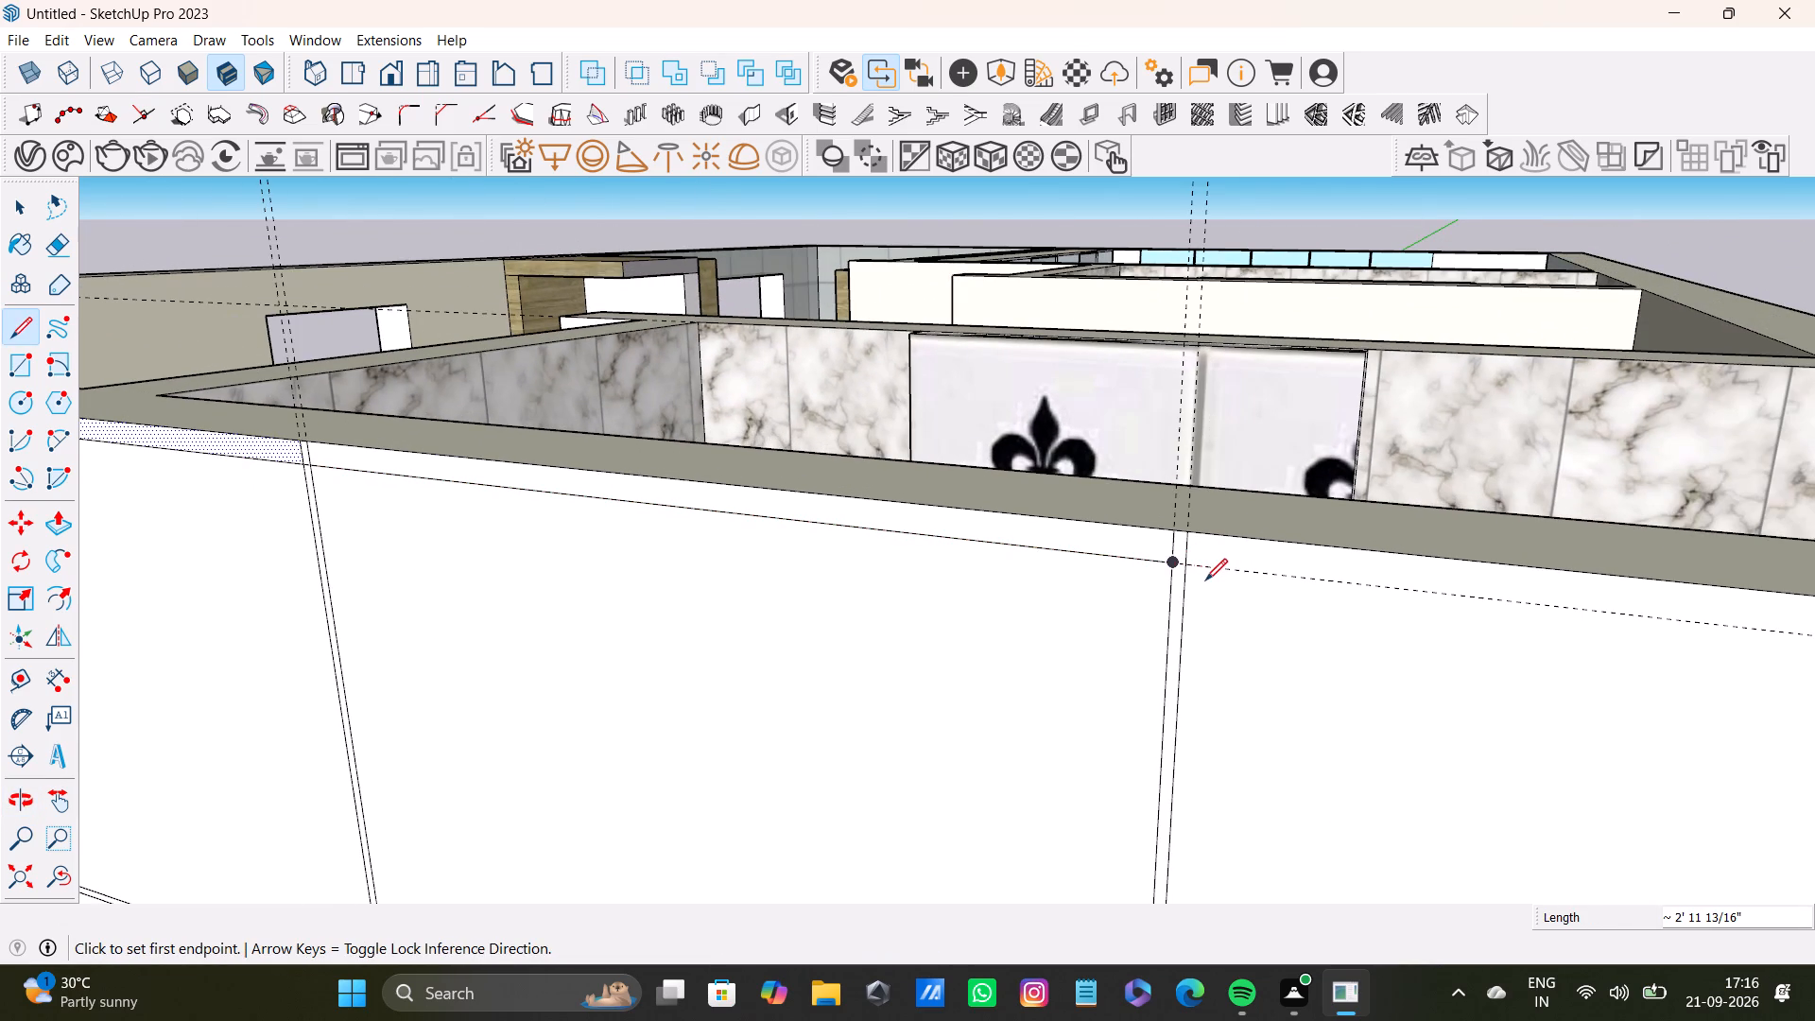
Draw a line along the top guide across the upper panel nearest the far corner, between its two vertical edges.
scroll(1185, 587, "down", 4)
middle_click_drag(1222, 605, 1075, 510)
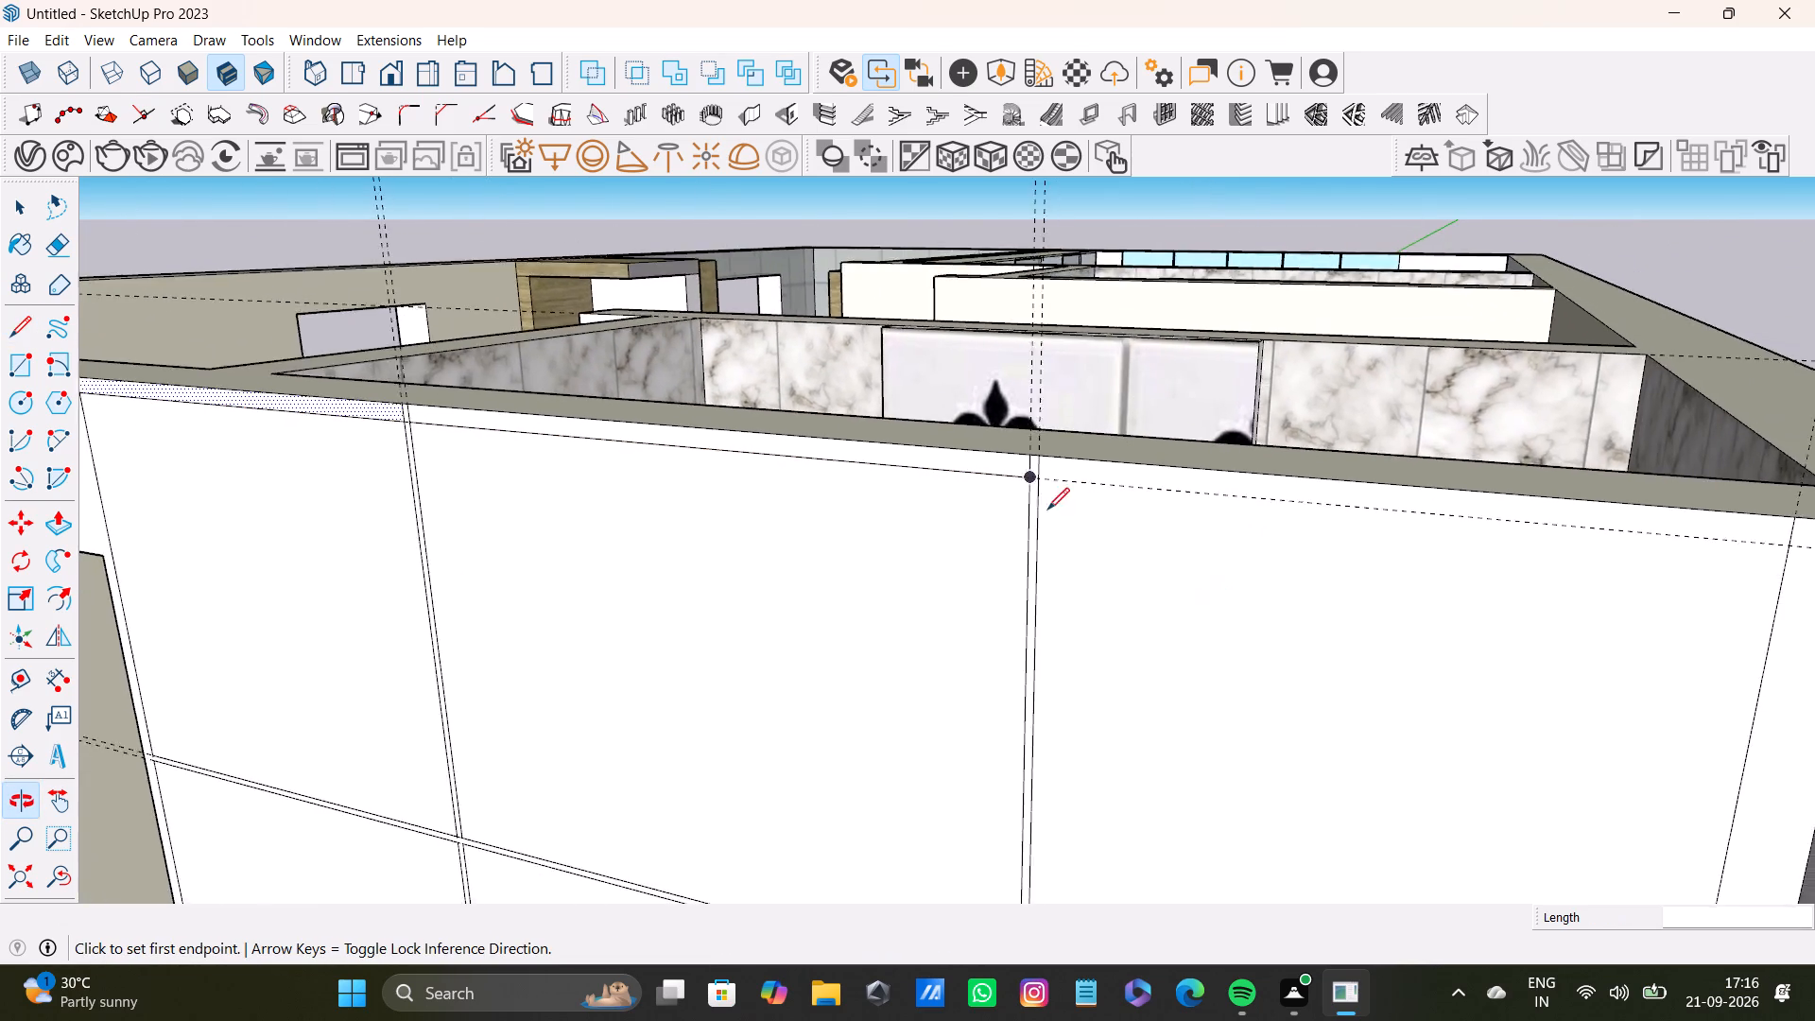
scroll(1079, 518, "up", 9)
left_click(998, 451)
scroll(1236, 516, "down", 3)
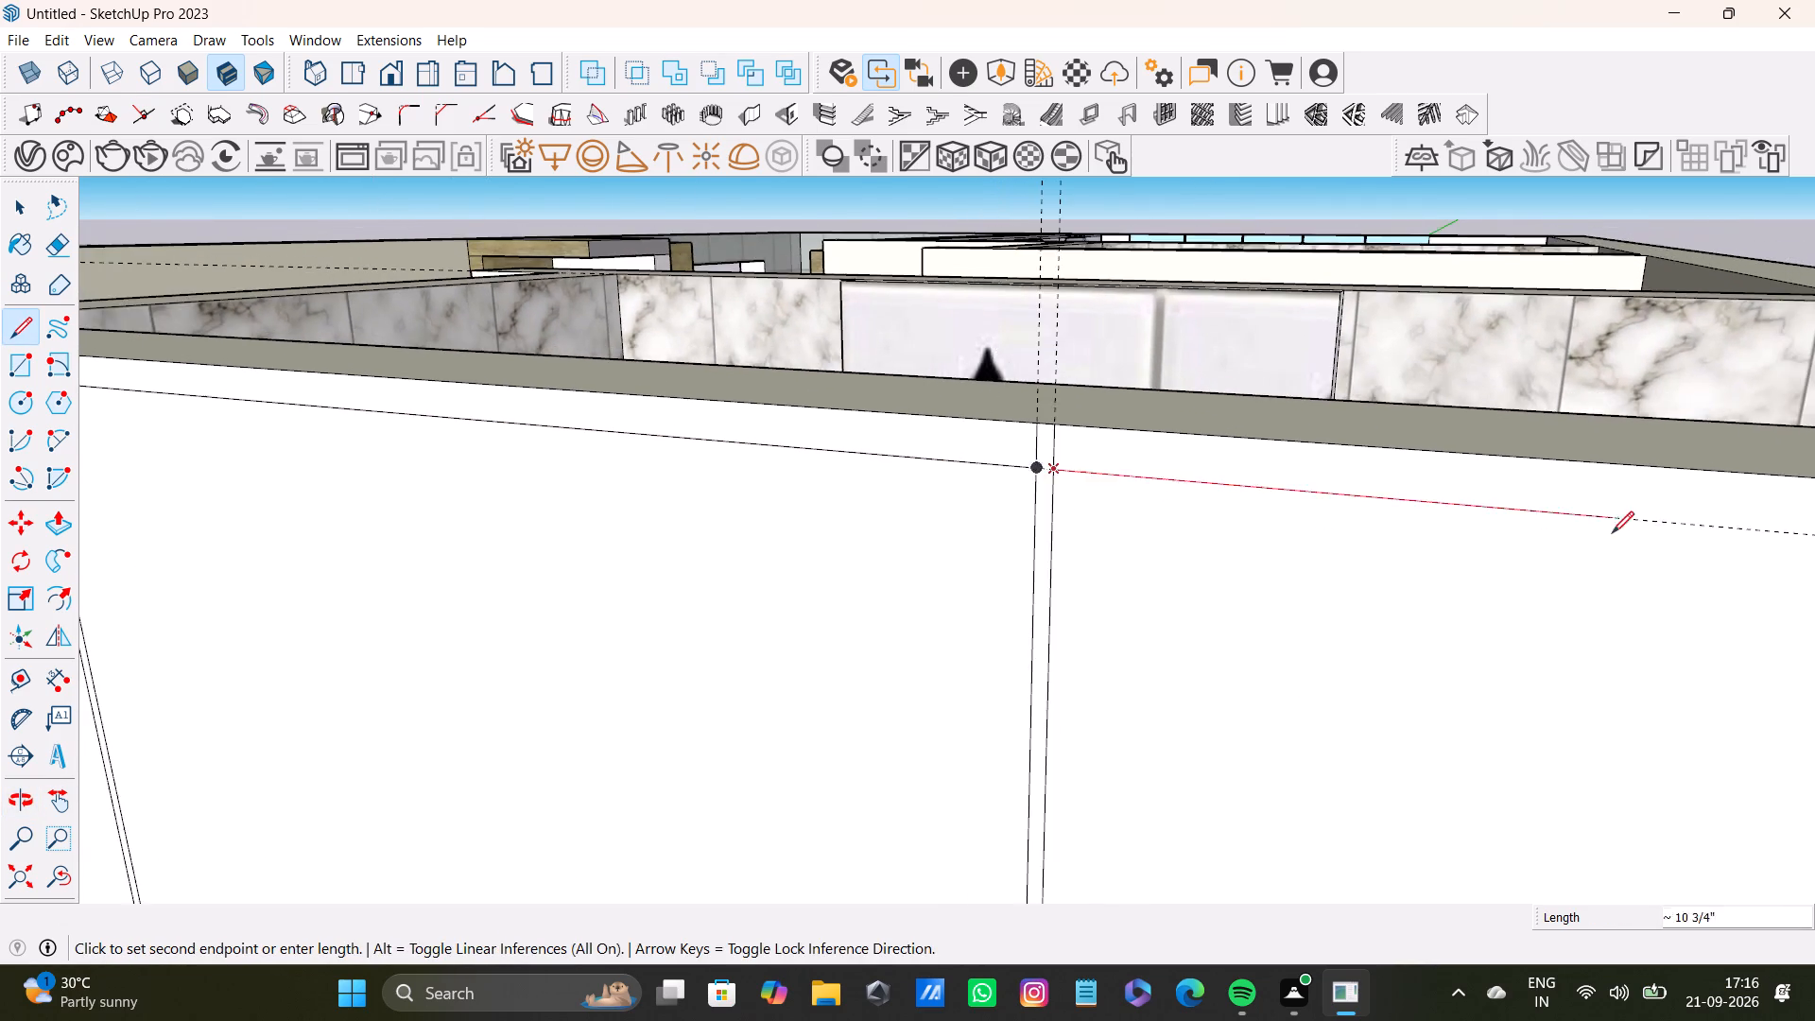
middle_click_drag(1615, 518, 956, 459, "shift")
scroll(993, 483, "down", 6)
middle_click(1315, 508, "shift")
middle_click_drag(1411, 503, 1039, 498, "shift")
scroll(1303, 528, "up", 1)
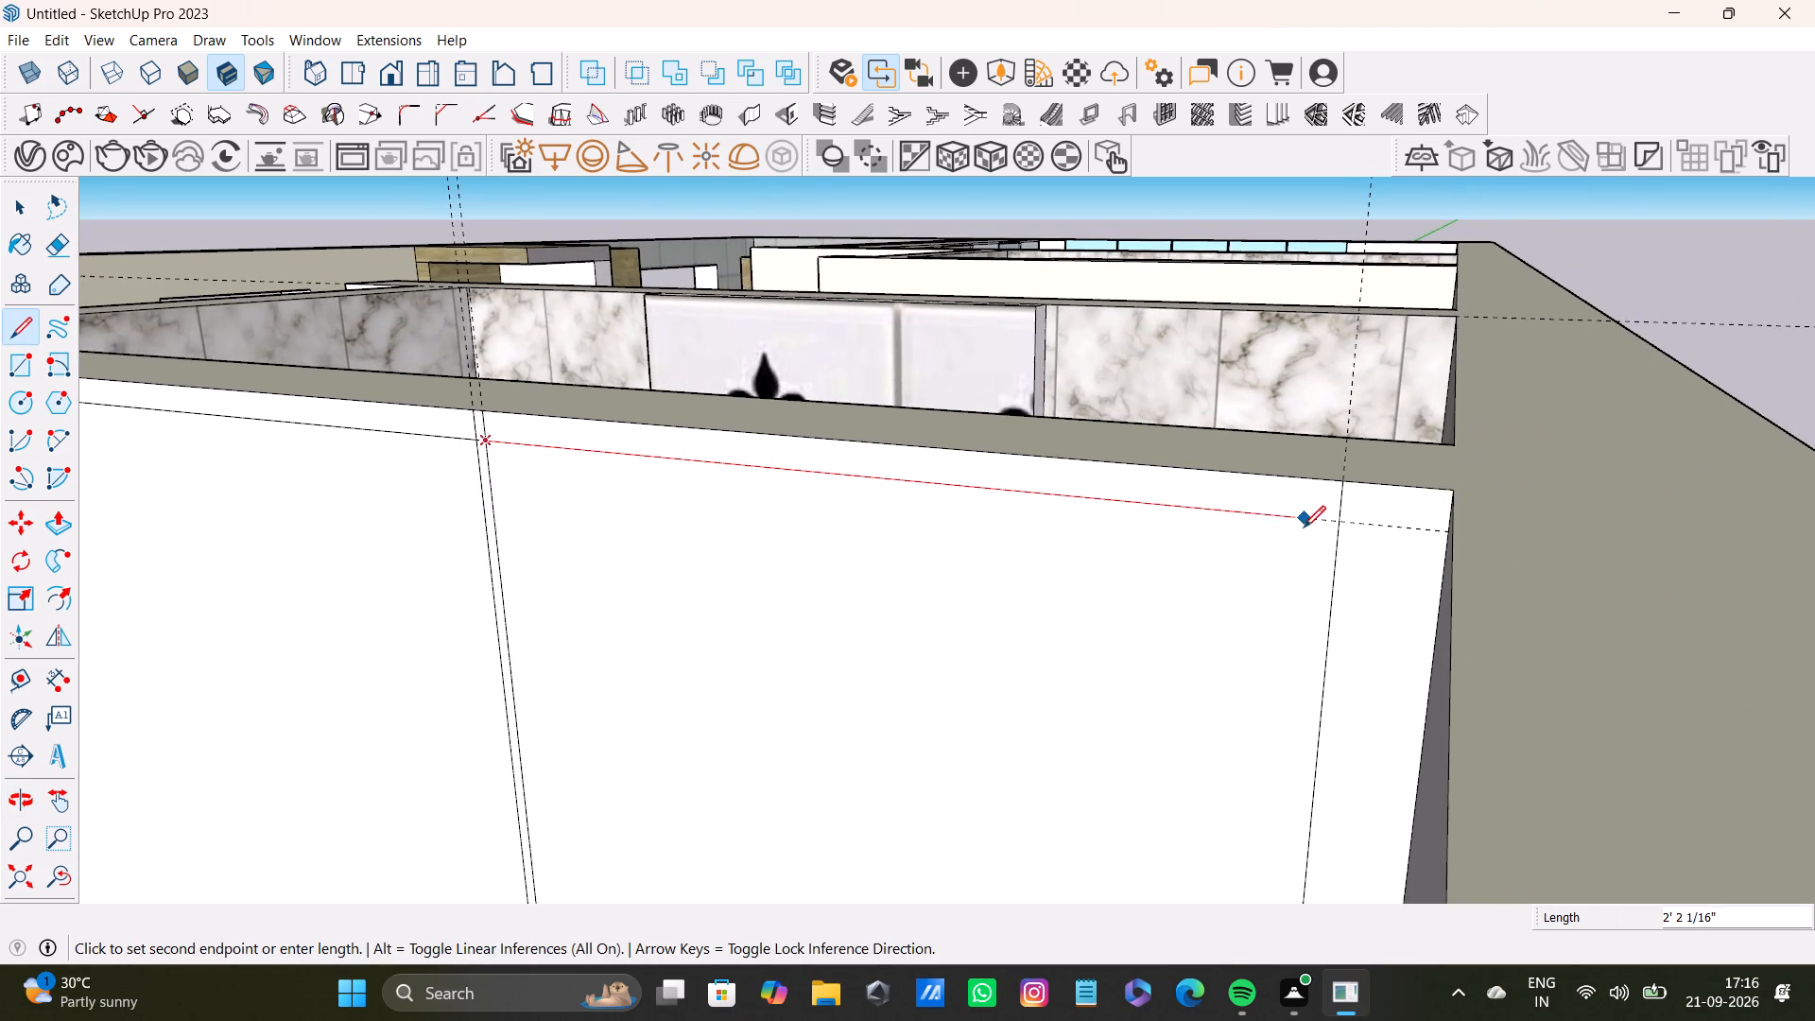
left_click(1340, 521)
Extrude the upper panel nearest the doorway, below its thin top strip, a little over 1' out from the wall.
scroll(1307, 521, "down", 3)
middle_click_drag(1226, 555, 1701, 466, "shift")
scroll(1380, 521, "down", 3)
middle_click_drag(1234, 551, 1663, 413)
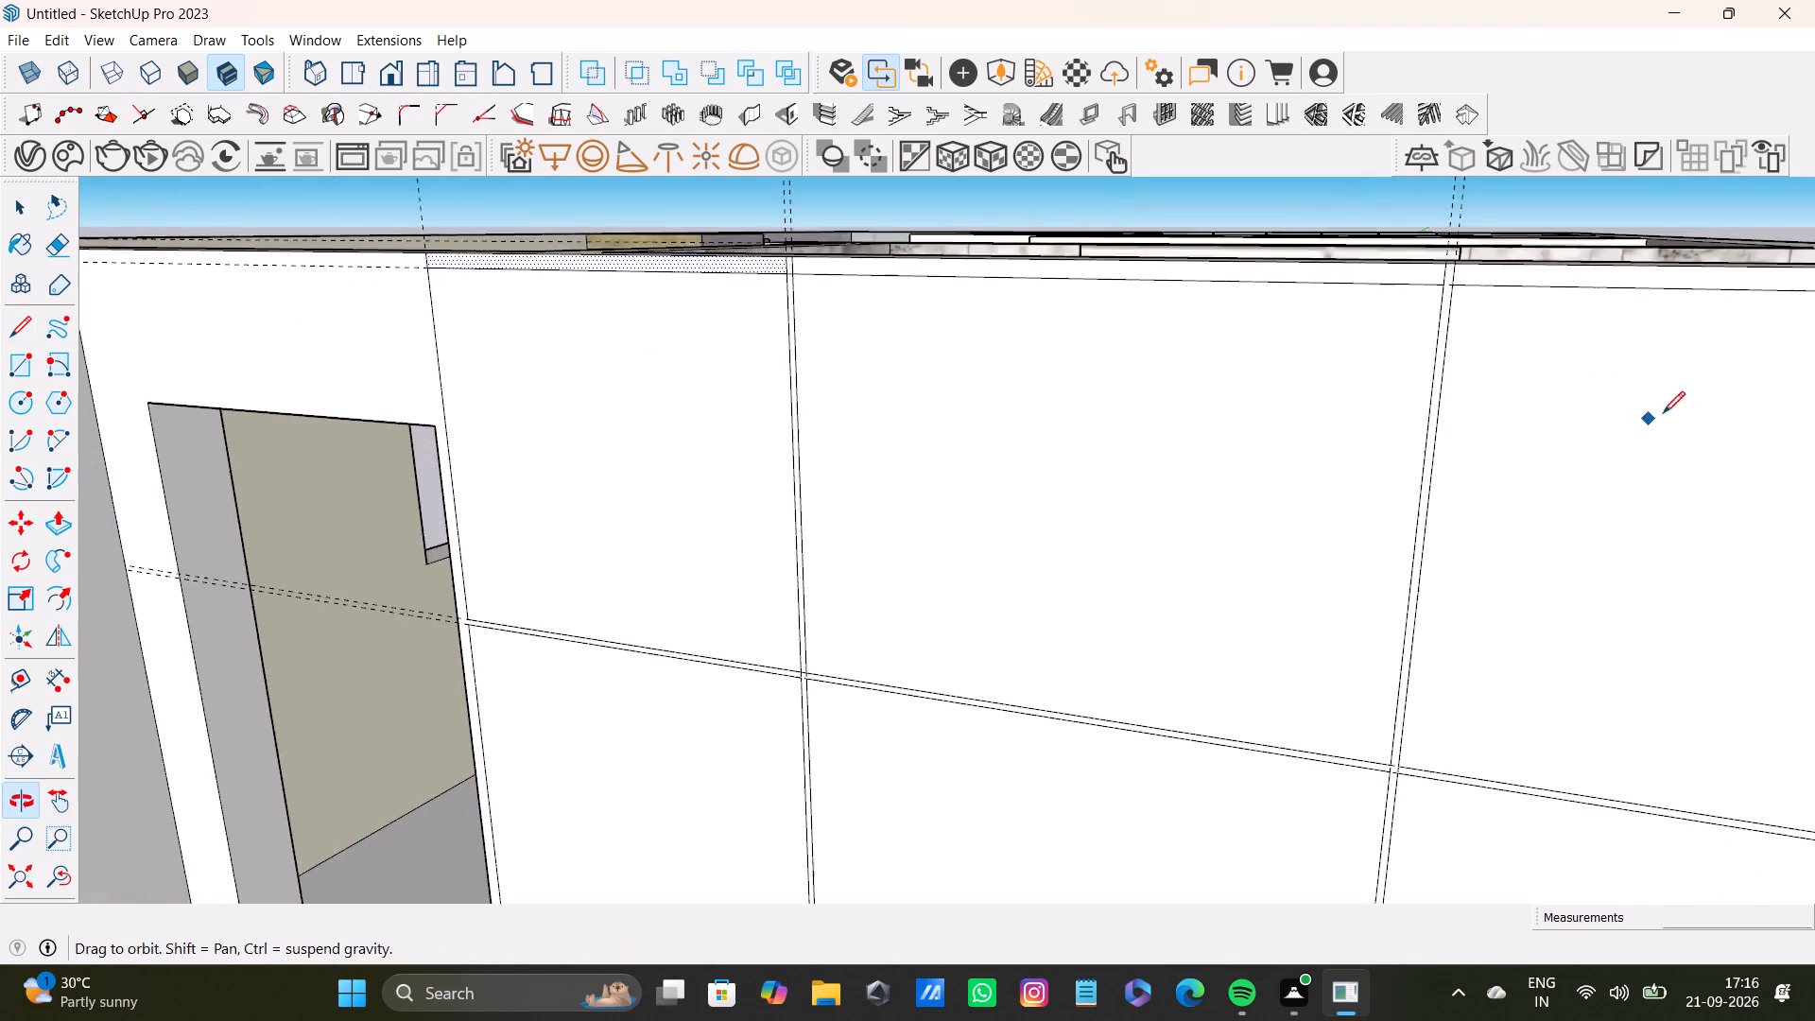
middle_click_drag(1663, 413, 1661, 415)
scroll(1311, 476, "down", 3)
middle_click_drag(1282, 490, 1417, 604)
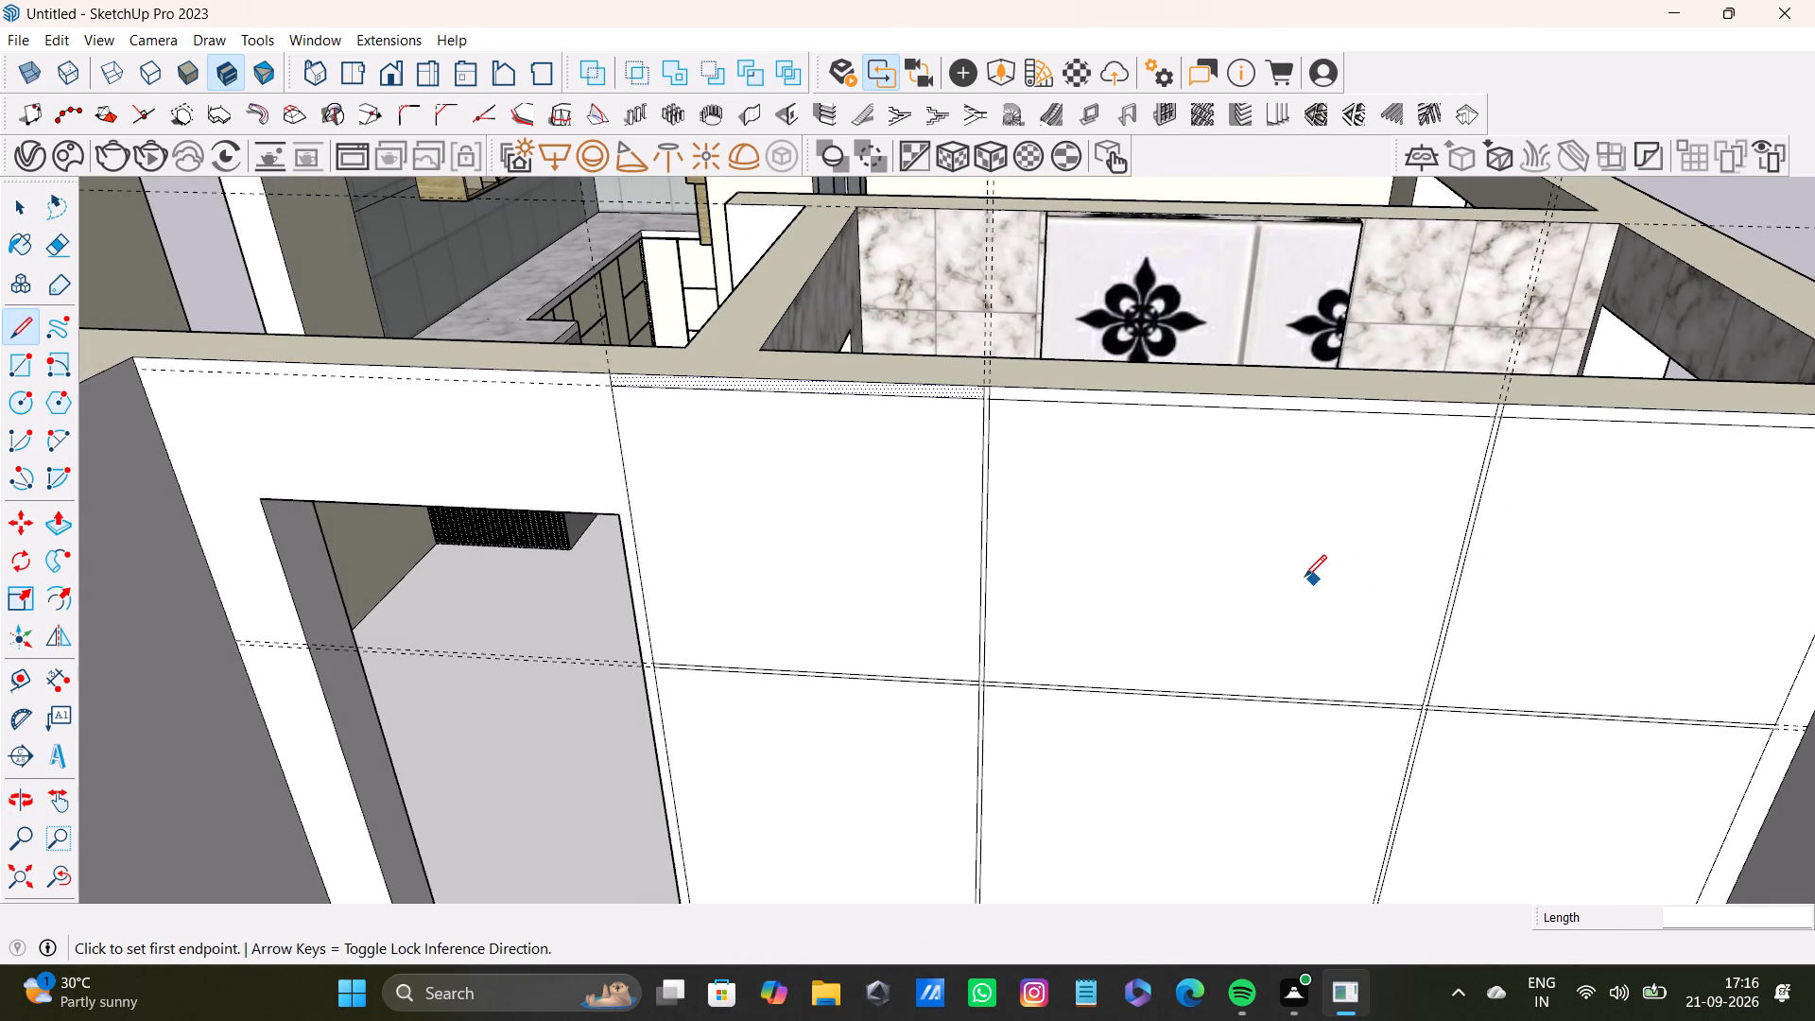
key("space")
left_click(785, 584)
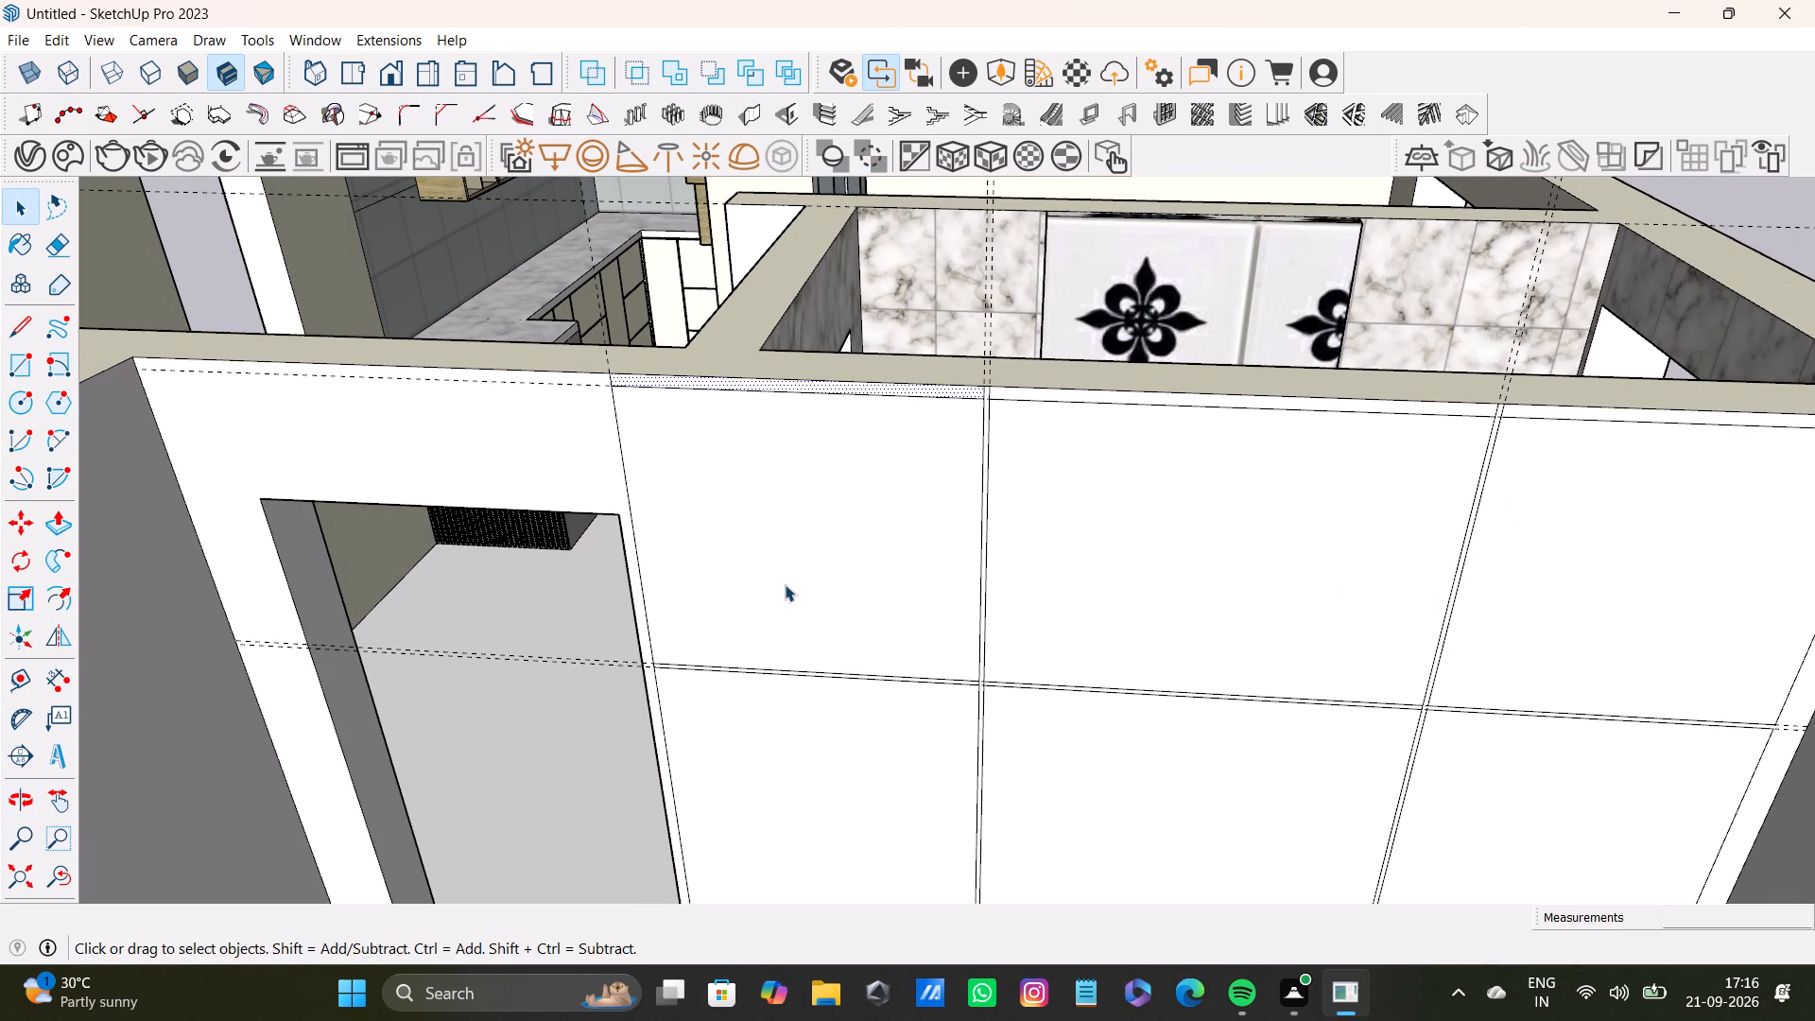
middle_click_drag(1052, 622, 937, 493)
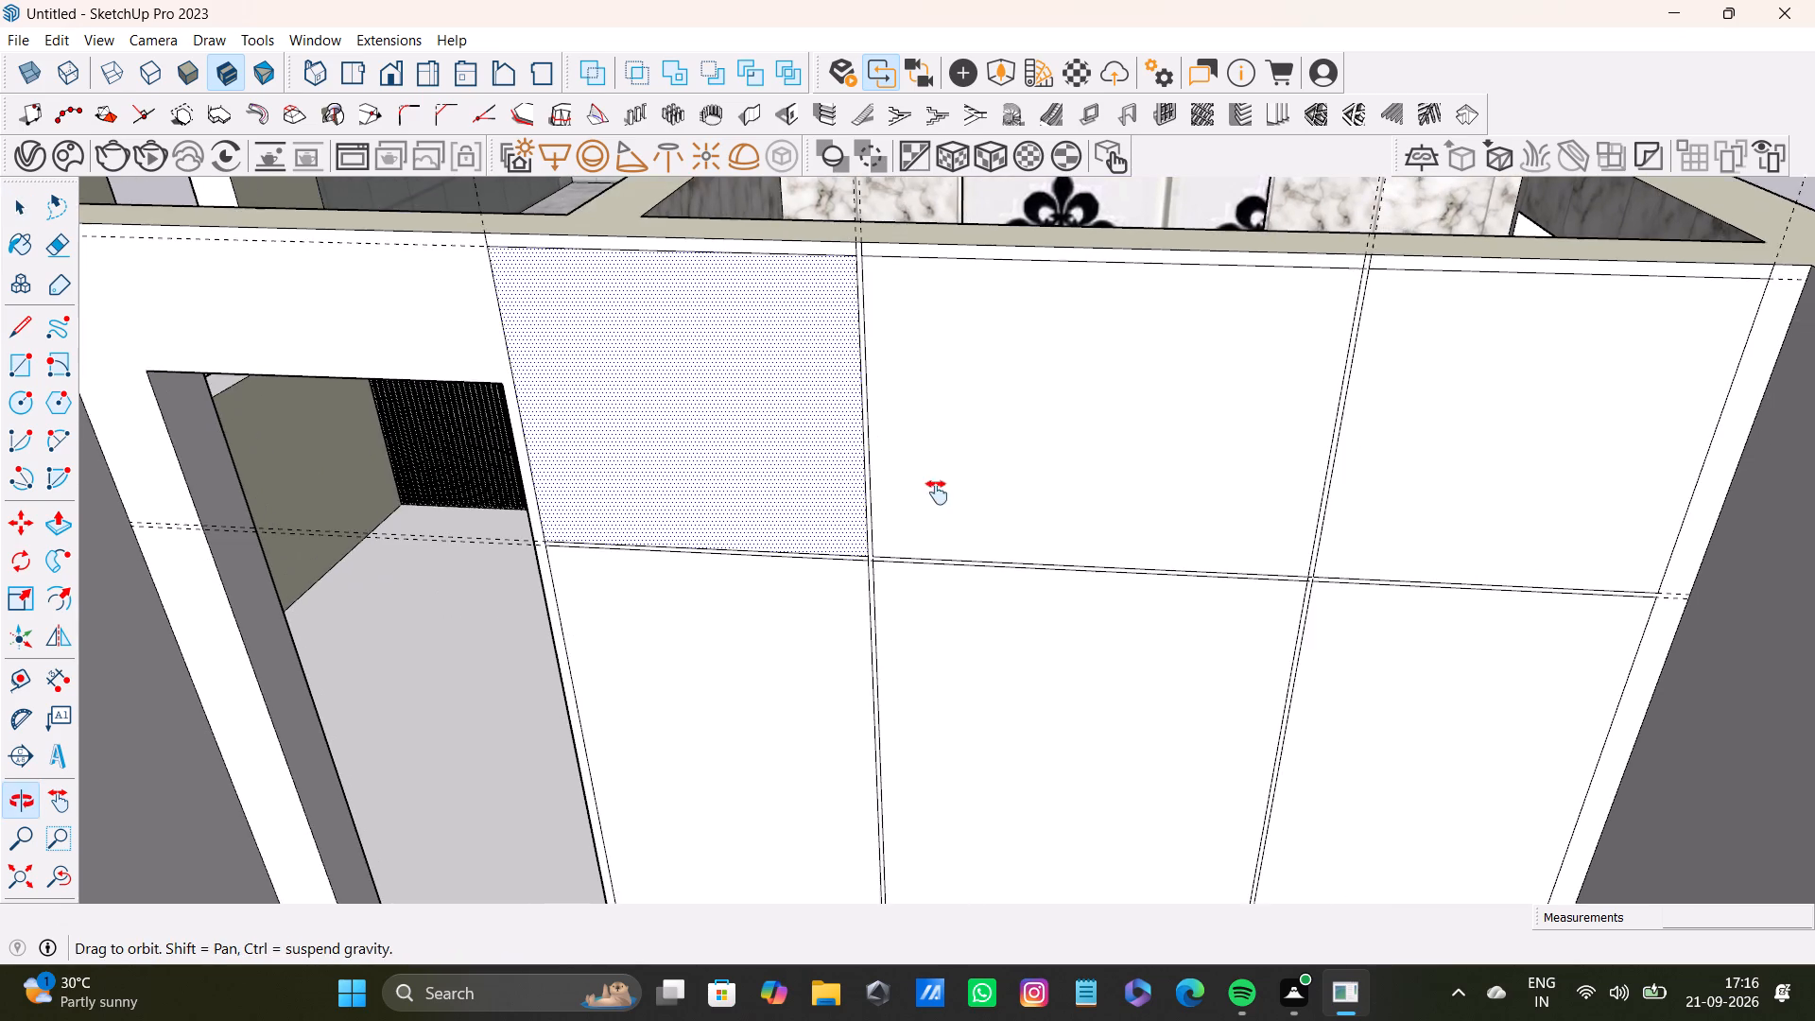
middle_click_drag(937, 493, 936, 492)
middle_click_drag(929, 572, 905, 562)
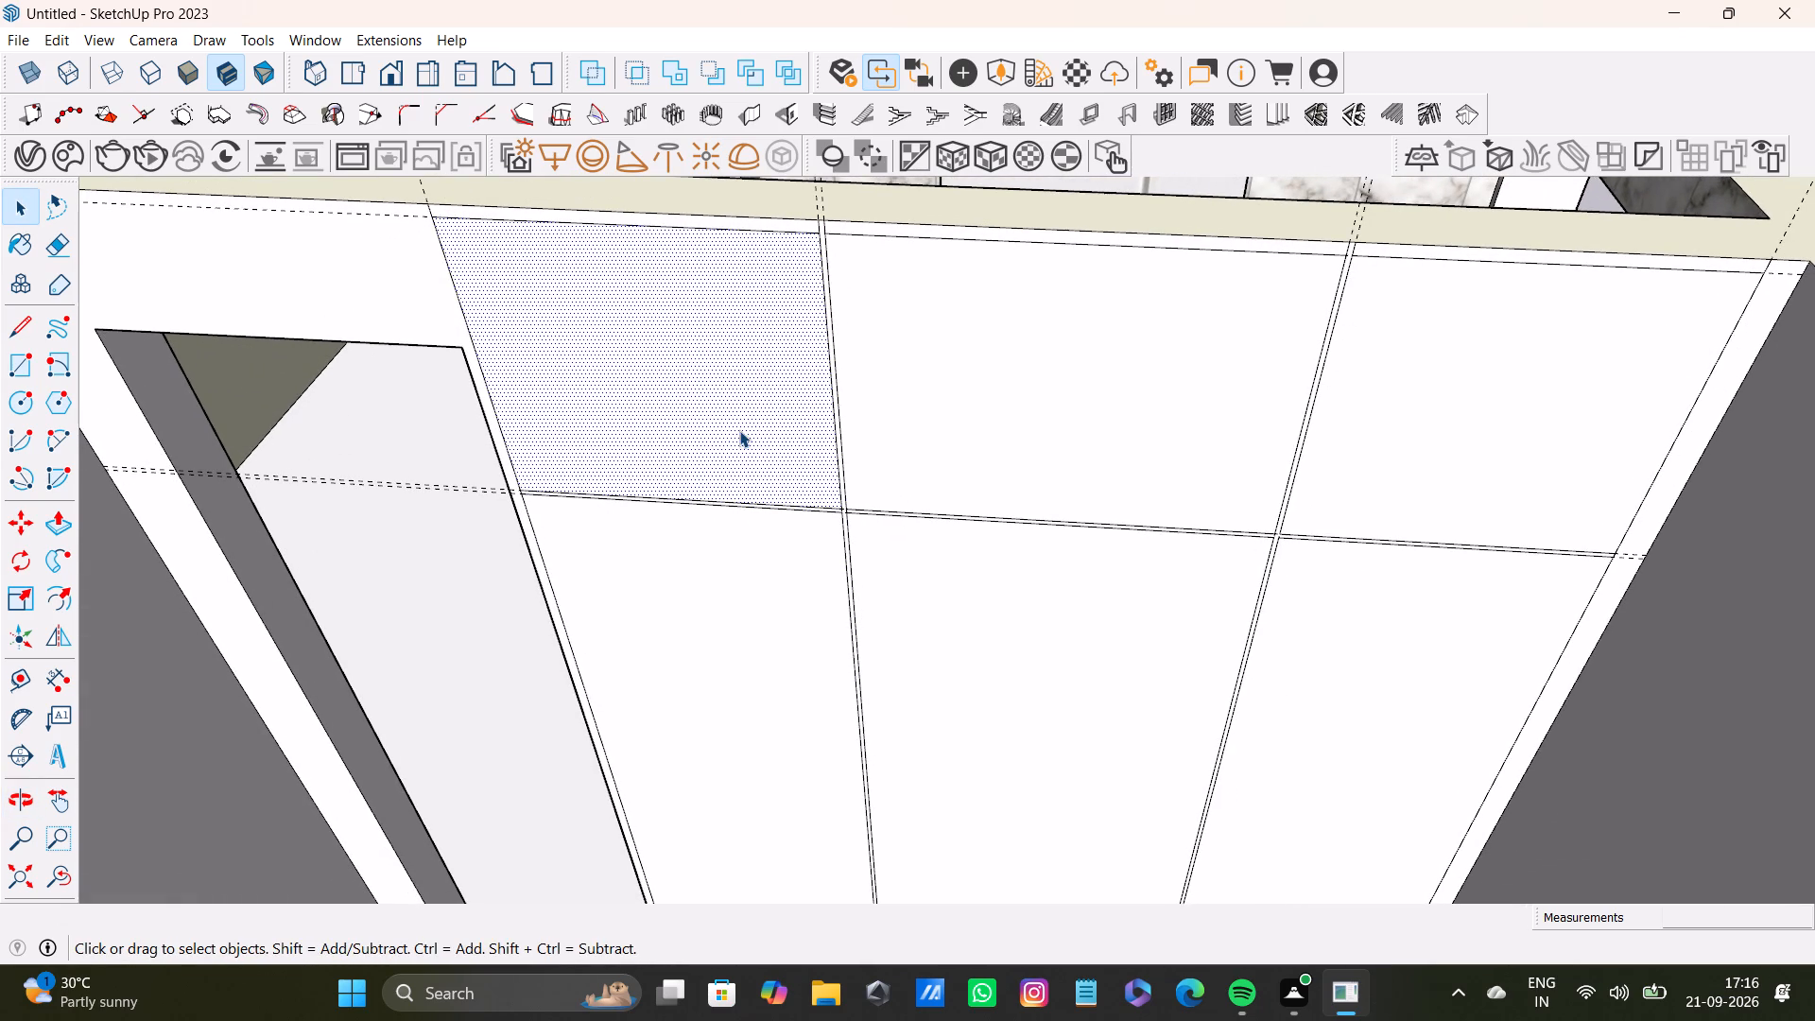
key("p")
left_click_drag(739, 430, 686, 535)
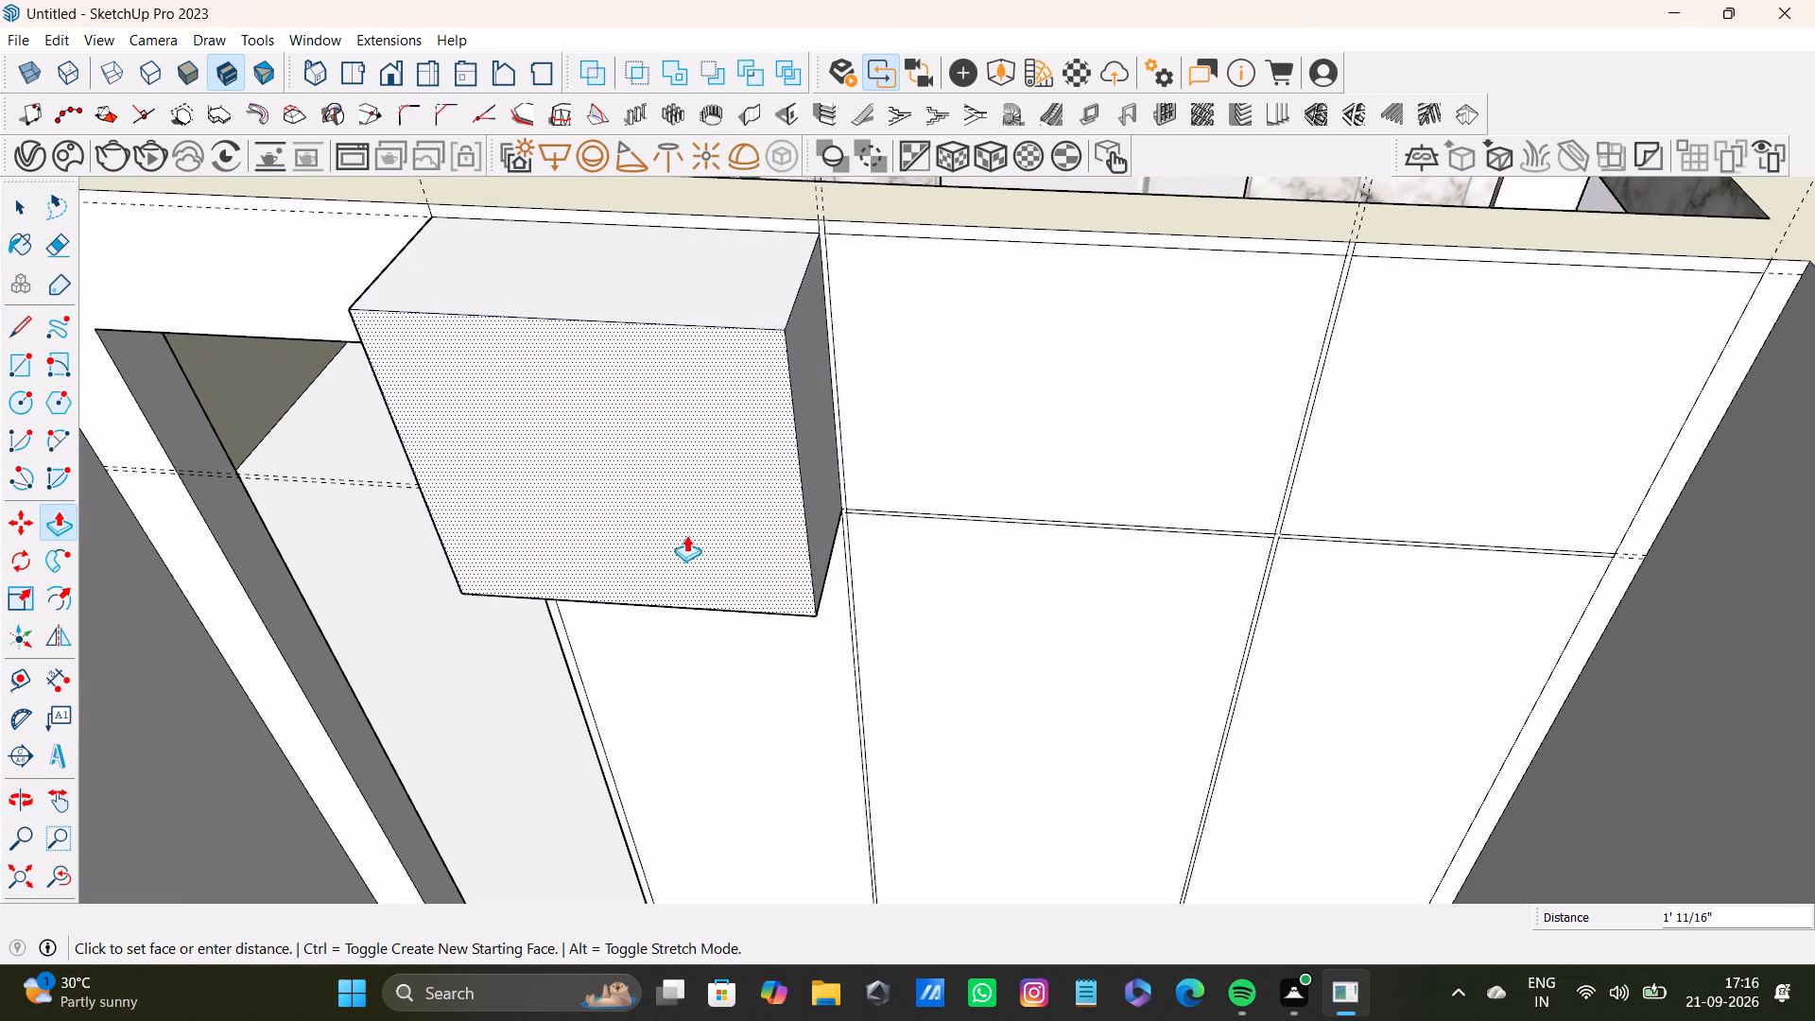
left_click_drag(686, 535, 678, 551)
Extrude the middle and far upper panels out from the wall to the same depth as the box nearest the doorway.
key("space")
left_click(1189, 432)
key("p")
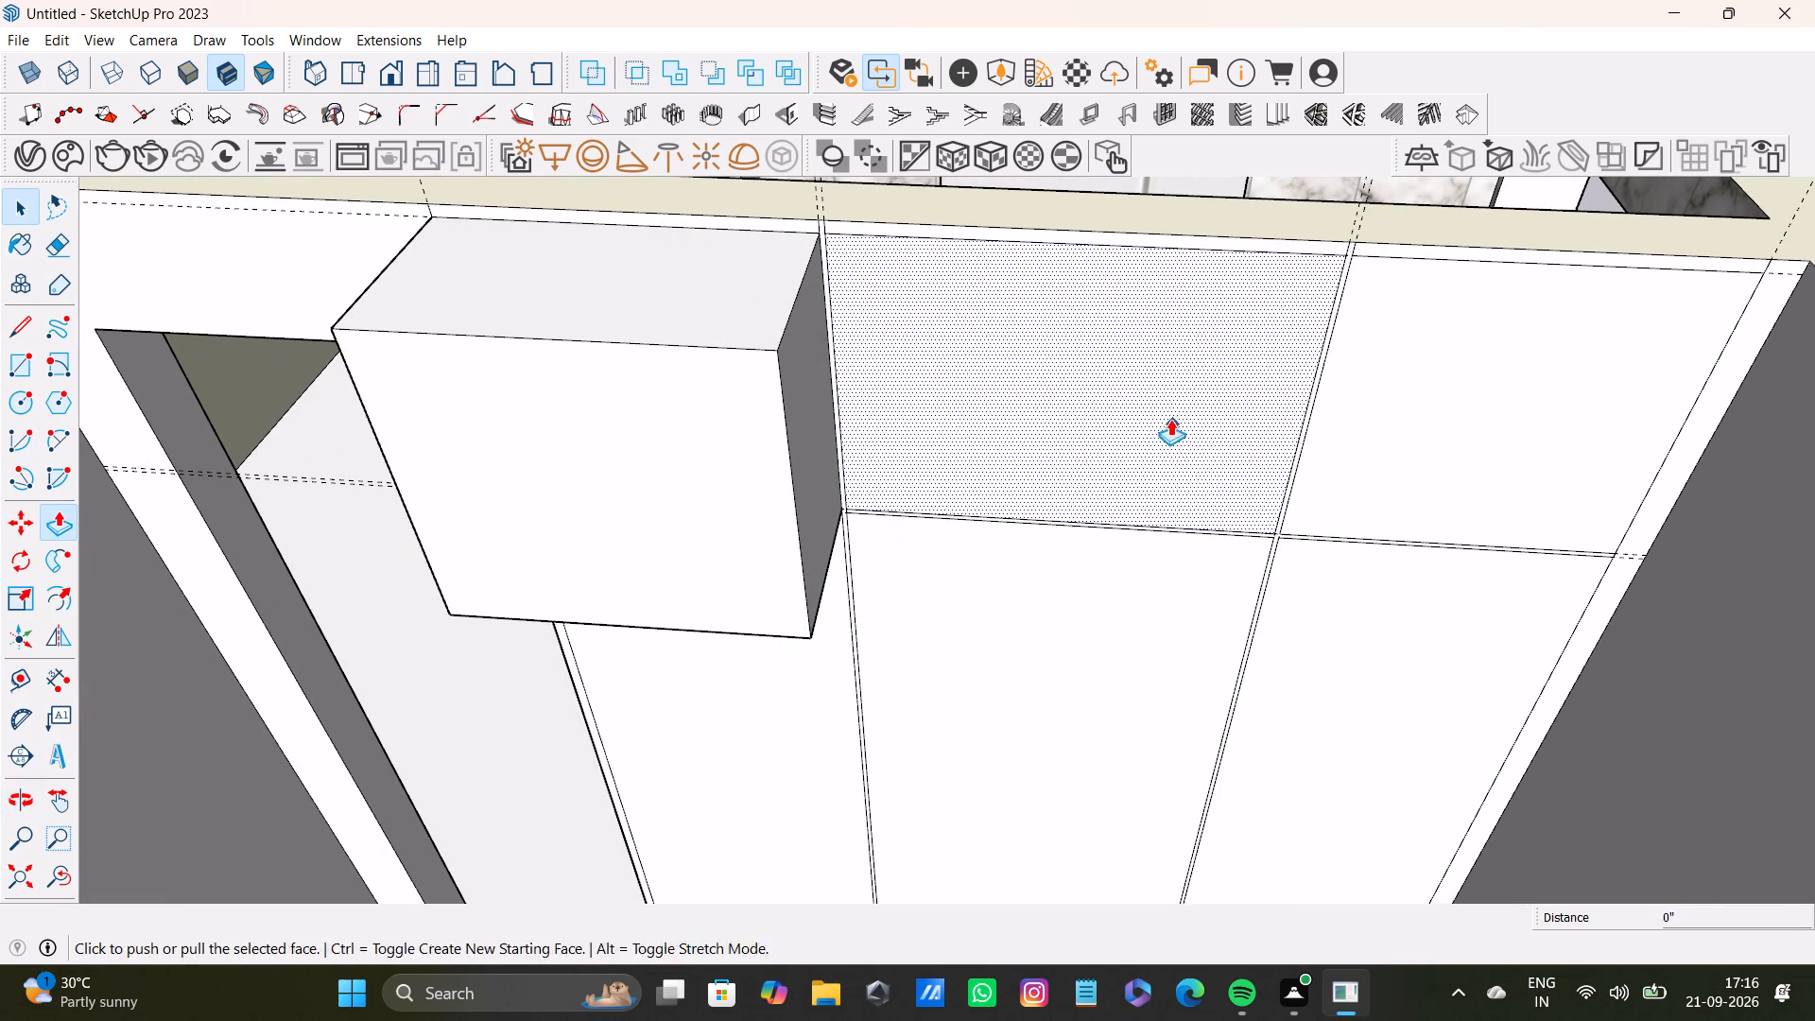
left_click_drag(1170, 417, 736, 392)
key("space")
left_click(1406, 362)
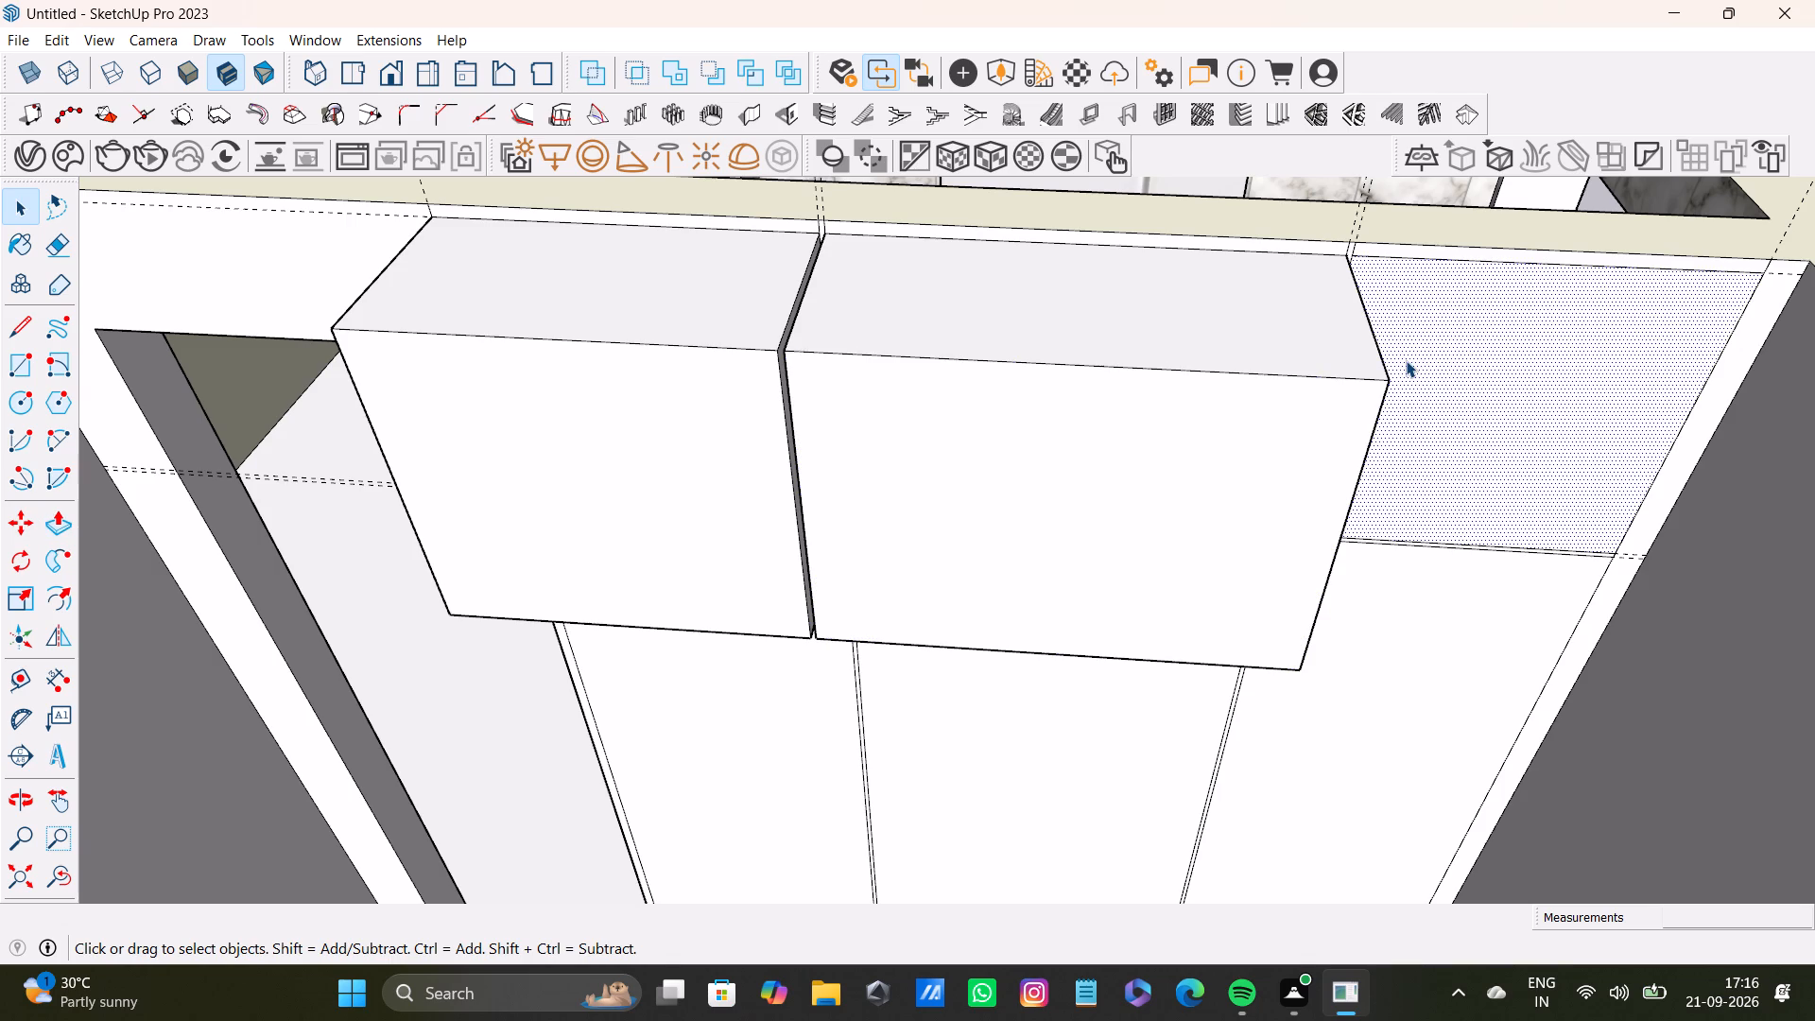
key("p")
left_click_drag(1406, 358, 1275, 426)
Push/Pull the side face in the gap between the doorway-side and middle boxes by 5/16" to narrow the gap.
scroll(828, 374, "up", 4)
middle_click_drag(793, 390, 941, 384)
scroll(794, 378, "up", 6)
middle_click_drag(824, 367, 869, 372)
key("space")
scroll(867, 375, "up", 3)
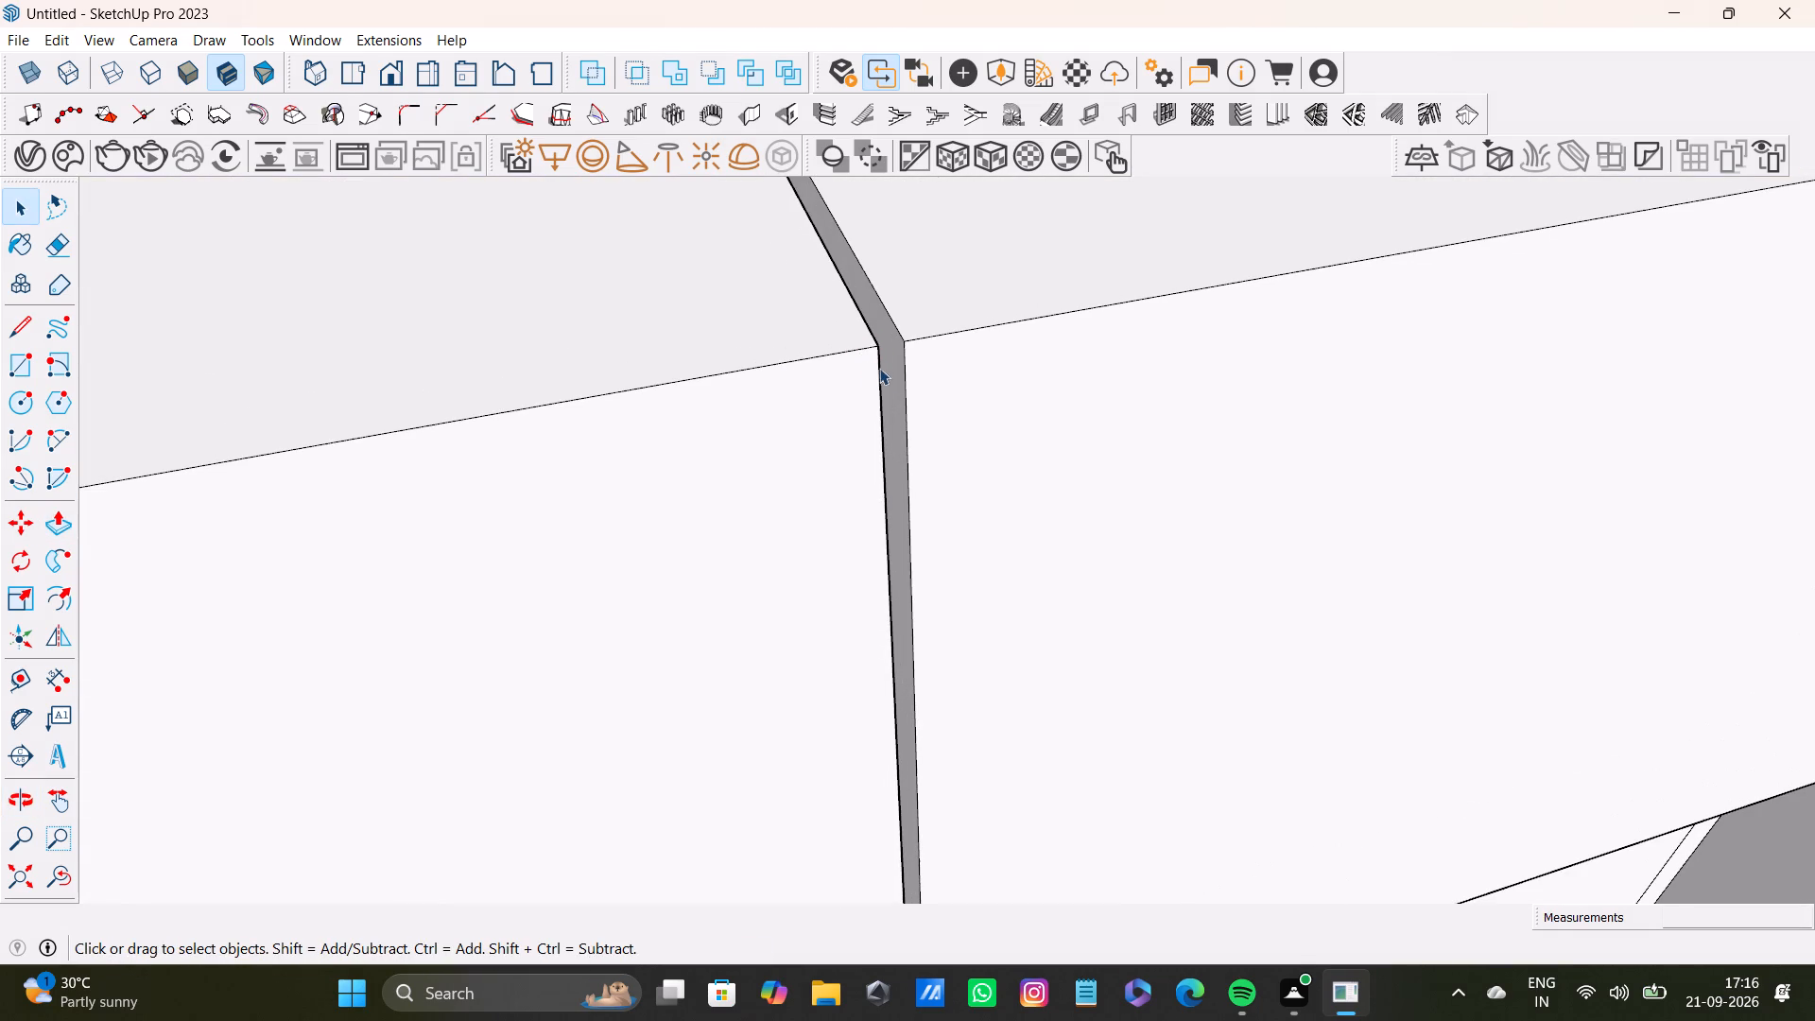
left_click(889, 377)
key("p")
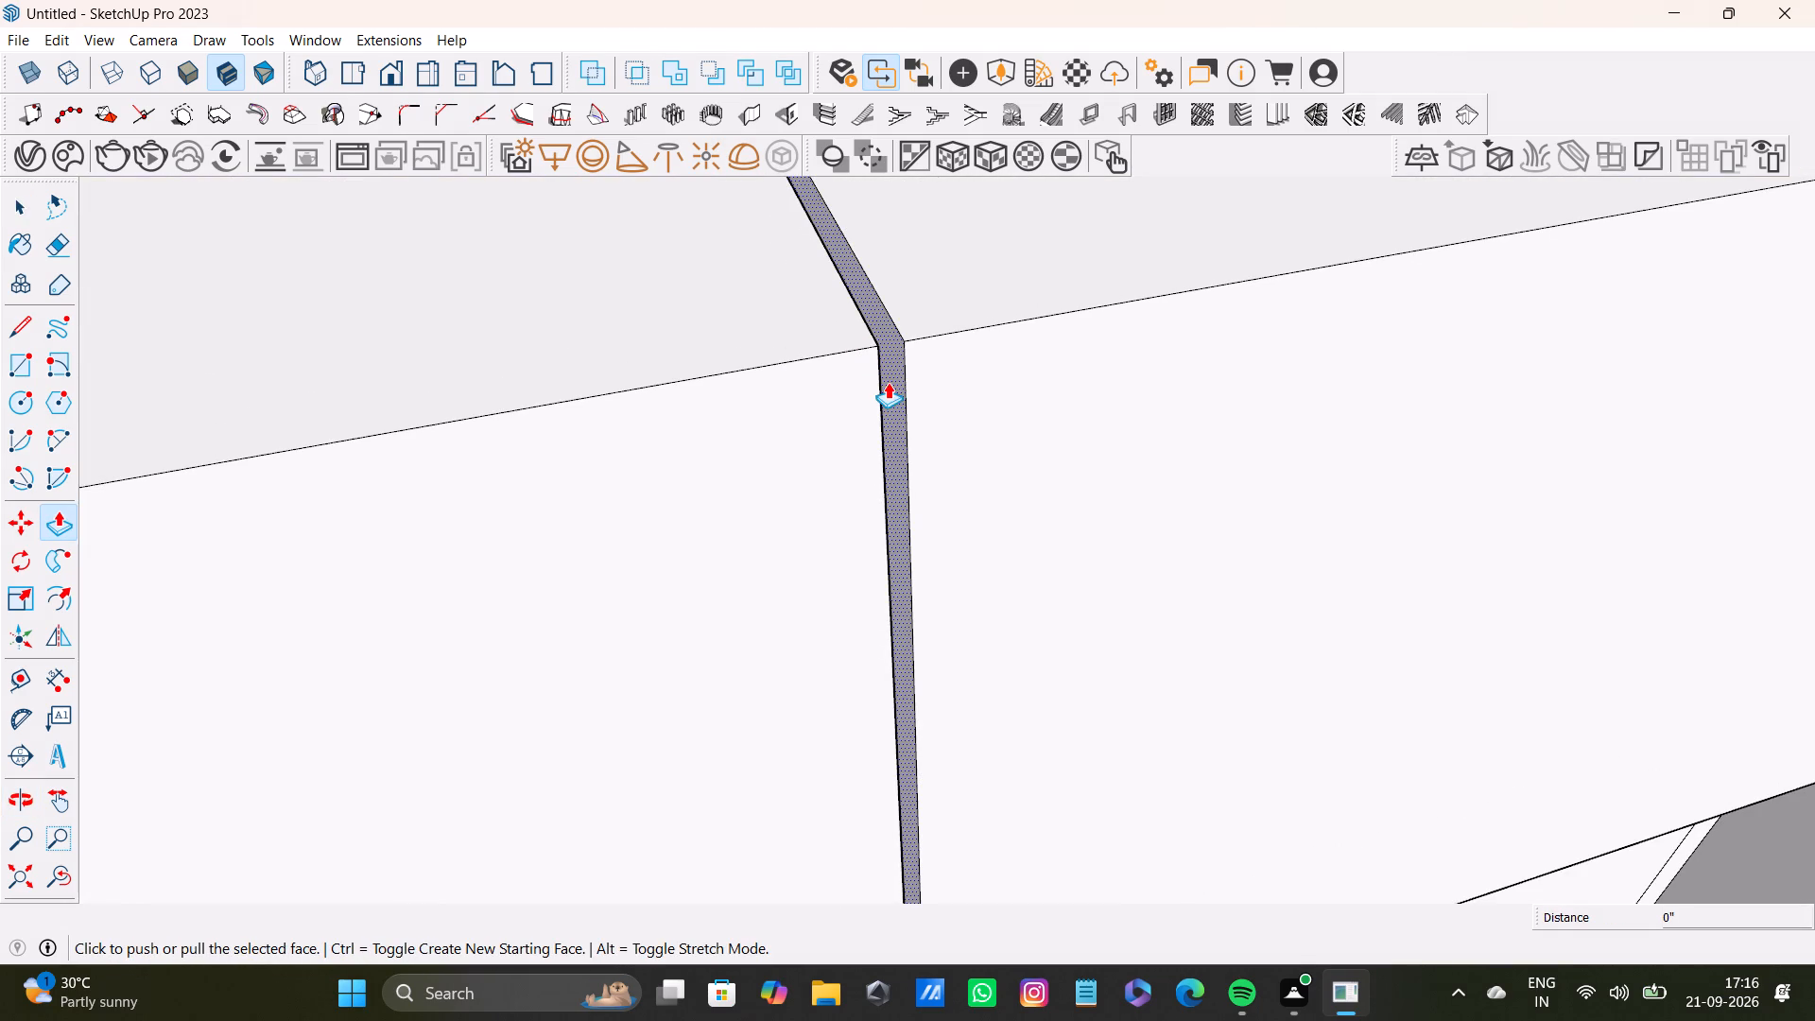
left_click_drag(899, 372, 889, 382)
Push/Pull the side face in the gap between the middle and far boxes by 5/16" to narrow the gap.
scroll(889, 382, "down", 3)
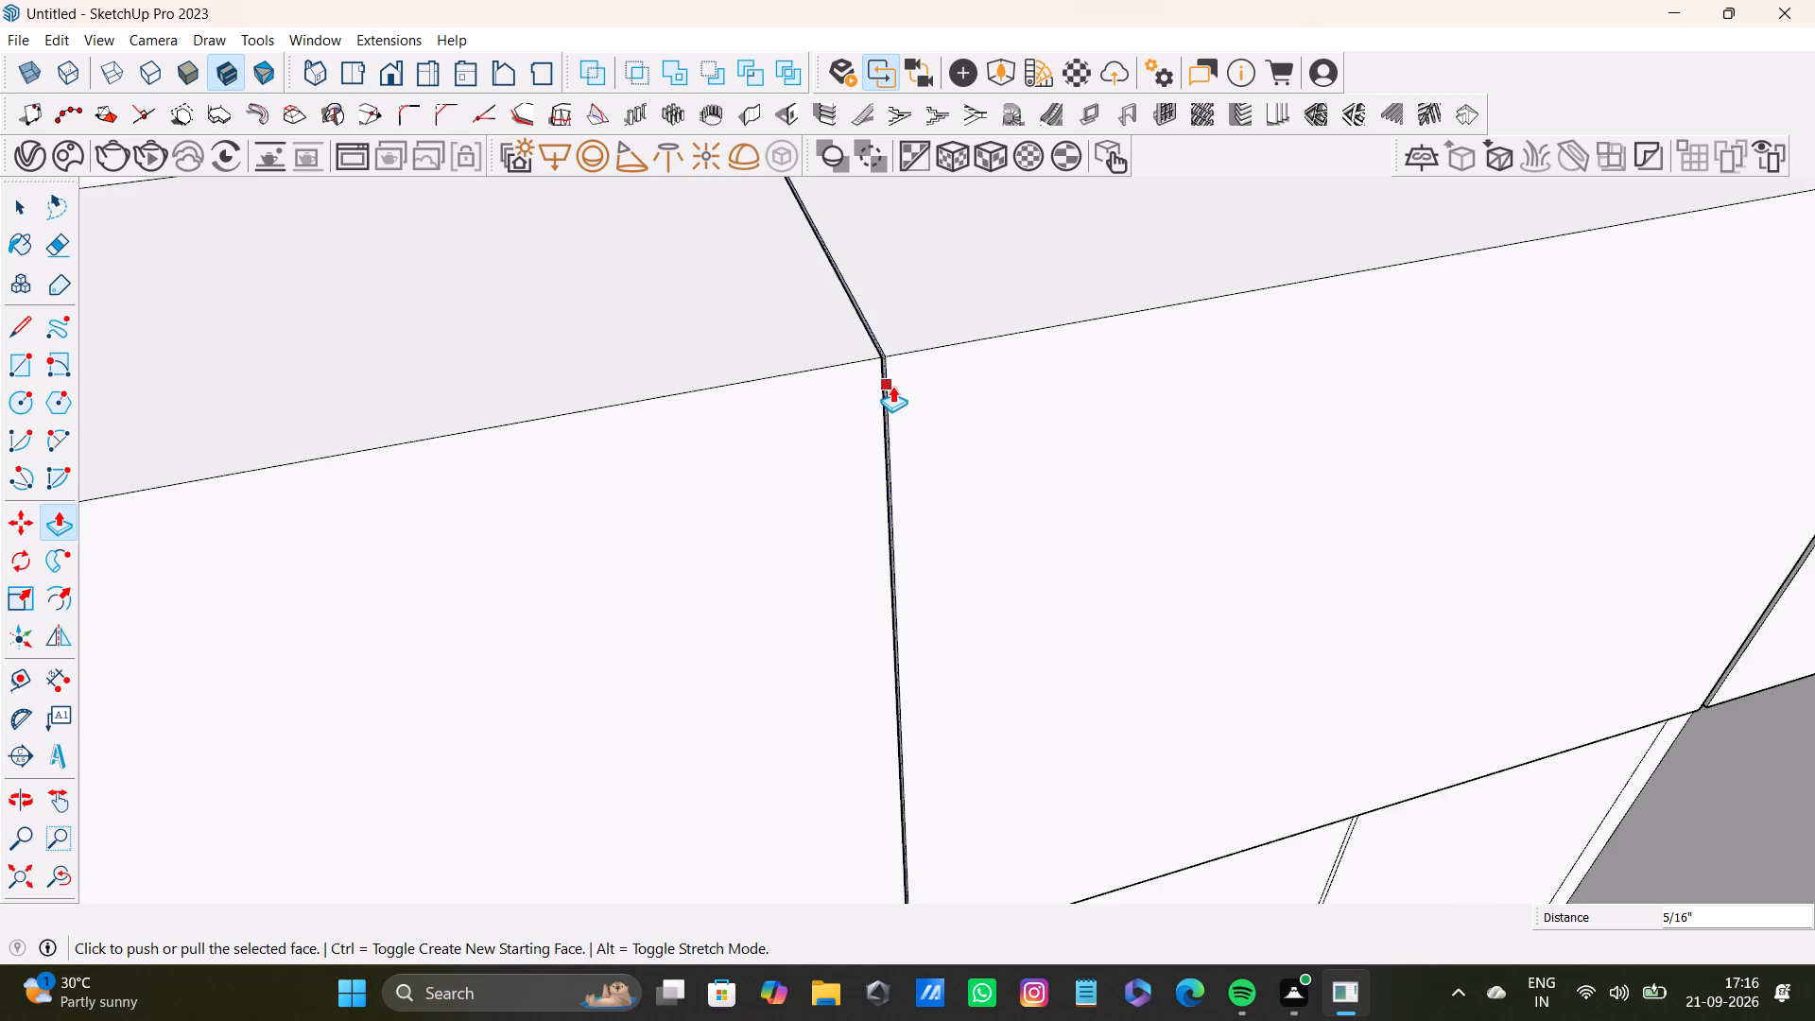
scroll(892, 386, "down", 8)
middle_click_drag(1430, 425, 1067, 508, "shift")
scroll(1161, 432, "up", 9)
key("space")
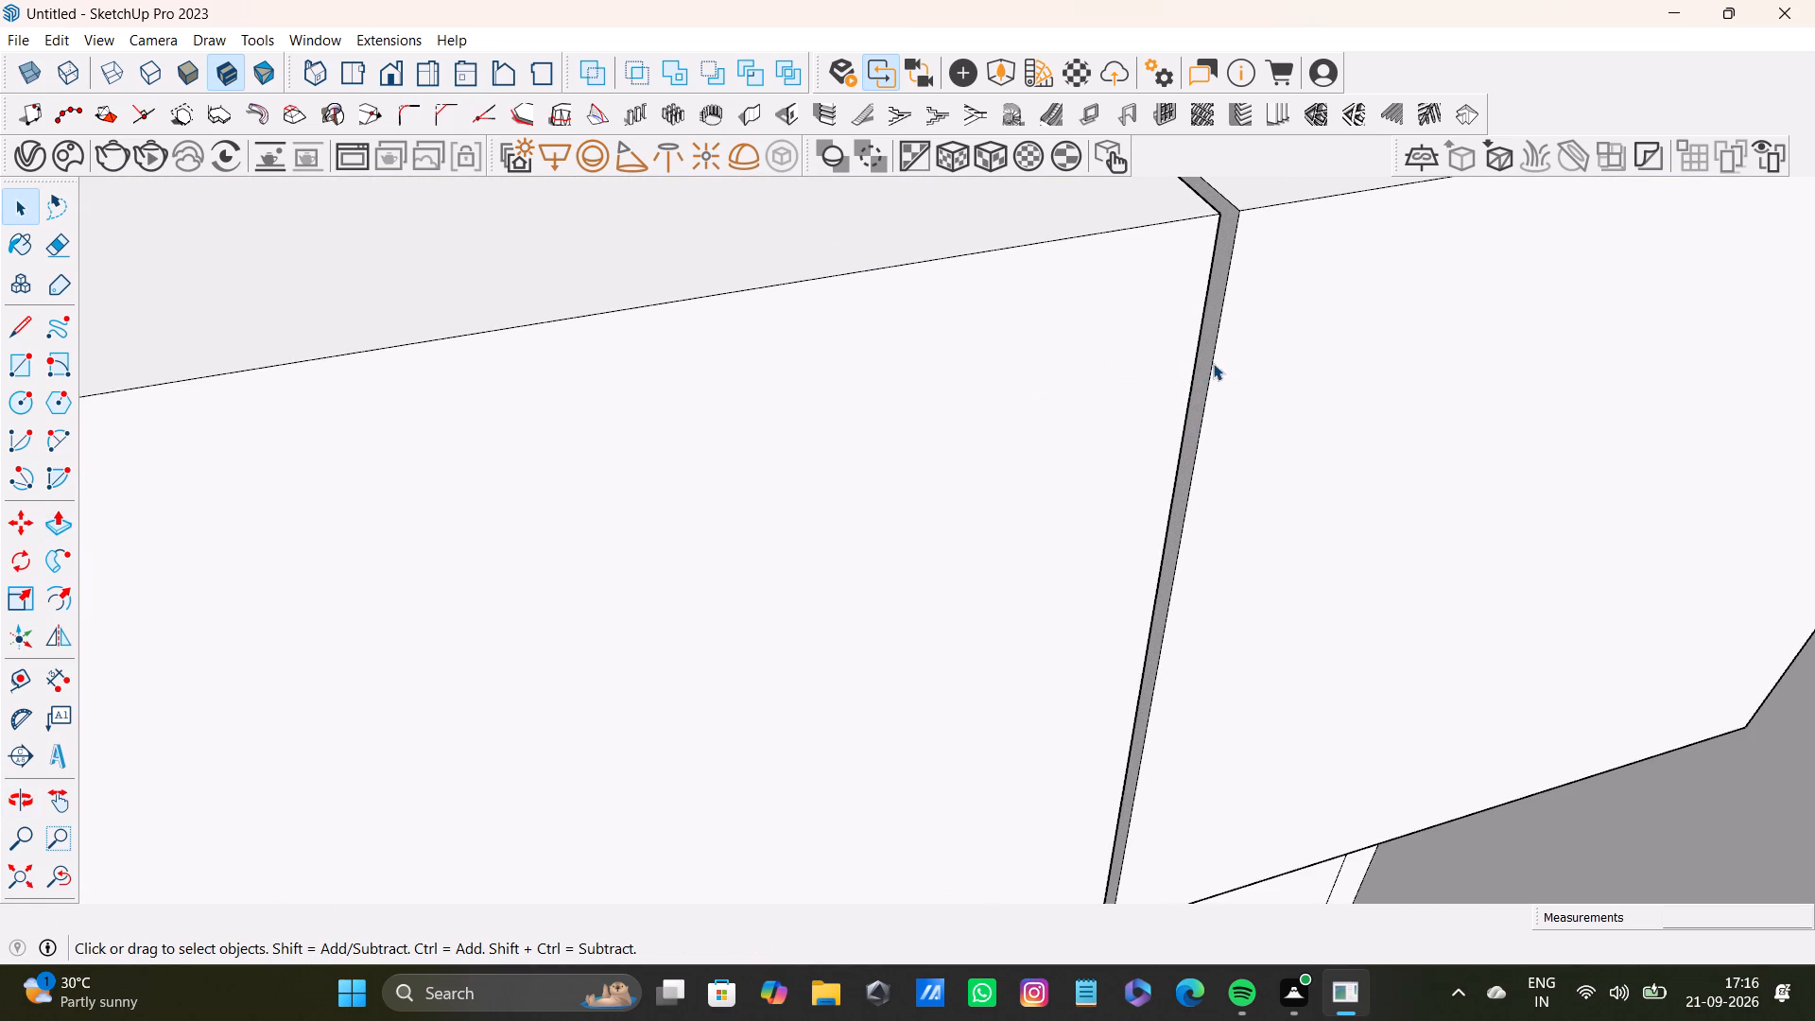
left_click(1202, 372)
key("p")
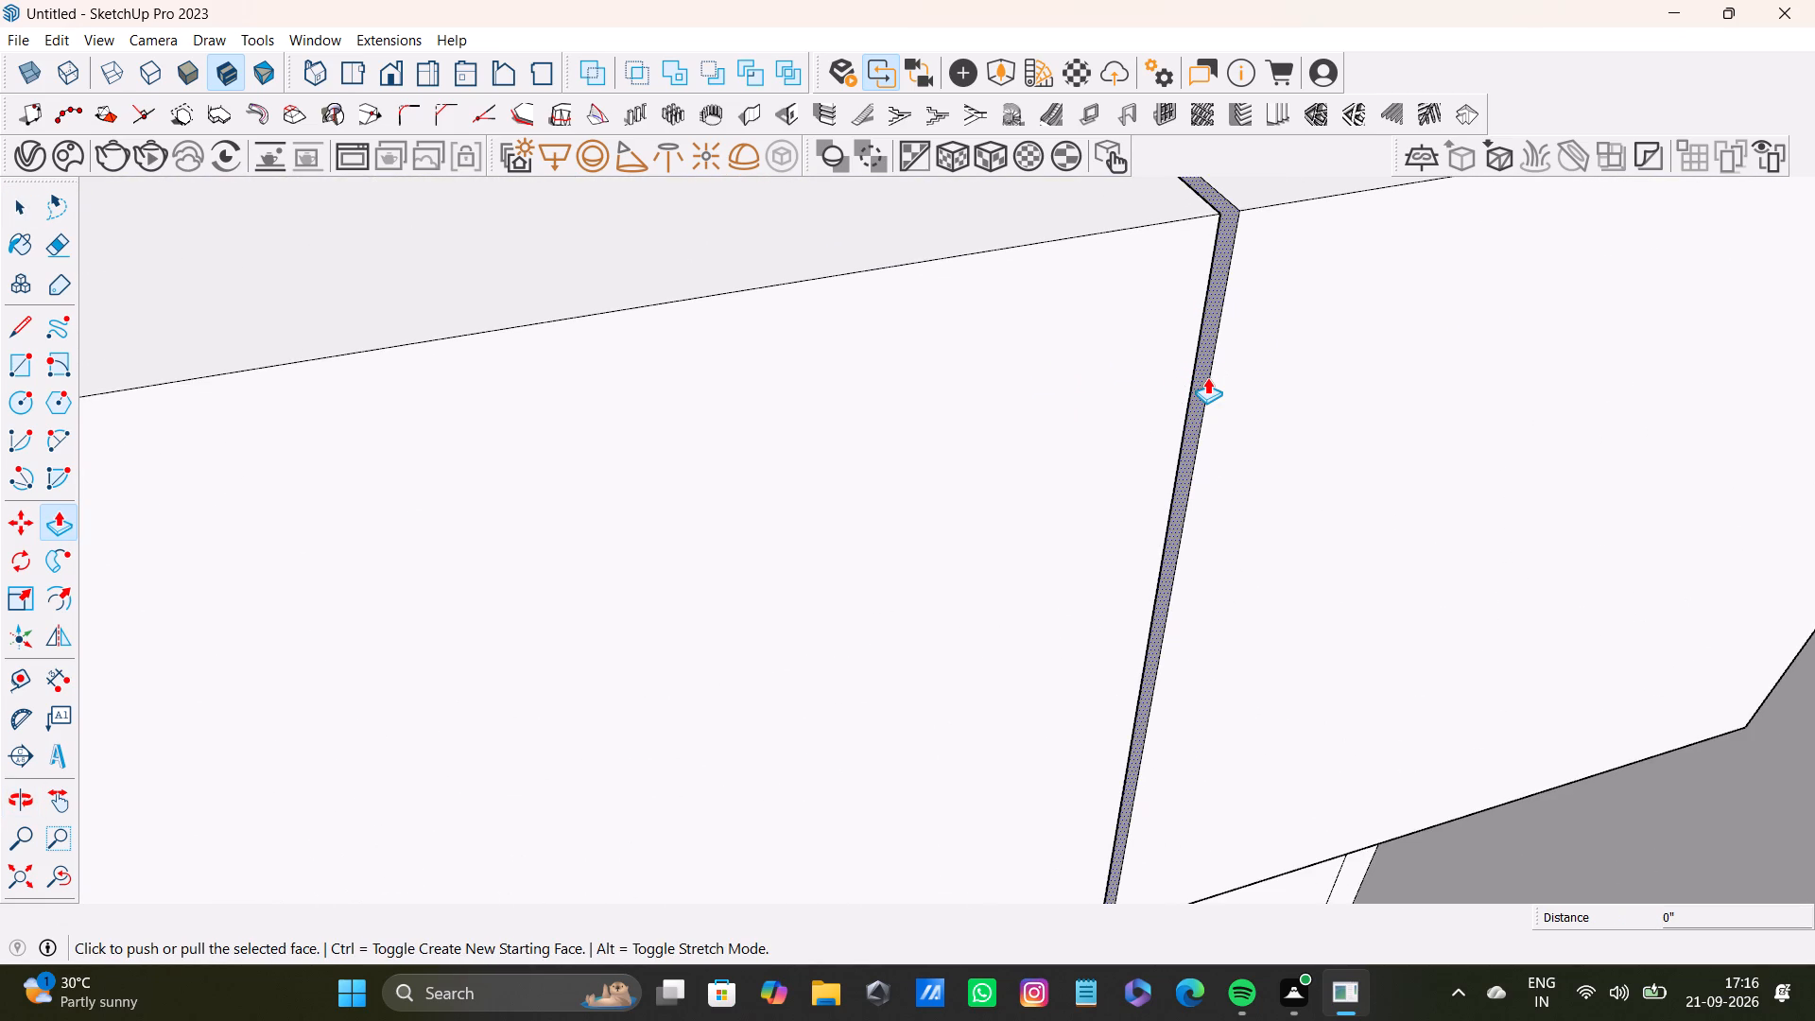
scroll(1207, 377, "up", 5)
left_click_drag(1196, 384, 1184, 388)
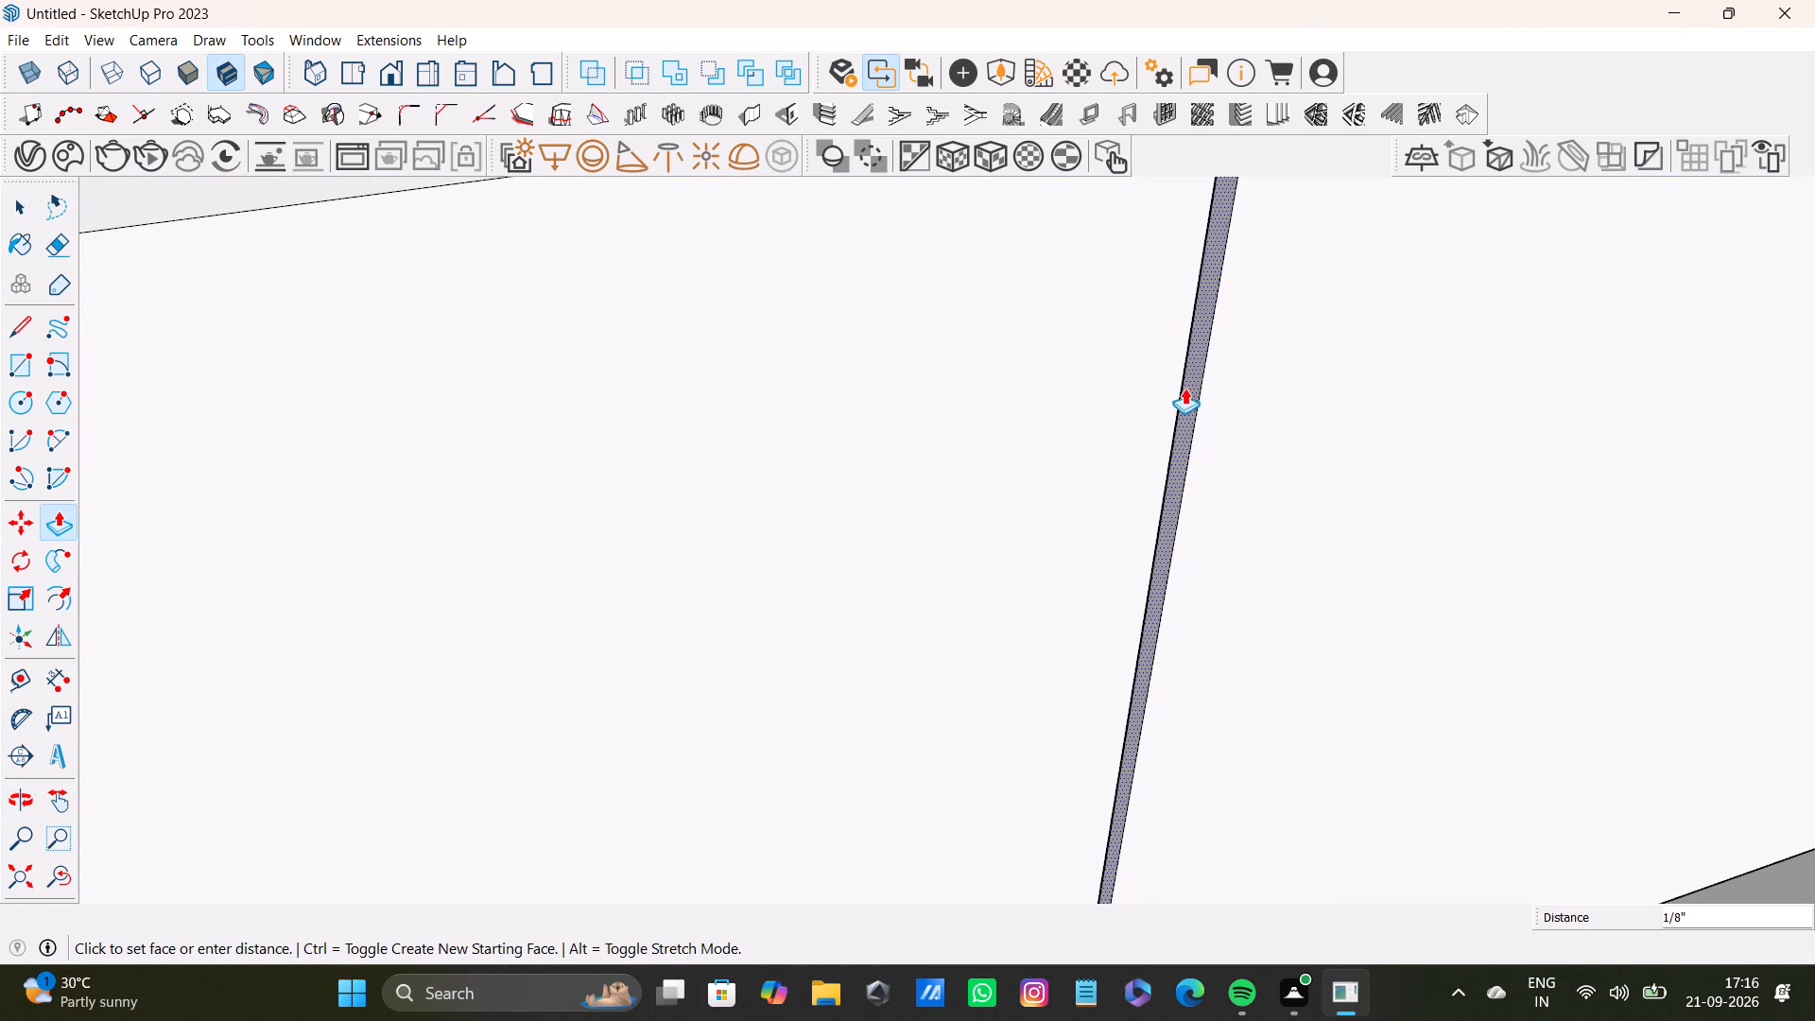
left_click_drag(1184, 388, 1175, 393)
Draw a rectangle about 7' 7 9/16" long beneath the lower panels, from their bottom edge down to the floor.
scroll(1173, 424, "down", 9)
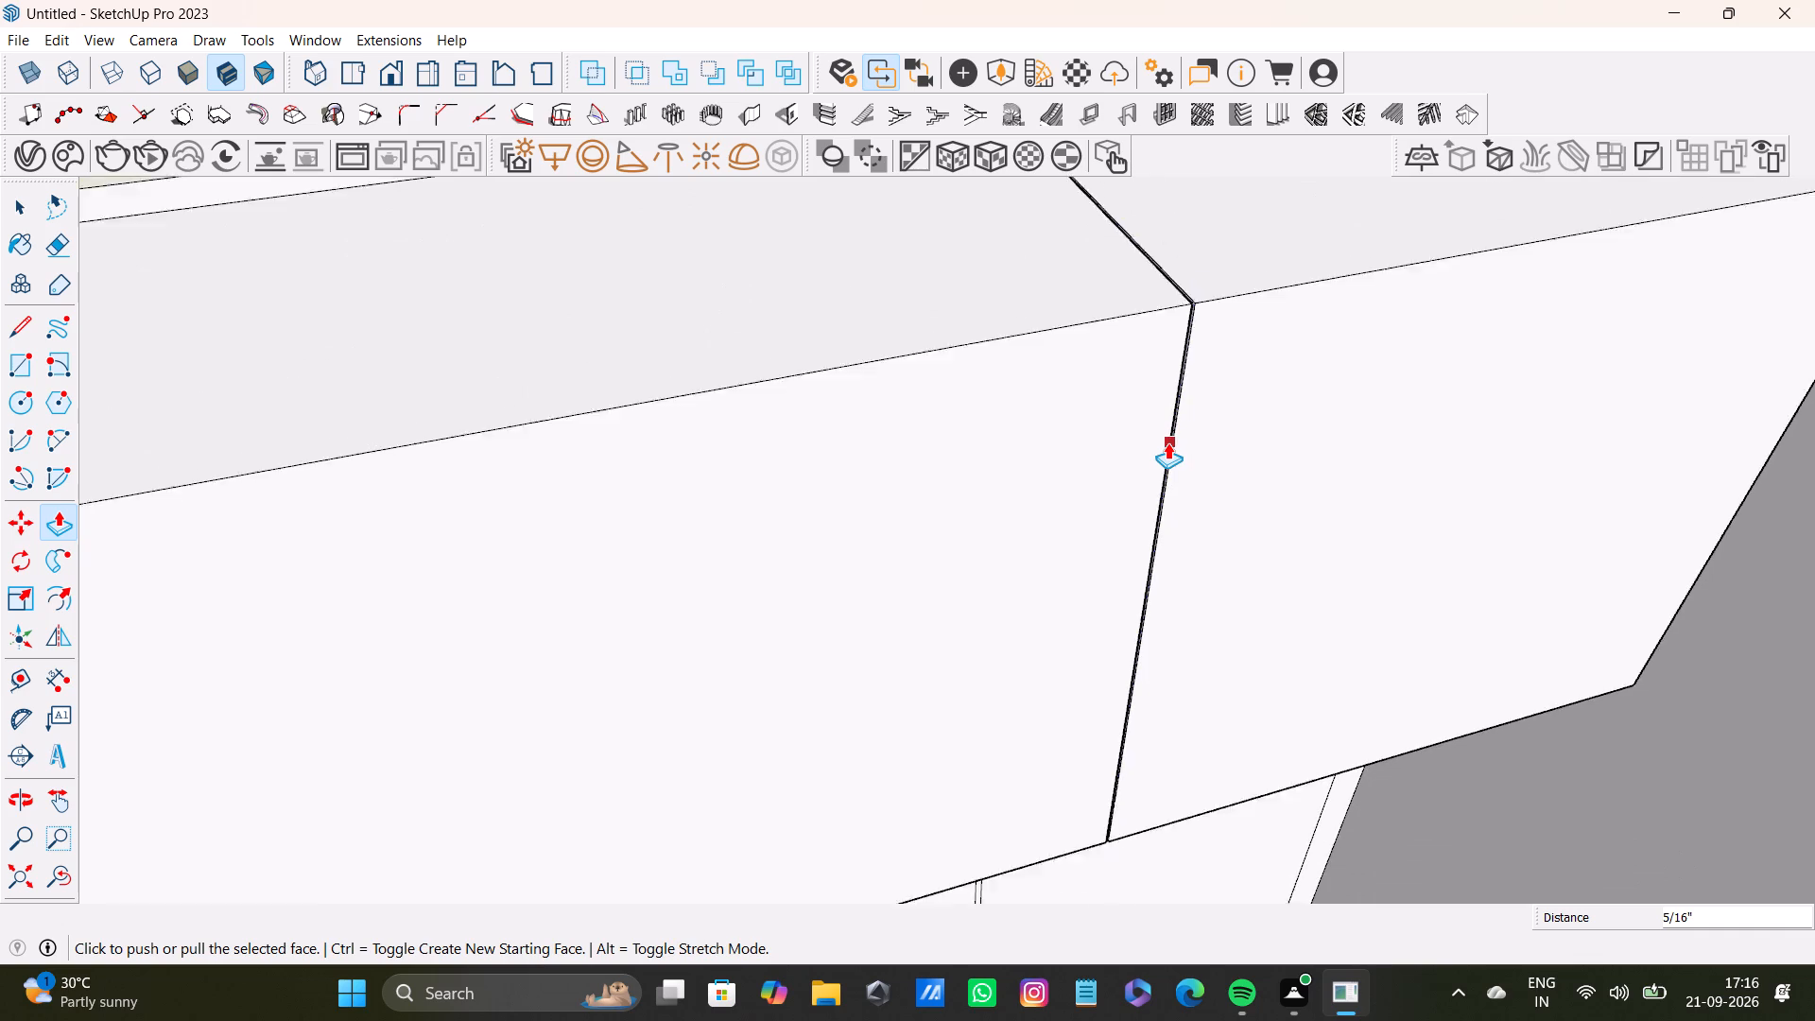
scroll(1167, 442, "down", 13)
middle_click_drag(1232, 501, 1219, 404)
middle_click_drag(1139, 468, 1027, 546)
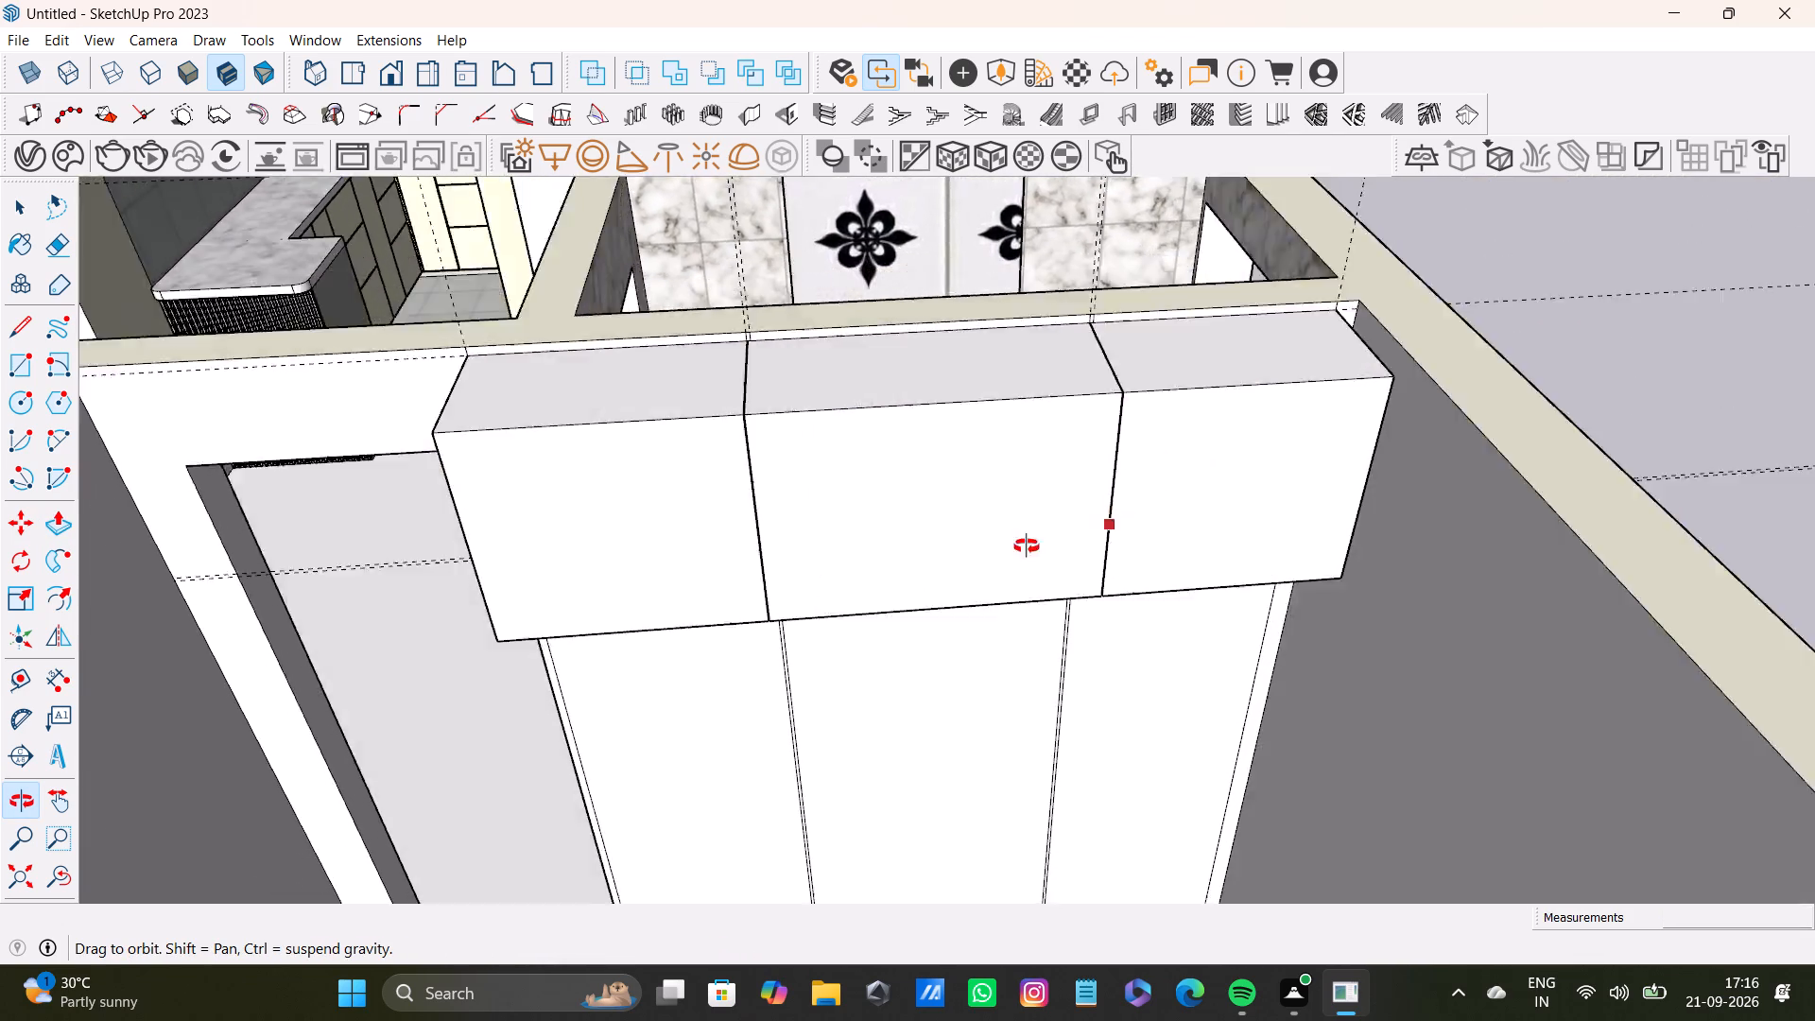
middle_click_drag(1027, 546, 997, 354)
scroll(622, 489, "up", 3)
middle_click_drag(726, 523, 730, 352)
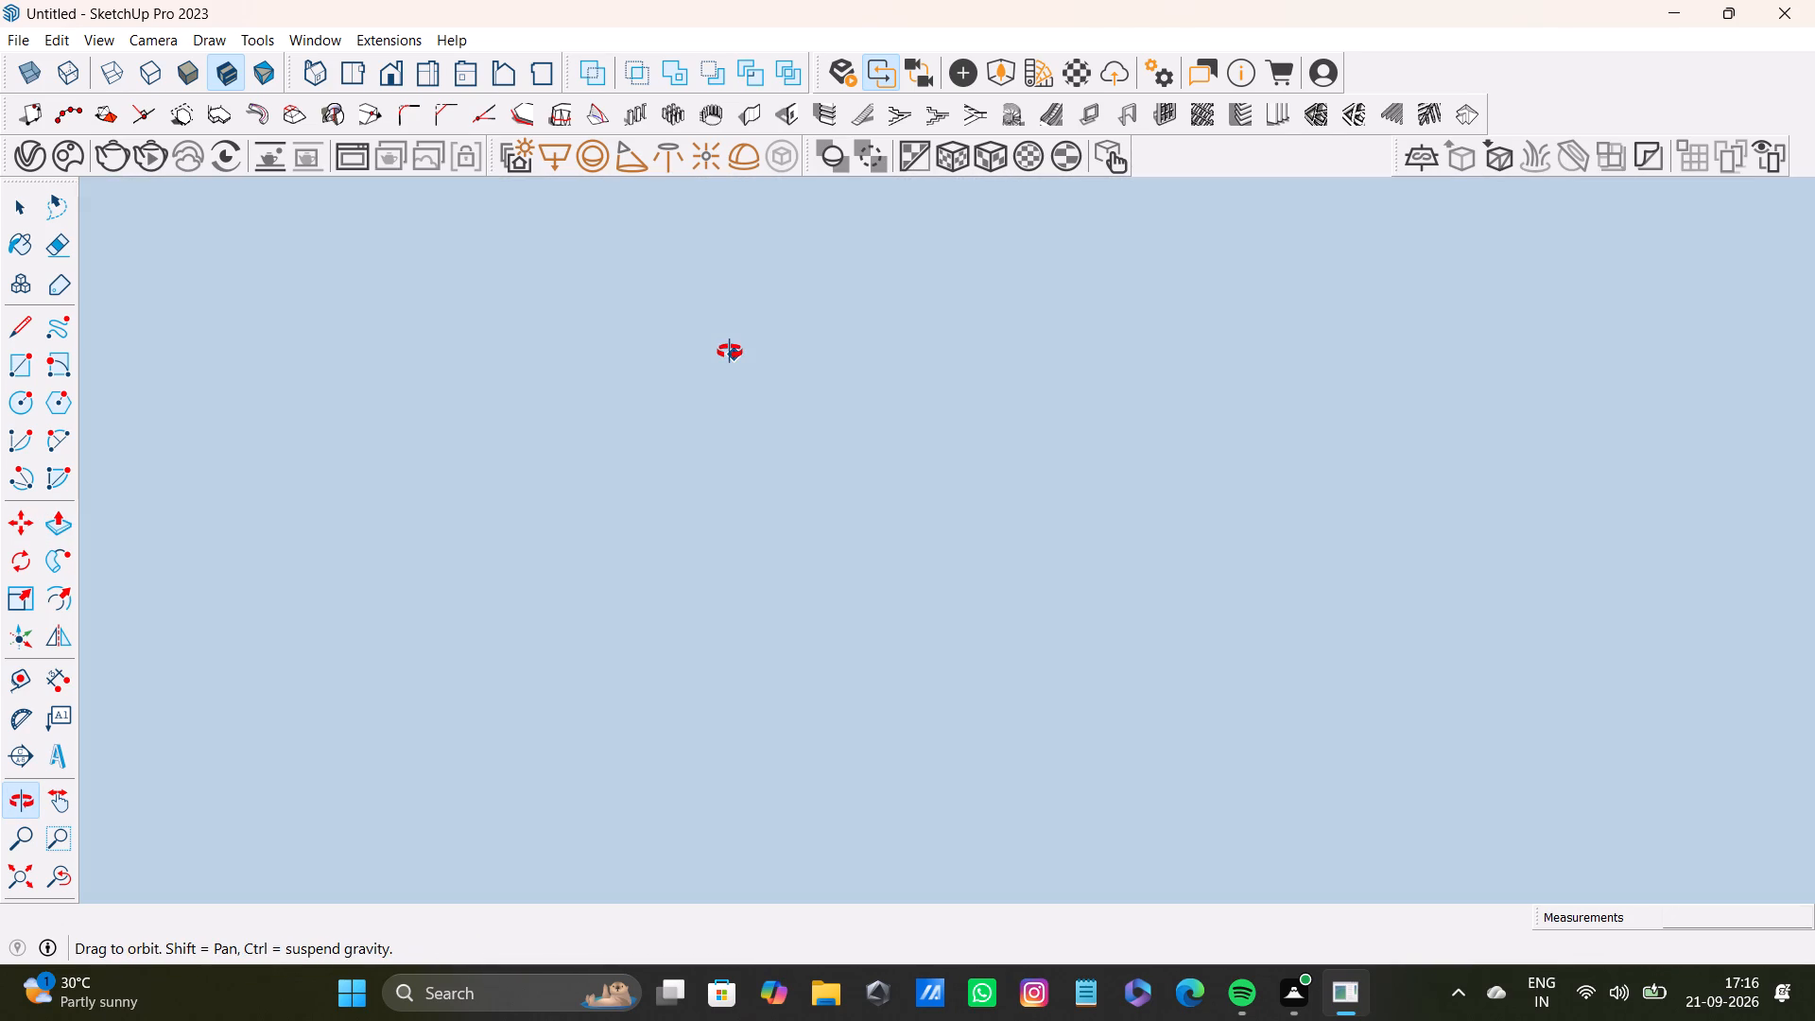
middle_click_drag(730, 352, 794, 369)
scroll(776, 467, "up", 2)
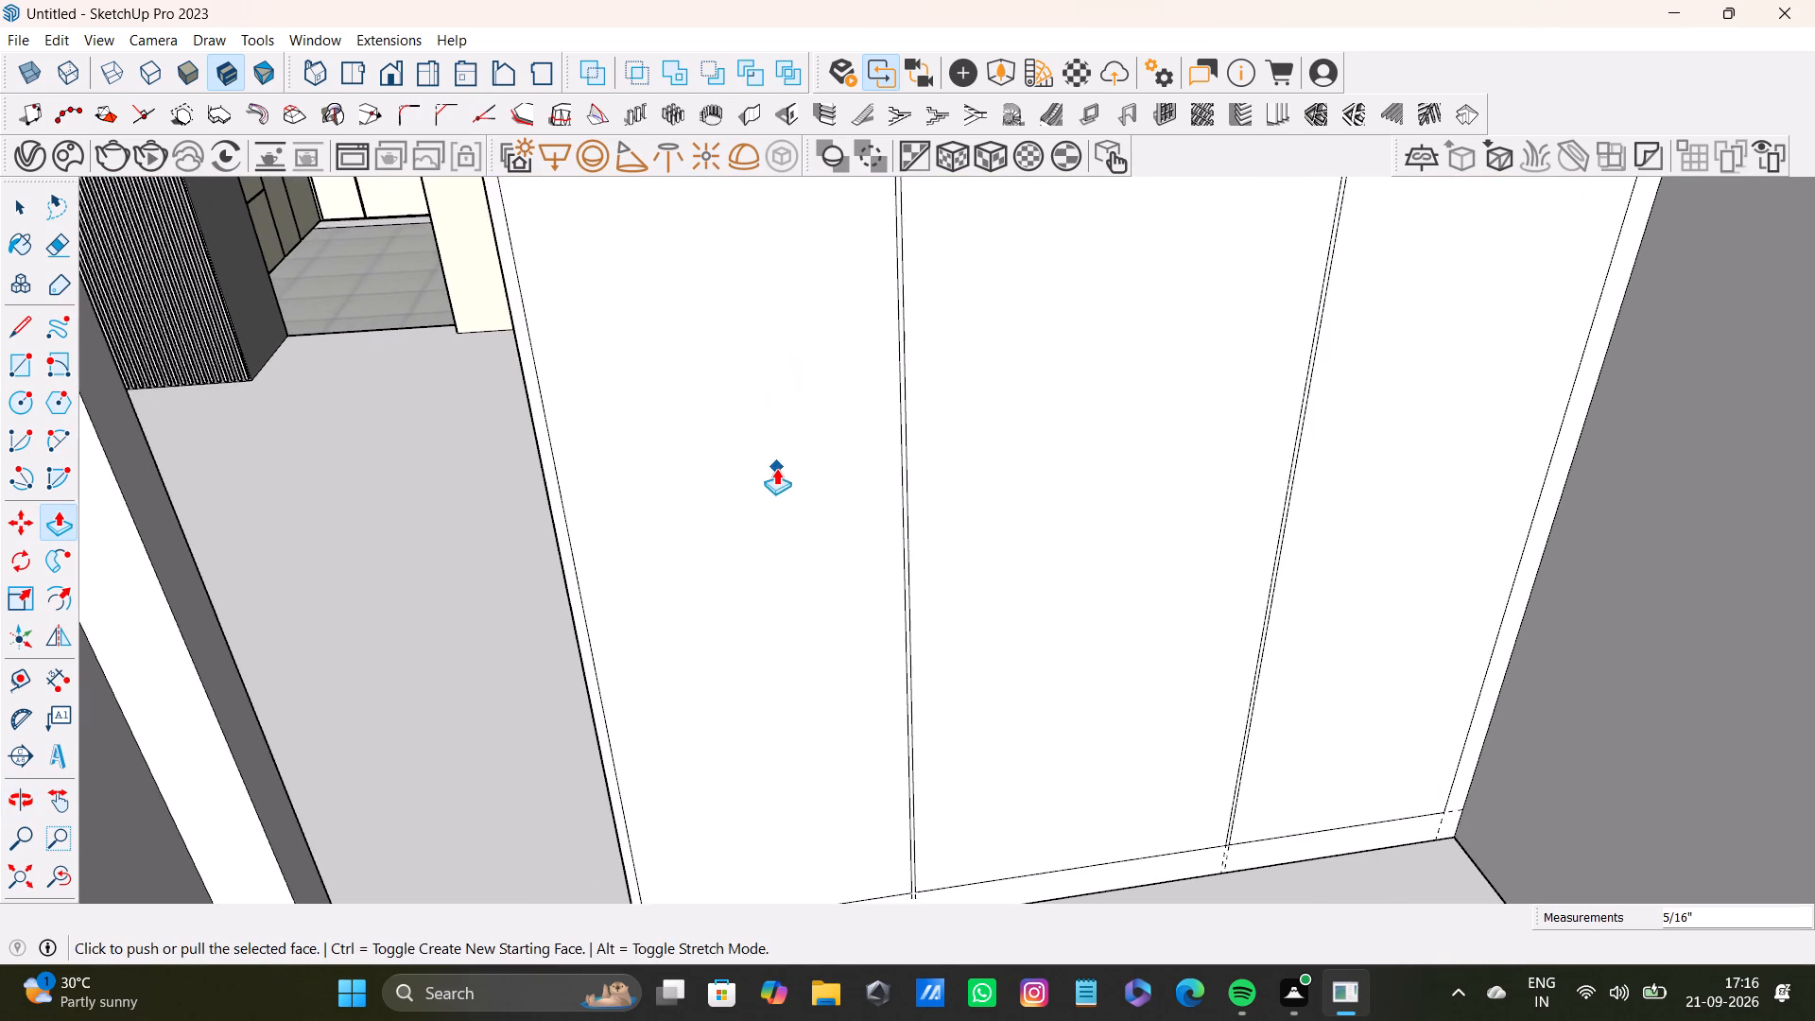
middle_click_drag(776, 468, 700, 301)
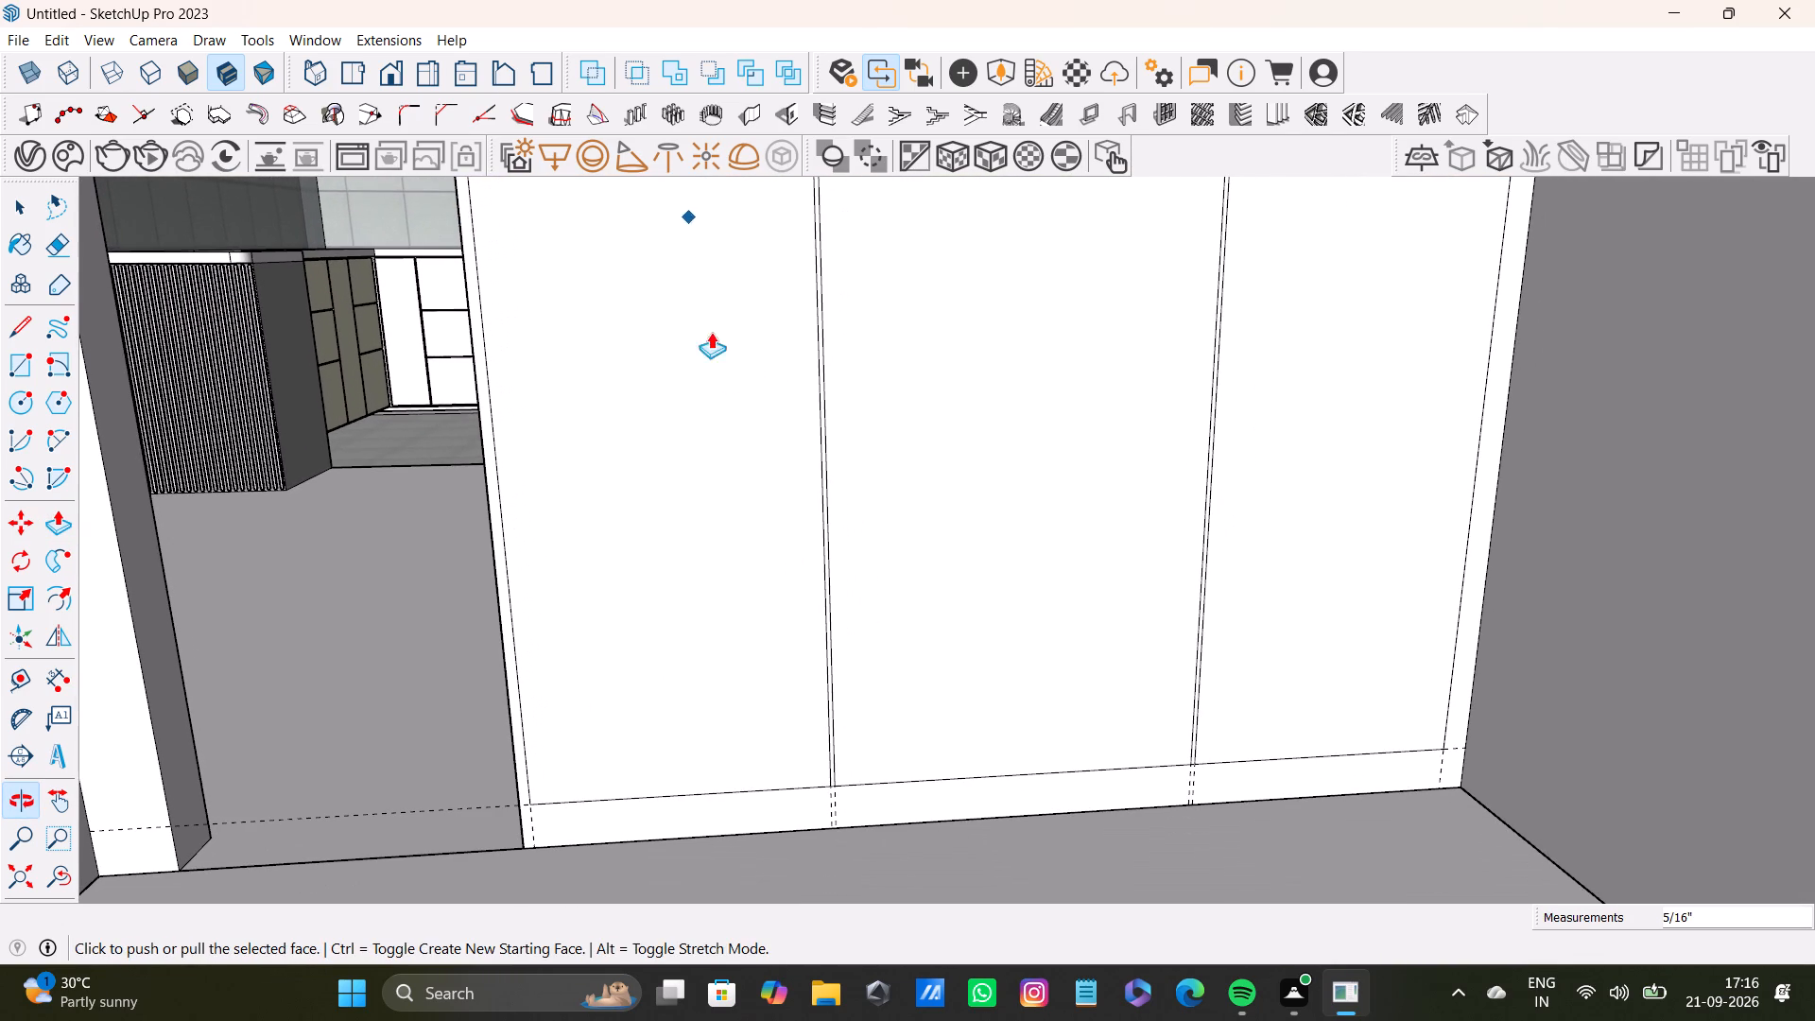
key("space")
left_click(952, 800)
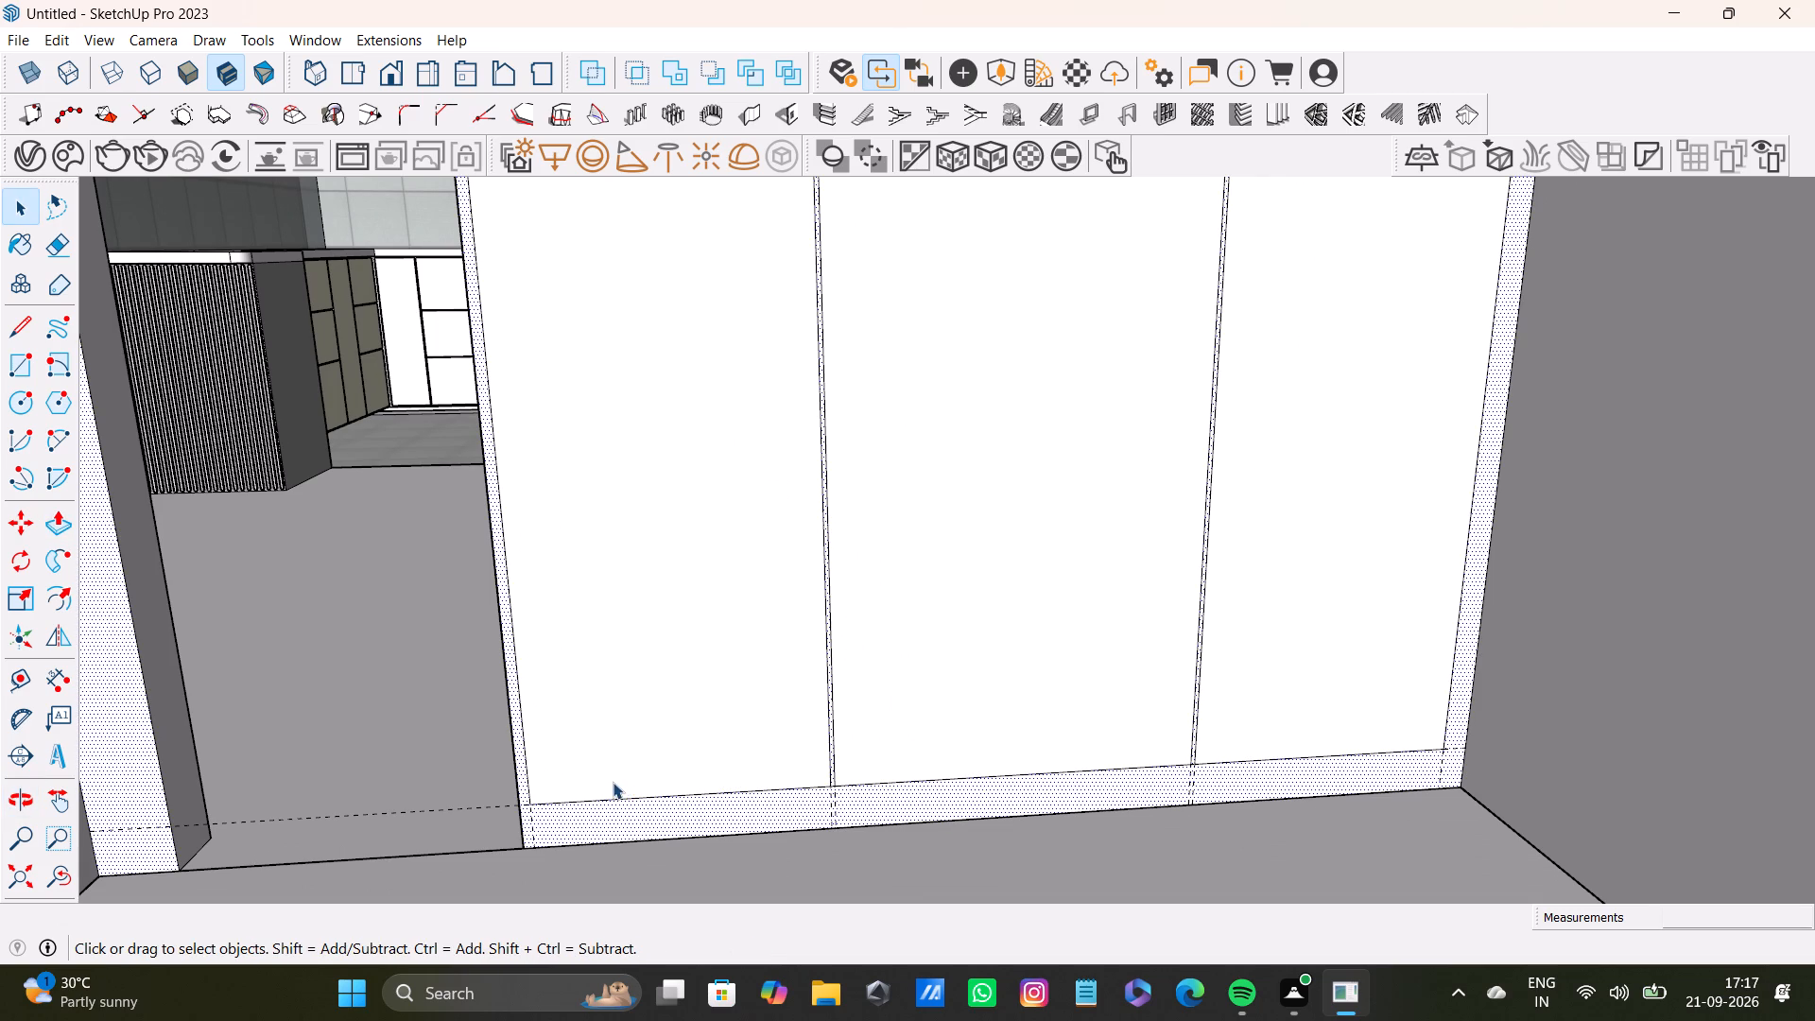
key("r")
scroll(637, 861, "up", 8)
left_click(479, 767)
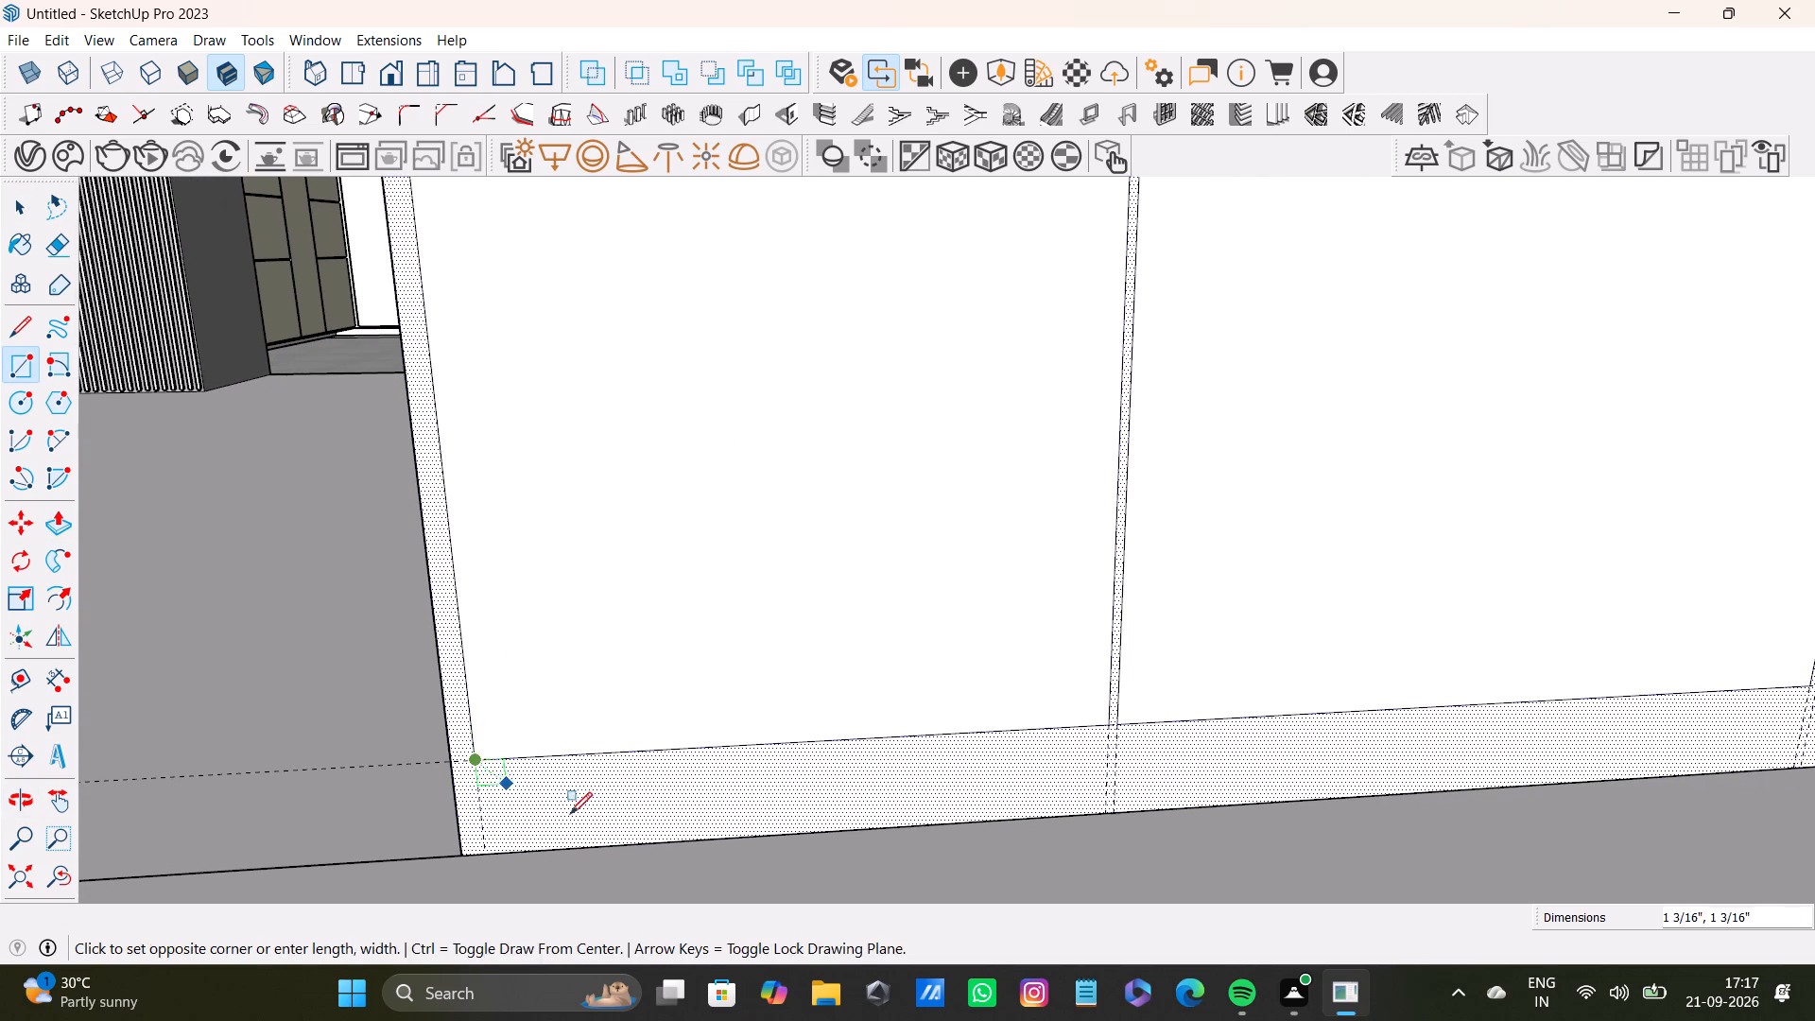
scroll(663, 815, "down", 2)
middle_click_drag(1158, 794, 827, 827, "shift")
middle_click_drag(1612, 755, 1443, 762, "shift")
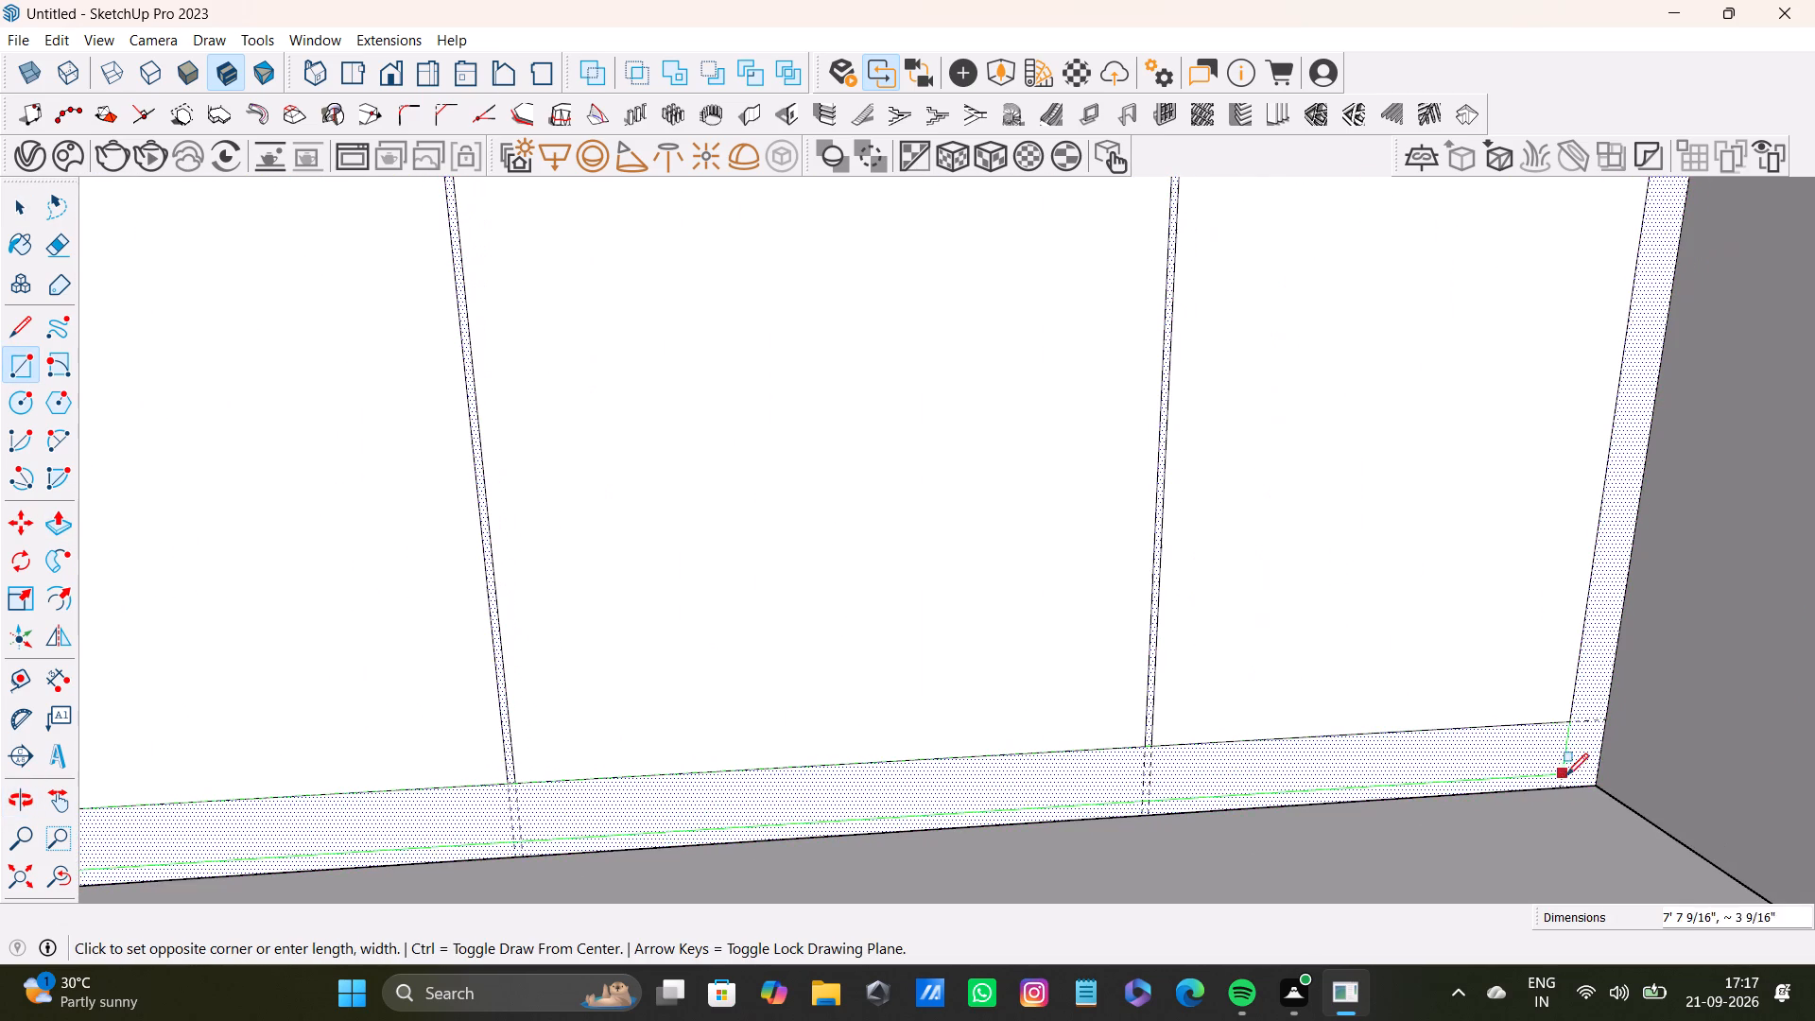
left_click(1564, 786)
Push/Pull the bottom strip beneath the lower panels out from the wall by 11 3/16", plus a further 2 1/16".
key("space")
left_click(1357, 791)
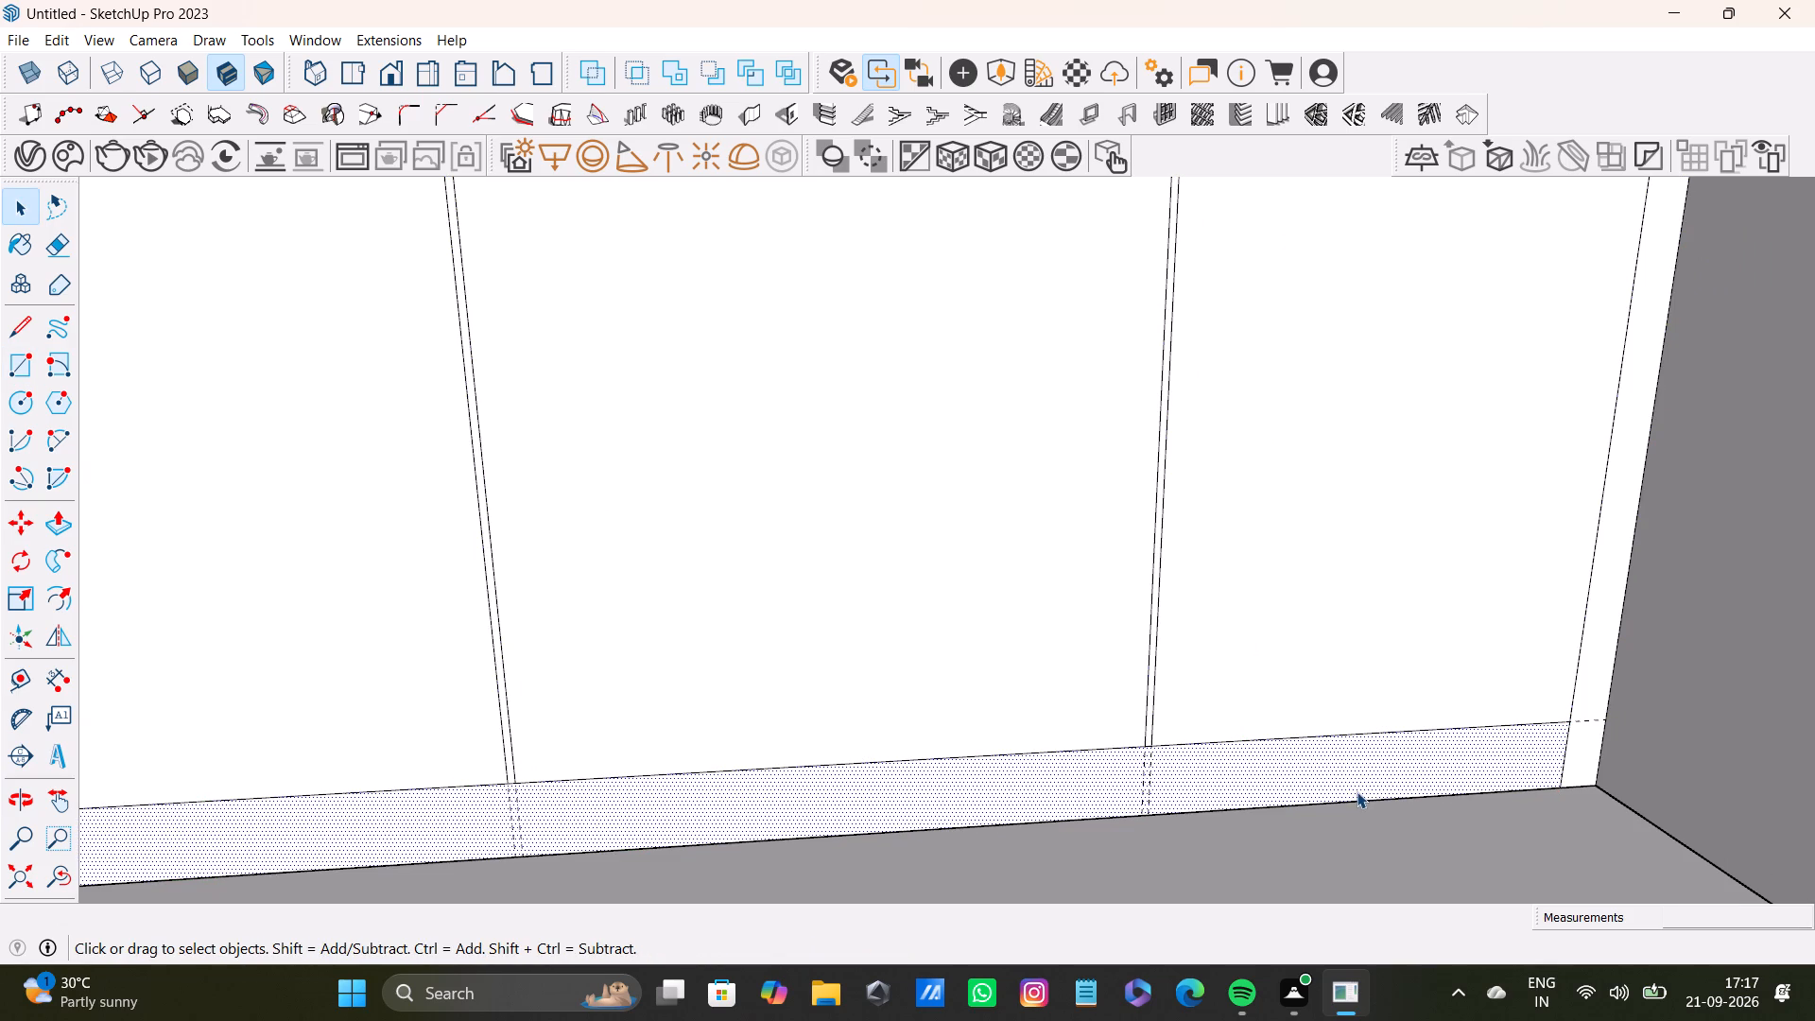
key("p")
left_click_drag(1358, 776, 1476, 857)
scroll(1472, 857, "down", 4)
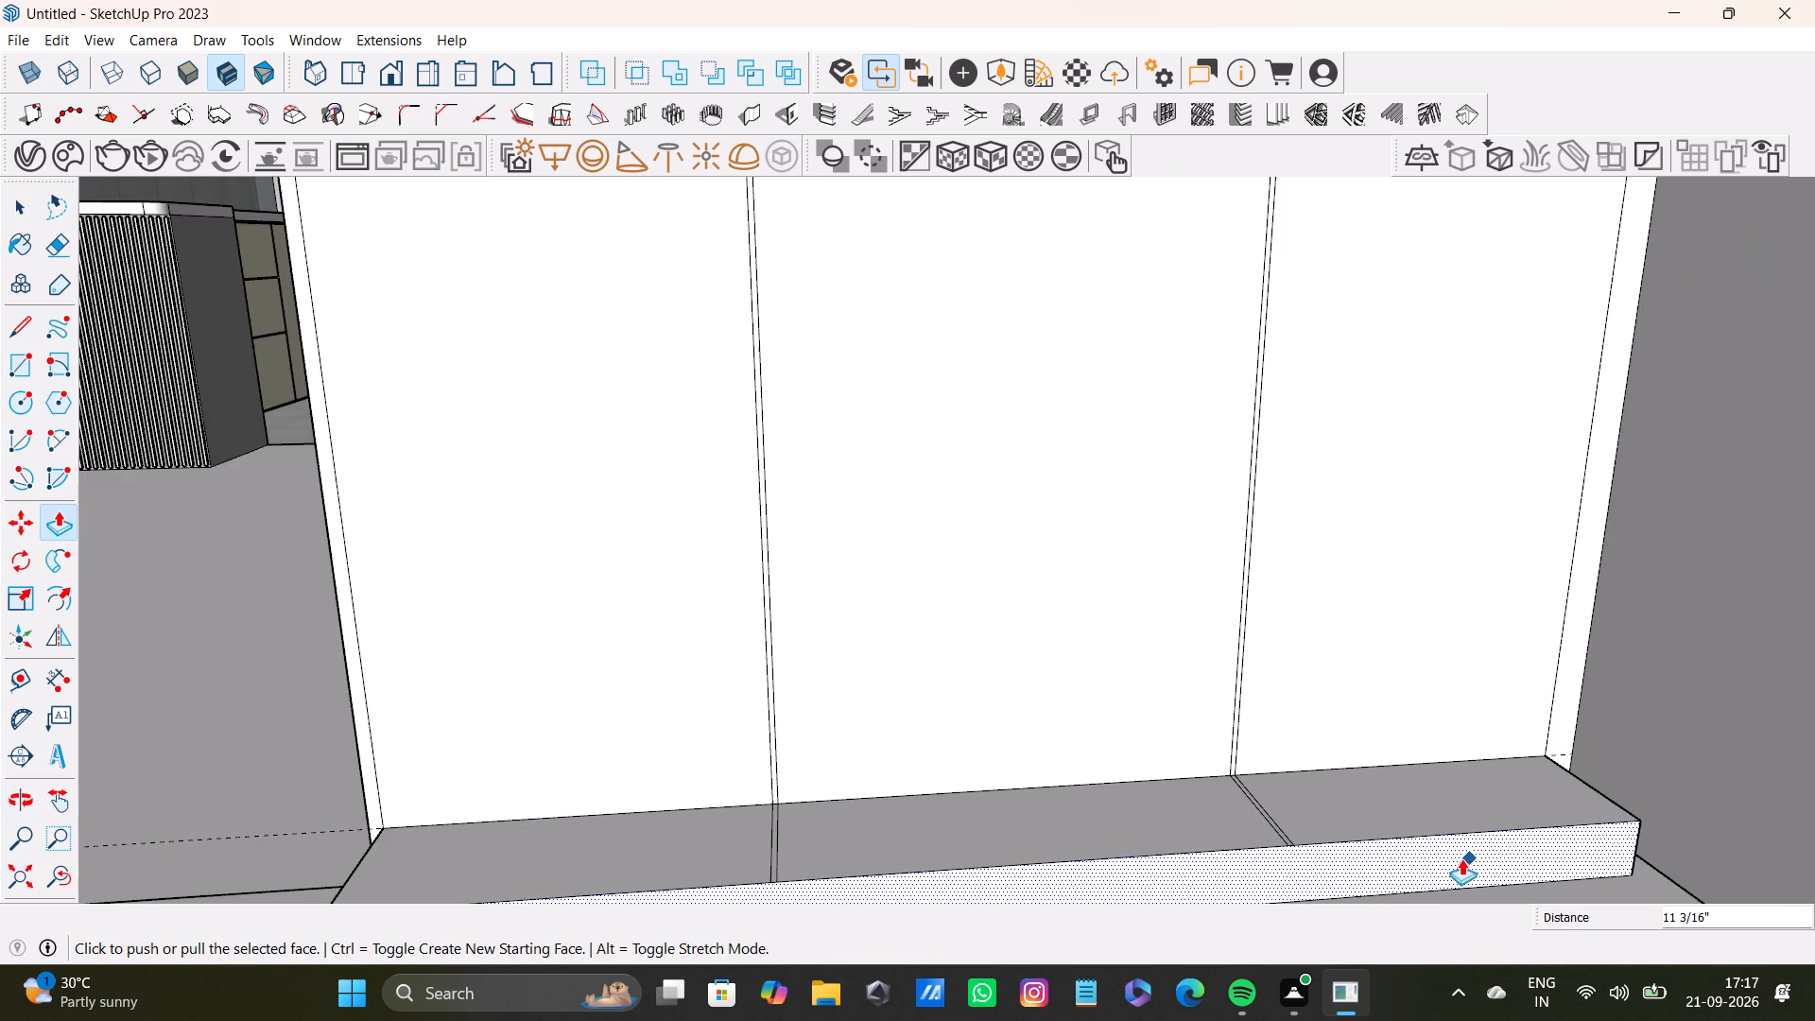
middle_click_drag(1195, 709, 1423, 884)
scroll(1392, 838, "down", 3)
middle_click_drag(1387, 838, 1295, 580, "shift")
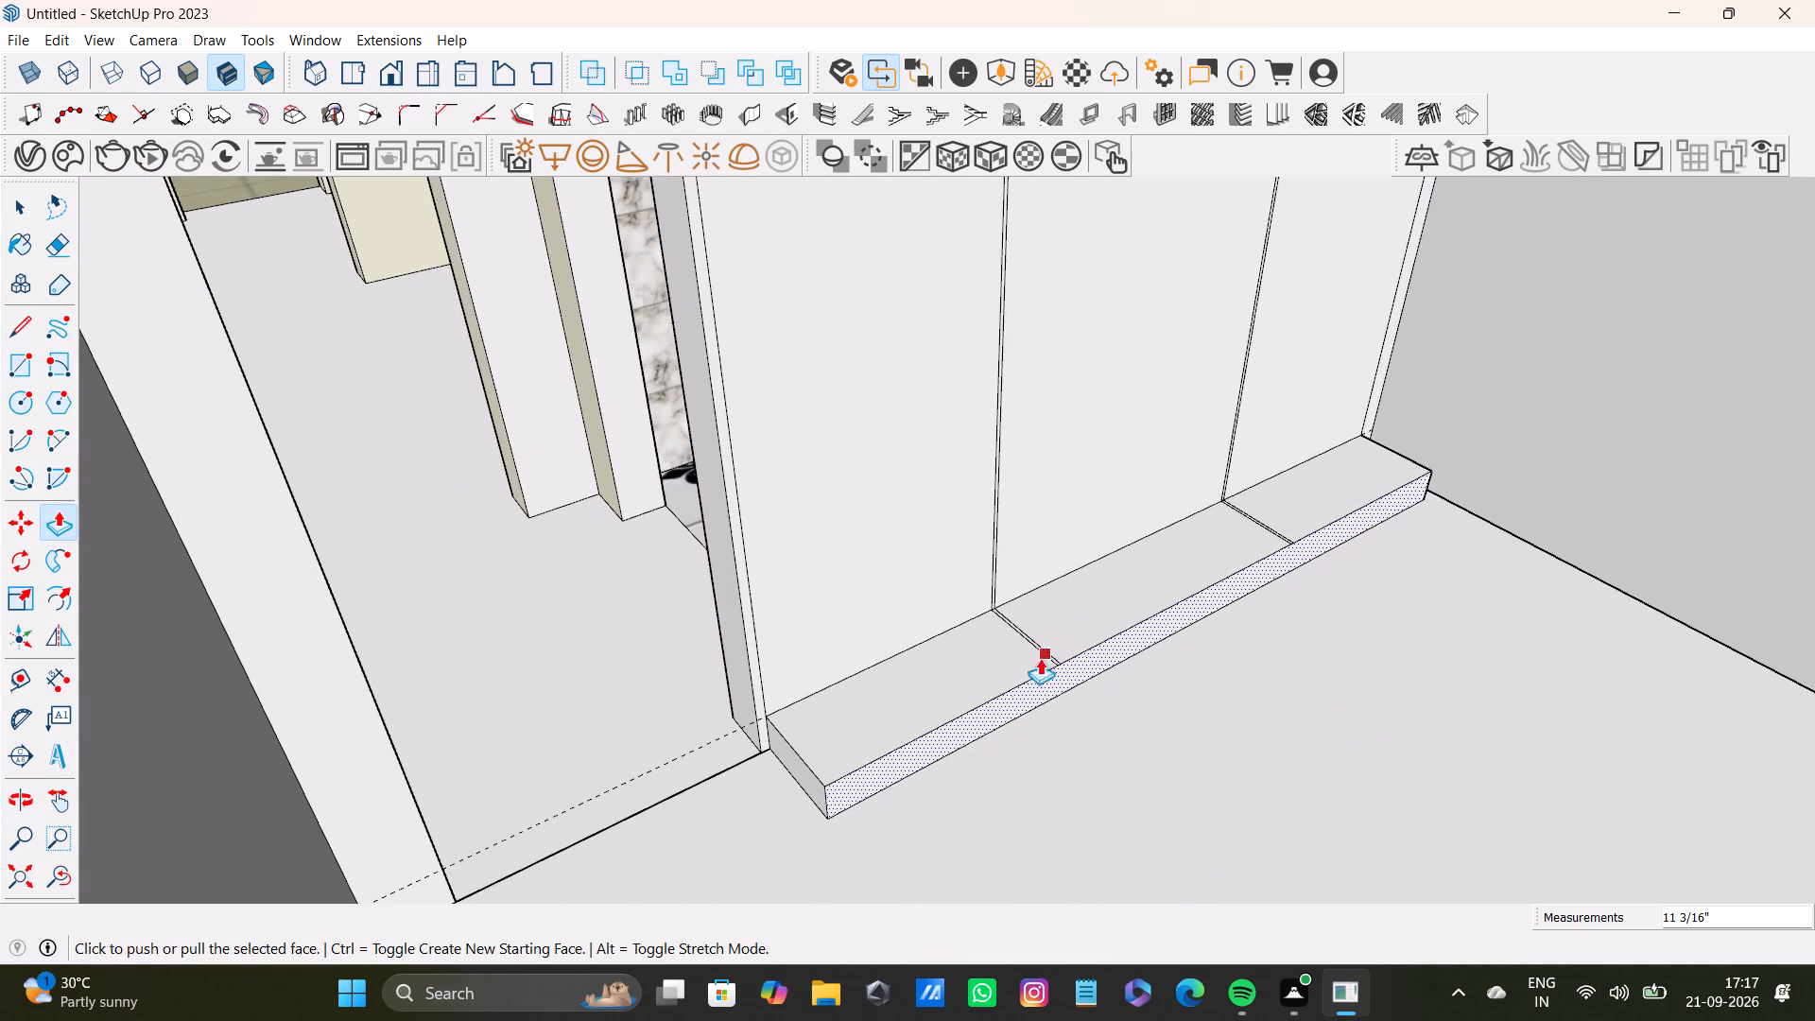
left_click_drag(907, 760, 923, 770)
Examine the doorway end of the corner room's panelled wall, around the underside of the projecting upper boxes and the lower panels.
scroll(917, 758, "down", 4)
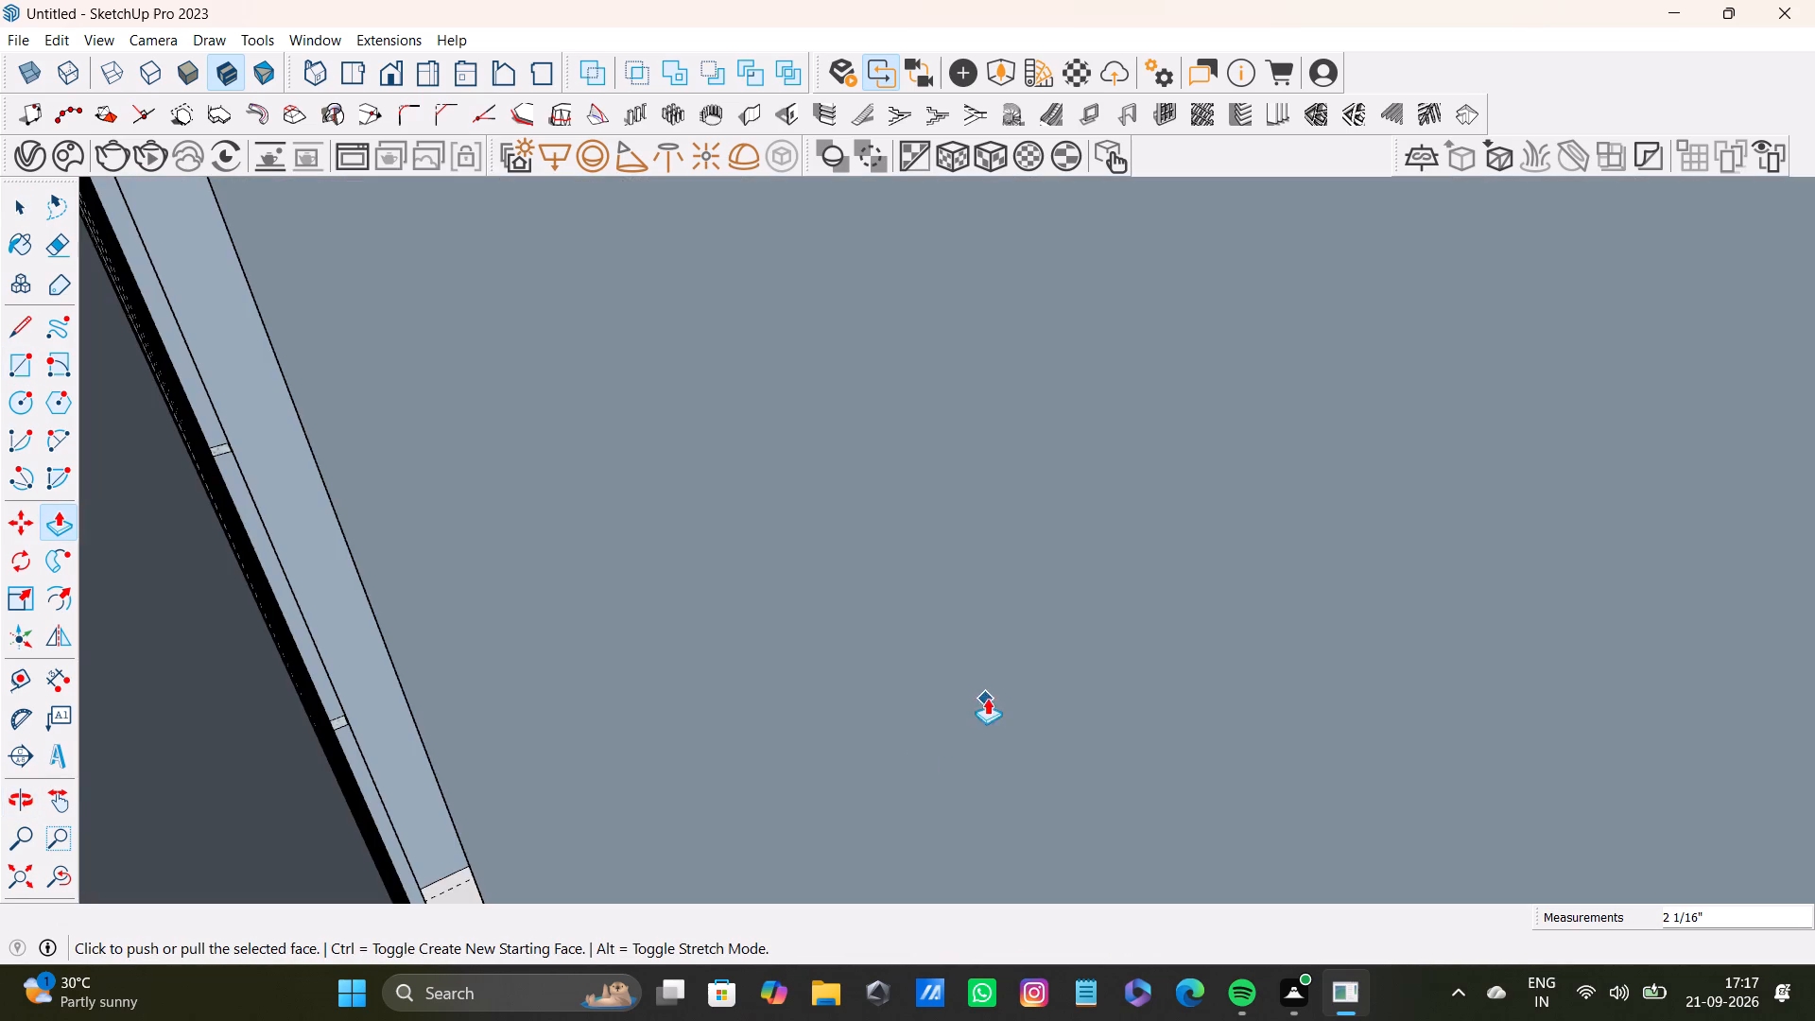
left_click(62, 877)
left_click(22, 874)
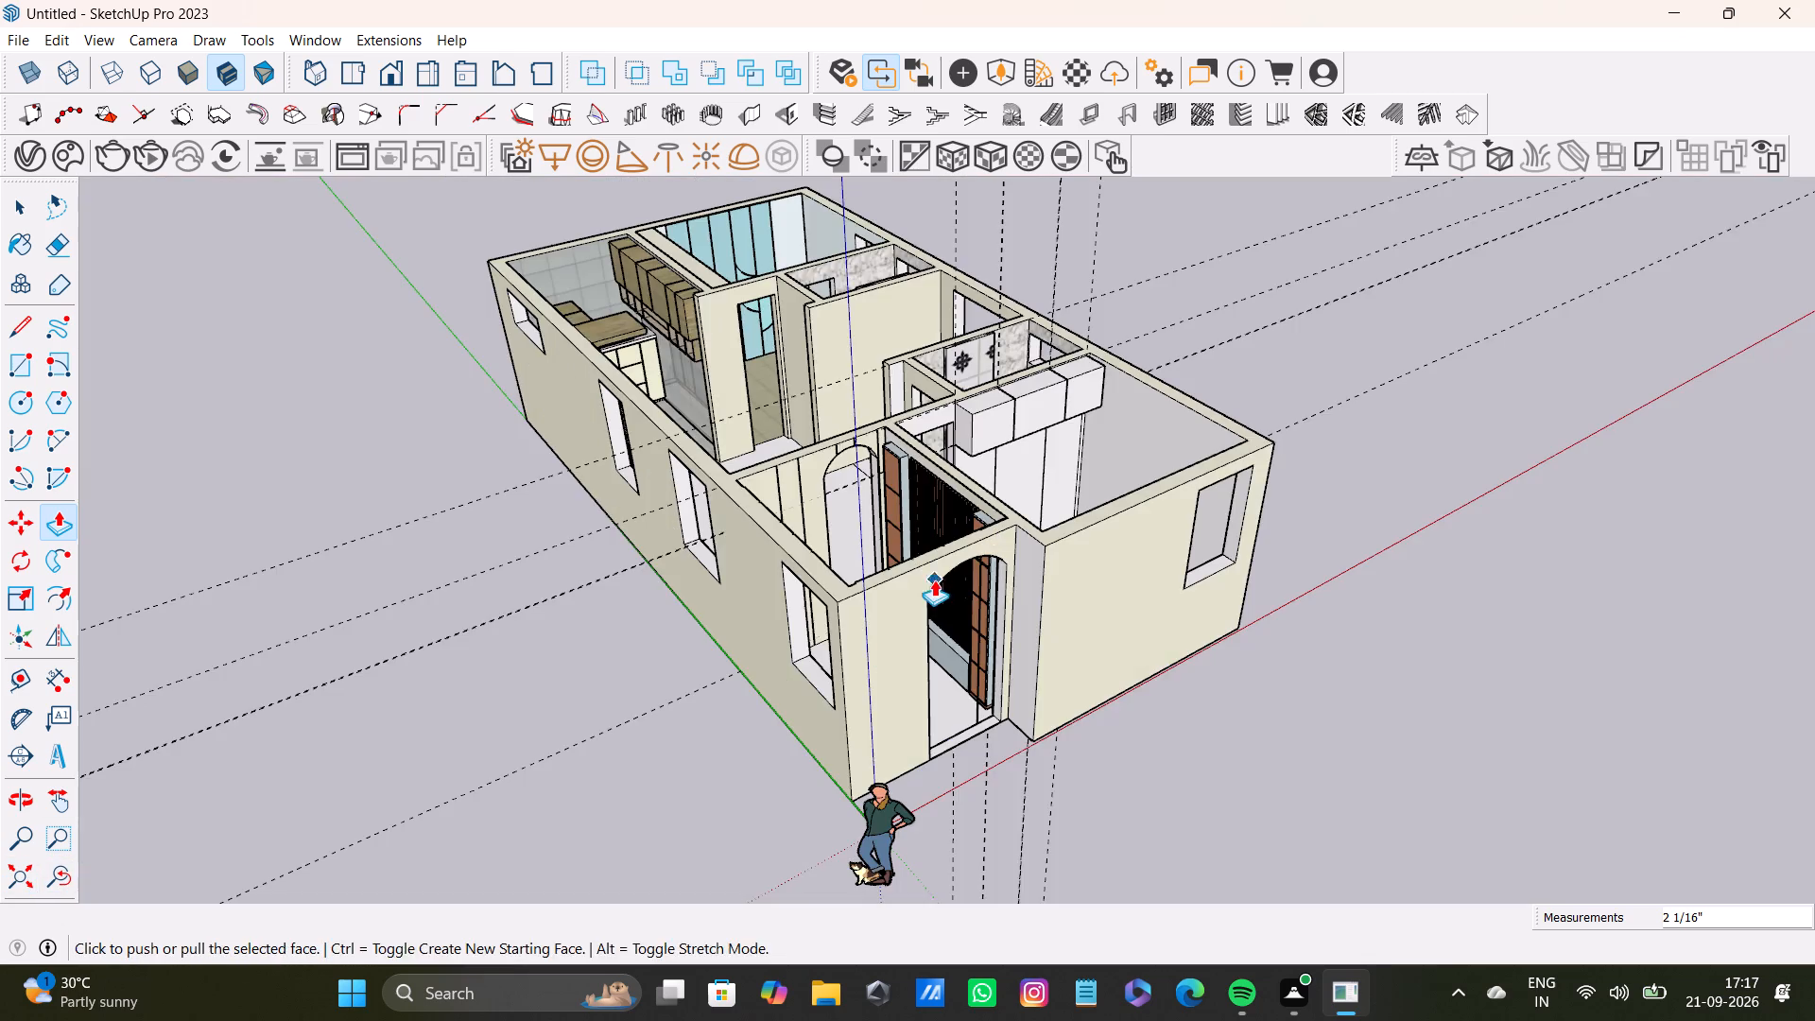
middle_click_drag(934, 579, 760, 584)
scroll(1121, 431, "up", 11)
middle_click_drag(932, 512, 965, 555)
scroll(947, 553, "up", 5)
middle_click_drag(925, 557, 864, 647)
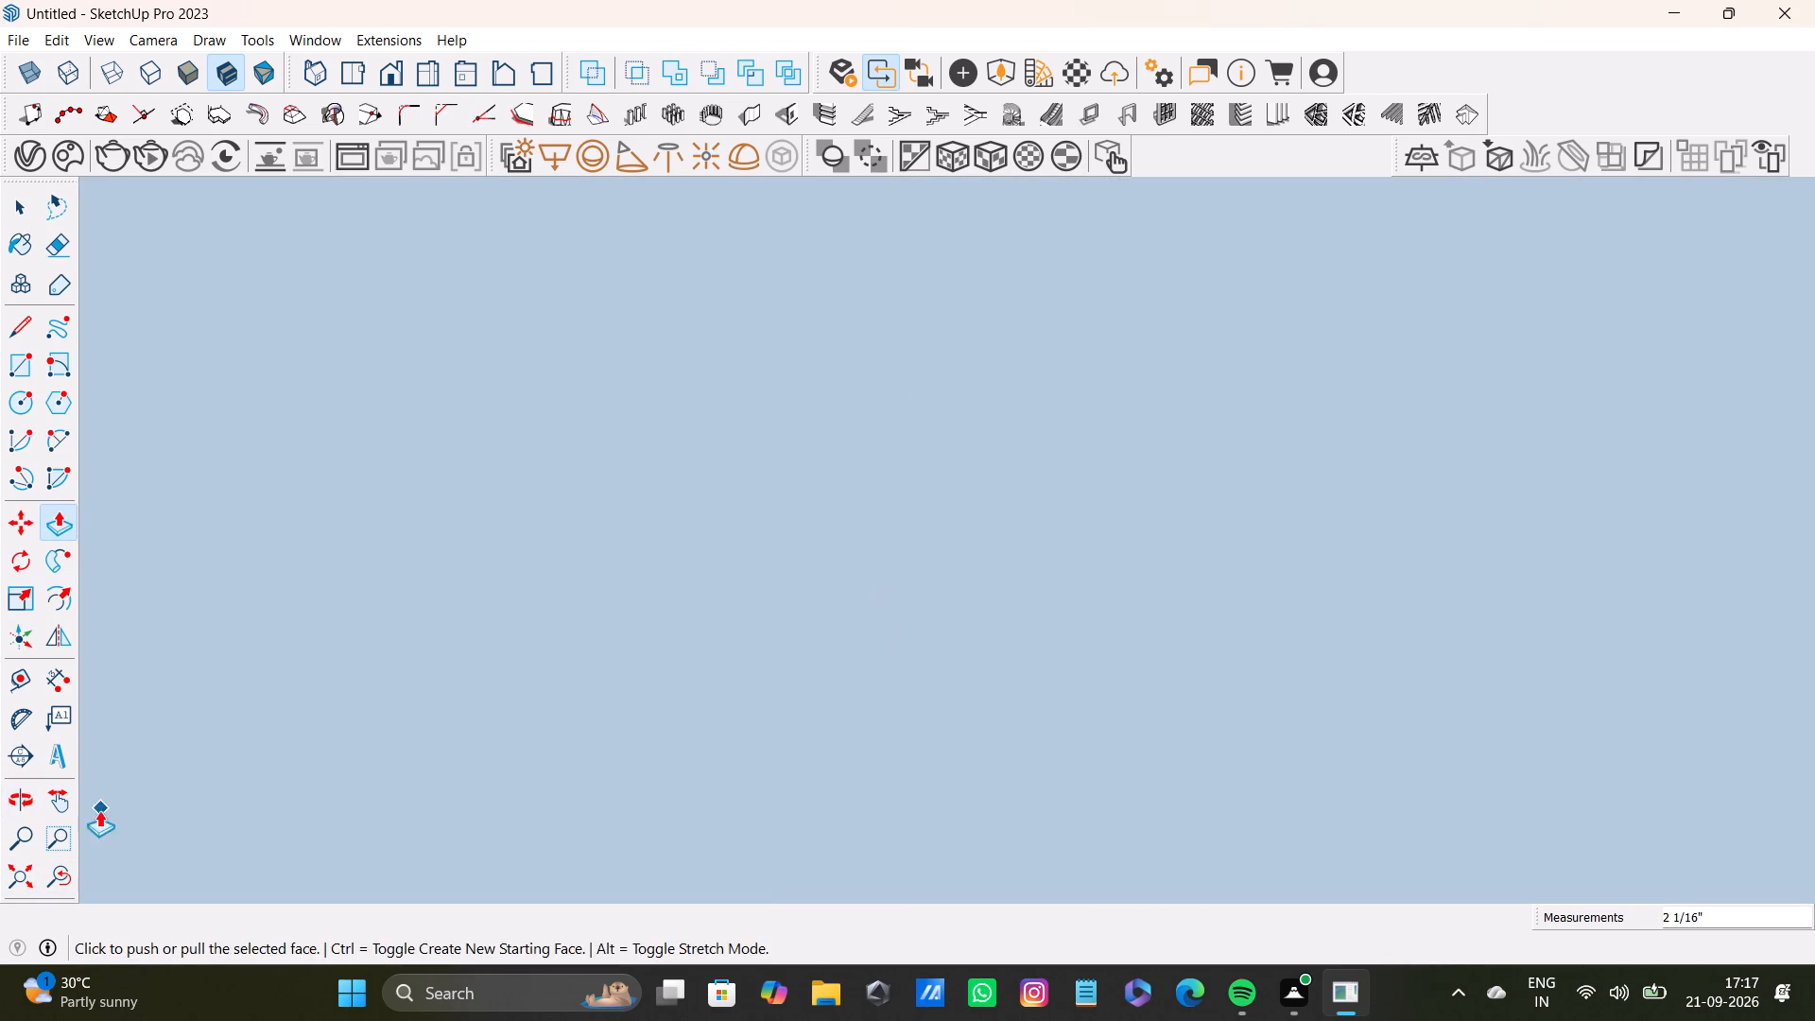
left_click(60, 877)
scroll(671, 601, "up", 5)
middle_click_drag(857, 528, 862, 714)
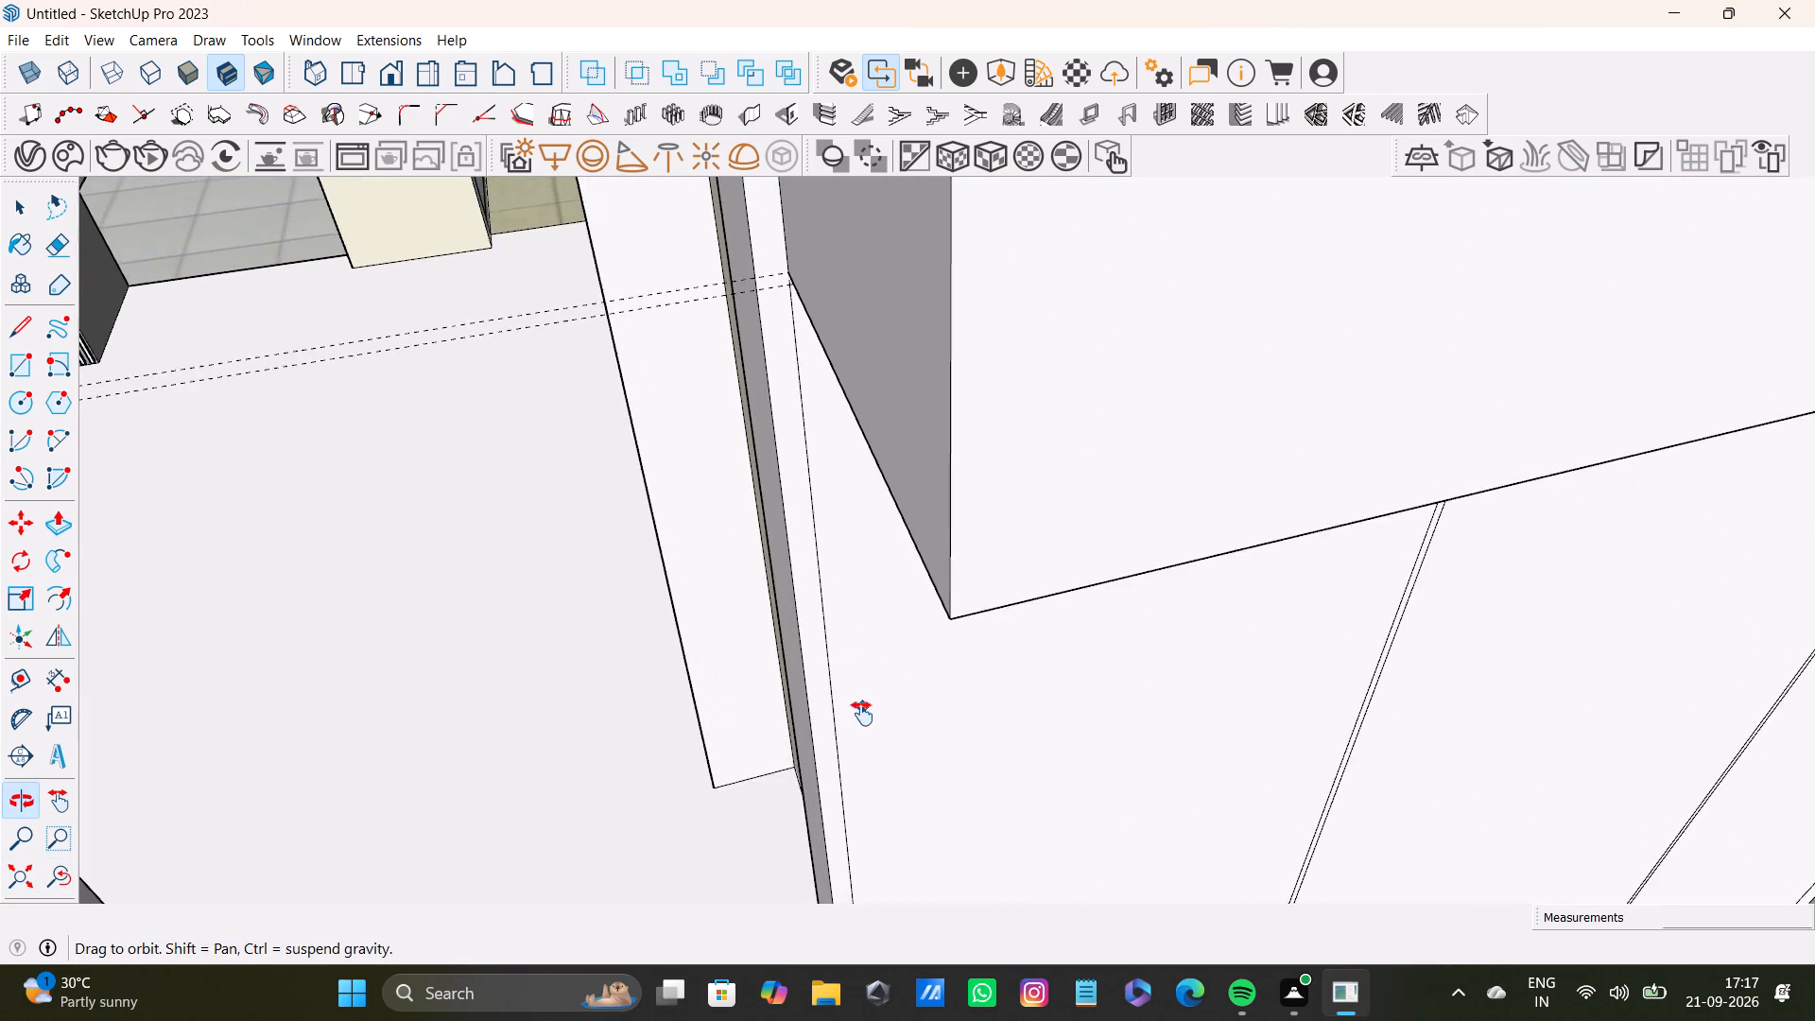
middle_click_drag(862, 714, 863, 716)
middle_click_drag(867, 708, 758, 350)
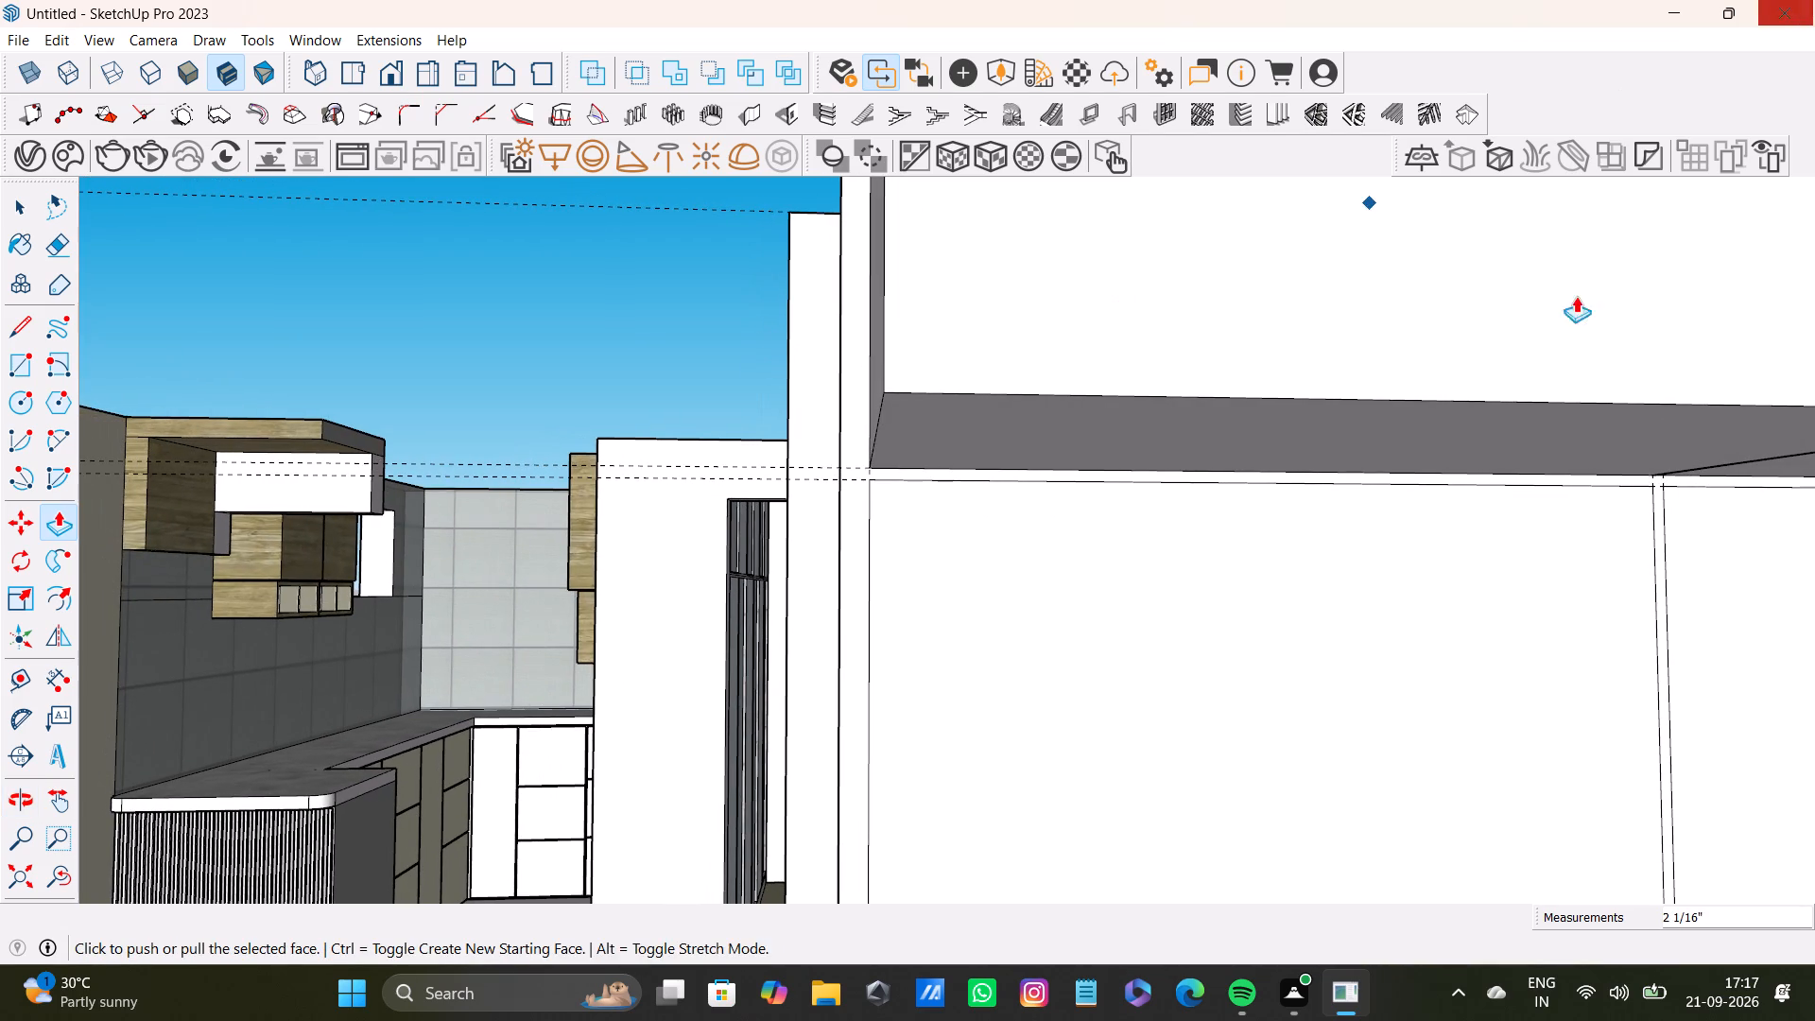
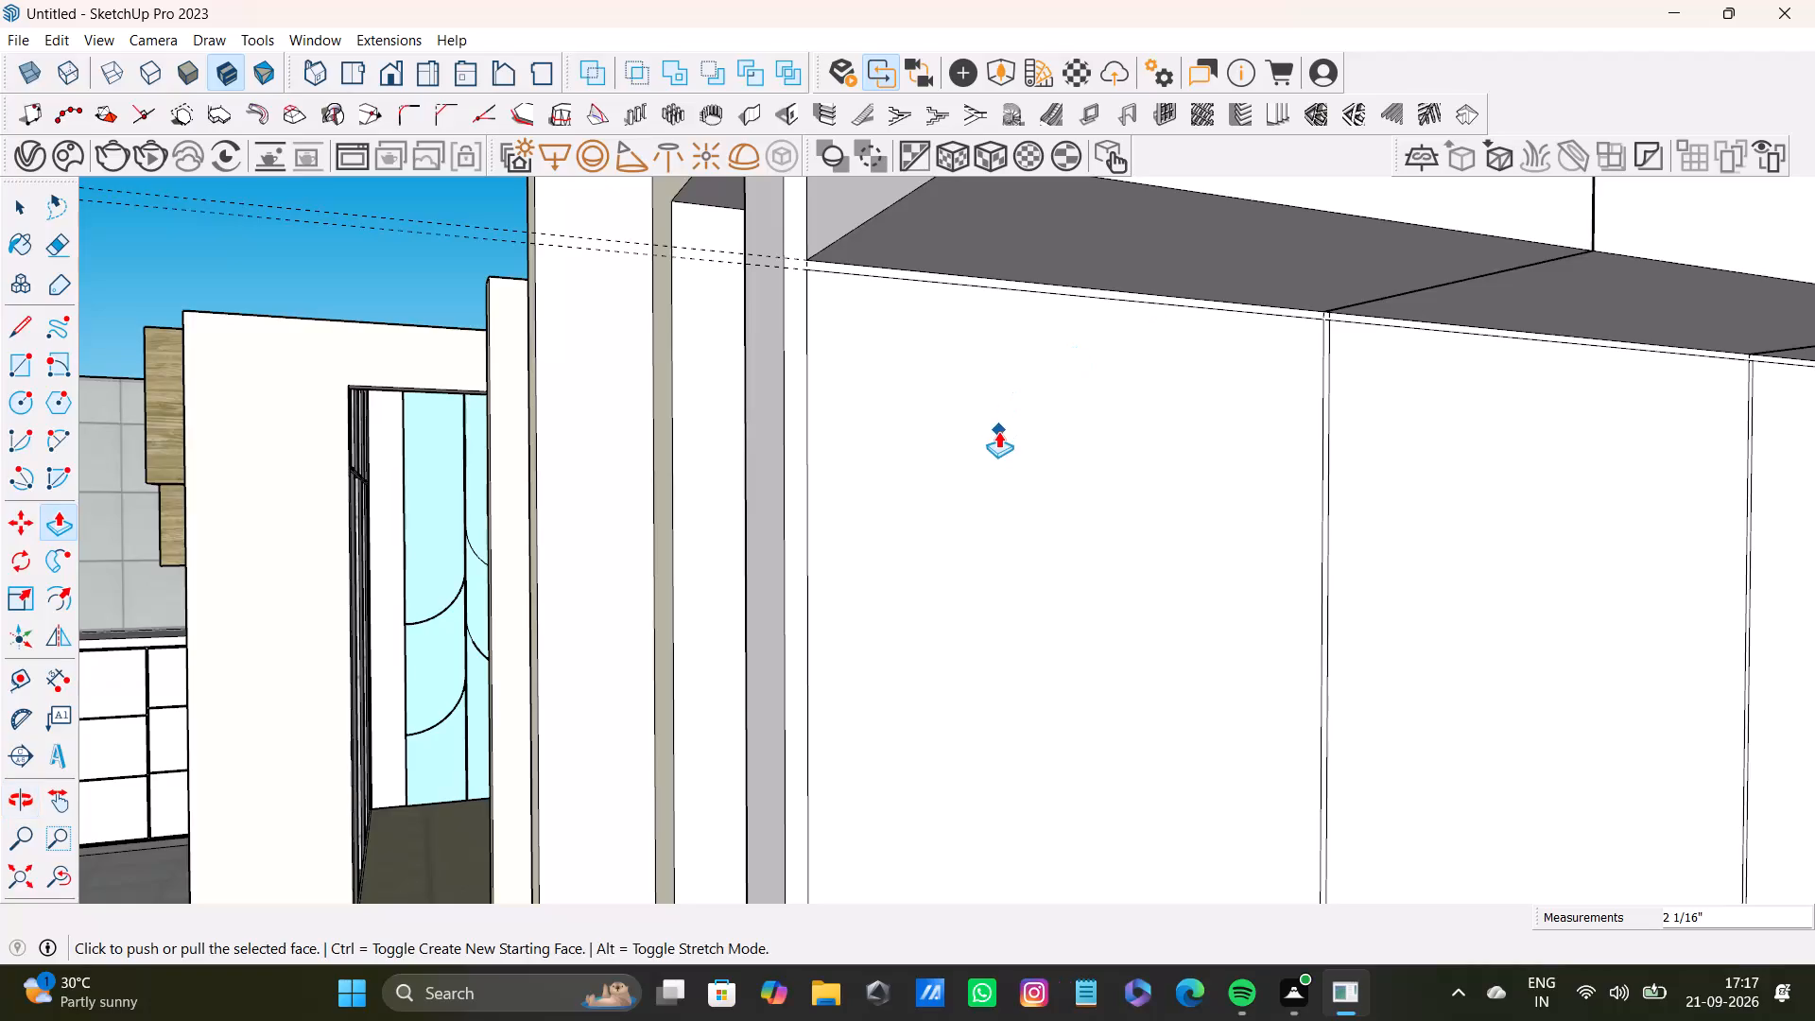
Push/Pull the lower cabinet panel beside the doorway outward 1' 1 1/4", plus a further 1 3/4".
key("space")
left_click(998, 431)
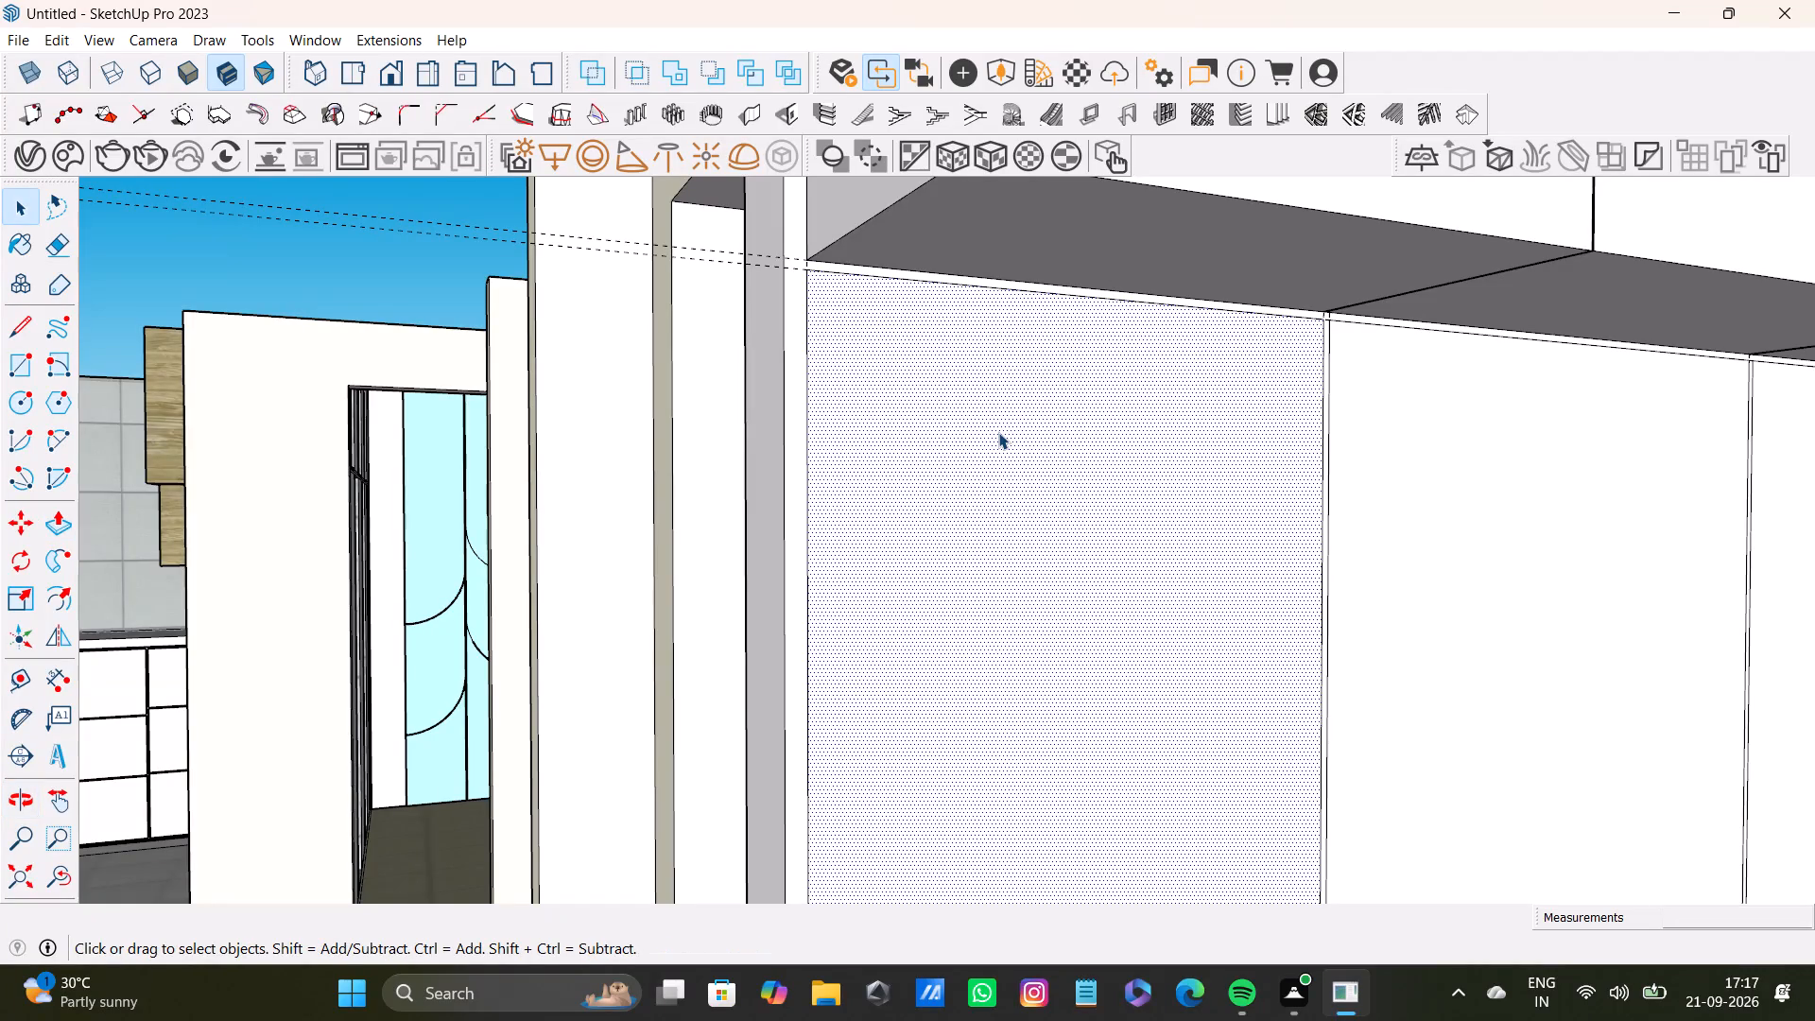
key("p")
left_click_drag(1001, 434, 1187, 198)
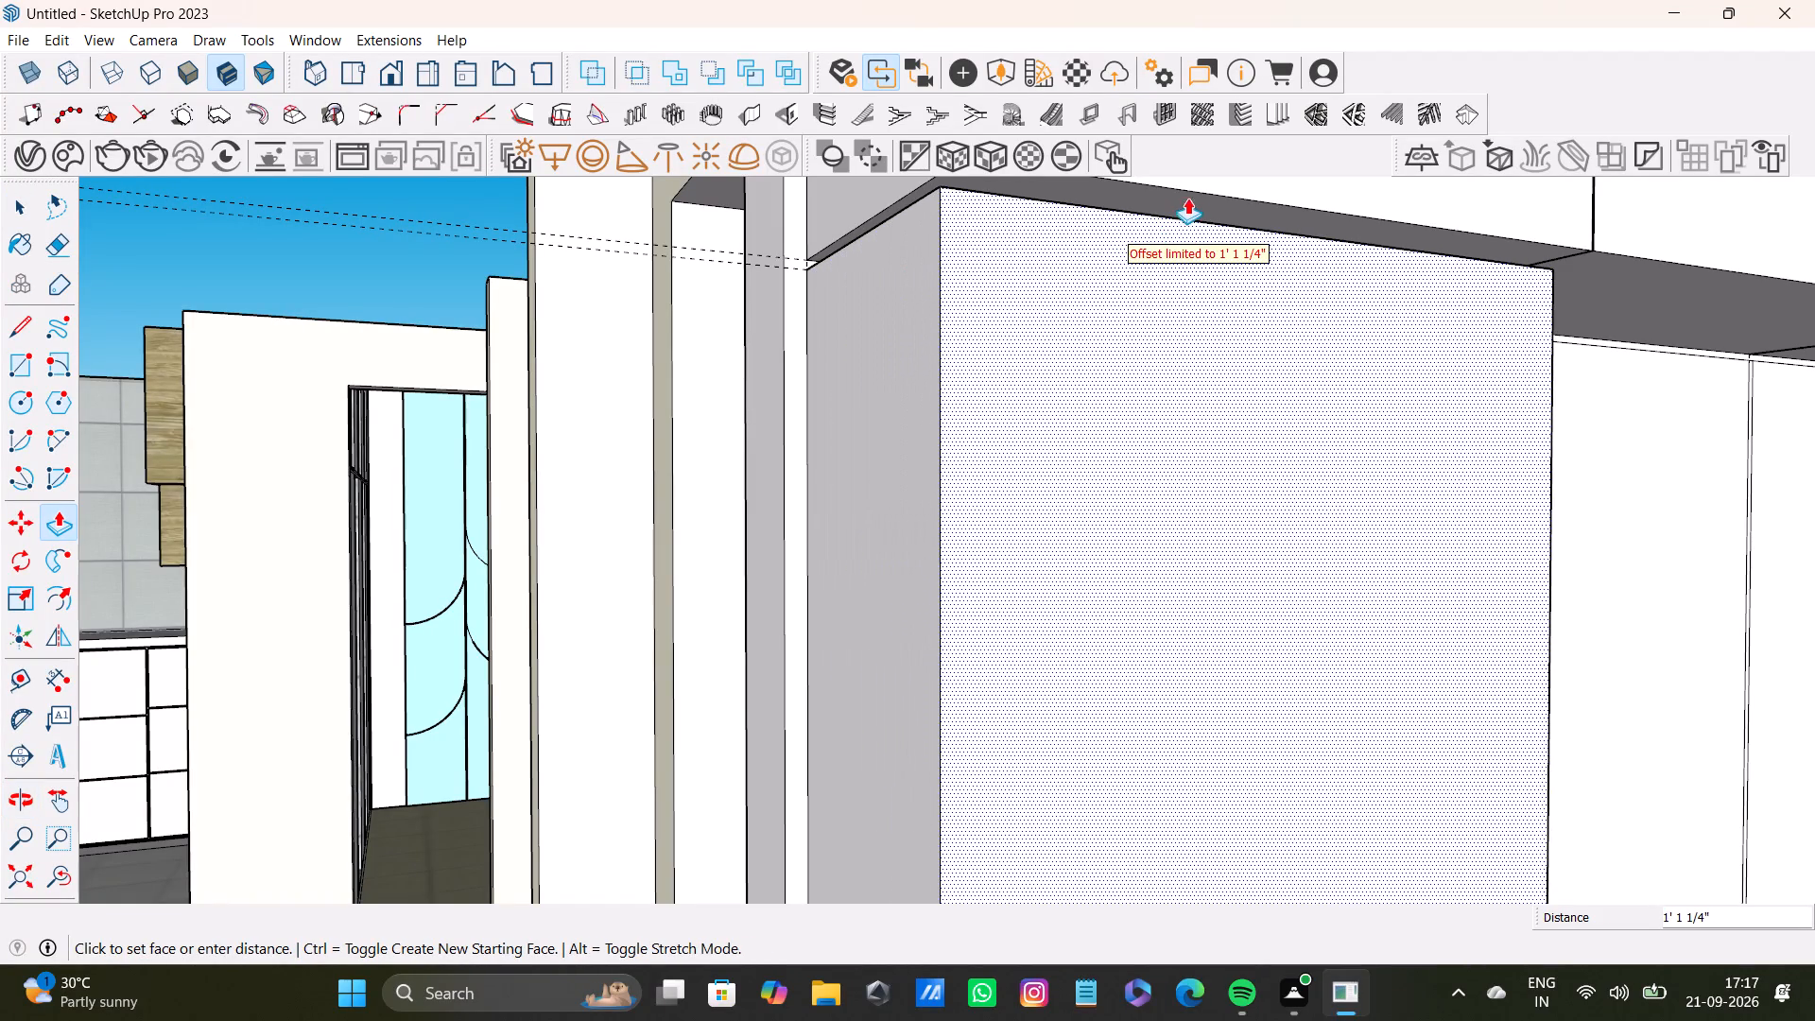
left_click_drag(1187, 198, 1188, 195)
scroll(1238, 352, "down", 4)
middle_click_drag(1301, 419, 926, 511)
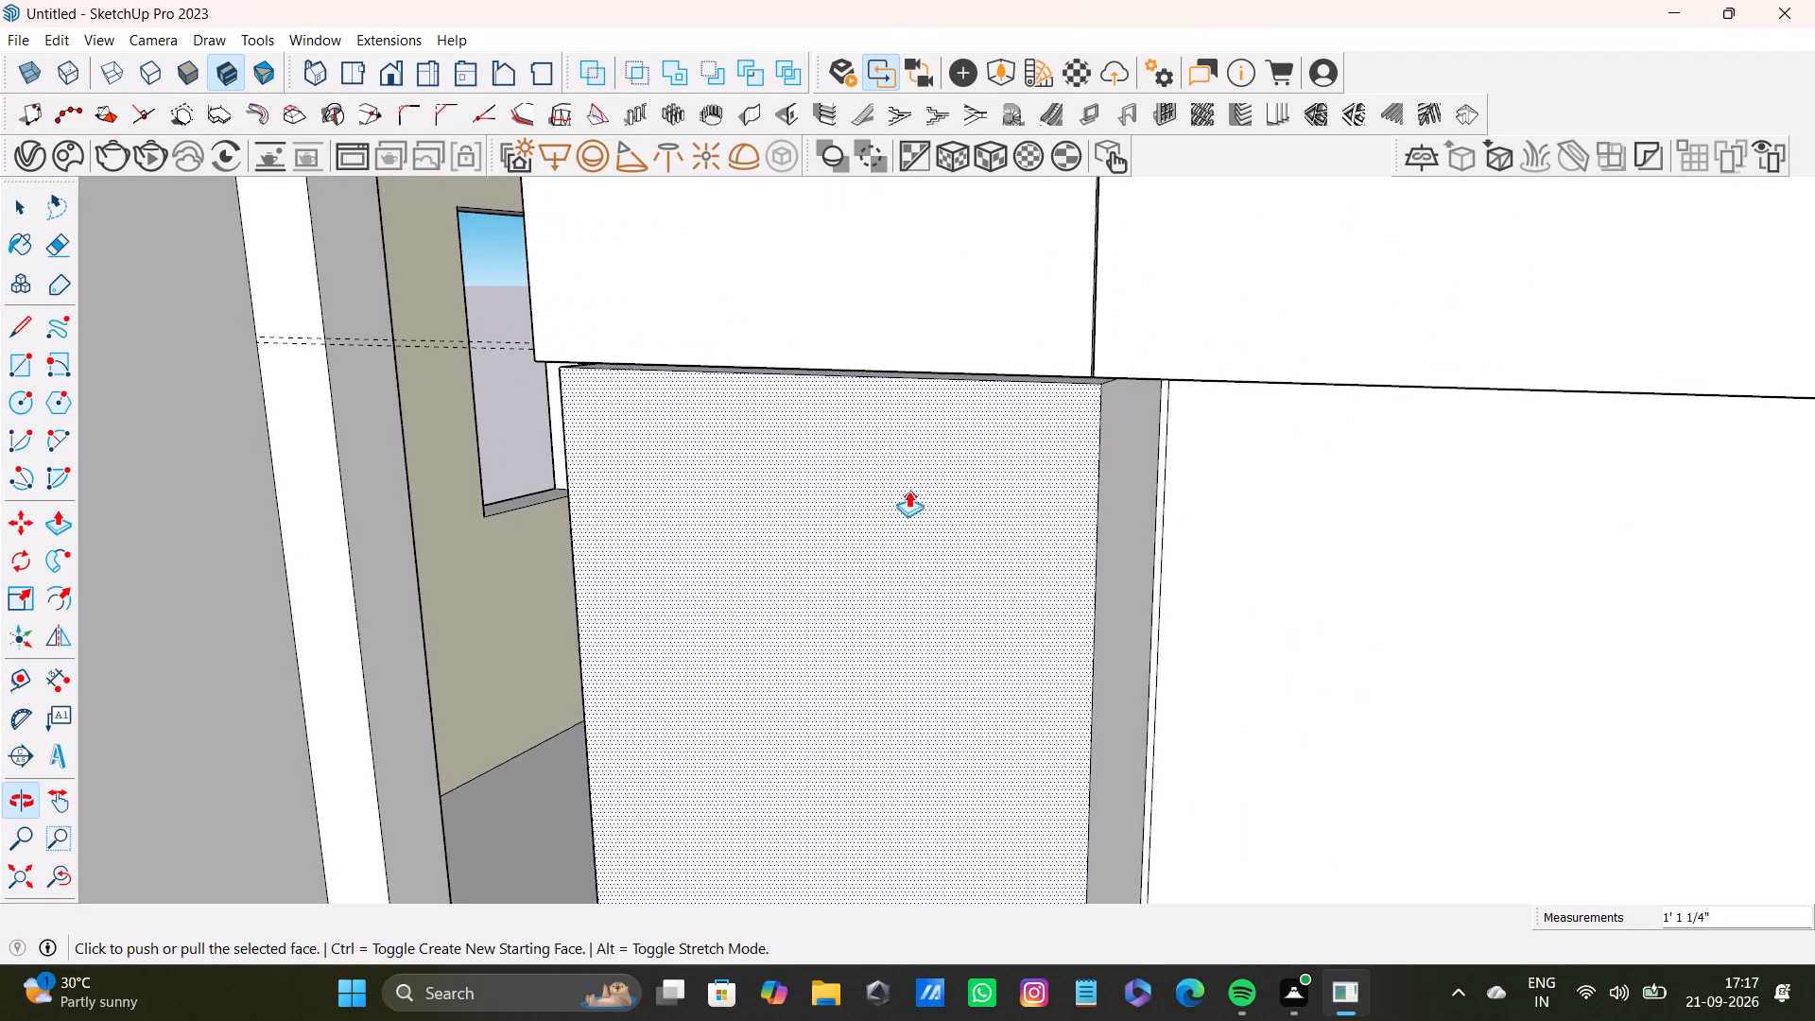
left_click_drag(908, 488, 916, 358)
Push/Pull the middle lower cabinet panel outward 1' 1 1/4" beneath the upper cabinets.
scroll(927, 420, "down", 3)
middle_click_drag(1091, 503, 802, 335)
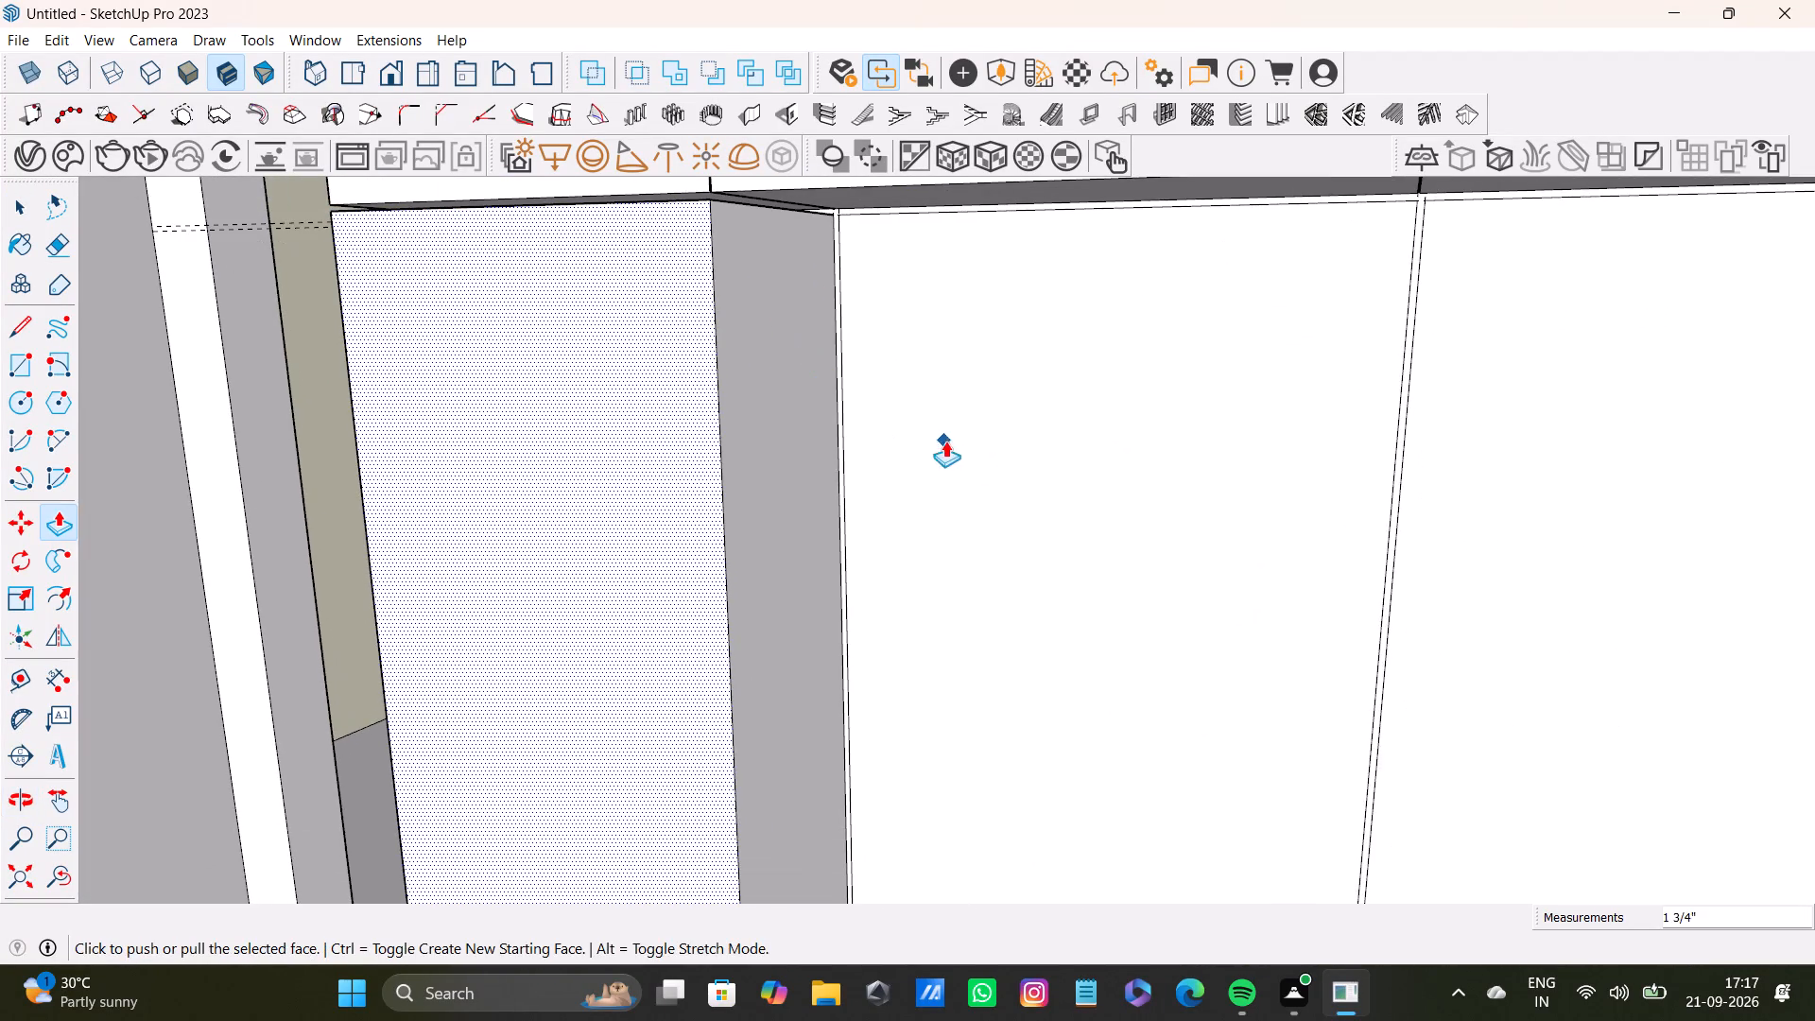
middle_click_drag(998, 457, 1065, 468)
key("space")
left_click(1000, 419)
key("p")
left_click_drag(1008, 410, 867, 392)
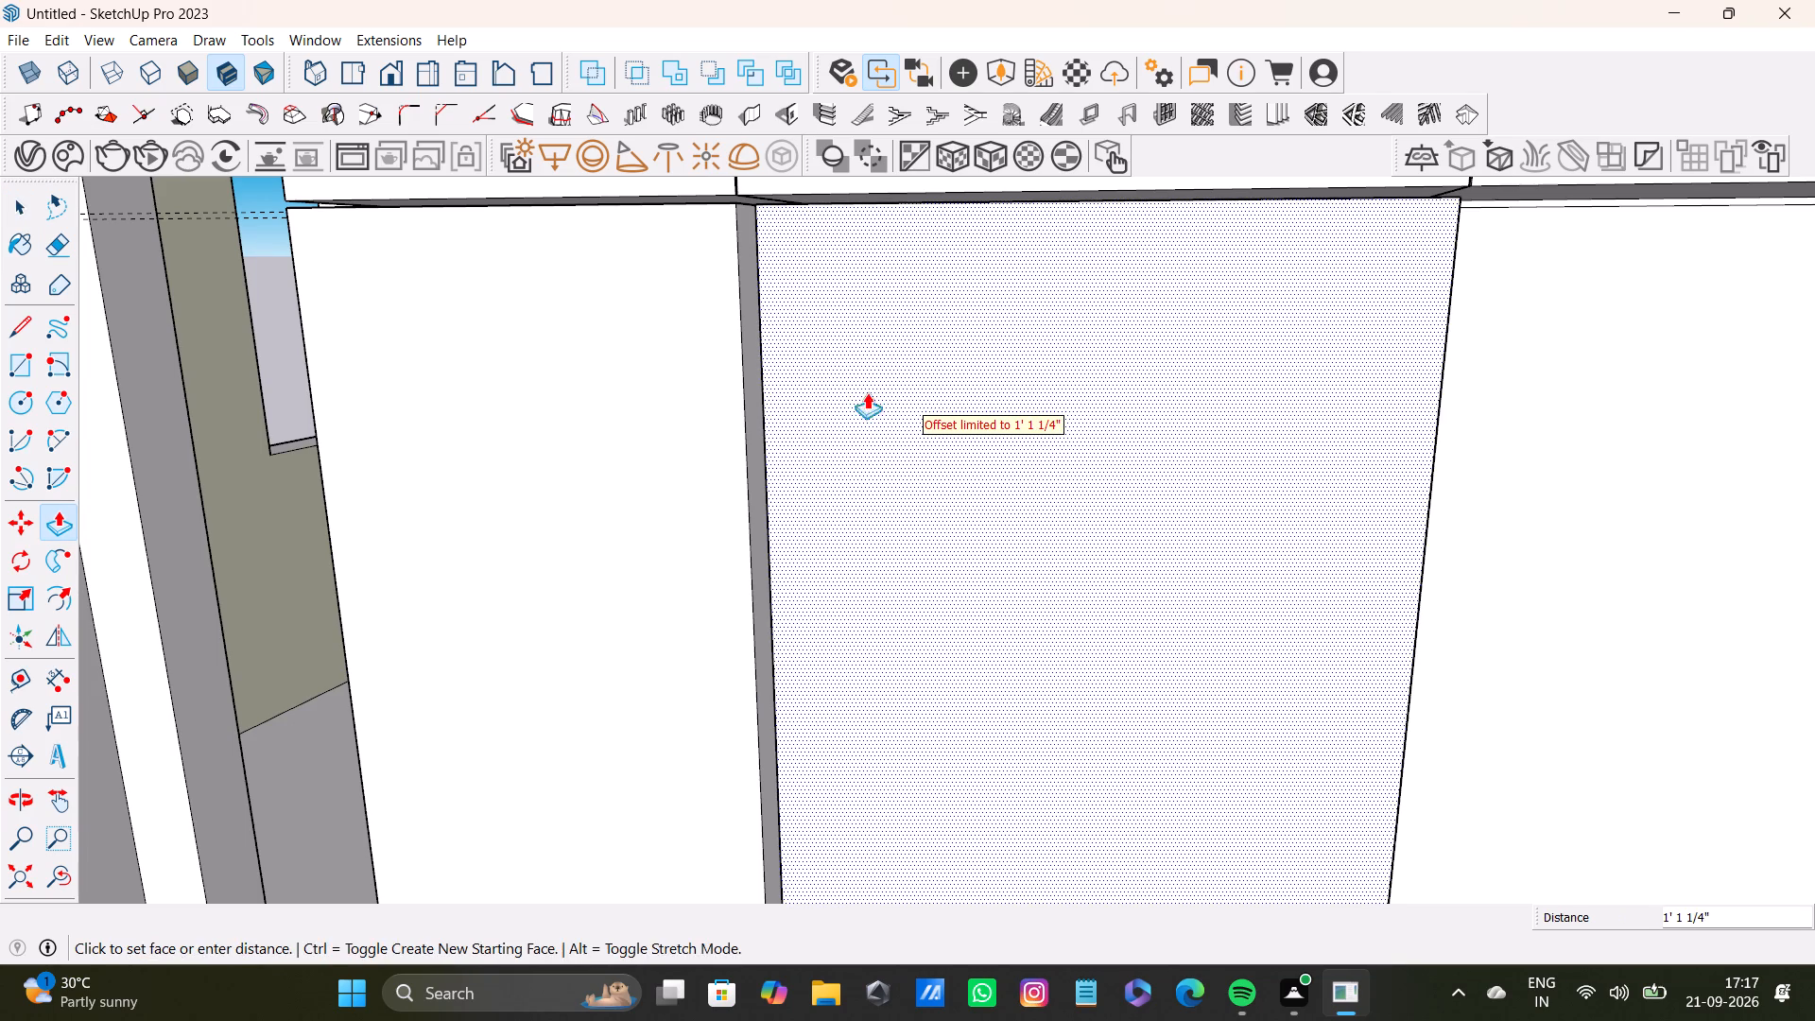
left_click_drag(867, 392, 704, 270)
Push/Pull the outer lower cabinet panel, farthest from the doorway, outward 1' 1 1/4".
scroll(820, 382, "down", 4)
middle_click_drag(1053, 535, 890, 533)
key("space")
left_click(1117, 463)
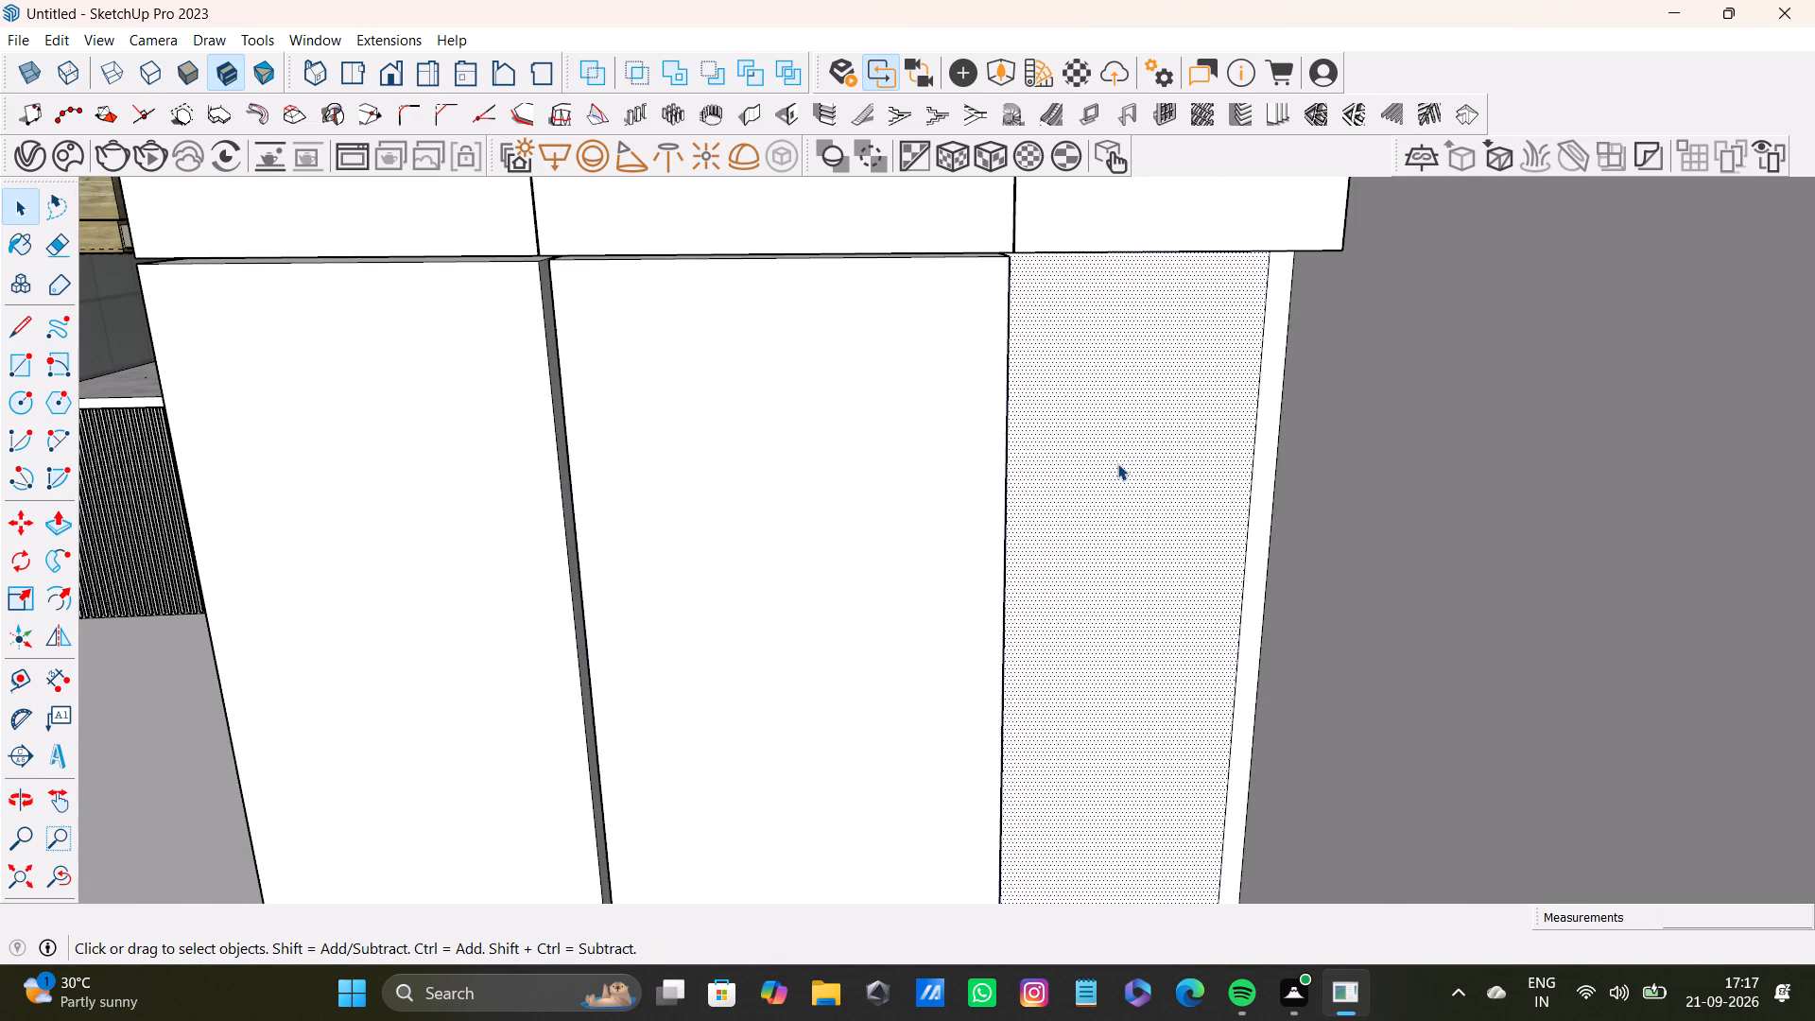
key("p")
left_click_drag(1104, 459, 913, 459)
Bring the whole model back into view and push the outer lower panel's front face back 1 3/4".
scroll(913, 459, "down", 4)
middle_click_drag(907, 472, 956, 468)
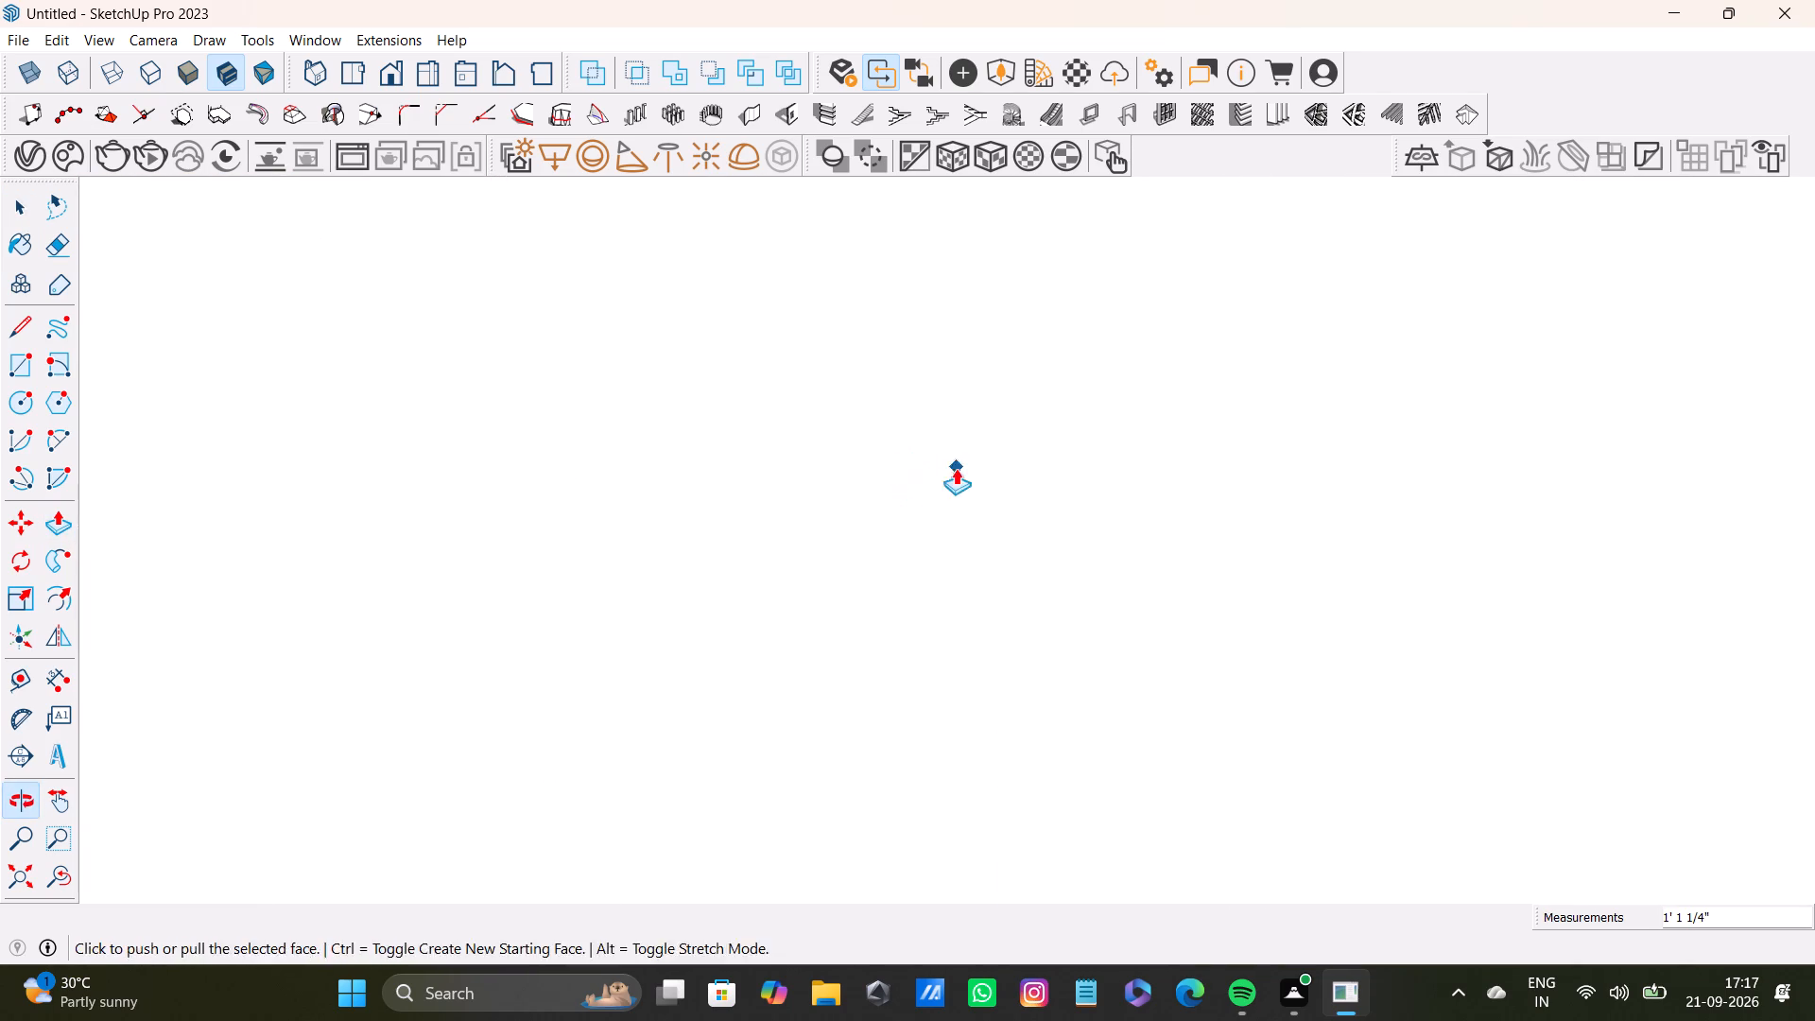
left_click(61, 878)
left_click(0, 870)
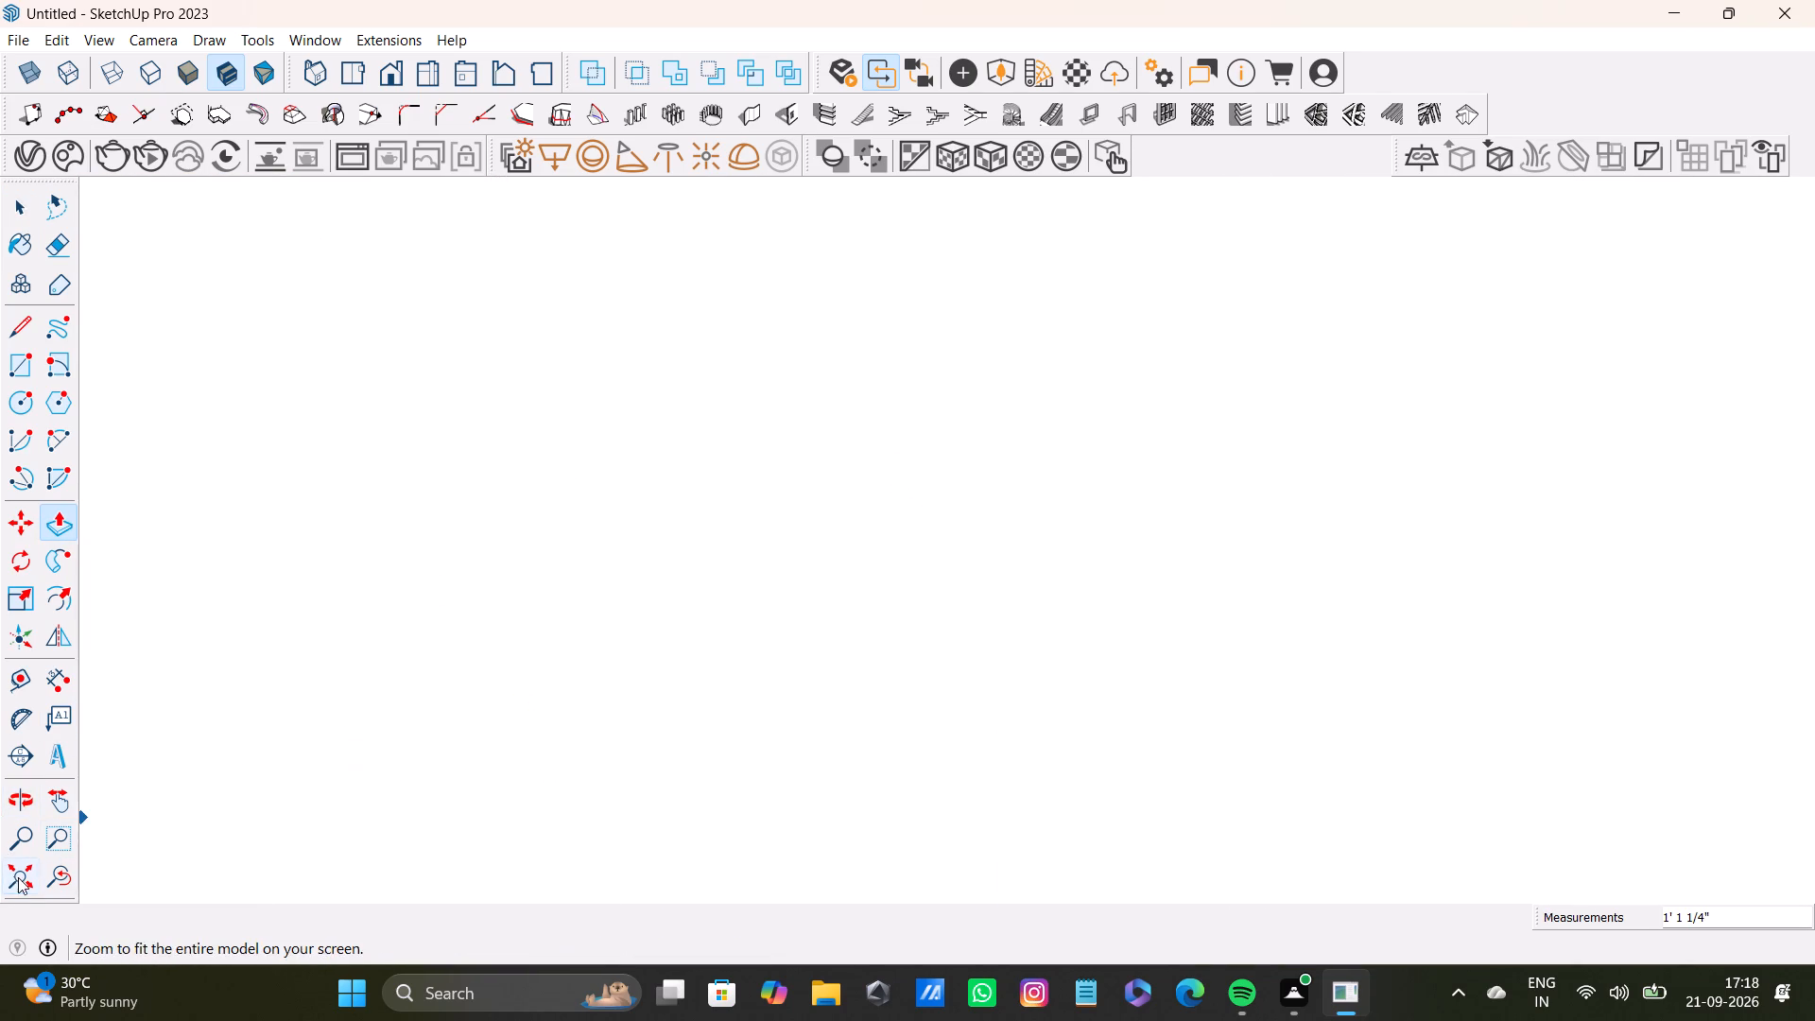
left_click(20, 877)
middle_click_drag(797, 534, 804, 791)
scroll(1031, 587, "up", 3)
middle_click_drag(1157, 555, 922, 629, "shift")
scroll(936, 658, "up", 3)
middle_click_drag(998, 728, 941, 614)
scroll(832, 796, "up", 3)
middle_click_drag(935, 780, 788, 775)
scroll(809, 781, "up", 3)
left_click_drag(824, 756, 888, 742)
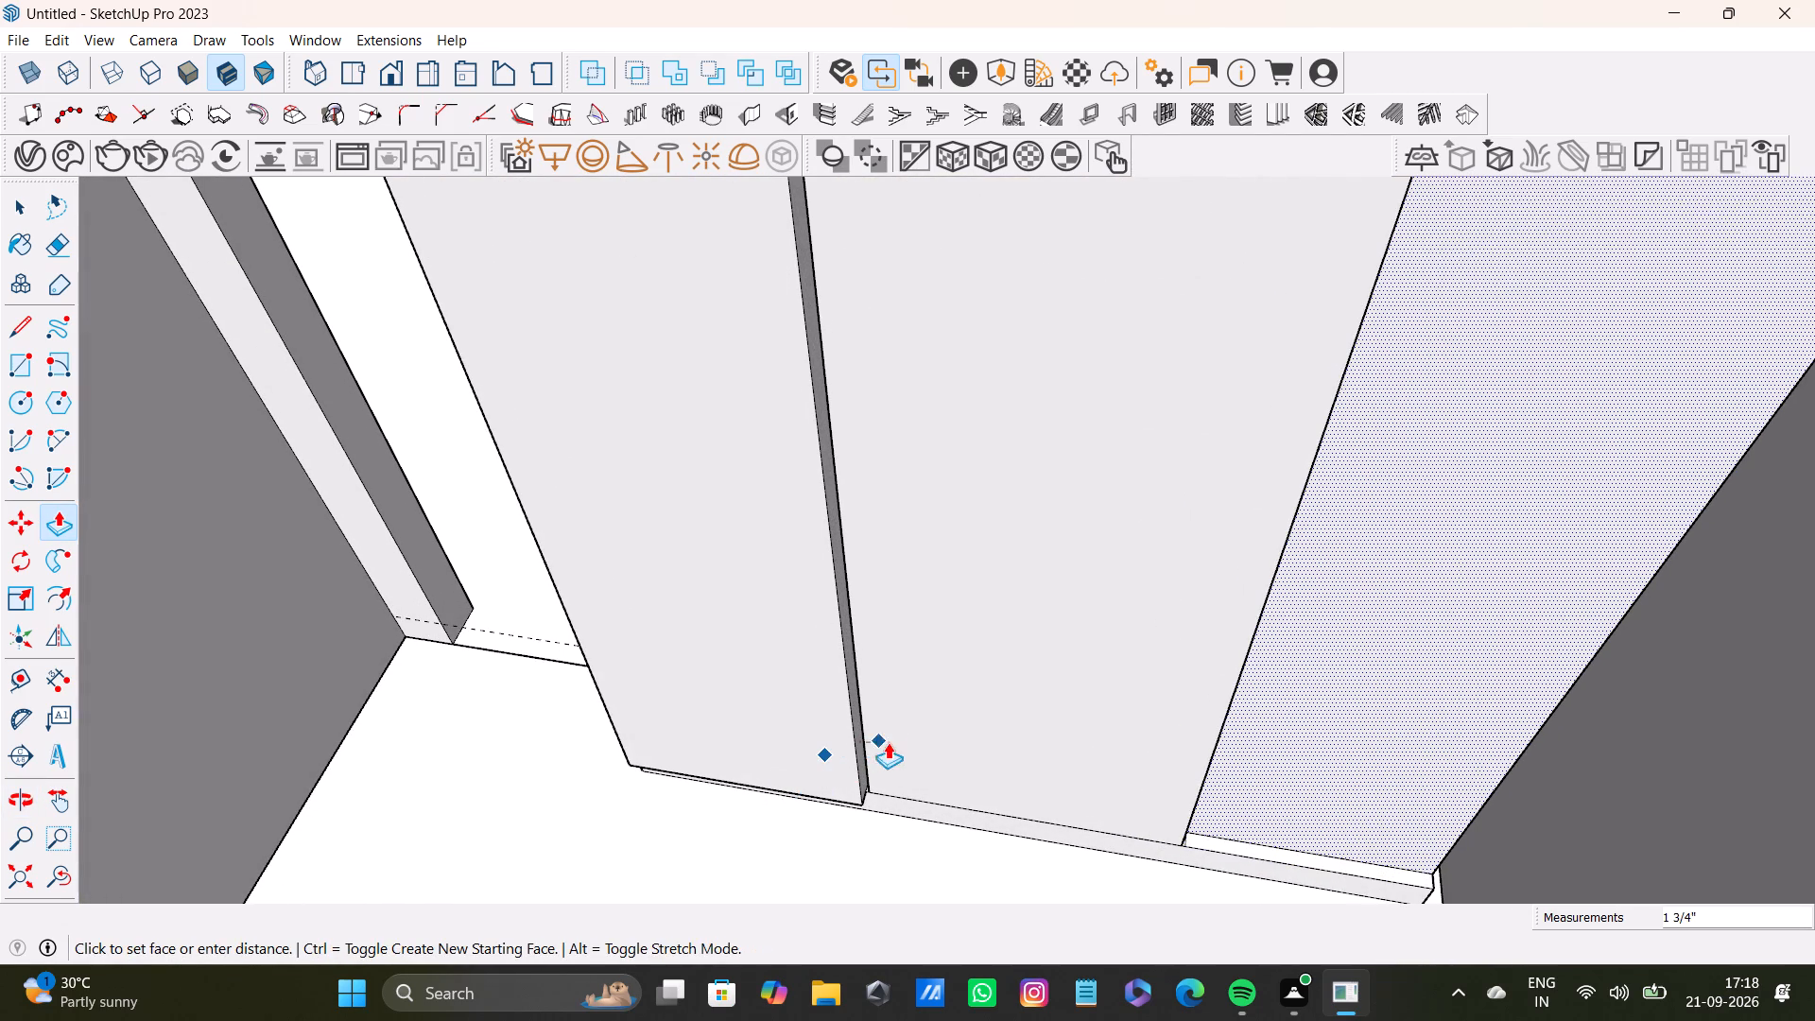
left_click_drag(888, 742, 907, 764)
left_click_drag(1228, 774, 1168, 806)
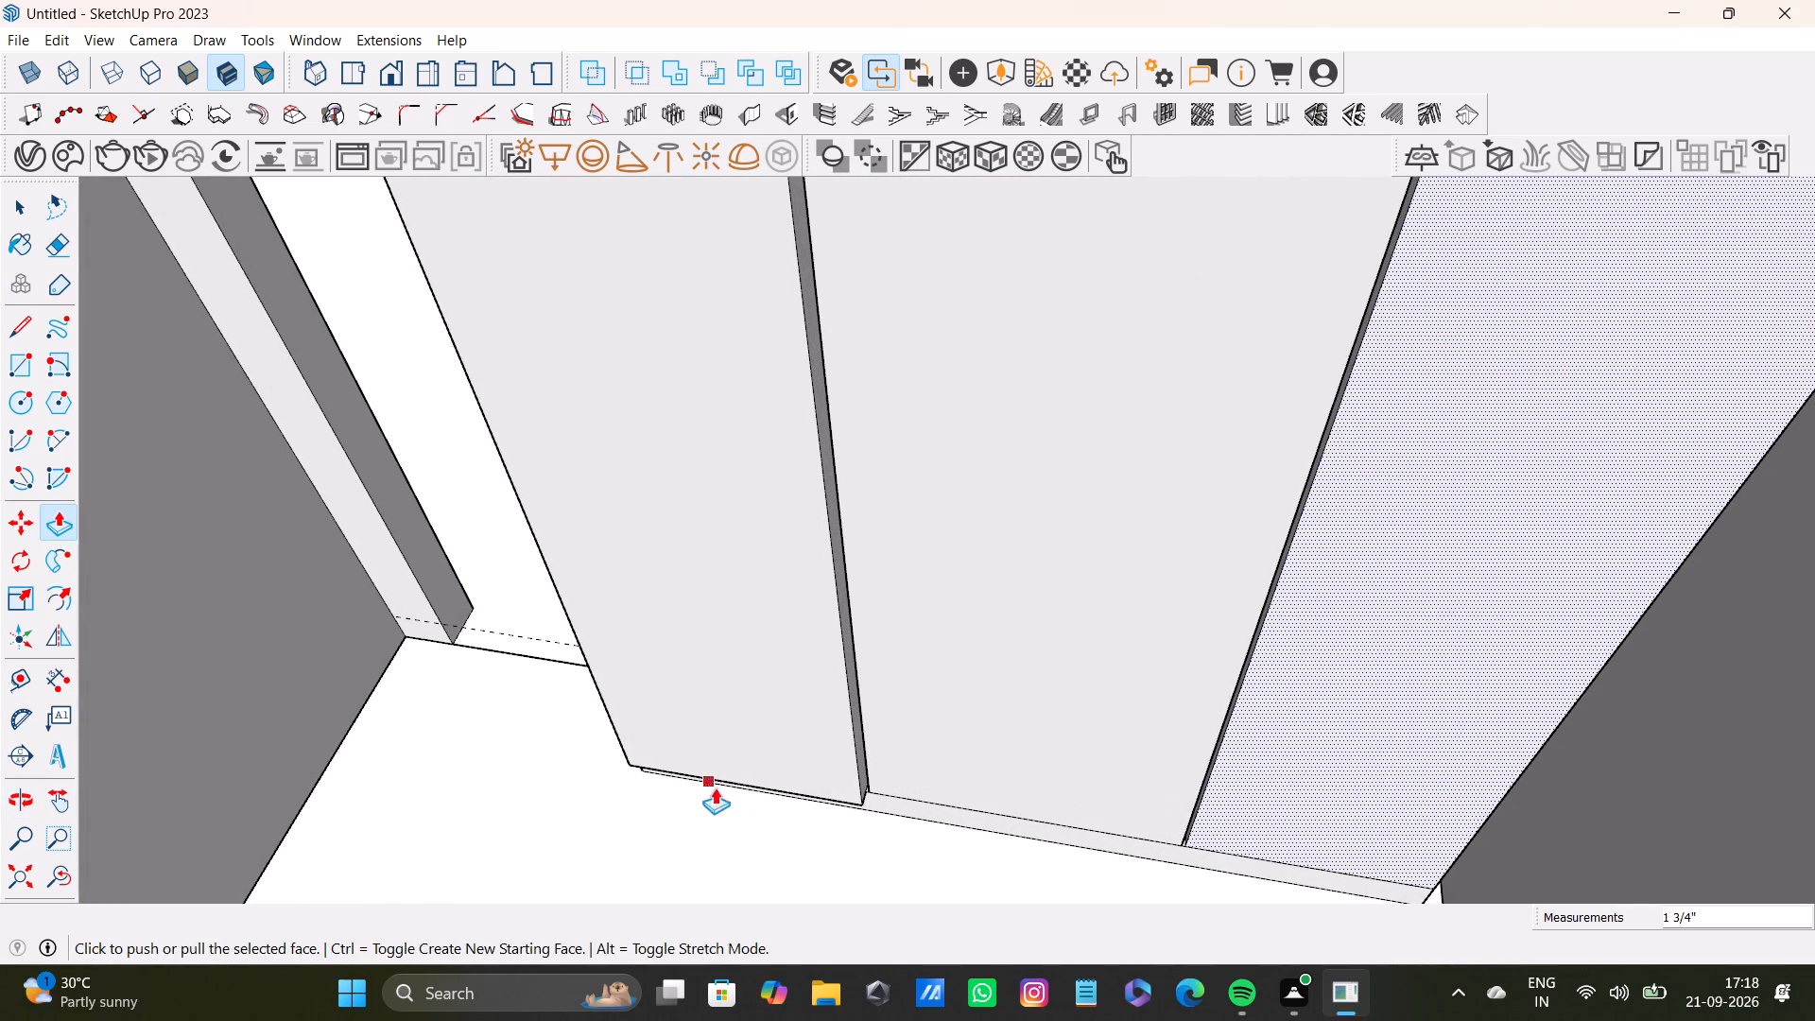
Push the front face of the lower panel beside the doorway back 2".
key("space")
left_click(786, 757)
key("p")
left_click_drag(786, 757, 851, 758)
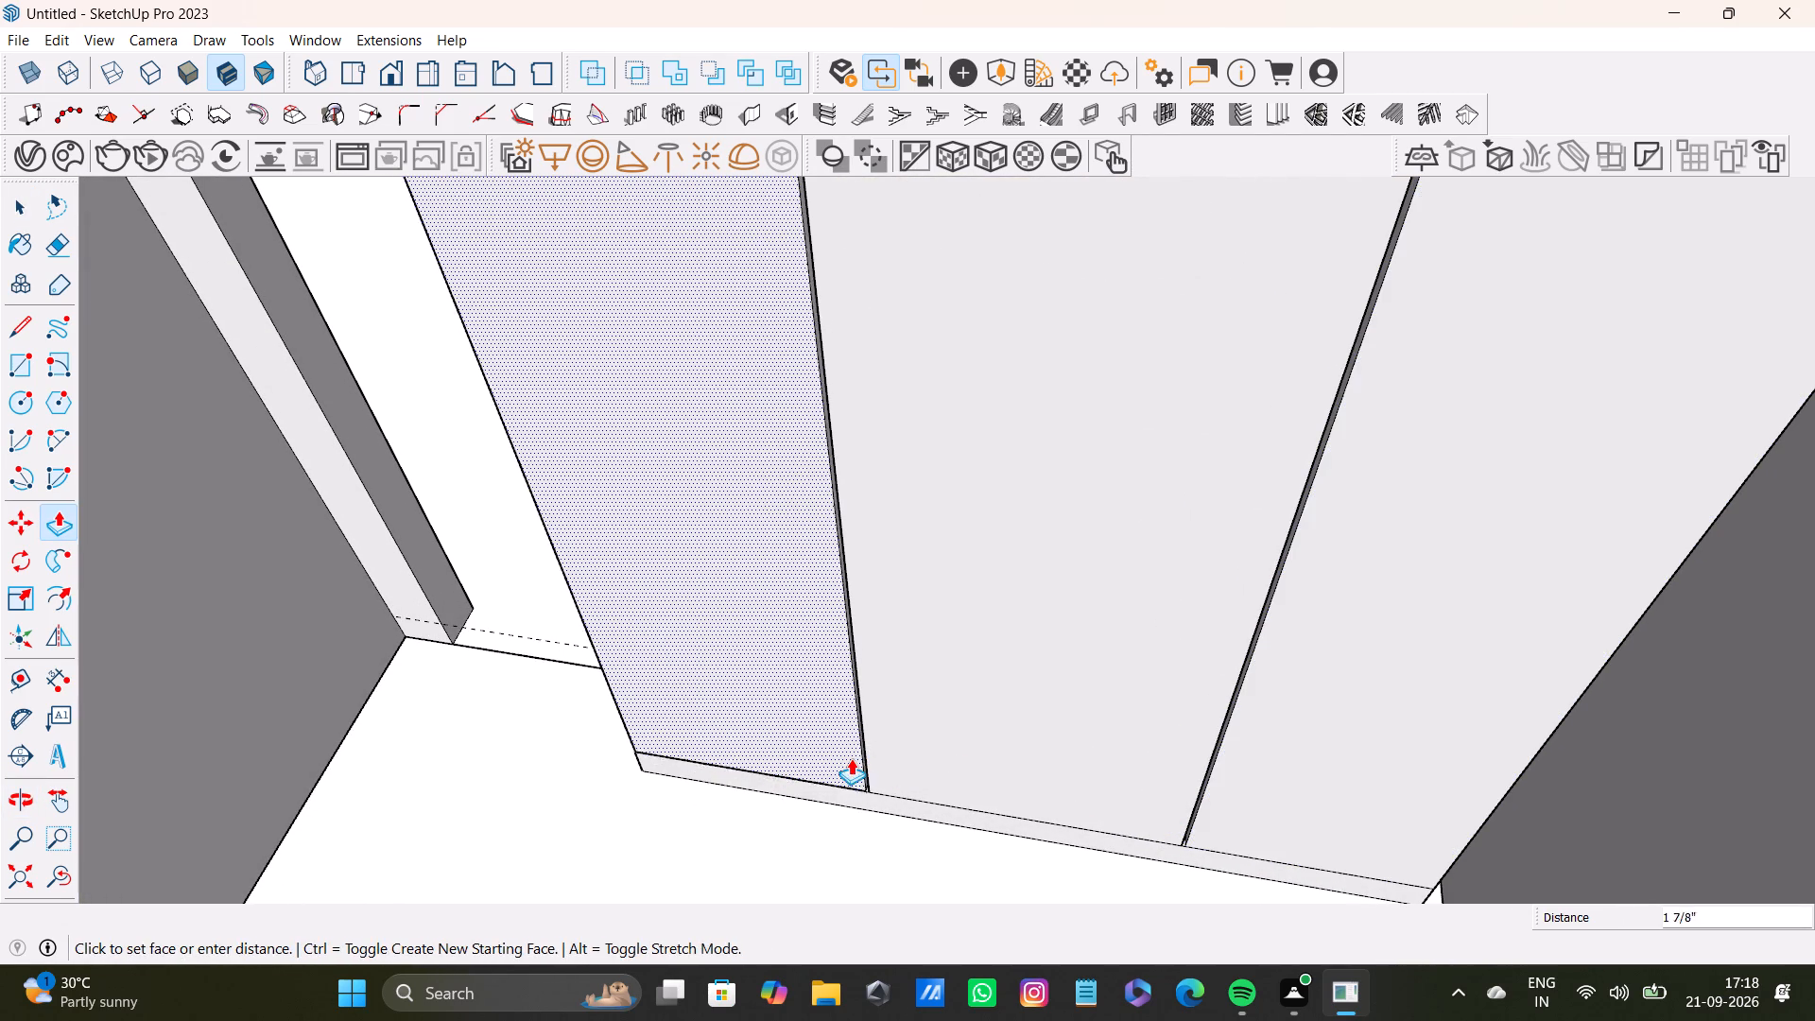
left_click_drag(851, 758, 856, 759)
Pull the middle lower panel's front face forward towards the face of the upper cabinets.
scroll(1088, 838, "down", 2)
middle_click_drag(1253, 824, 1342, 878)
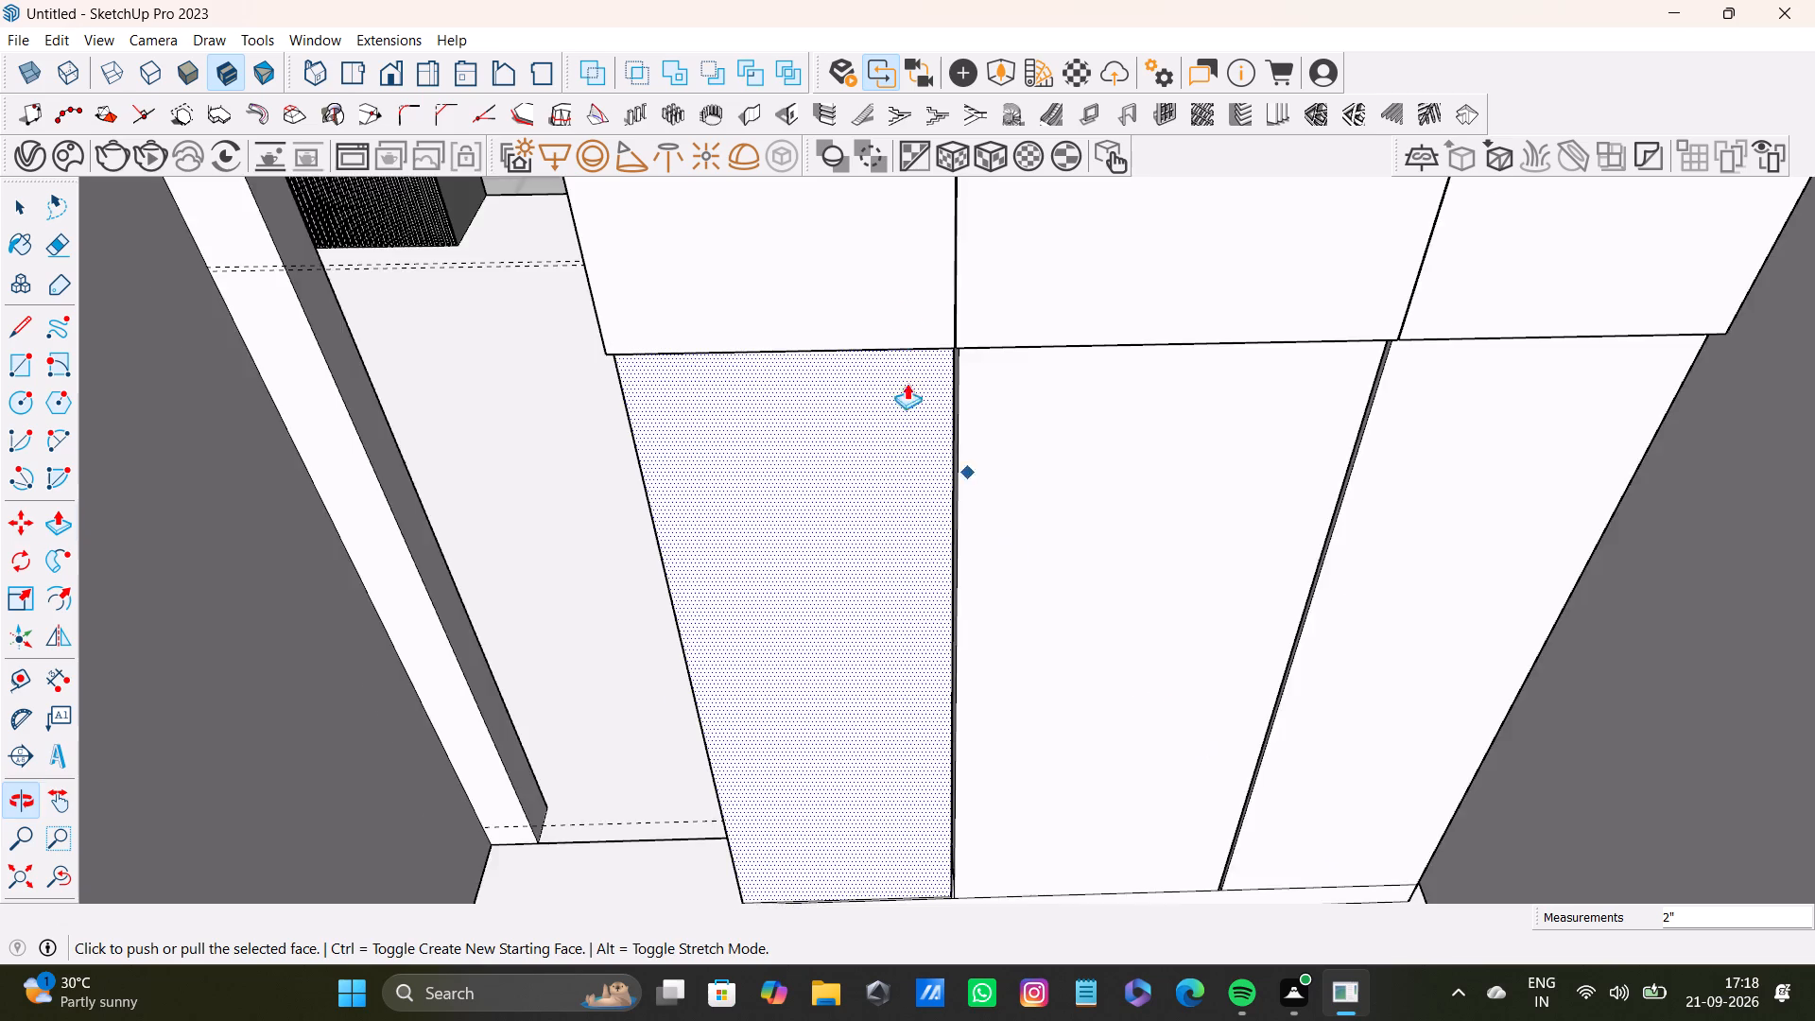
scroll(903, 316, "up", 6)
middle_click_drag(977, 430, 1183, 260)
scroll(910, 375, "up", 4)
middle_click_drag(909, 381, 869, 209)
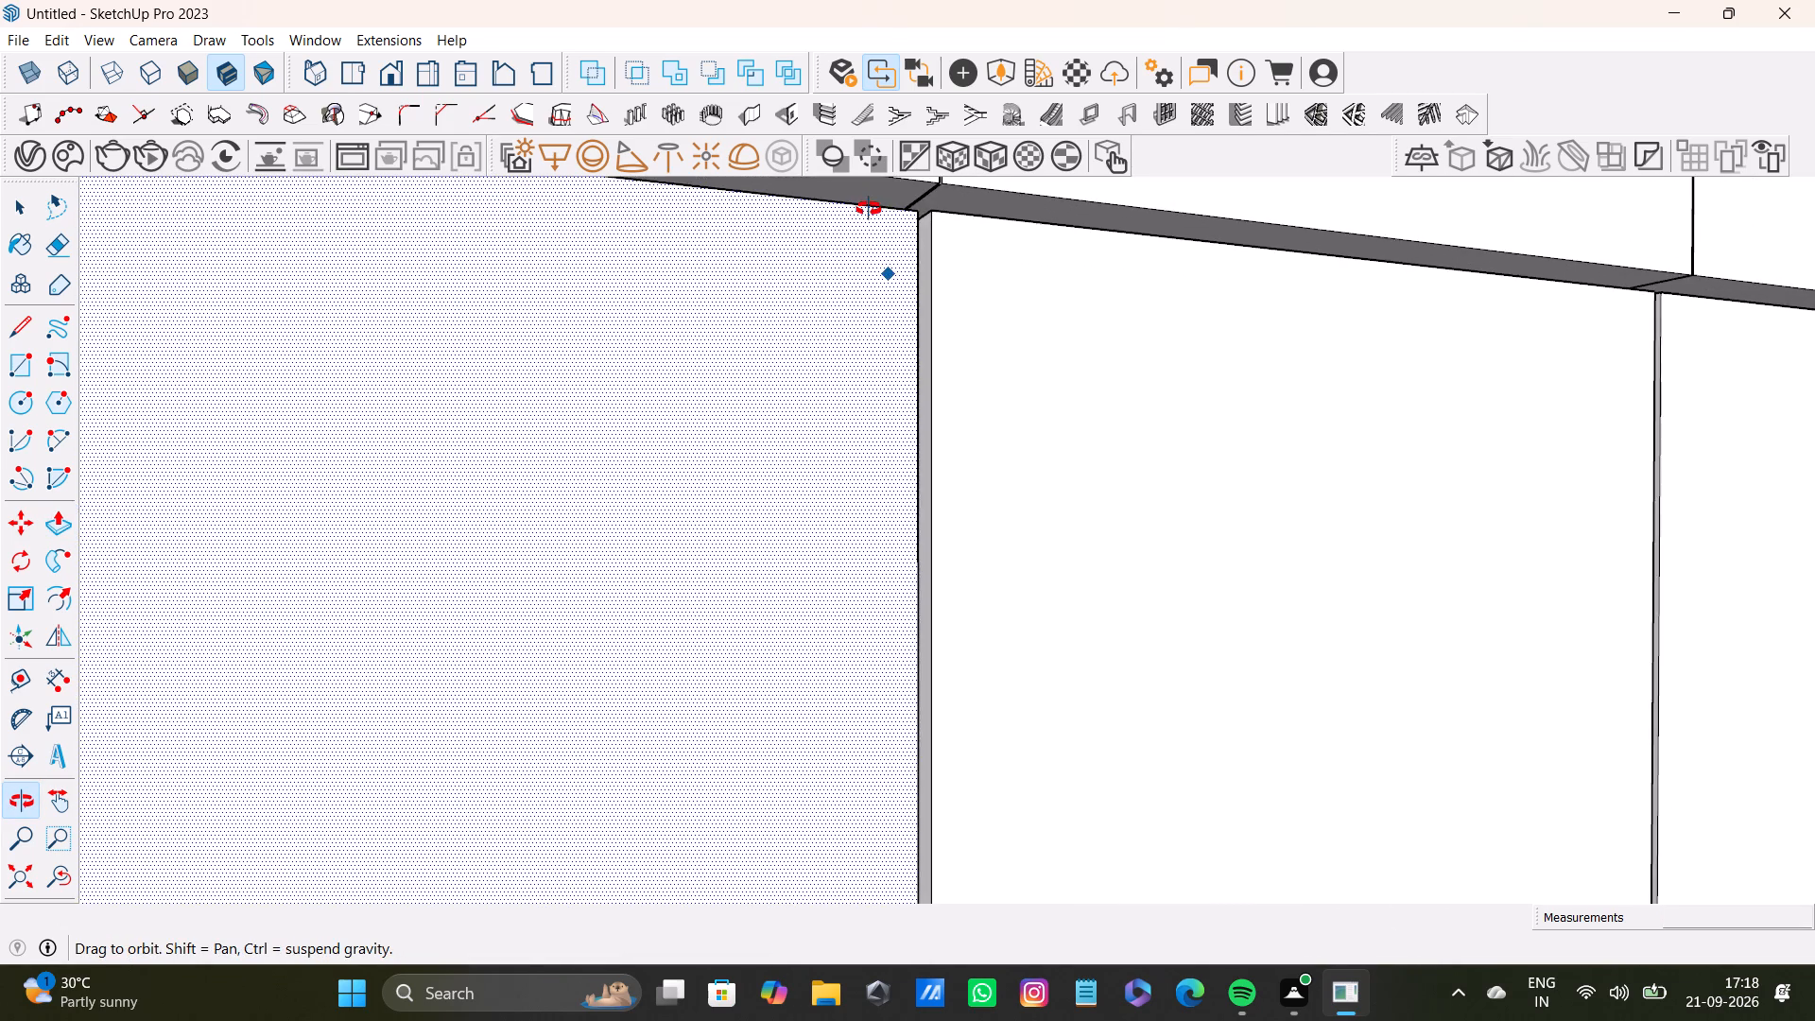
middle_click_drag(869, 209, 754, 306)
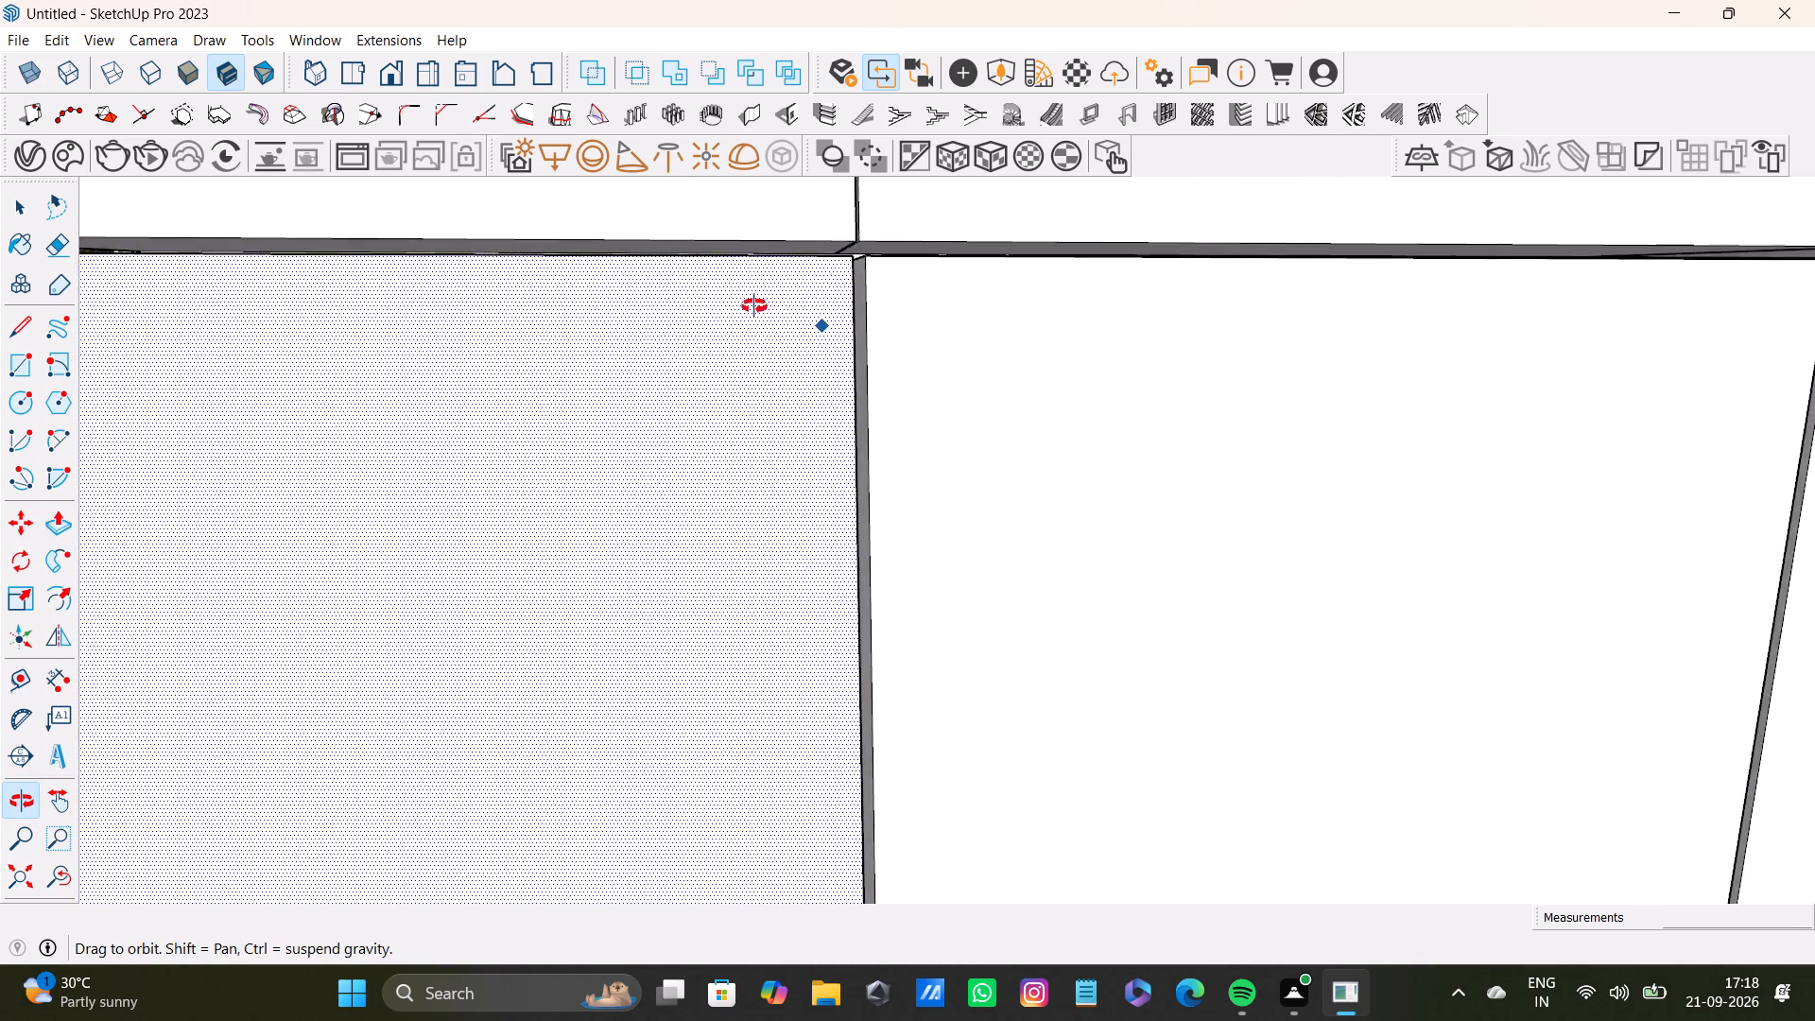
middle_click_drag(754, 306, 805, 370)
key("space")
left_click(1053, 367)
key("p")
left_click_drag(1054, 365, 1011, 300)
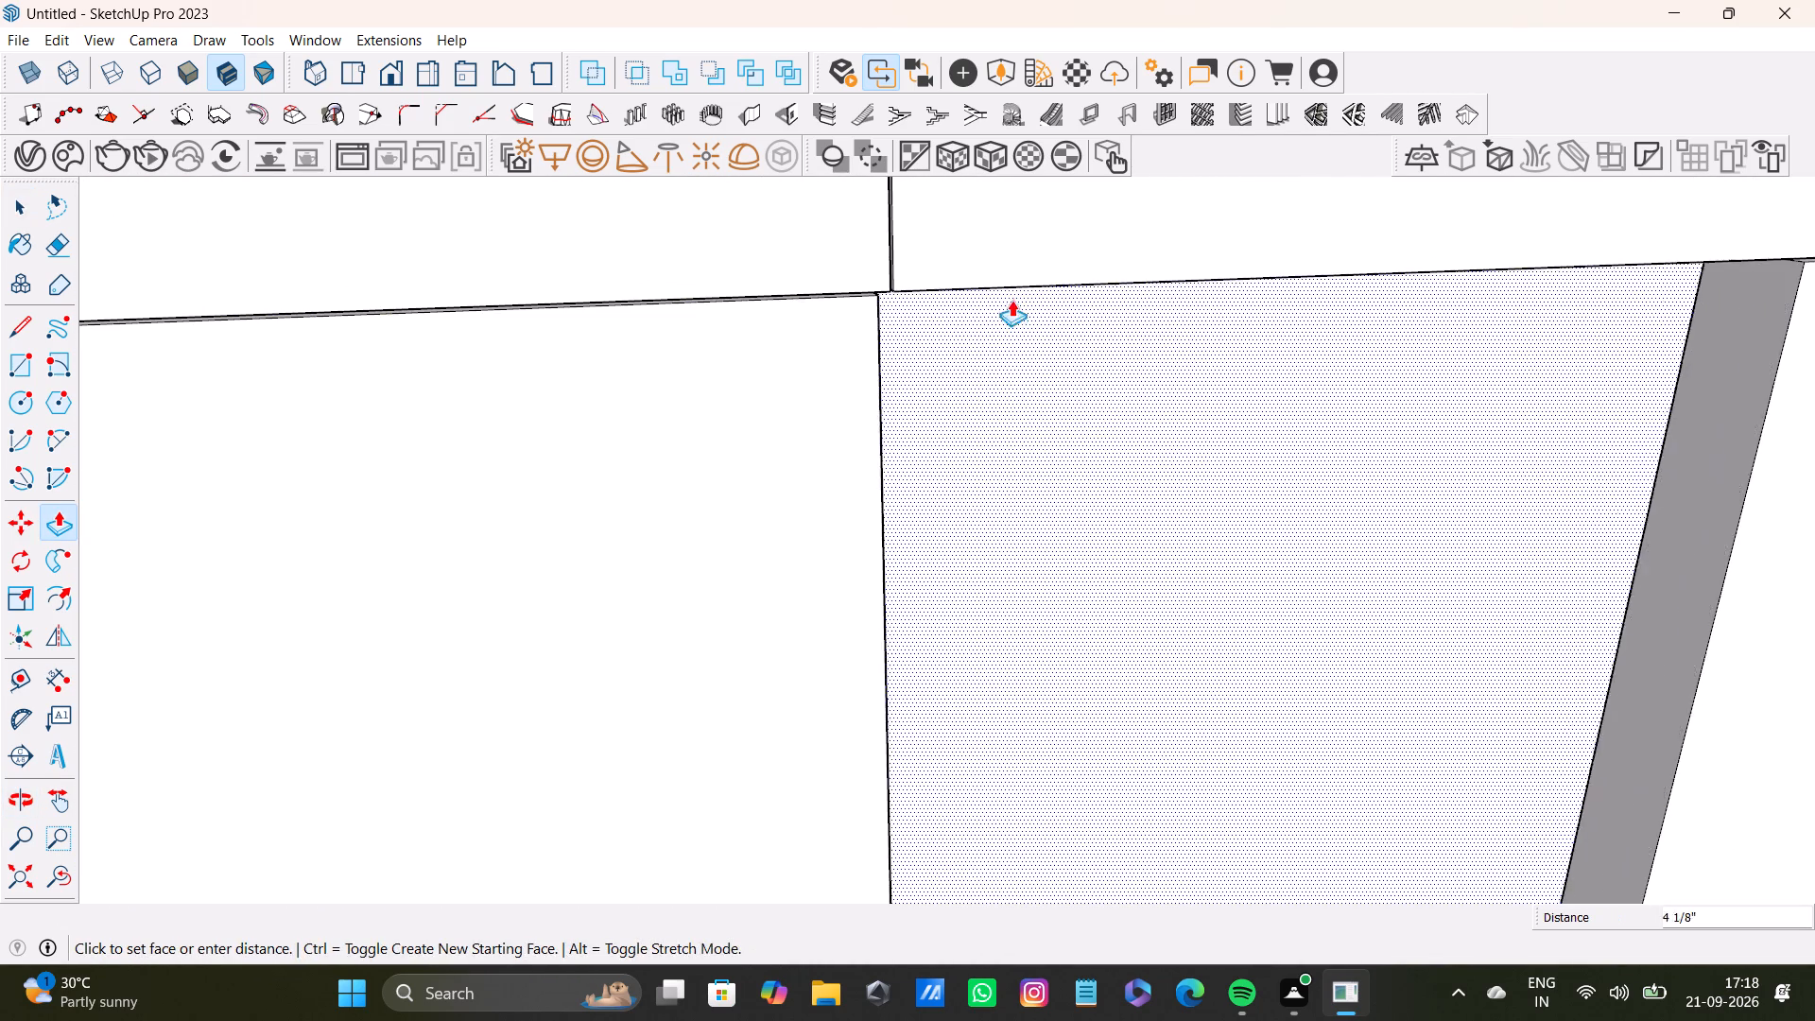
left_click_drag(1011, 300, 1005, 277)
Pull the front face of the lower panel beside the doorway forward in line with the middle panel.
key("space")
left_click(752, 394)
key("p")
left_click_drag(769, 389, 739, 300)
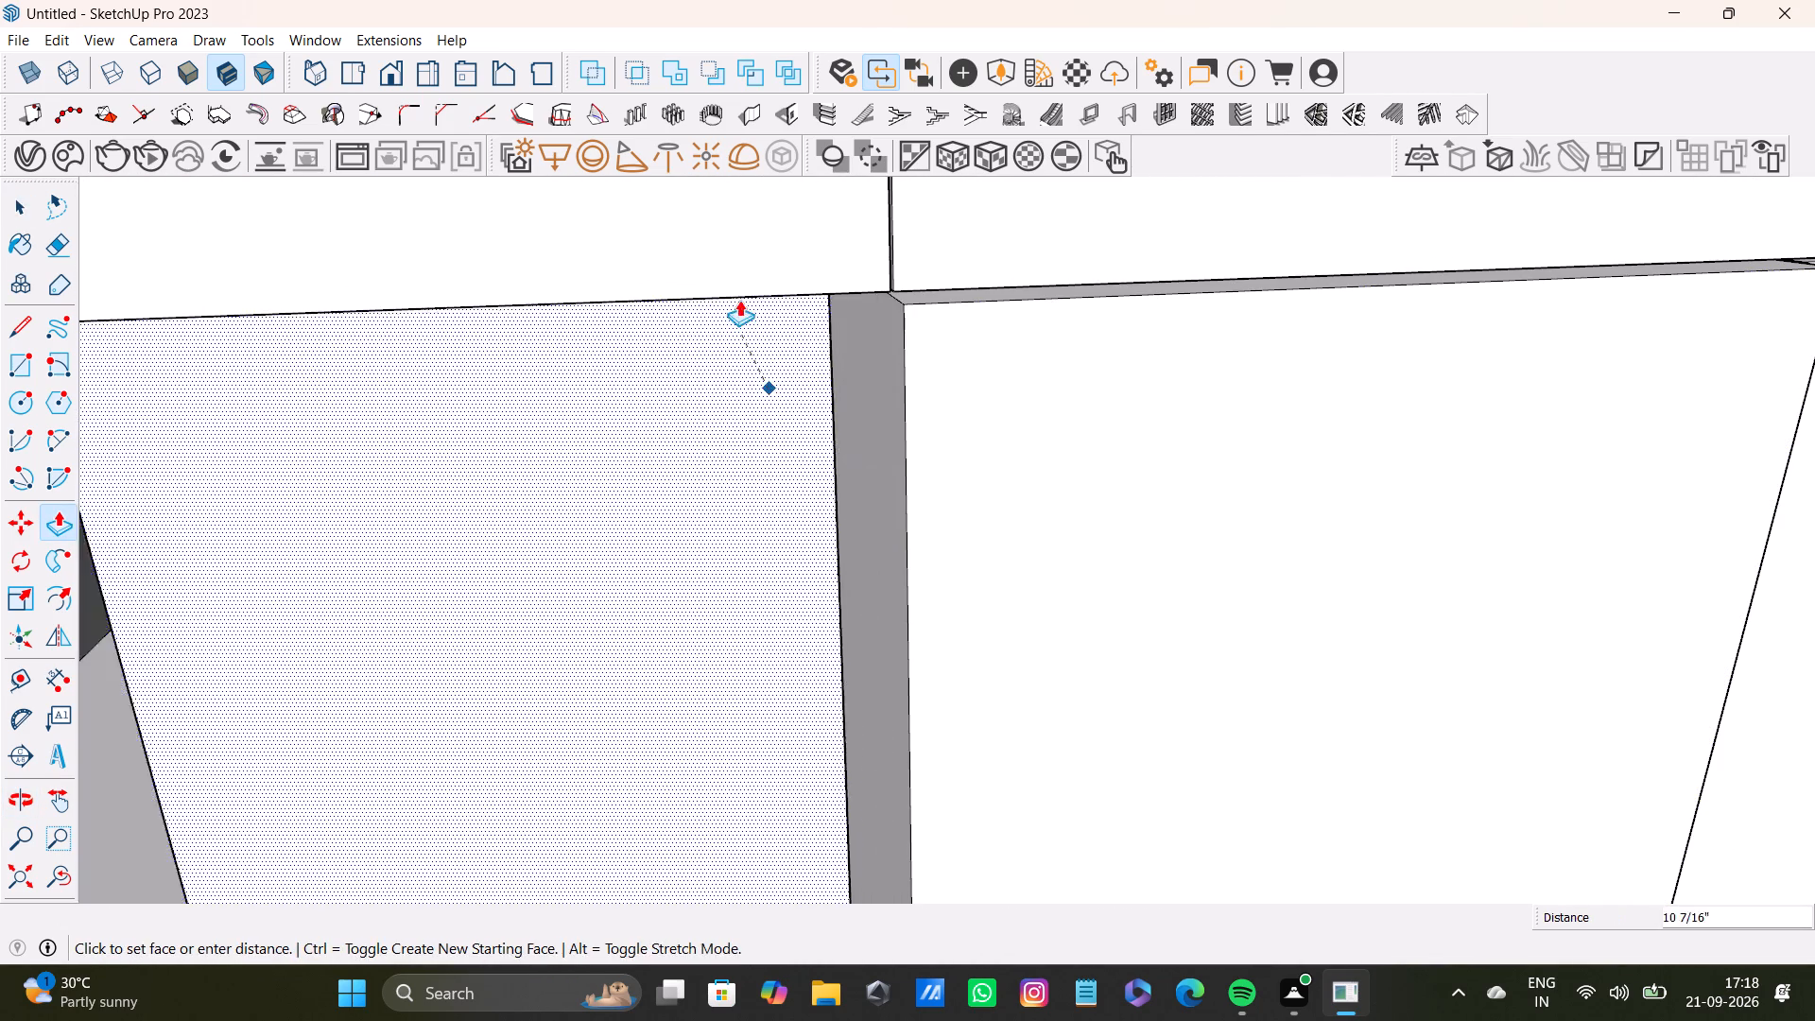
left_click_drag(739, 300, 734, 269)
Pull the outer lower panel's front face forward 1 3/4" in line with the other two panels.
scroll(942, 363, "down", 7)
middle_click_drag(1116, 463, 785, 472)
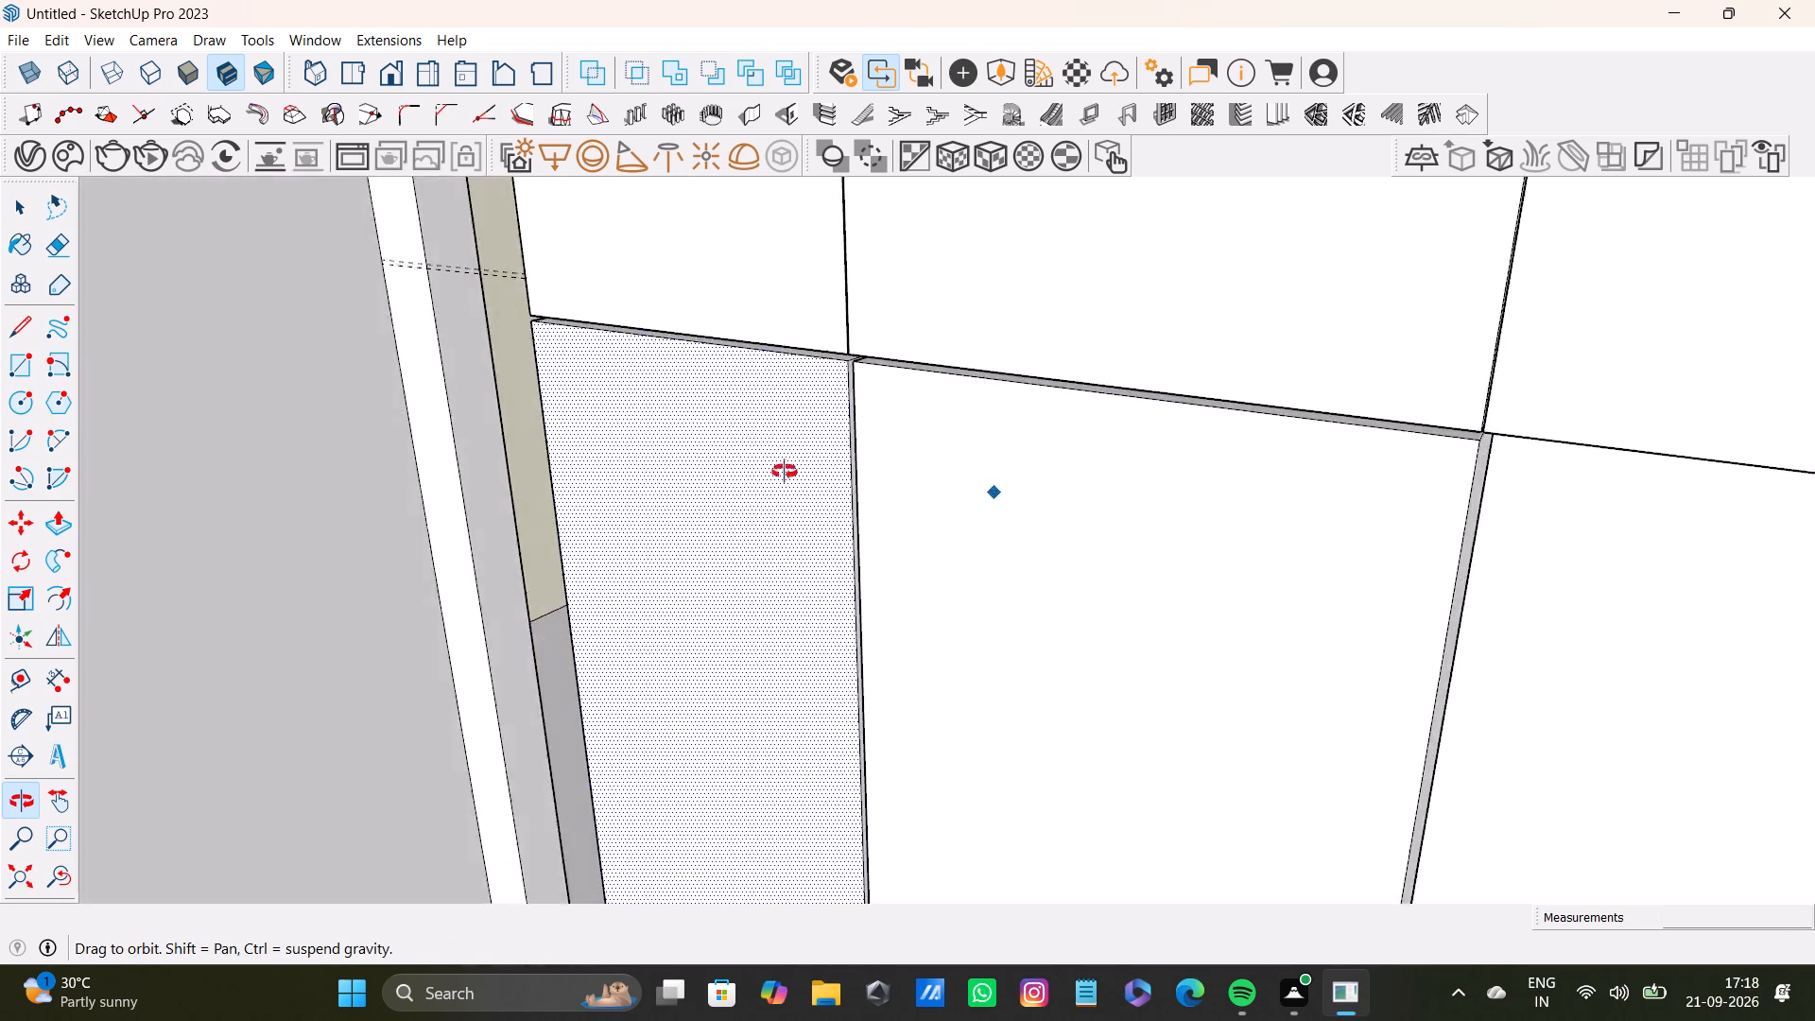
middle_click_drag(785, 472, 878, 491)
middle_click_drag(1420, 467, 1161, 453, "shift")
key("space")
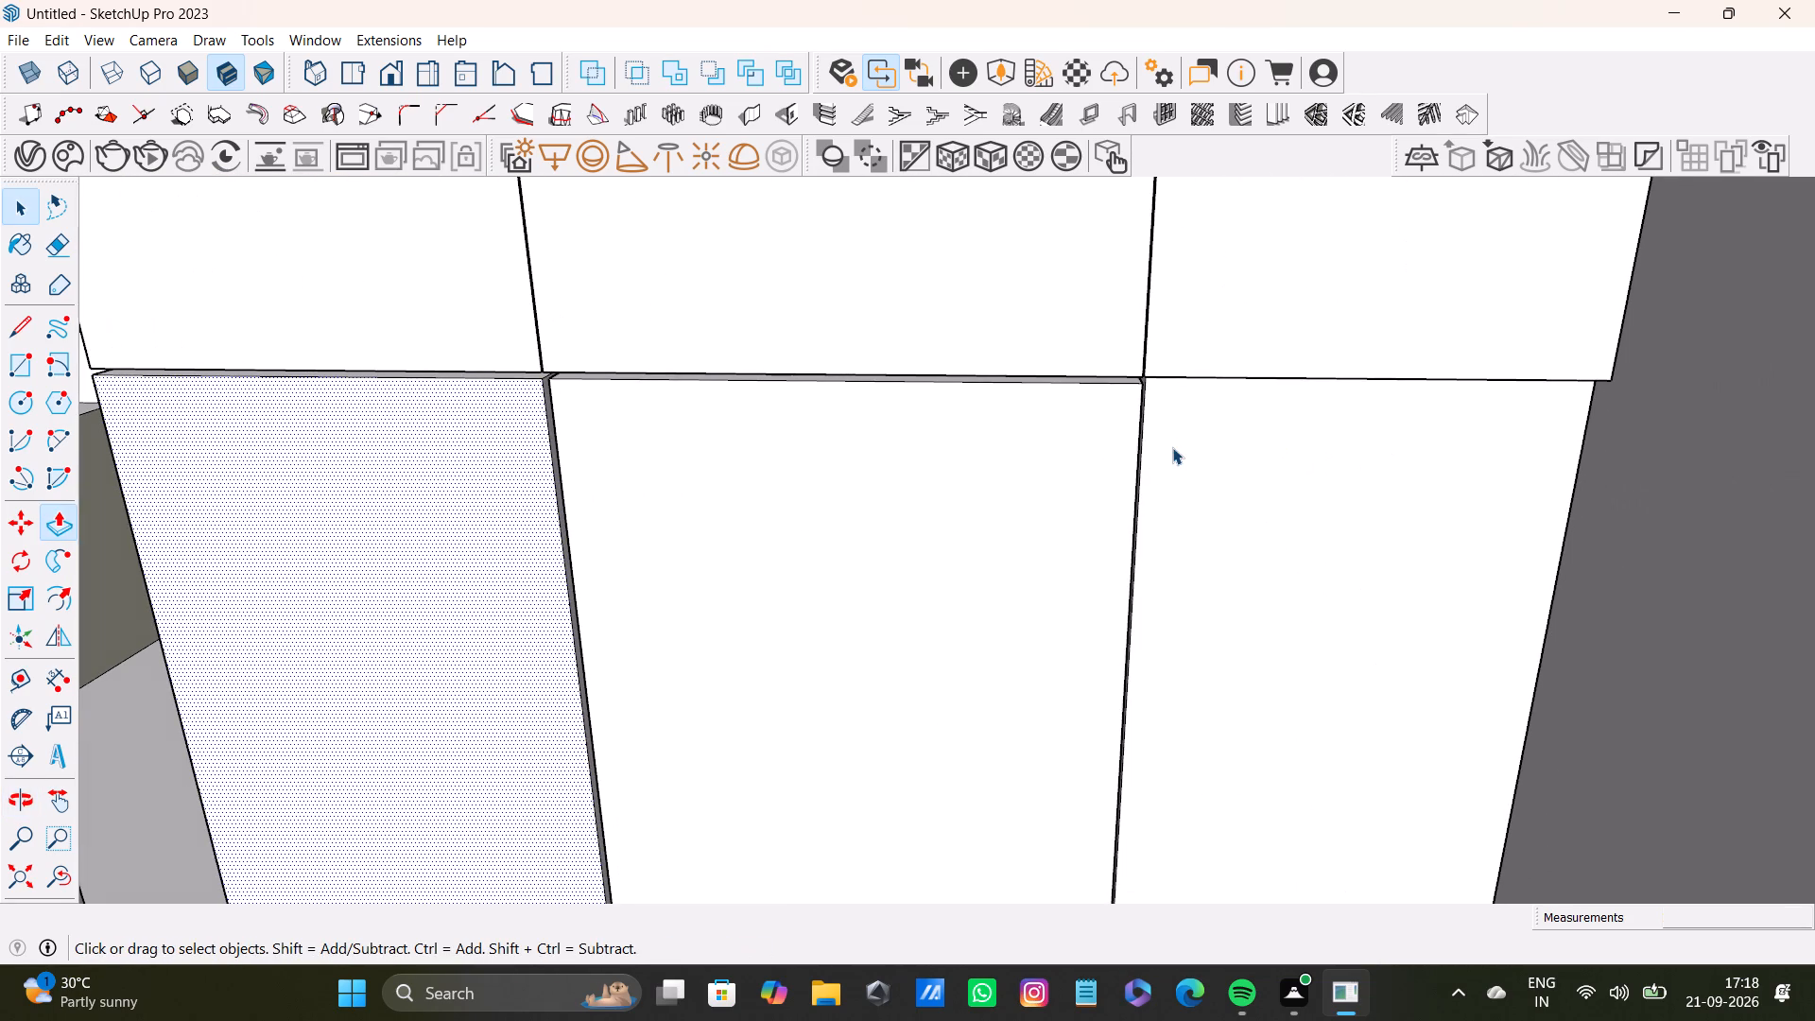
left_click(1172, 447)
key("p")
left_click_drag(1181, 440, 1048, 470)
Raise the narrow top face of the lower panel beside the doorway towards the upper cabinet.
scroll(1003, 507, "down", 3)
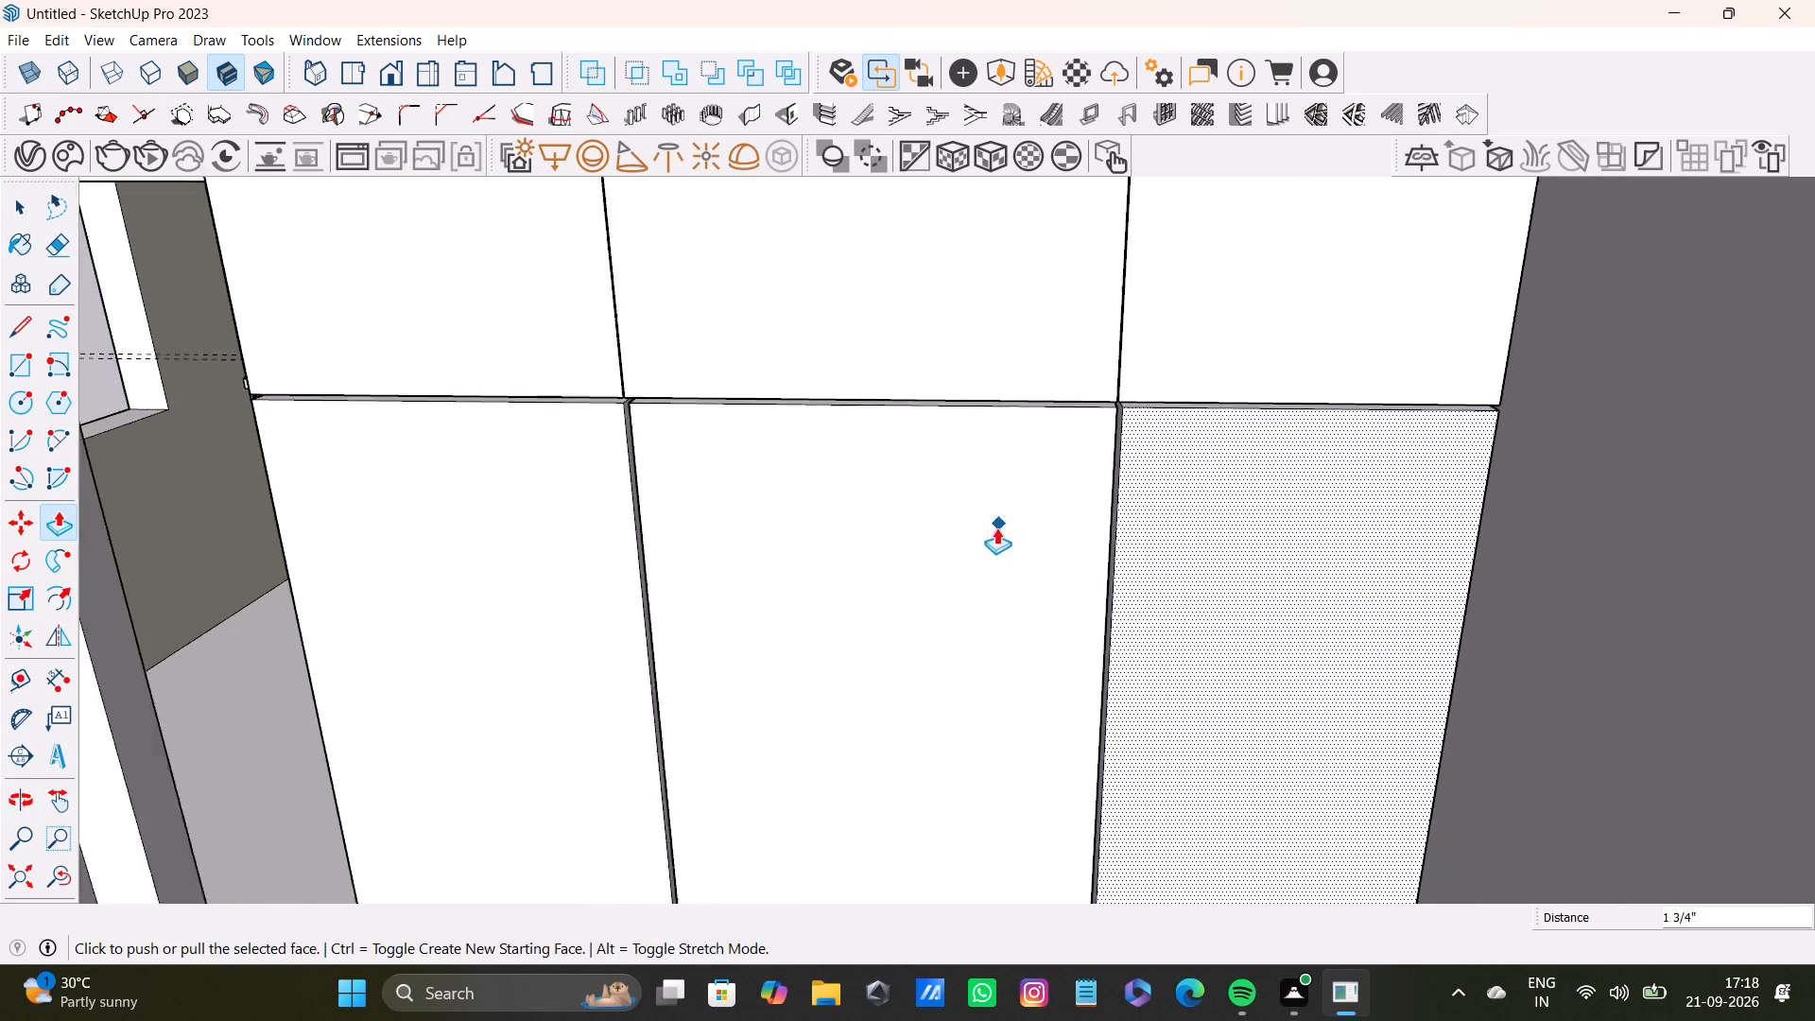
middle_click_drag(990, 532, 1252, 494)
middle_click_drag(840, 548, 1064, 527)
scroll(1131, 382, "up", 9)
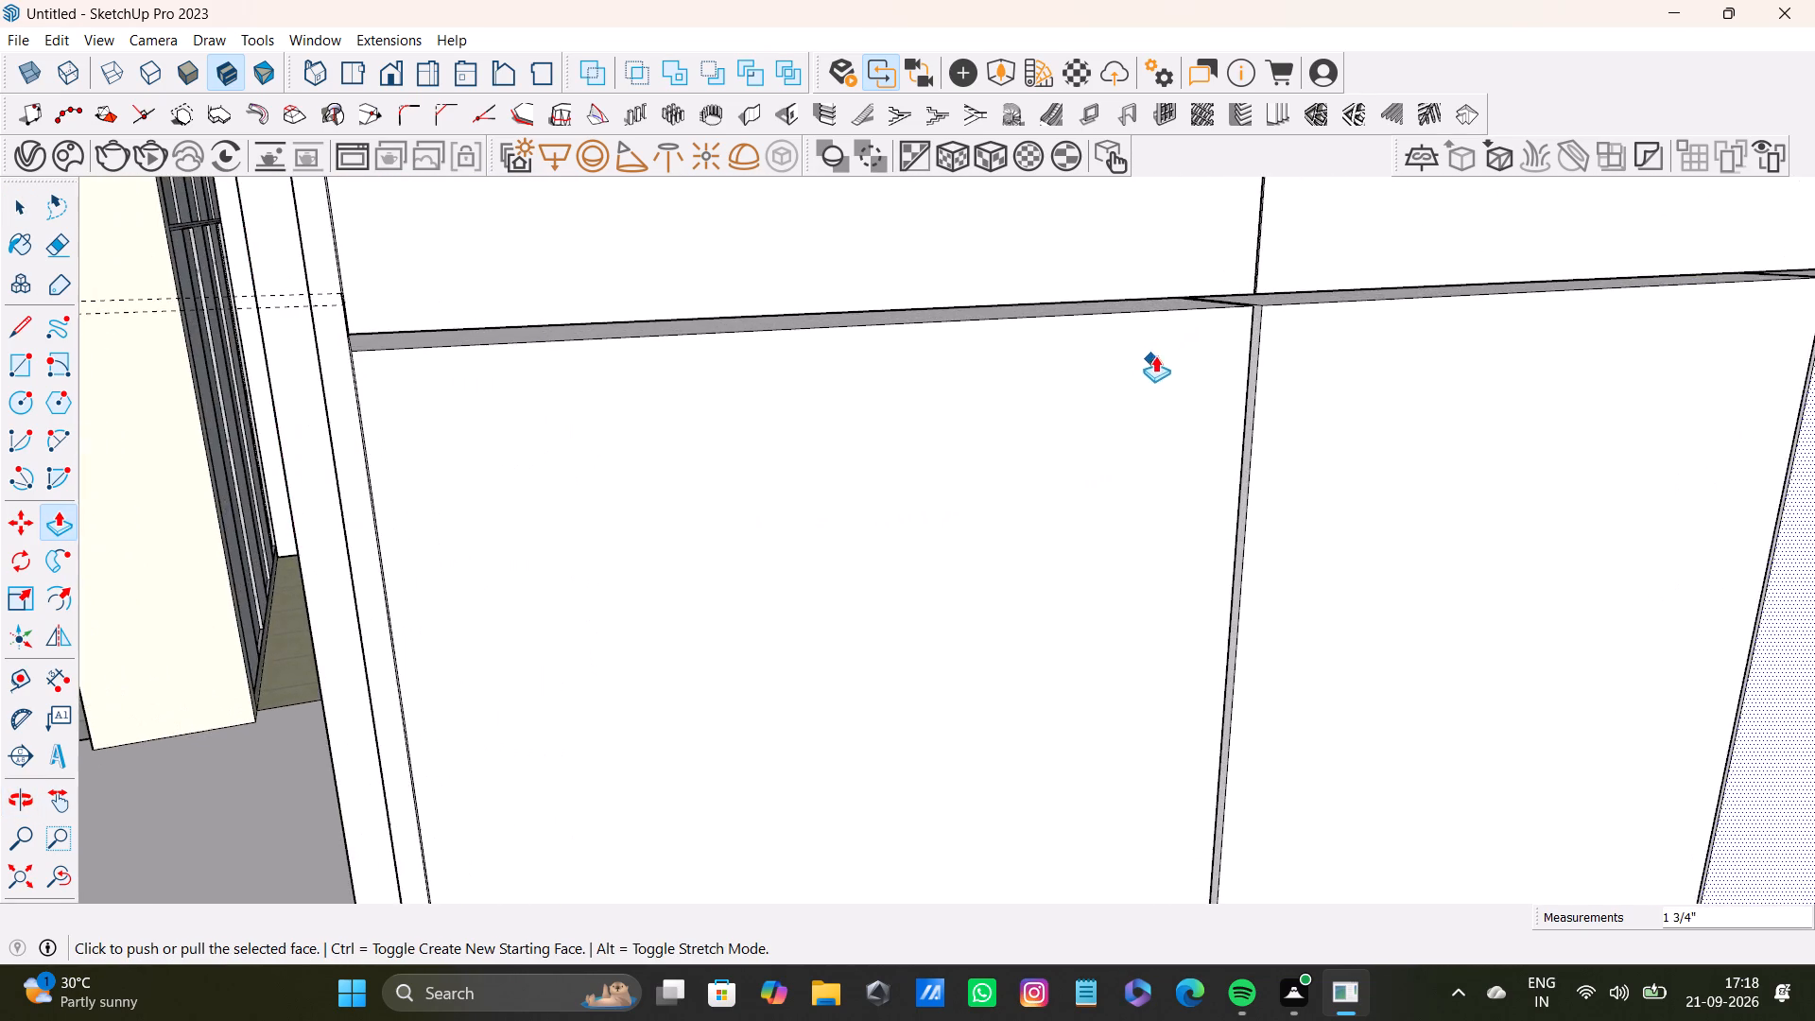
middle_click_drag(1161, 353, 1138, 306)
scroll(1136, 268, "up", 13)
middle_click_drag(1145, 281, 1149, 337)
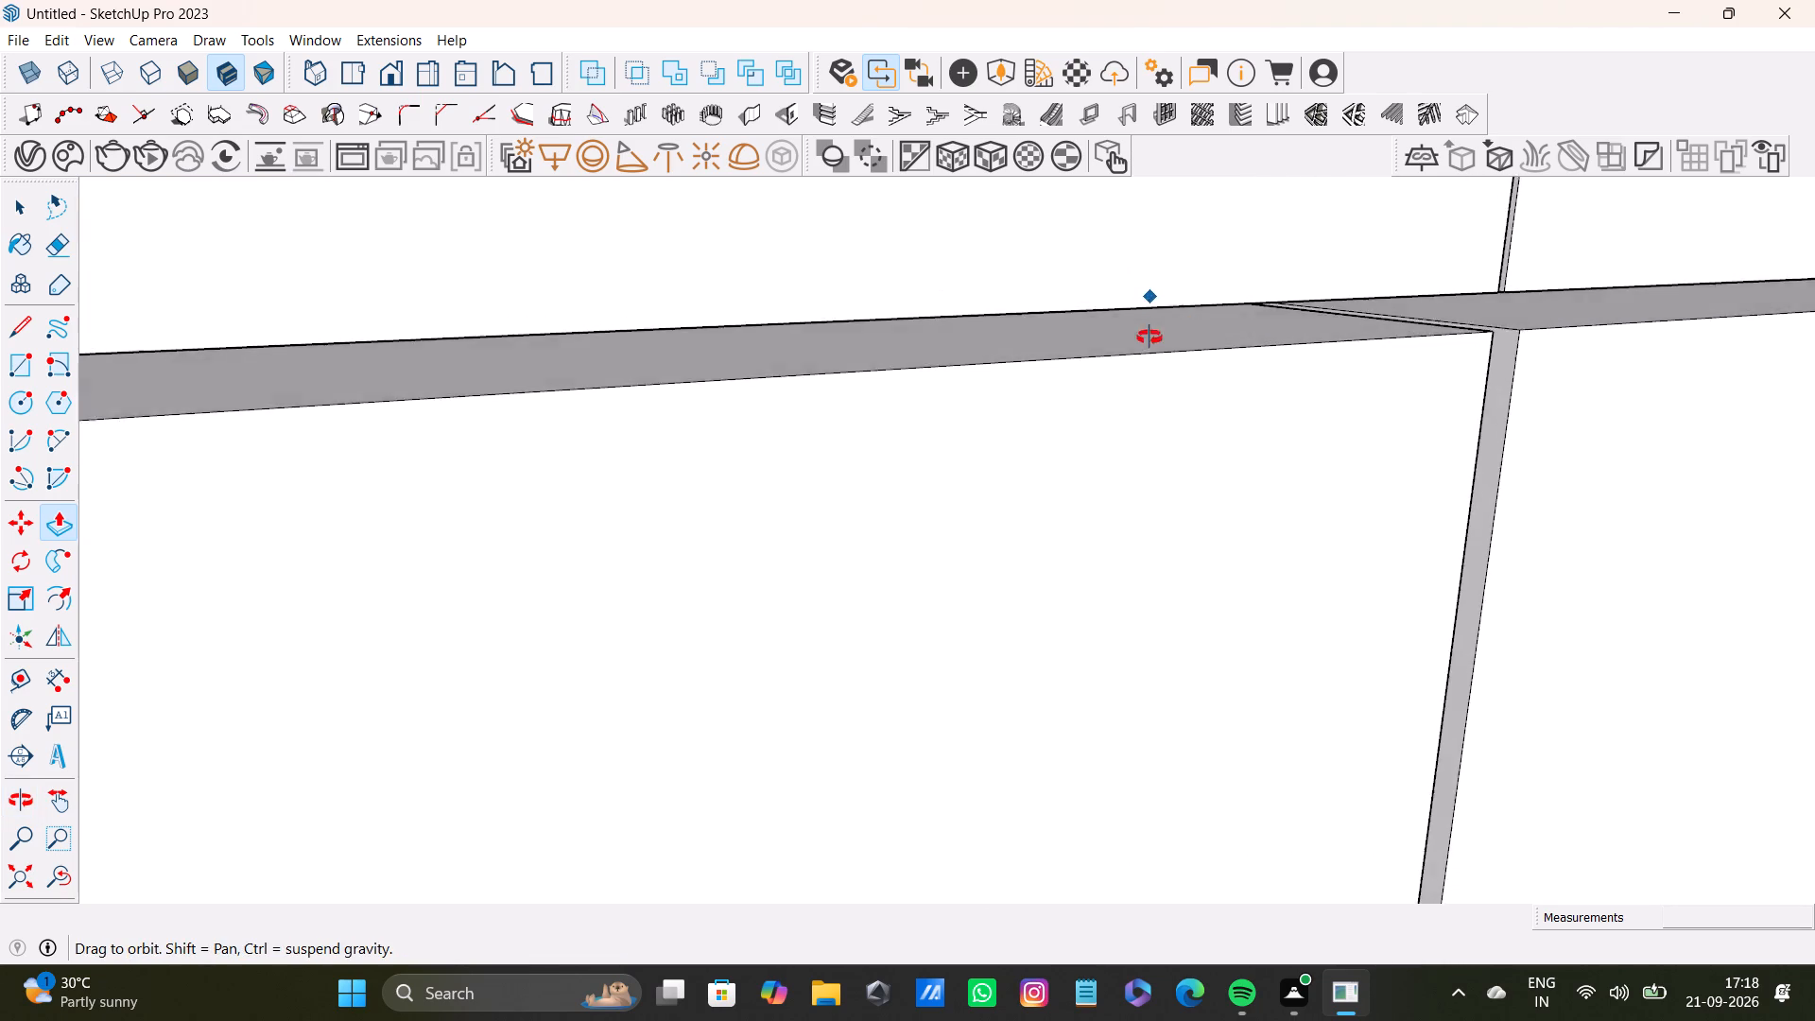
middle_click_drag(1149, 337, 1135, 366)
scroll(1134, 366, "up", 3)
key("space")
left_click(1146, 347)
key("p")
left_click_drag(1146, 347, 1144, 331)
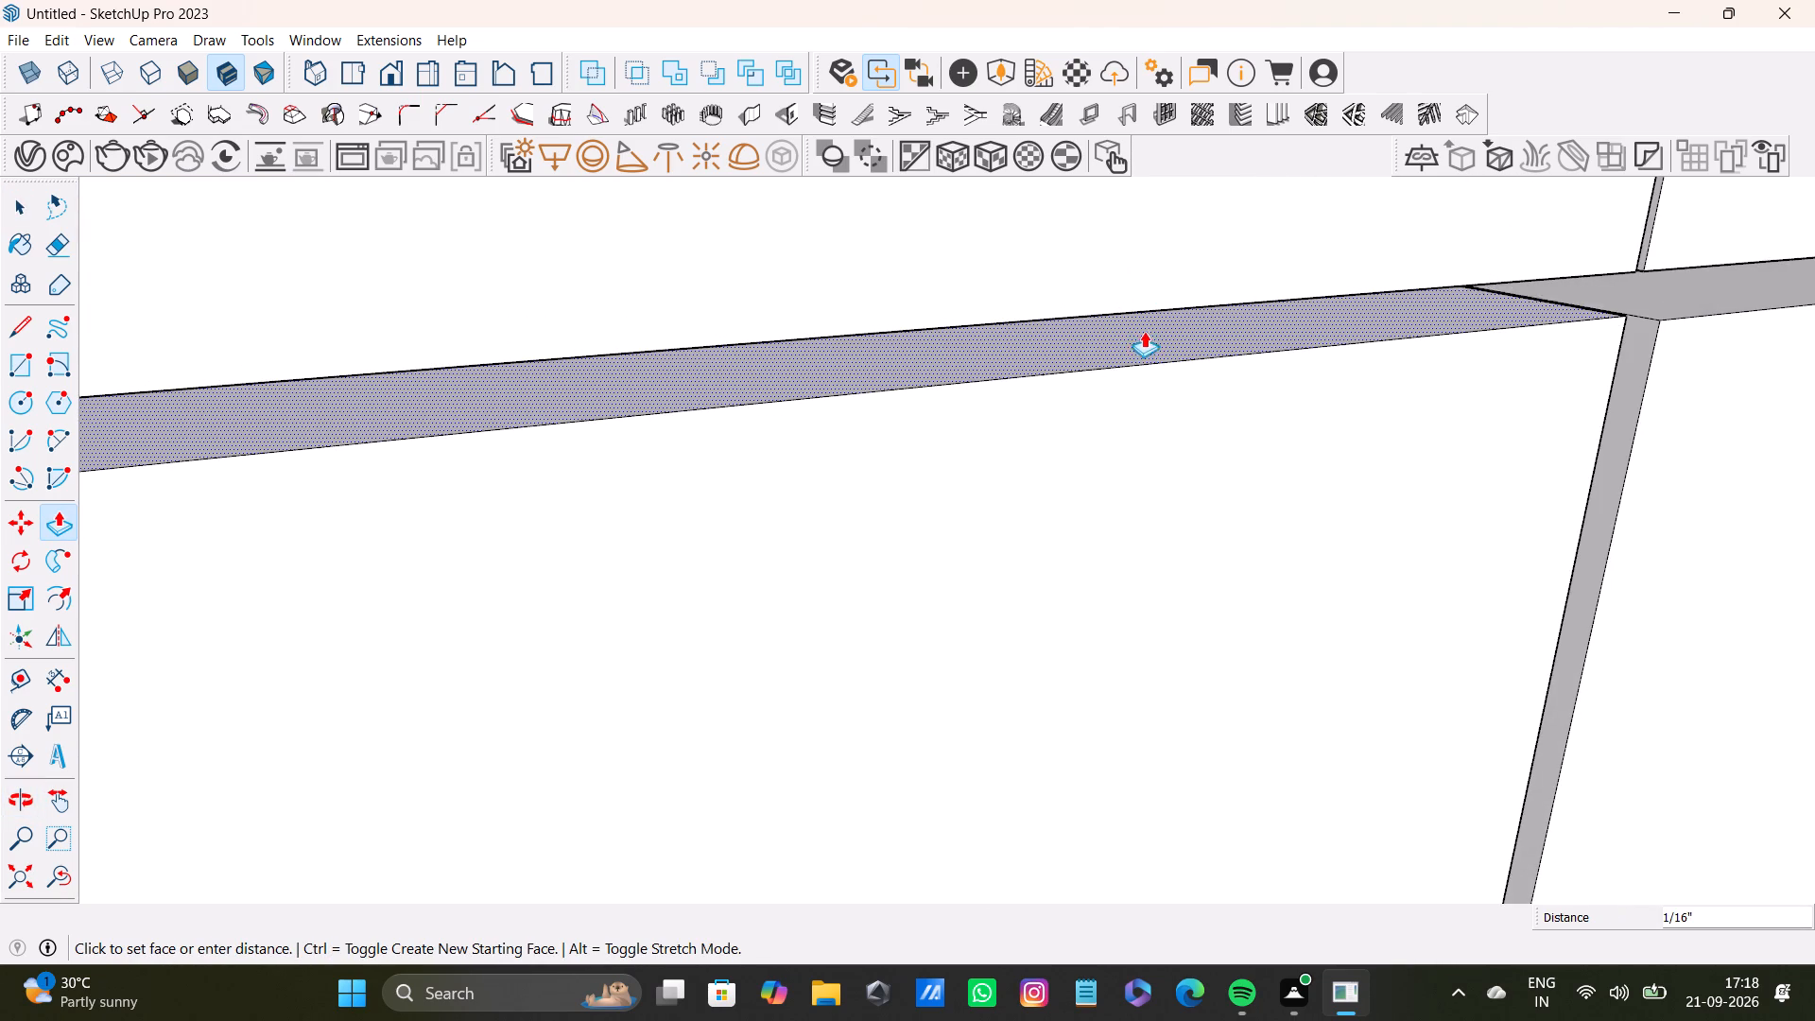
left_click_drag(1144, 331, 1141, 308)
Raise the narrow top face of the middle lower panel 1/4" towards the upper cabinet.
scroll(1179, 363, "down", 4)
middle_click_drag(1359, 396, 717, 462, "shift")
scroll(843, 396, "up", 3)
key("space")
left_click(977, 354)
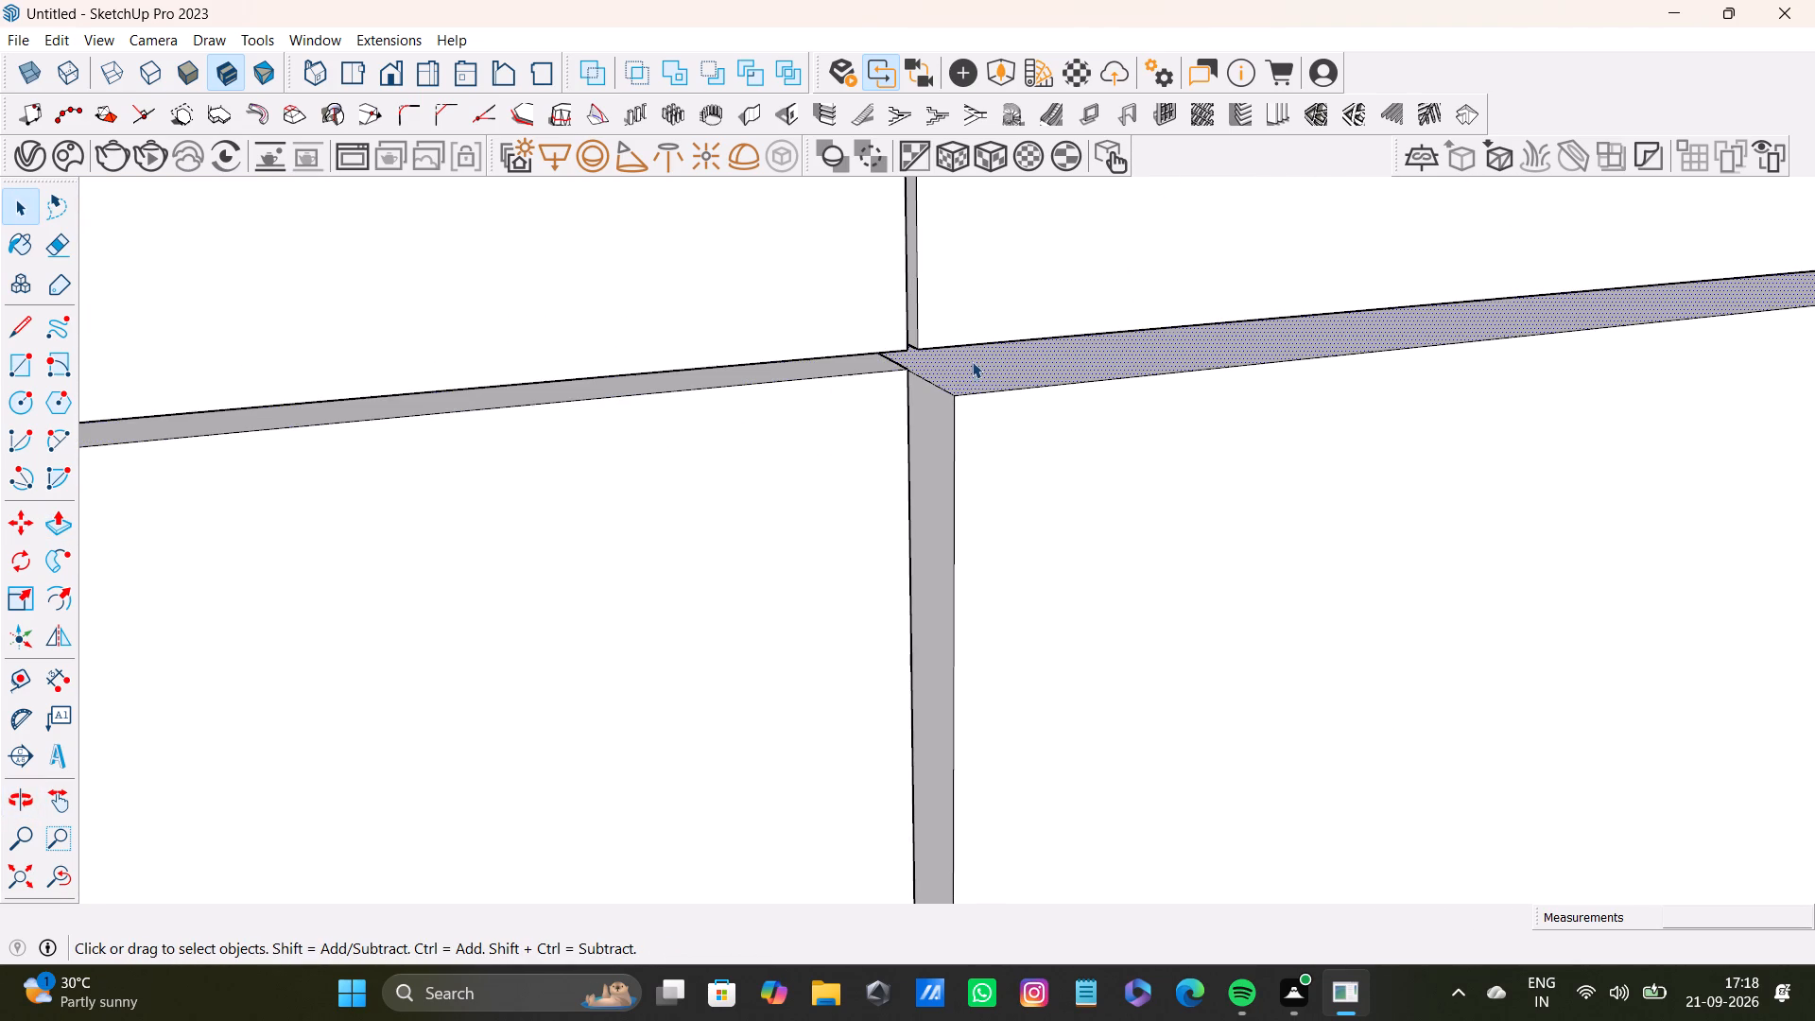
key("p")
left_click_drag(983, 375, 891, 366)
Raise the narrow top face of the outer lower panel towards the upper cabinet.
scroll(908, 399, "down", 3)
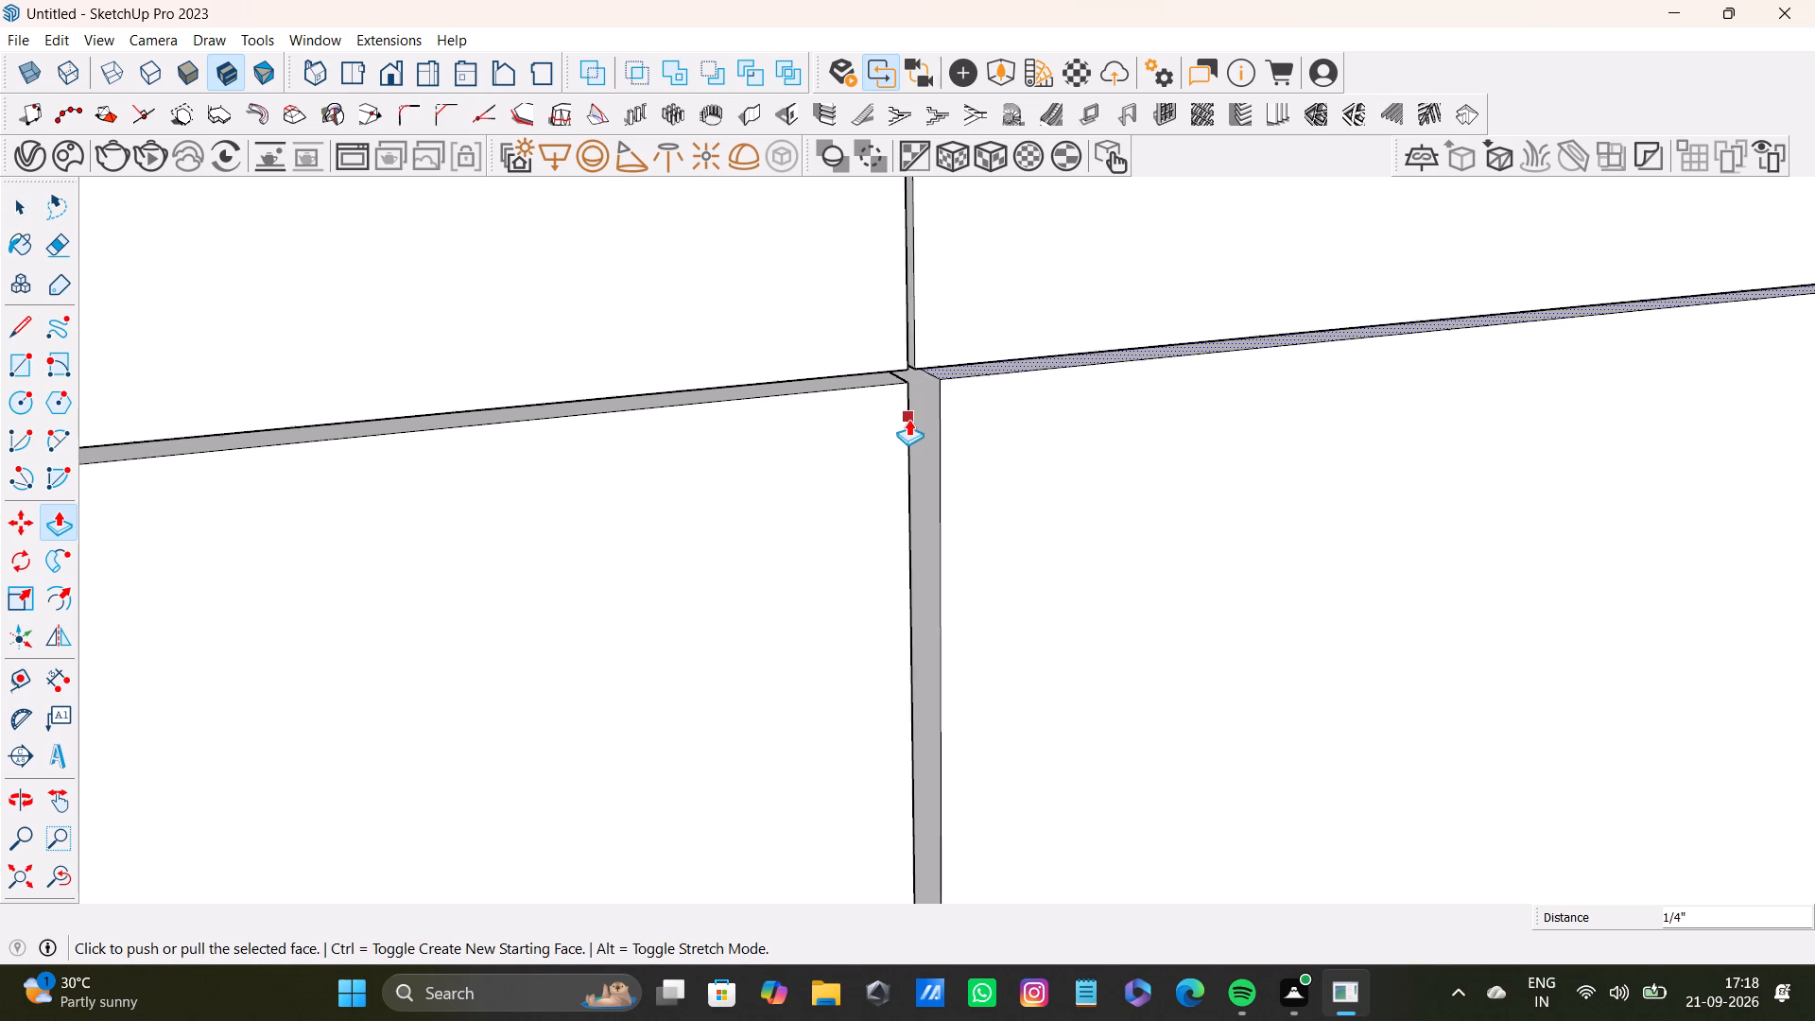
scroll(908, 419, "down", 13)
middle_click_drag(1275, 434, 958, 516, "shift")
middle_click_drag(822, 537, 1038, 377)
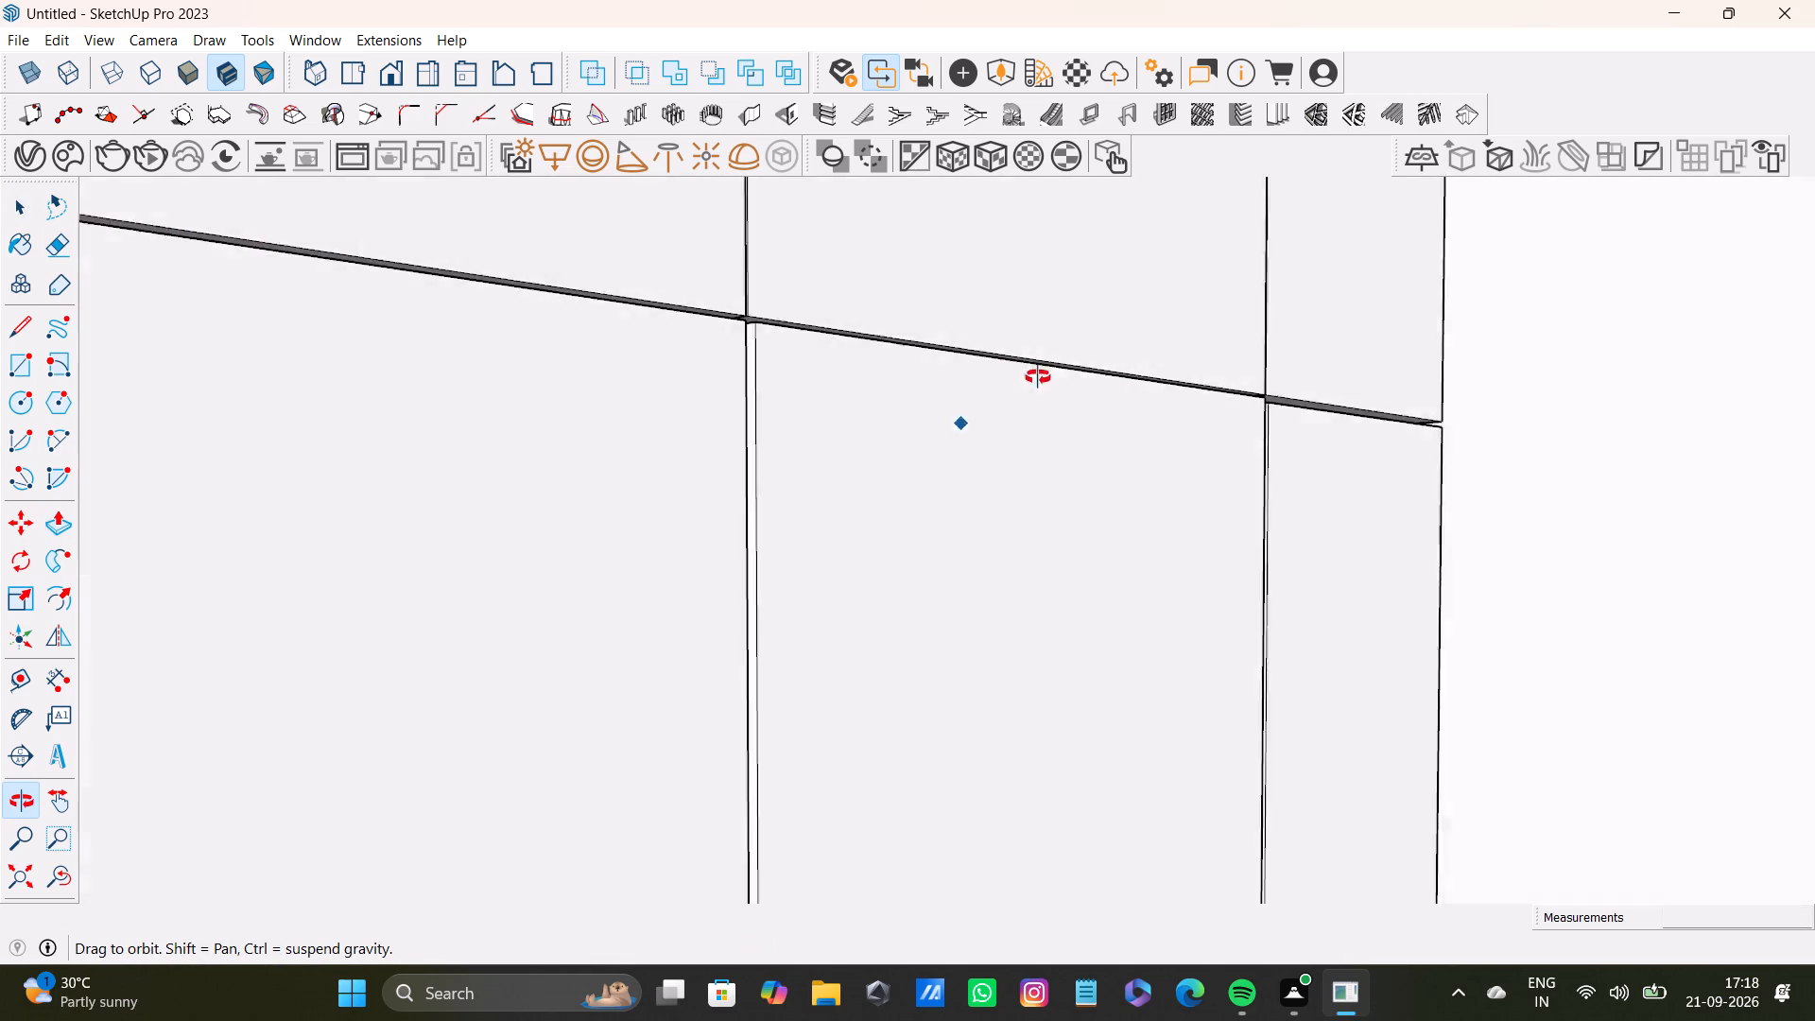
middle_click_drag(1038, 377, 800, 476)
scroll(1367, 410, "down", 2)
middle_click_drag(1377, 421, 1110, 507, "shift")
scroll(1091, 510, "up", 3)
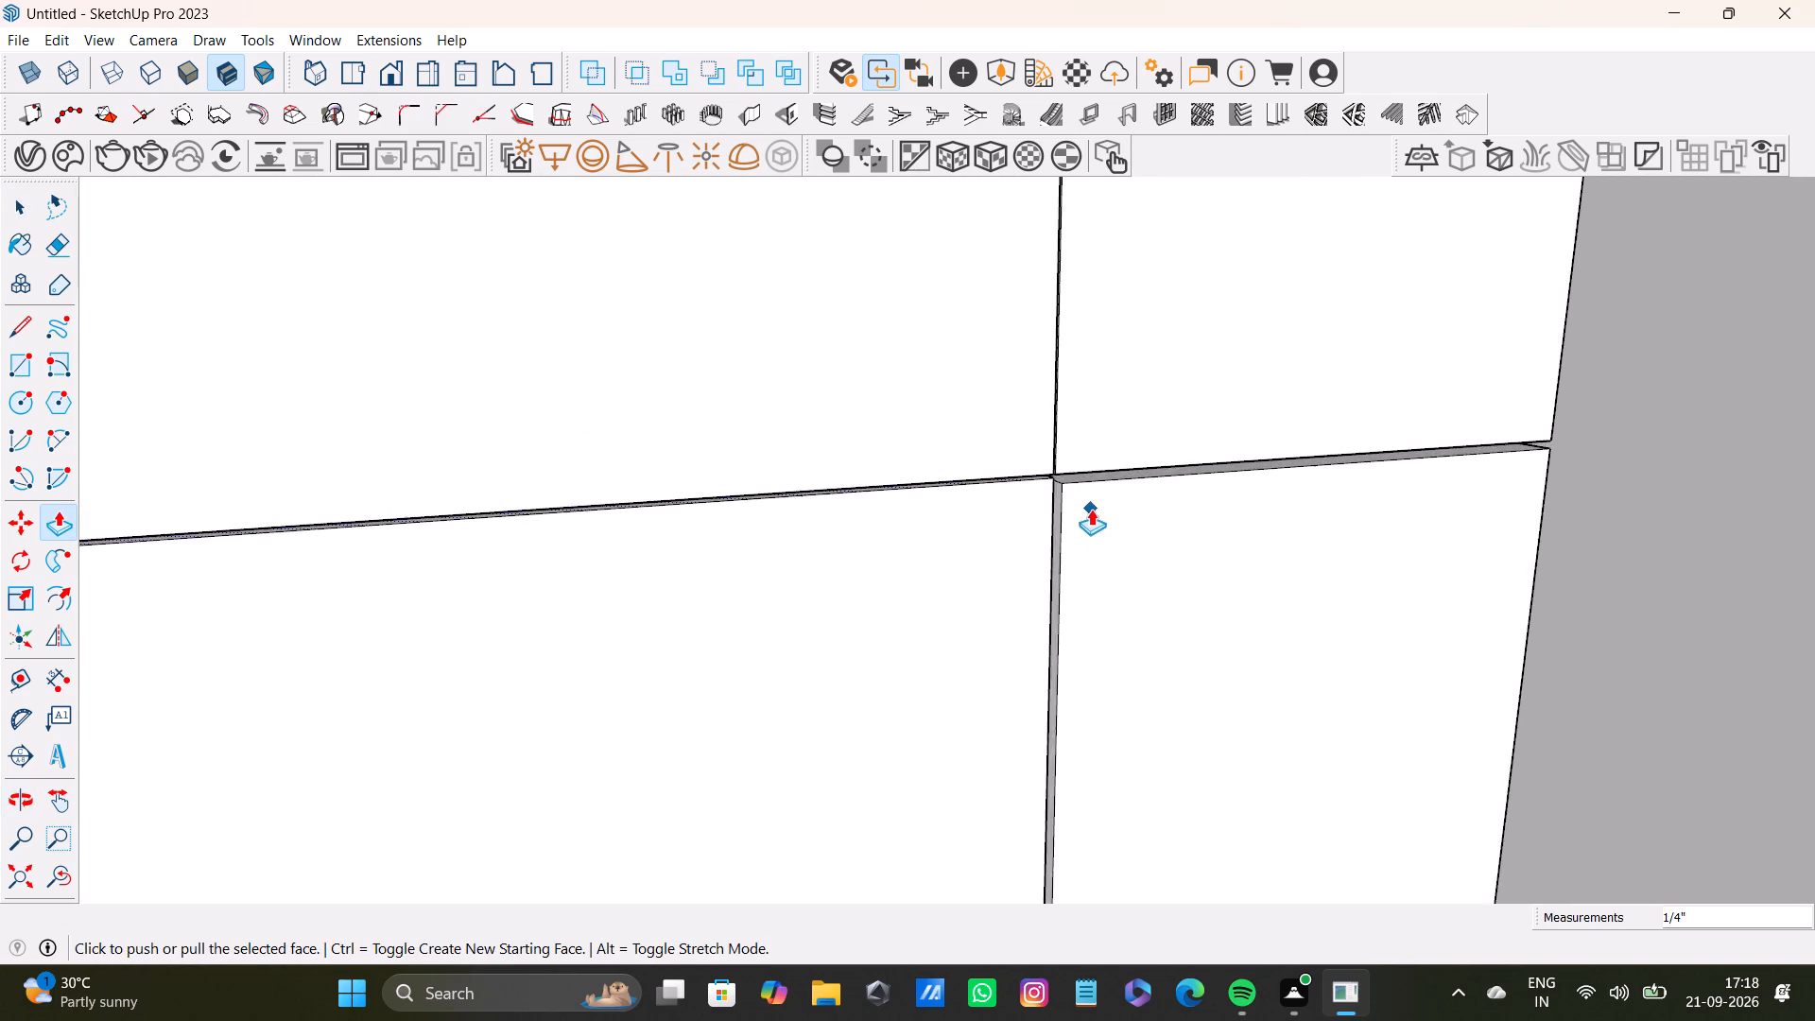
scroll(1091, 509, "up", 15)
key("space")
left_click(1068, 447)
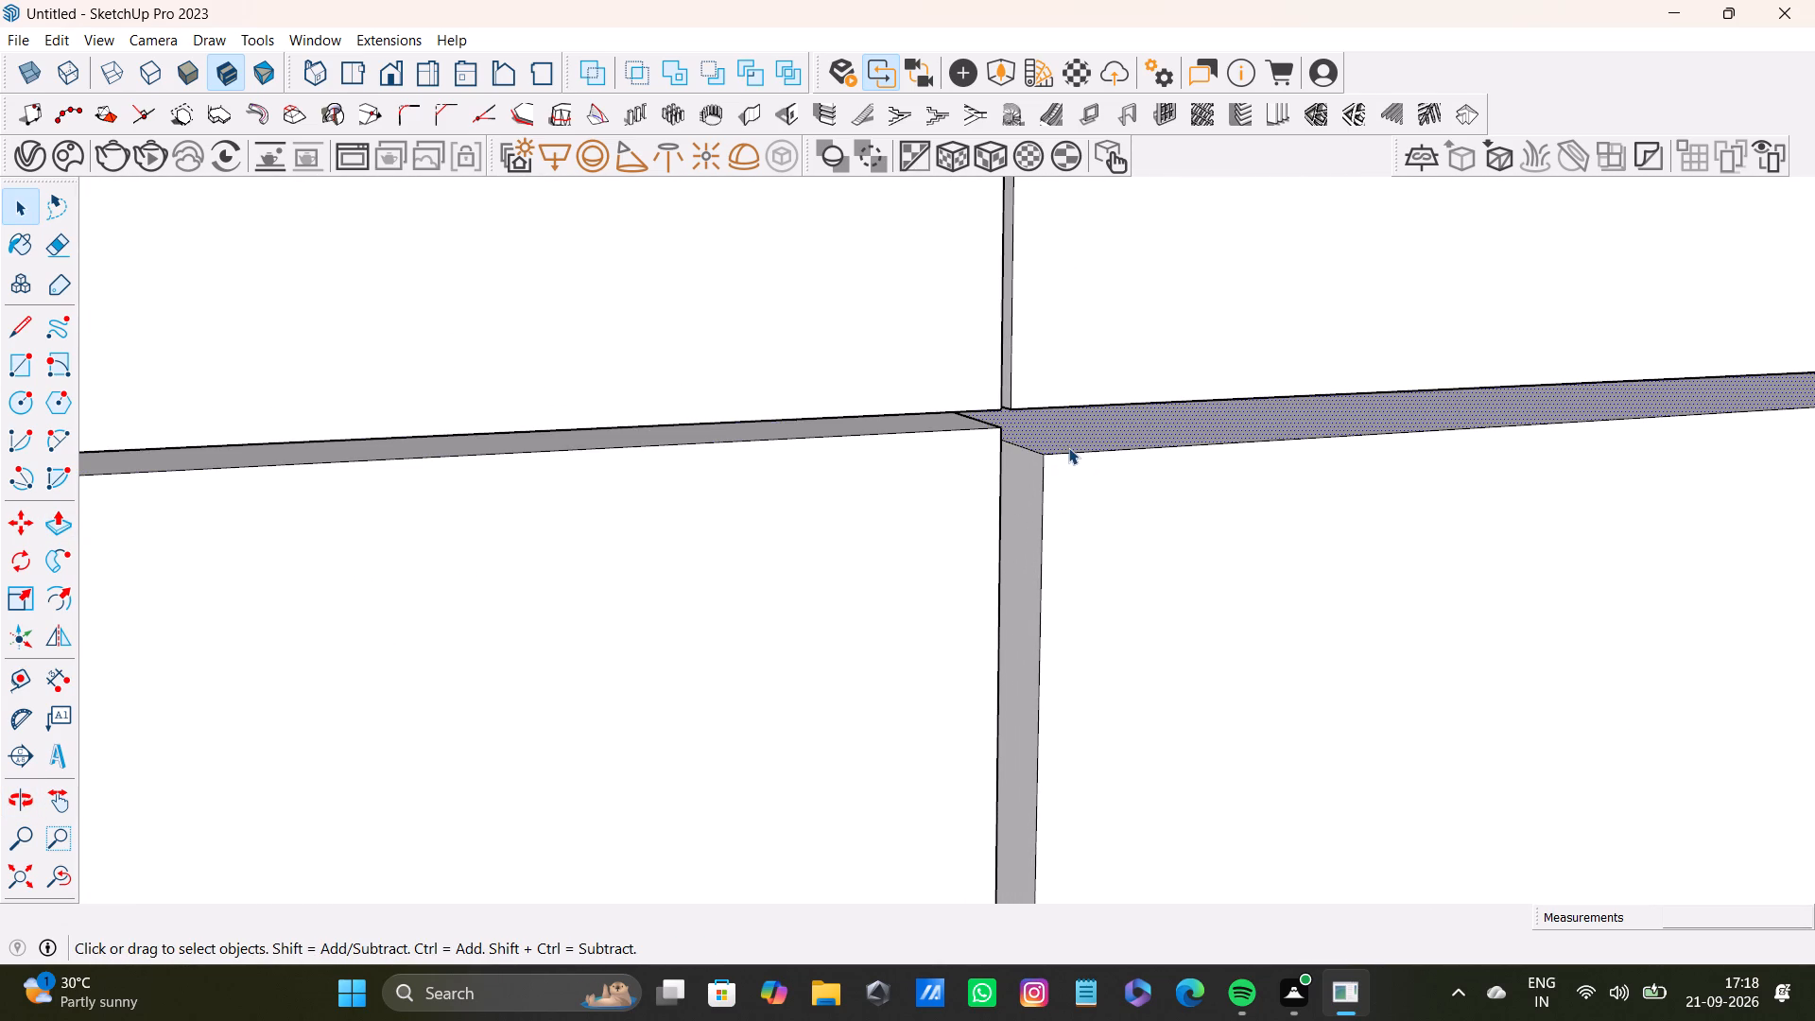
key("p")
left_click_drag(1068, 447, 970, 425)
scroll(973, 481, "down", 6)
key("space")
Examine the joints between the upper and lower cabinet panels across the whole front.
middle_click_drag(967, 503, 1541, 458)
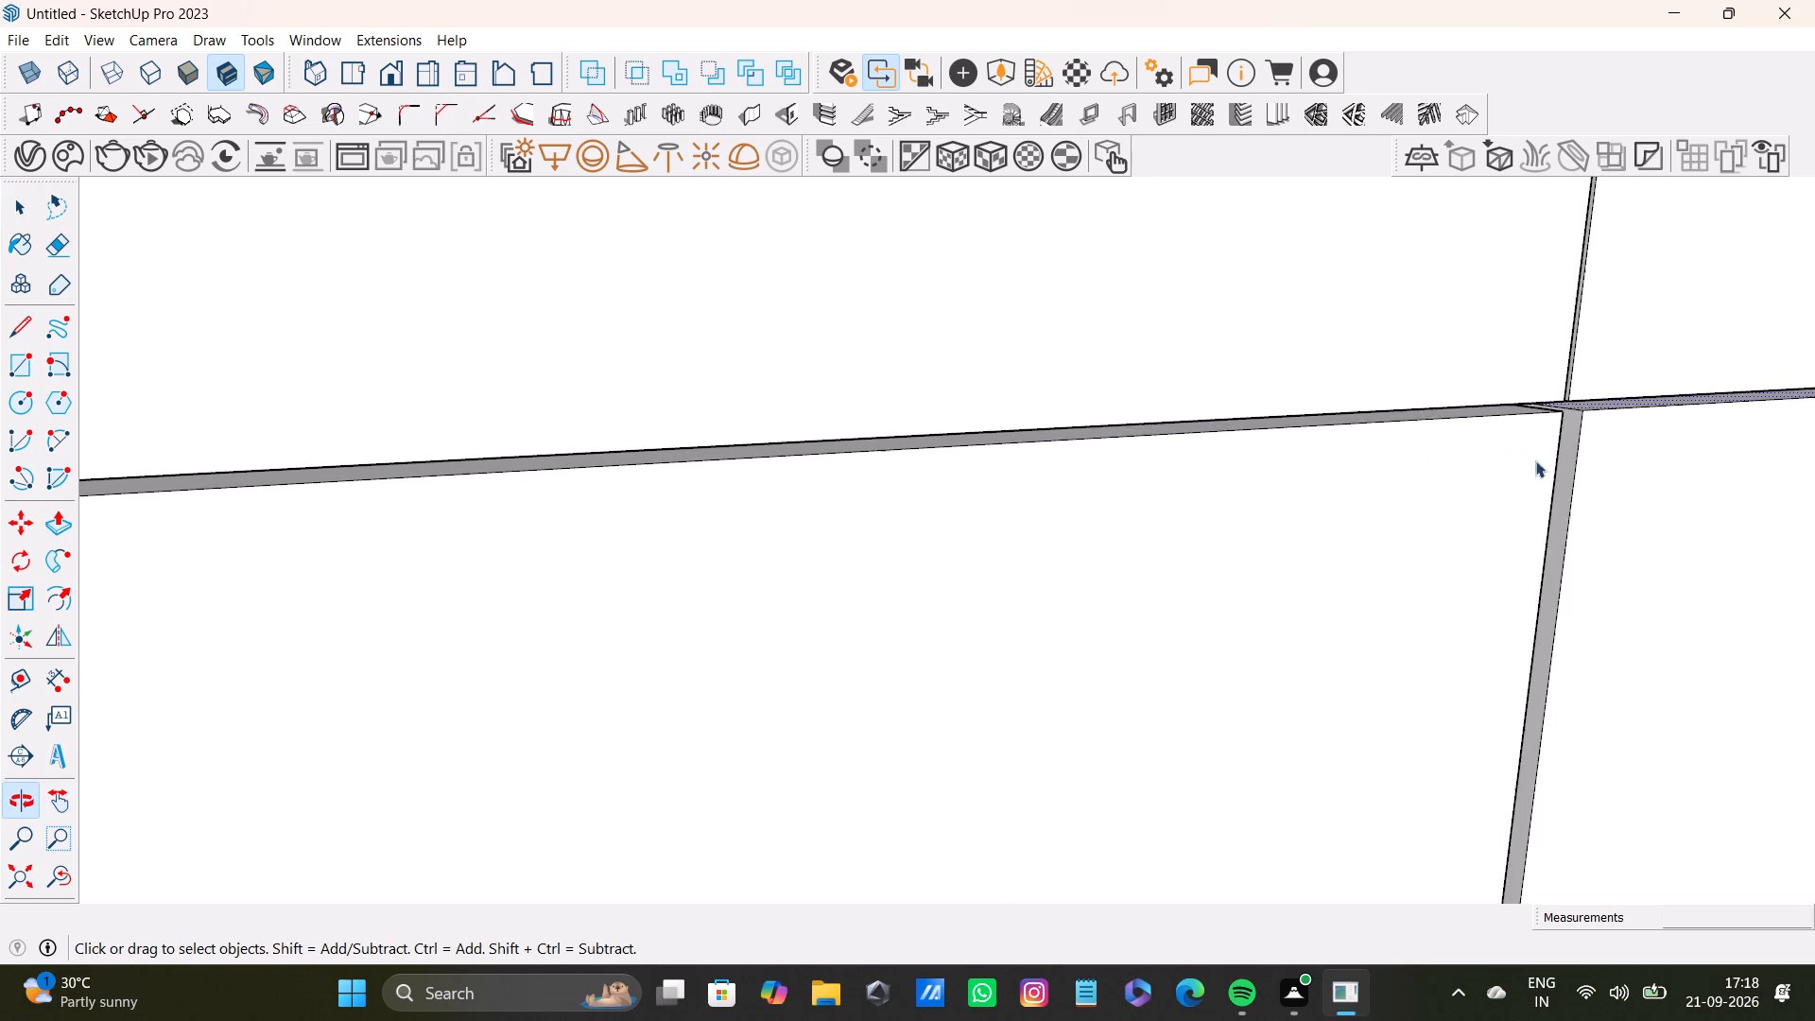
scroll(1404, 535, "down", 7)
middle_click_drag(1123, 611, 1440, 381)
scroll(1411, 413, "down", 11)
middle_click_drag(1308, 518, 1292, 611)
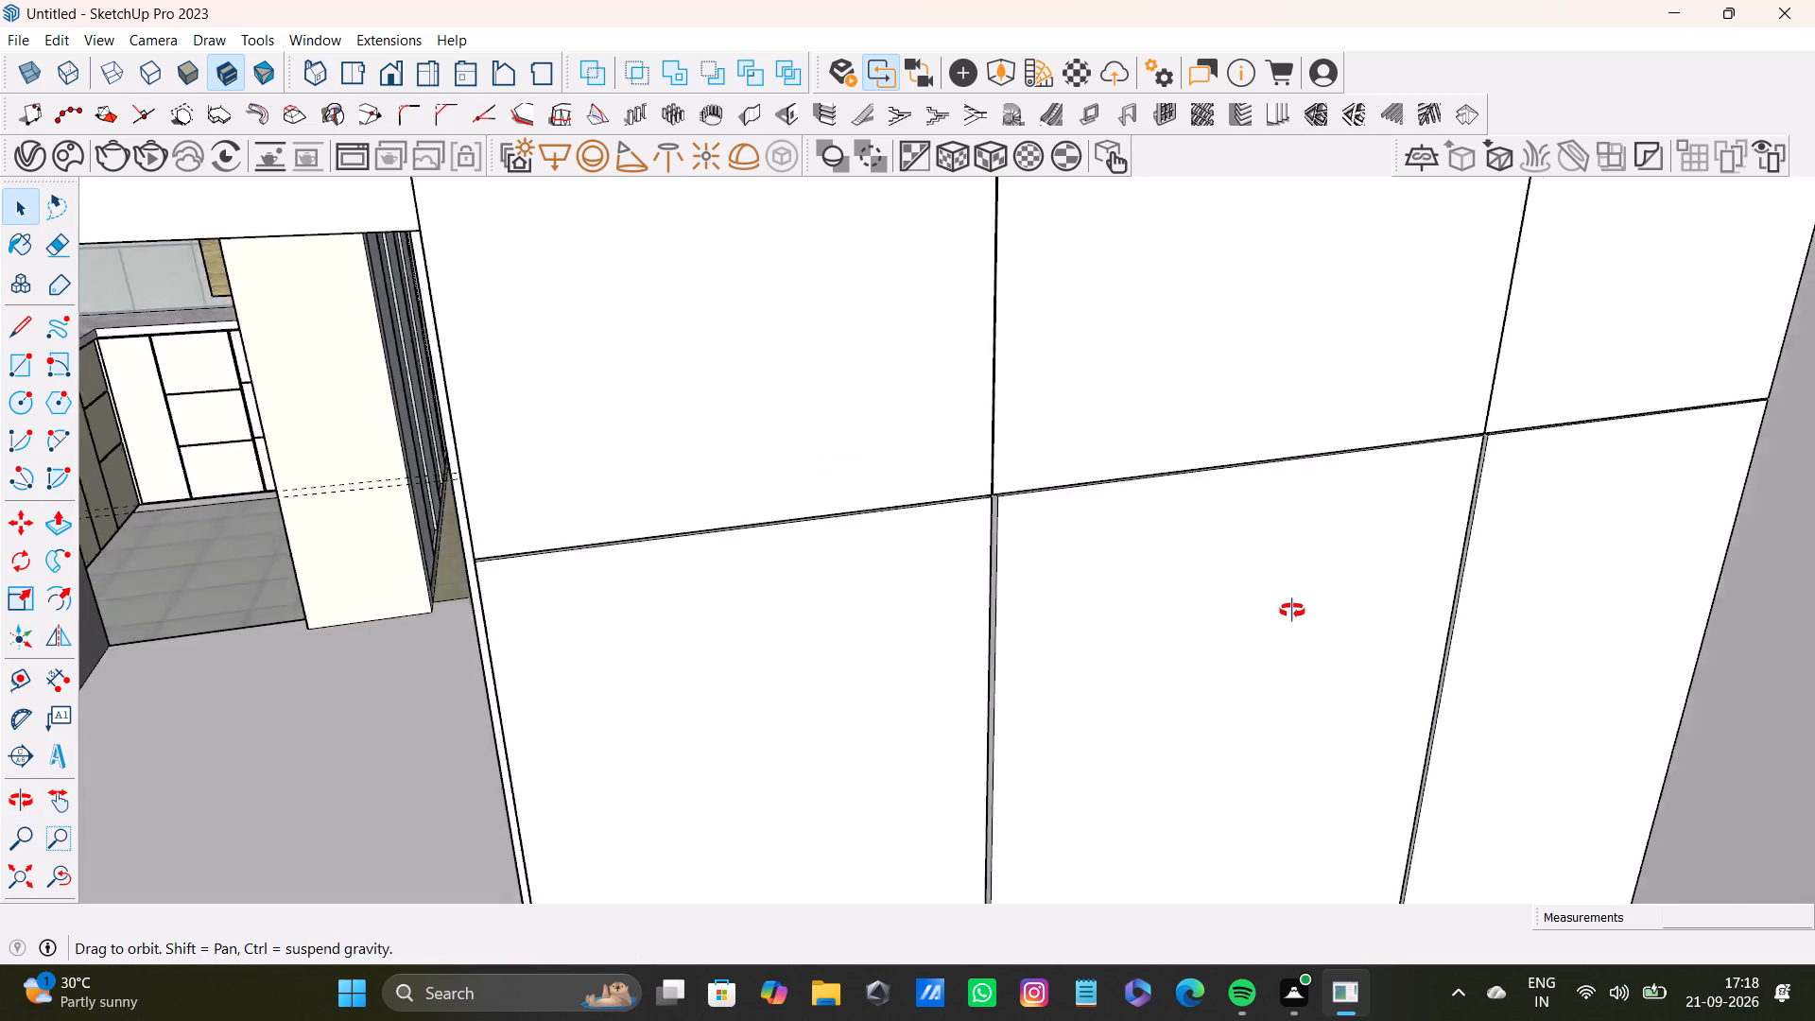
middle_click_drag(1292, 611, 1283, 646)
scroll(1276, 640, "down", 3)
middle_click_drag(1275, 640, 1267, 572)
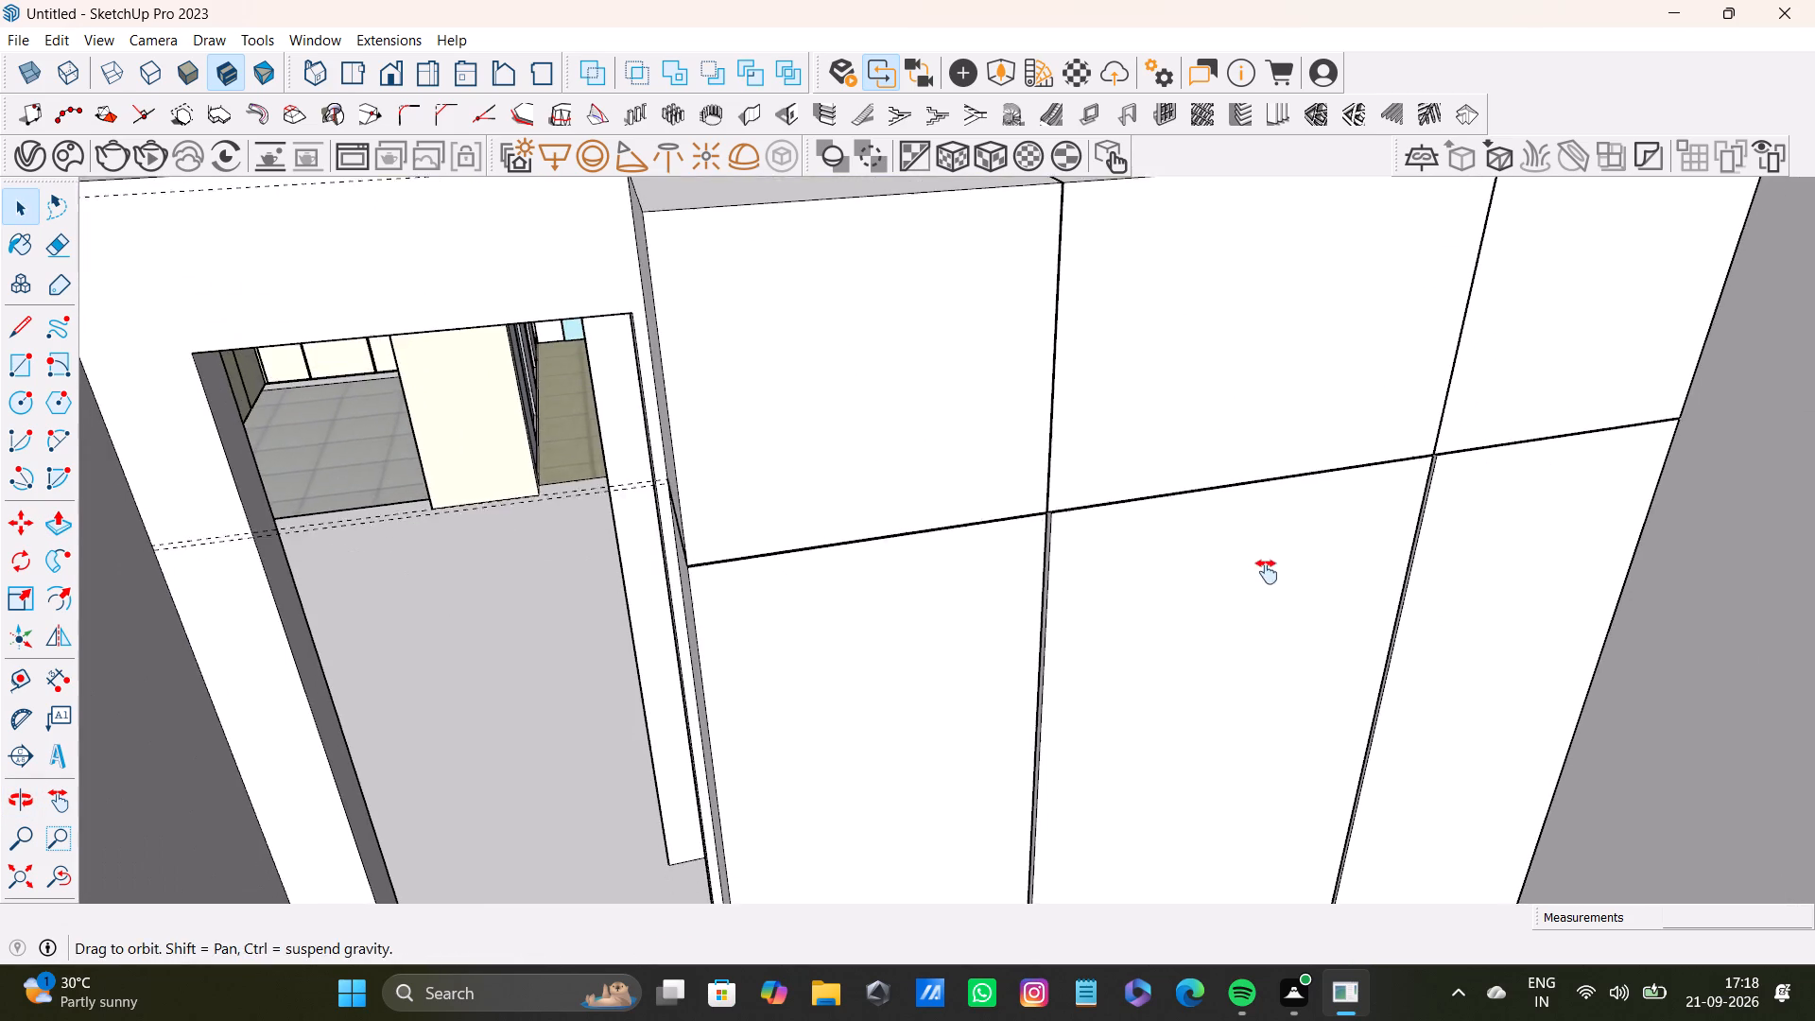
middle_click_drag(1267, 572, 1253, 542)
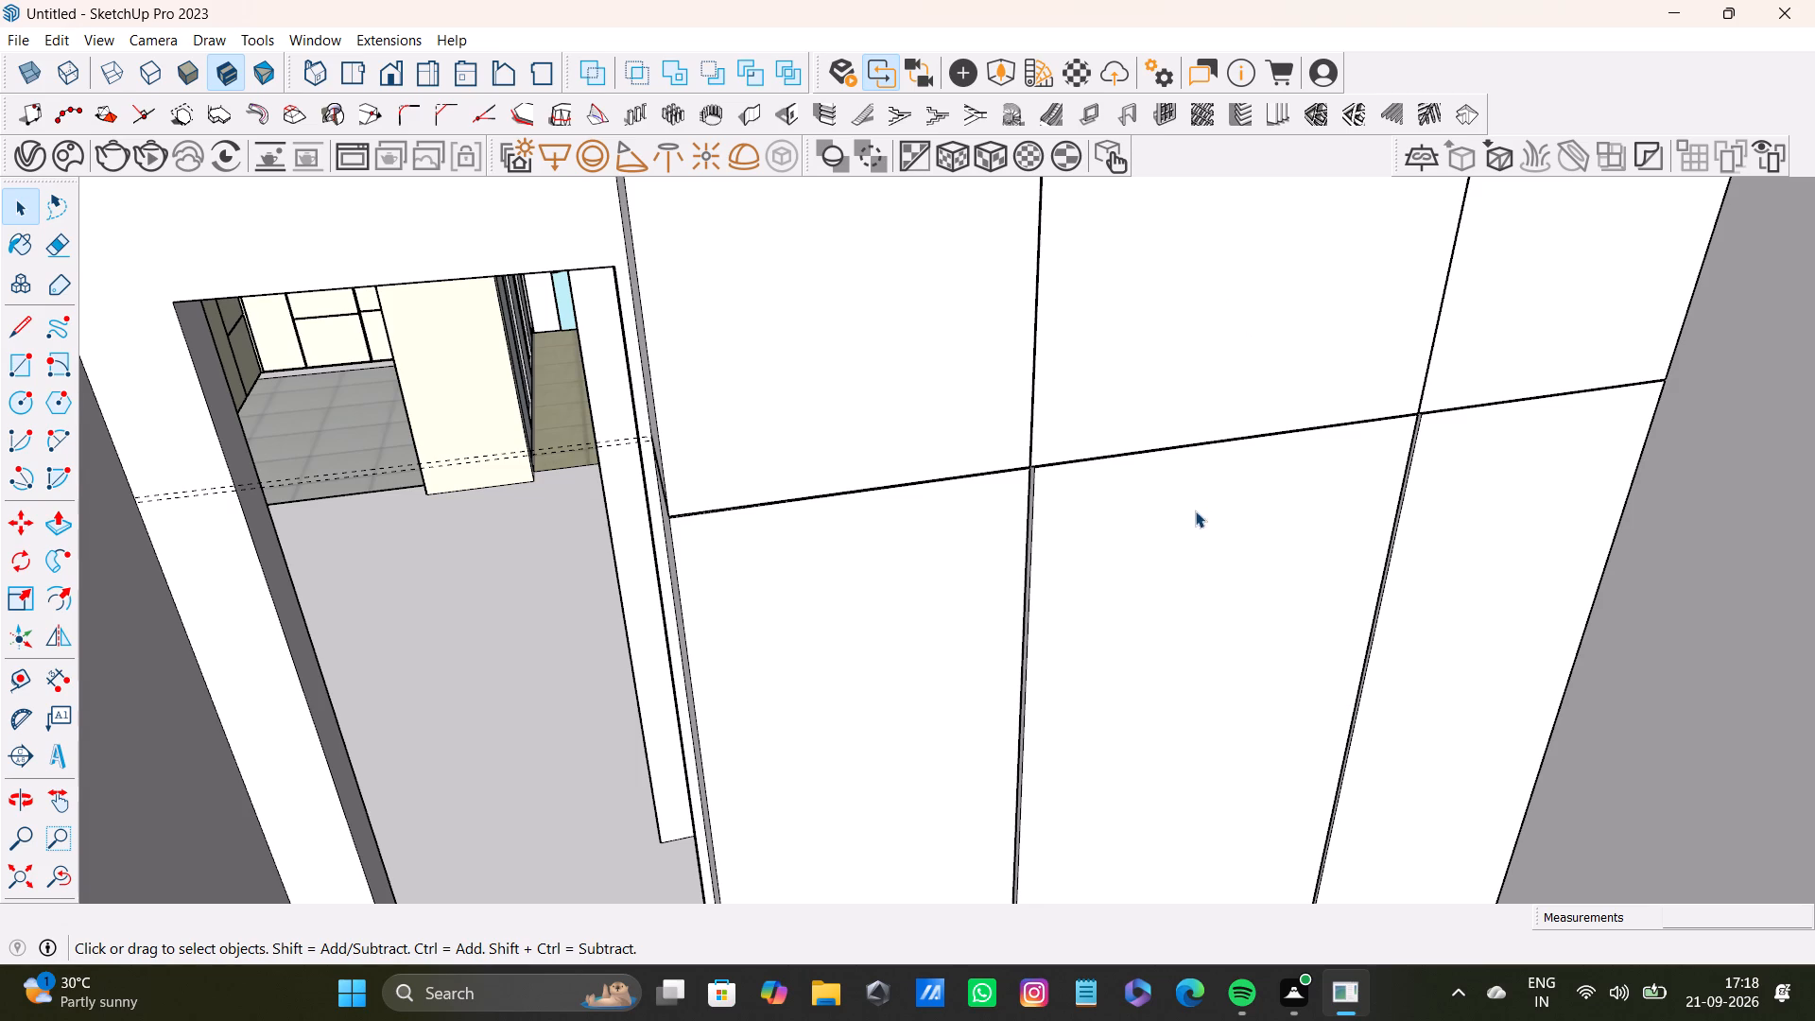
Extend the narrow side face of the middle lower panel 5/16" towards the panel beside the doorway, closing their vertical gap.
scroll(1195, 516, "down", 4)
middle_click_drag(1229, 562, 1052, 536)
scroll(949, 537, "up", 9)
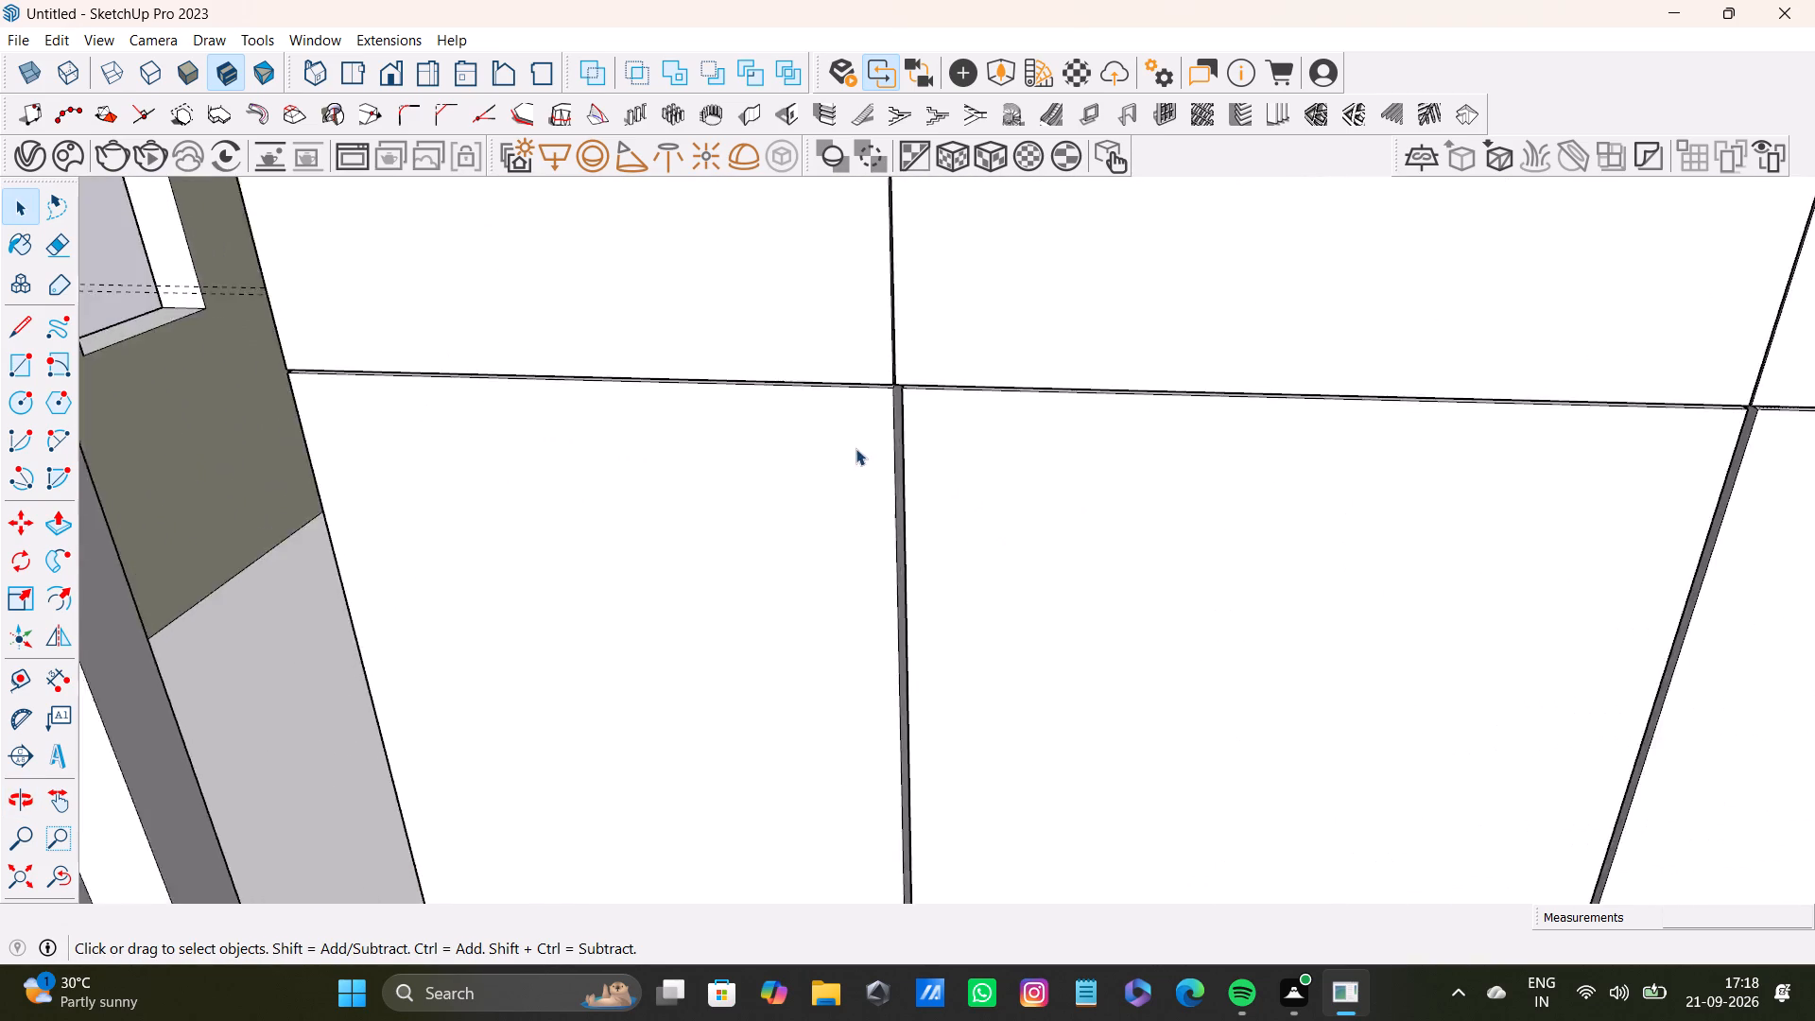
scroll(856, 448, "up", 4)
middle_click_drag(890, 436, 1007, 421)
scroll(1005, 388, "up", 9)
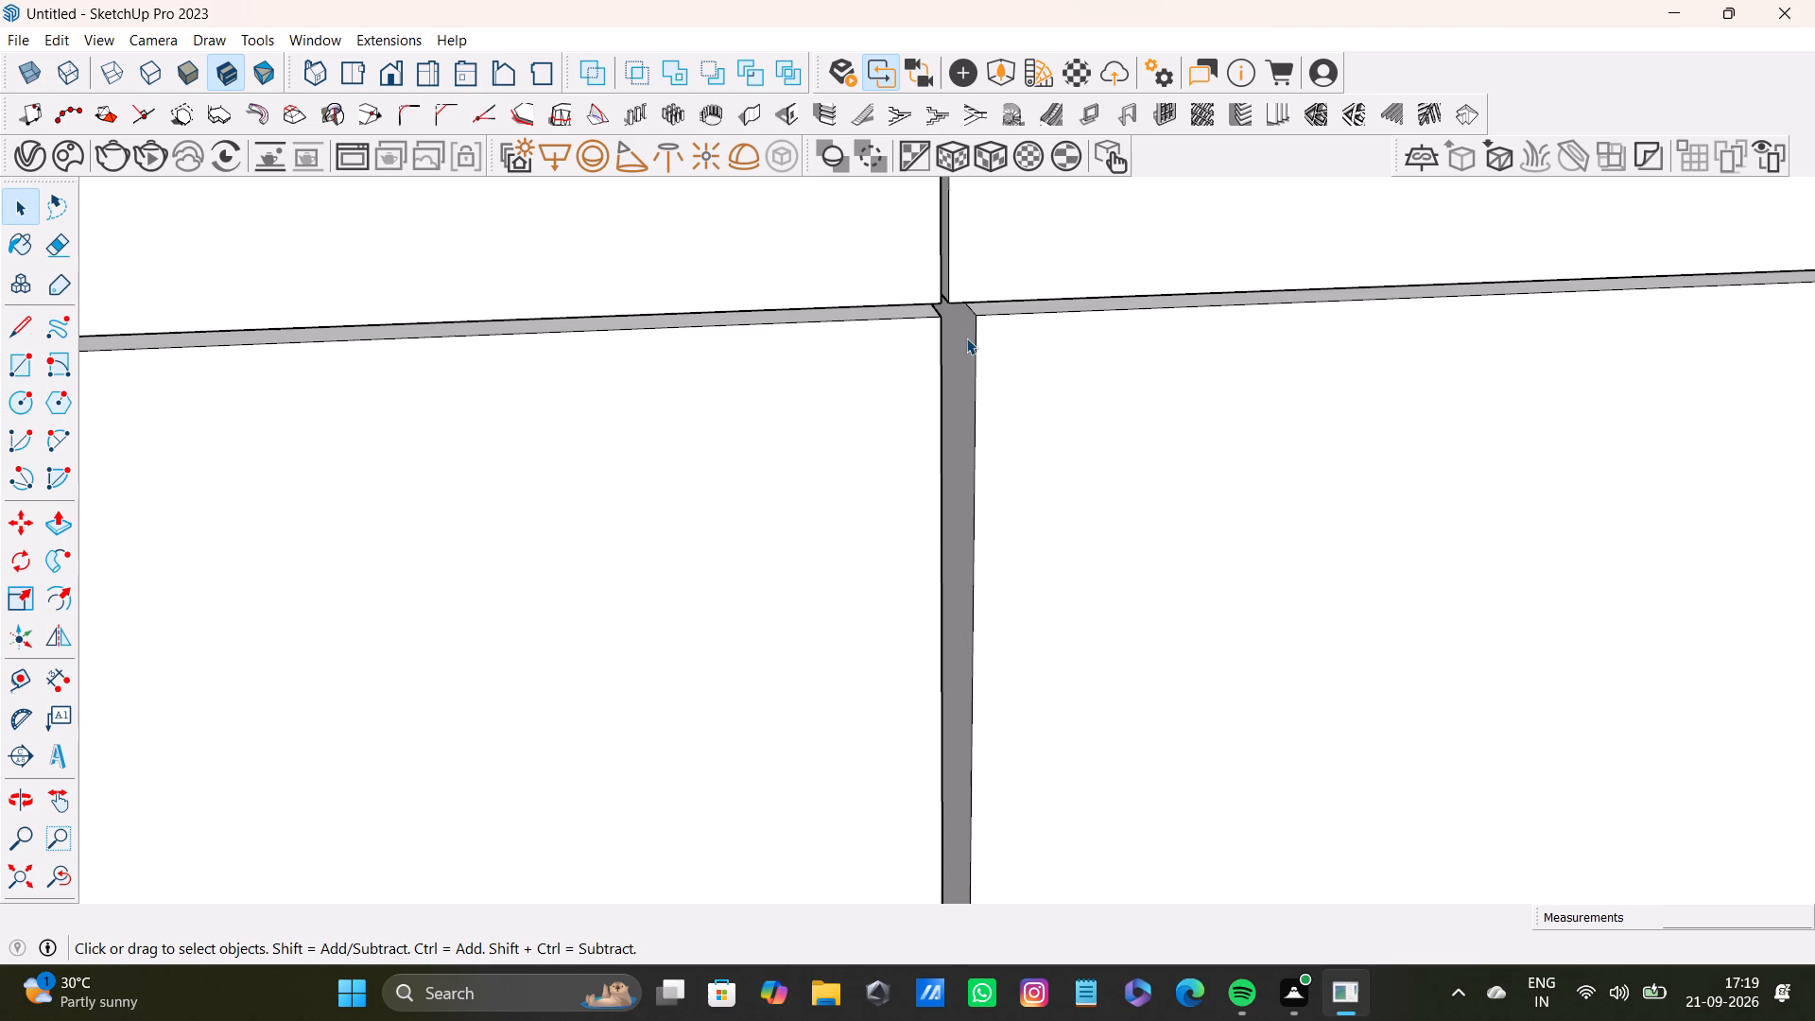
left_click(960, 337)
key("p")
left_click_drag(960, 337, 948, 285)
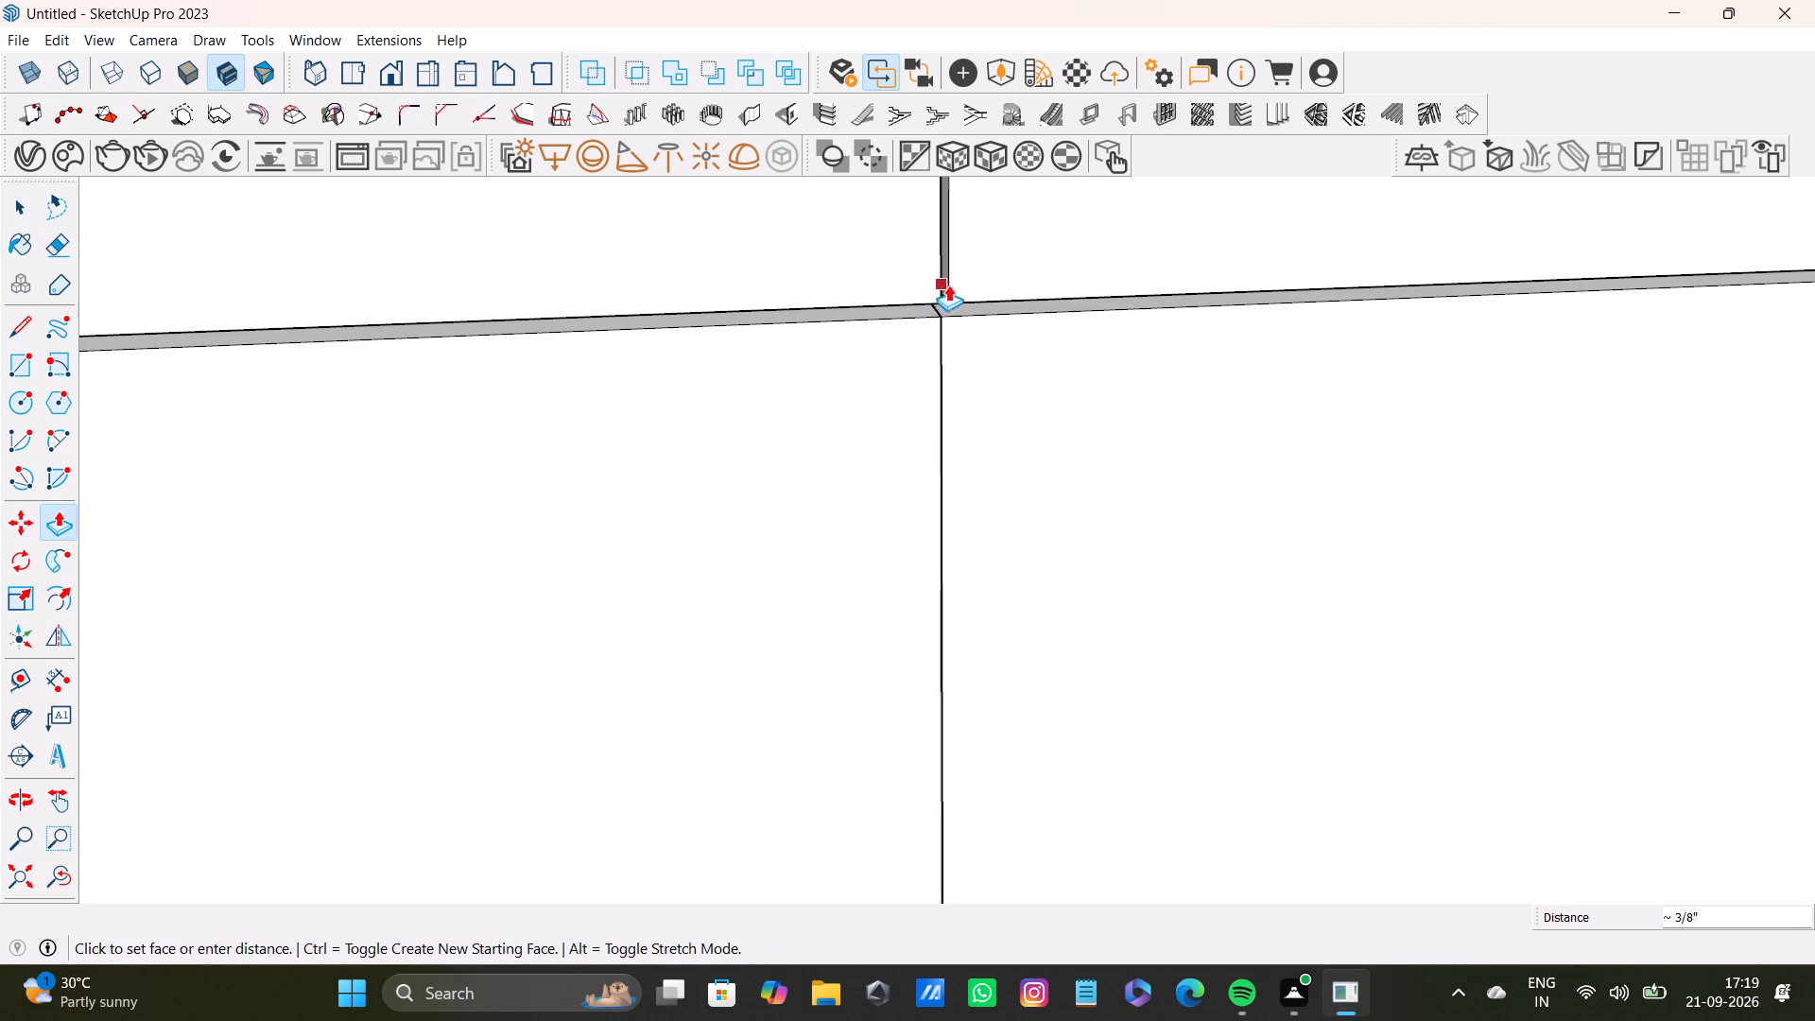
left_click_drag(948, 285, 952, 285)
scroll(965, 338, "down", 8)
middle_click_drag(1329, 434, 1187, 456, "shift")
scroll(813, 376, "up", 3)
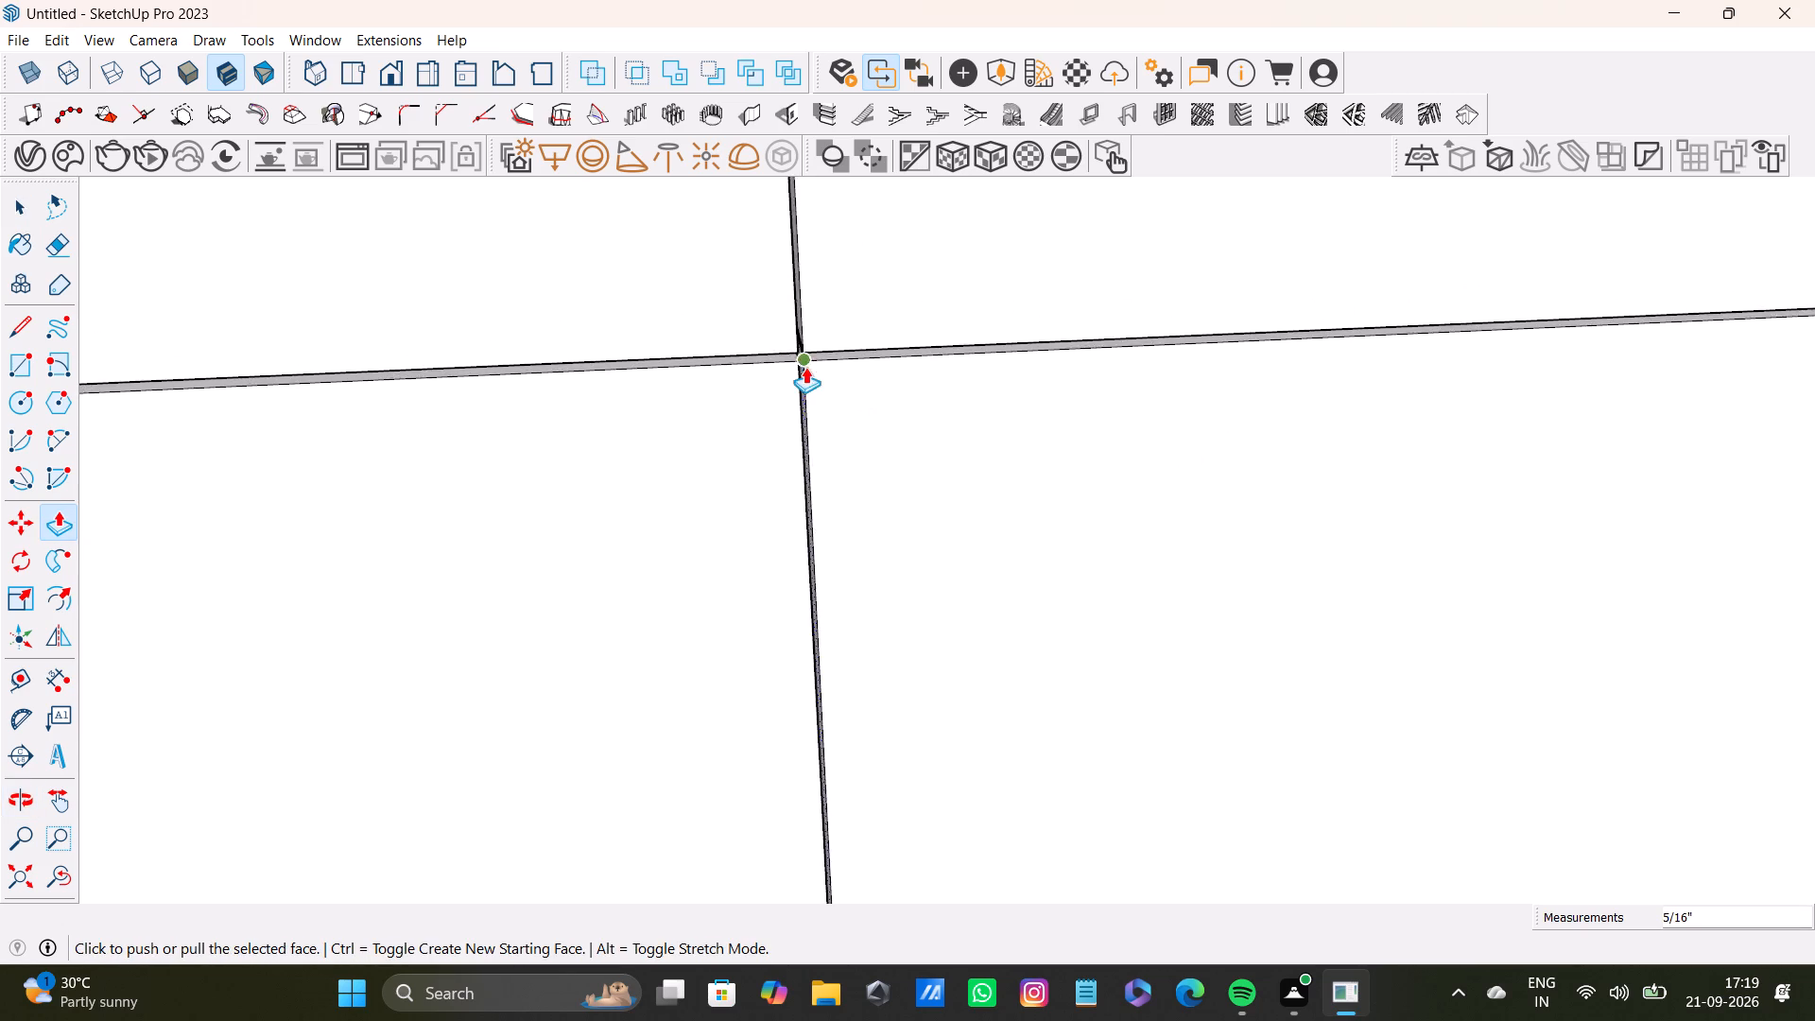
Pull the narrow side face at the joint between the doorway-side and middle lower panels across to the adjoining panel.
scroll(805, 367, "up", 14)
left_click_drag(806, 372, 814, 286)
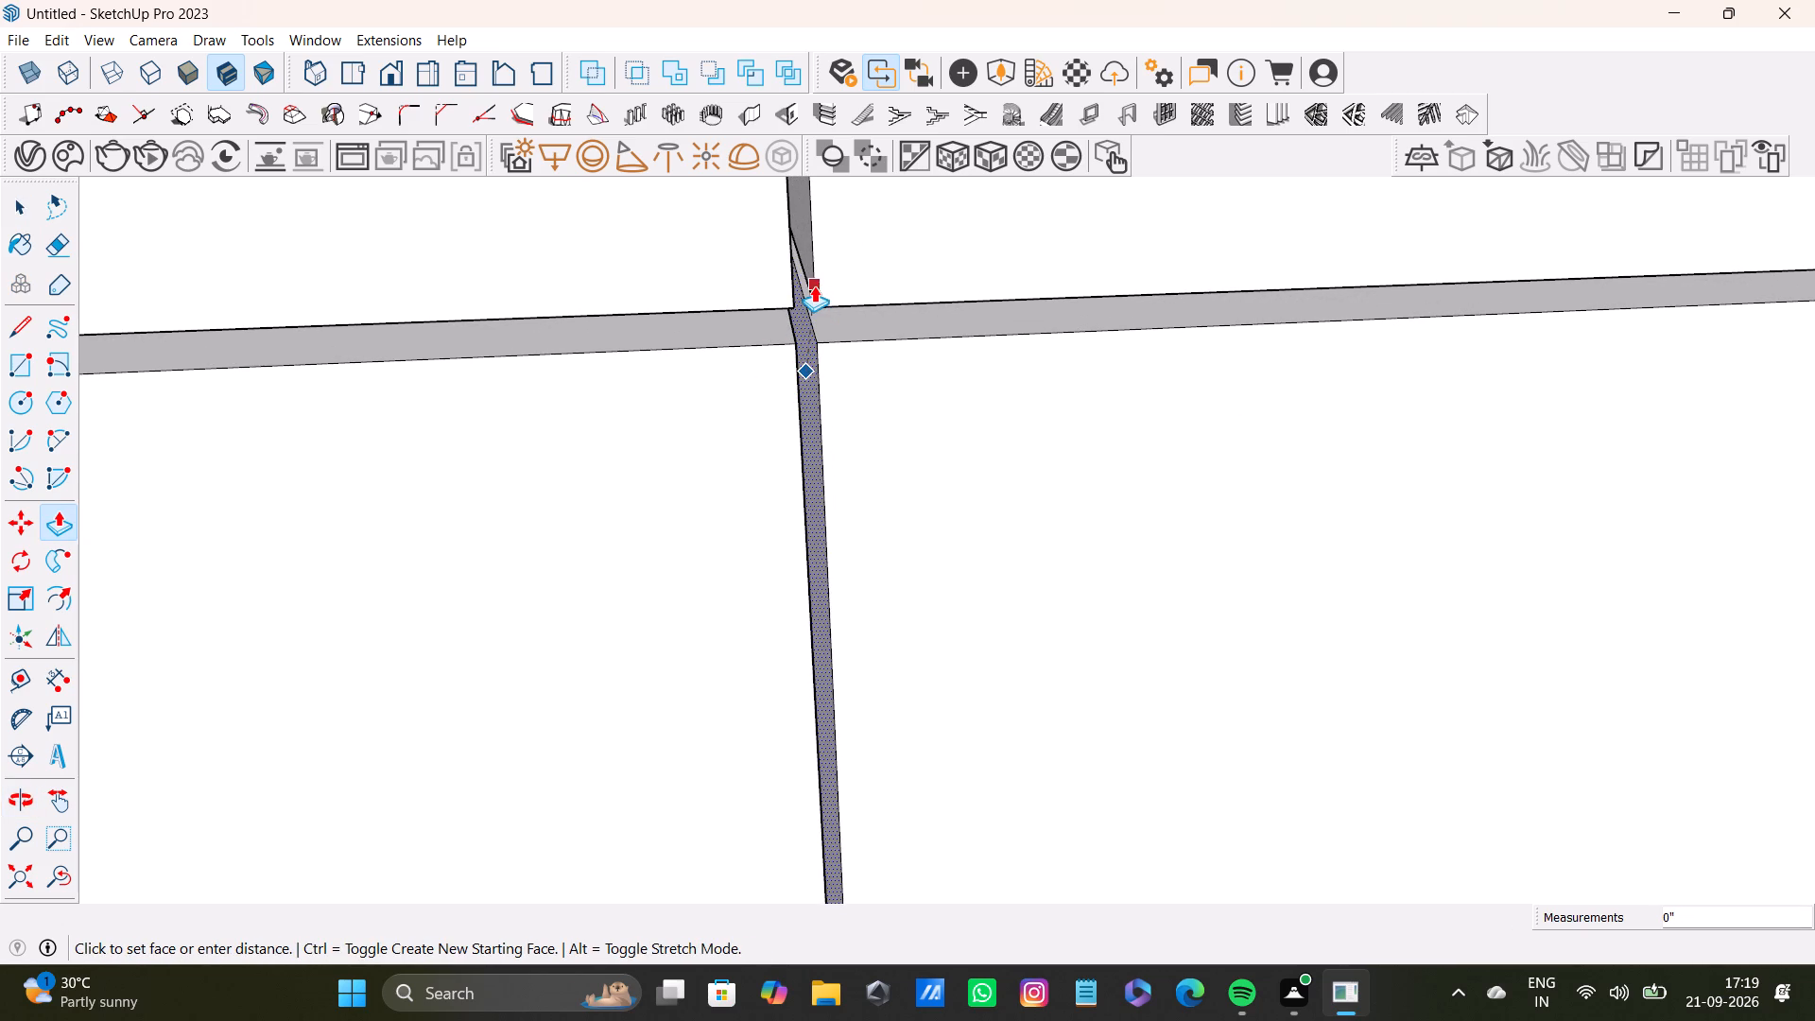
left_click_drag(814, 286, 814, 285)
Extend the narrow side face at the joint between the middle and outer lower panels 5/16", closing their vertical gap.
scroll(792, 349, "down", 20)
scroll(792, 349, "down", 4)
middle_click_drag(907, 420, 673, 483, "shift")
scroll(1556, 449, "up", 3)
middle_click_drag(1539, 449, 1317, 452, "shift")
scroll(1184, 444, "up", 8)
middle_click_drag(1137, 424, 1171, 412)
scroll(1147, 413, "up", 3)
key("space")
left_click(1163, 392)
key("p")
left_click_drag(1161, 382, 1149, 342)
scroll(1138, 430, "down", 20)
scroll(1138, 430, "down", 1)
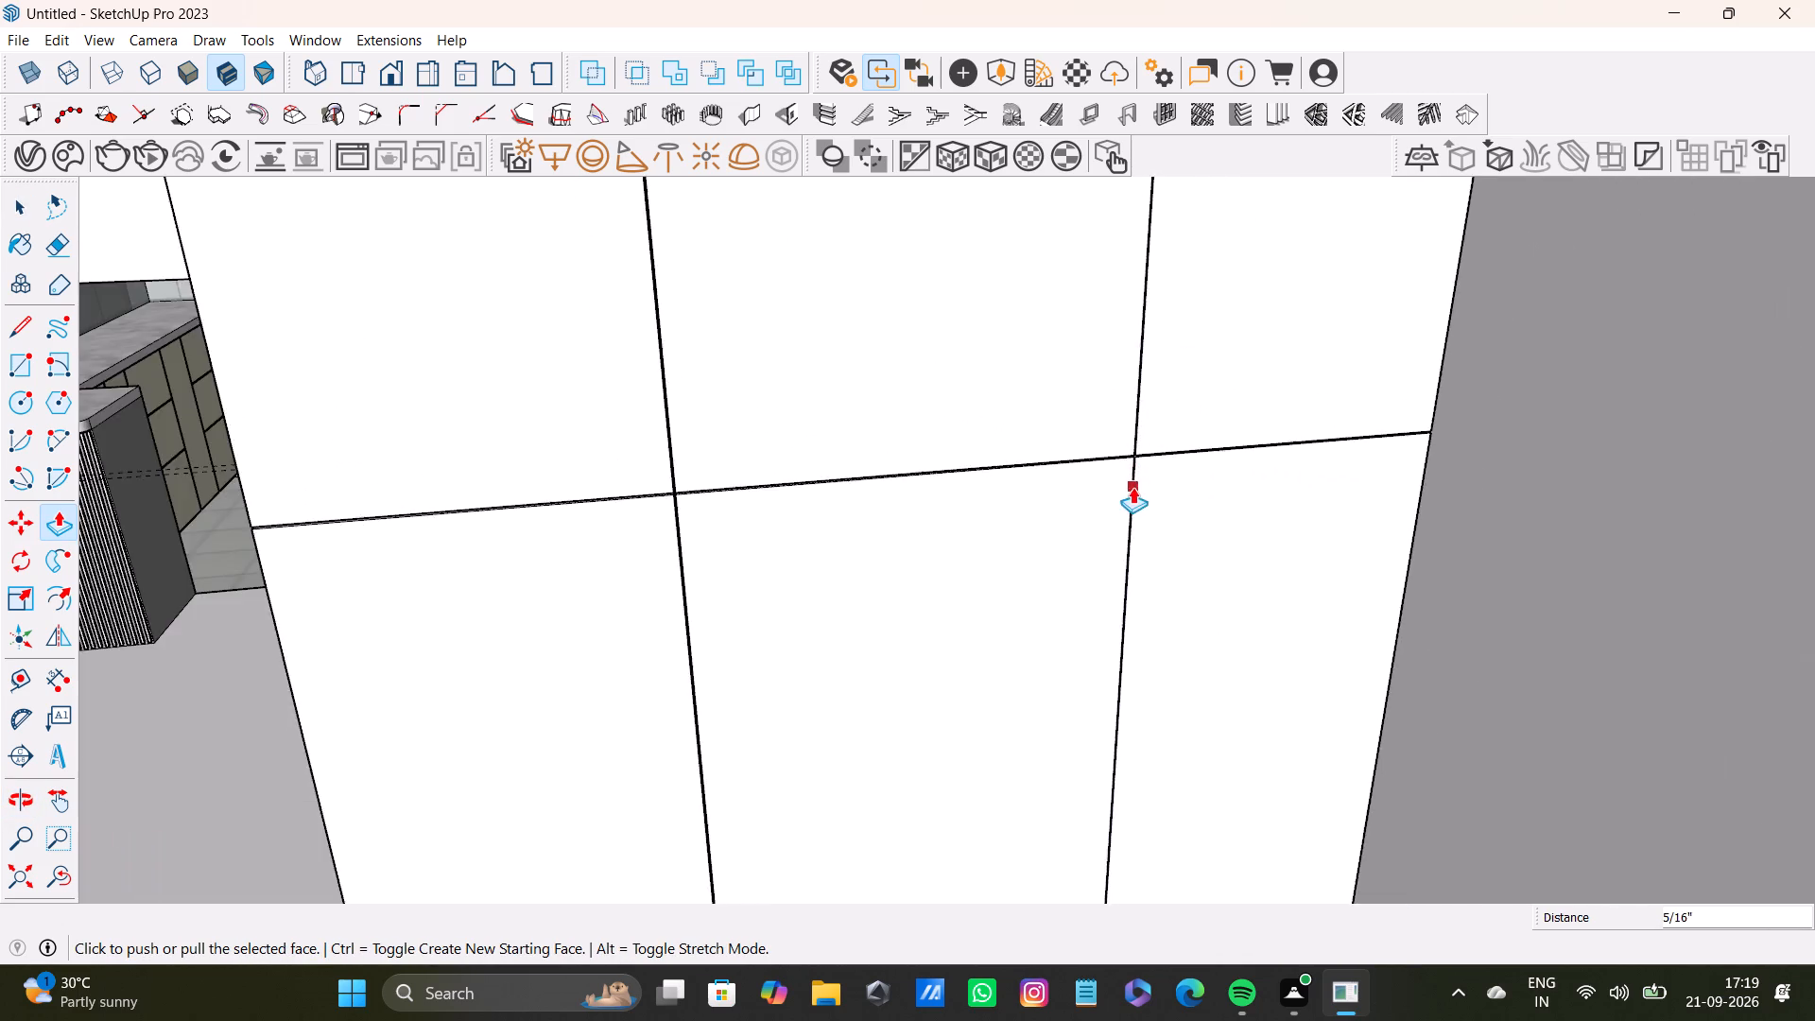
Examine the joints across the whole cabinet front and how the cabinet sits within the room.
middle_click_drag(1132, 487, 1297, 434, "shift")
scroll(665, 534, "down", 3)
middle_click_drag(678, 542, 665, 506)
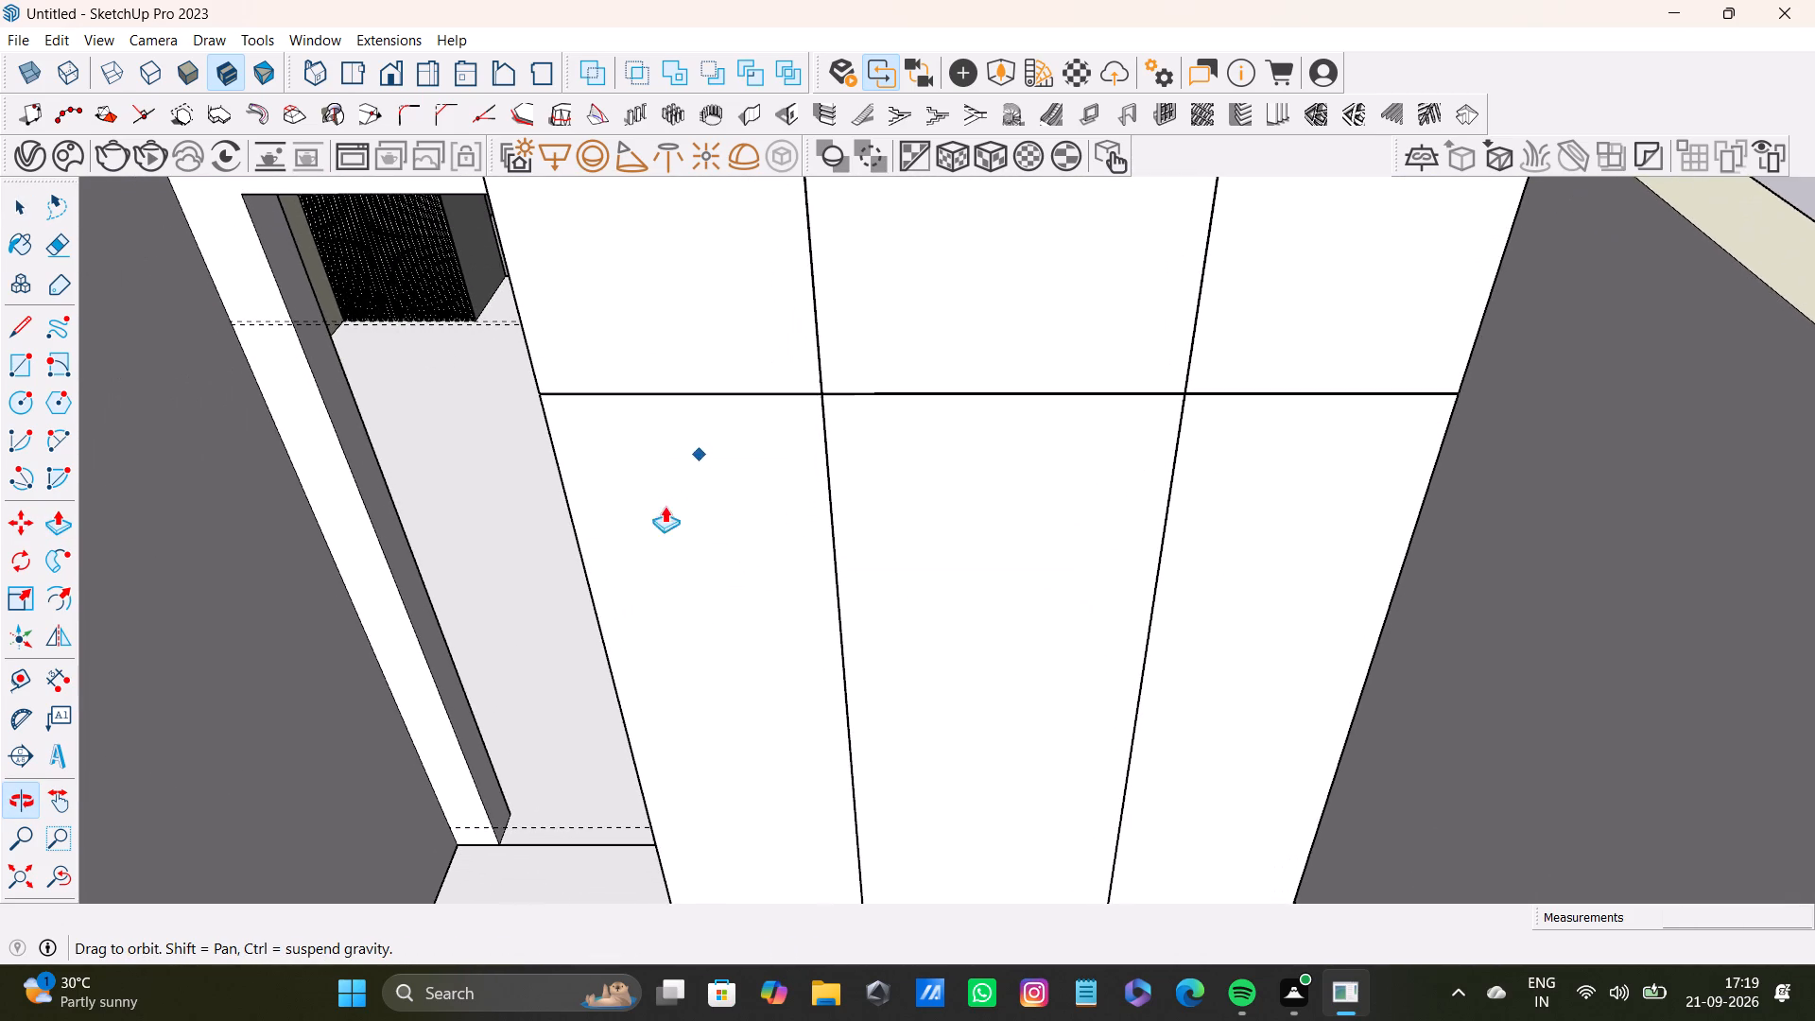
middle_click_drag(838, 625, 905, 712)
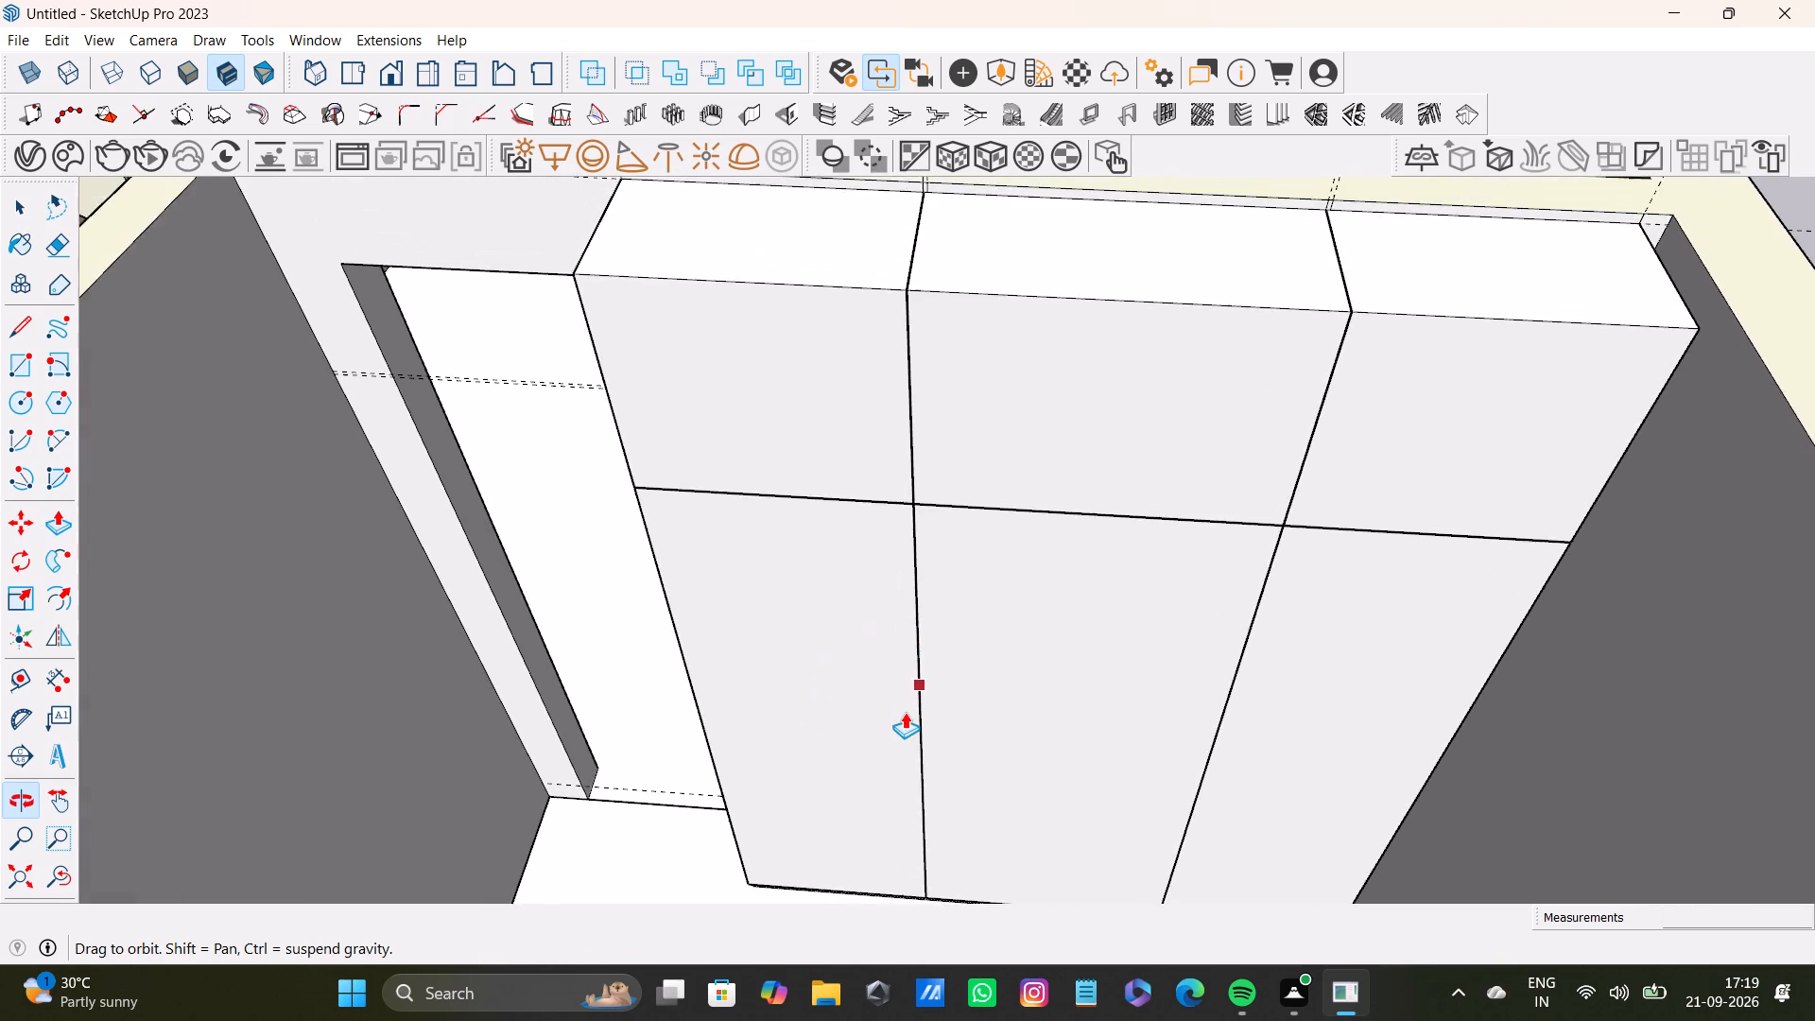
middle_click_drag(905, 712, 904, 711)
middle_click_drag(919, 701, 1010, 652)
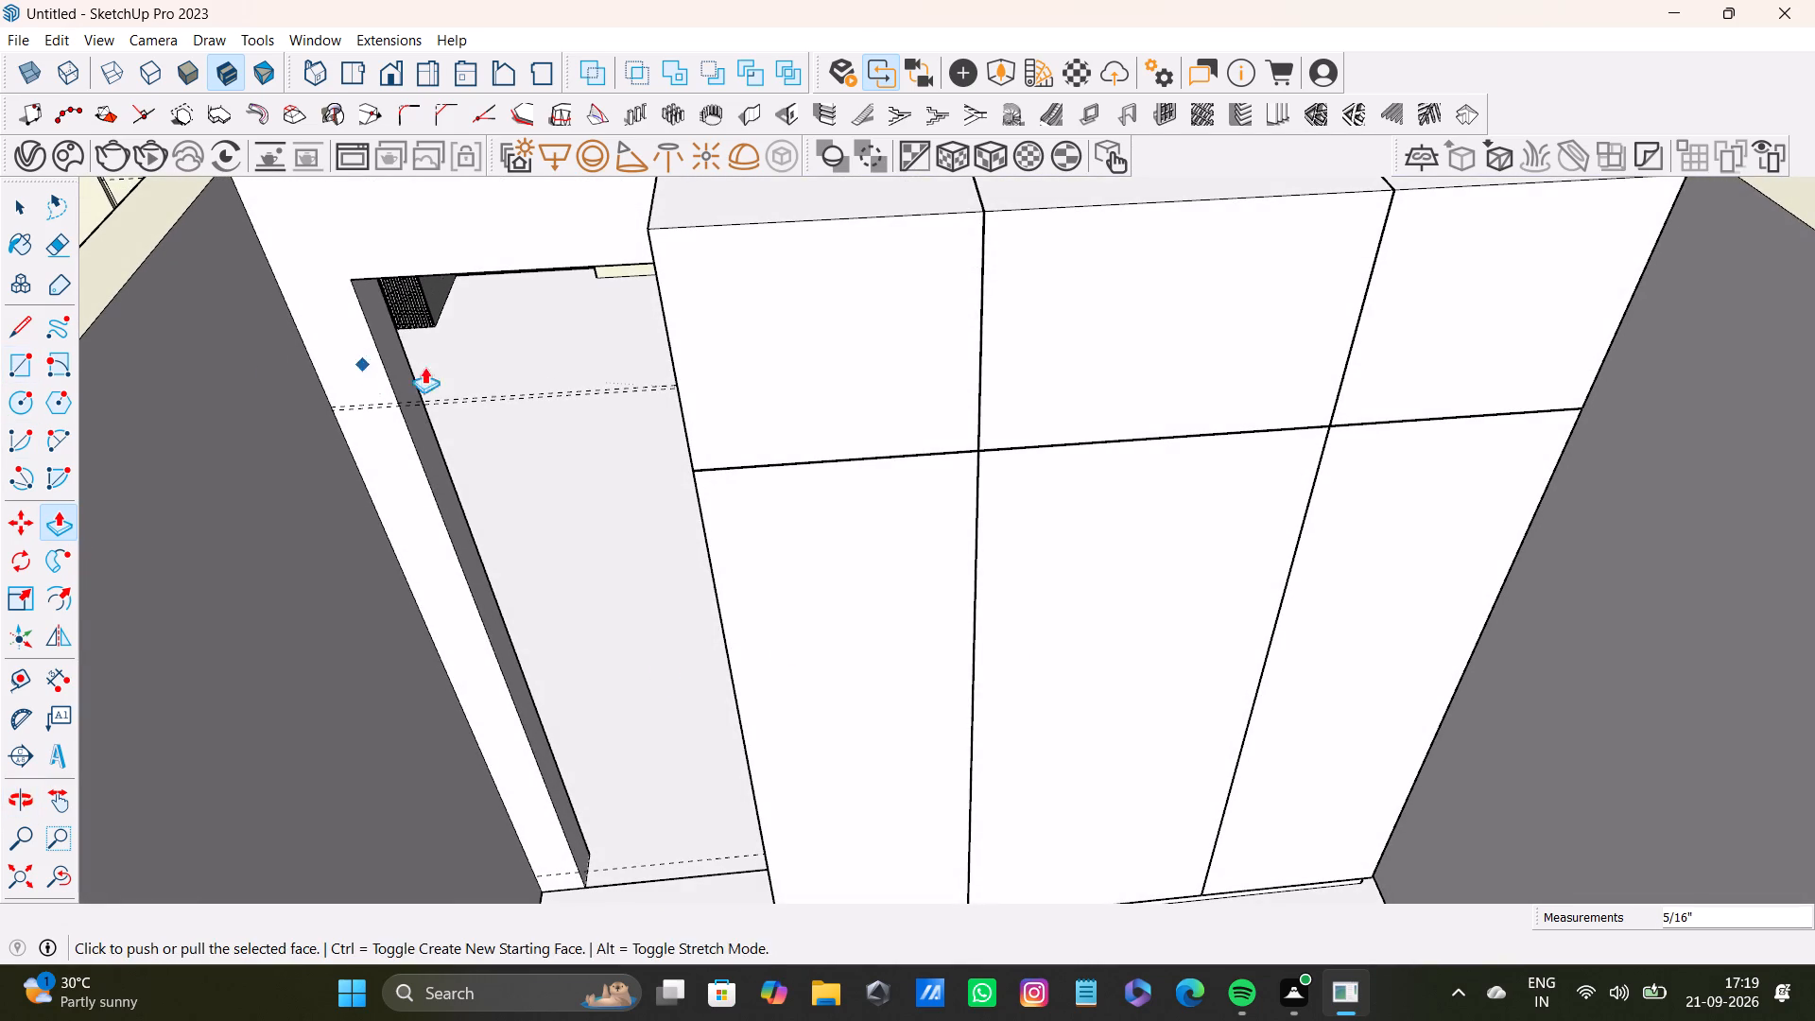
left_click(866, 385, "shift")
key("space")
left_click(866, 385)
left_click(841, 645, "shift")
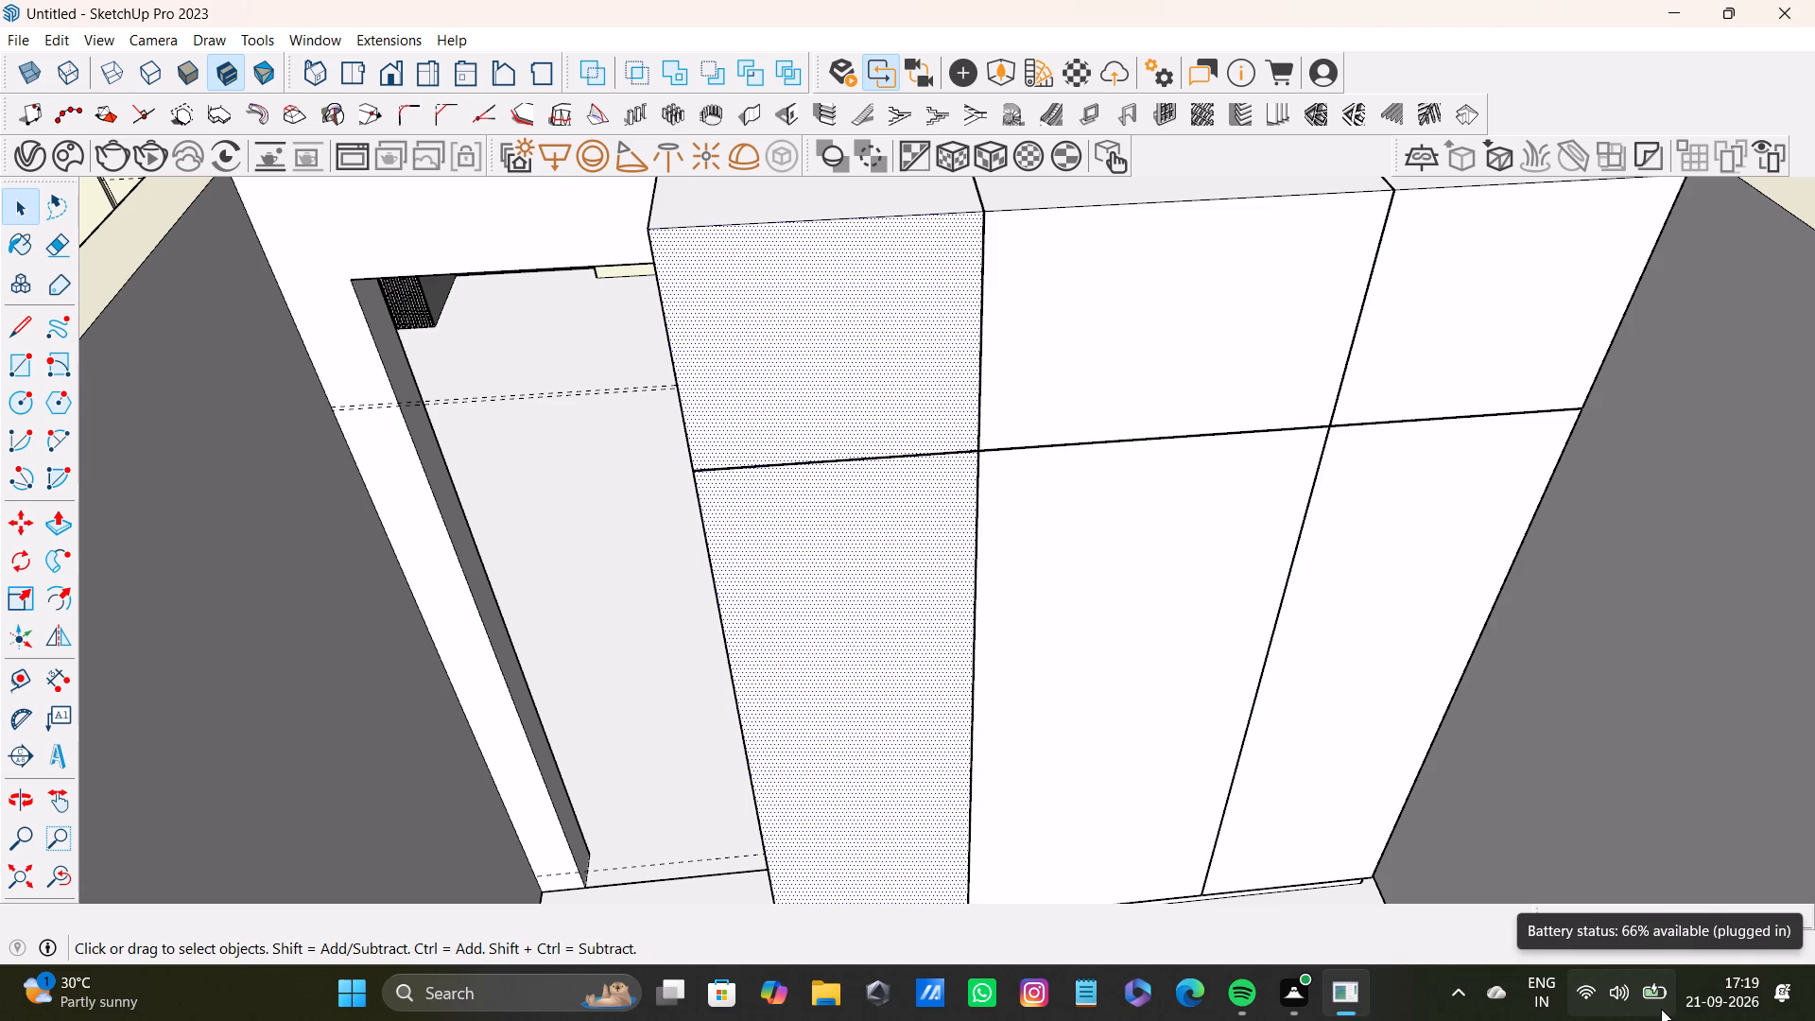
key("space")
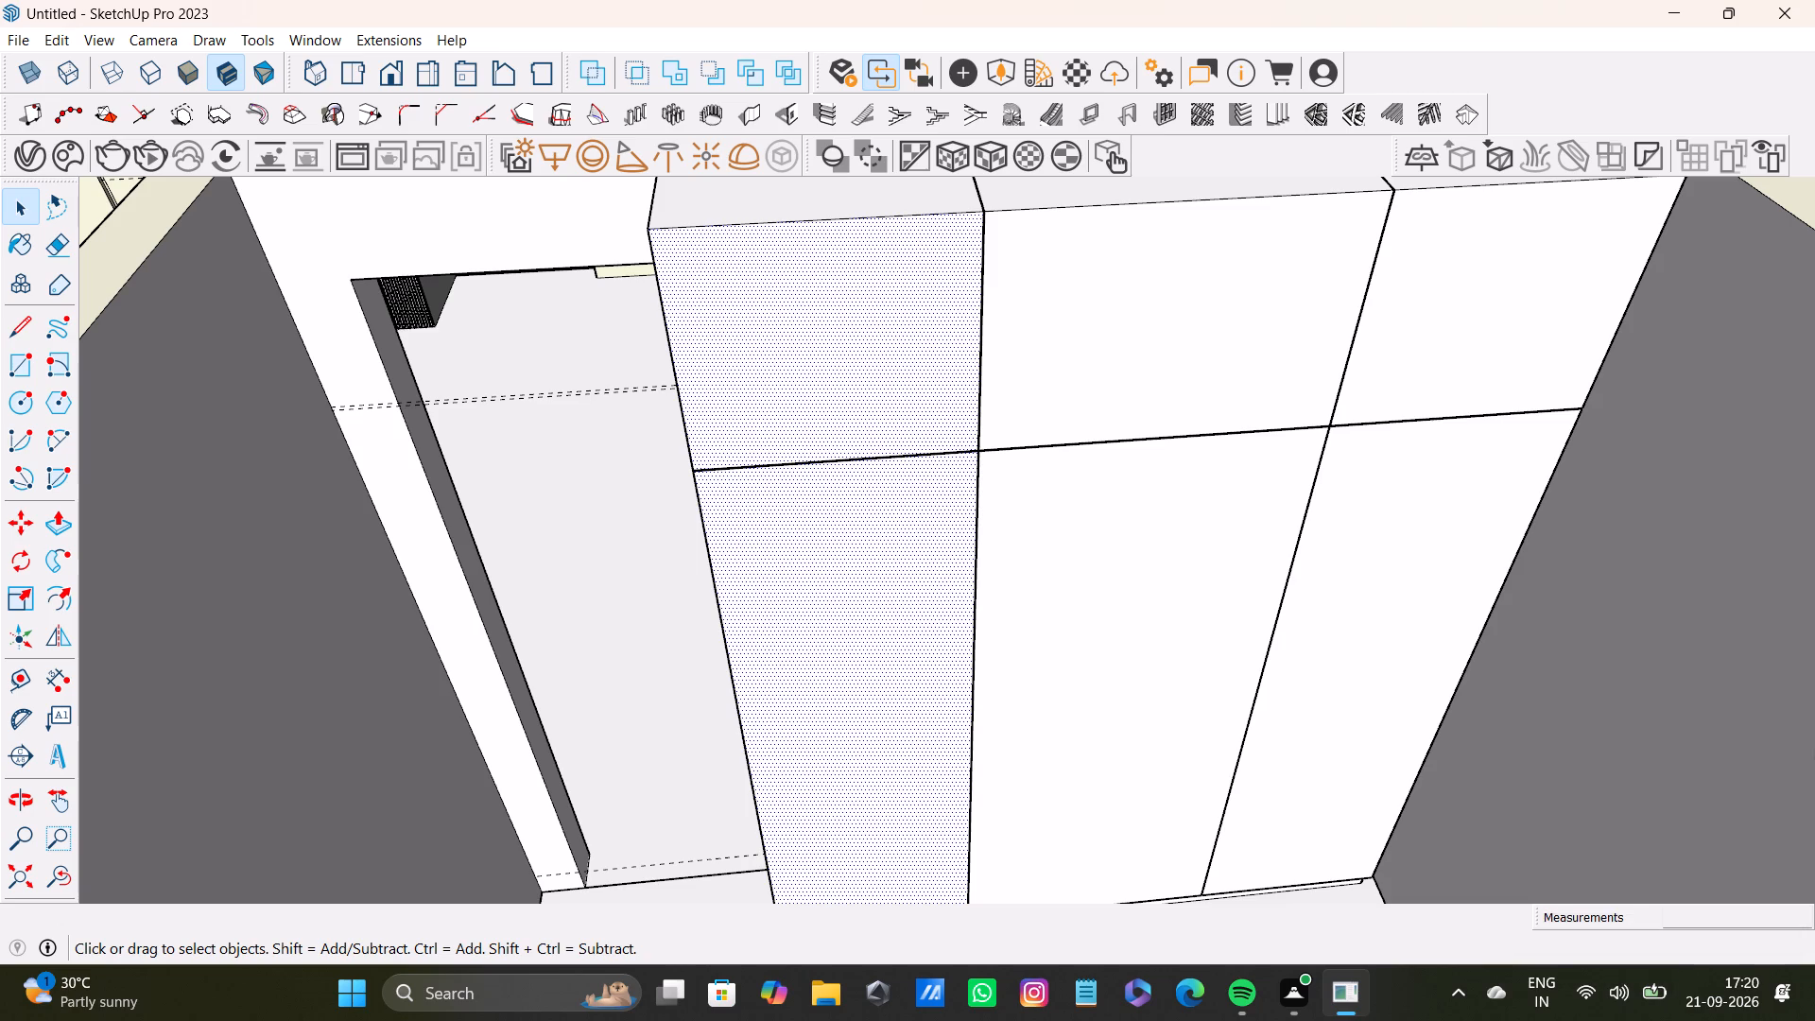
key("space")
scroll(902, 535, "down", 8)
middle_click_drag(925, 544, 1046, 538, "shift")
middle_click_drag(1155, 567, 1098, 508)
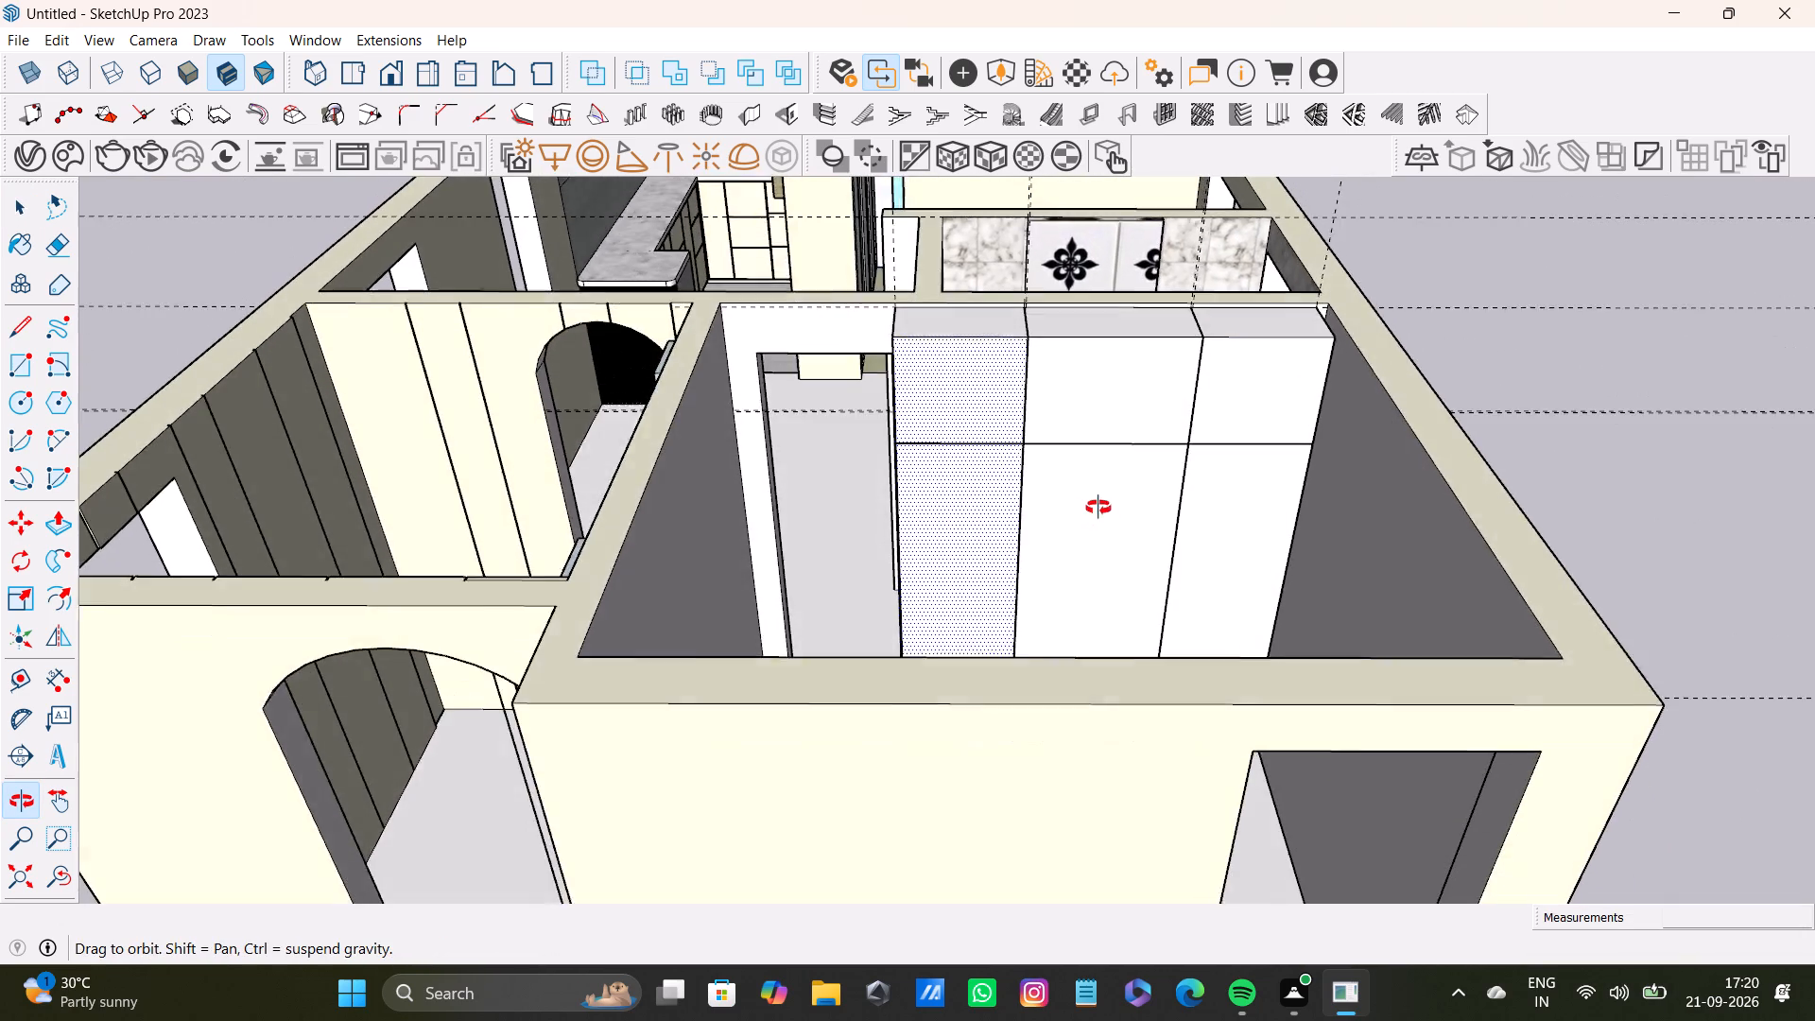
middle_click_drag(1098, 508, 1091, 507)
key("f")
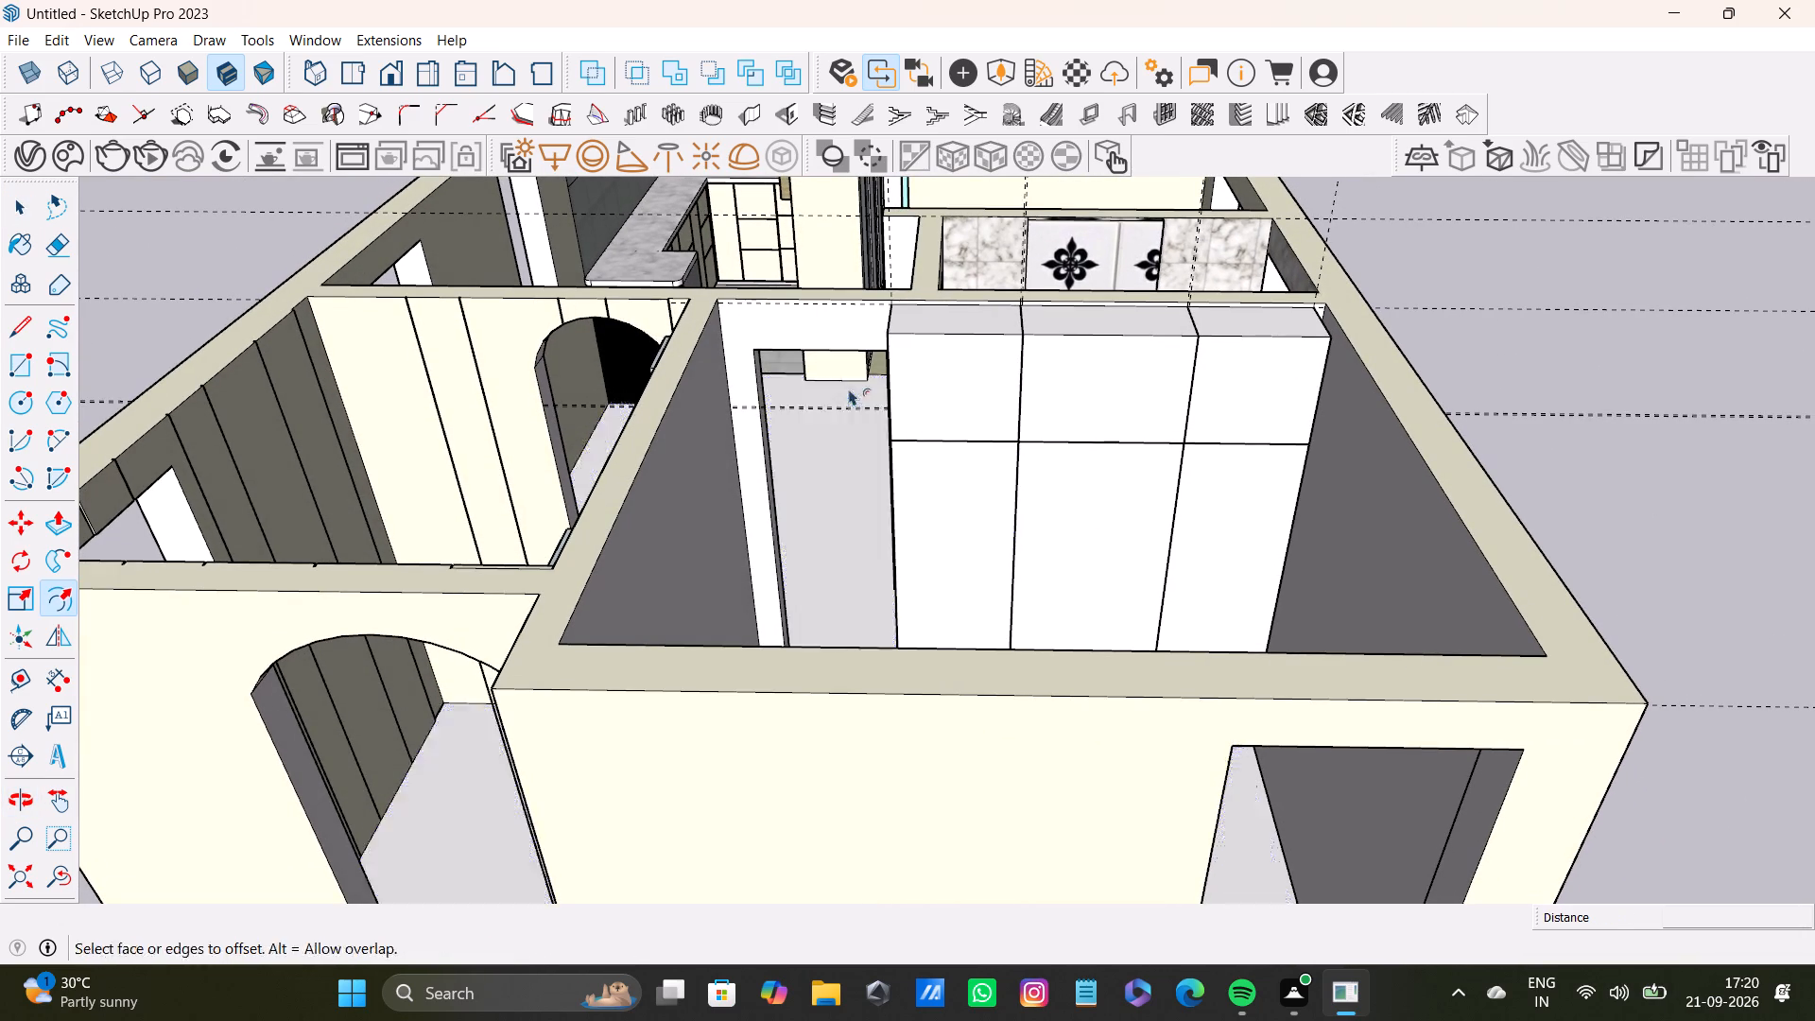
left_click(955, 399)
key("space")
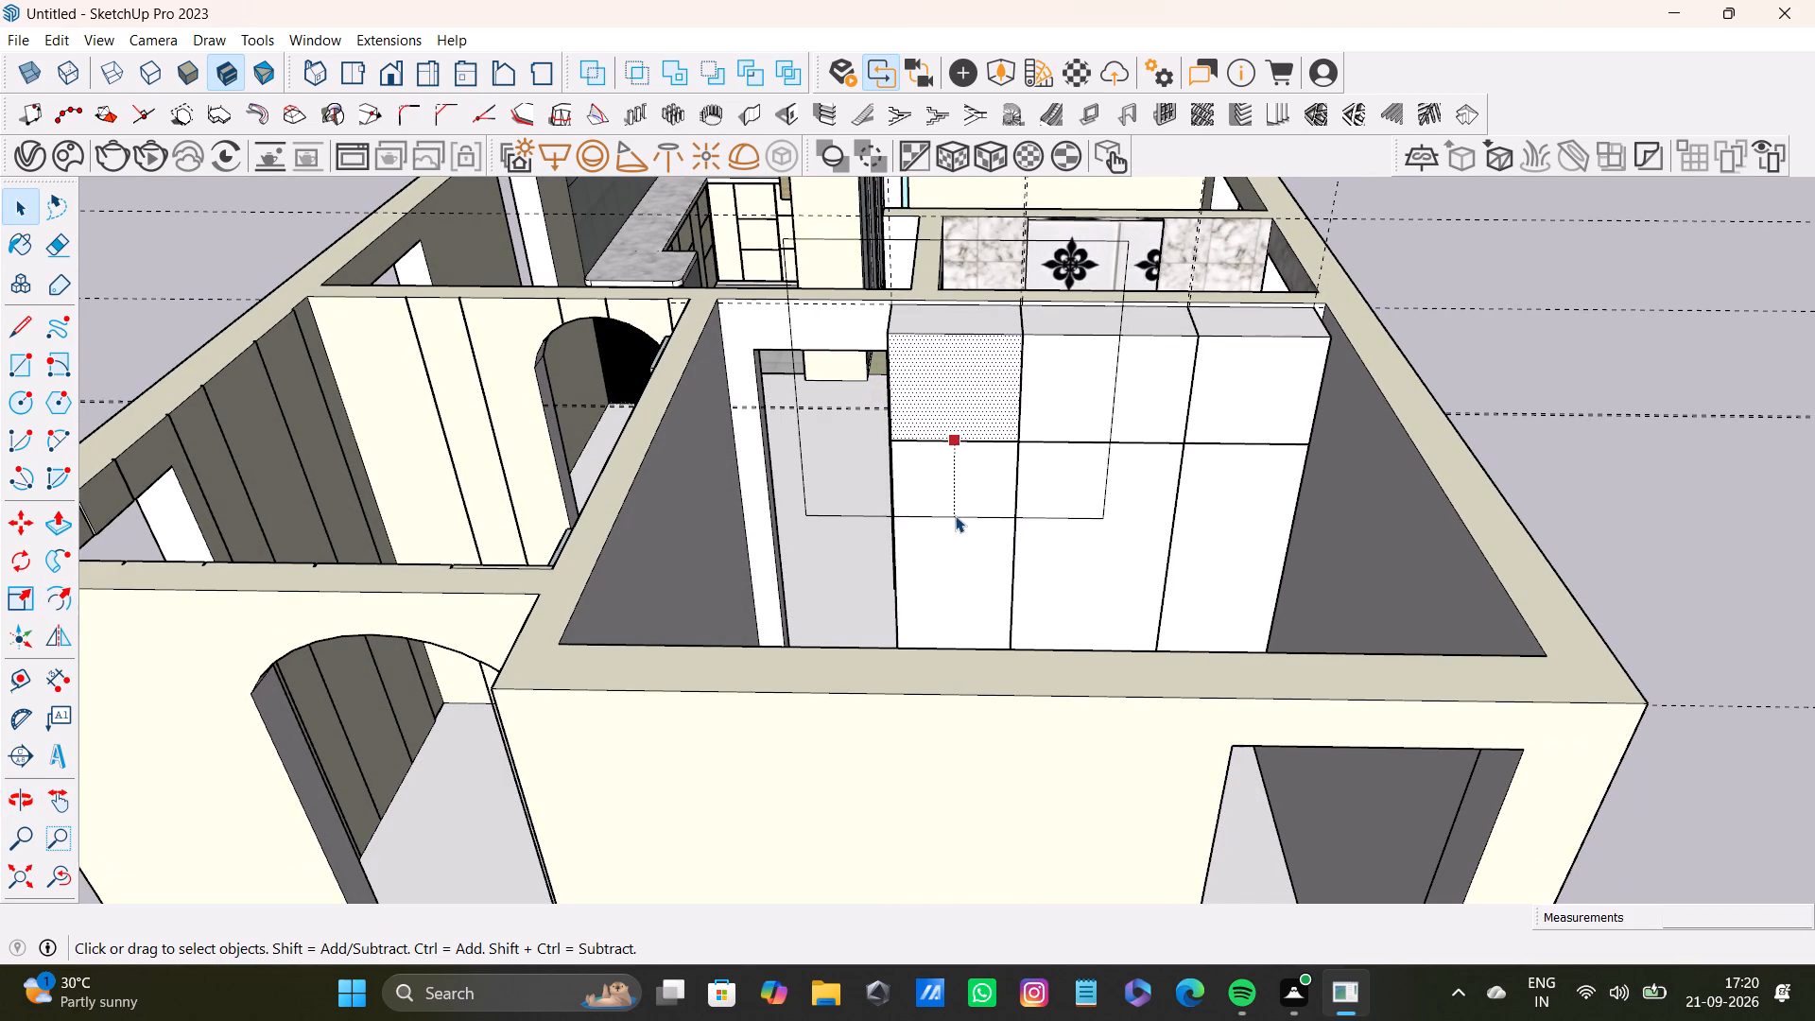
Offset the outline of the lower panel beside the doorway slightly inward to form a narrow border.
scroll(955, 510, "down", 7)
scroll(946, 488, "up", 9)
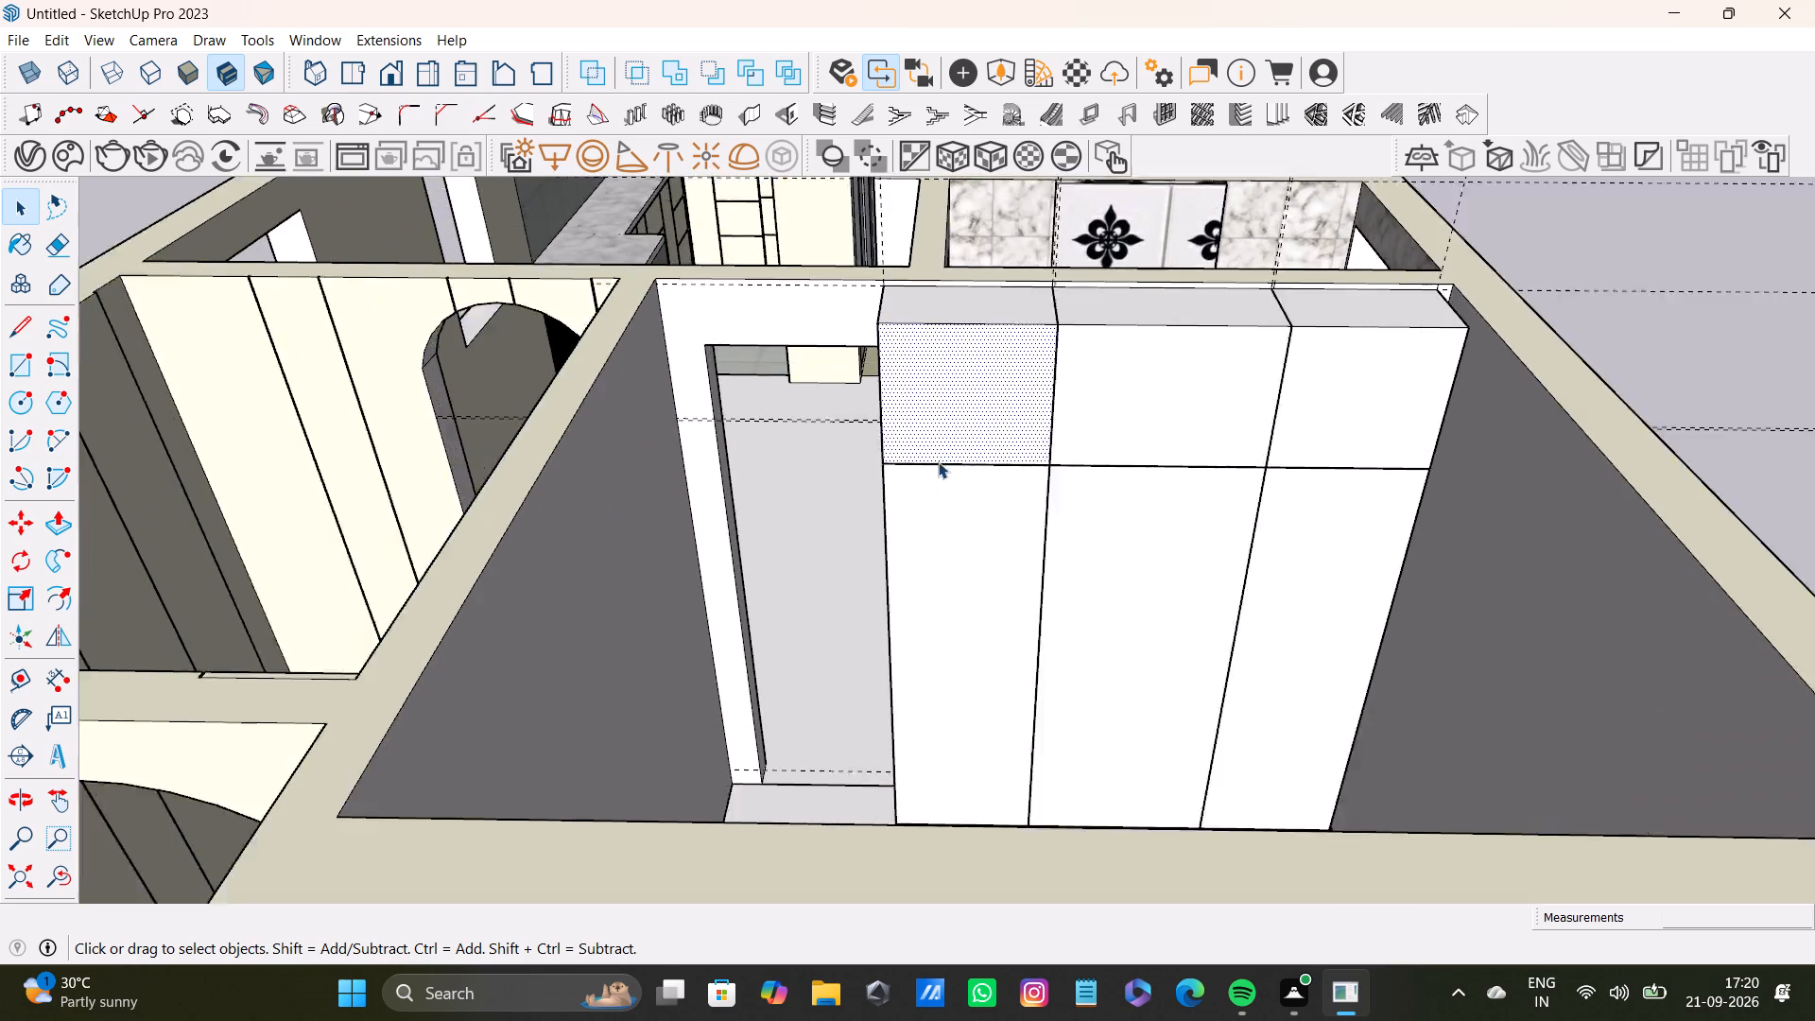
scroll(938, 461, "up", 1)
scroll(937, 507, "down", 4)
middle_click_drag(941, 536, 942, 481, "shift")
middle_click_drag(946, 521, 949, 570)
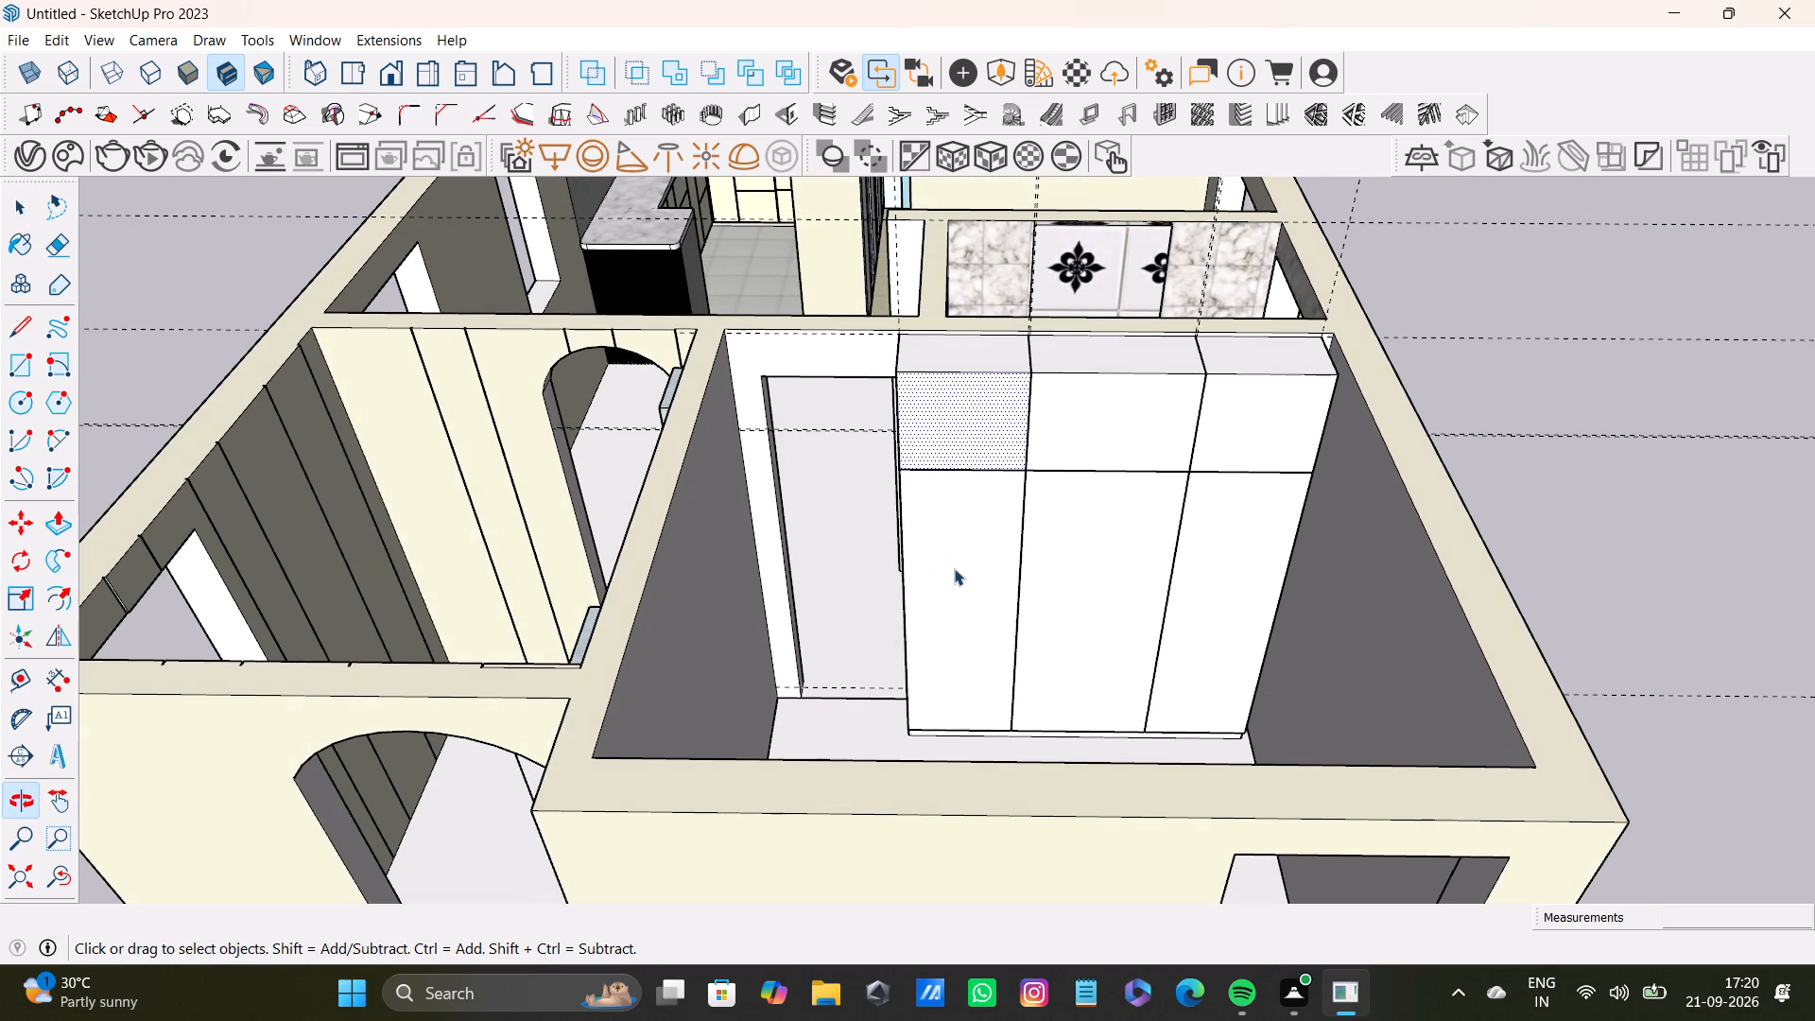
left_click(955, 567)
key("f")
left_click_drag(955, 567, 974, 584)
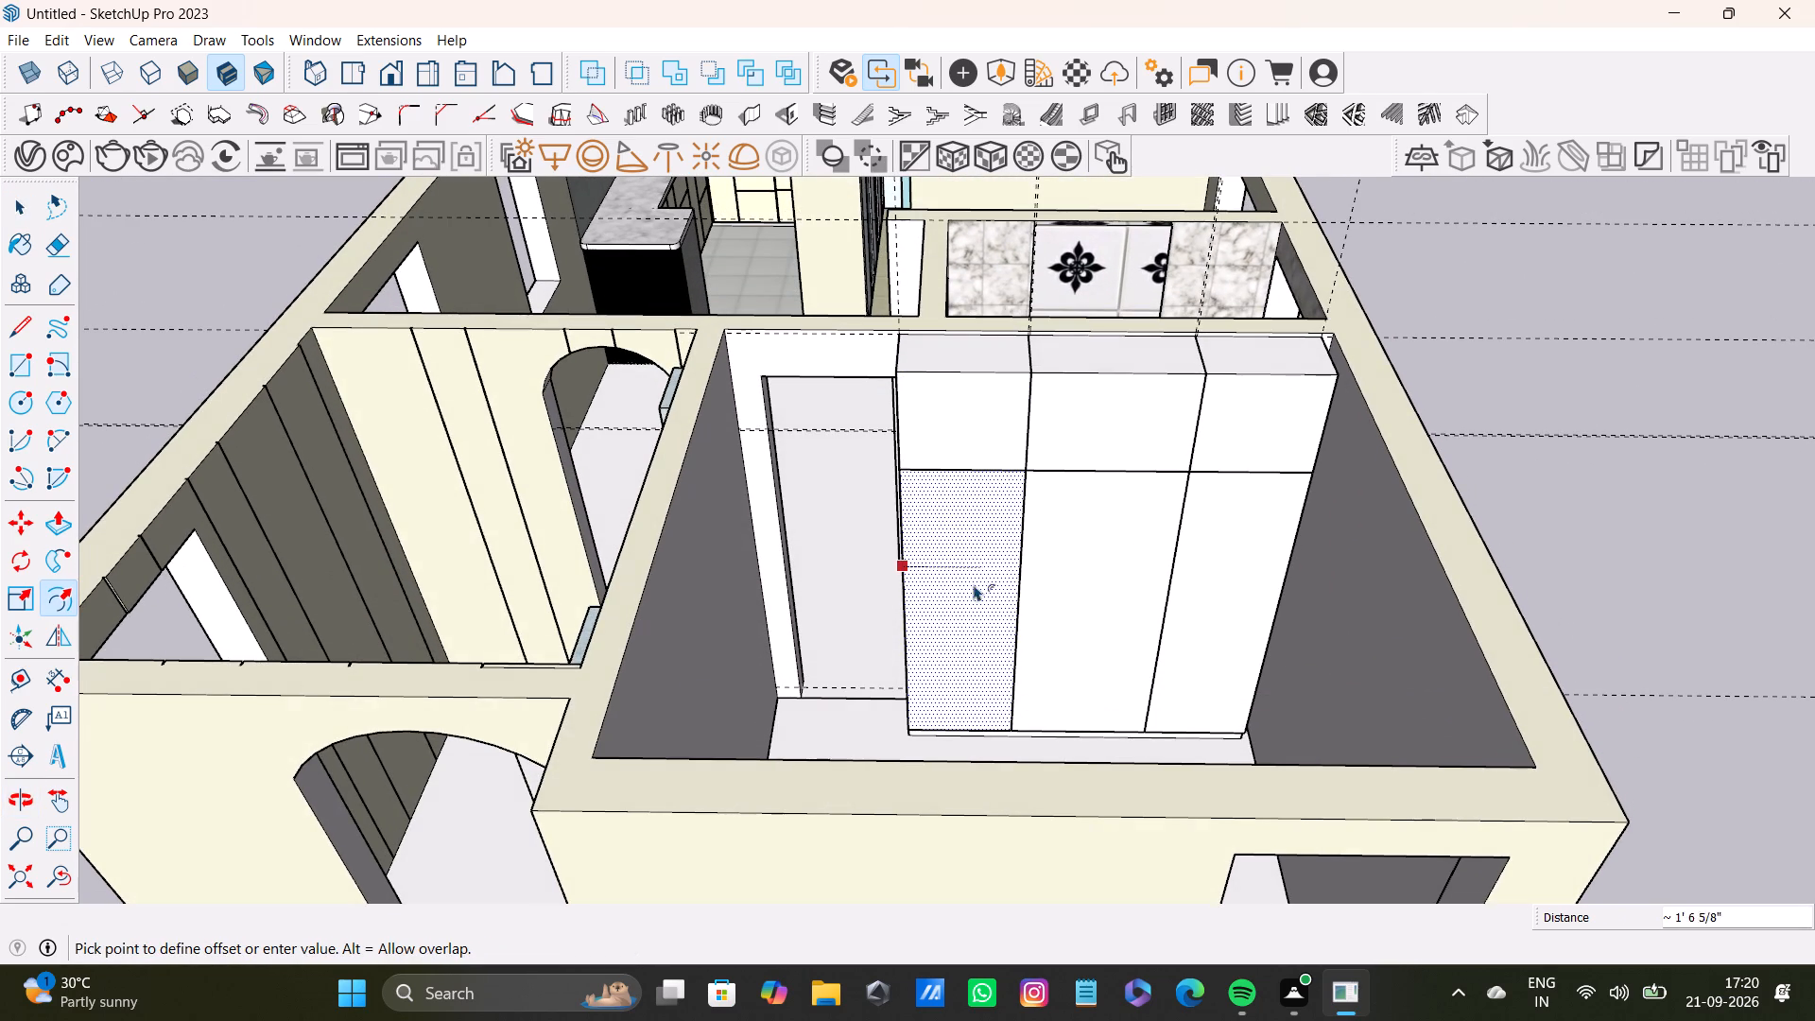
left_click_drag(974, 584, 905, 583)
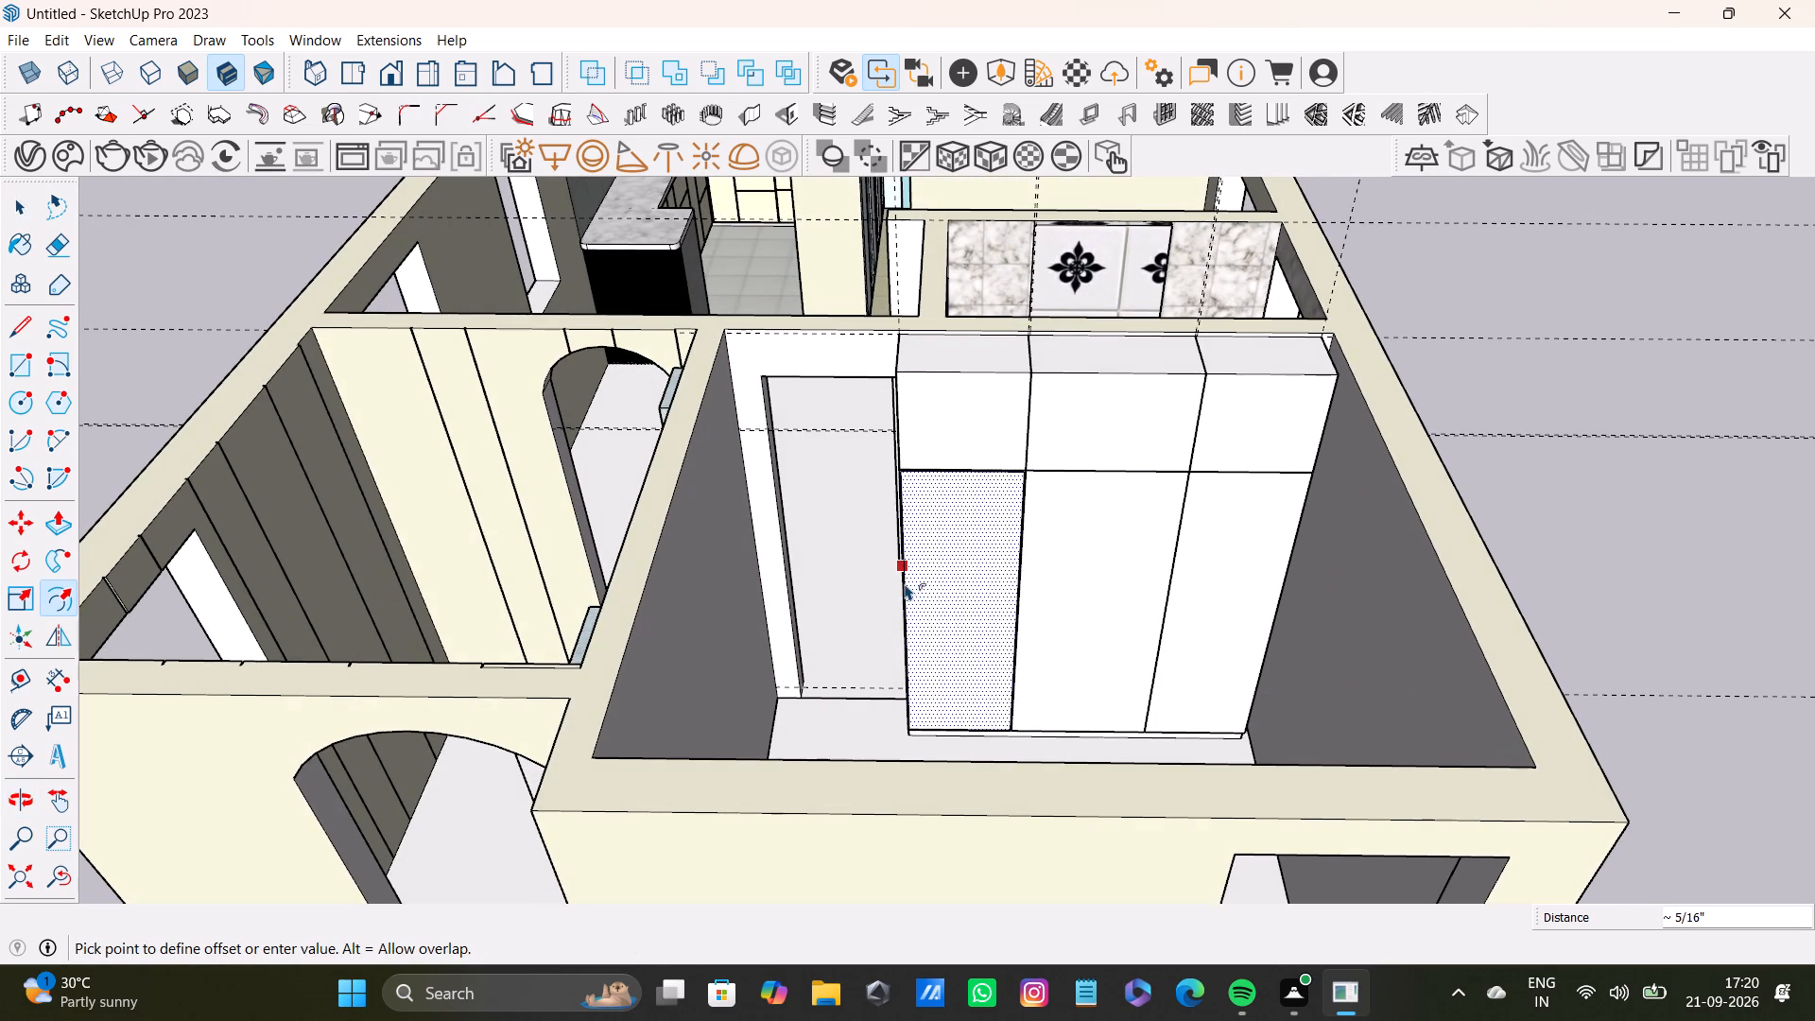
left_click_drag(905, 583, 908, 588)
key("space")
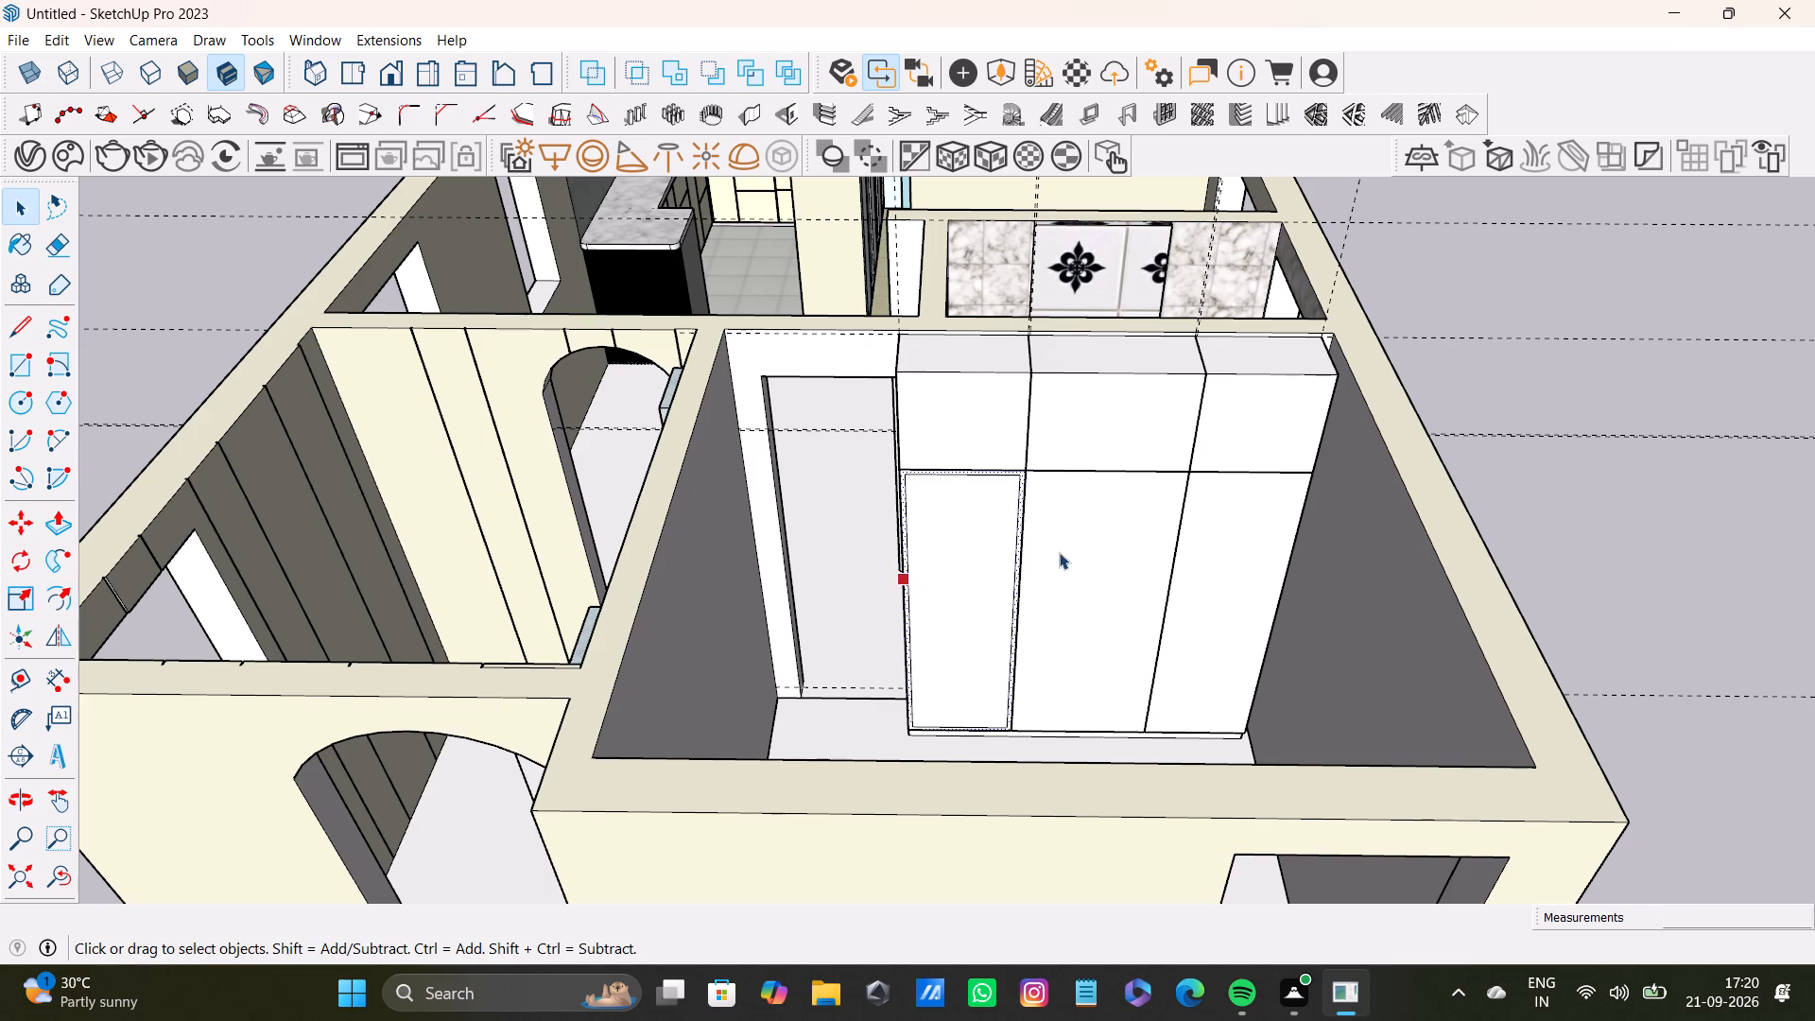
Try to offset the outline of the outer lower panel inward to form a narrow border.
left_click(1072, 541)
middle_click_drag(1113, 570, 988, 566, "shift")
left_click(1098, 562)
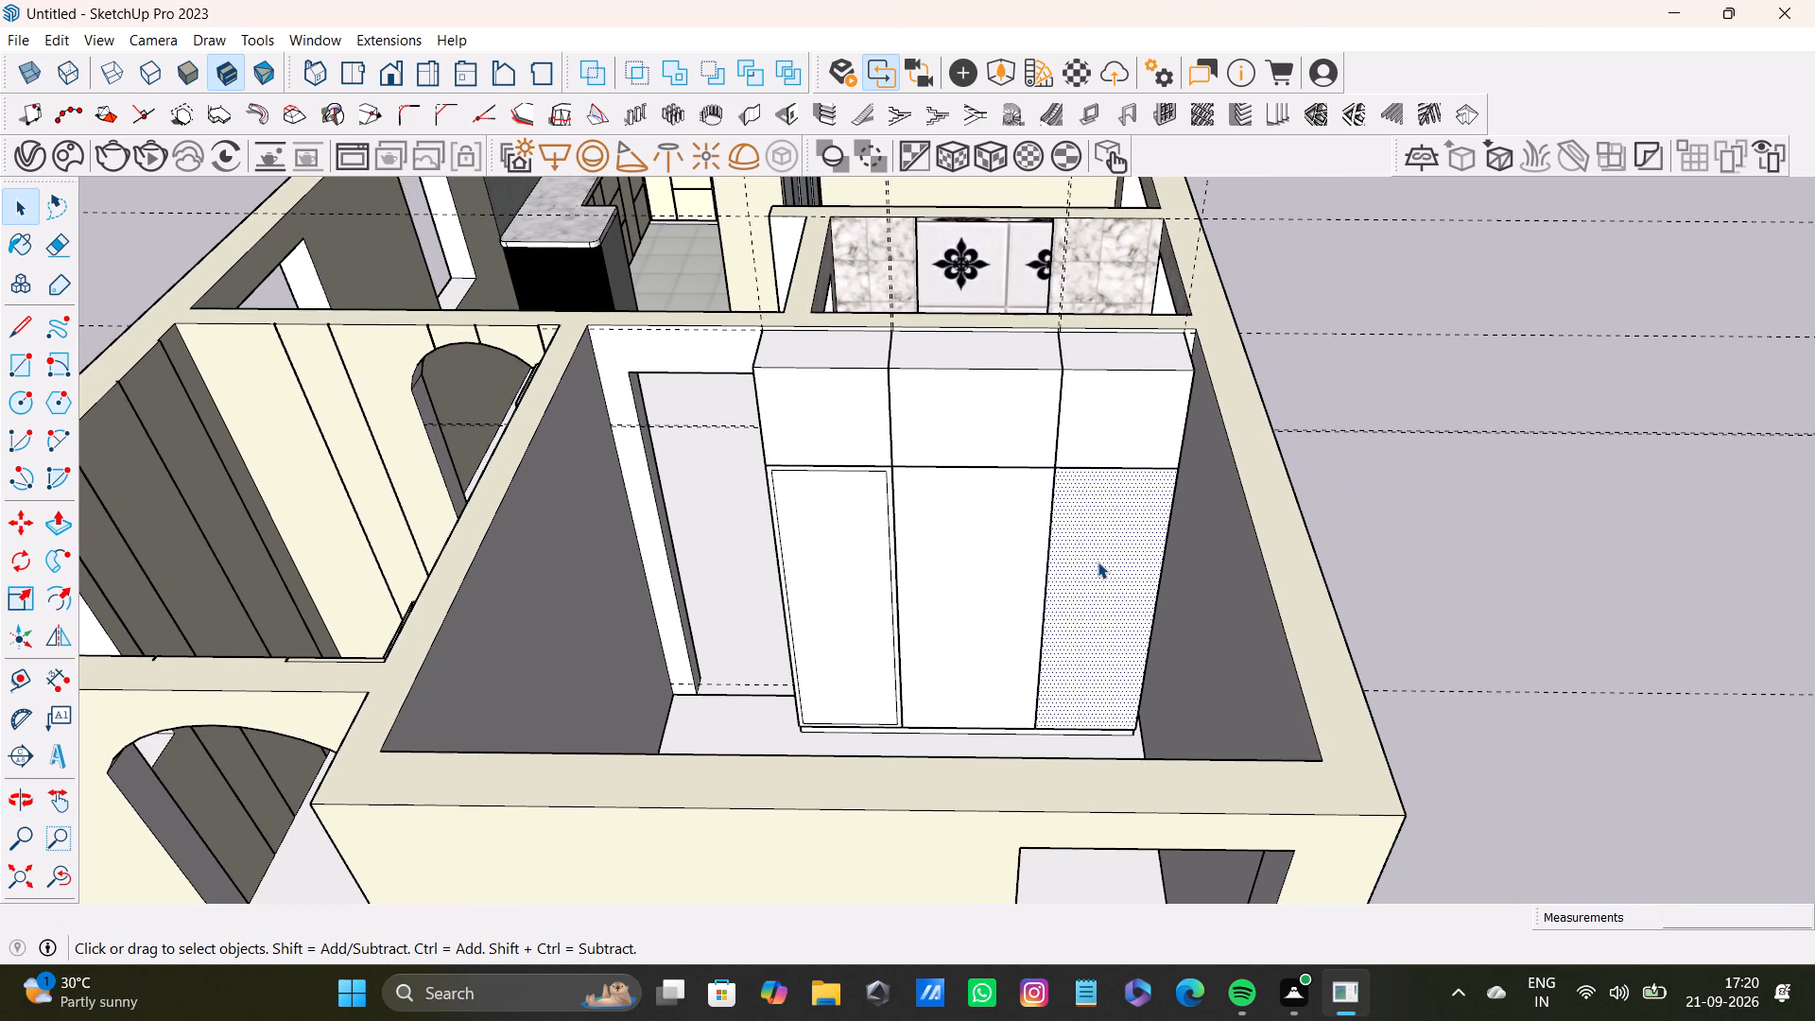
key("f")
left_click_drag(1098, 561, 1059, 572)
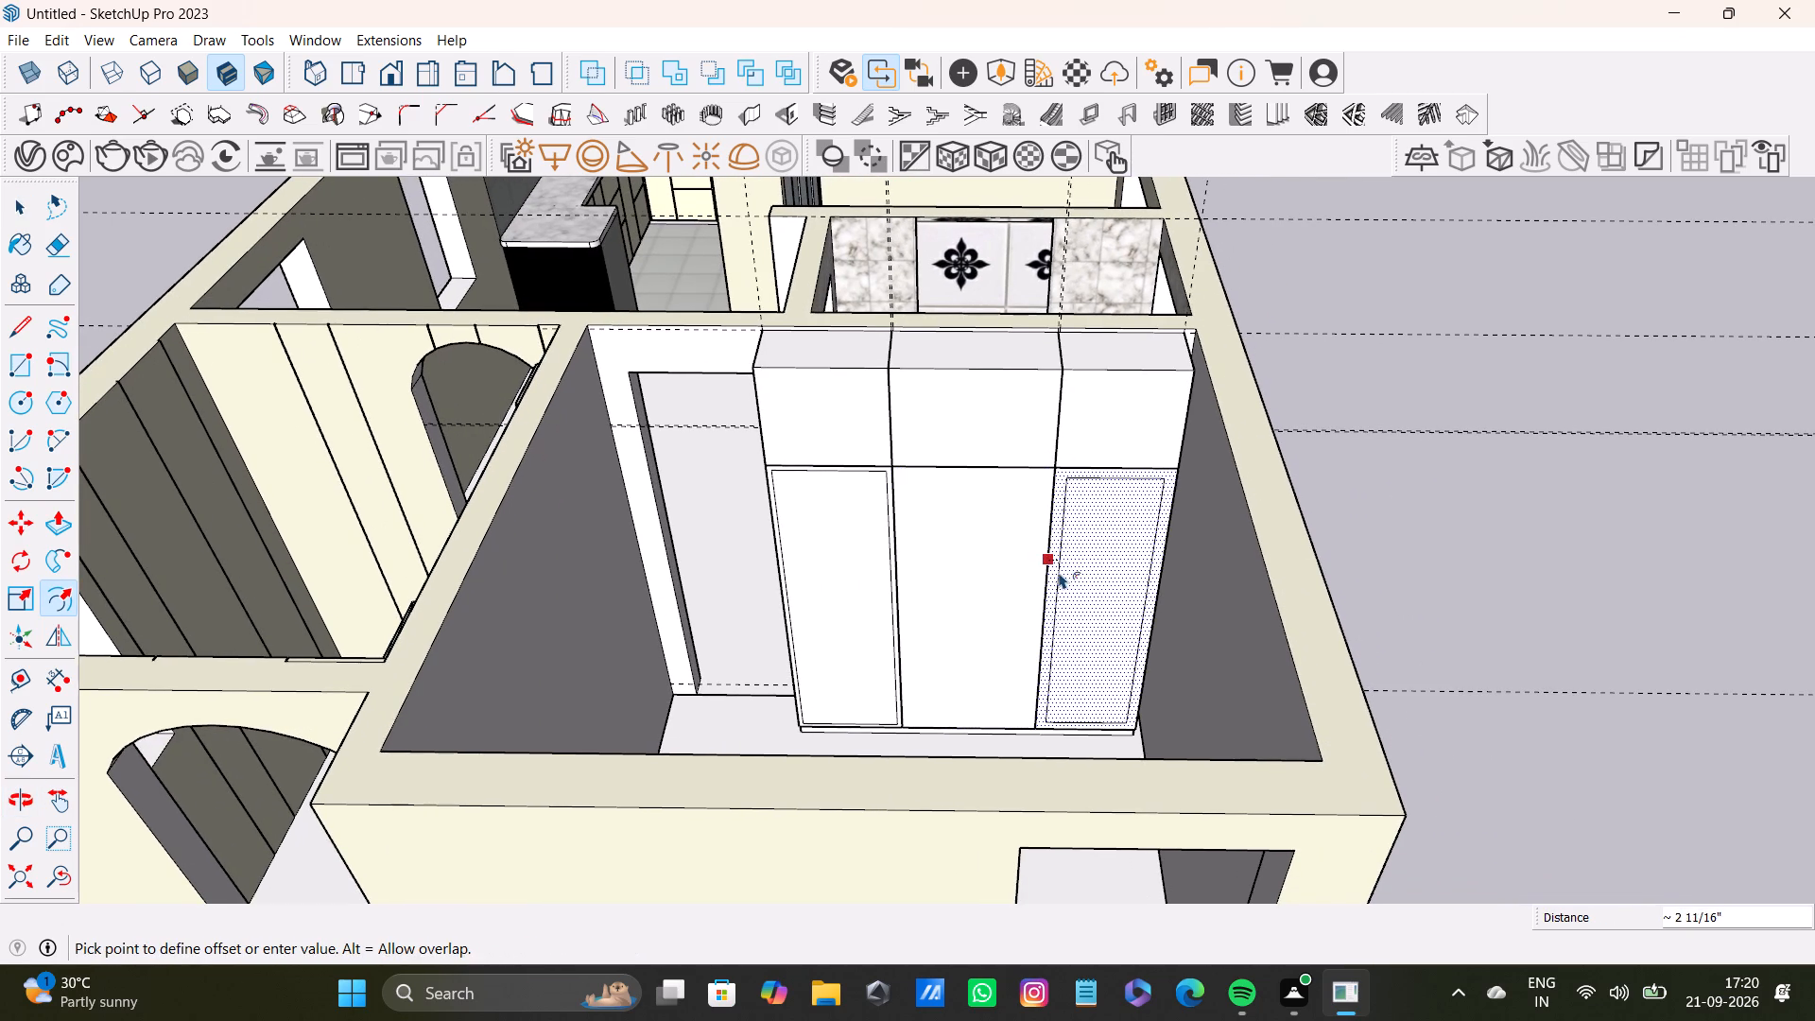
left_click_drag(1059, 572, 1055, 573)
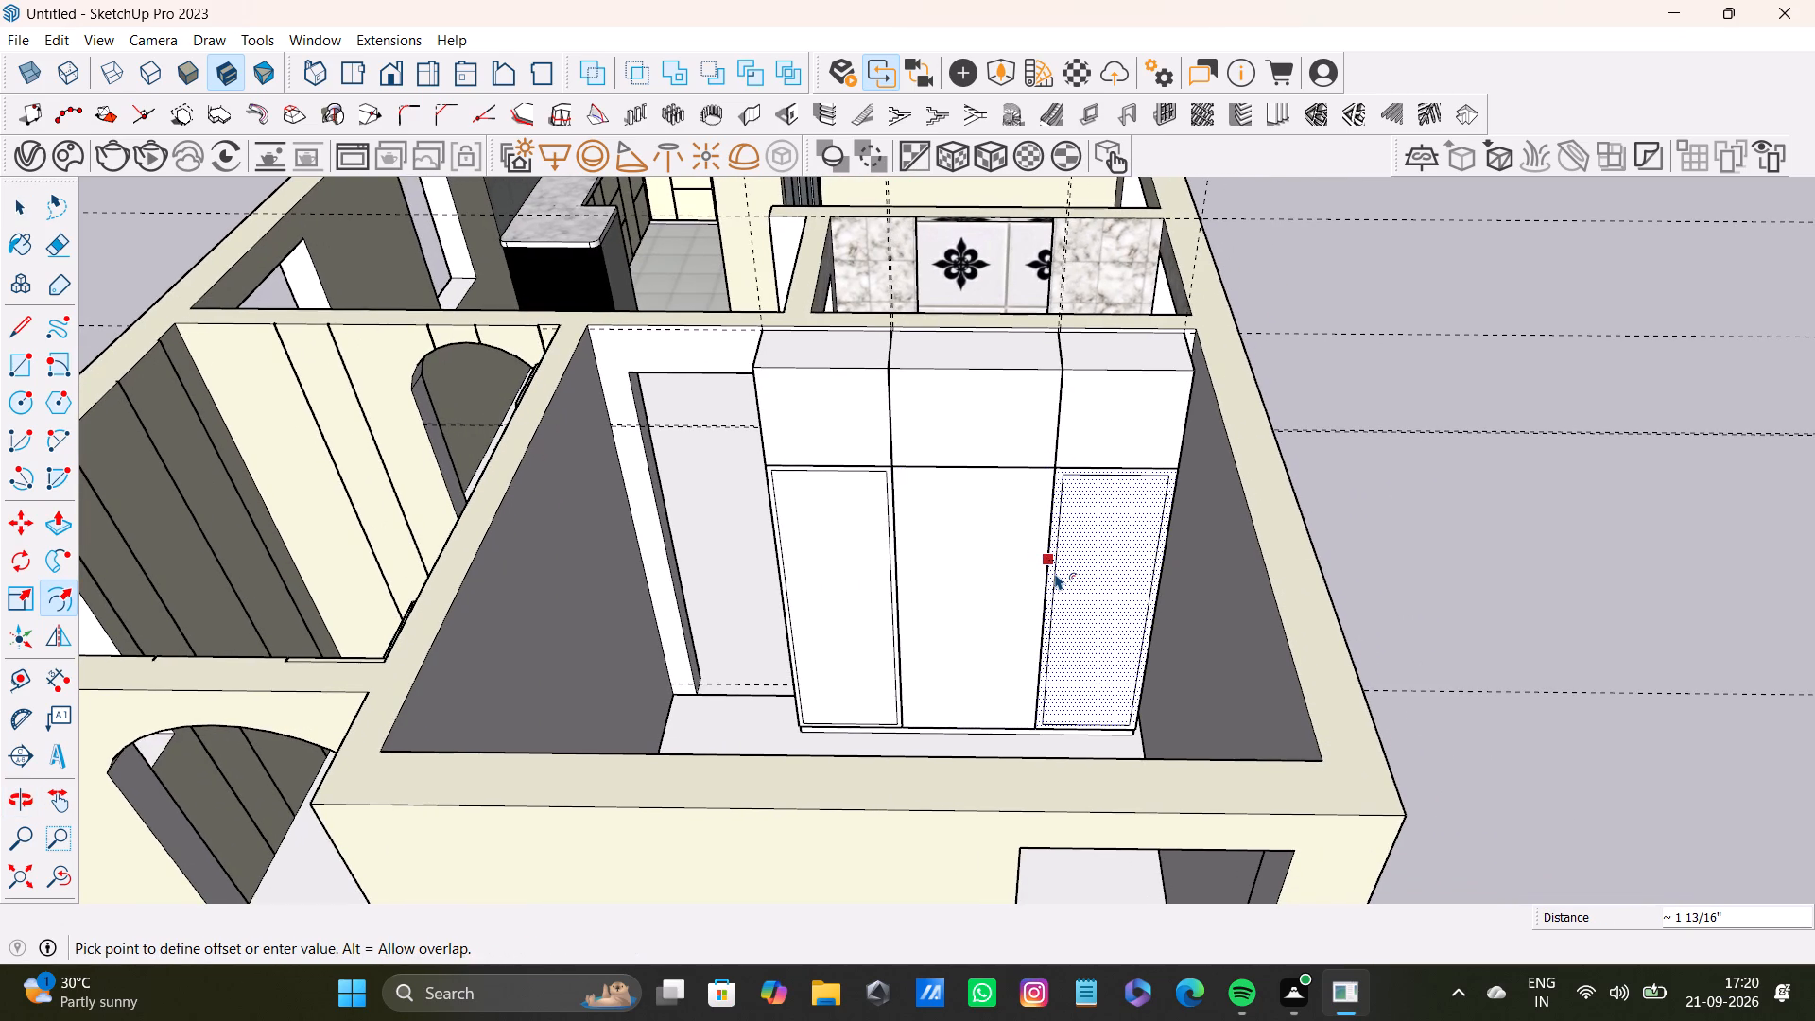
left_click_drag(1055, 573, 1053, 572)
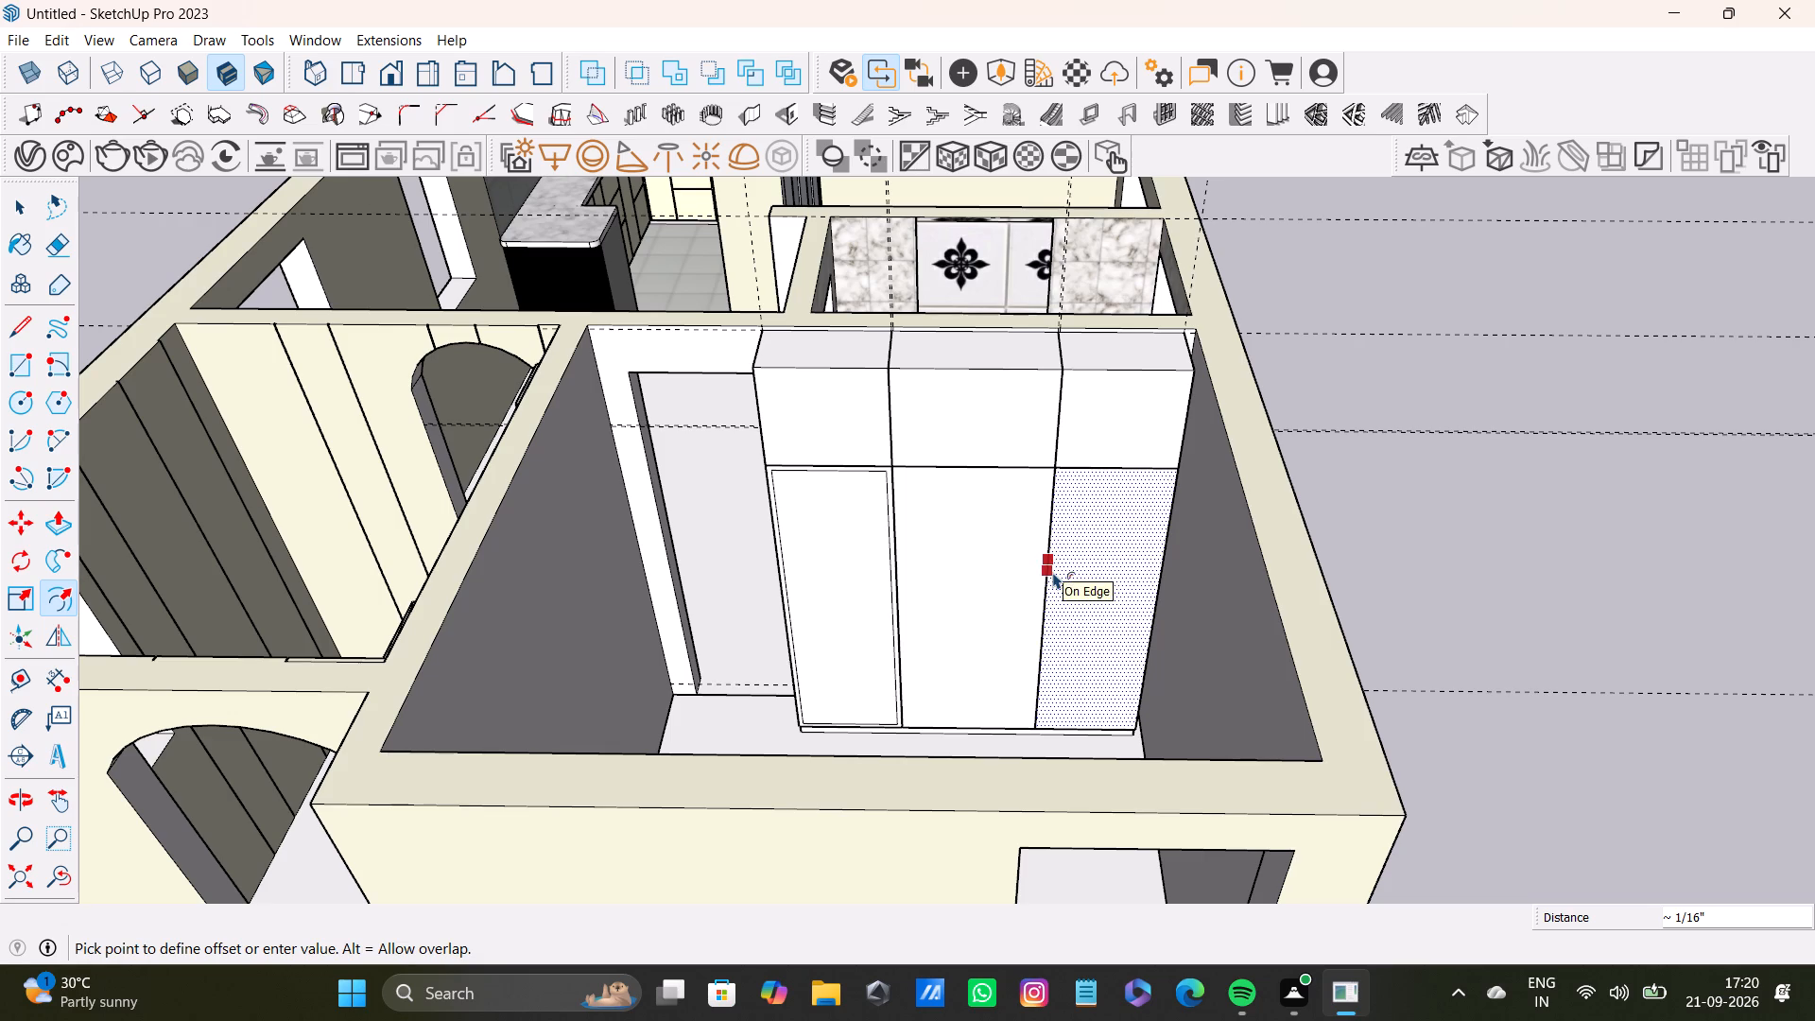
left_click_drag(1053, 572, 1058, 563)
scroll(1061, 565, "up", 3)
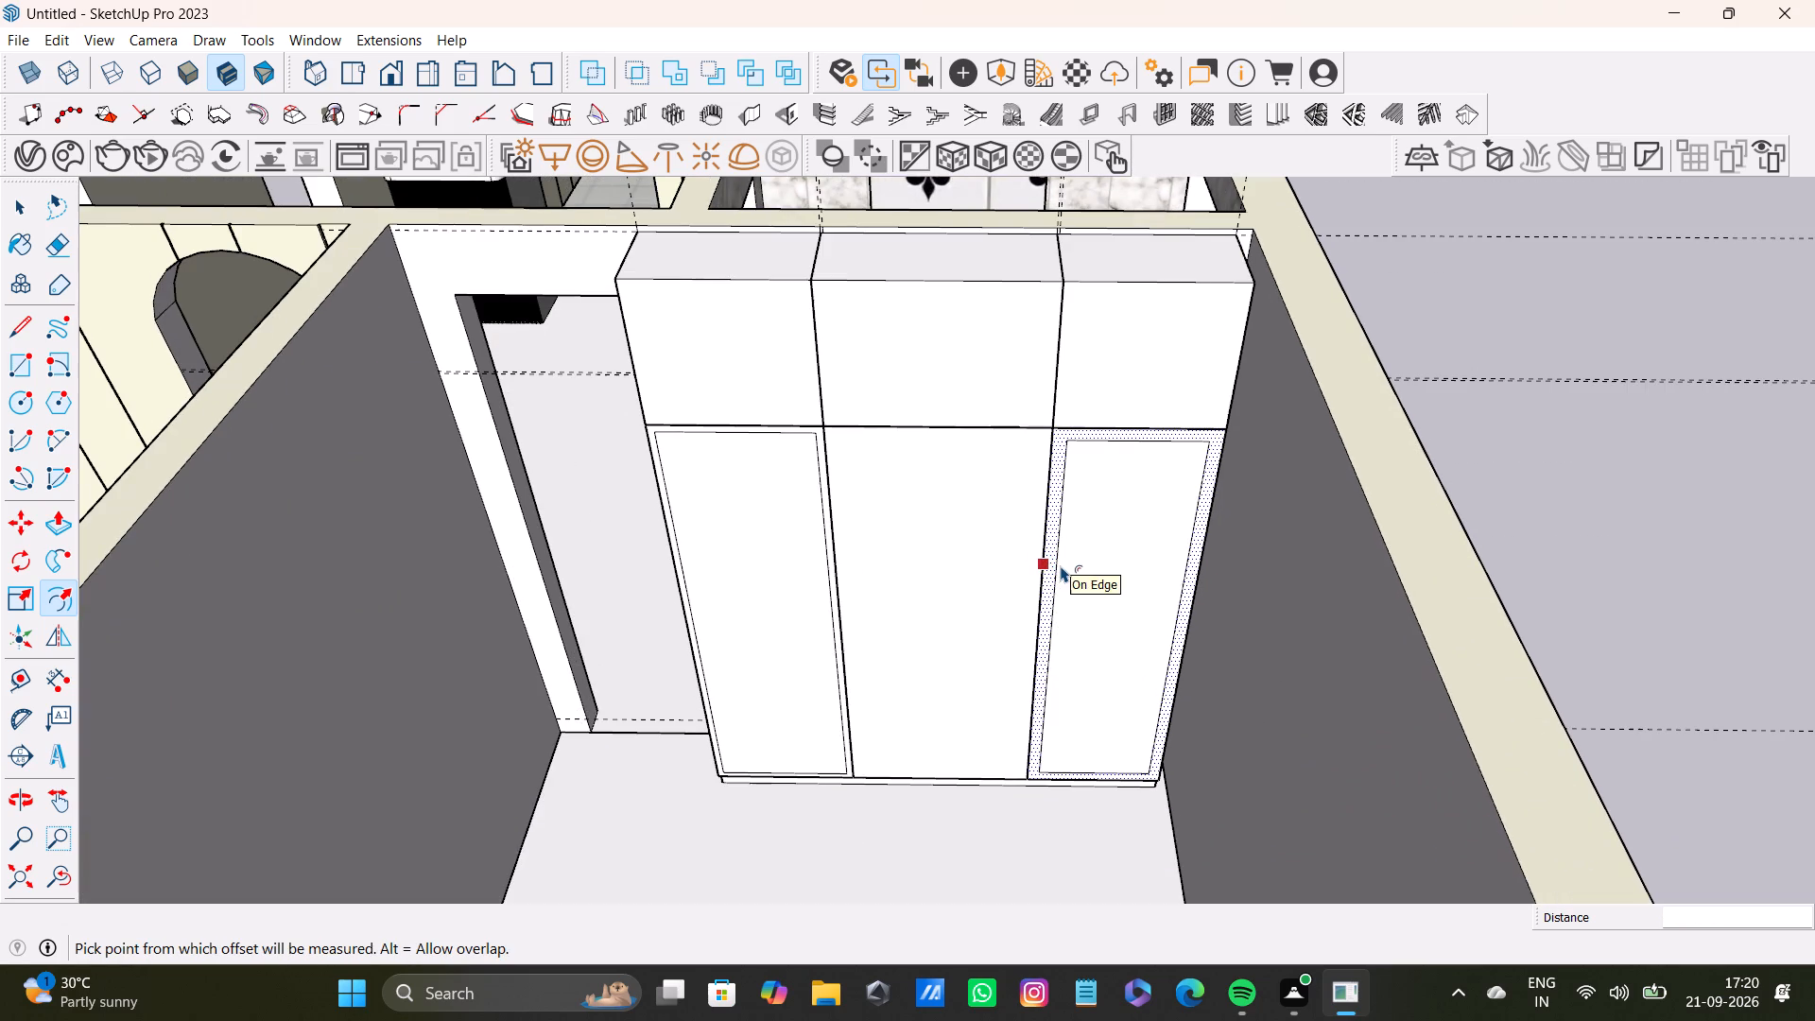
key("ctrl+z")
Offset the outline of the outer lower panel slightly inward, forming a narrow border like the doorway-side panel's.
key("f")
left_click_drag(1083, 552, 1072, 554)
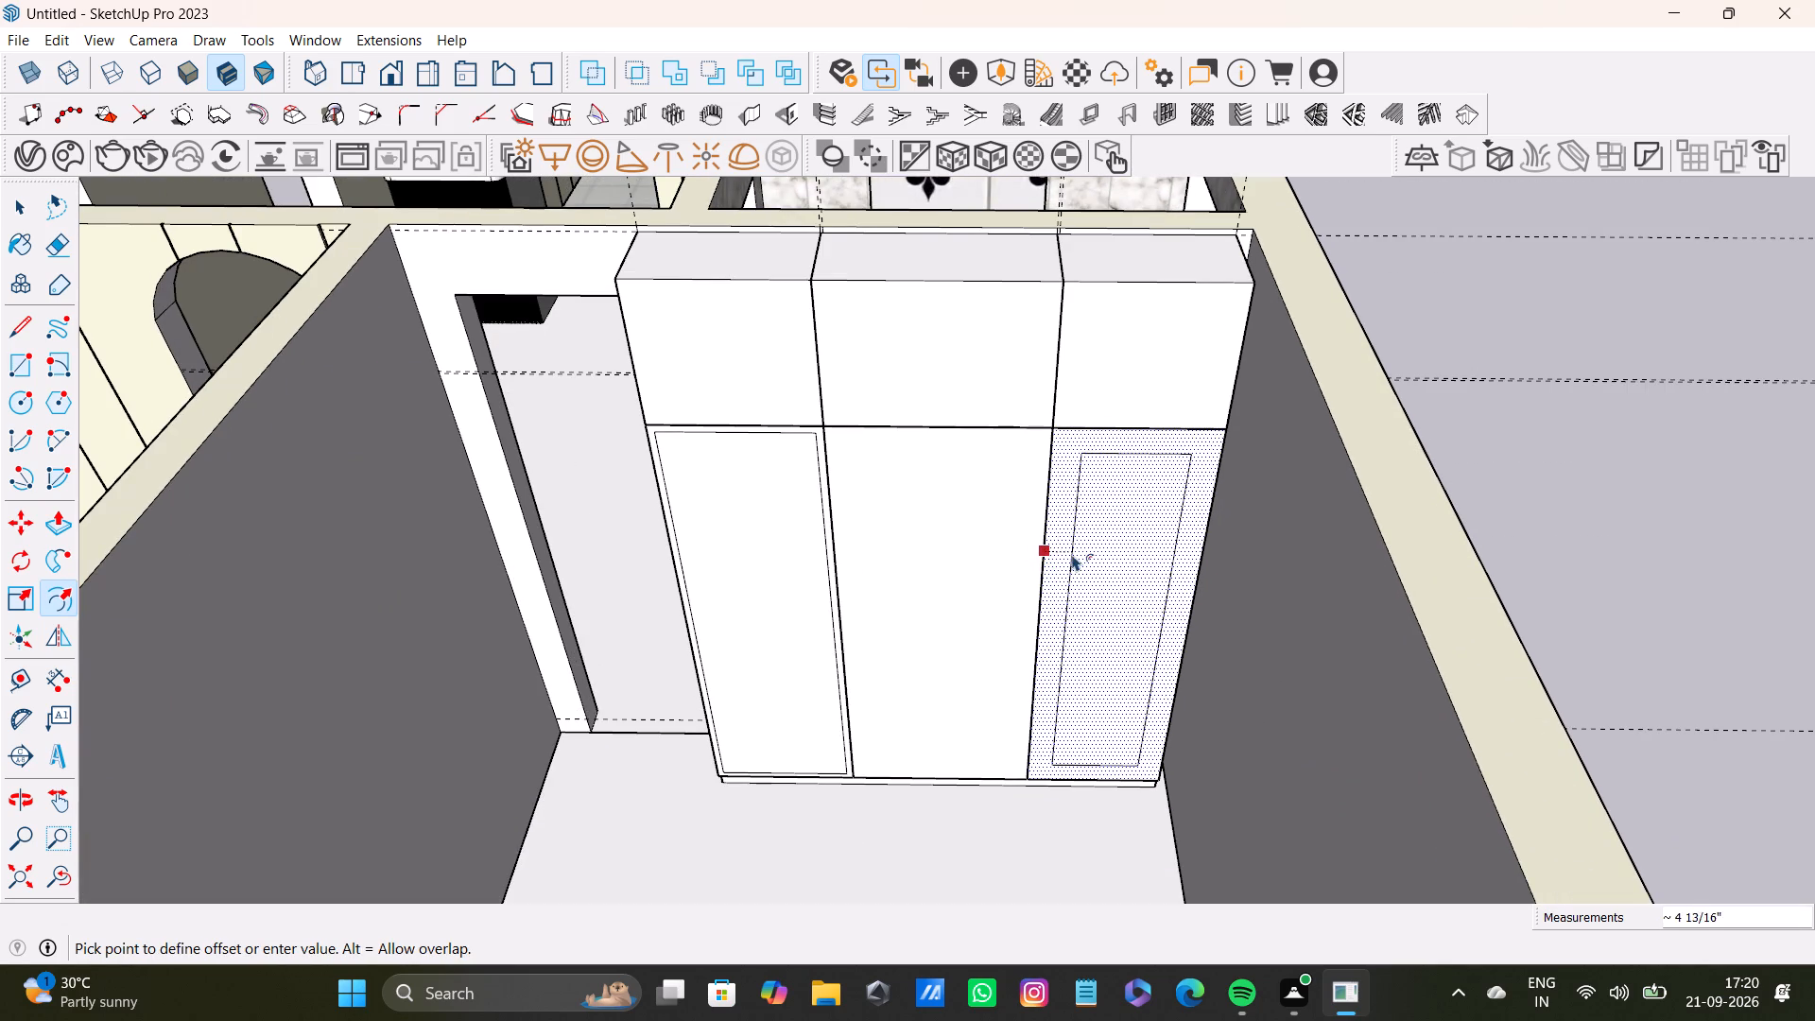
left_click_drag(1072, 554, 1051, 556)
key("space")
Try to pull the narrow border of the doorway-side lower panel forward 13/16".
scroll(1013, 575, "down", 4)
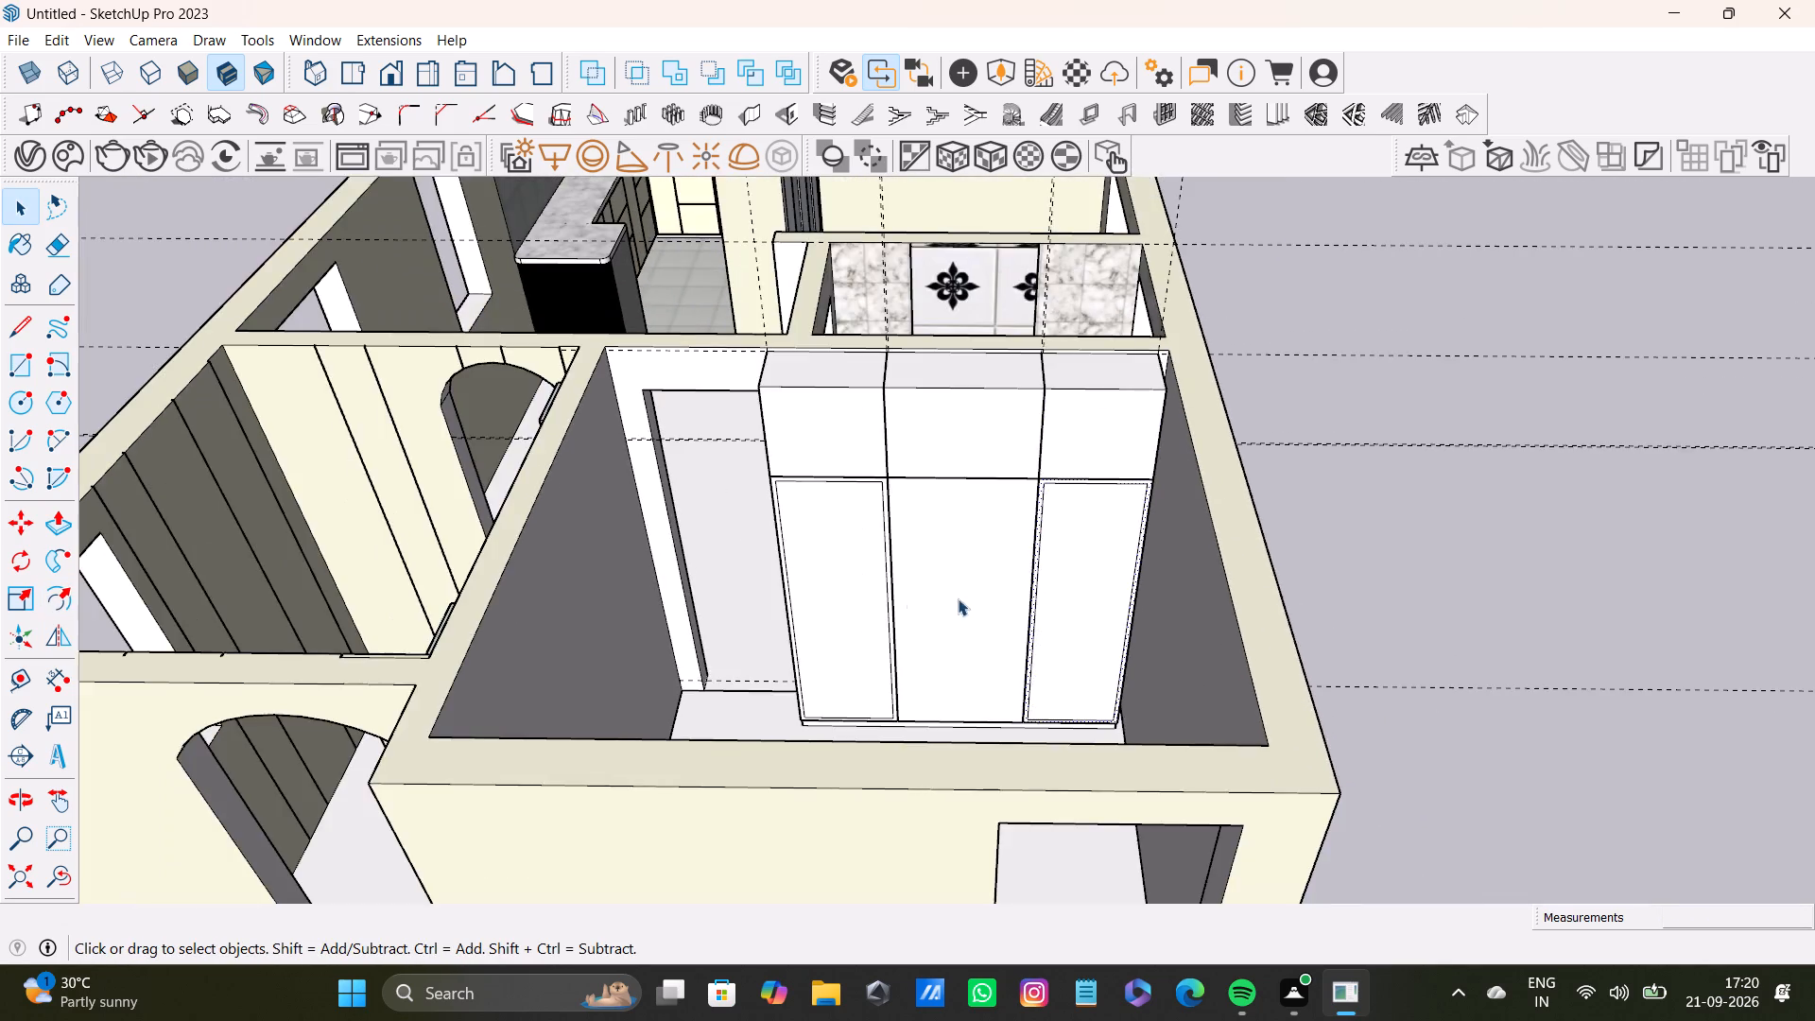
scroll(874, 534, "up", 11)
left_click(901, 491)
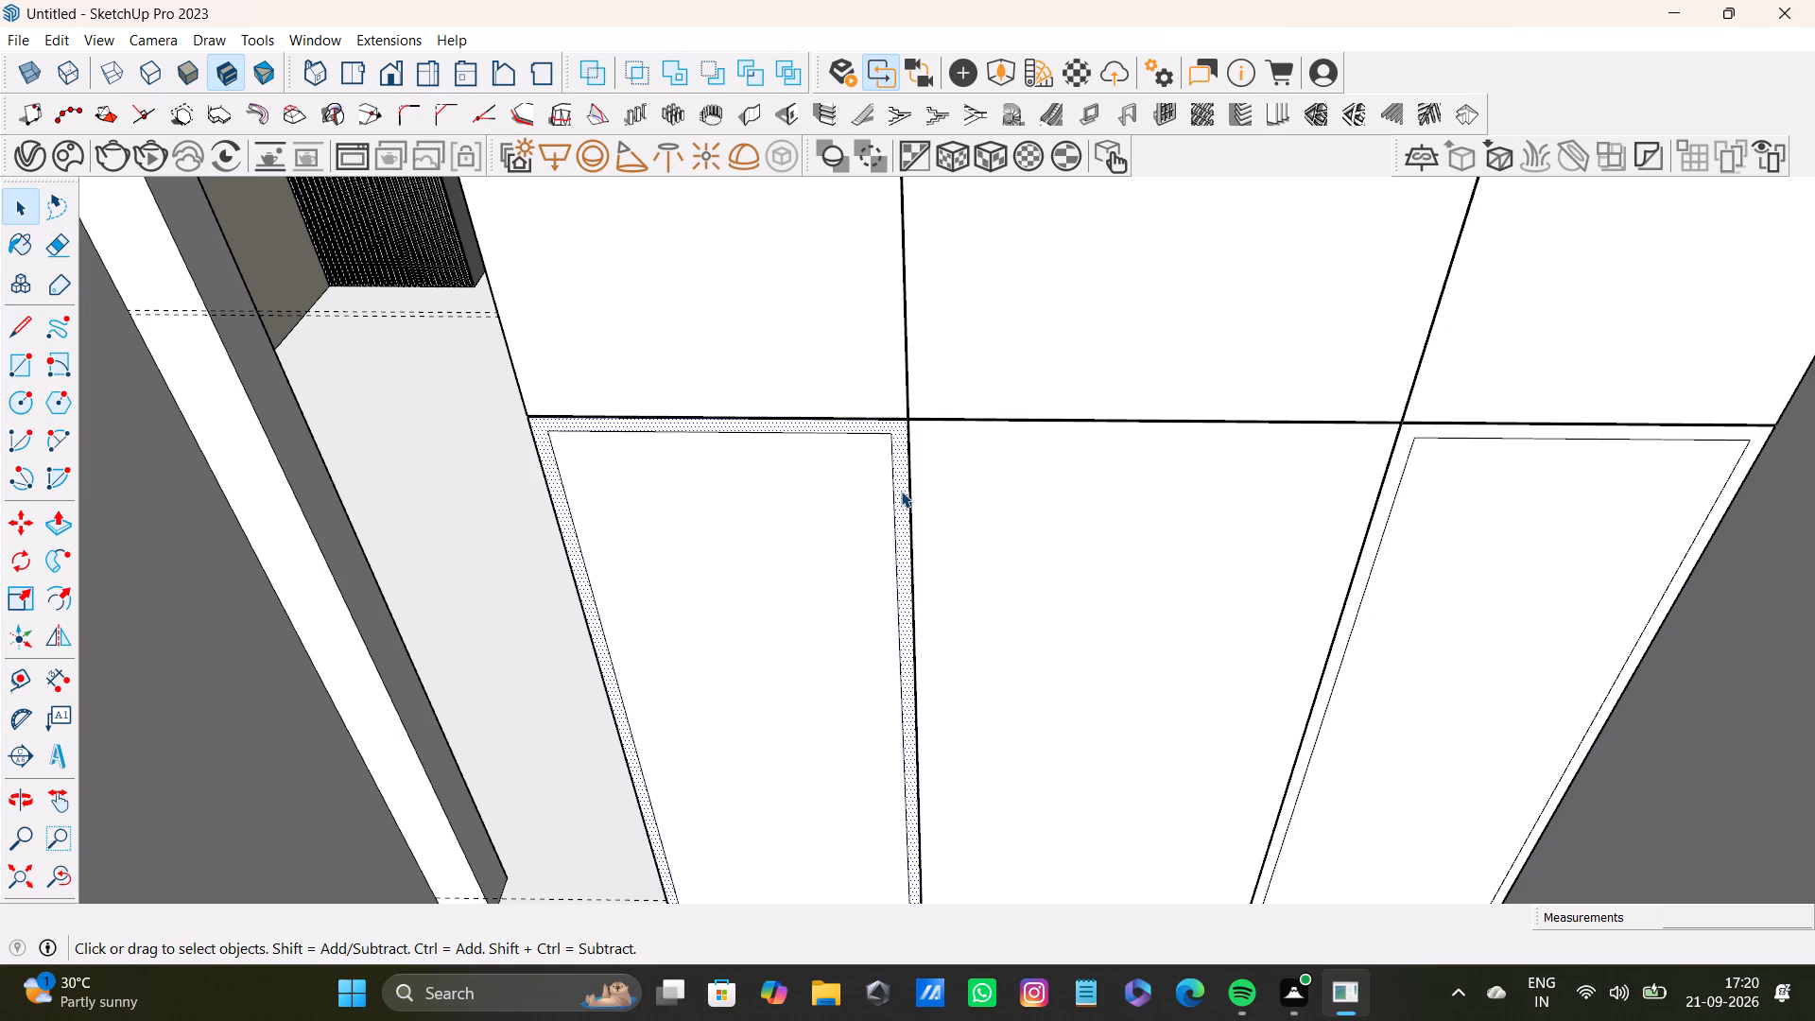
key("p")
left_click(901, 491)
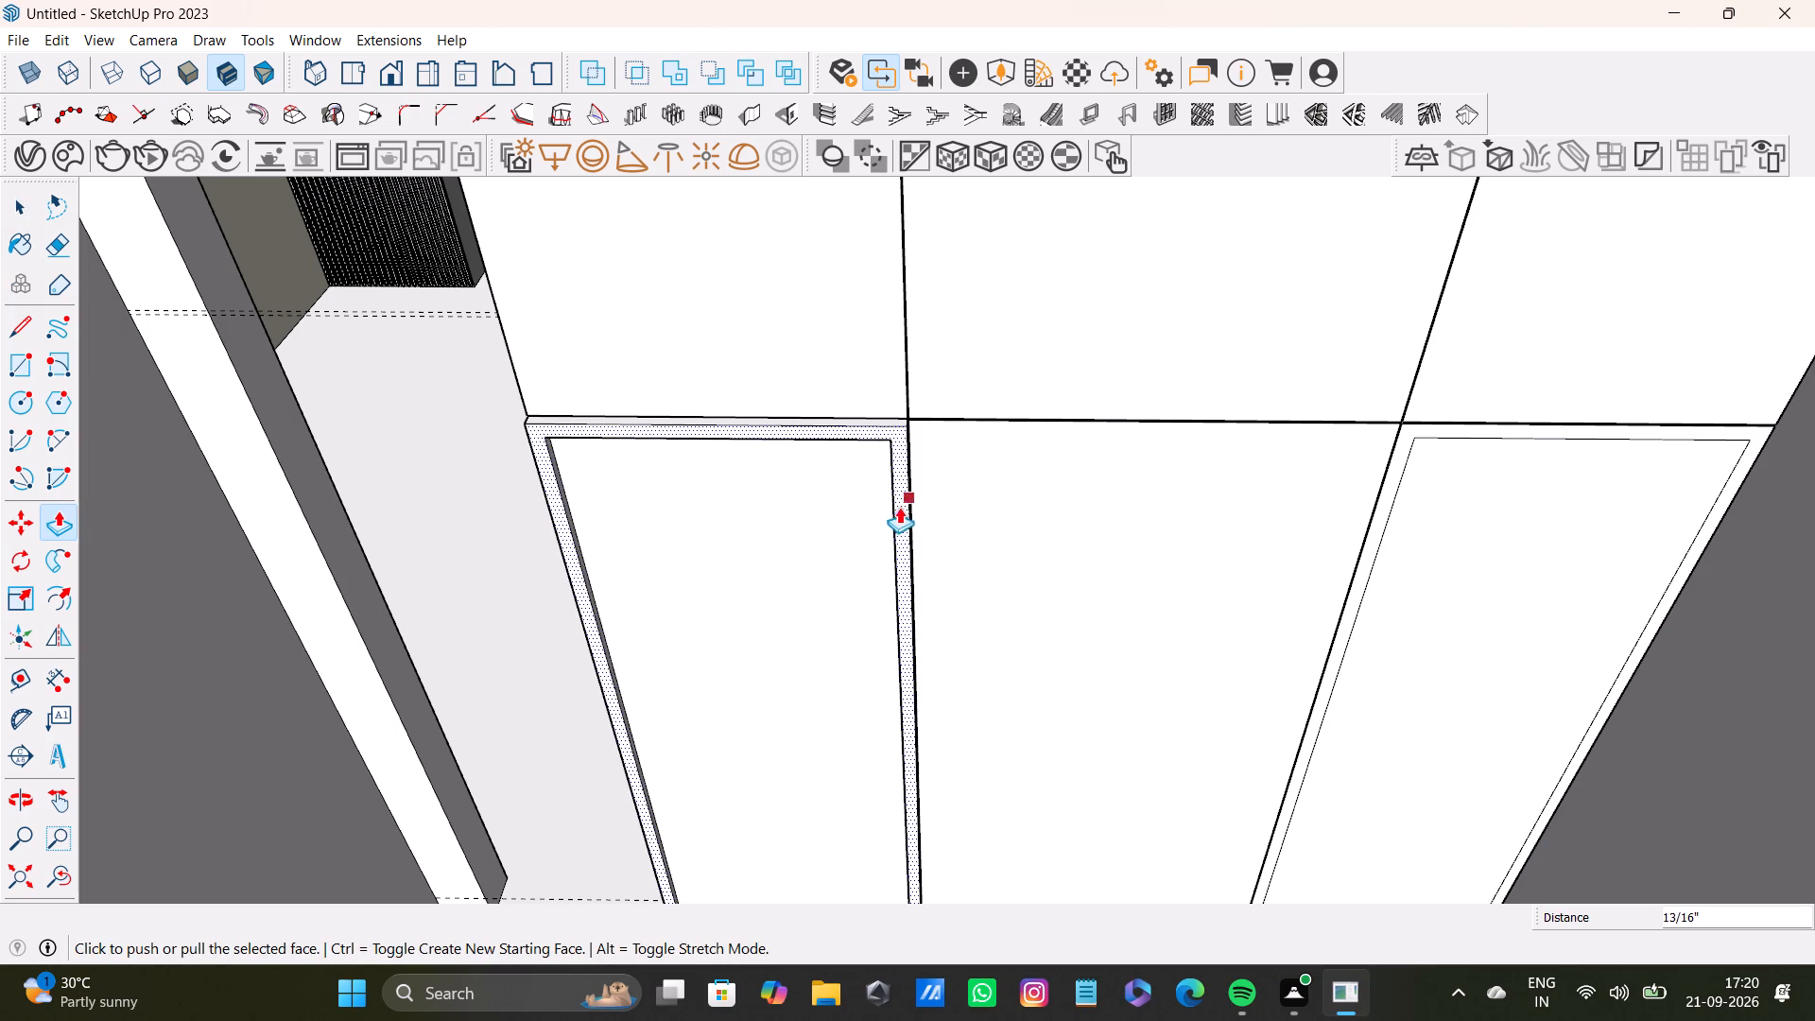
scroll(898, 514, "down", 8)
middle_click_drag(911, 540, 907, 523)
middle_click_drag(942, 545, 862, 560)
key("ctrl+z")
Recess the inner faces of the doorway-side and outer lower panels to the same depth, 1 3/16" behind their borders.
left_click_drag(807, 579, 814, 575)
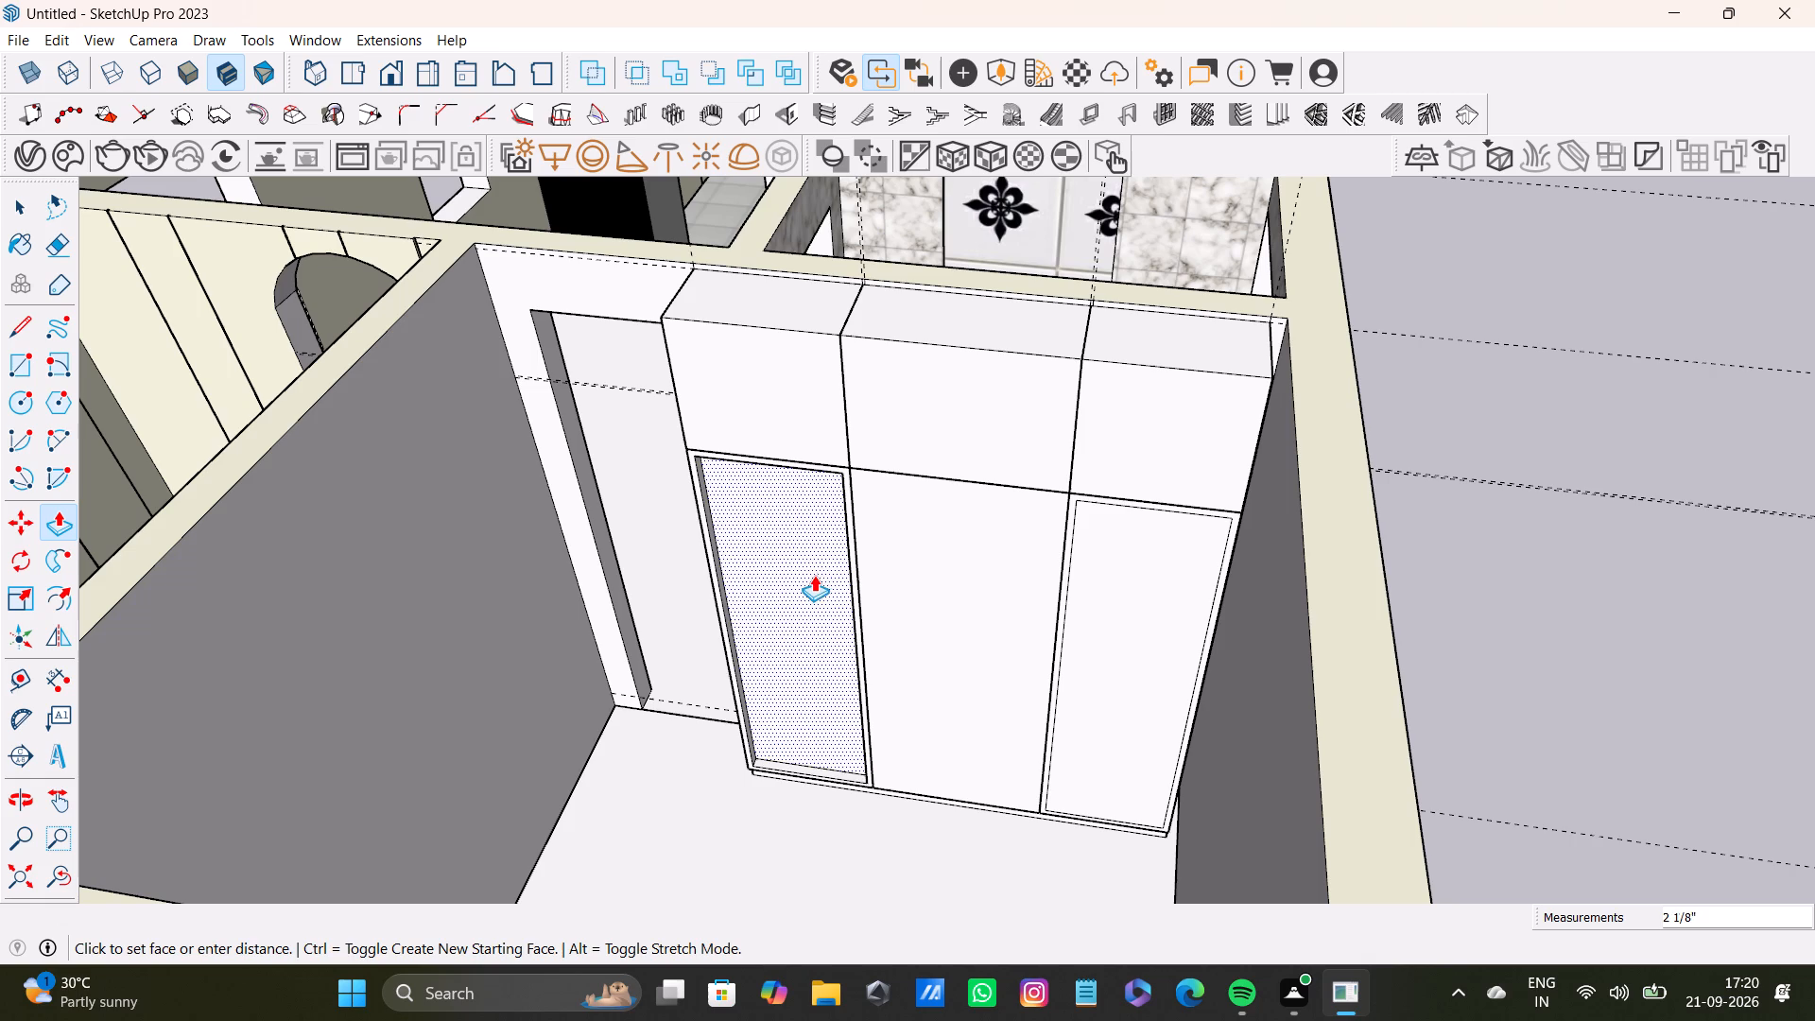
left_click_drag(814, 575, 824, 580)
left_click_drag(1092, 648, 1078, 646)
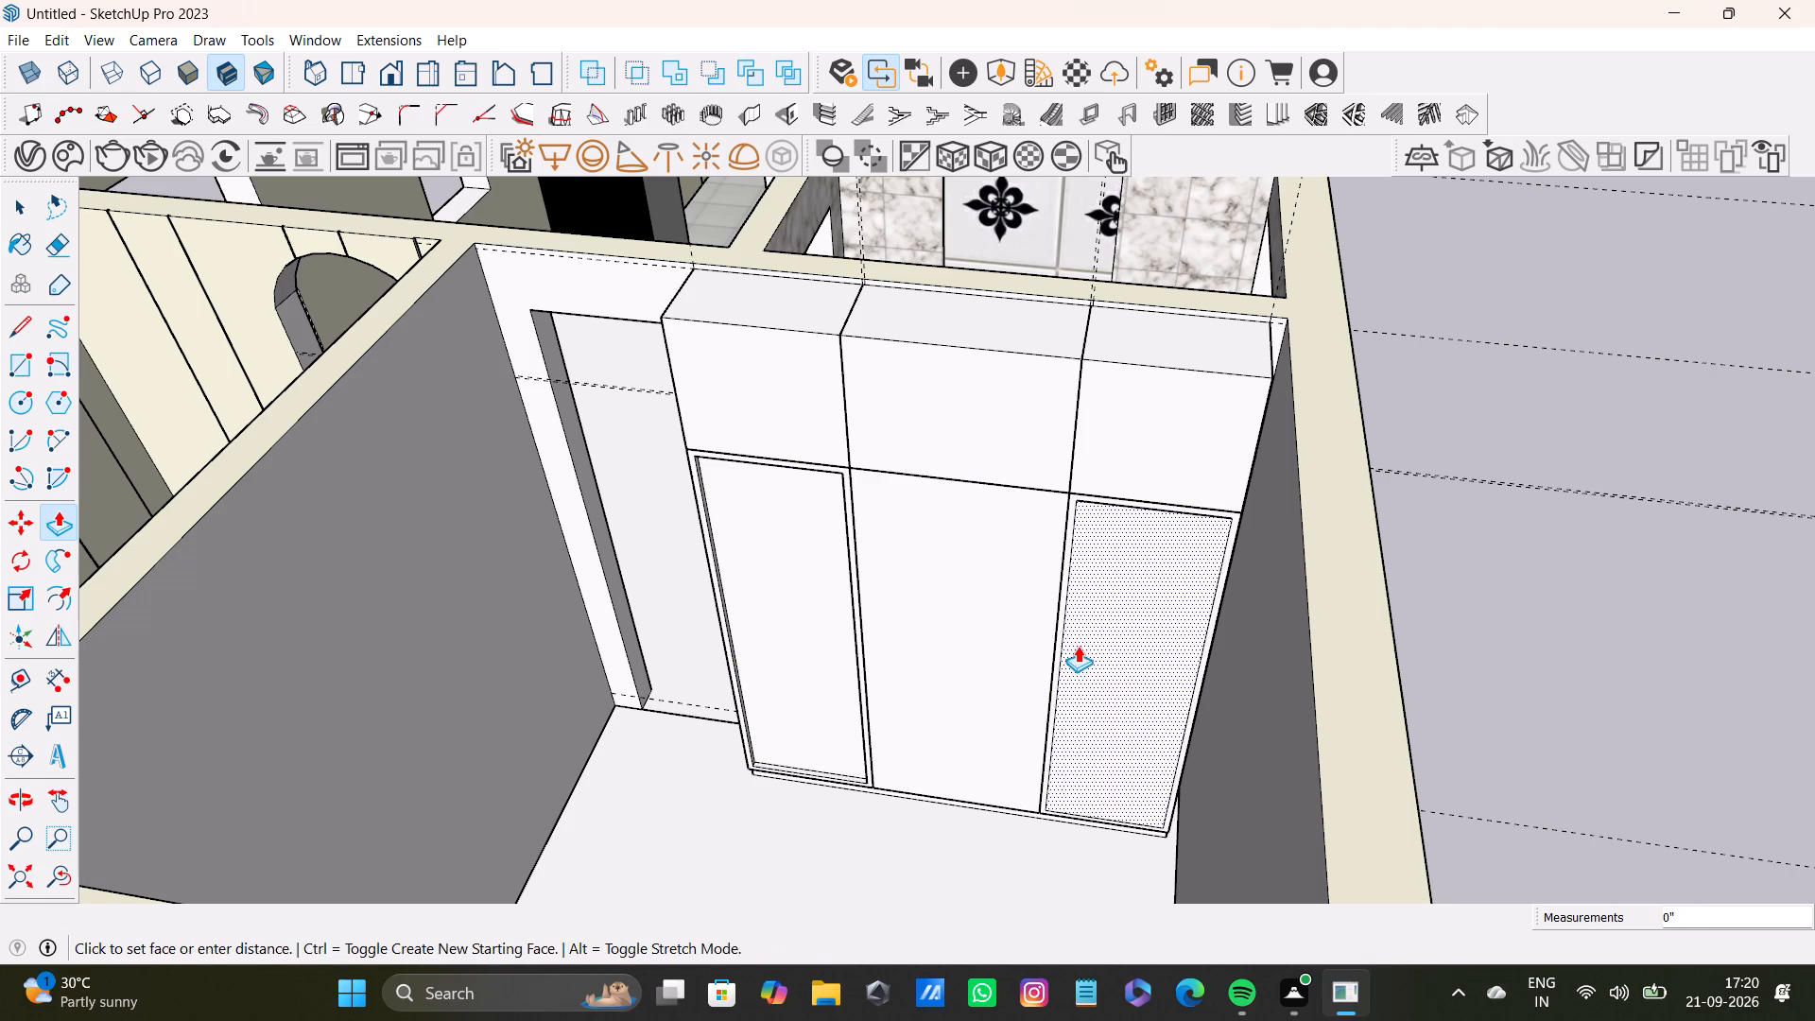
left_click_drag(1078, 646, 843, 618)
Examine the recessed lower panels from the doorway side and from the front.
scroll(907, 684, "down", 3)
middle_click_drag(933, 676, 1130, 636)
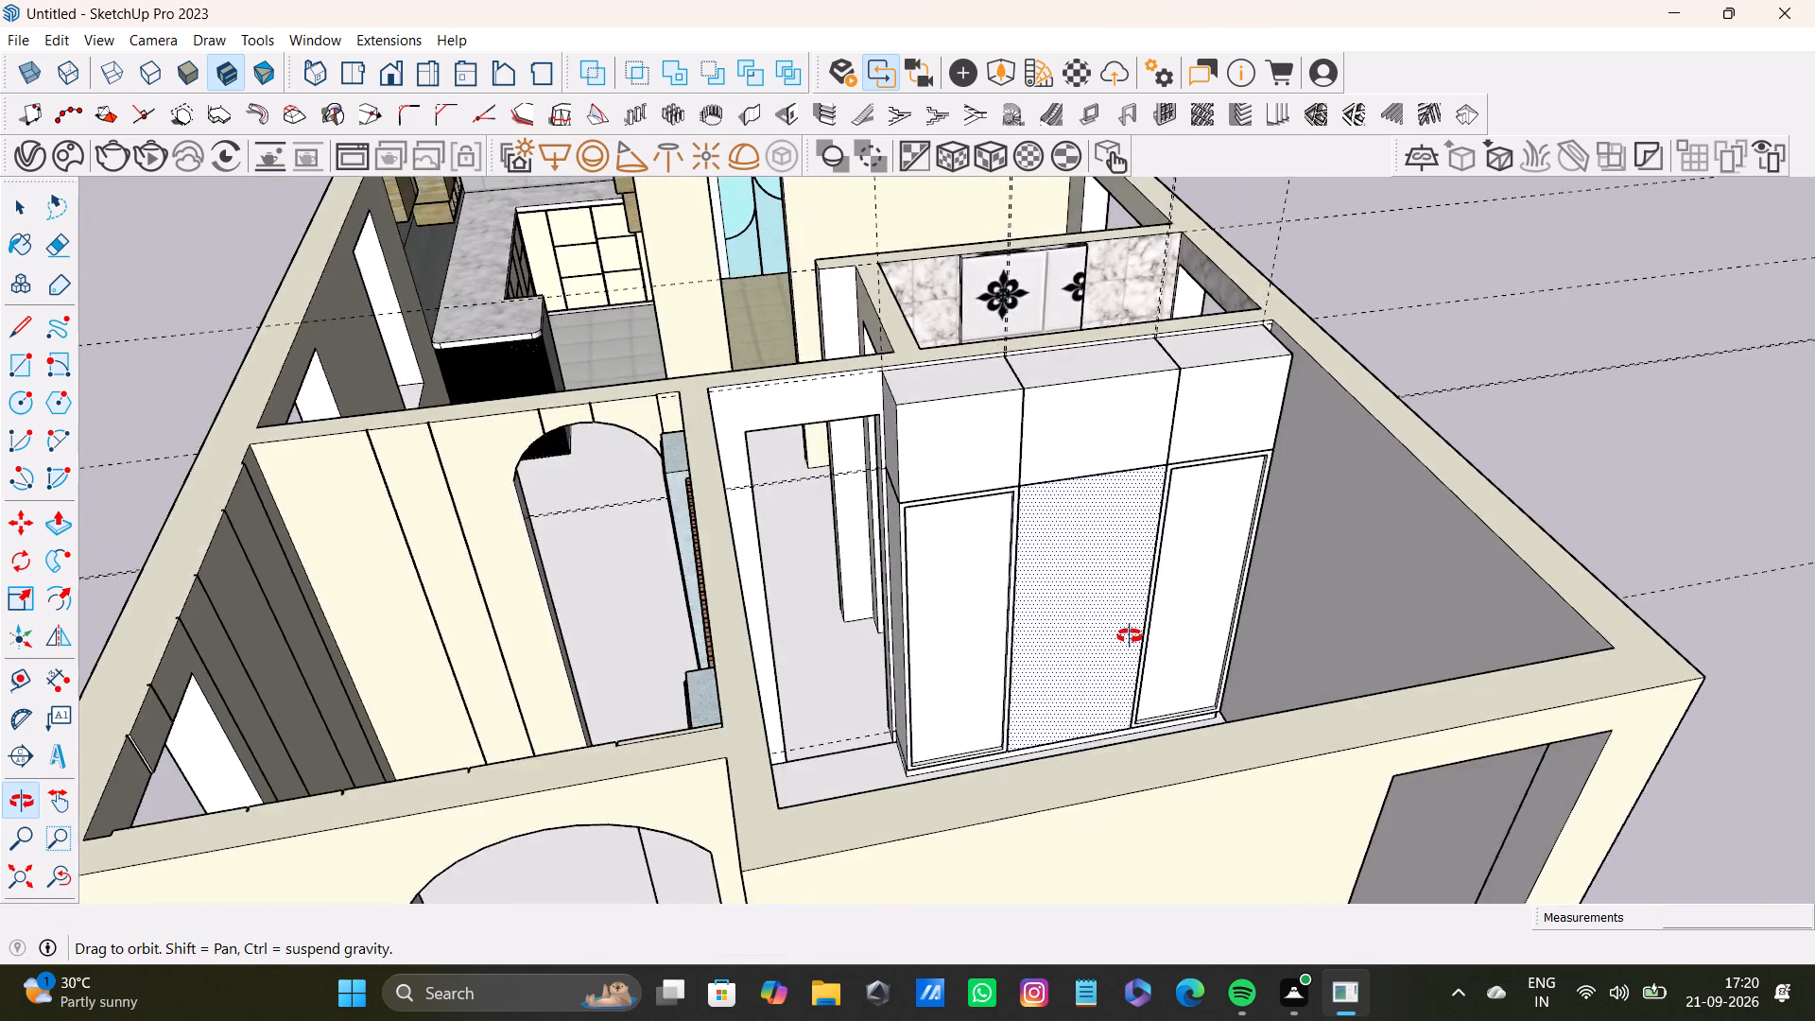
middle_click_drag(1130, 636, 1090, 744)
scroll(882, 722, "up", 2)
middle_click_drag(799, 692, 1036, 623)
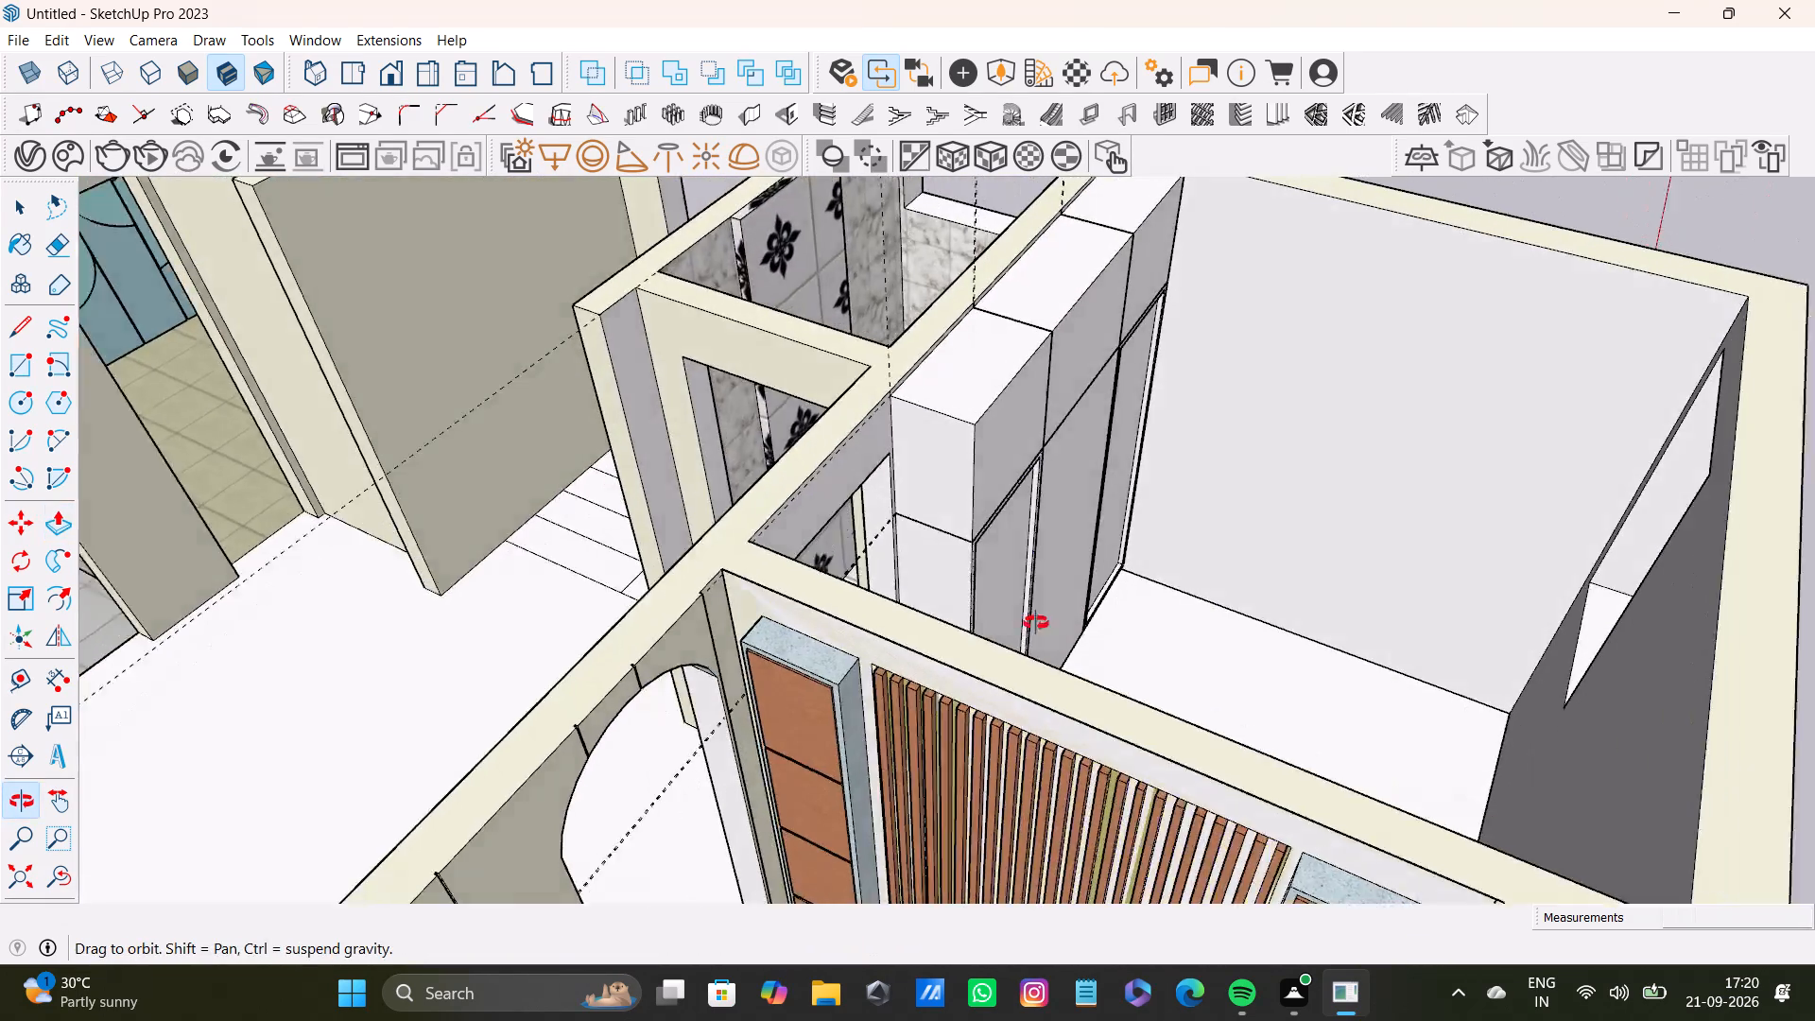
middle_click_drag(1036, 623, 567, 647)
scroll(890, 591, "down", 3)
middle_click_drag(893, 608, 865, 681, "shift")
middle_click_drag(867, 675, 847, 595)
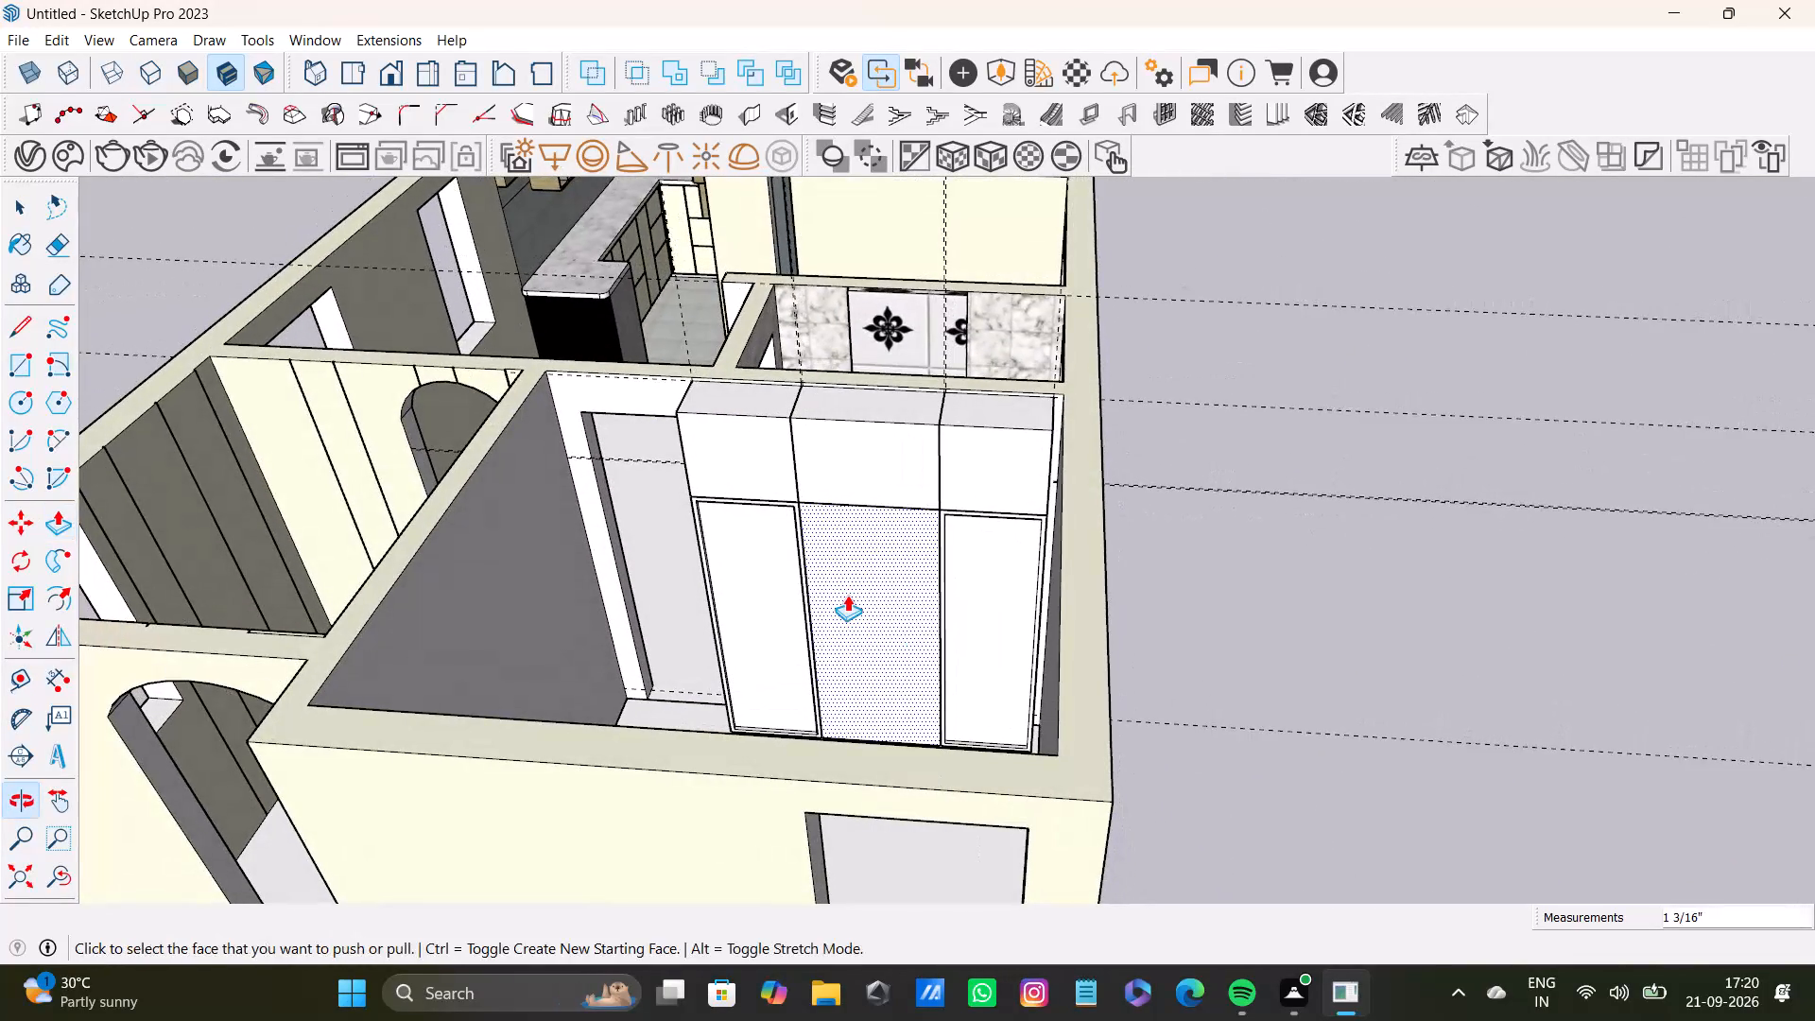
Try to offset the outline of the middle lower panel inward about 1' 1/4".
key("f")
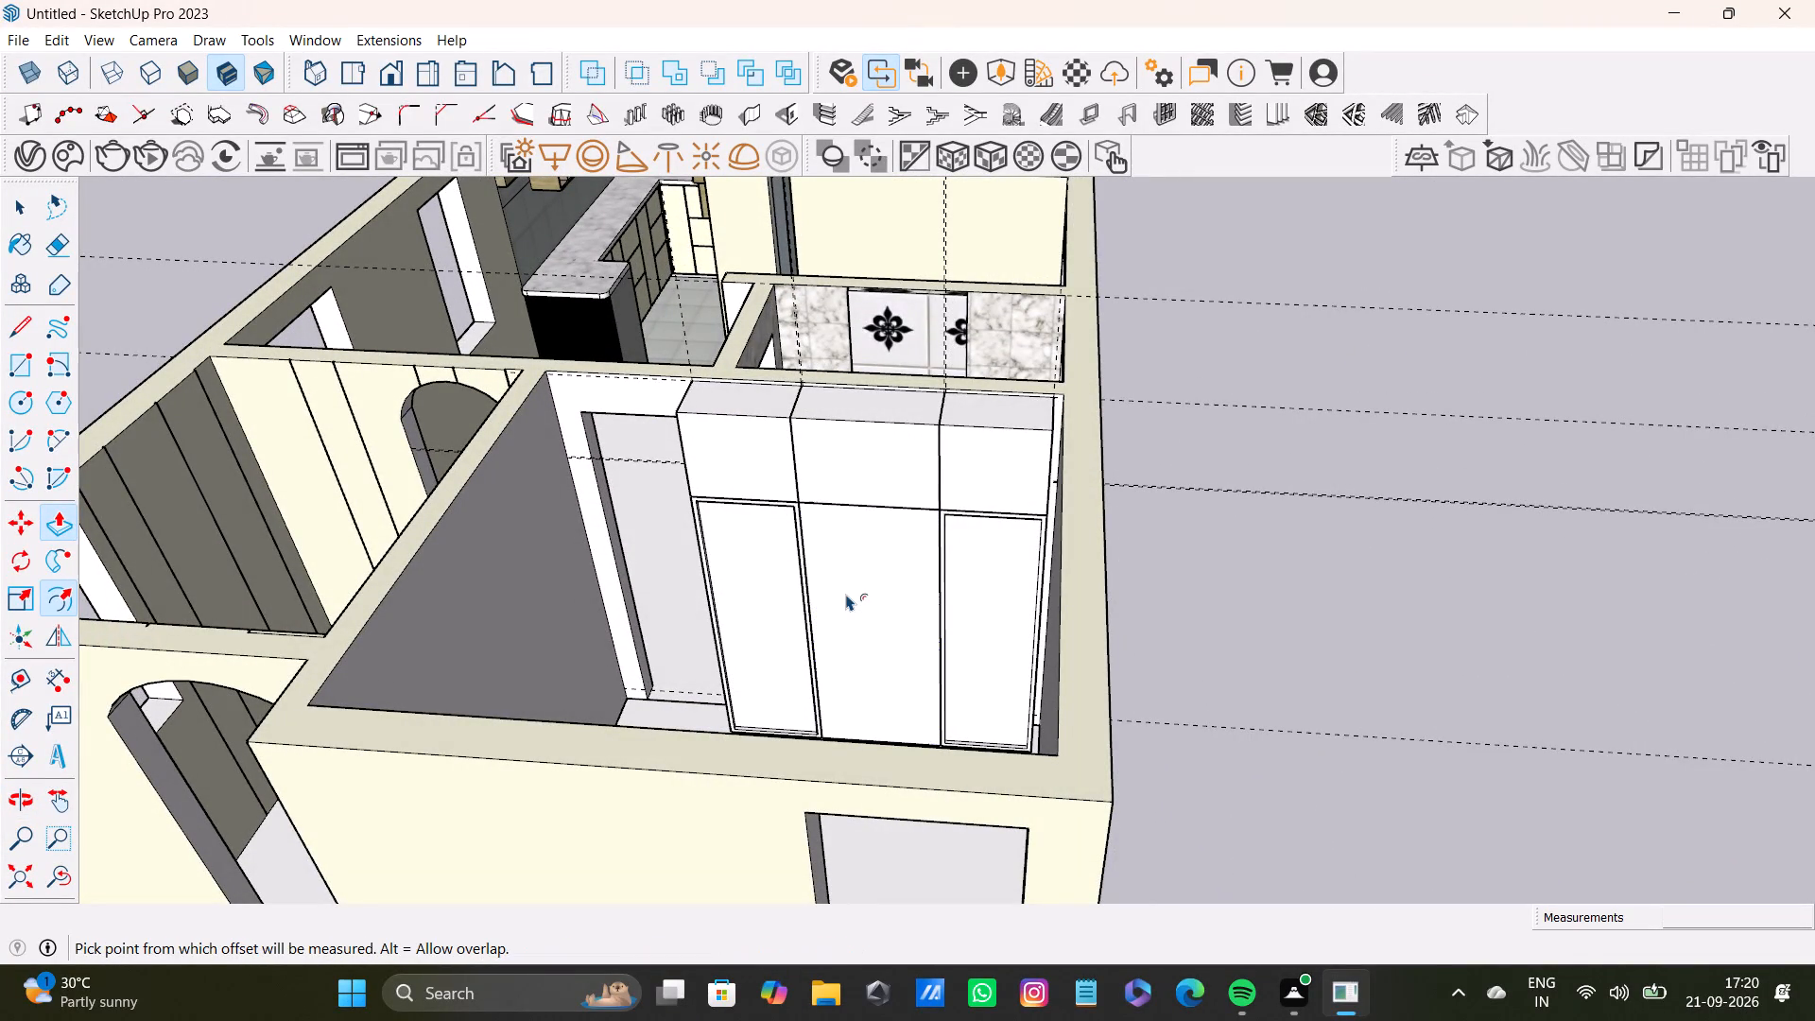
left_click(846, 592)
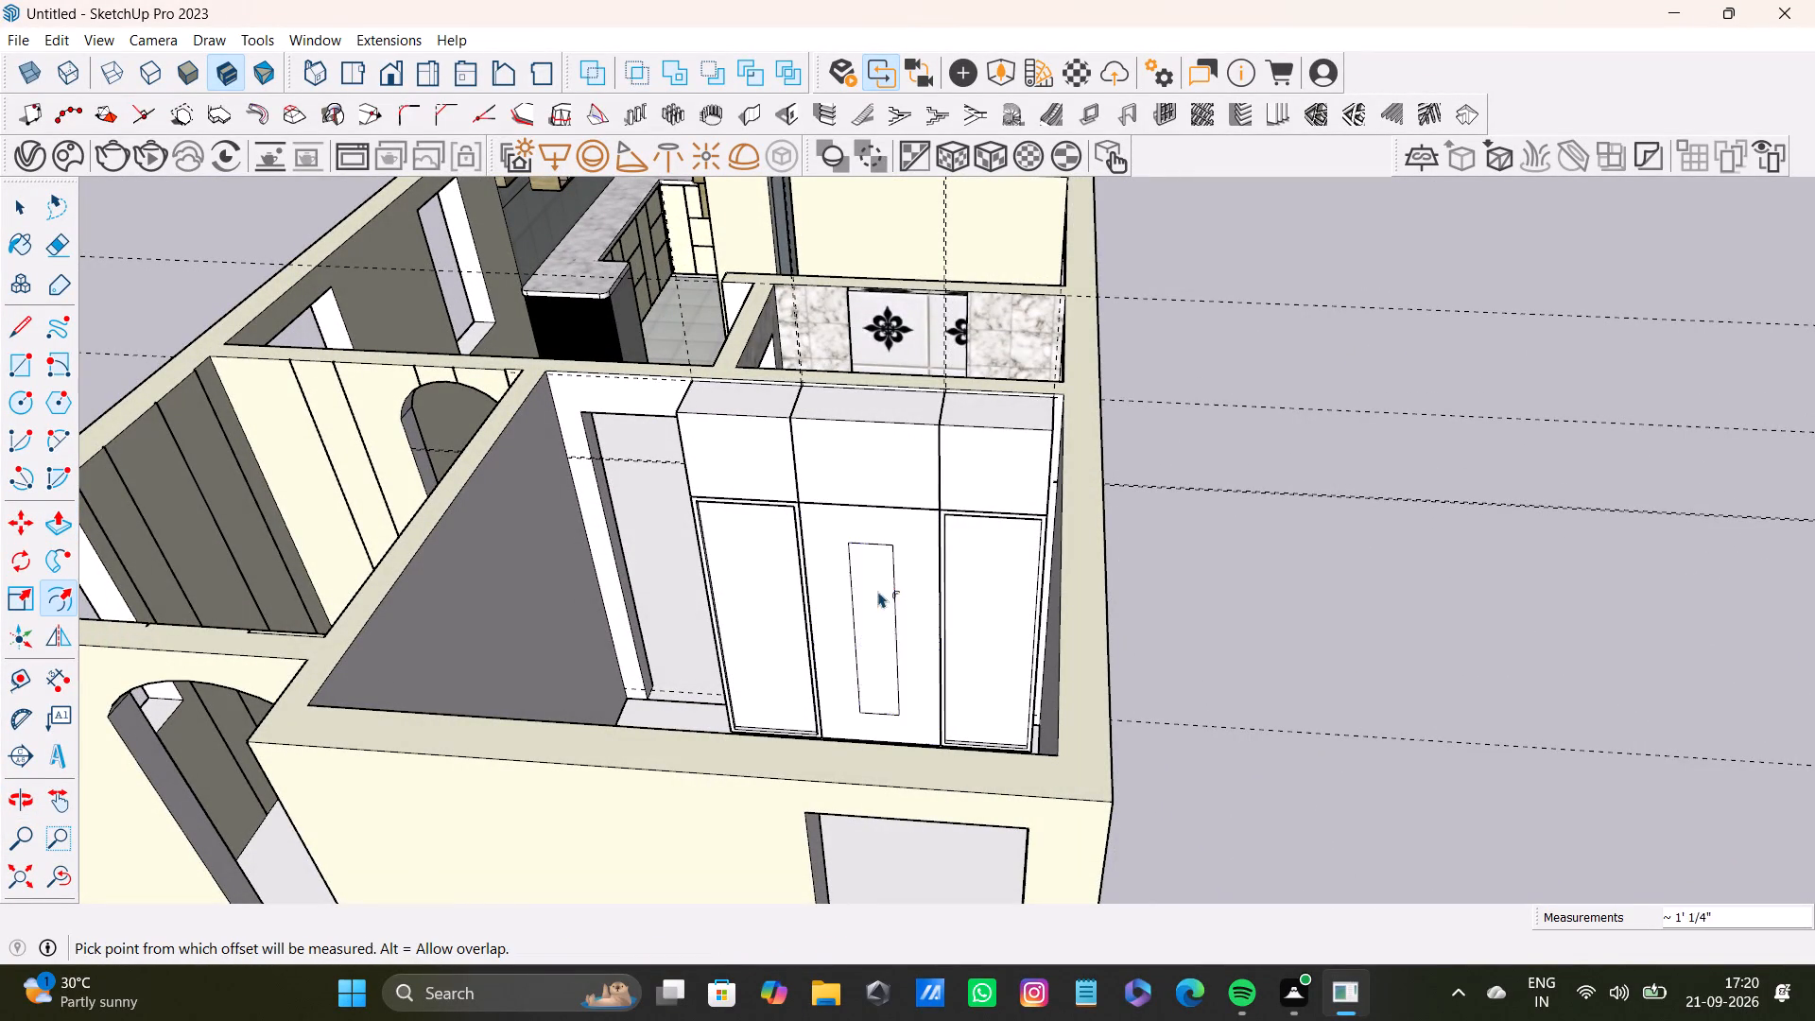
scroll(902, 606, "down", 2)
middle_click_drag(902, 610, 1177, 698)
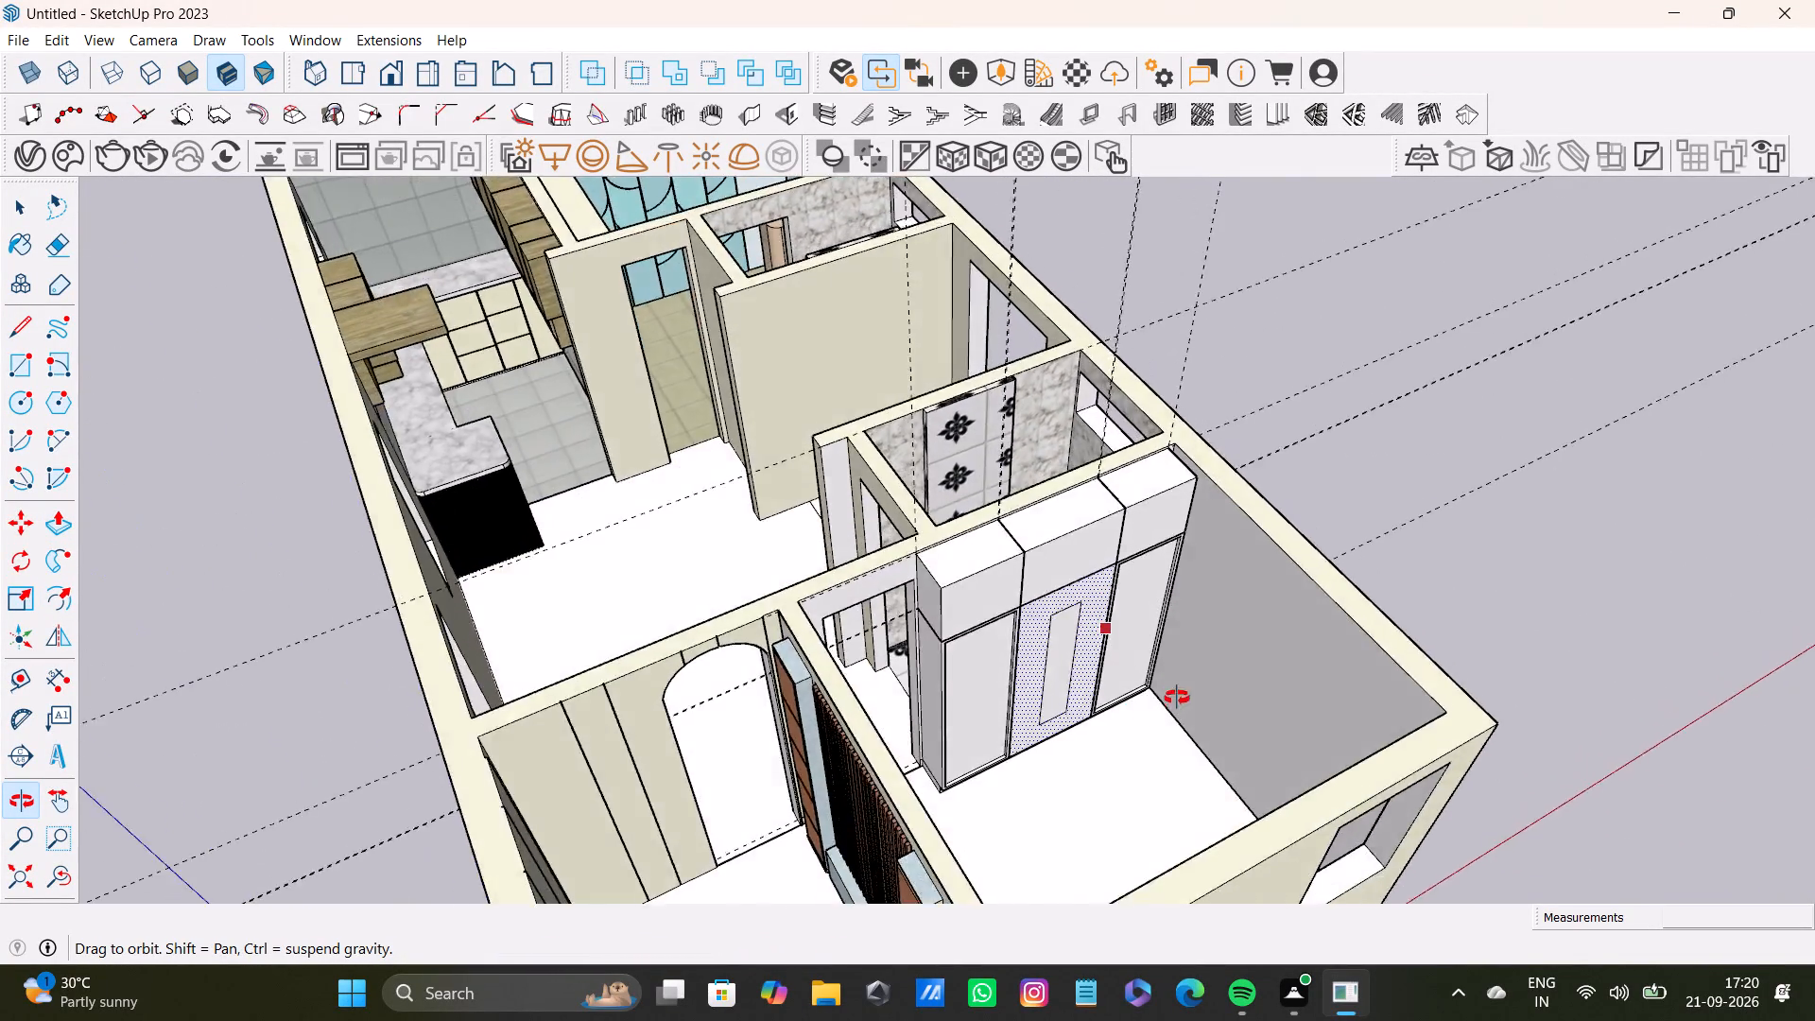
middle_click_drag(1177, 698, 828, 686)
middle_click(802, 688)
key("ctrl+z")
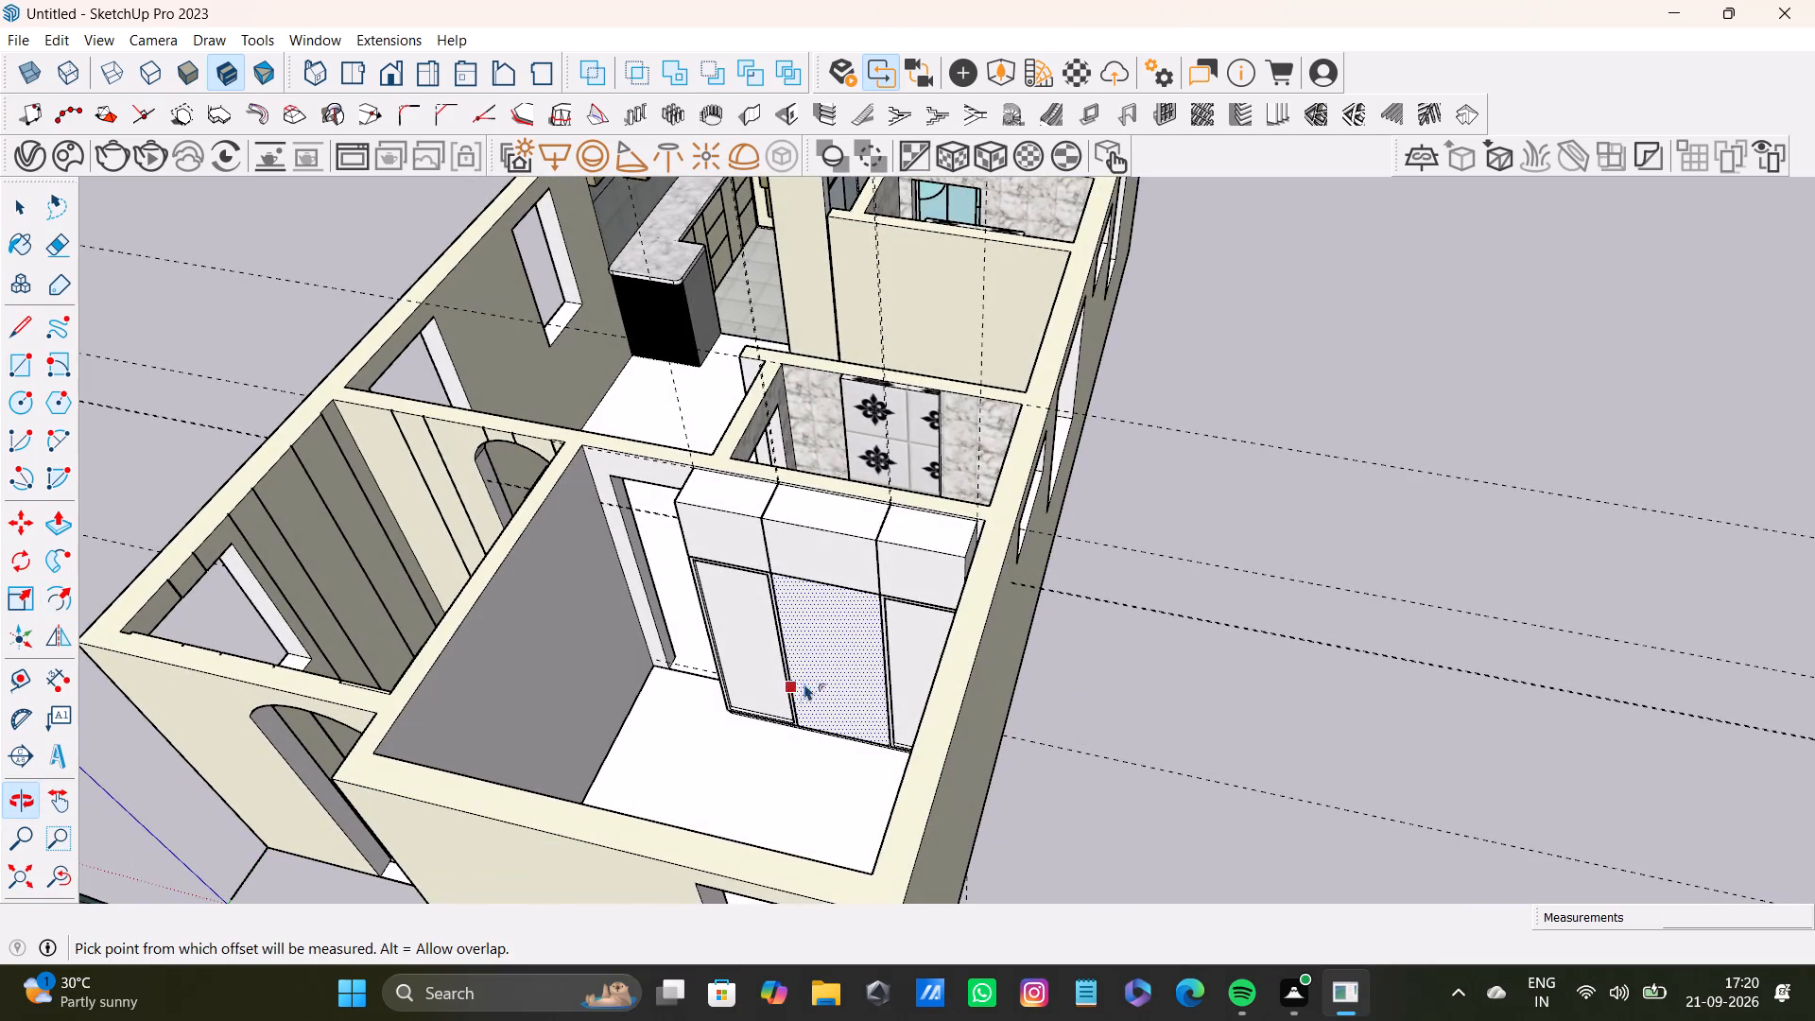
Offset the outline of the middle lower panel inward about 10" to form a narrow central rectangle.
scroll(814, 651, "up", 3, "ctrl")
middle_click_drag(829, 623, 897, 597)
left_click_drag(857, 621, 845, 659)
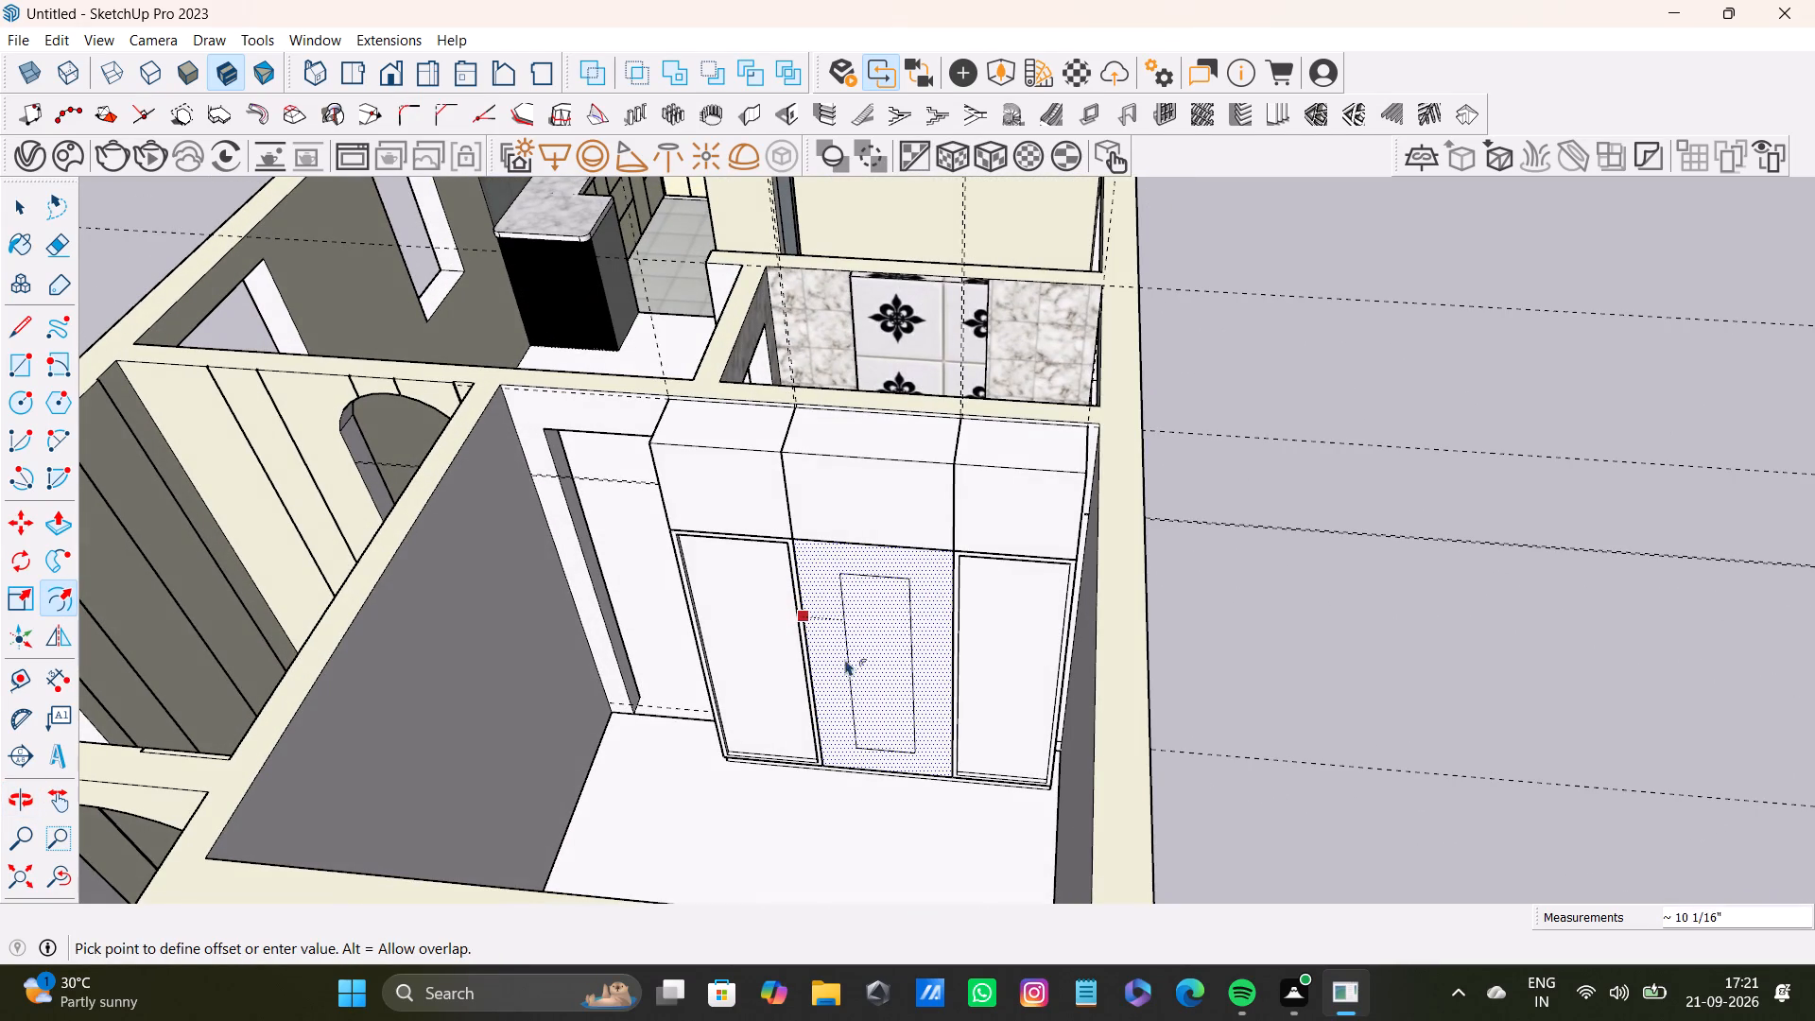
left_click_drag(845, 659, 847, 680)
key("space")
scroll(844, 682, "down", 4)
middle_click_drag(843, 682, 936, 651)
scroll(921, 641, "up", 5)
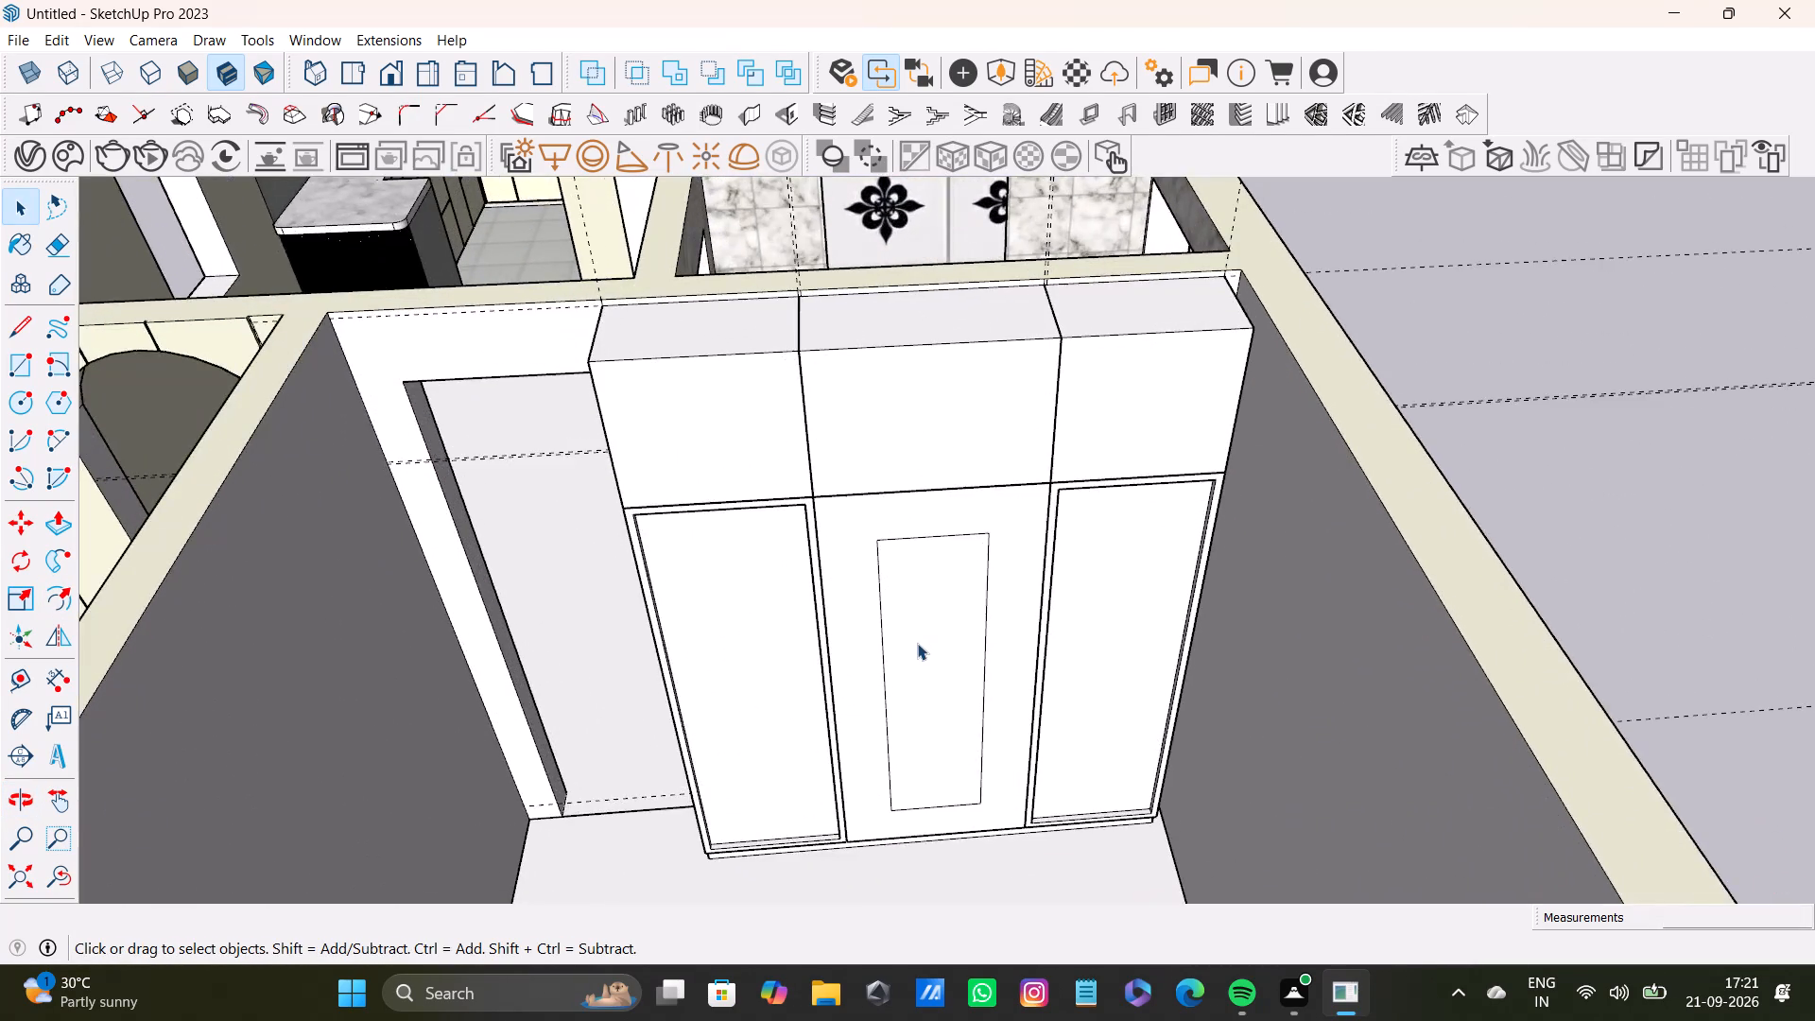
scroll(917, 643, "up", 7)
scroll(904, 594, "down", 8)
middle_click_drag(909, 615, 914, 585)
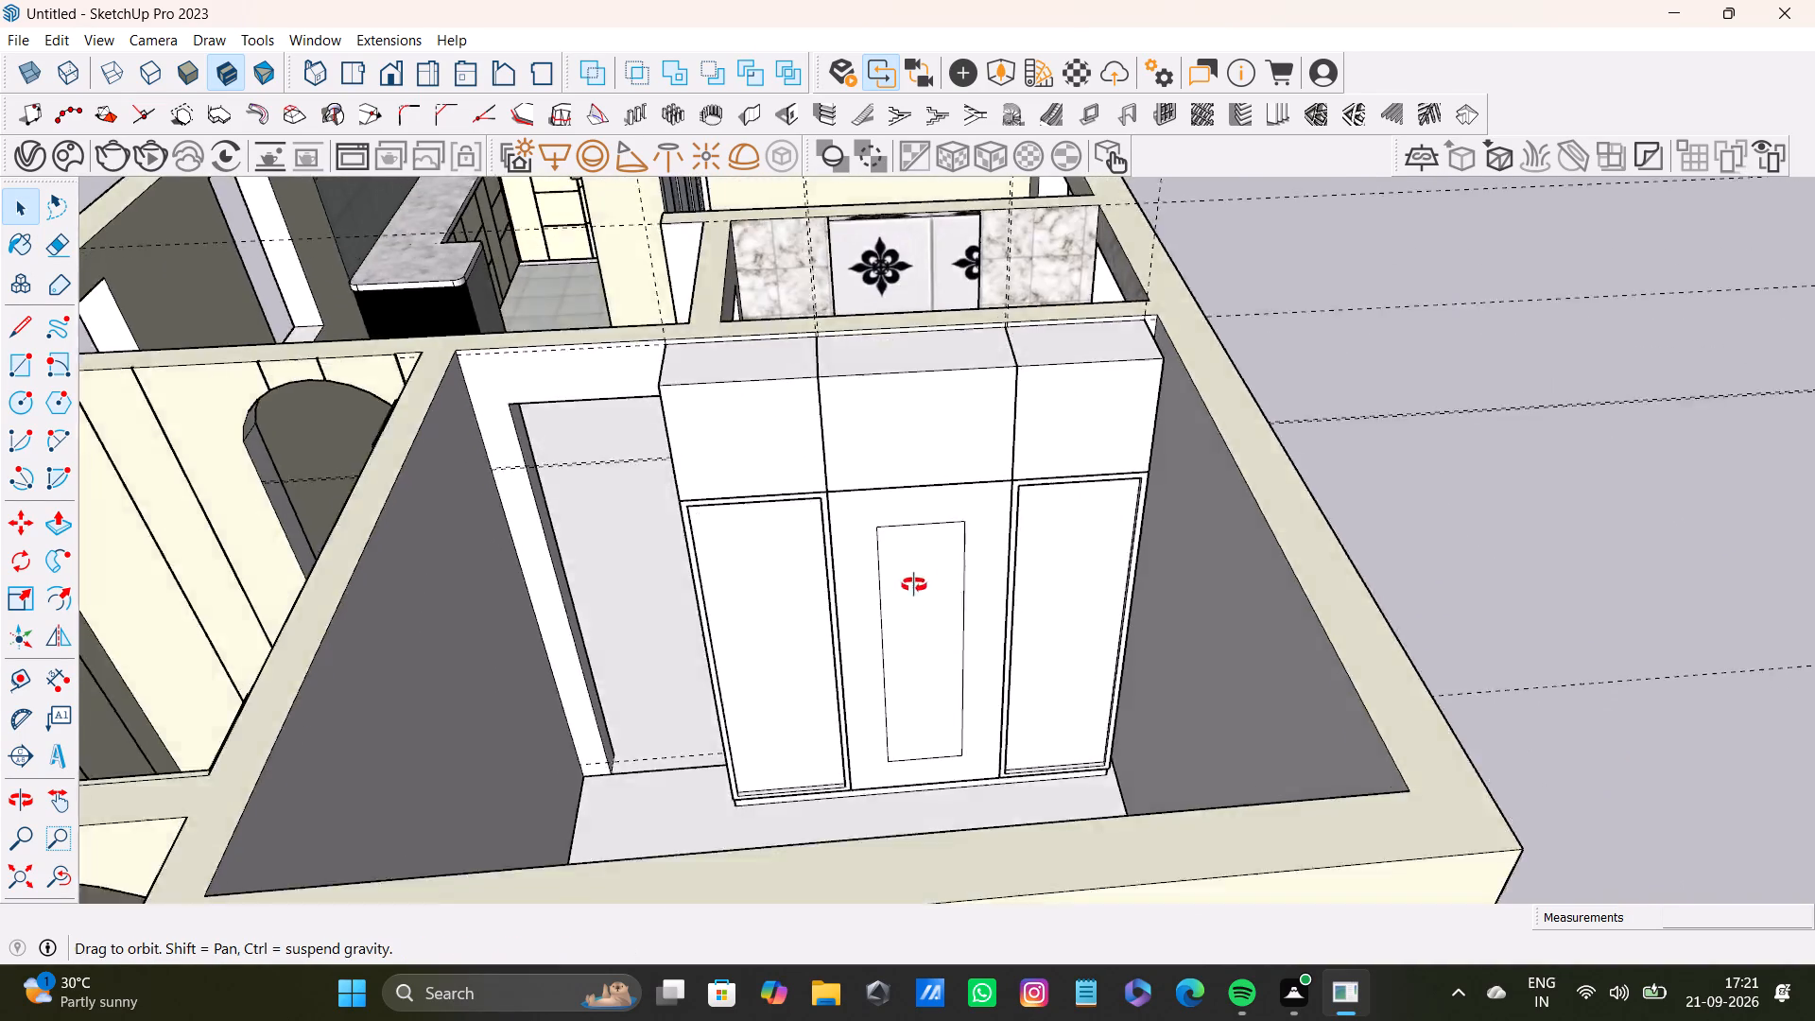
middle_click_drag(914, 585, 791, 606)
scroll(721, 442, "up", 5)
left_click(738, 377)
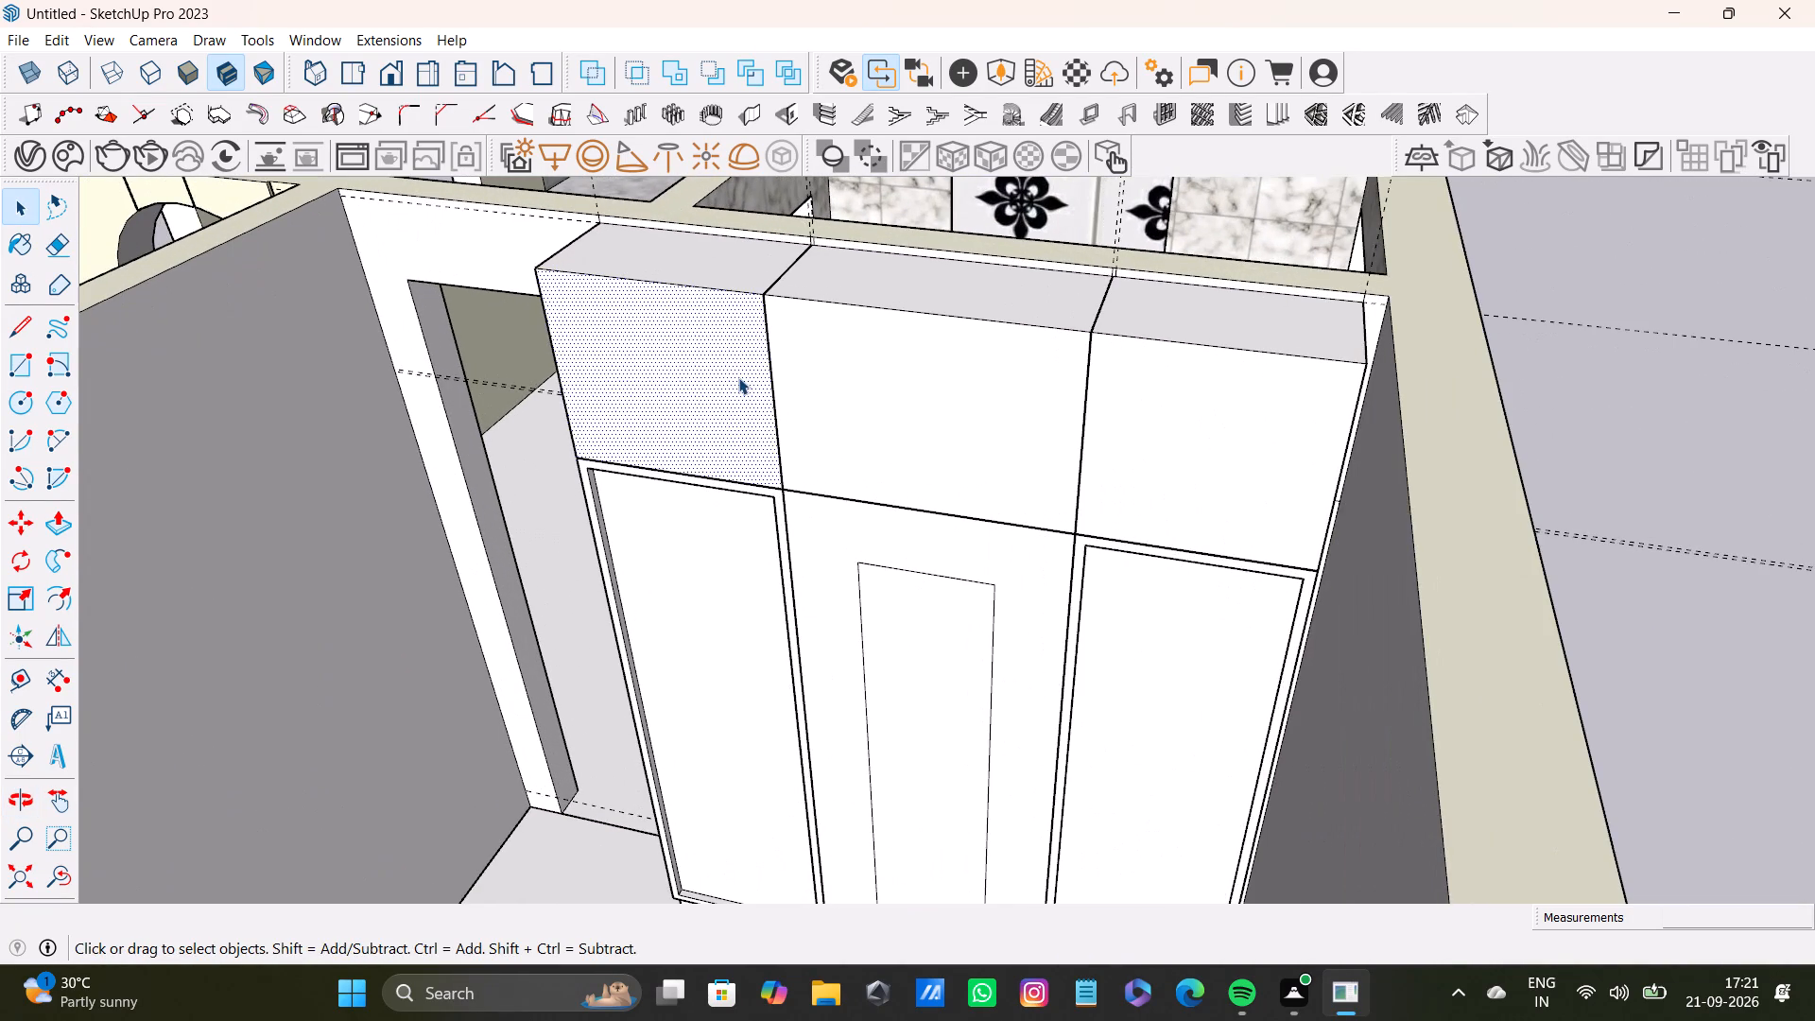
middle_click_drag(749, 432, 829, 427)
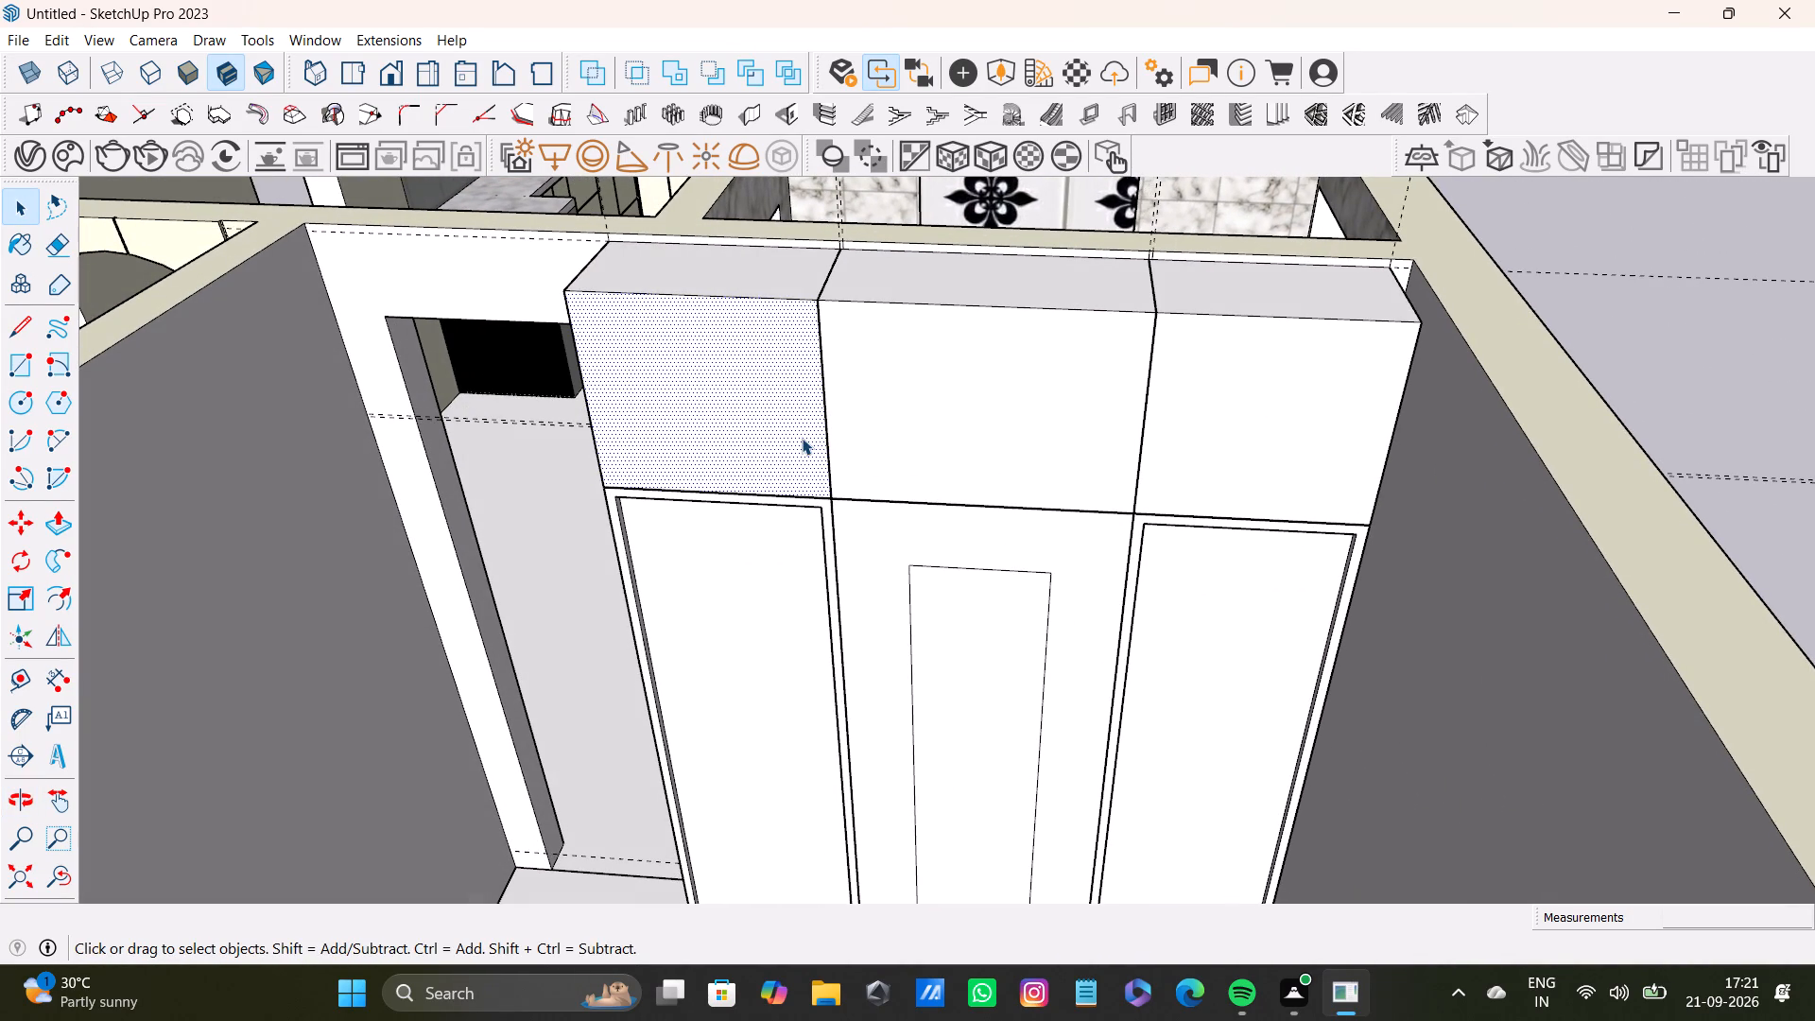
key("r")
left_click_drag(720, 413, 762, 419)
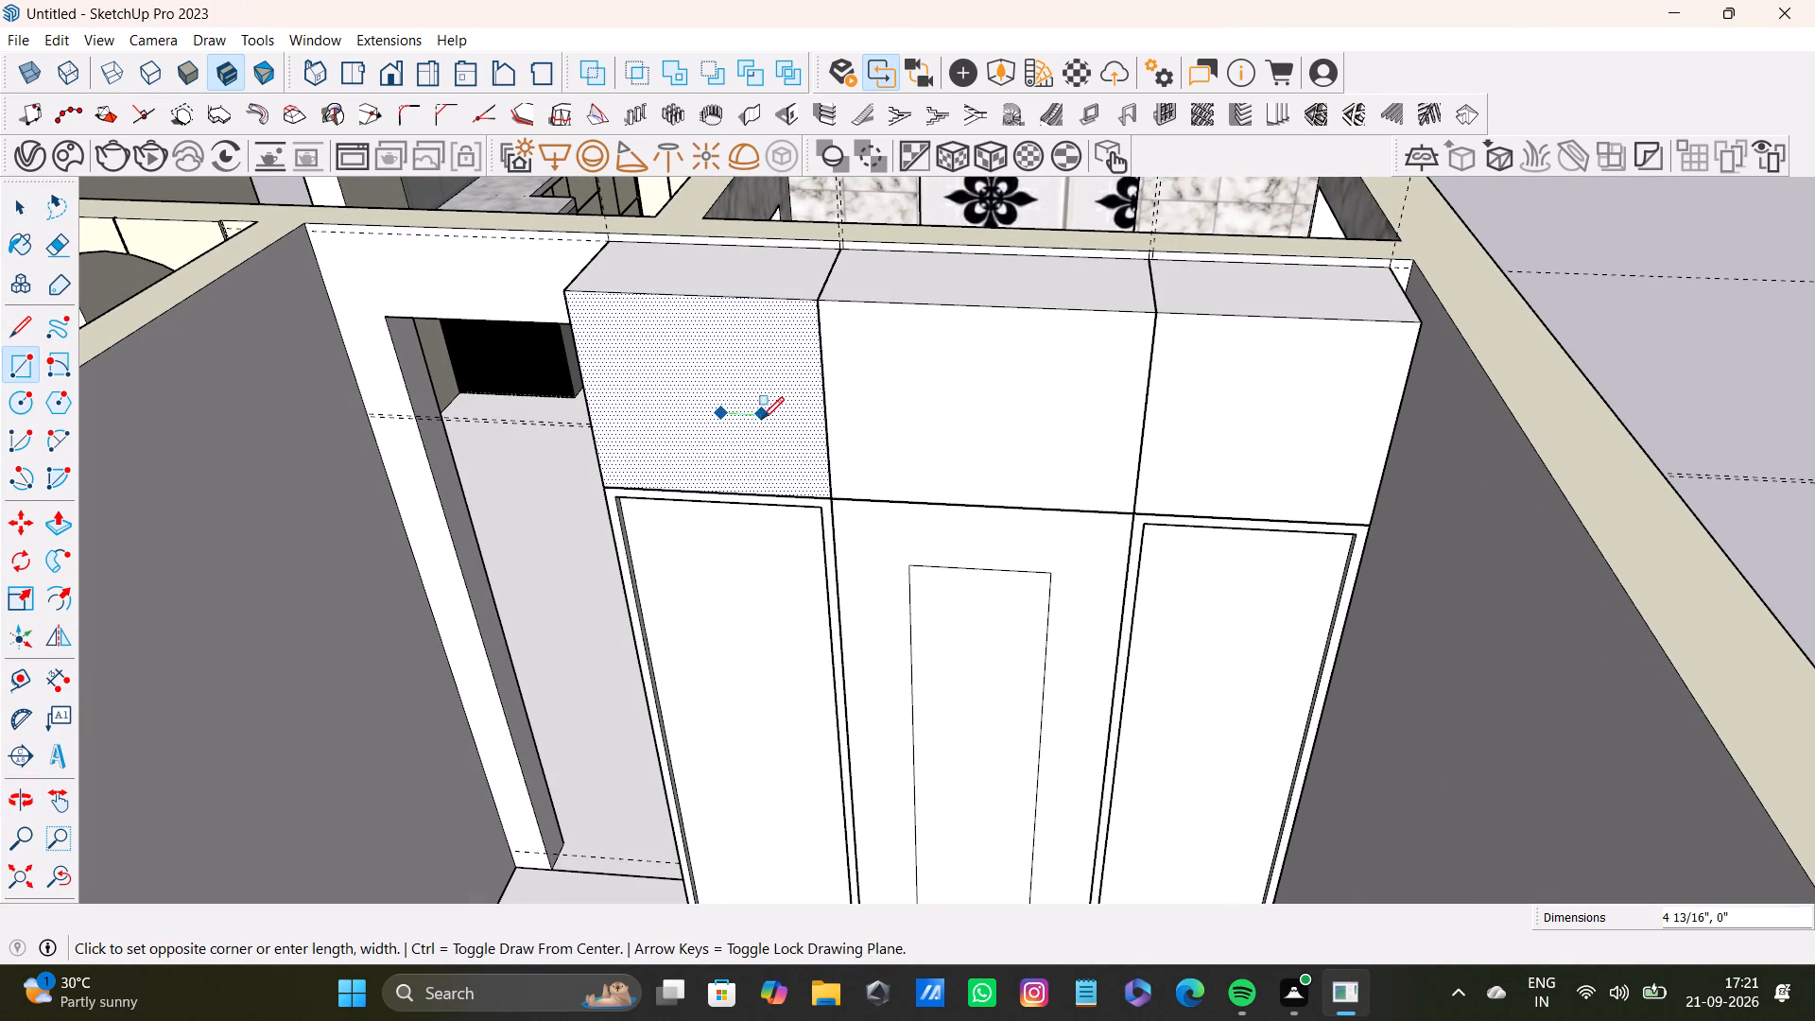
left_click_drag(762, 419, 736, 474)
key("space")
Offset the outline of the doorway-side upper panel inward about 3/4" to form a thin border.
type("f")
left_click_drag(735, 406, 742, 428)
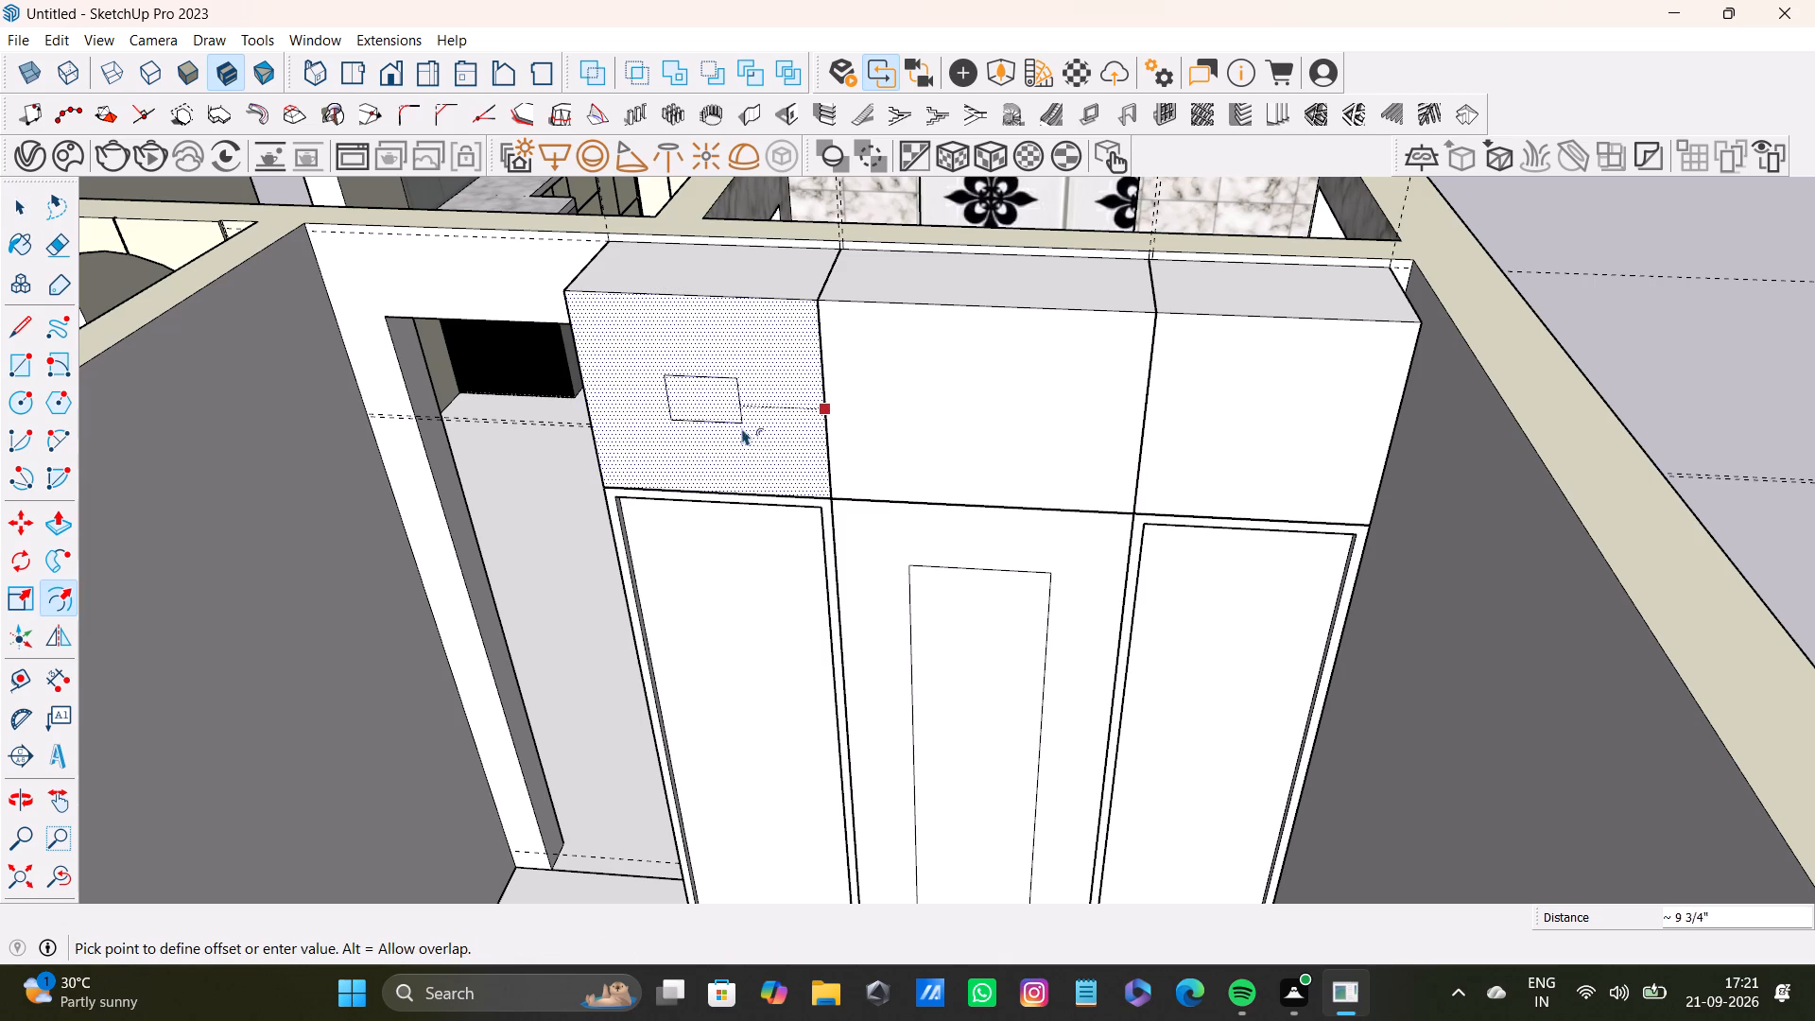
left_click_drag(742, 428, 818, 407)
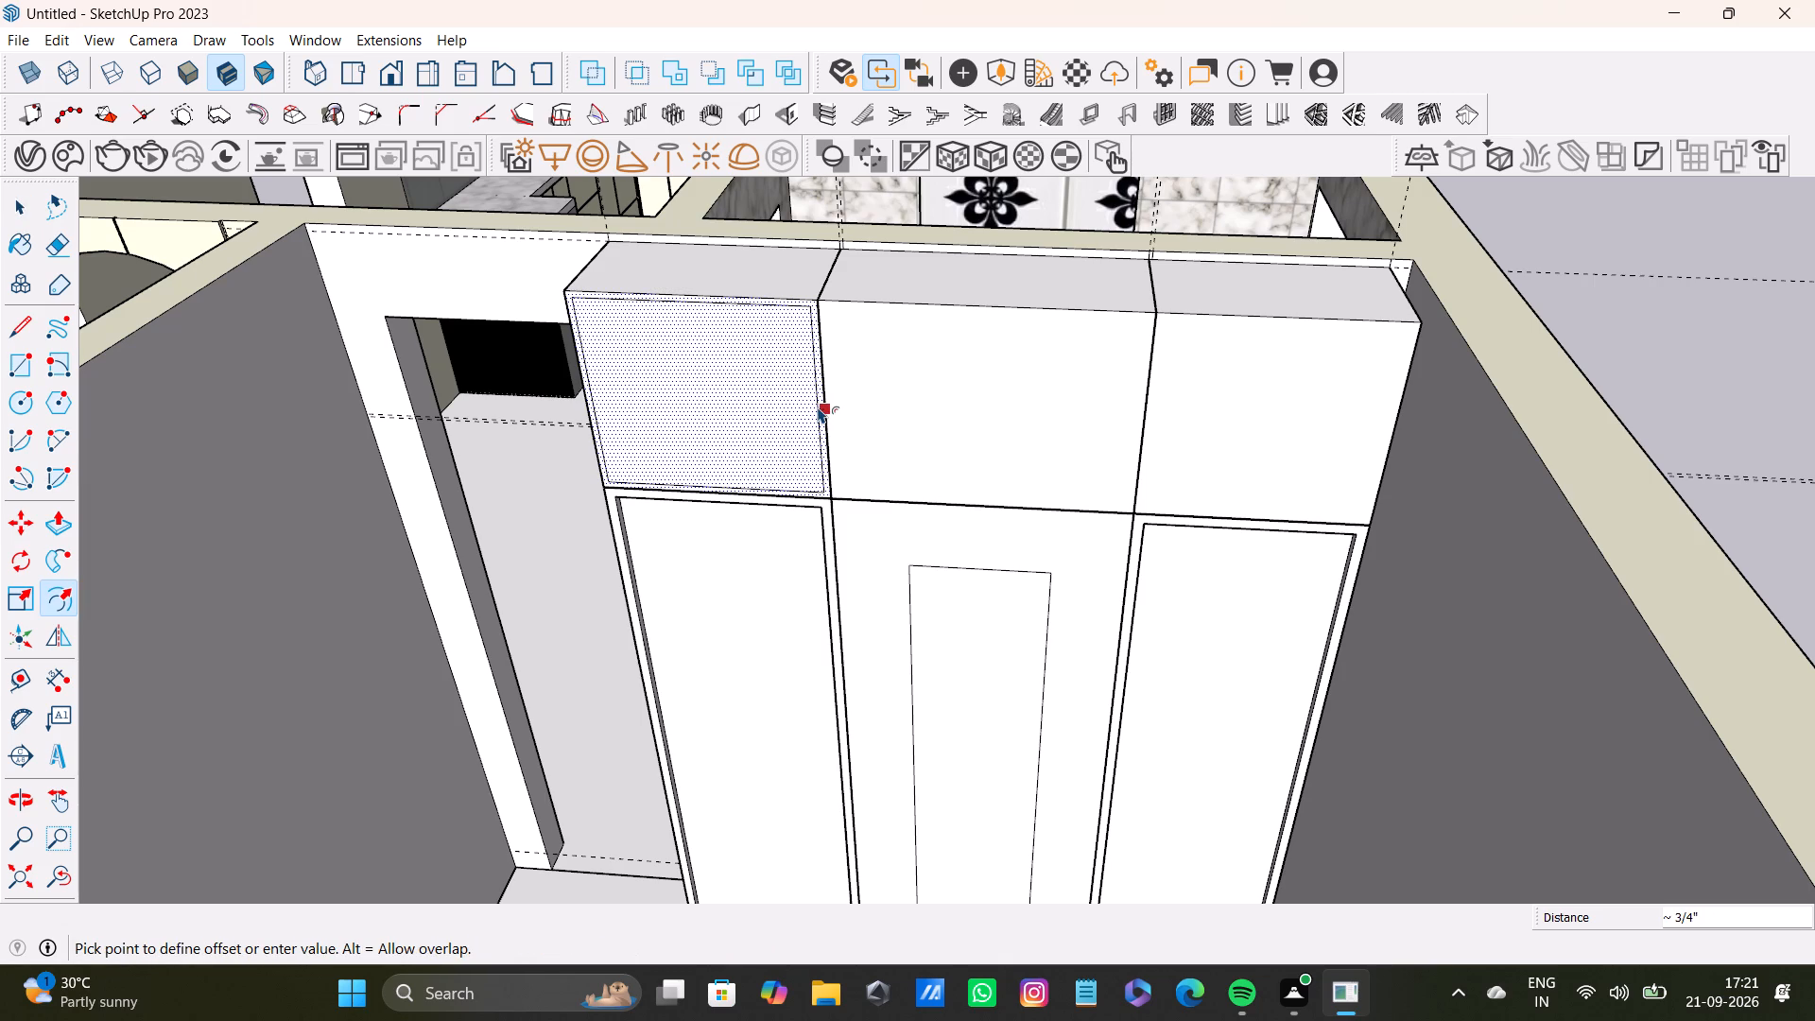
left_click_drag(818, 407, 815, 406)
Offset the outline of the outer upper panel, on the side away from the doorway, inward about 1".
scroll(793, 466, "down", 3)
middle_click_drag(820, 496, 957, 426)
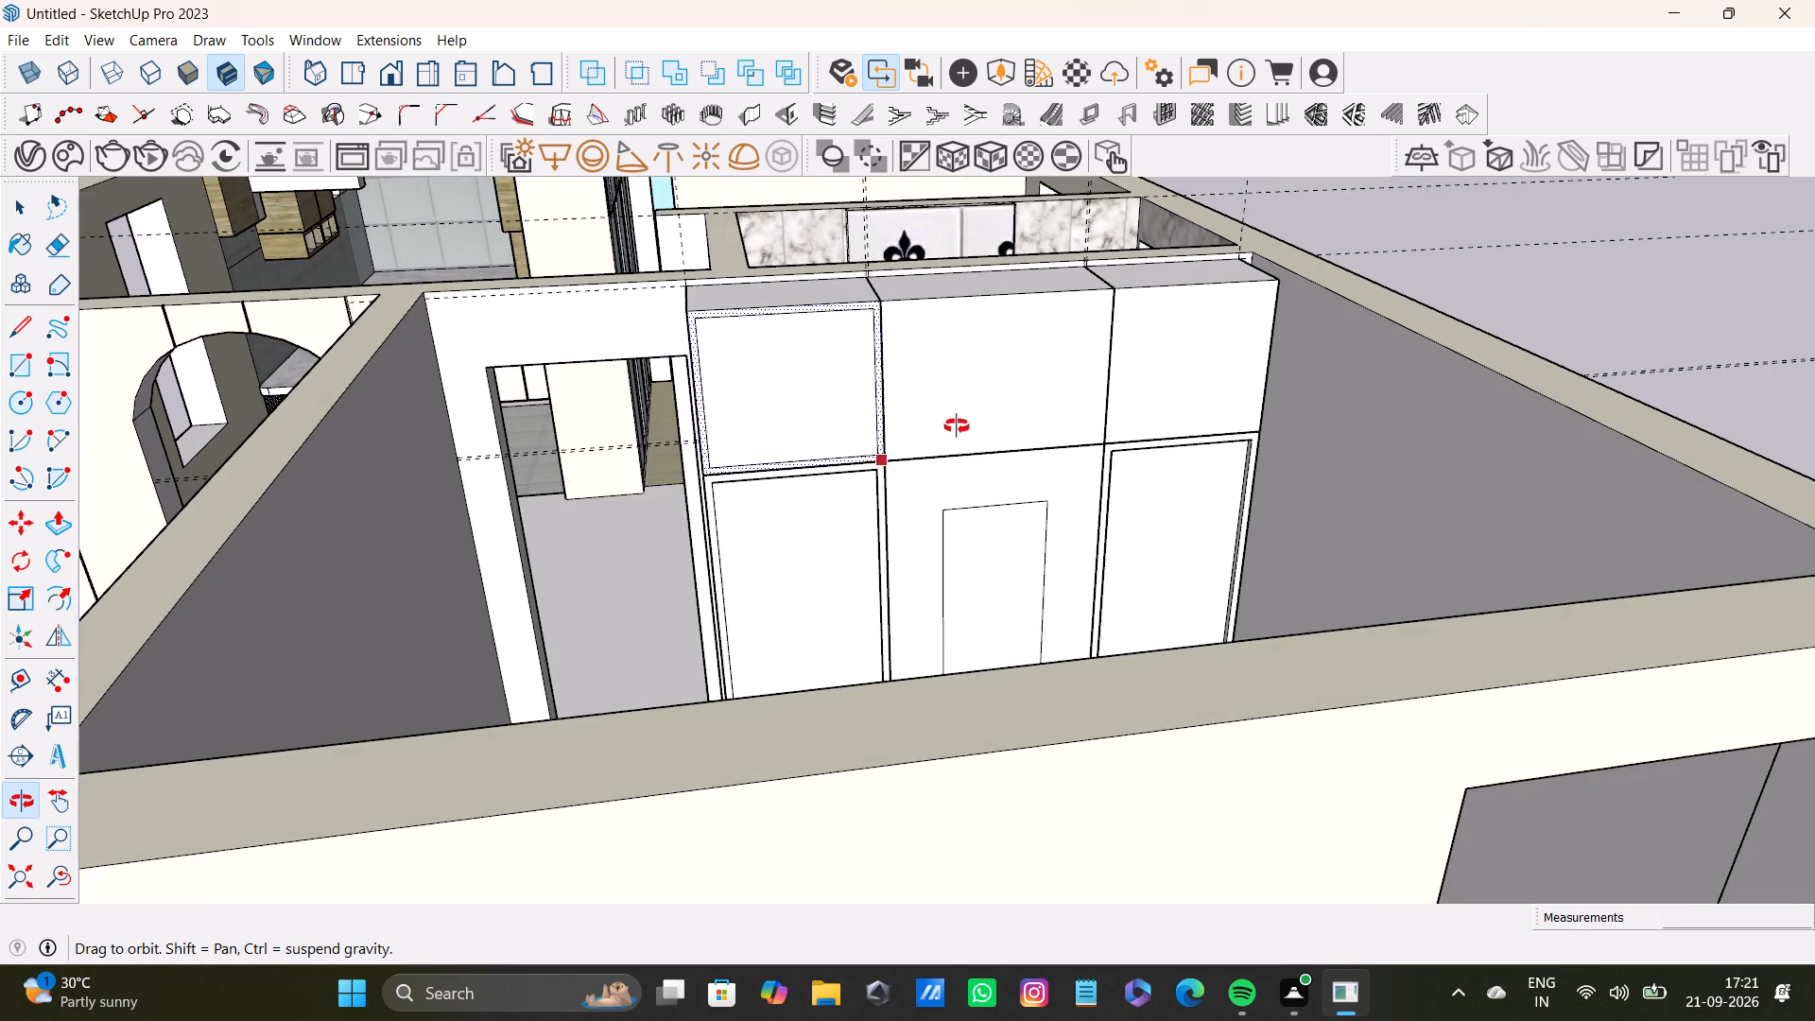
middle_click_drag(957, 426, 950, 431)
middle_click_drag(1210, 454, 1038, 493)
left_click(1016, 438)
key("space")
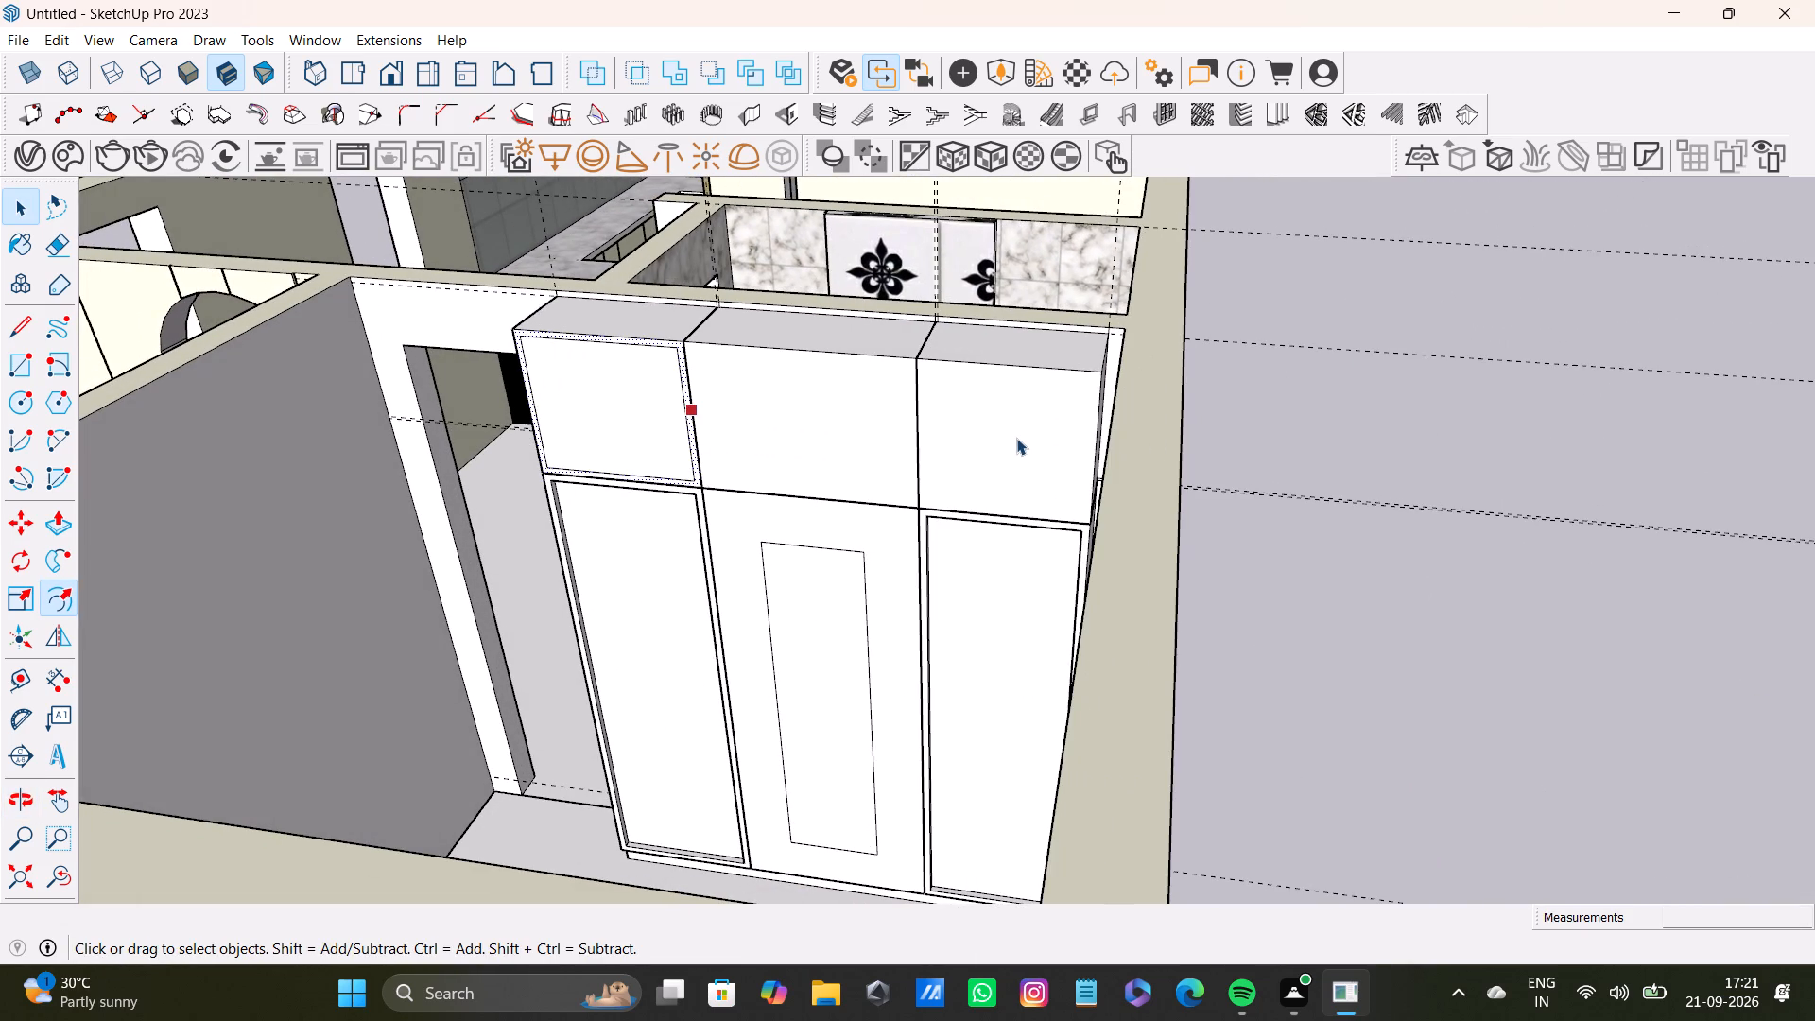
left_click(1016, 438)
key("f")
left_click_drag(1014, 438, 1062, 416)
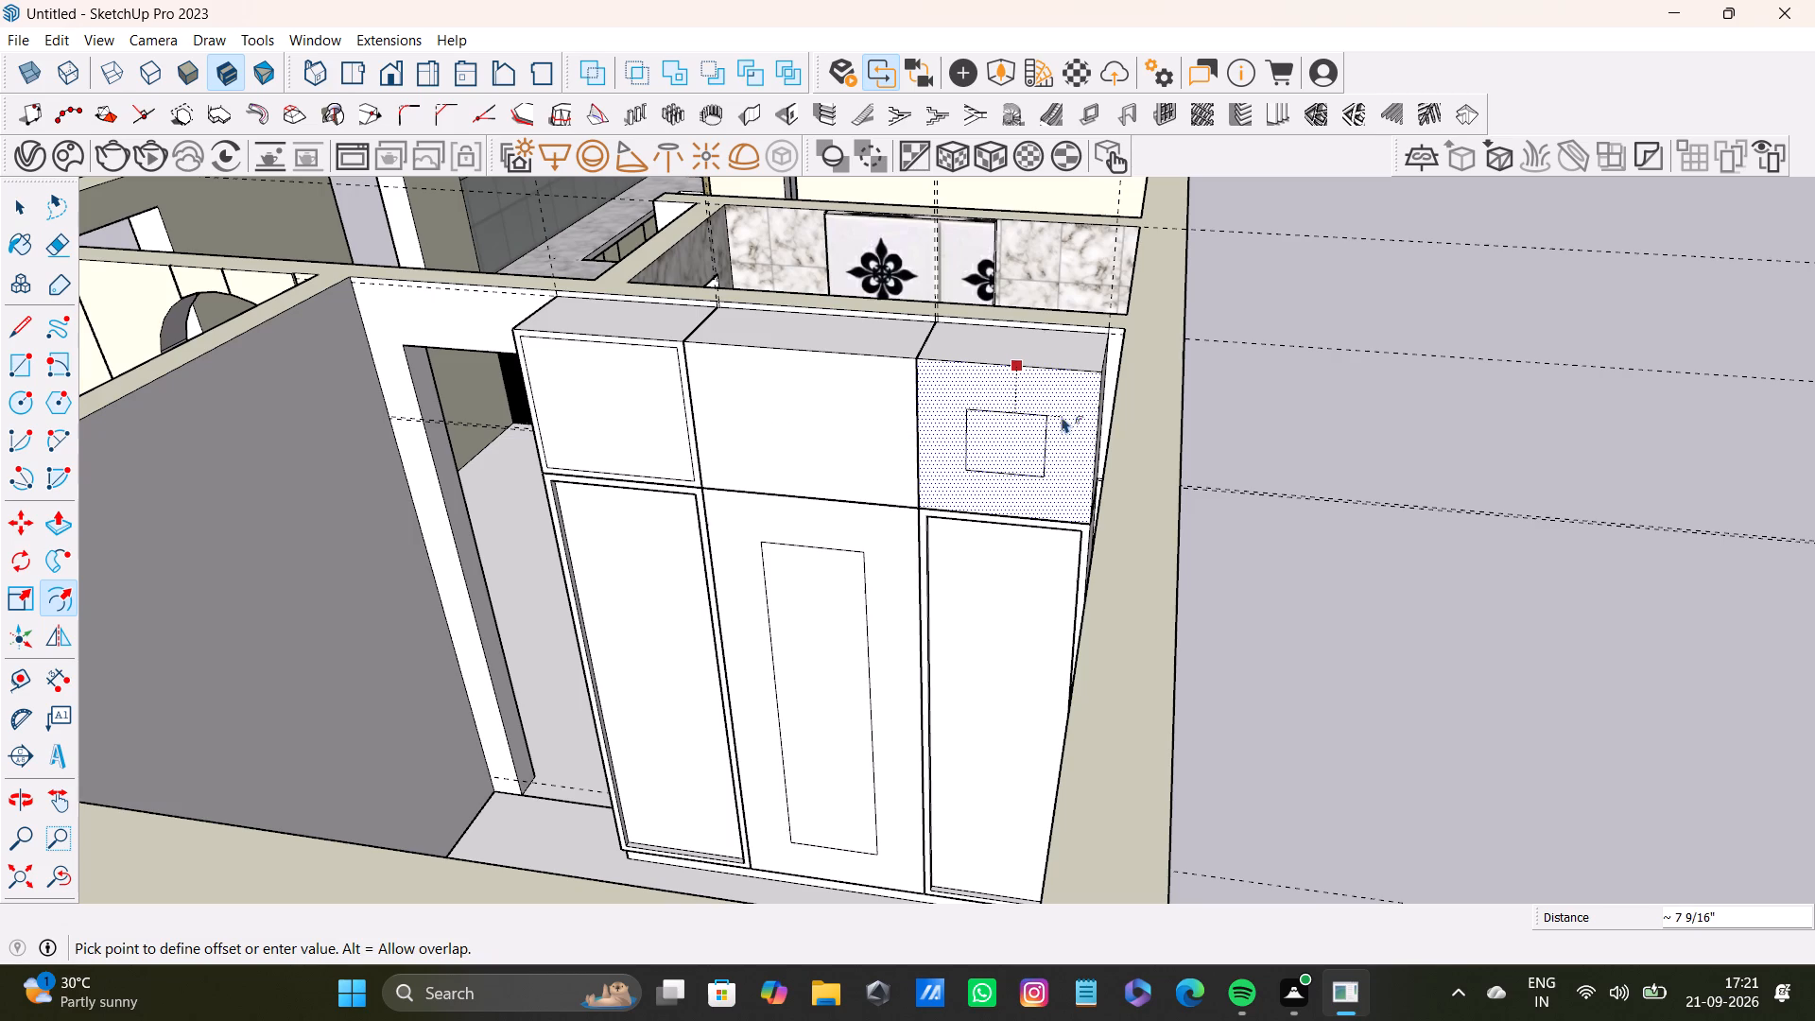
left_click_drag(1062, 416, 1085, 377)
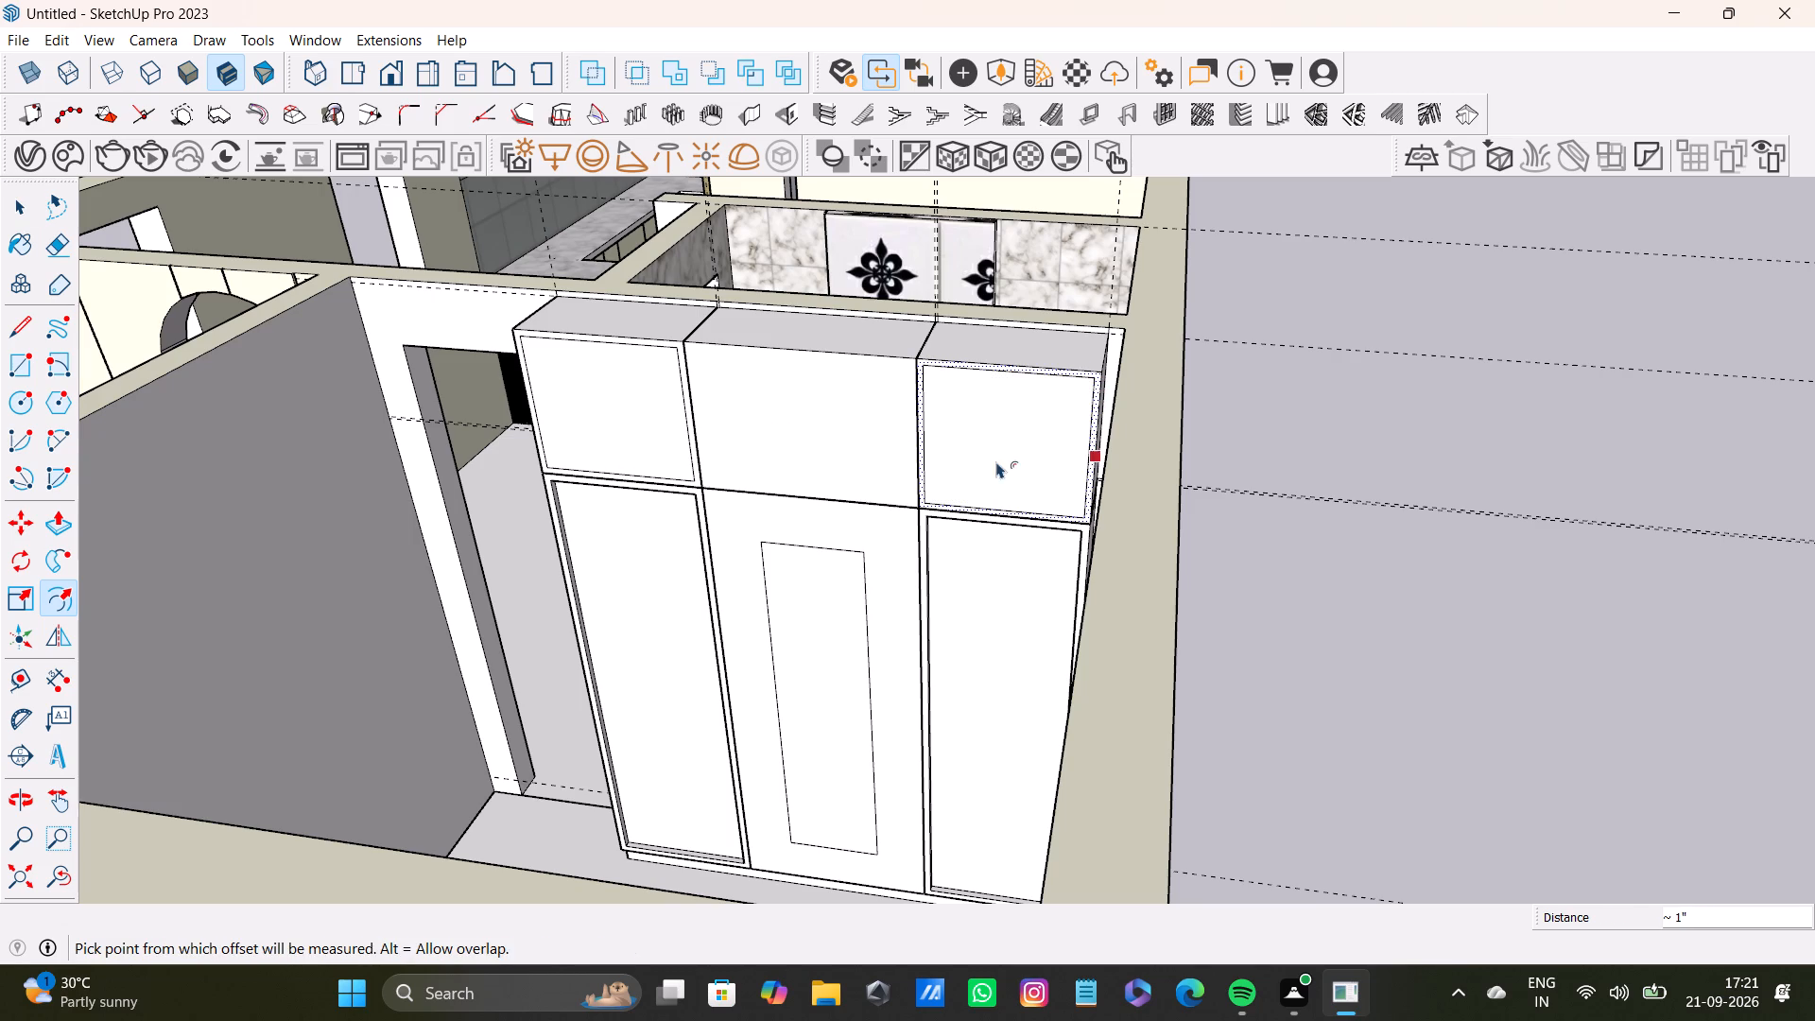
key("space")
Recess the inner face of the doorway-side upper panel behind its border with Push/Pull.
scroll(611, 403, "down", 2)
middle_click_drag(617, 409, 786, 457, "shift")
scroll(785, 467, "up", 6)
middle_click_drag(795, 476, 749, 476)
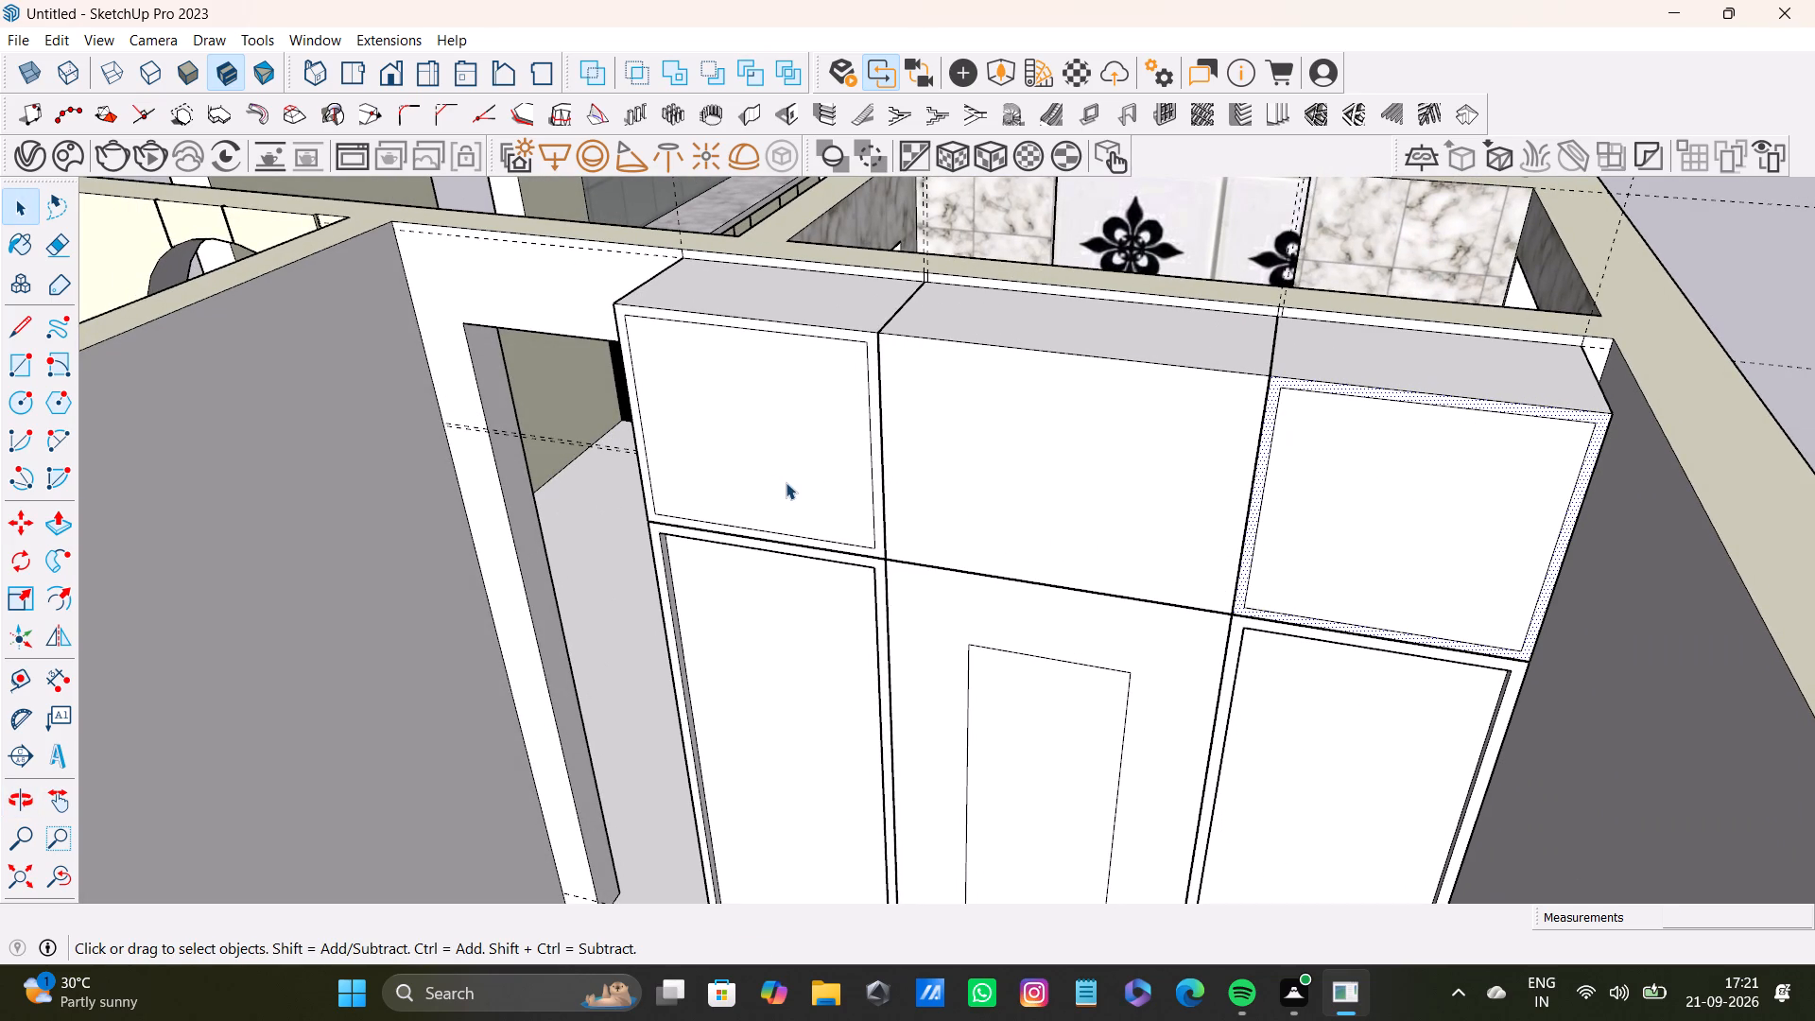
key("p")
left_click_drag(790, 479, 799, 571)
key("ctrl+z")
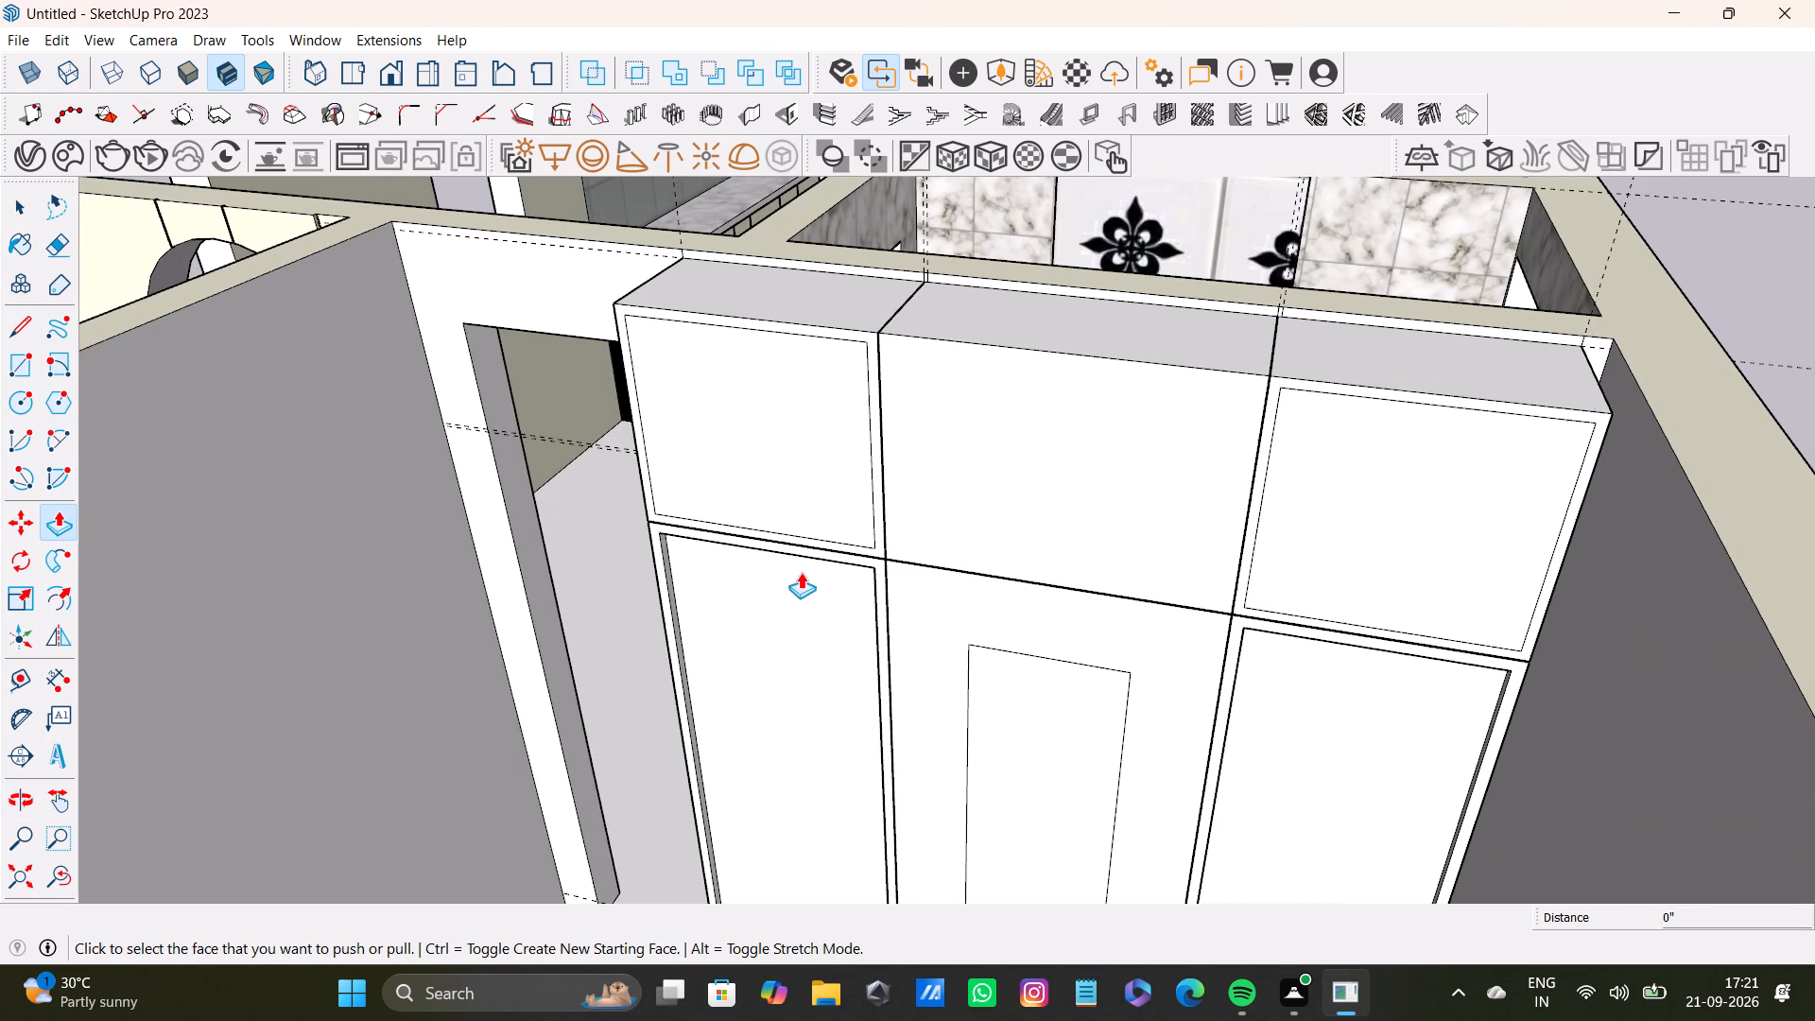
left_click_drag(843, 477, 853, 630)
Recess the inner face of the outer upper panel 1 3/16" behind its border.
scroll(853, 632, "down", 2)
middle_click_drag(869, 632, 786, 558)
middle_click_drag(981, 581, 1147, 595)
key("space")
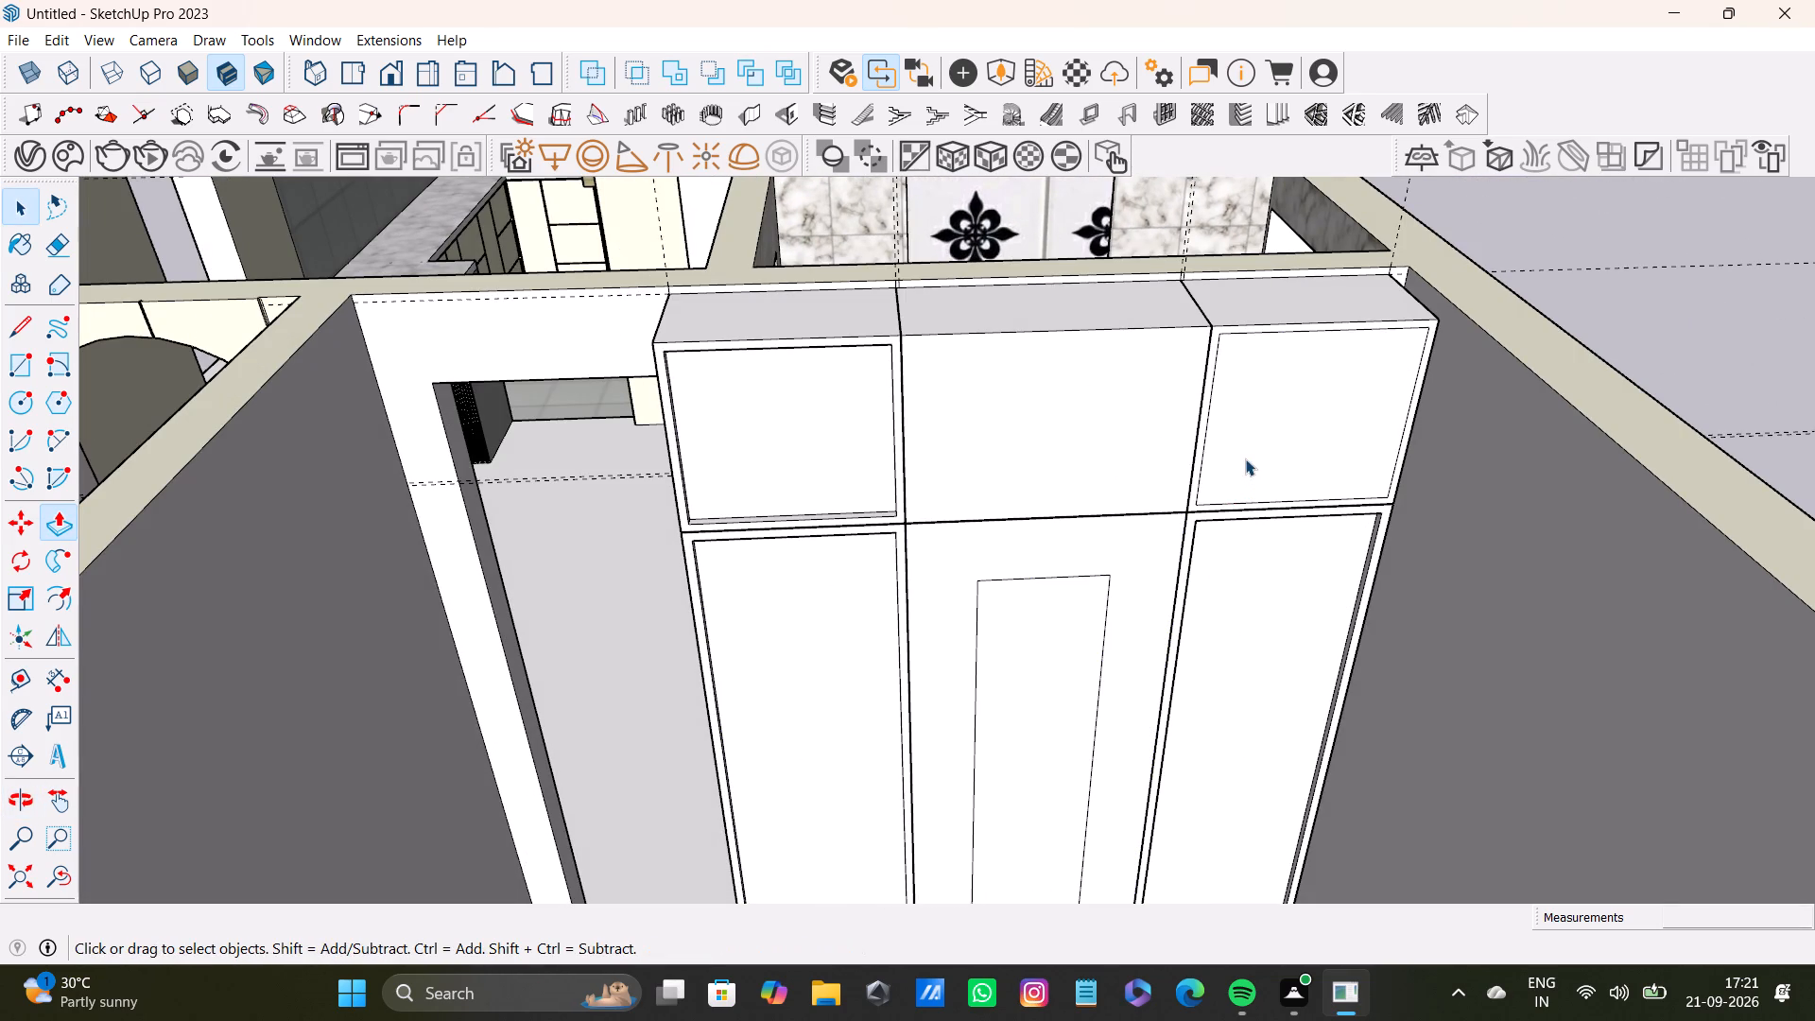
left_click(1245, 459)
key("p")
left_click_drag(1242, 484, 1244, 580)
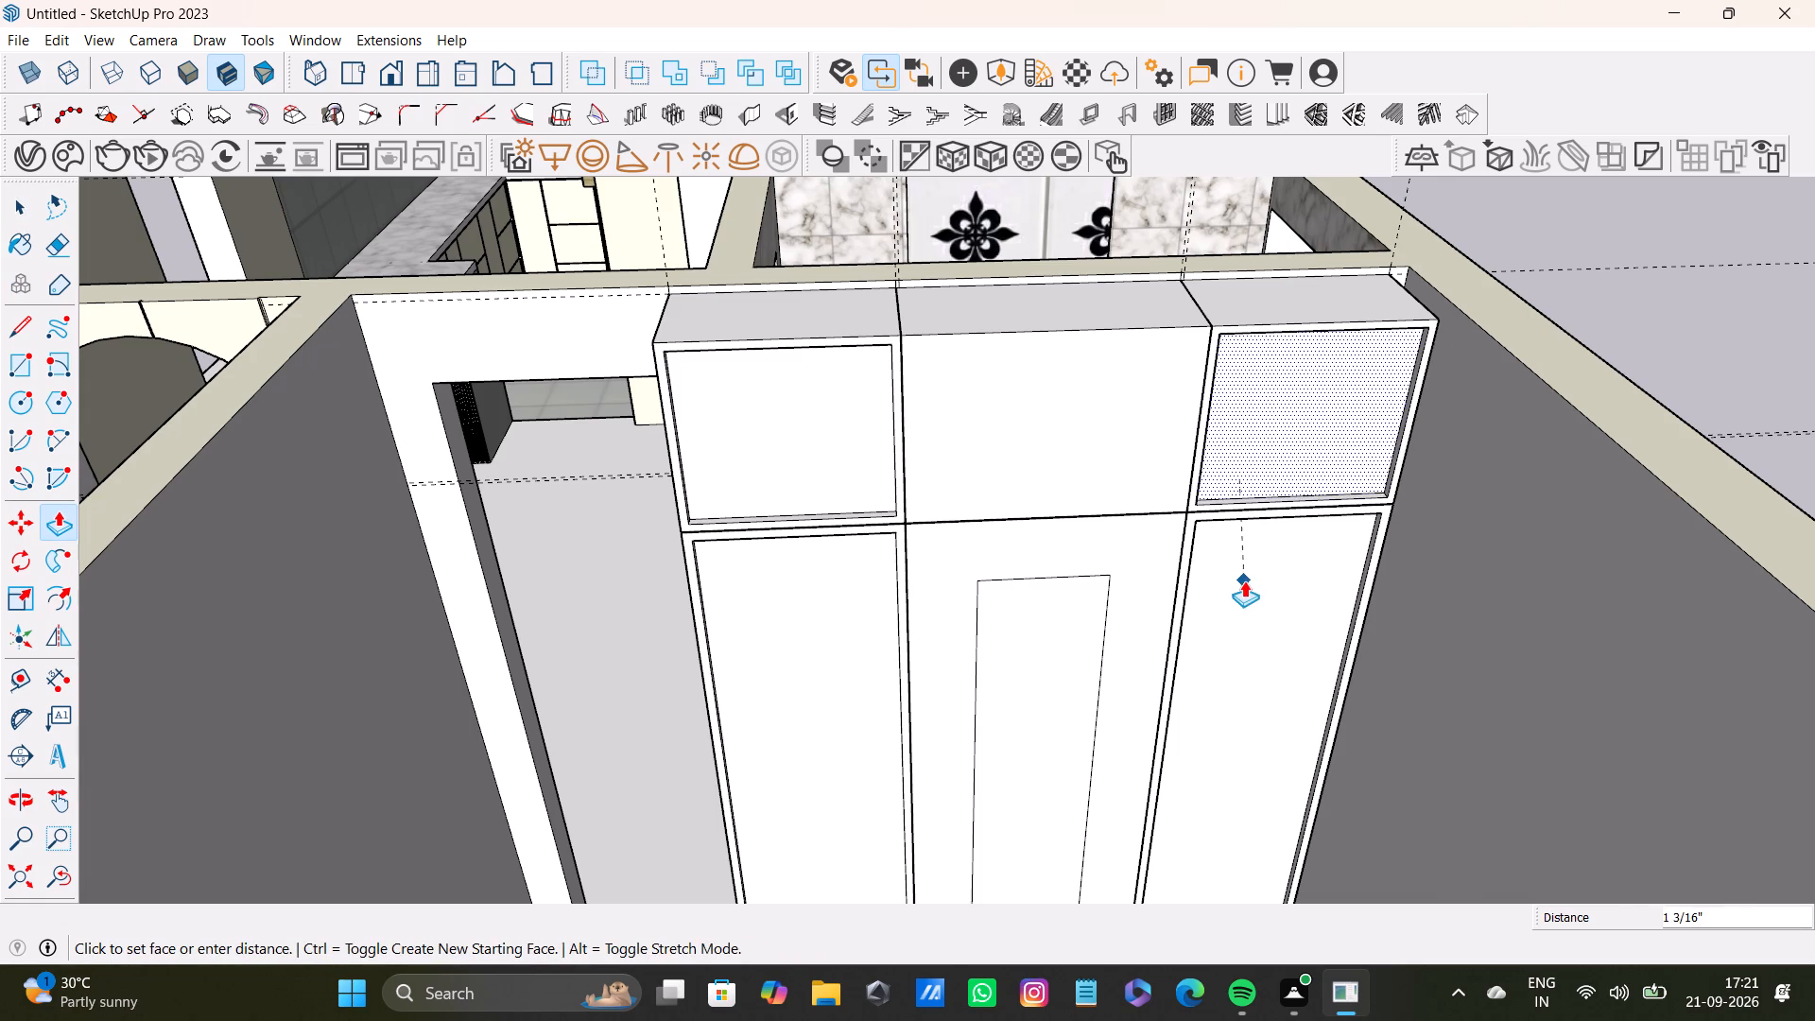
left_click_drag(1244, 580, 1240, 568)
Offset the outline of the middle upper panel inward to form a thin border like those on its neighbours.
scroll(1216, 590, "down", 4)
middle_click_drag(1201, 600, 1128, 589)
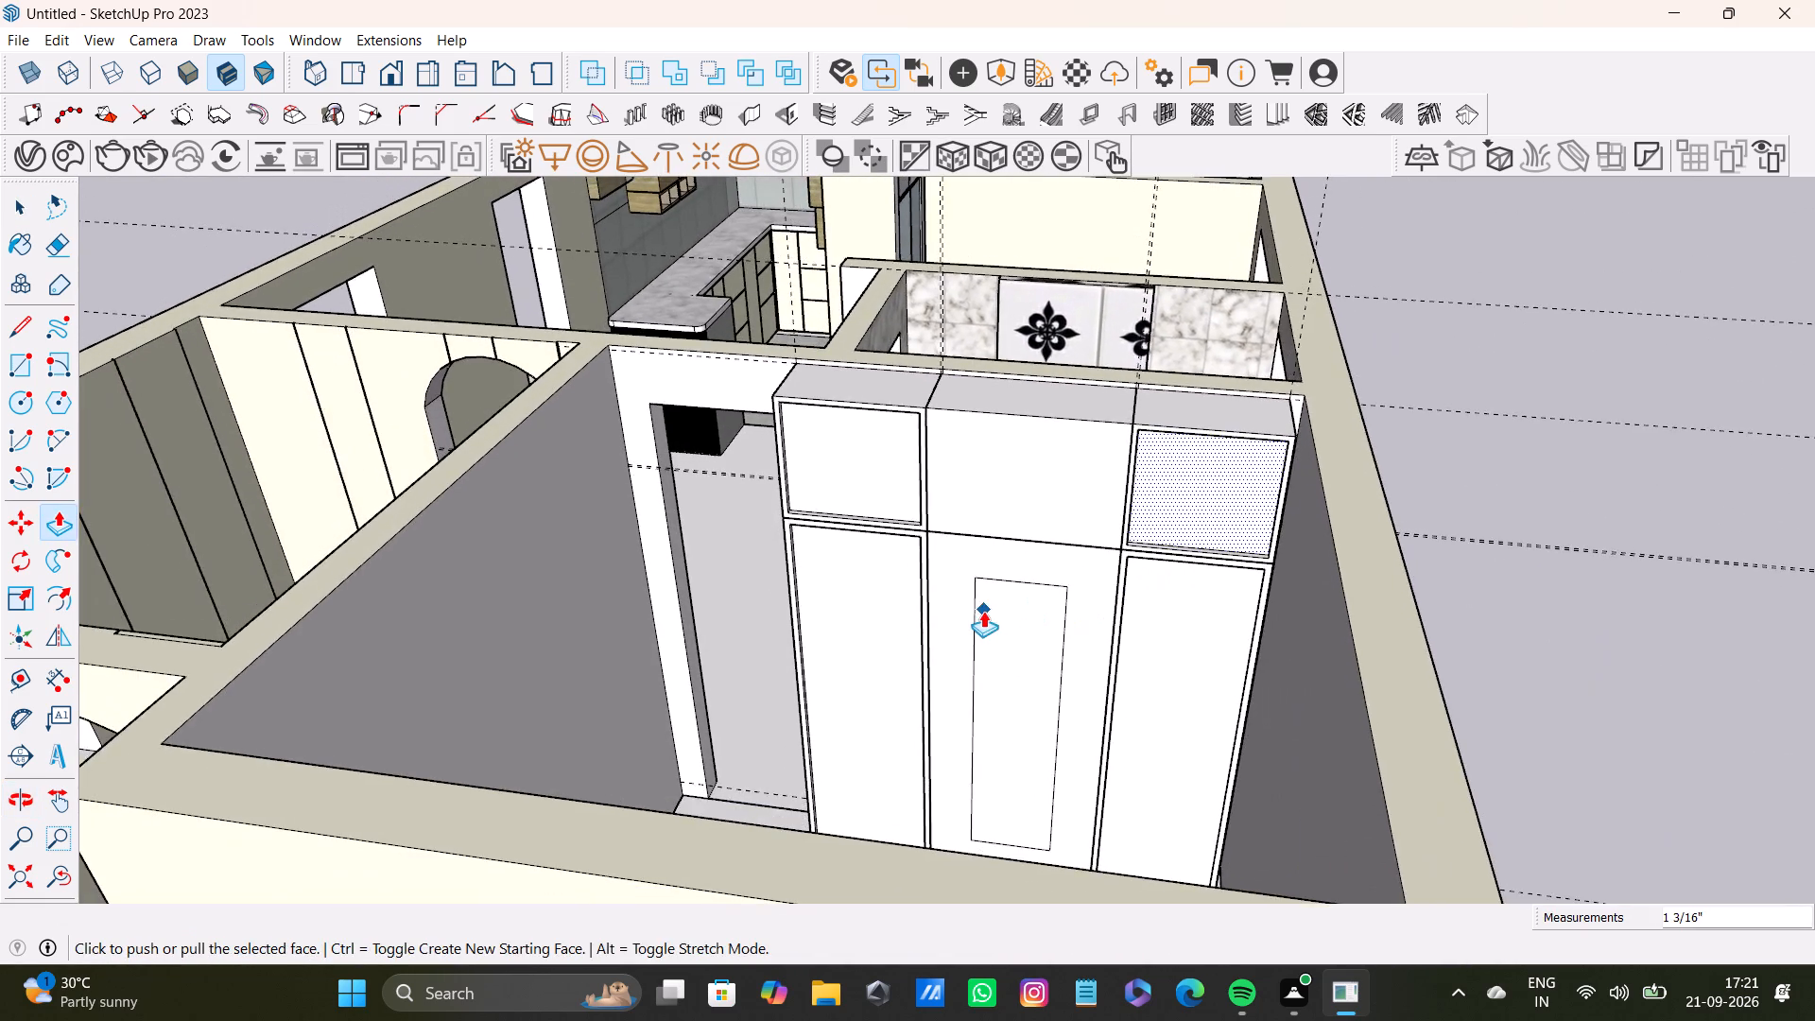
scroll(982, 614, "down", 4)
middle_click_drag(977, 621, 1034, 771)
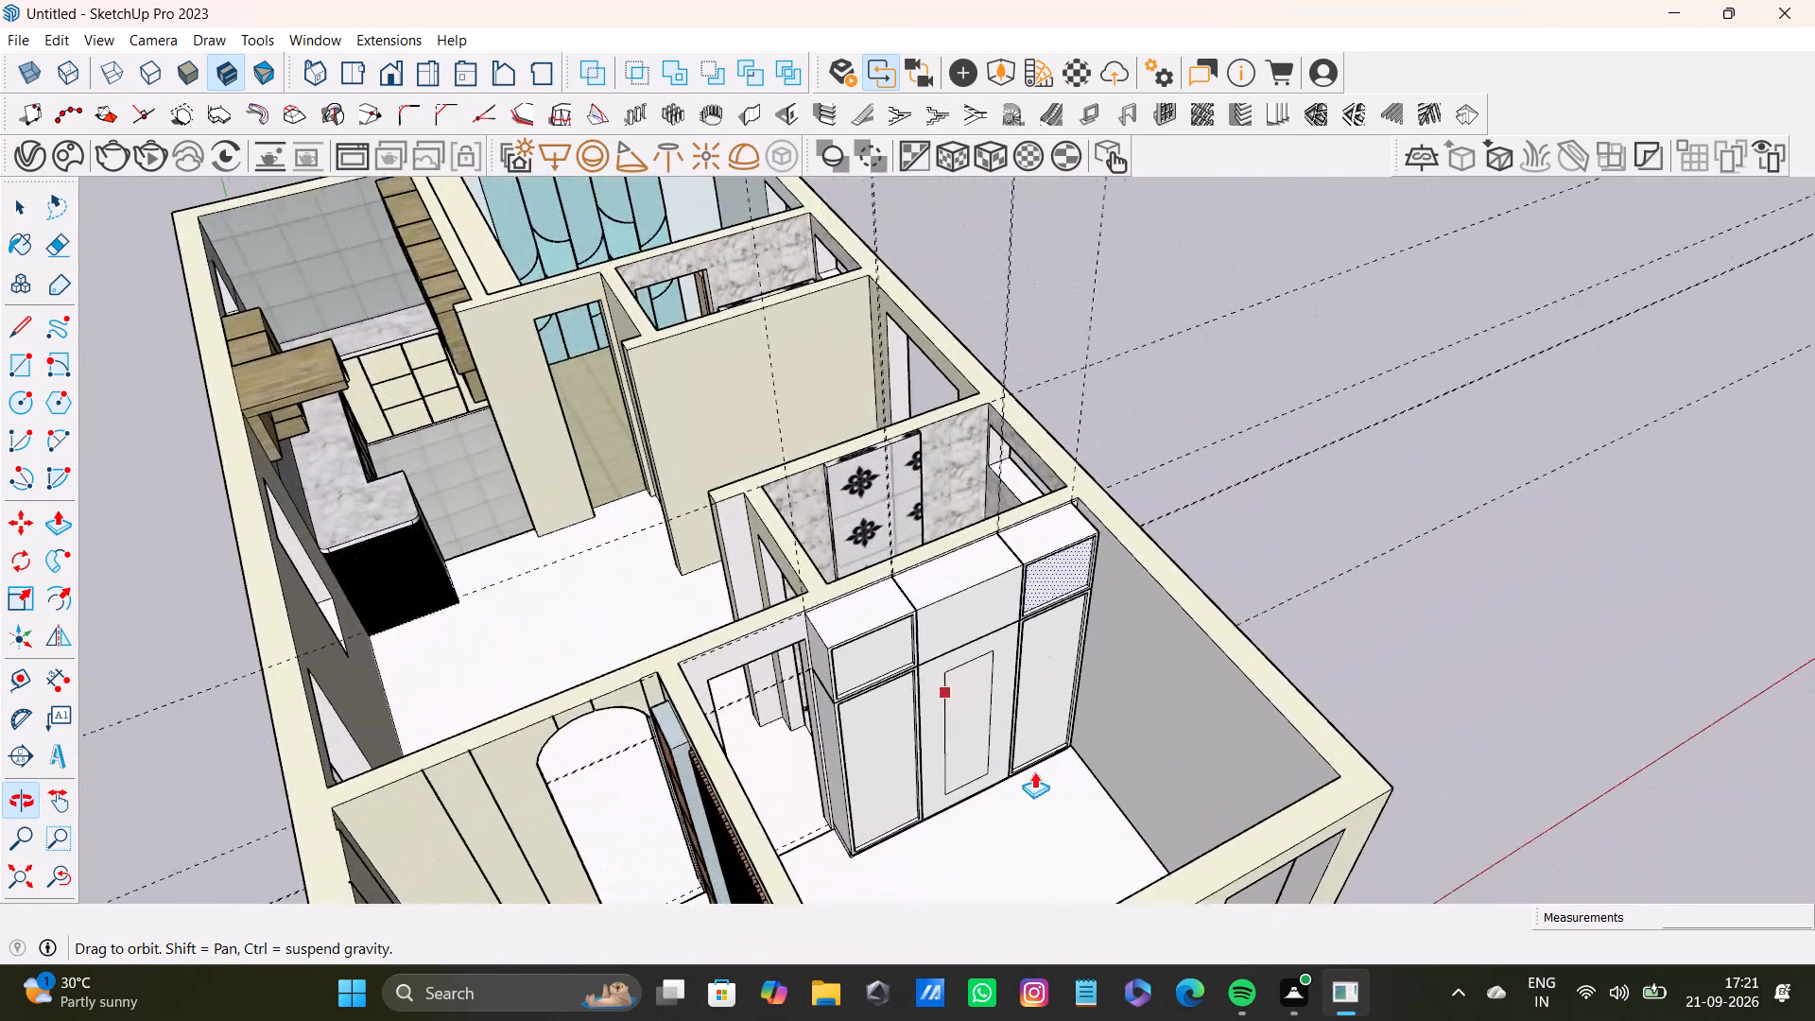
middle_click_drag(1034, 771, 1044, 780)
middle_click_drag(1053, 721, 812, 686)
scroll(798, 613, "up", 2)
middle_click_drag(803, 564, 820, 657, "shift")
middle_click_drag(818, 655, 781, 553)
scroll(777, 544, "up", 3)
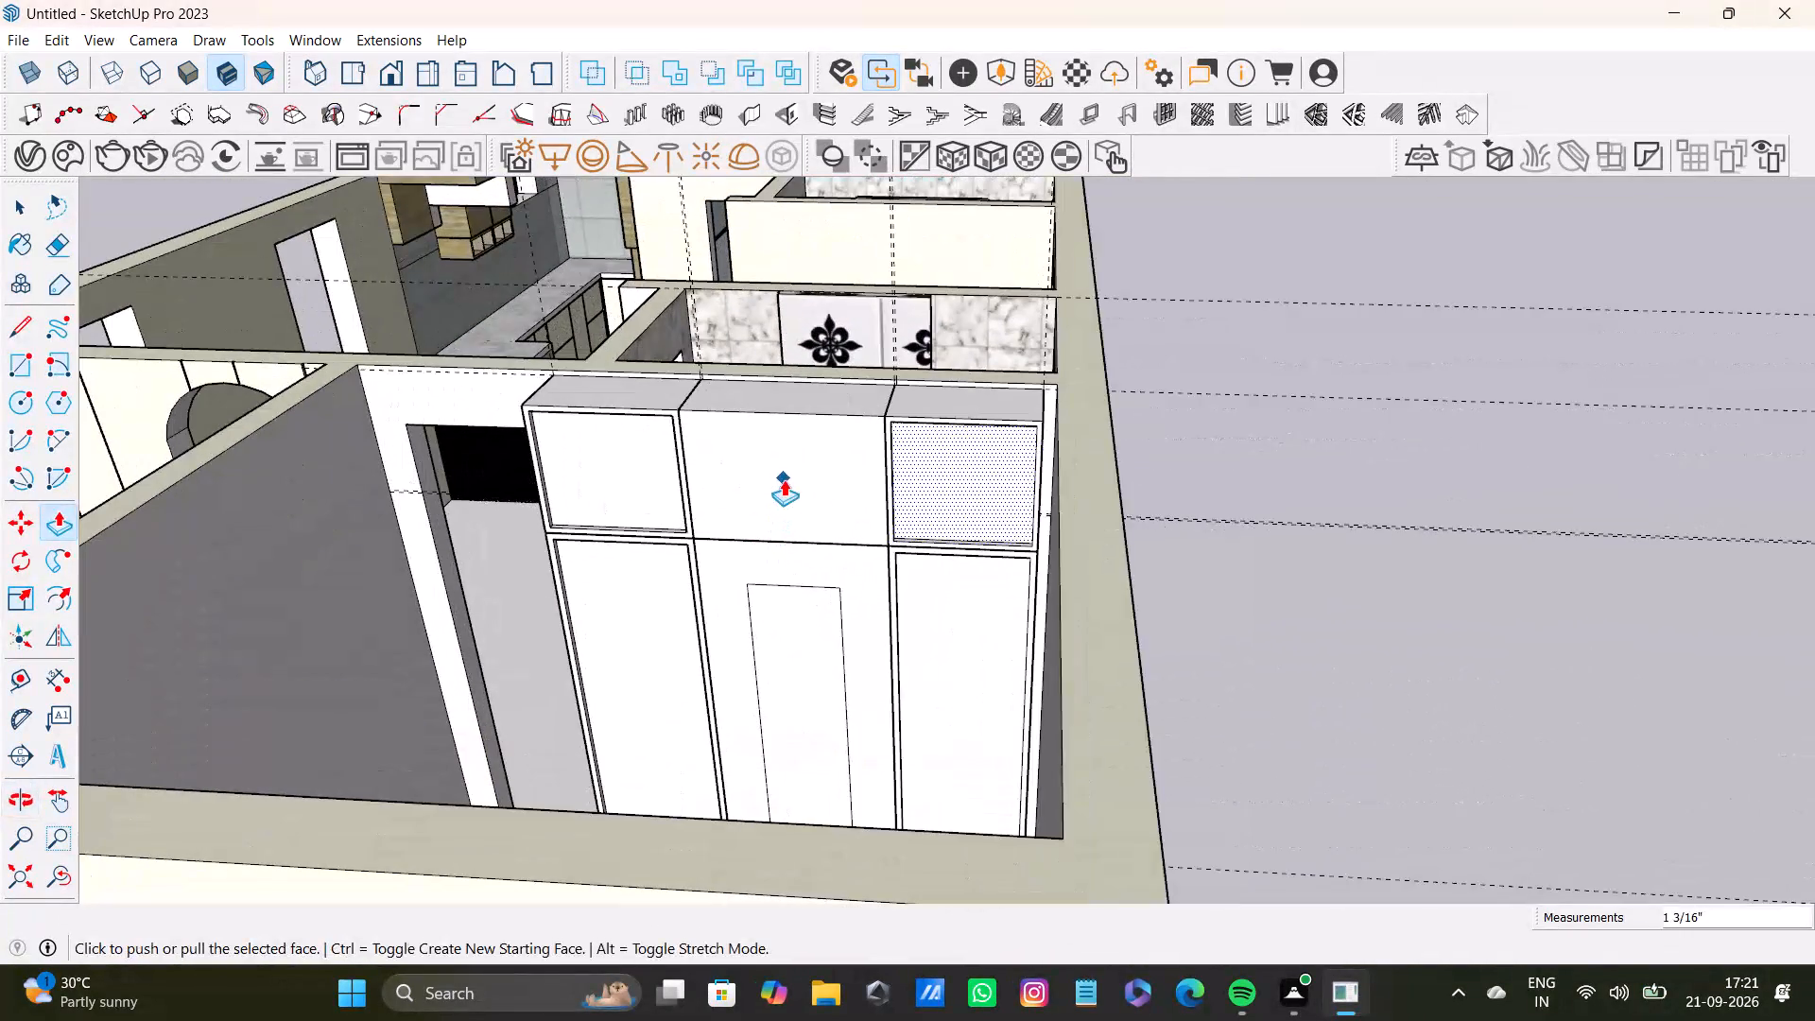
left_click(784, 473)
key("space")
left_click(784, 472)
key("f")
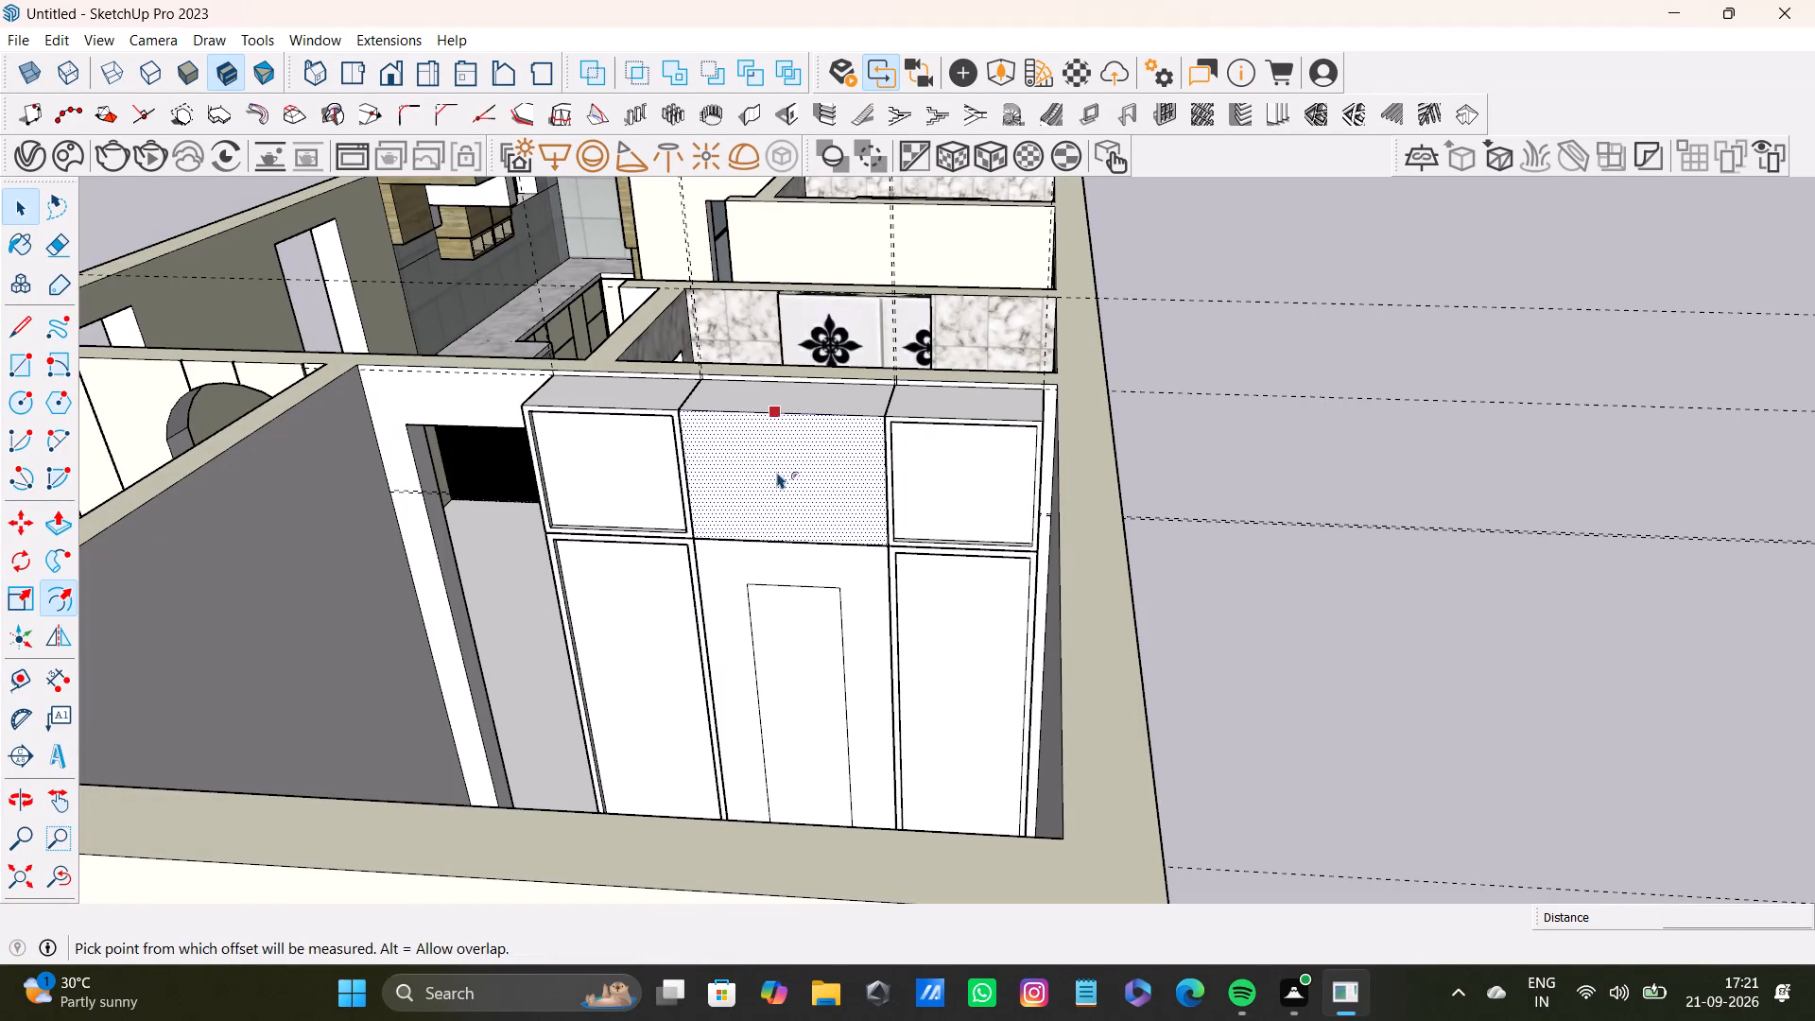
left_click_drag(777, 471, 823, 422)
Recess the inner face of the middle upper panel 1 3/16" behind its border.
scroll(794, 482, "up", 3)
middle_click(794, 482)
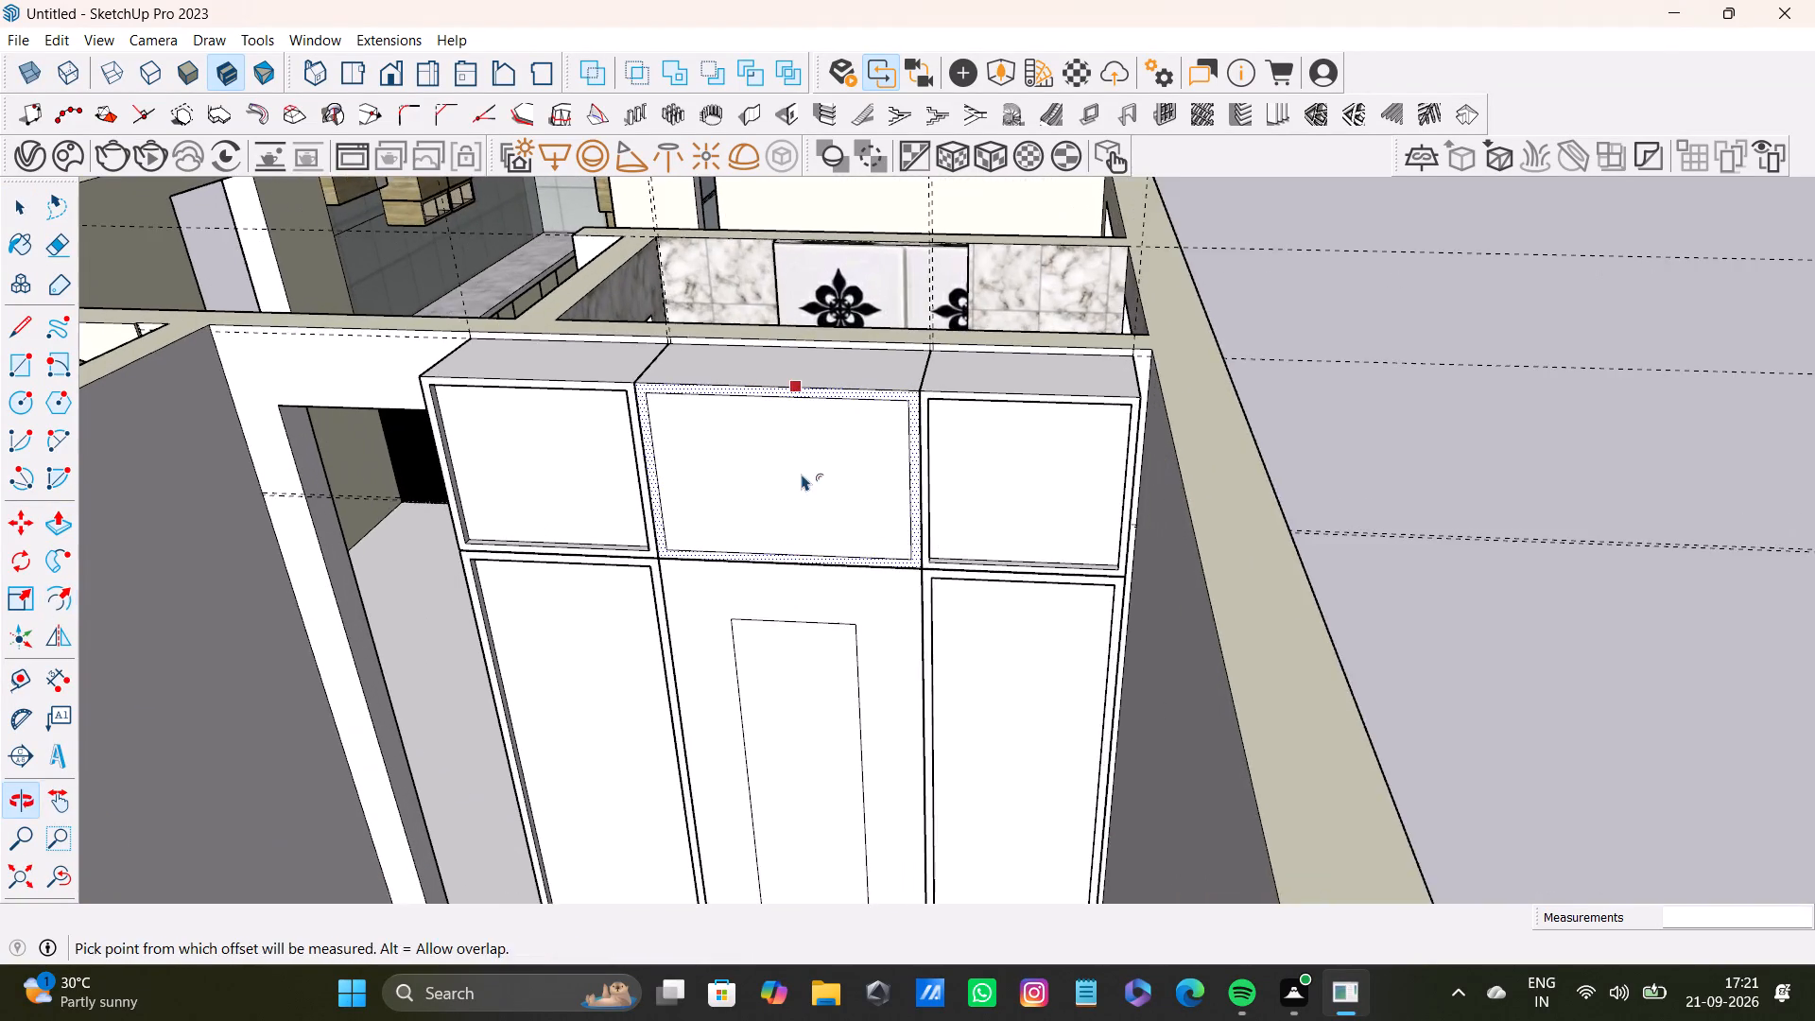
middle_click_drag(803, 474, 1025, 444)
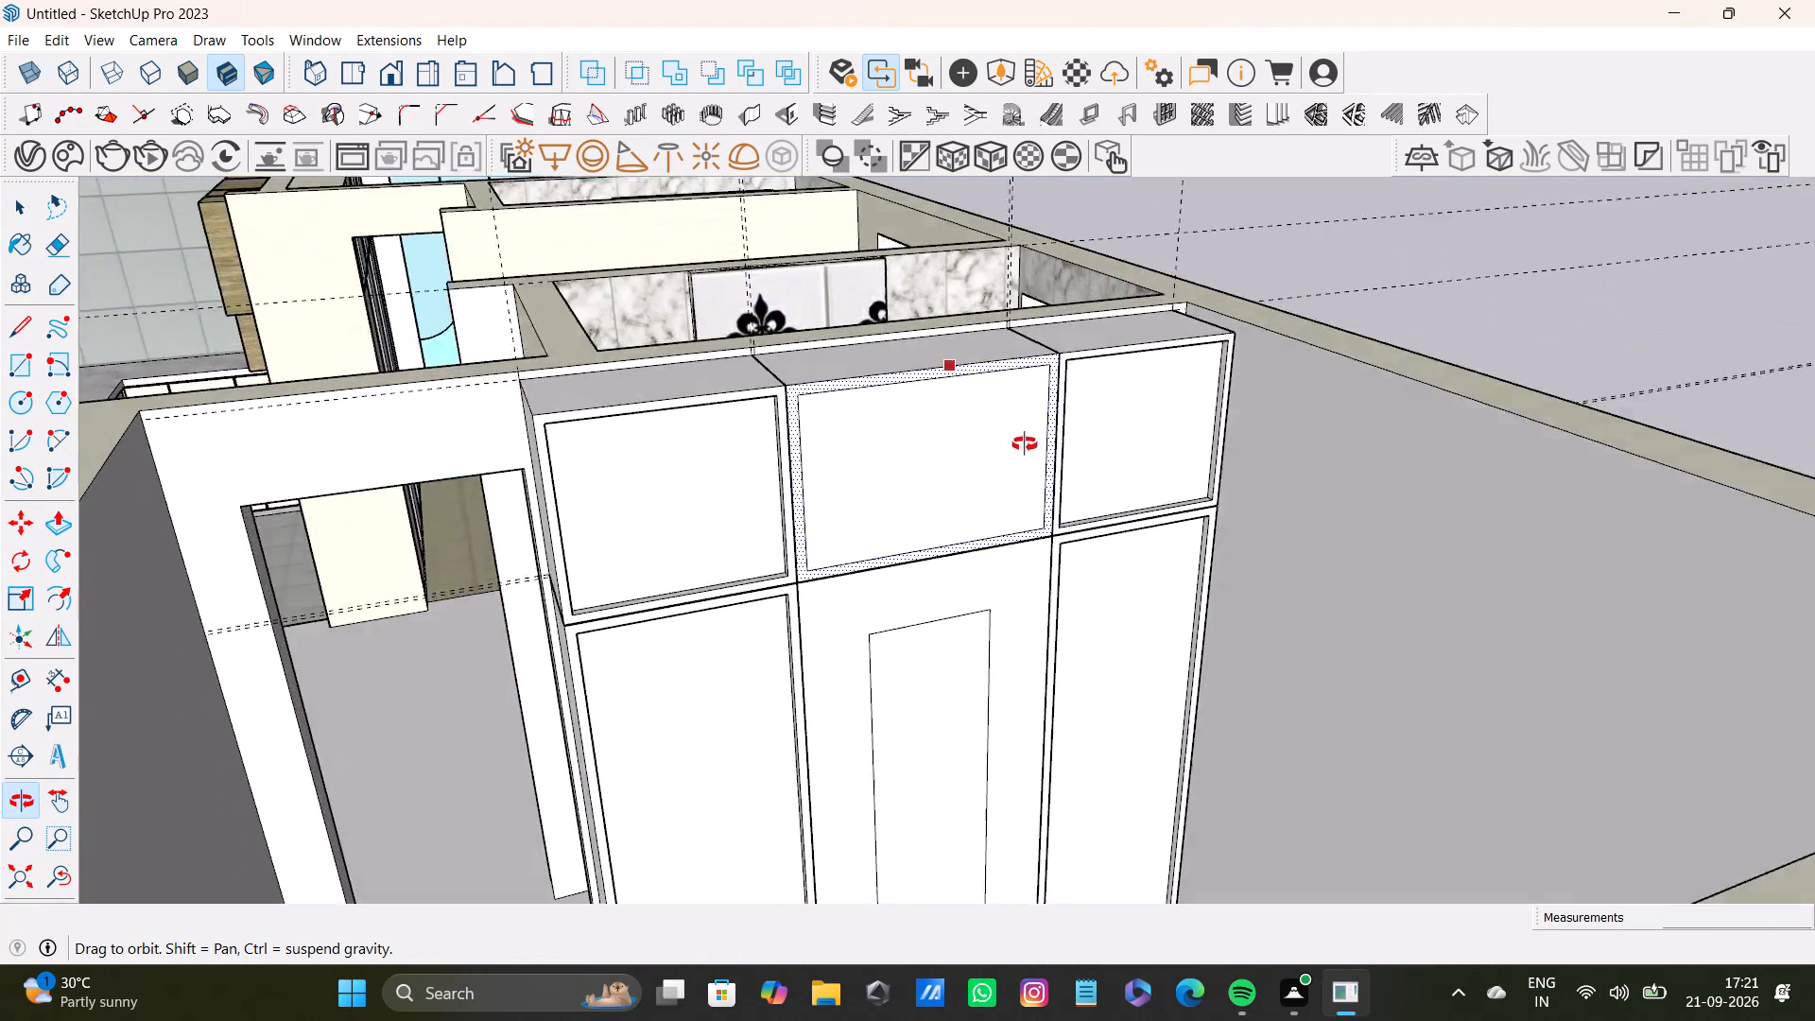
middle_click_drag(1025, 444, 713, 575)
key("space")
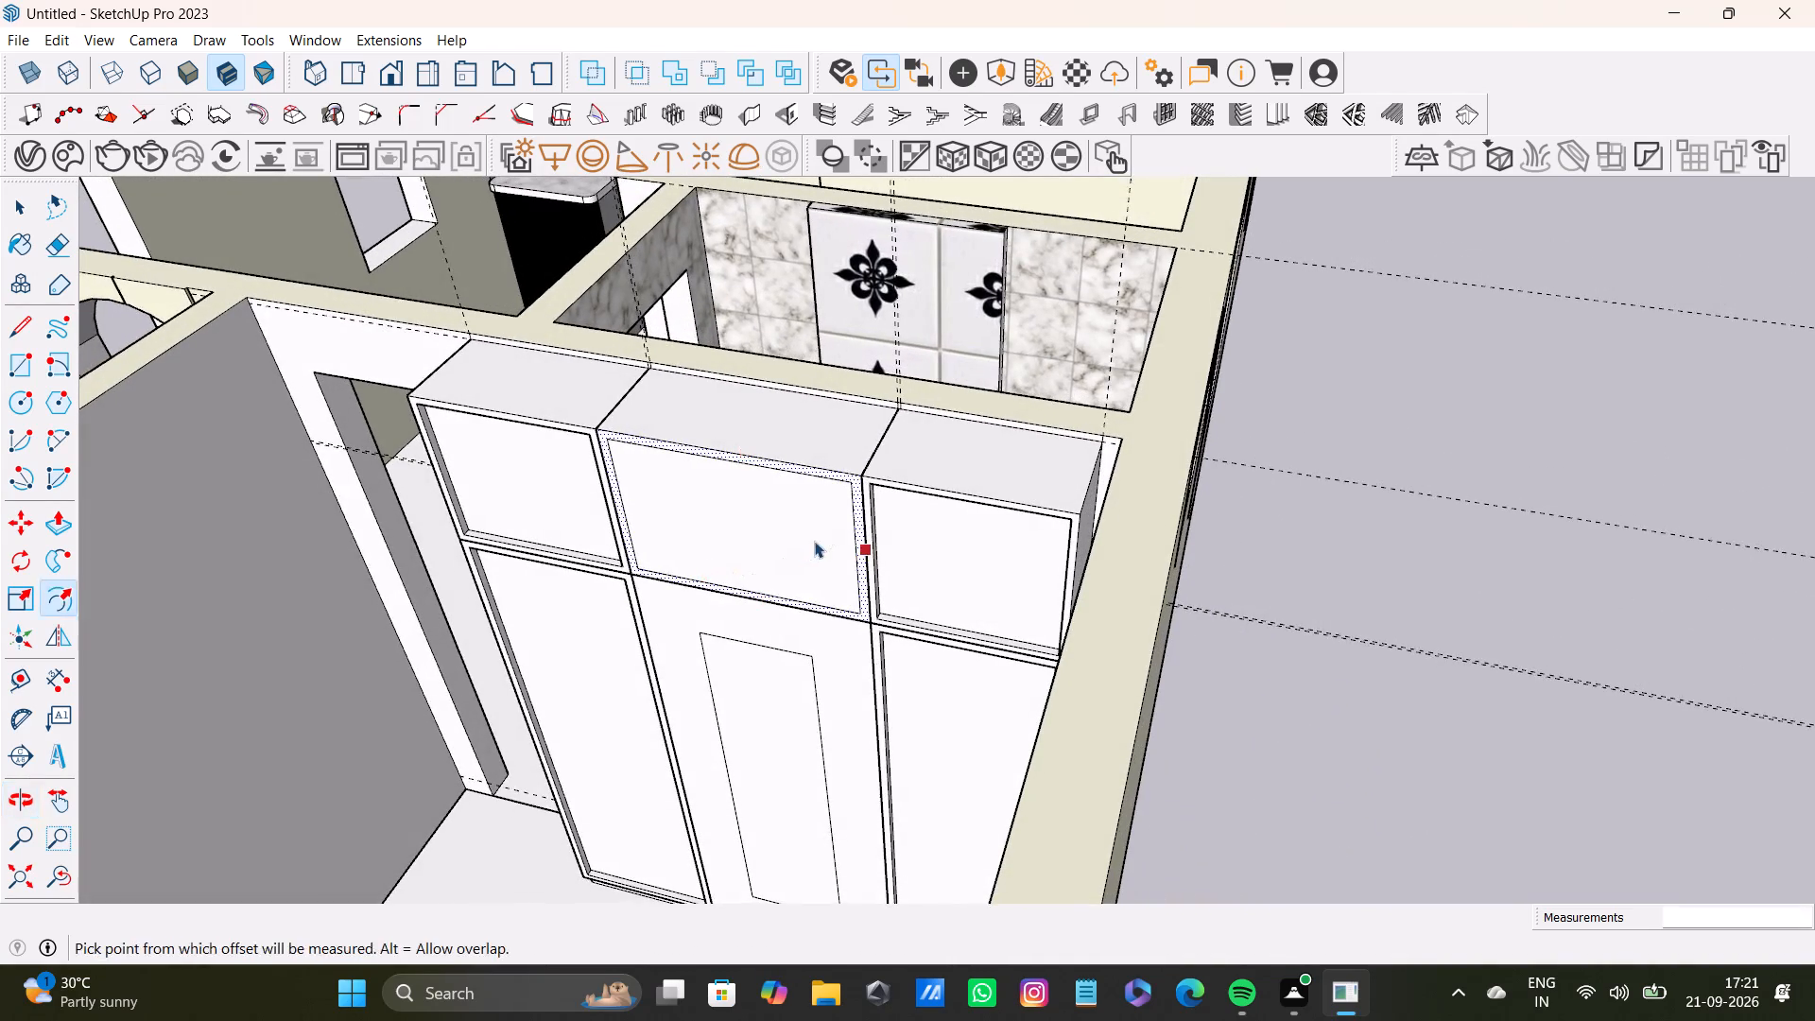
left_click(803, 541)
key("p")
left_click_drag(831, 544, 899, 535)
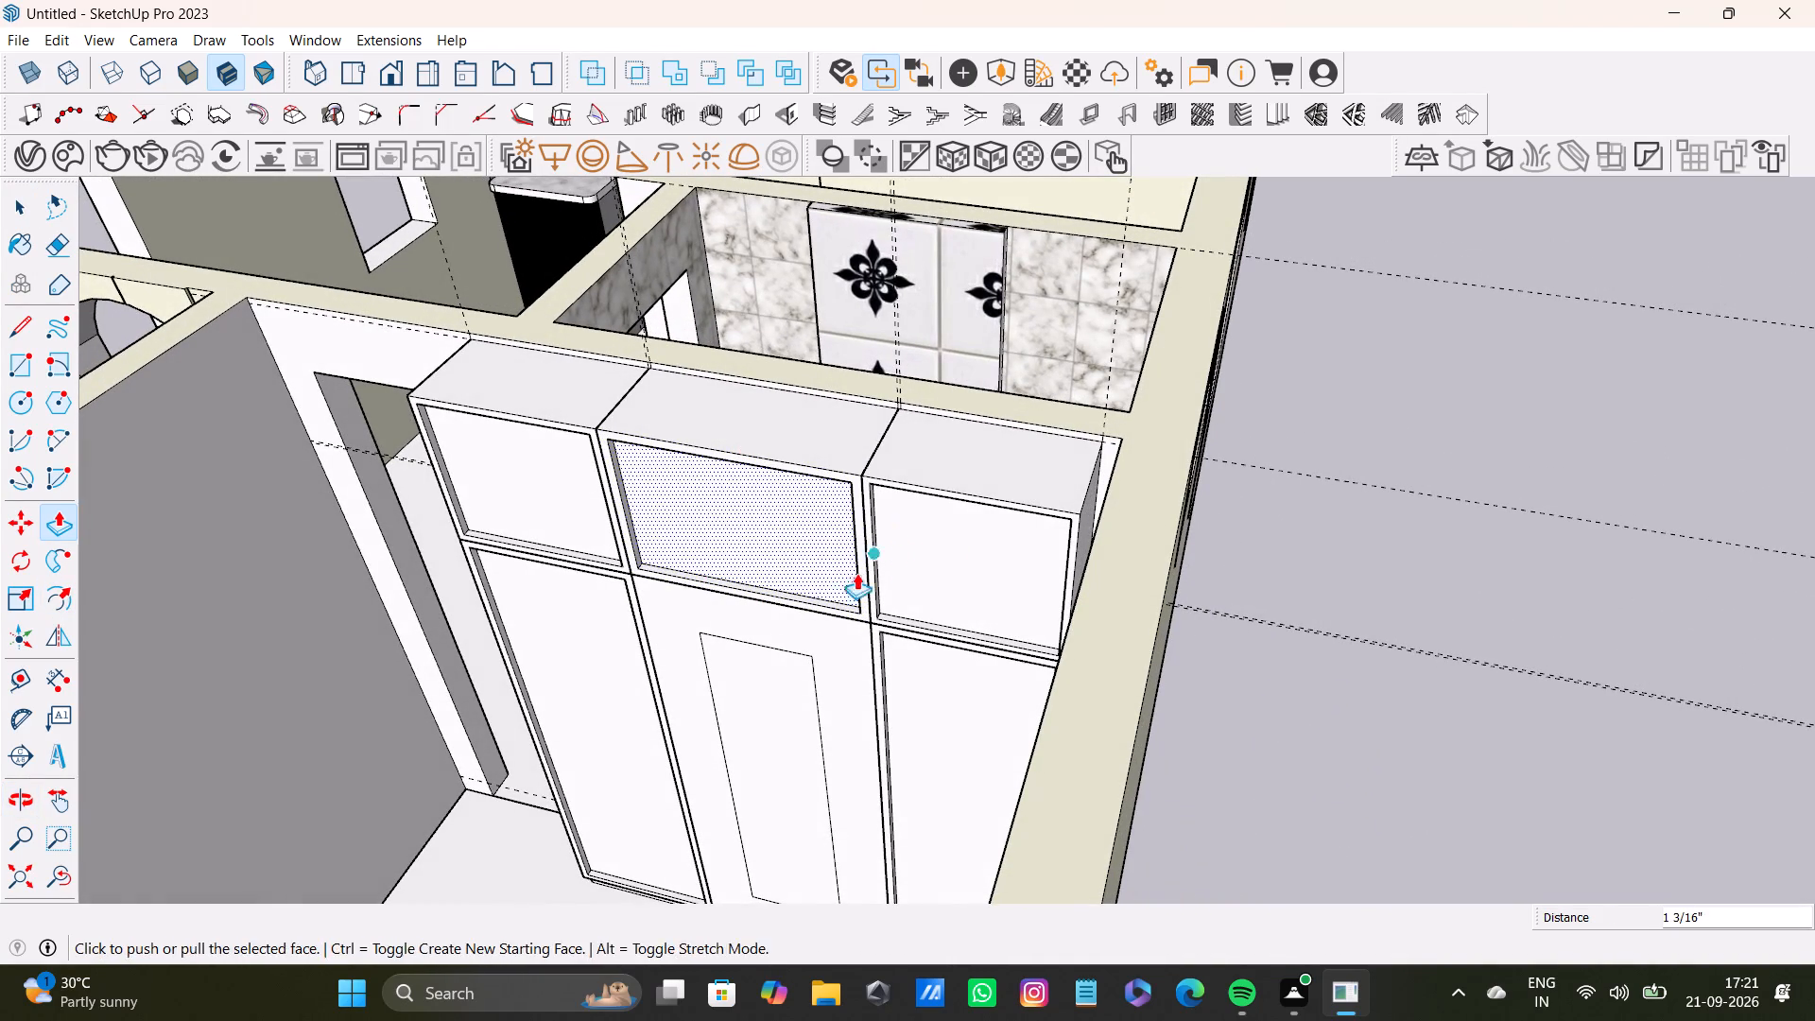
key("space")
Examine the recessed upper and lower cabinet fronts up close and from above within the room.
scroll(838, 585, "down", 4)
middle_click_drag(831, 598, 1028, 511)
scroll(961, 595, "down", 3)
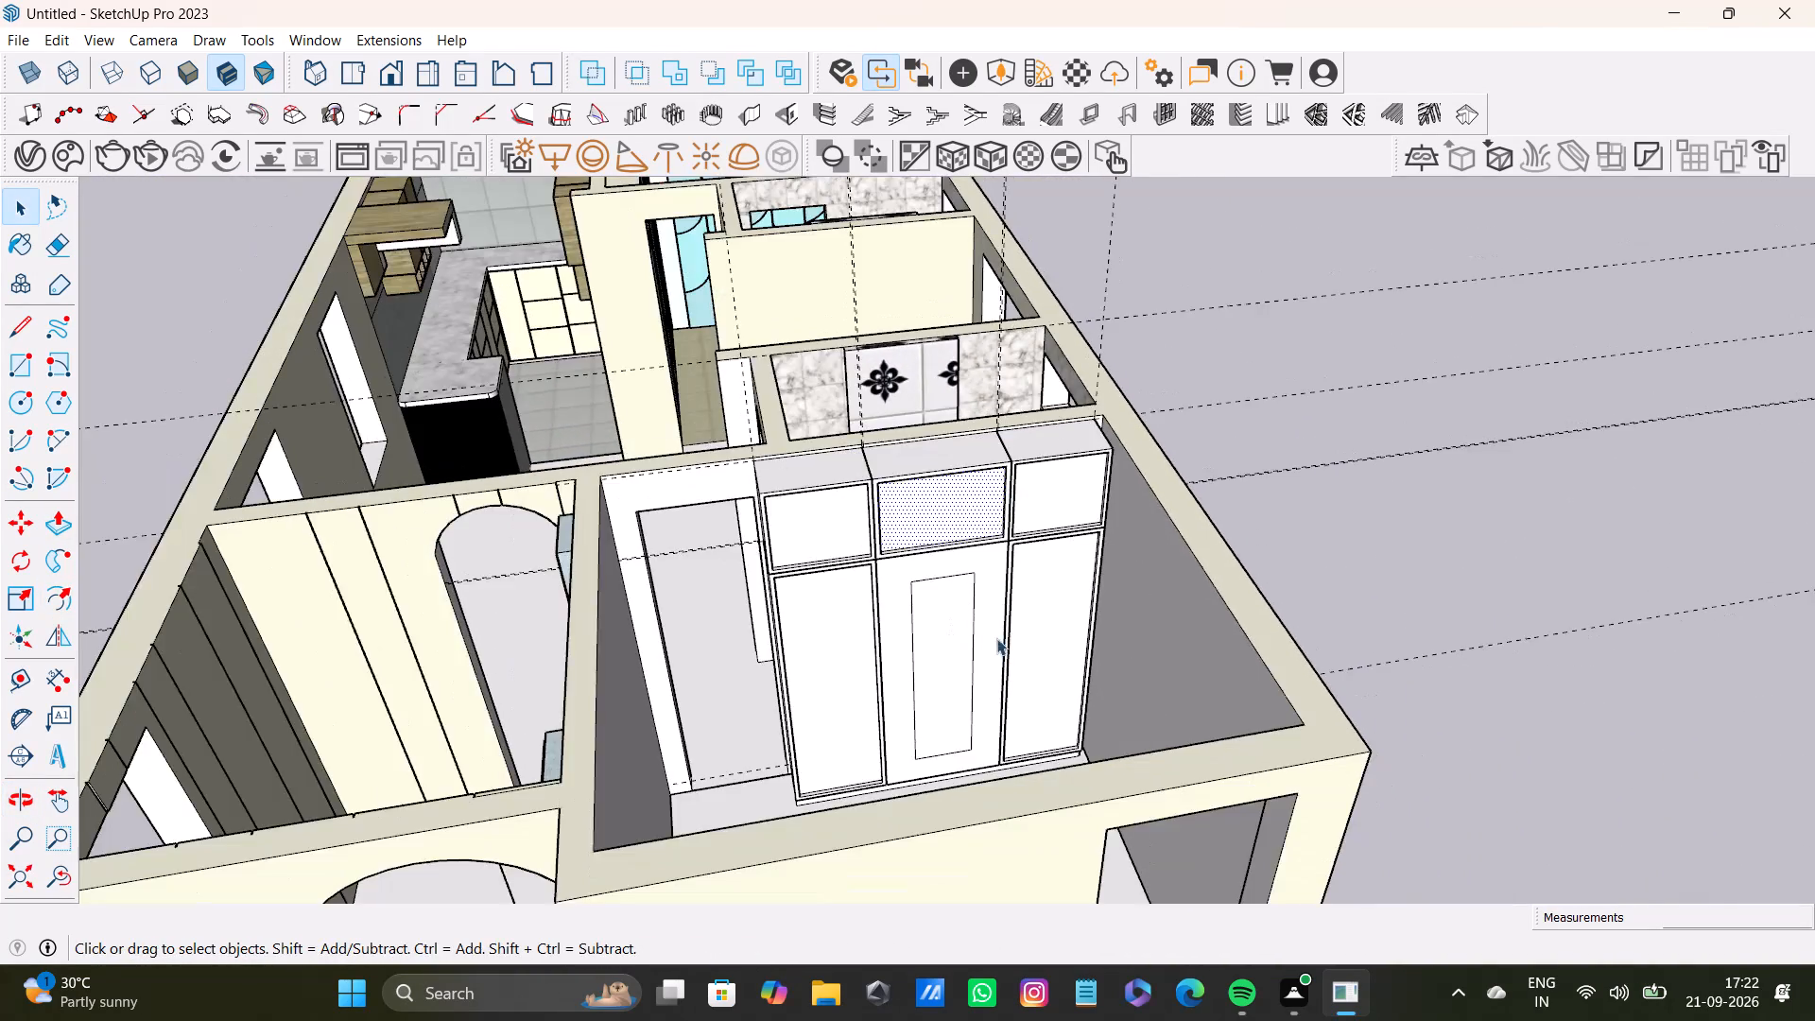
middle_click_drag(996, 638, 1003, 753)
scroll(959, 797, "up", 5)
middle_click_drag(944, 790, 919, 697)
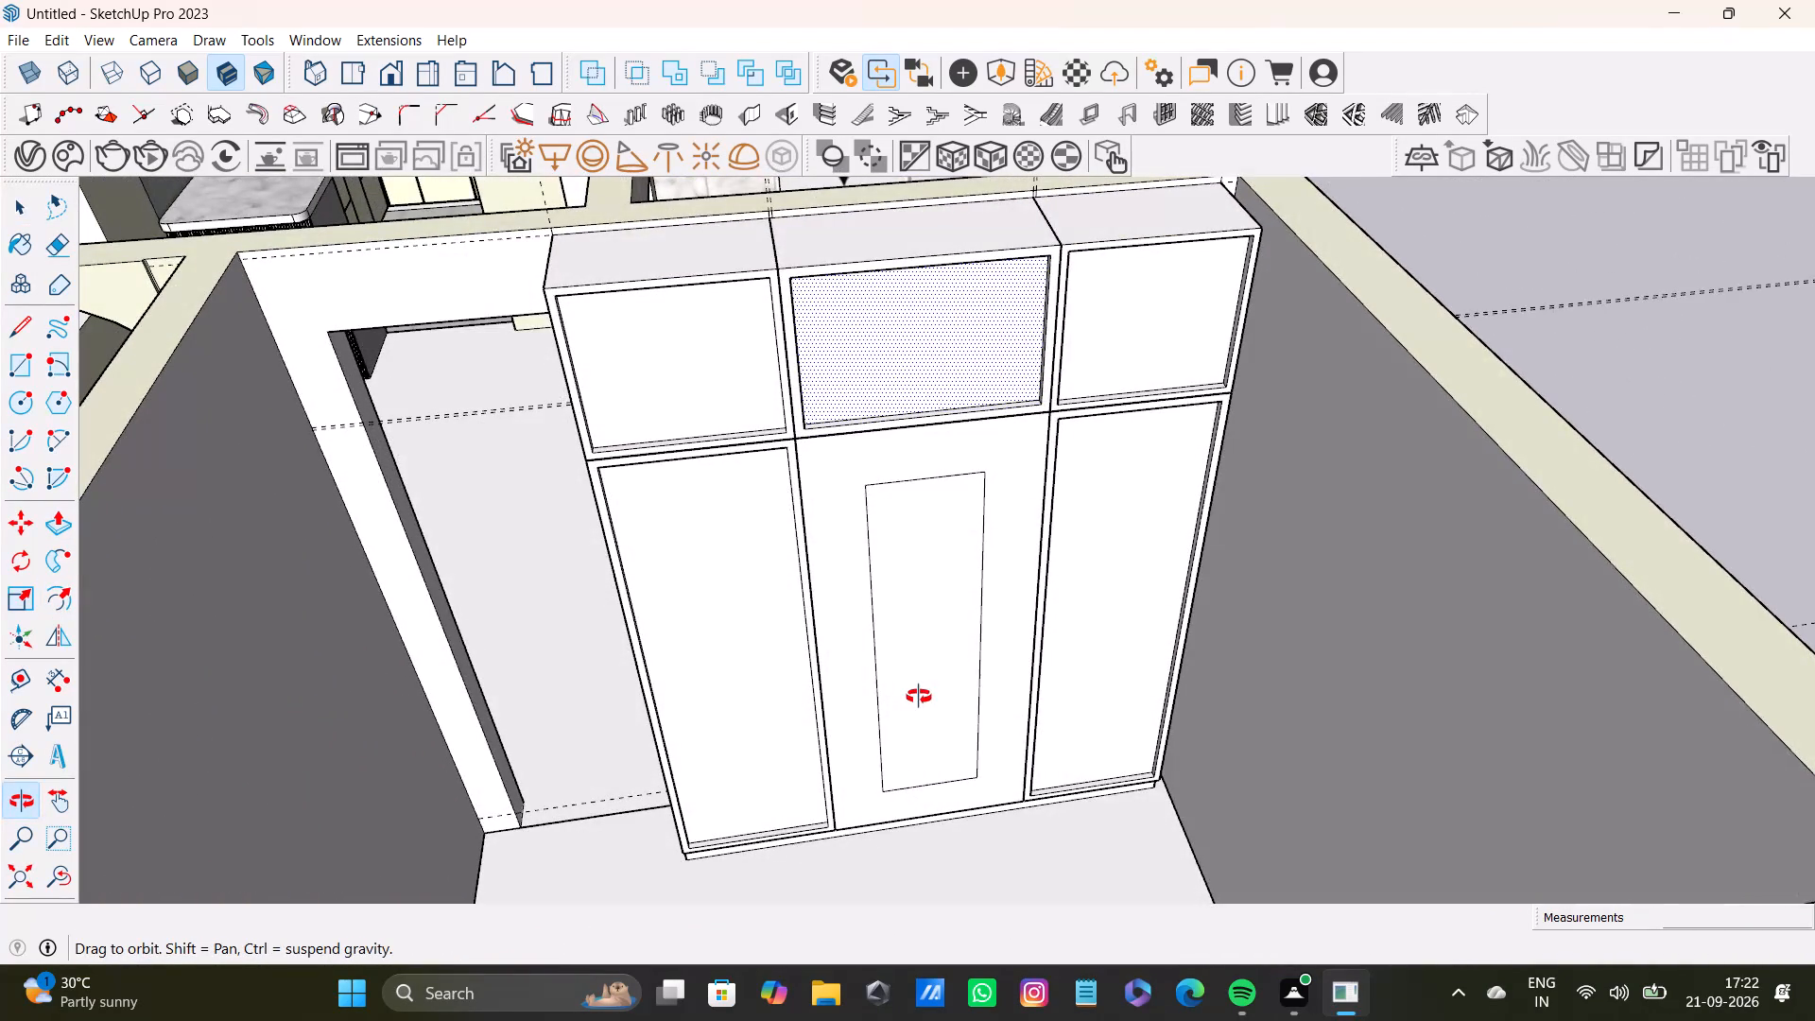
middle_click_drag(919, 697, 896, 701)
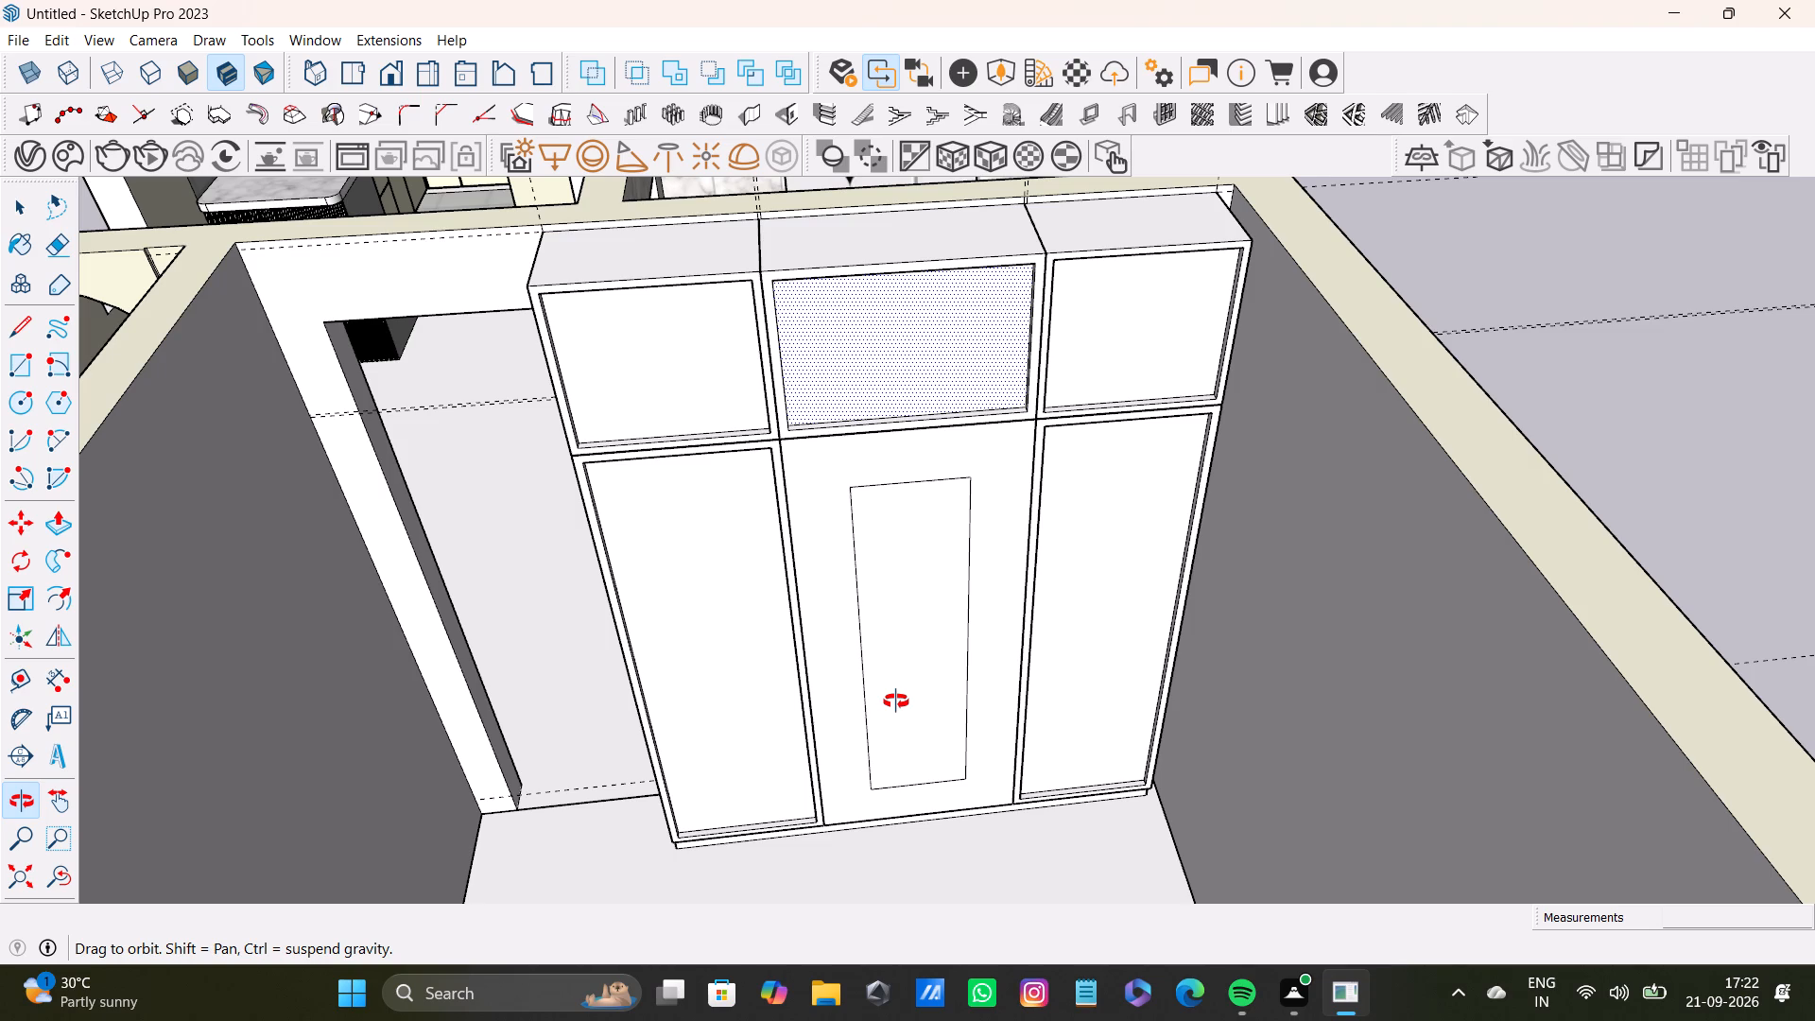
middle_click_drag(896, 701, 832, 779)
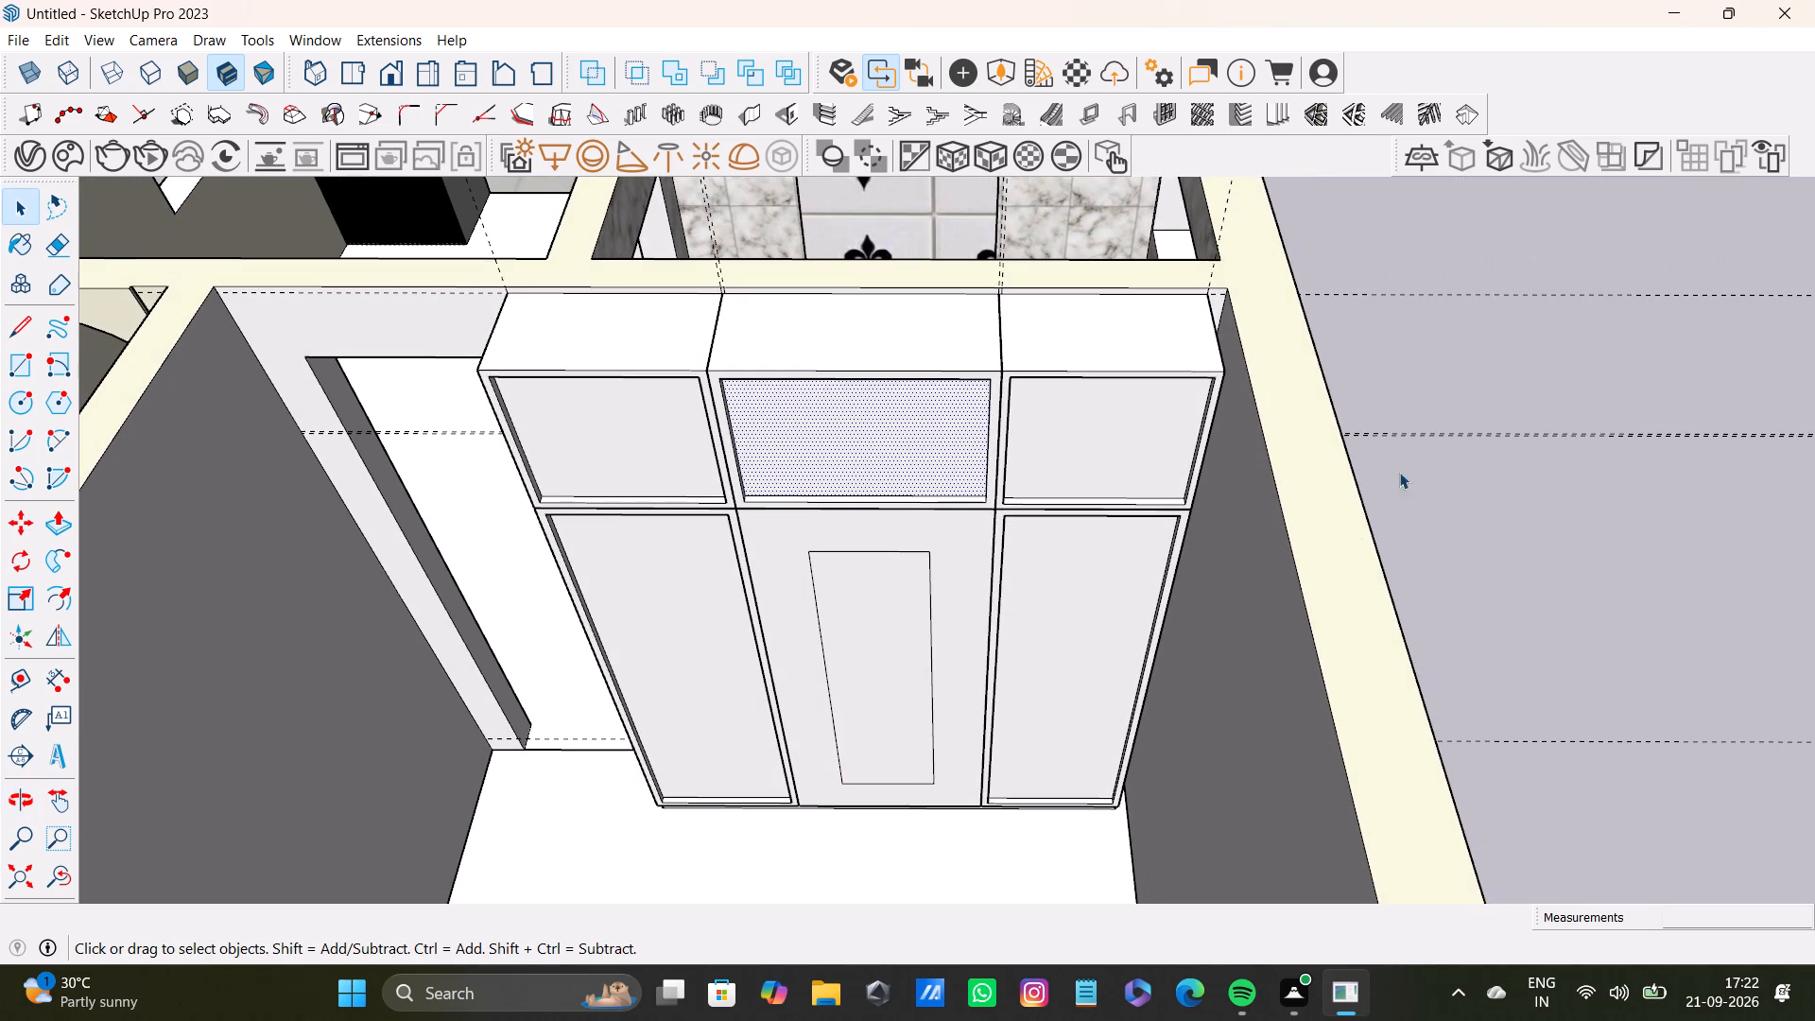
left_click(1439, 372)
key("space")
scroll(1086, 673, "down", 7)
middle_click_drag(983, 698, 1141, 626, "shift")
middle_click_drag(944, 700, 1008, 735)
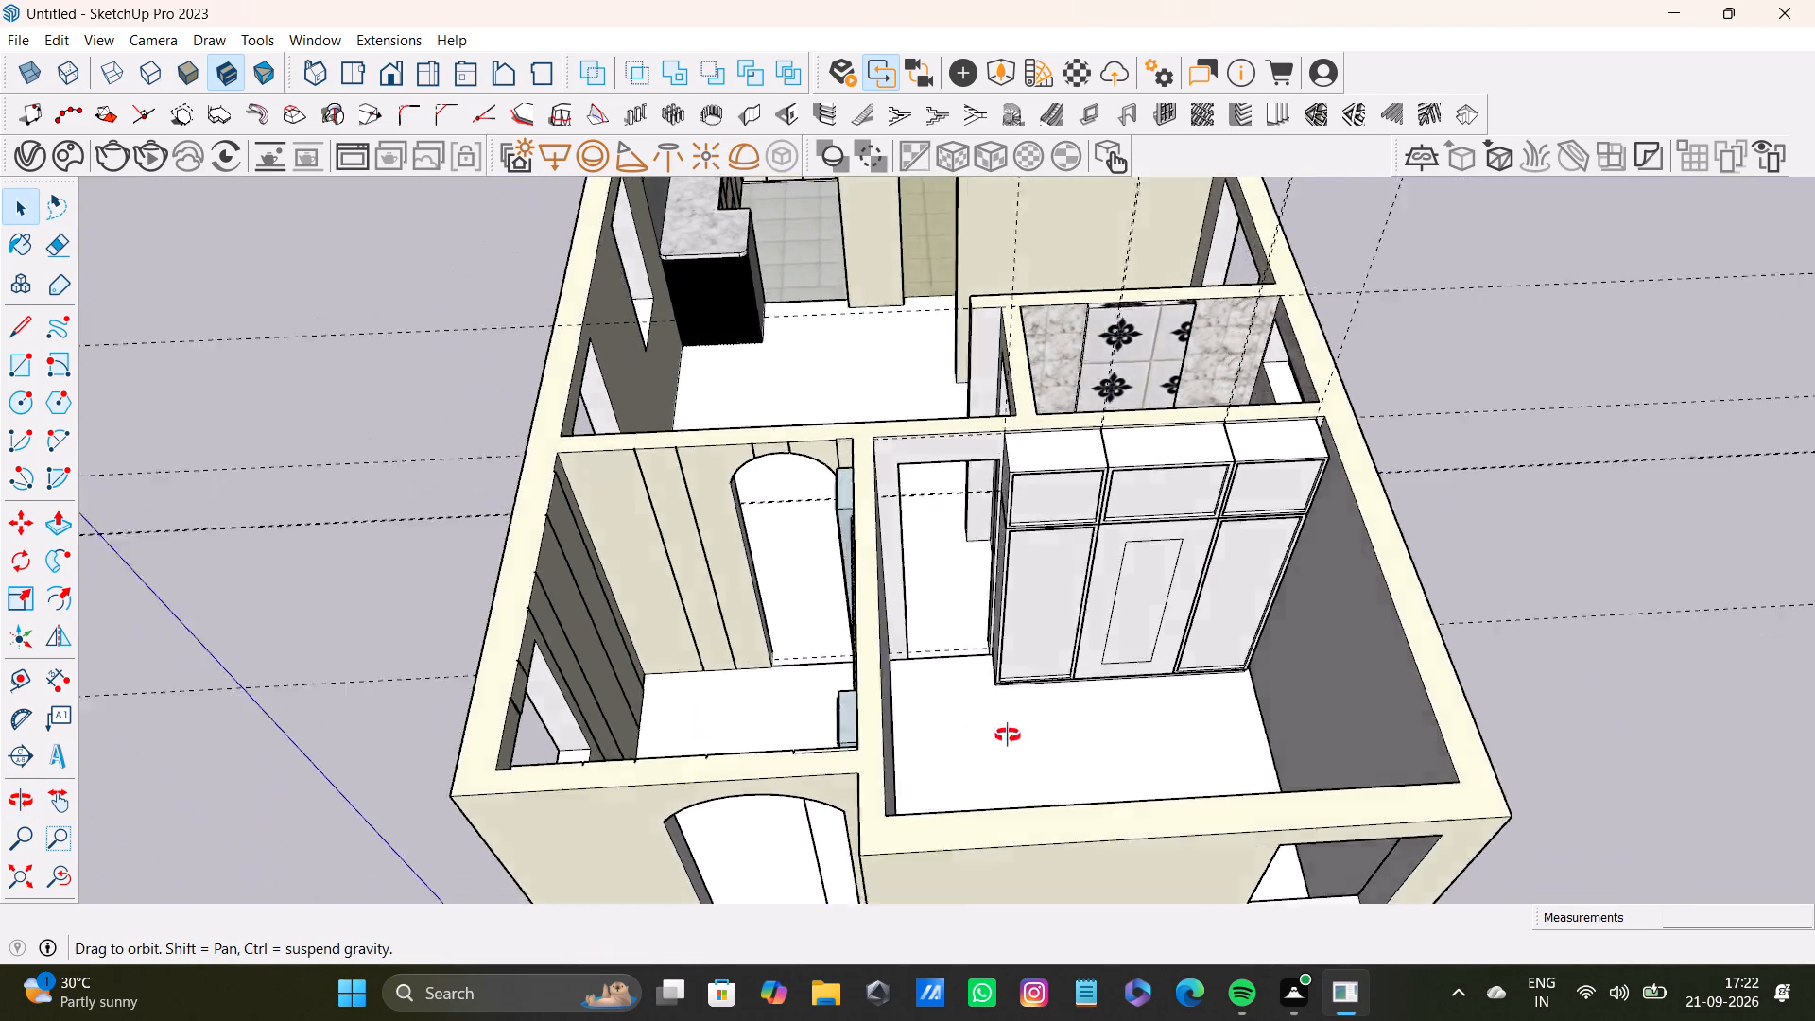
Delete the stray vertical edge crossing the arched opening in the room with the slatted wood wall.
middle_click_drag(1008, 735, 1754, 798)
middle_click_drag(1146, 430, 732, 641, "shift")
middle_click_drag(728, 641, 1387, 608)
middle_click_drag(934, 580, 895, 753)
middle_click_drag(862, 650, 623, 505)
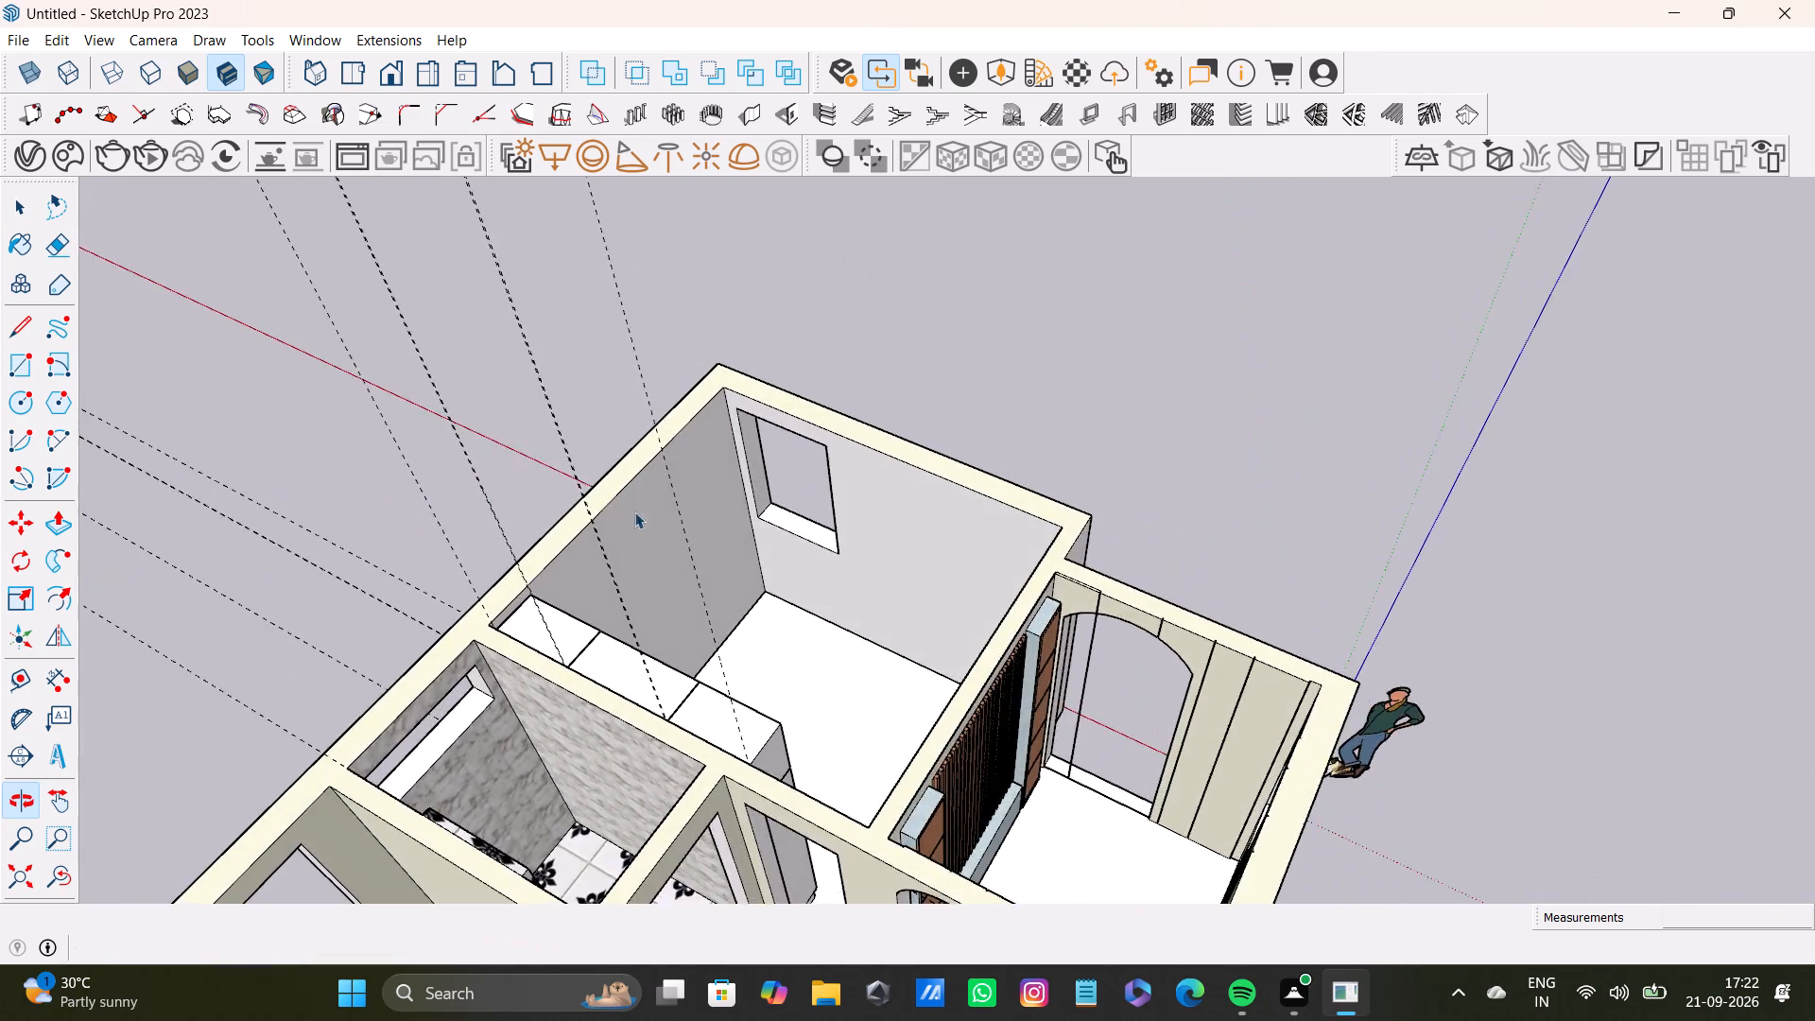
scroll(815, 566, "up", 4)
middle_click_drag(819, 563, 829, 520)
scroll(1289, 756, "up", 2)
middle_click_drag(1287, 715, 1105, 599, "shift")
scroll(1065, 592, "up", 2)
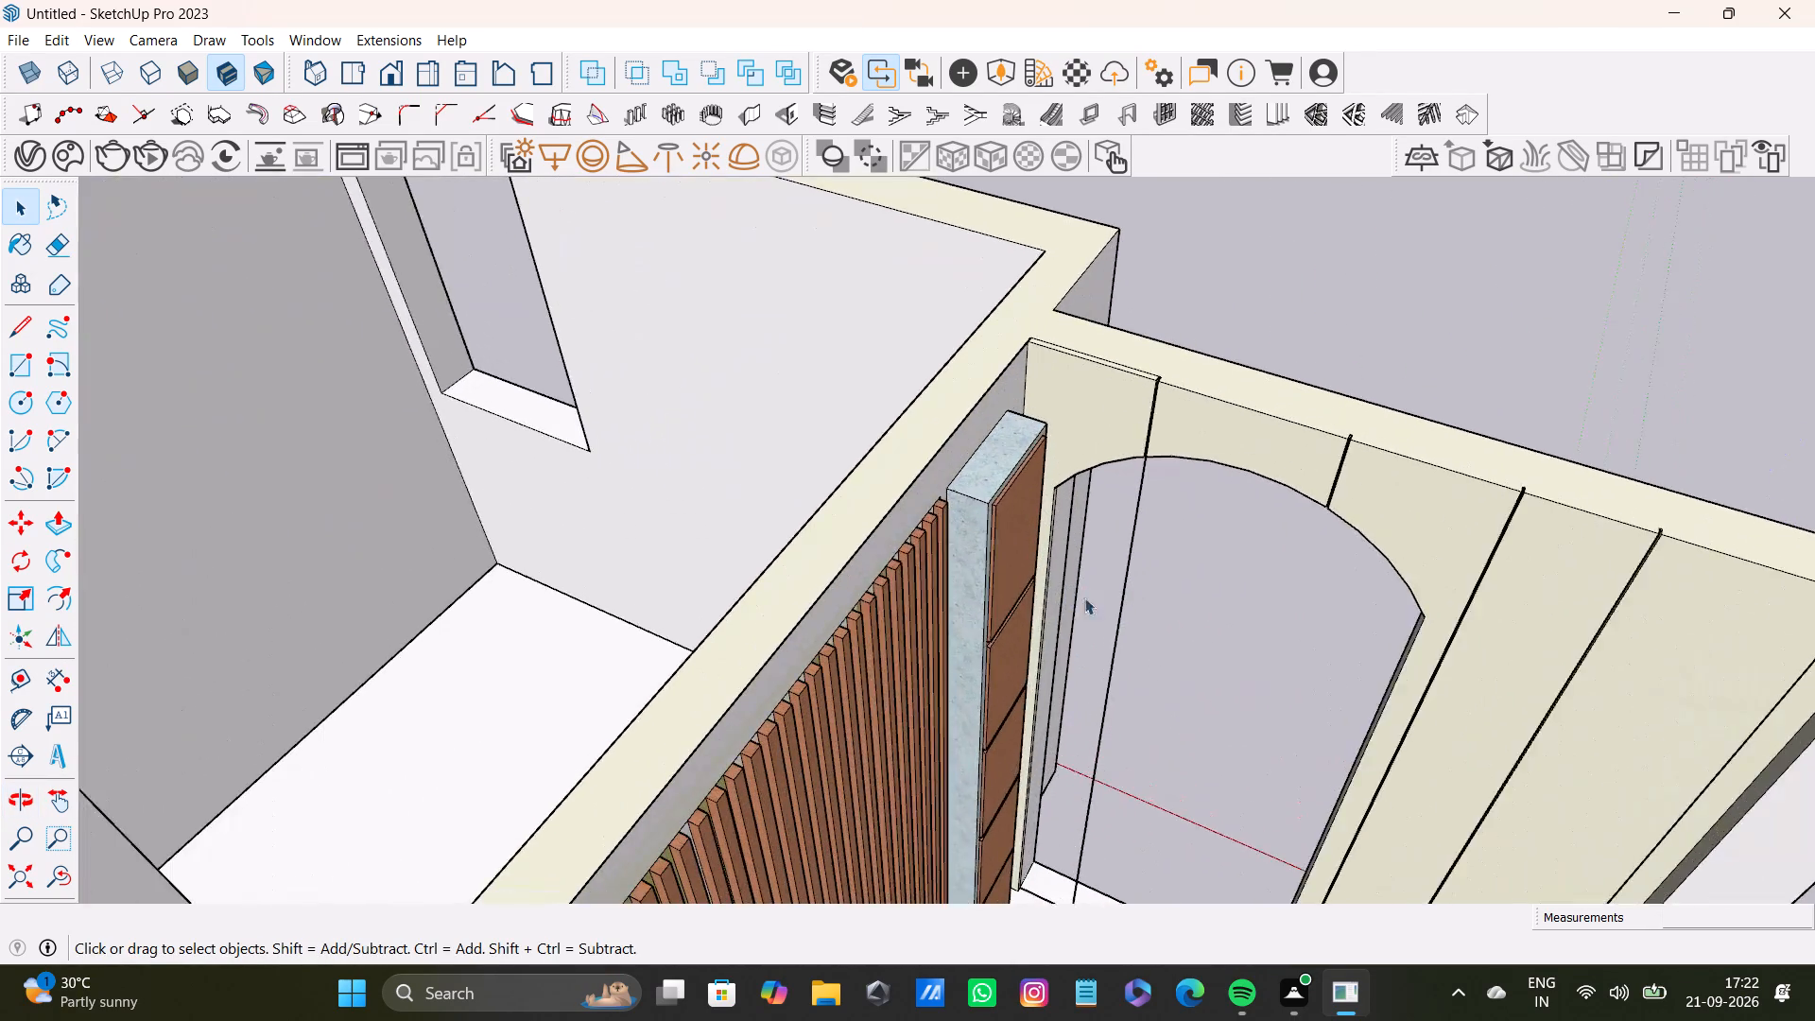
scroll(1084, 597, "up", 2)
left_click(1098, 693)
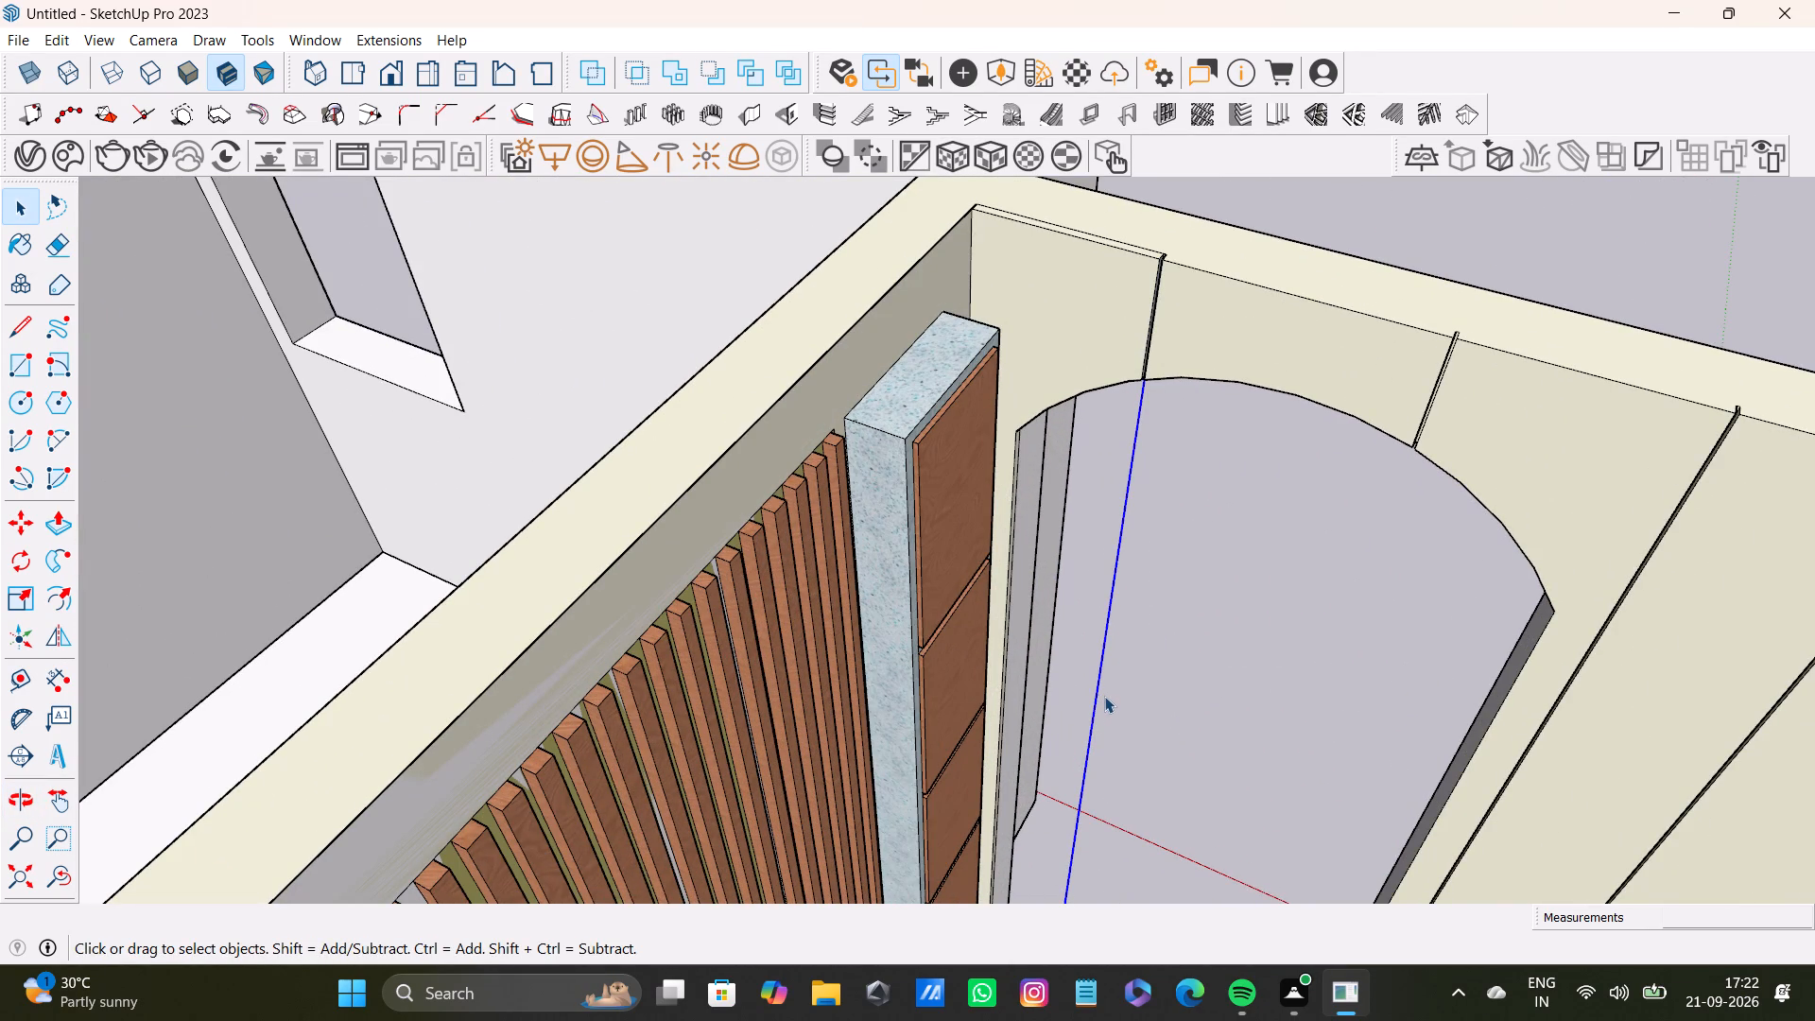
key("Delete")
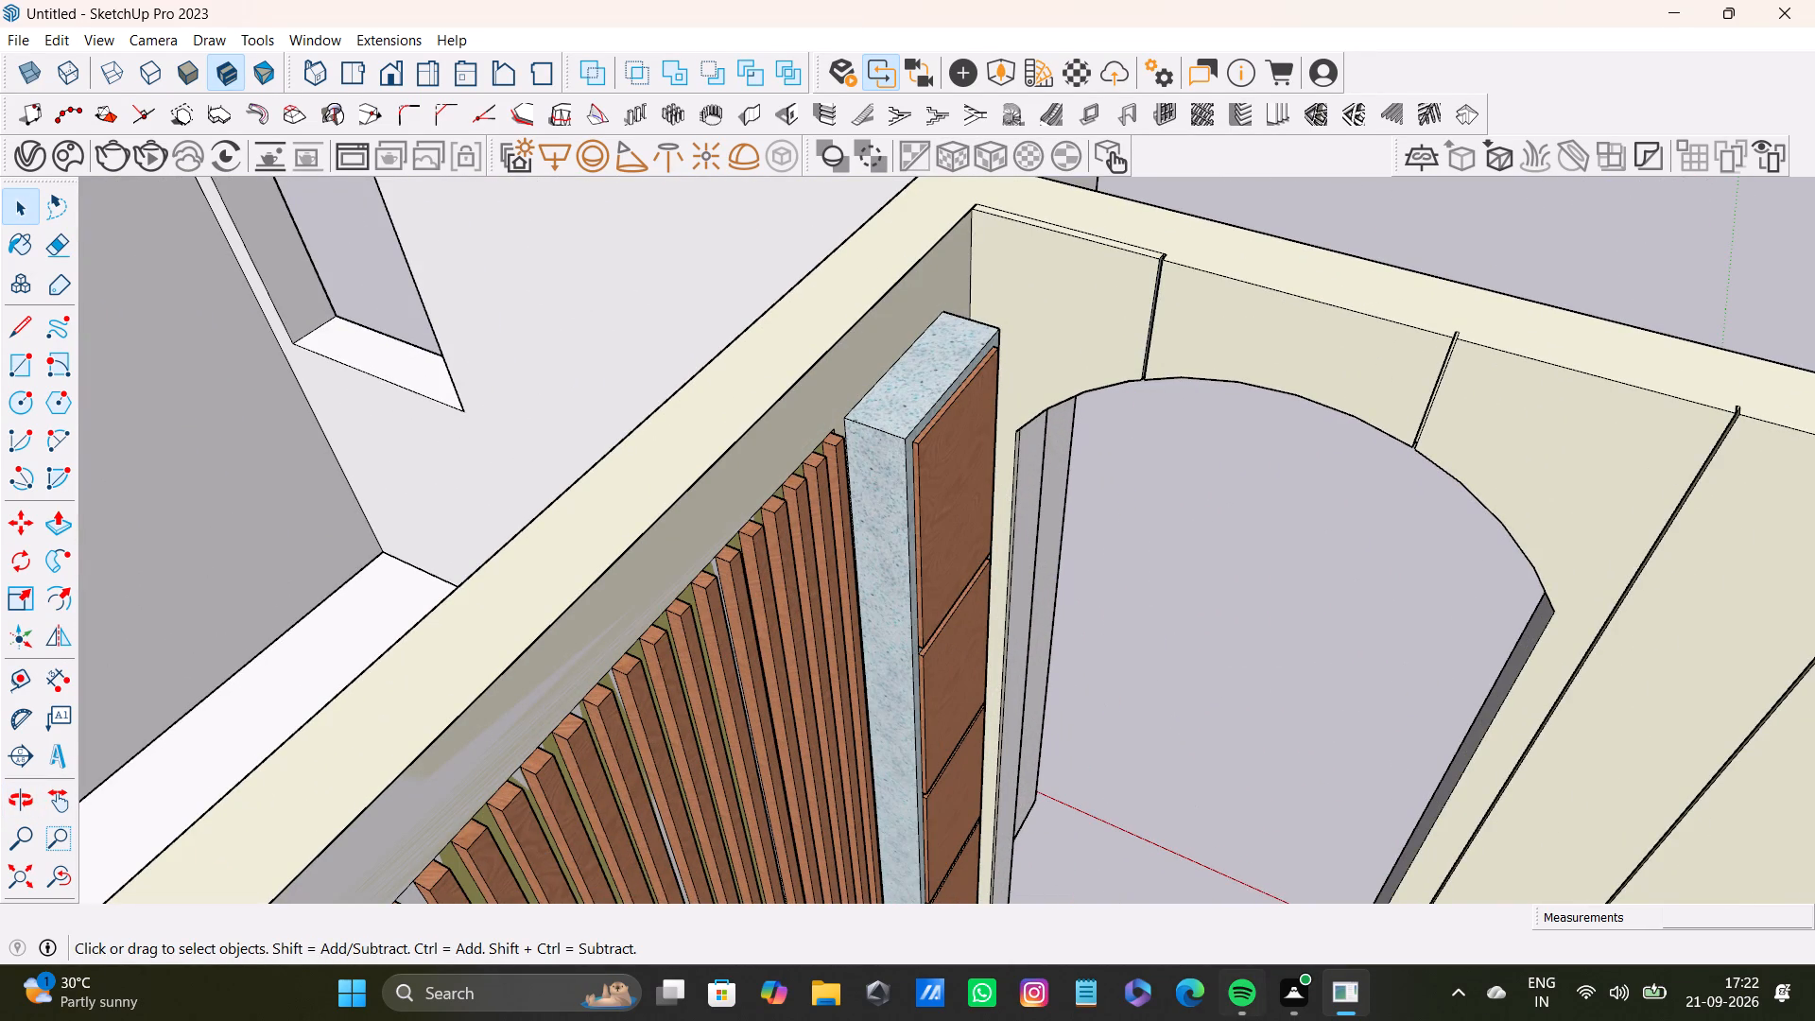
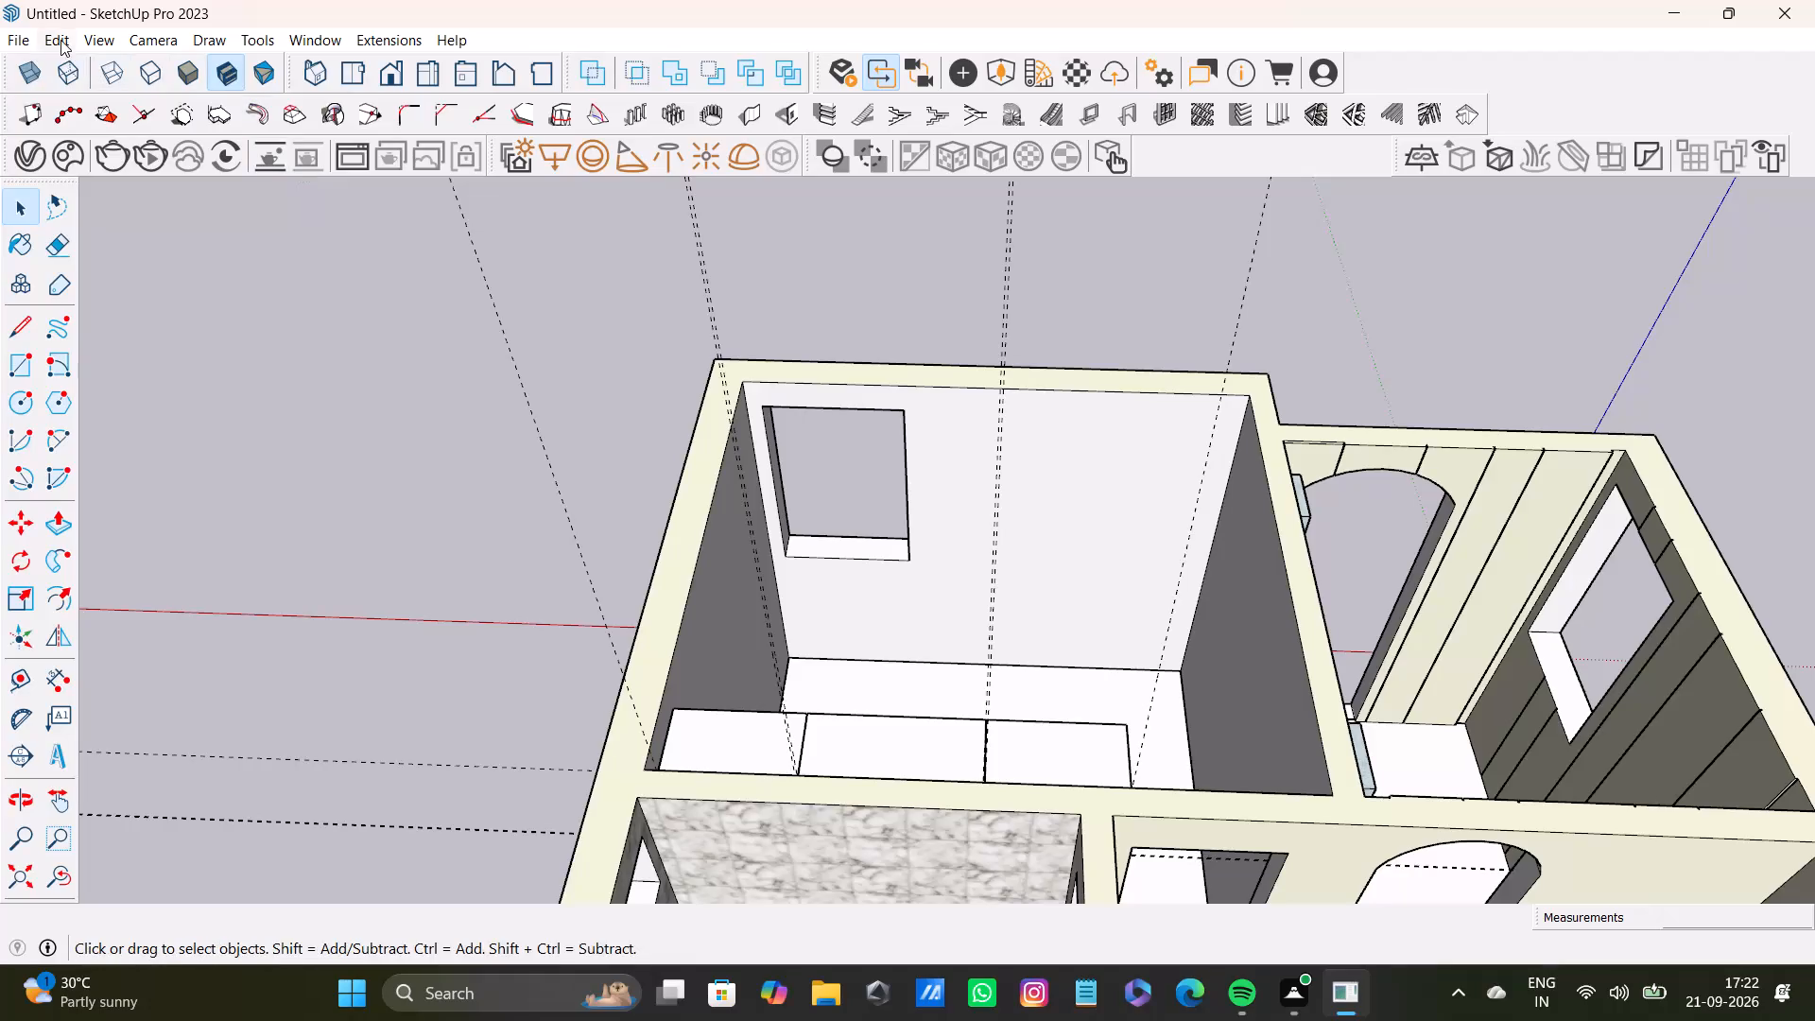
Delete all the guide lines from the model.
left_click(60, 37)
left_click(124, 230)
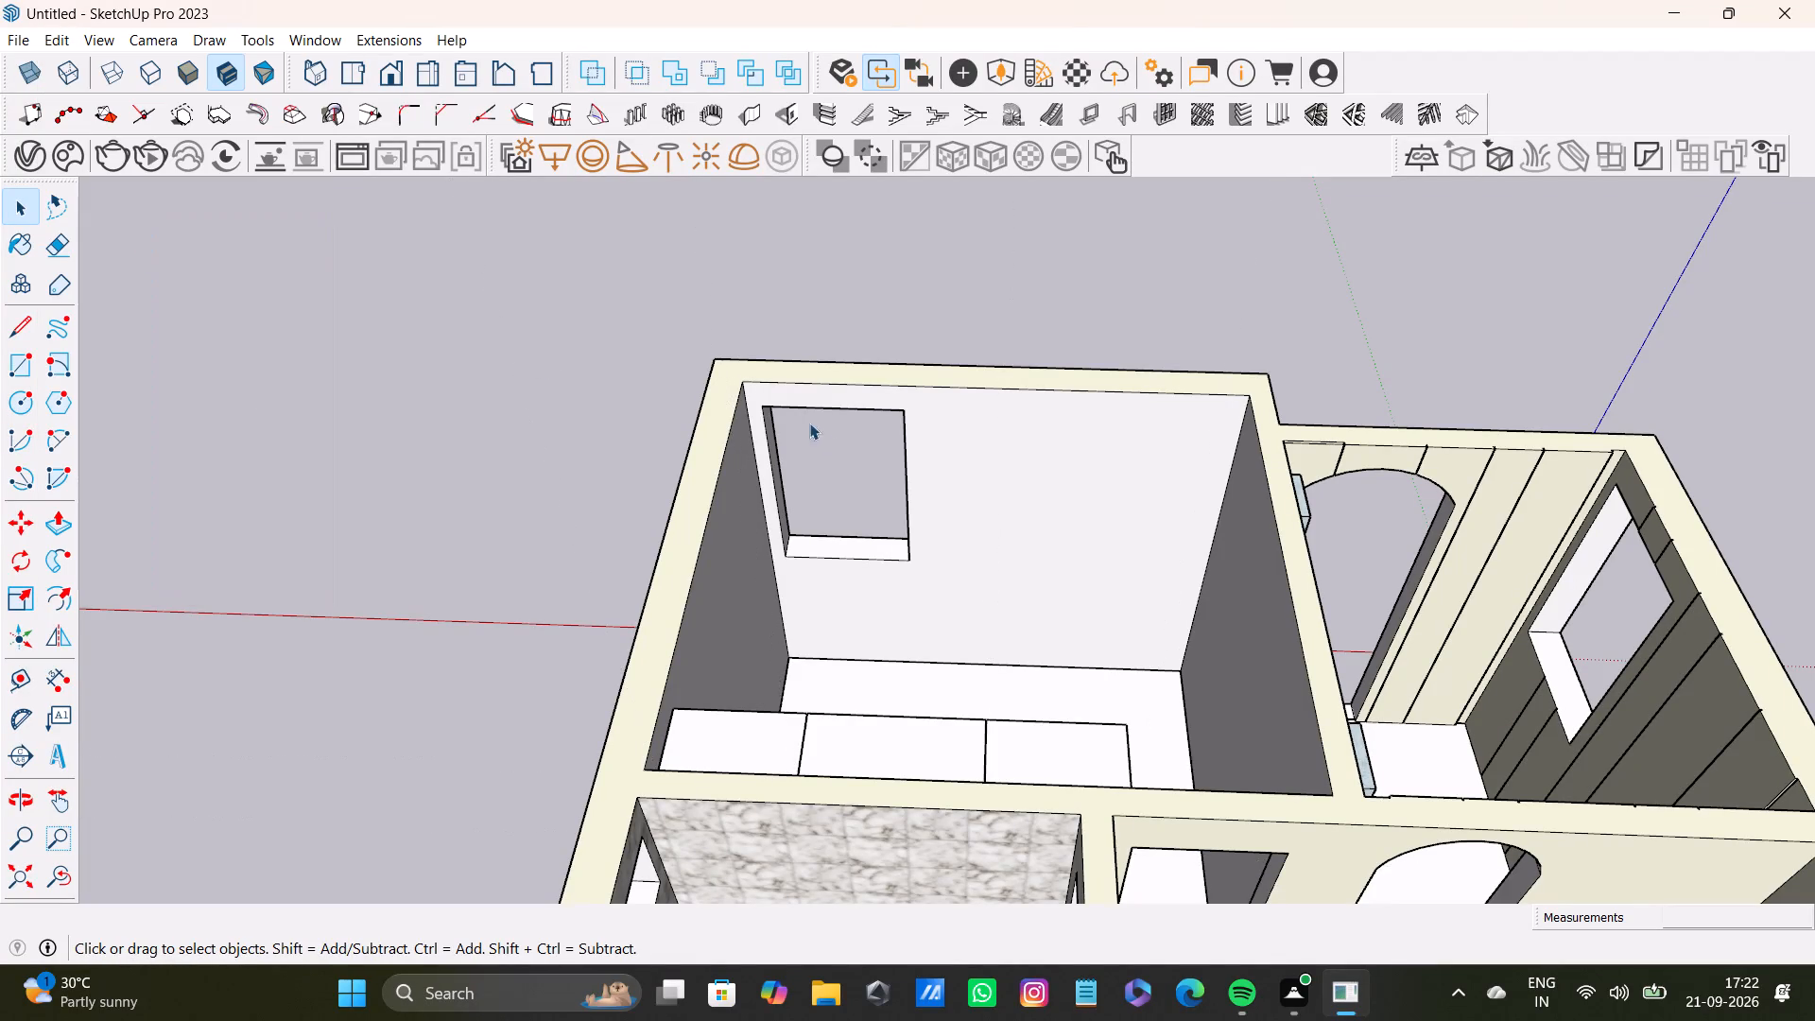
Draw a full-height rectangle on the window wall, from the top edge just beside the window to the far floor corner.
scroll(825, 450, "down", 7)
scroll(932, 546, "up", 6)
middle_click_drag(979, 491, 778, 495, "shift")
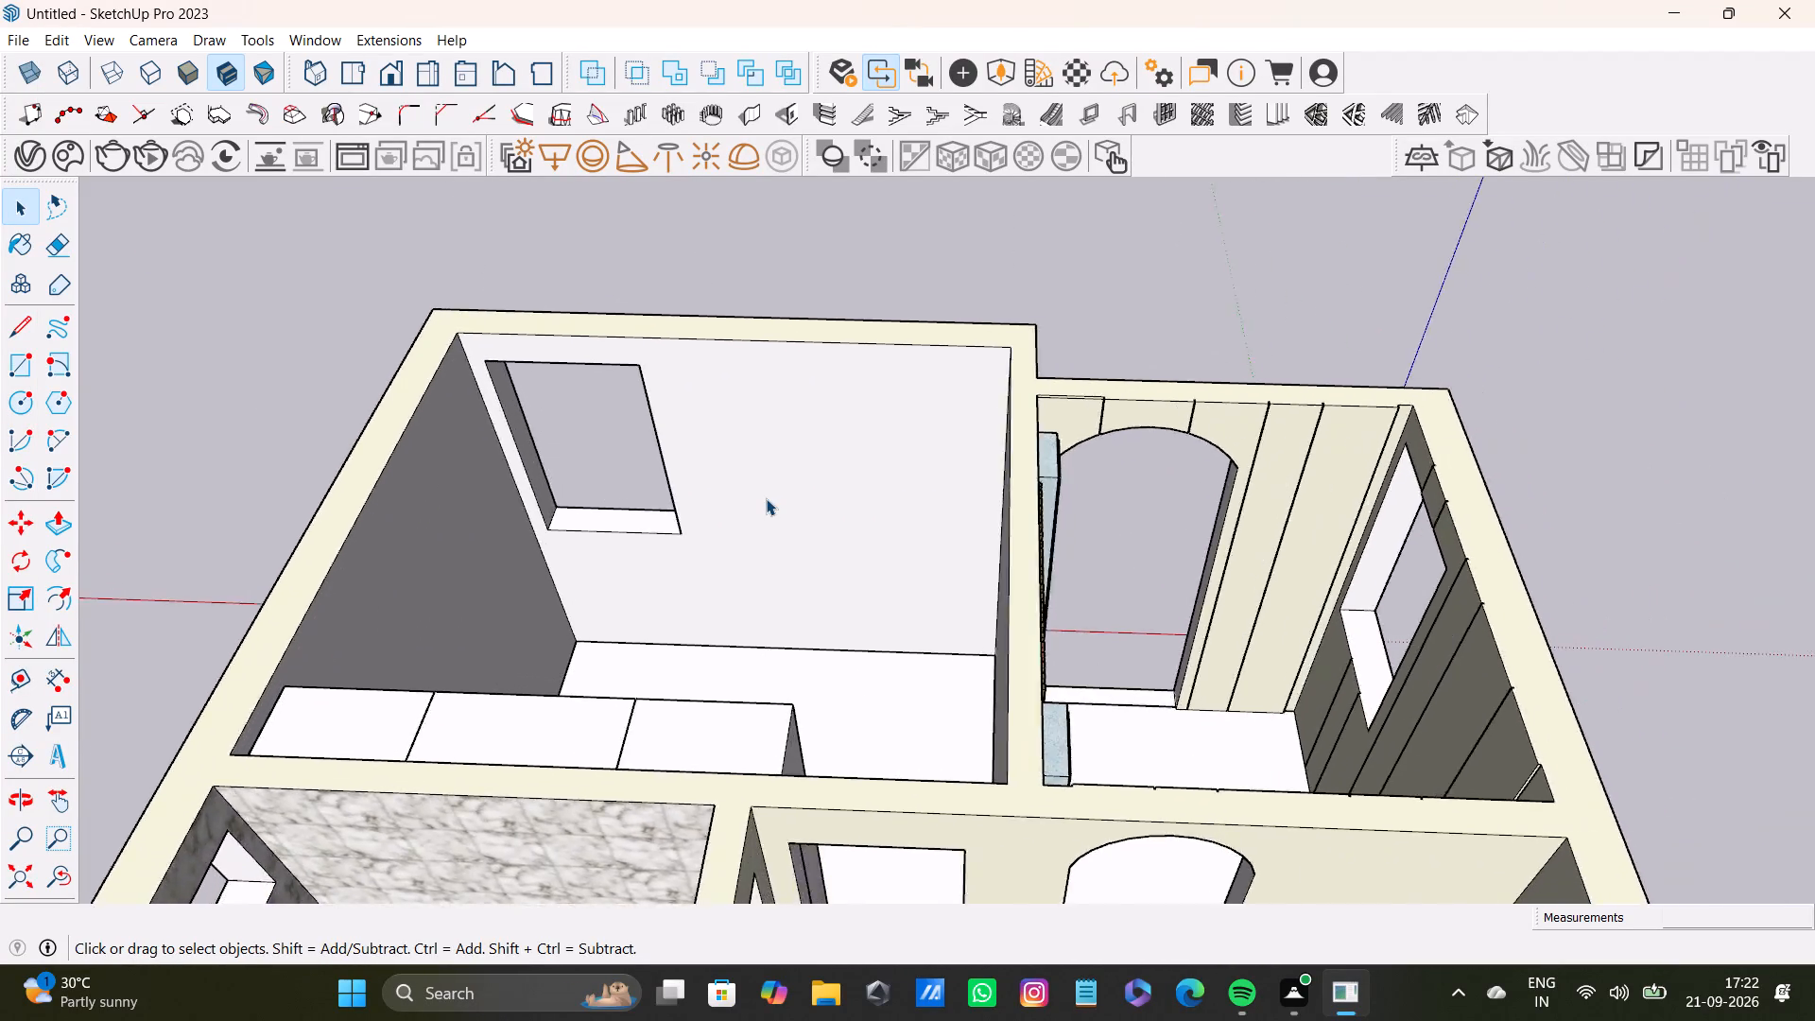
scroll(766, 498, "up", 4)
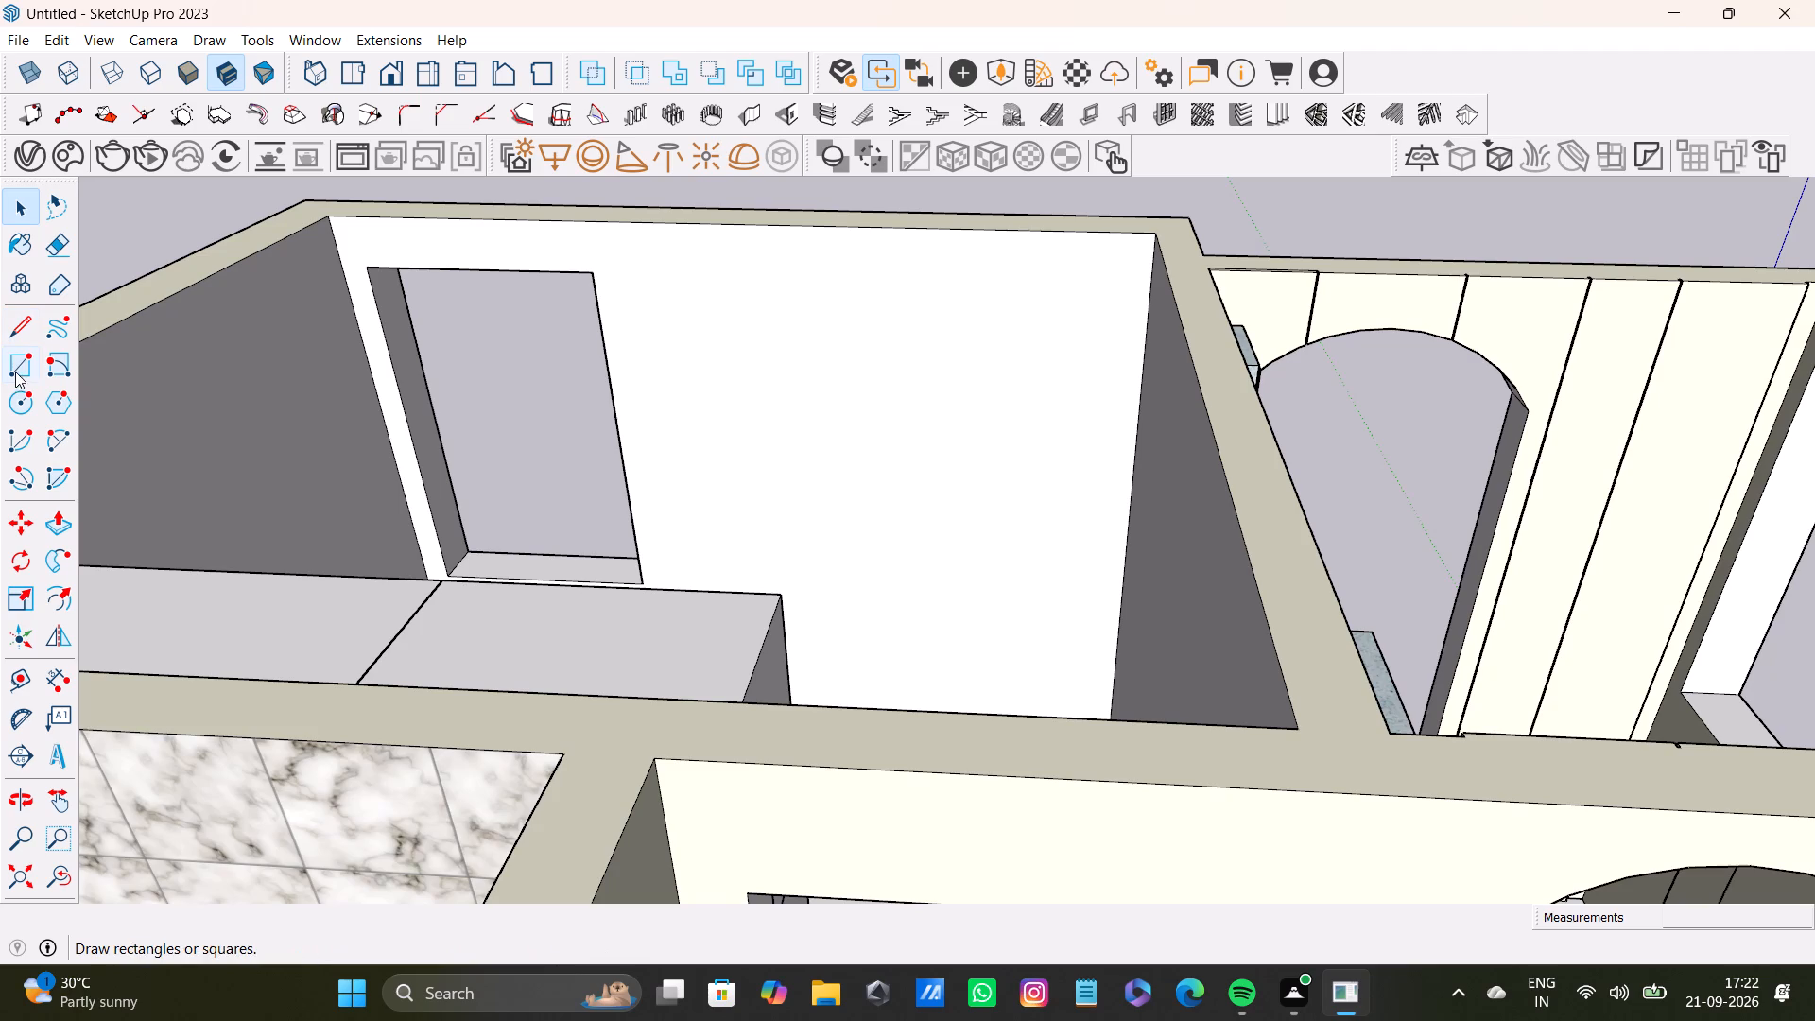
left_click(22, 368)
scroll(834, 322, "up", 2)
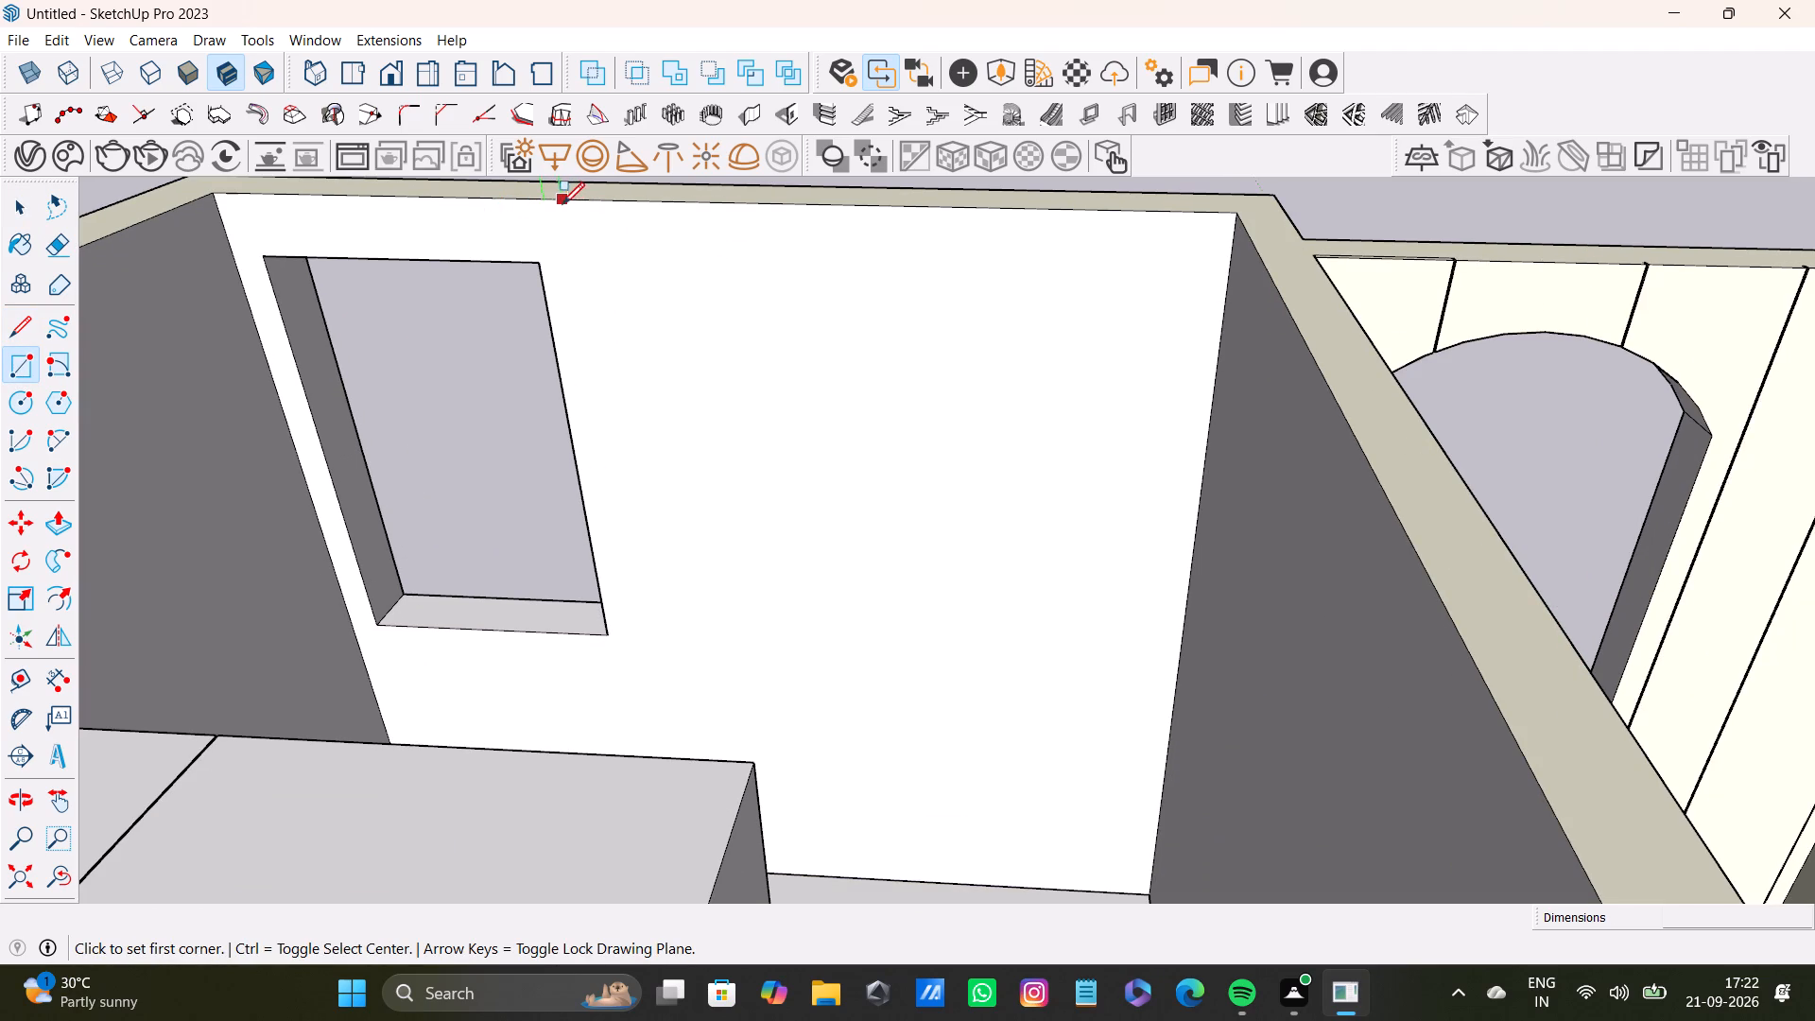
left_click(559, 201)
scroll(647, 489, "down", 2)
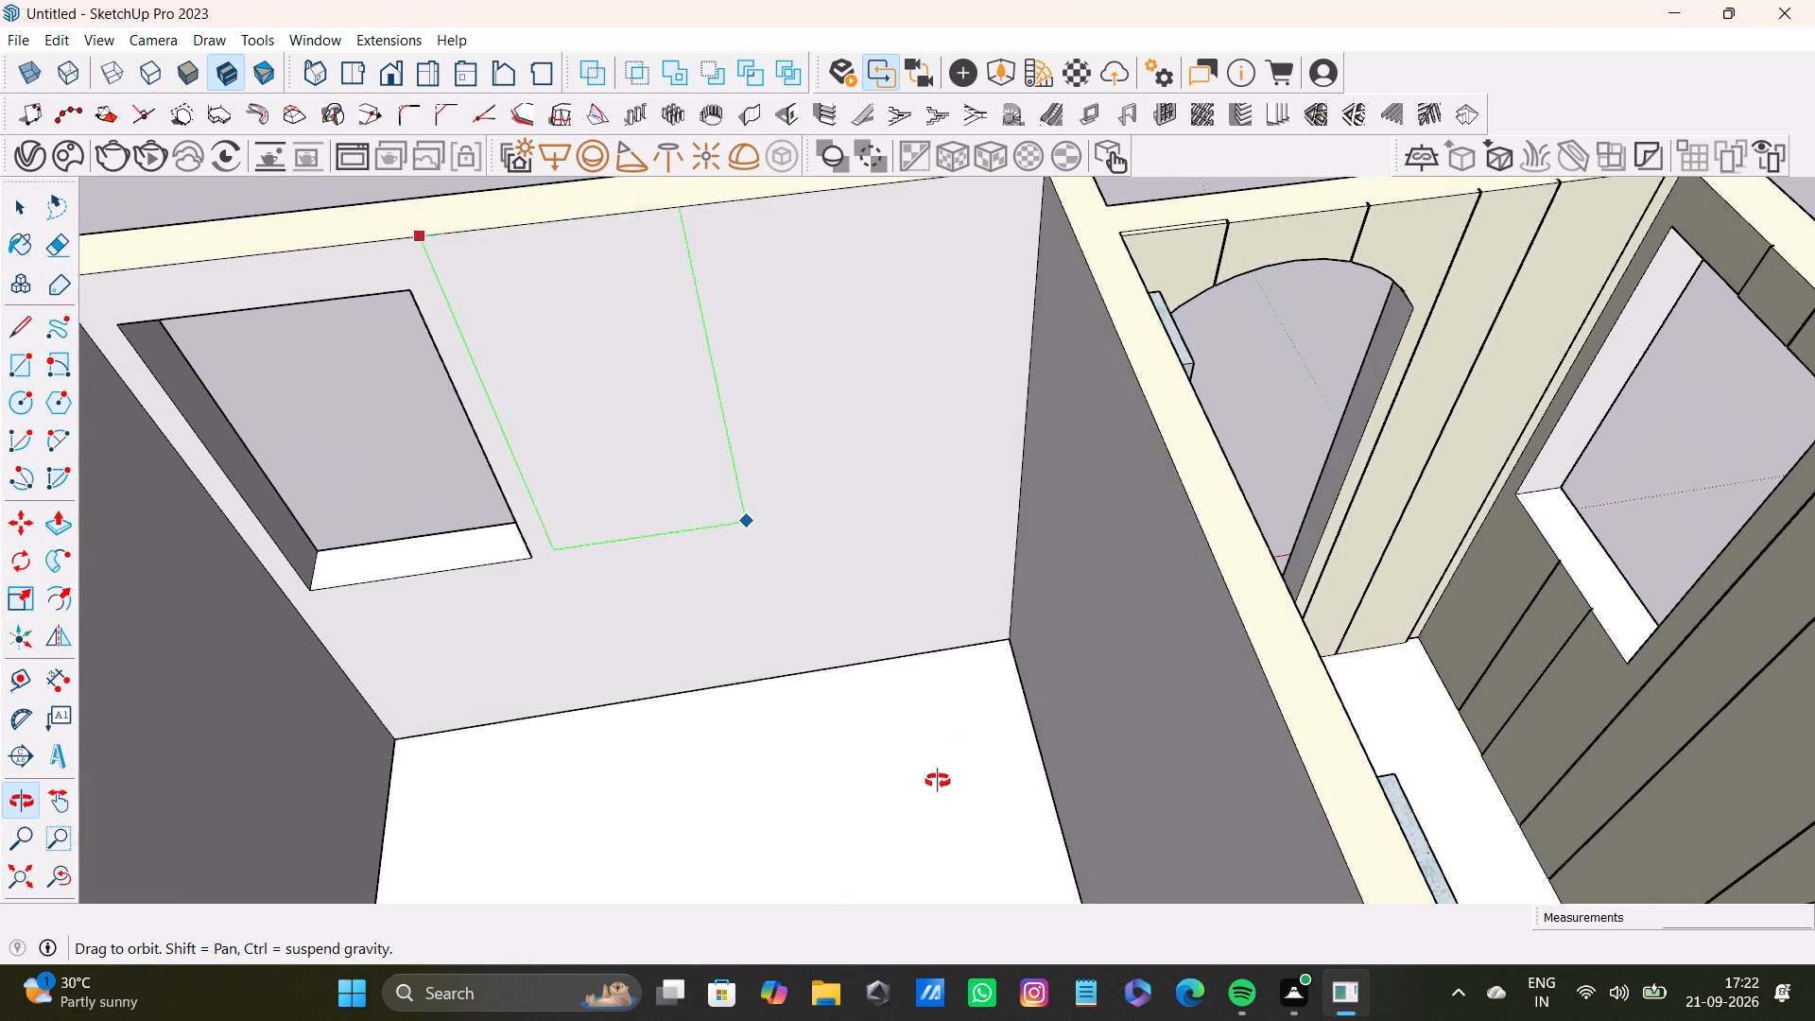
left_click(1002, 639)
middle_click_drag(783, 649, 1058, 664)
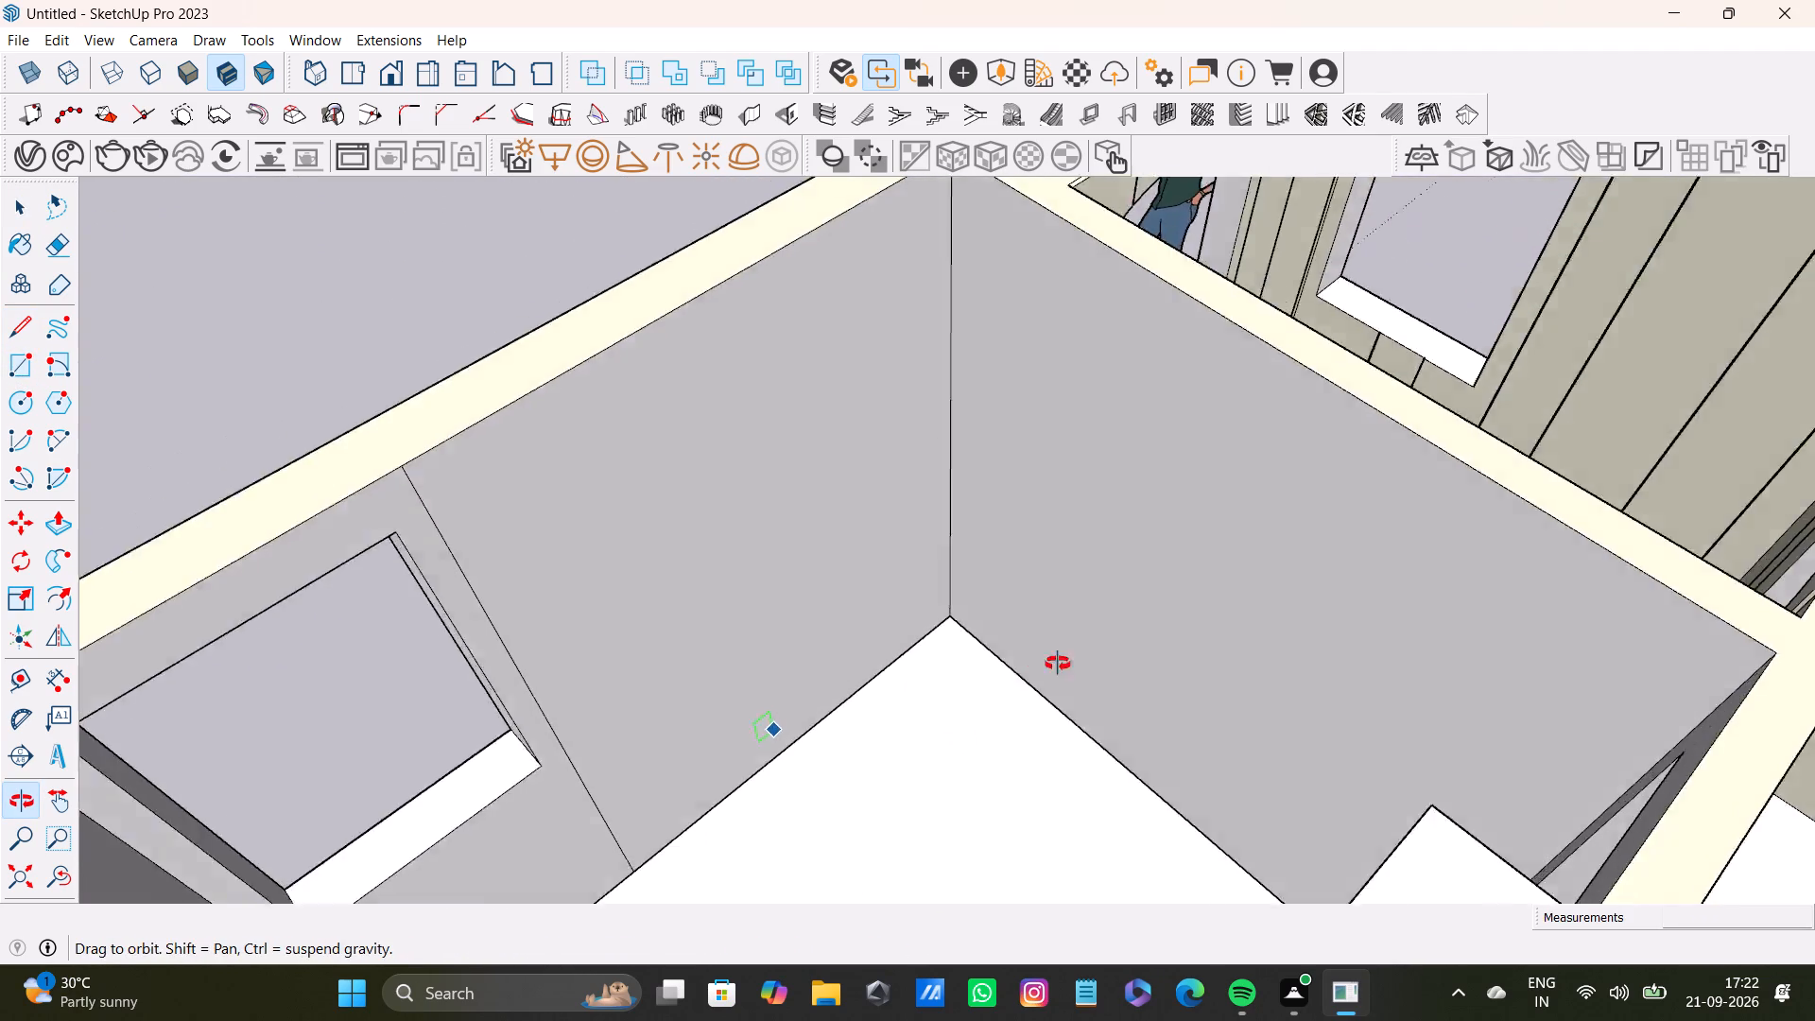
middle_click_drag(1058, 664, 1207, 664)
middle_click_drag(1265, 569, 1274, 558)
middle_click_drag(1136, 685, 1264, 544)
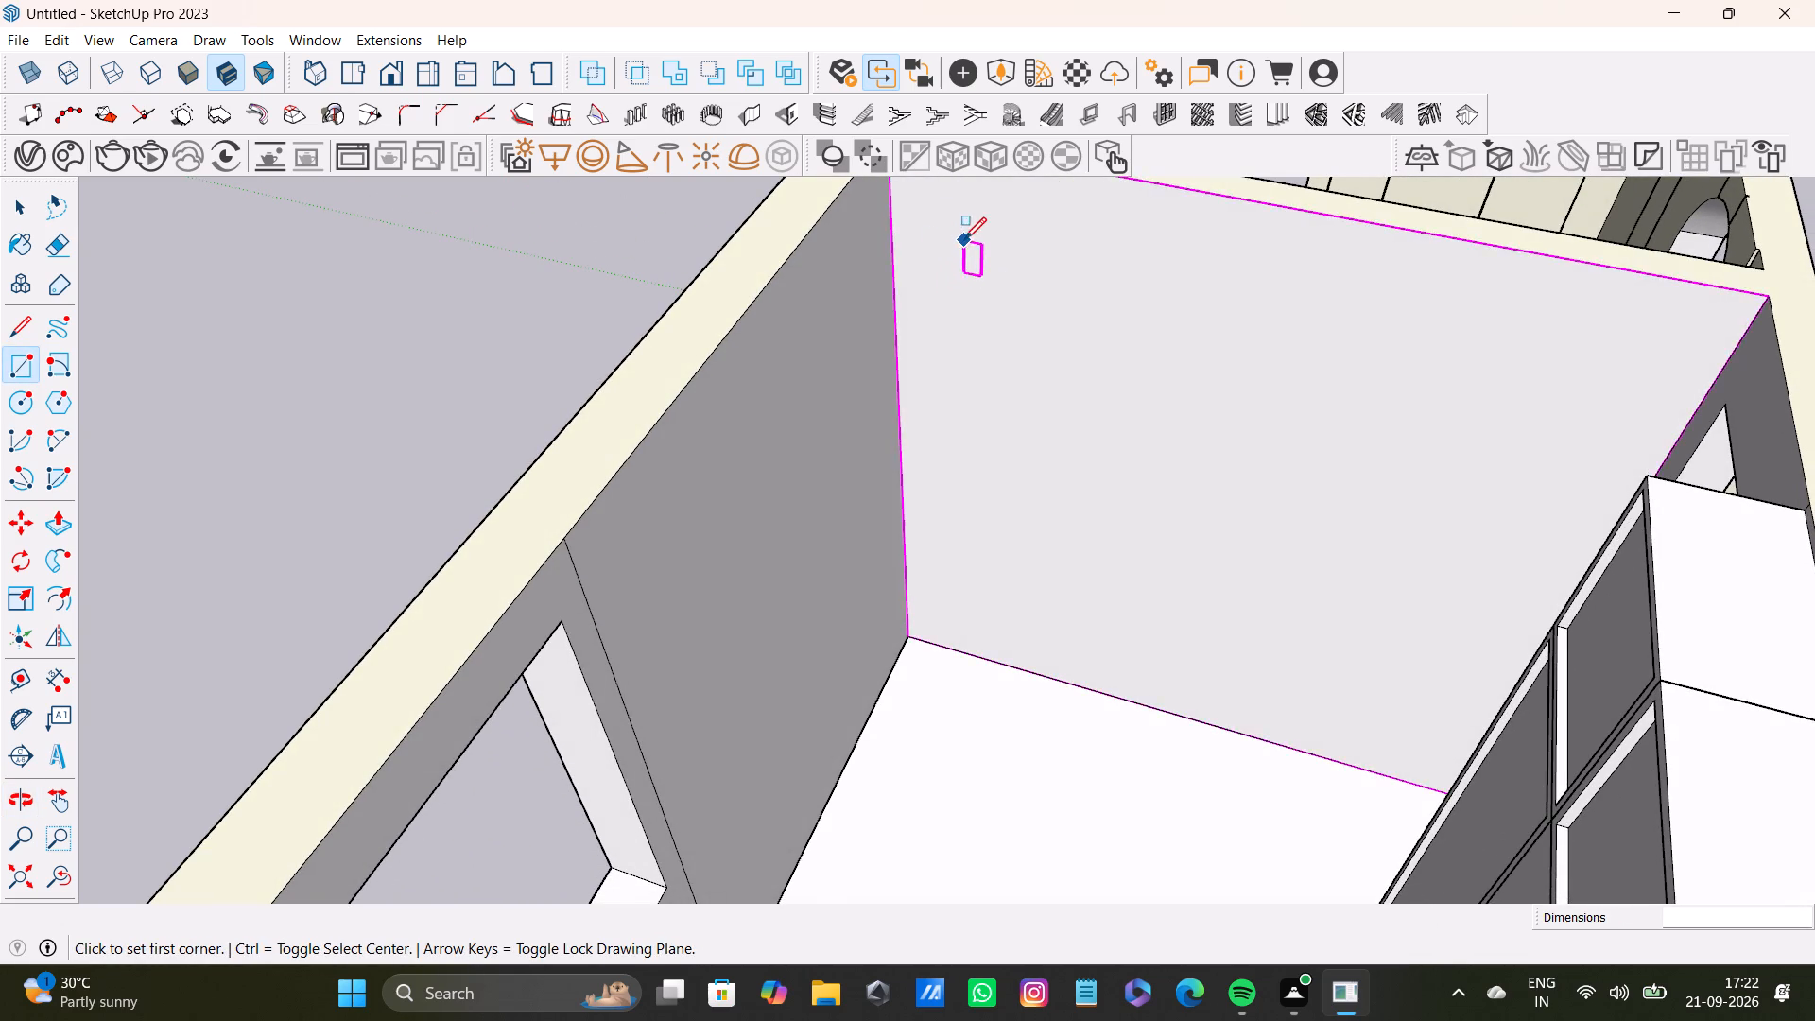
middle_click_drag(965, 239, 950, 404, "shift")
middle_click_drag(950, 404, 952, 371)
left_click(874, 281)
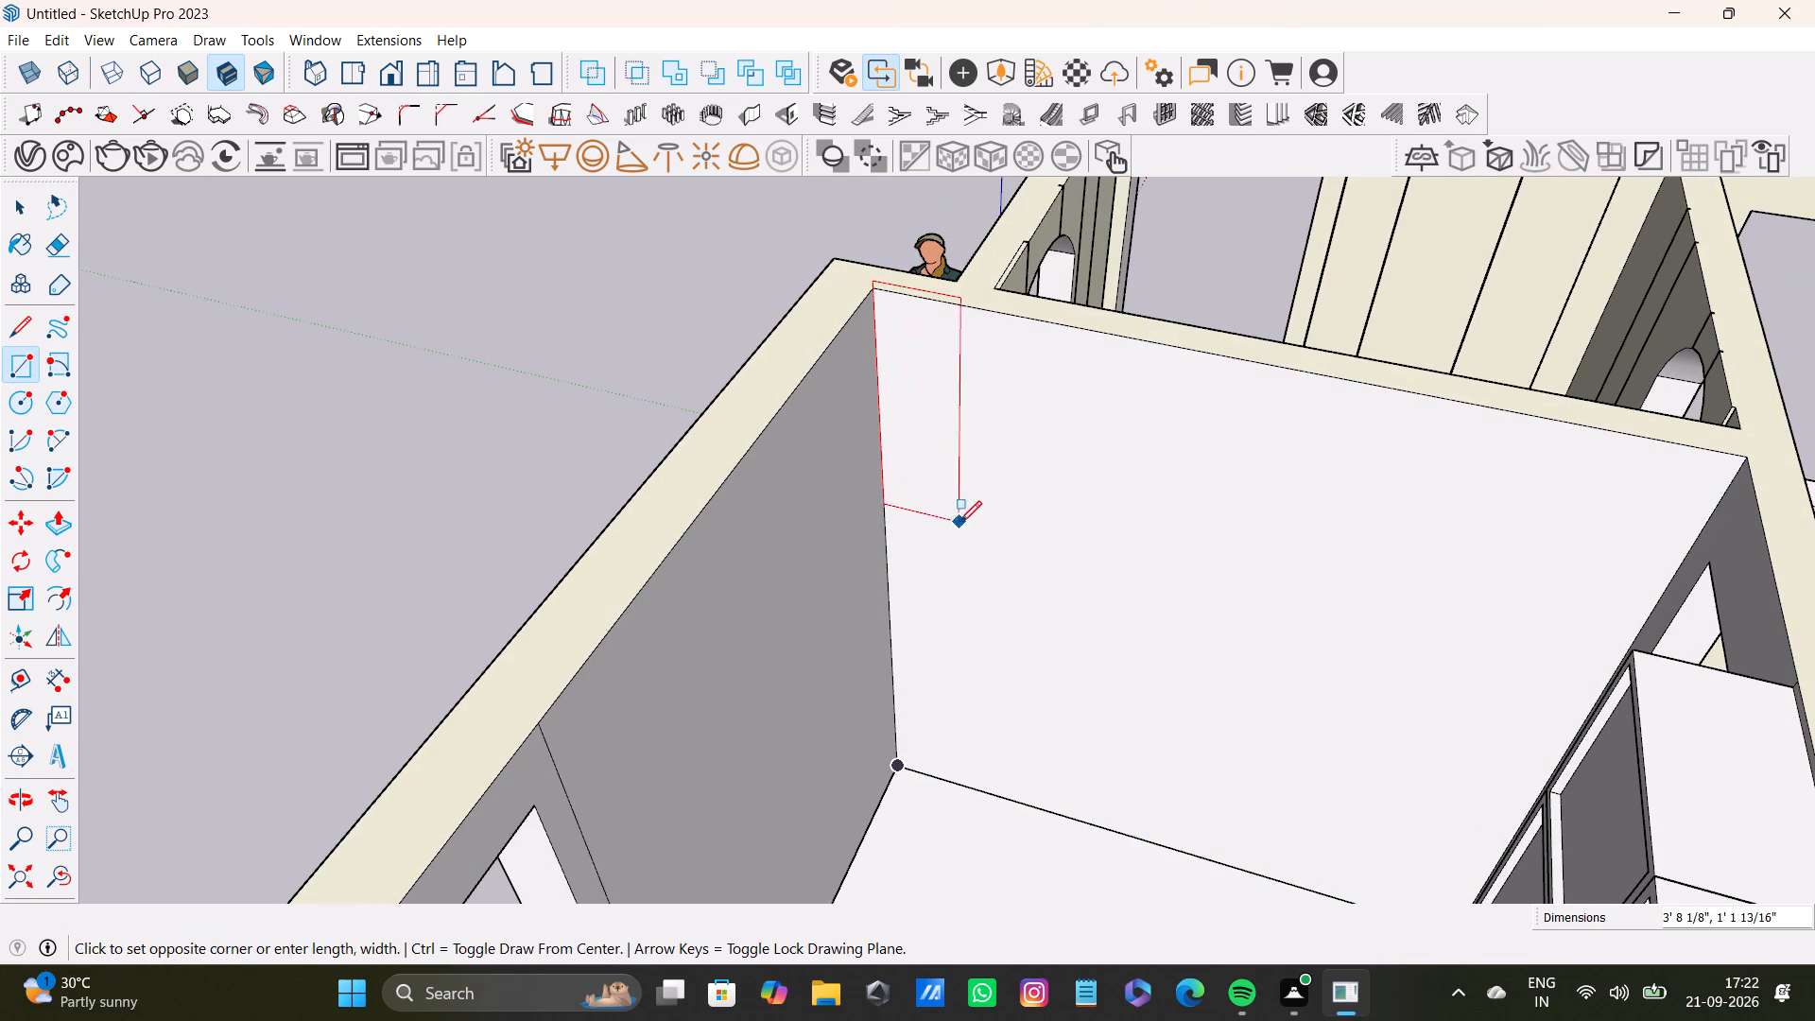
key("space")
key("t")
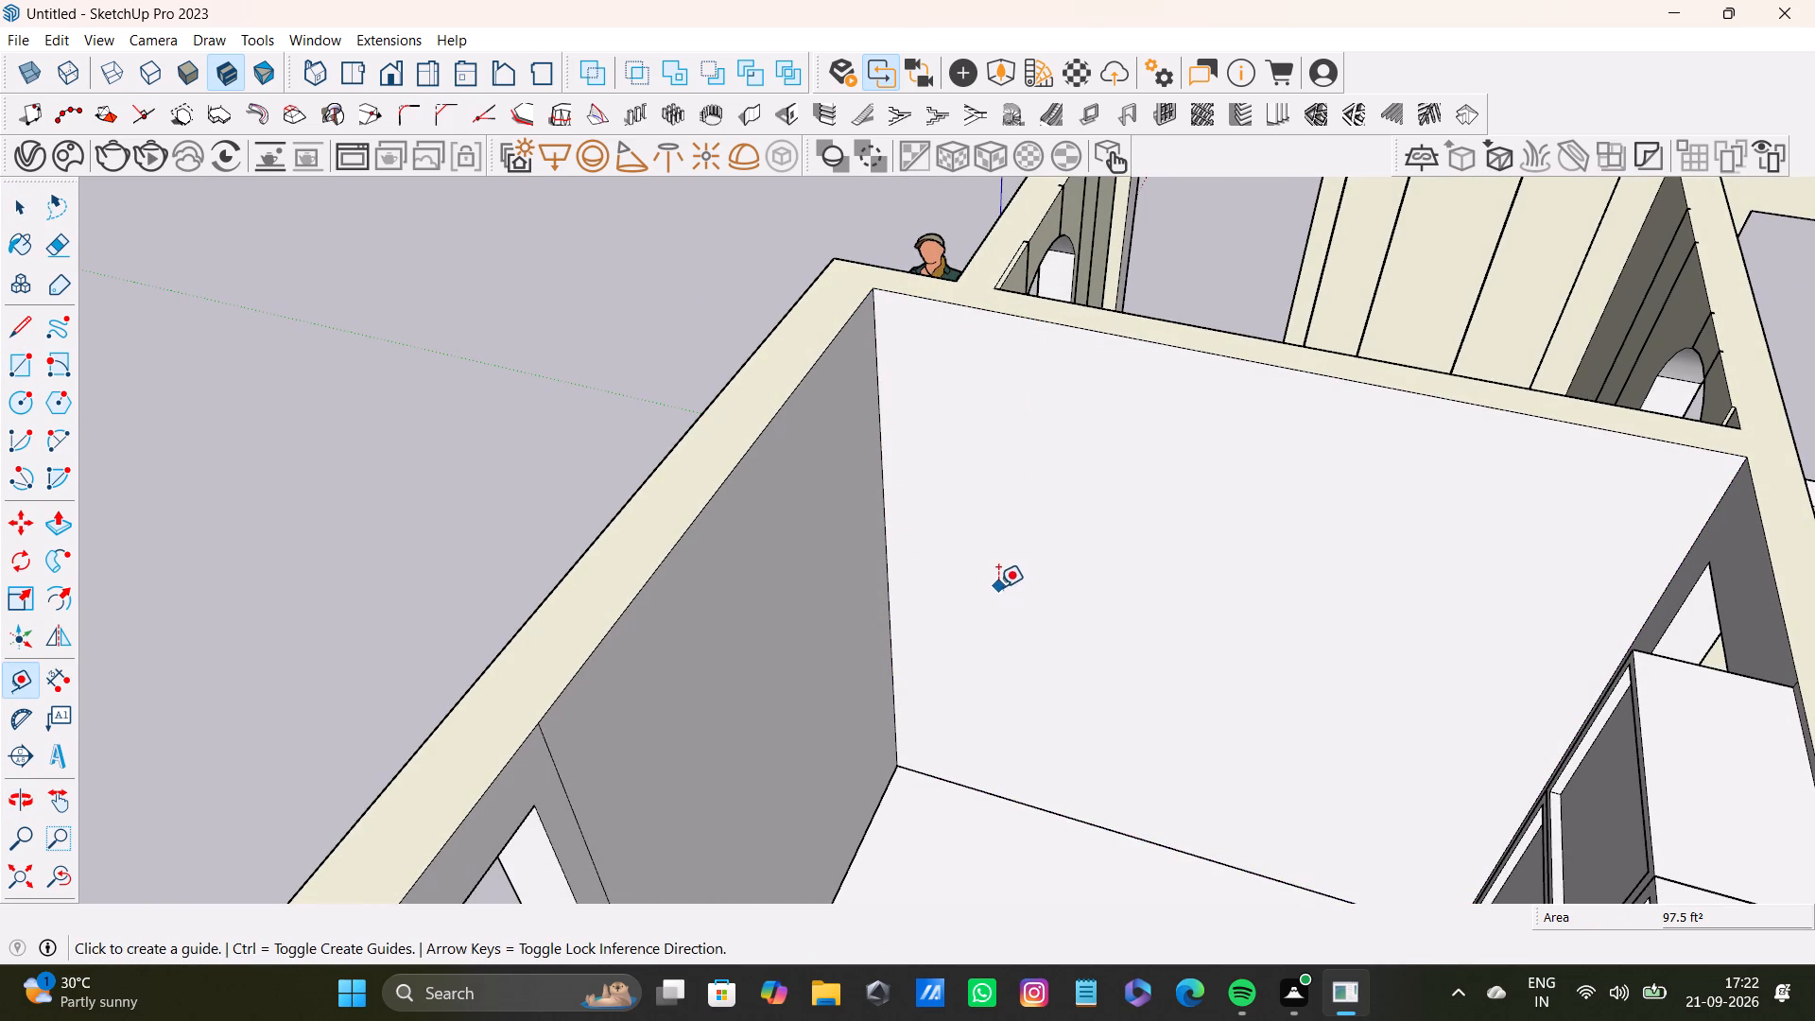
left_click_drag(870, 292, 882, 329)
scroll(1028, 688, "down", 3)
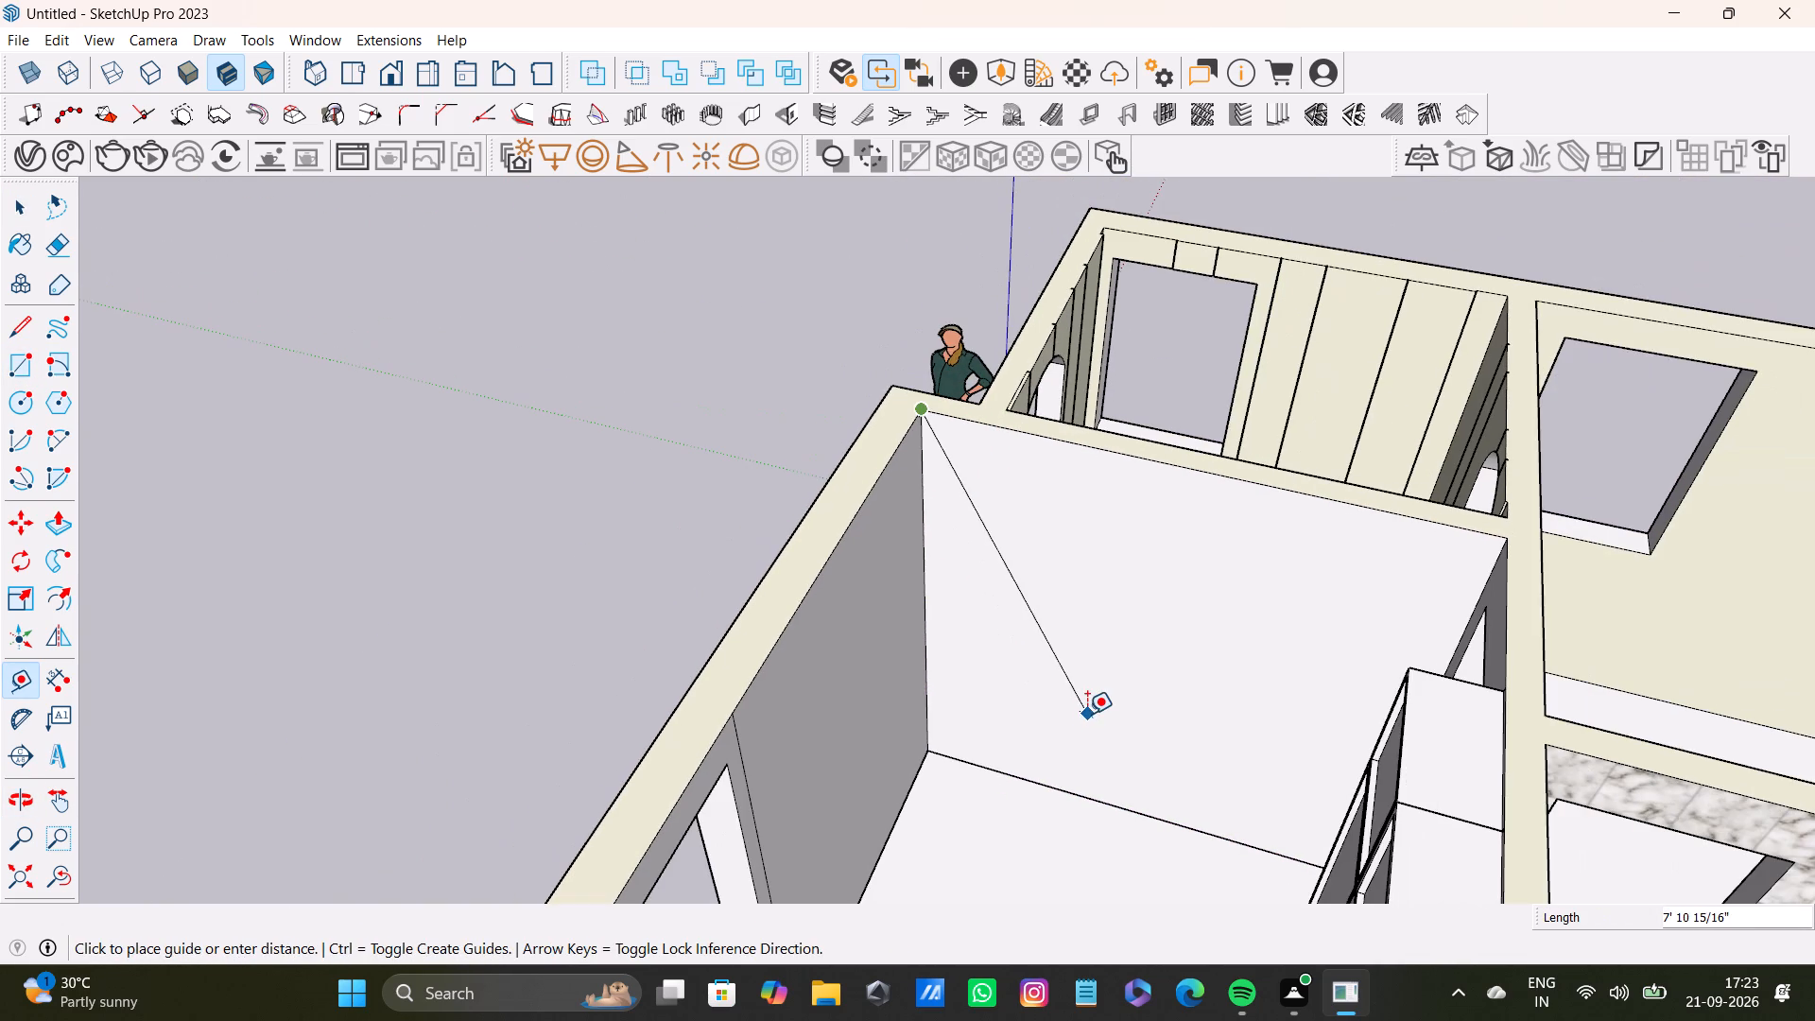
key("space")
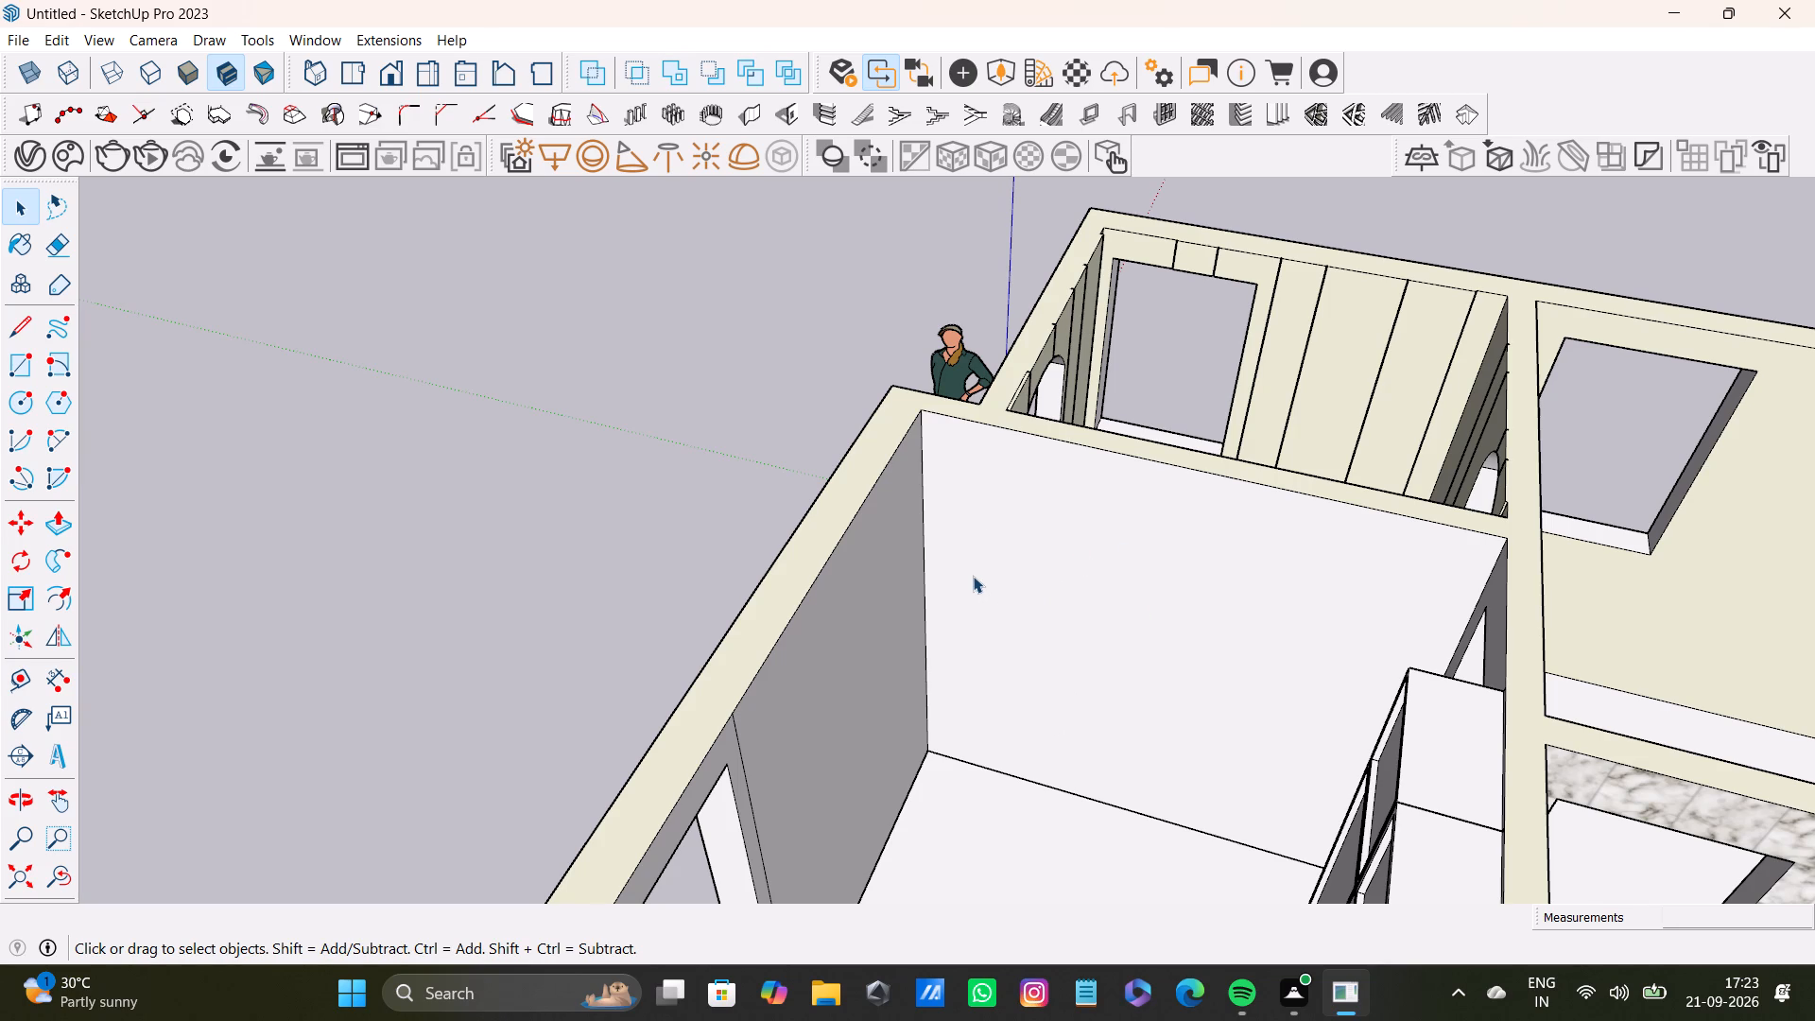
Draw a full-height rectangle about 6' 5" wide on the adjoining wall, from the shared top corner down to the floor.
key("r")
left_click(922, 410)
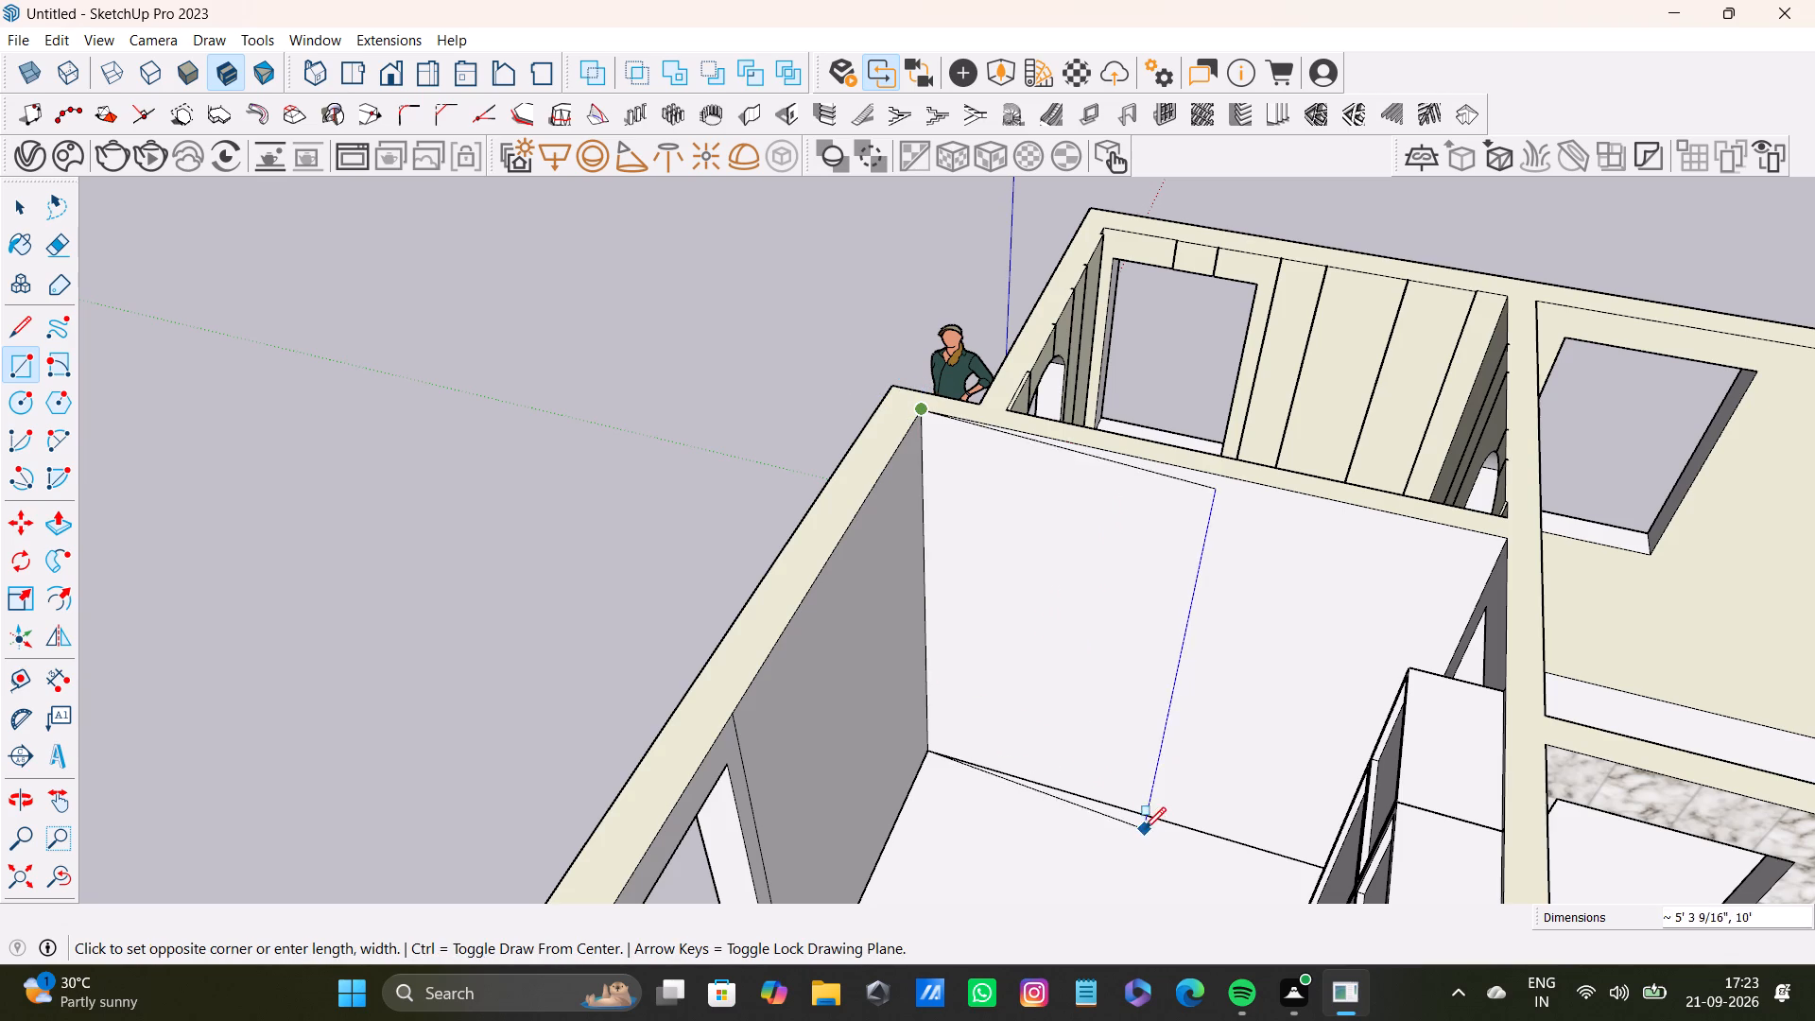
left_click(1207, 828)
Delete the stray edge bounding the thin strip on the wall top above the arched opening in the slatted-wood room.
scroll(1184, 822, "down", 3)
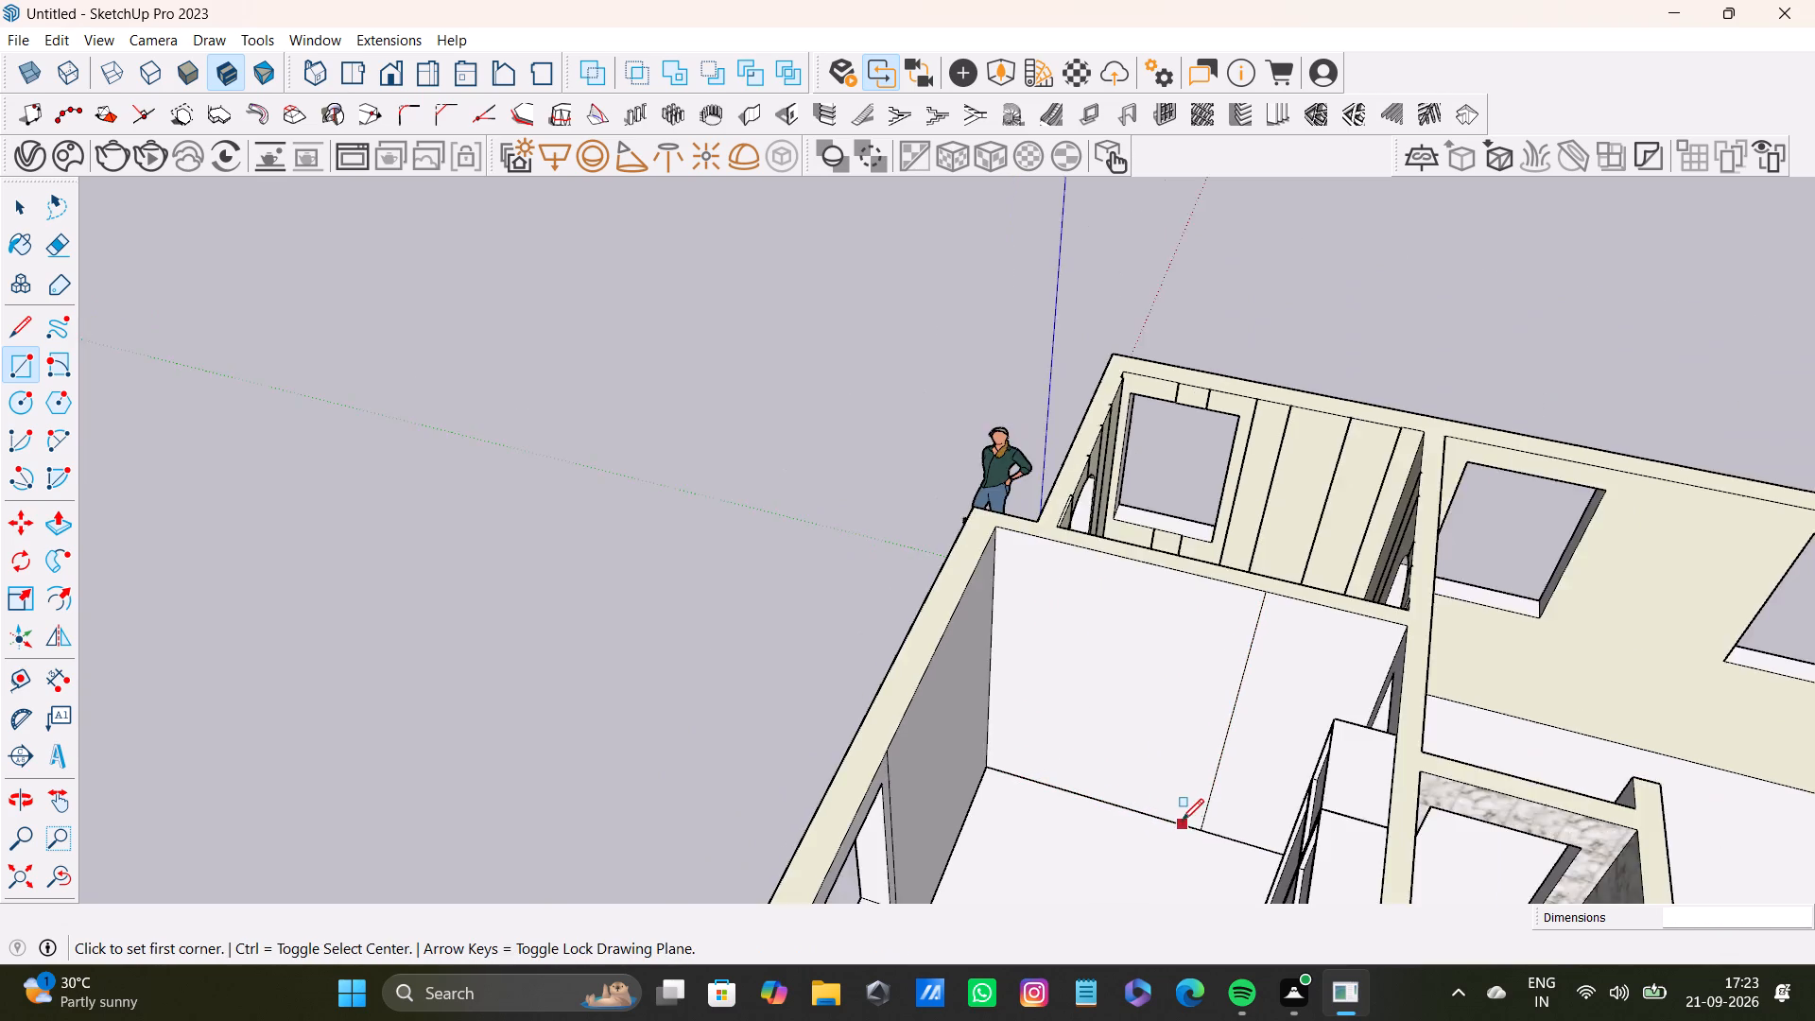
middle_click_drag(1182, 821, 924, 693)
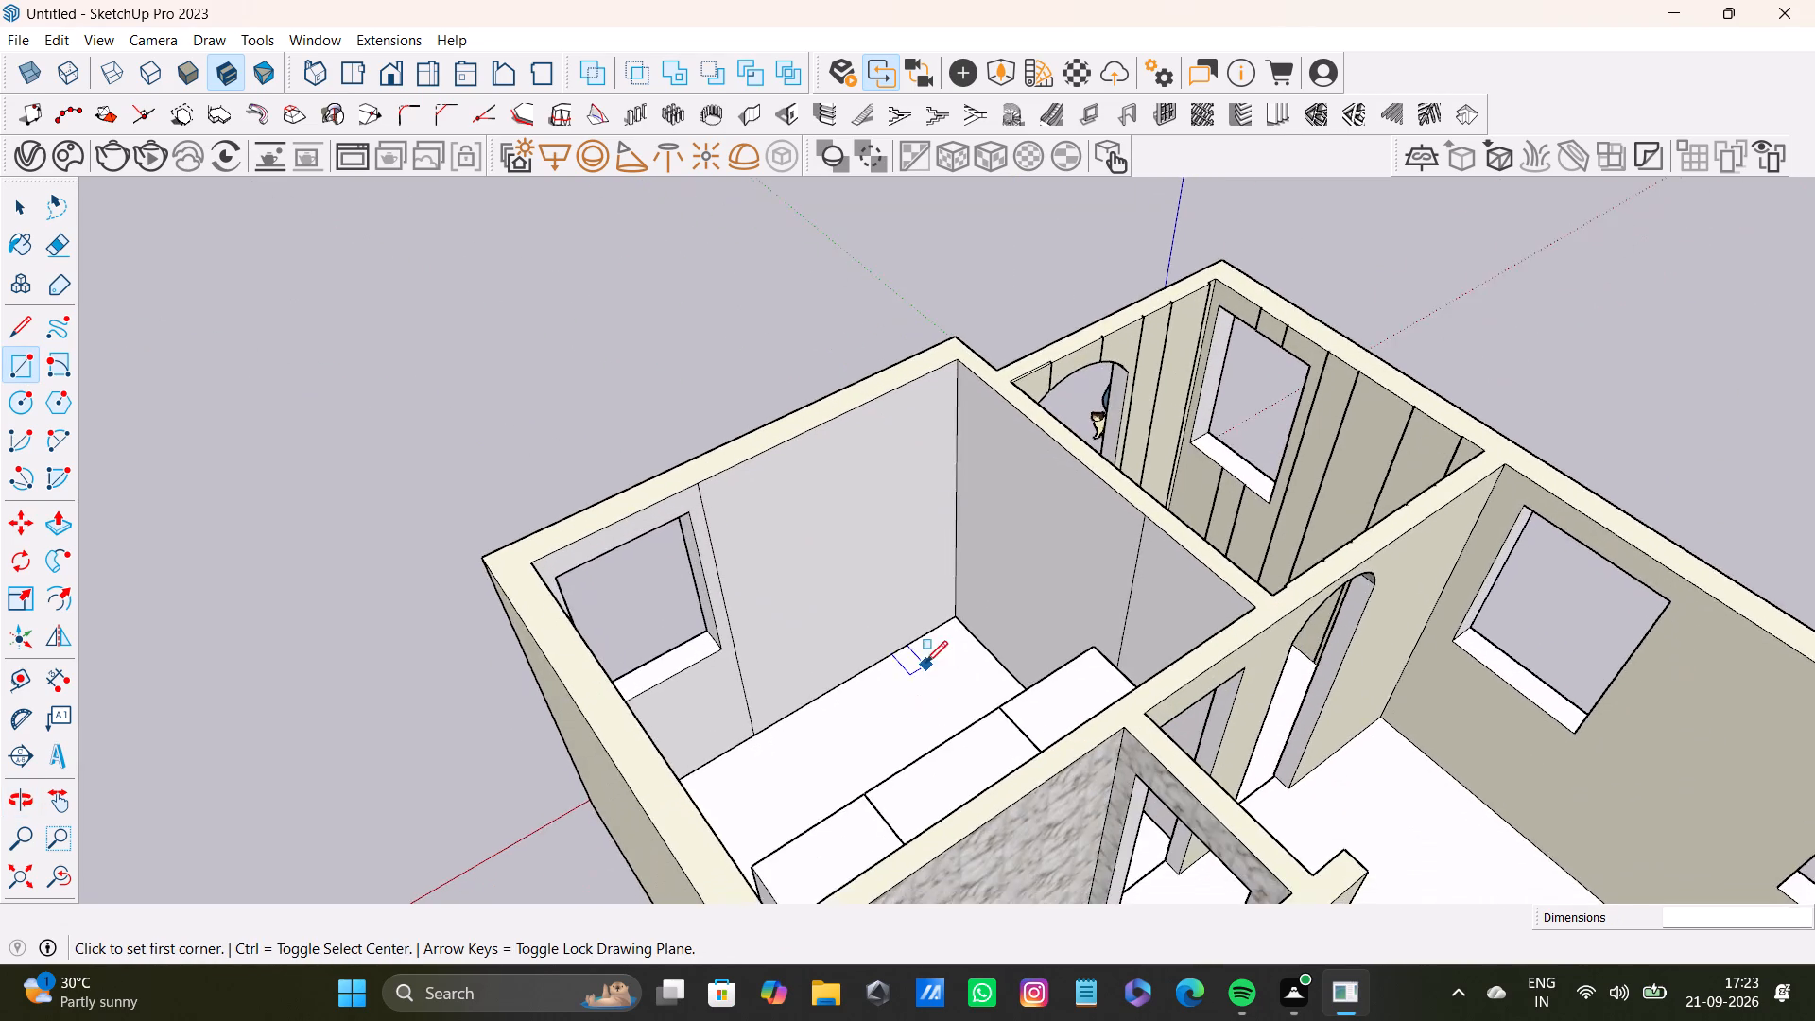
scroll(919, 656, "up", 3)
middle_click_drag(915, 641, 946, 758)
scroll(929, 749, "down", 2)
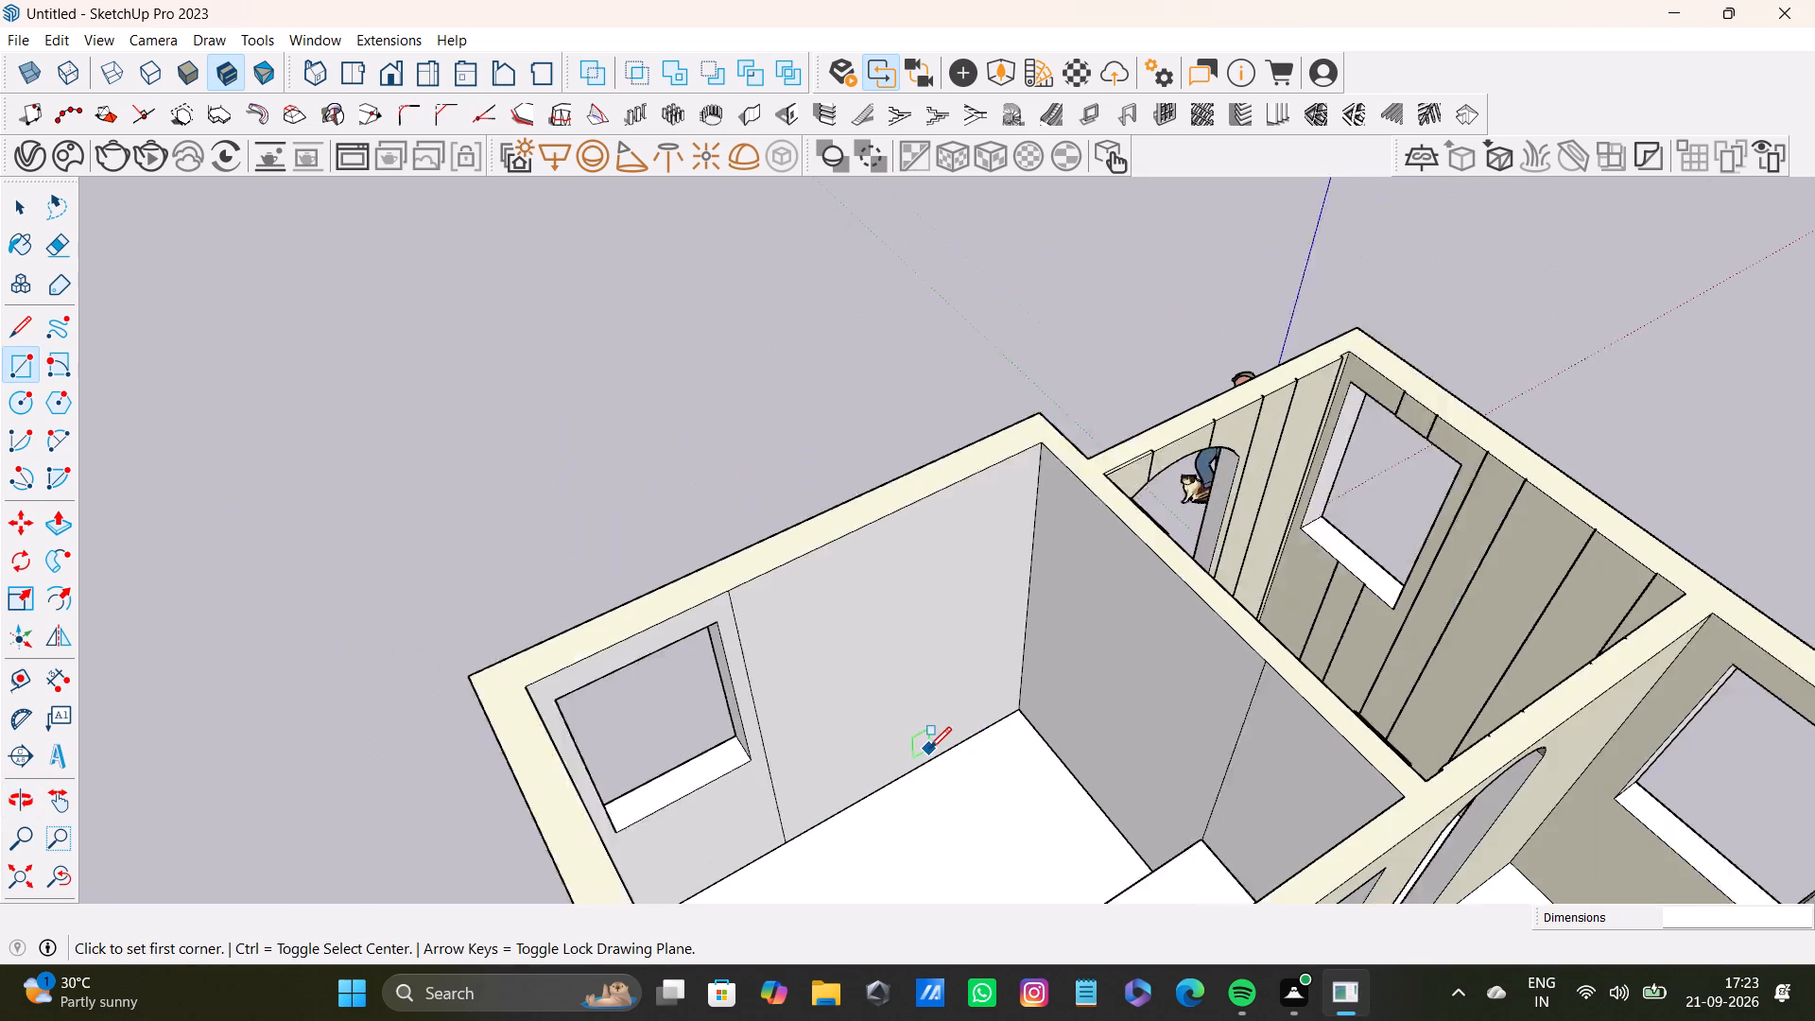
scroll(929, 749, "down", 1)
scroll(1117, 593, "up", 3)
scroll(1201, 515, "up", 1)
middle_click_drag(1200, 515, 716, 597)
scroll(1011, 637, "up", 6)
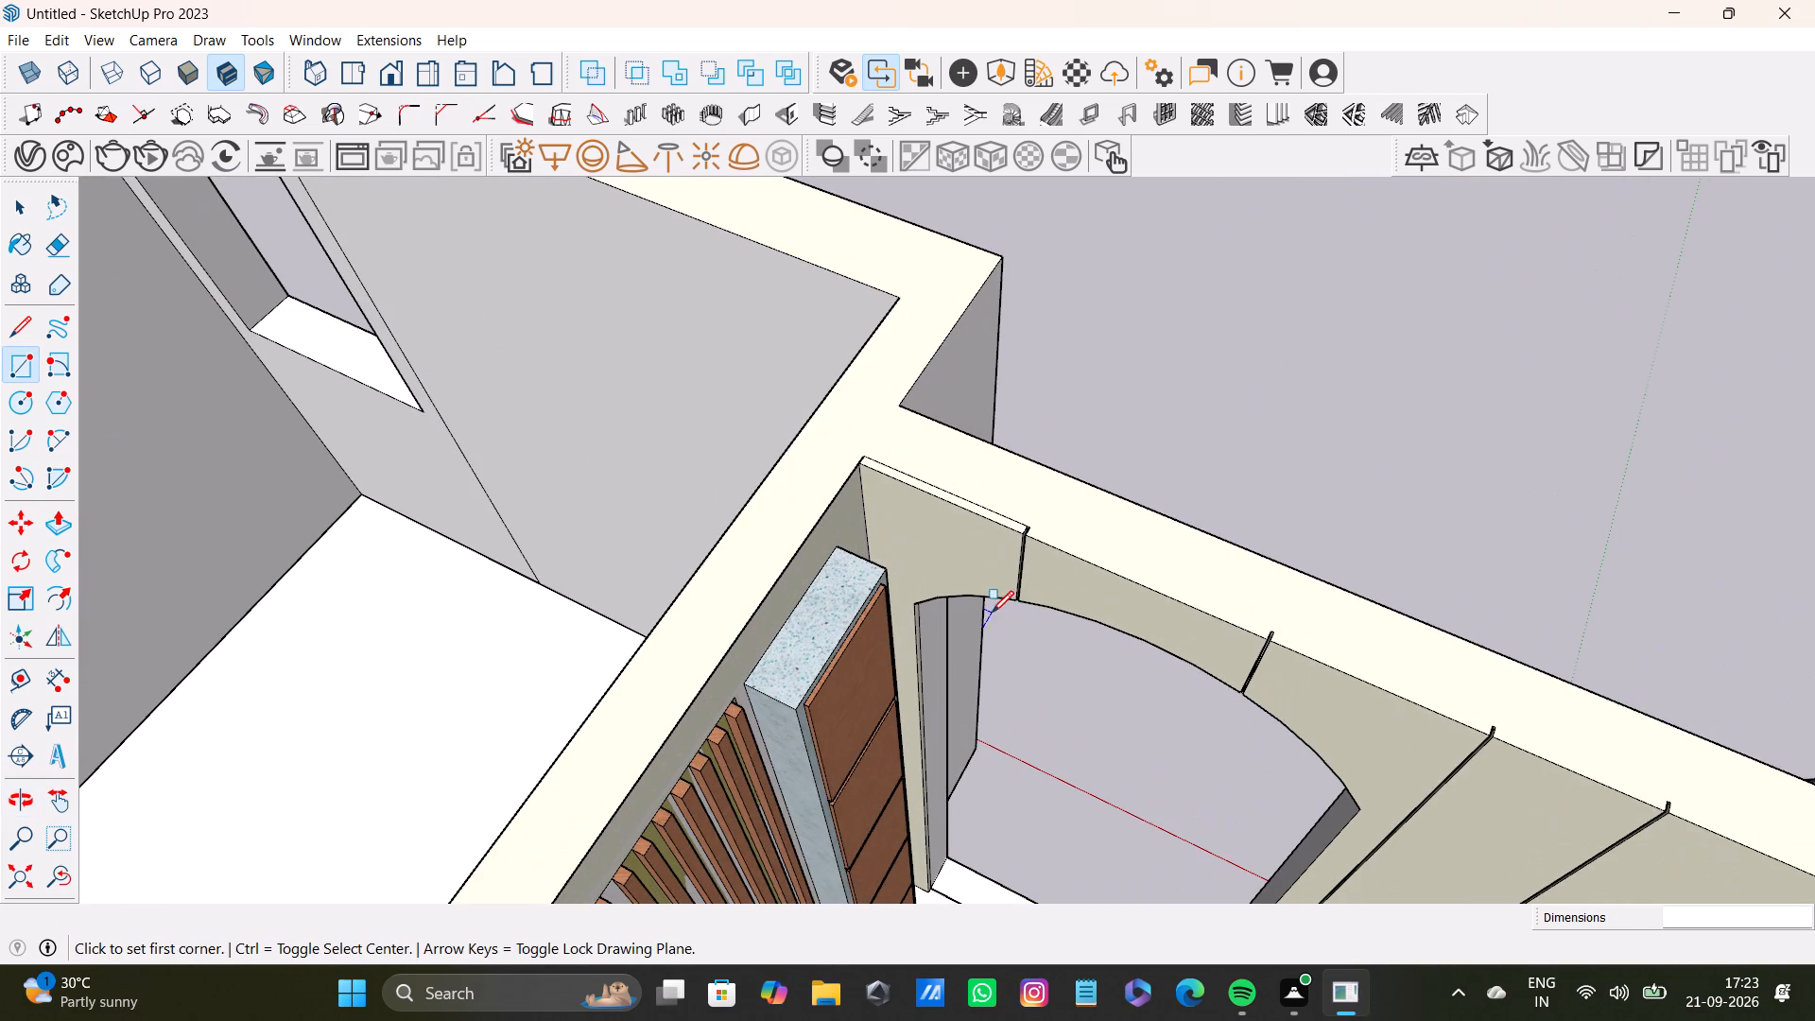
key("space")
scroll(993, 521, "up", 5)
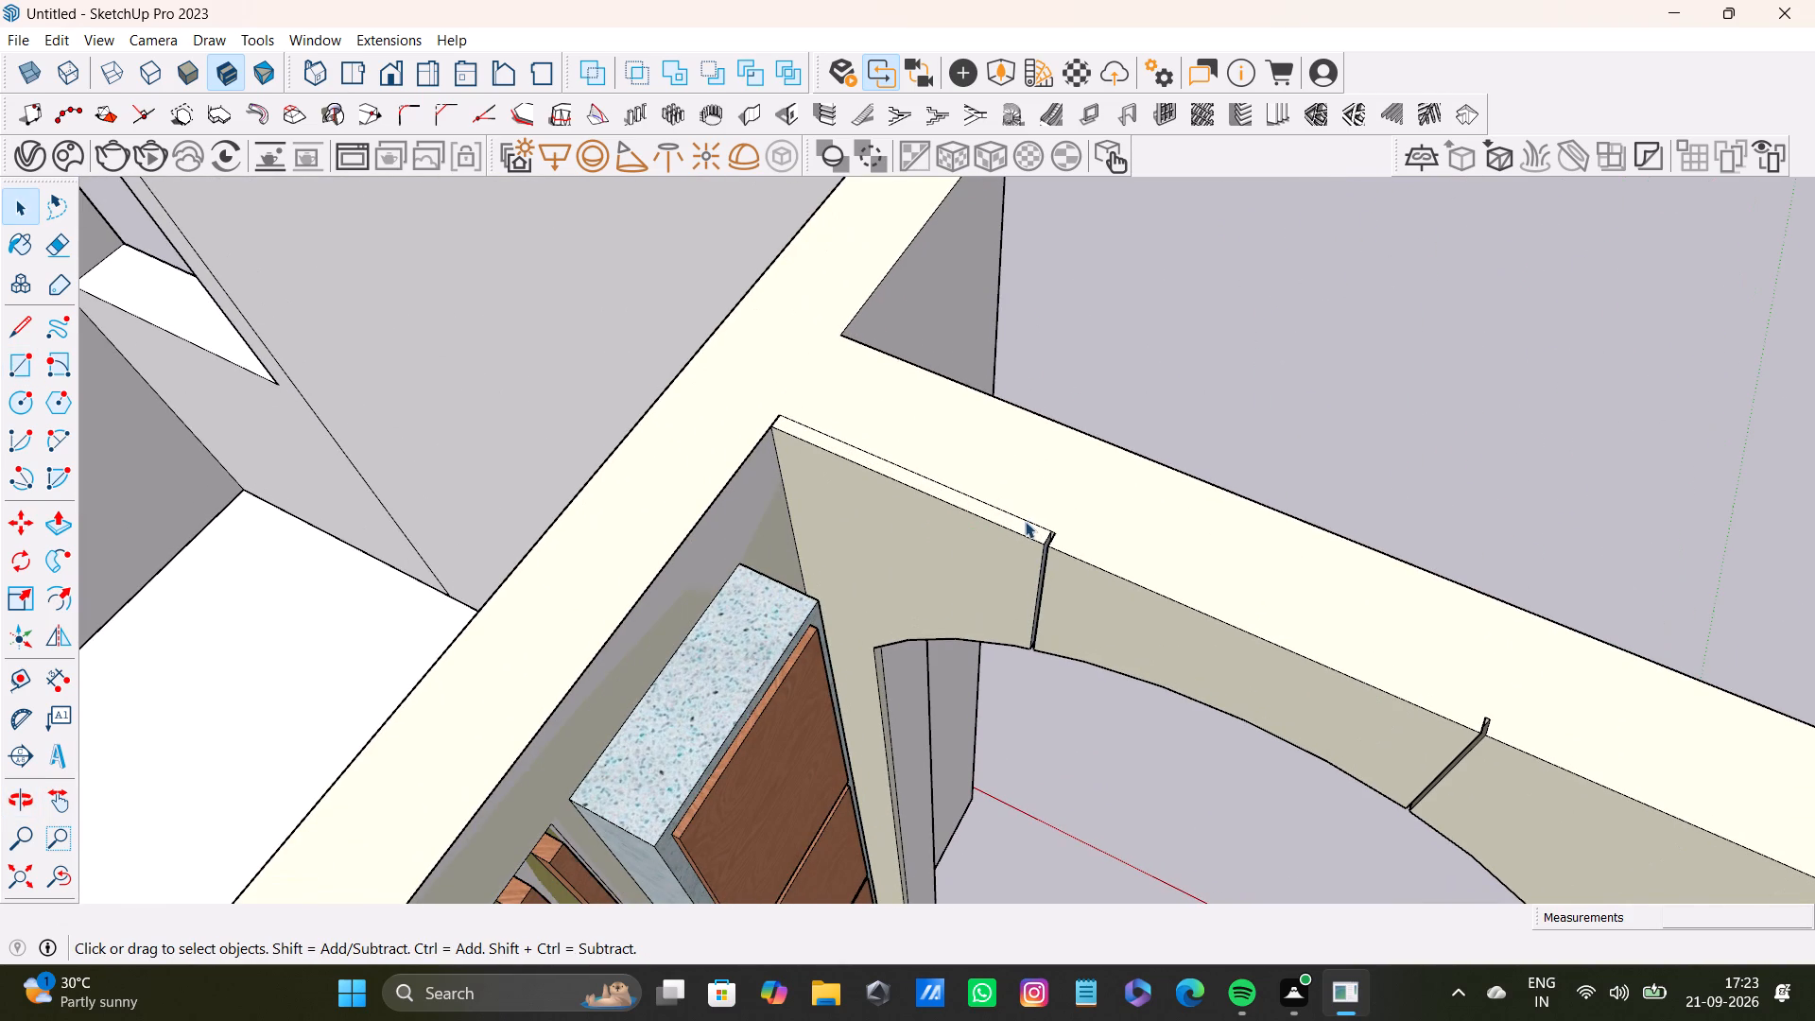
left_click(1026, 524)
key("Delete")
Place a vertical guide on the window wall, 5" inside the rectangle's edge beside the window.
scroll(1016, 543, "down", 16)
middle_click_drag(931, 639, 1109, 608, "shift")
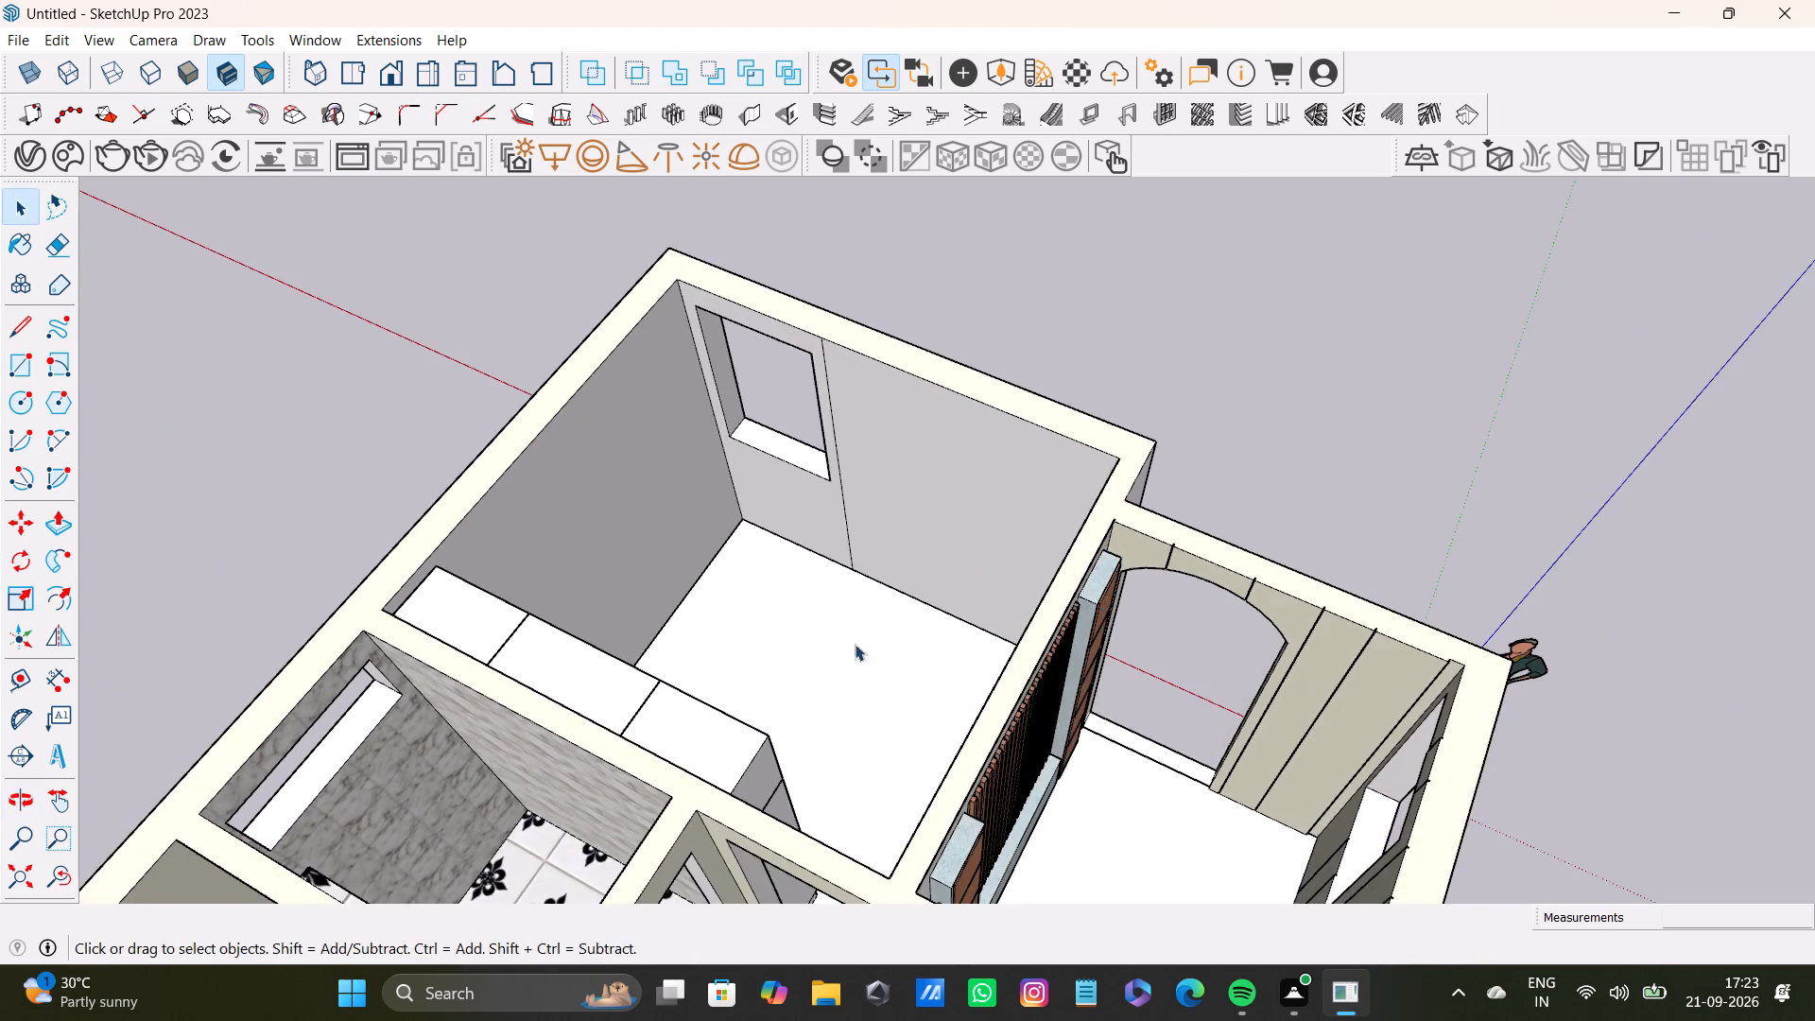
scroll(838, 644, "up", 1)
middle_click_drag(838, 644, 1087, 613)
scroll(960, 517, "up", 3)
middle_click(946, 506, "shift")
middle_click_drag(949, 540, 1054, 347)
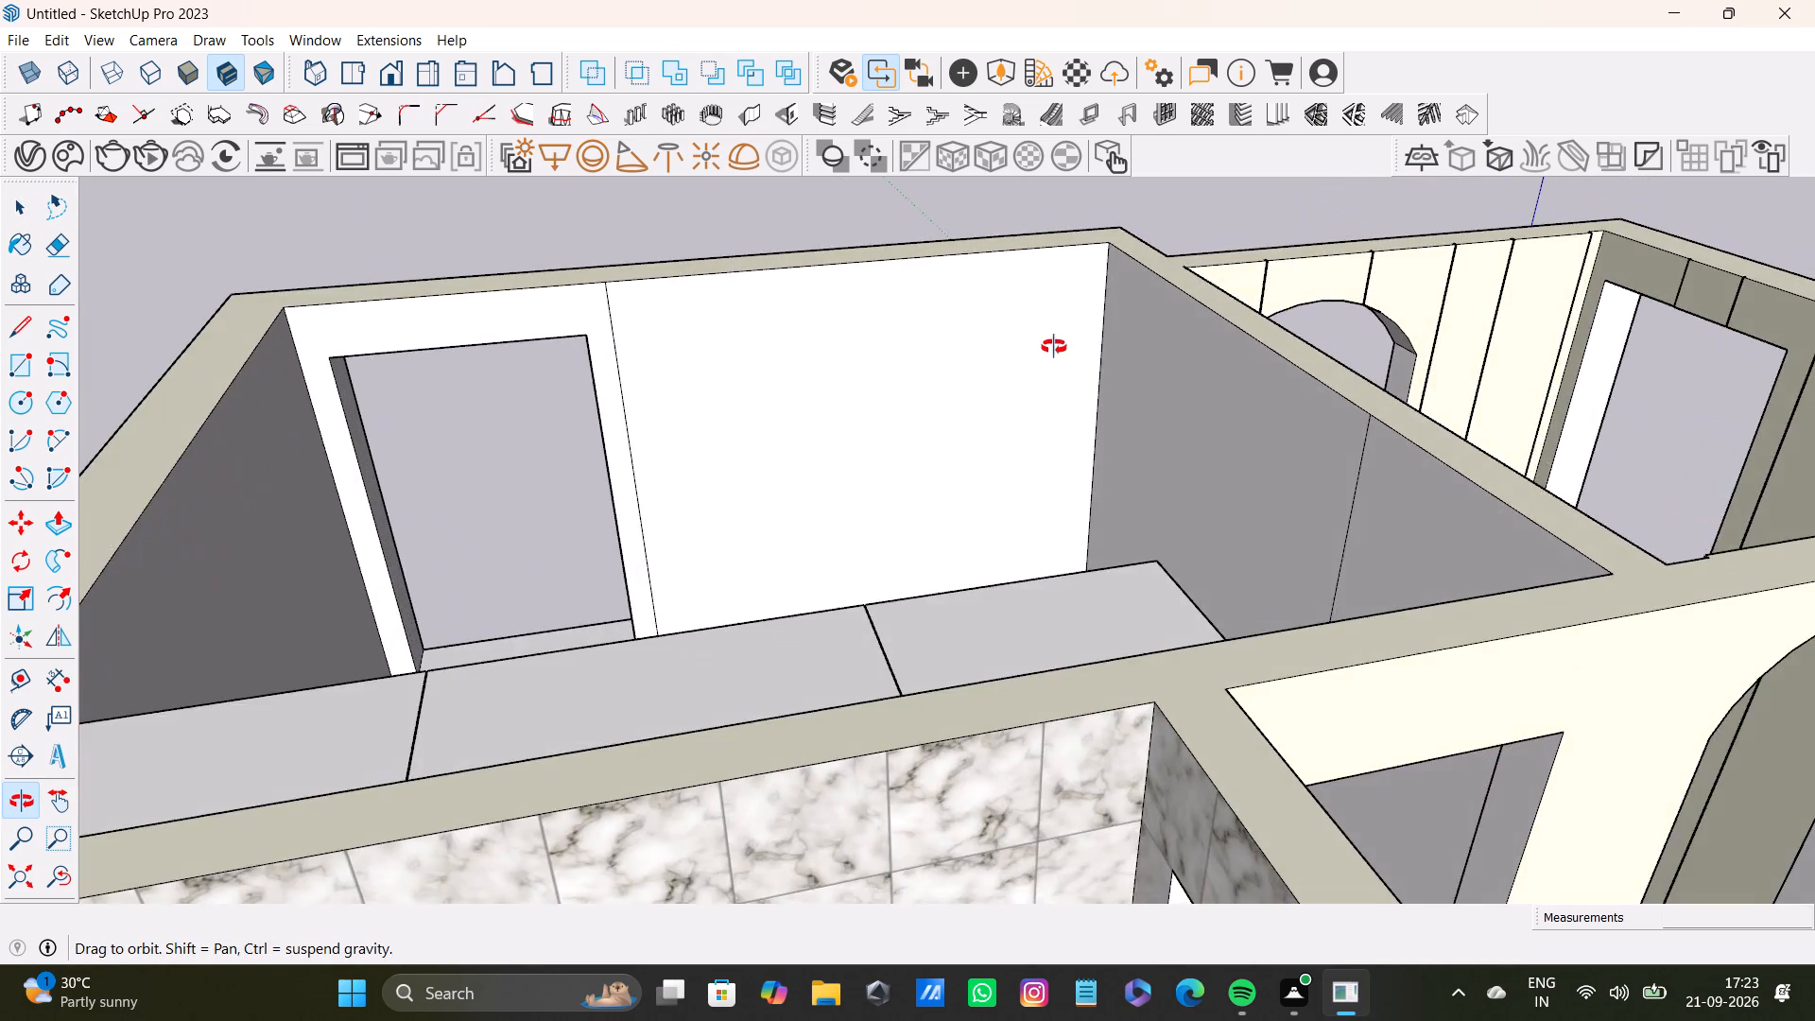
middle_click_drag(1054, 347, 924, 394)
key("t")
scroll(659, 539, "up", 6)
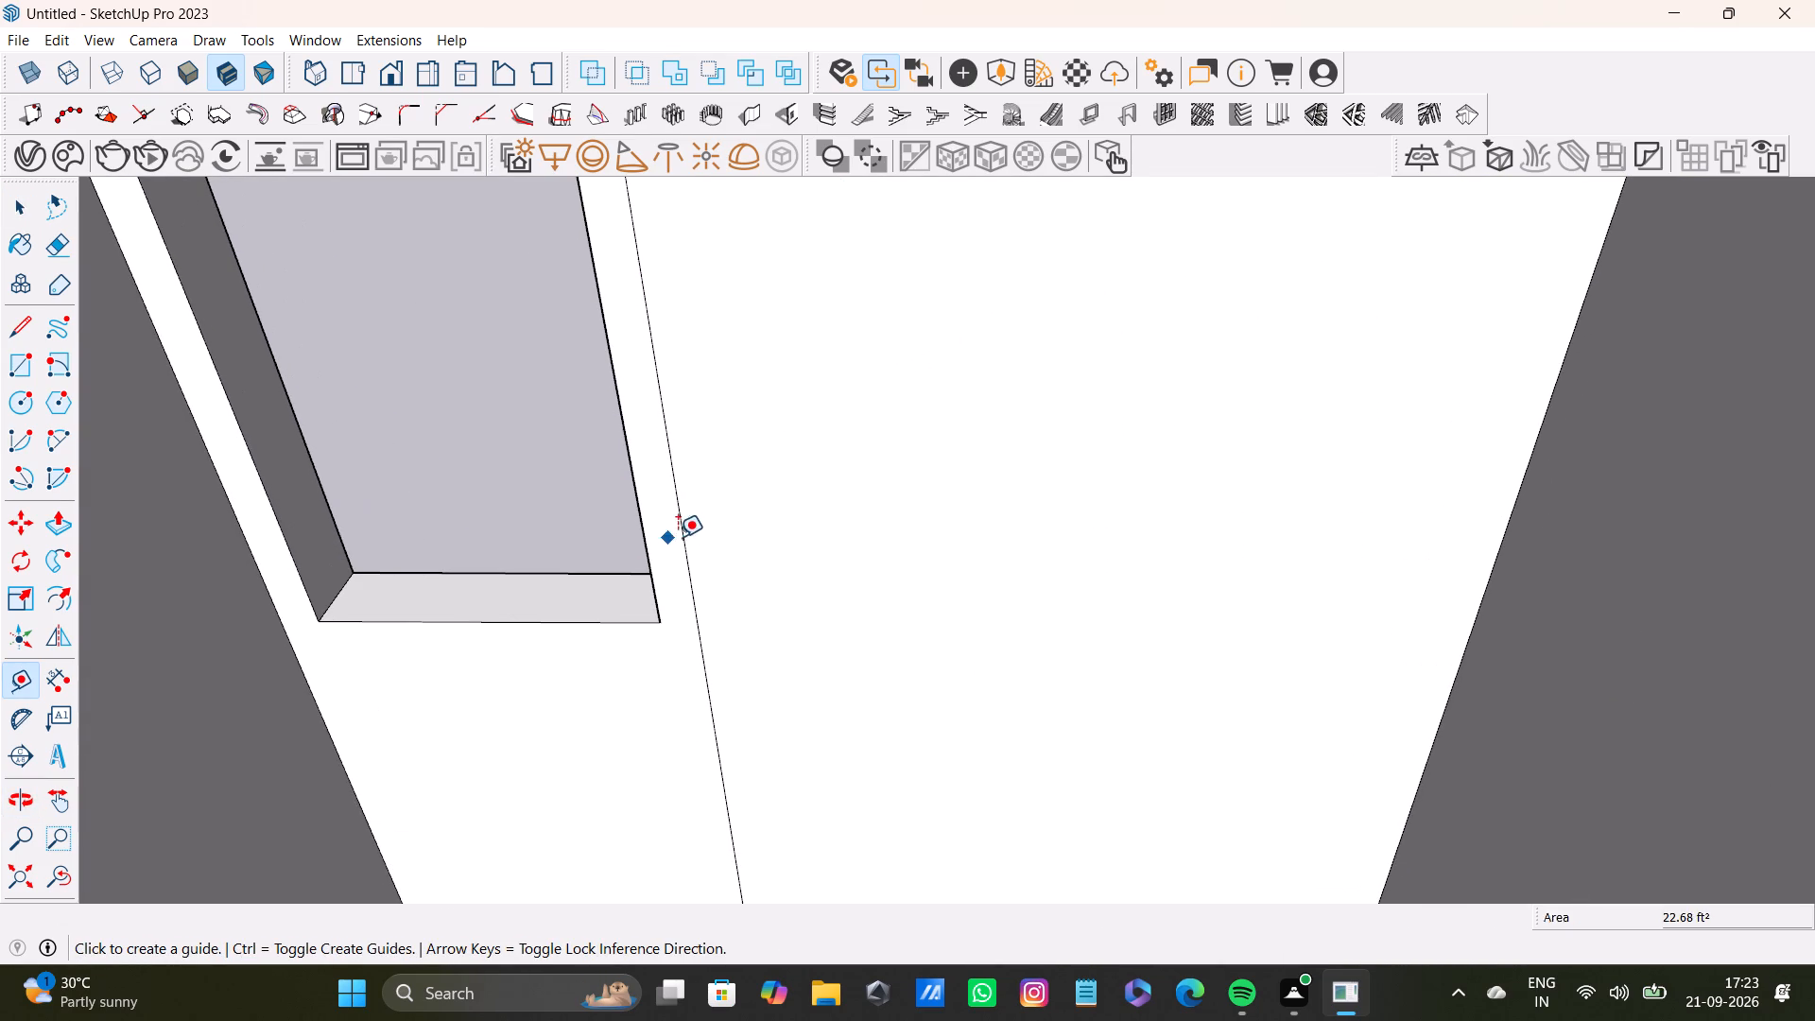
left_click(689, 546)
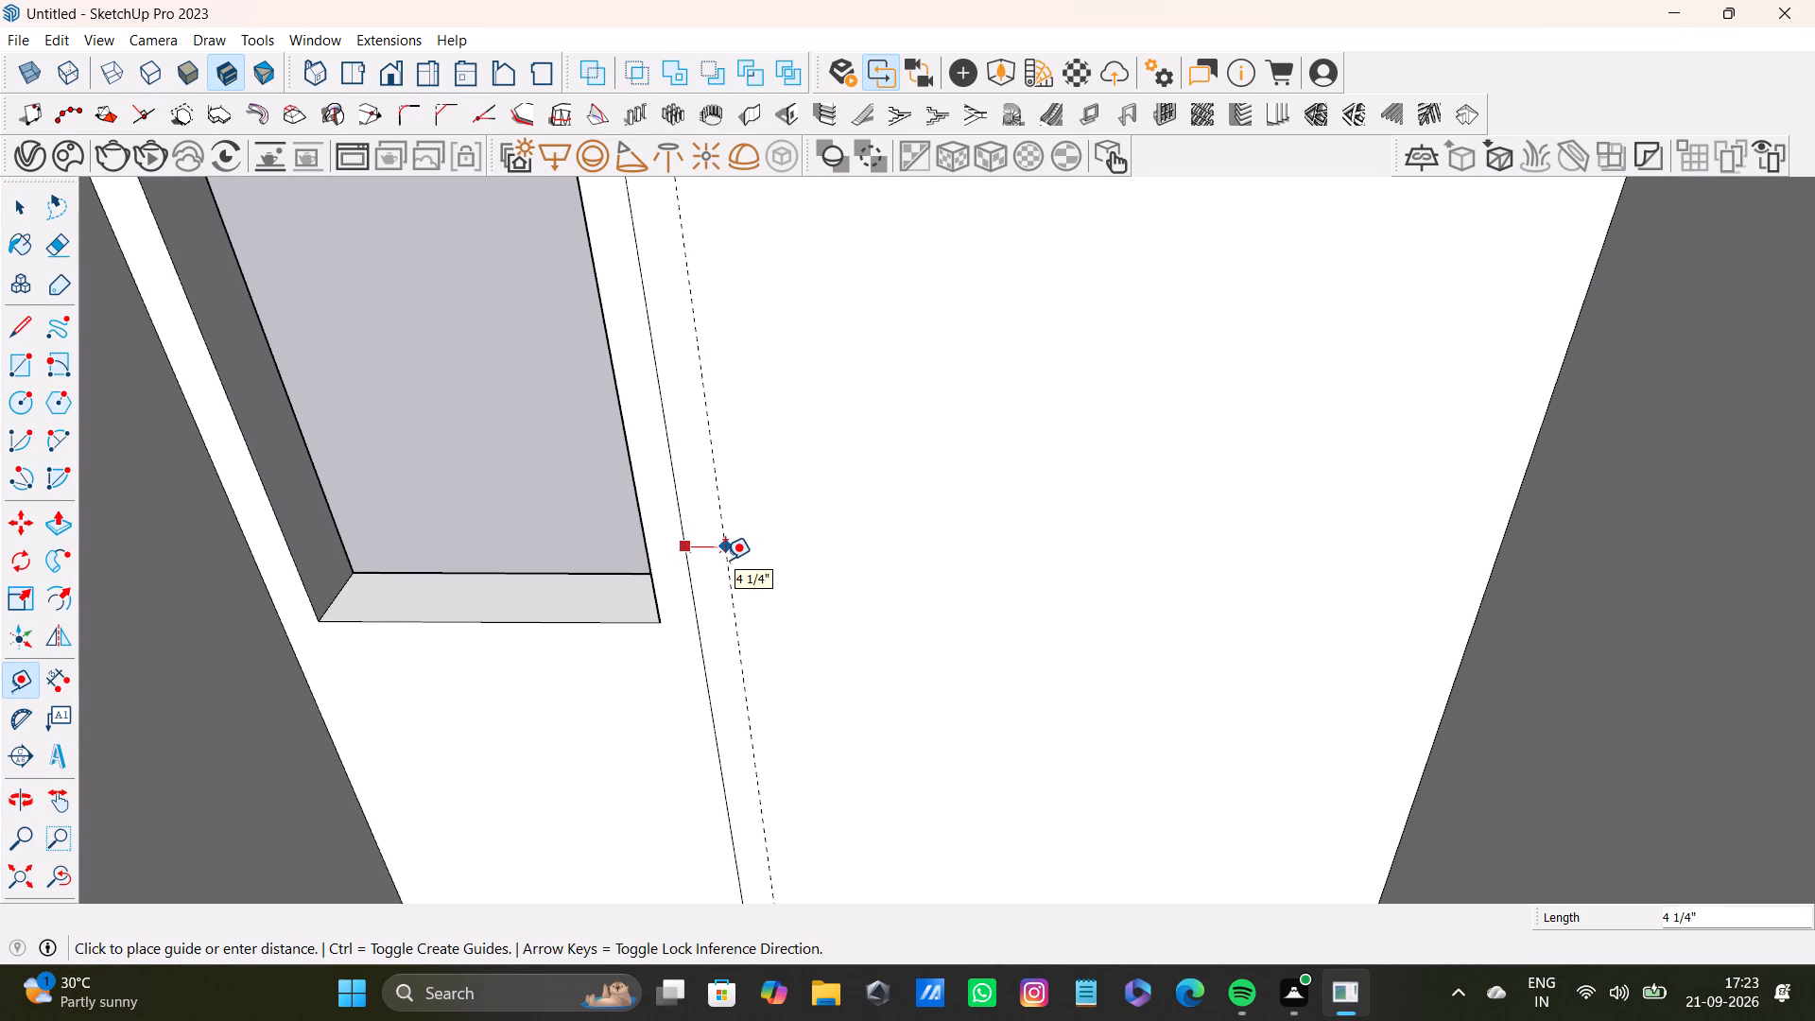
type("5\"")
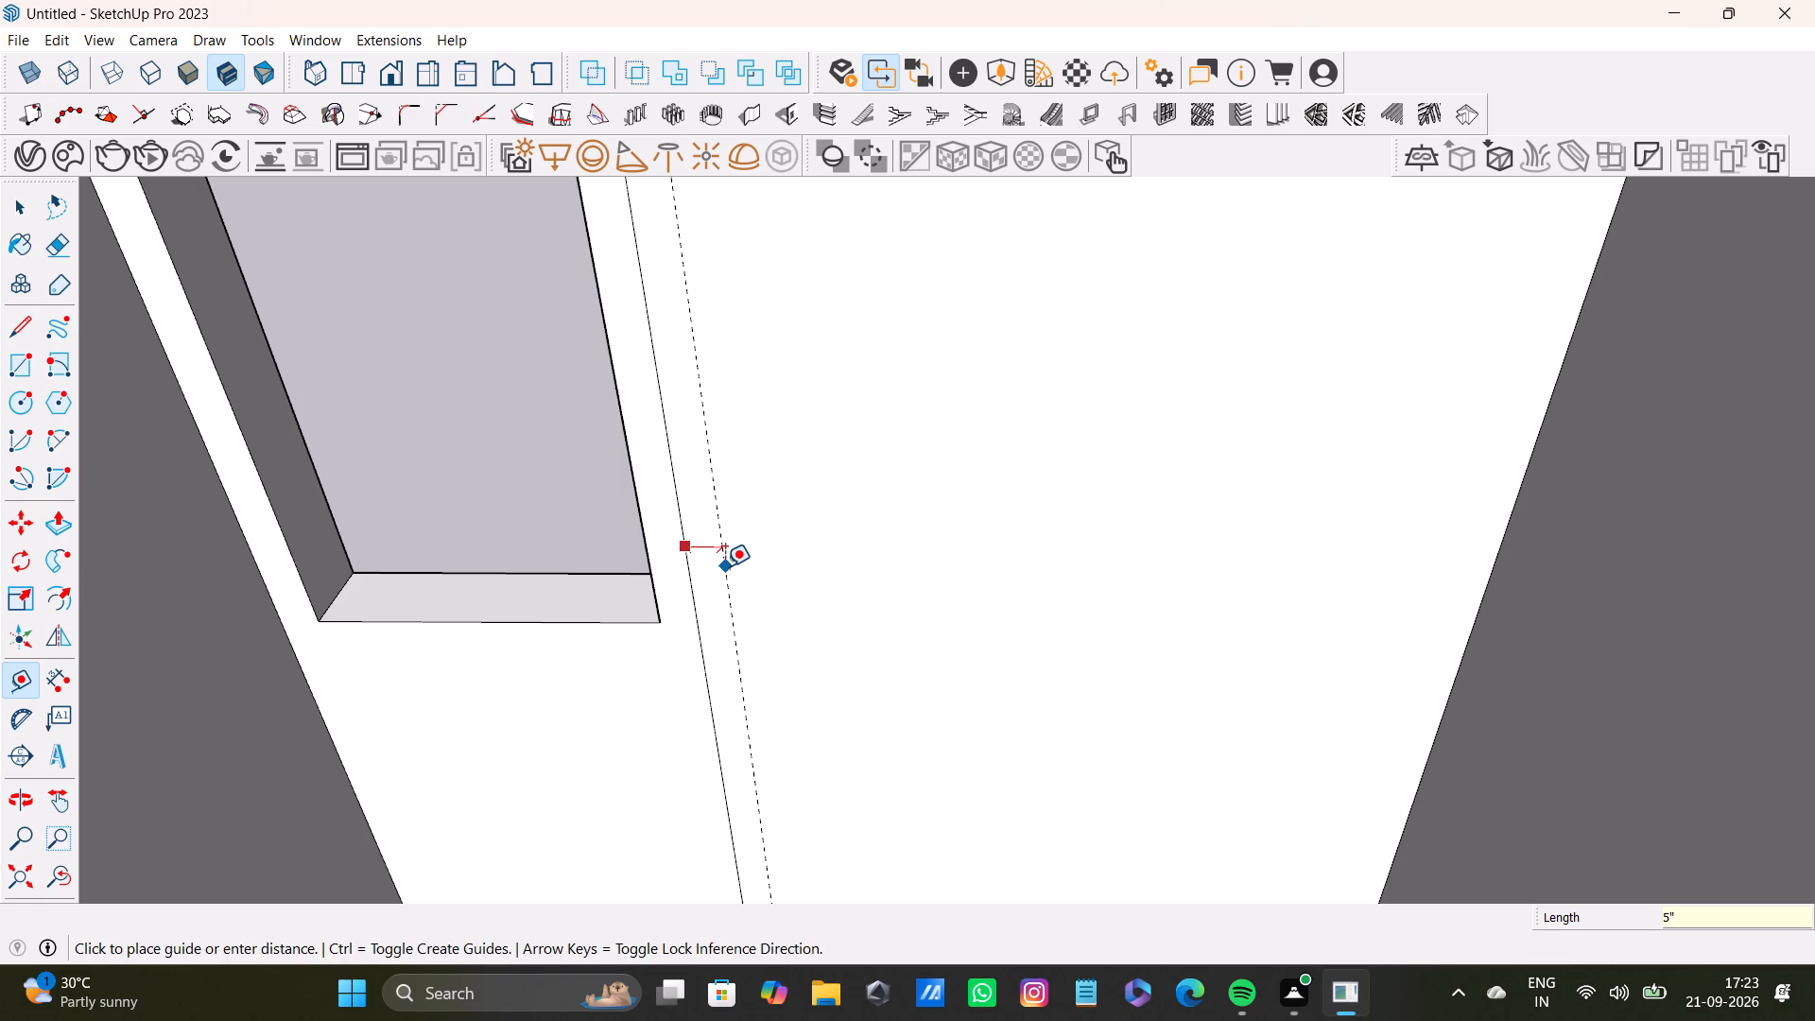
key("Return")
Place guides on the adjoining wall's rectangle, 5" inside its vertical edge and 5" below its top edge.
scroll(647, 573, "down", 8)
middle_click_drag(888, 675, 1326, 670)
scroll(1190, 629, "up", 3)
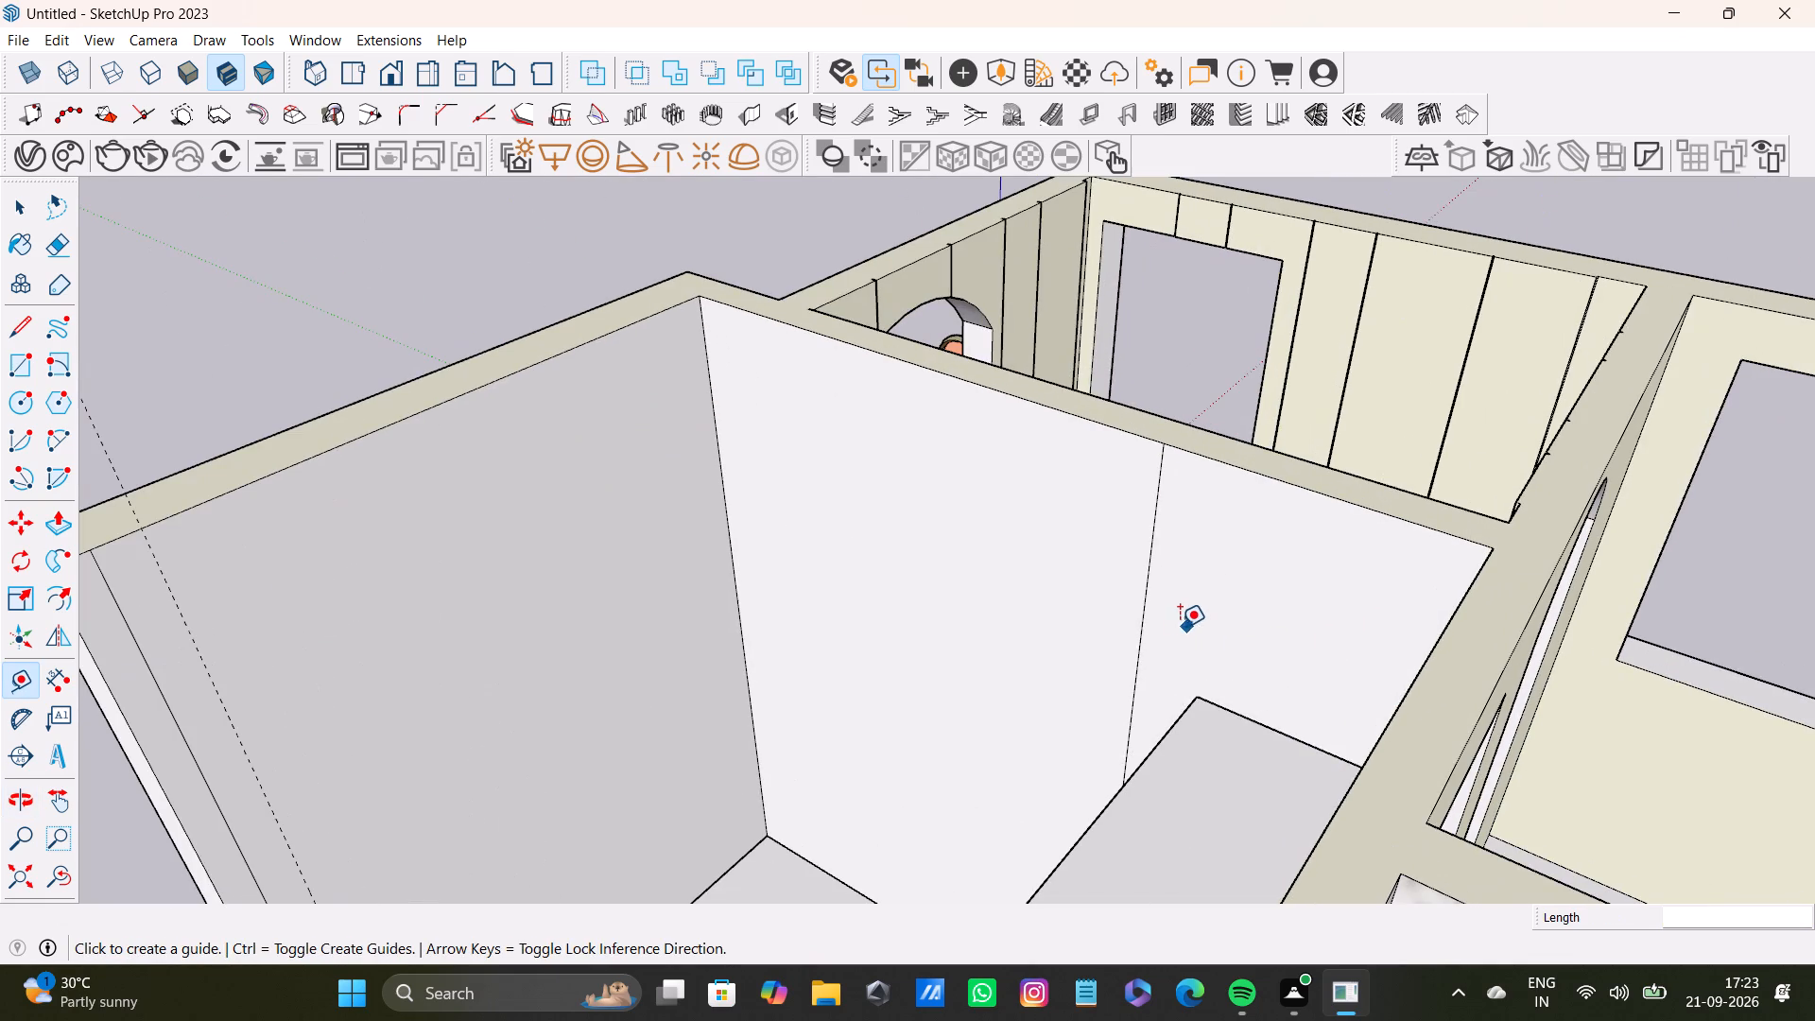
left_click(1146, 633)
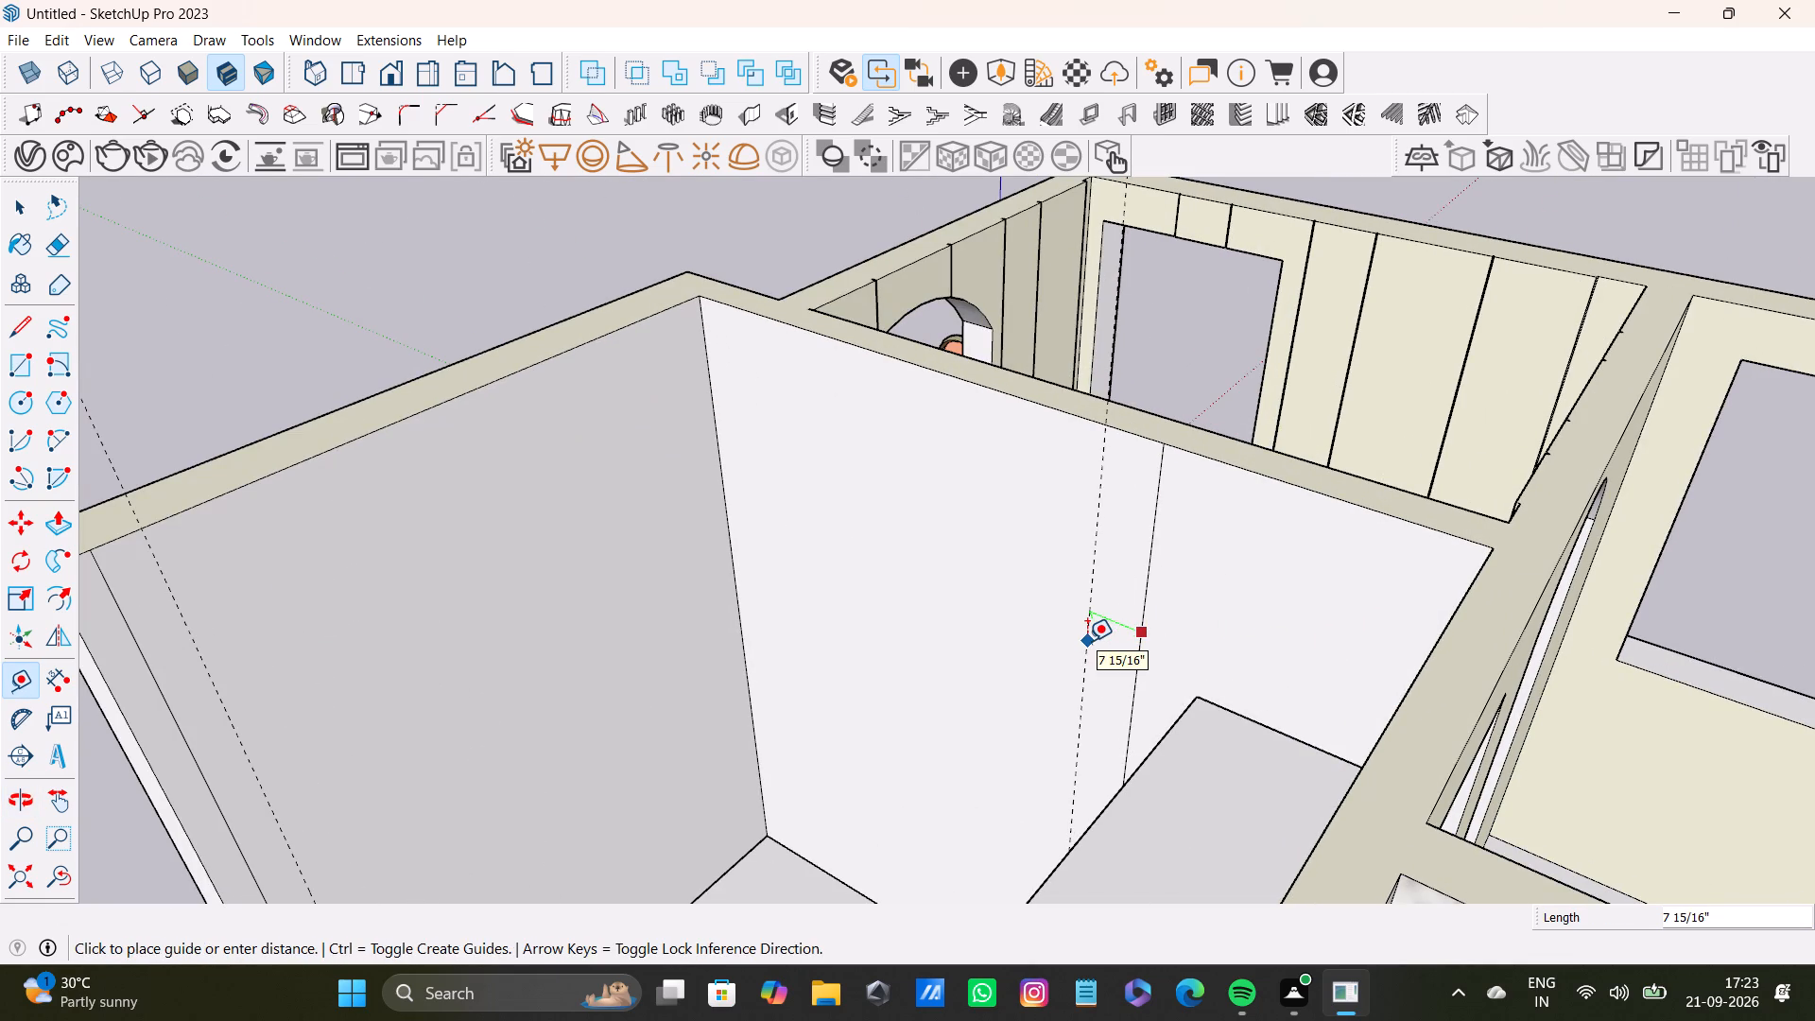
type("5\"")
key("Return")
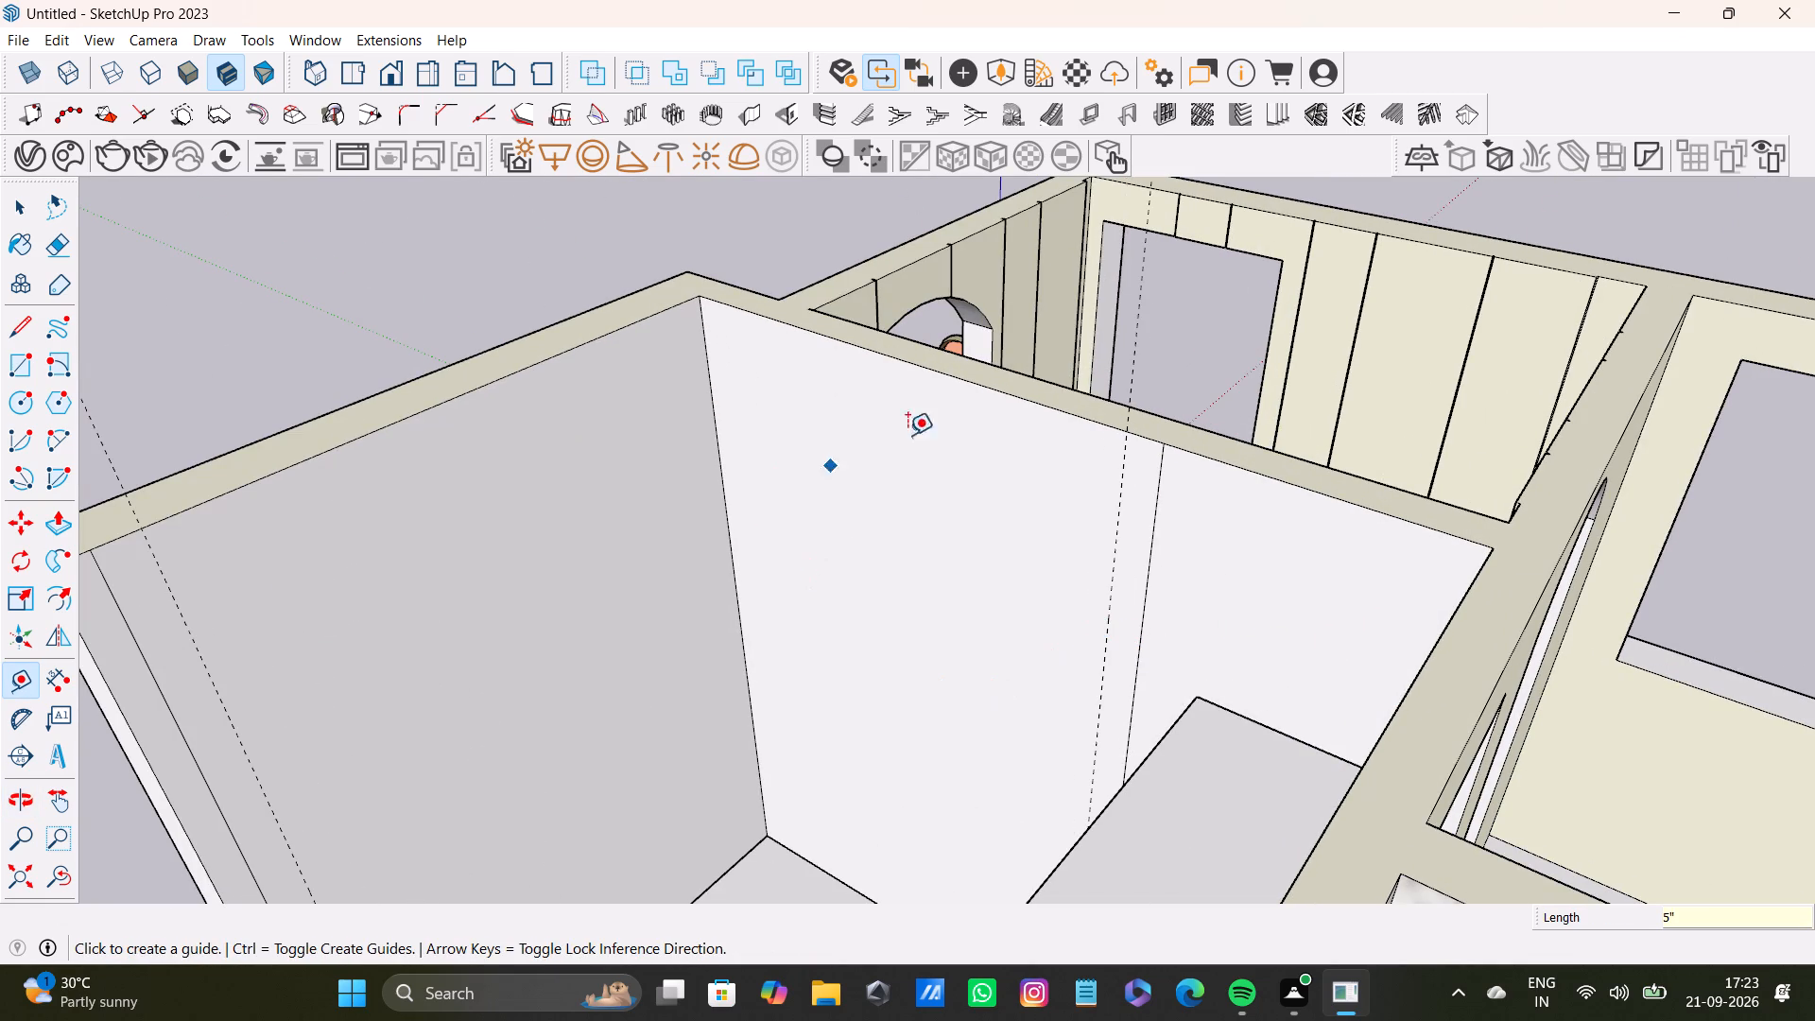
left_click(1087, 417)
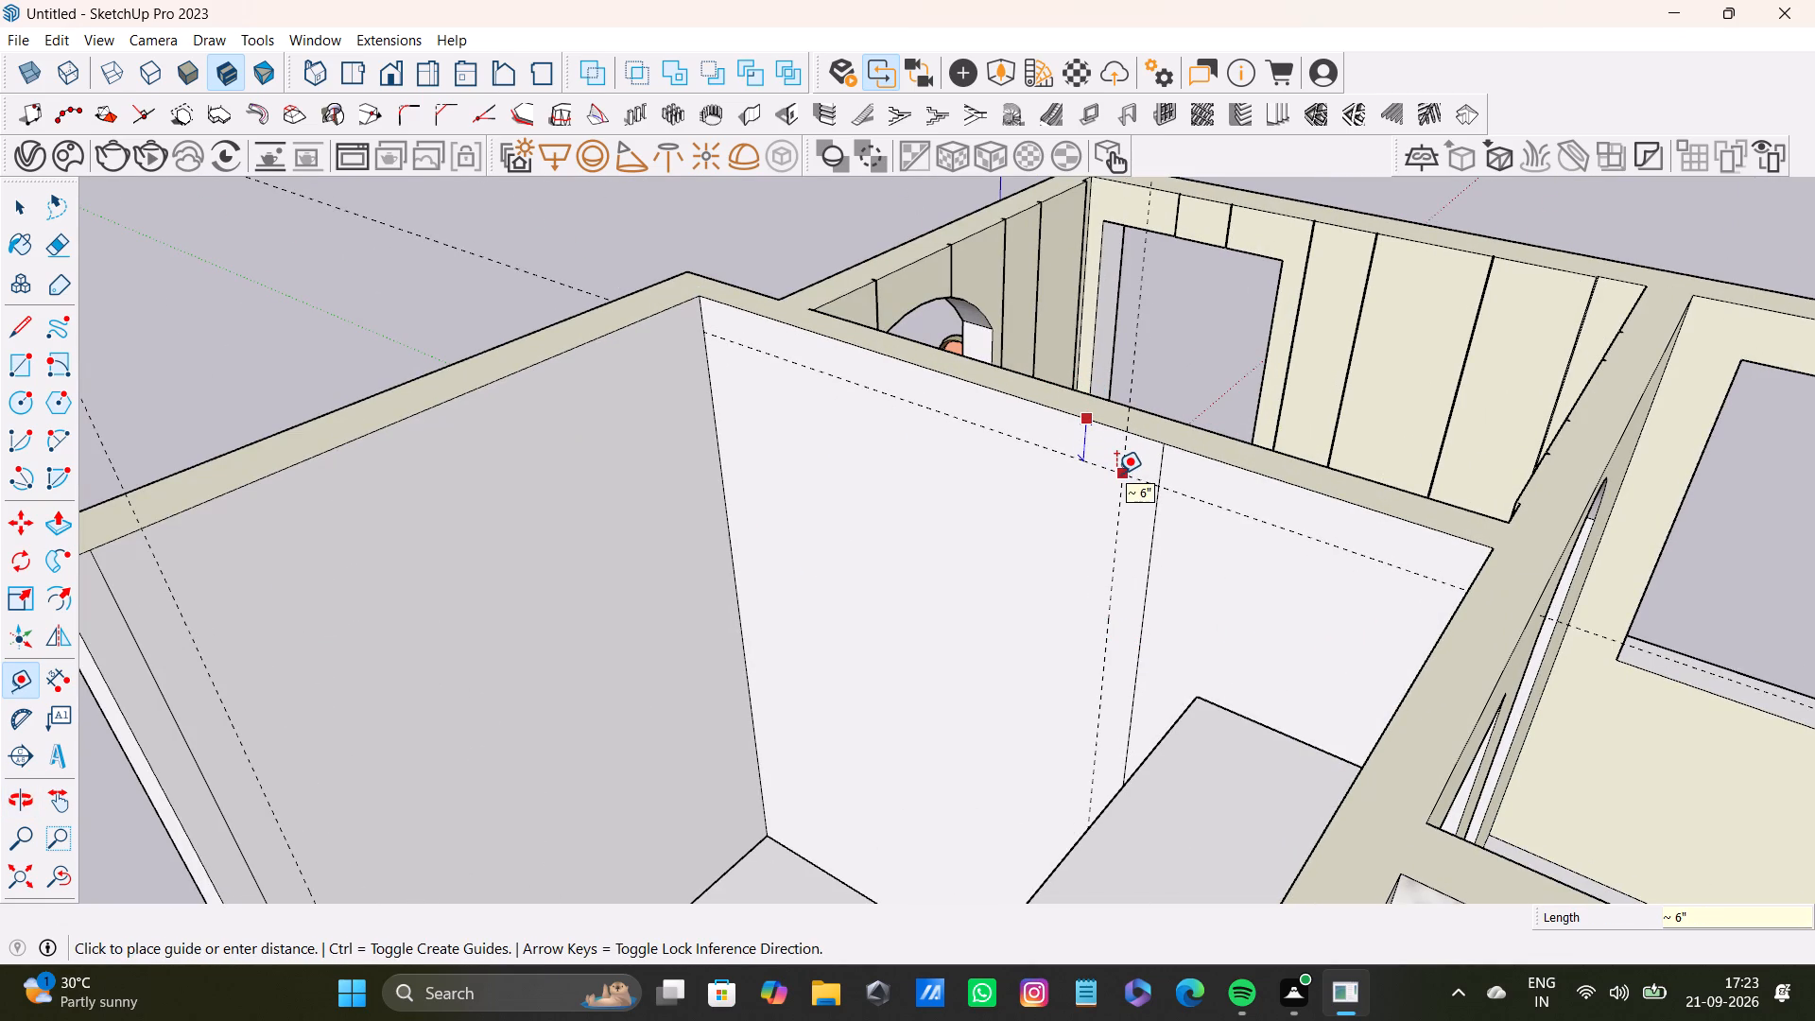
type("5\"")
key("Return")
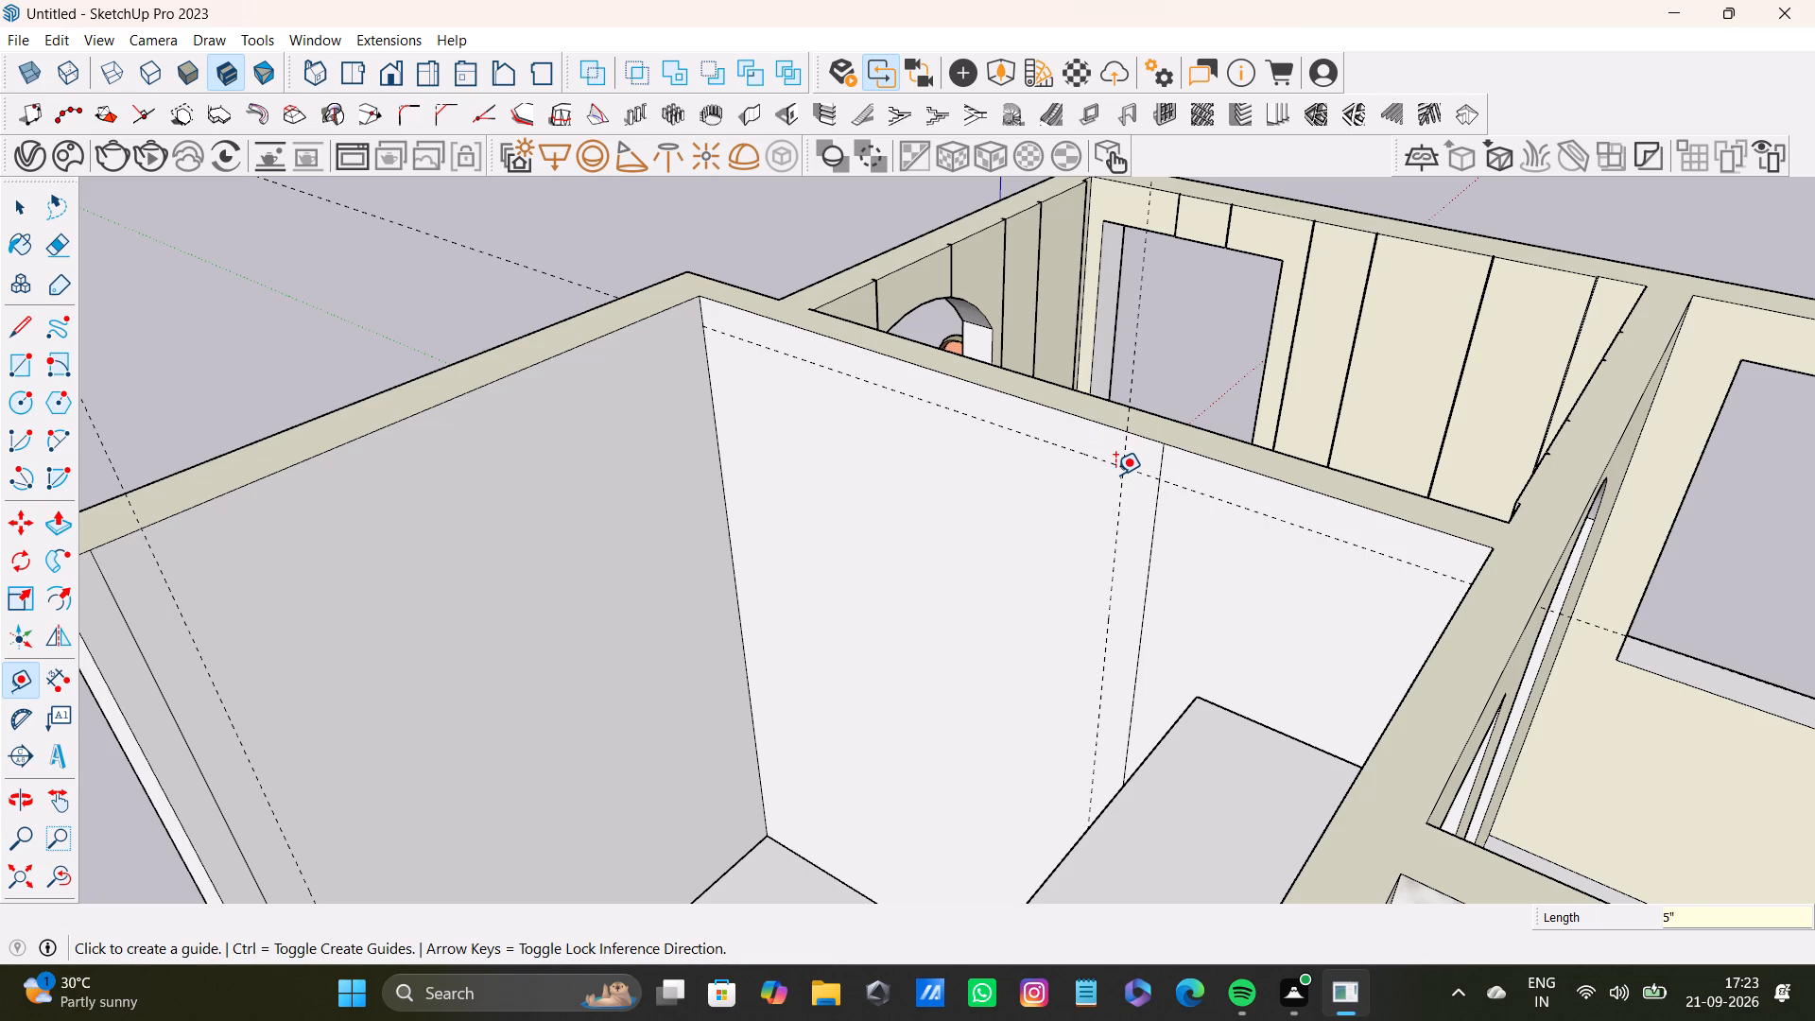
Place a horizontal guide below the window wall's top edge, meeting the adjoining wall's top guide at the corner.
scroll(1047, 560, "down", 3)
middle_click_drag(987, 600, 1085, 599, "shift")
middle_click_drag(1140, 601, 803, 612)
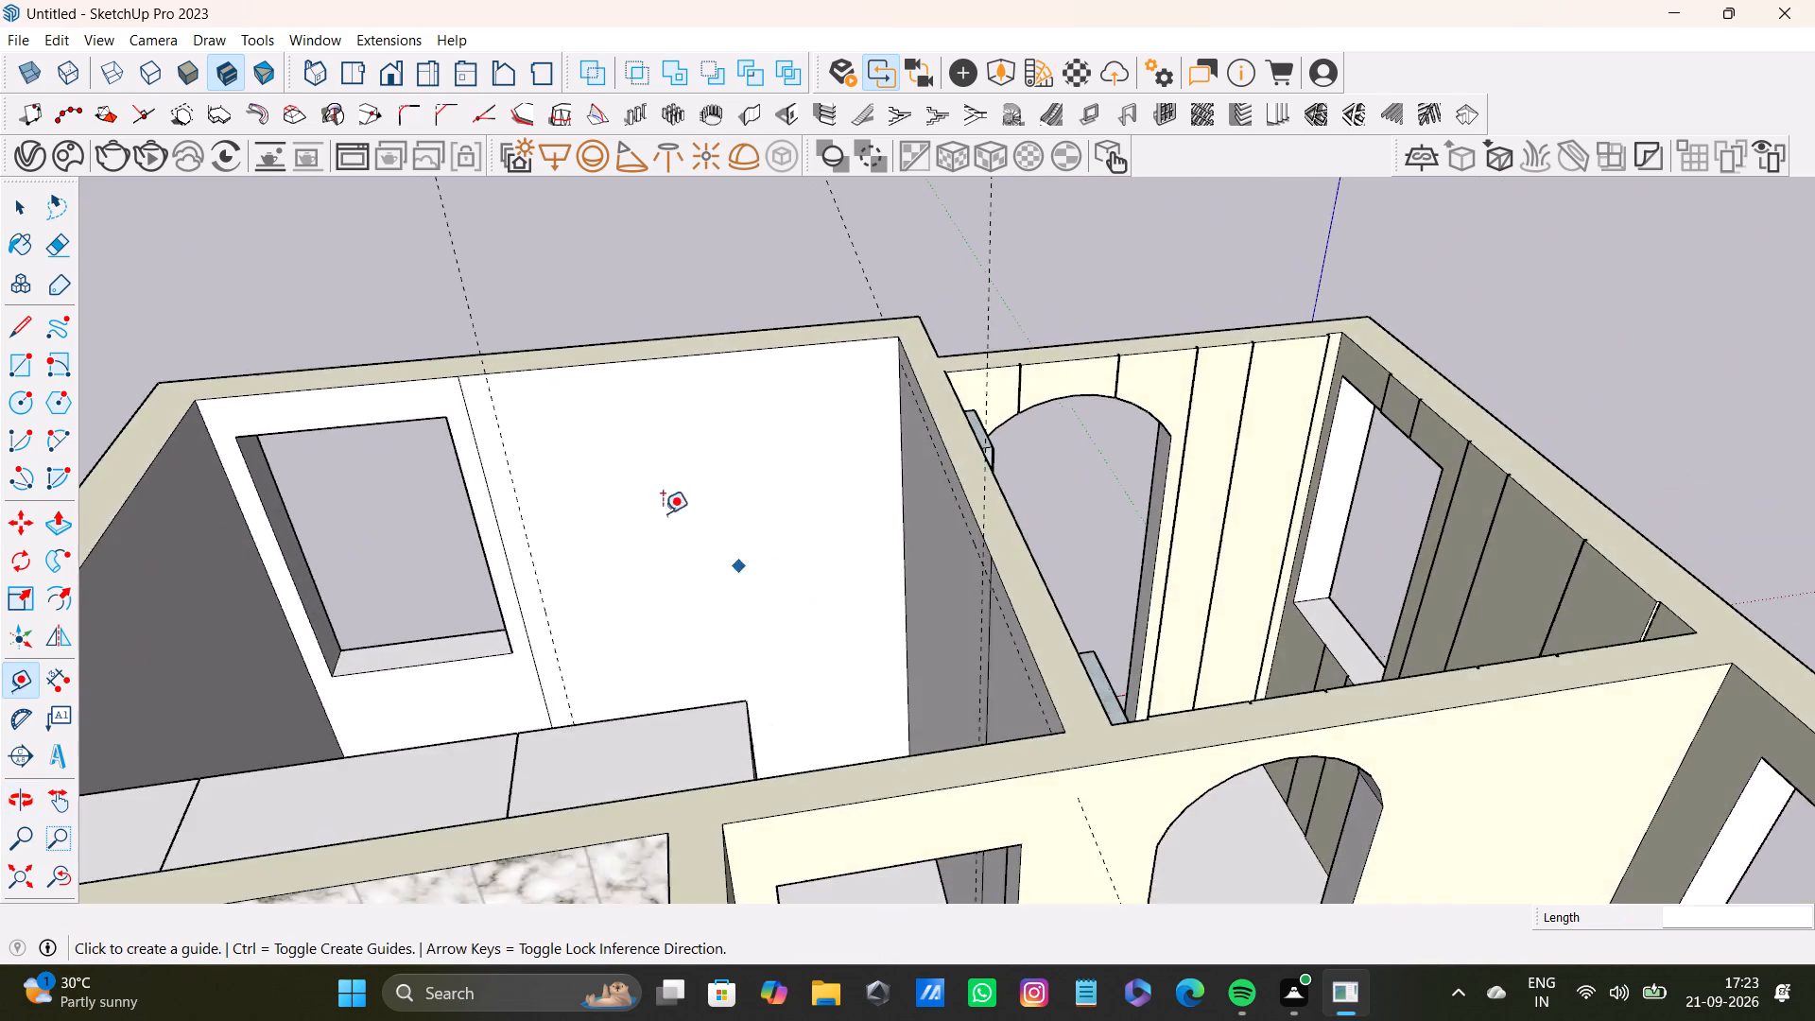
scroll(557, 405, "up", 6)
left_click(545, 353)
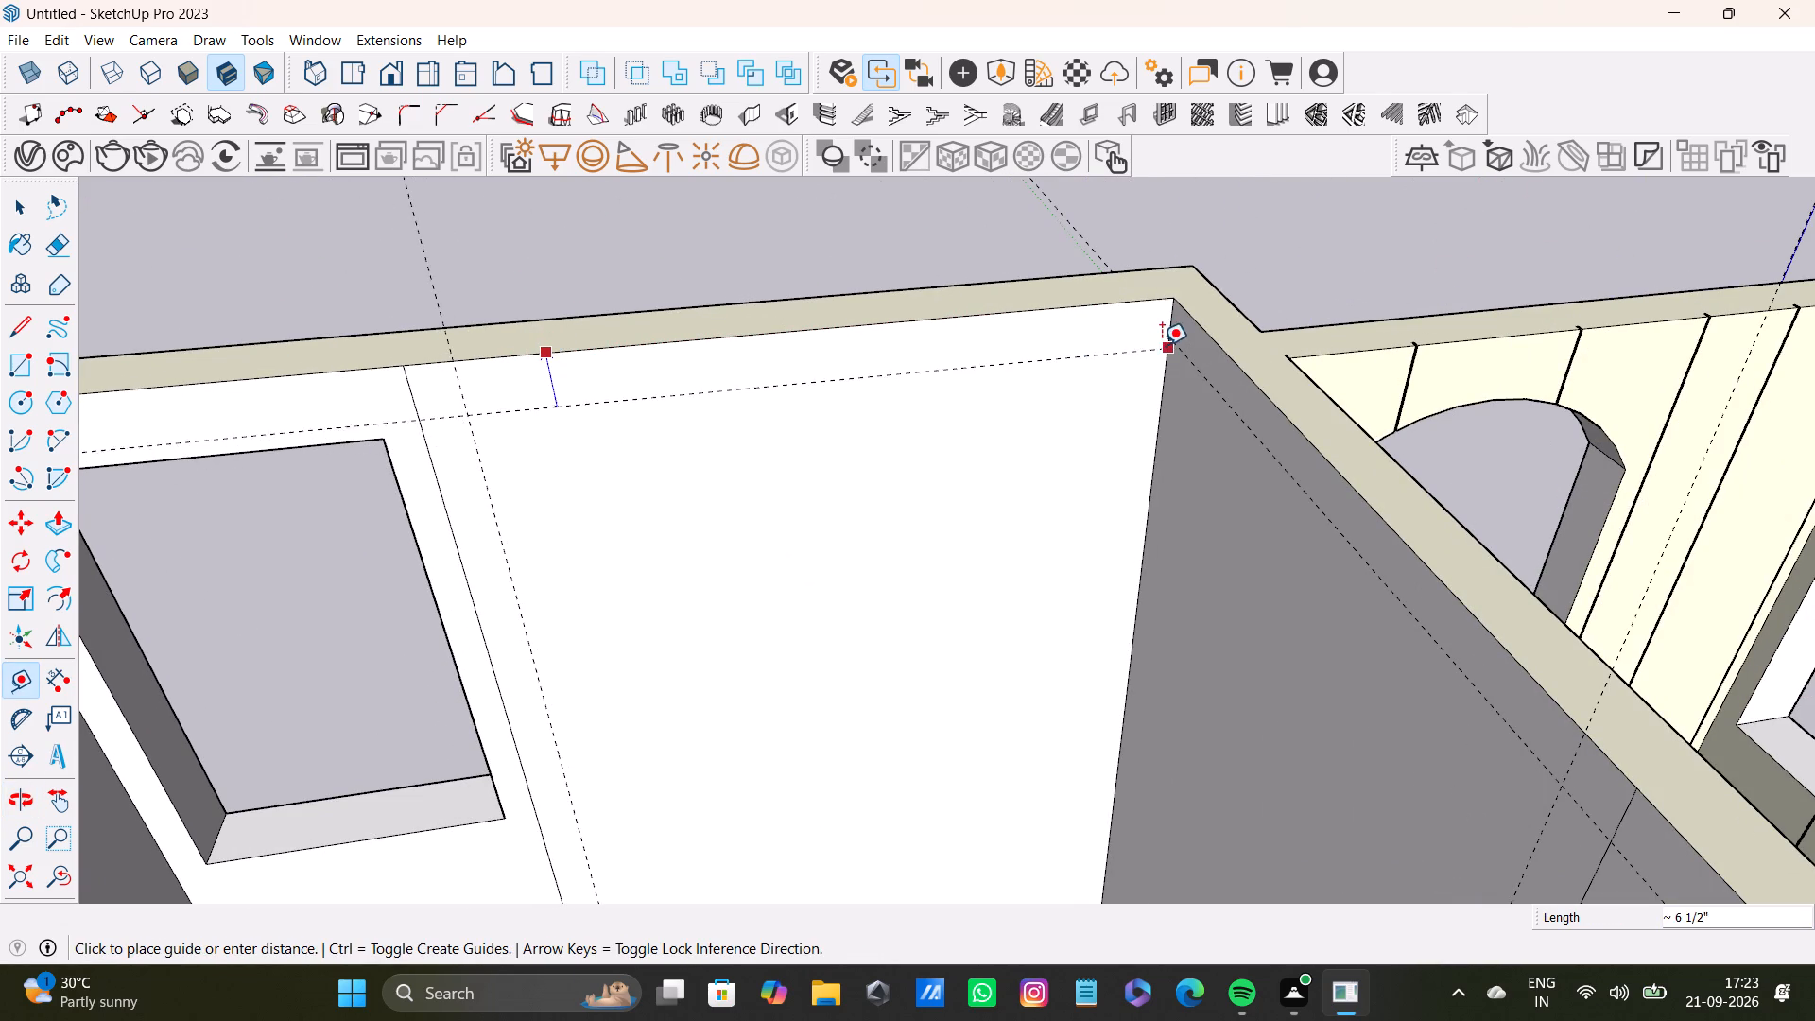
left_click(1164, 338)
Place a second vertical guide on the window wall, about 1' 8" from the guide beside the window towards the corner.
scroll(1098, 401, "down", 3)
middle_click_drag(1060, 489, 1251, 528)
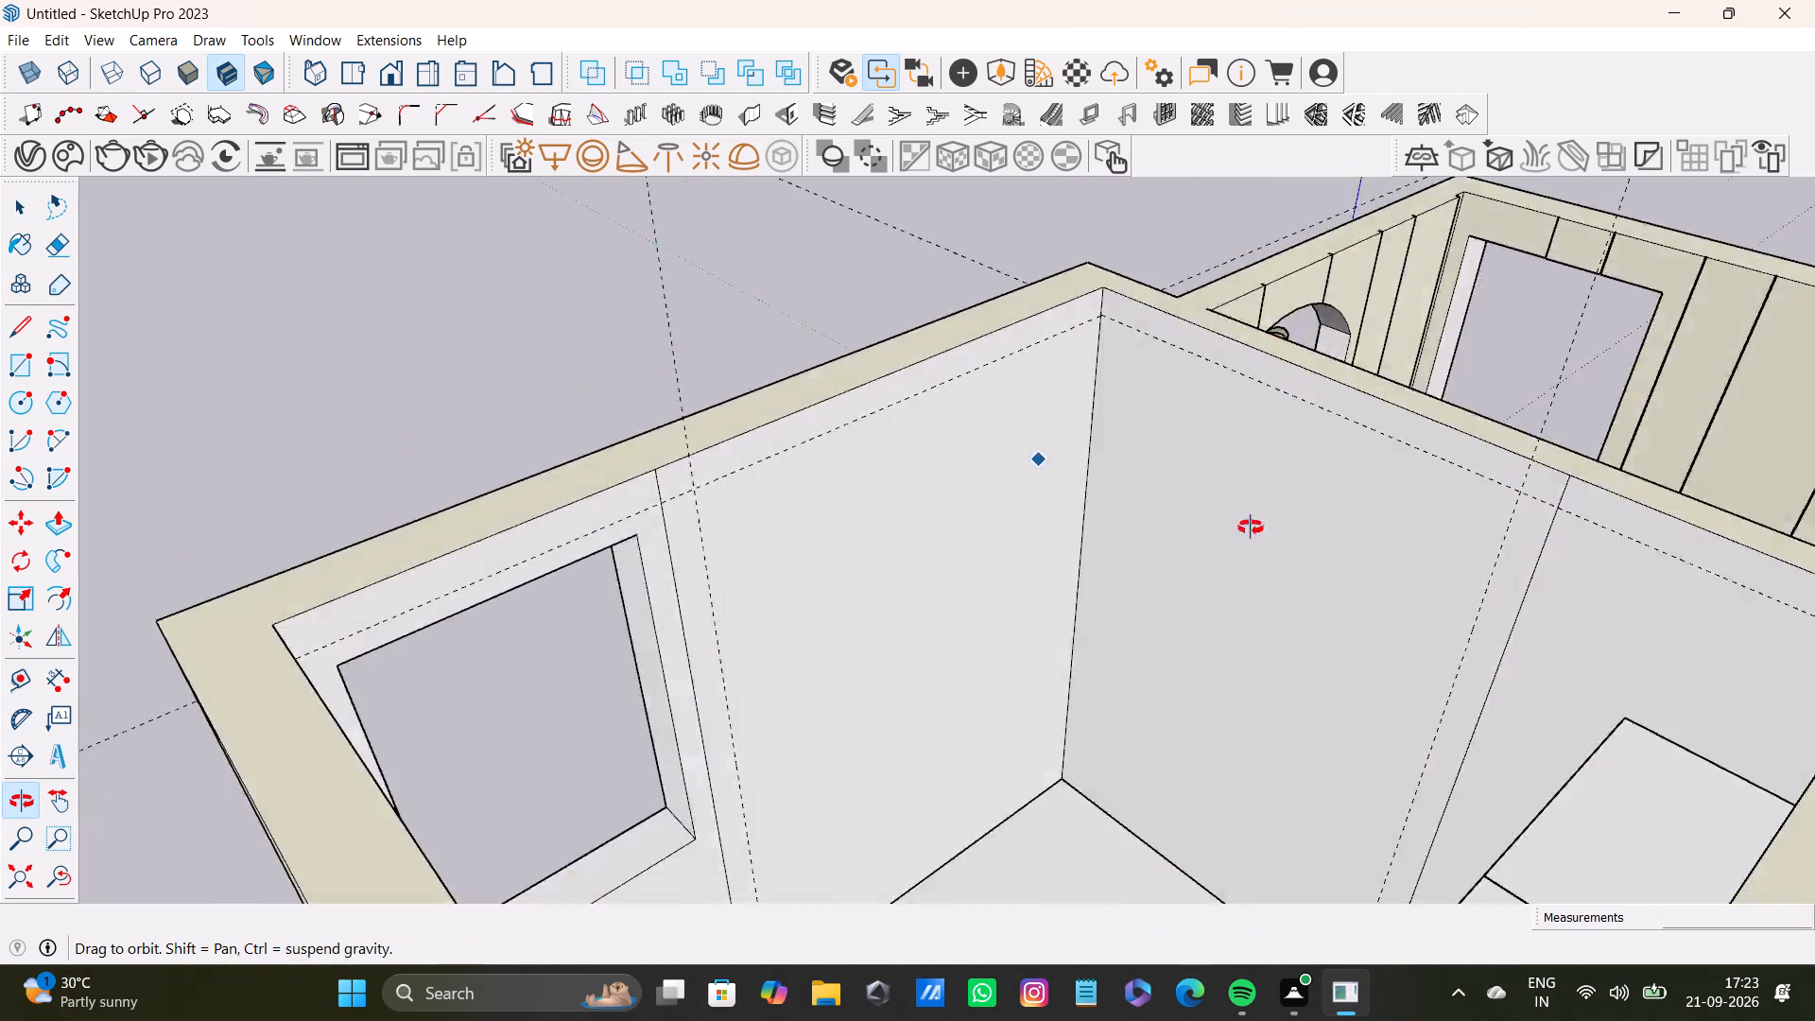
middle_click_drag(1251, 528, 1090, 625)
scroll(873, 787, "up", 3)
middle_click_drag(795, 793, 772, 737)
middle_click_drag(825, 704, 897, 812, "shift")
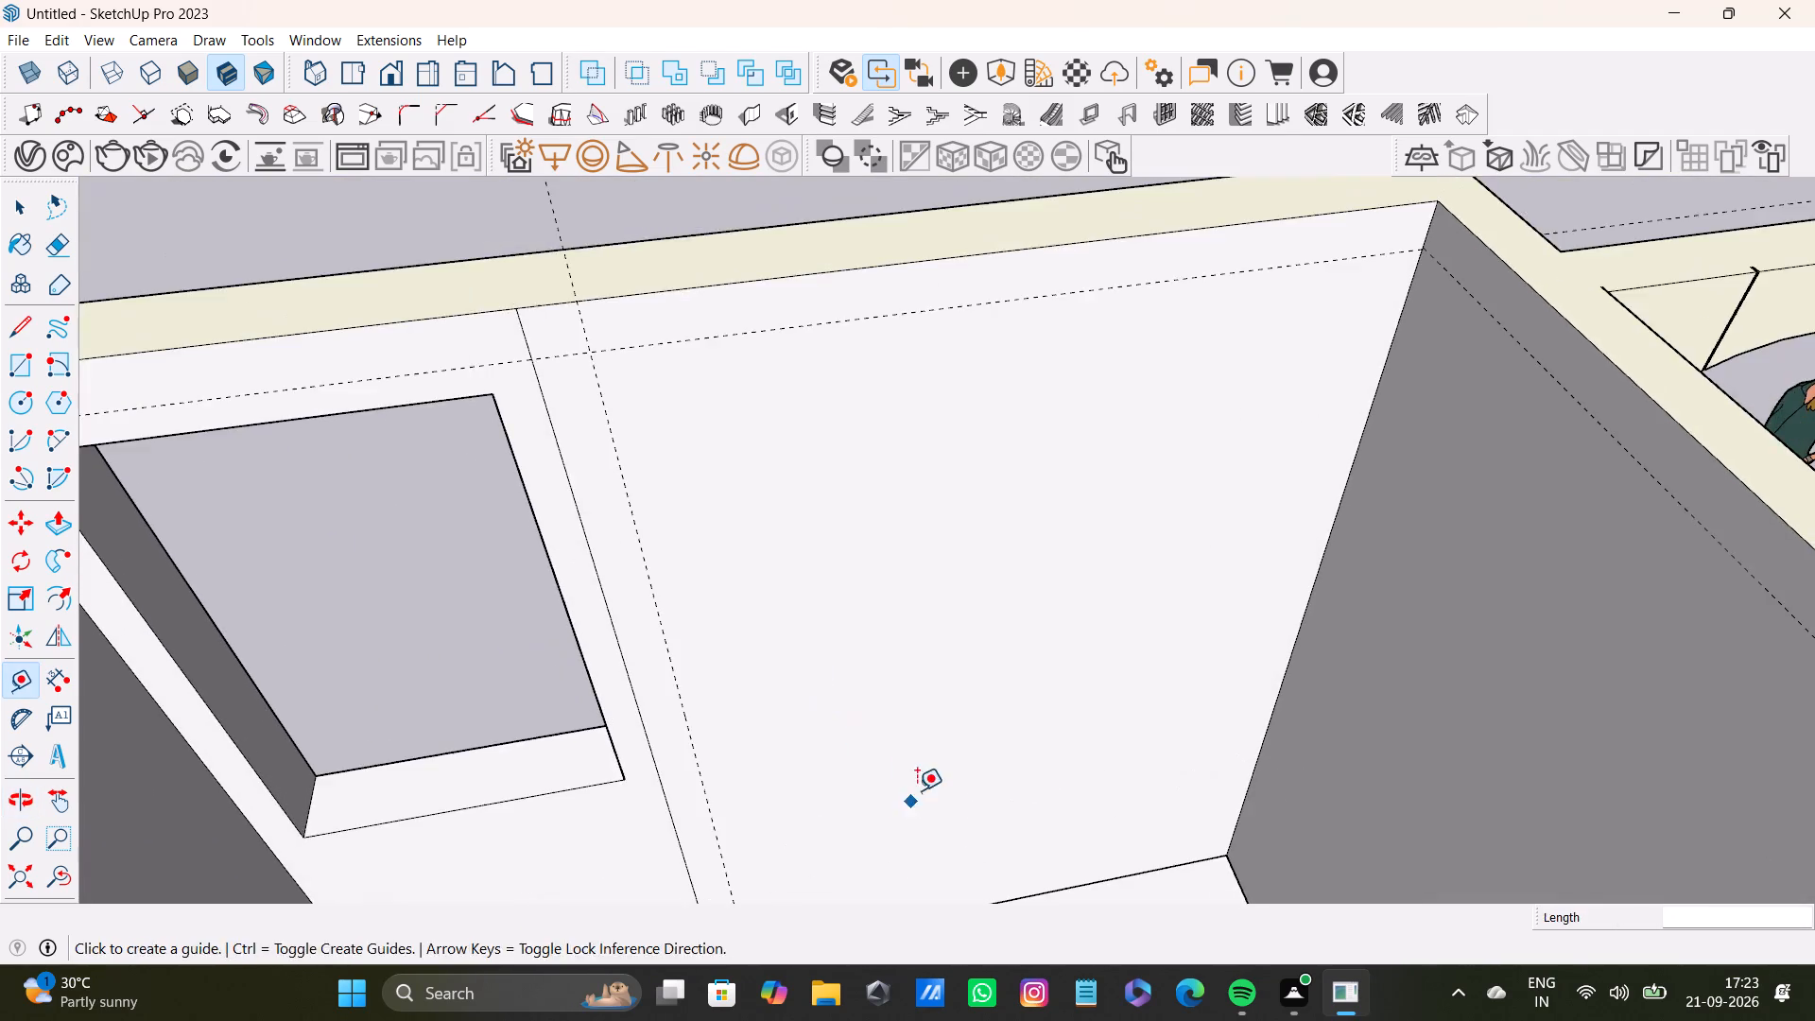
middle_click_drag(920, 784, 830, 731)
left_click_drag(659, 672, 688, 672)
scroll(901, 677, "down", 2)
middle_click_drag(901, 683, 889, 627)
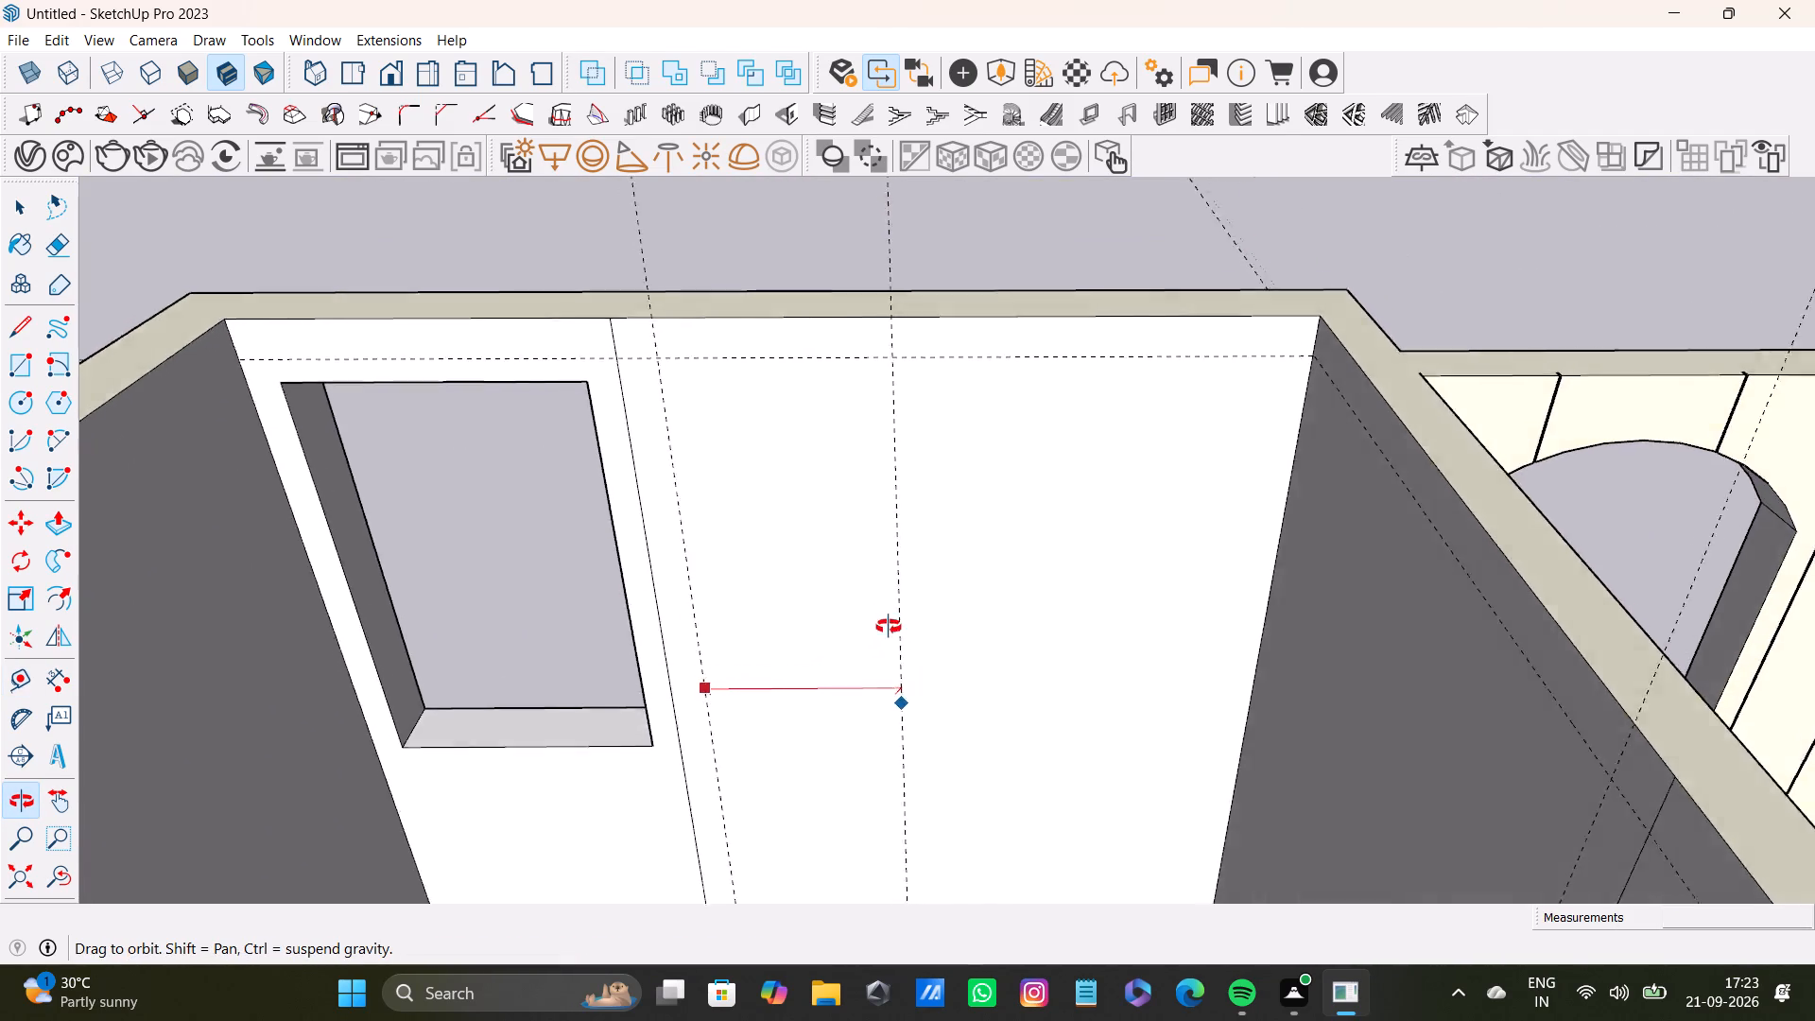
middle_click_drag(889, 627, 897, 597)
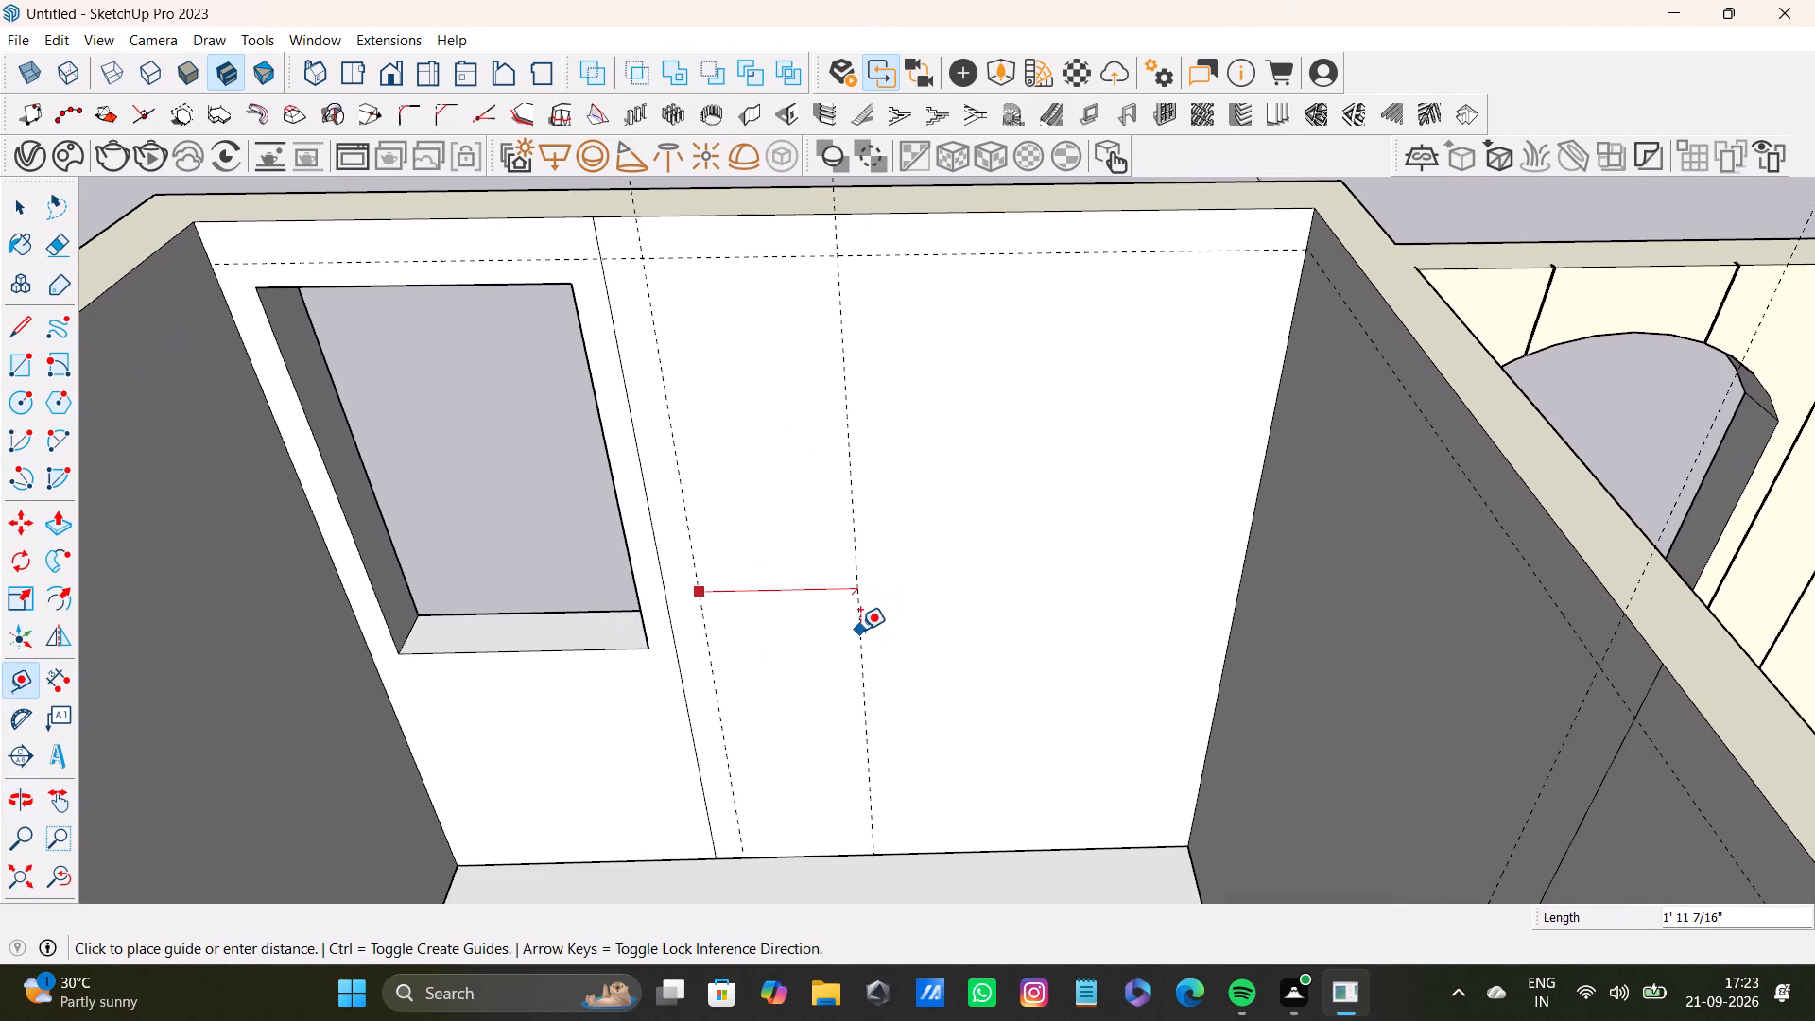
left_click(839, 650)
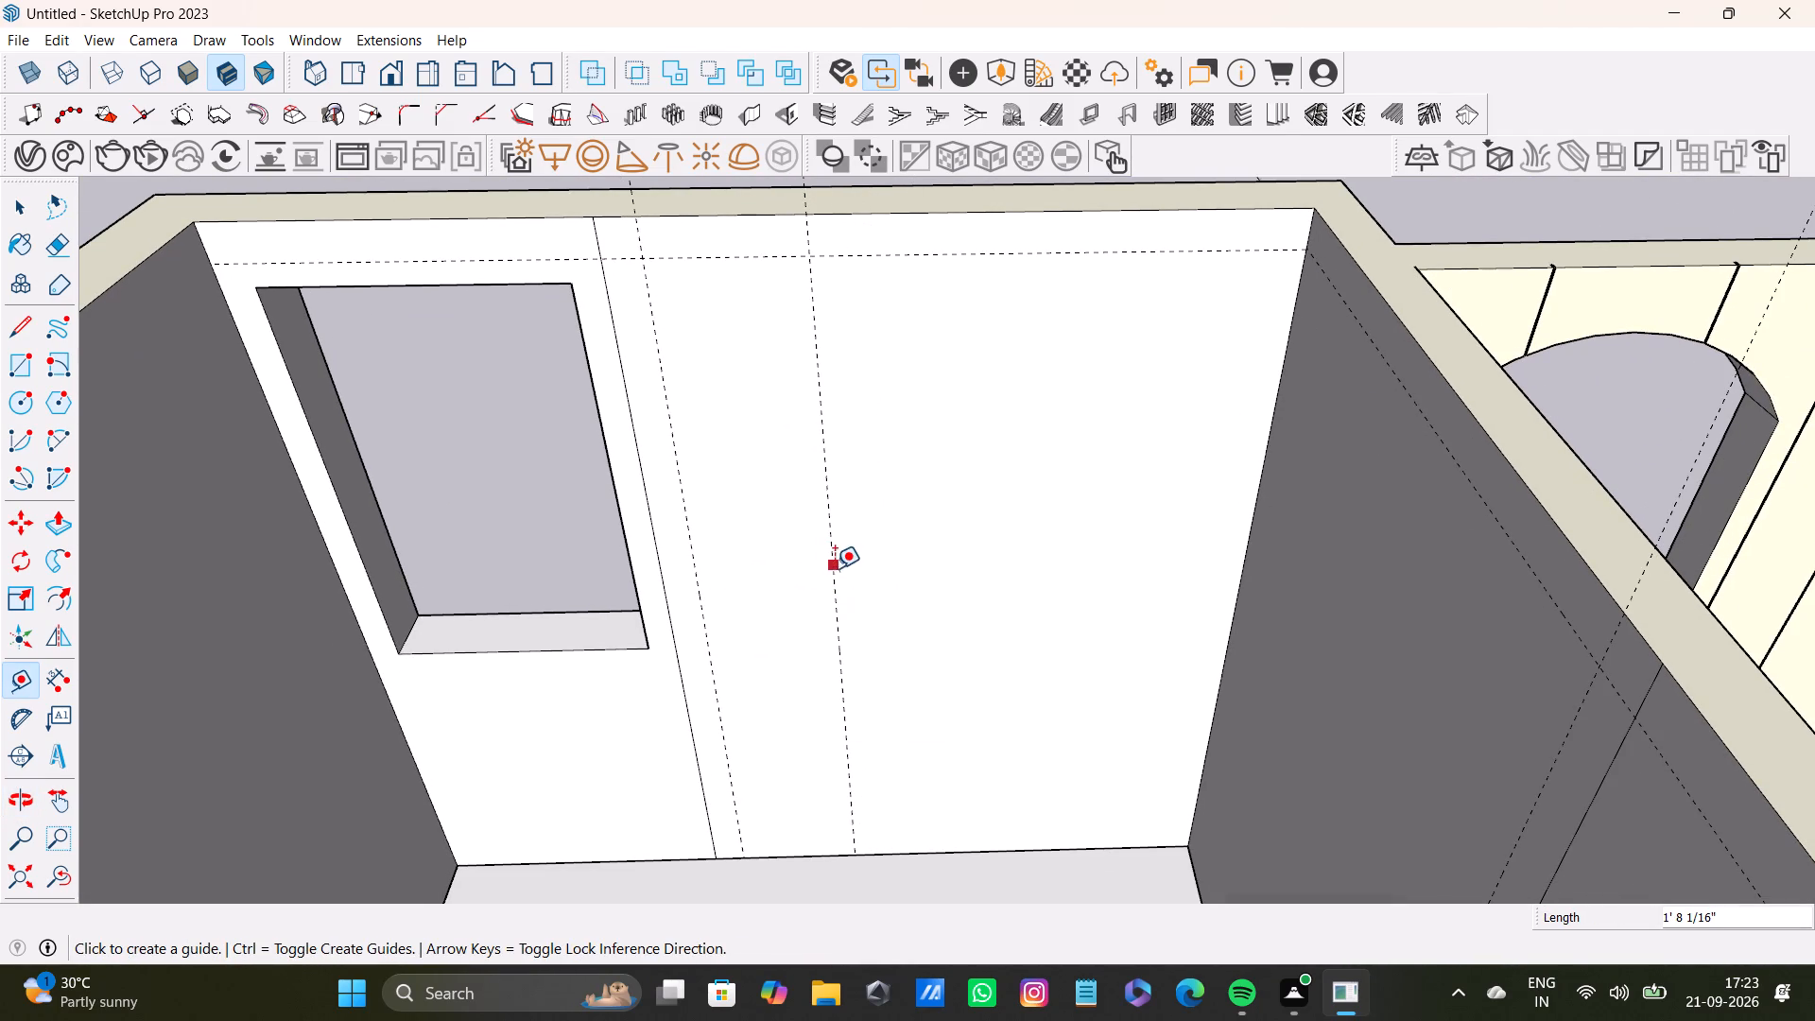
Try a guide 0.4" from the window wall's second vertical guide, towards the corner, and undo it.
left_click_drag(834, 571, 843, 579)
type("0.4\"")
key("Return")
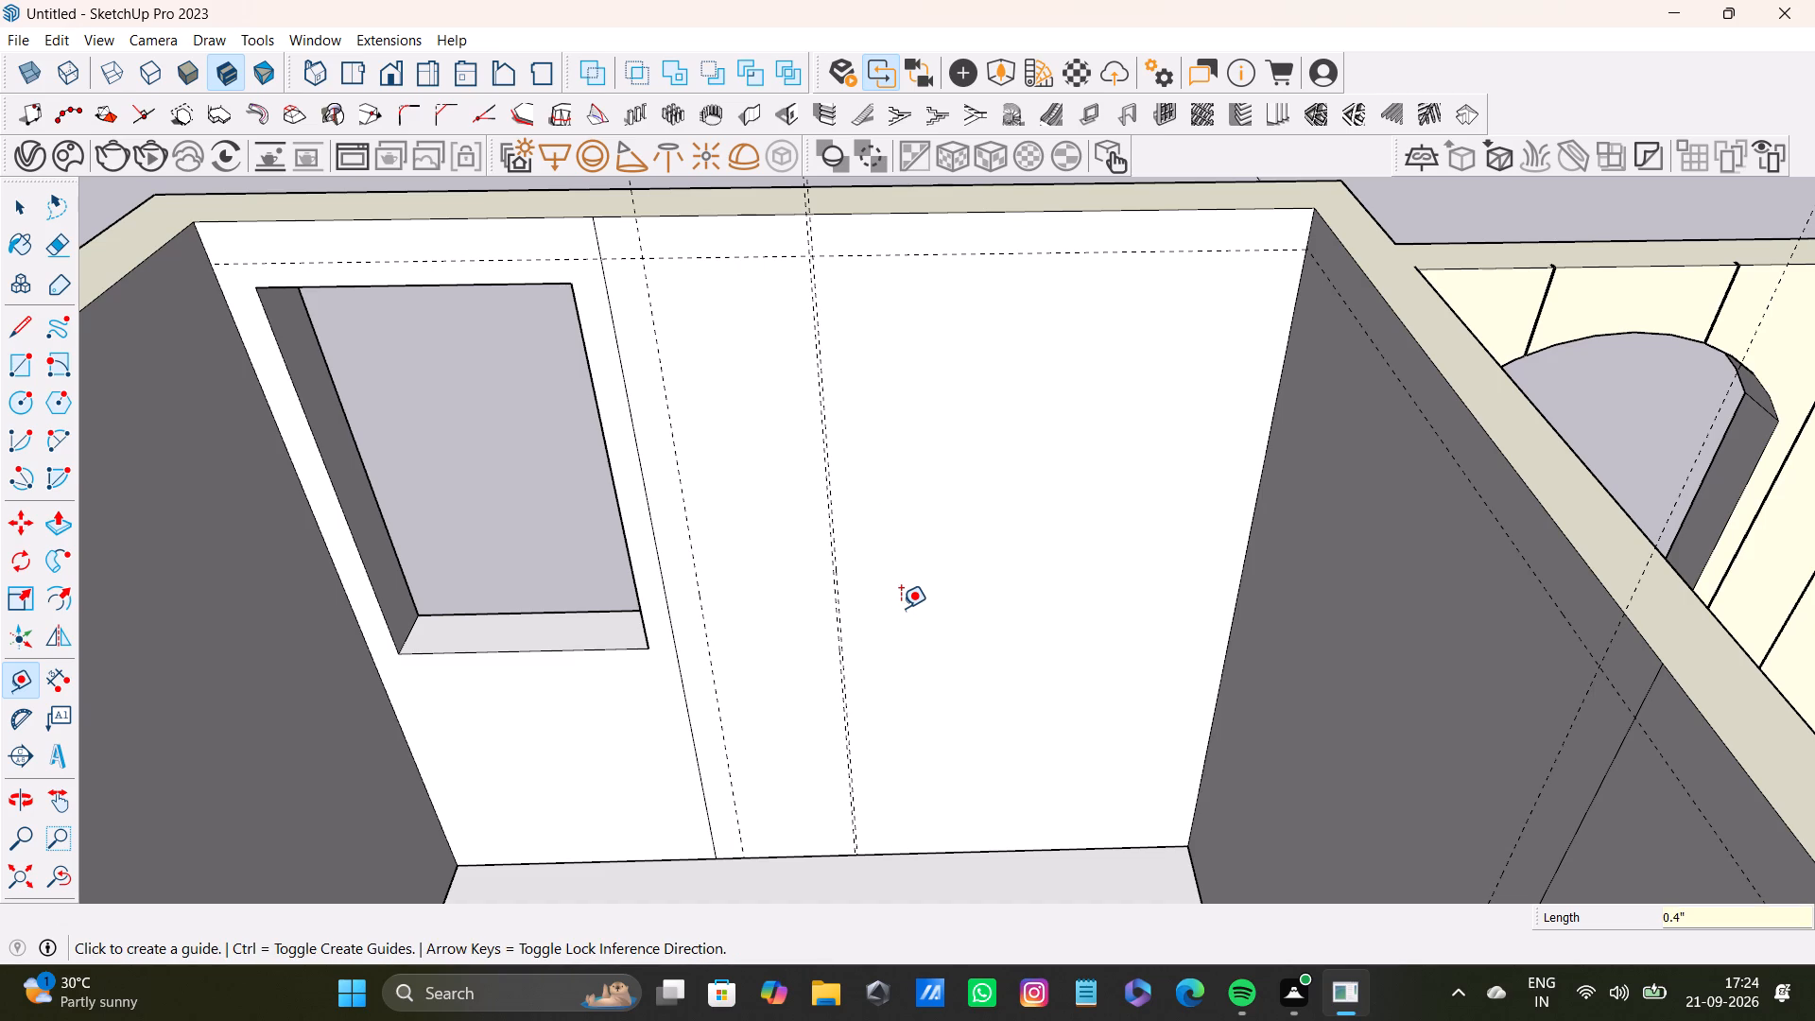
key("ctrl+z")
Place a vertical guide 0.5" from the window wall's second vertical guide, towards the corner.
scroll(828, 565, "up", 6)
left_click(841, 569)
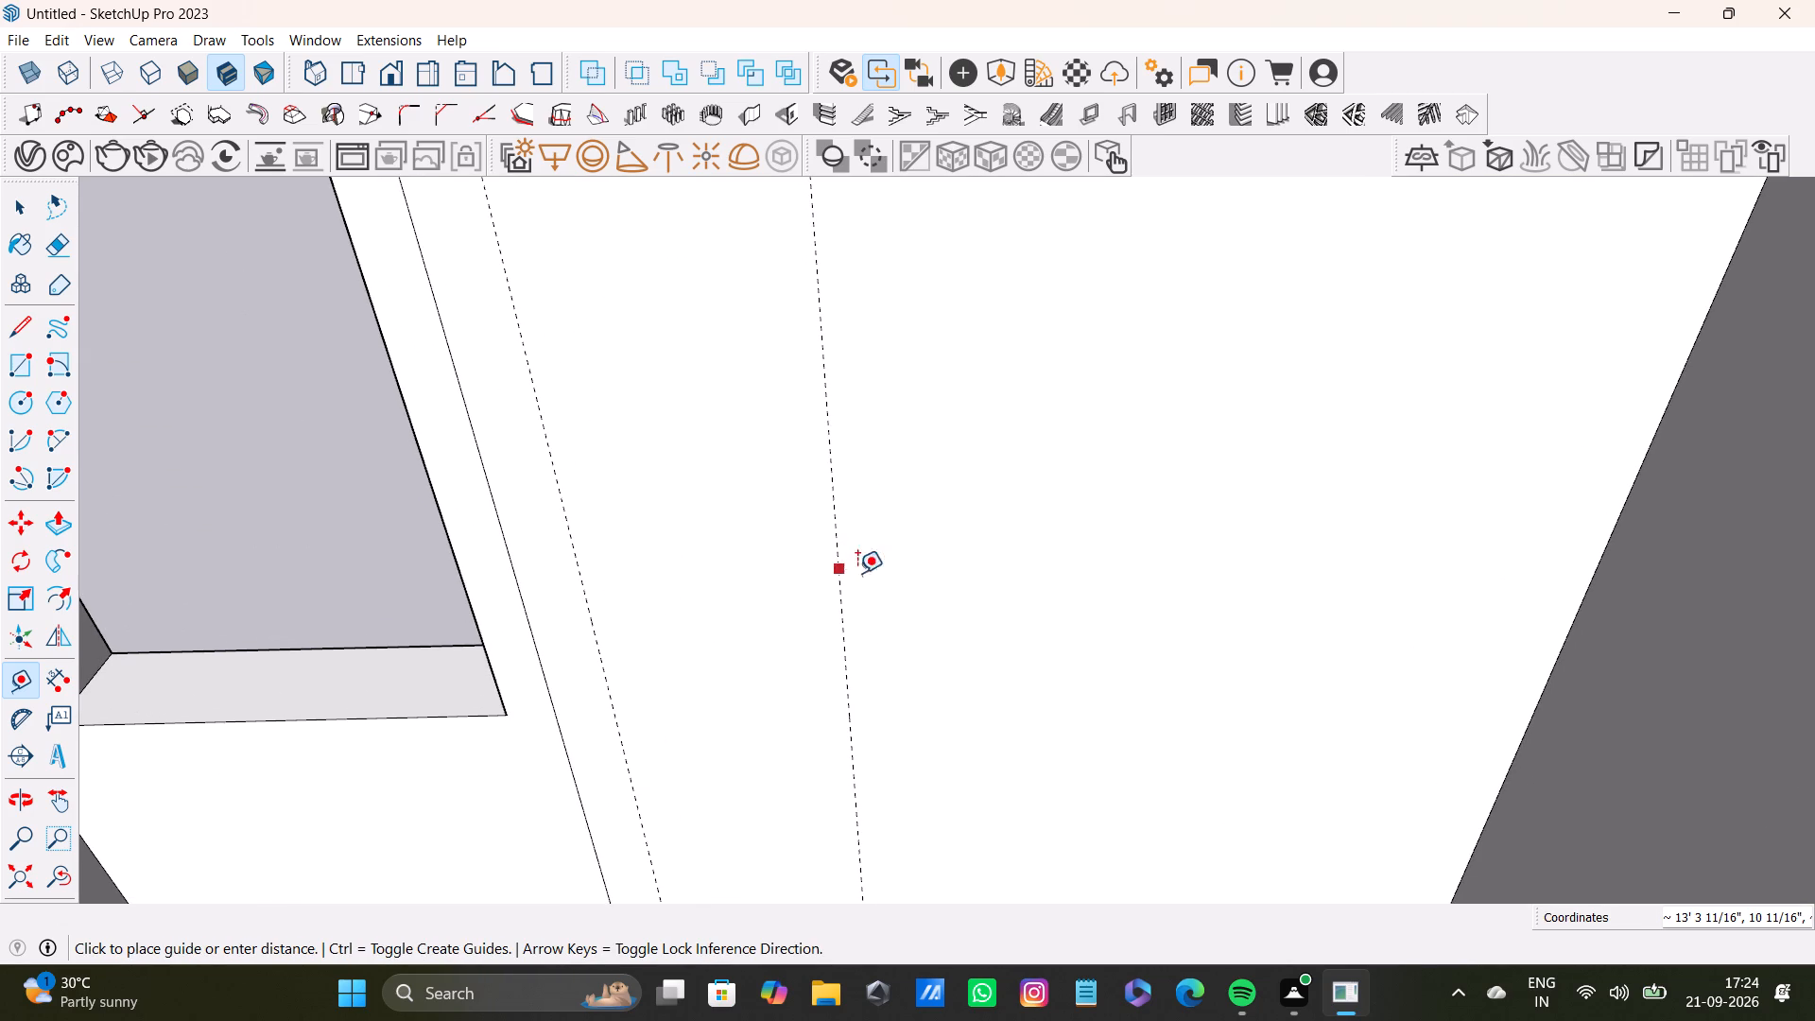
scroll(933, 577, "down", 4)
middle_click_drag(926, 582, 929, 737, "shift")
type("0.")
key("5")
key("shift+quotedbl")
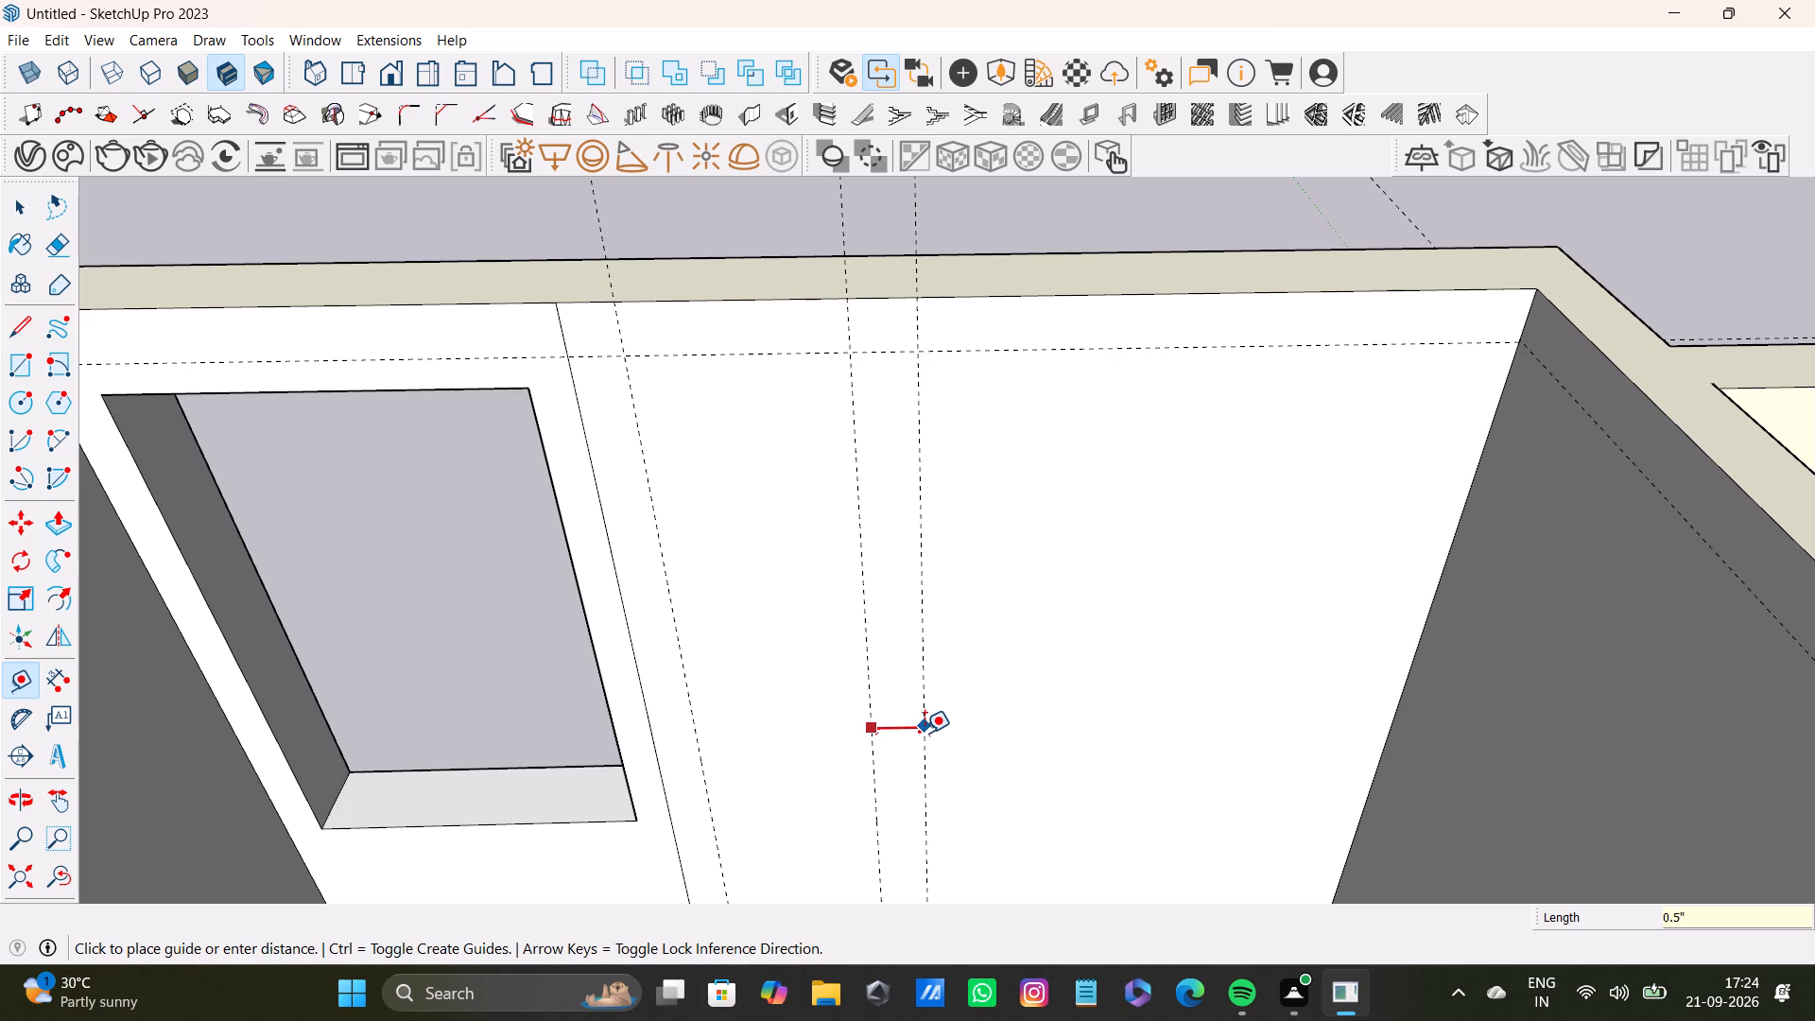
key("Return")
Measure the spacing between the guide beside the window and the second vertical guide.
scroll(758, 626, "up", 3)
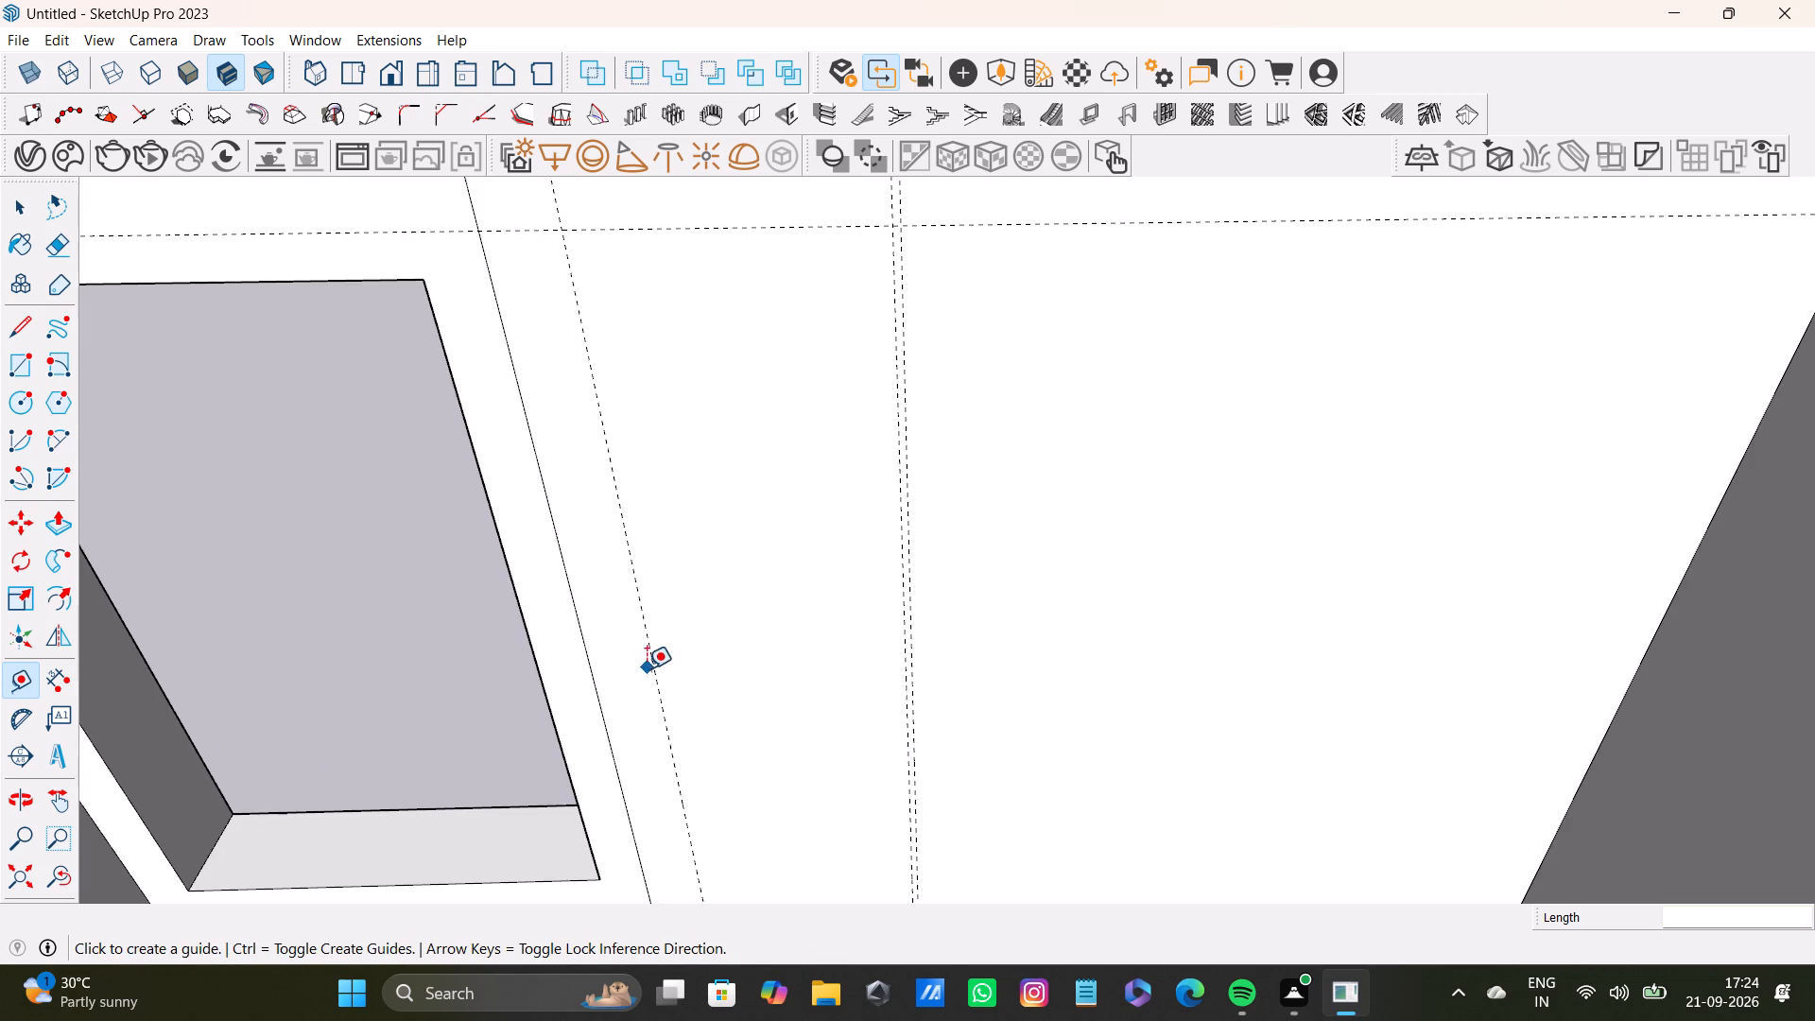
left_click(654, 674)
scroll(810, 686, "up", 1)
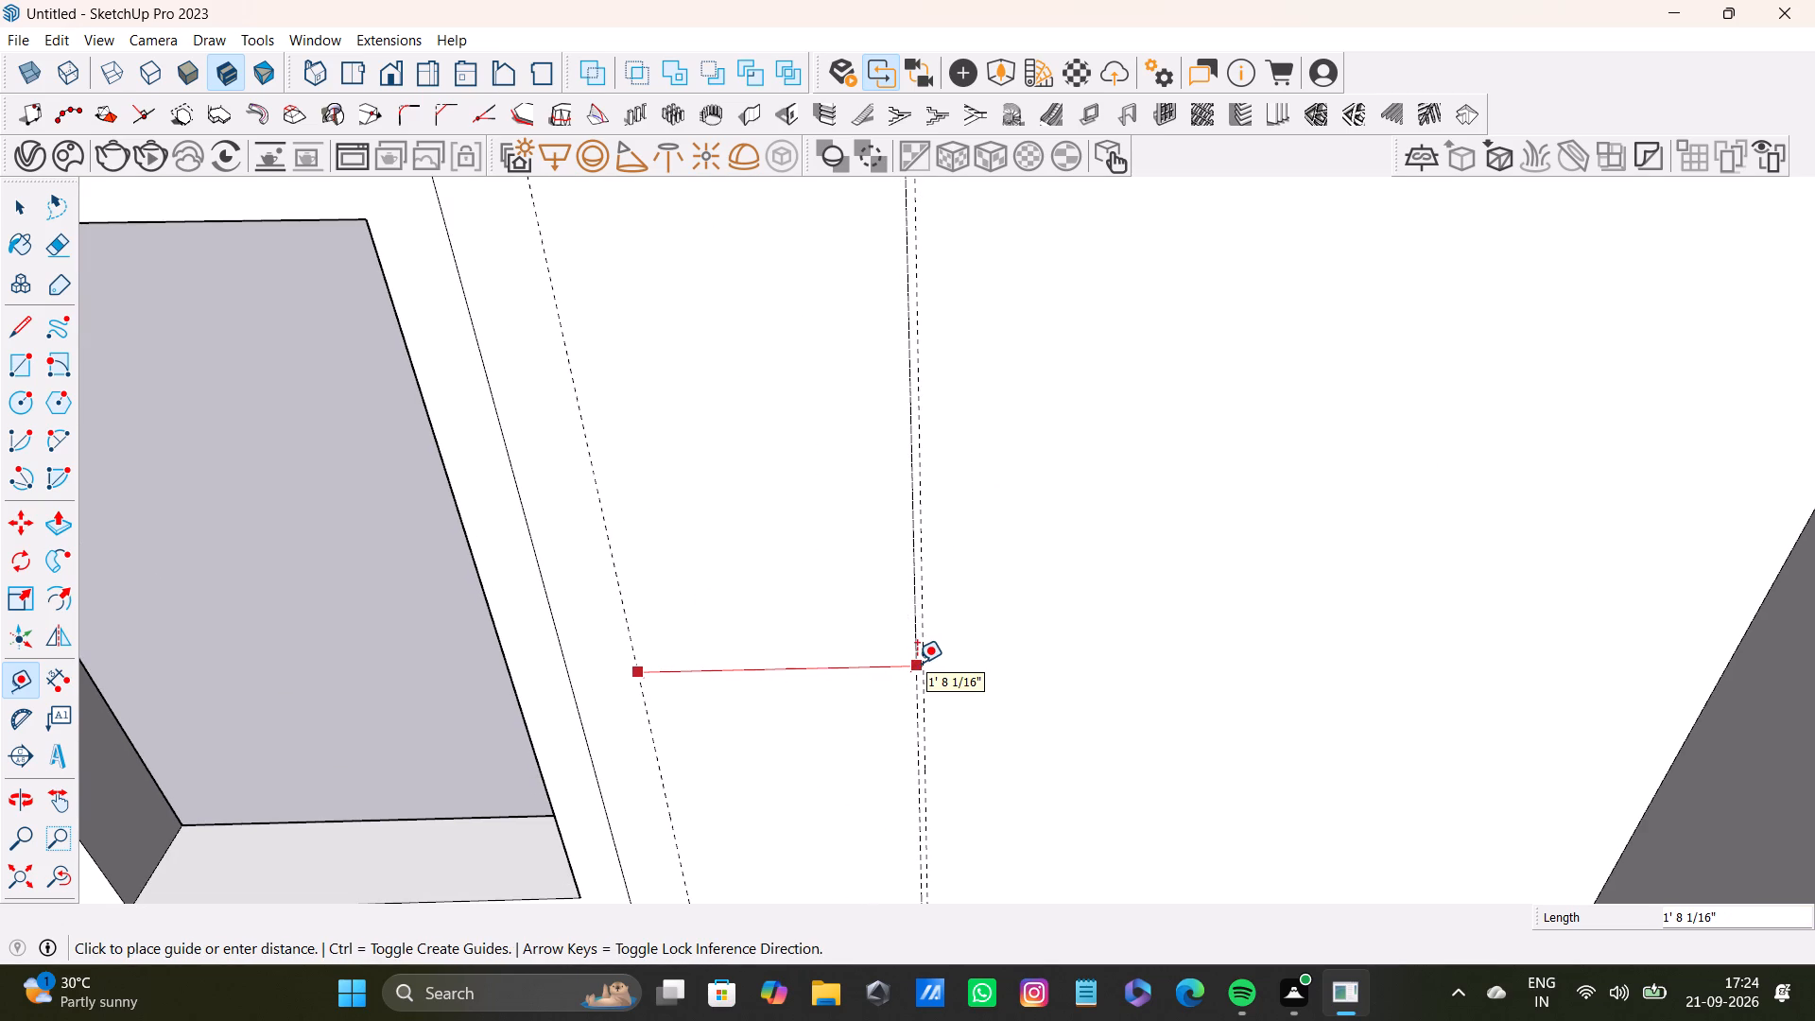
key("space")
scroll(916, 663, "down", 3)
Undo the last two vertical guides and place a replacement 1'5" from the guide beside the window, towards the corner.
key("ctrl+z")
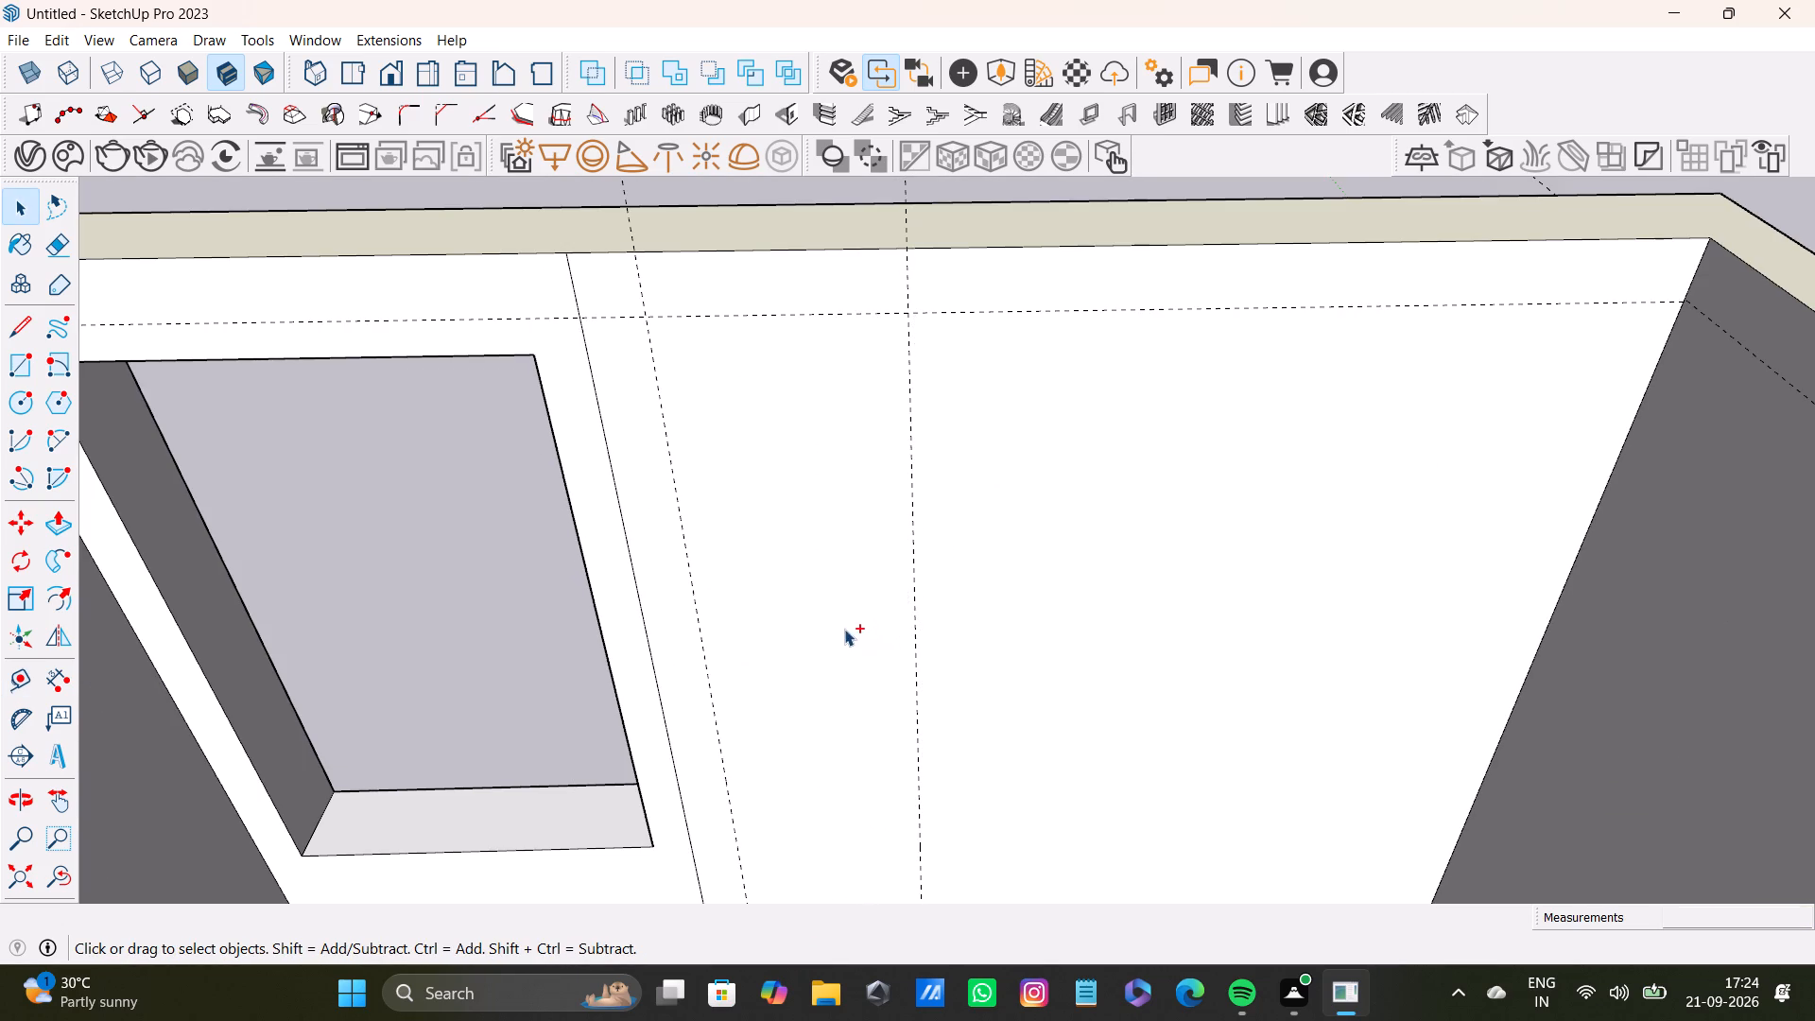
key("ctrl+z")
key("t")
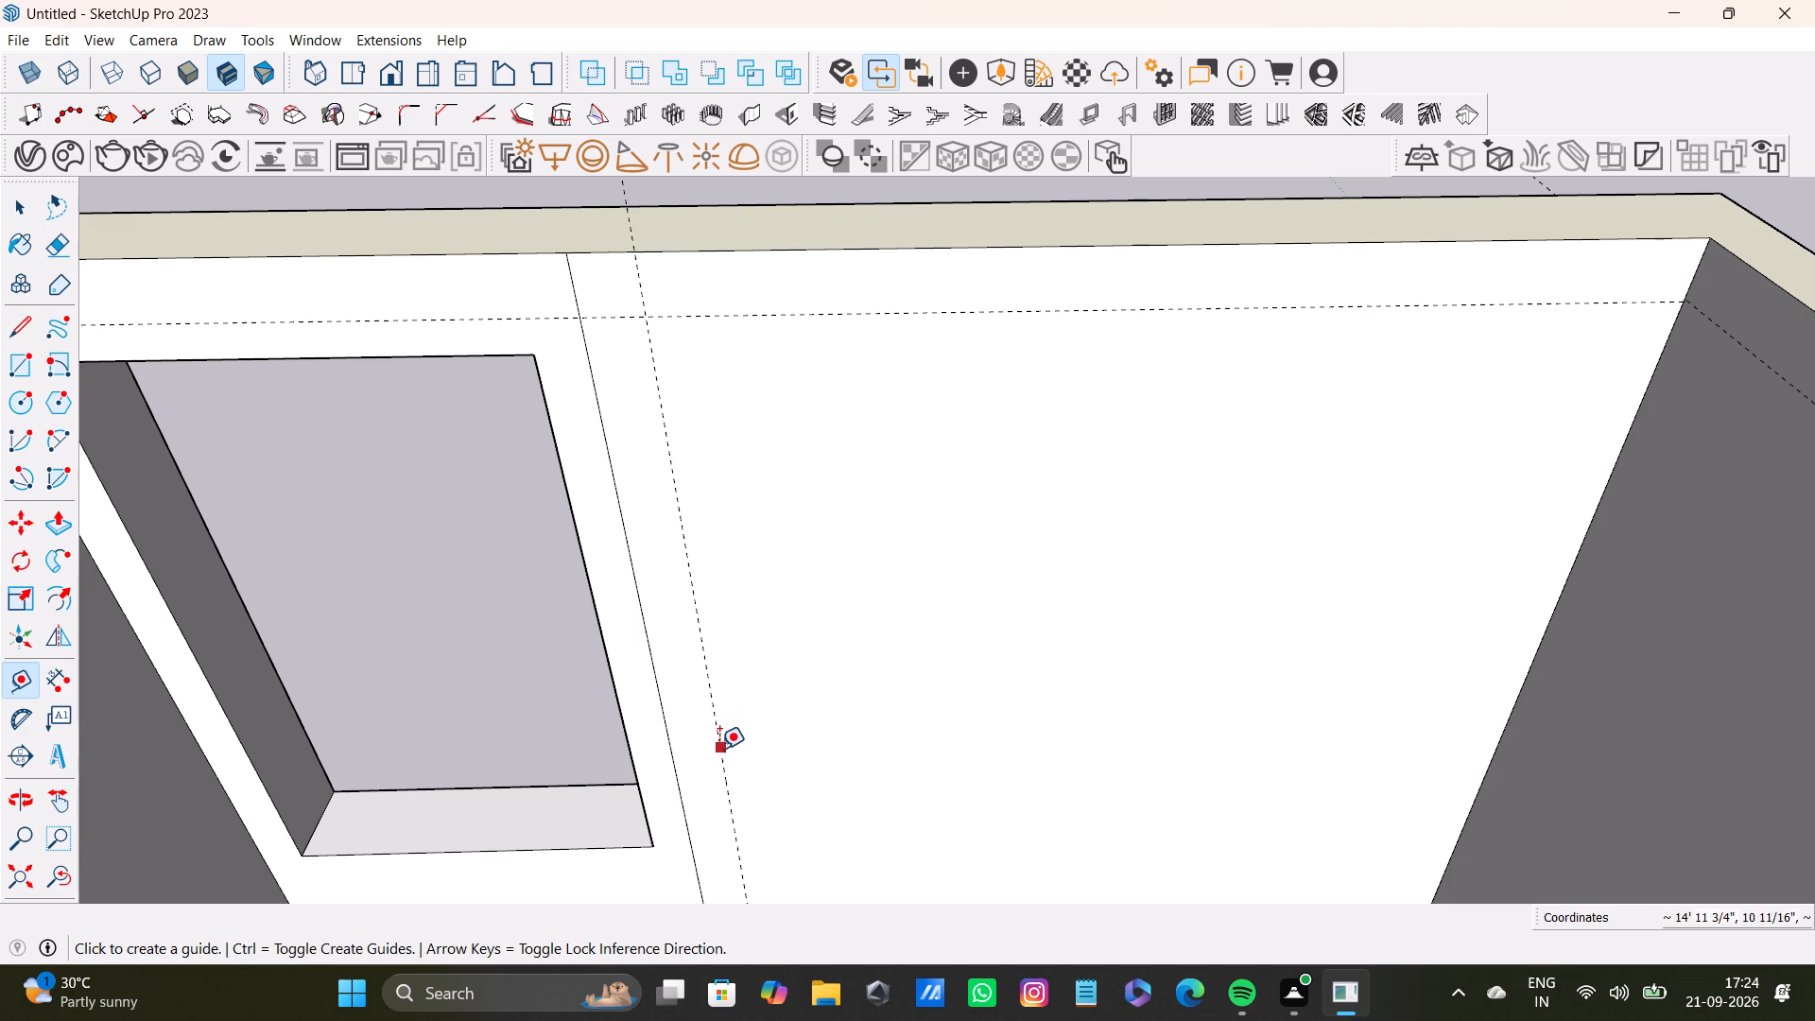
left_click(719, 749)
type("1'5")
key("shift+quotedbl")
key("Return")
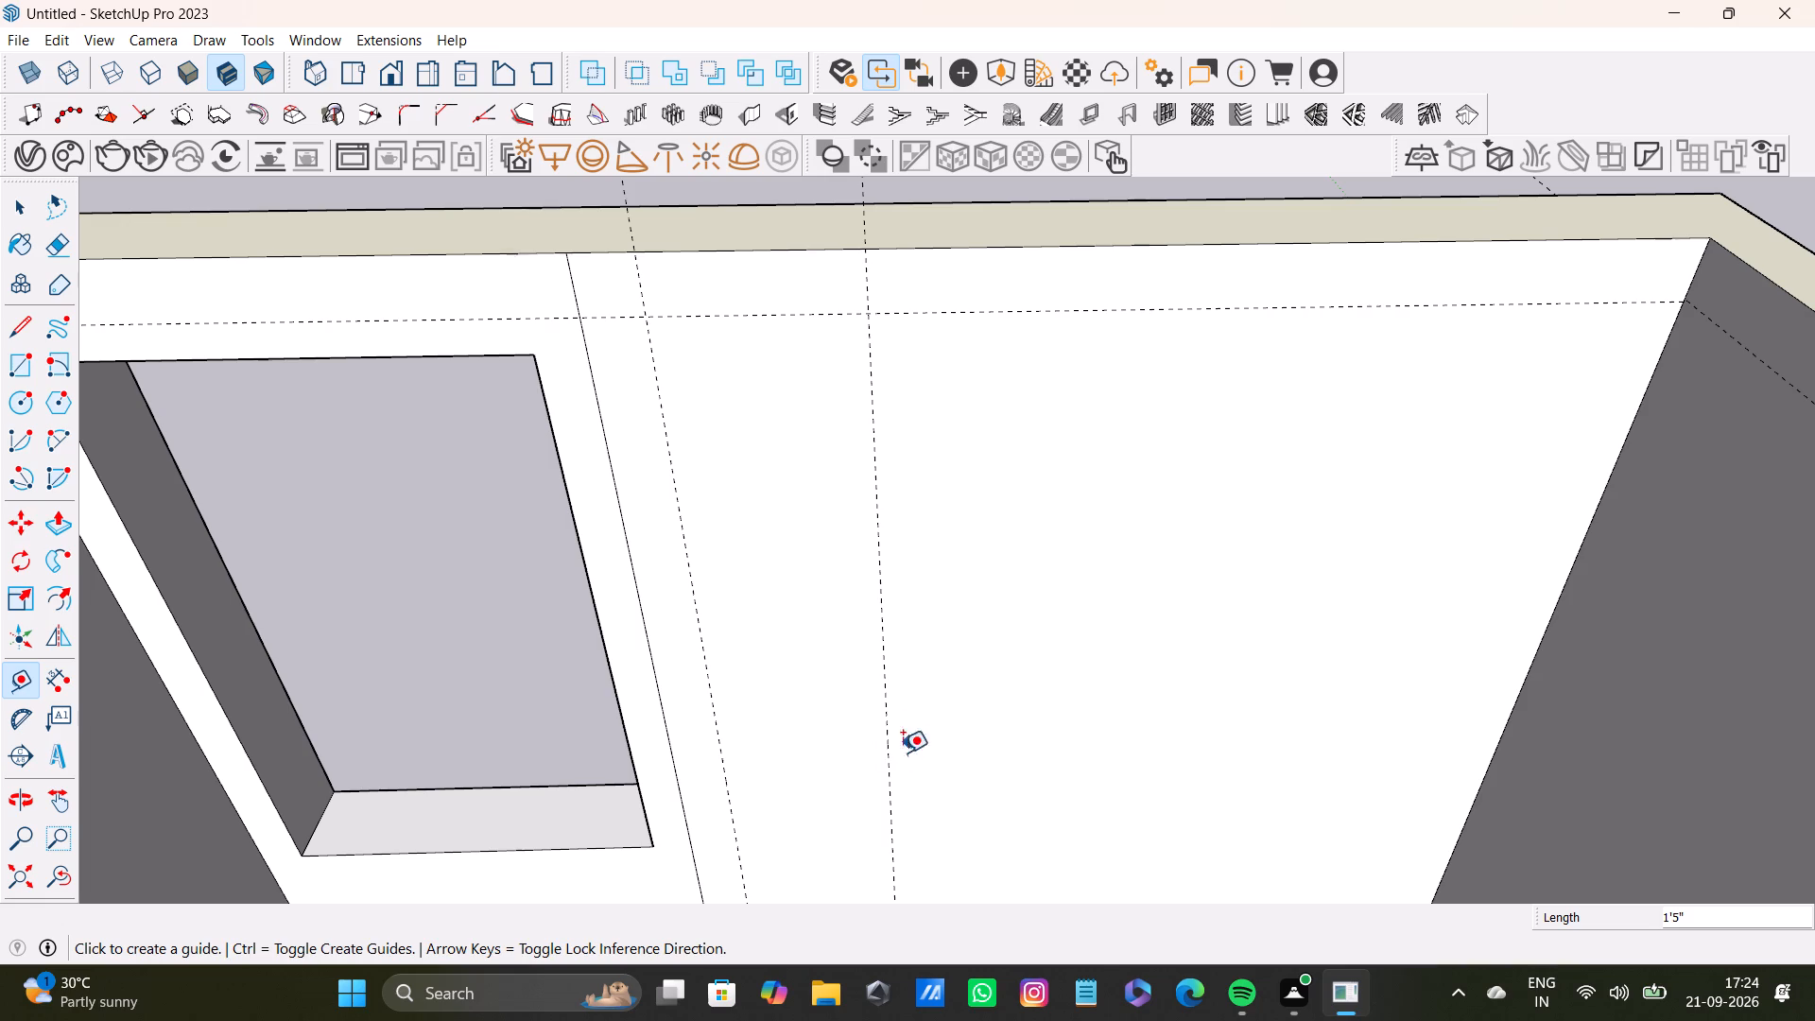
Place a parallel guide 0.6" from the new vertical guide, towards the corner, to mark the gap between panels.
left_click(891, 784)
type("0.6")
key("shift+quotedbl")
key("Return")
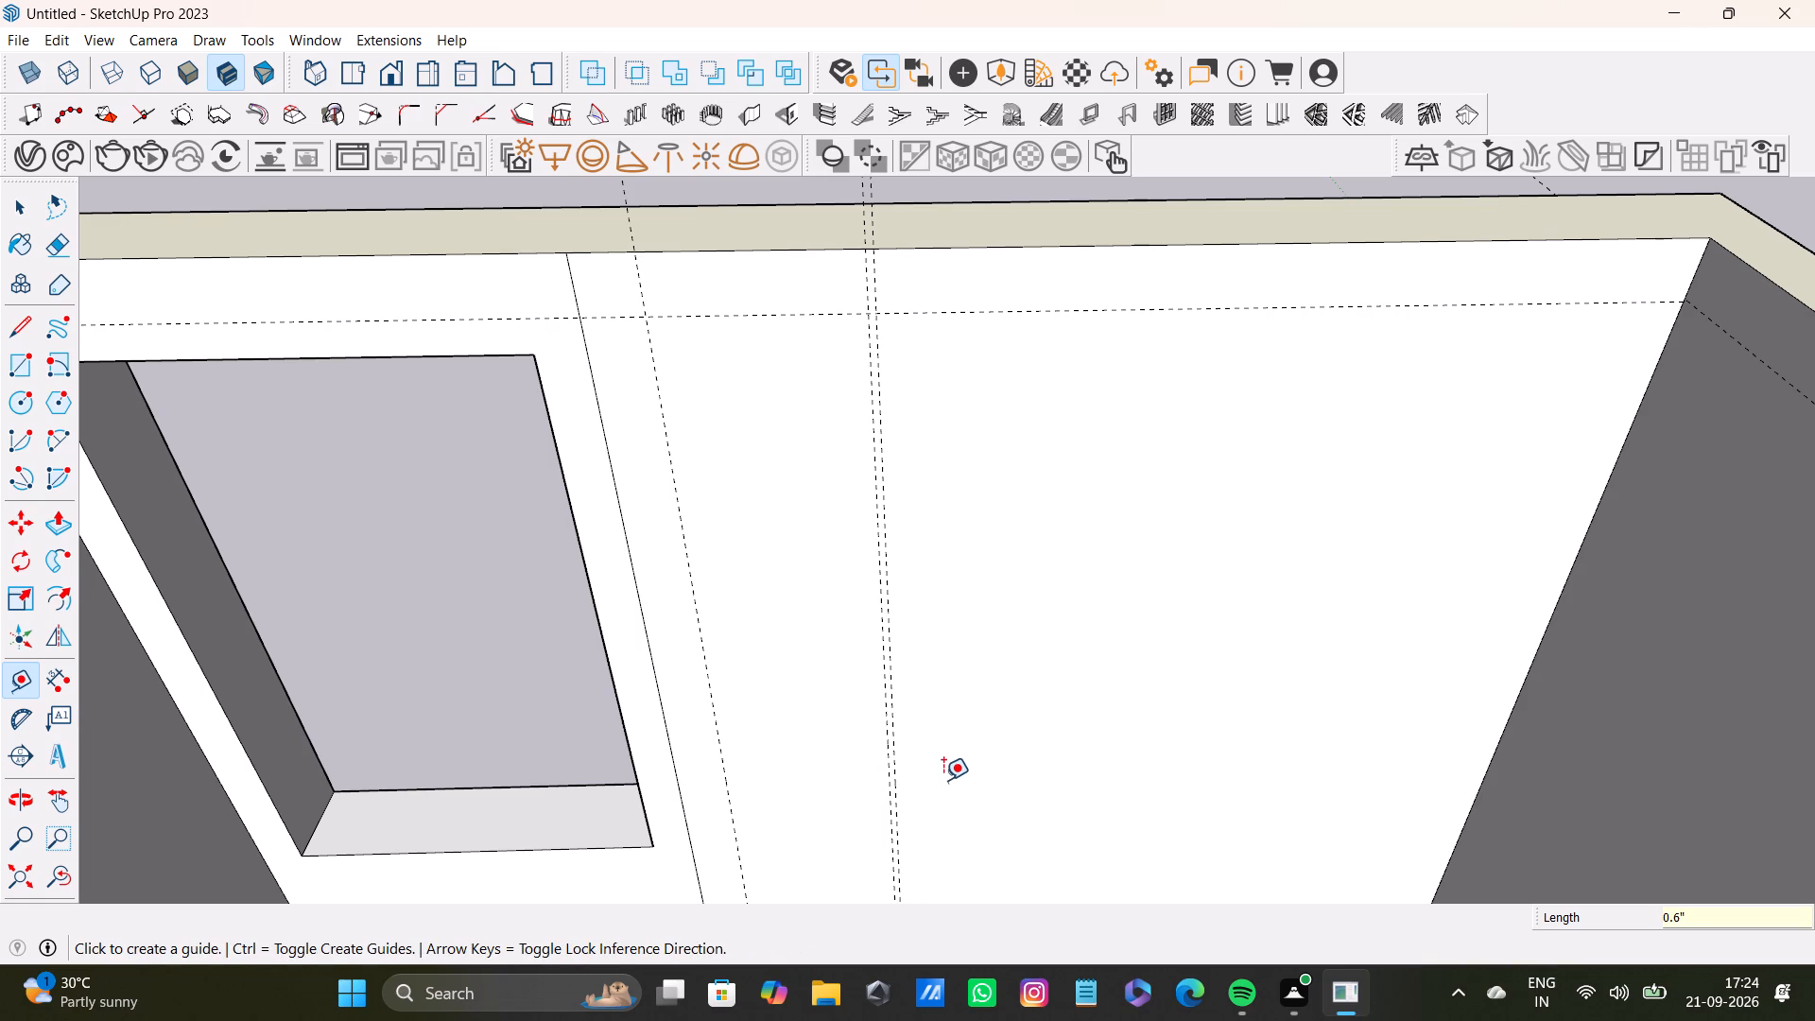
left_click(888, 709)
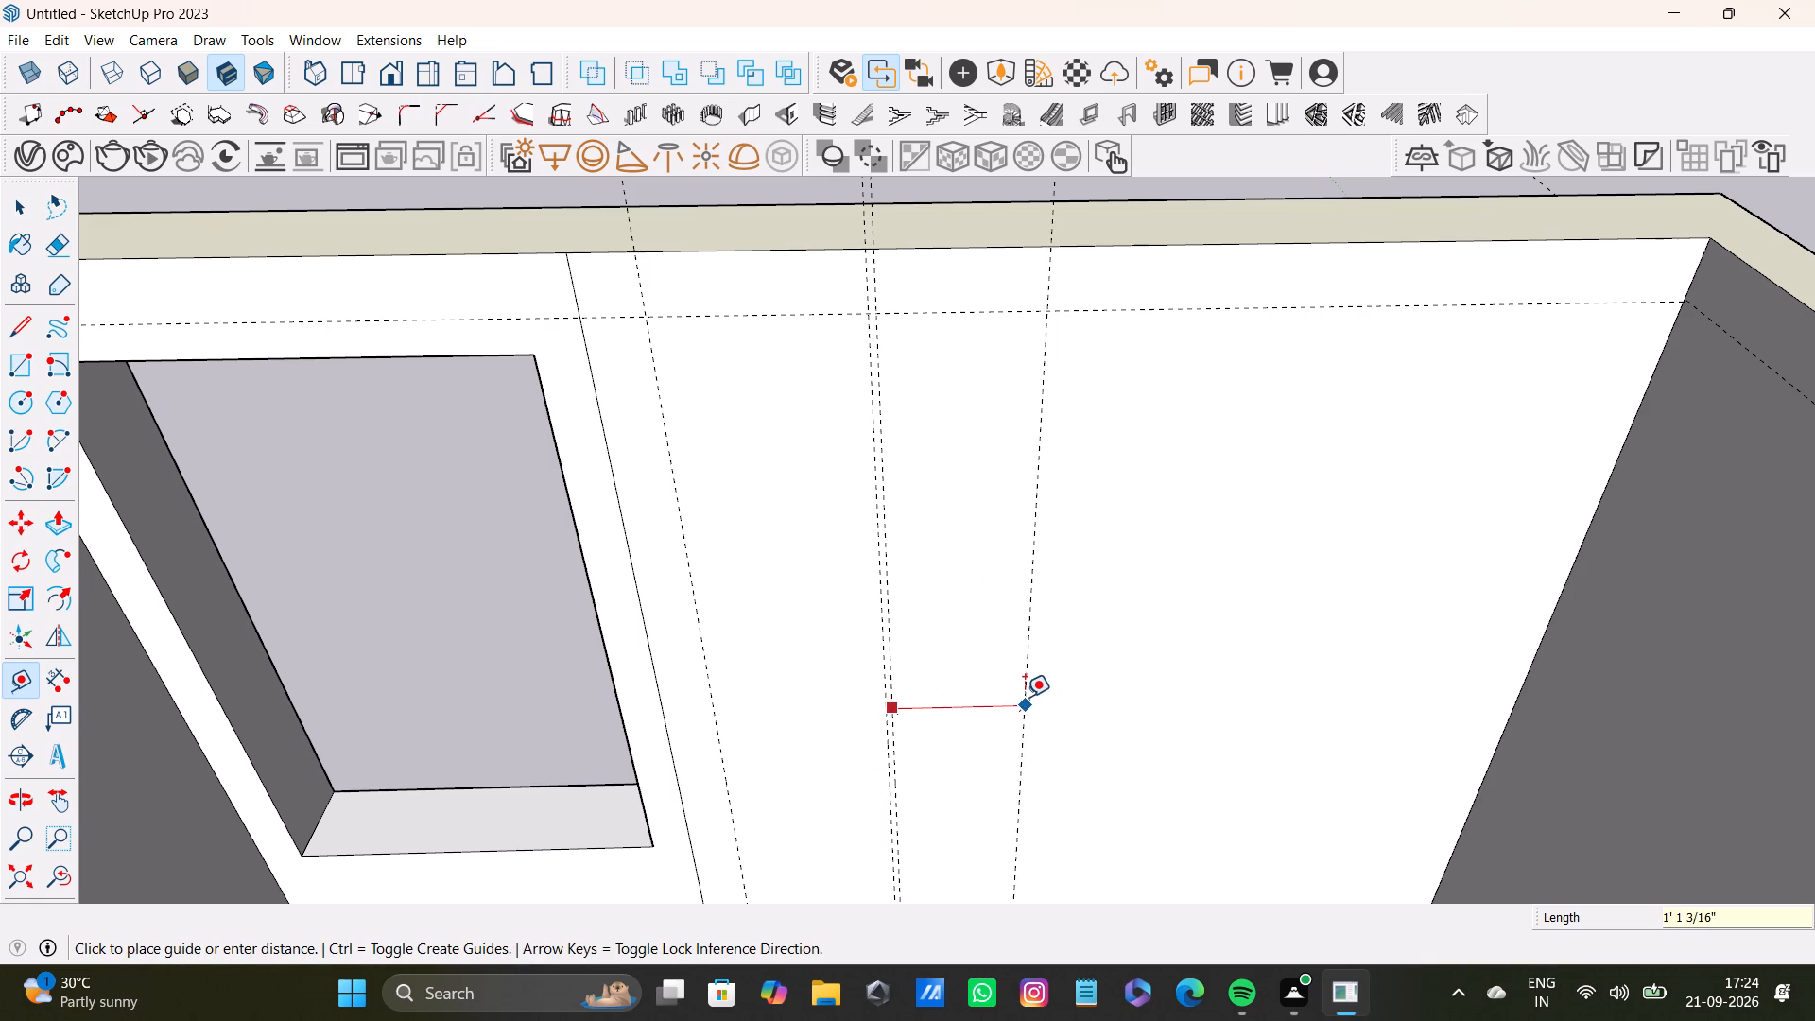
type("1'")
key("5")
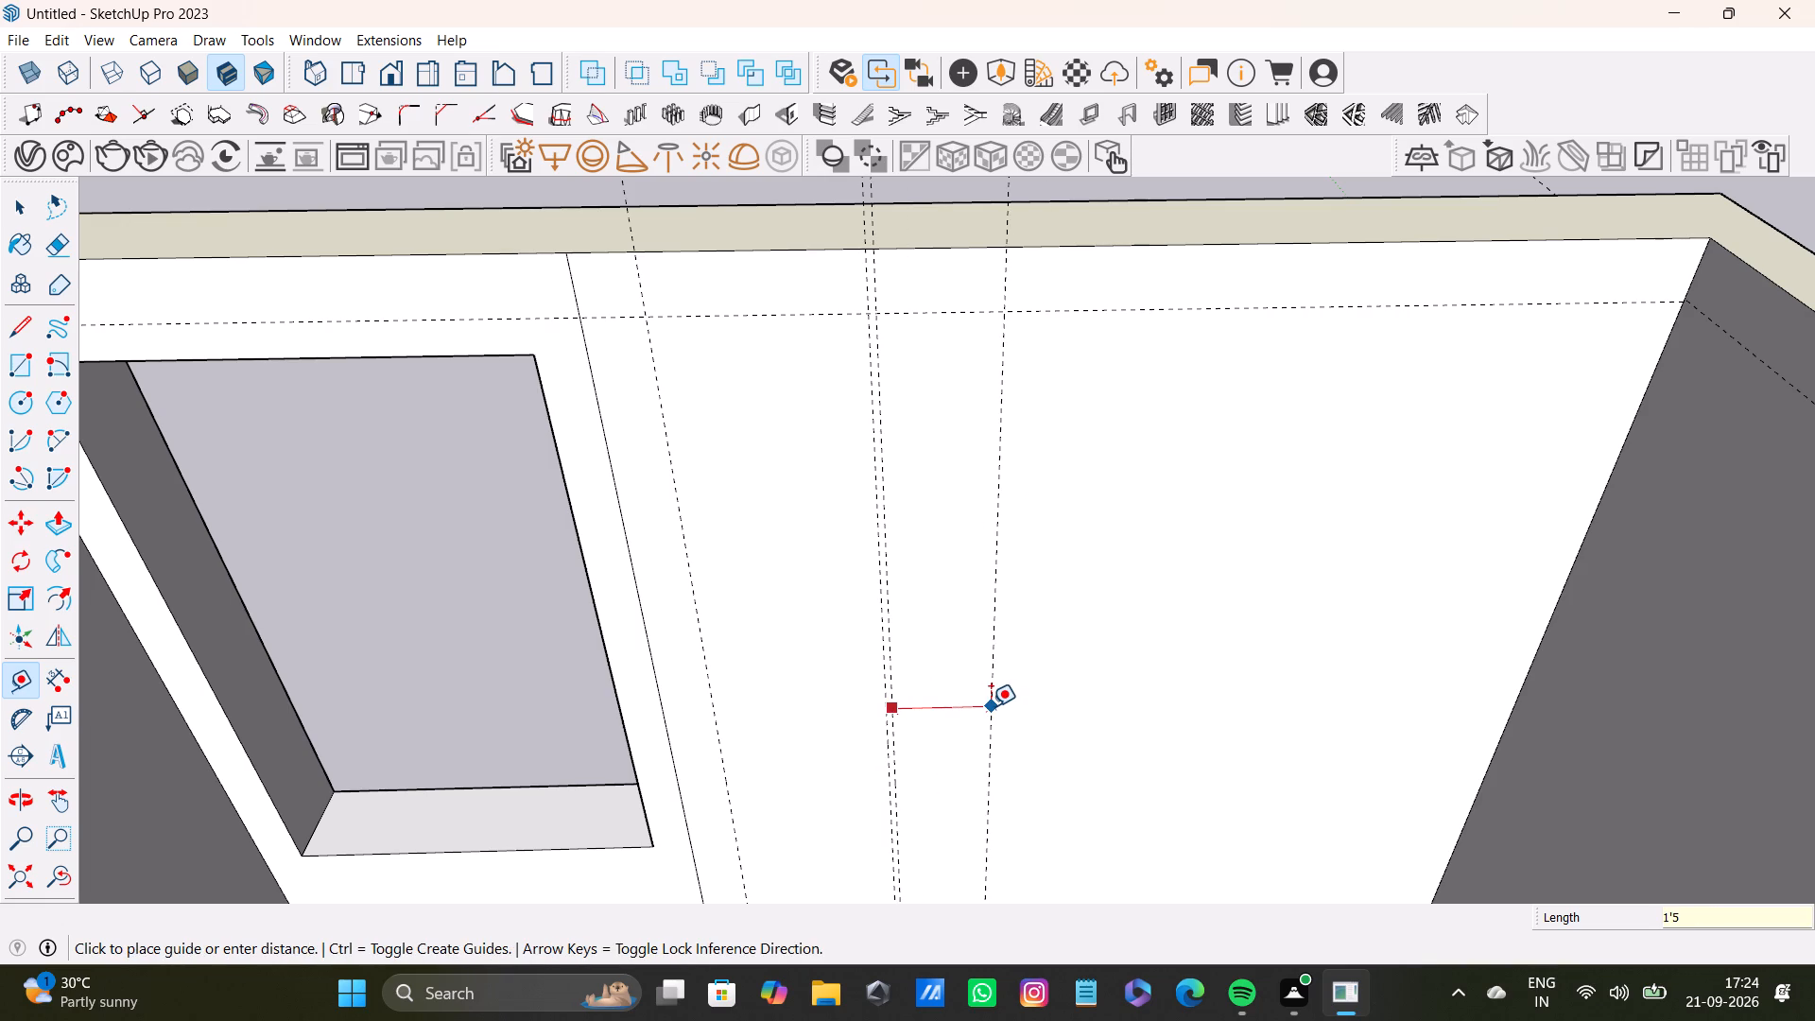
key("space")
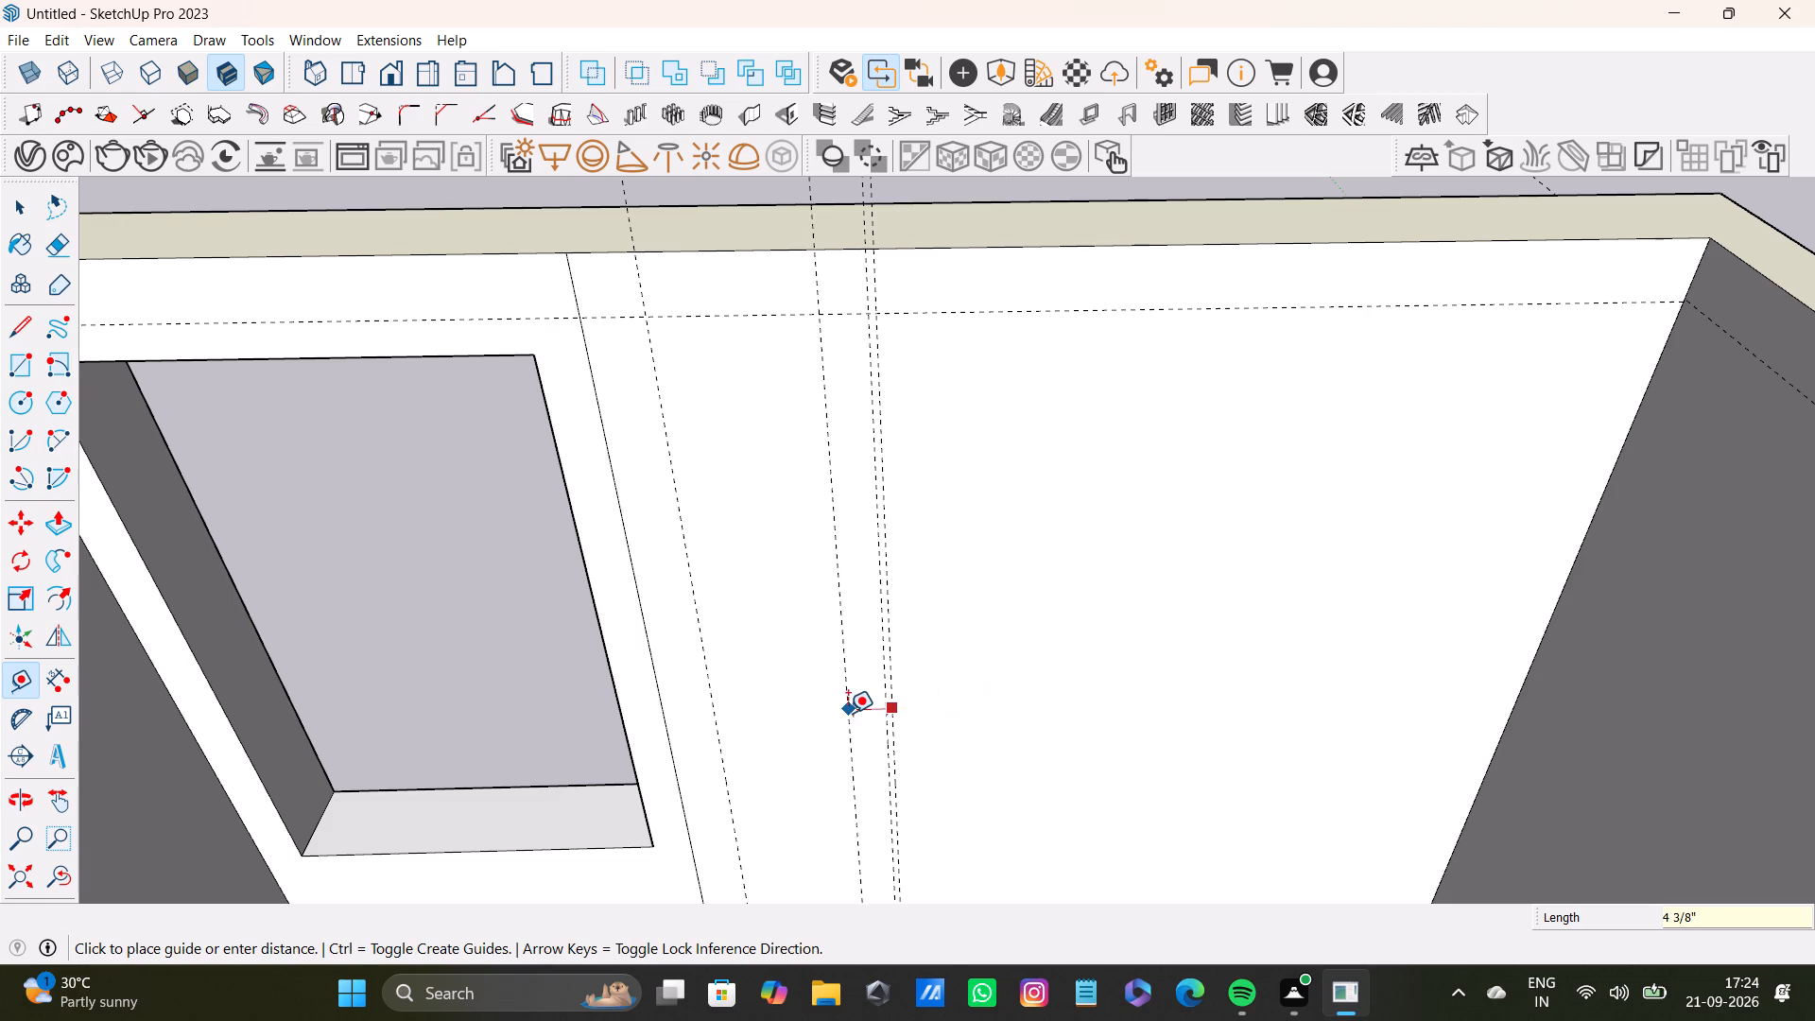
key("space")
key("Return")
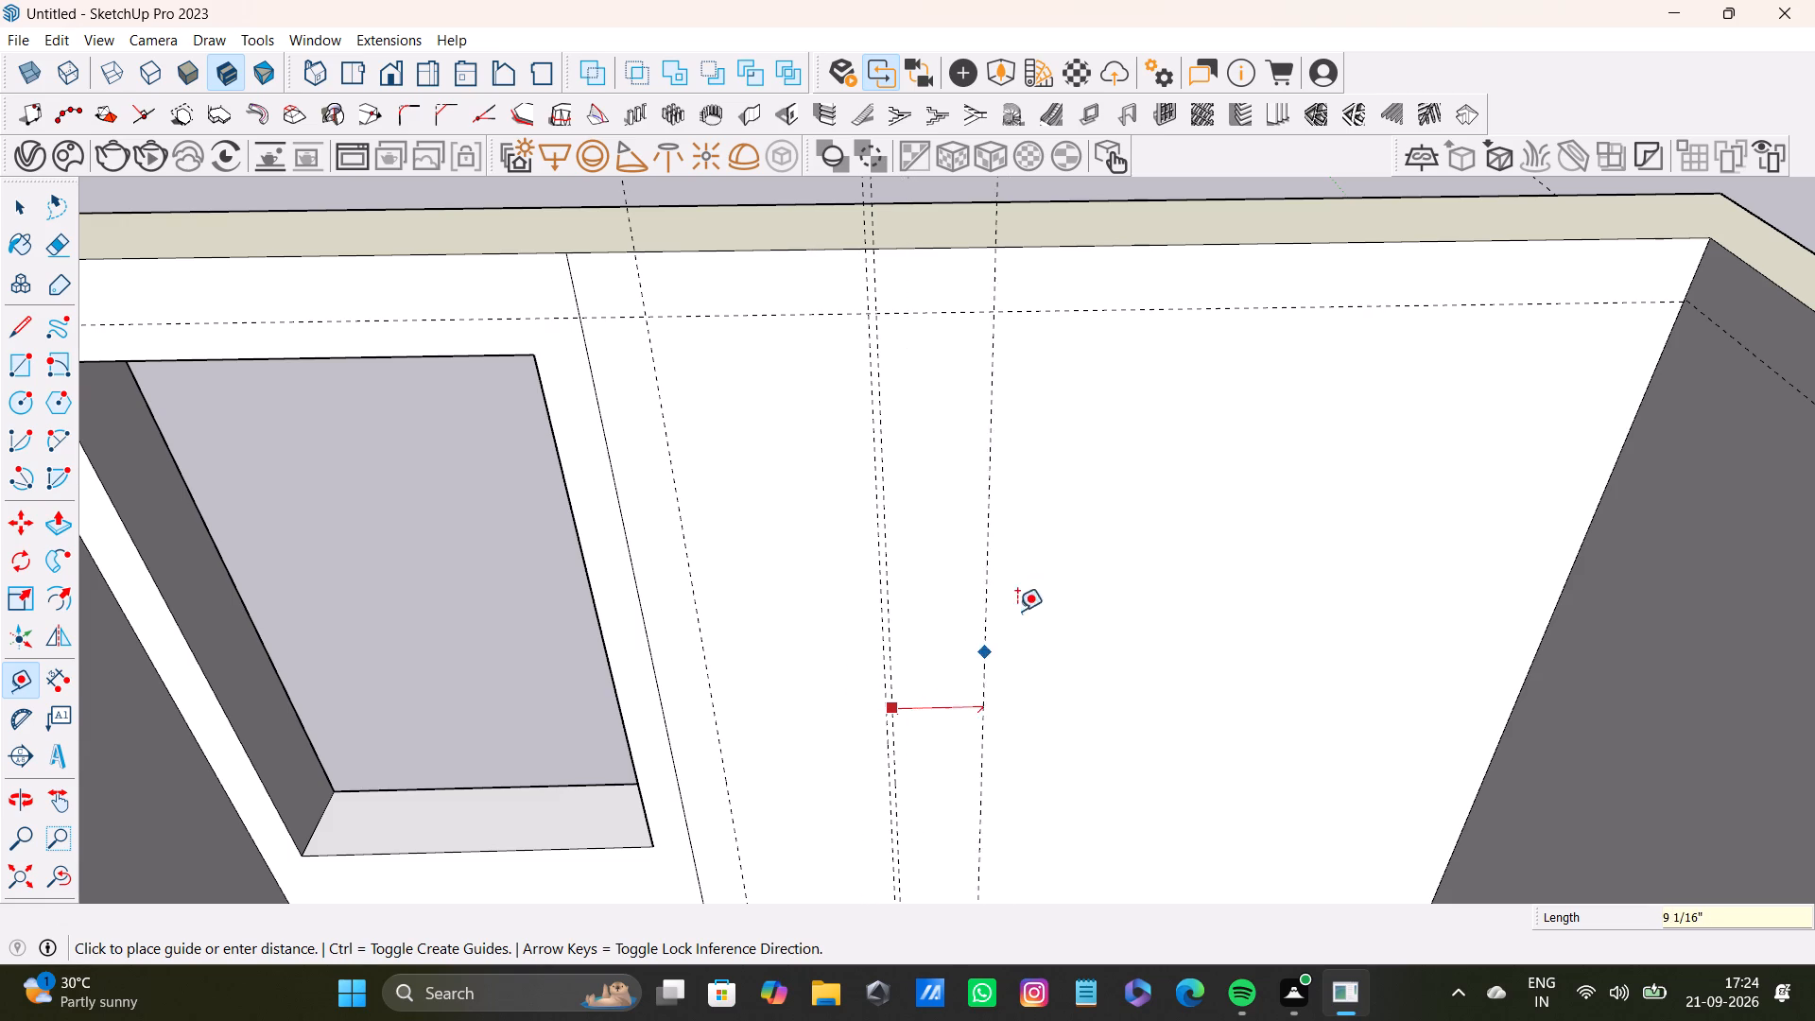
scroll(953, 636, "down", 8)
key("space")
Measure the panel width from the guide beside the window to the first guide of the close pair.
scroll(832, 705, "up", 4)
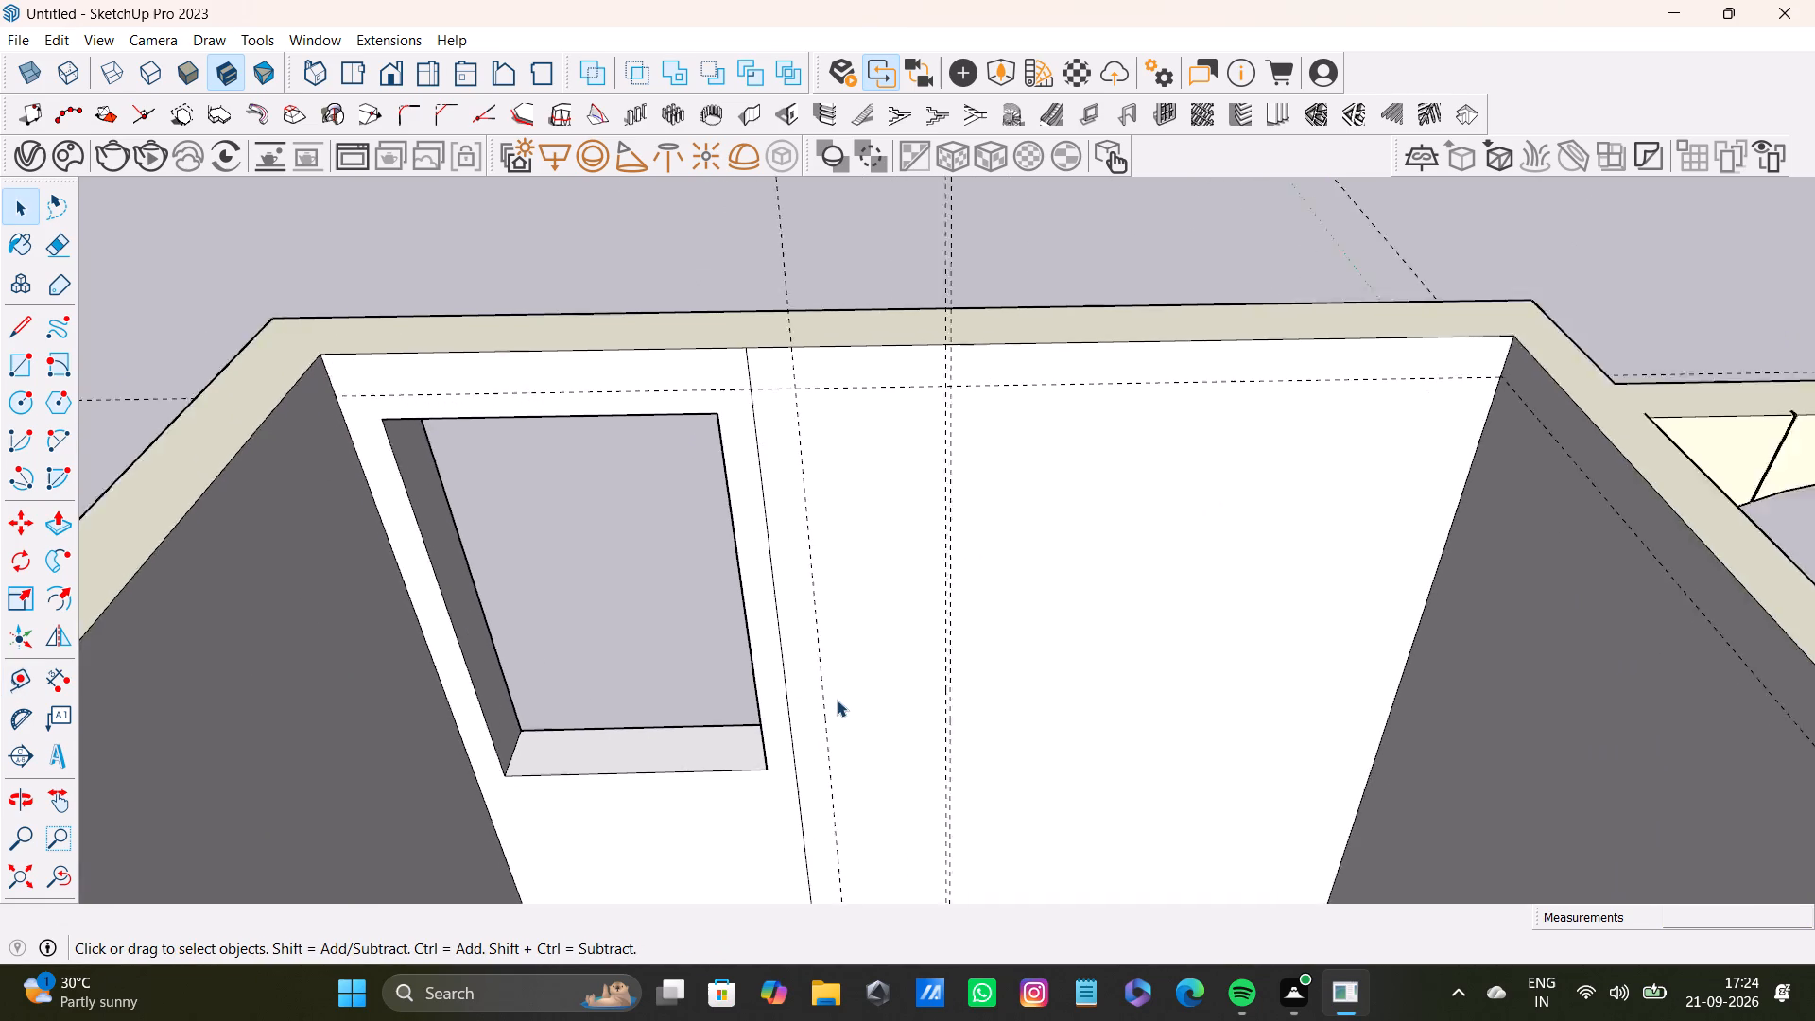
scroll(837, 700, "up", 1)
key("t")
scroll(837, 700, "up", 4)
left_click(816, 701)
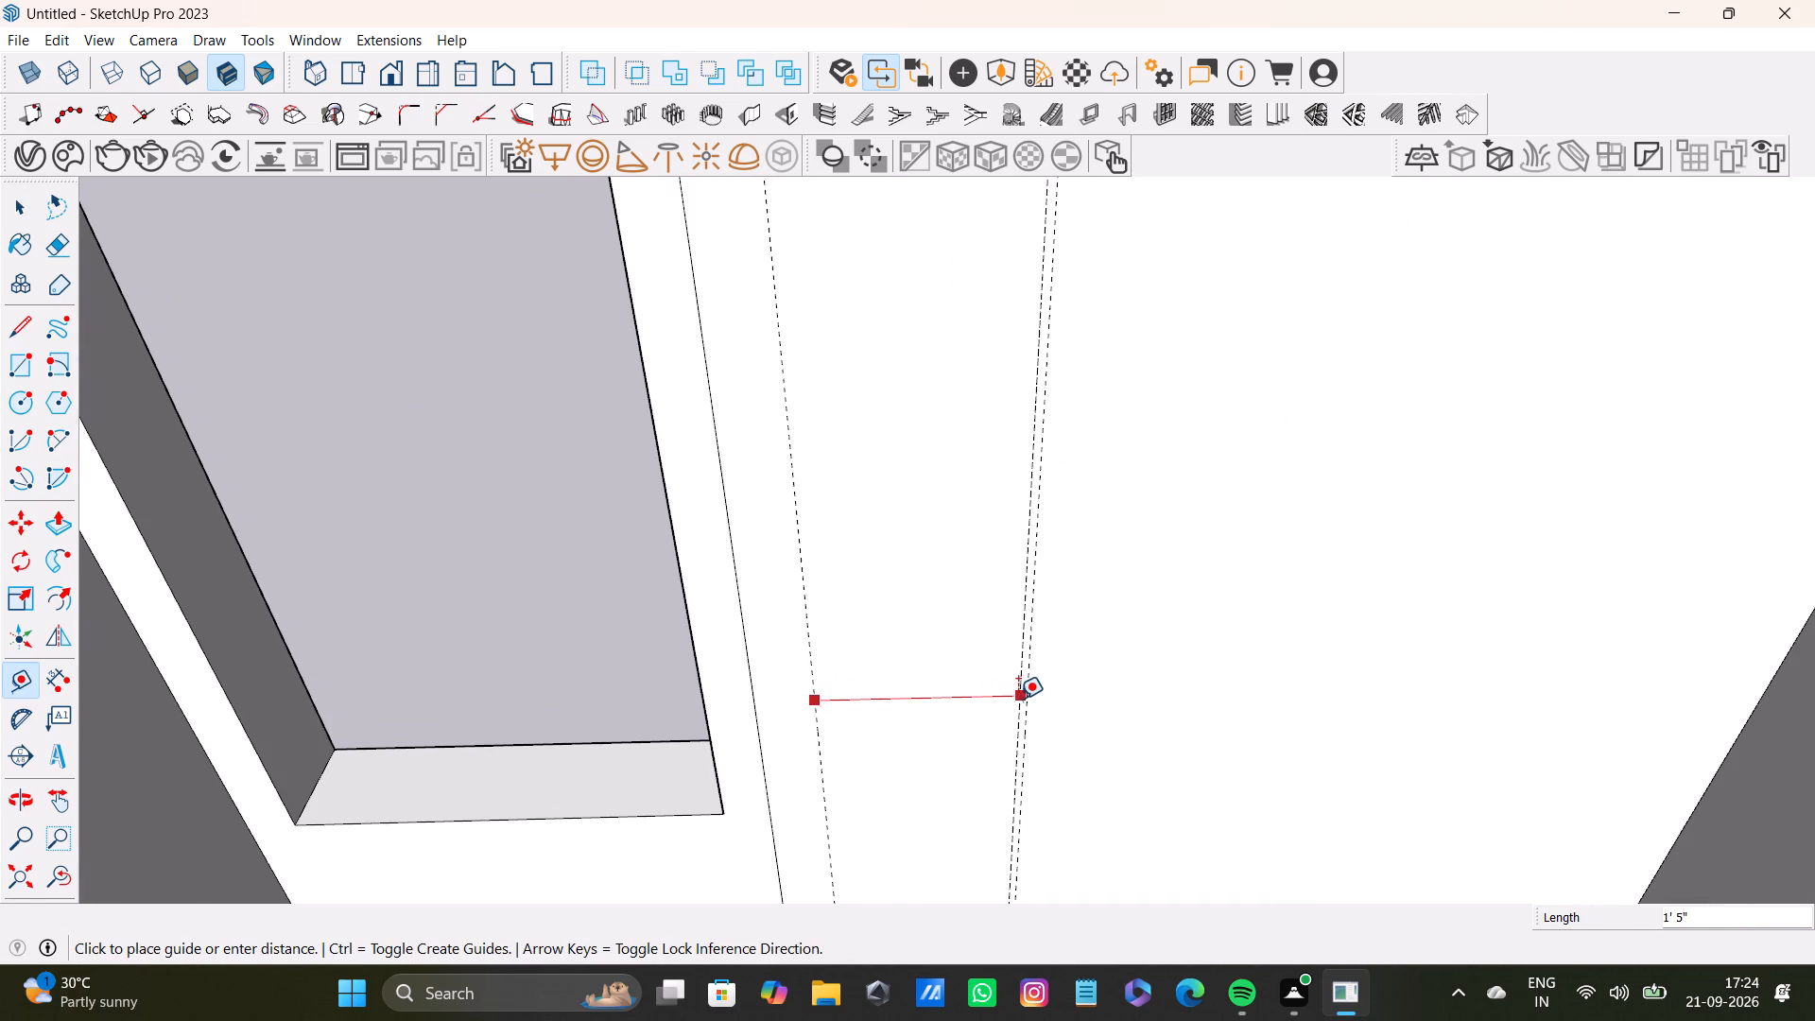
key("space")
Place another vertical guide 1'5" from the corner-side guide of the close pair to mark the second panel's width.
scroll(980, 699, "down", 7)
middle_click_drag(1135, 712, 1105, 723)
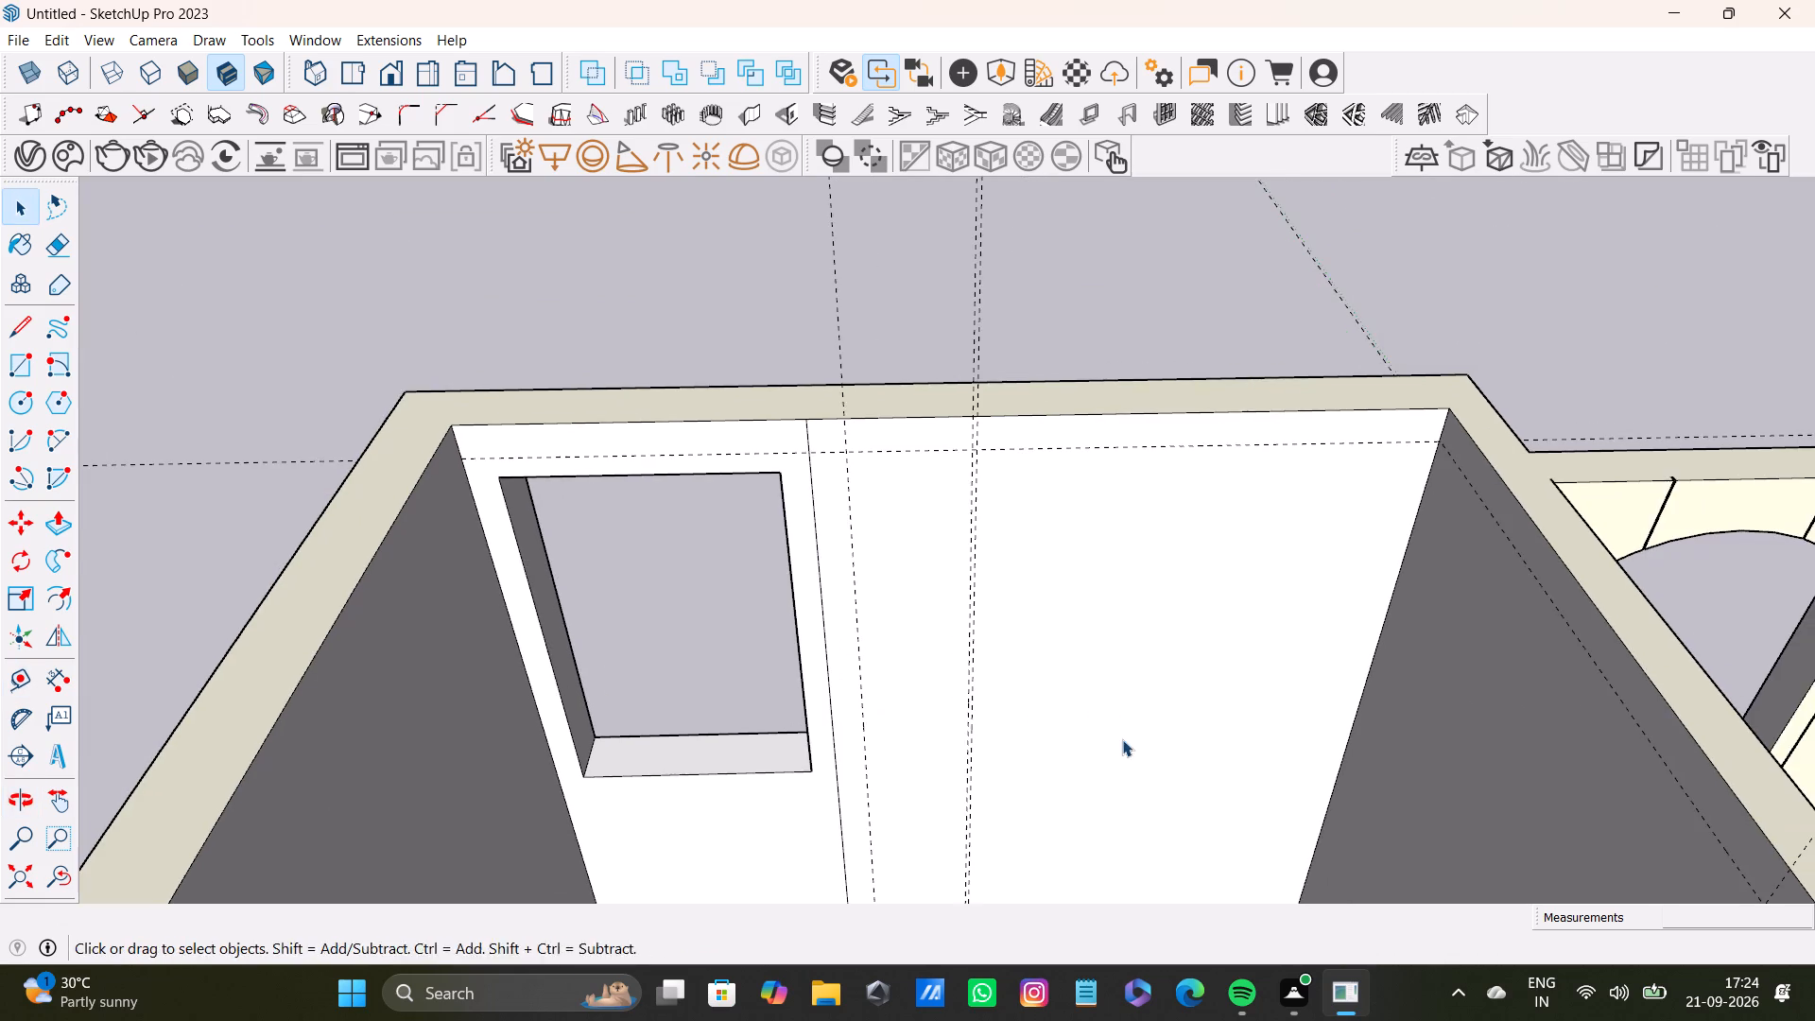
middle_click_drag(1124, 738, 1113, 707)
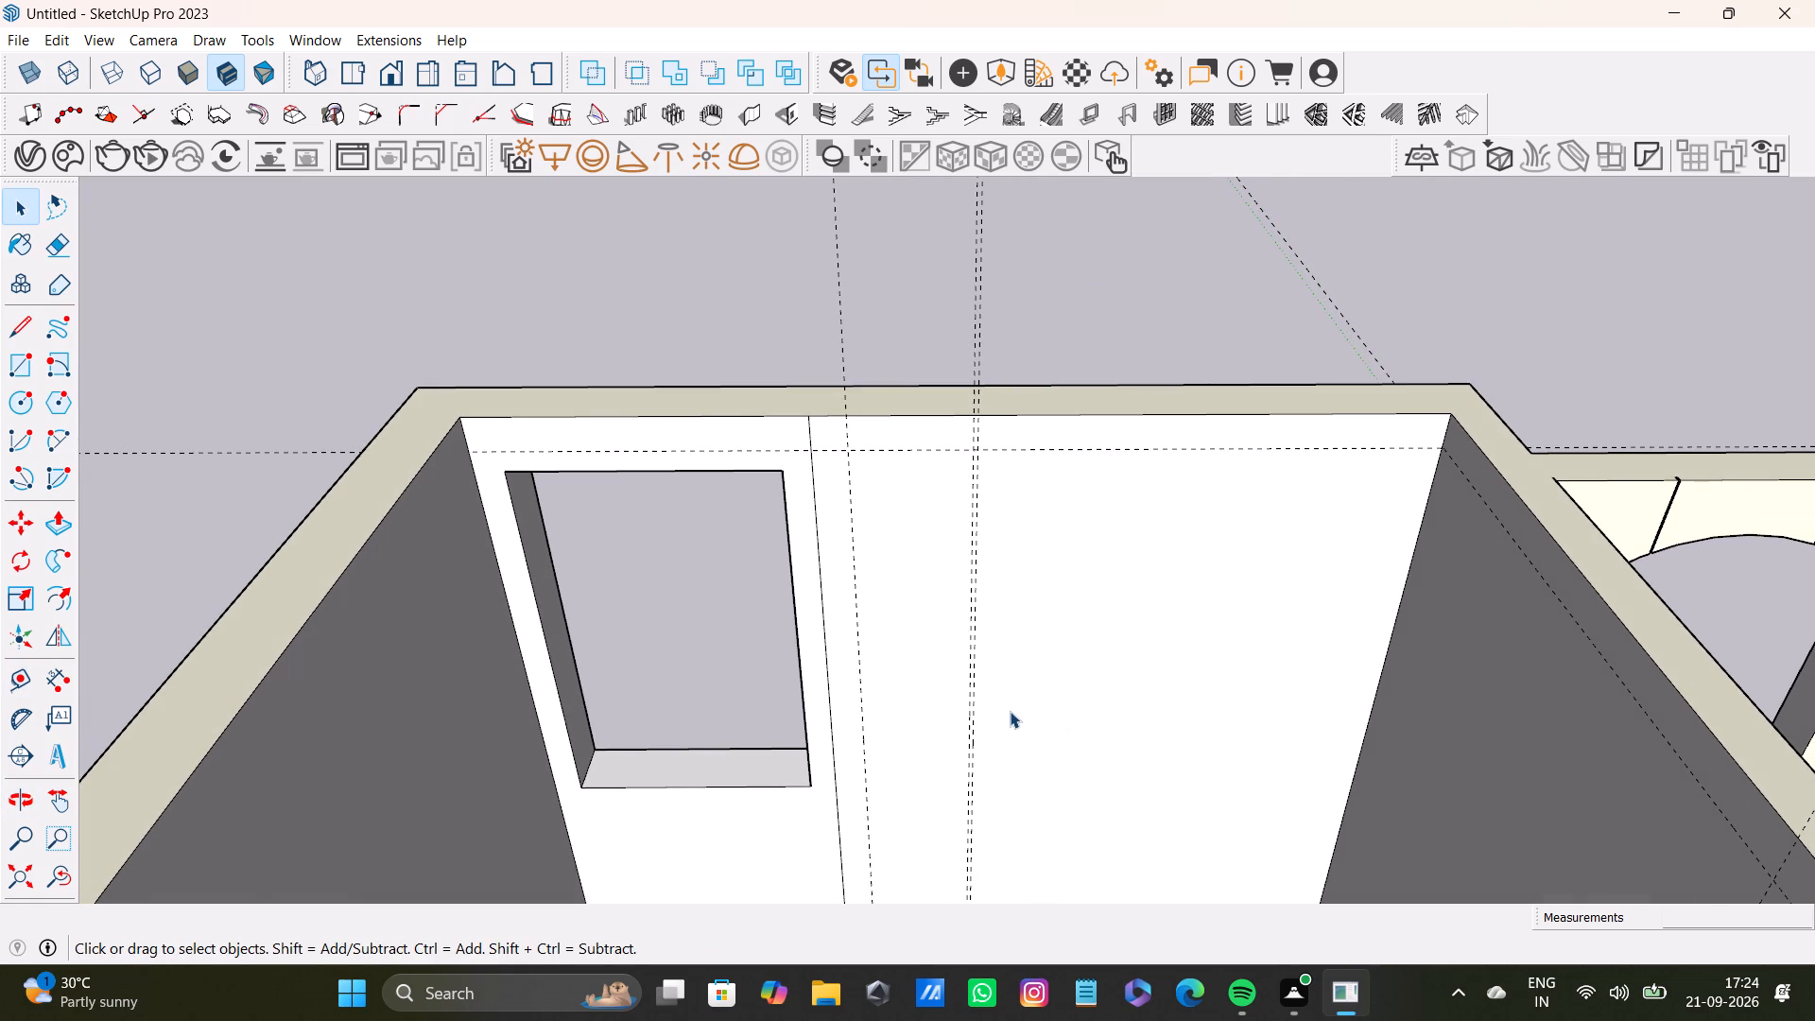
key("y")
scroll(985, 703, "up", 3)
key("t")
scroll(968, 727, "up", 6)
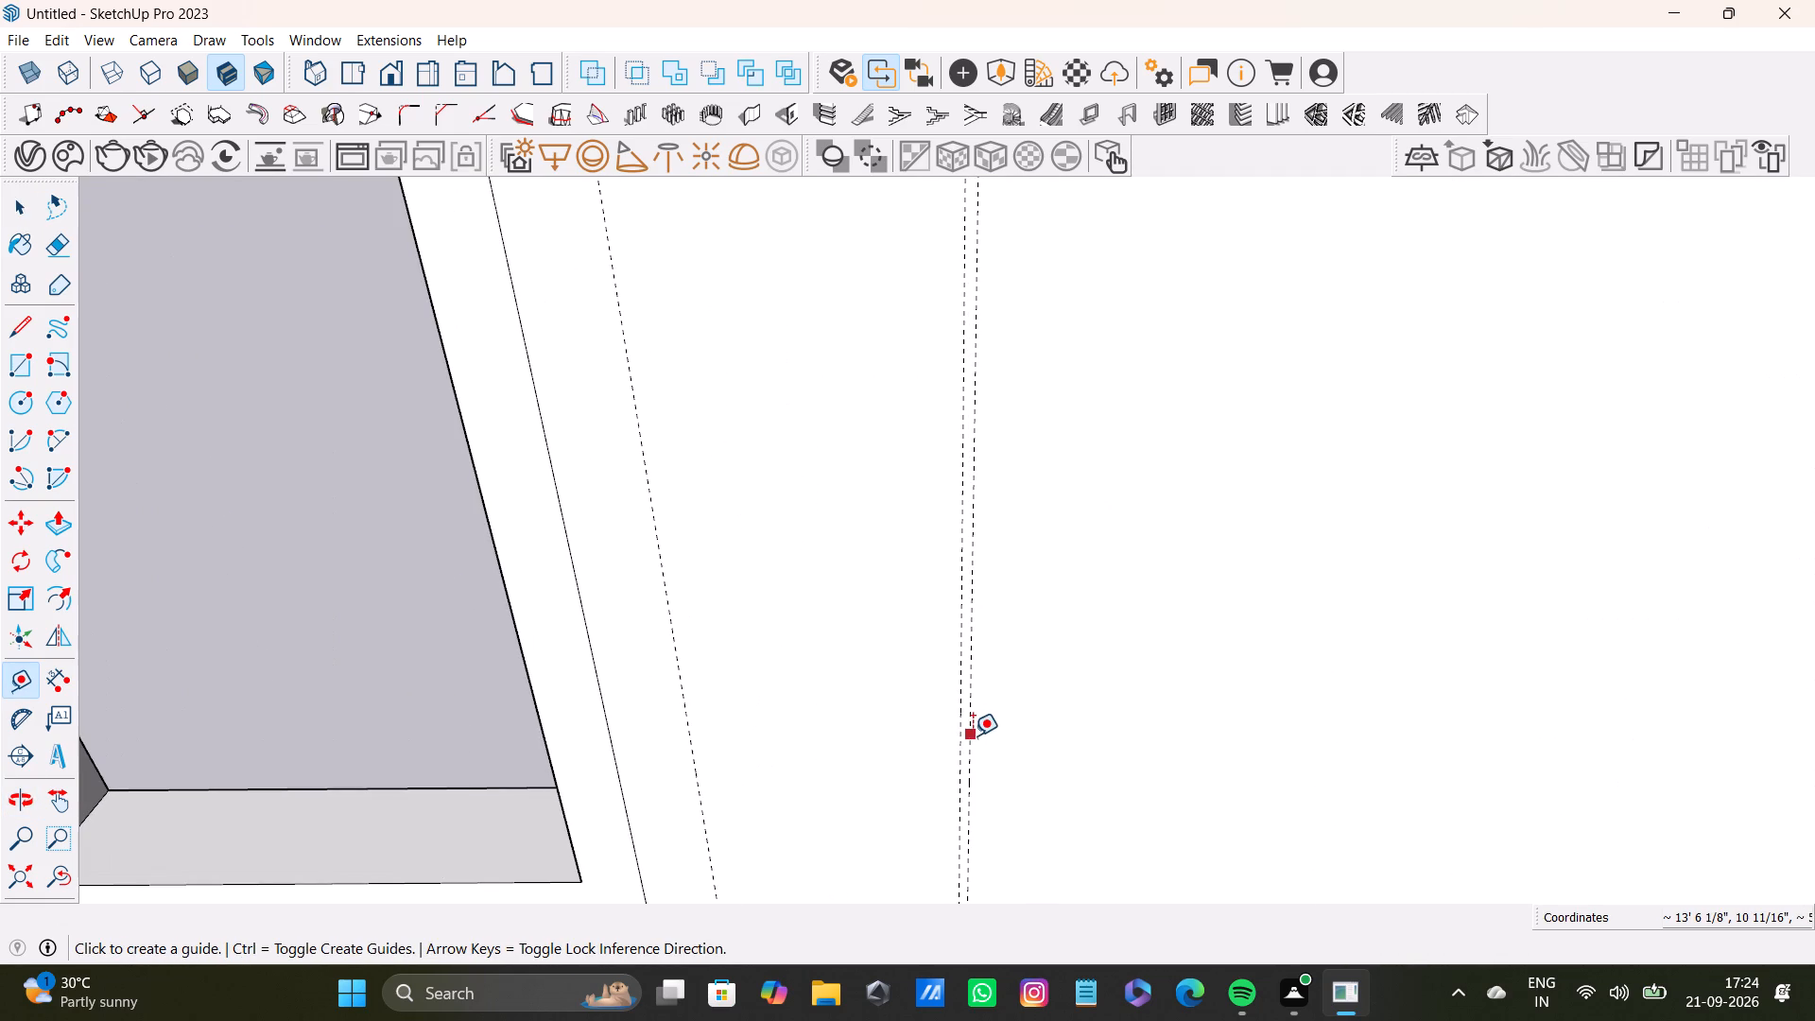
left_click_drag(971, 741, 1118, 786)
type("1'5")
key("shift+quotedbl")
key("Return")
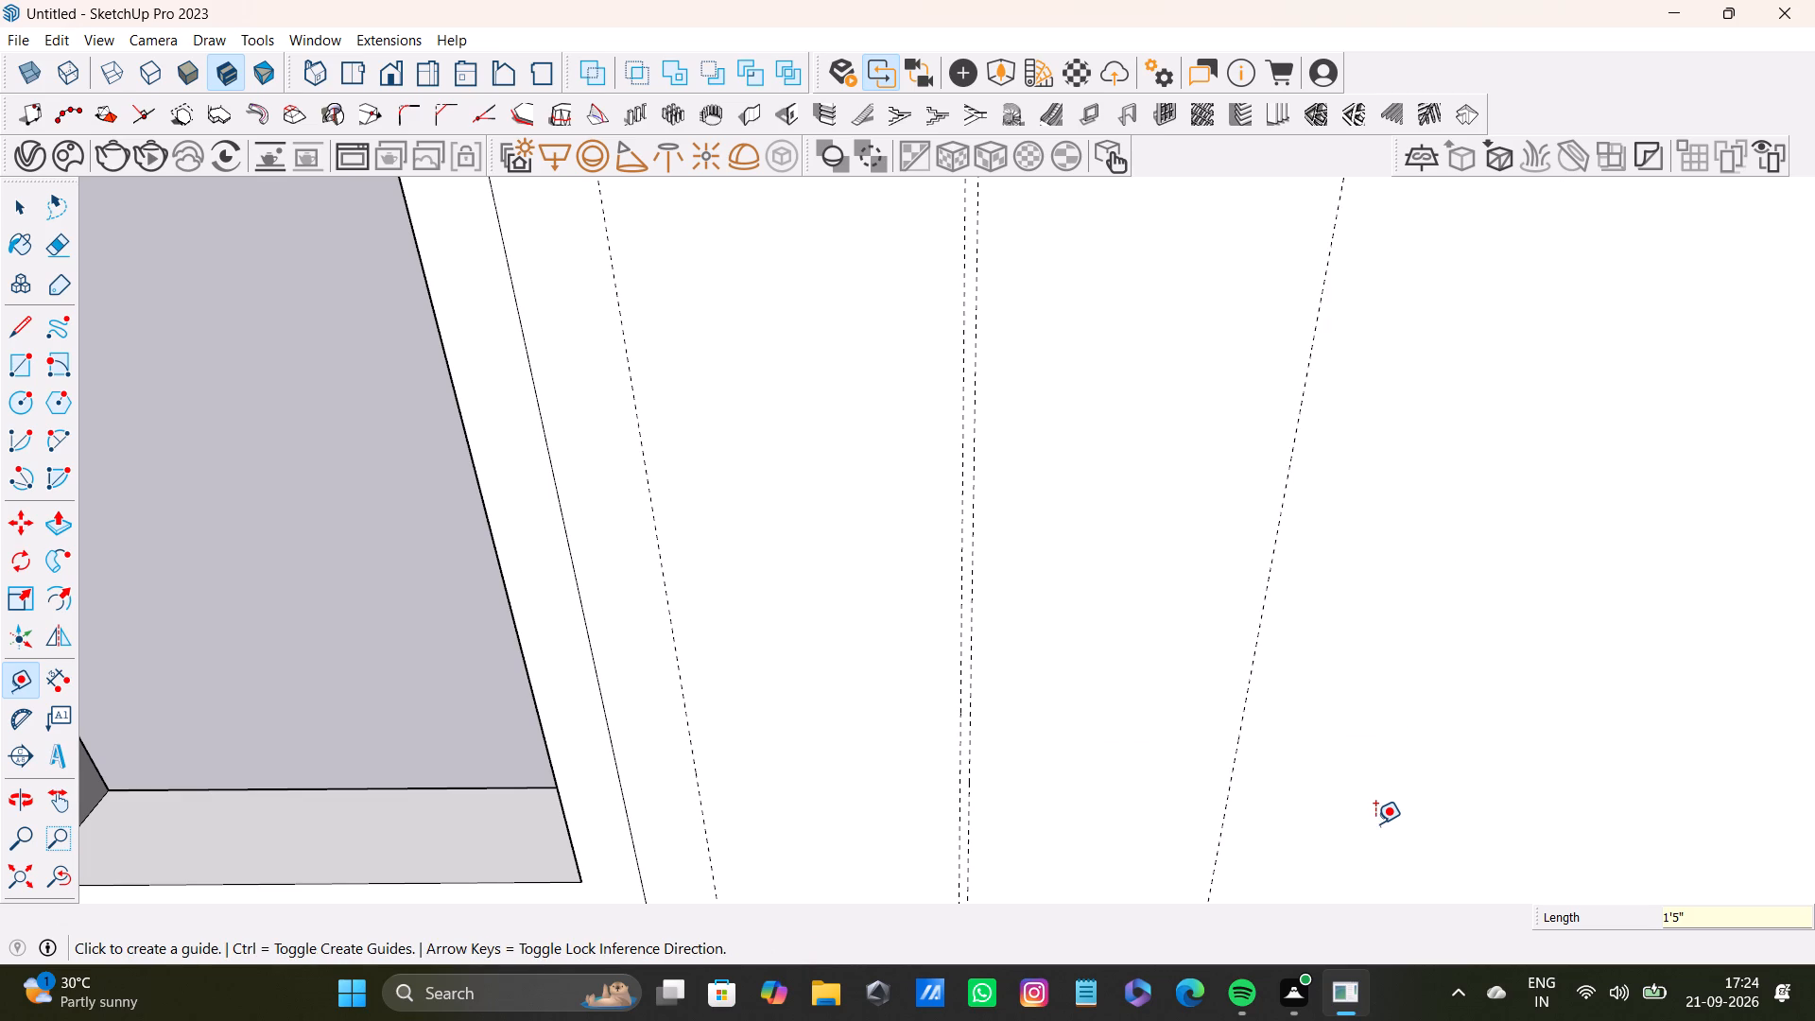
Place a parallel guide 0.4" beyond the second panel's guide, towards the corner.
scroll(1347, 810, "down", 6)
scroll(1197, 873, "down", 2)
middle_click_drag(1204, 847, 1043, 807, "shift")
scroll(1059, 763, "up", 4)
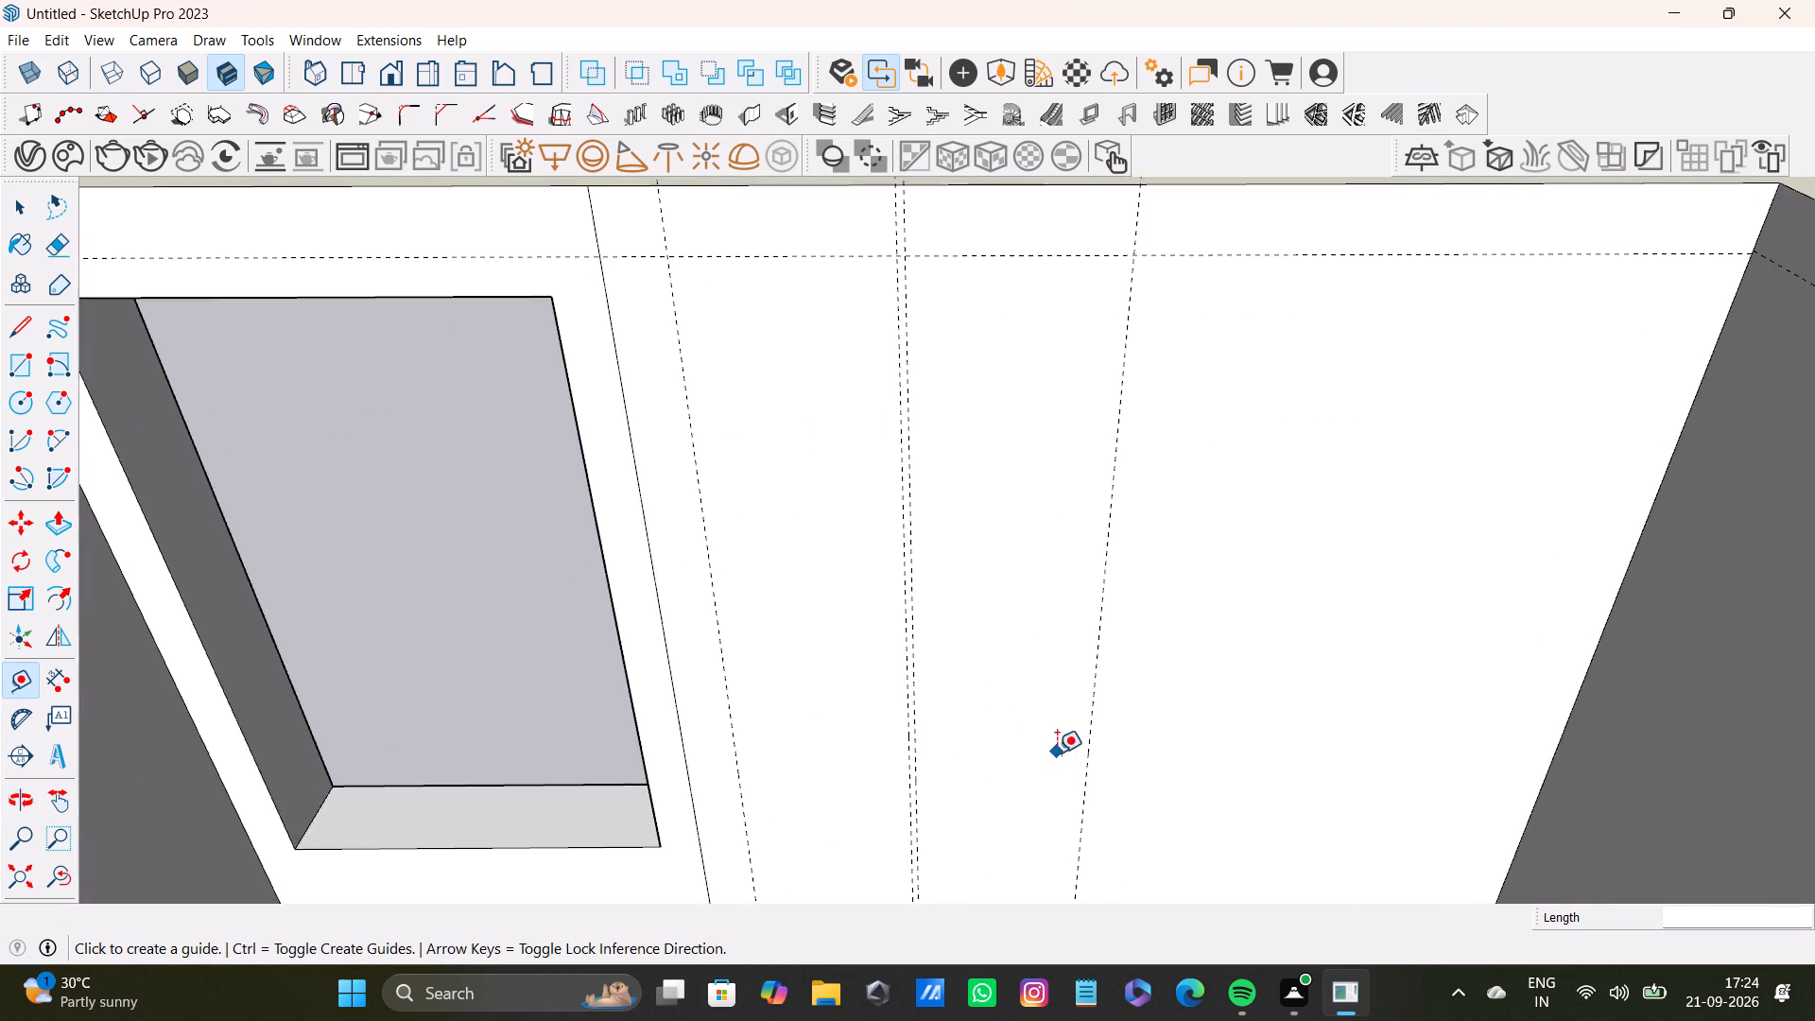
scroll(1057, 753, "up", 2)
left_click_drag(1097, 757, 1118, 762)
type("0.4")
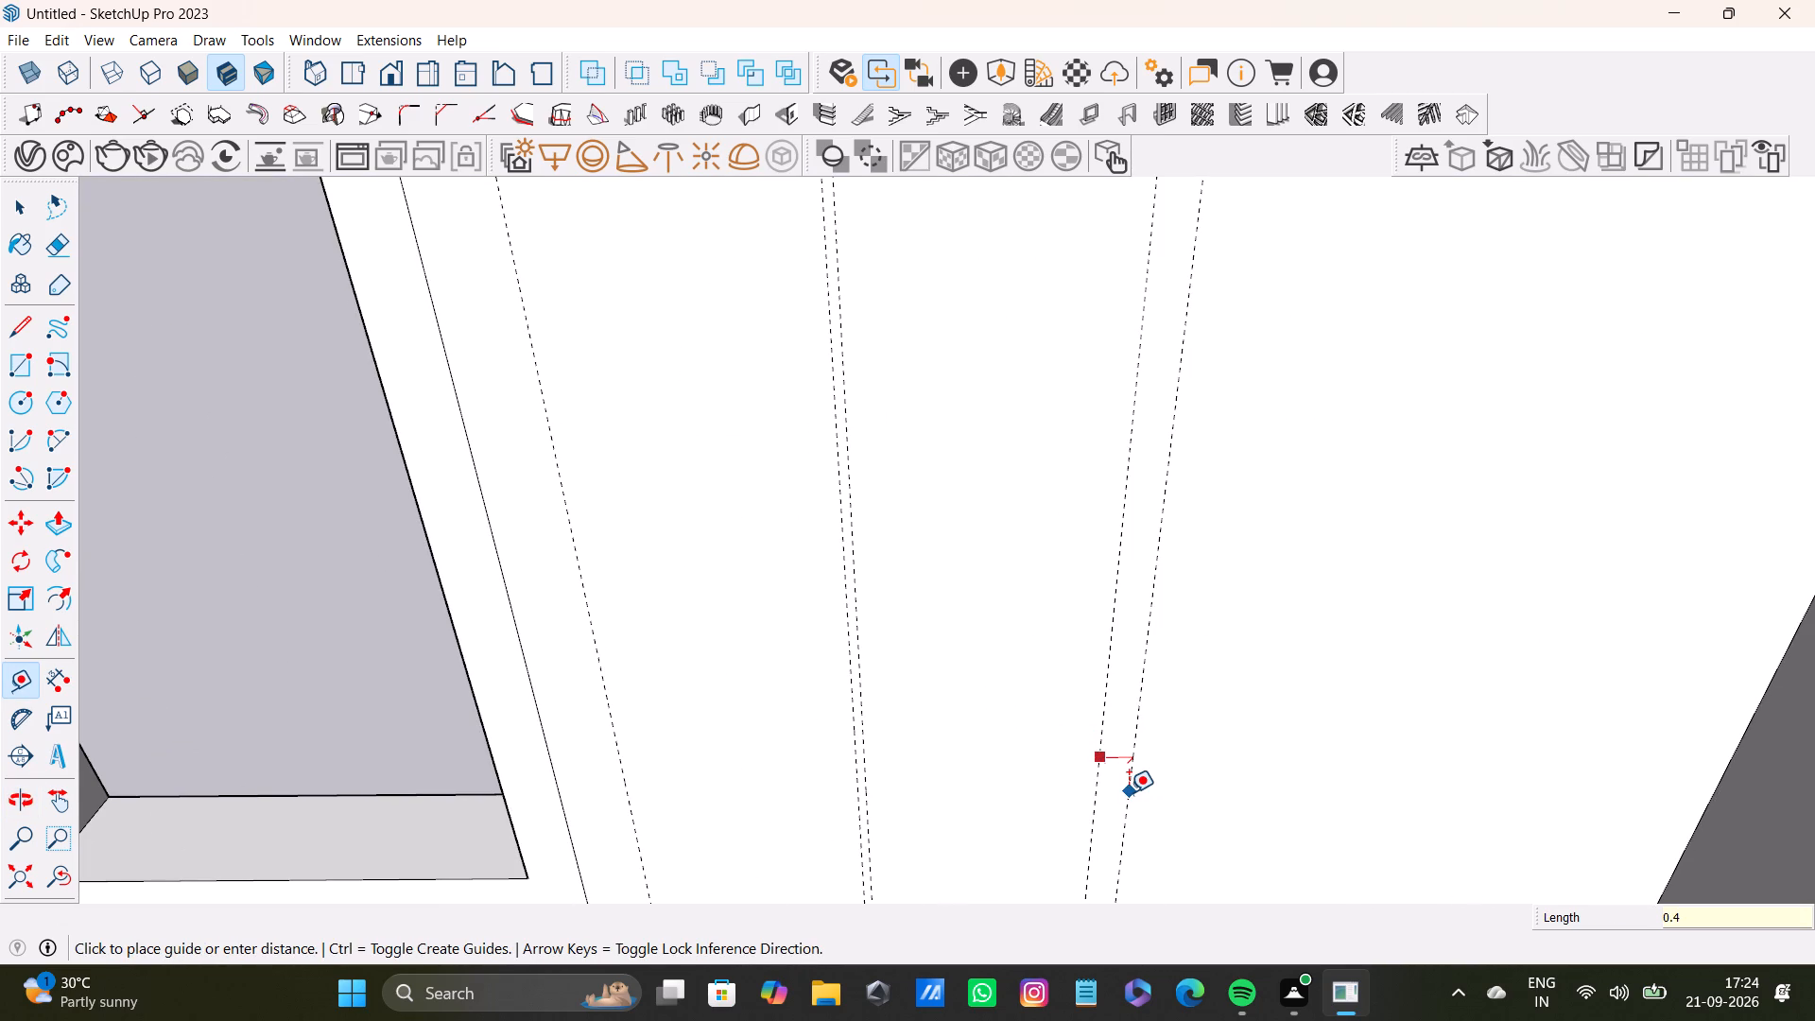
key("shift+quotedbl")
key("Return")
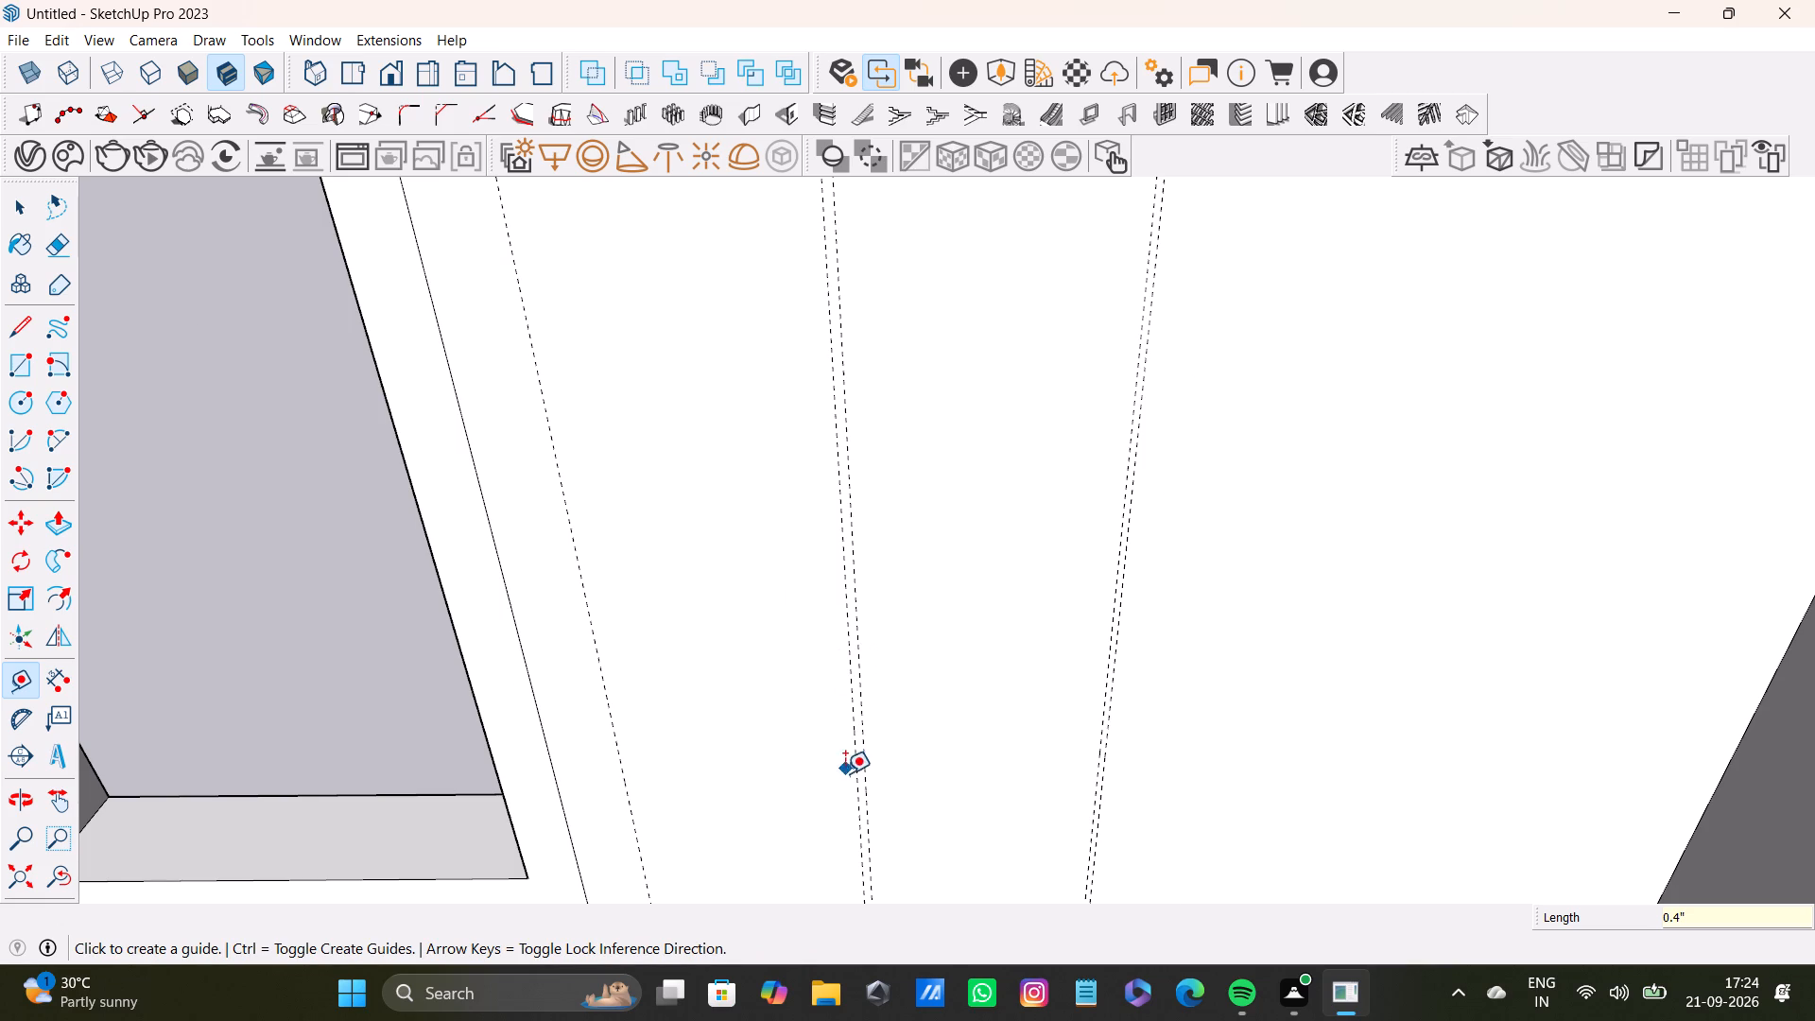
Measure the gap between the two guides of the first close pair.
scroll(845, 773, "up", 12)
left_click(848, 713)
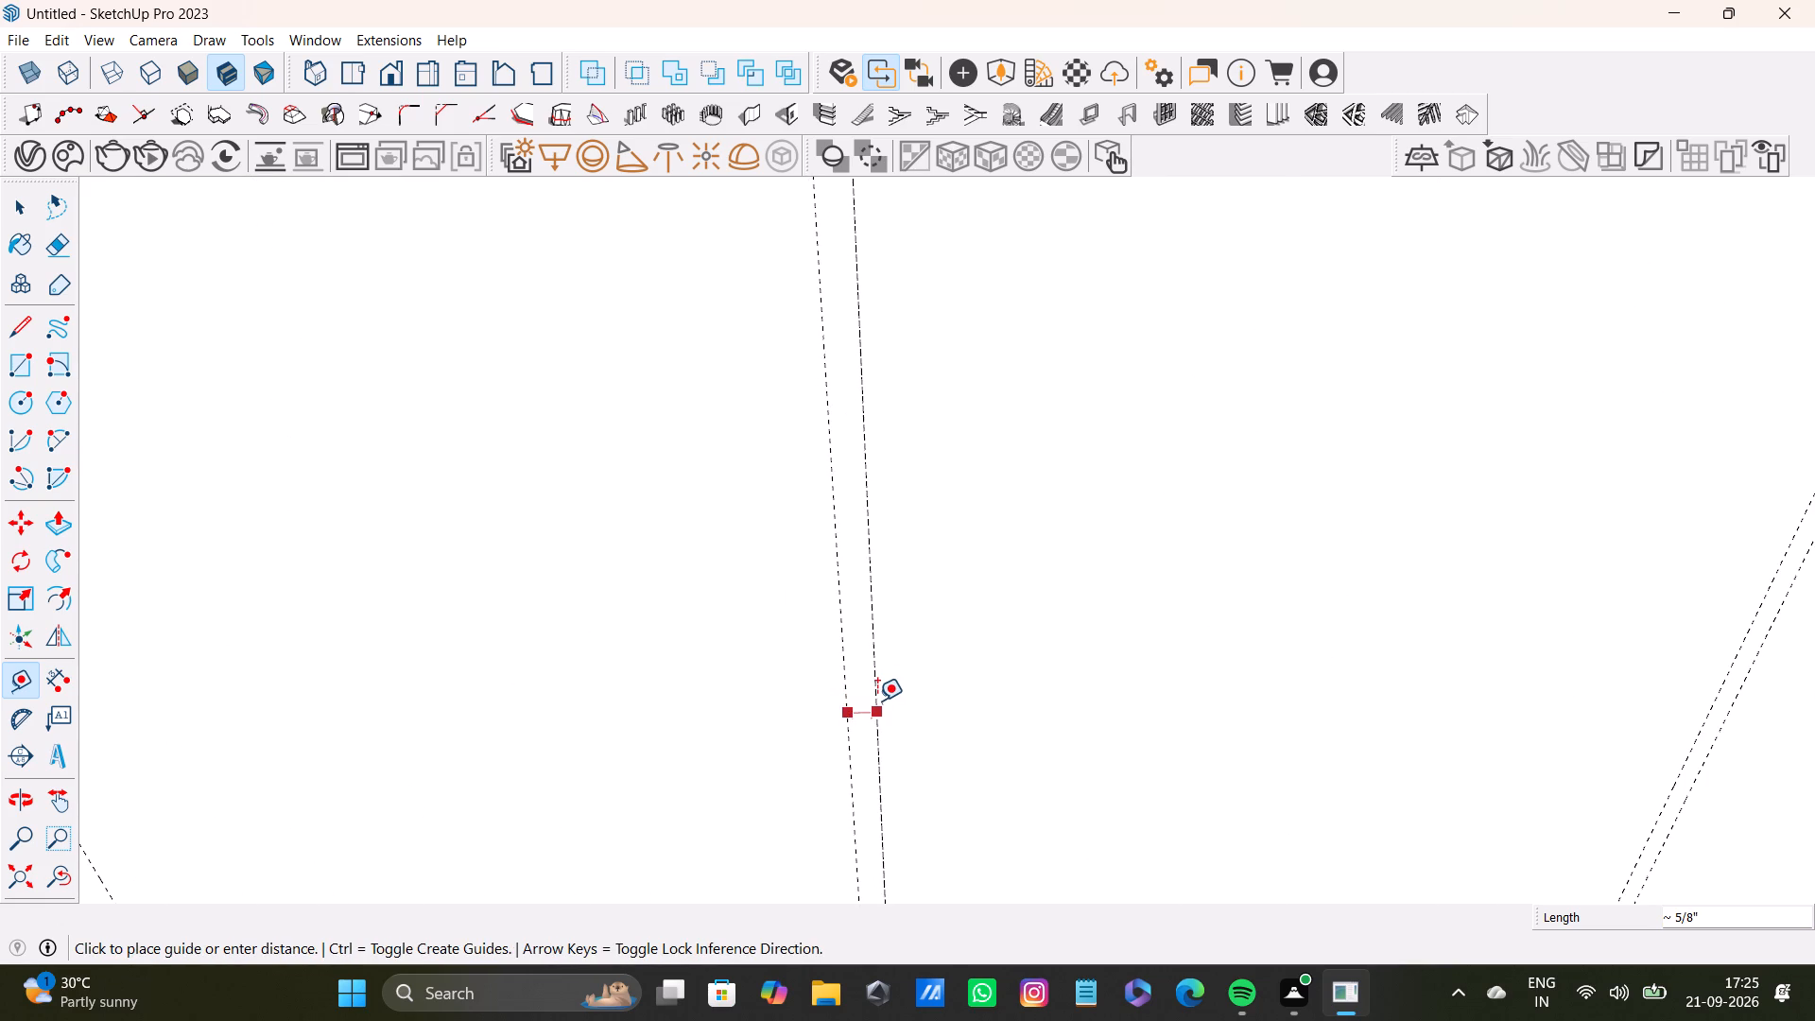
scroll(877, 701, "down", 7)
key("space")
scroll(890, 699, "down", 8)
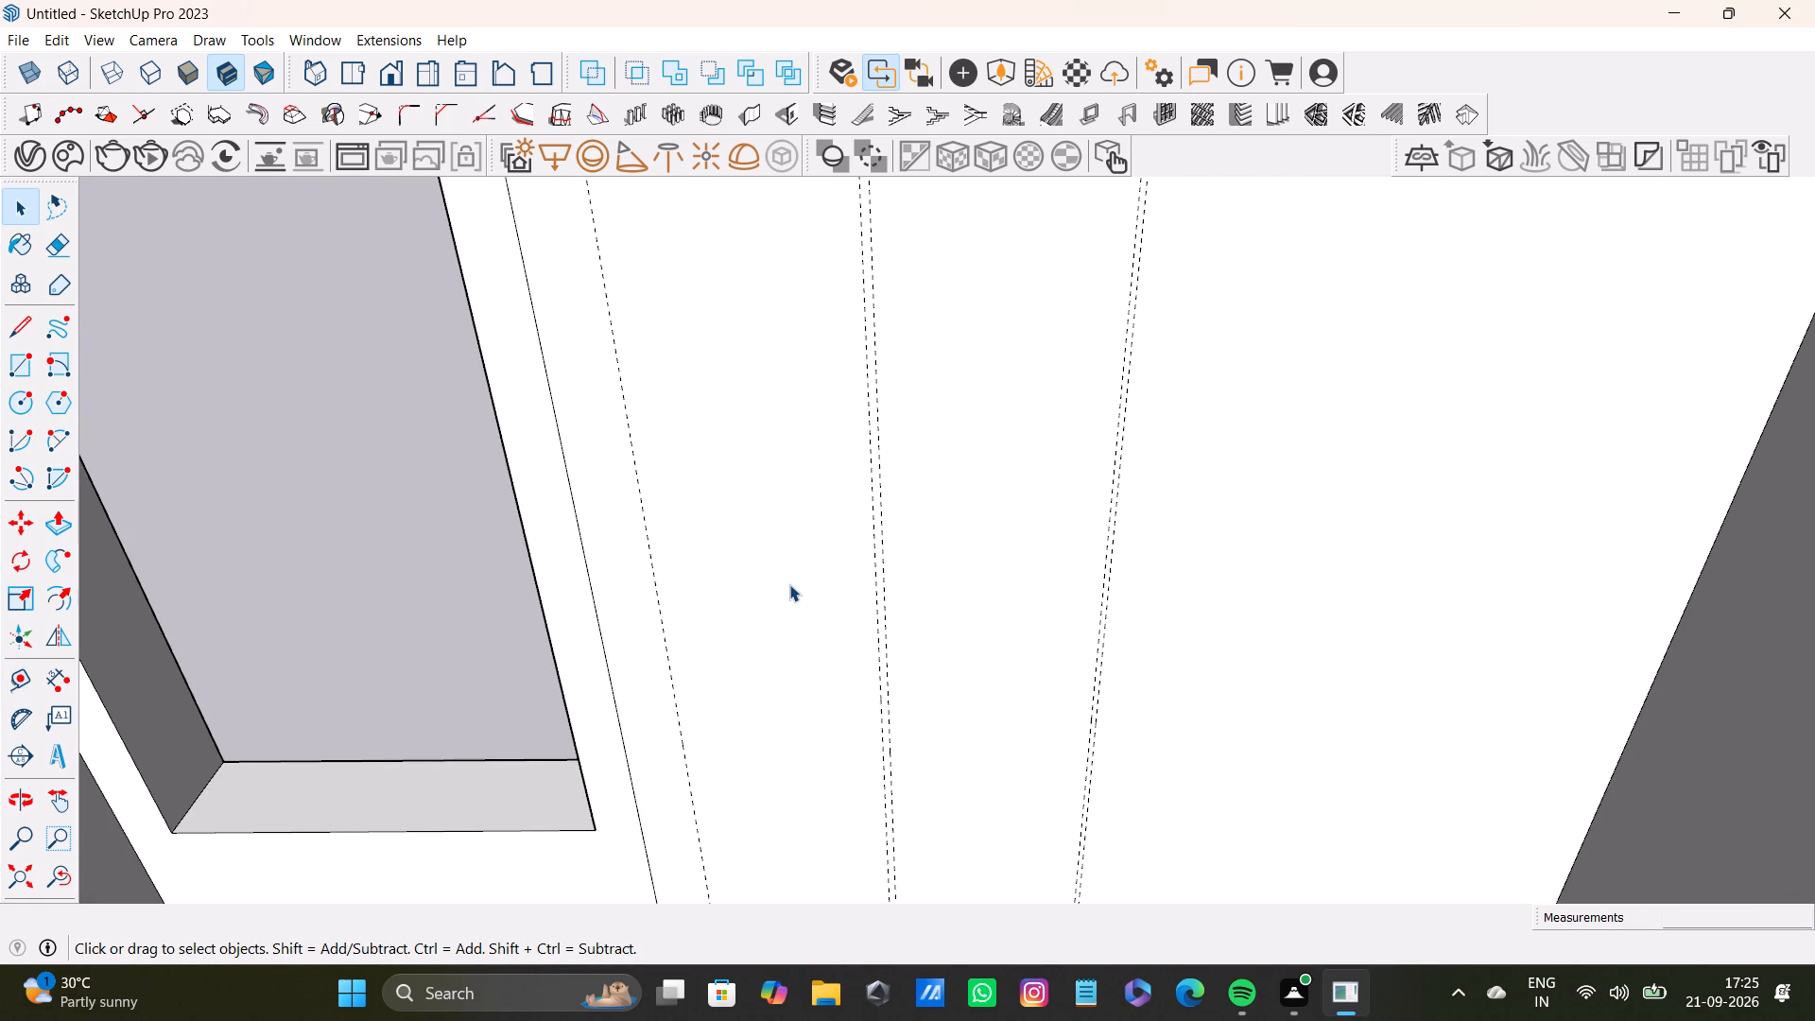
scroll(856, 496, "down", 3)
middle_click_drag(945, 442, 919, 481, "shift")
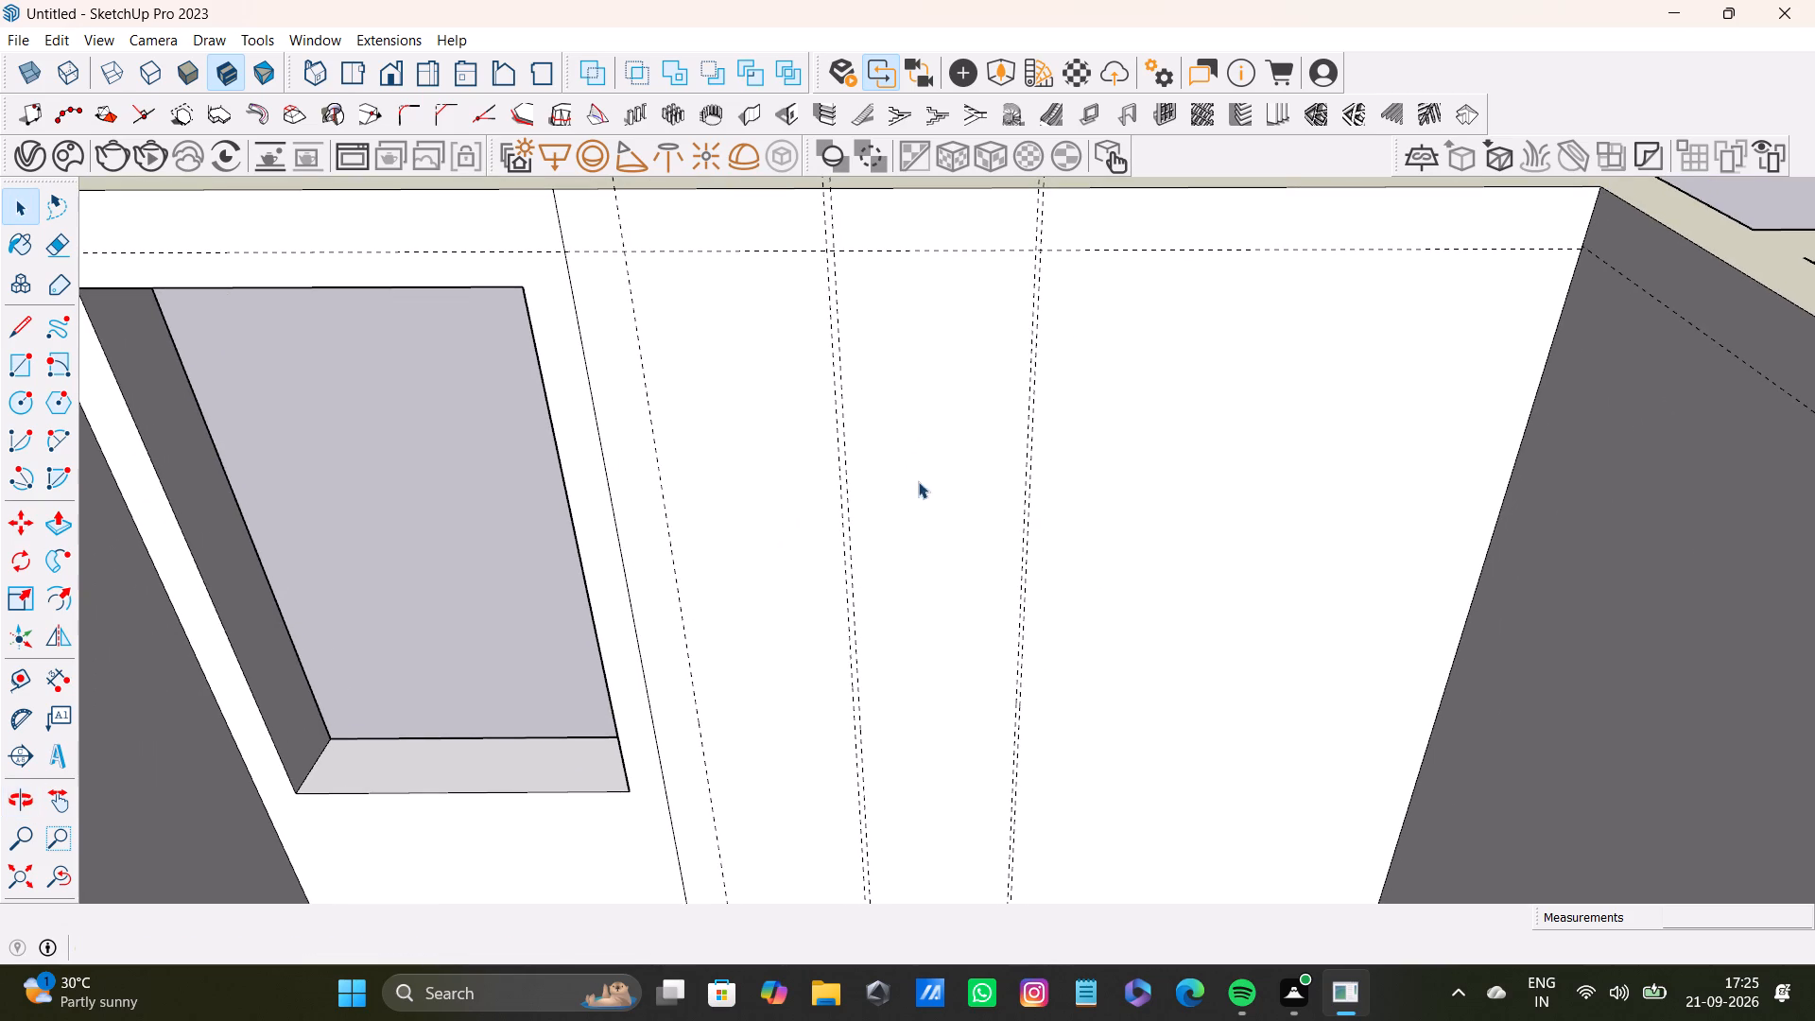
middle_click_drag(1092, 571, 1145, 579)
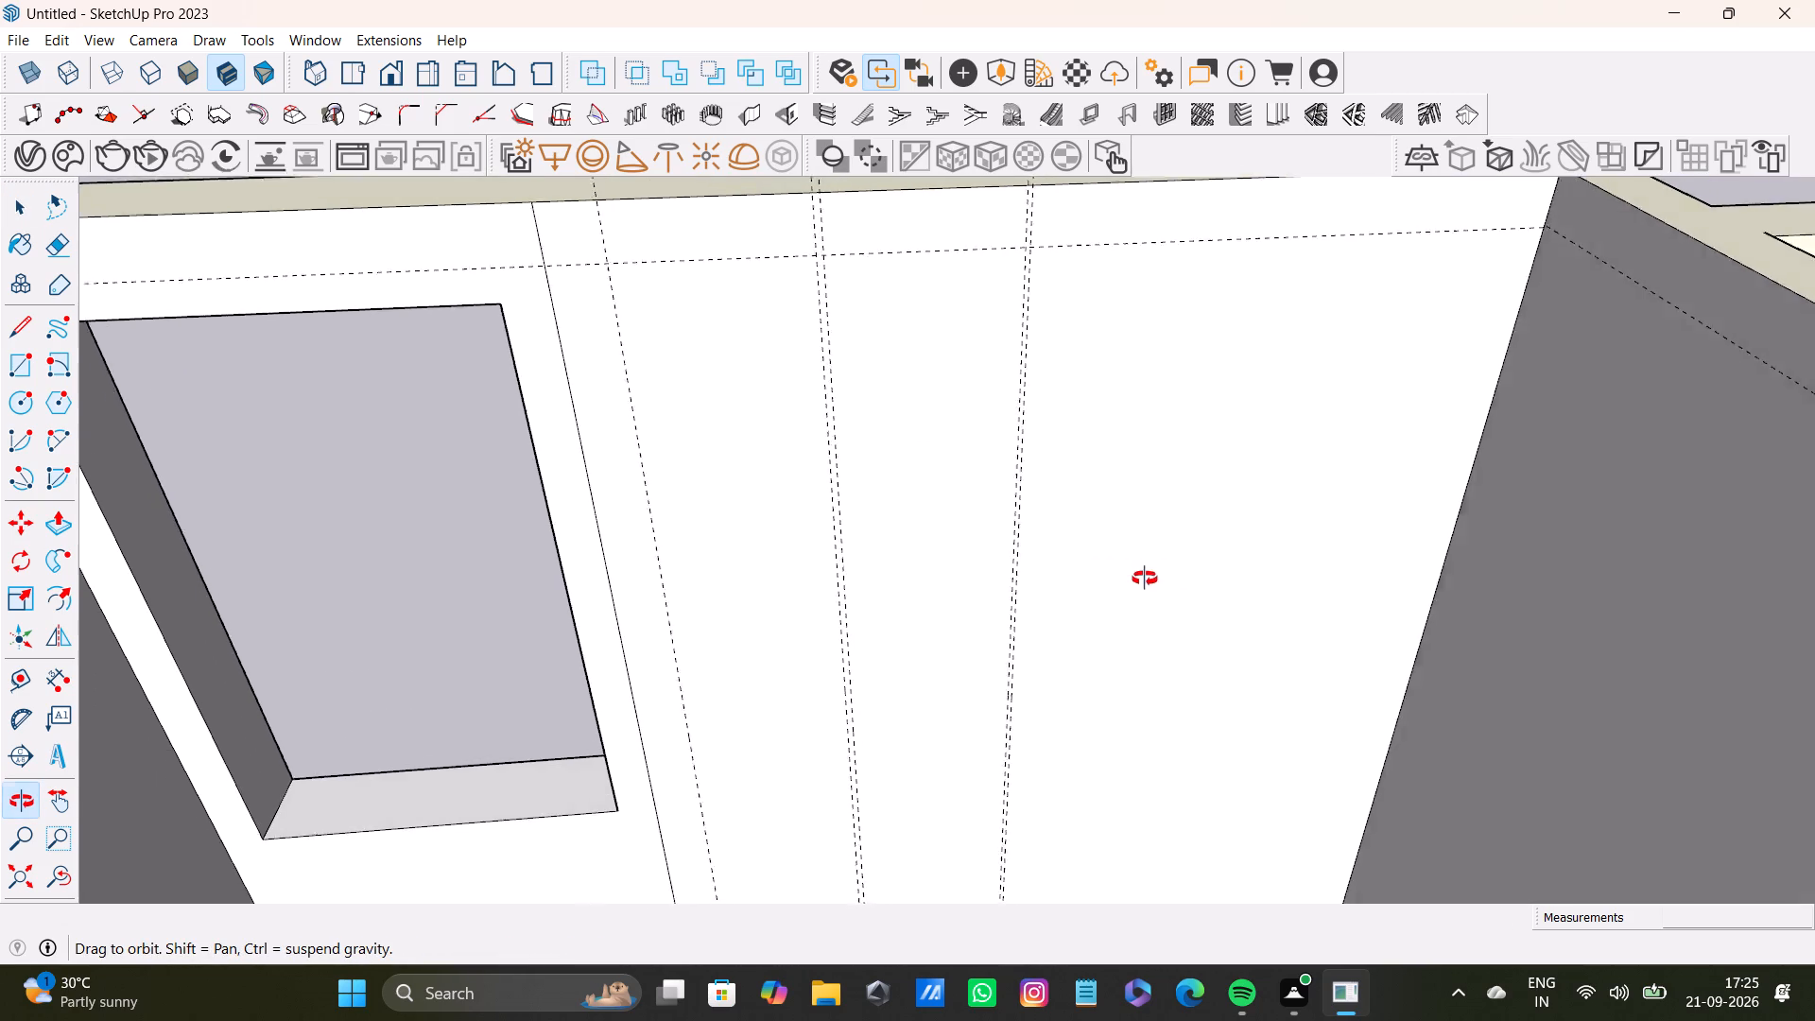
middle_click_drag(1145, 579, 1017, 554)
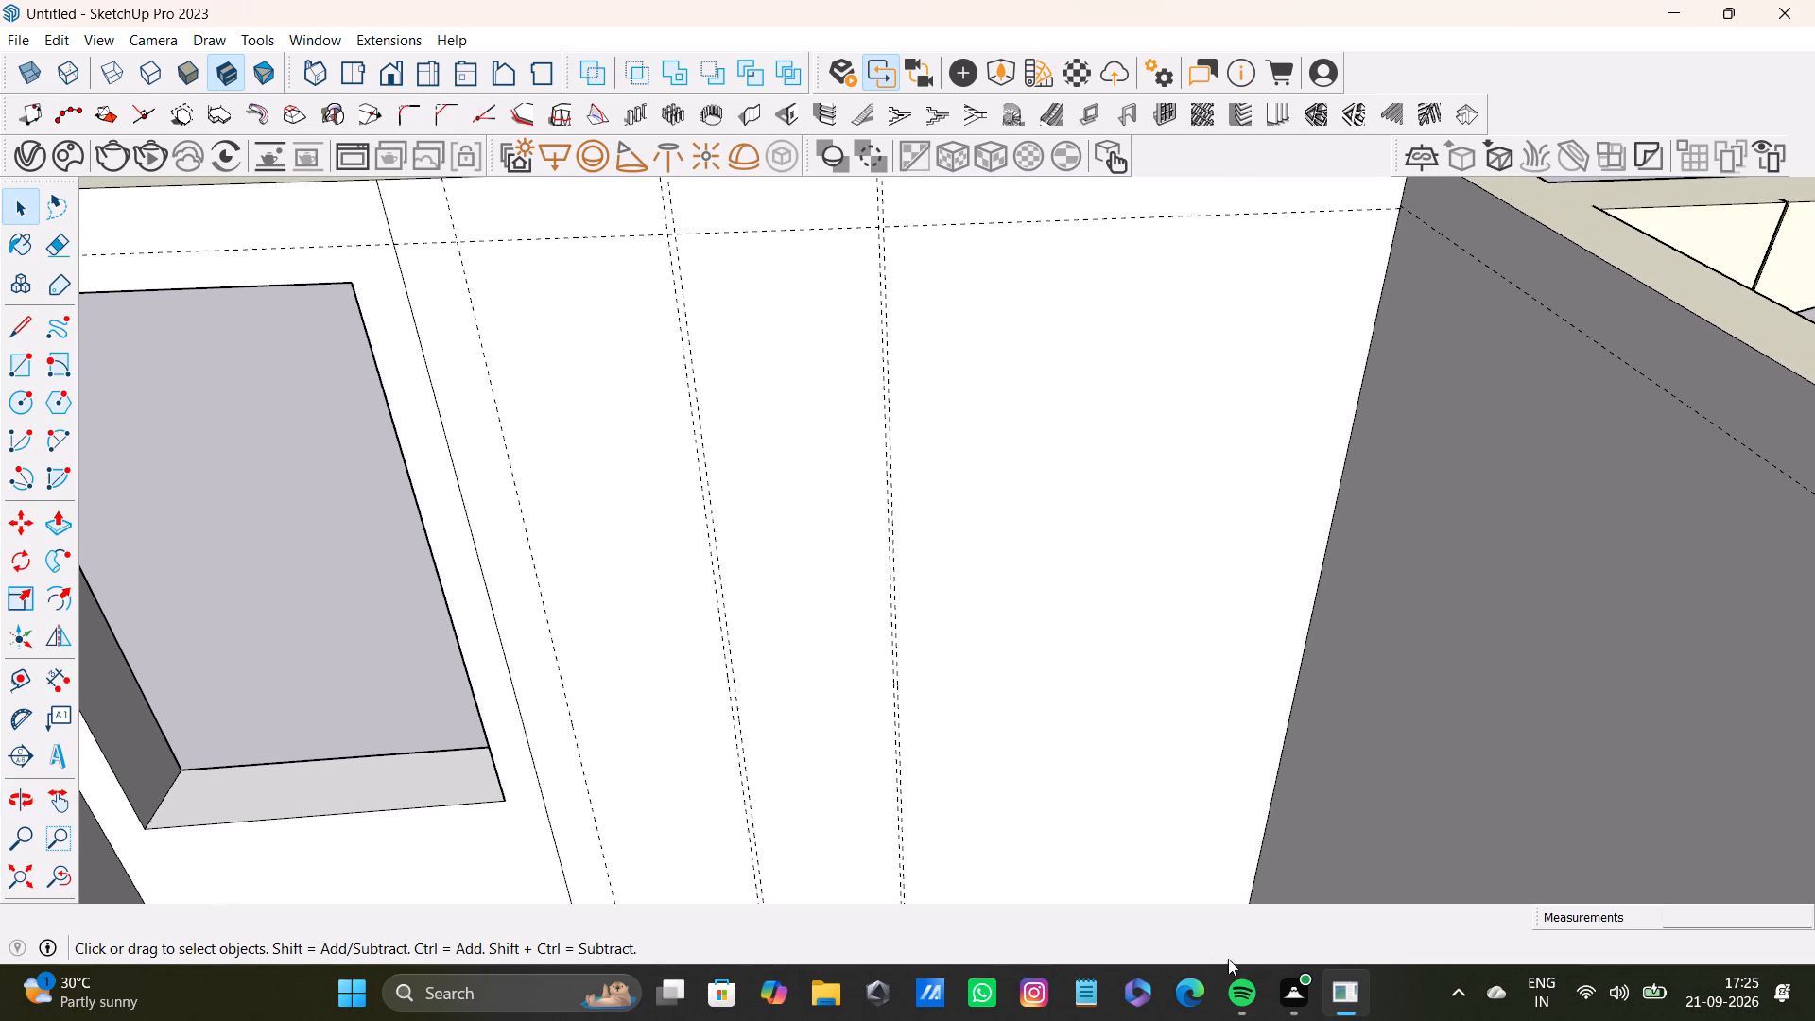
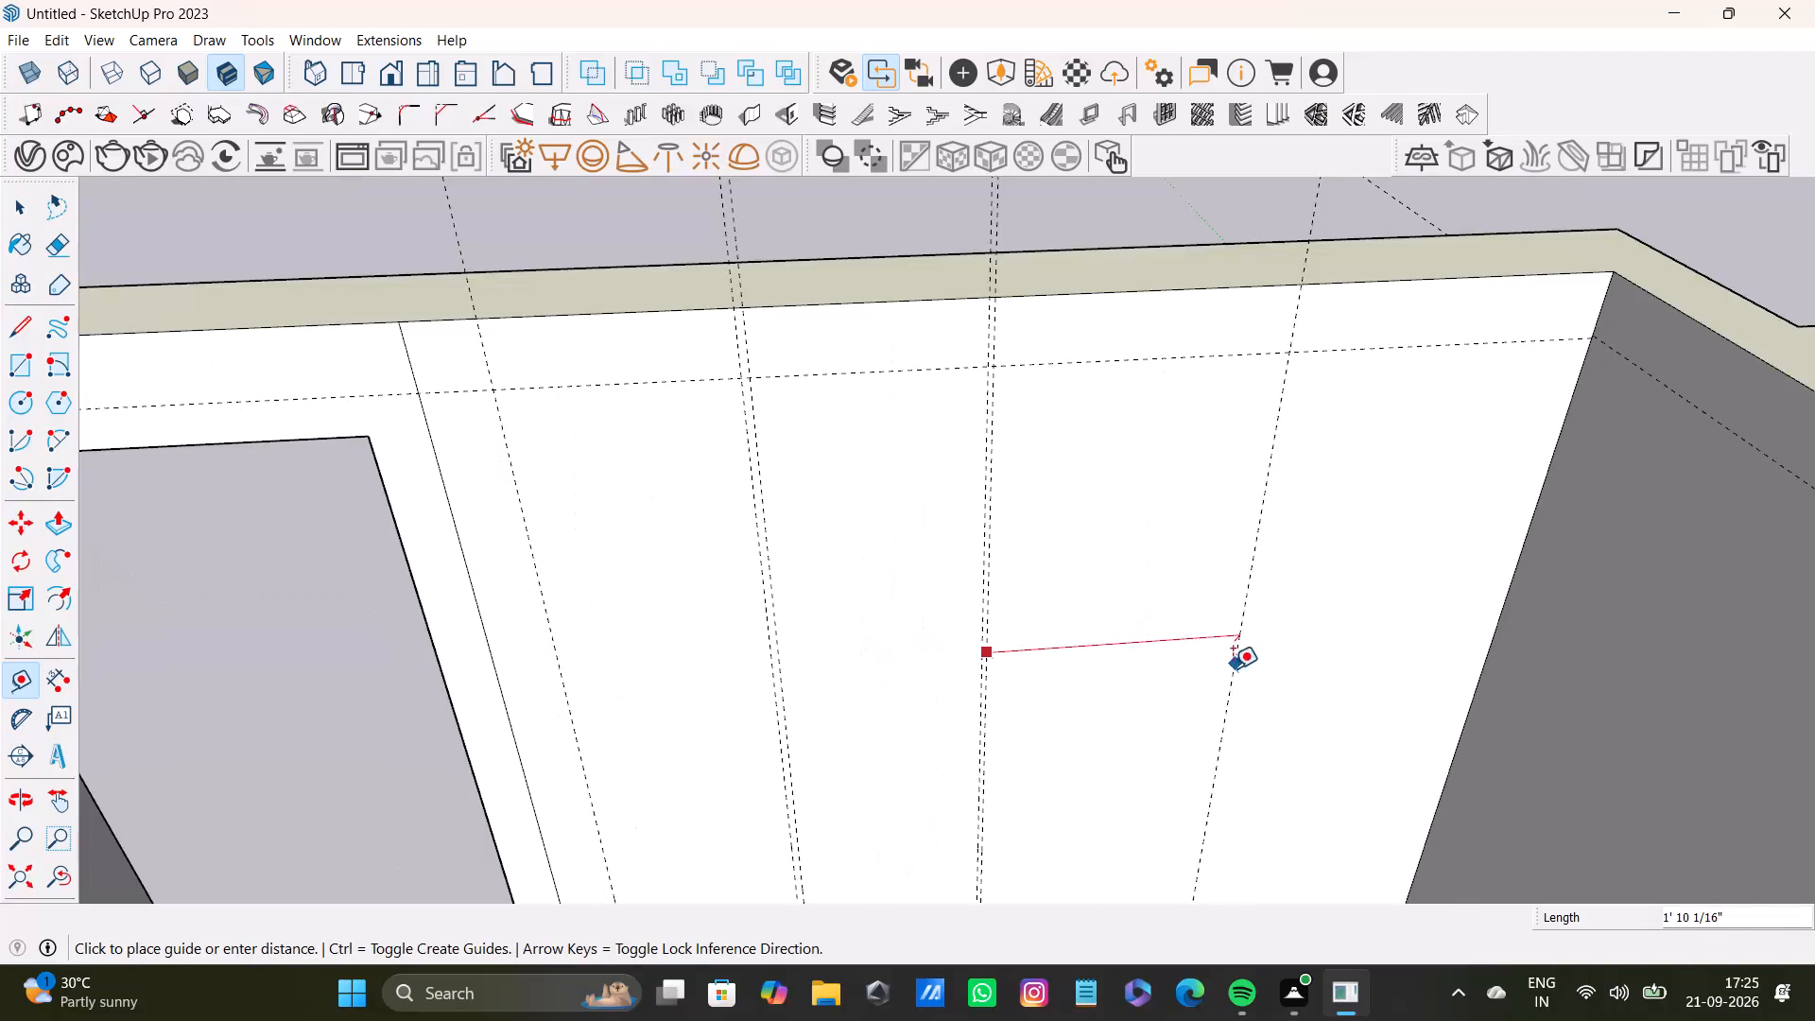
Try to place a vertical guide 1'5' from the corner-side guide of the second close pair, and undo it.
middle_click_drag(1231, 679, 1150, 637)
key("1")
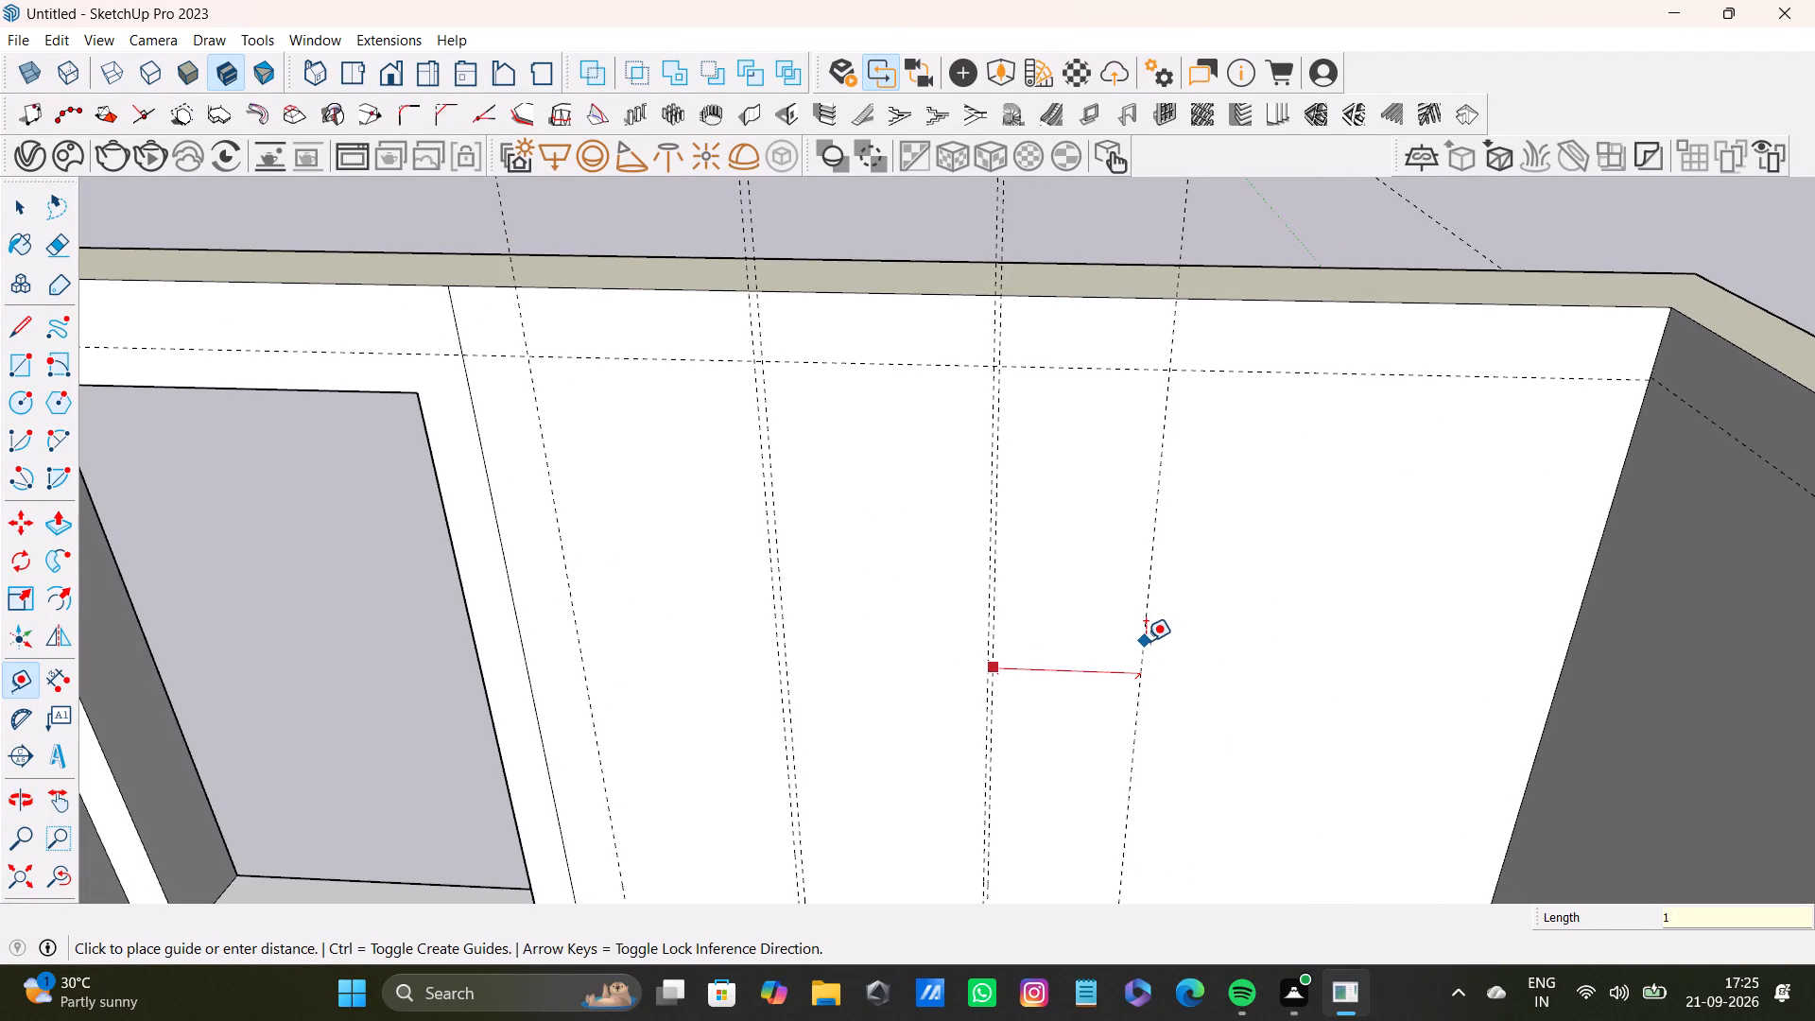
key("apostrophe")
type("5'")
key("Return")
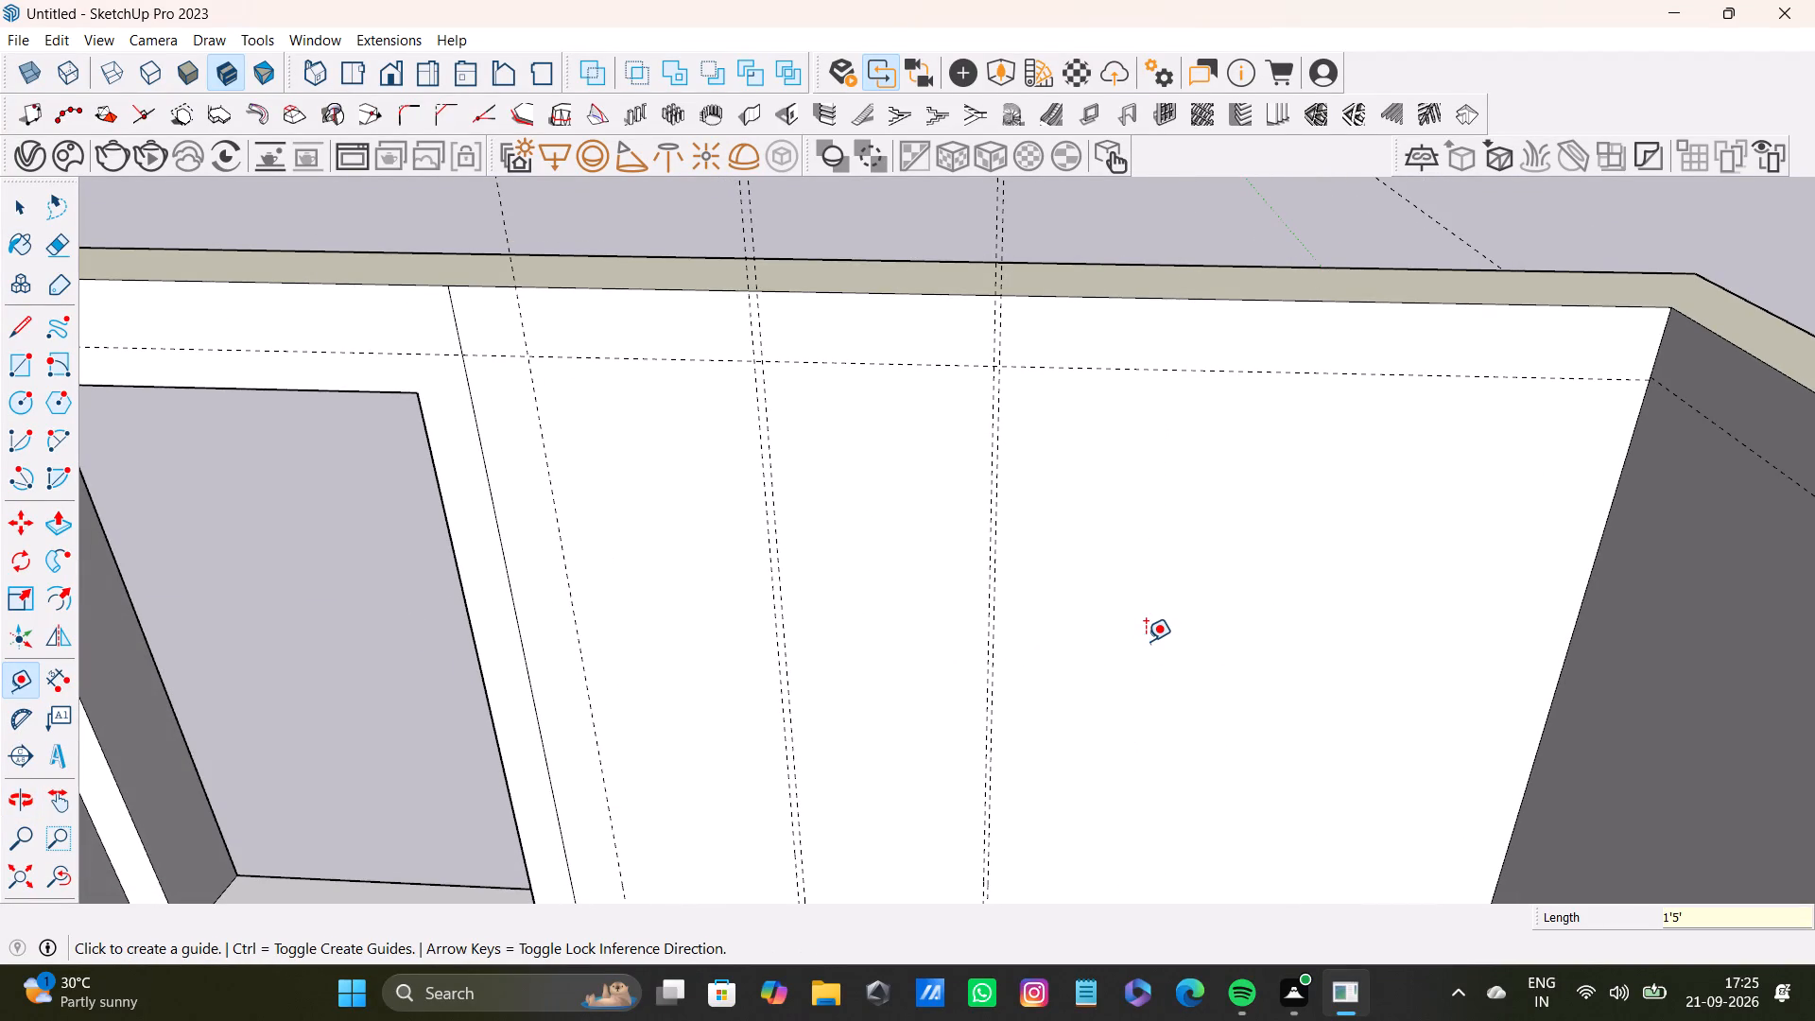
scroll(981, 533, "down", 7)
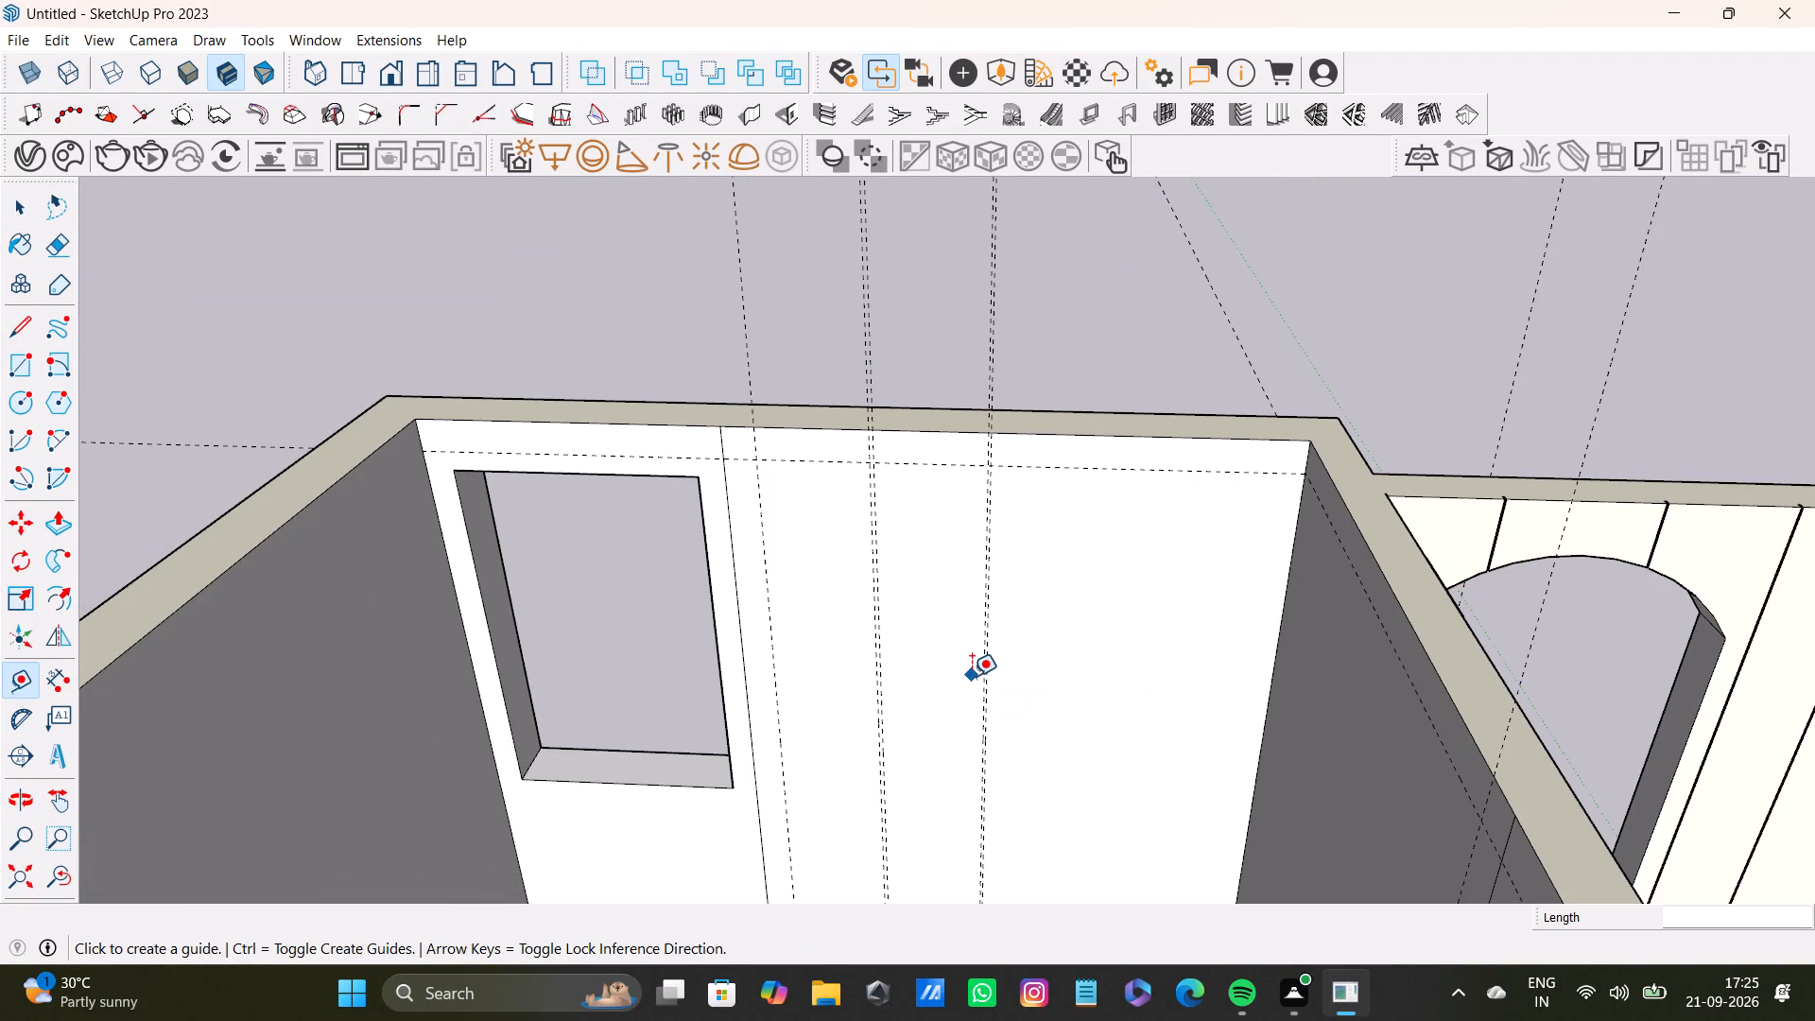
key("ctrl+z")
Place a vertical guide 1'5" from the corner-side guide of the second close pair to mark the third panel's width.
scroll(1001, 656, "up", 6, "ctrl")
left_click_drag(981, 684, 1058, 702)
scroll(1306, 739, "down", 3)
middle_click_drag(1250, 749, 1104, 597)
type("1'5\"")
key("Return")
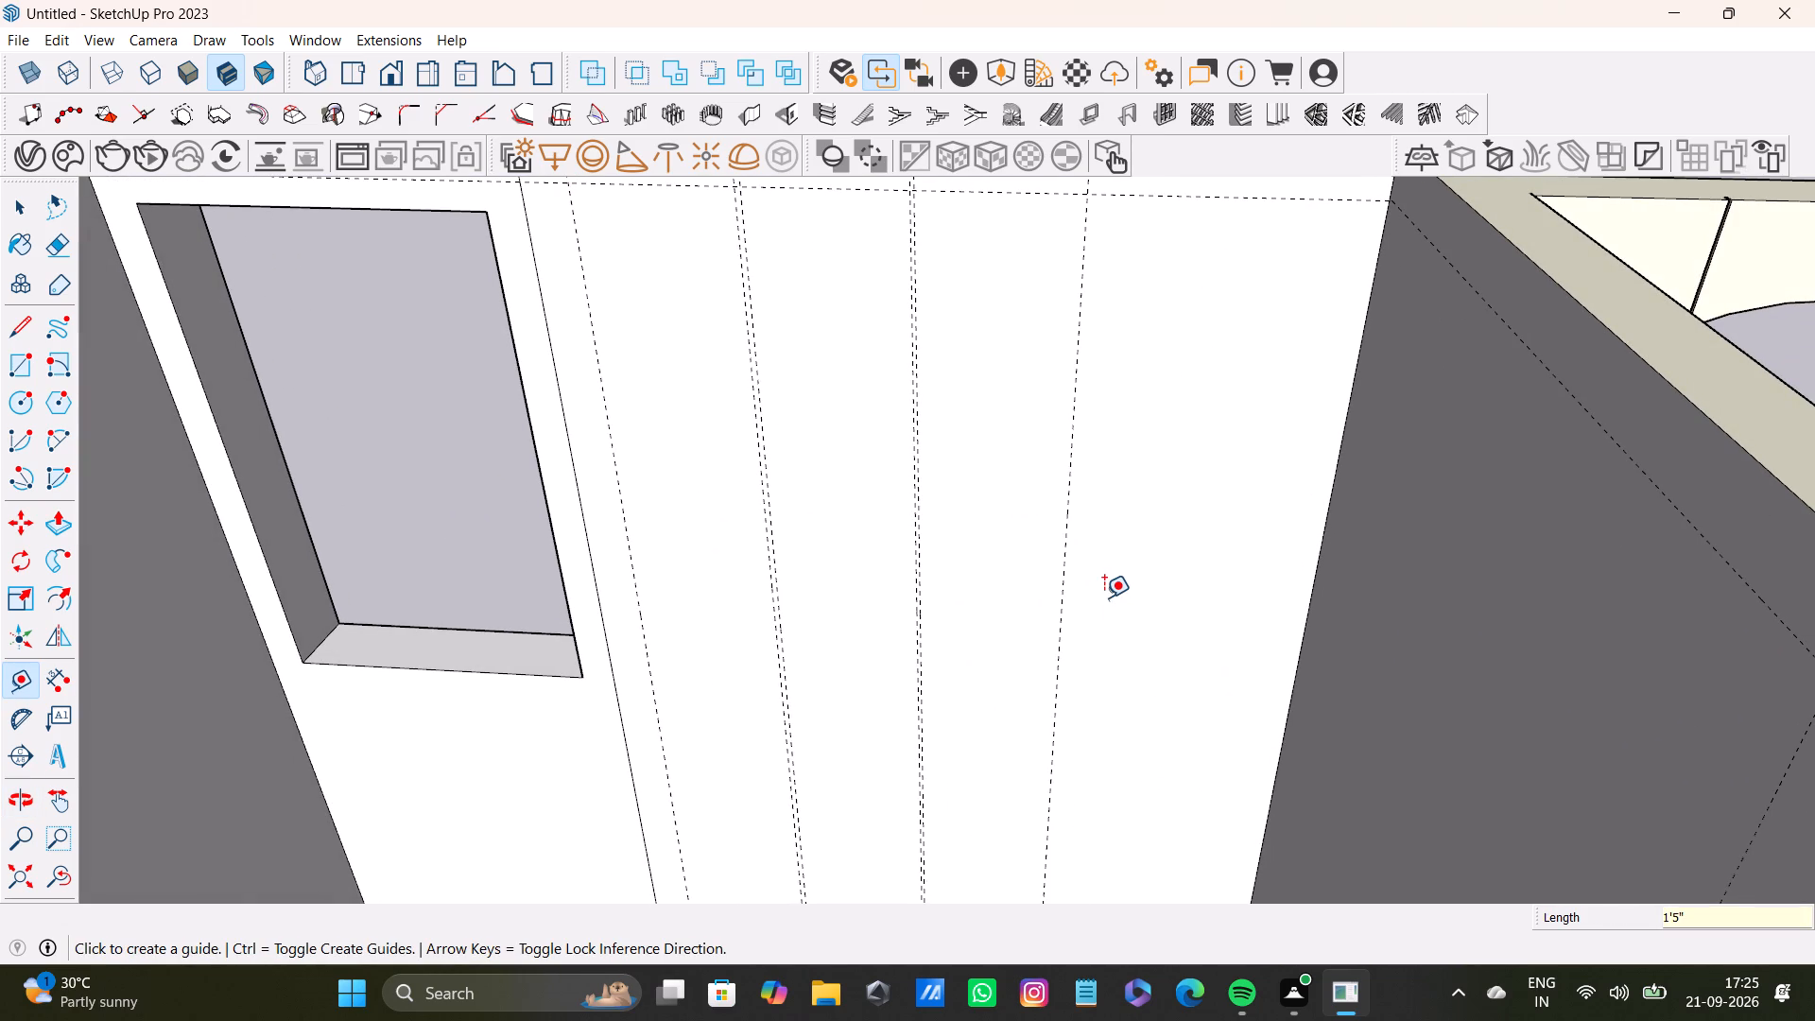
Place a parallel guide 0.4" beyond the third panel's guide, towards the corner.
left_click(1065, 619)
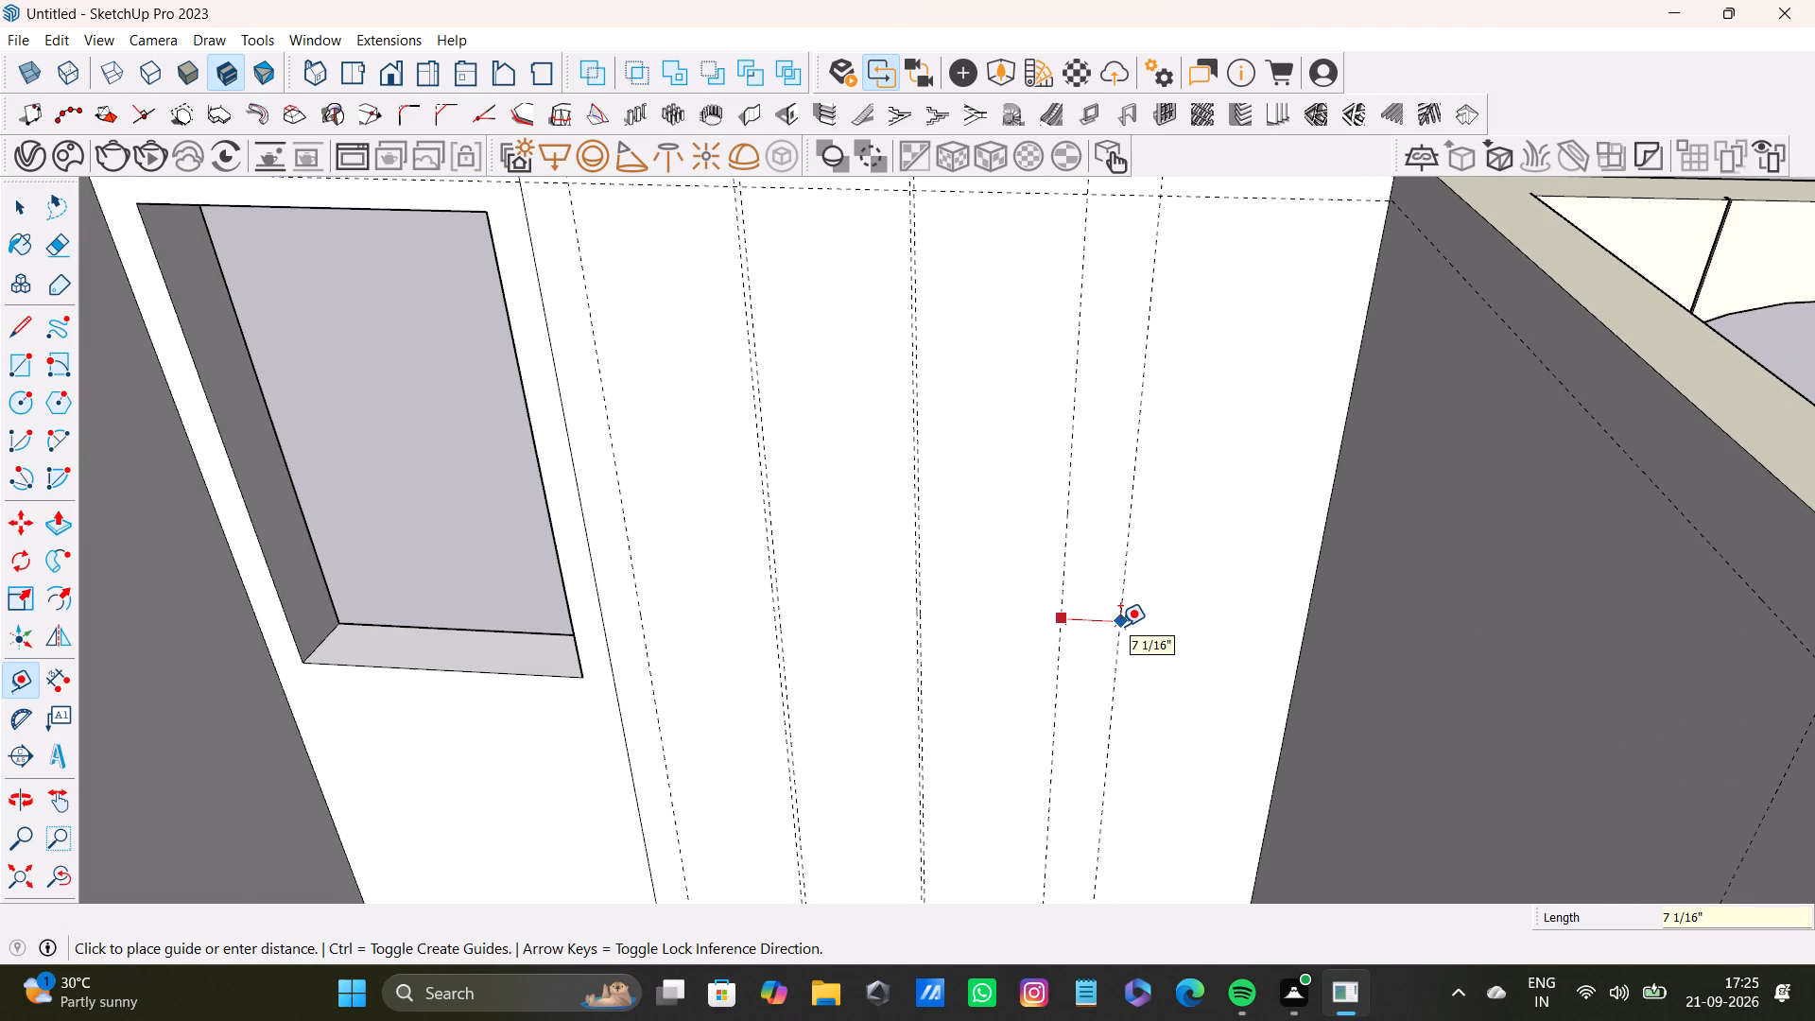
type("0.4")
key("shift+quotedbl")
key("Return")
Place a vertical guide 1'5" from the corner-side guide of the third close pair to mark the fourth panel's width.
scroll(1011, 599, "up", 6)
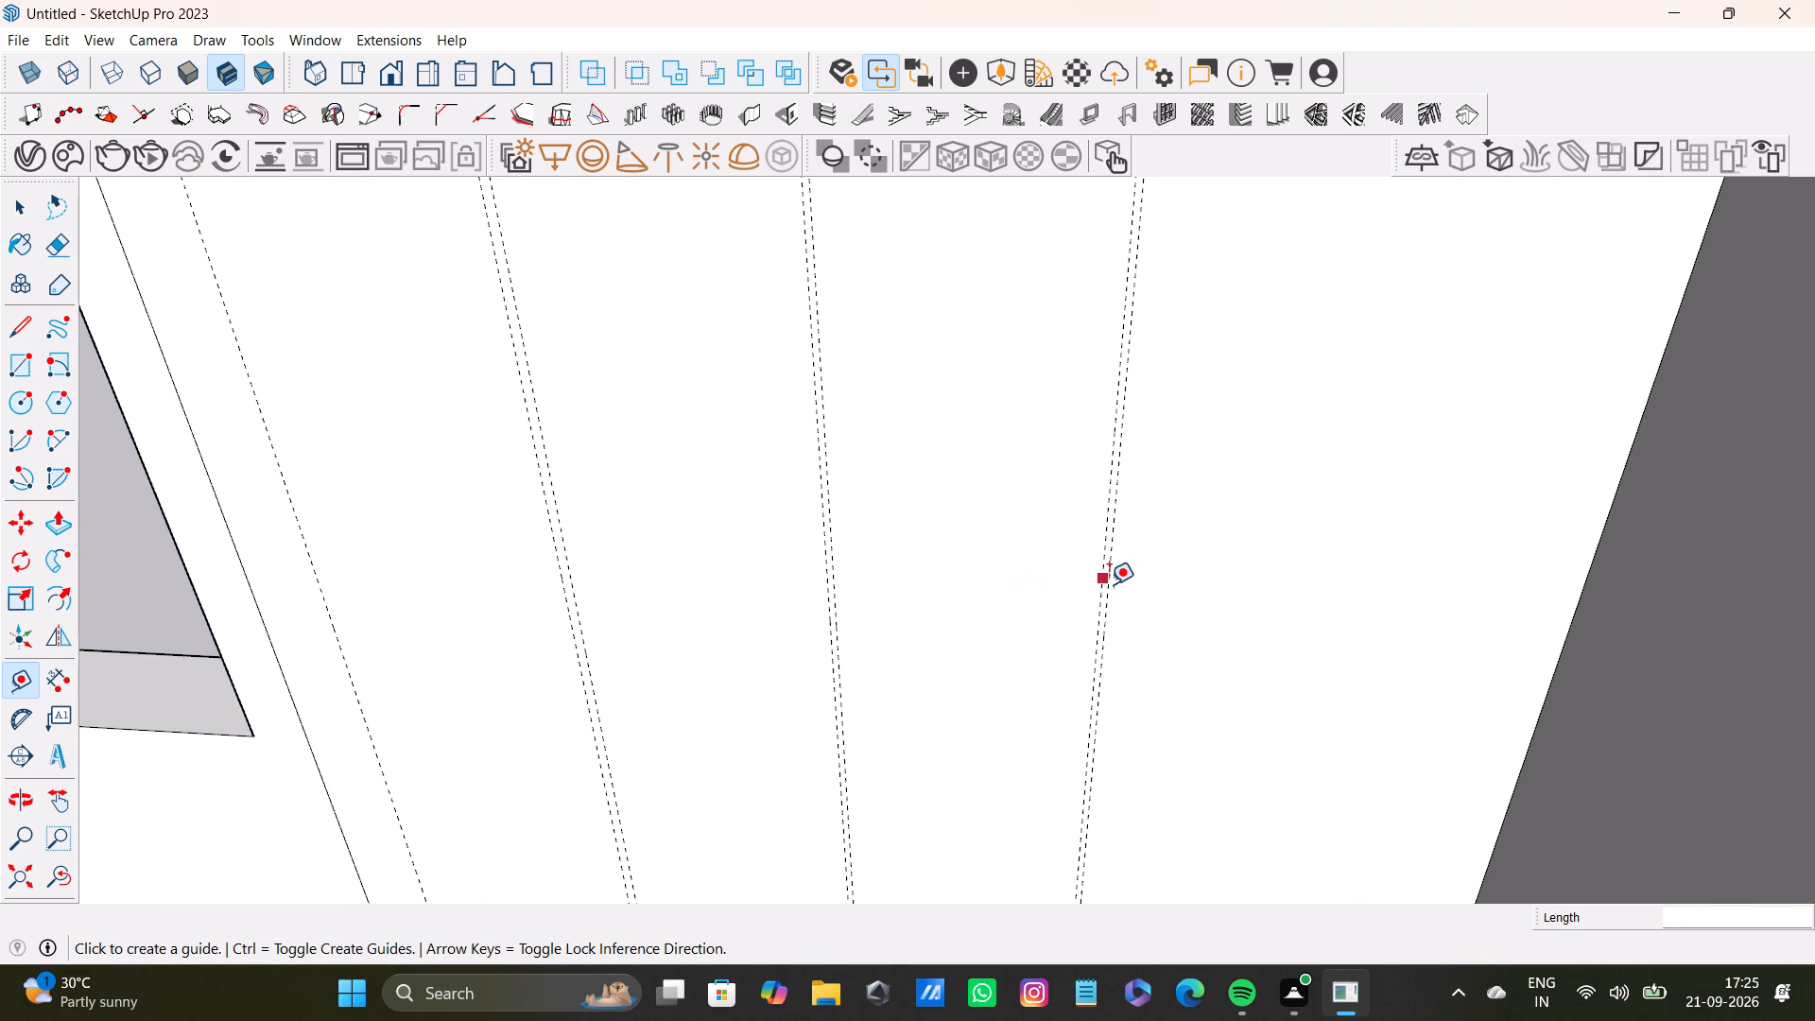
left_click(1111, 590)
type("1'")
type("5\"")
key("Return")
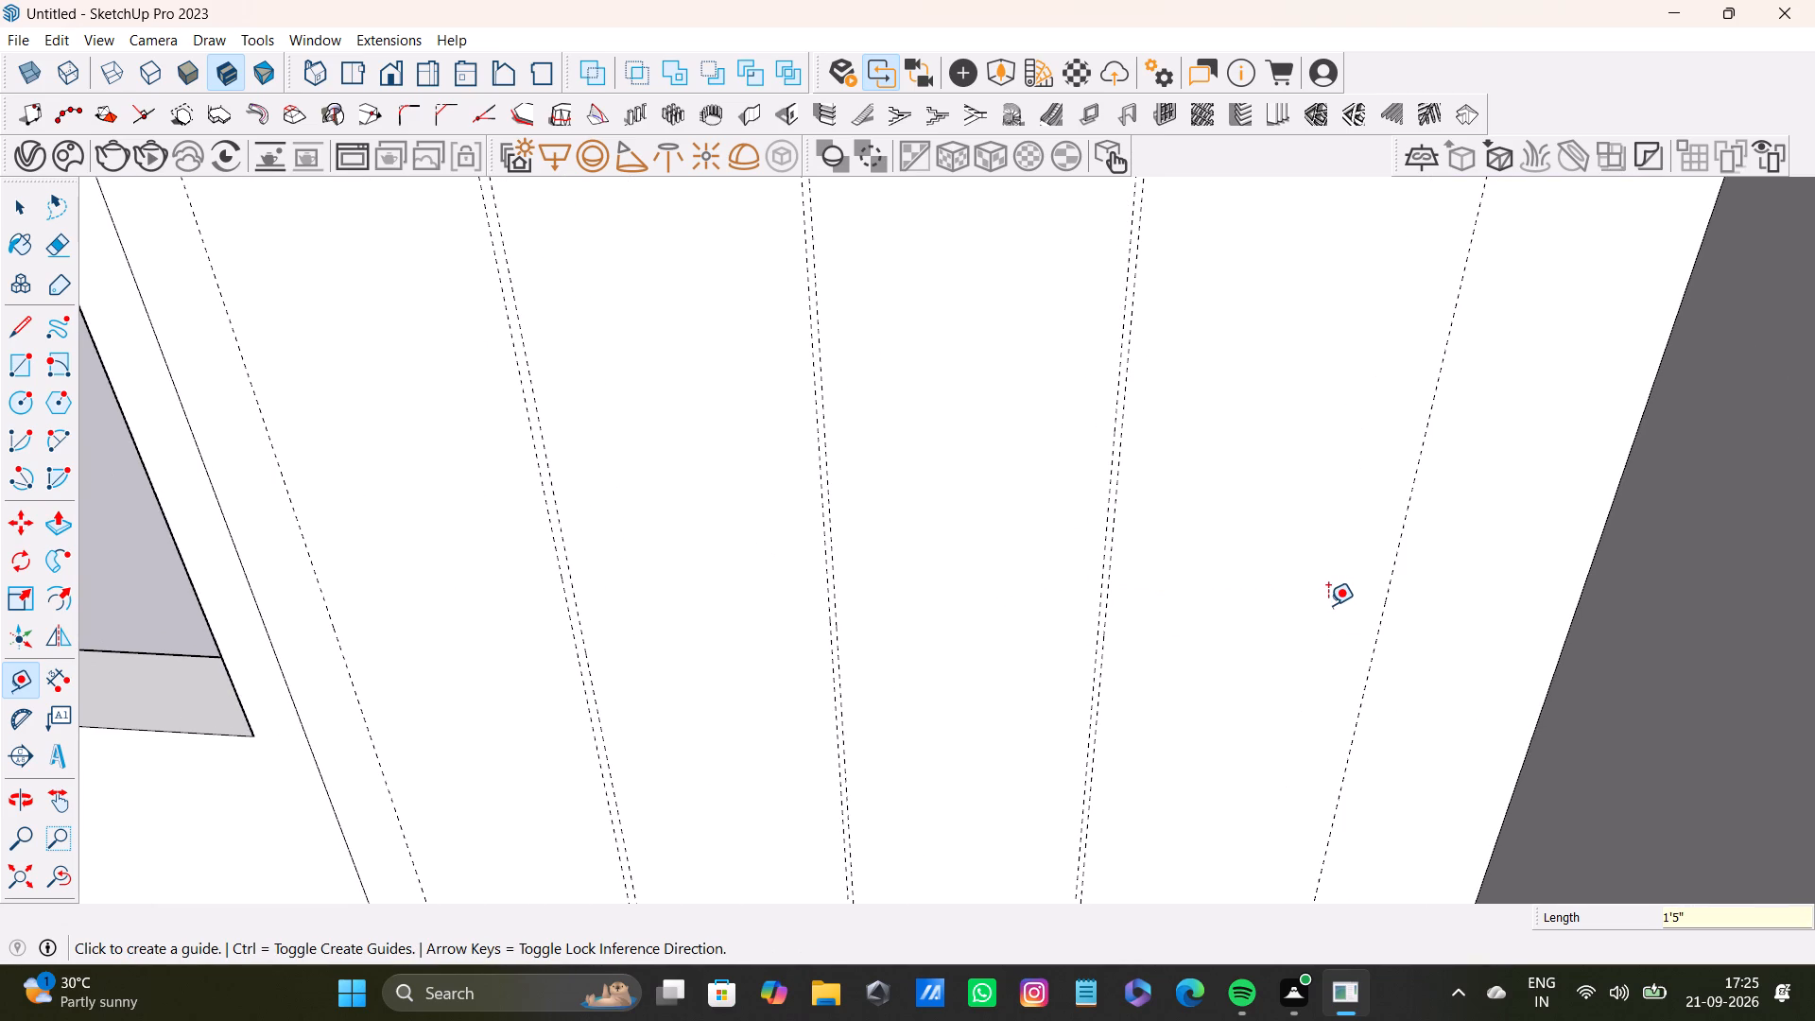
Place a parallel guide 0.4" beyond the fourth panel's guide, towards the corner.
left_click_drag(1386, 616, 1396, 617)
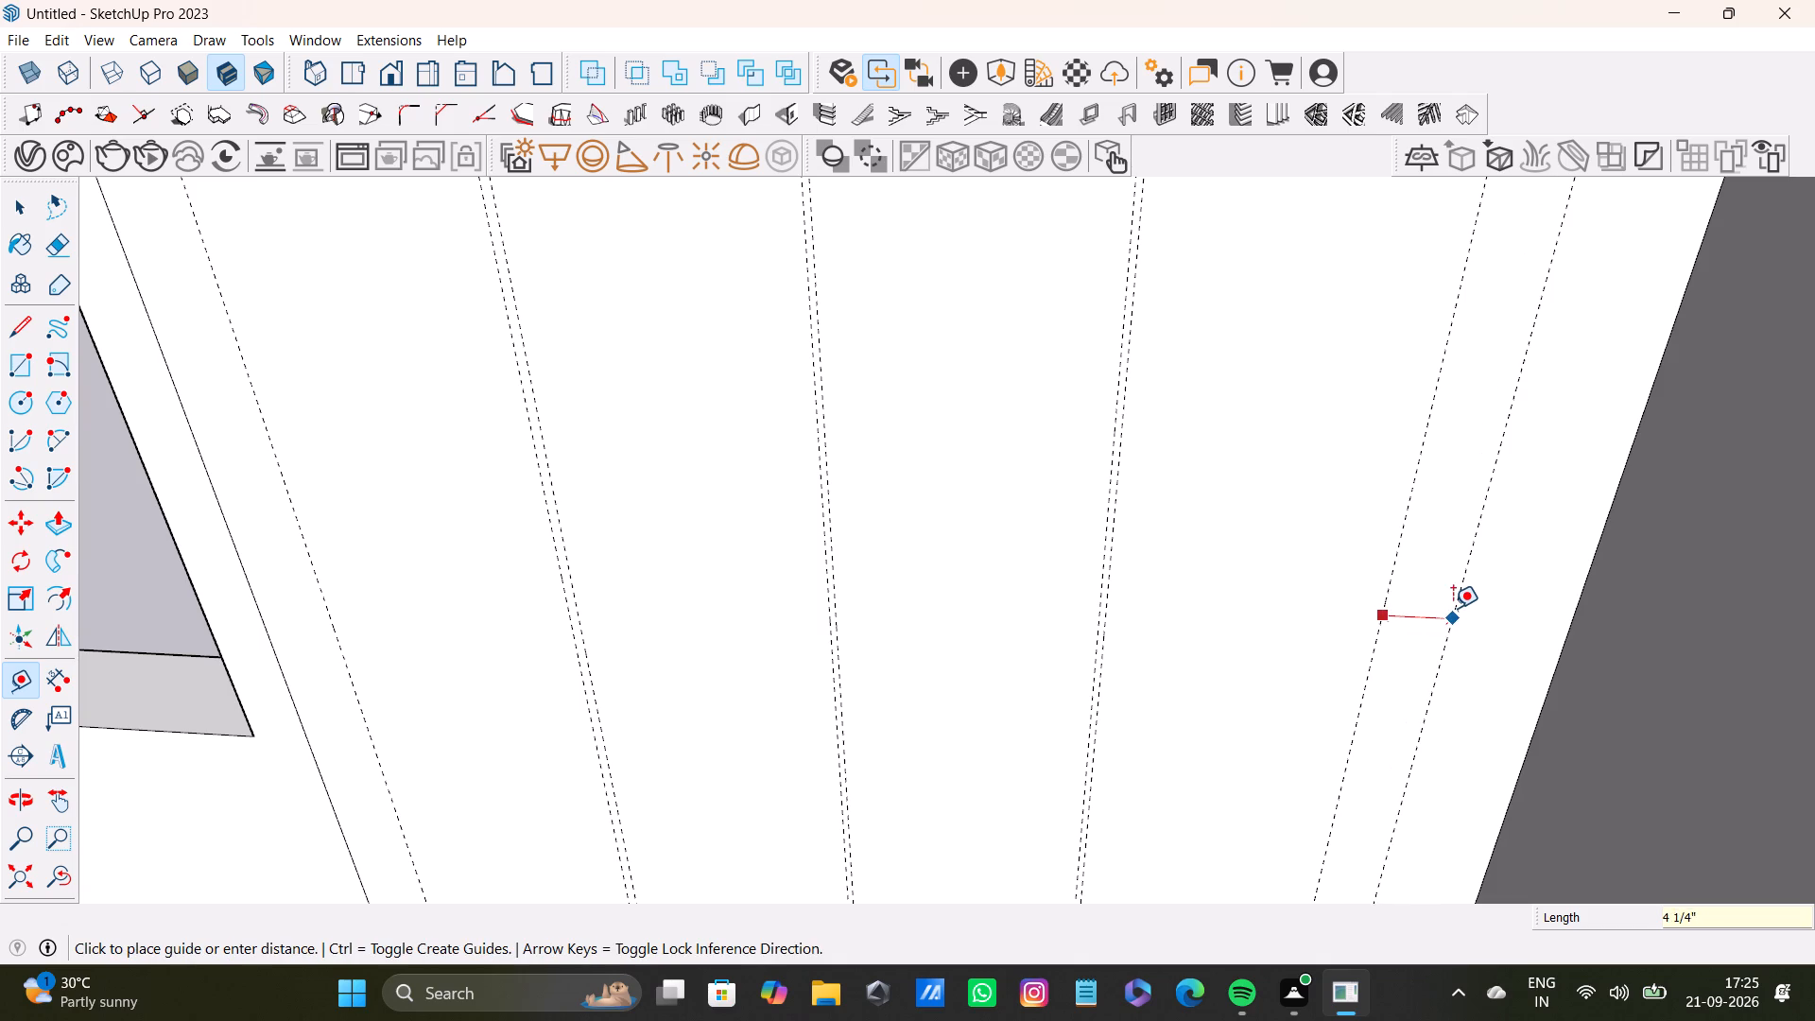
type("0.4")
key("shift+quotedbl")
key("Return")
Place a vertical guide on the adjoining wall, 5" from the corner edge shared with the window wall.
scroll(1437, 718, "up", 1)
scroll(1405, 701, "down", 12)
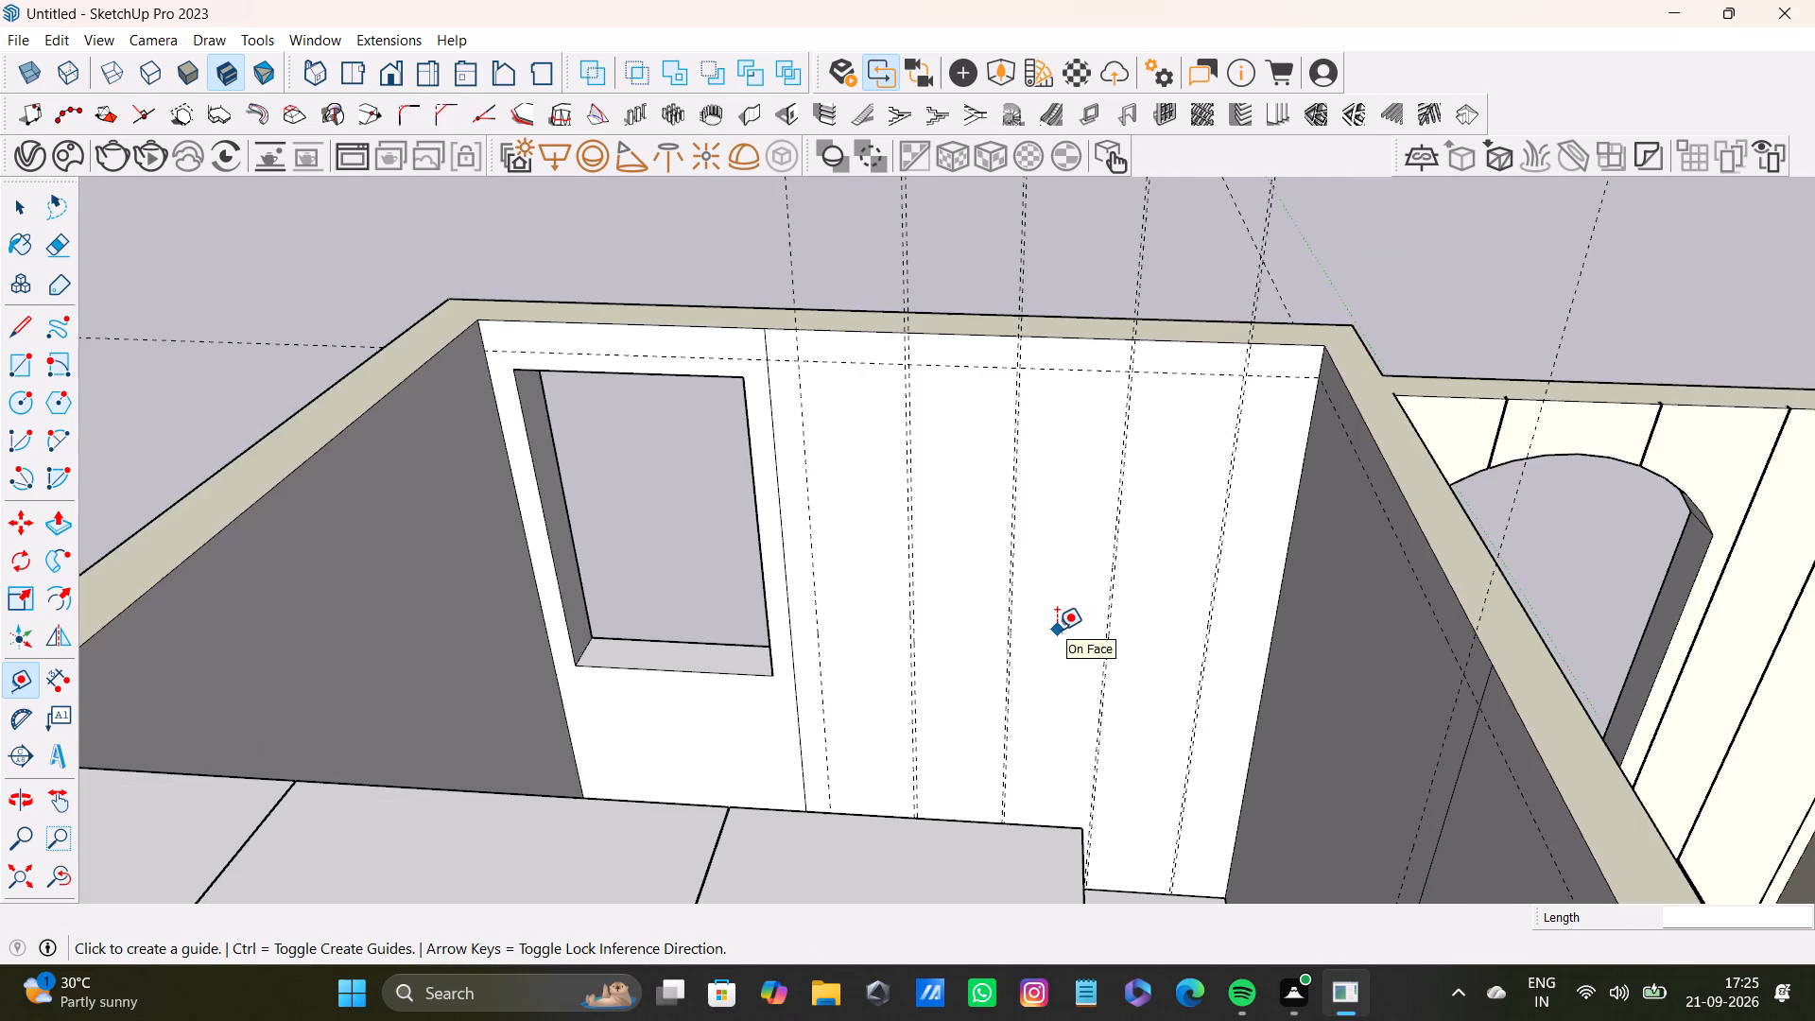
scroll(1057, 632, "down", 2)
middle_click_drag(1057, 632, 945, 580, "shift")
middle_click_drag(942, 592, 1282, 628)
scroll(985, 479, "up", 6)
middle_click_drag(916, 485, 1014, 505, "shift")
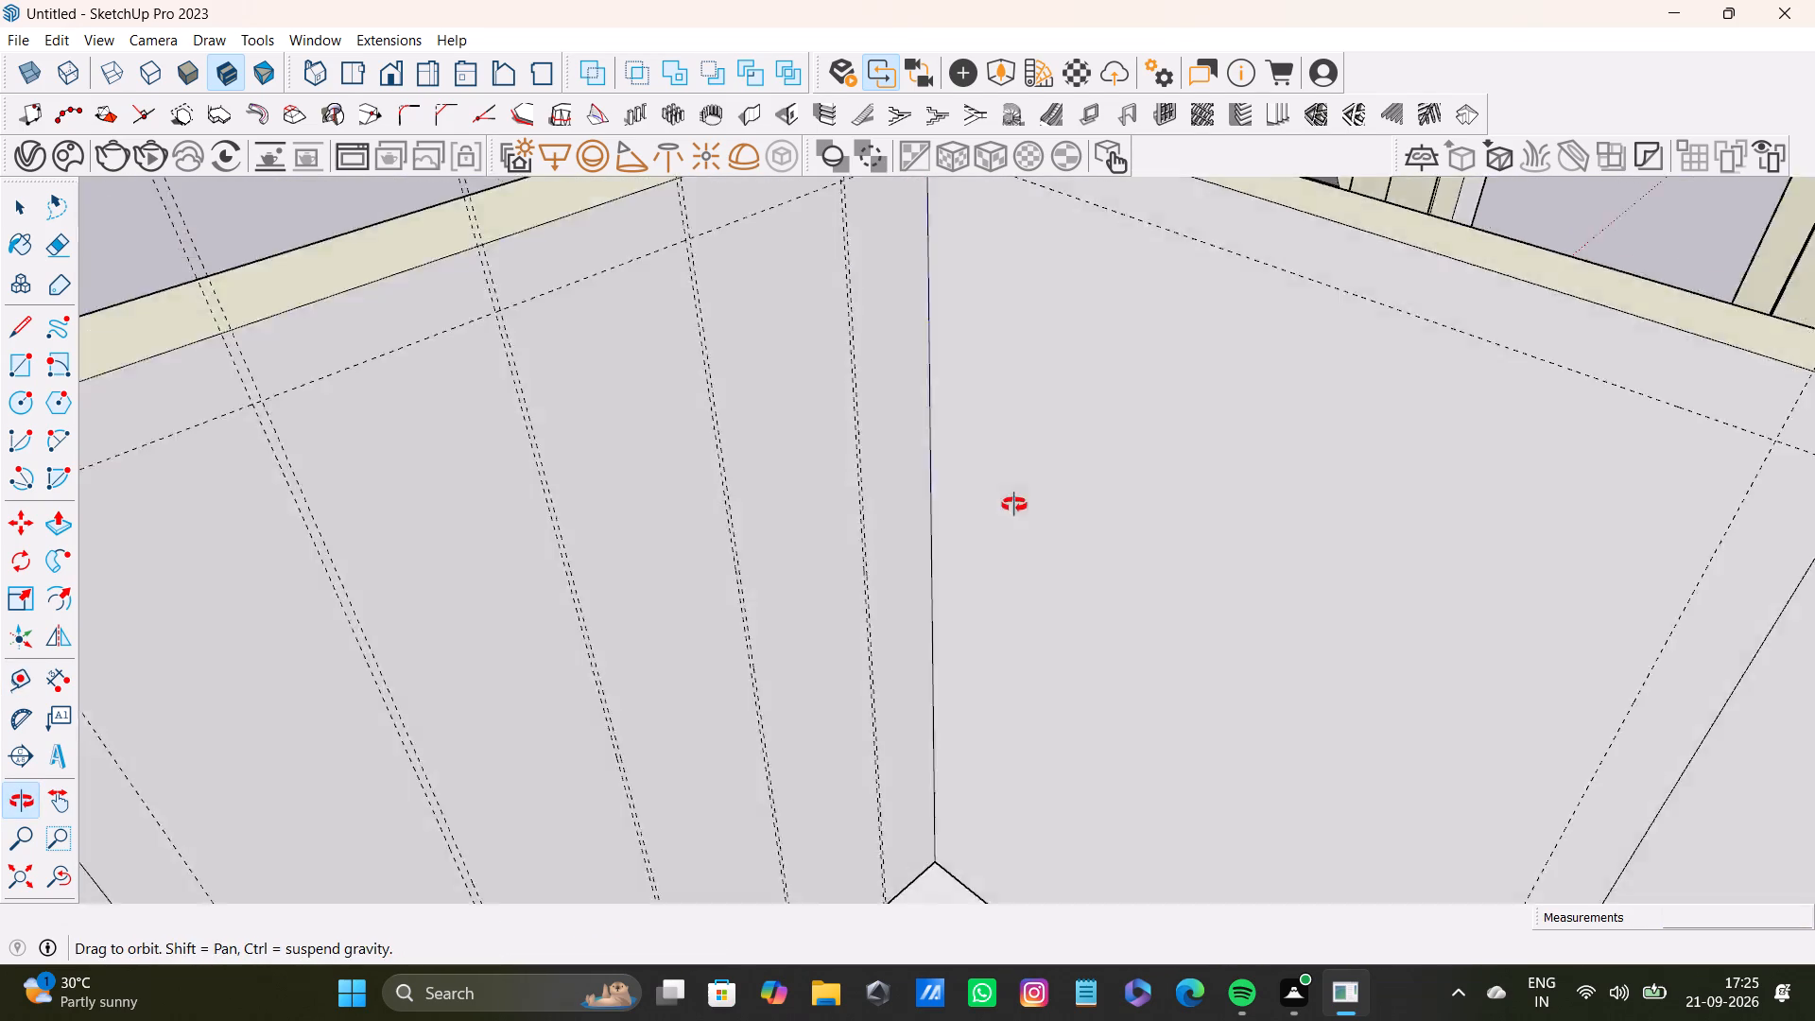
middle_click_drag(1014, 505, 1076, 485, "shift")
scroll(1036, 519, "up", 3)
left_click_drag(940, 559, 954, 562)
scroll(1211, 600, "down", 3)
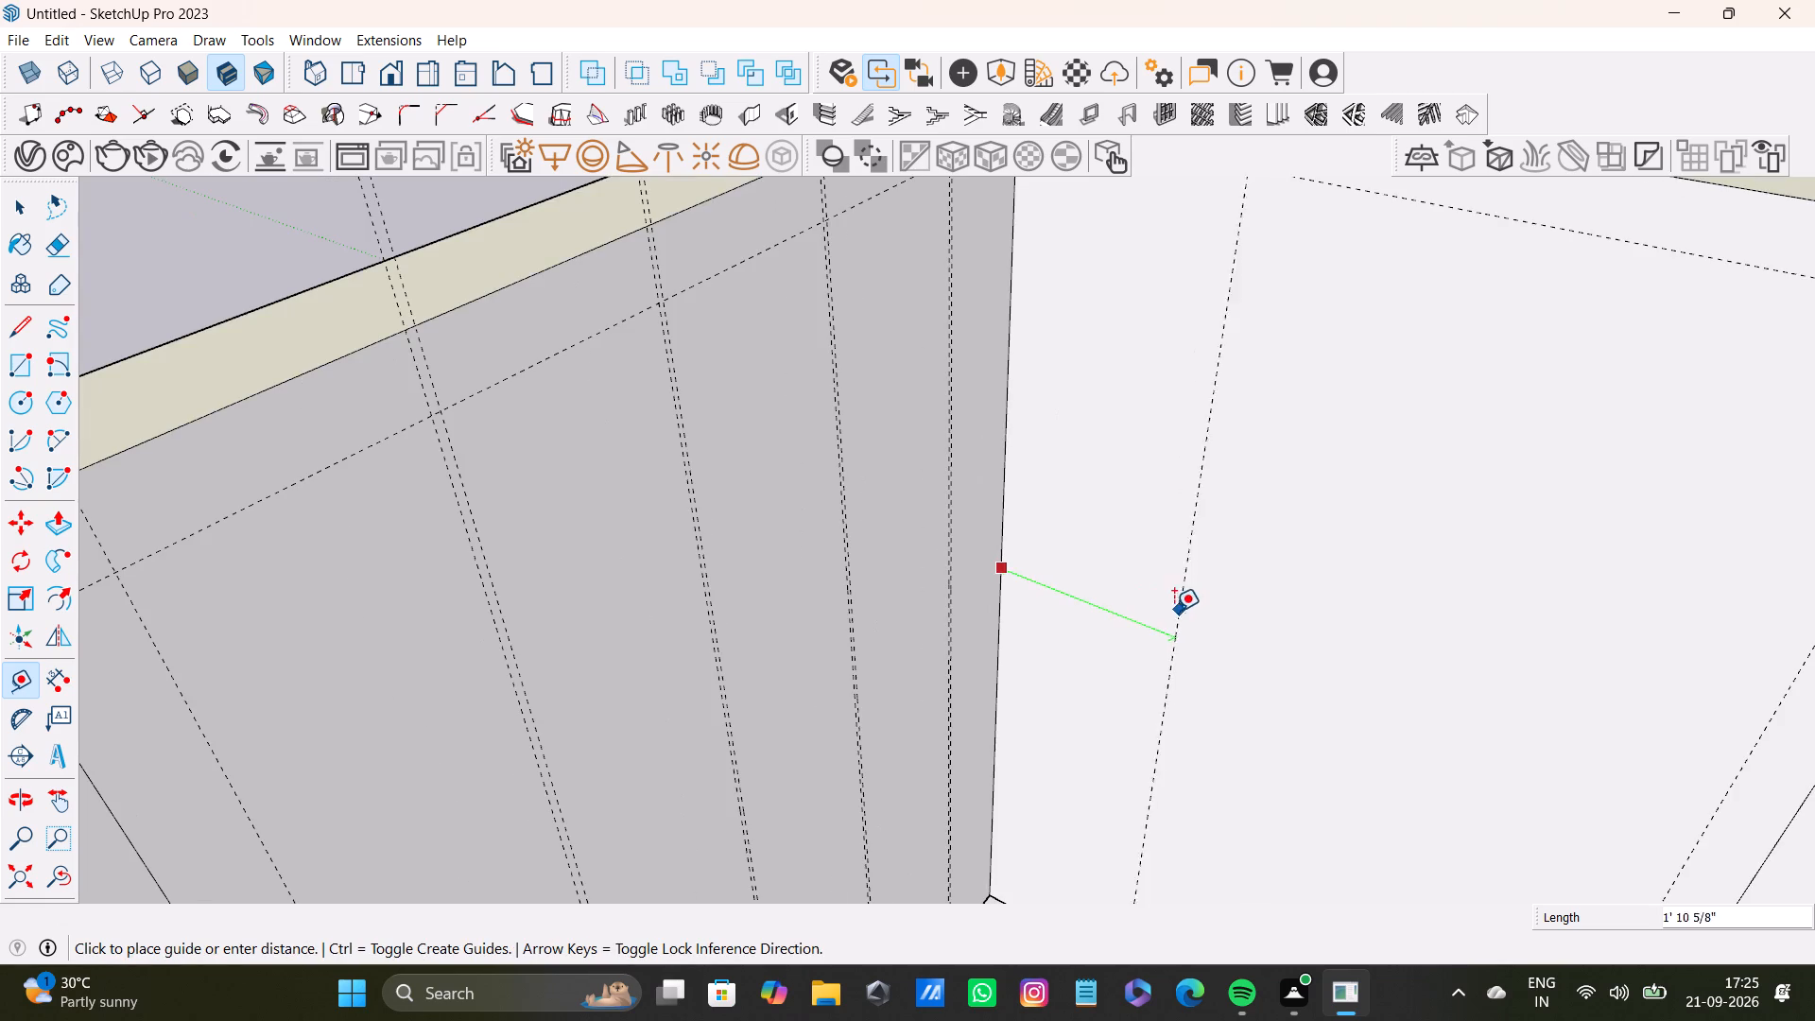
middle_click_drag(1149, 597, 1091, 703, "shift")
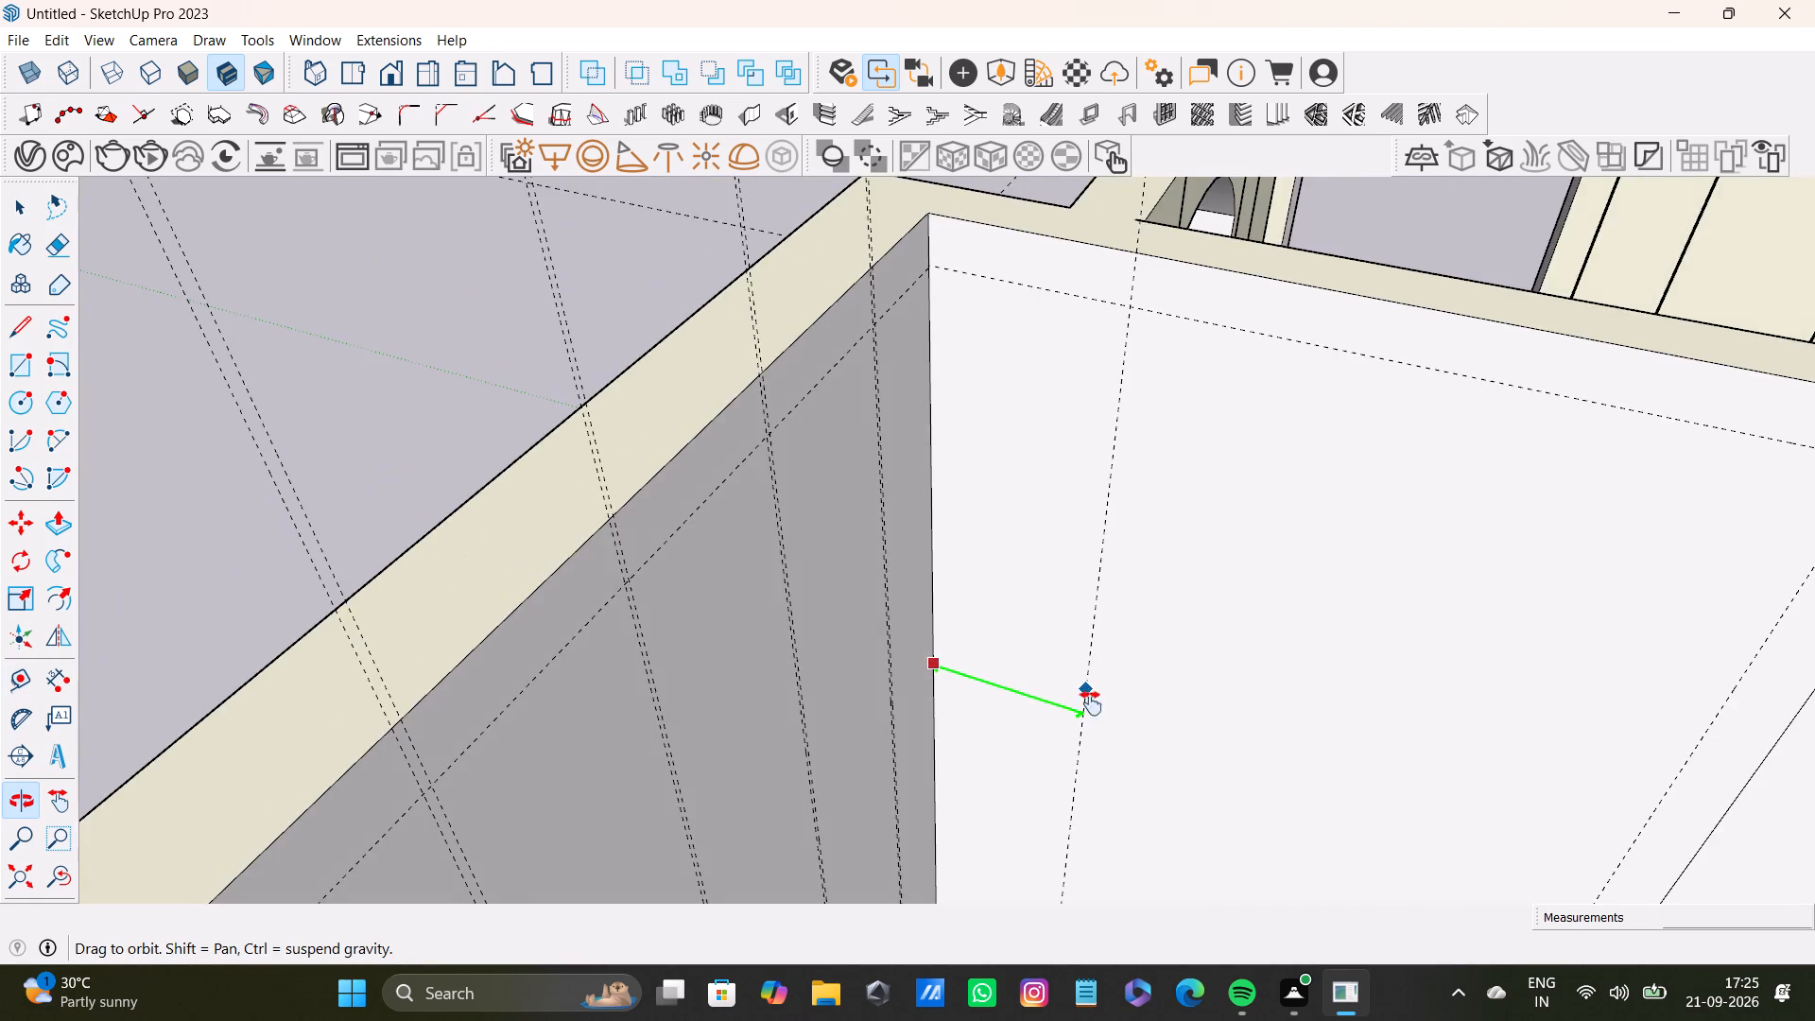
middle_click_drag(1091, 703, 1070, 650, "shift")
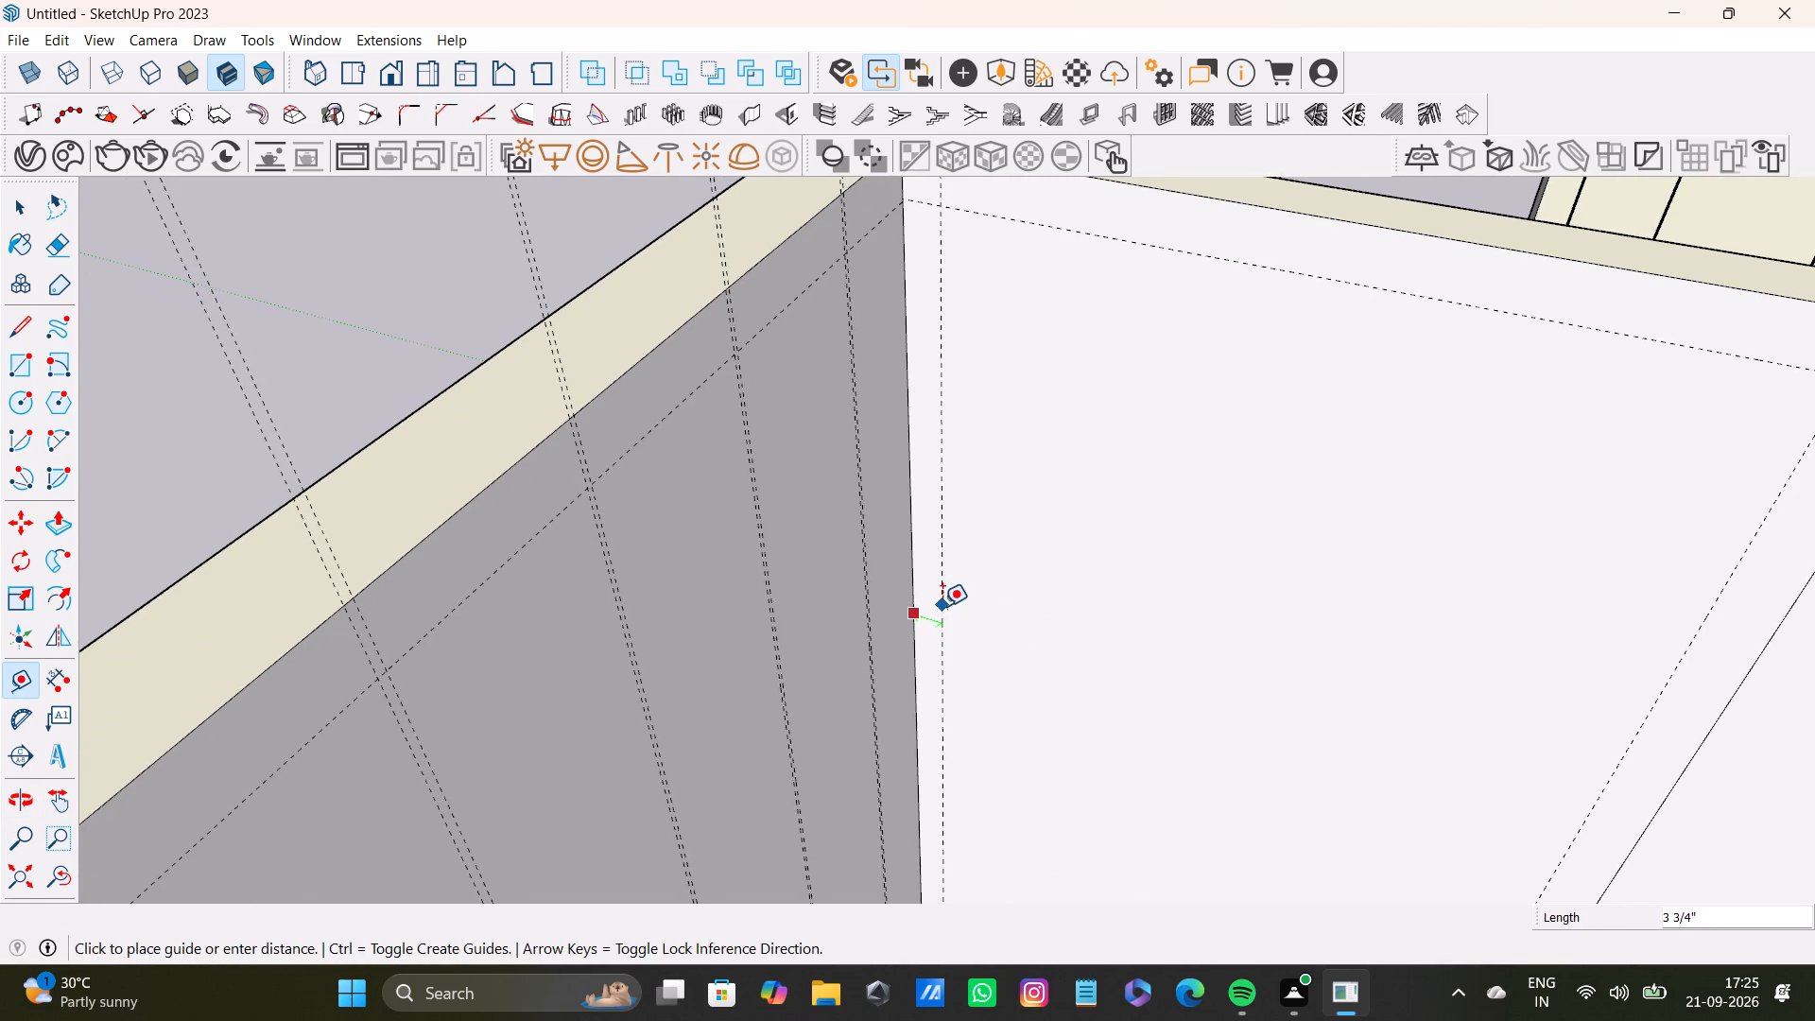
key("5")
key("shift+quotedbl")
key("Return")
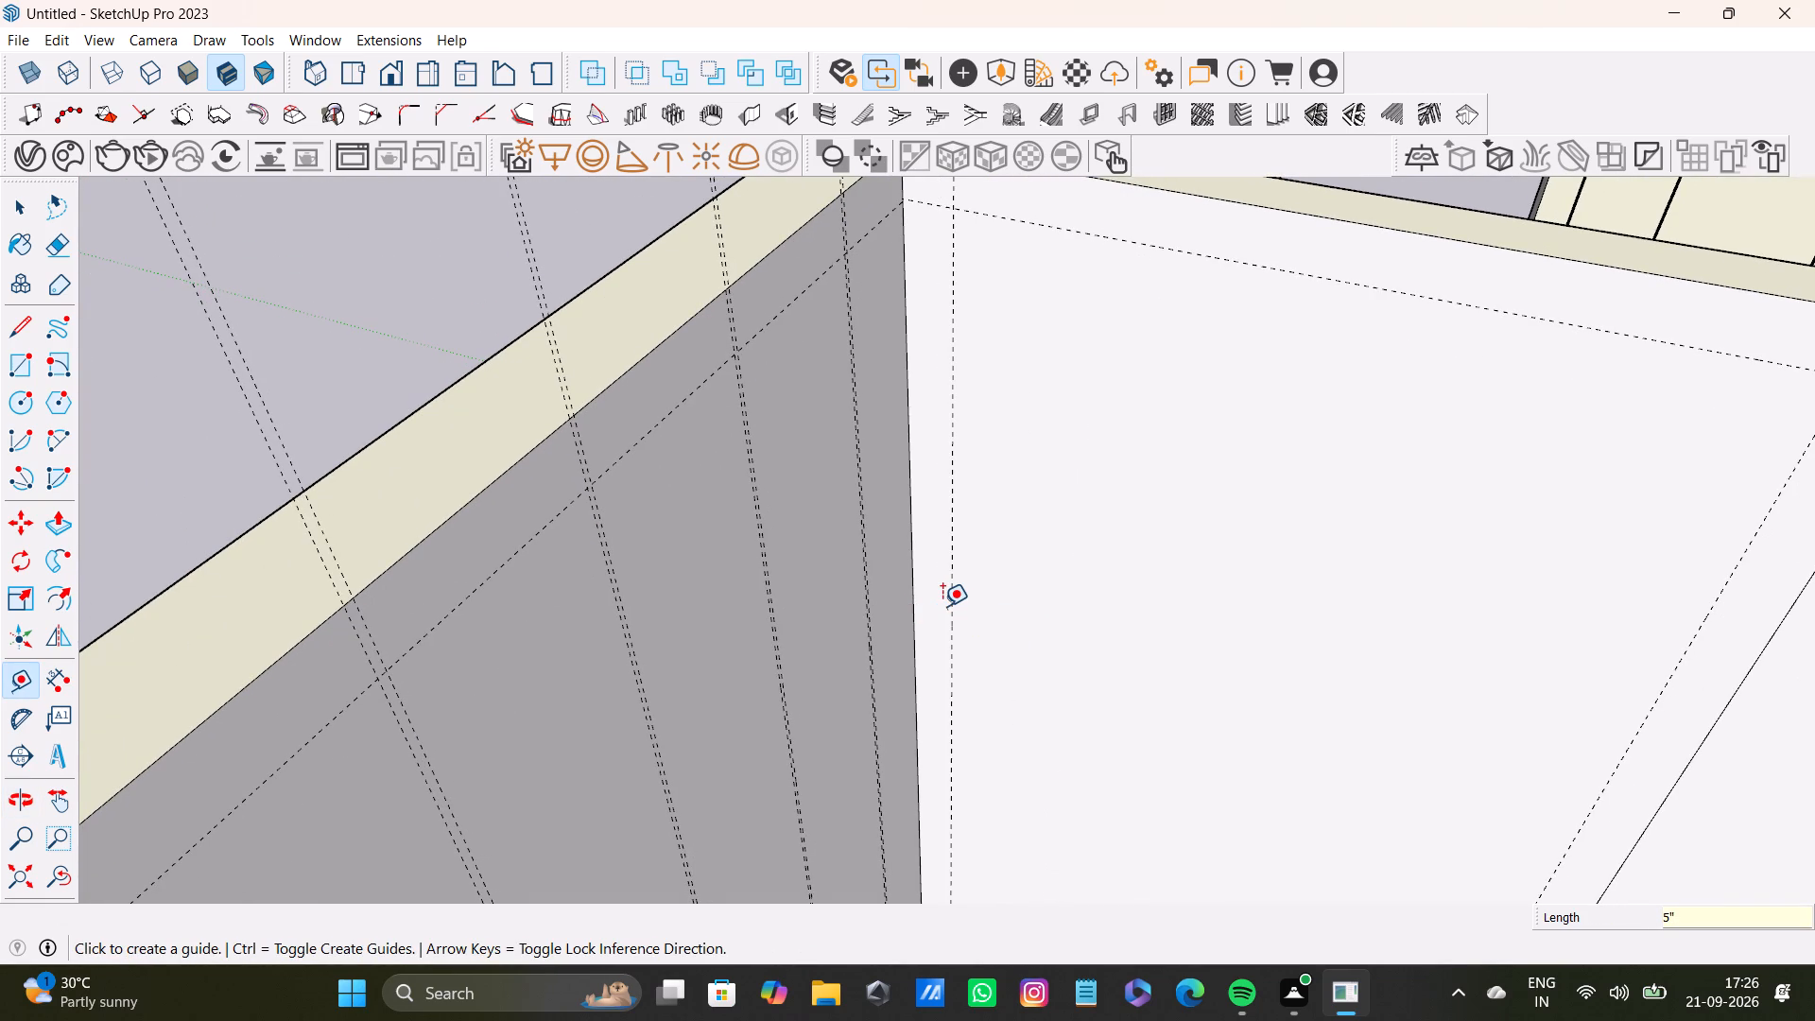
Place a vertical guide 1'5" from the adjoining wall's corner offset guide to mark its first panel's width.
left_click(957, 620)
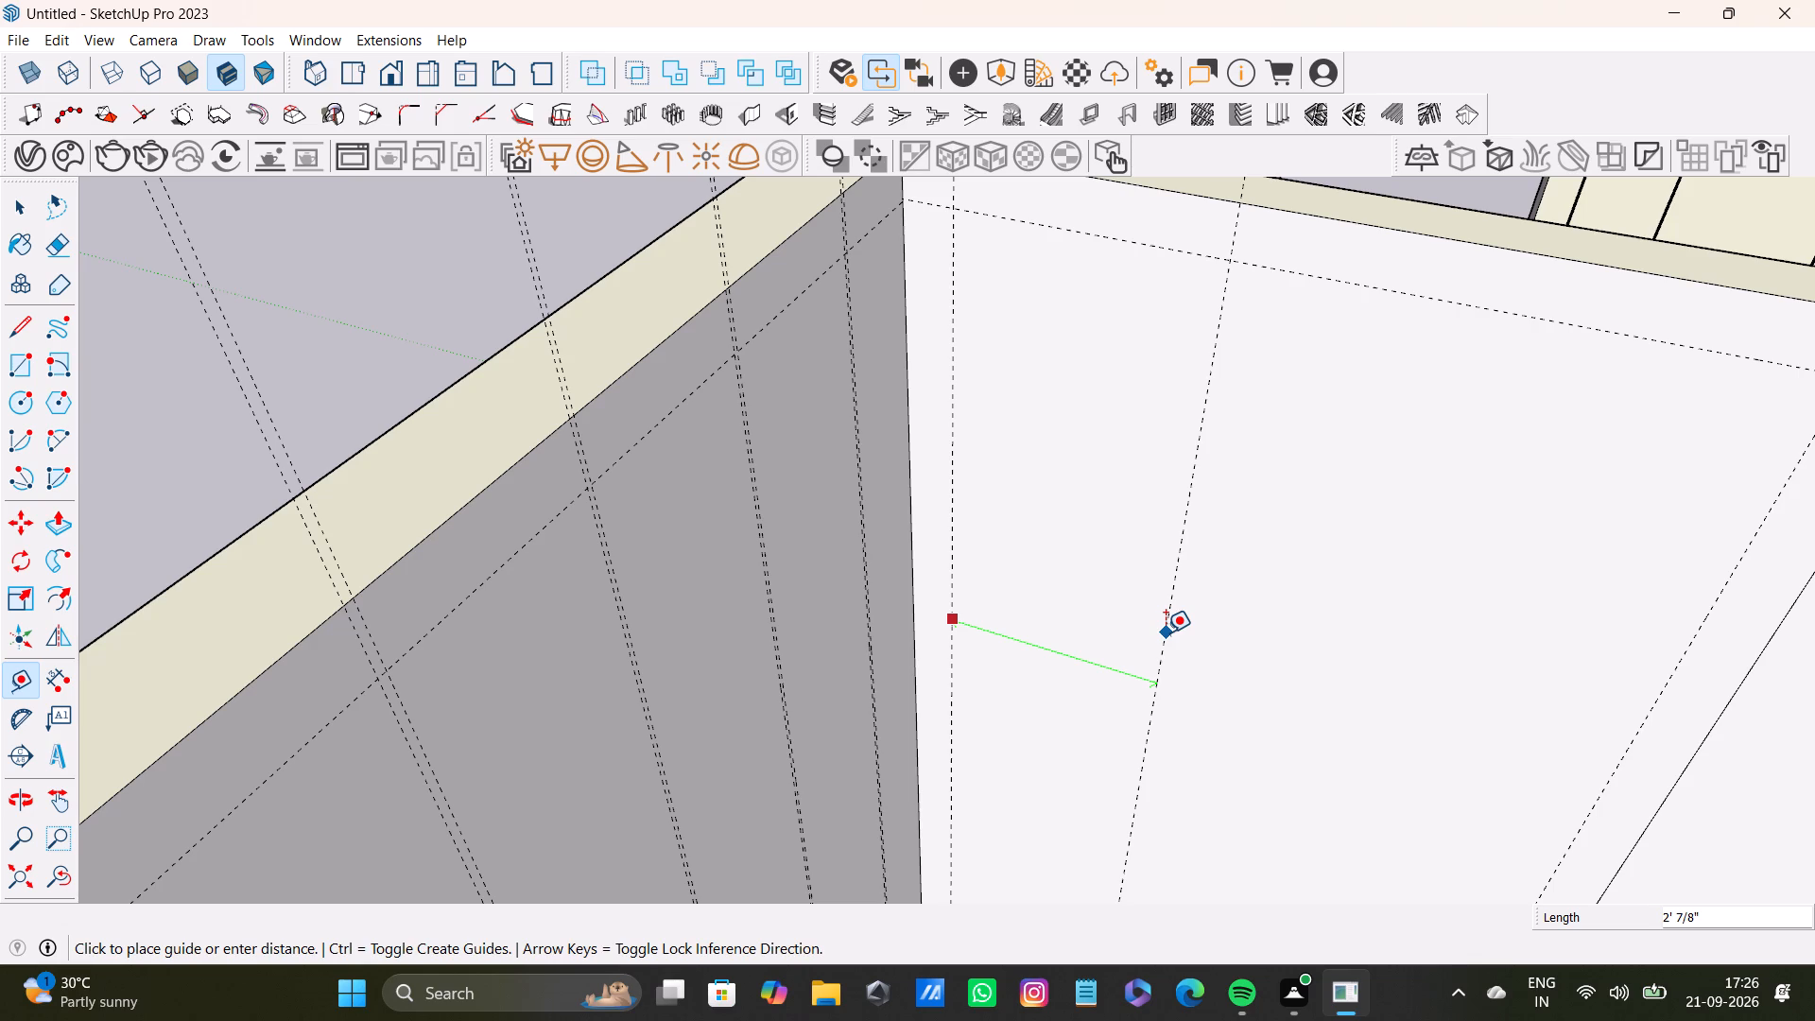
type("1'5\"")
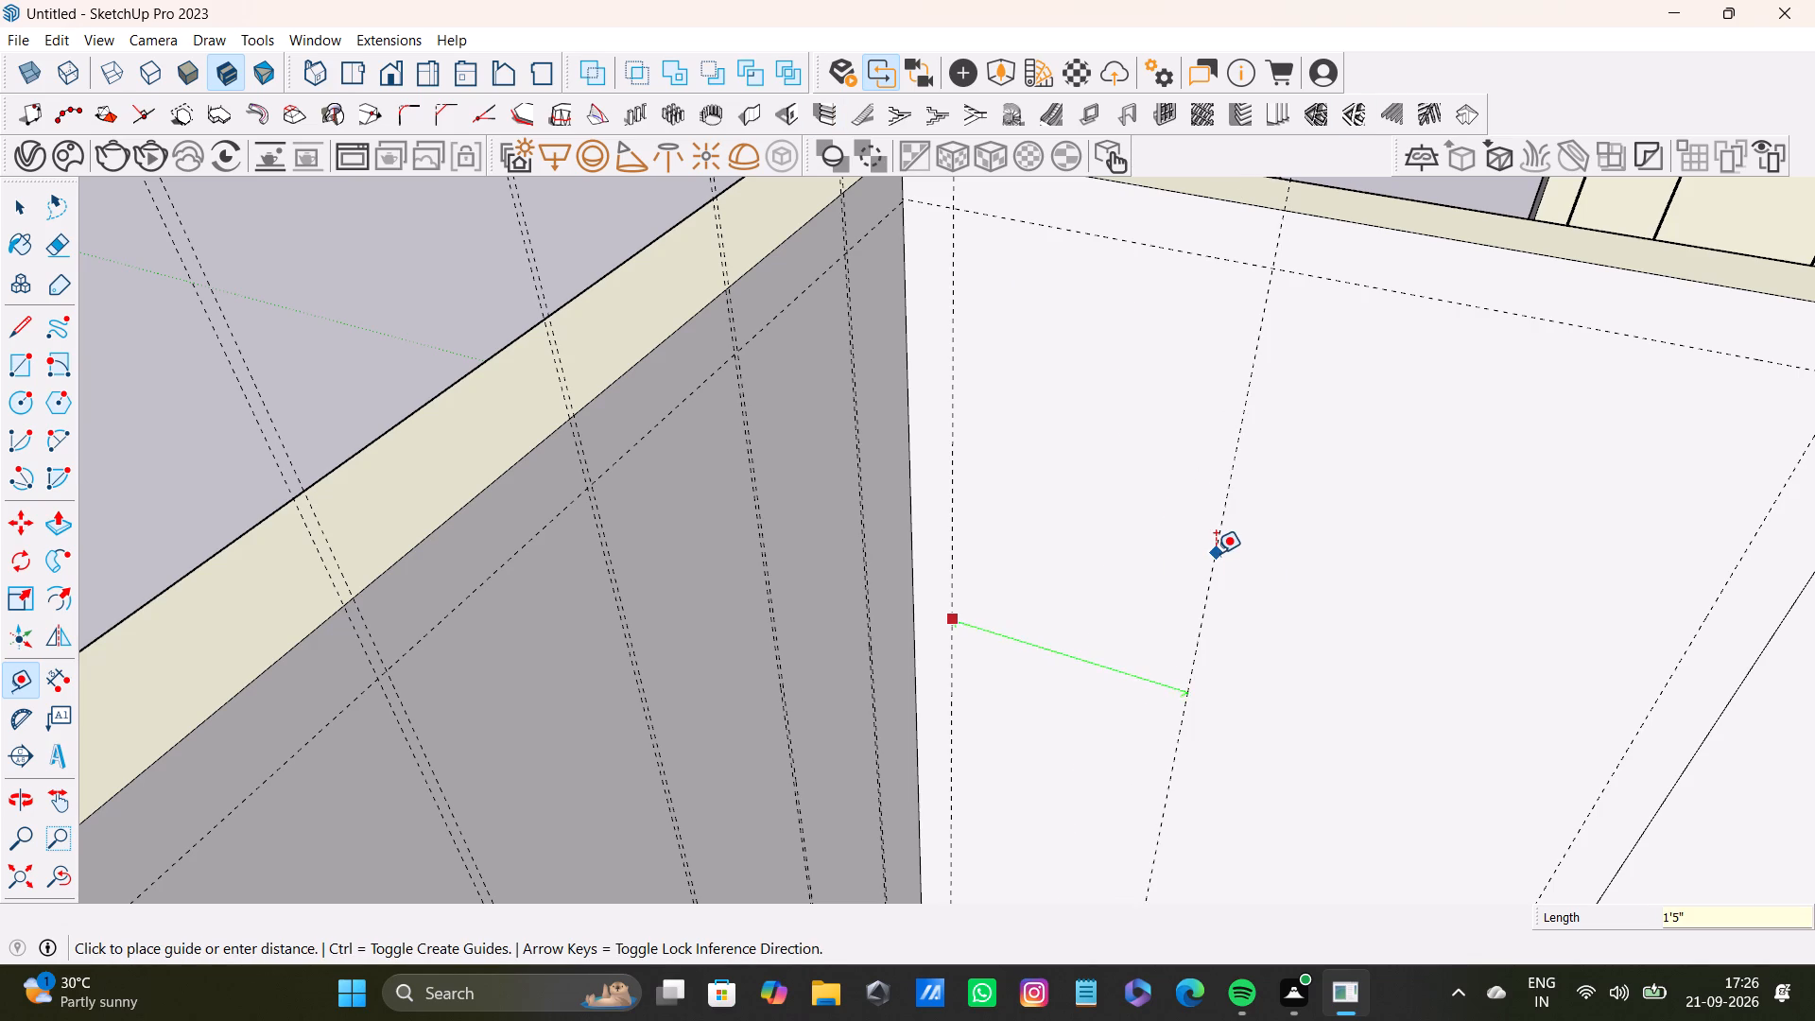
key("Return")
Place a parallel guide 0.4" beyond the adjoining wall's first panel guide, away from the corner.
left_click_drag(1106, 537, 1132, 537)
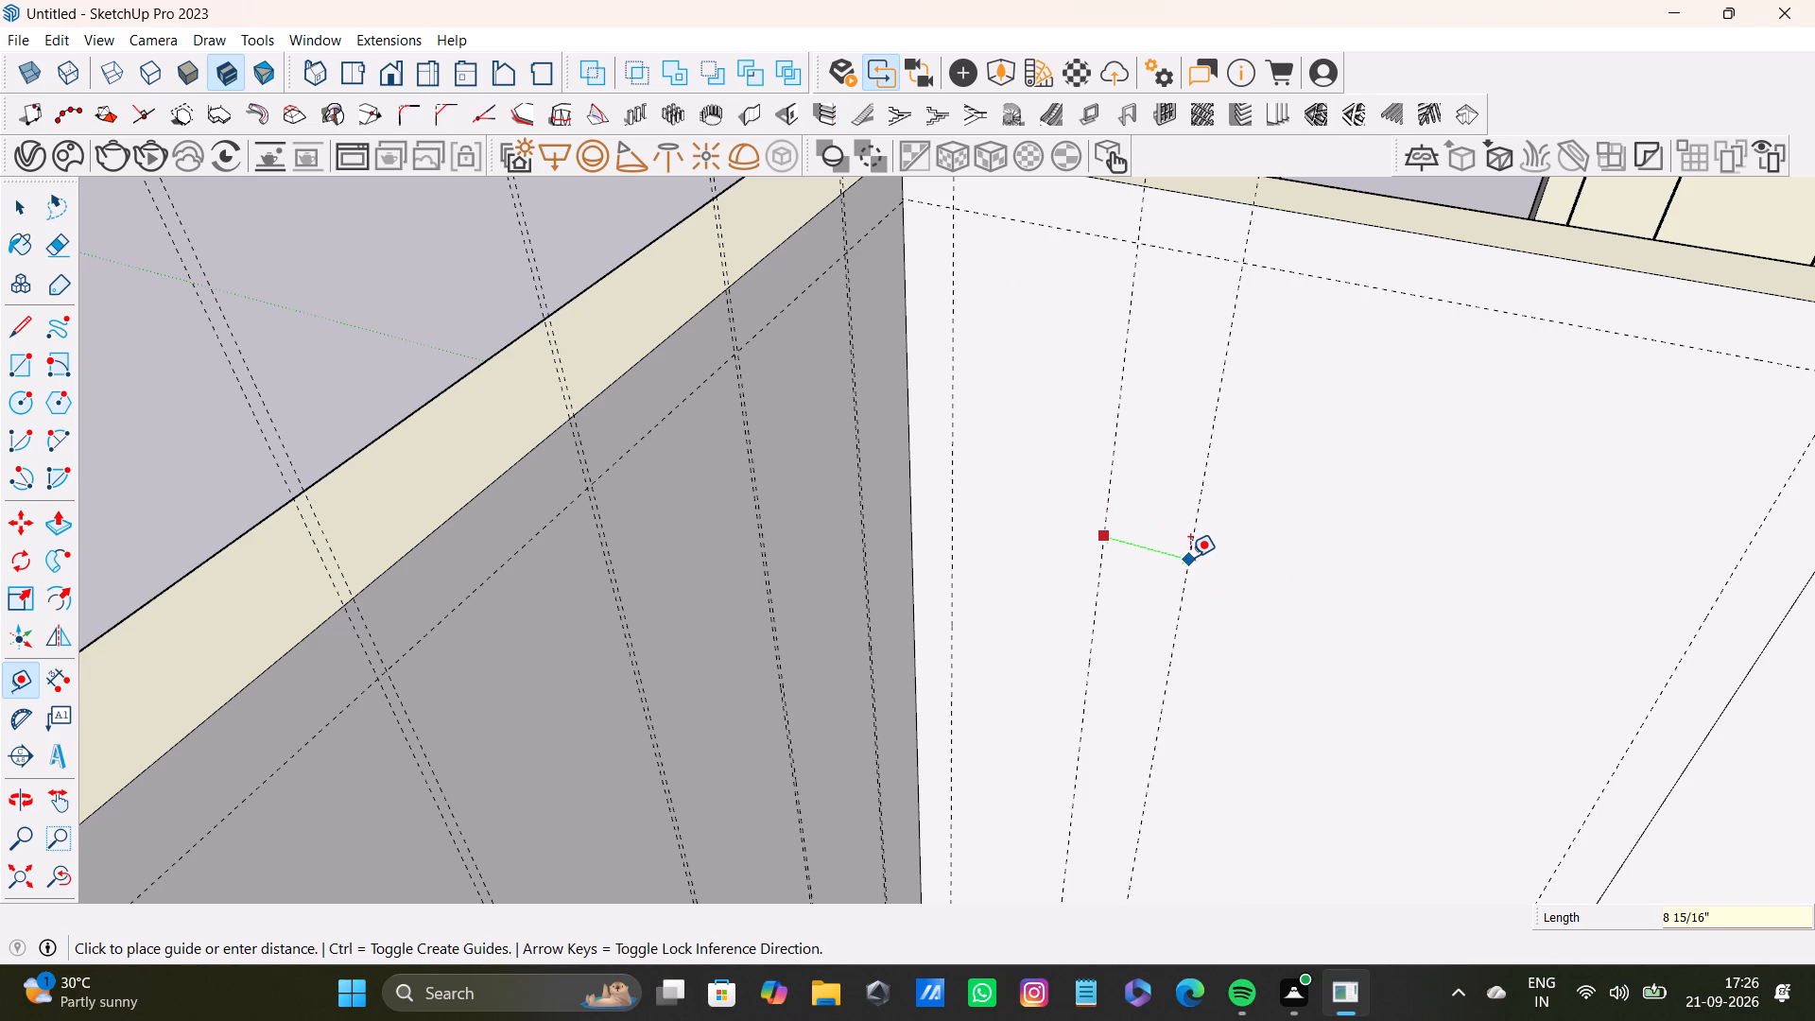
type("0.")
key("5")
key("BackSpace")
type("4\"")
key("Return")
Place a vertical guide 1'5" from the outer guide of the adjoining wall's first close pair to mark its second panel's width.
scroll(1073, 562, "up", 3)
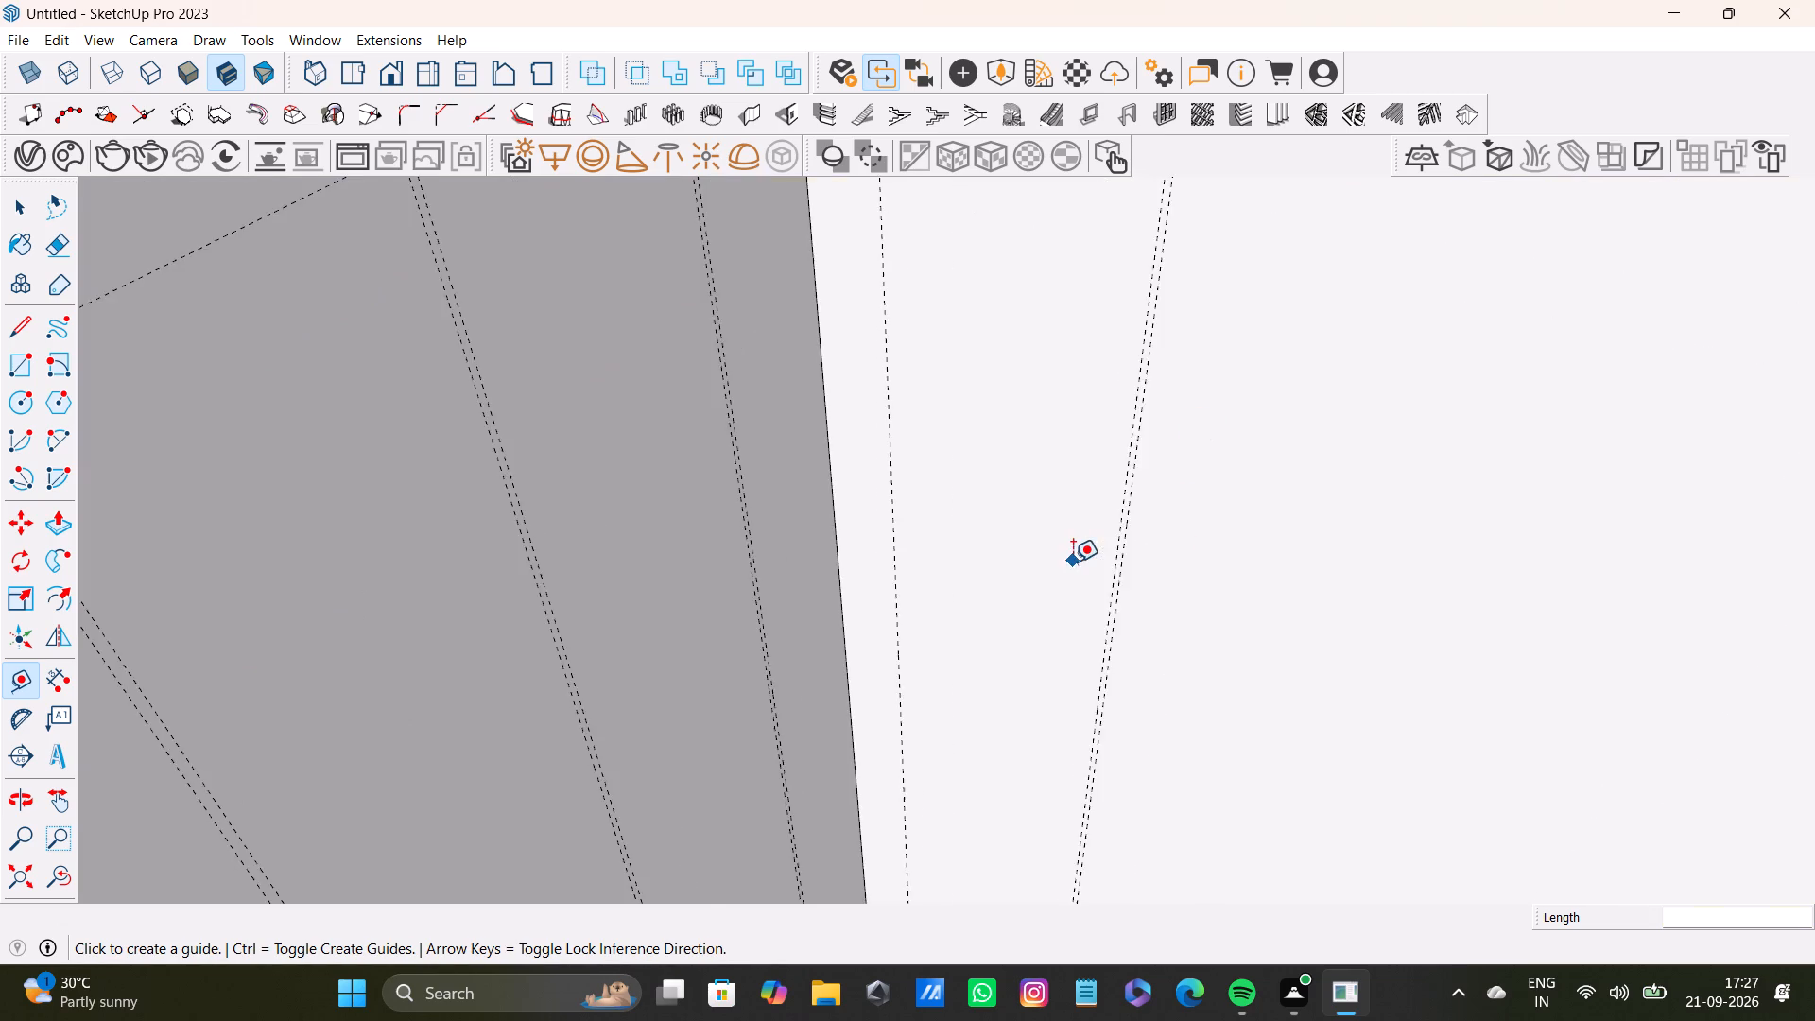
scroll(1073, 562, "up", 4)
left_click_drag(1133, 626, 1142, 630)
scroll(1396, 665, "down", 7)
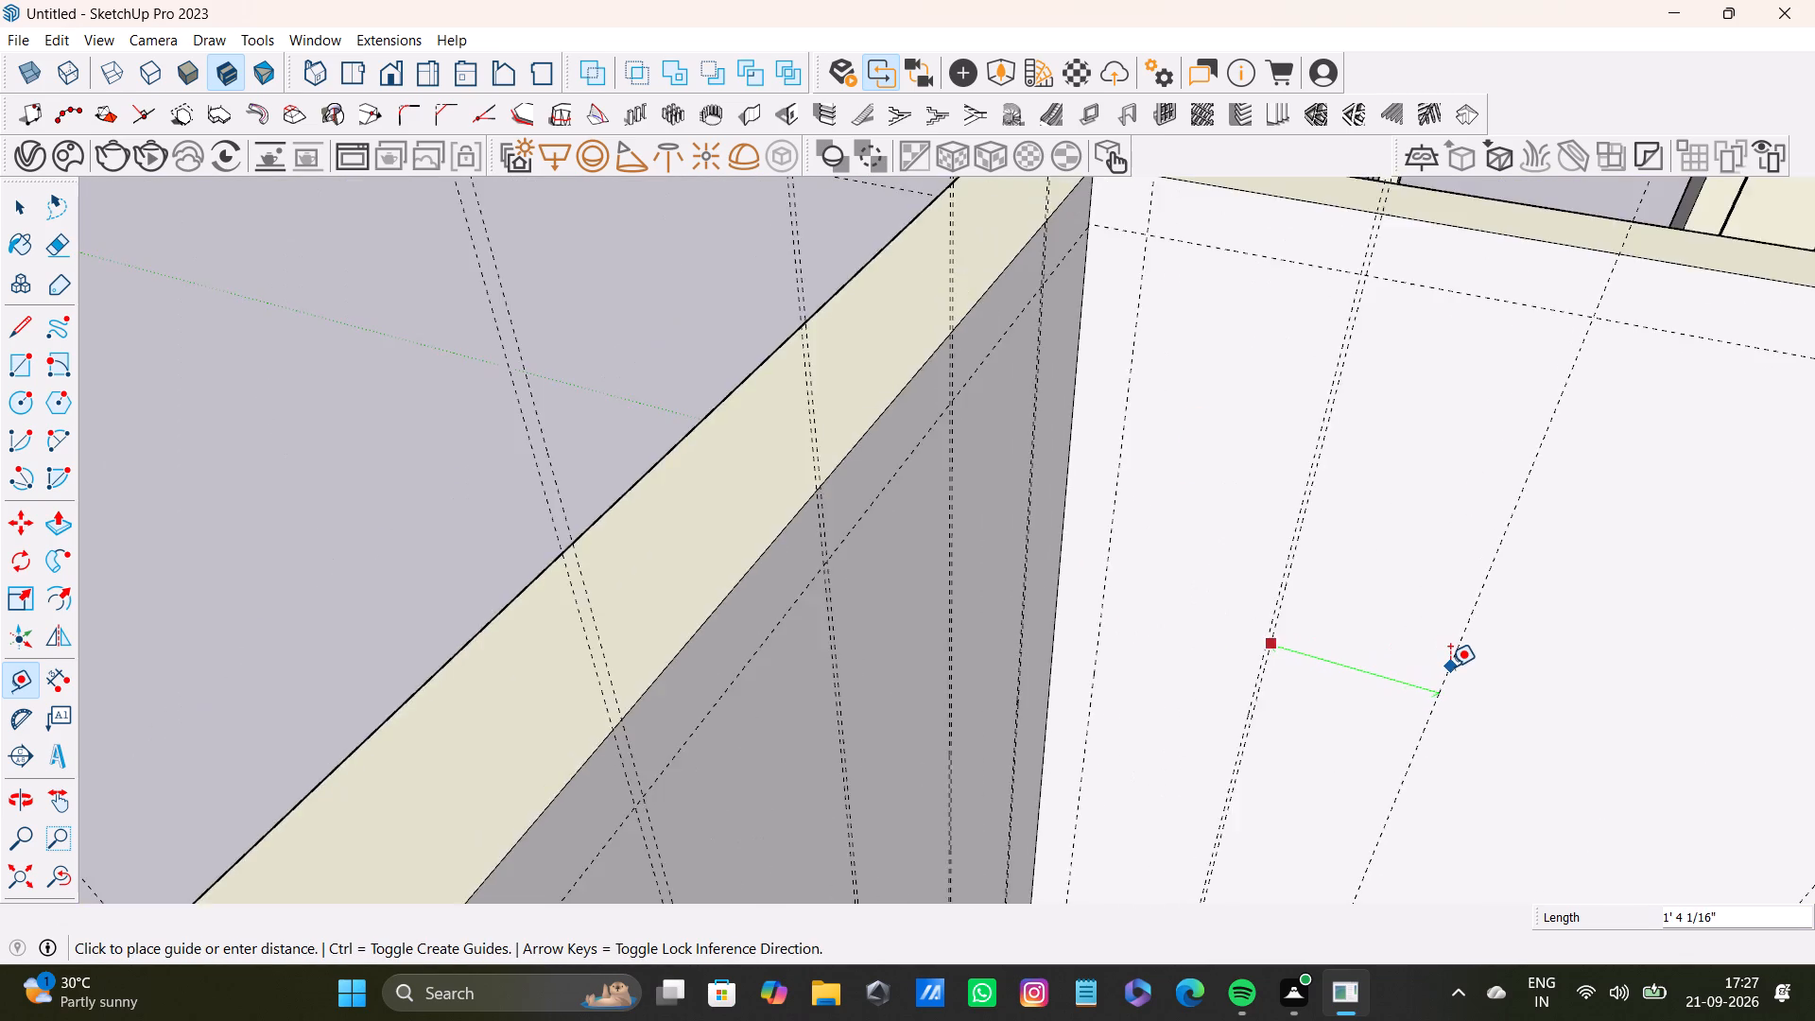
scroll(1450, 666, "down", 3)
middle_click_drag(1455, 667, 1324, 518, "shift")
middle_click_drag(1358, 552, 1219, 654)
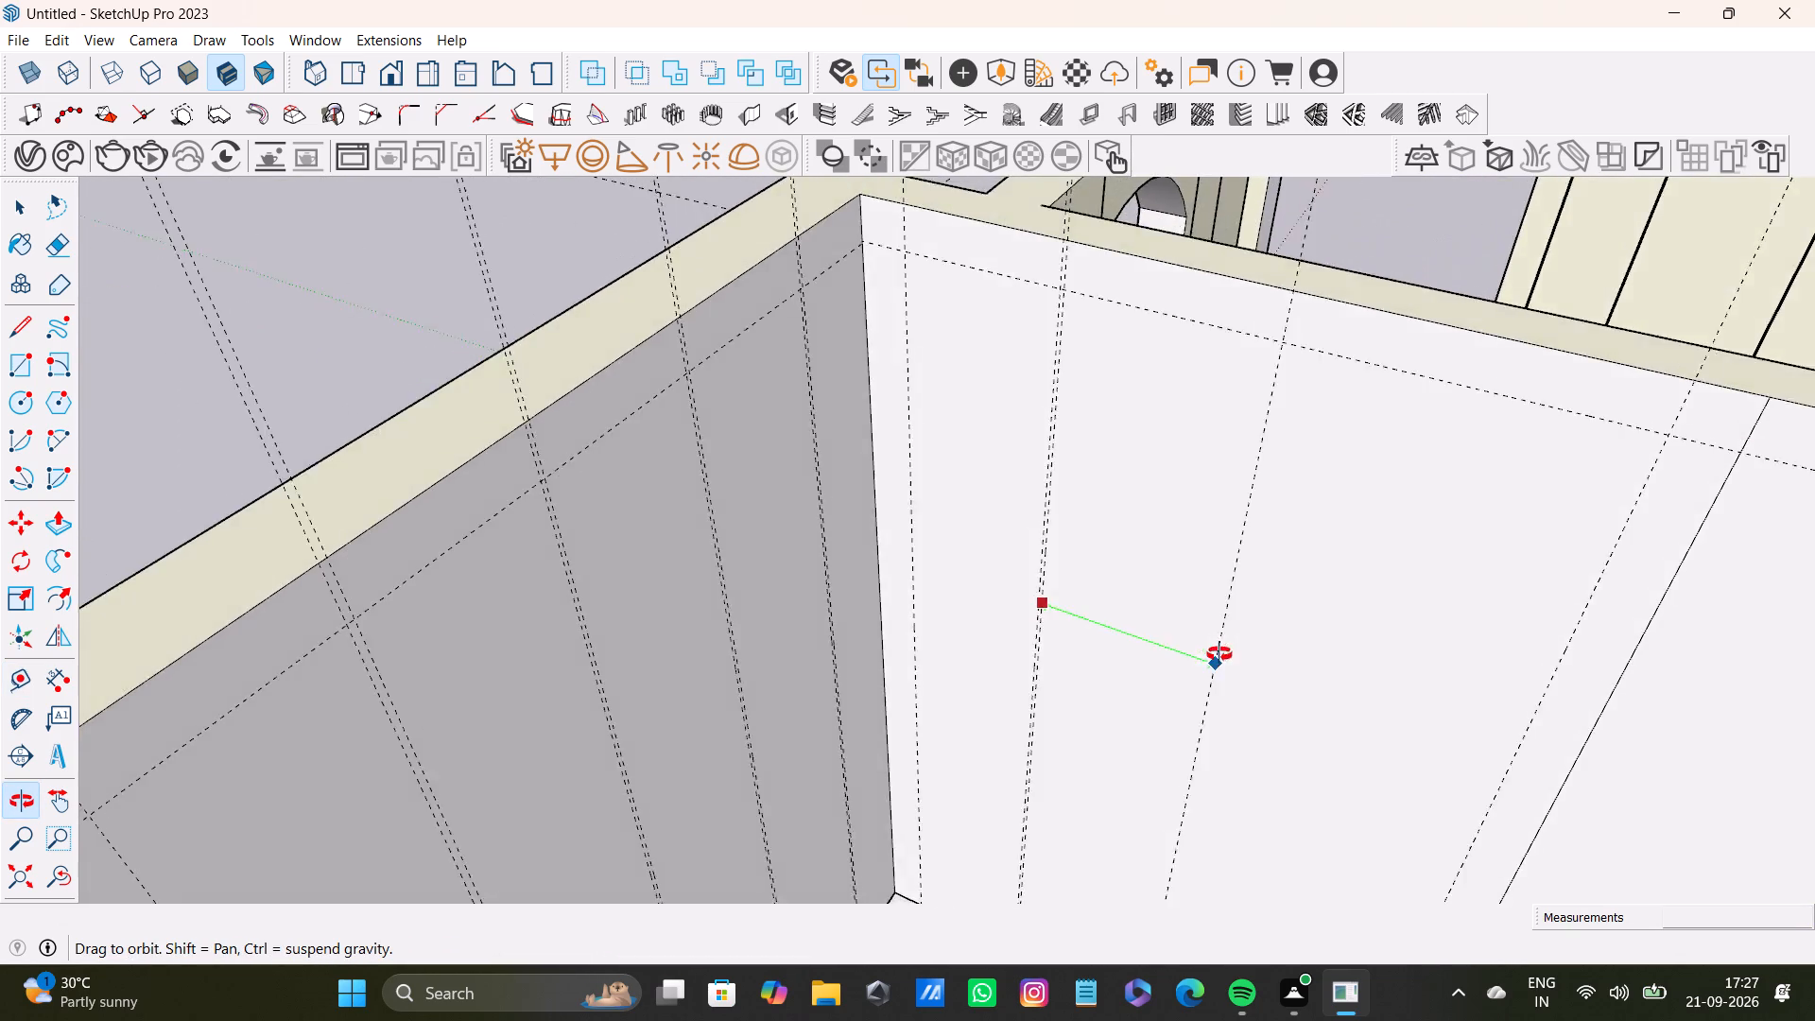
middle_click_drag(1219, 654, 1272, 612)
type("1'")
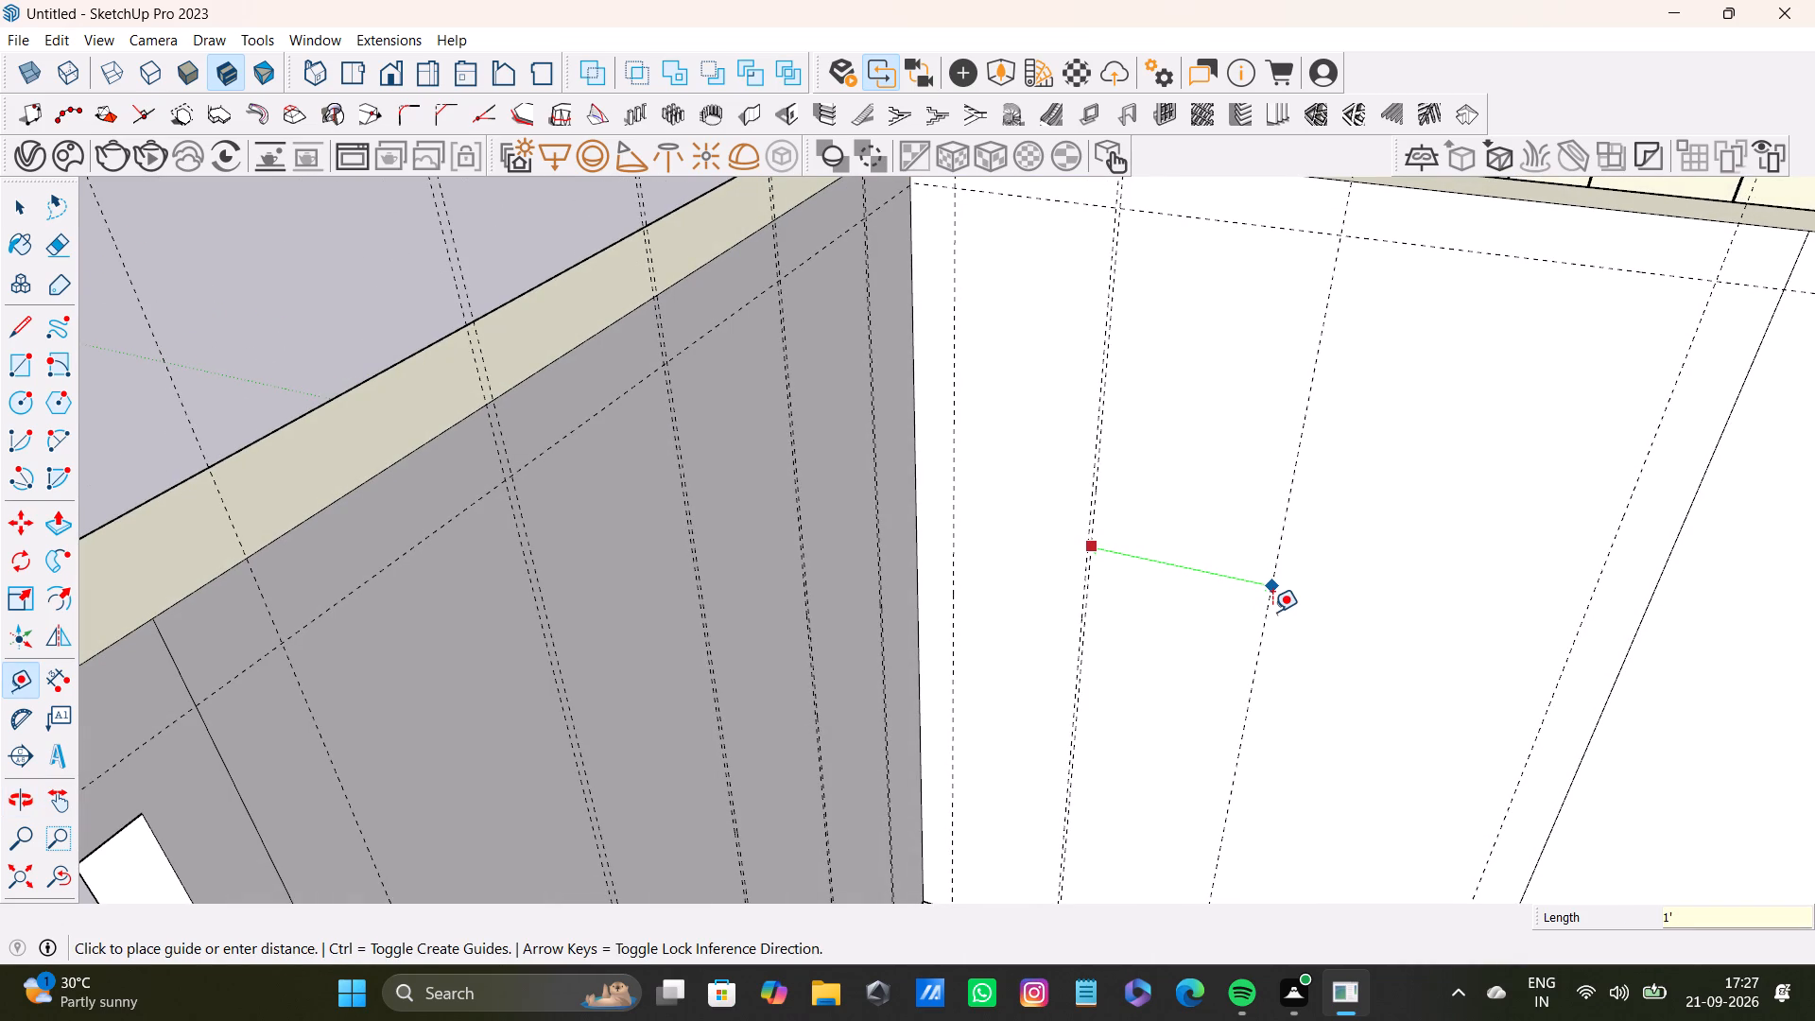
type("5\"")
key("Return")
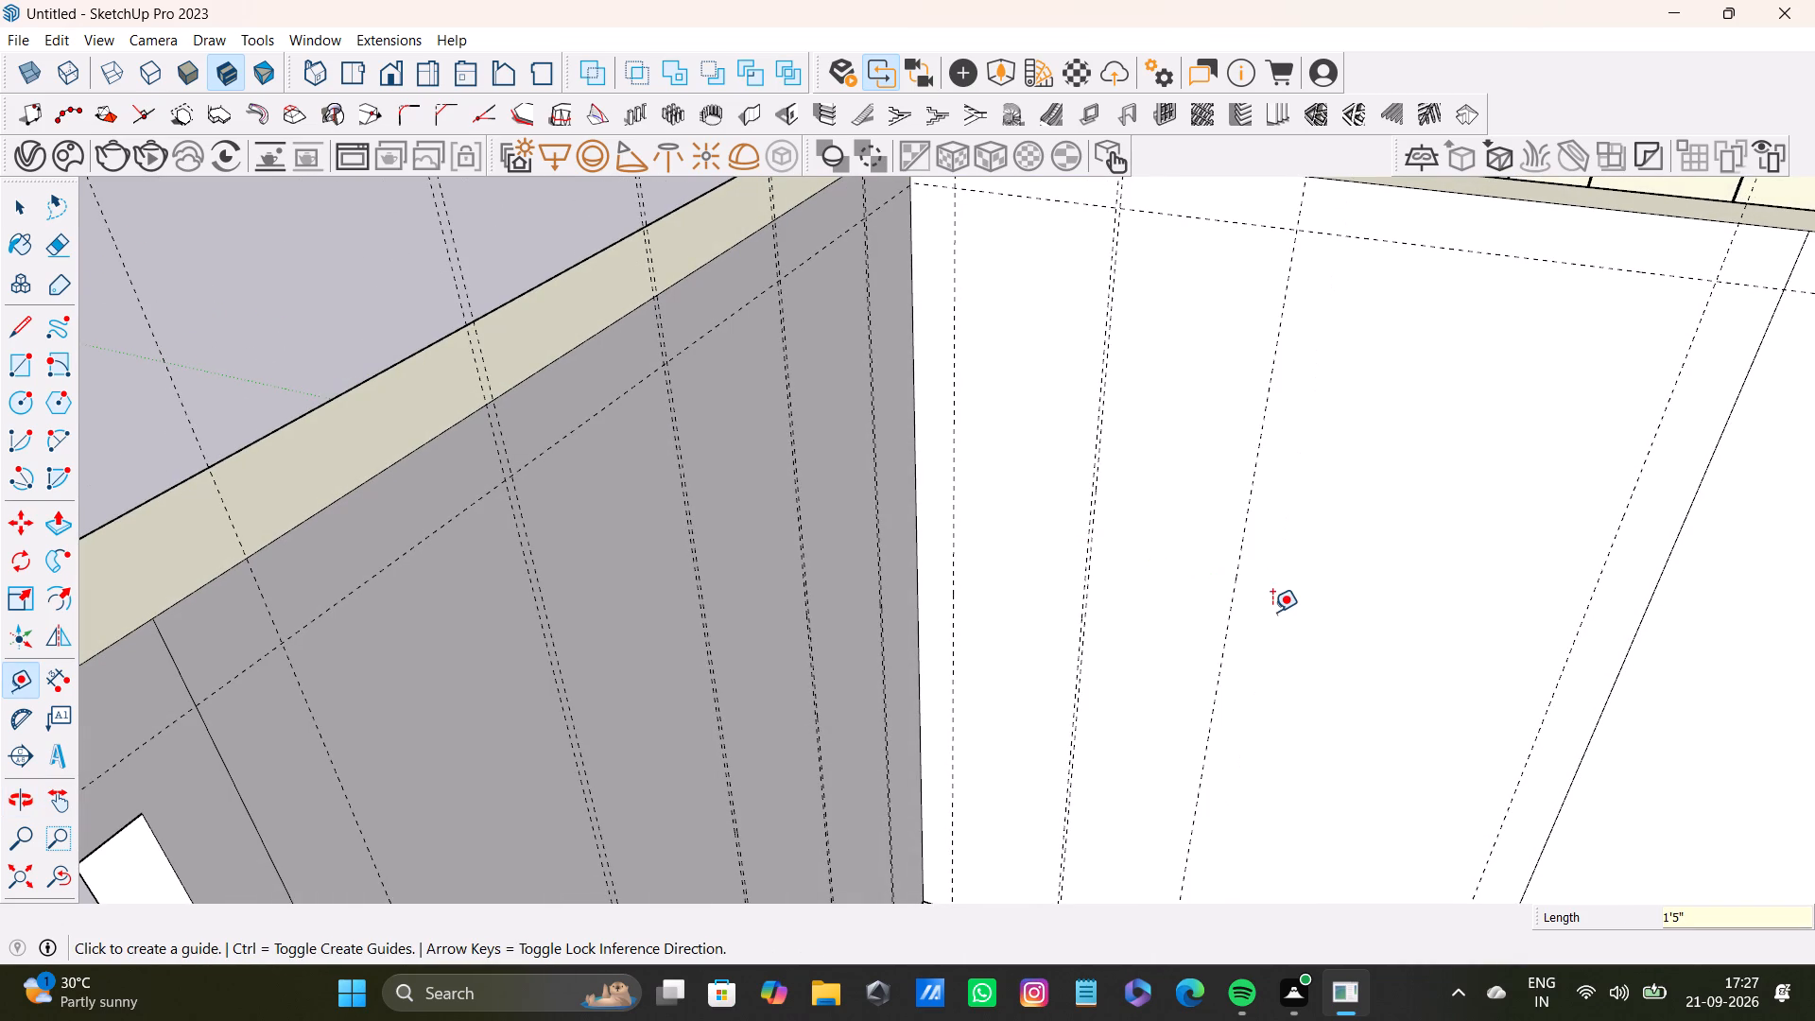
Place a parallel guide 0.4" beyond the adjoining wall's second panel guide, away from the corner.
scroll(1534, 889, "up", 3)
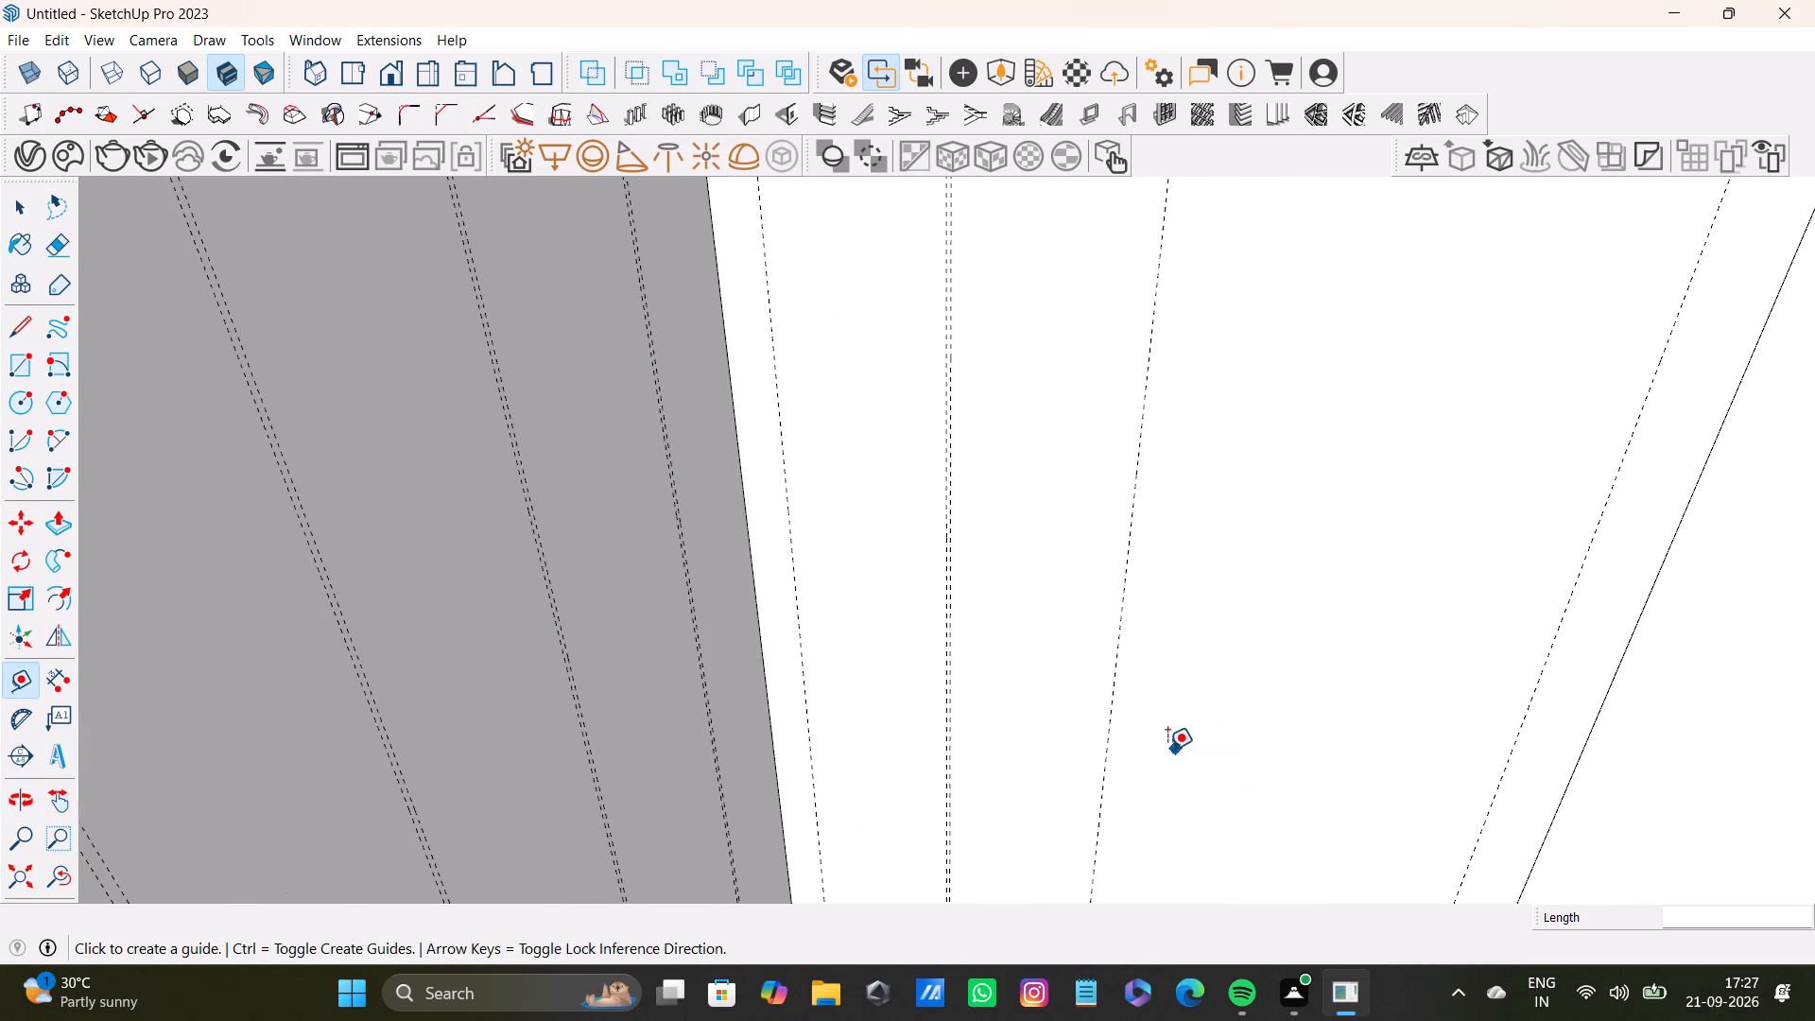
left_click(1116, 758)
key("space")
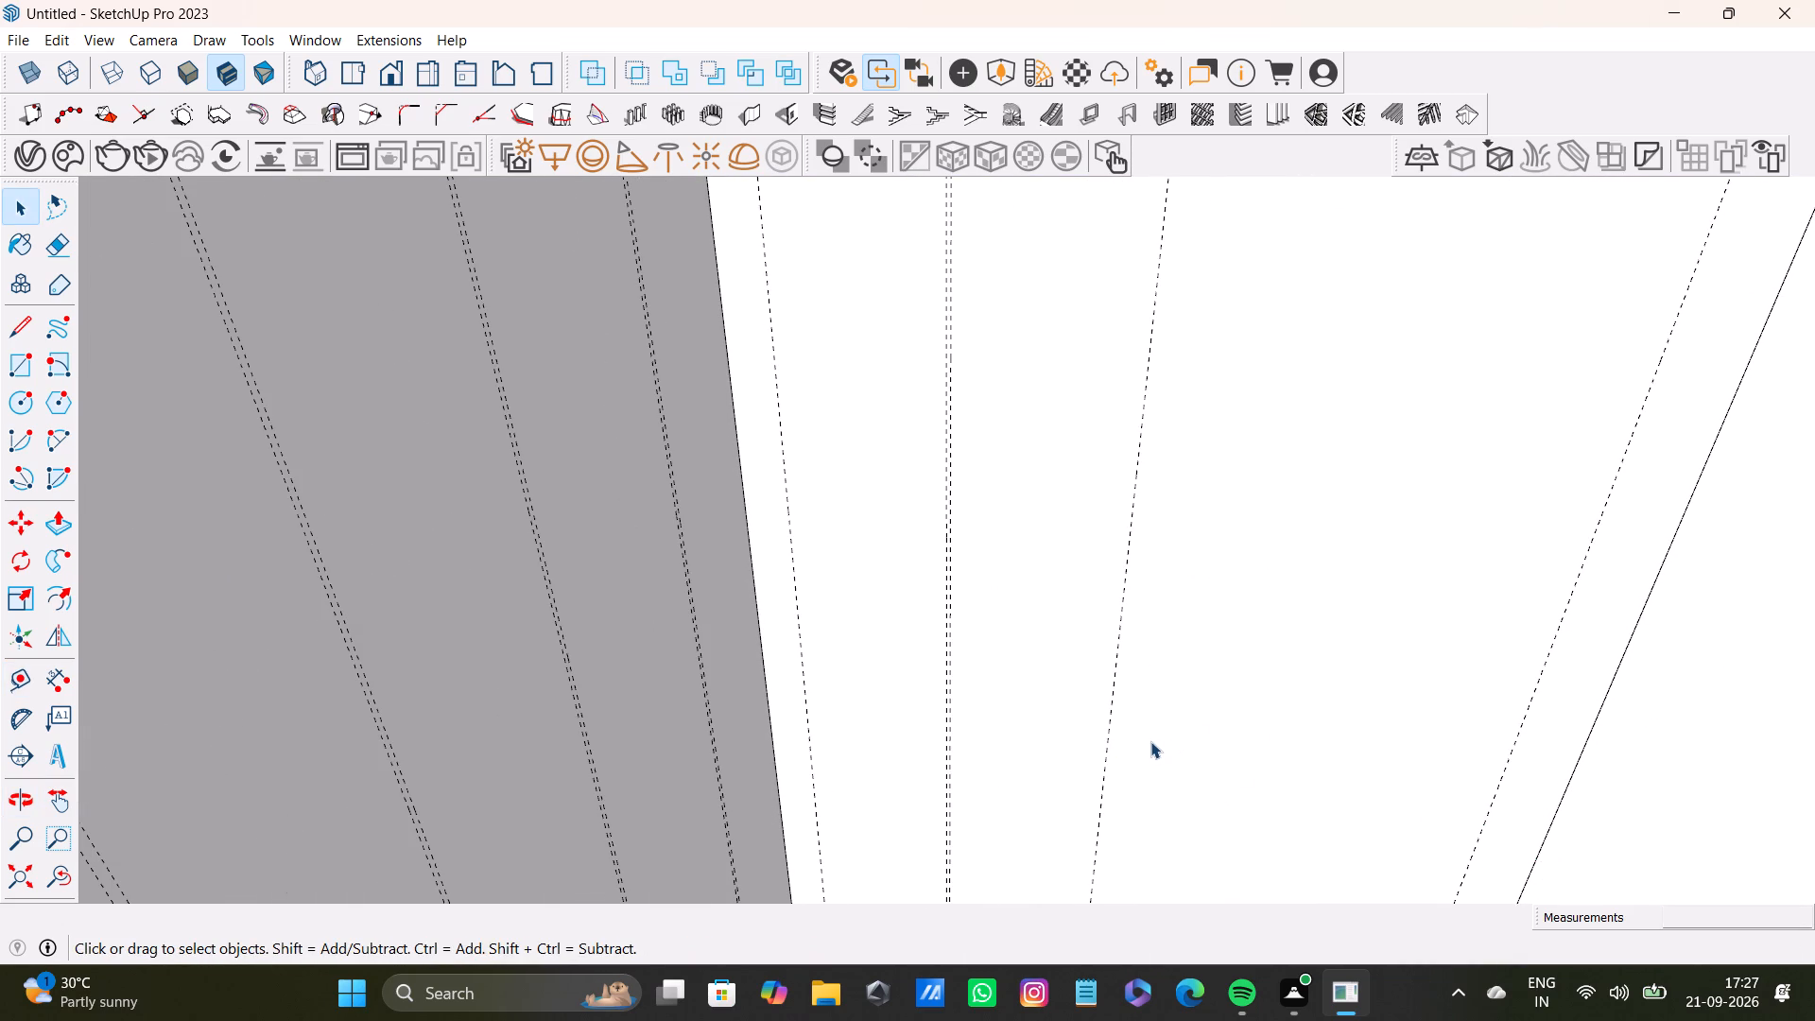
key("t")
left_click_drag(1110, 749, 1128, 749)
type("0.")
key("4")
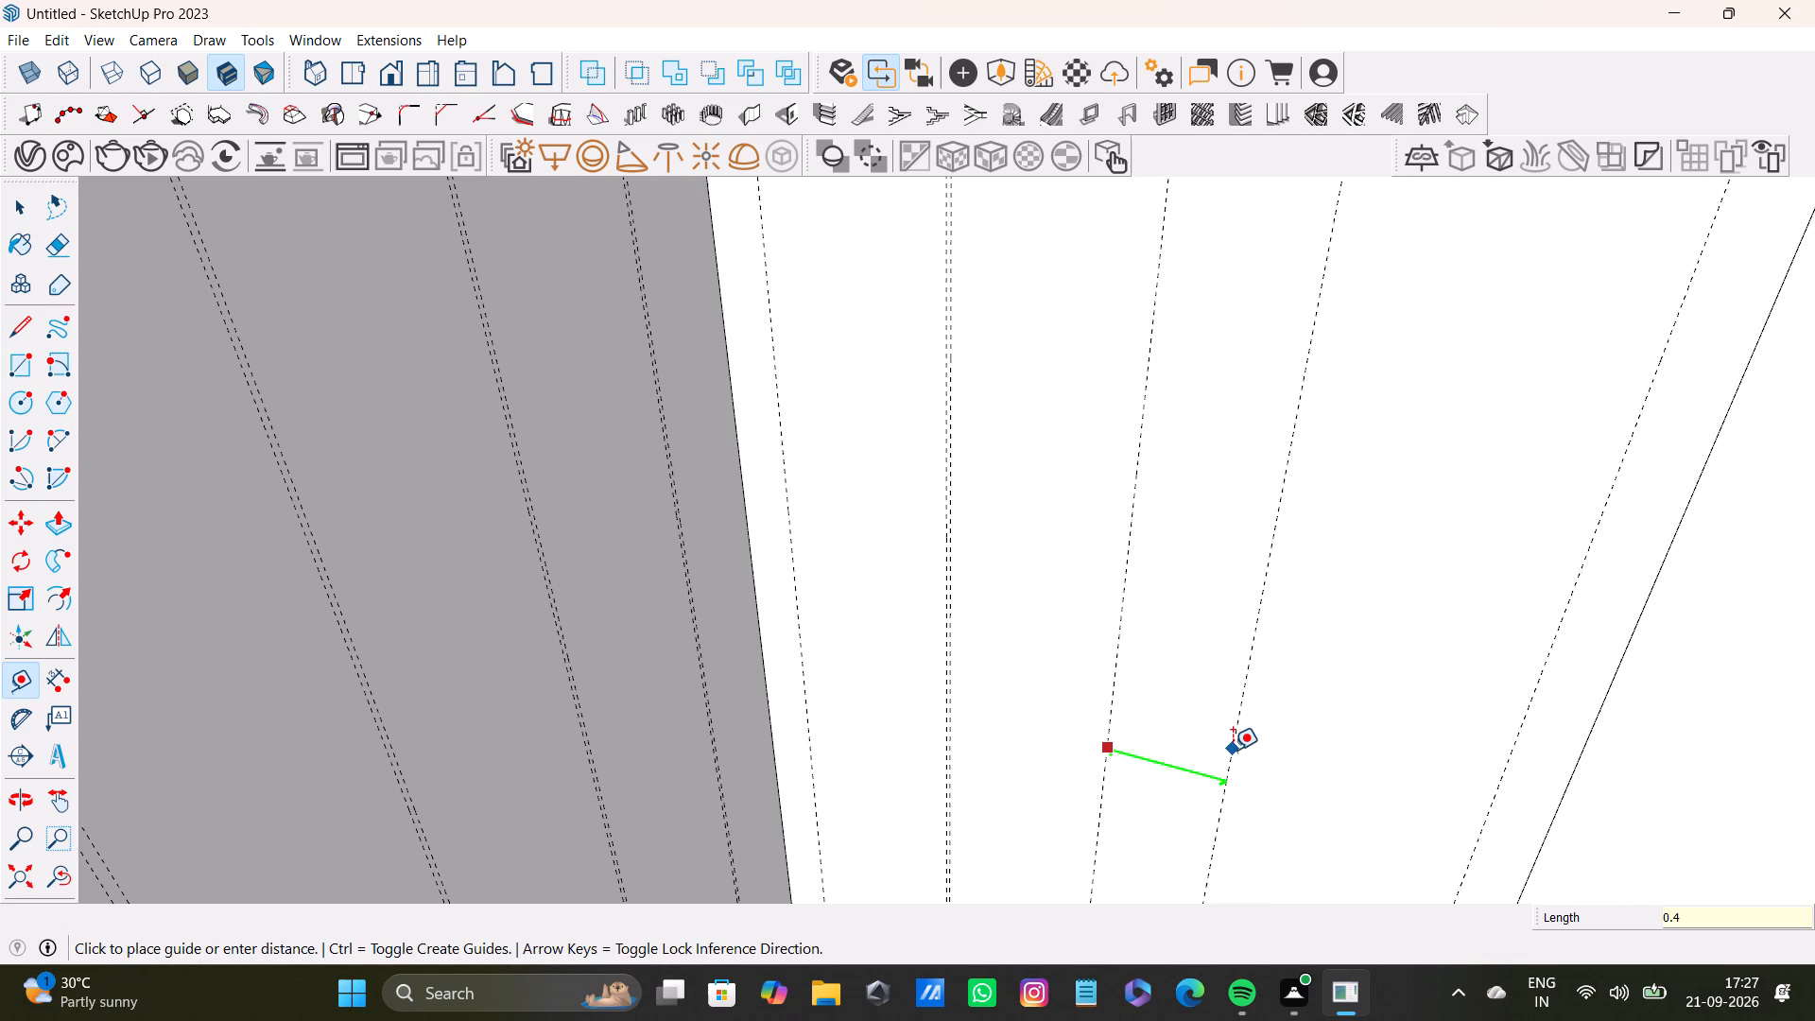
key("shift+quotedbl")
key("Return")
Place a vertical guide 1'5" from the outer guide of the adjoining wall's second close pair to mark its third panel's width.
scroll(1102, 449, "down", 7)
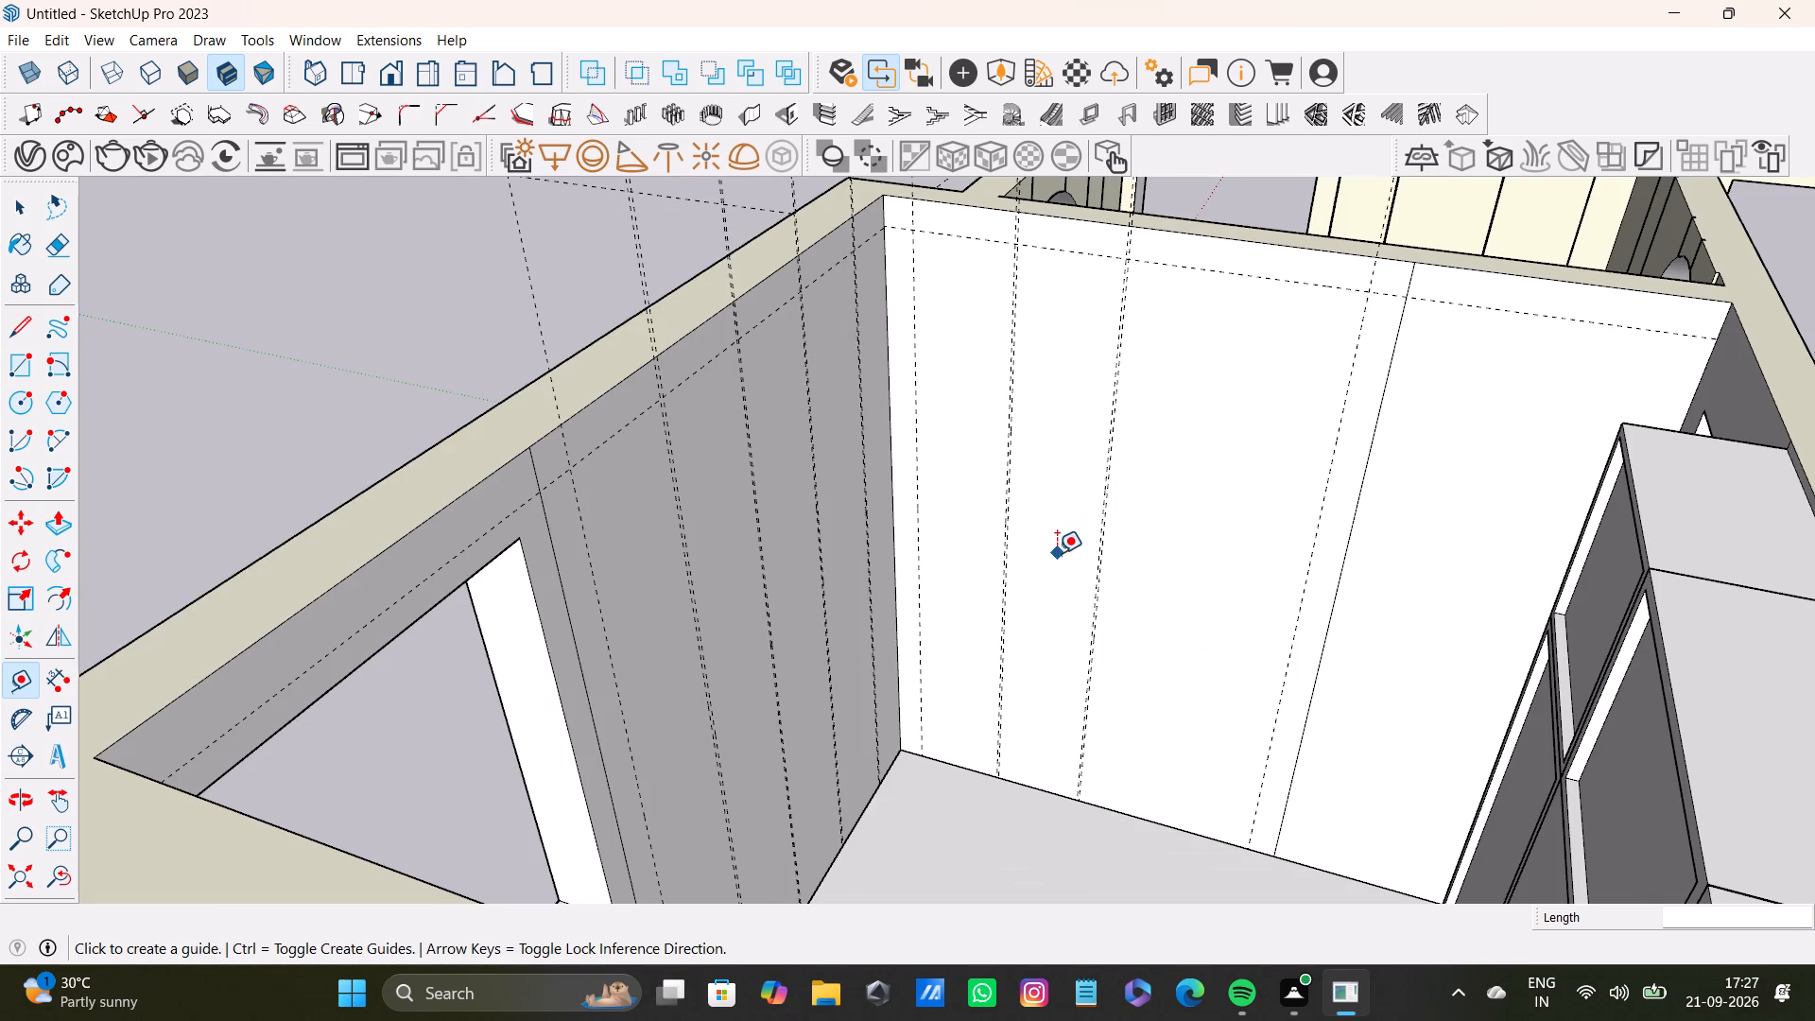
middle_click_drag(1135, 603, 1049, 599, "shift")
scroll(1004, 558, "up", 12)
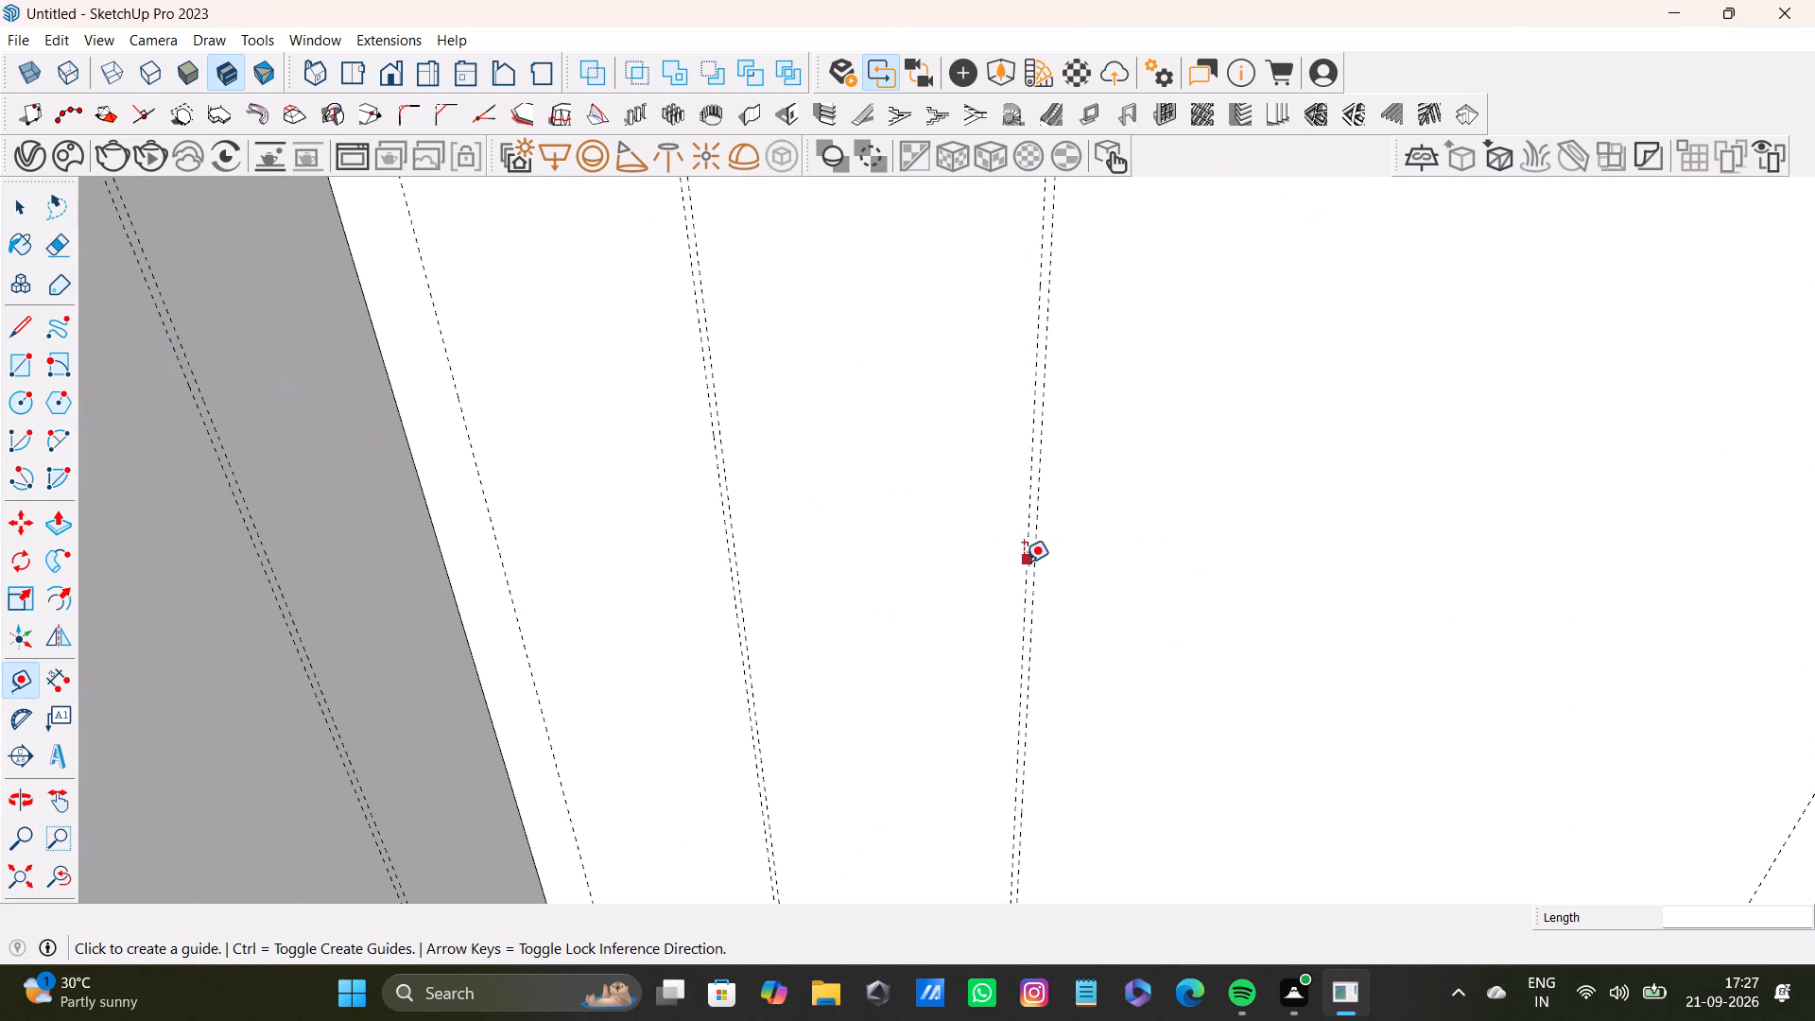
left_click_drag(1033, 573, 1066, 573)
scroll(1308, 617, "down", 6)
middle_click_drag(1384, 628, 1195, 623, "shift")
middle_click_drag(1194, 631, 1203, 614)
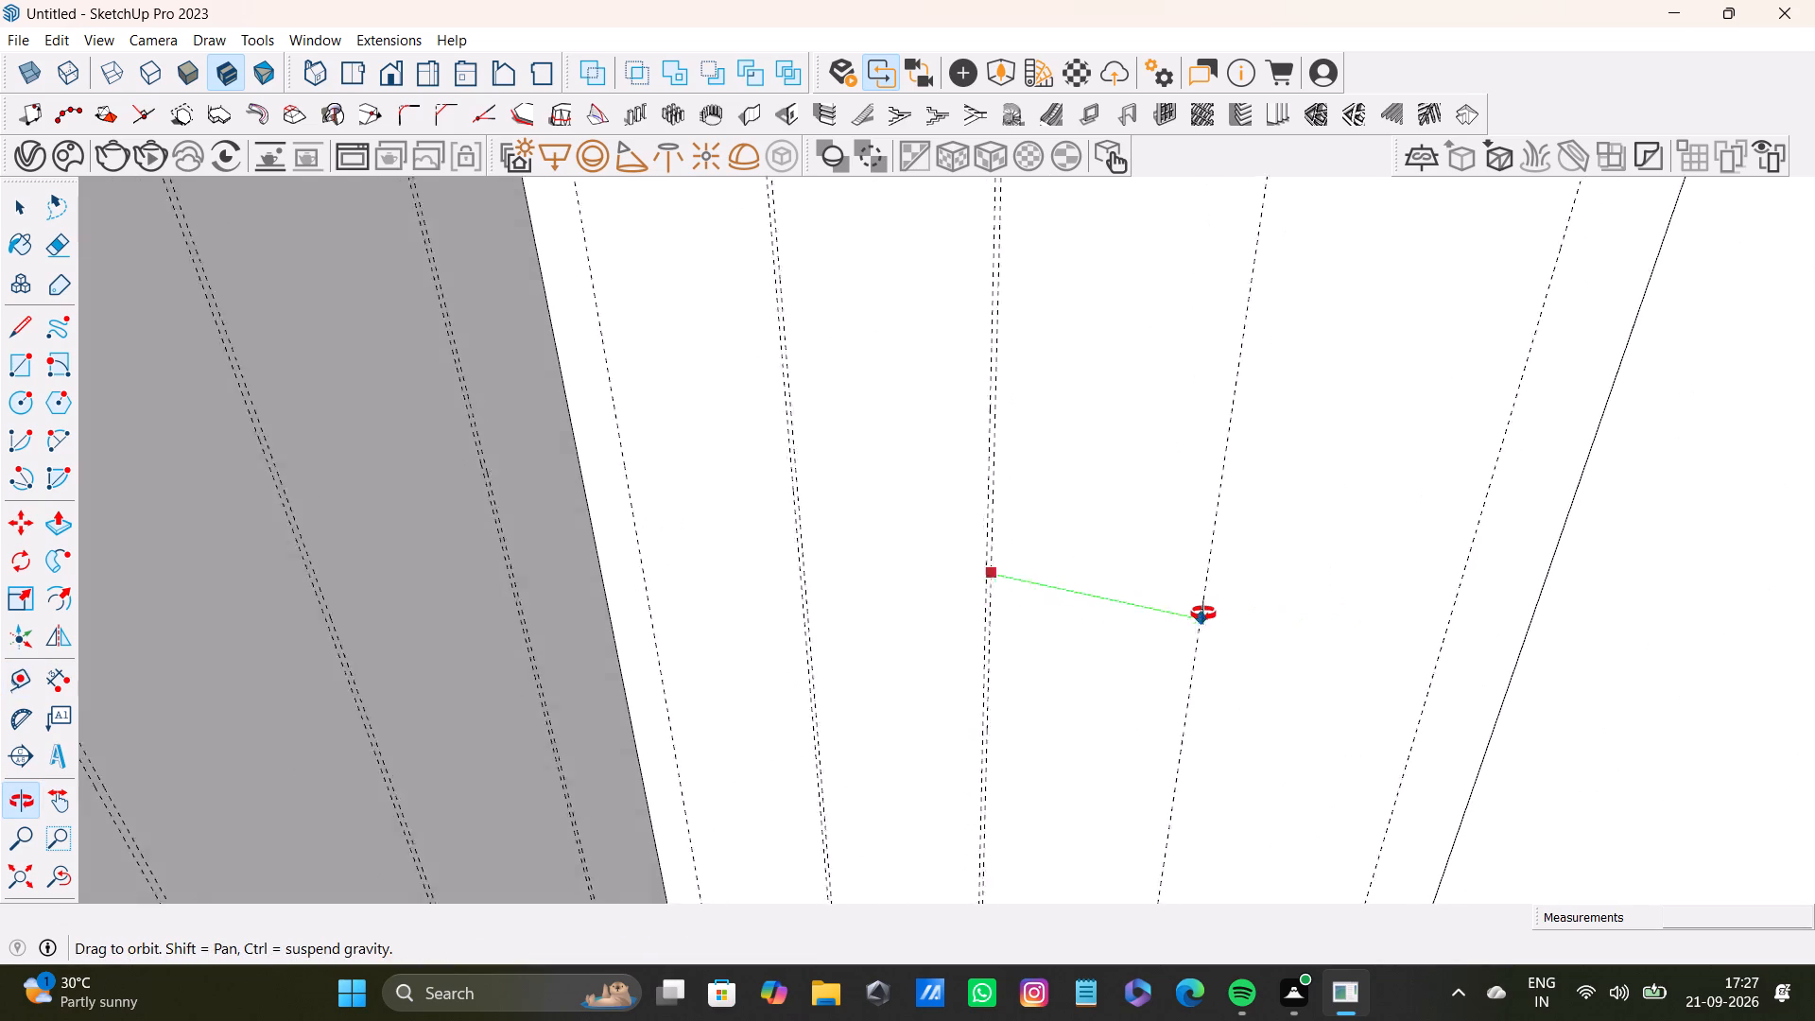
middle_click_drag(1203, 614, 1214, 614)
key("1")
type("'4")
key("shift+quotedbl")
key("BackSpace")
key("BackSpace")
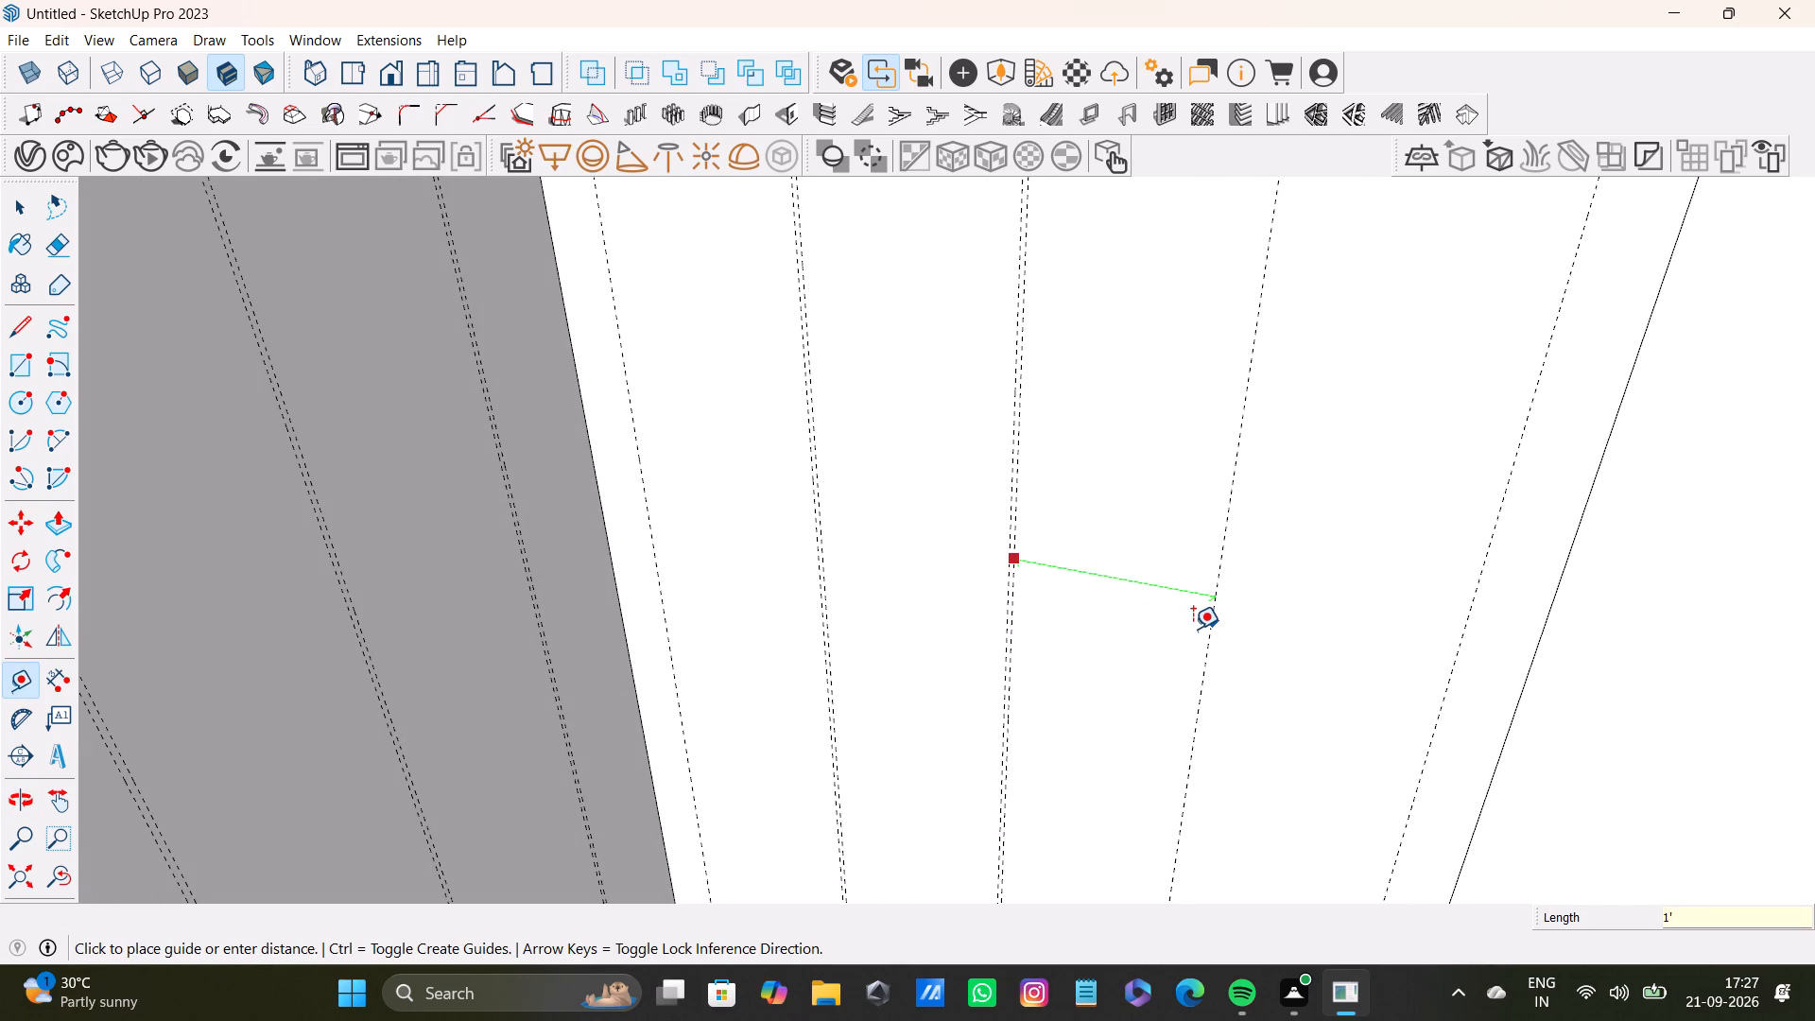
type("5\"")
key("Return")
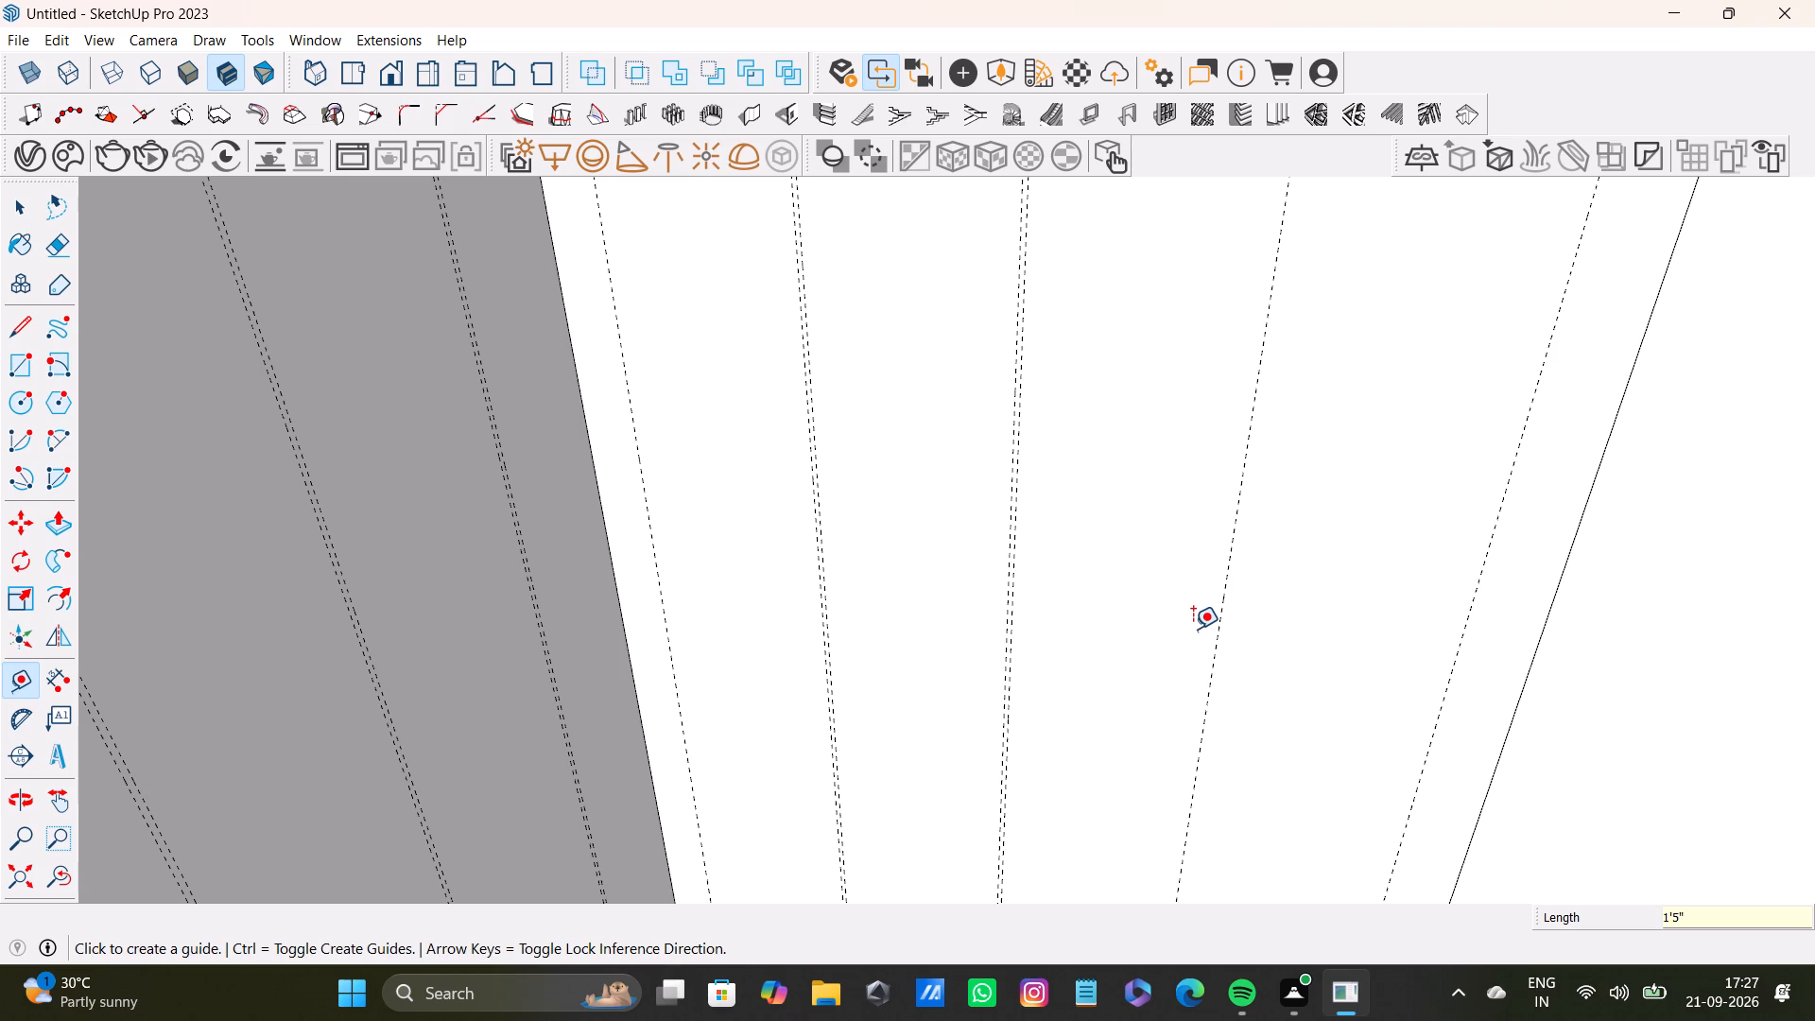
scroll(1095, 641, "down", 7, "shift")
middle_click_drag(1217, 524, 1173, 574, "shift")
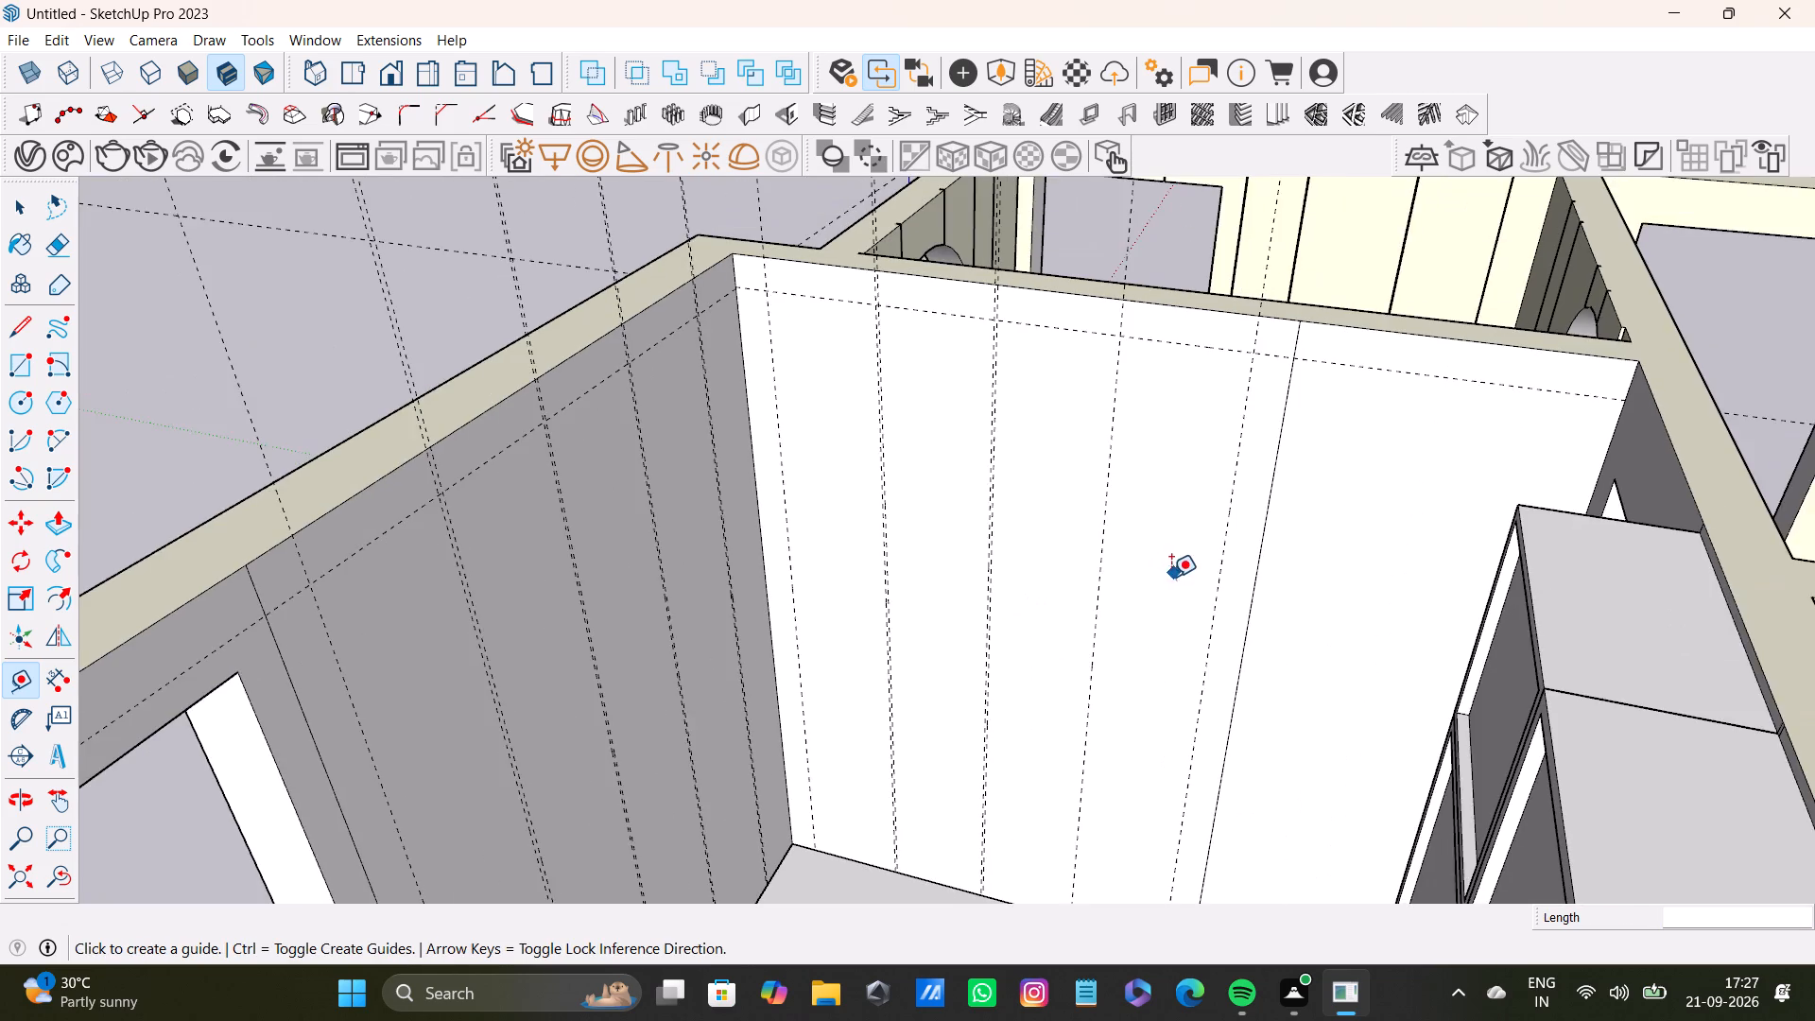
Undo the last vertical guide marking the third panel's width on the adjoining wall.
scroll(1170, 563, "up", 2)
scroll(1106, 526, "down", 3)
scroll(1088, 547, "up", 7)
scroll(1096, 612, "down", 3)
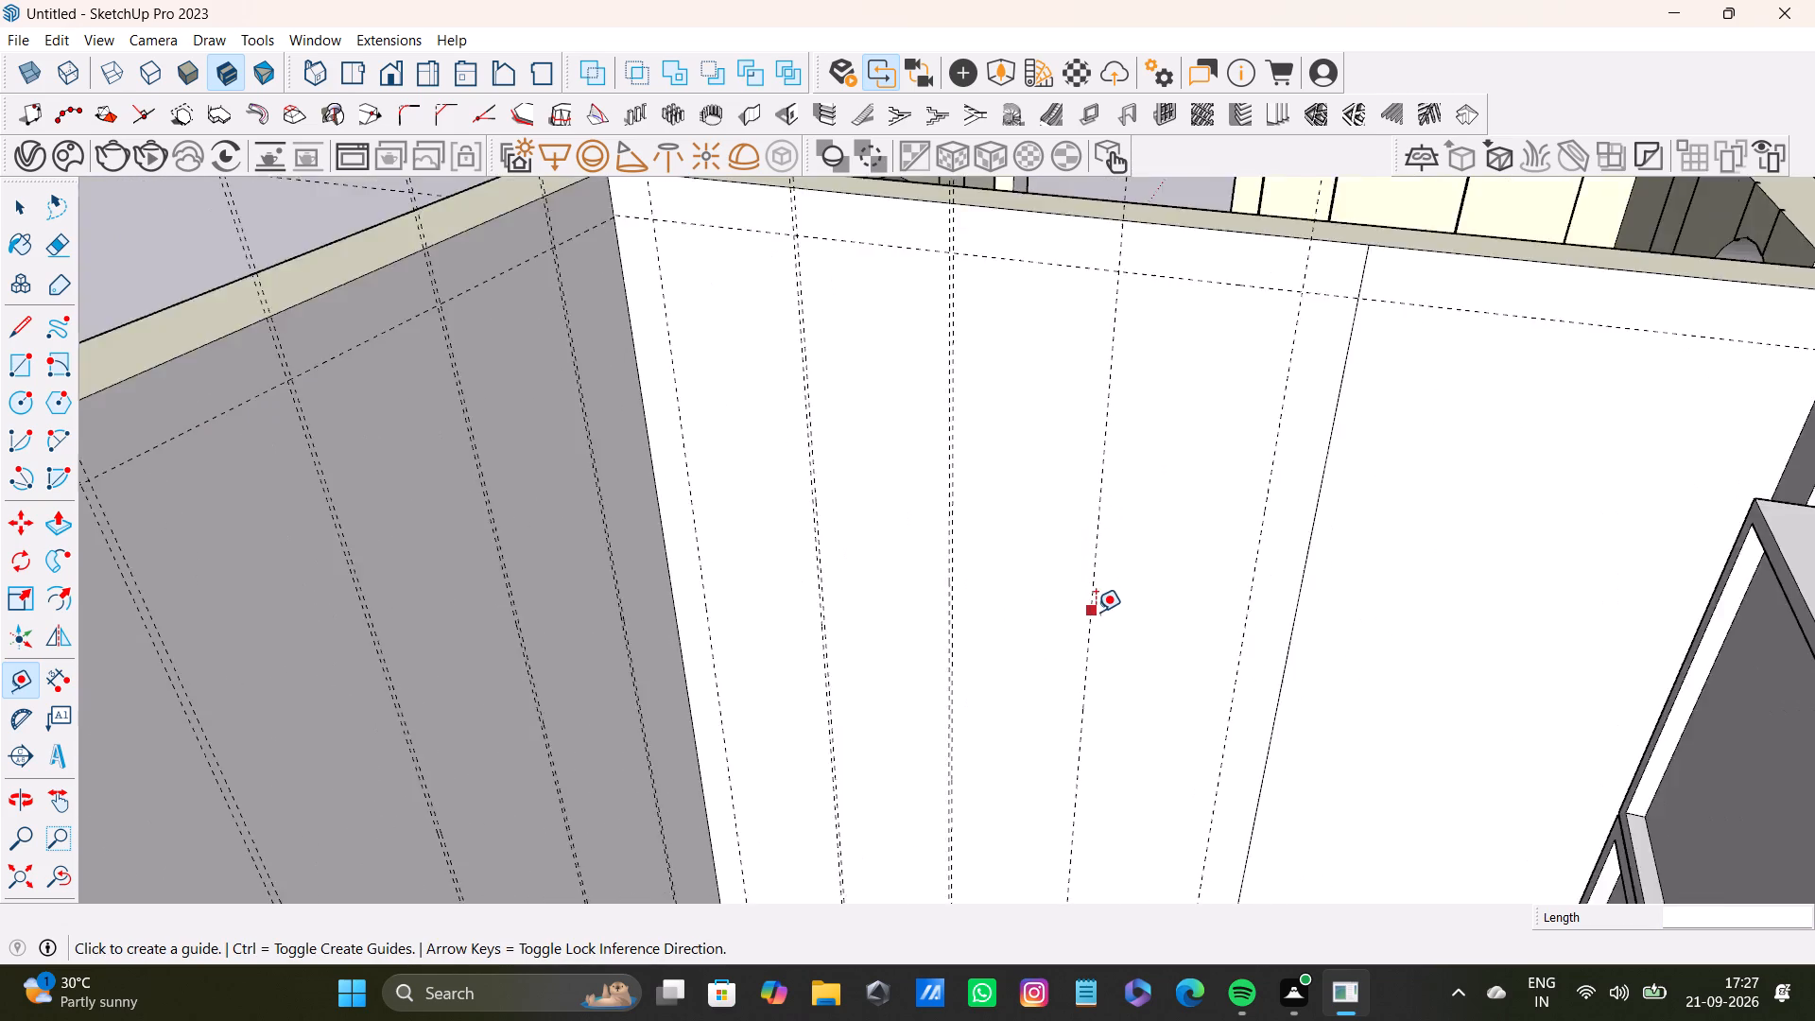
scroll(1096, 612, "down", 5)
key("ctrl+z")
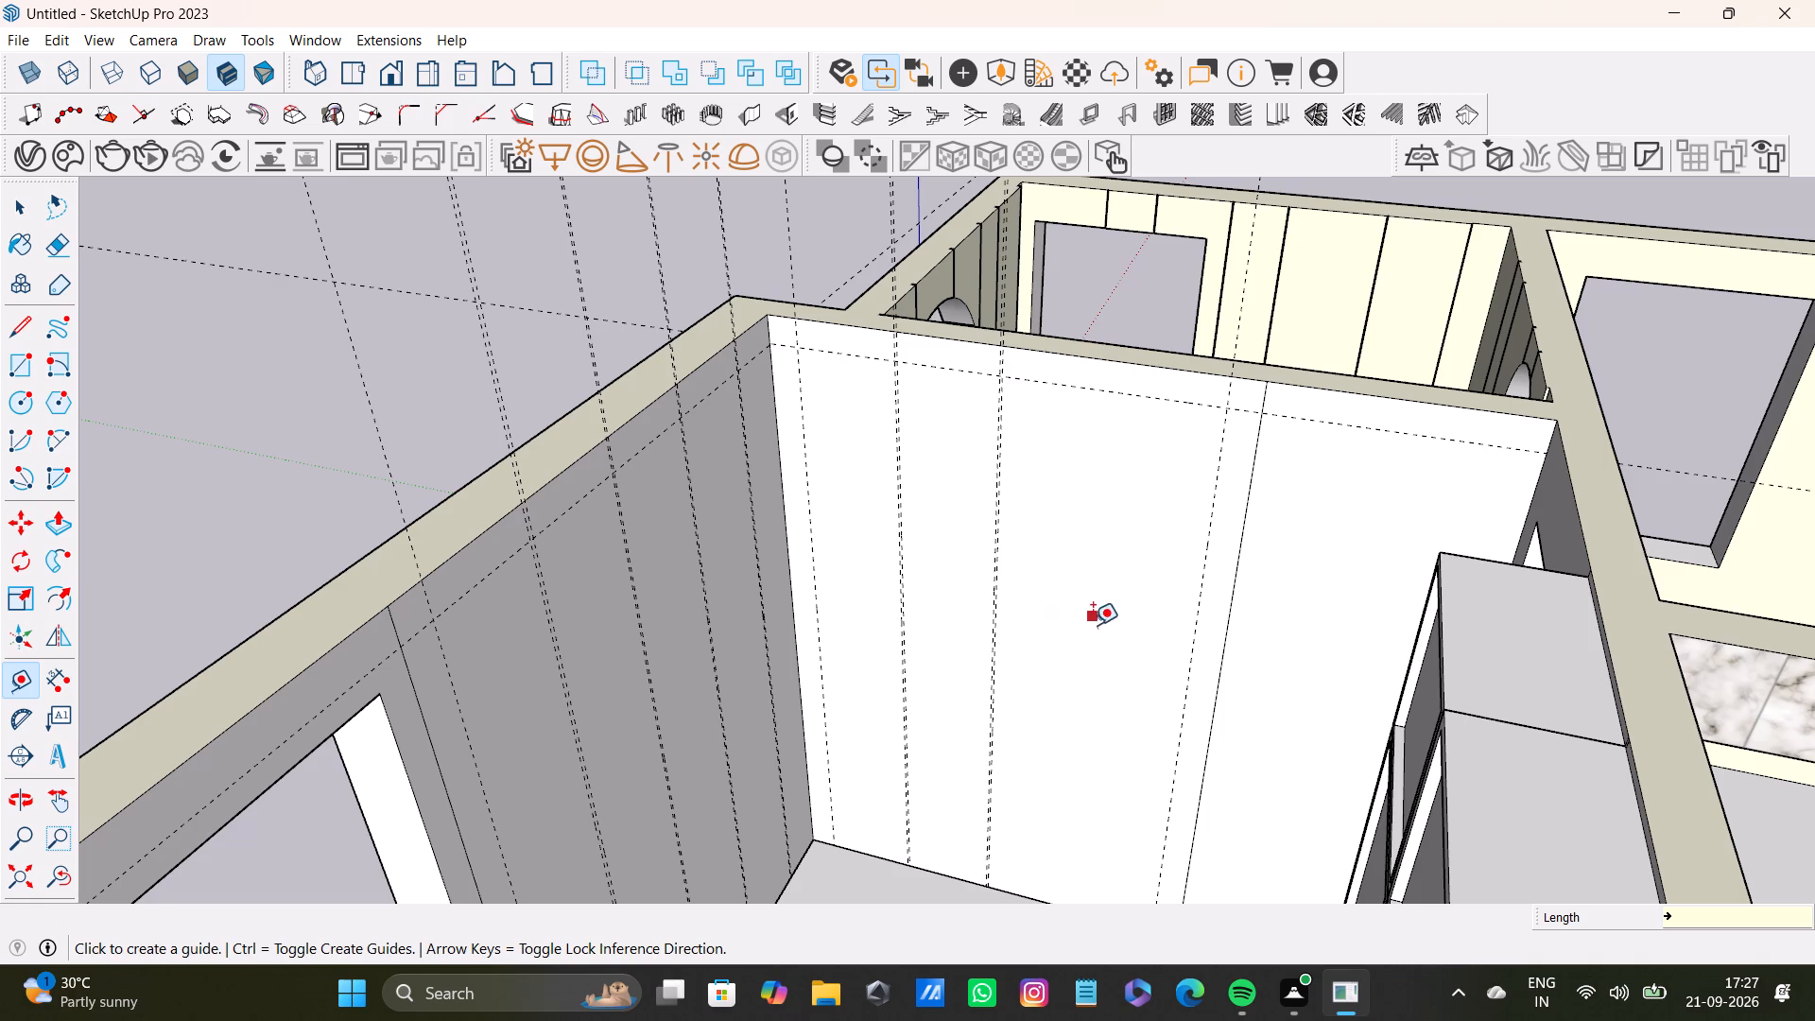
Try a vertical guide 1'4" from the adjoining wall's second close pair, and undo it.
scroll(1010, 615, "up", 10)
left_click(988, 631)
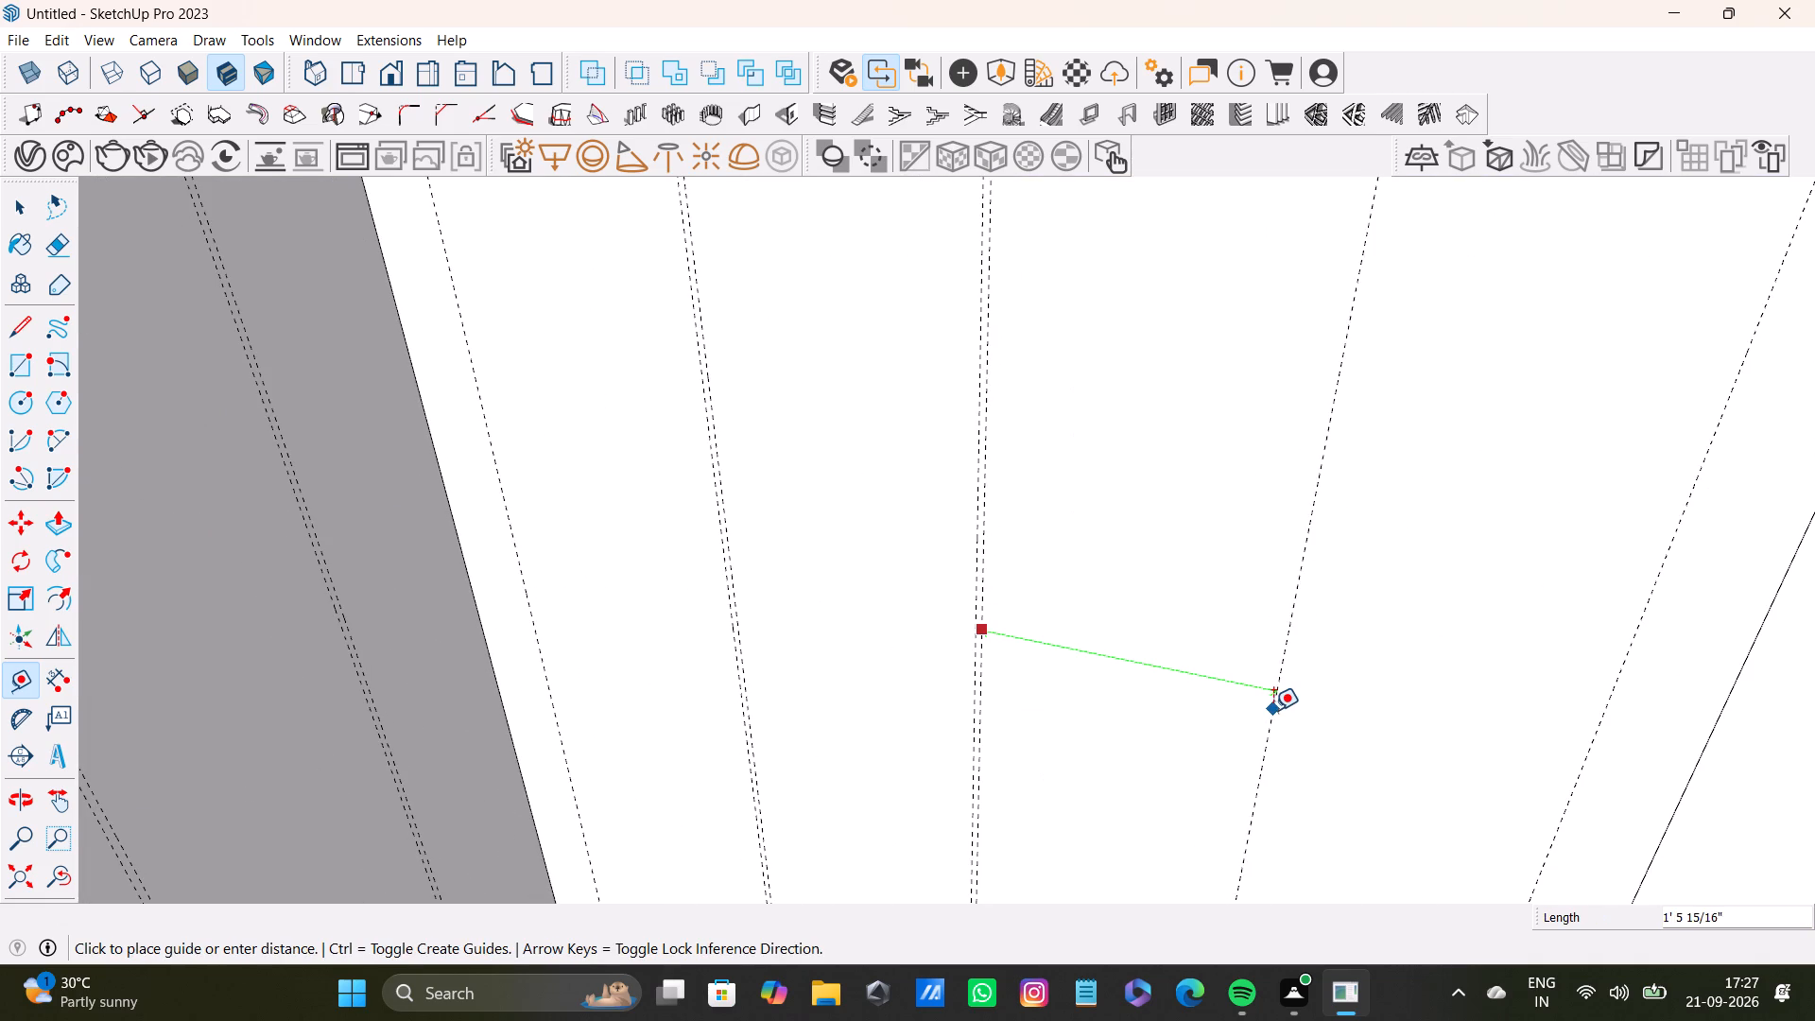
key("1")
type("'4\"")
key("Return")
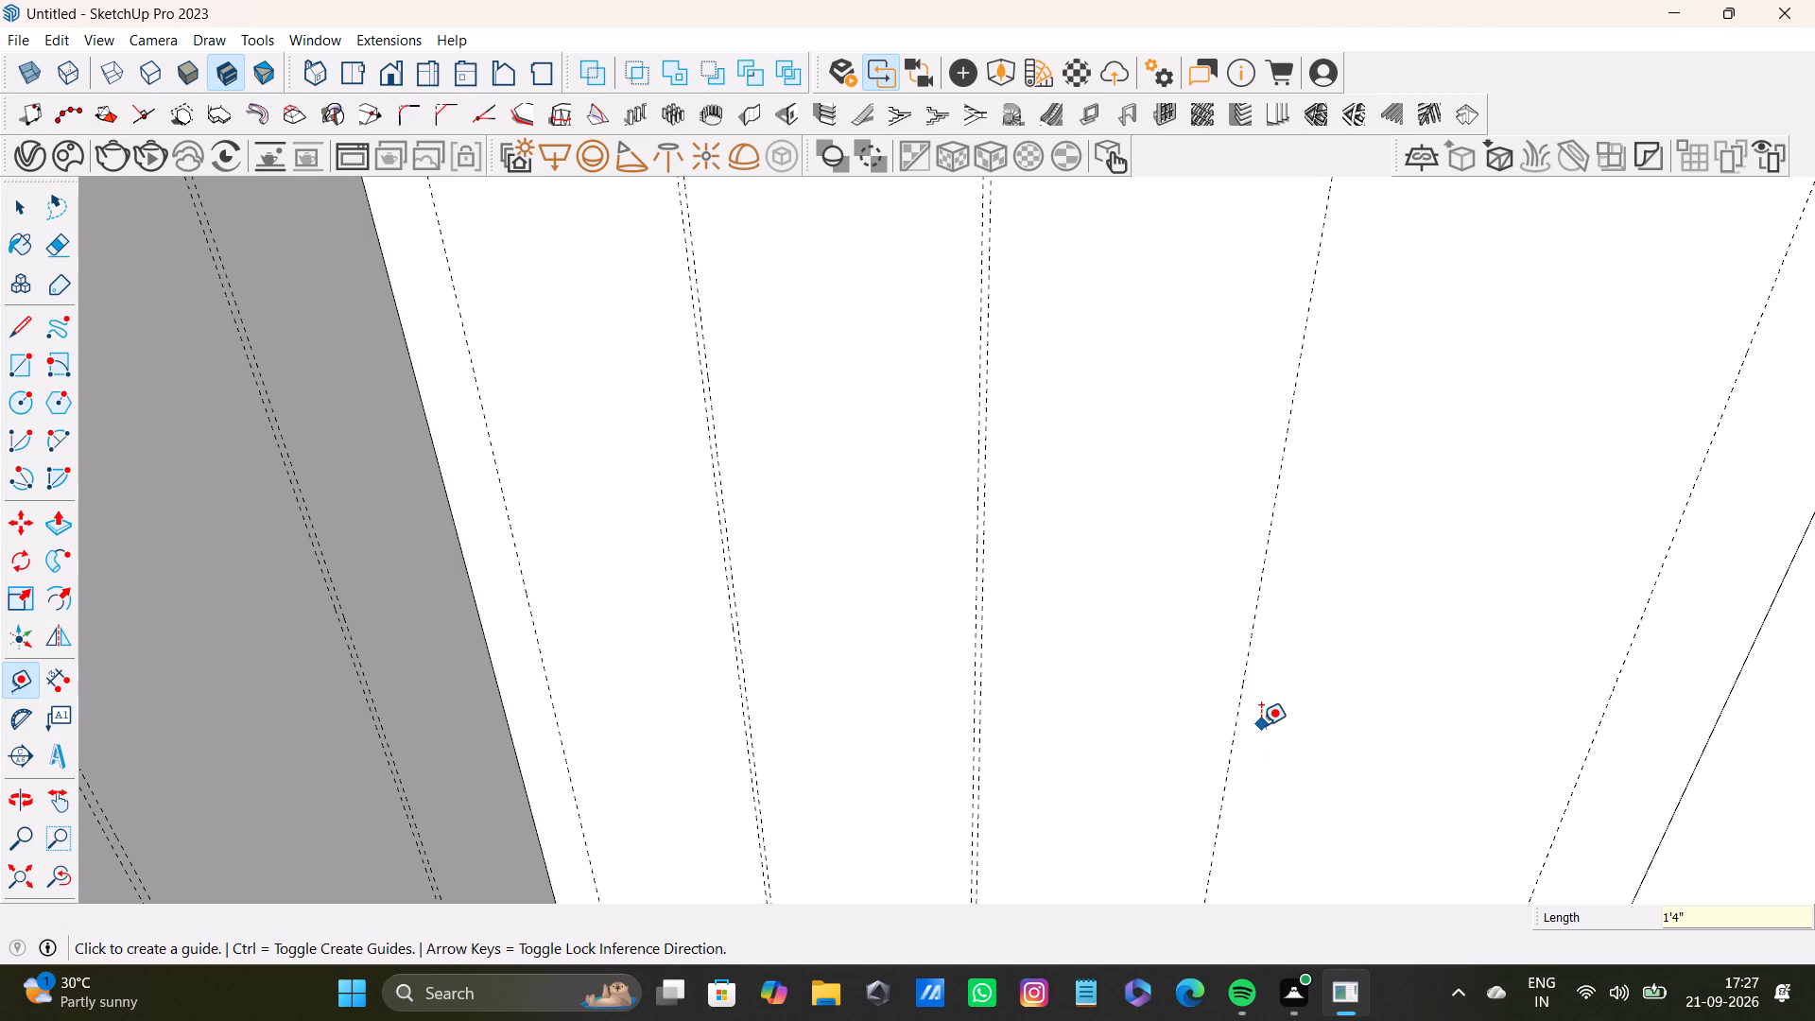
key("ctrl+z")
Place a vertical guide 1'5" from the outer guide of the adjoining wall's second close pair to mark its third panel's width.
scroll(1083, 689, "up", 6)
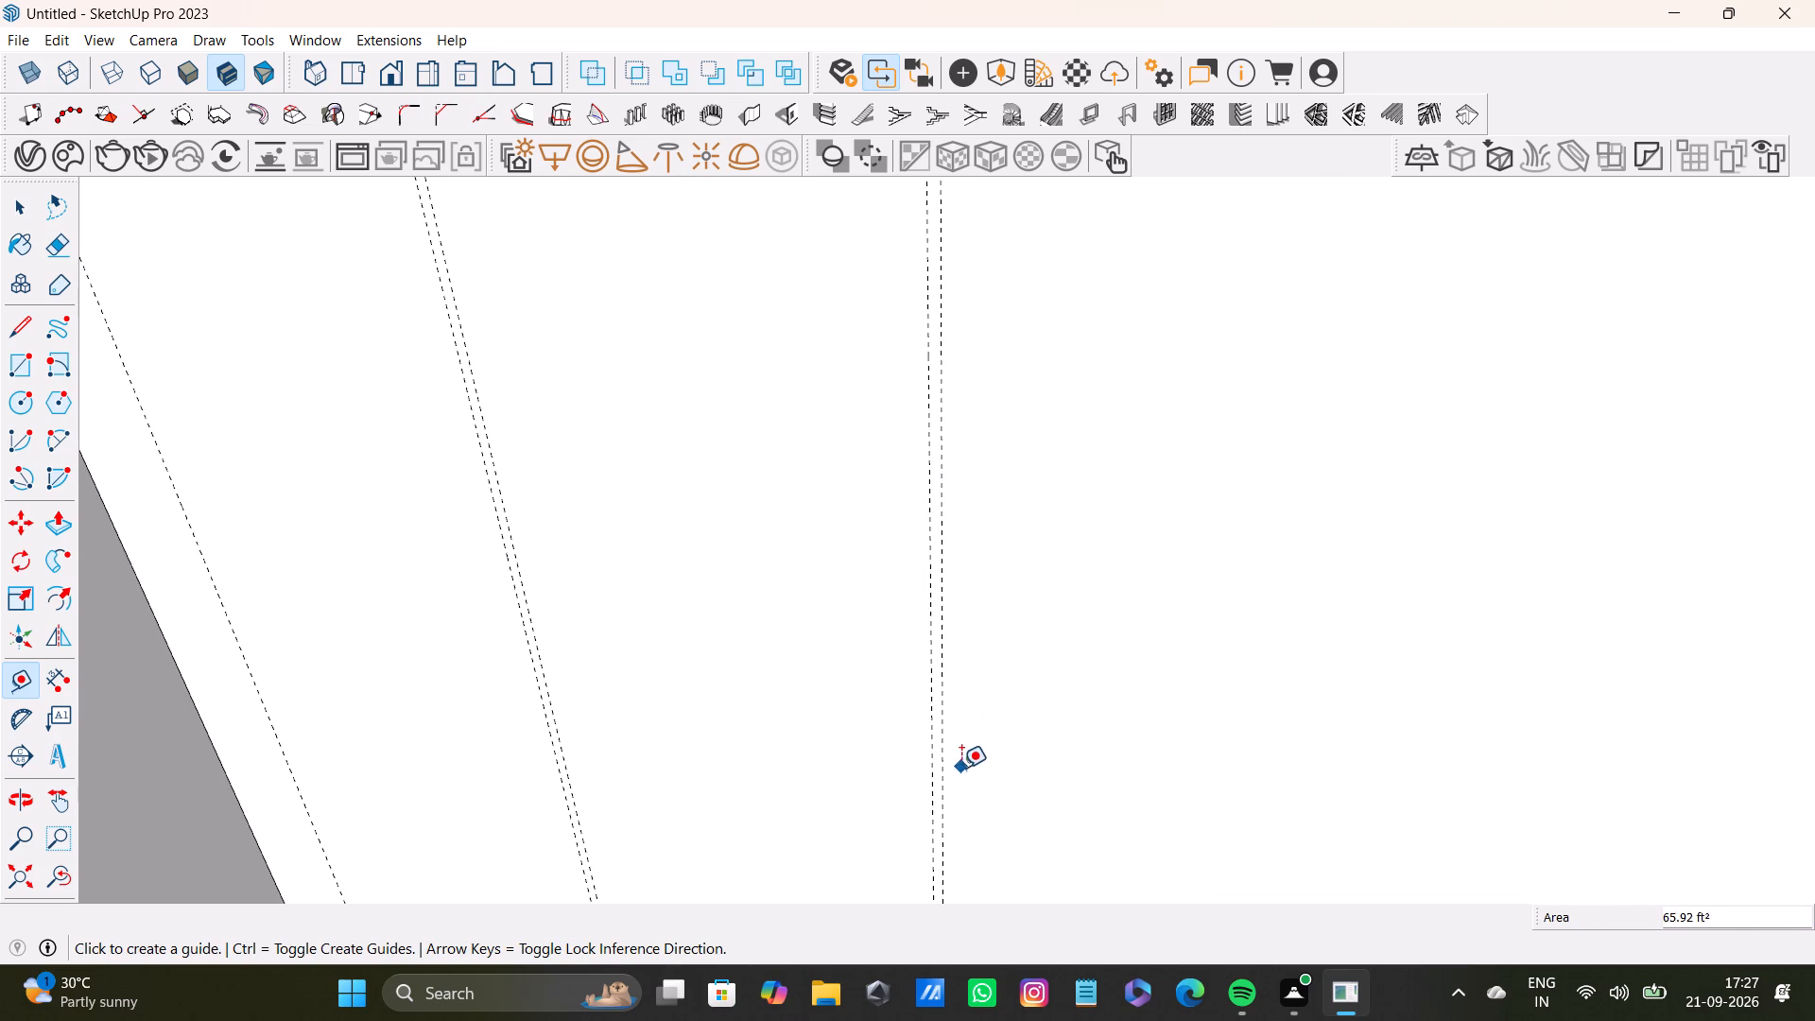
left_click(943, 780)
scroll(1339, 766, "down", 8)
type("1'")
key("6")
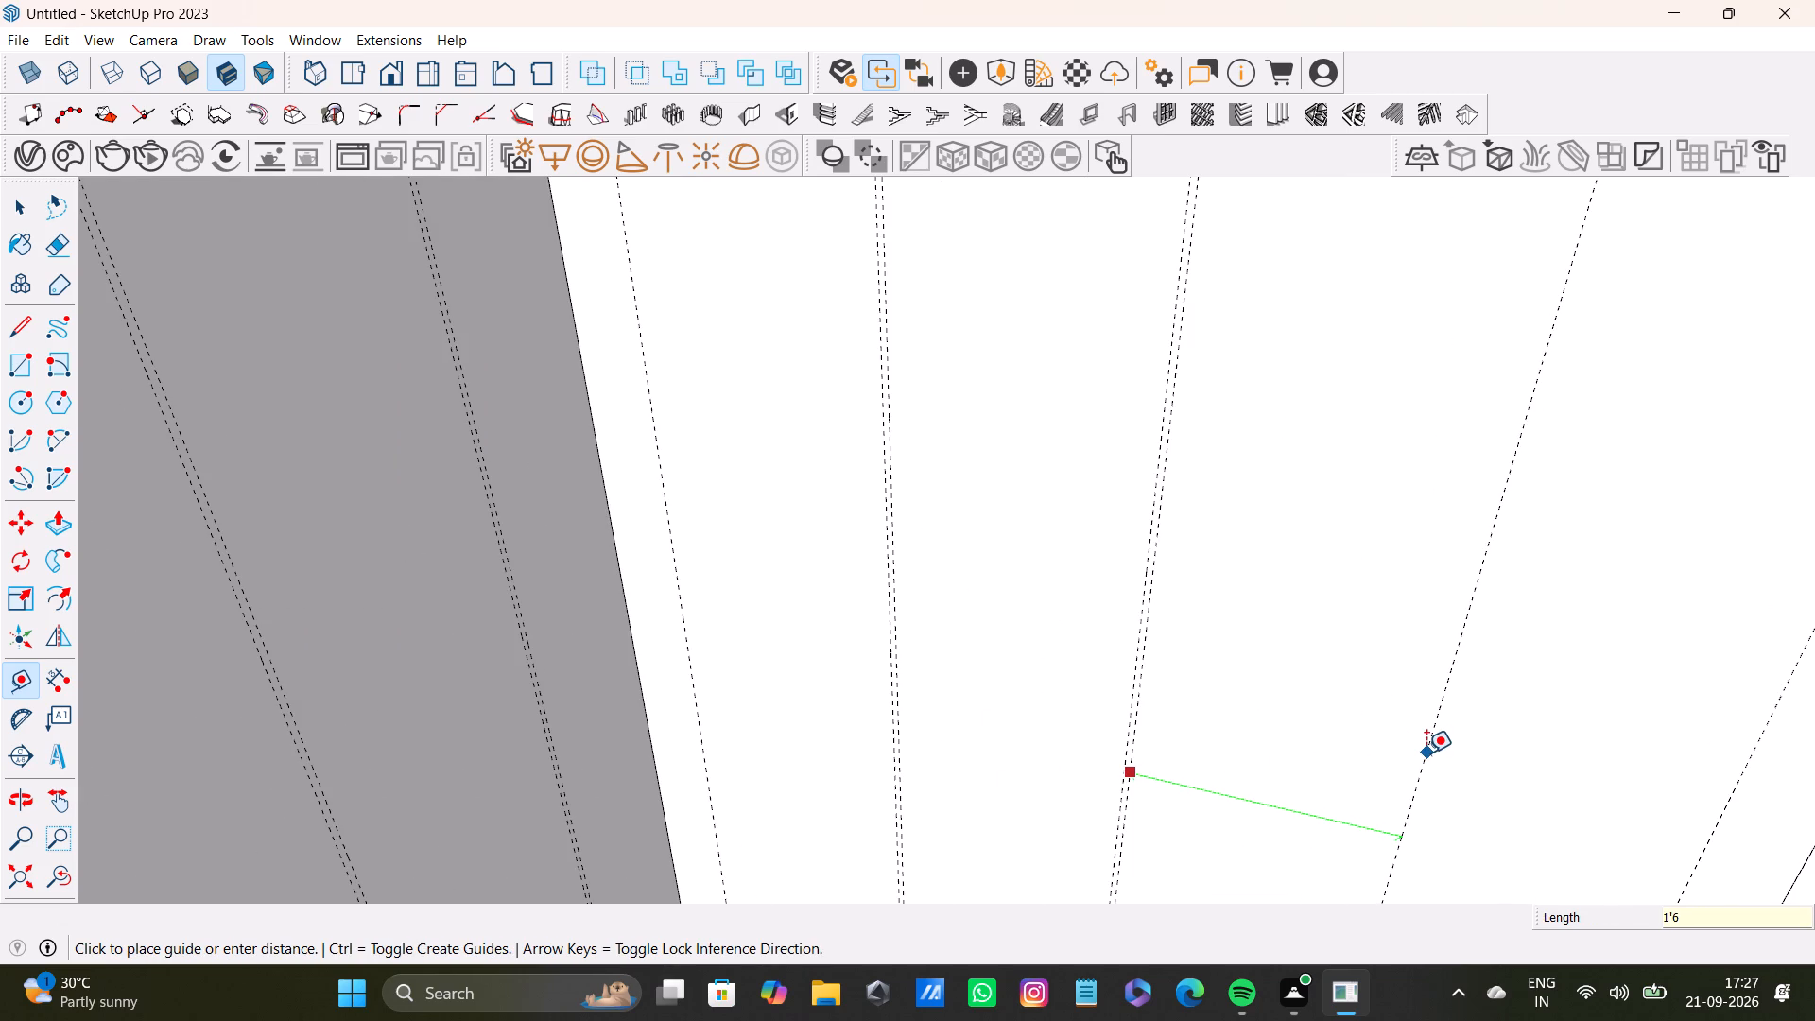
key("BackSpace")
key("5")
key("shift+quotedbl")
key("Return")
Place a parallel guide 0.5" beyond the adjoining wall's third panel guide, away from the corner.
left_click(1424, 716)
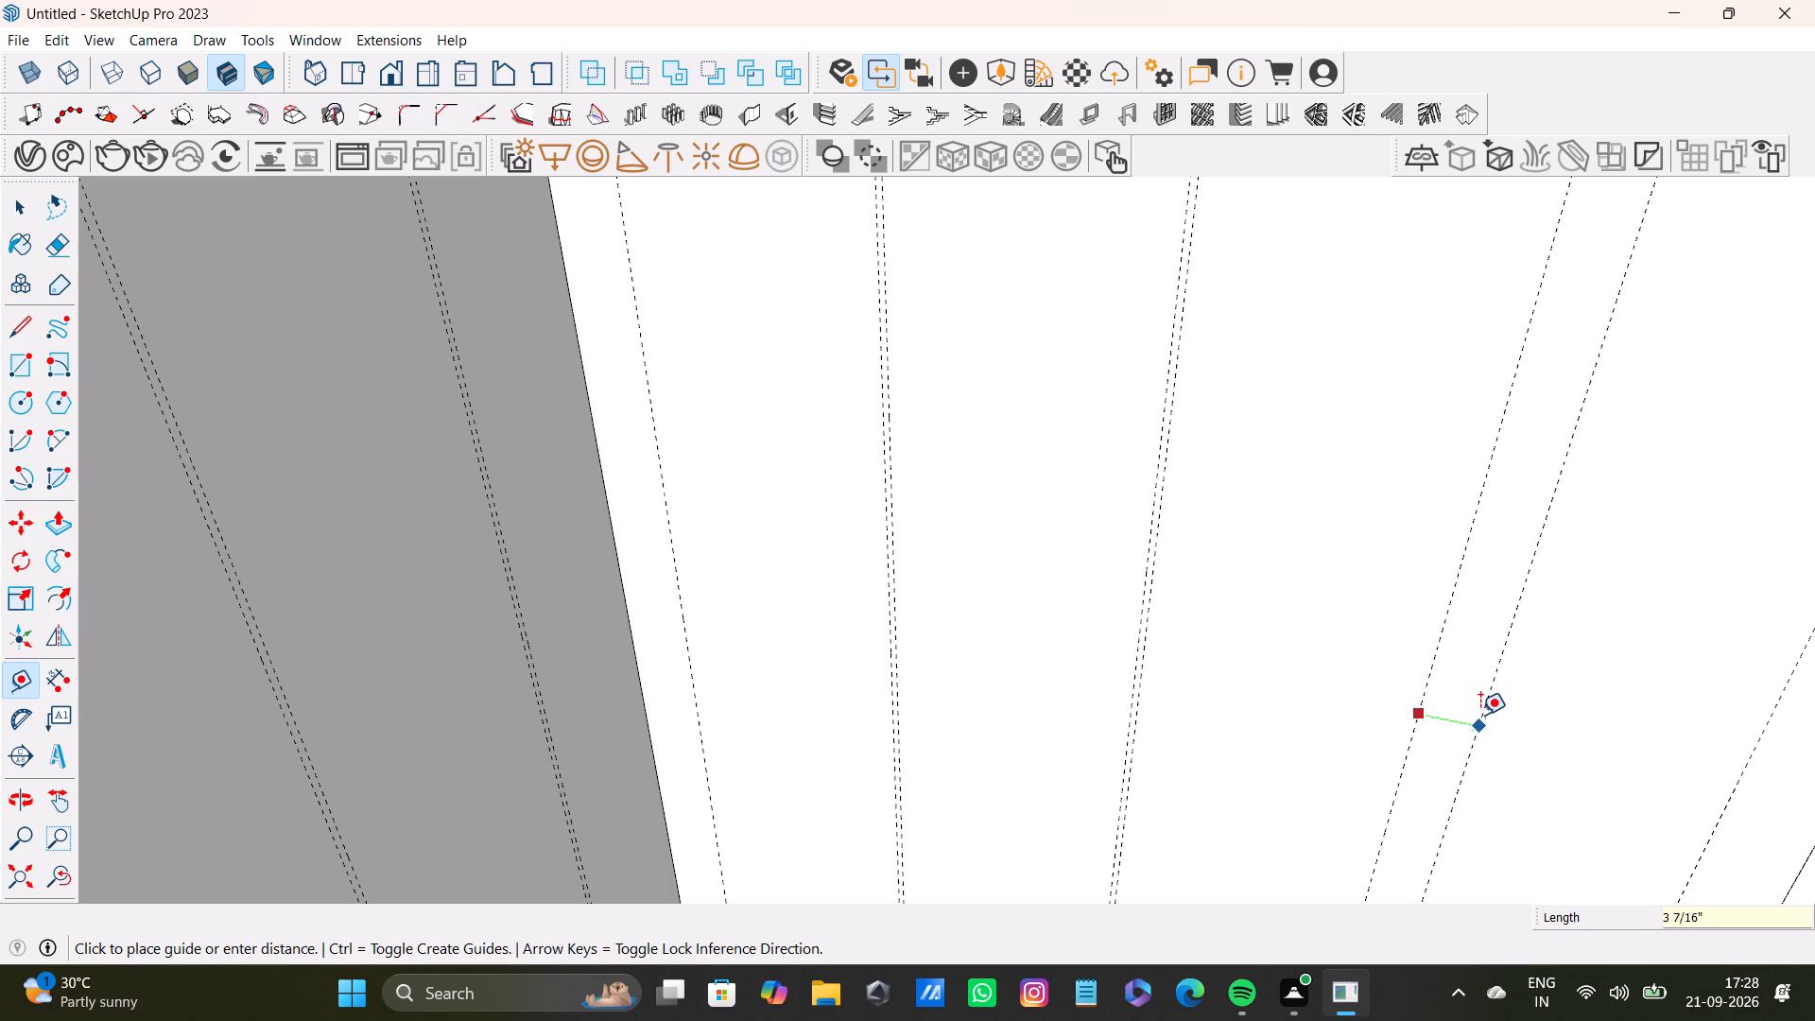
type("0.5")
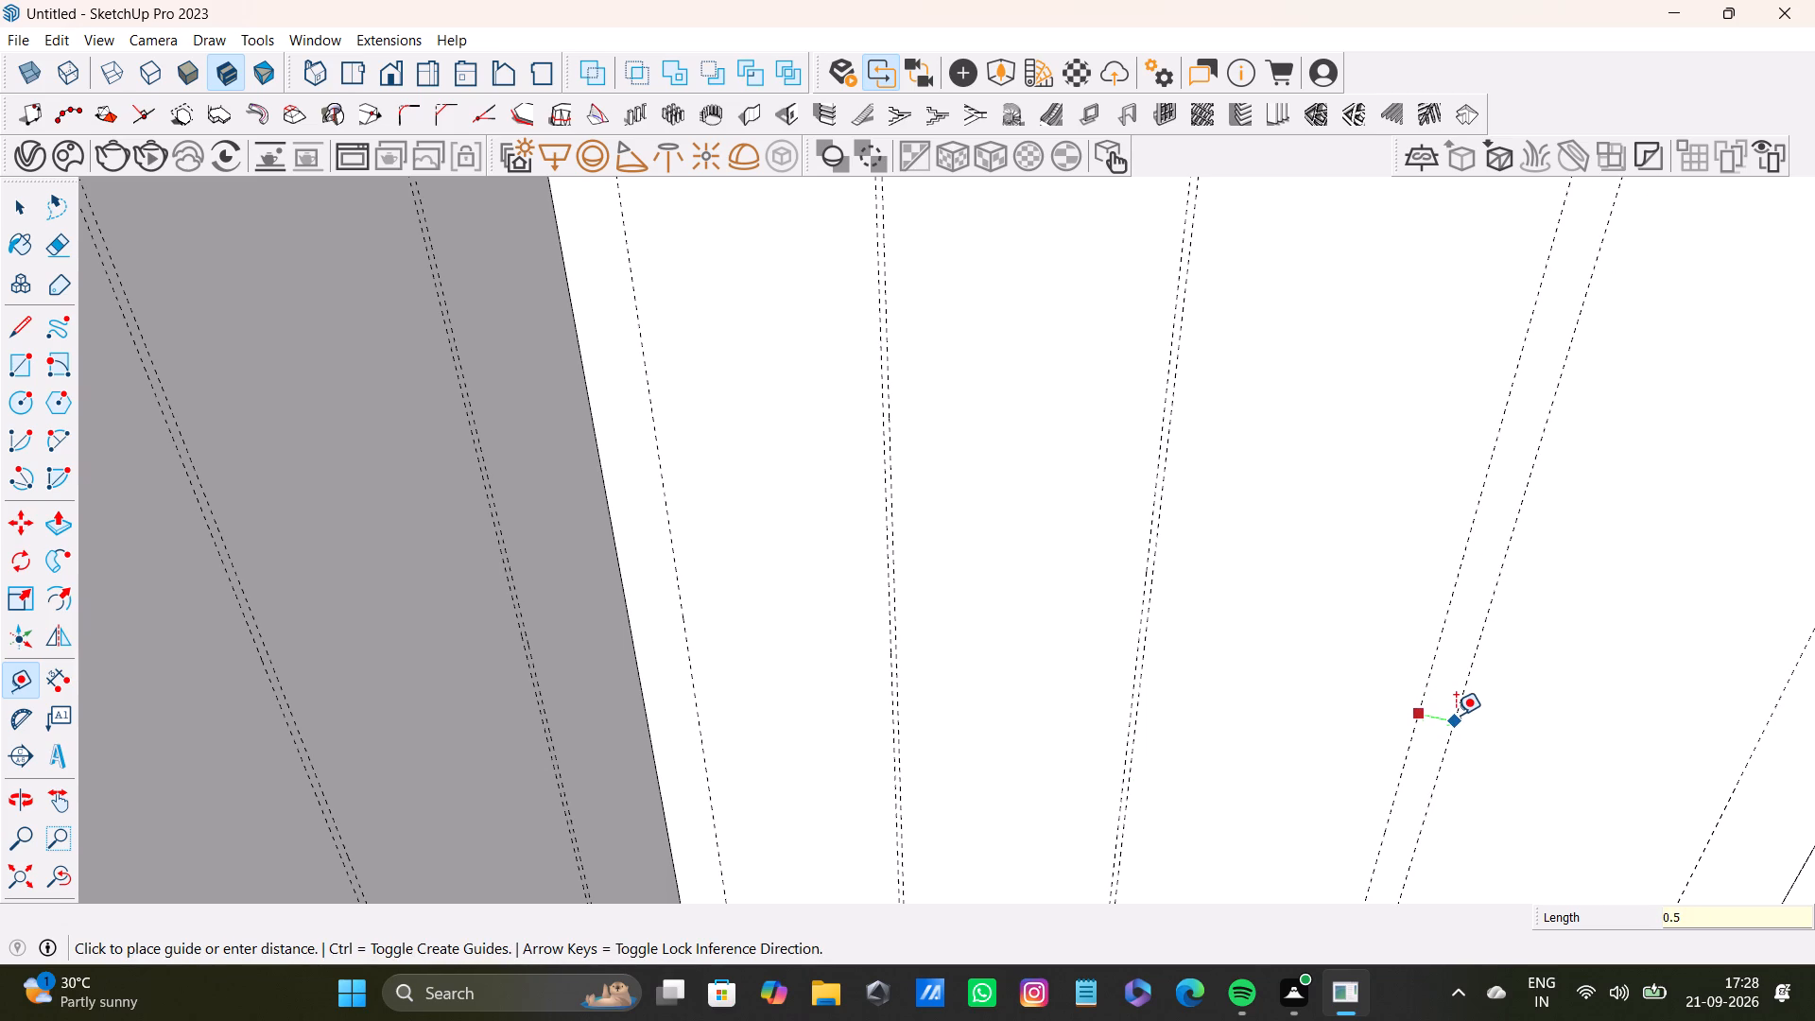
key("shift+quotedbl")
key("Return")
Place a horizontal guide on the windowed wall a short distance below its existing top guide, marking the panels' upper edge.
scroll(1264, 396, "down", 6)
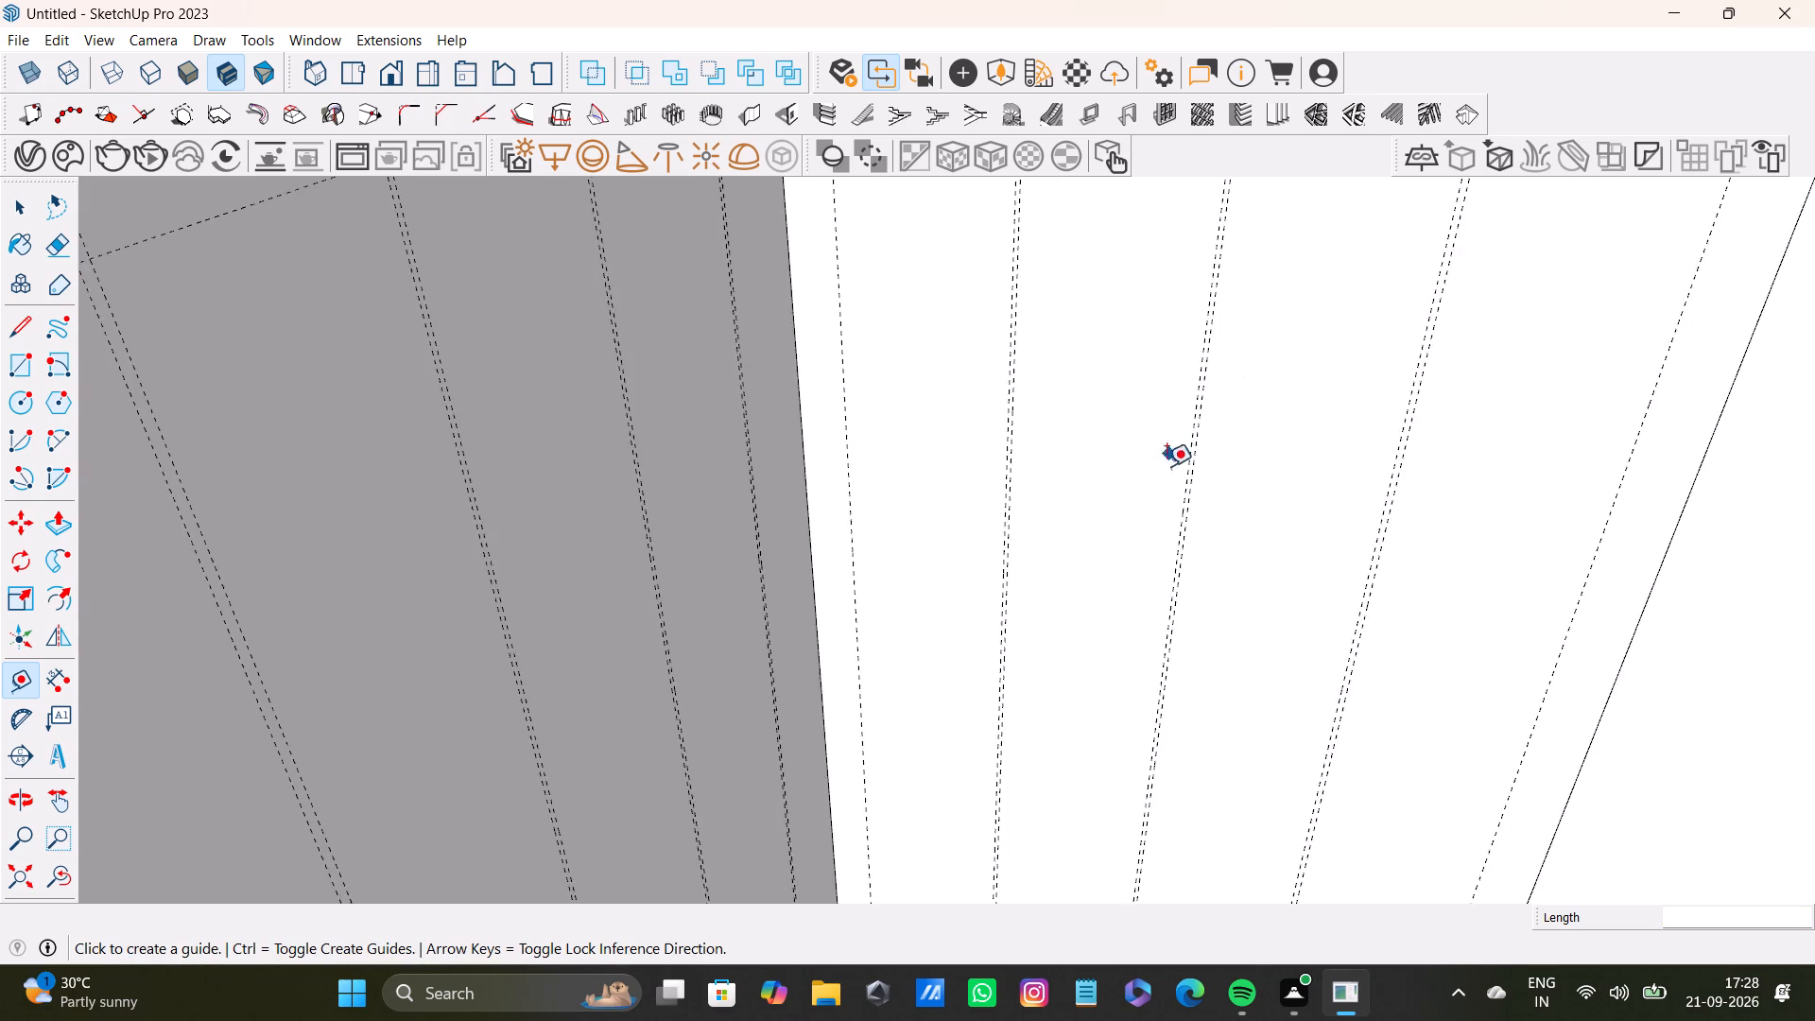
scroll(1167, 466, "down", 6)
middle_click_drag(1323, 588, 1303, 646)
scroll(1240, 612, "up", 2)
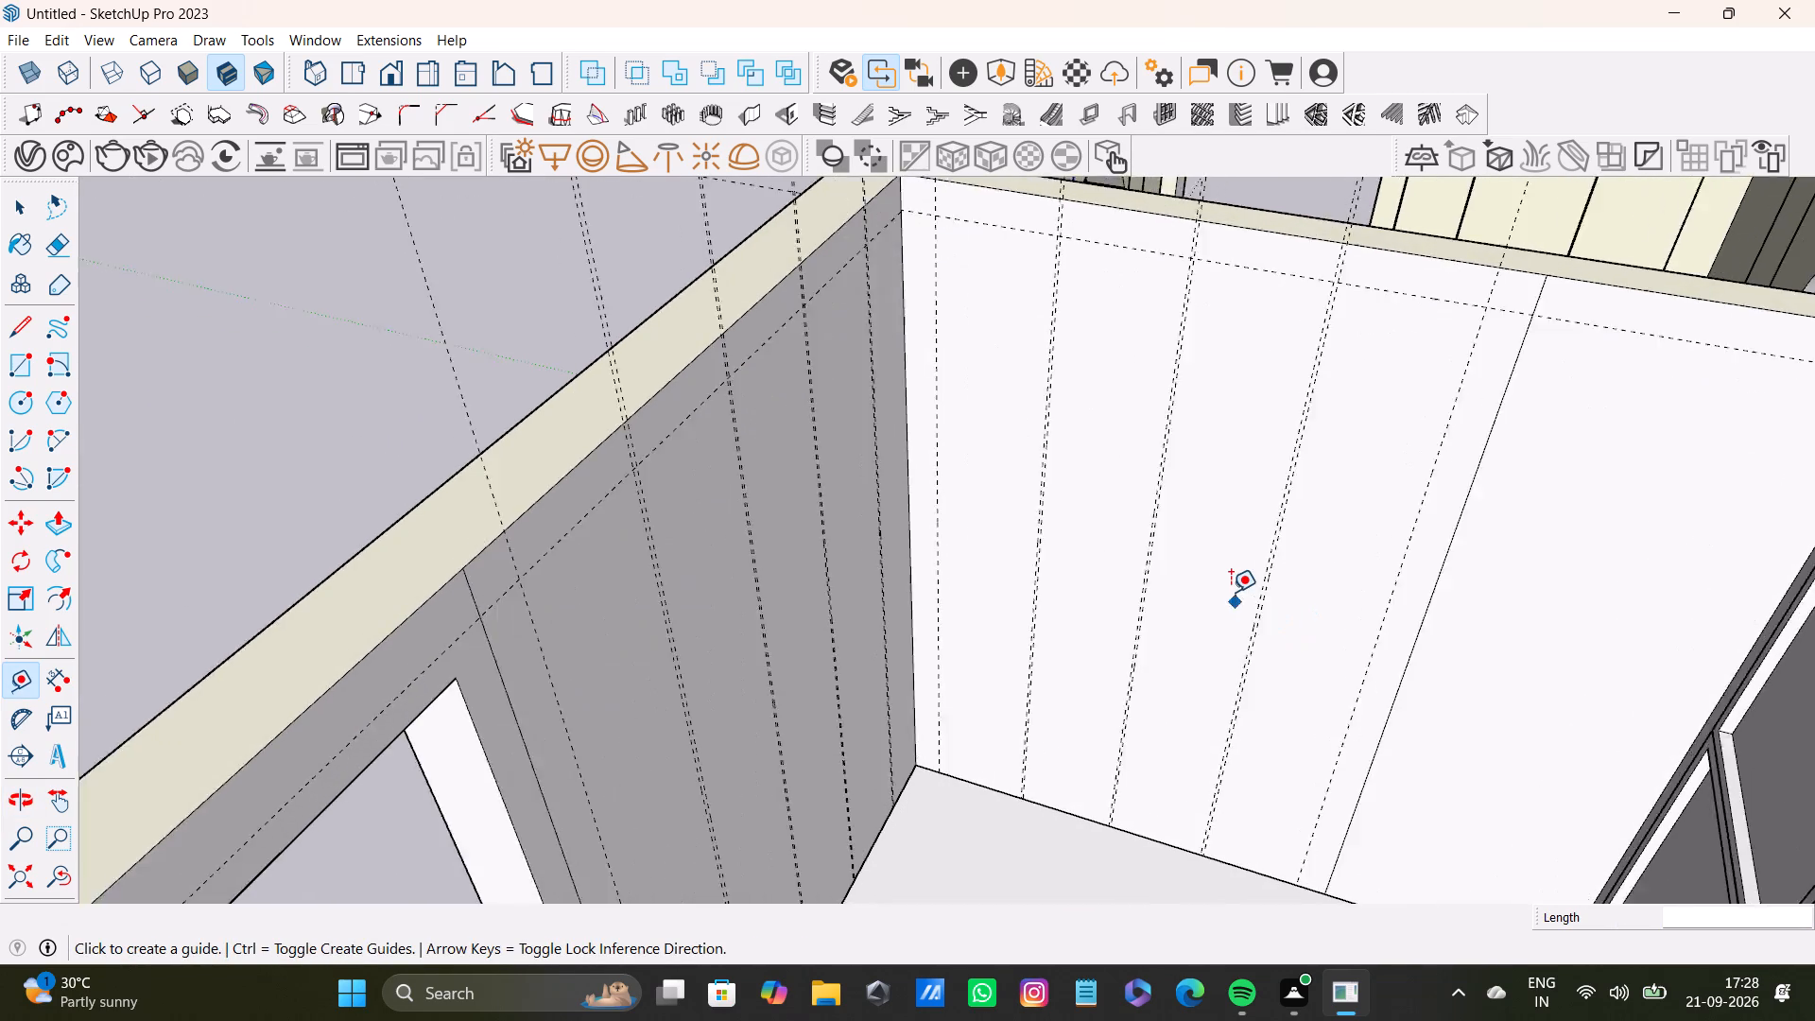
scroll(1231, 592, "up", 1)
scroll(1230, 589, "down", 6)
middle_click_drag(1559, 679, 1034, 722)
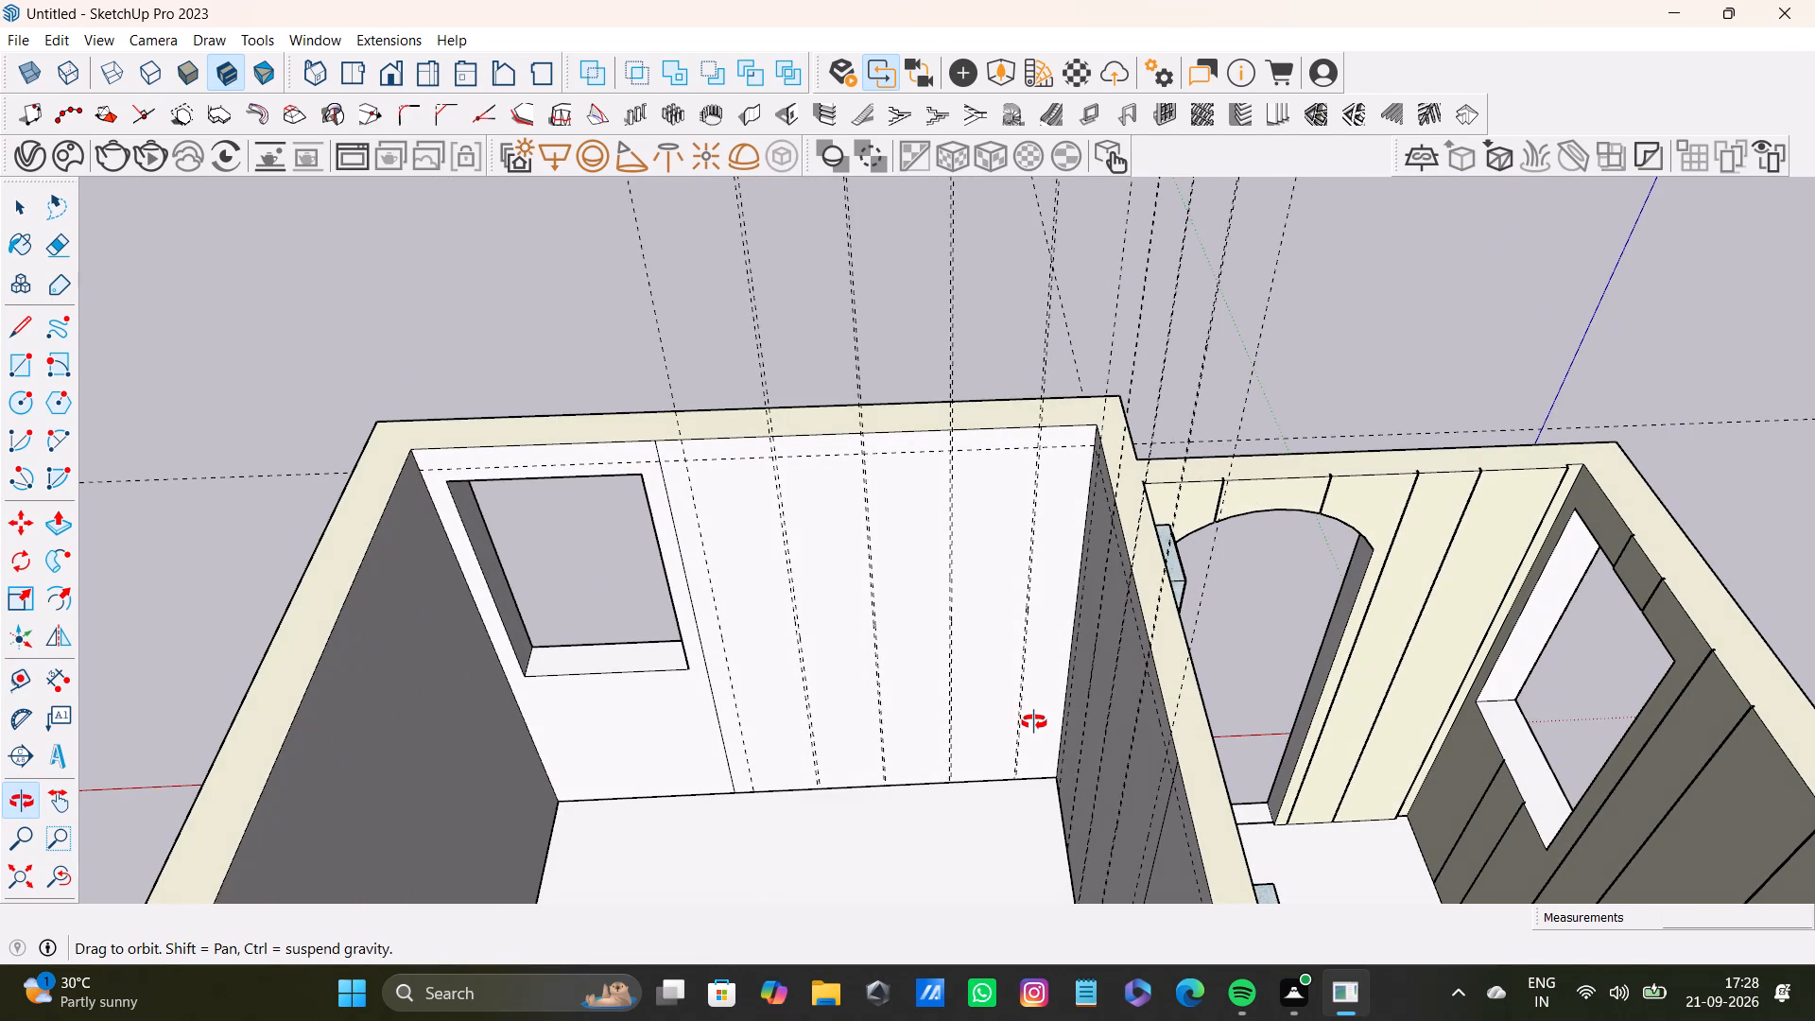
middle_click_drag(1034, 722, 1051, 627)
key("space")
key("space")
key("space")
key("space")
key("space")
key("space")
key("space")
middle_click_drag(954, 681, 961, 604)
key("space")
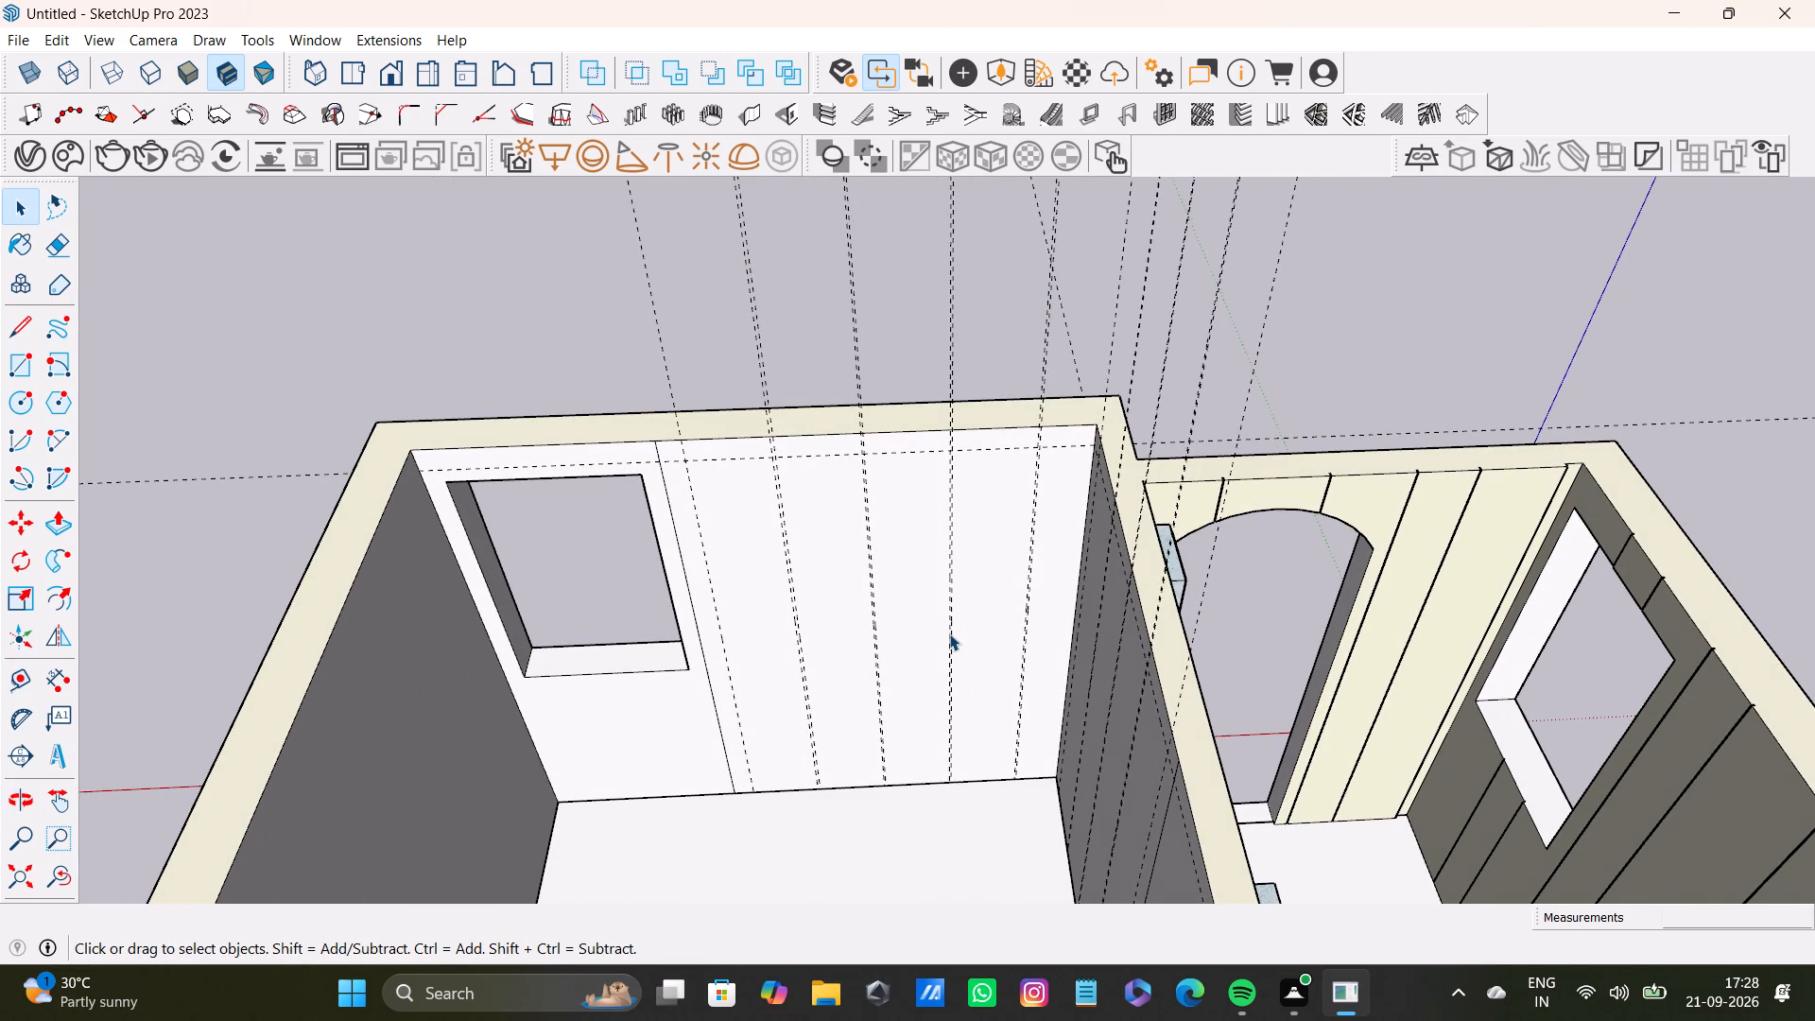
scroll(949, 635, "down", 3)
middle_click_drag(988, 669, 1119, 559)
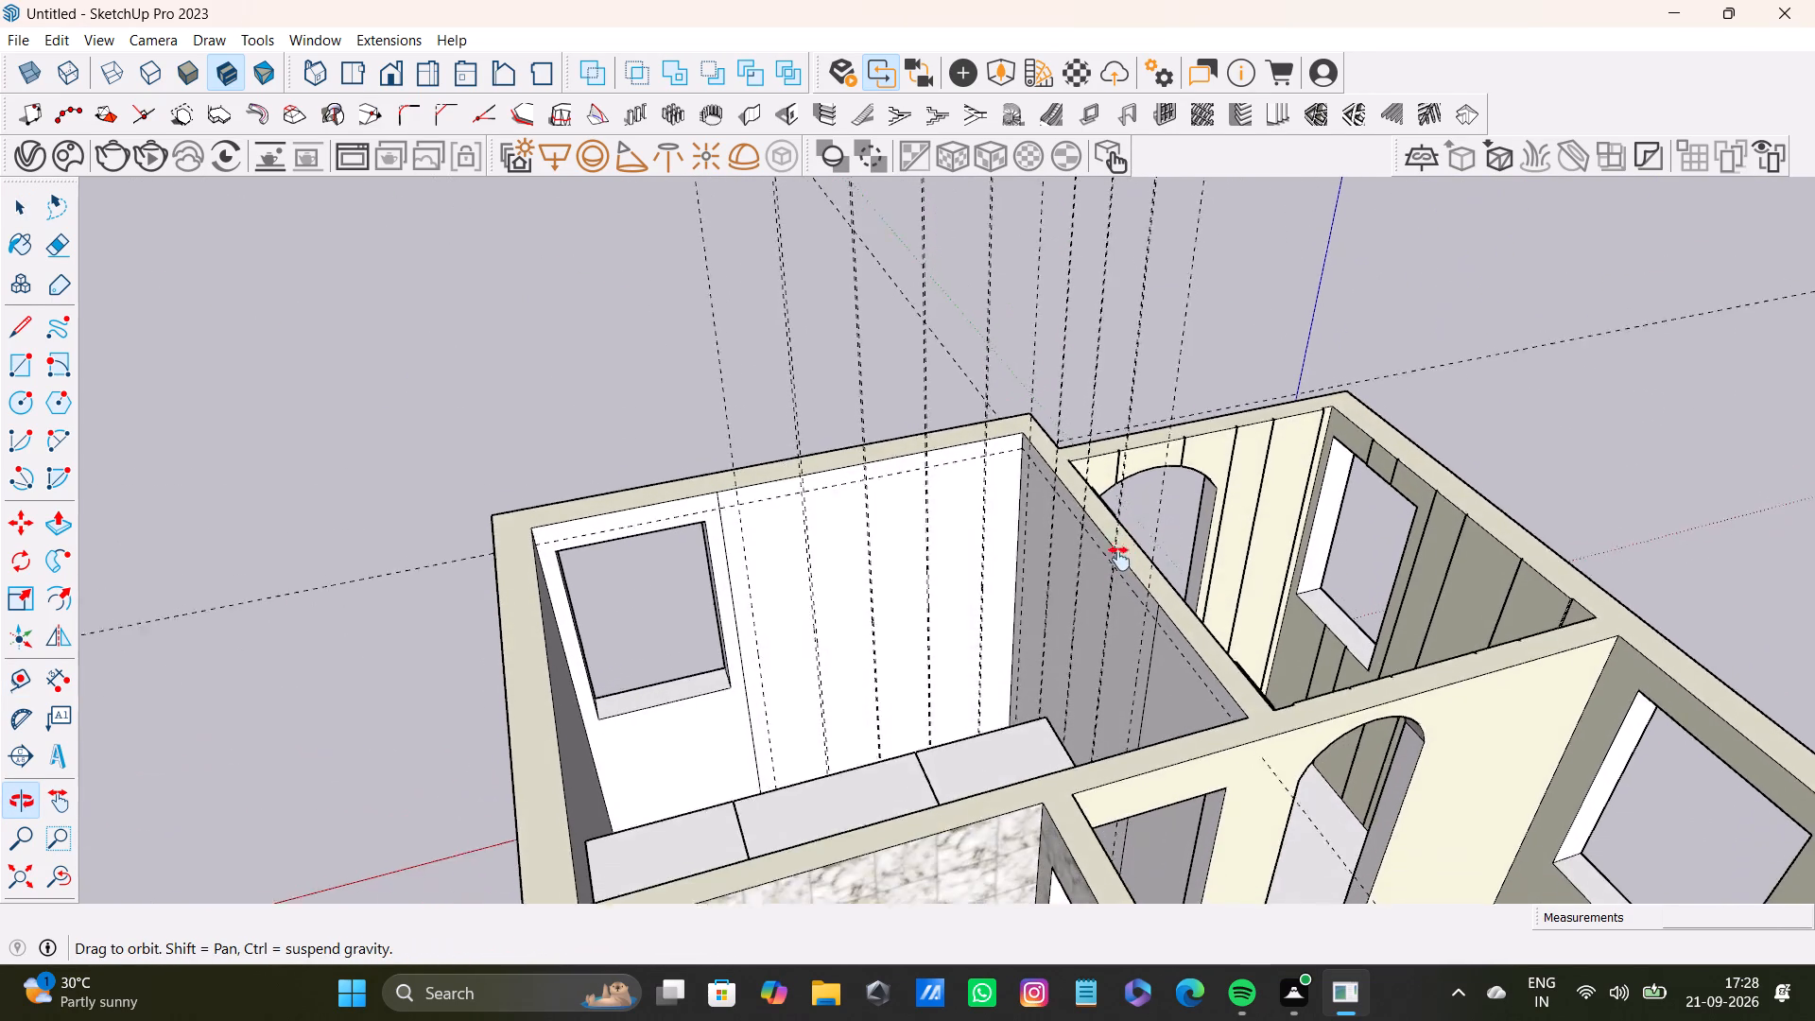
middle_click_drag(1119, 559, 1119, 547)
scroll(804, 528, "up", 5)
middle_click_drag(1019, 610, 853, 637)
scroll(842, 627, "down", 1)
middle_click_drag(826, 607, 869, 525, "shift")
scroll(817, 411, "up", 3)
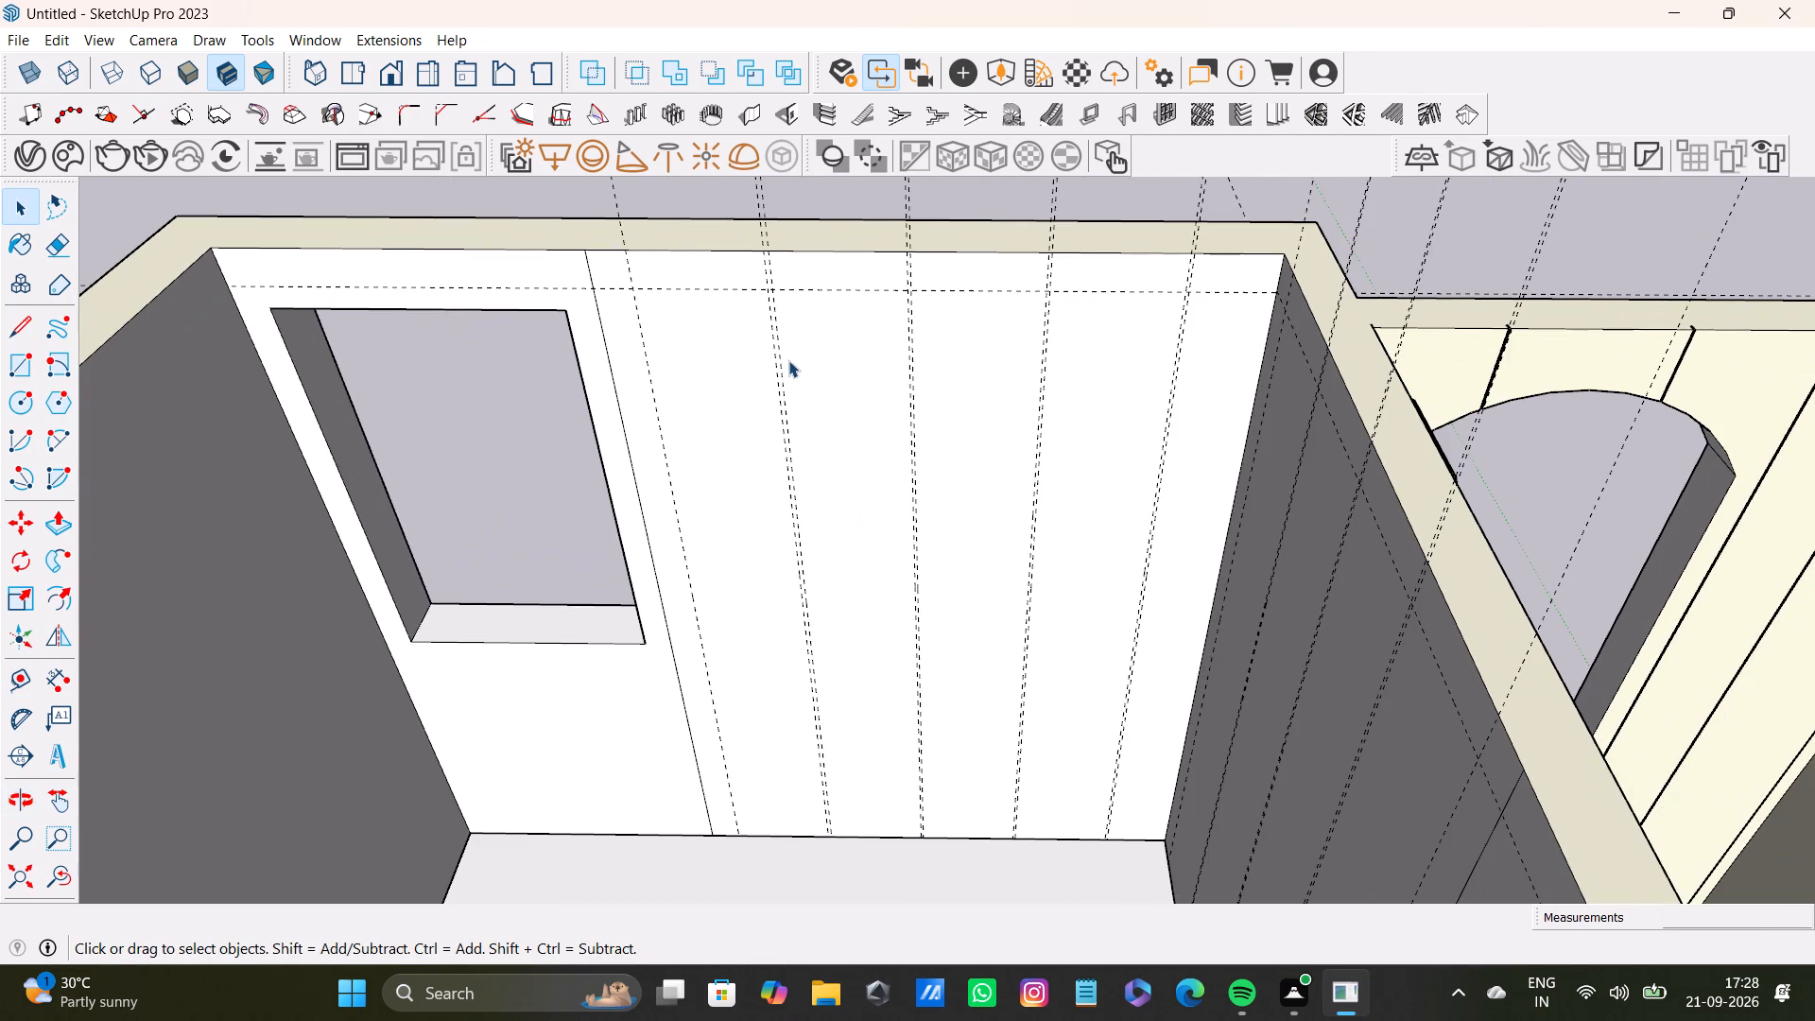
key("t")
scroll(673, 326, "up", 2)
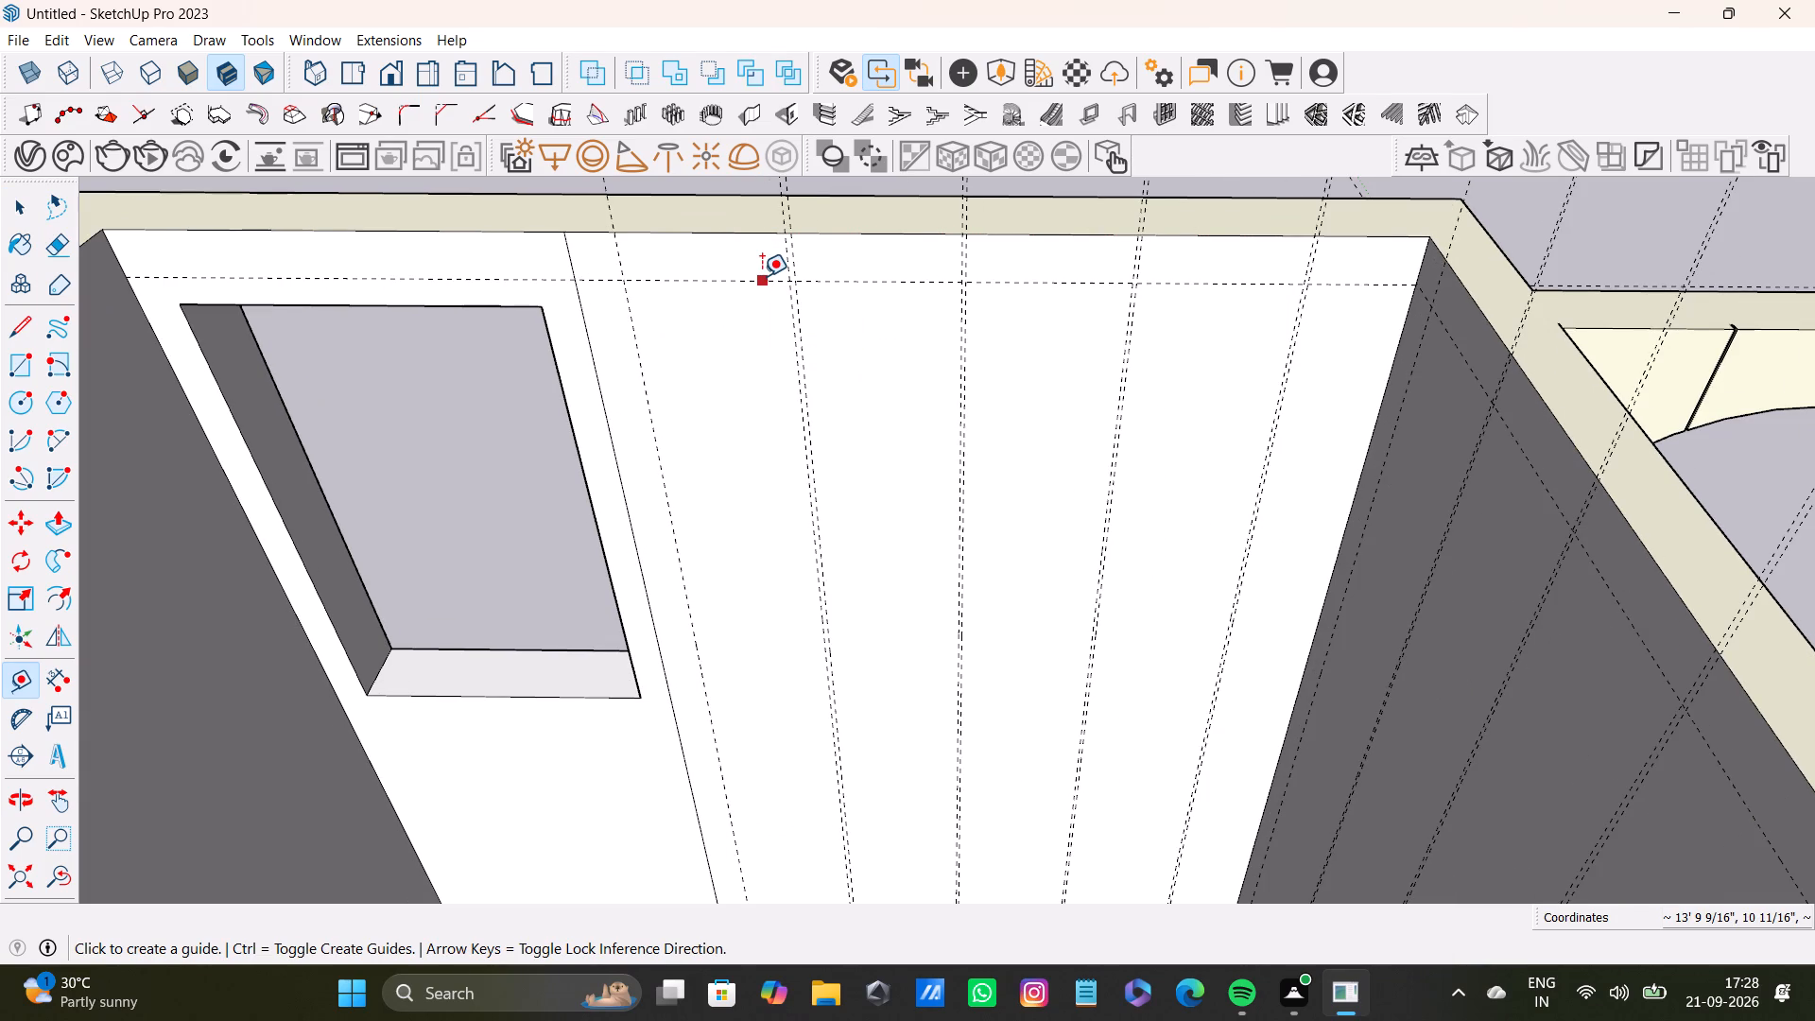
left_click(762, 276)
scroll(786, 492, "down", 2)
middle_click_drag(804, 532, 870, 414)
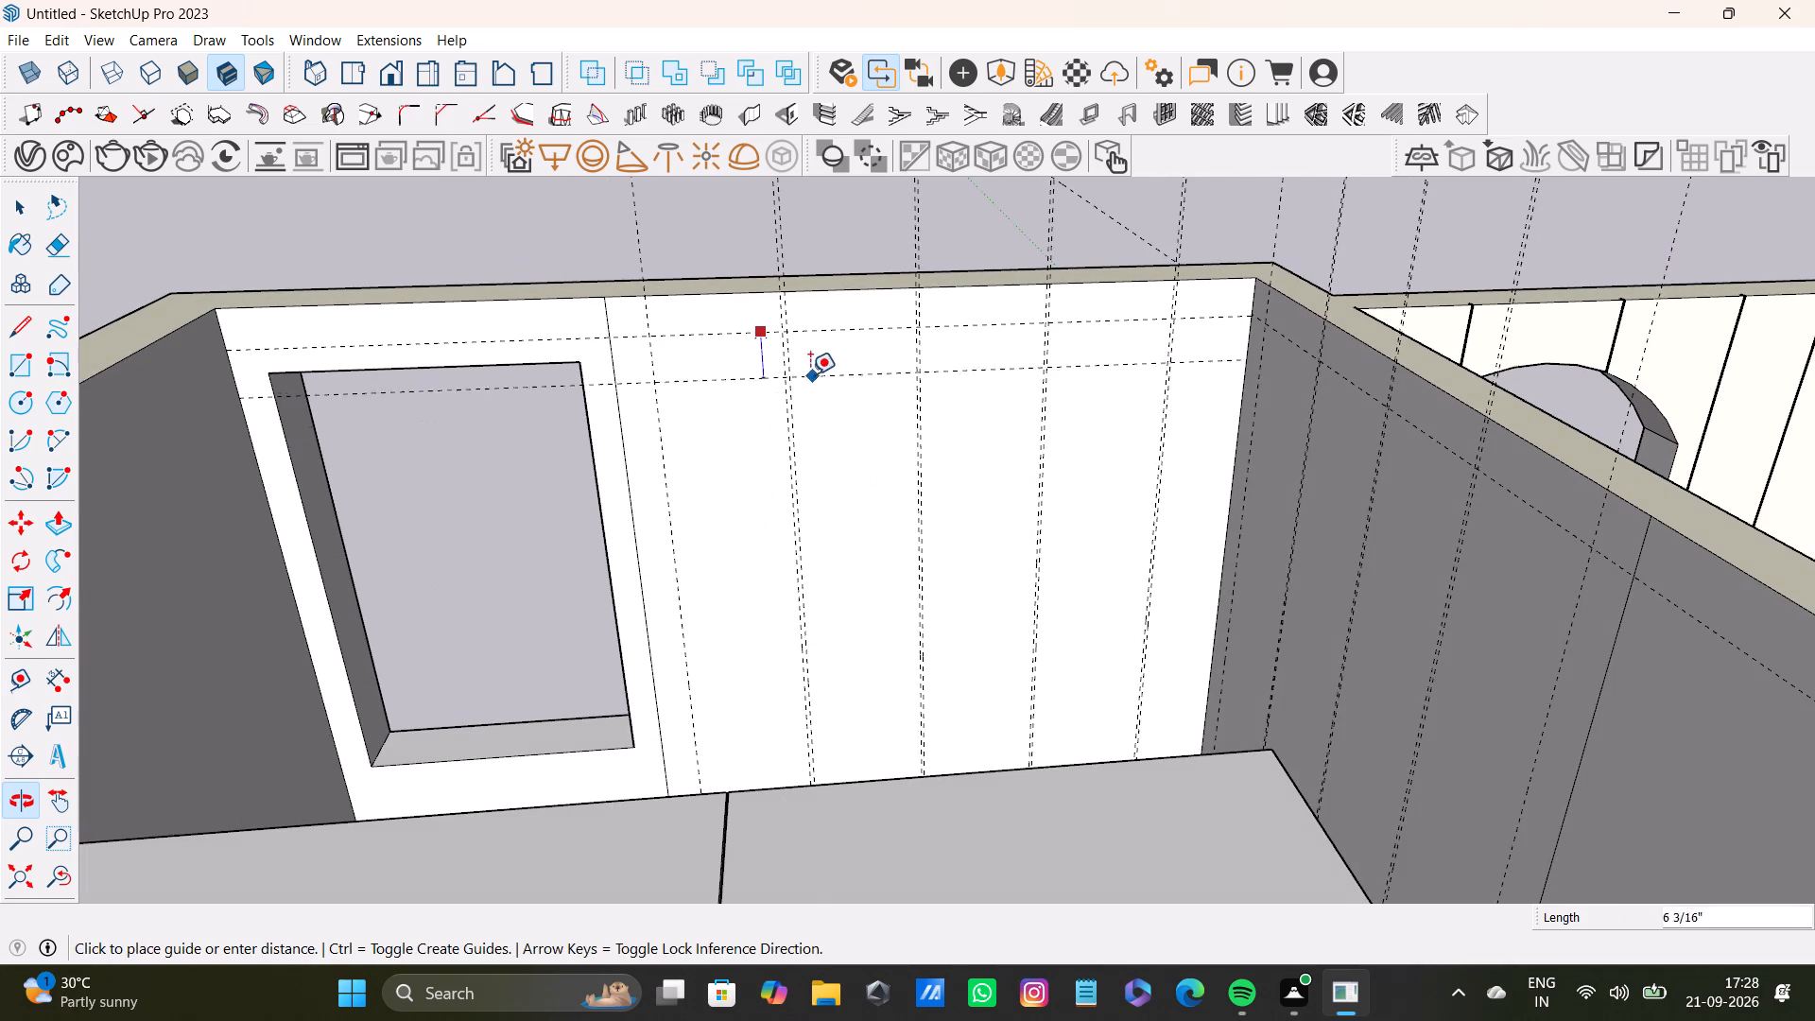
left_click(1024, 414)
Place a horizontal guide about 5'10" below the windowed wall's new upper guide to mark the panels' lower edge.
middle_click_drag(843, 553, 836, 627)
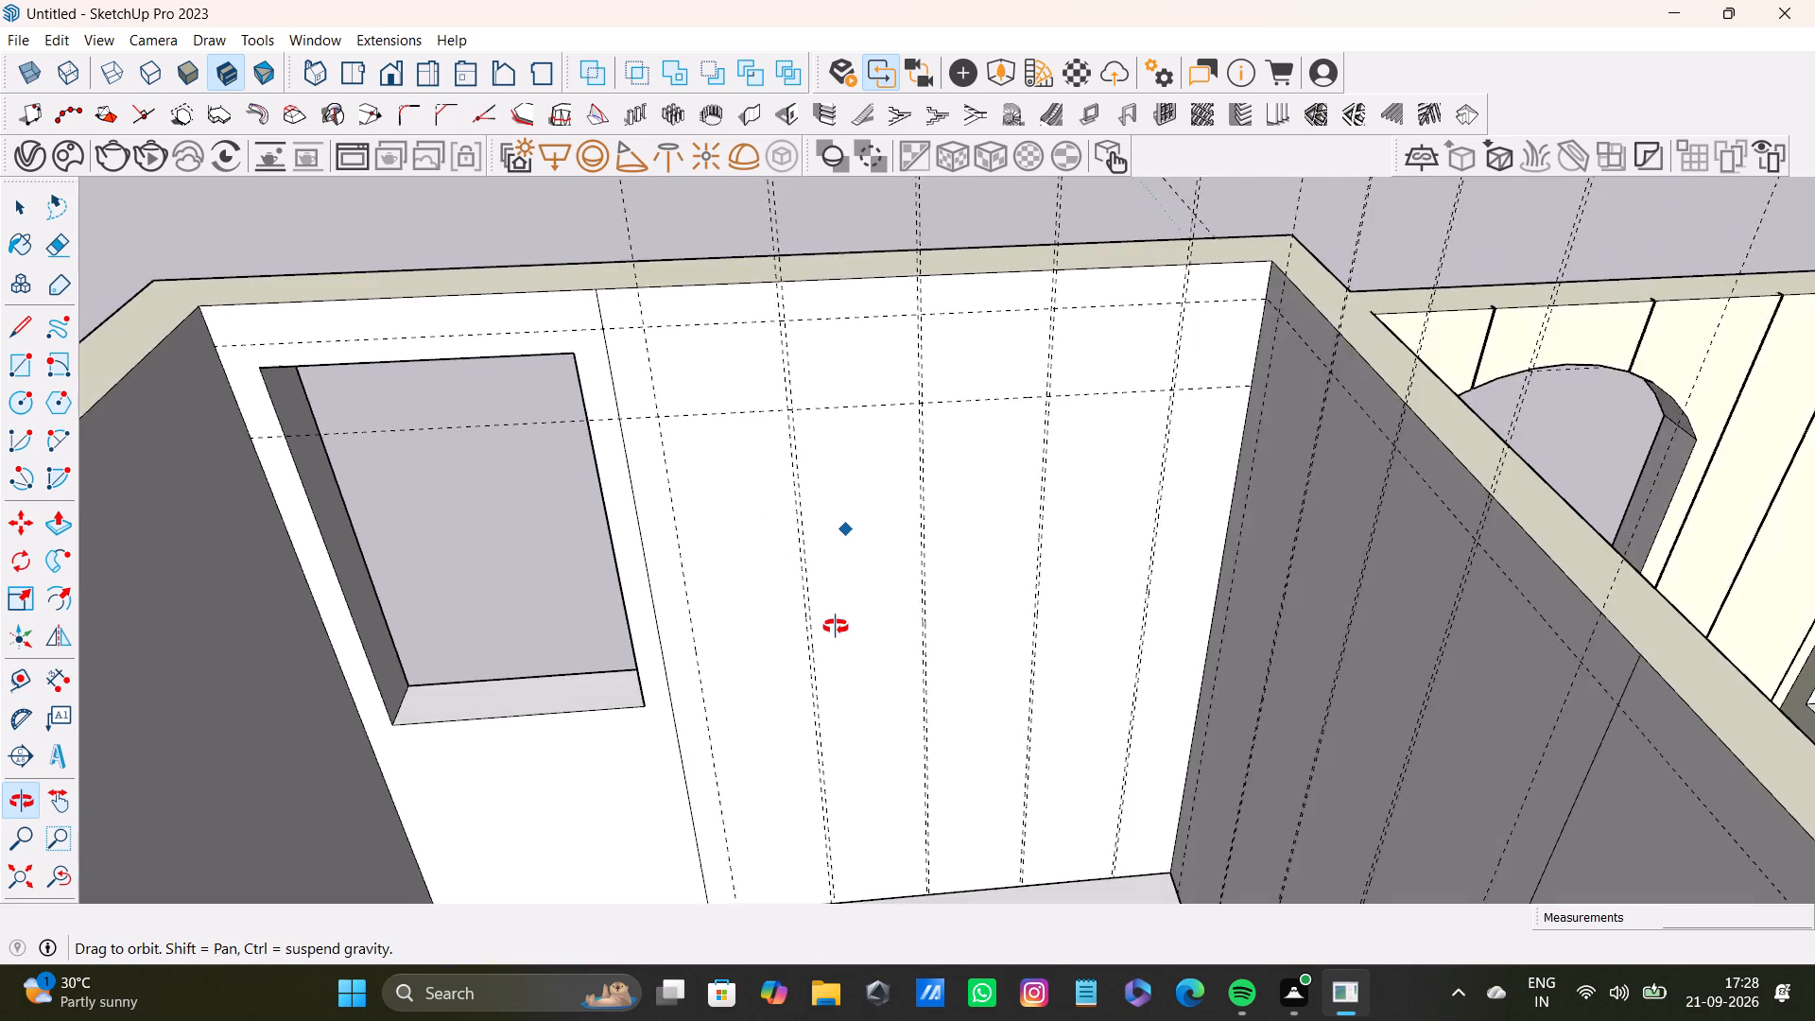
middle_click_drag(836, 627, 772, 660)
left_click(892, 394)
middle_click_drag(1011, 714, 1021, 641)
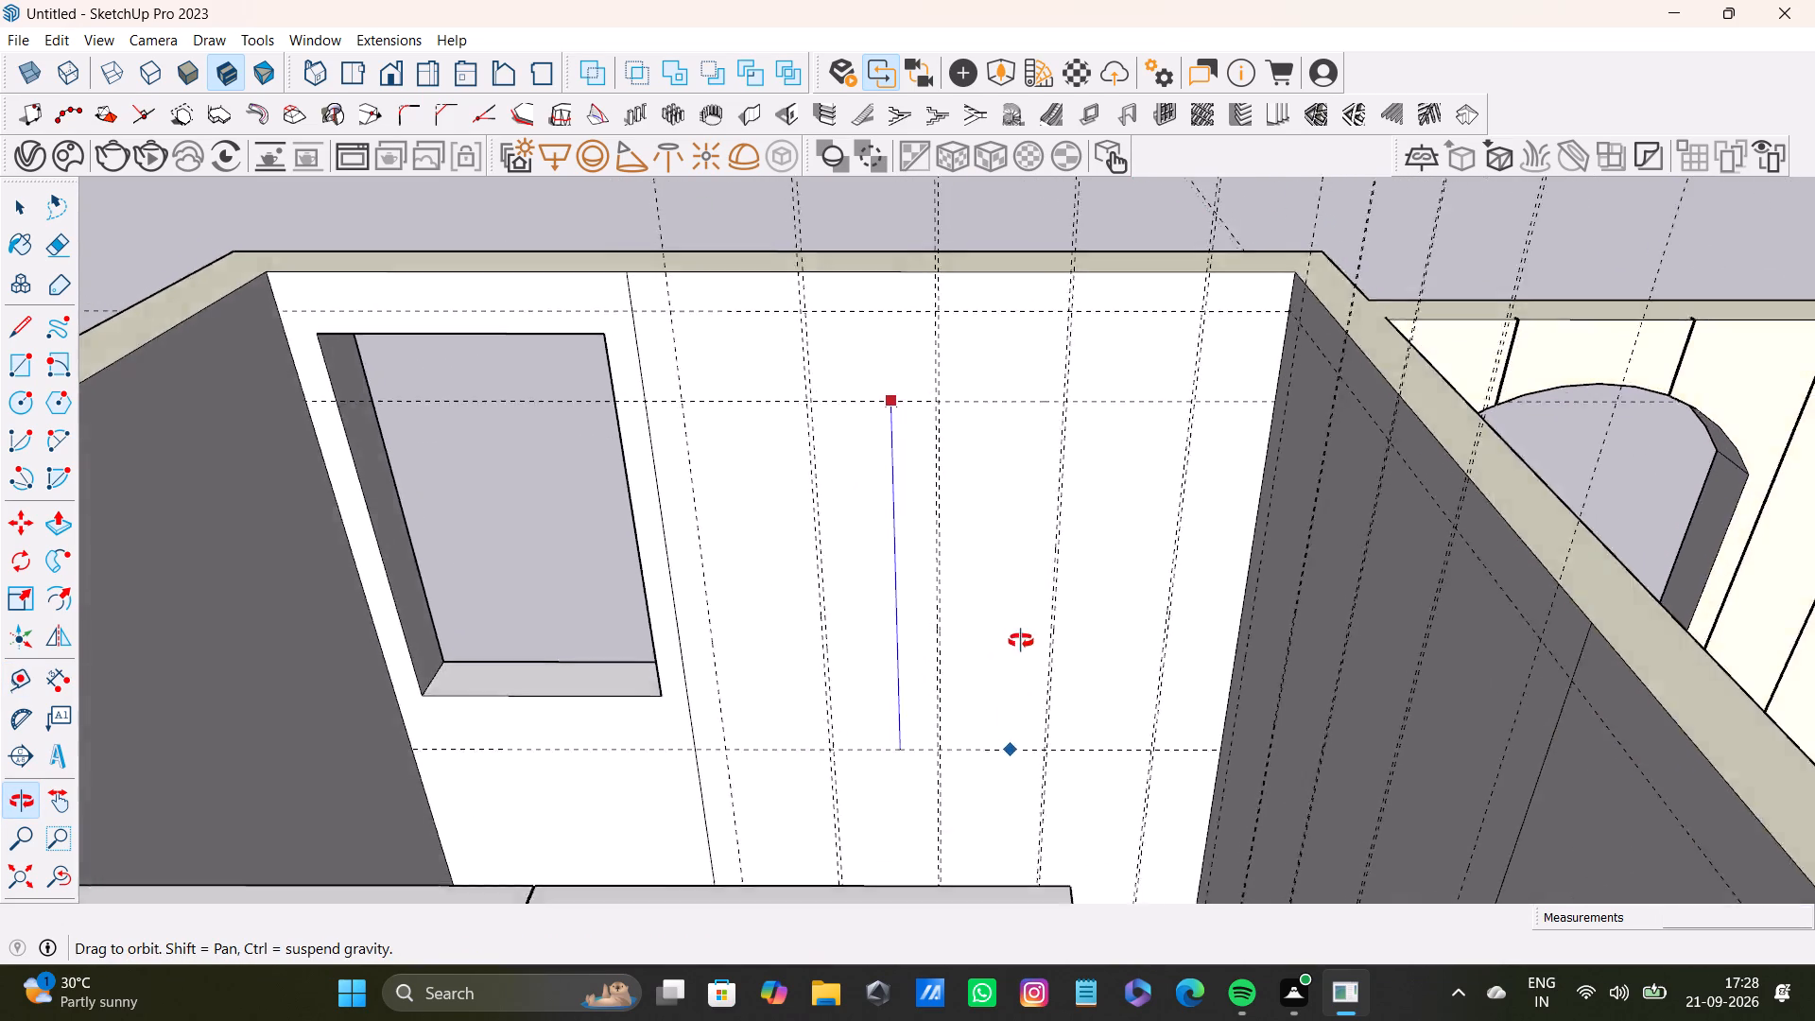
middle_click_drag(1021, 641, 994, 672)
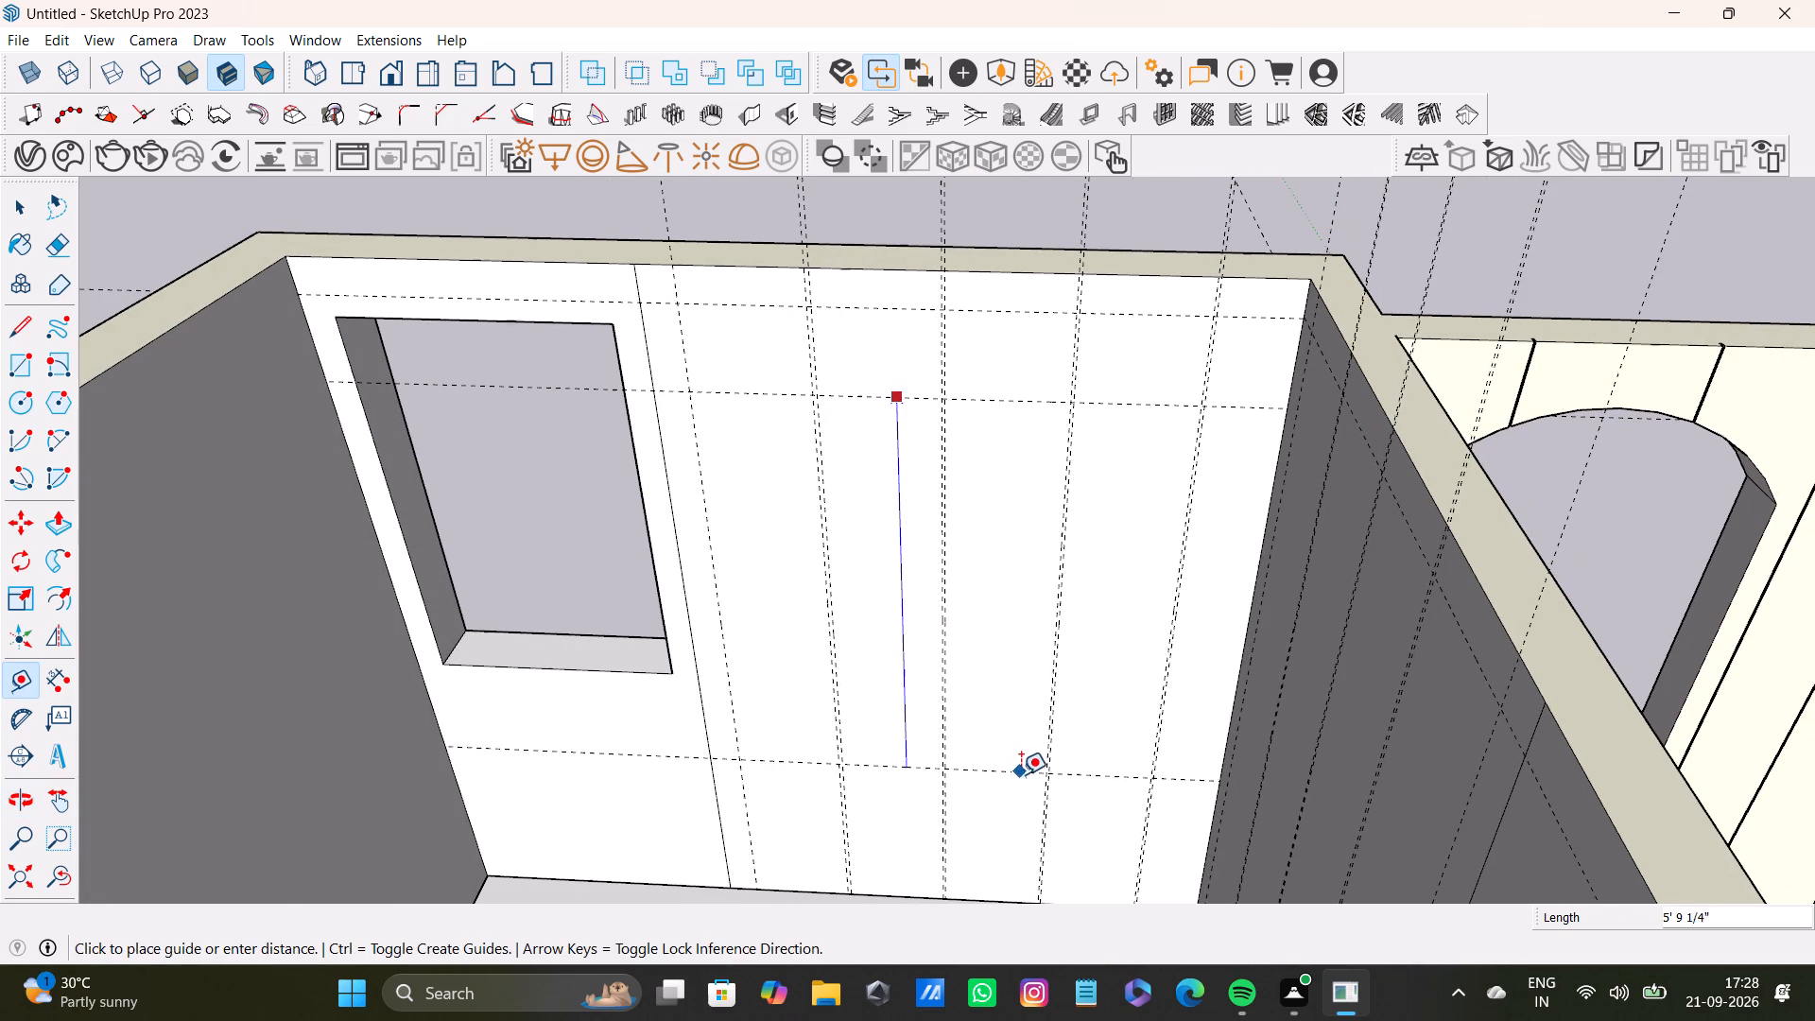
left_click(1034, 777)
Draw the first panel rectangle, 5'9 15/16" by 1'5", in the guide bay nearest the window.
scroll(864, 717, "down", 3)
middle_click_drag(924, 697, 969, 693)
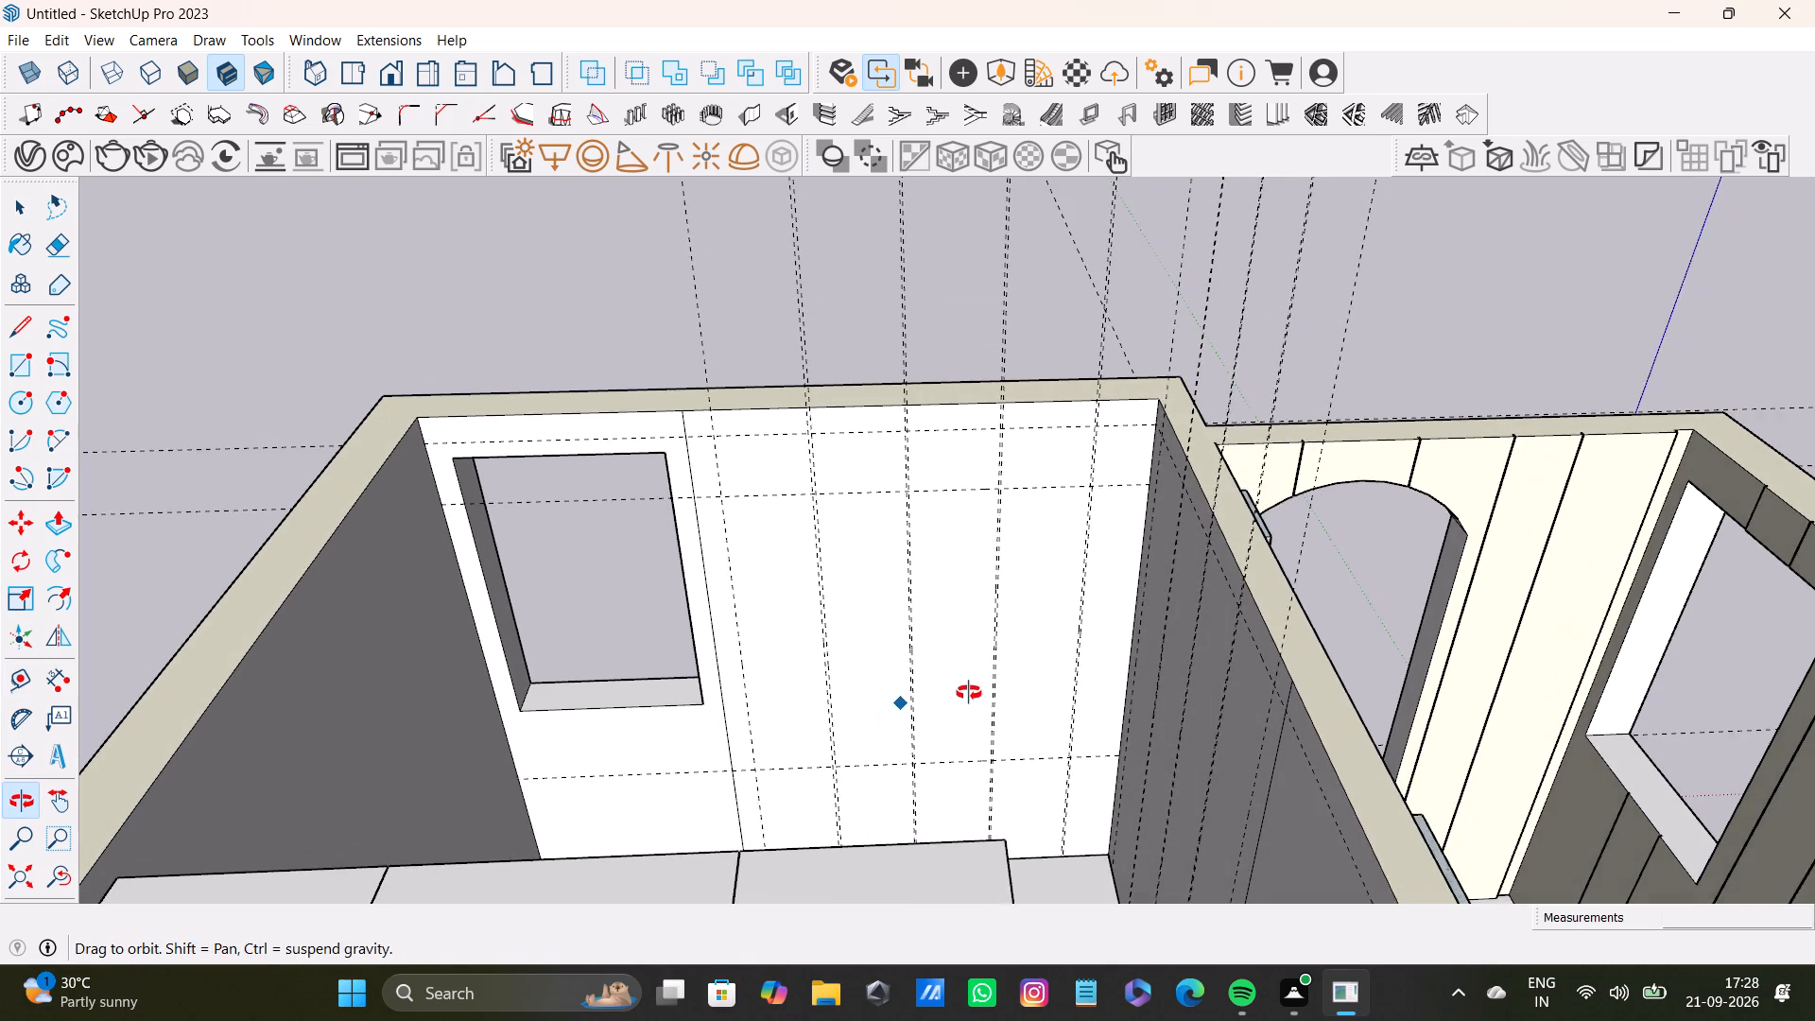
left_click(22, 360)
scroll(721, 604, "up", 5)
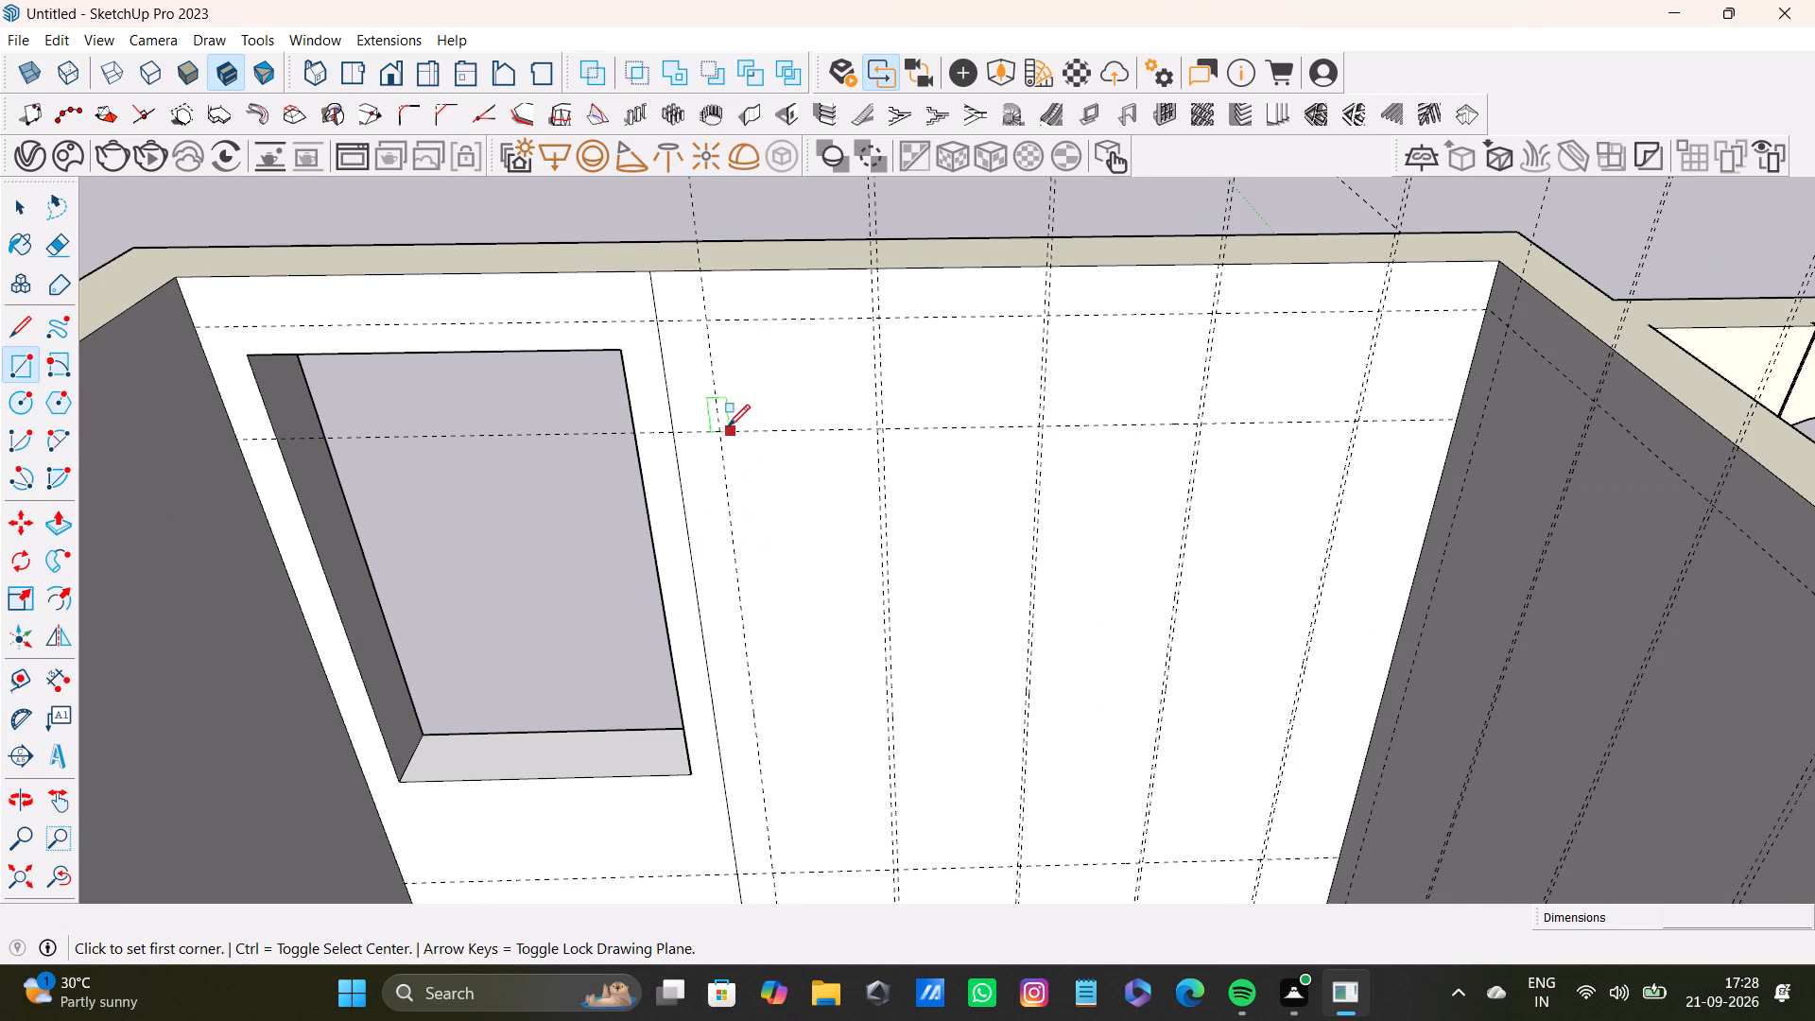
left_click(721, 426)
middle_click_drag(829, 700, 833, 582)
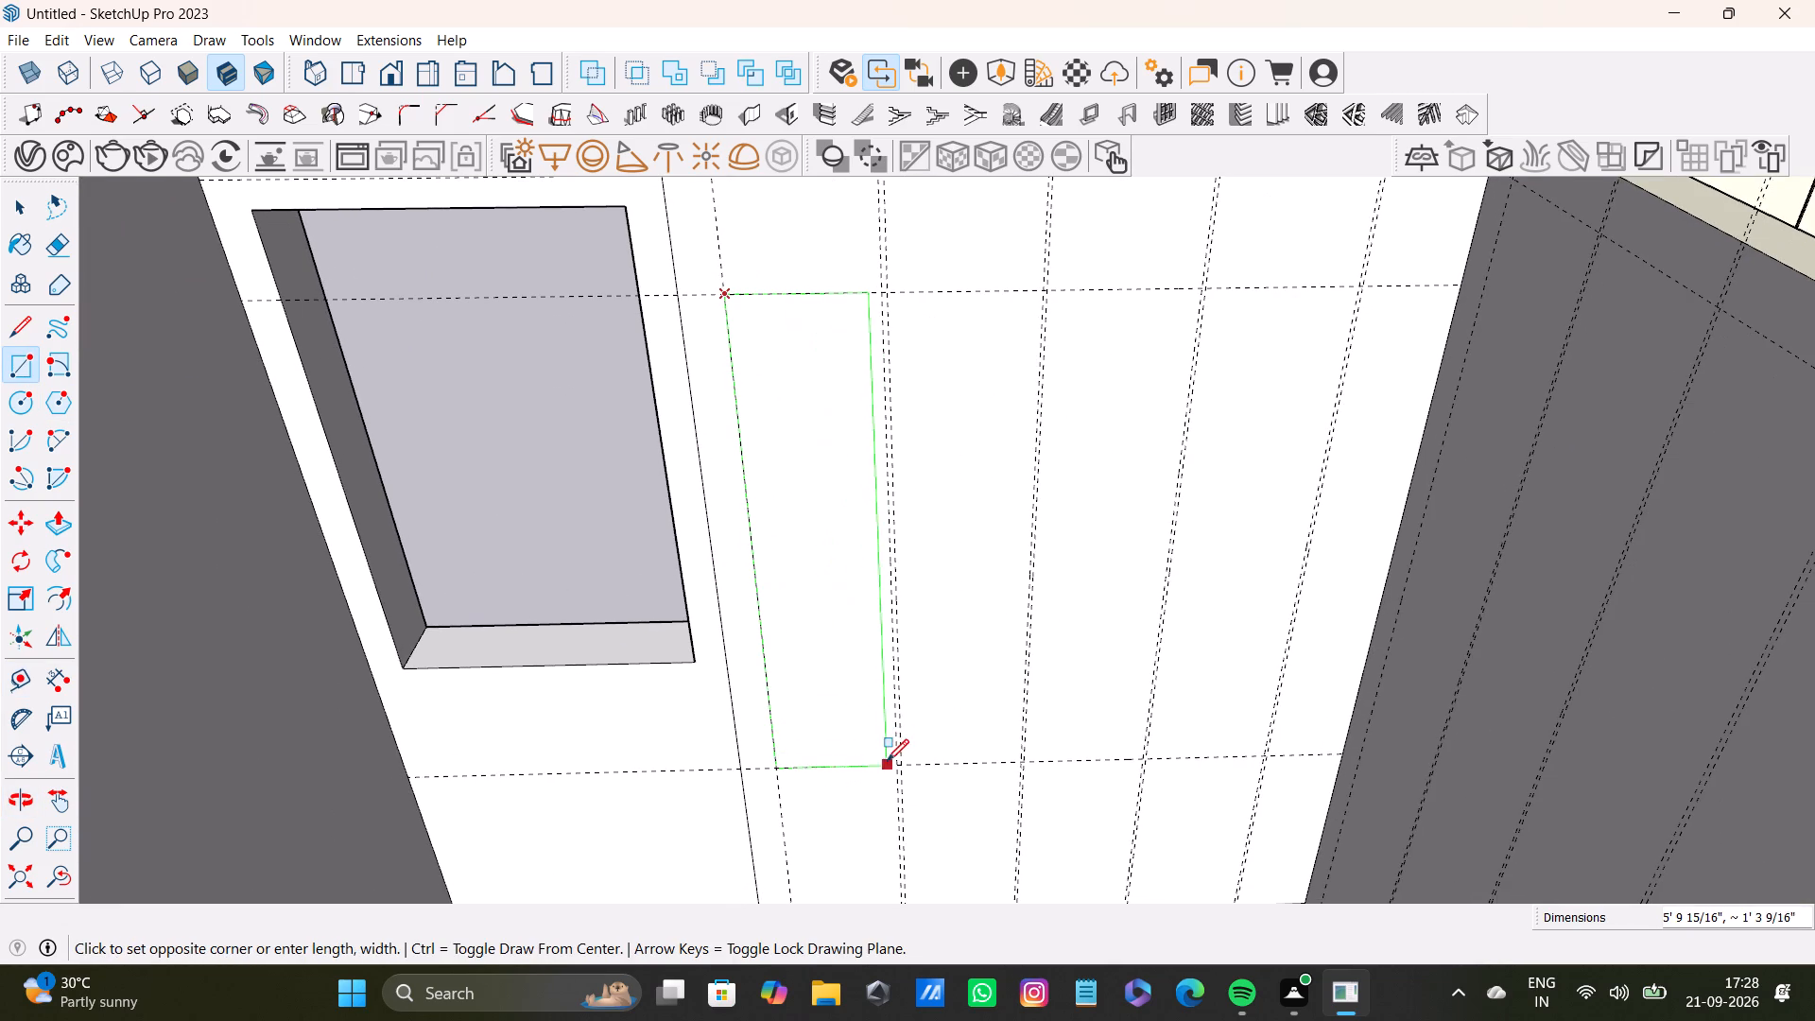
left_click(892, 765)
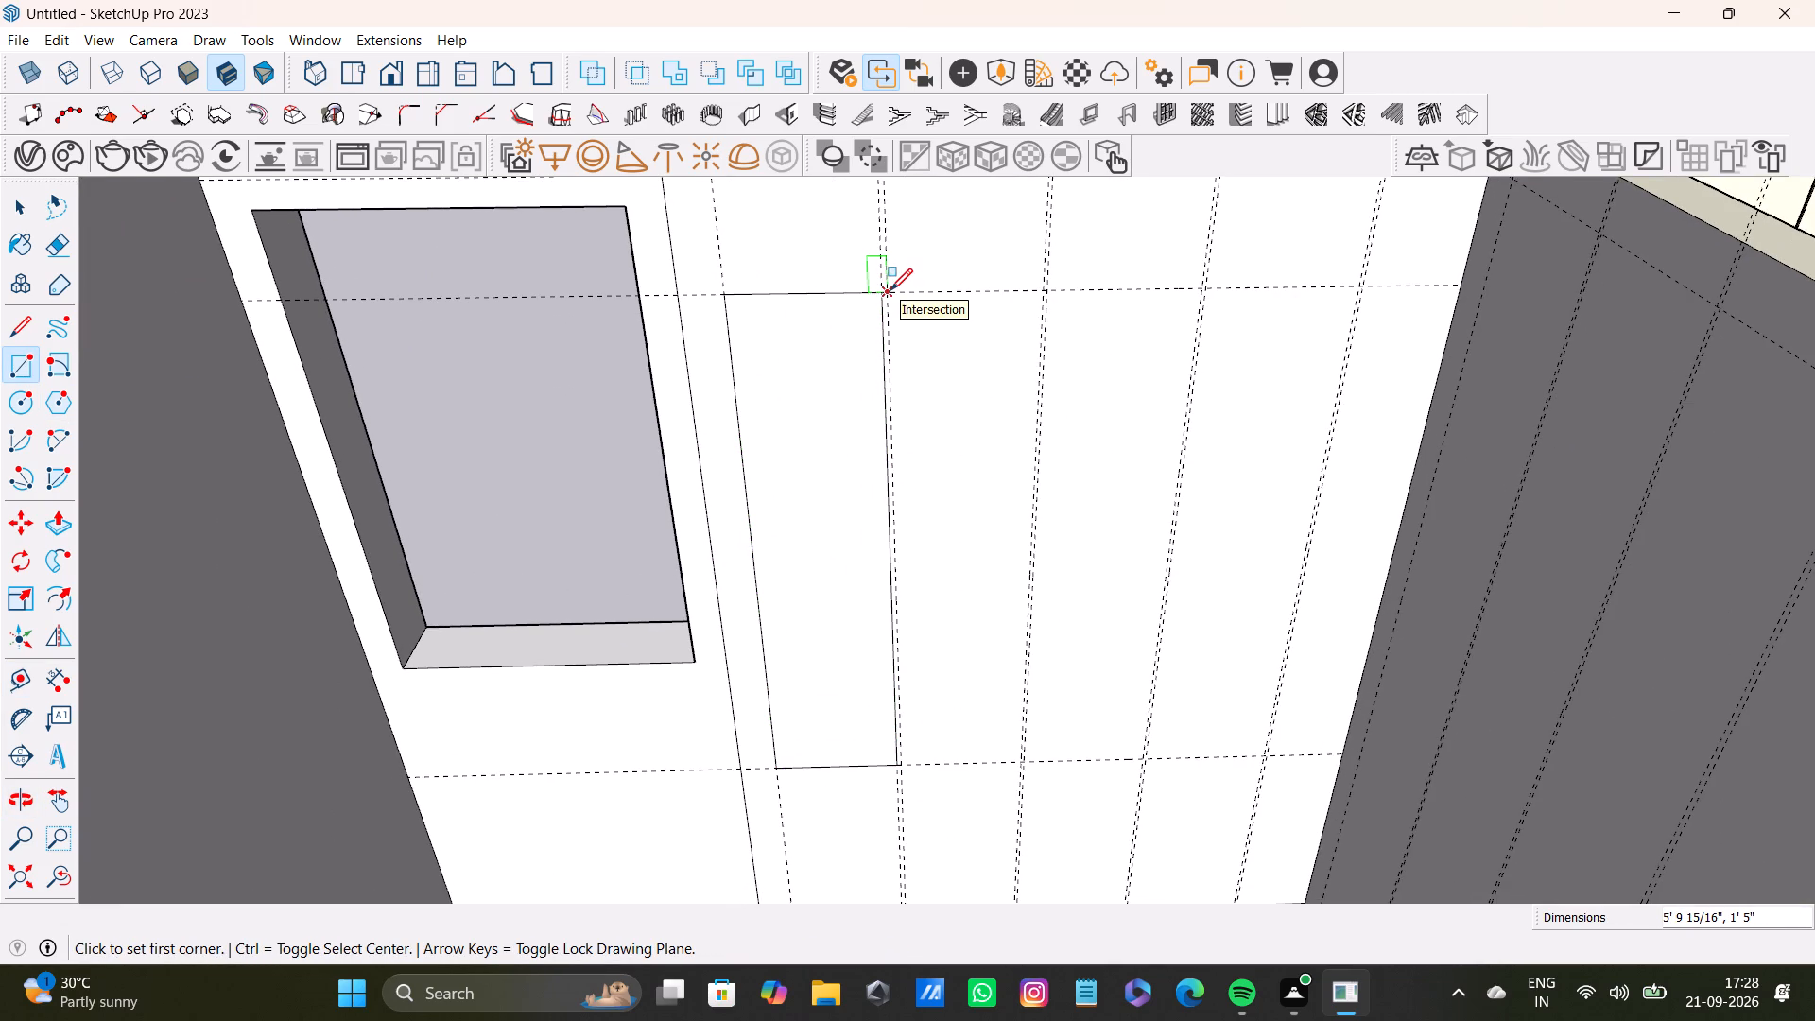
Draw the second panel rectangle, 5'9 15/16" by 1'5", in the next bay beyond the narrow gap.
left_click(890, 289)
left_click(1019, 760)
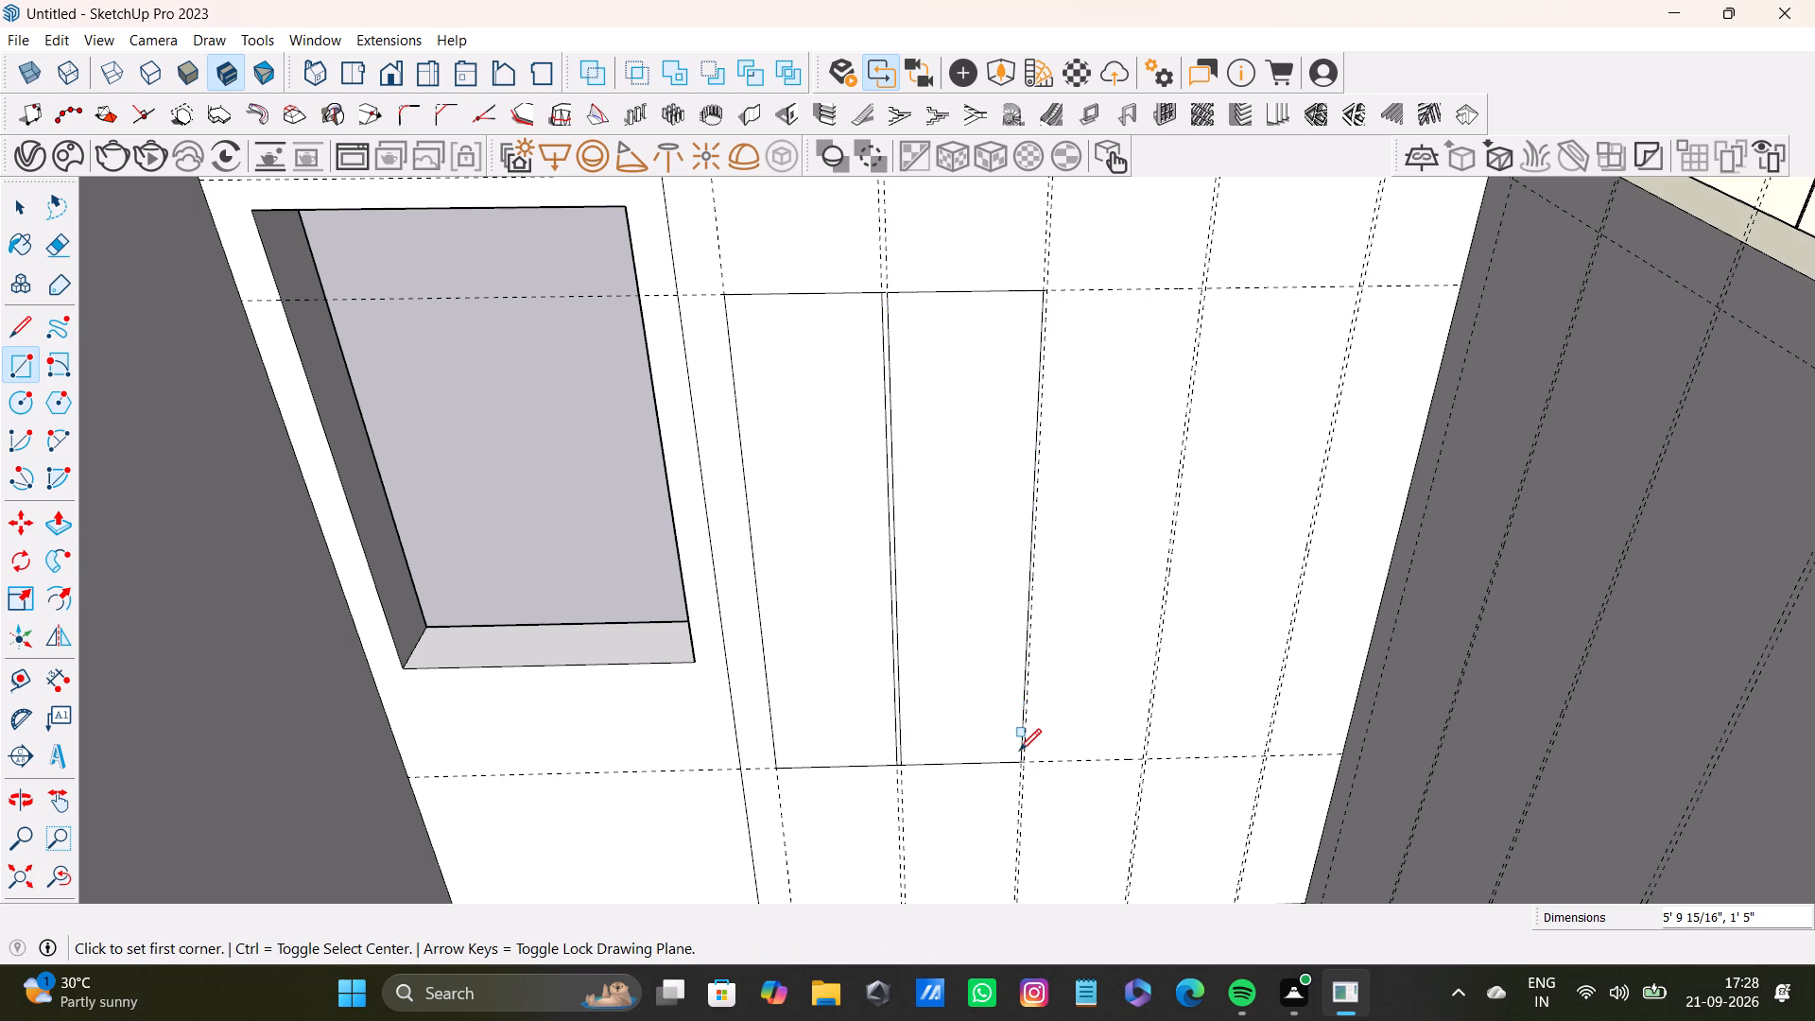
Draw the third panel rectangle in the next guide bay, leaving the narrow gap beside the second panel.
left_click(1049, 286)
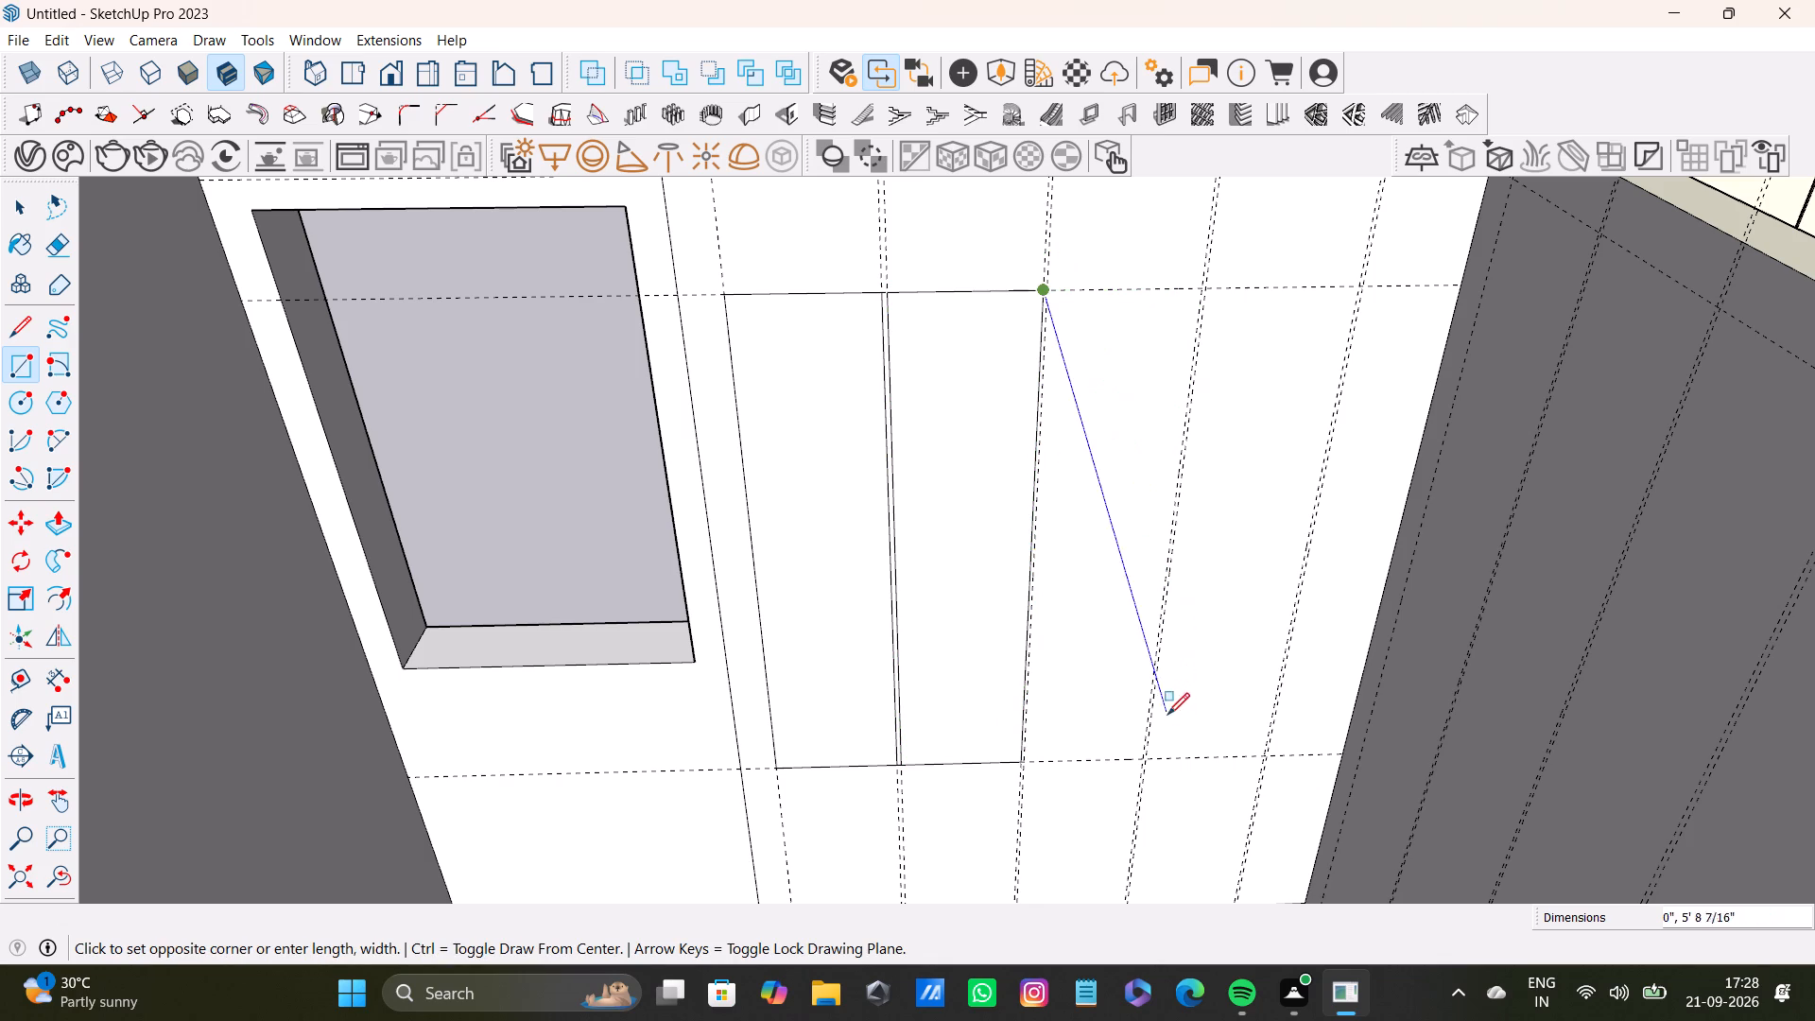
key("space")
key("r")
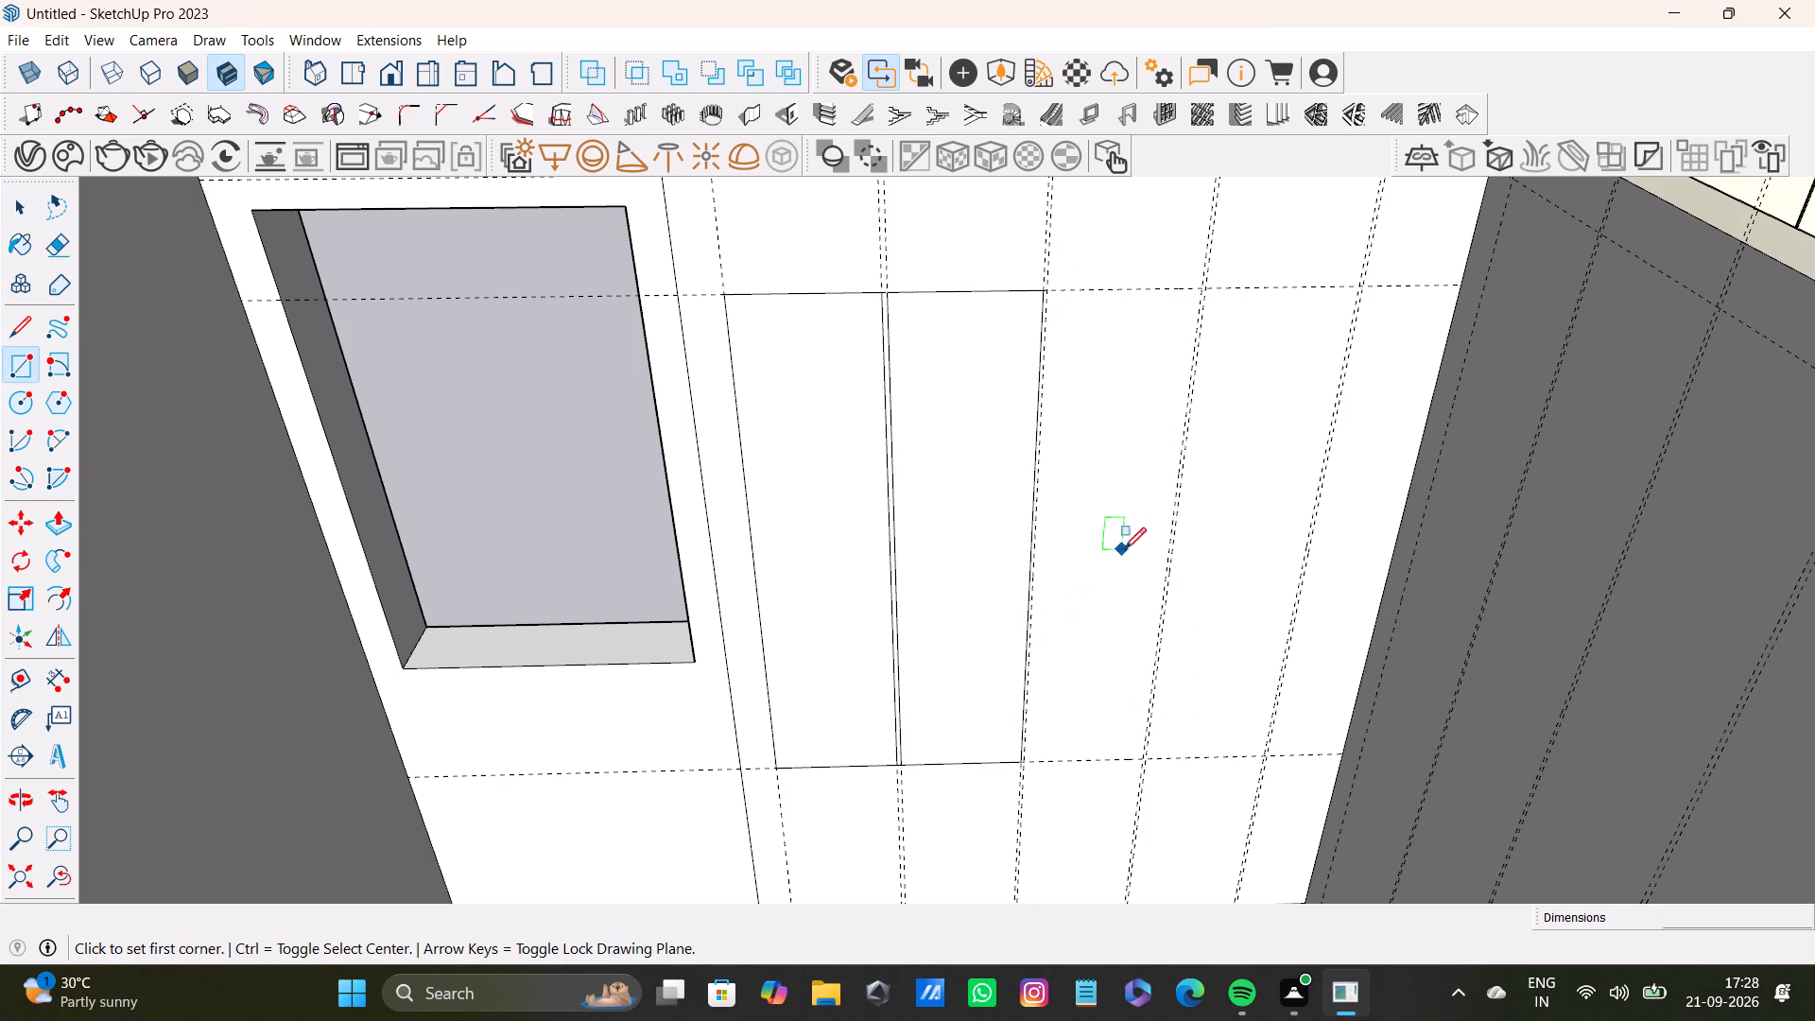
middle_click_drag(1144, 539, 947, 540, "shift")
scroll(864, 415, "up", 6)
scroll(786, 210, "up", 7)
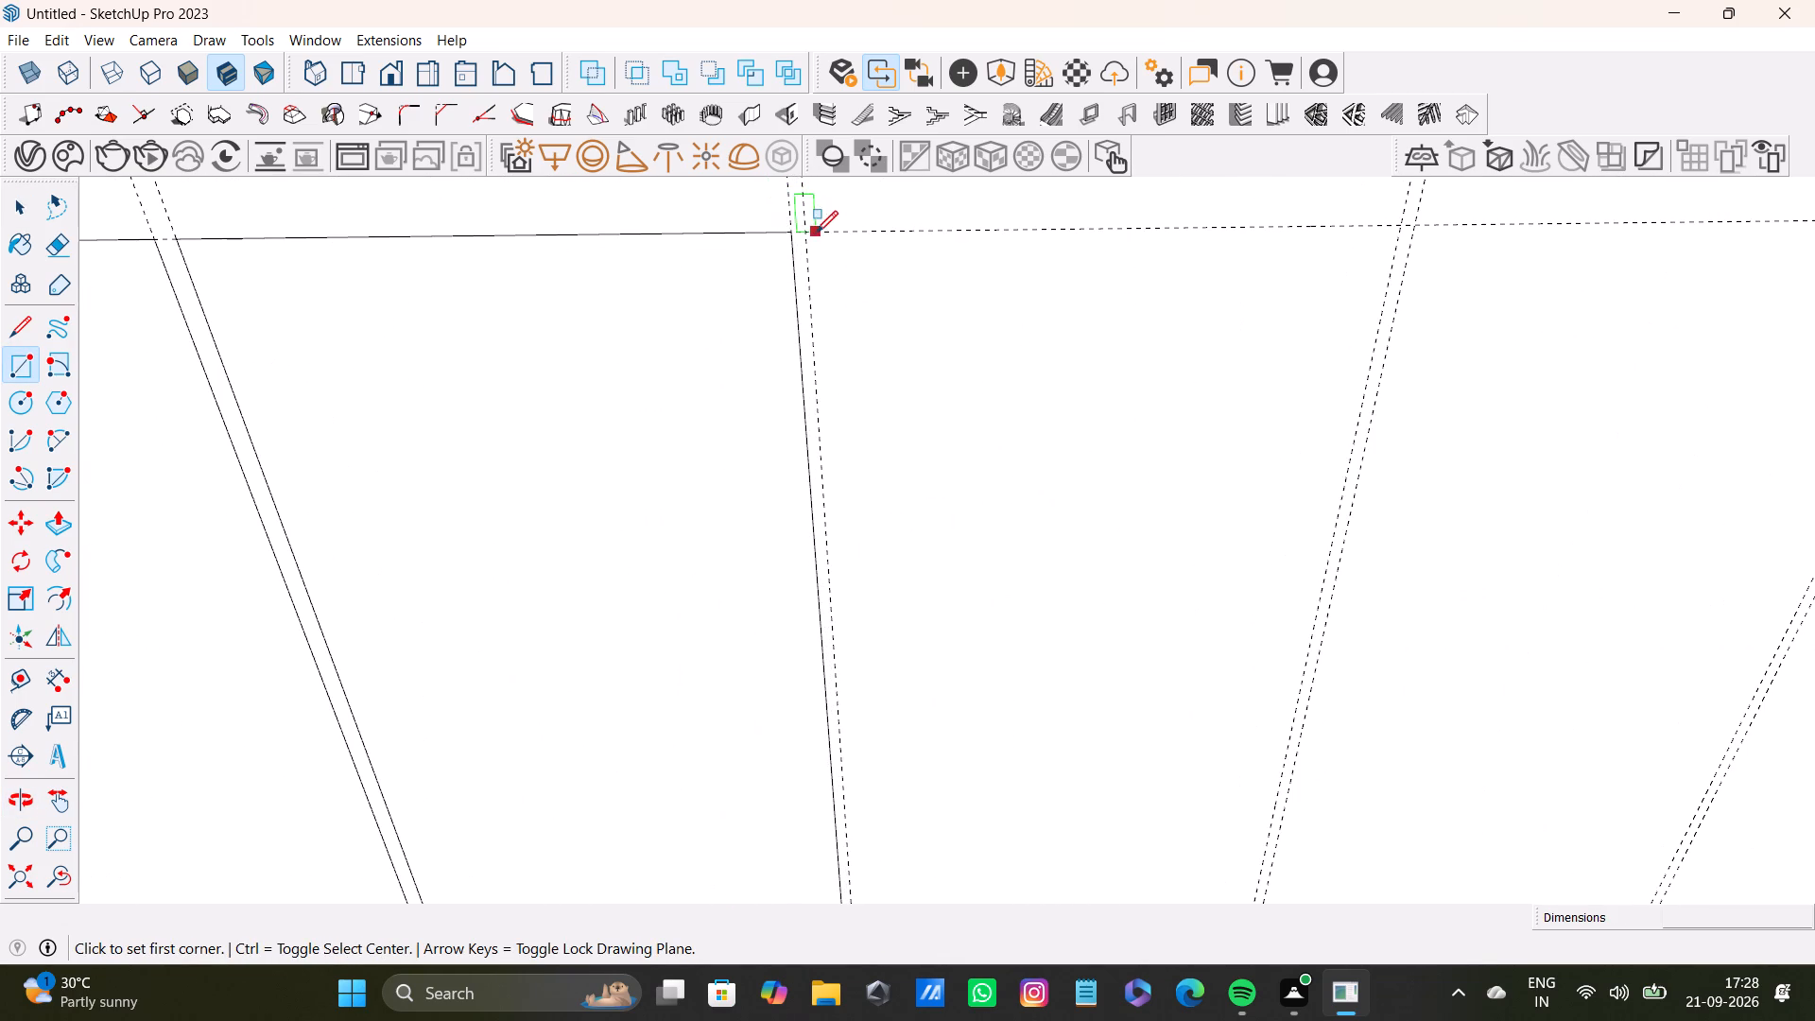
left_click(811, 233)
scroll(924, 371, "down", 3)
middle_click_drag(1028, 571, 1001, 247, "shift")
middle_click_drag(1057, 756, 1059, 542, "shift")
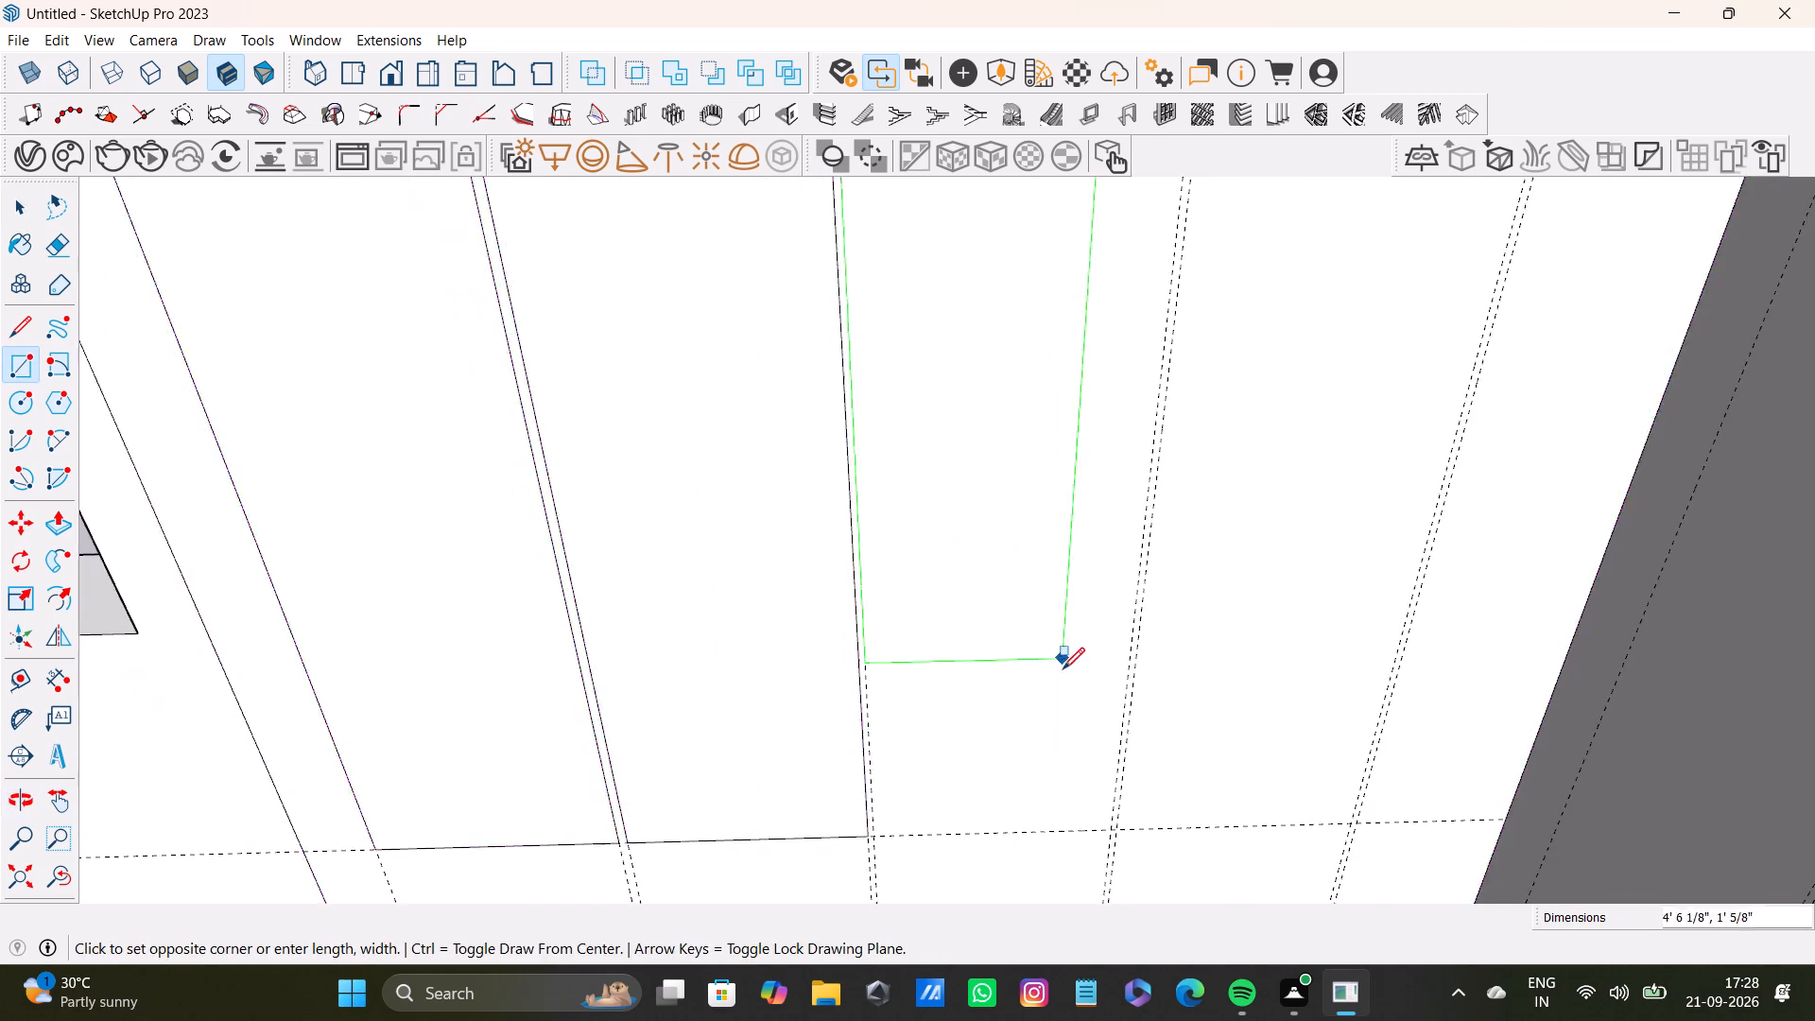
scroll(1063, 669, "up", 2)
middle_click_drag(1076, 767, 1053, 570)
scroll(1063, 627, "up", 2)
left_click(1104, 684)
Draw the fourth panel rectangle in the next guide bay toward the corner, leaving the narrow gap beside the third panel.
scroll(1065, 664, "down", 3)
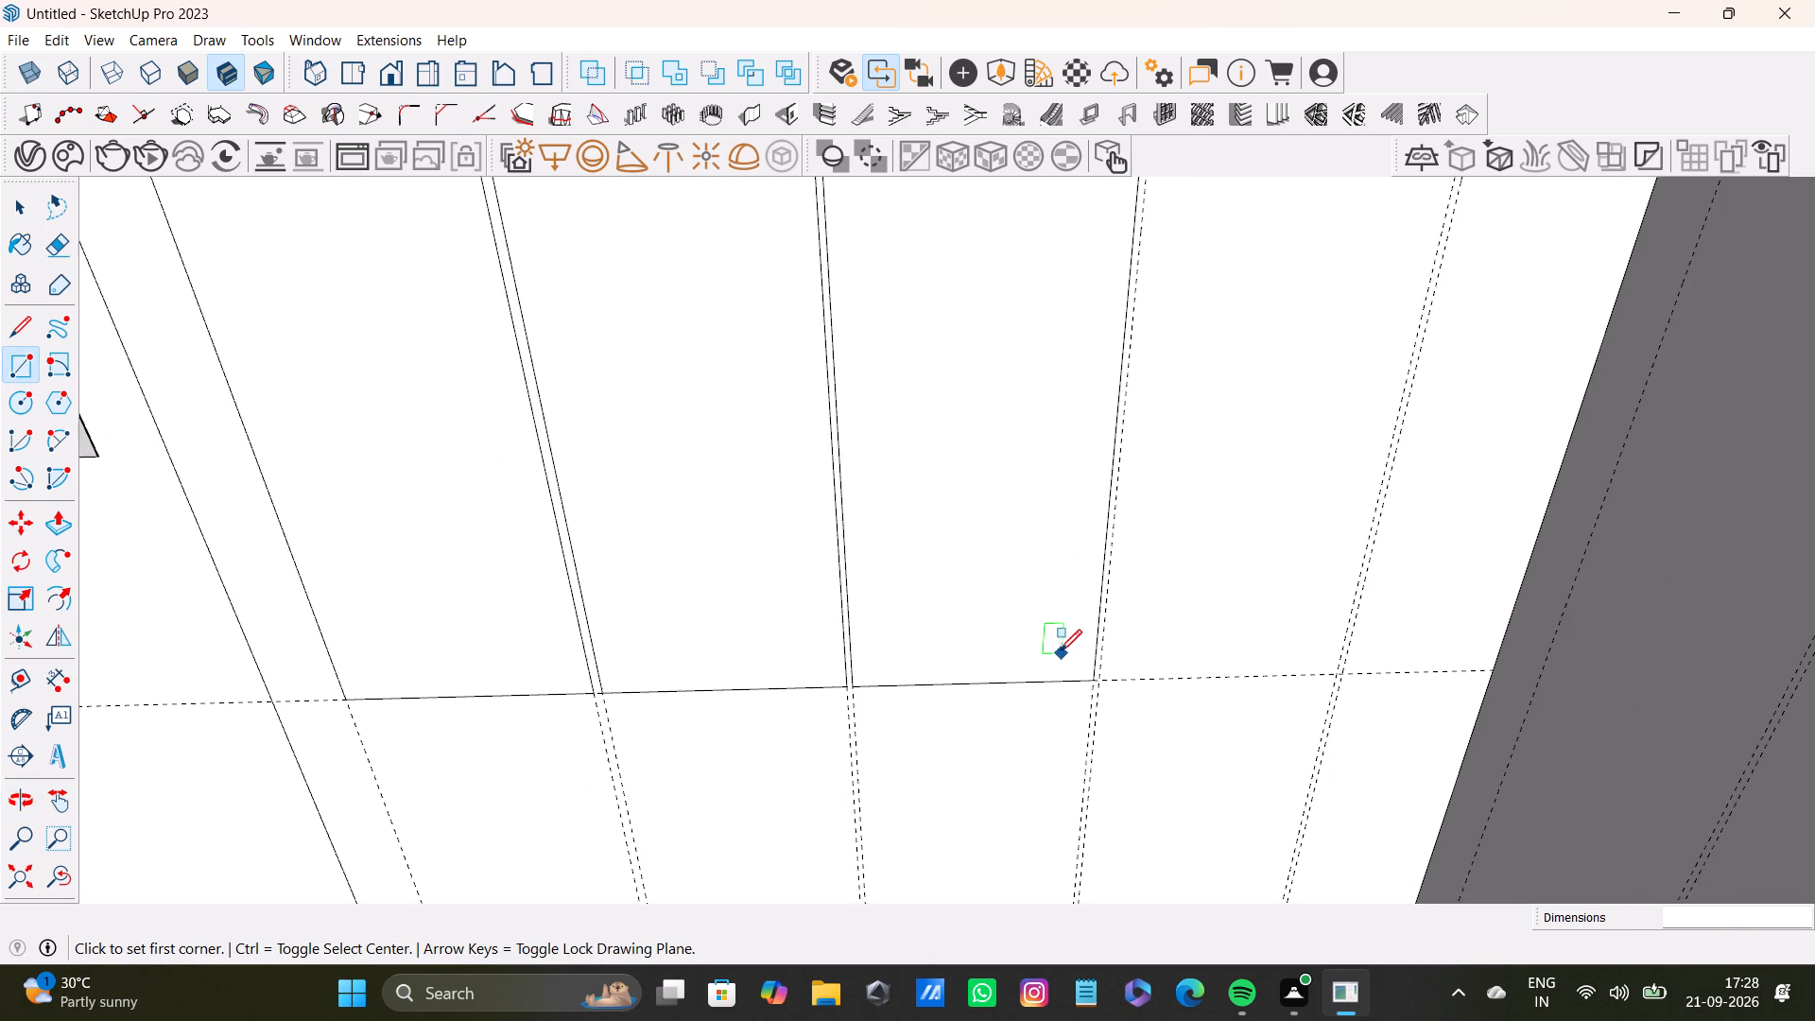
scroll(1060, 651, "down", 4)
middle_click_drag(1099, 616, 1115, 843)
scroll(1221, 620, "down", 3)
middle_click_drag(1225, 615, 1195, 699, "shift")
scroll(1168, 462, "up", 6)
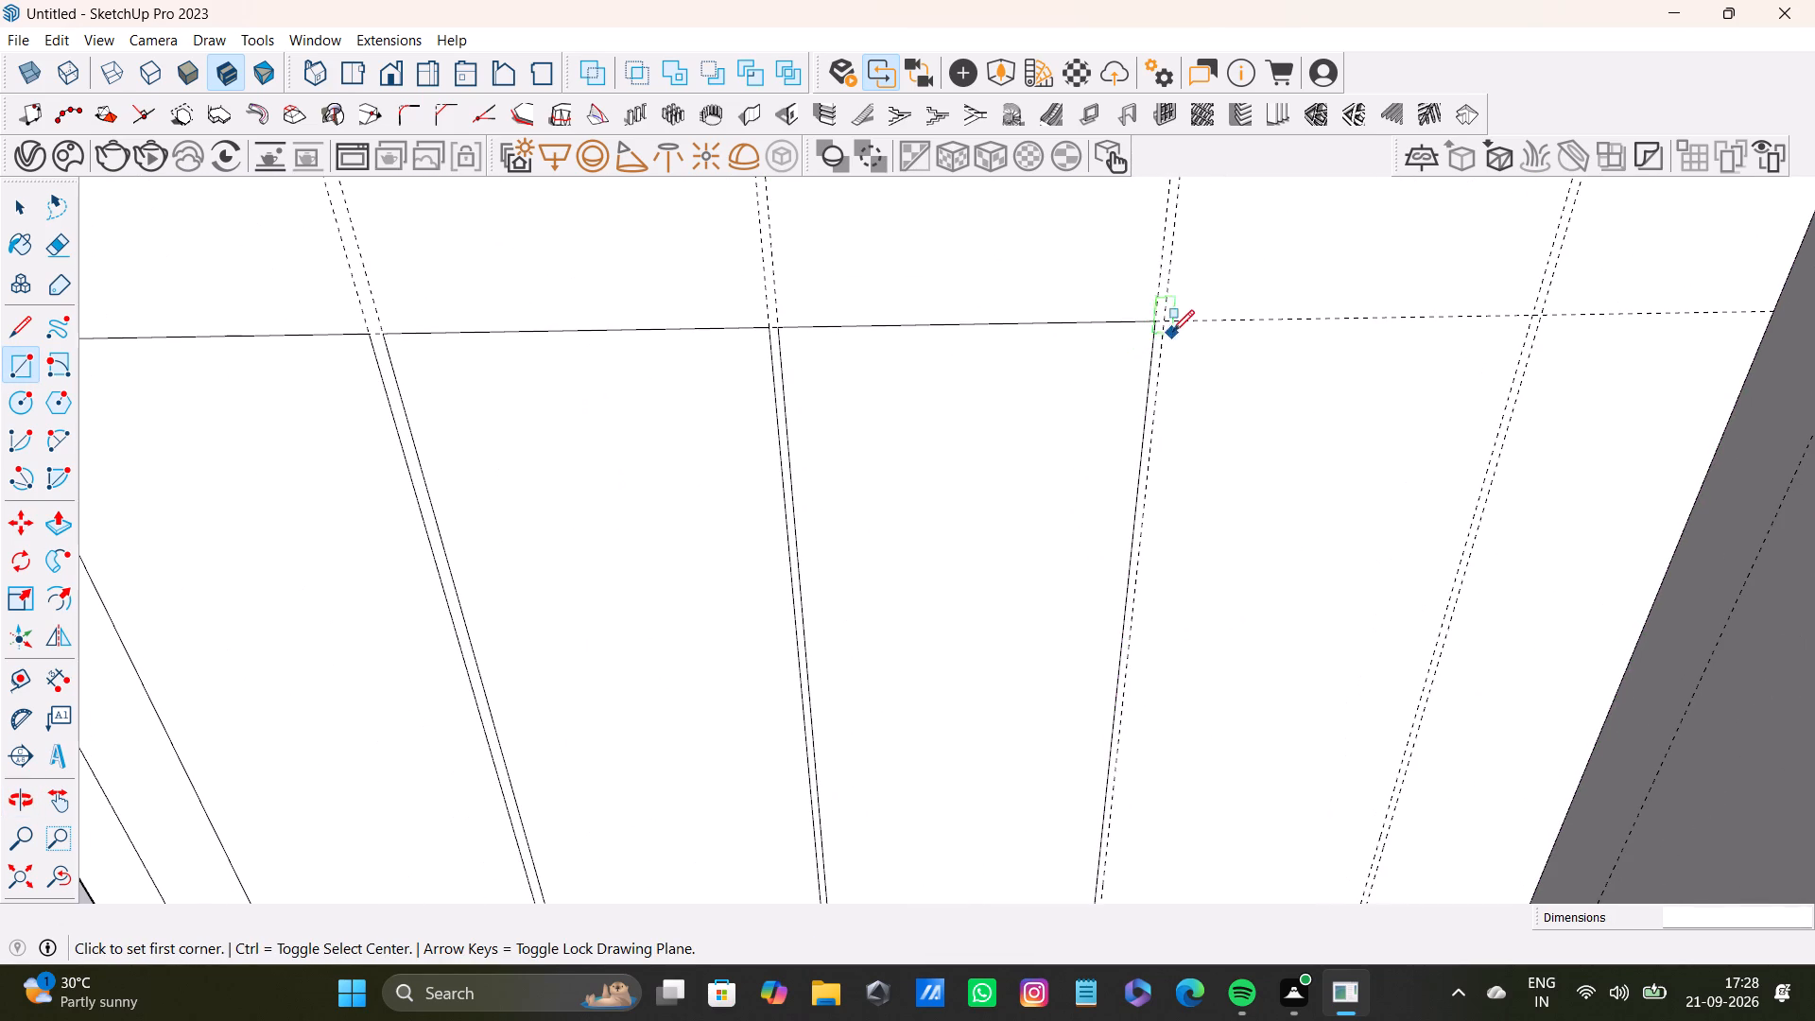
left_click(1165, 321)
scroll(1243, 536, "down", 3)
middle_click_drag(1270, 677, 1203, 359)
middle_click_drag(1178, 707, 1167, 545)
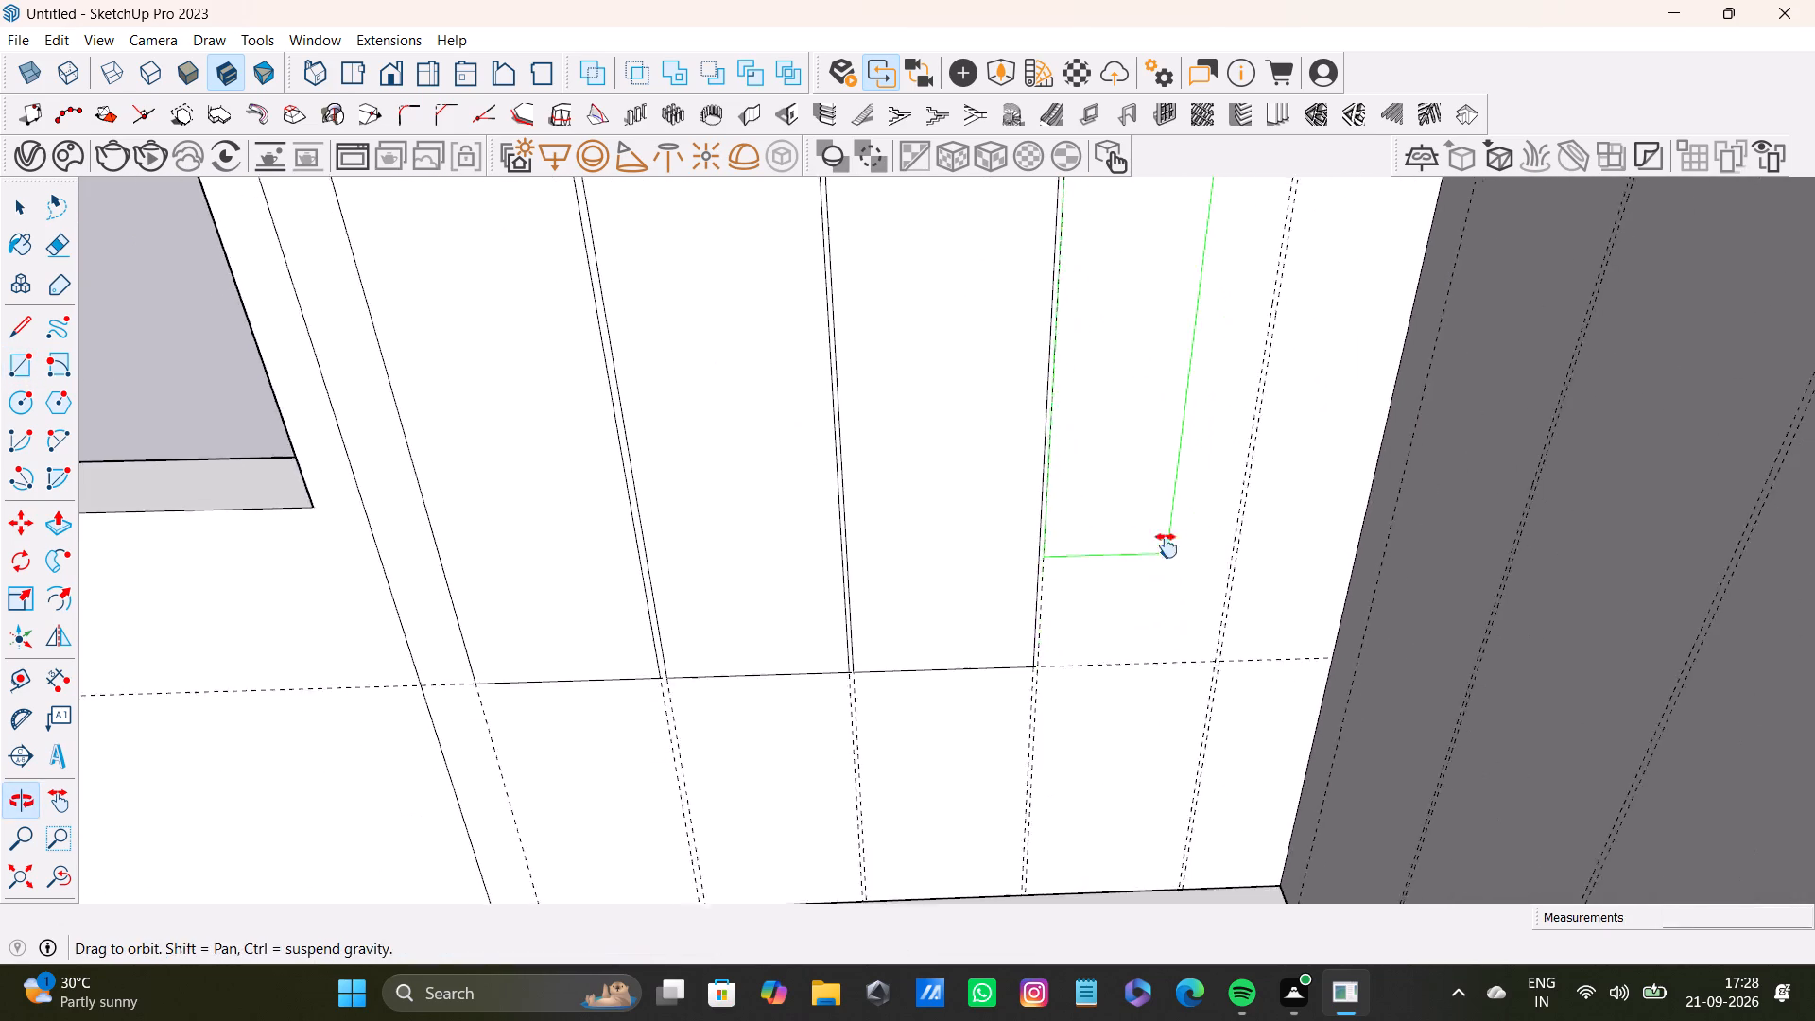
middle_click_drag(1167, 545, 1167, 545)
scroll(1155, 597, "up", 6)
left_click(1263, 666)
Add a horizontal guide on the adjoining wall, lowered from its upper guide to meet the first wall's panel-top line at the corner.
scroll(1236, 666, "down", 2)
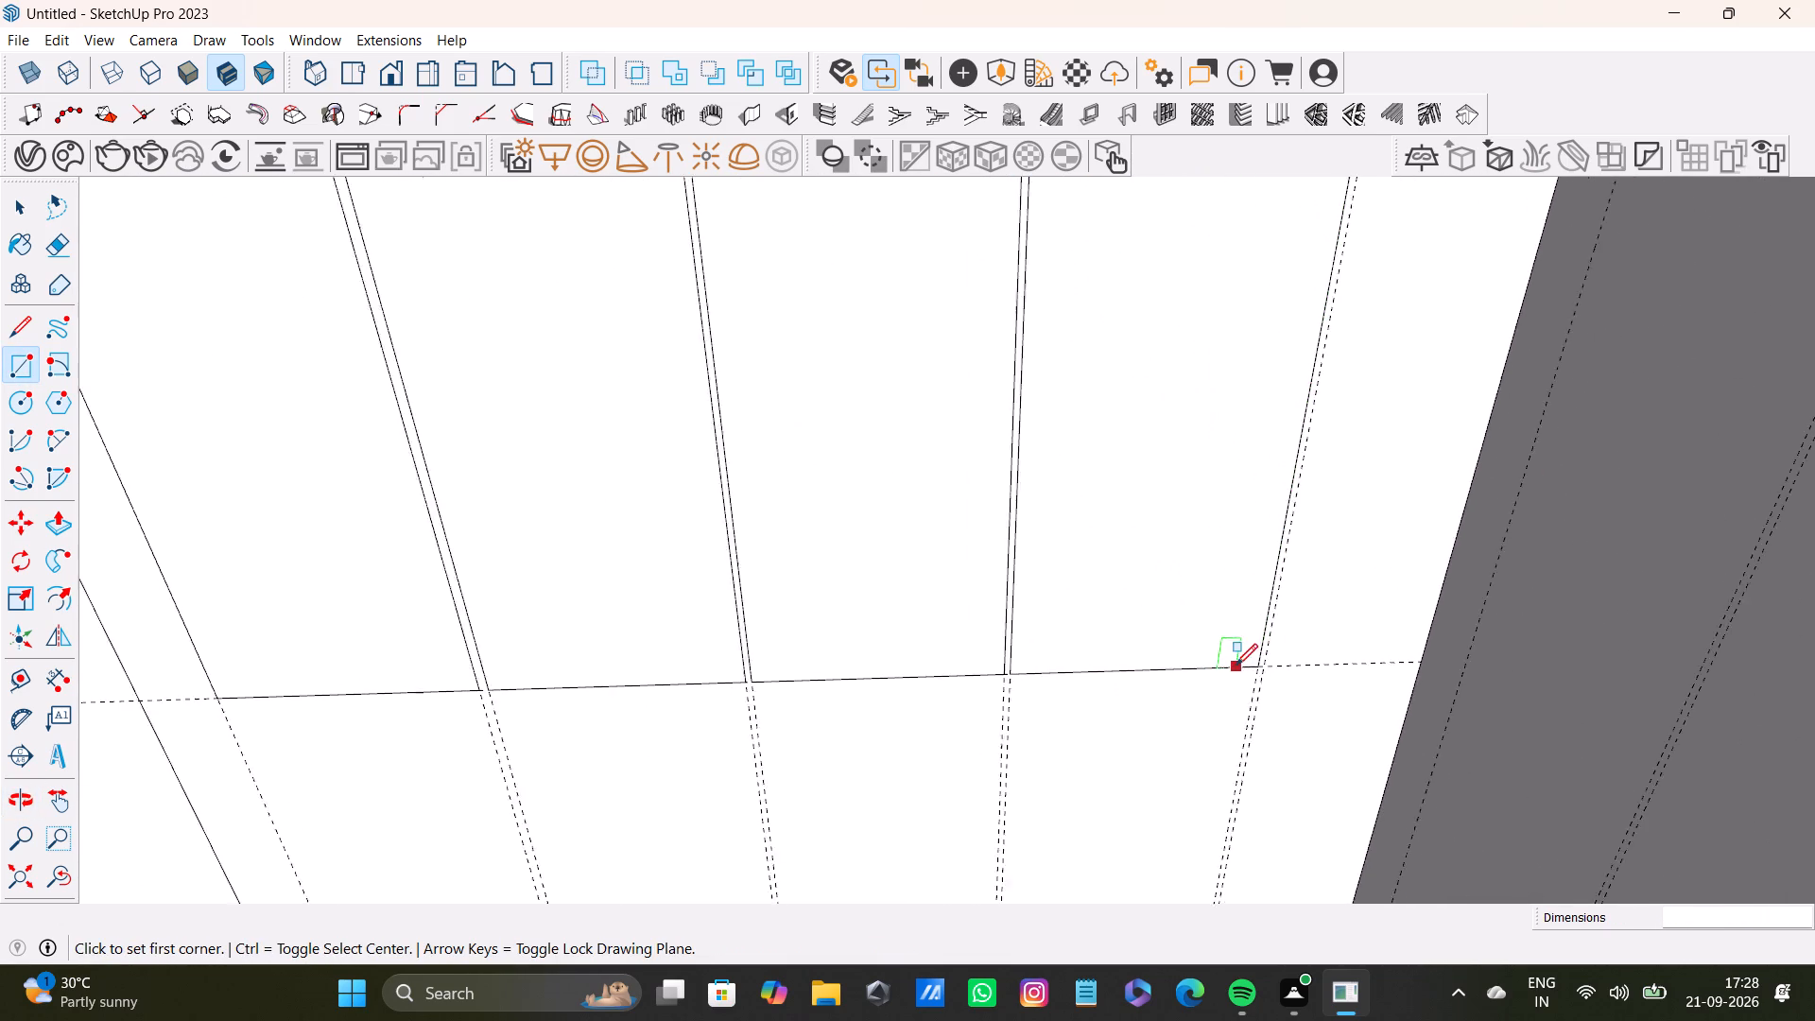
scroll(1236, 666, "down", 6)
middle_click_drag(1225, 599, 1064, 743, "shift")
middle_click_drag(1059, 744, 1371, 743)
scroll(1225, 574, "down", 4)
middle_click_drag(1212, 565, 1048, 654, "shift")
middle_click_drag(1047, 657, 1113, 660)
key("t")
scroll(898, 372, "up", 5)
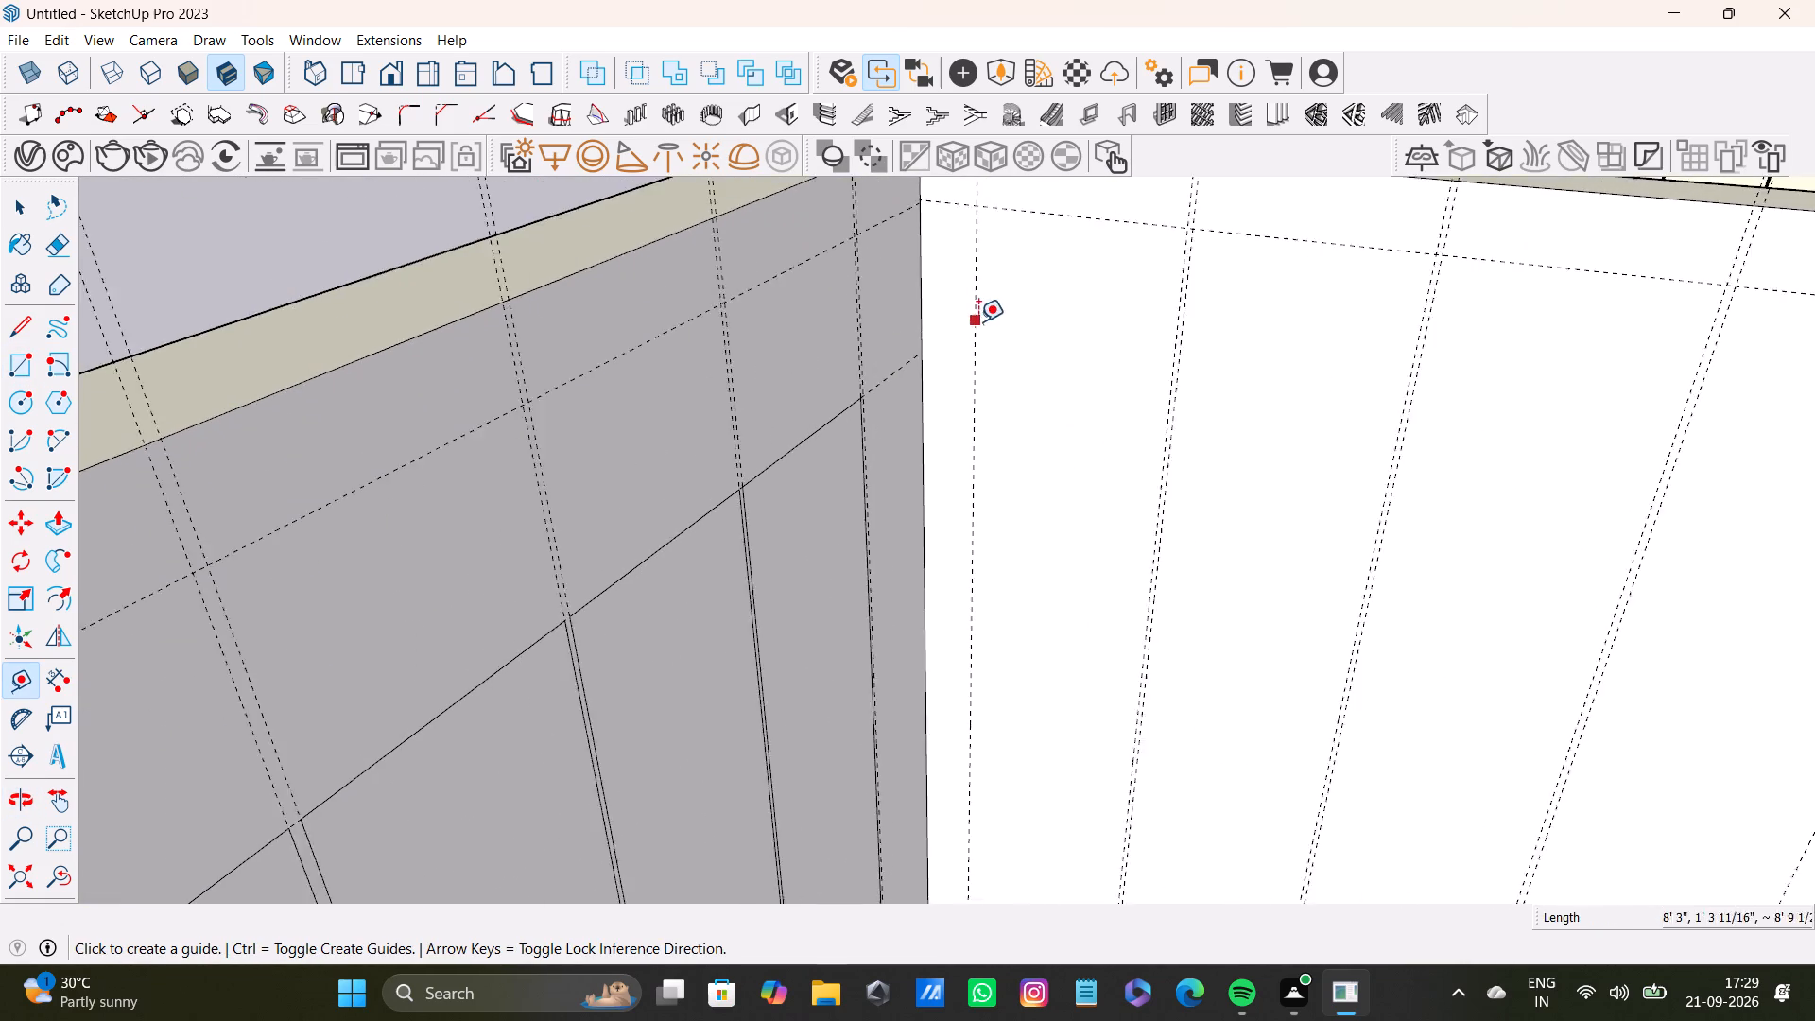
scroll(978, 321, "up", 1)
left_click(1112, 201)
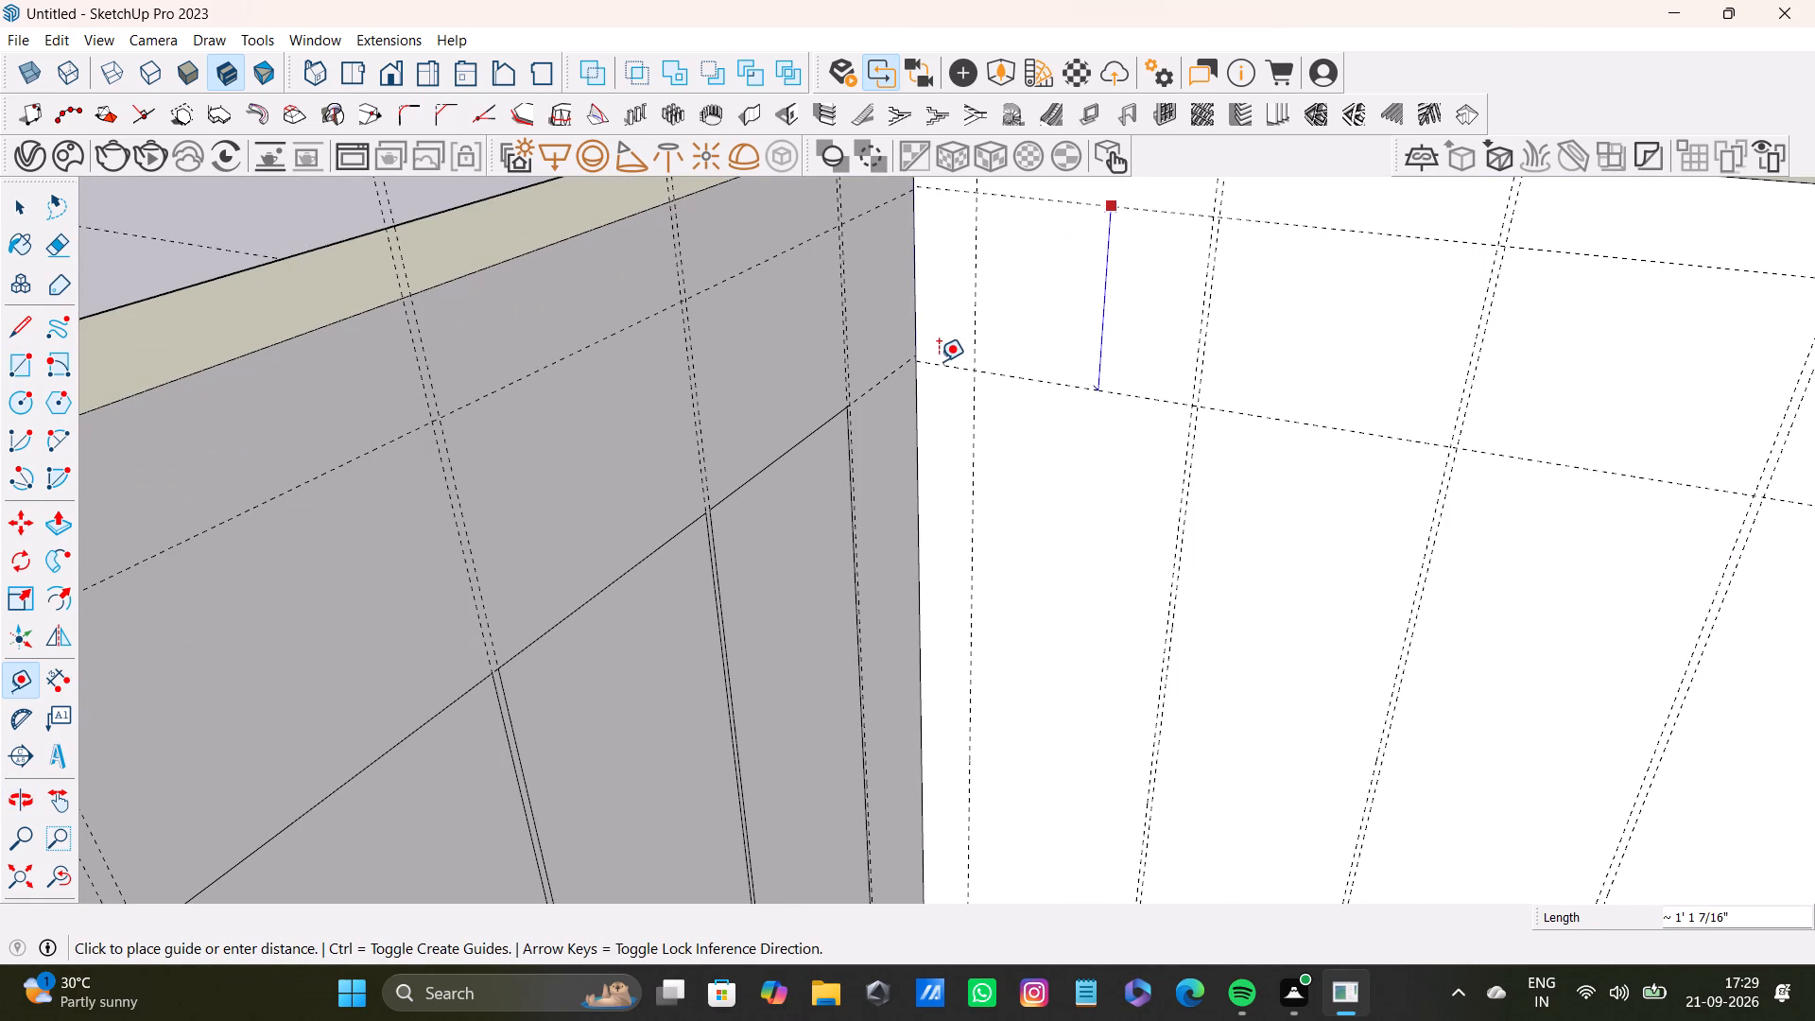
left_click(938, 356)
Add a lower horizontal guide on the adjoining wall, offset from the panel-top guide to meet the first wall's panel-bottom line at the corner.
scroll(942, 381, "down", 4)
middle_click_drag(1098, 544, 1036, 315, "shift")
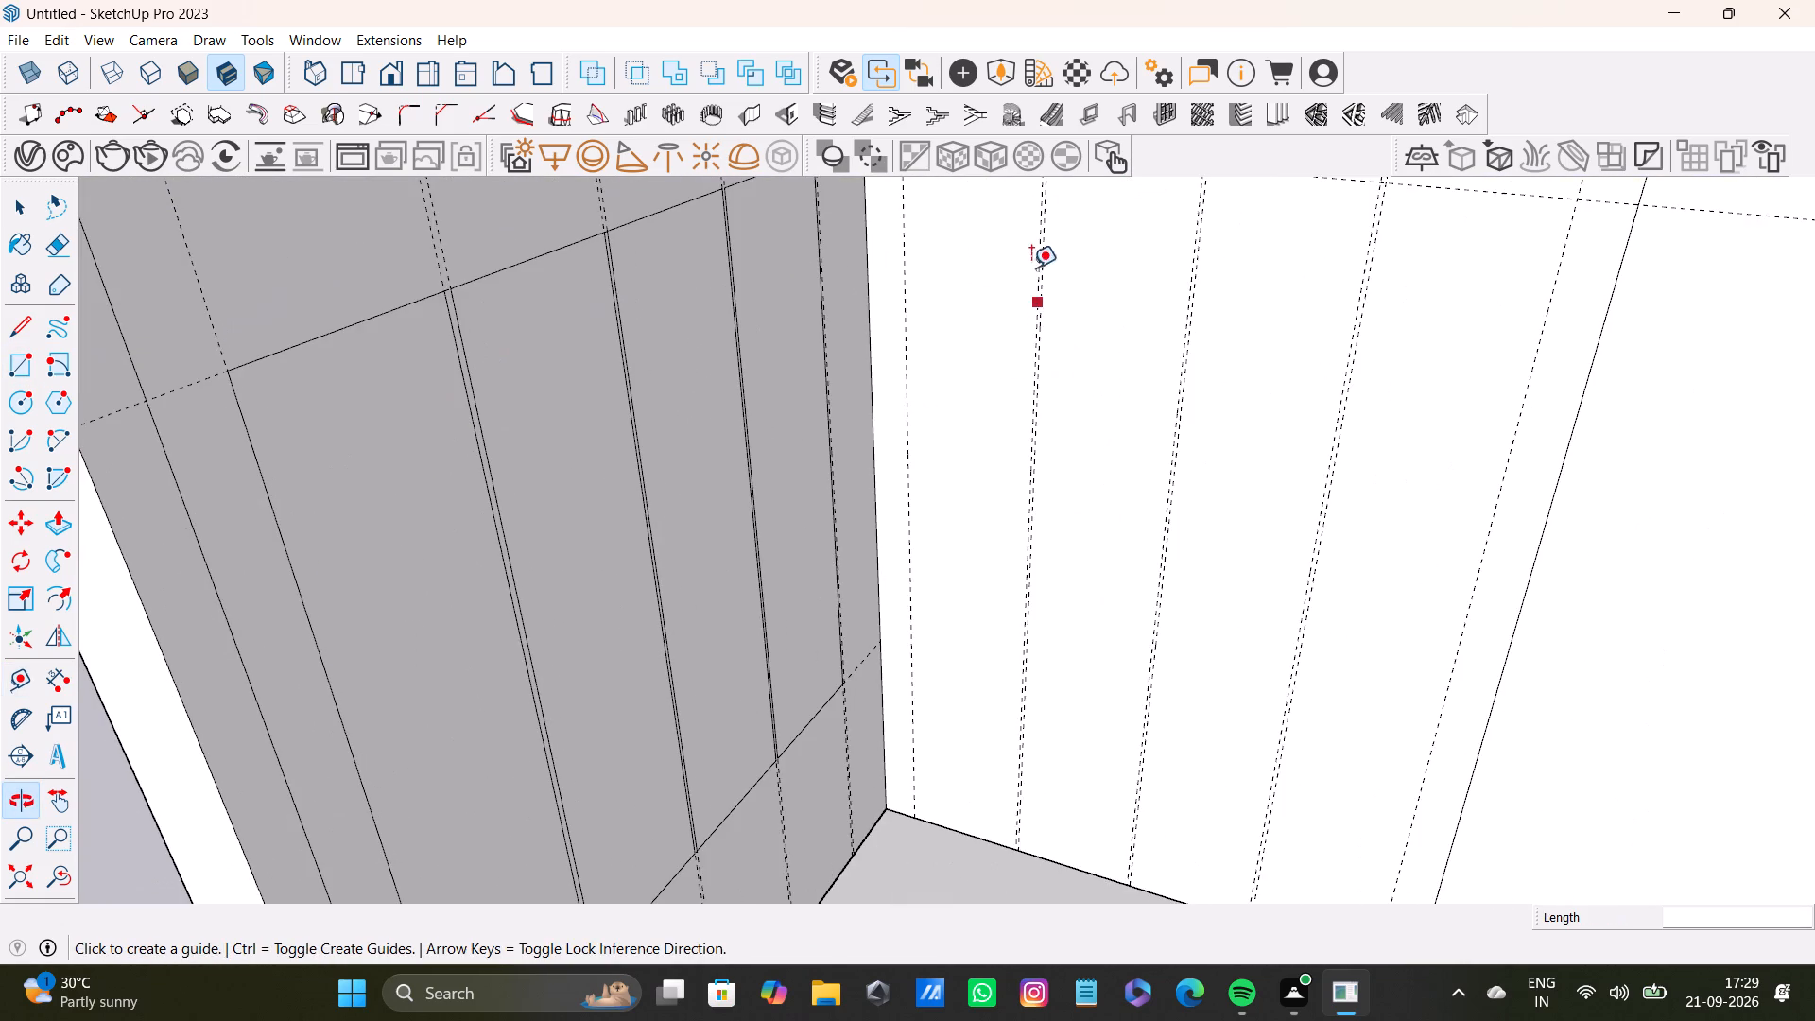
middle_click_drag(1014, 253, 1005, 469, "shift")
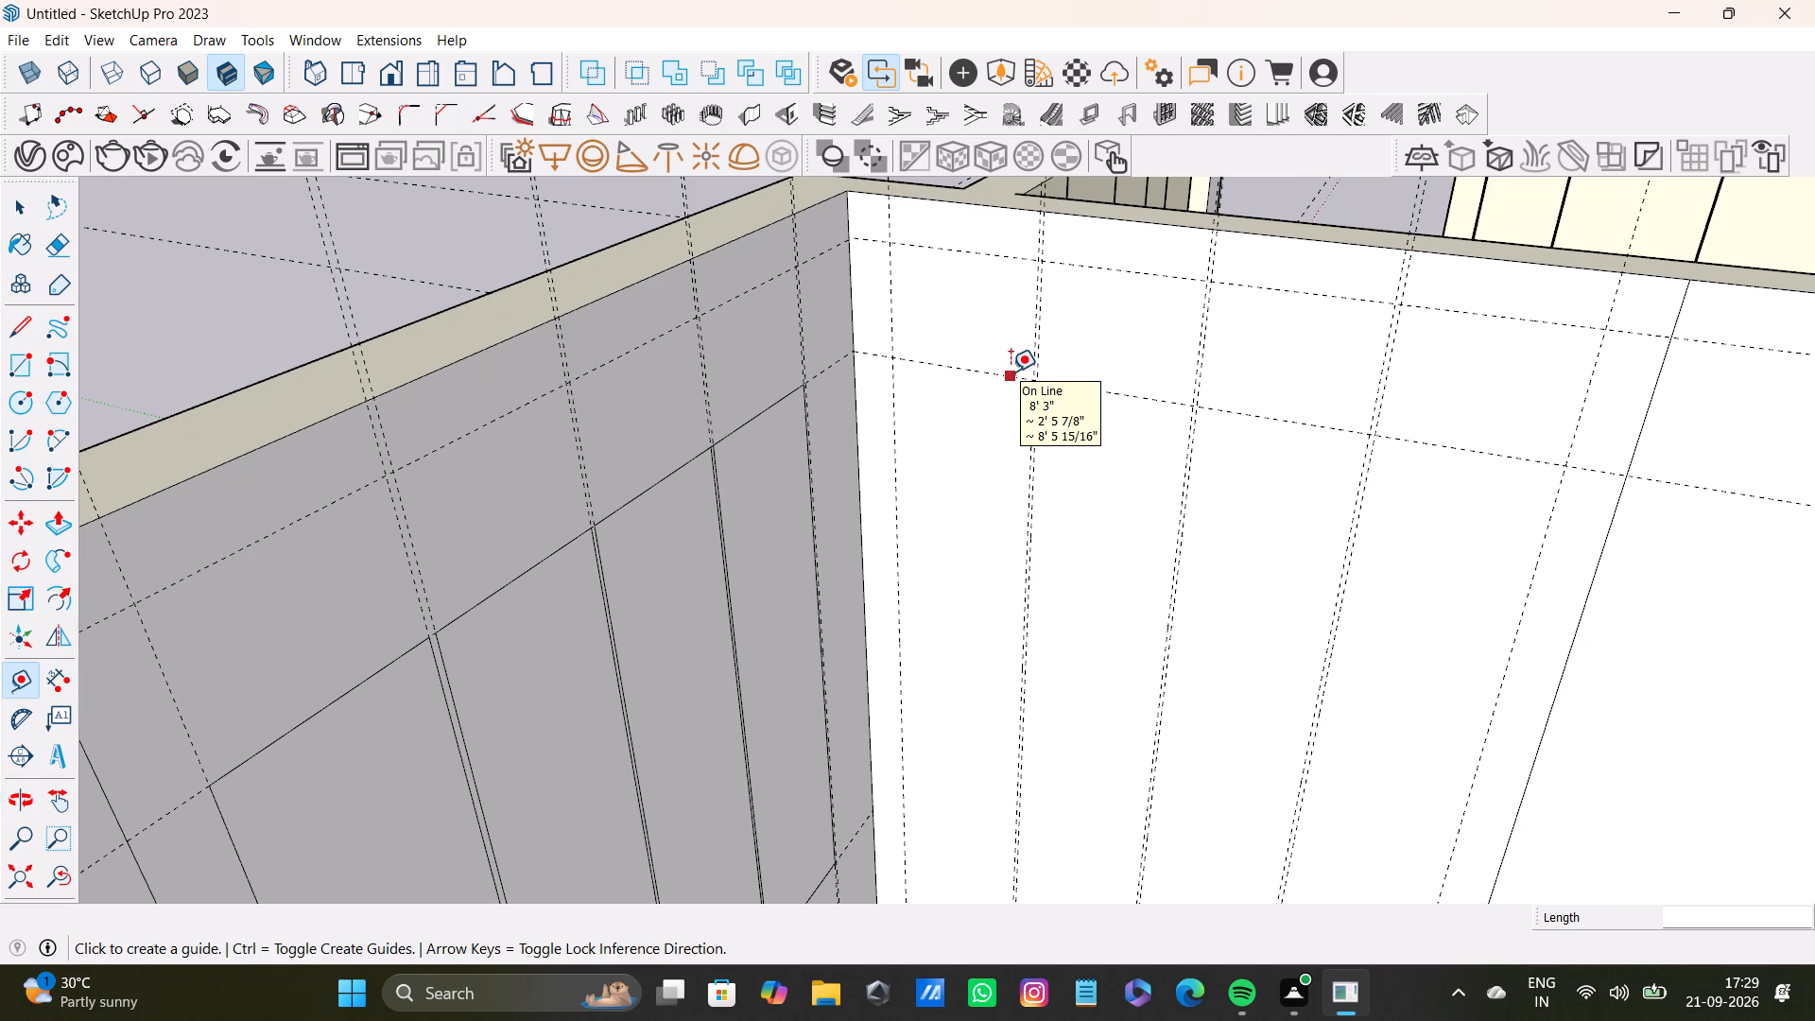
left_click(1011, 372)
scroll(1014, 673, "down", 2)
middle_click_drag(1009, 724, 979, 475)
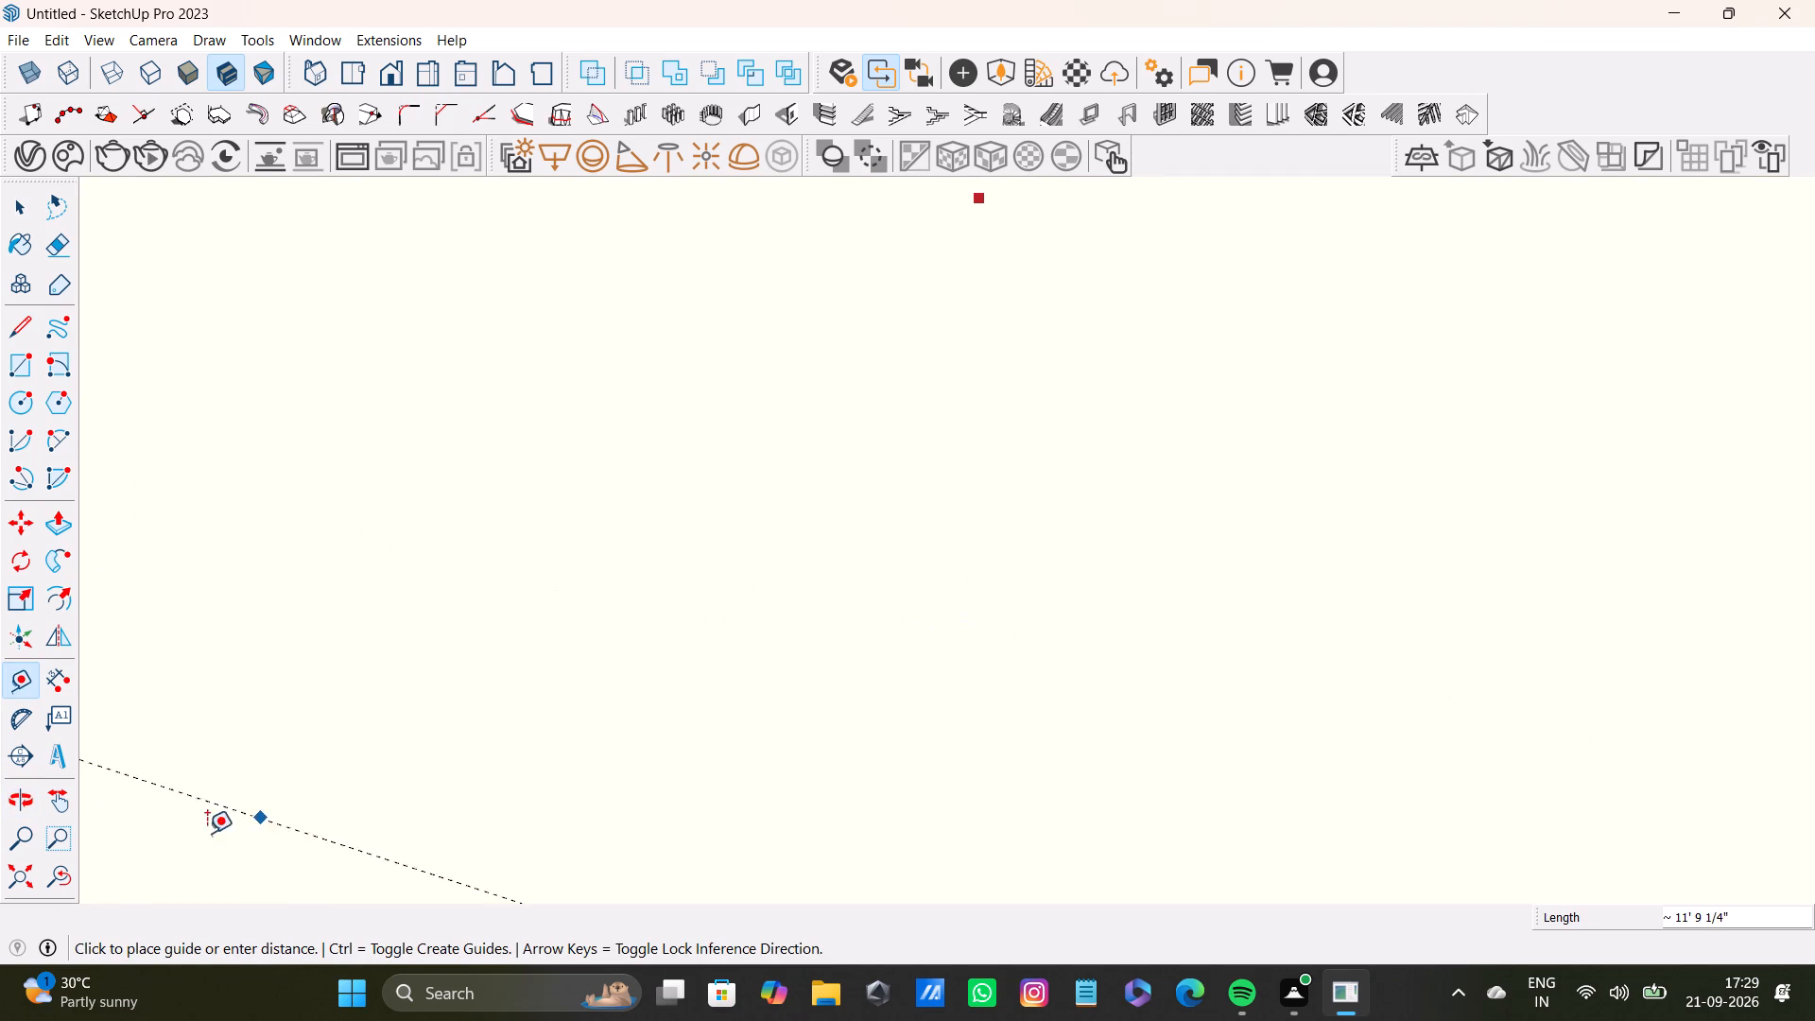
left_click(50, 891)
middle_click_drag(875, 647, 733, 583)
scroll(918, 613, "up", 2)
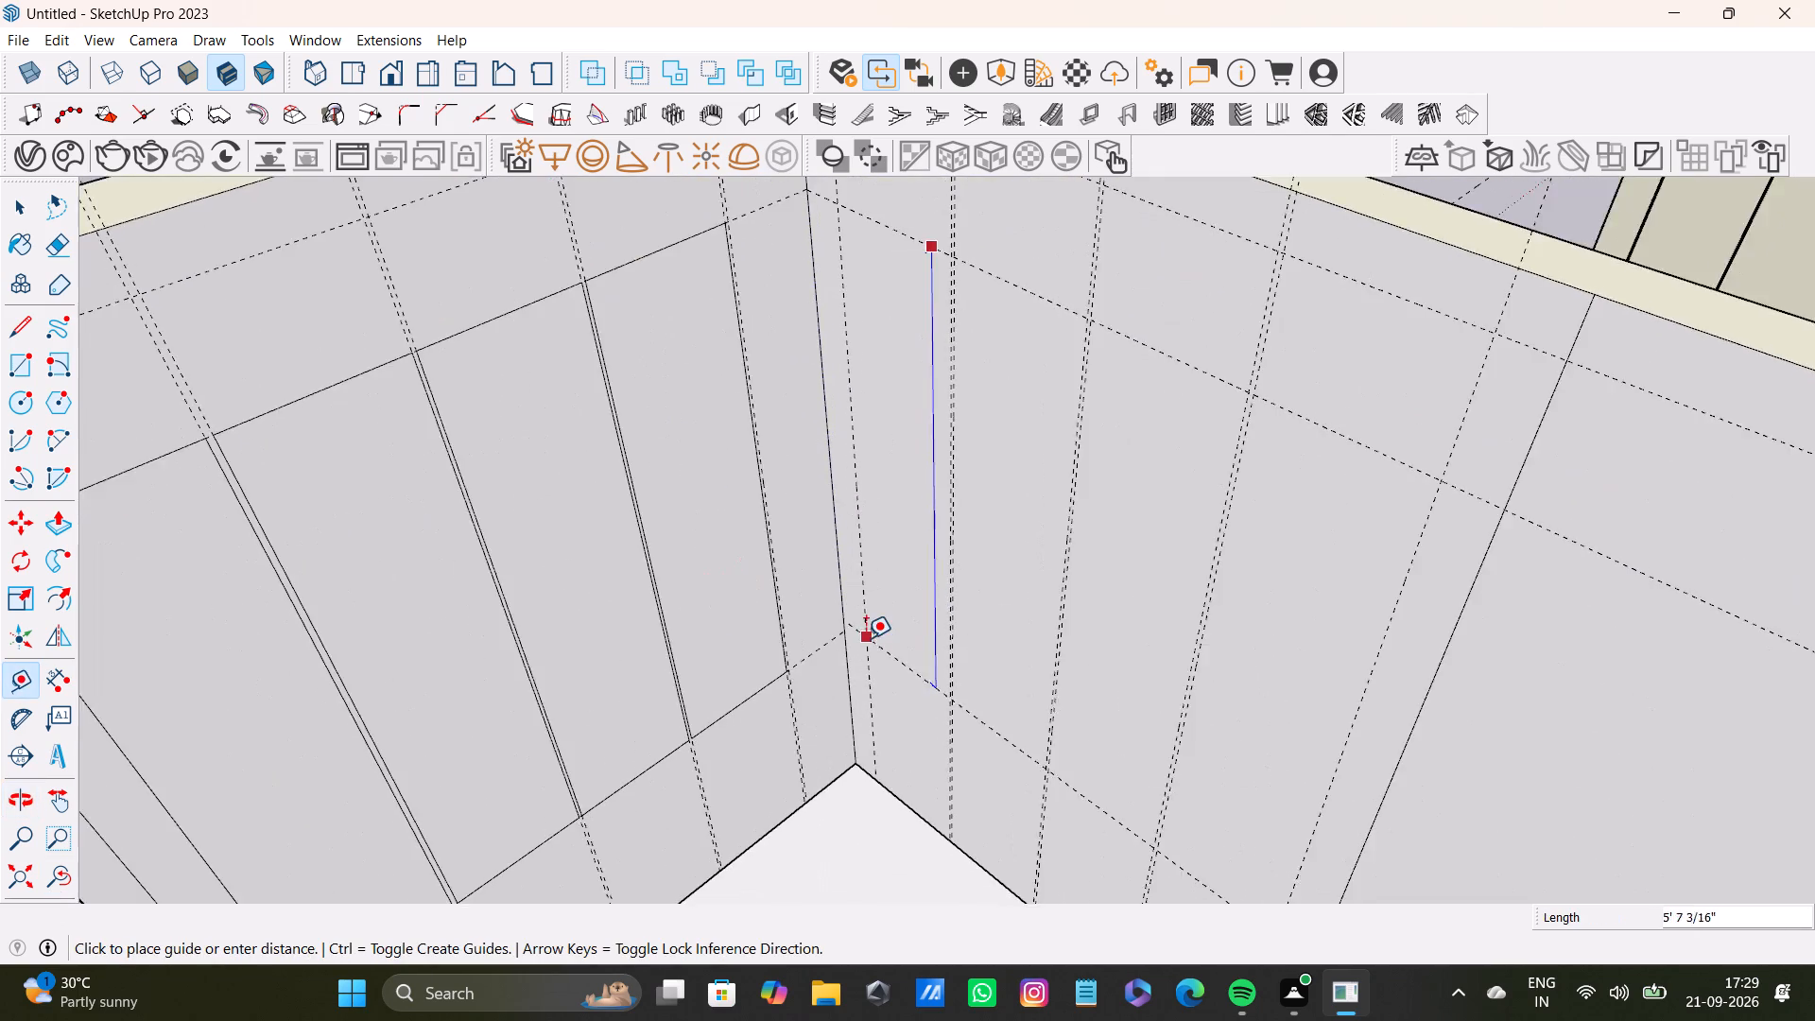
scroll(866, 638, "up", 13)
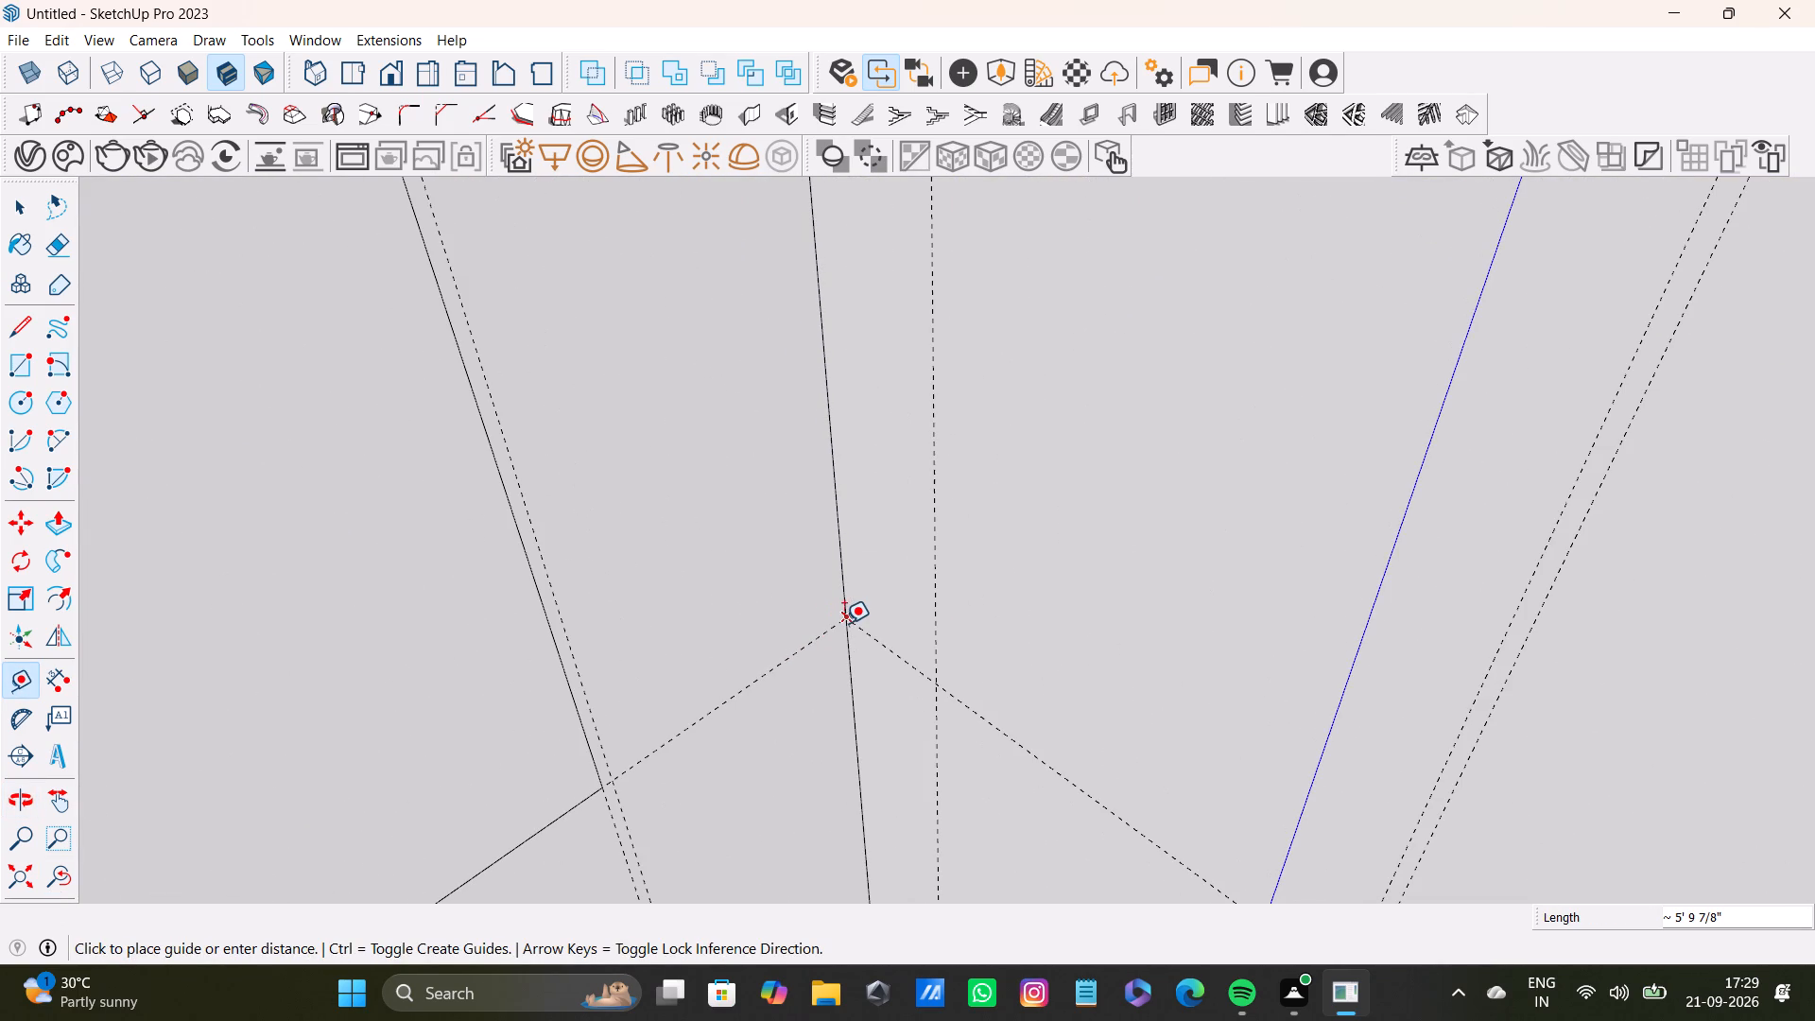
left_click(850, 625)
Draw the adjoining wall's first panel rectangle, about 5'9 7/8" by 1'5", in the guide bay nearest the corner.
scroll(851, 641, "down", 8)
middle_click_drag(914, 694, 943, 712)
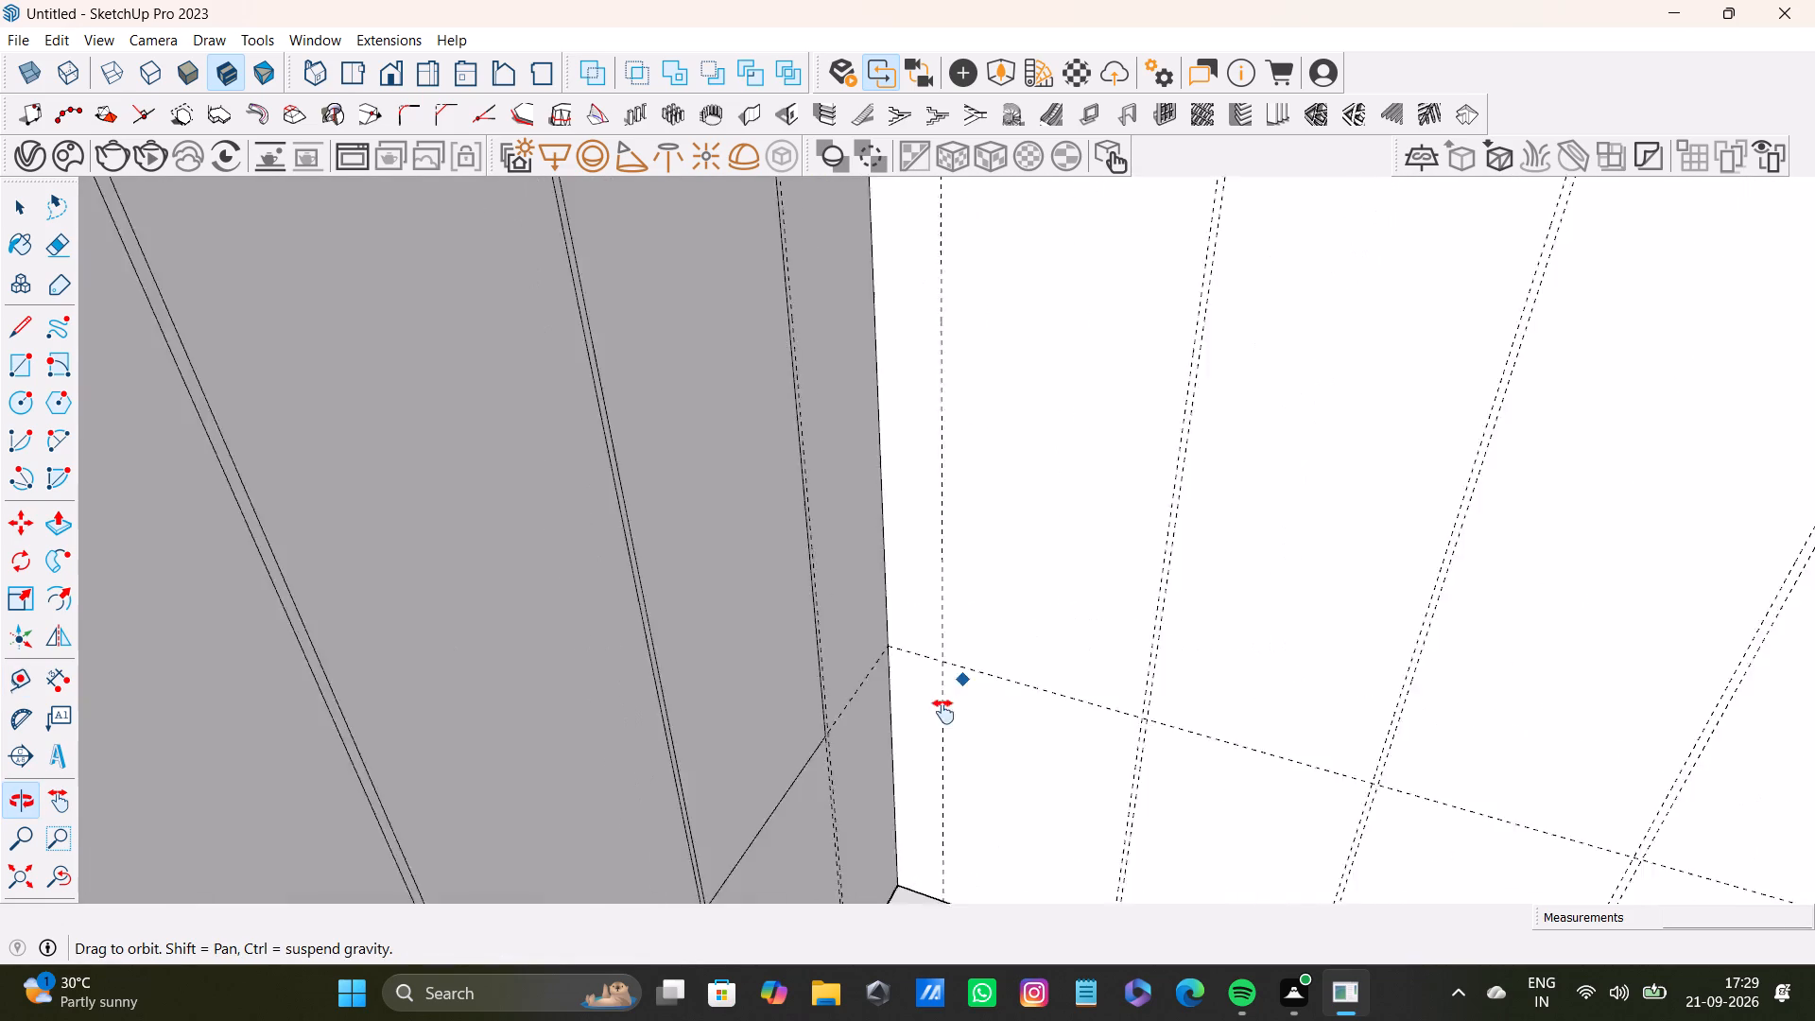
middle_click_drag(943, 712, 872, 766)
scroll(903, 718, "down", 7)
middle_click_drag(1003, 628, 909, 671)
middle_click_drag(902, 680, 1006, 681)
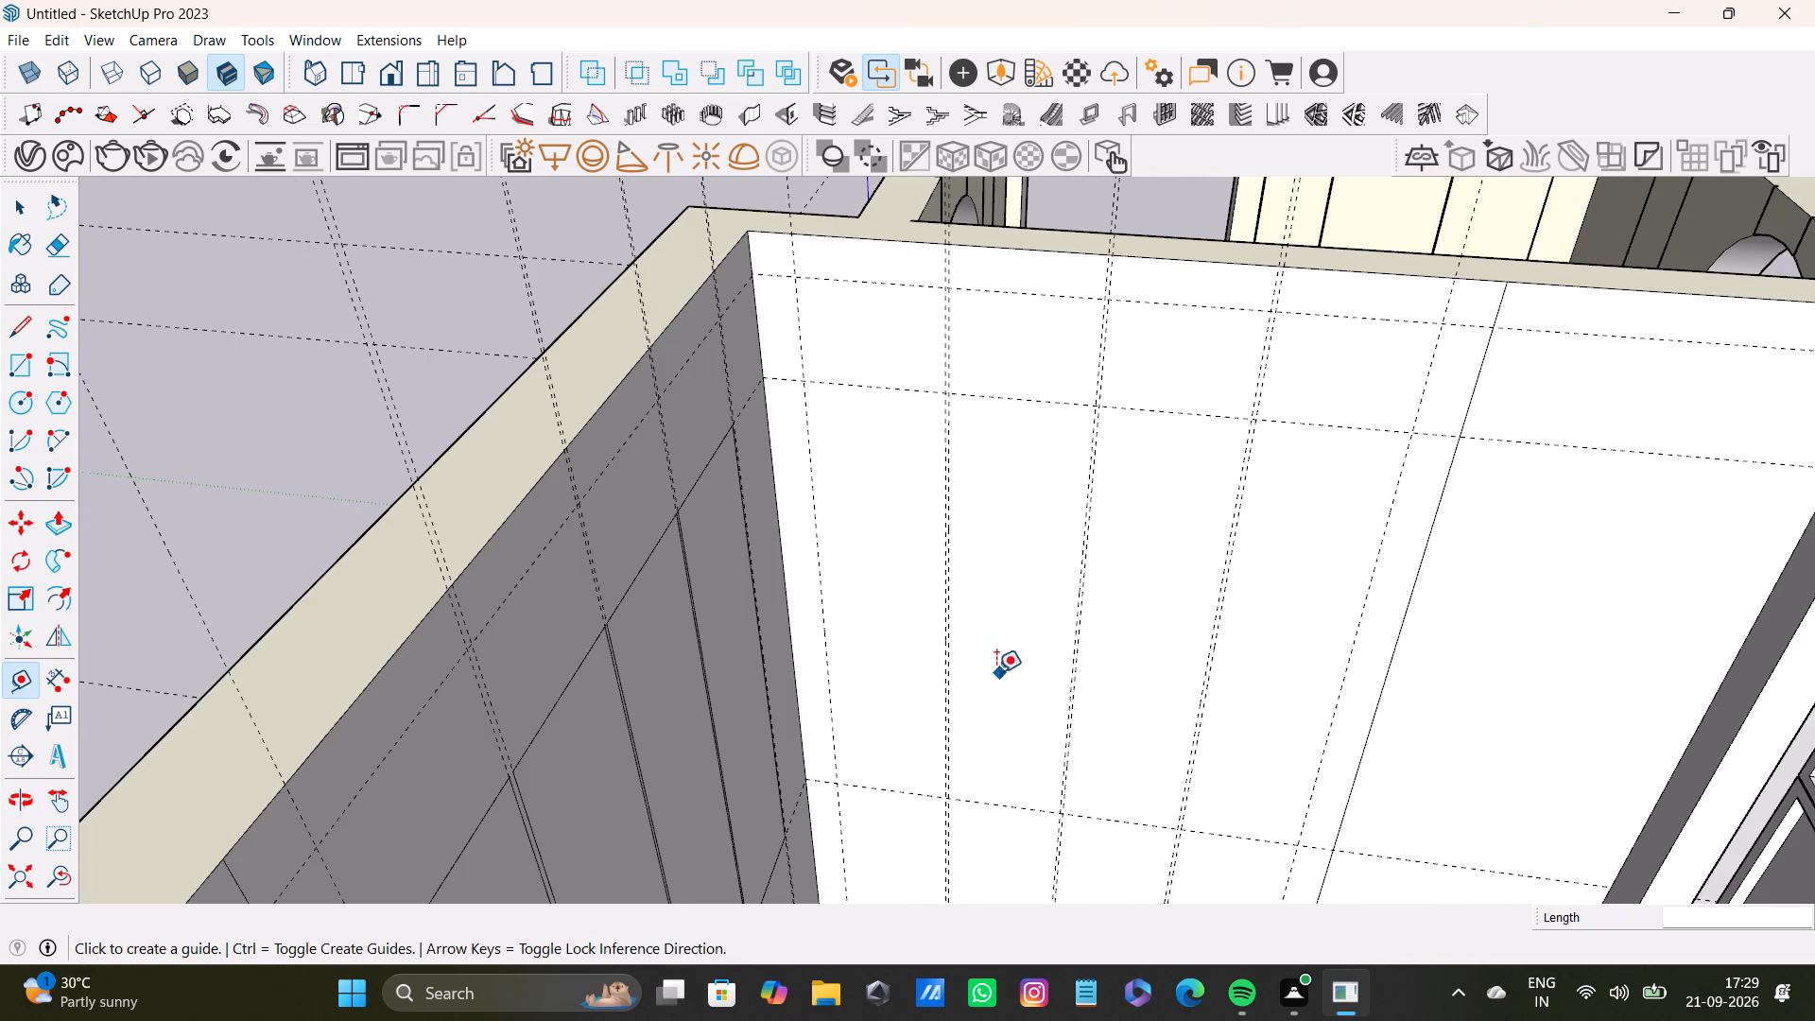
key("r")
scroll(856, 456, "up", 5)
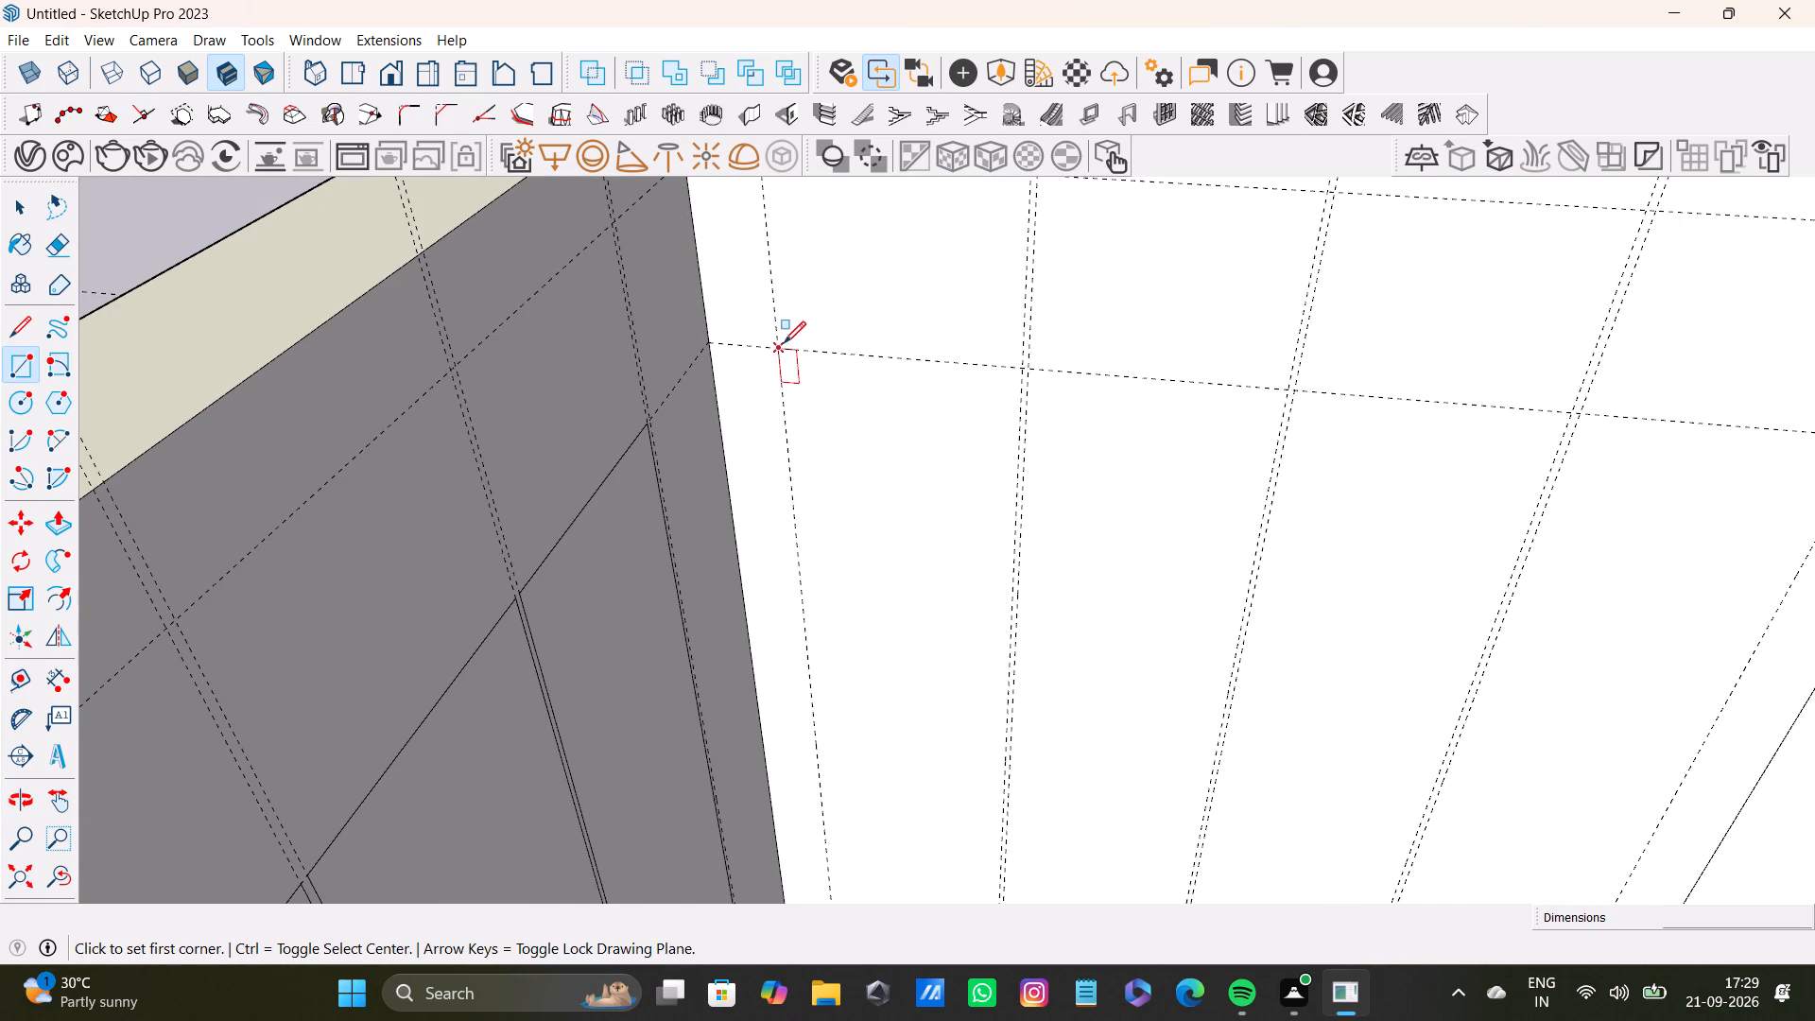
left_click(782, 343)
scroll(799, 570, "down", 3)
middle_click_drag(802, 651, 818, 495, "shift")
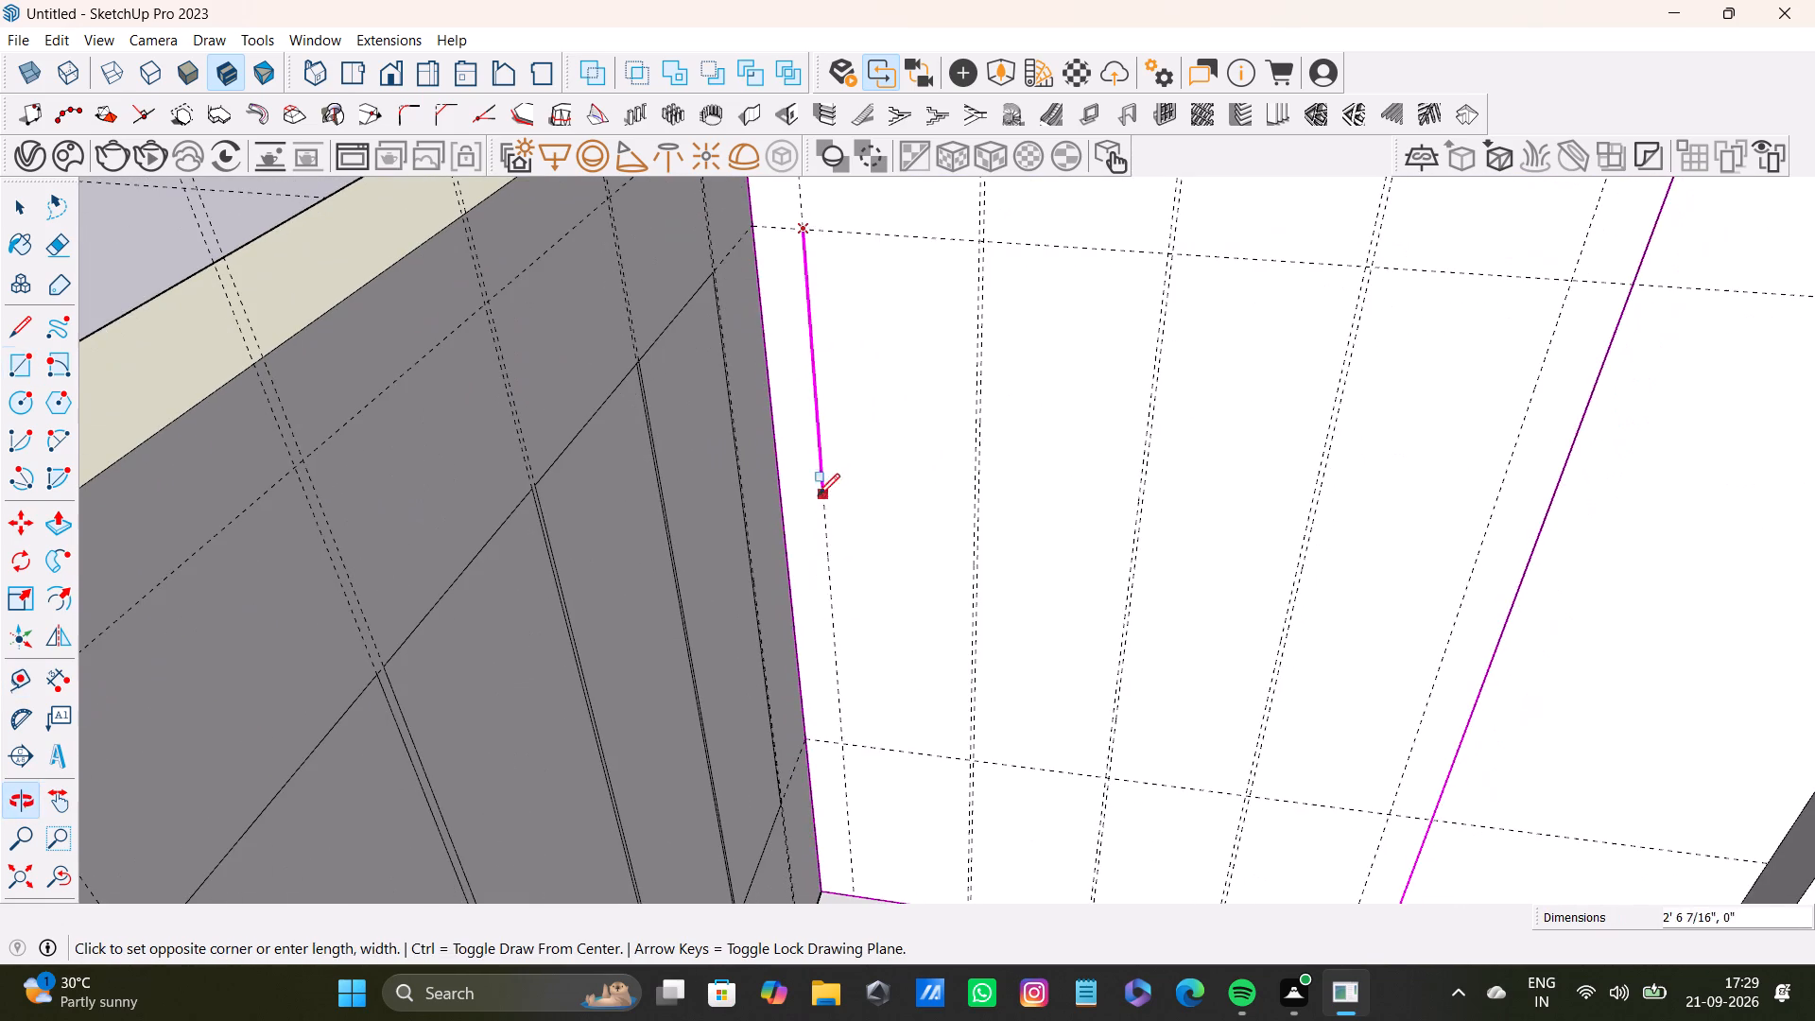
scroll(959, 758, "up", 11)
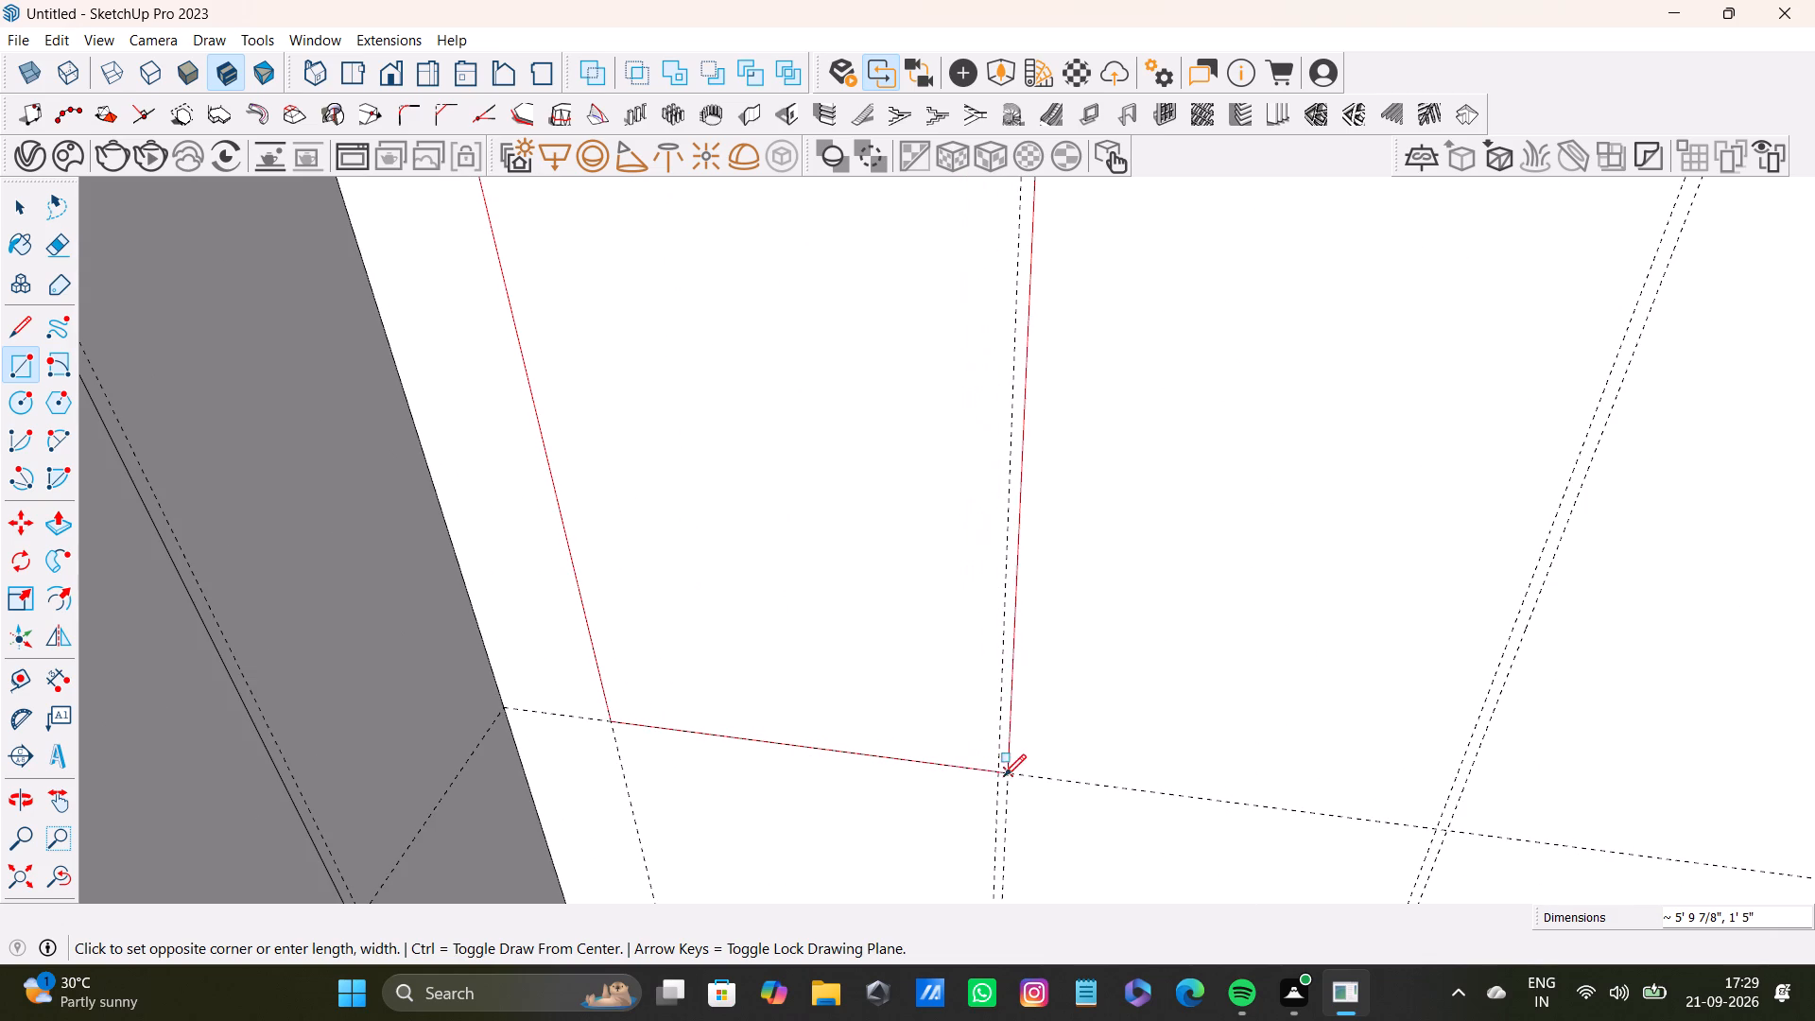
left_click(999, 772)
Draw the adjoining wall's second panel rectangle in the next guide bay, leaving the narrow gap beside the first panel.
scroll(986, 772, "down", 11)
middle_click_drag(1049, 617, 955, 866, "shift")
scroll(920, 556, "up", 9)
left_click(850, 443)
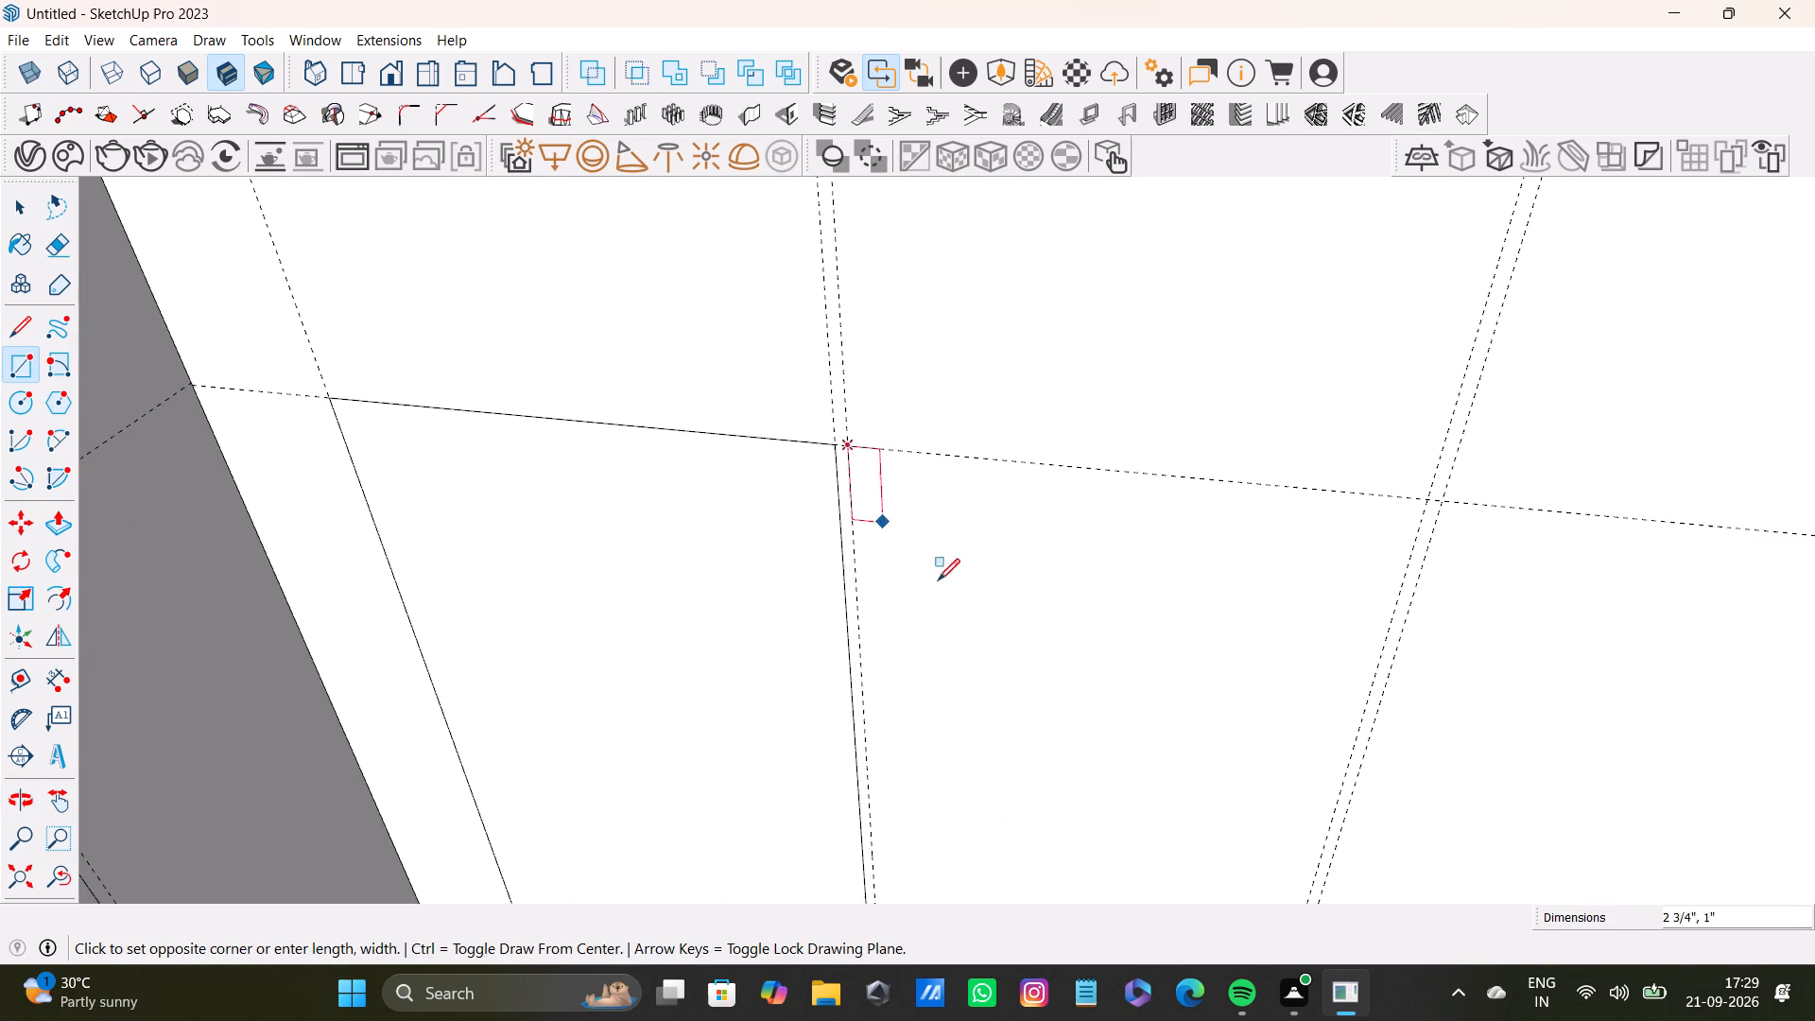
scroll(1015, 684, "down", 3)
middle_click_drag(1080, 788, 1028, 387)
scroll(1072, 508, "down", 2)
middle_click_drag(1082, 672, 1085, 443)
middle_click_drag(1064, 716, 1065, 614, "shift")
scroll(1072, 646, "up", 2)
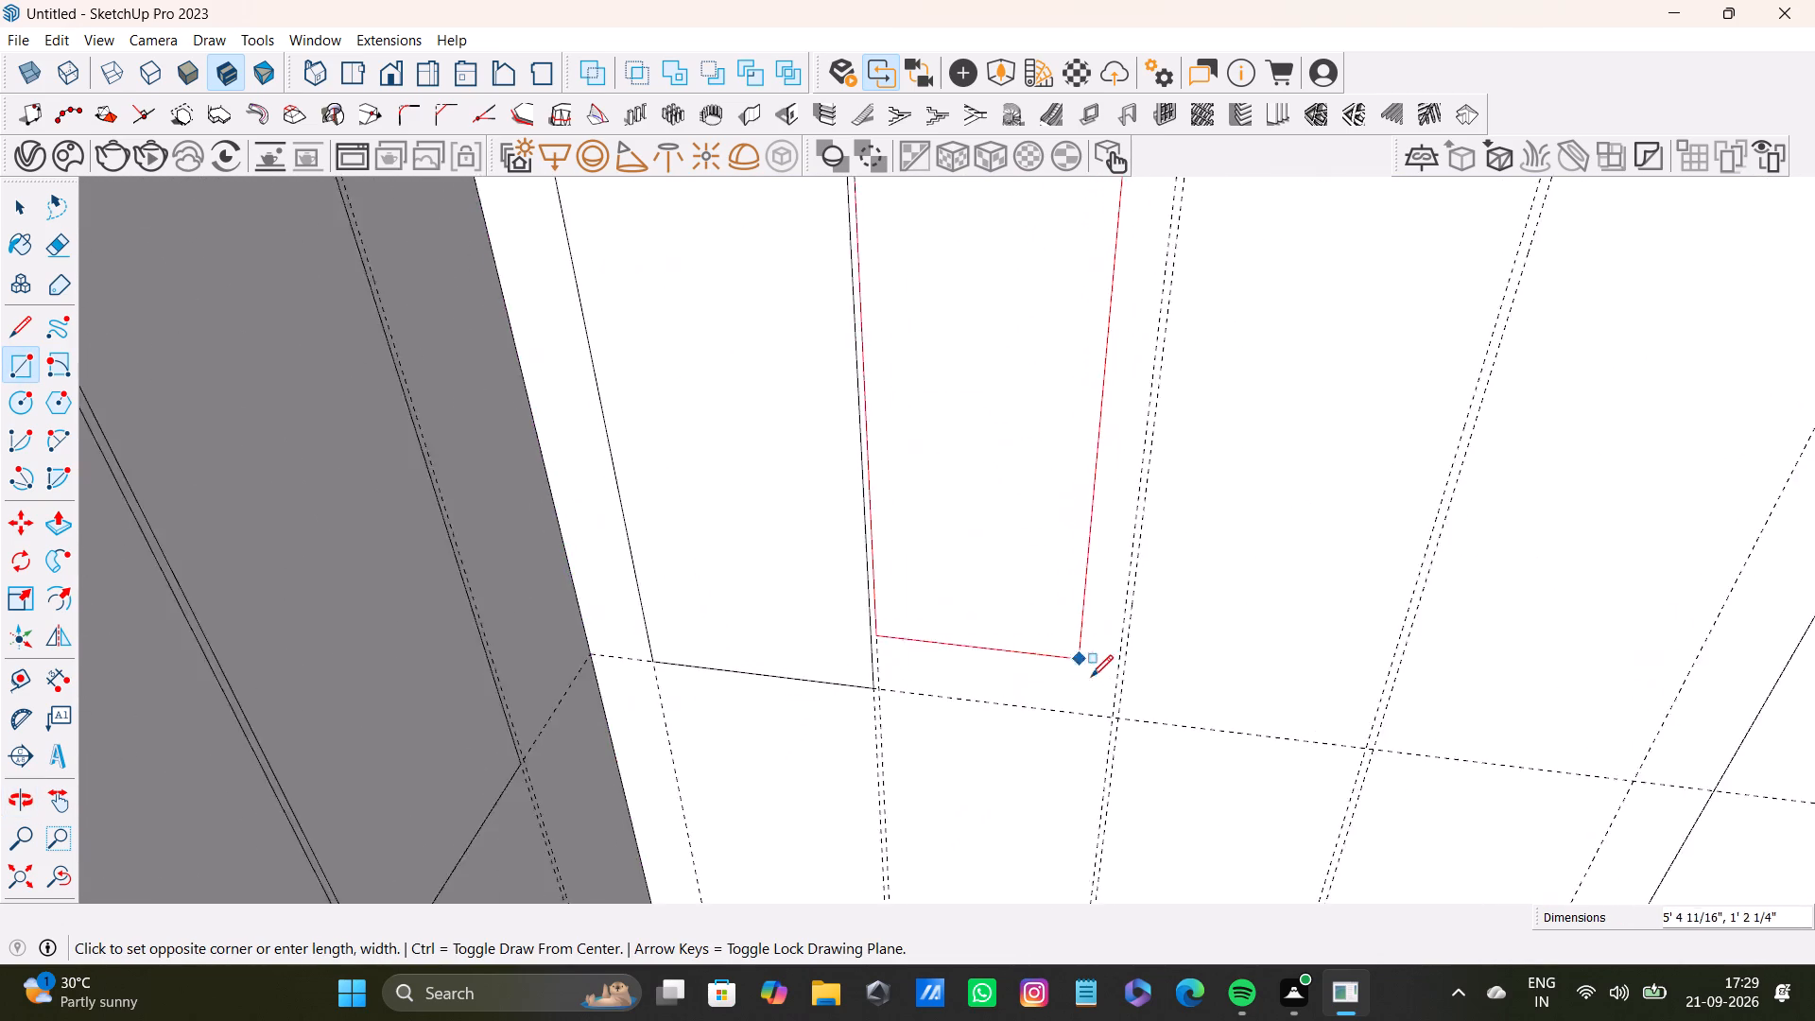
scroll(1091, 677, "up", 3)
left_click(1115, 724)
Draw the adjoining wall's third panel rectangle, about 5'9 7/8" by 1'5", in the next bay beyond the narrow gap.
scroll(1088, 688, "down", 5)
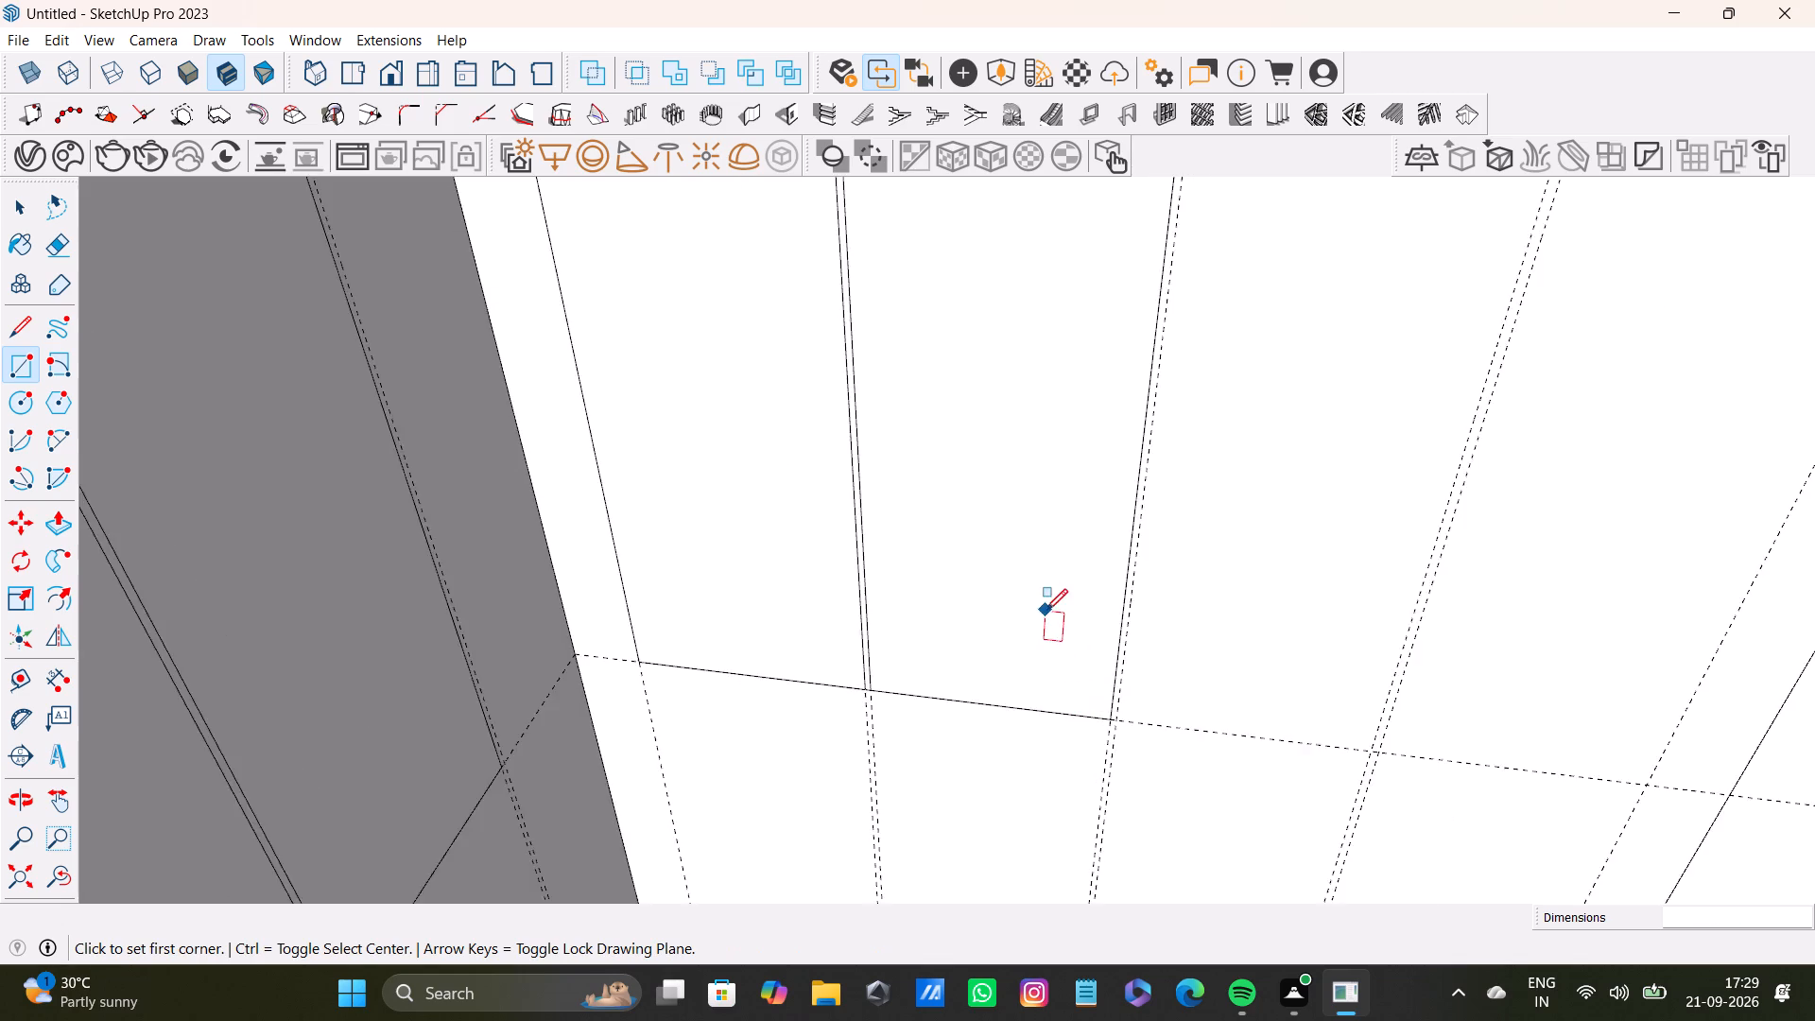
scroll(1046, 611, "down", 3)
middle_click_drag(1050, 556, 978, 805, "shift")
left_click(1064, 321)
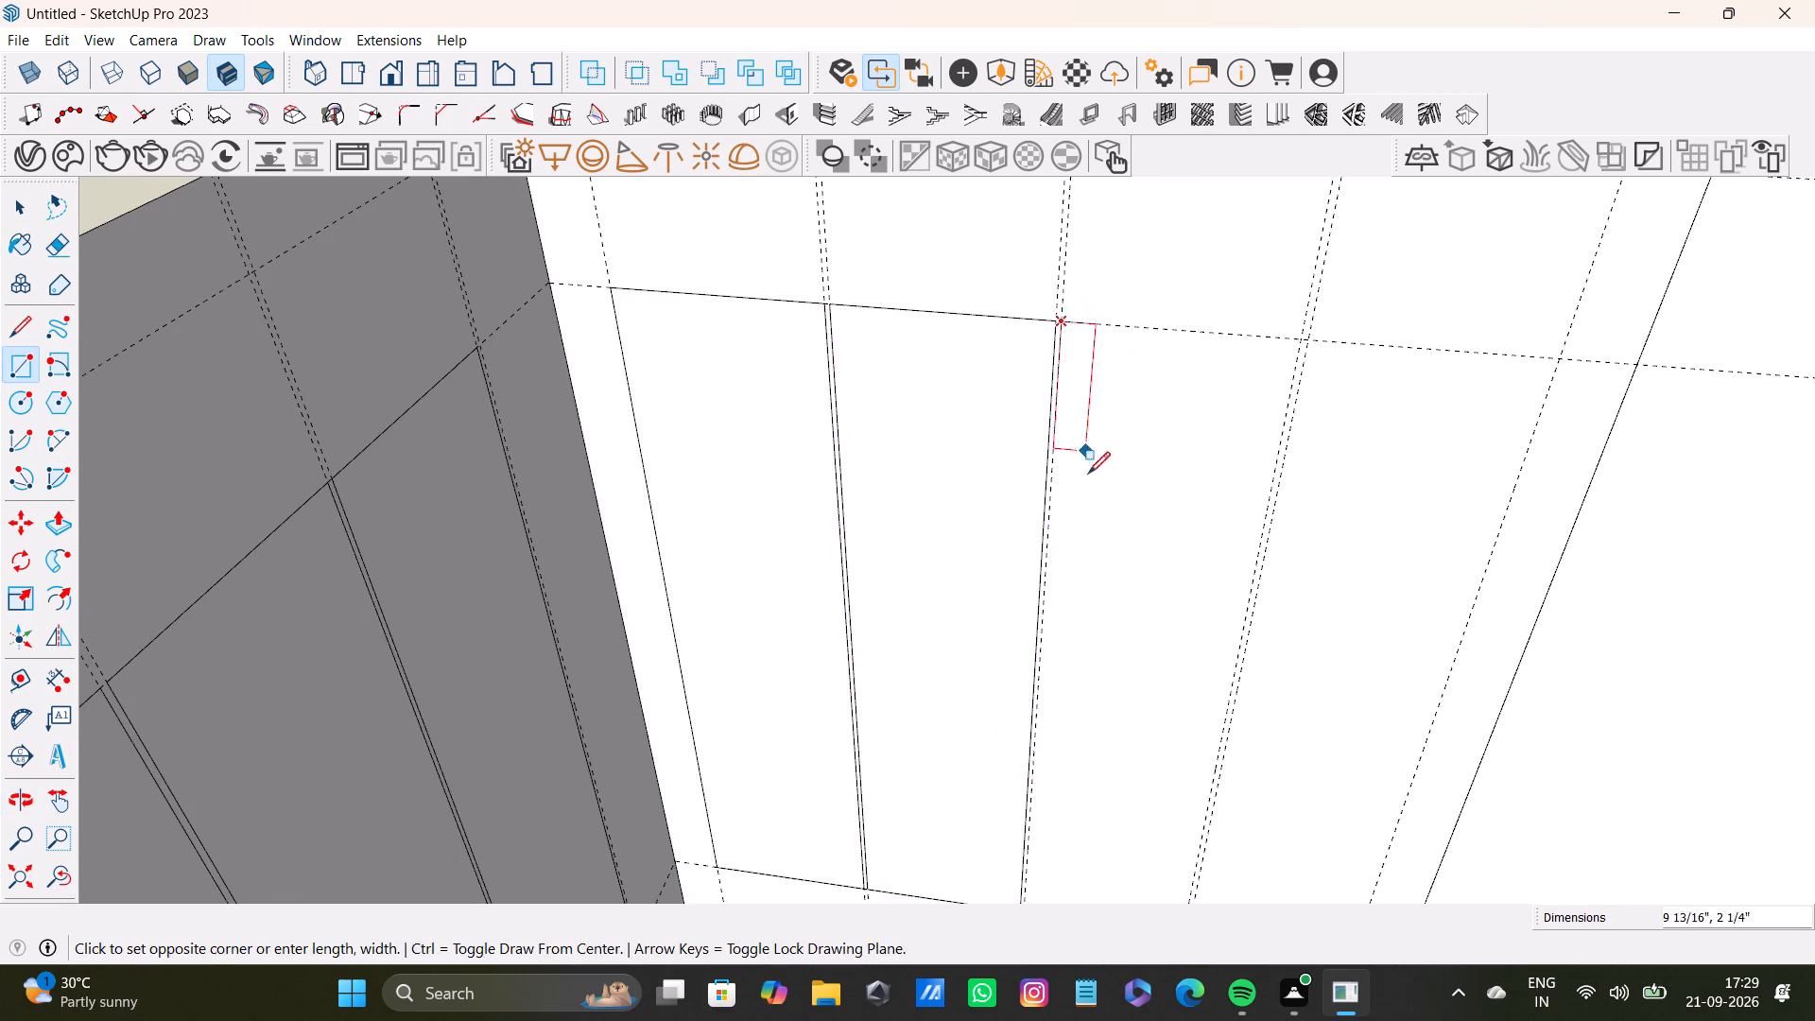
scroll(1098, 510, "down", 2)
middle_click_drag(1148, 602, 1127, 346)
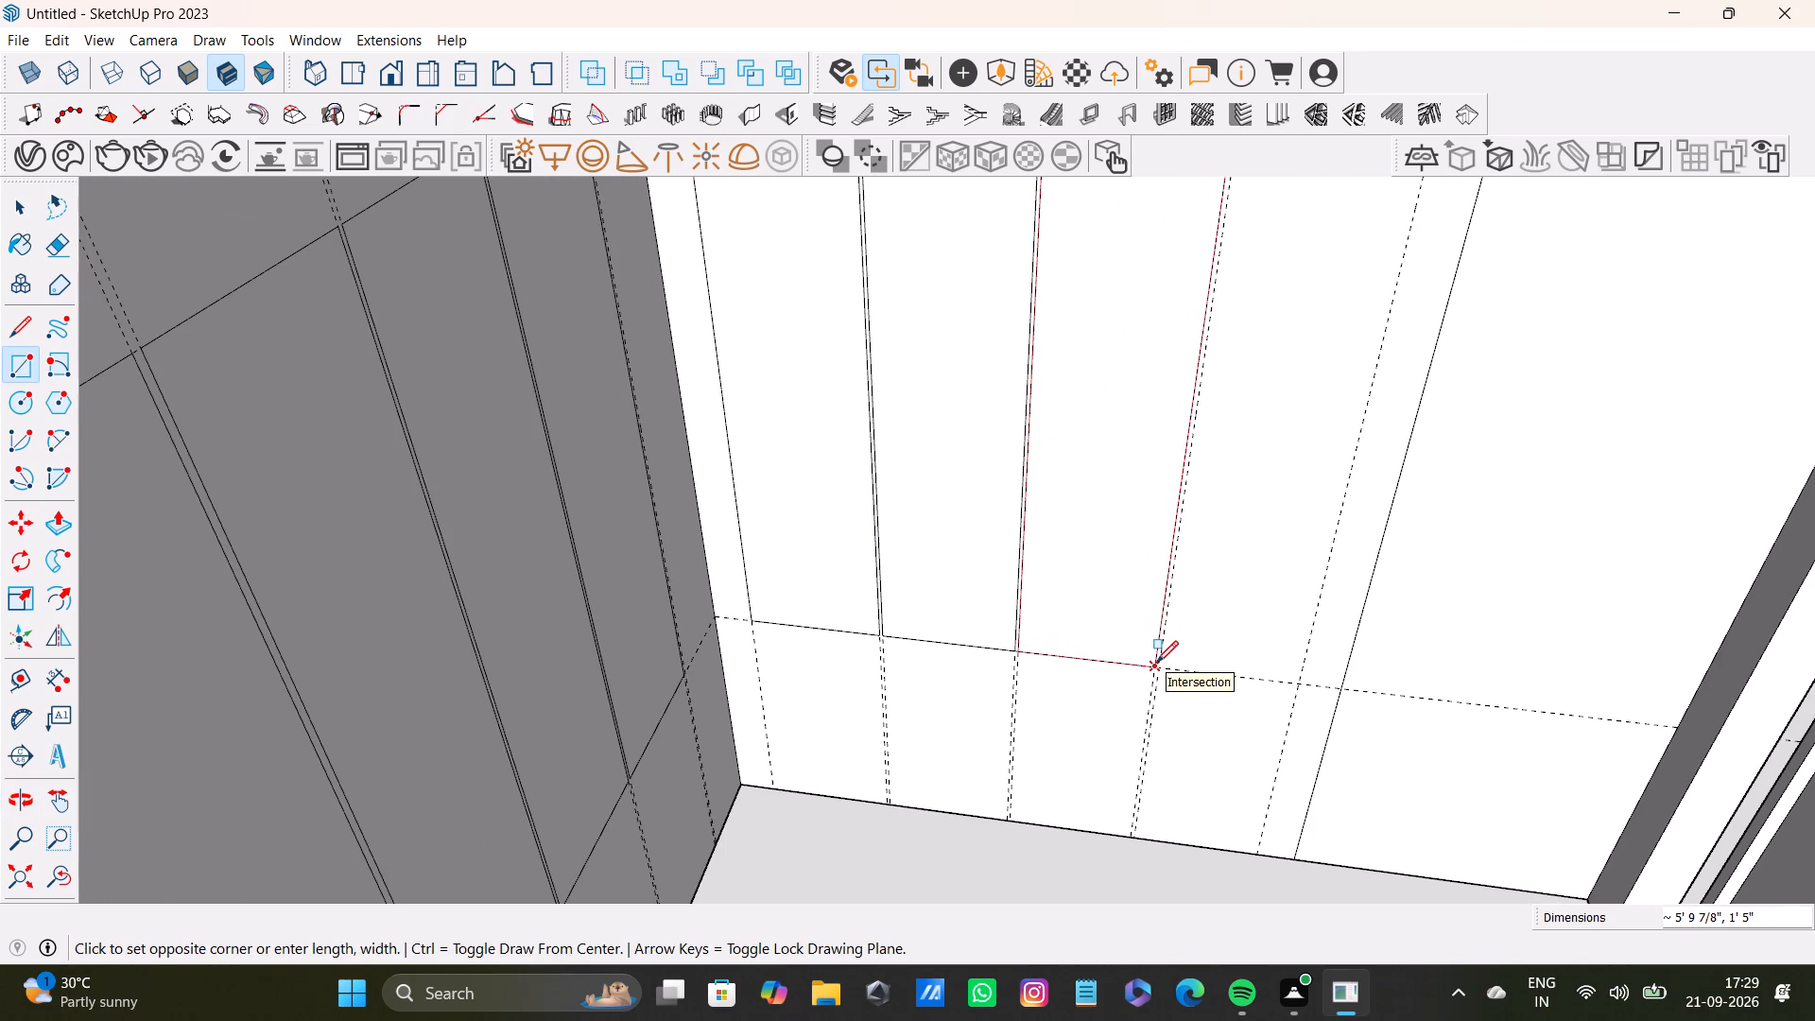
left_click(1156, 663)
Draw the adjoining wall's fourth panel rectangle in the last guide bay, leaving the narrow gap beside the third panel.
scroll(1135, 627, "down", 4)
middle_click_drag(1149, 564, 989, 677)
scroll(1041, 517, "up", 7)
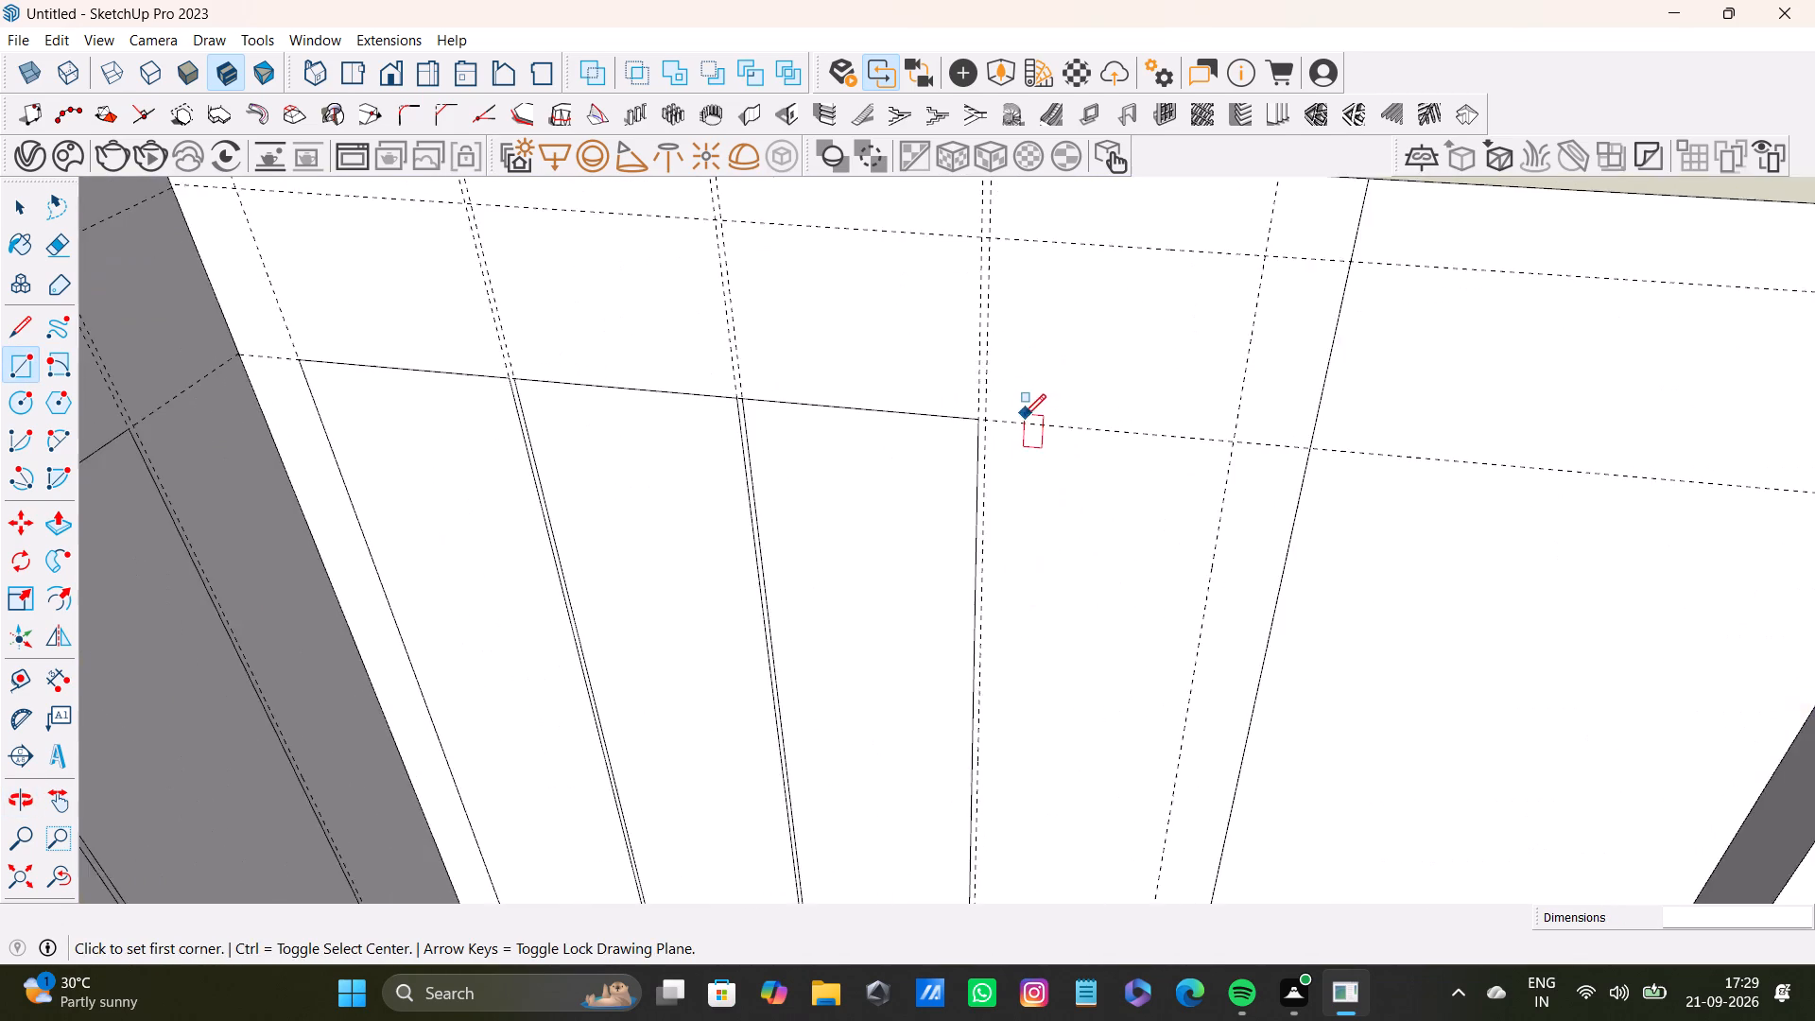
scroll(1024, 416, "up", 5)
left_click(973, 414)
scroll(1010, 477, "down", 3)
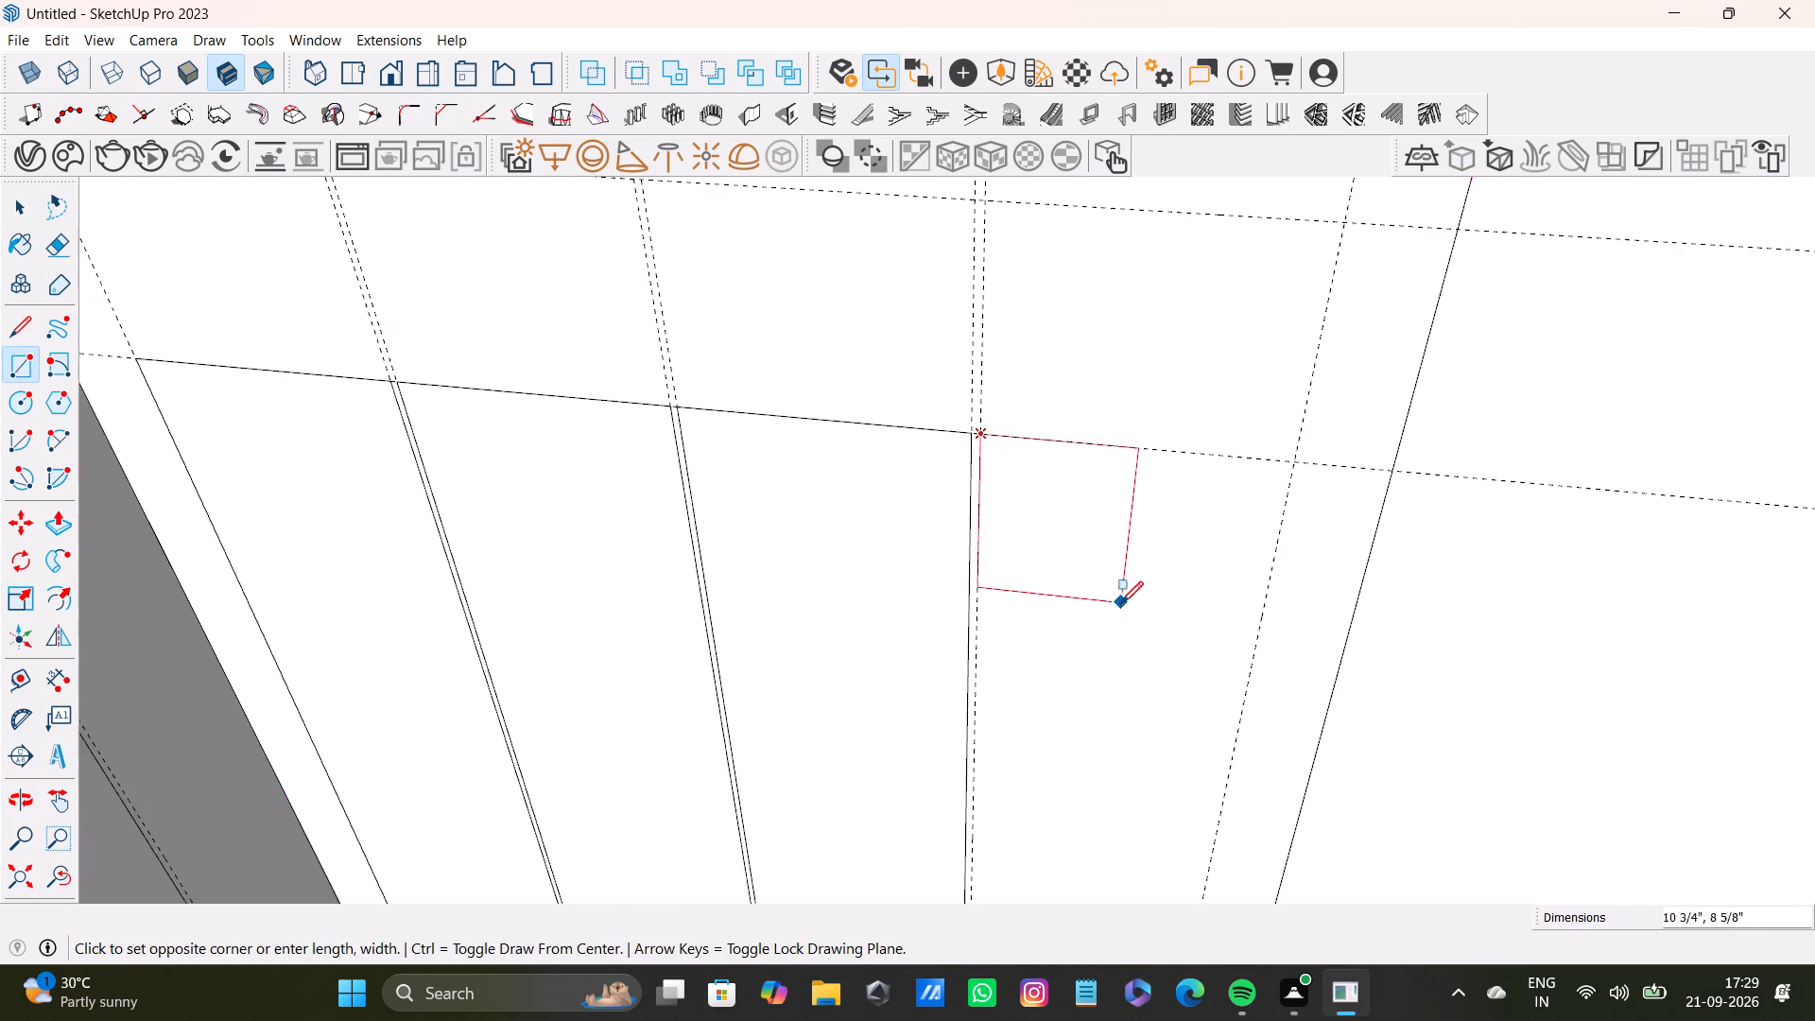
middle_click_drag(1121, 603, 1117, 391, "shift")
middle_click_drag(1109, 660, 1125, 389)
middle_click_drag(1121, 677, 1149, 529, "shift")
scroll(1172, 590, "up", 5)
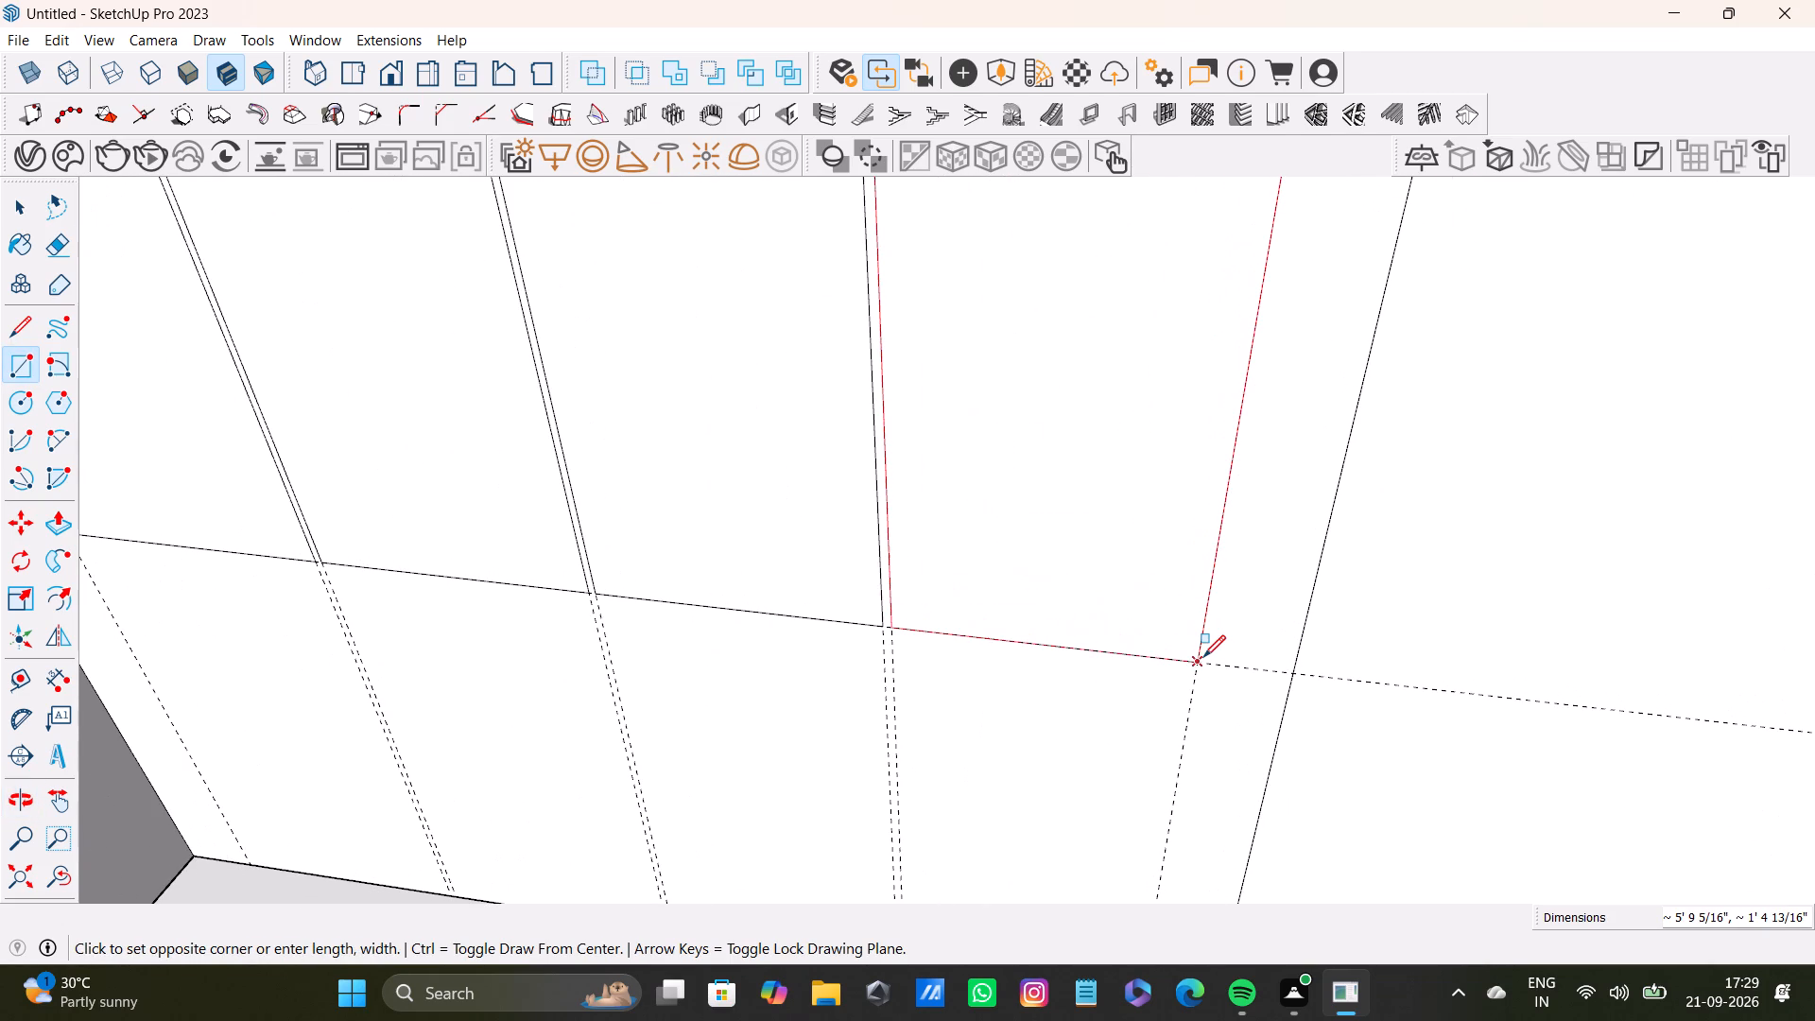
left_click(1203, 657)
Draw an upward arc with a bulge of about 8" across the top edge of the window wall's panel nearest the window.
scroll(1180, 656, "down", 16)
middle_click_drag(1232, 674, 768, 721)
scroll(791, 632, "down", 3)
middle_click_drag(802, 616, 916, 609, "shift")
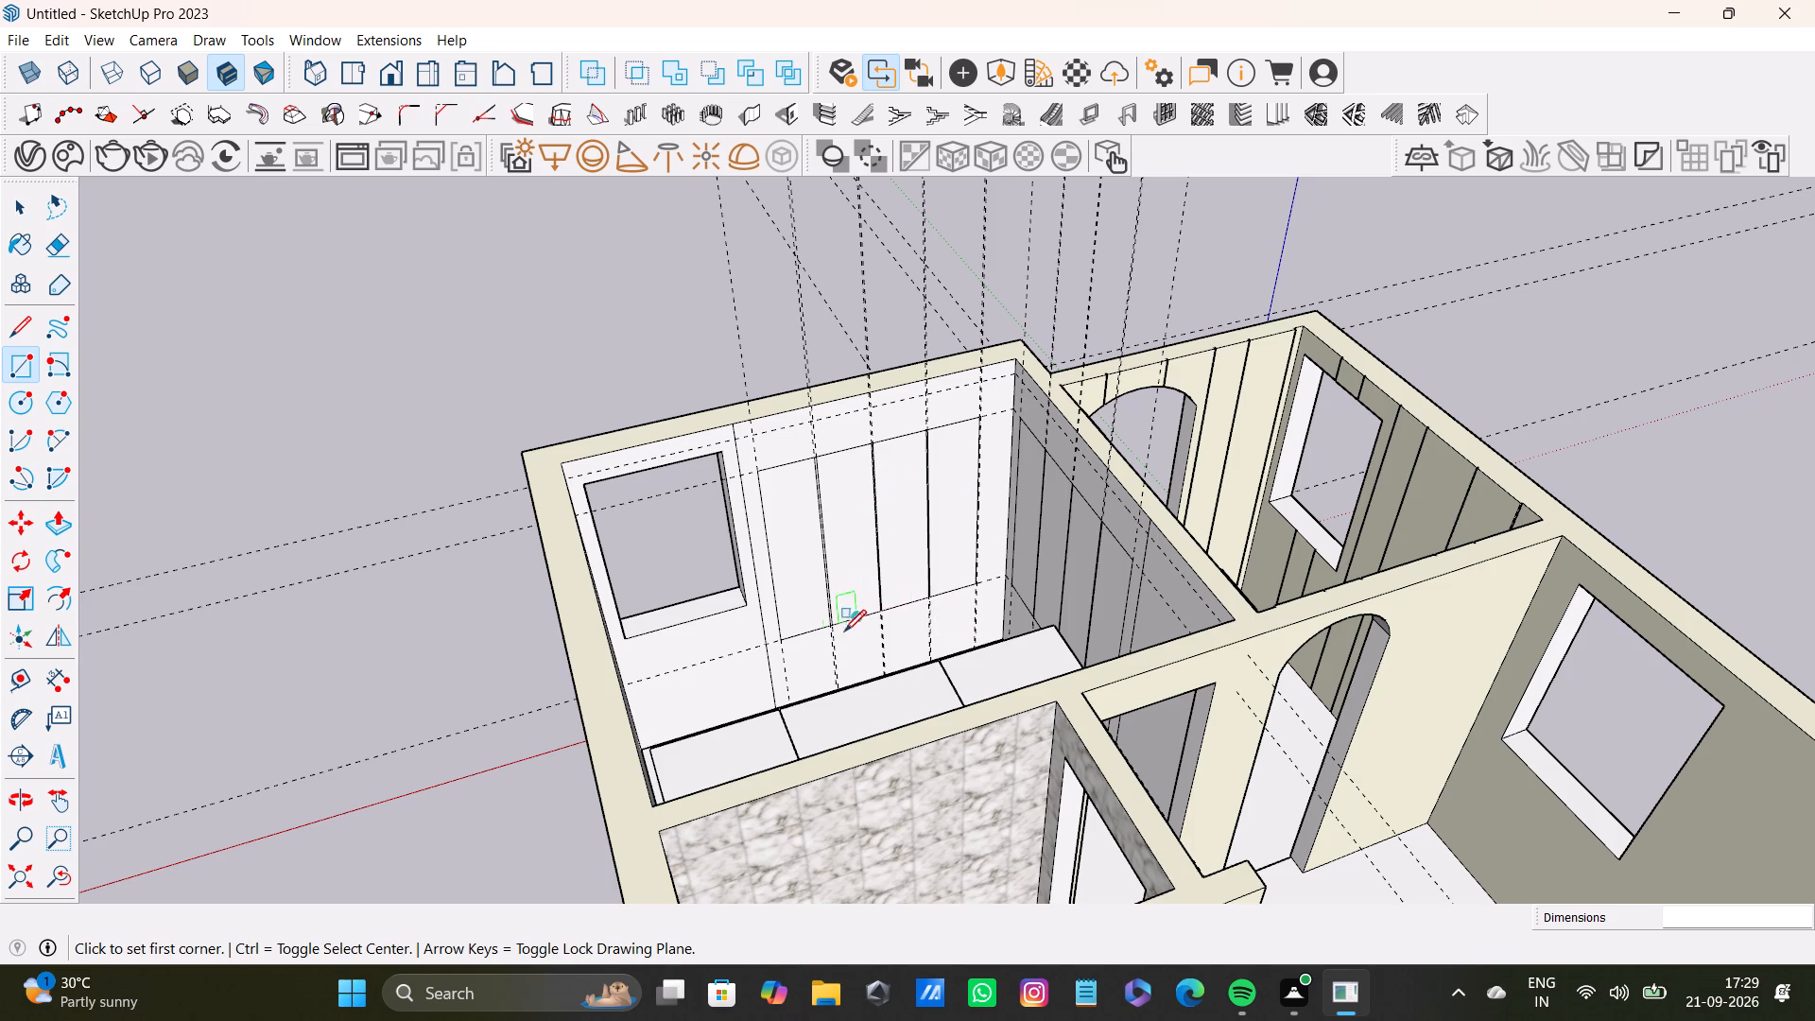
key("a")
scroll(690, 555, "up", 11)
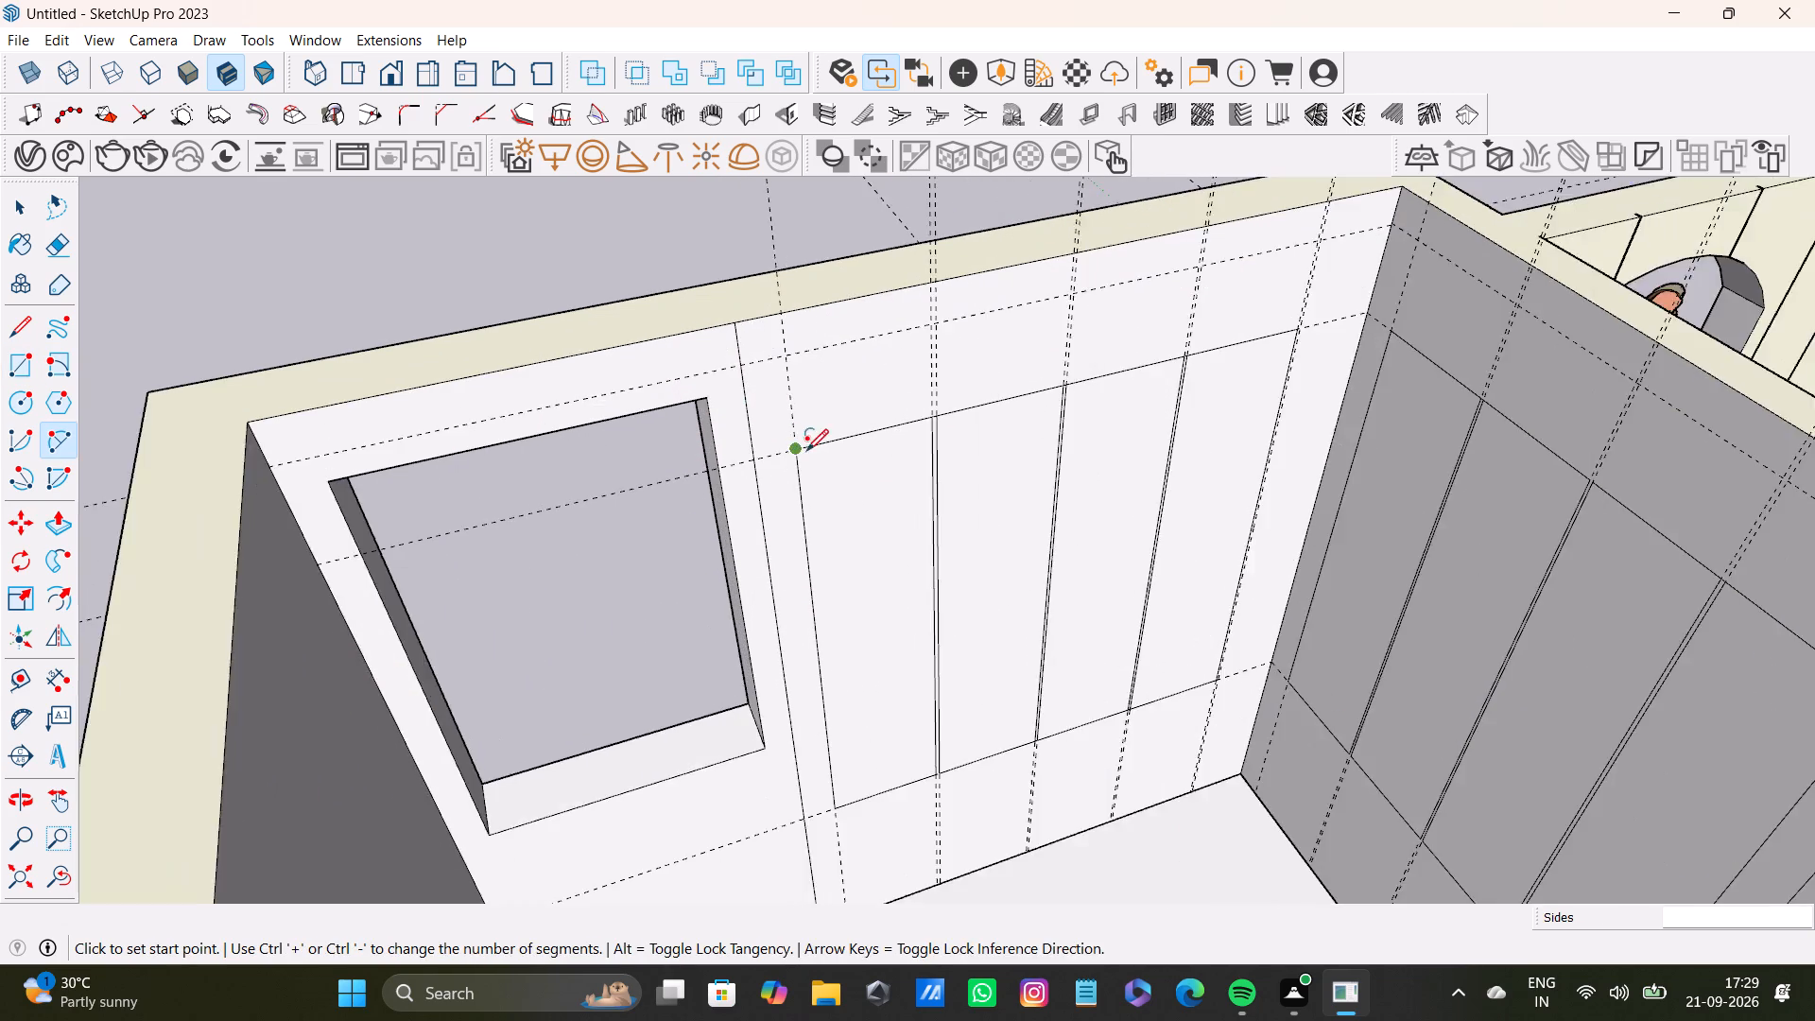
scroll(806, 451, "up", 5)
left_click_drag(794, 443, 804, 443)
left_click(1042, 388)
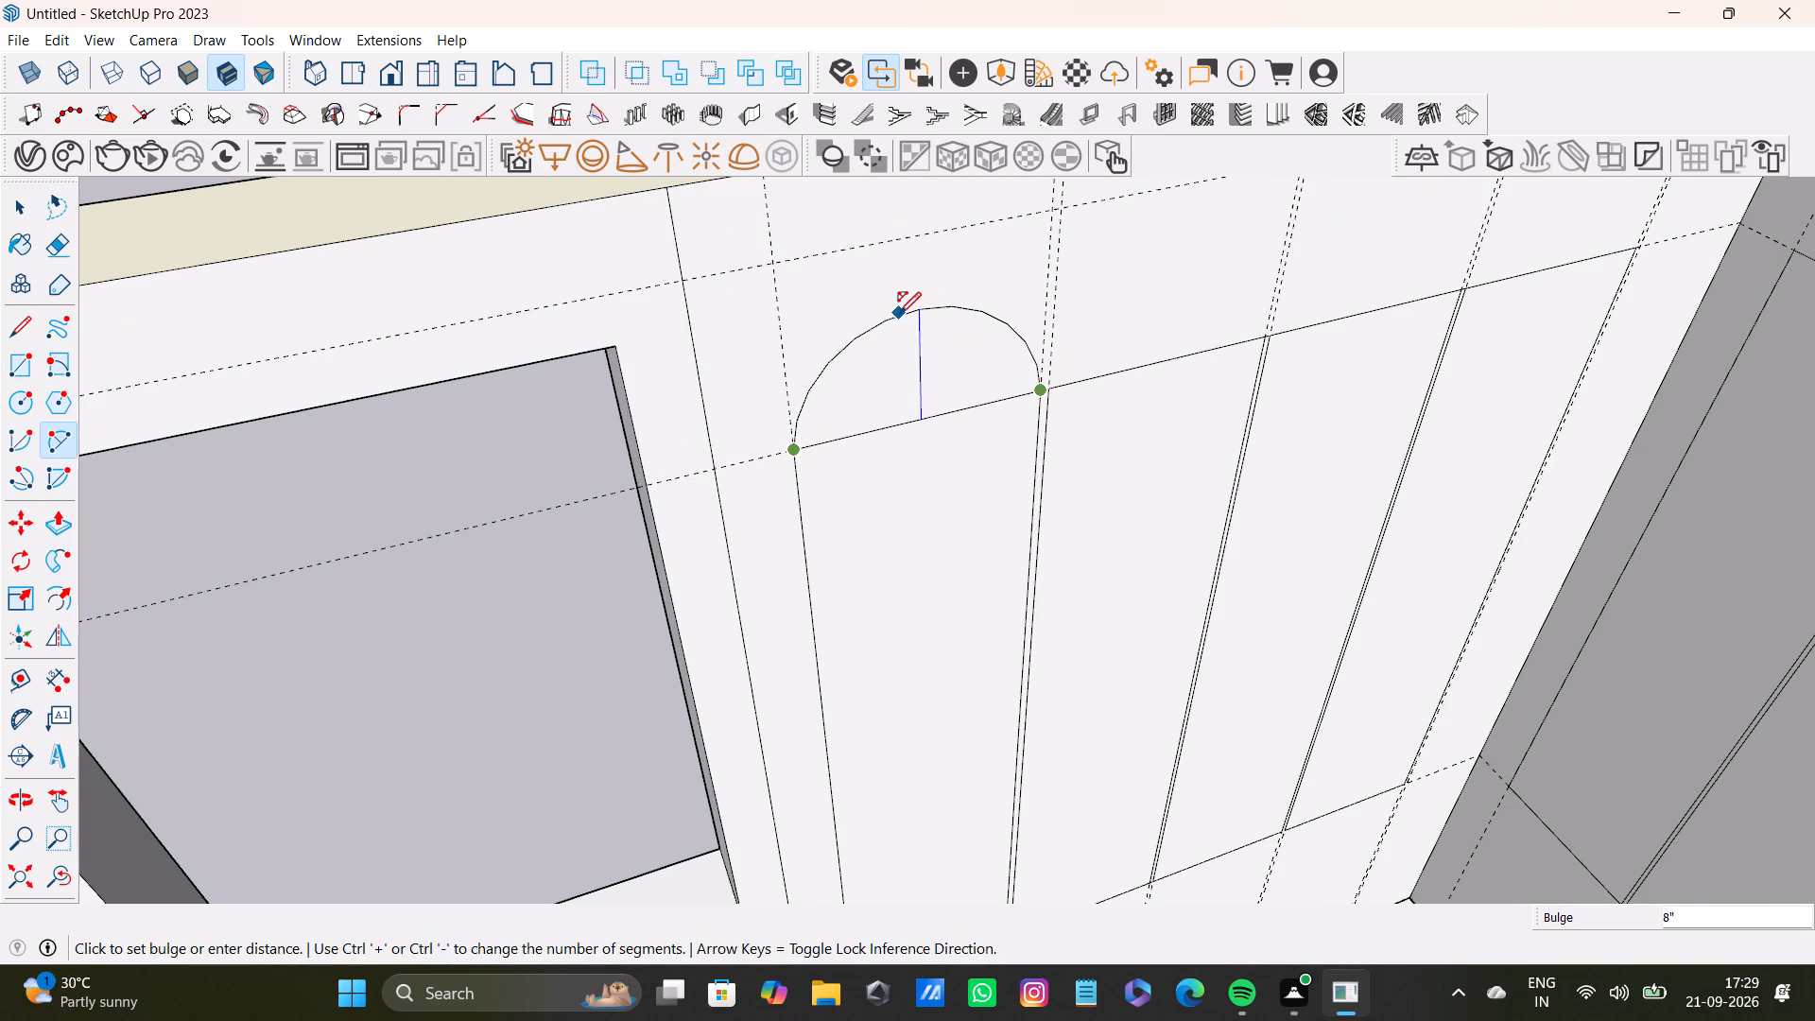
left_click(899, 313)
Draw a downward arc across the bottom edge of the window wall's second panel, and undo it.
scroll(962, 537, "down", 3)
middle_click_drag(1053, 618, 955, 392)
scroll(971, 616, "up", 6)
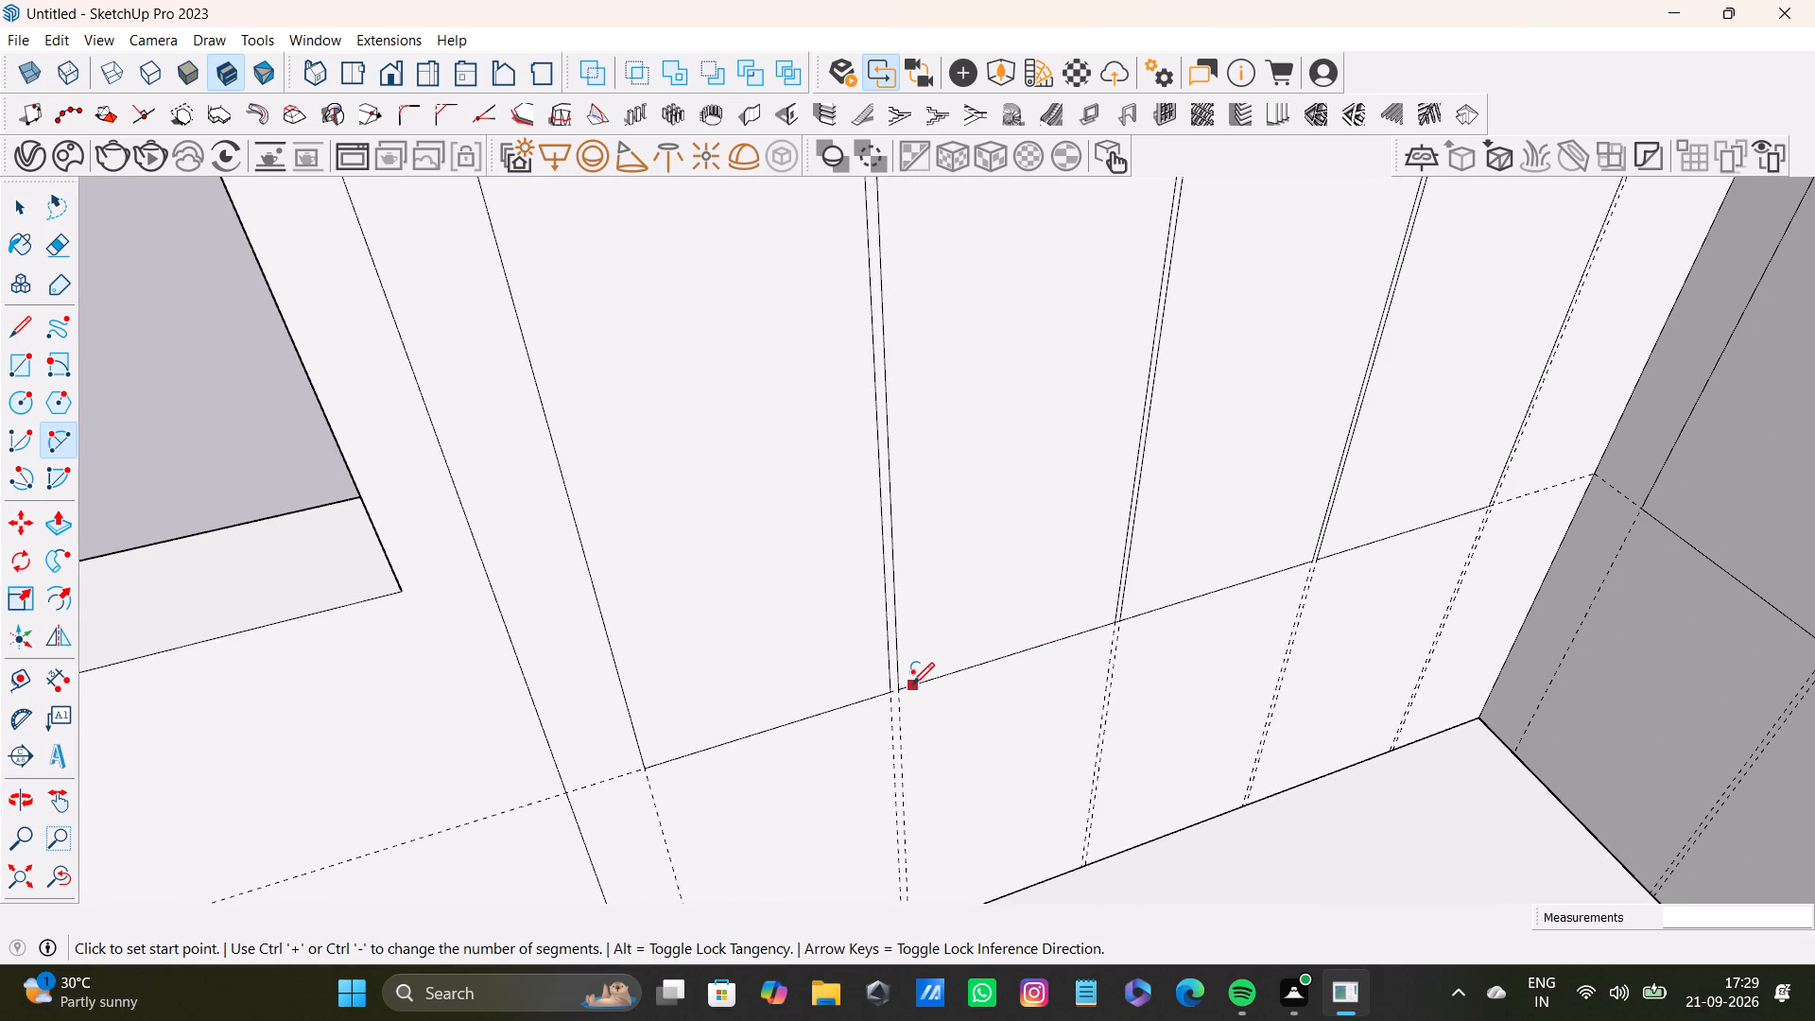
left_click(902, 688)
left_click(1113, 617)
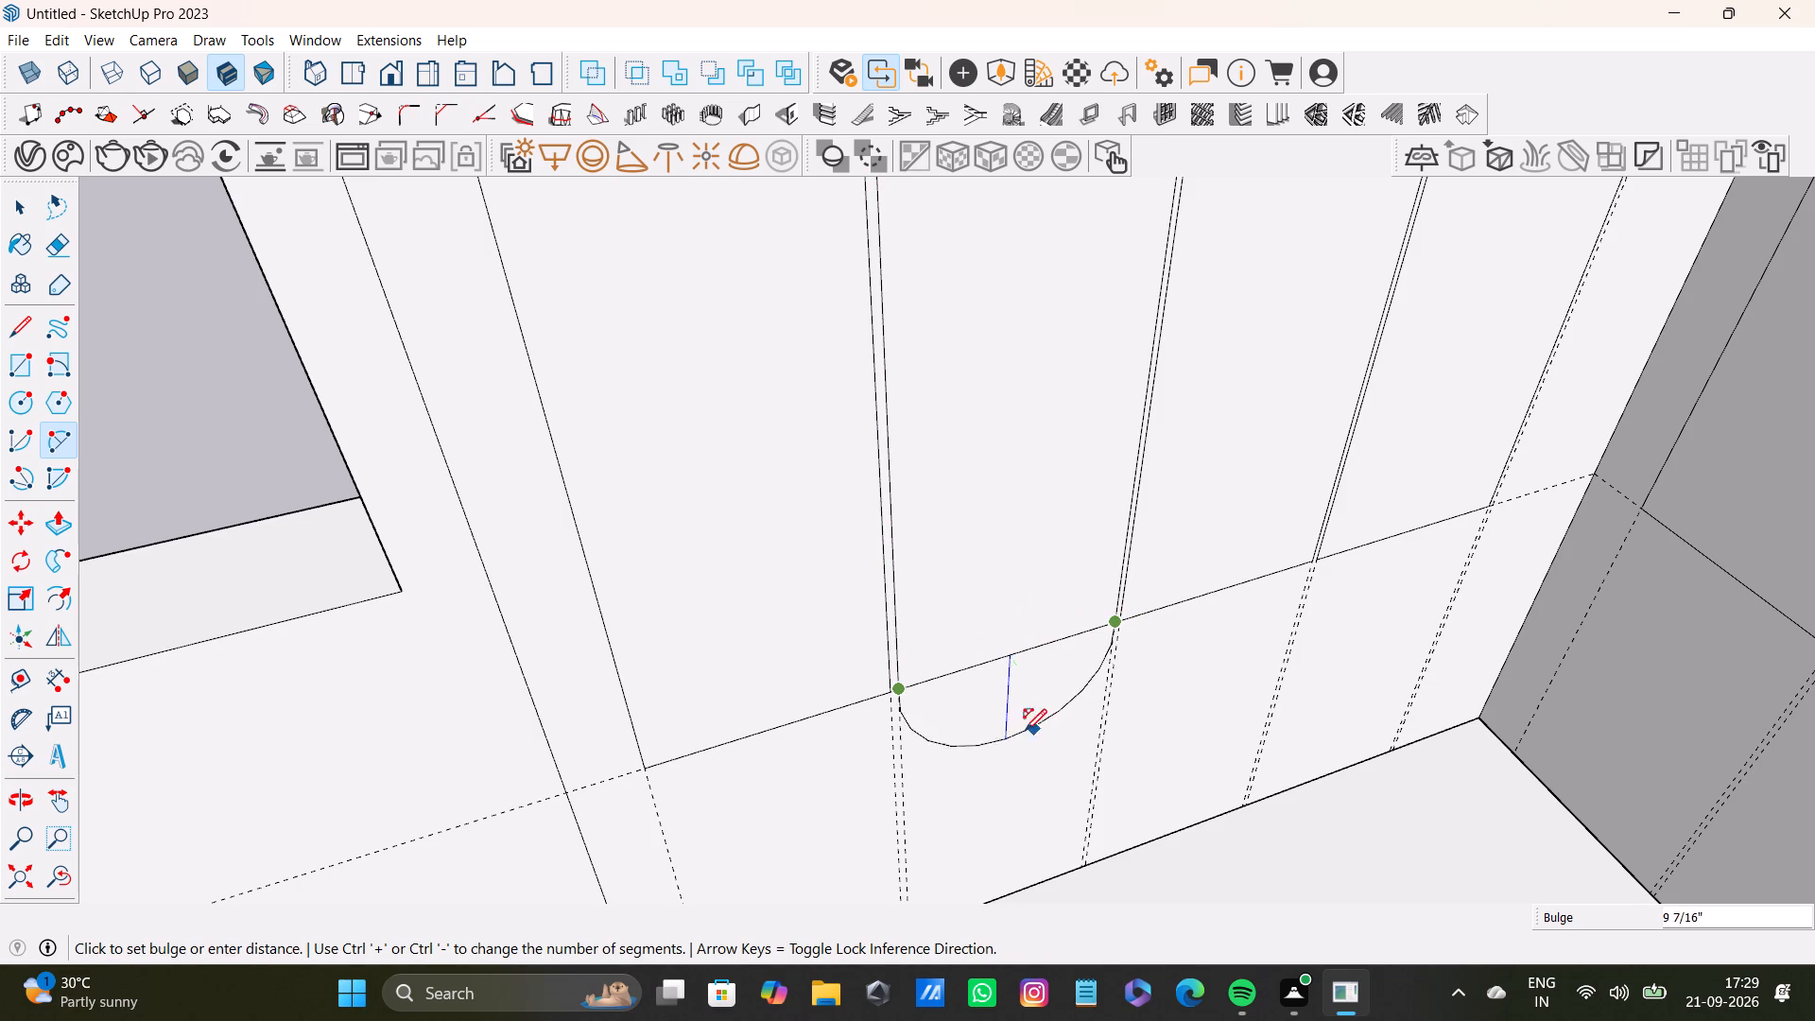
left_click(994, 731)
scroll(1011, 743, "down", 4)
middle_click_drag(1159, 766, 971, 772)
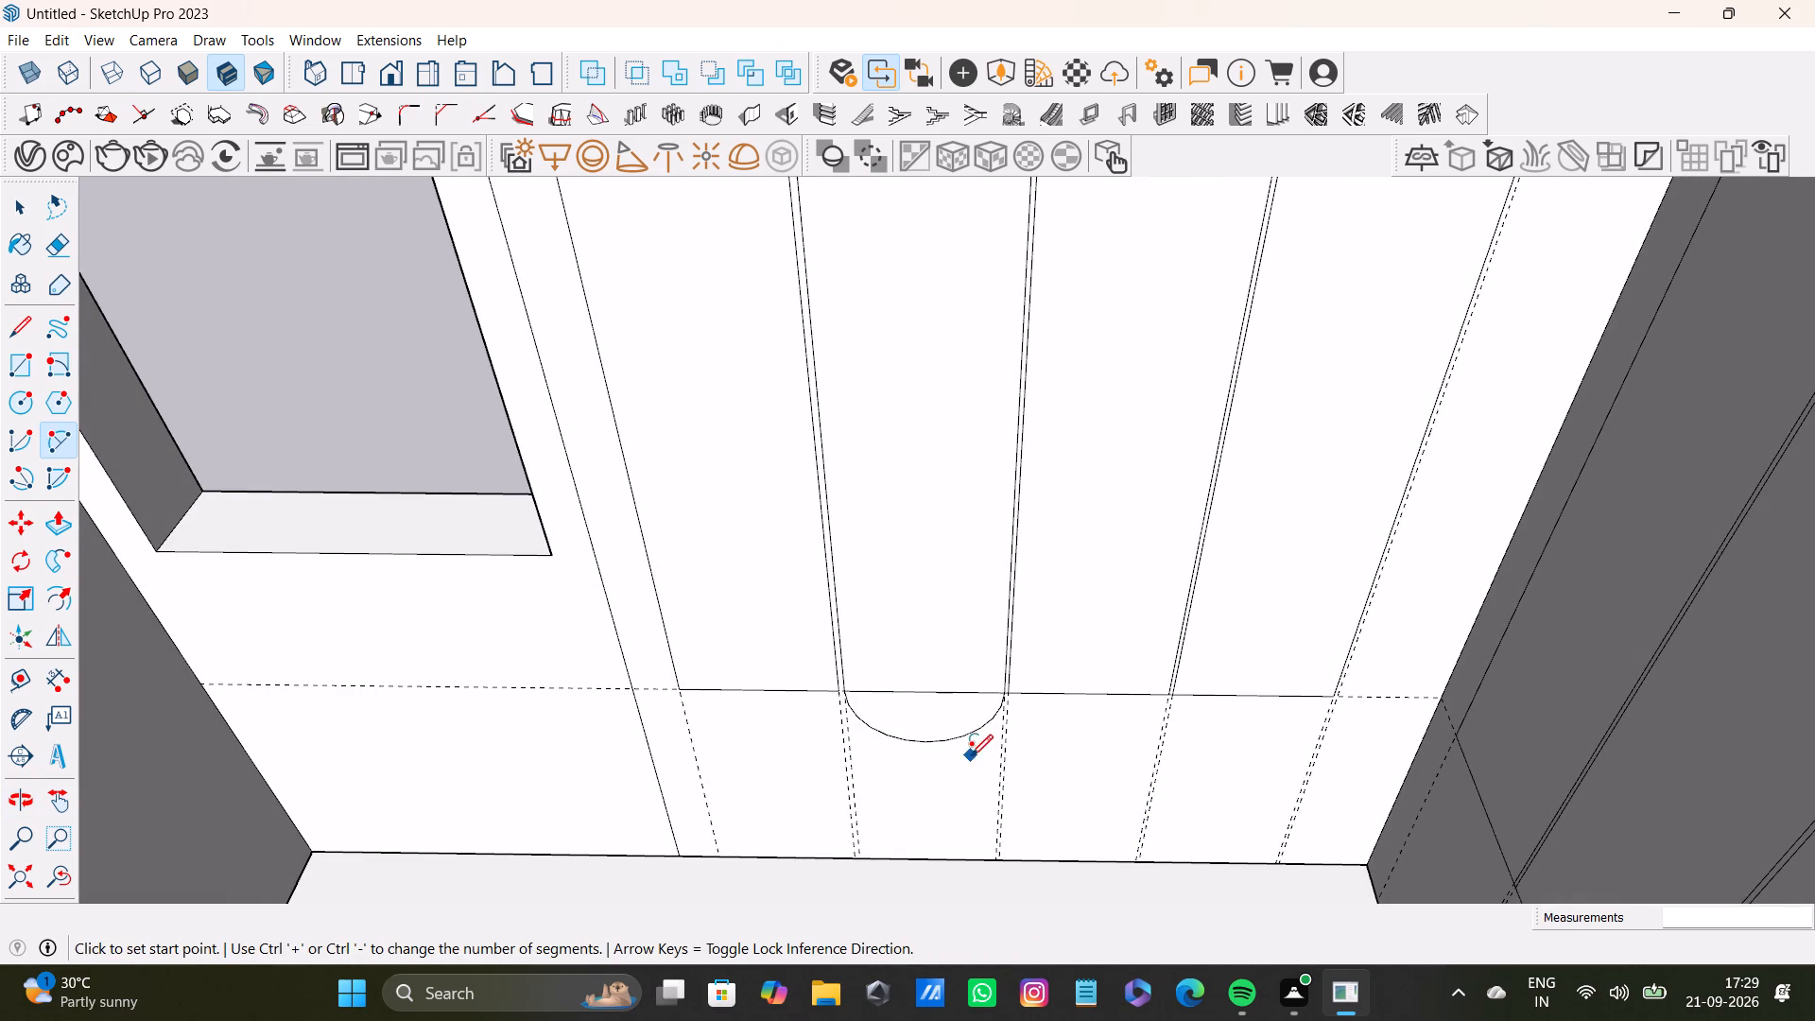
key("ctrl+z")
Draw a downward arc with a bulge of about 7 3/8" across the bottom edge of the window wall's second panel.
scroll(860, 727, "up", 6)
left_click(832, 671)
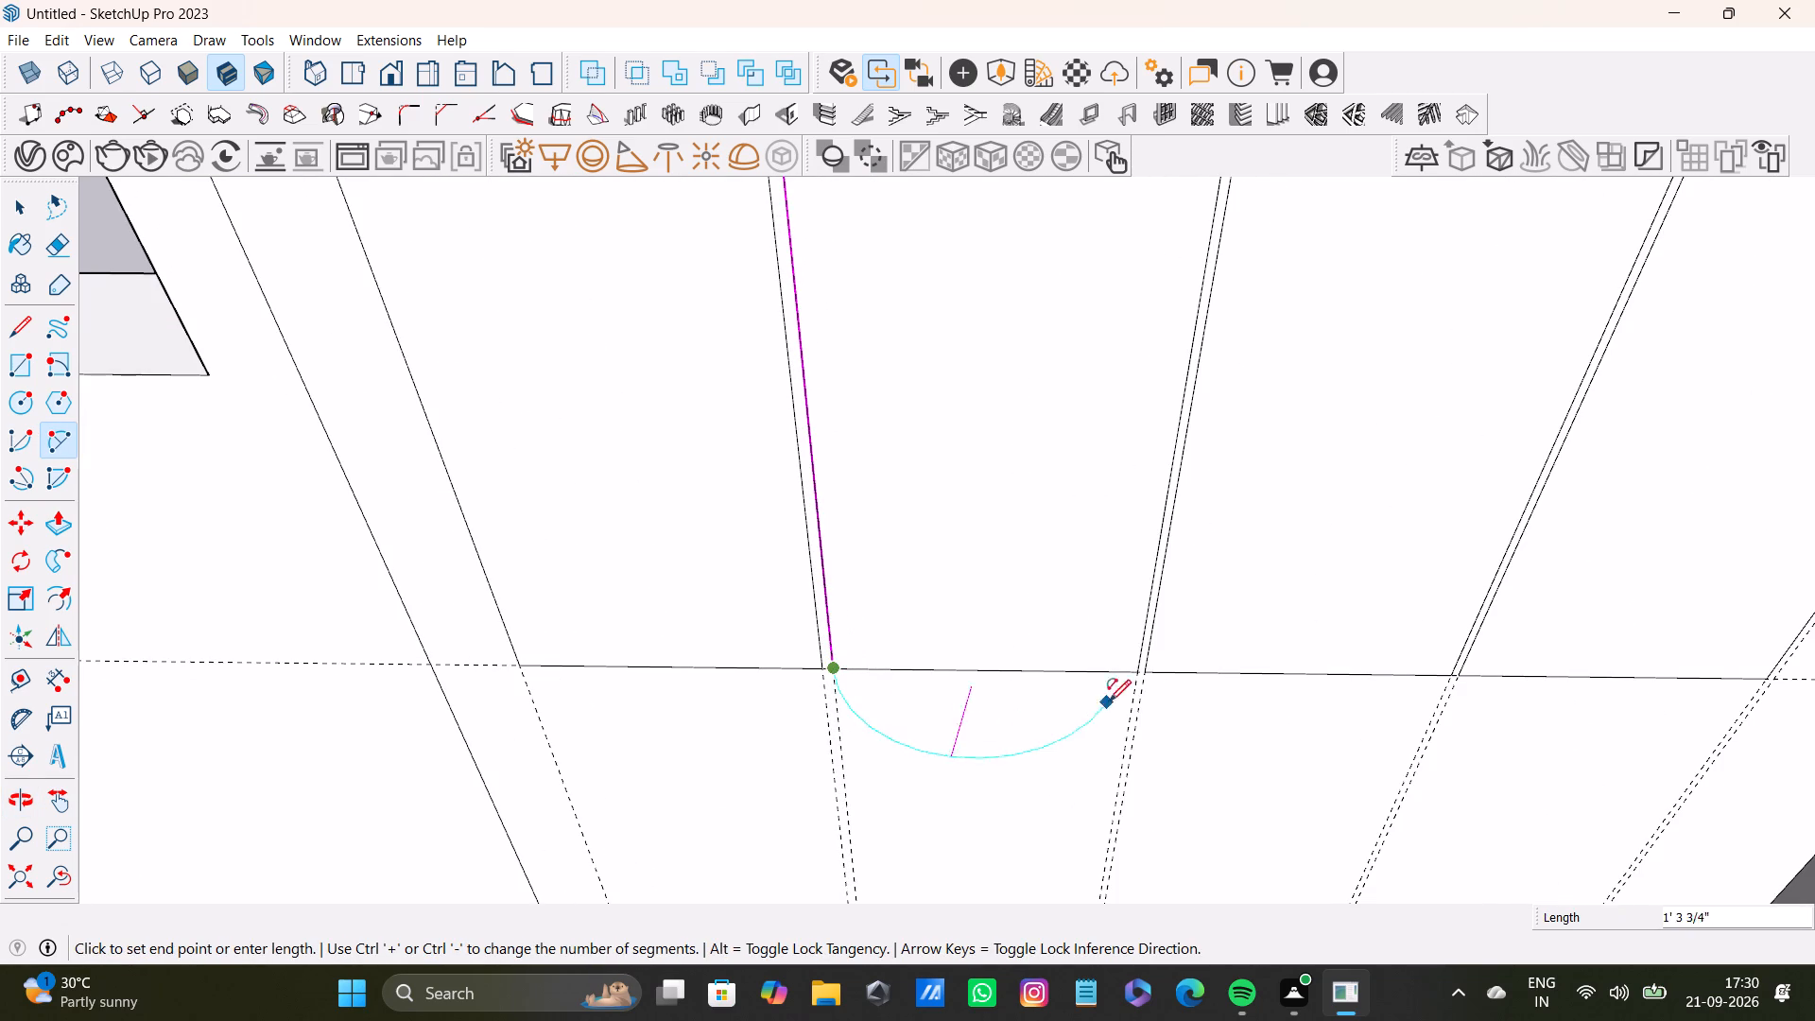
left_click(1132, 678)
middle_click_drag(974, 804, 1129, 642)
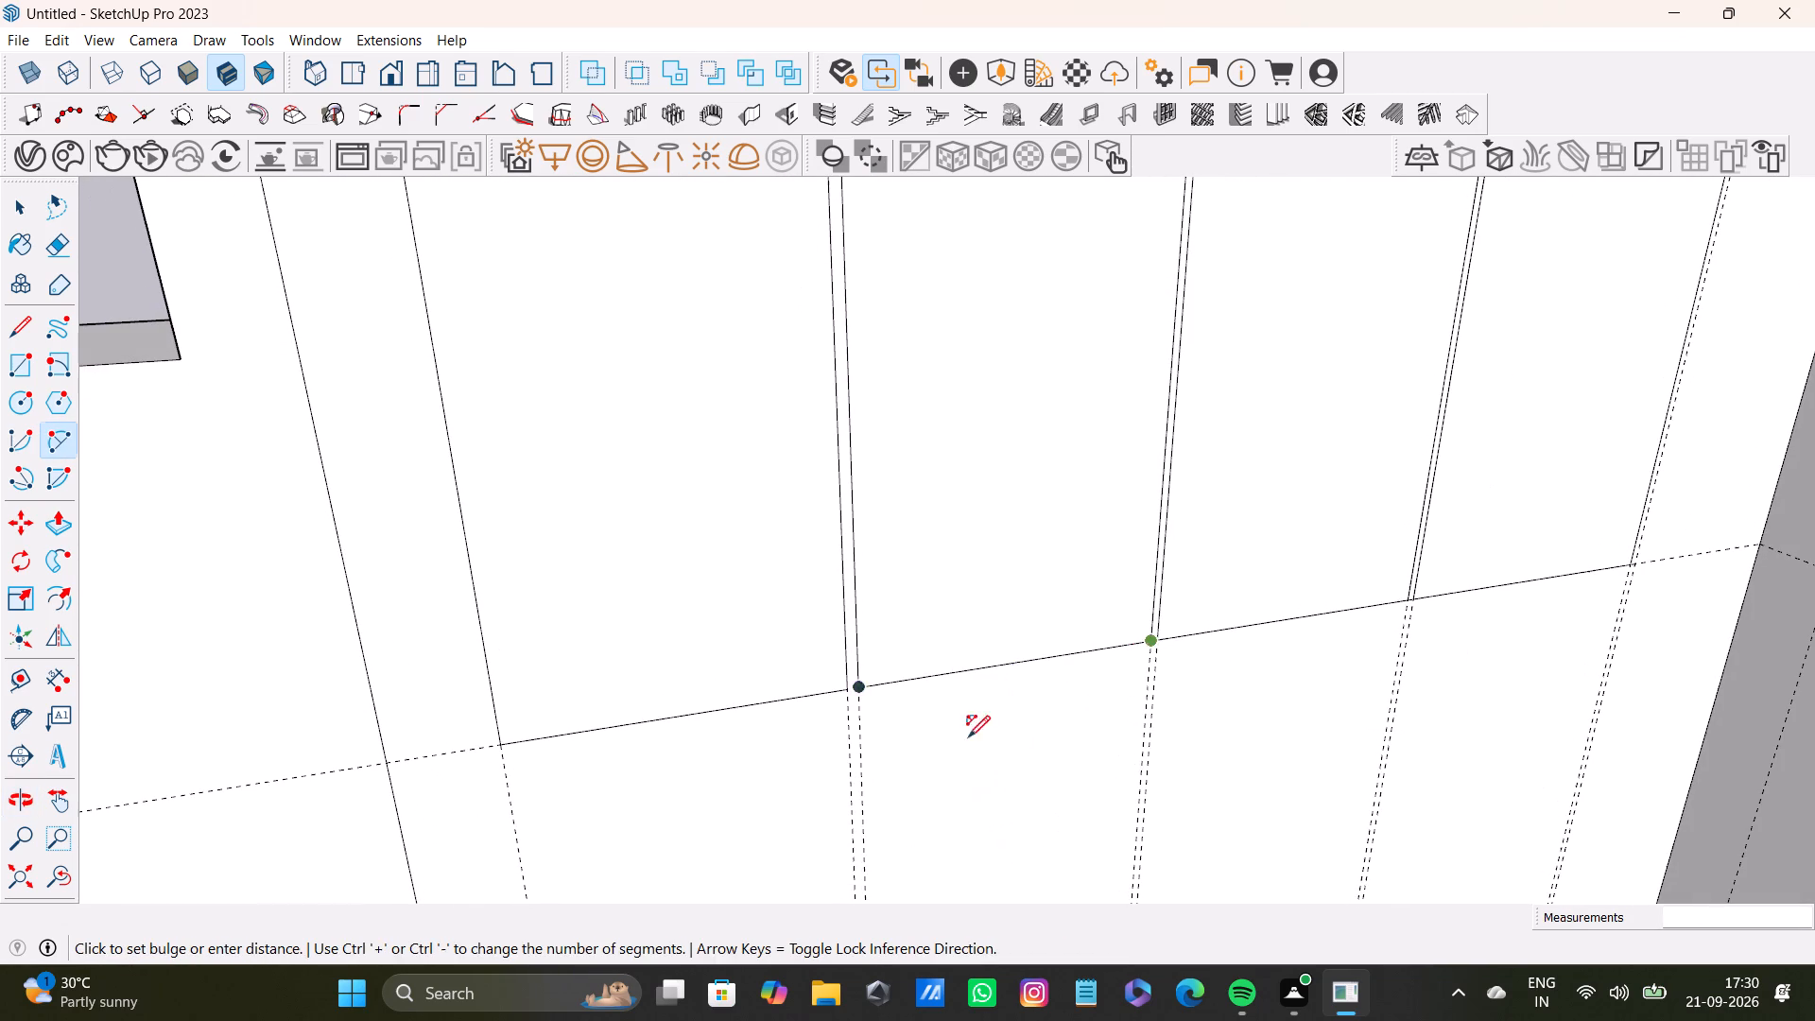
middle_click_drag(899, 790, 1093, 758)
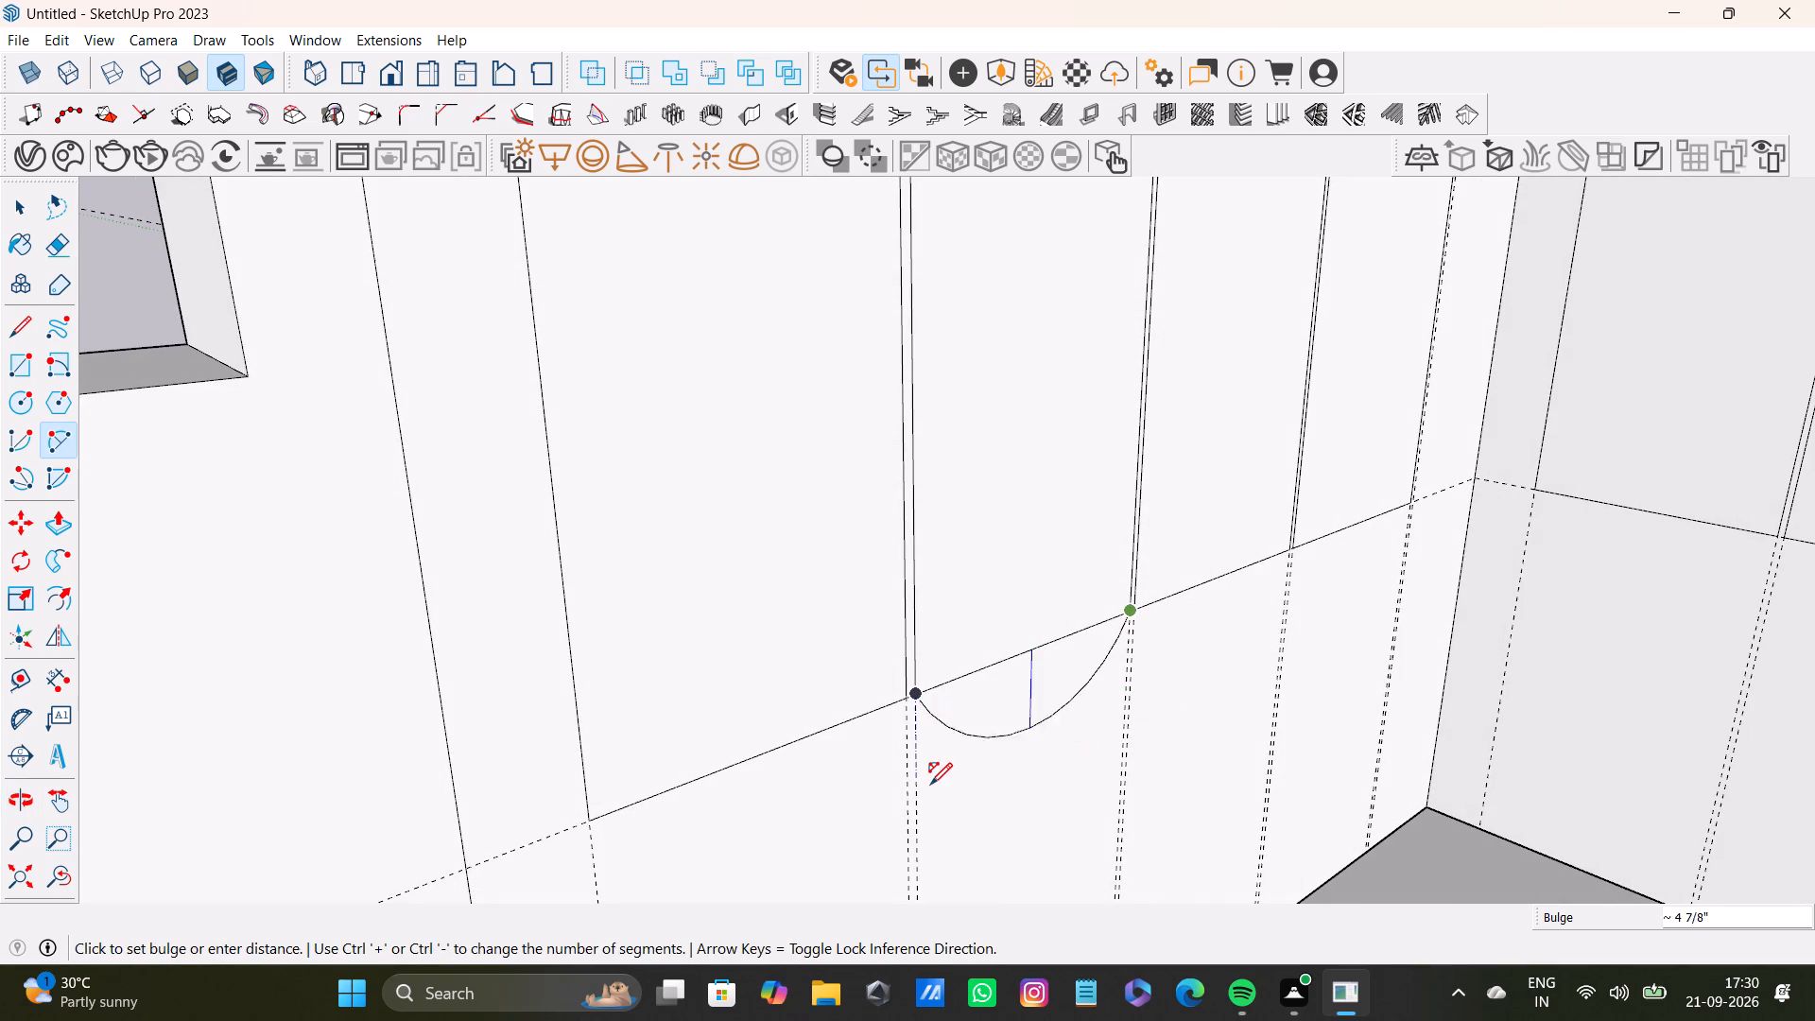
left_click(935, 822)
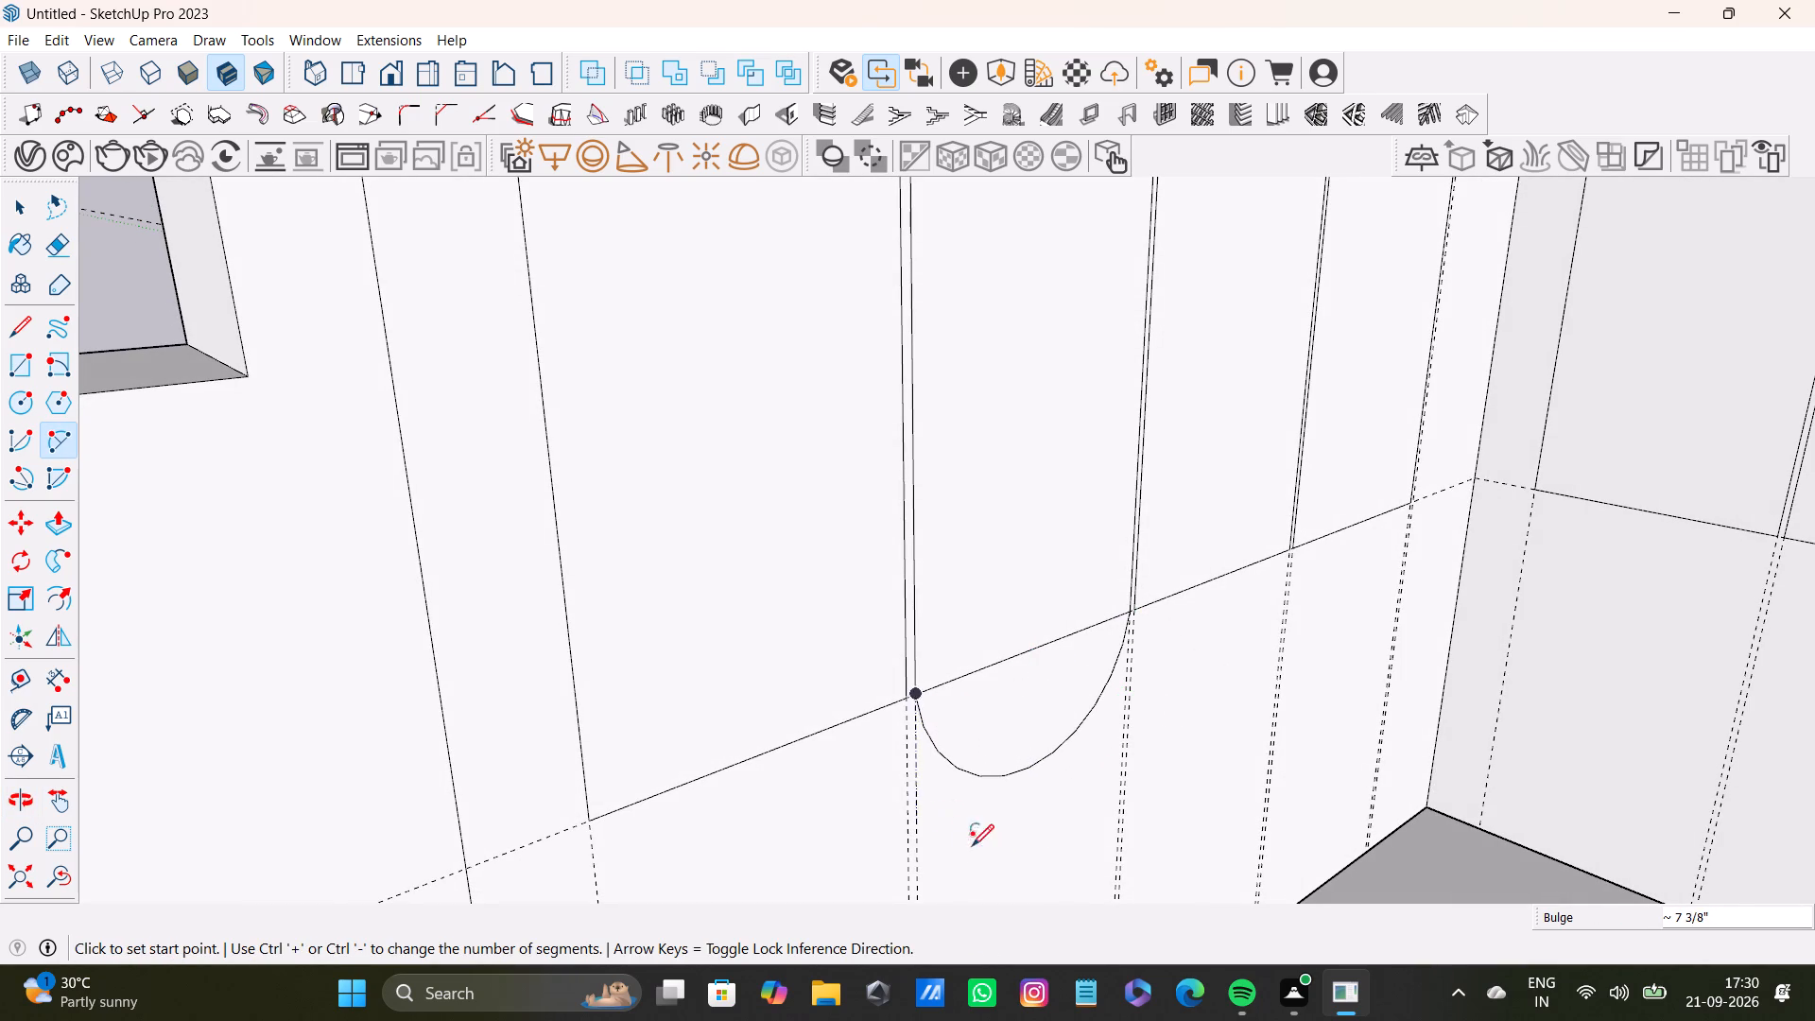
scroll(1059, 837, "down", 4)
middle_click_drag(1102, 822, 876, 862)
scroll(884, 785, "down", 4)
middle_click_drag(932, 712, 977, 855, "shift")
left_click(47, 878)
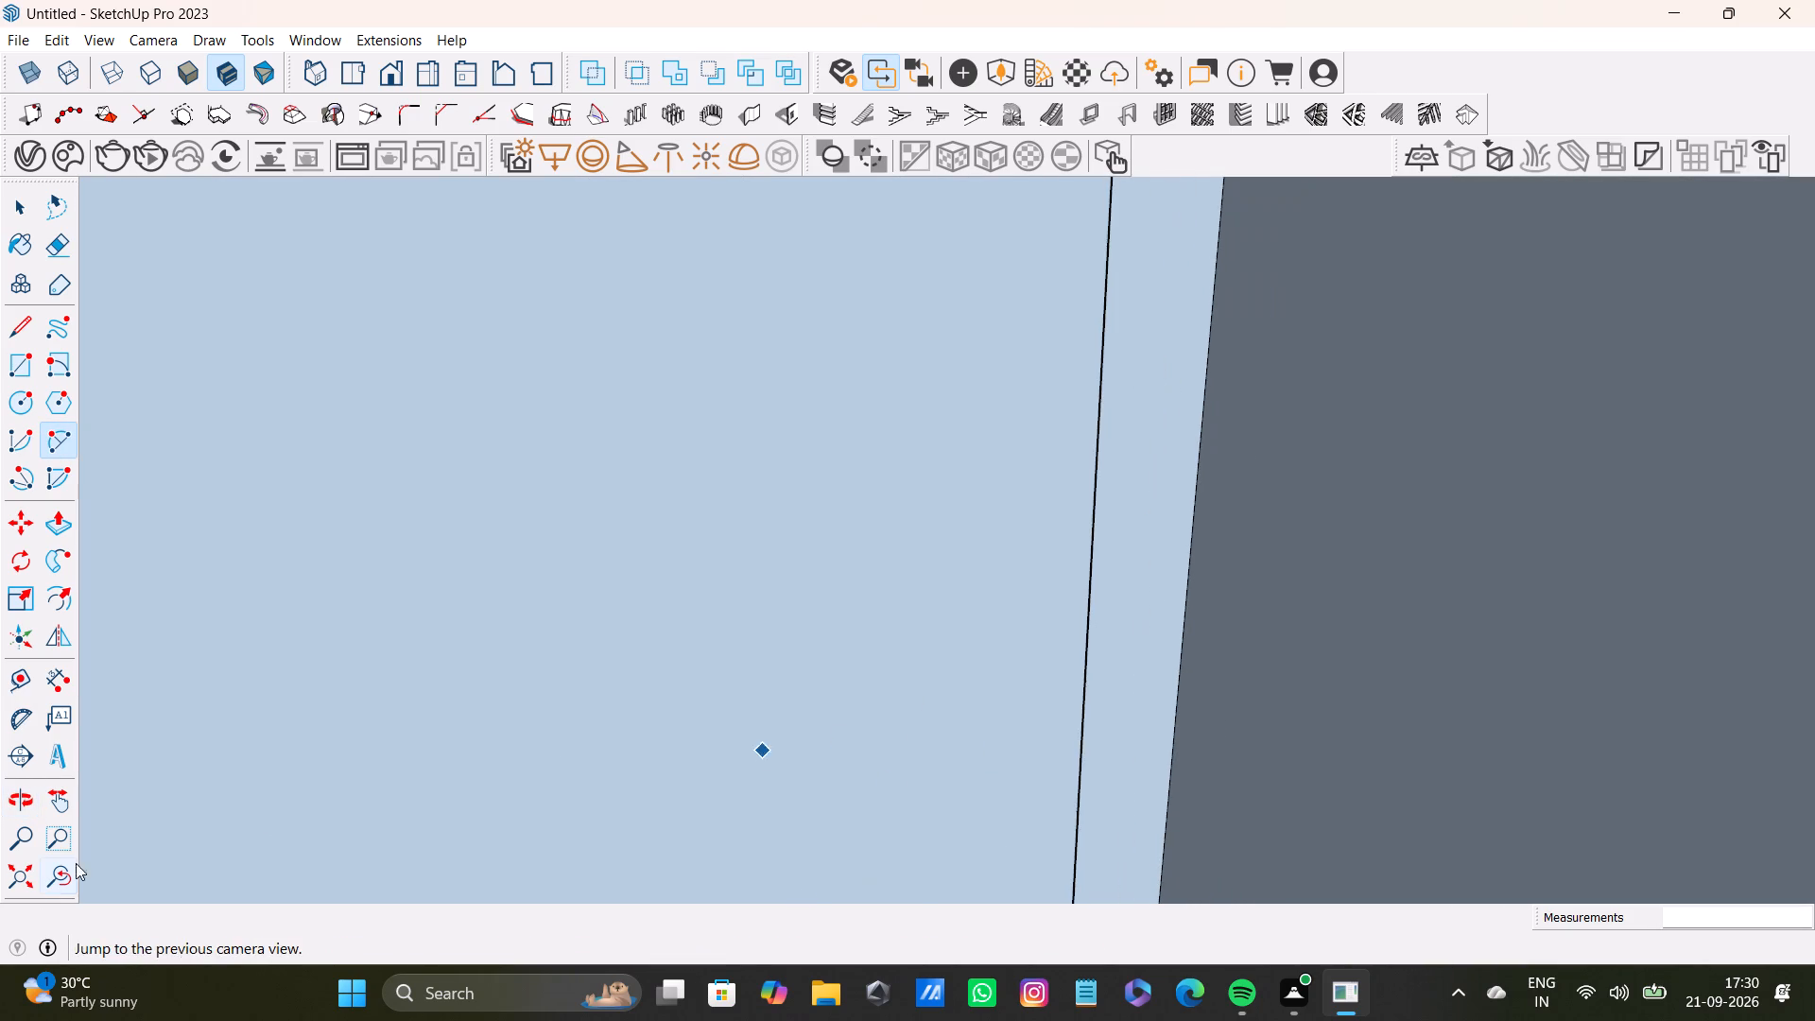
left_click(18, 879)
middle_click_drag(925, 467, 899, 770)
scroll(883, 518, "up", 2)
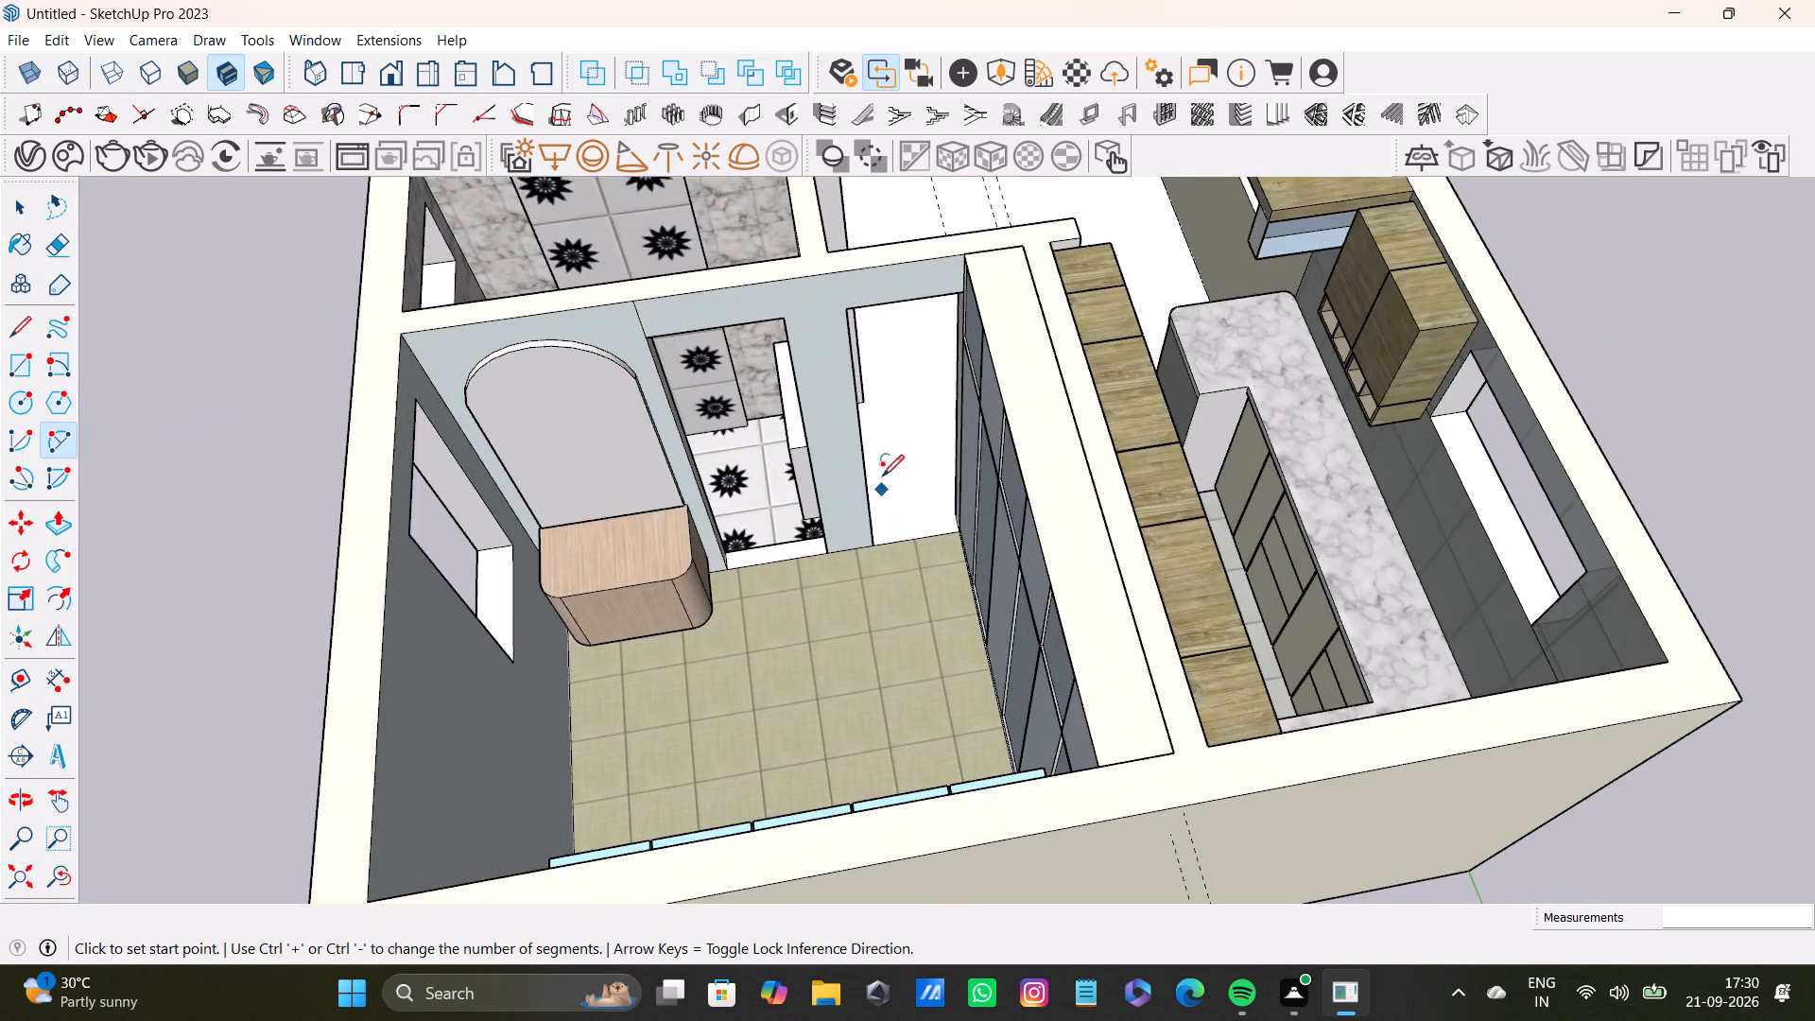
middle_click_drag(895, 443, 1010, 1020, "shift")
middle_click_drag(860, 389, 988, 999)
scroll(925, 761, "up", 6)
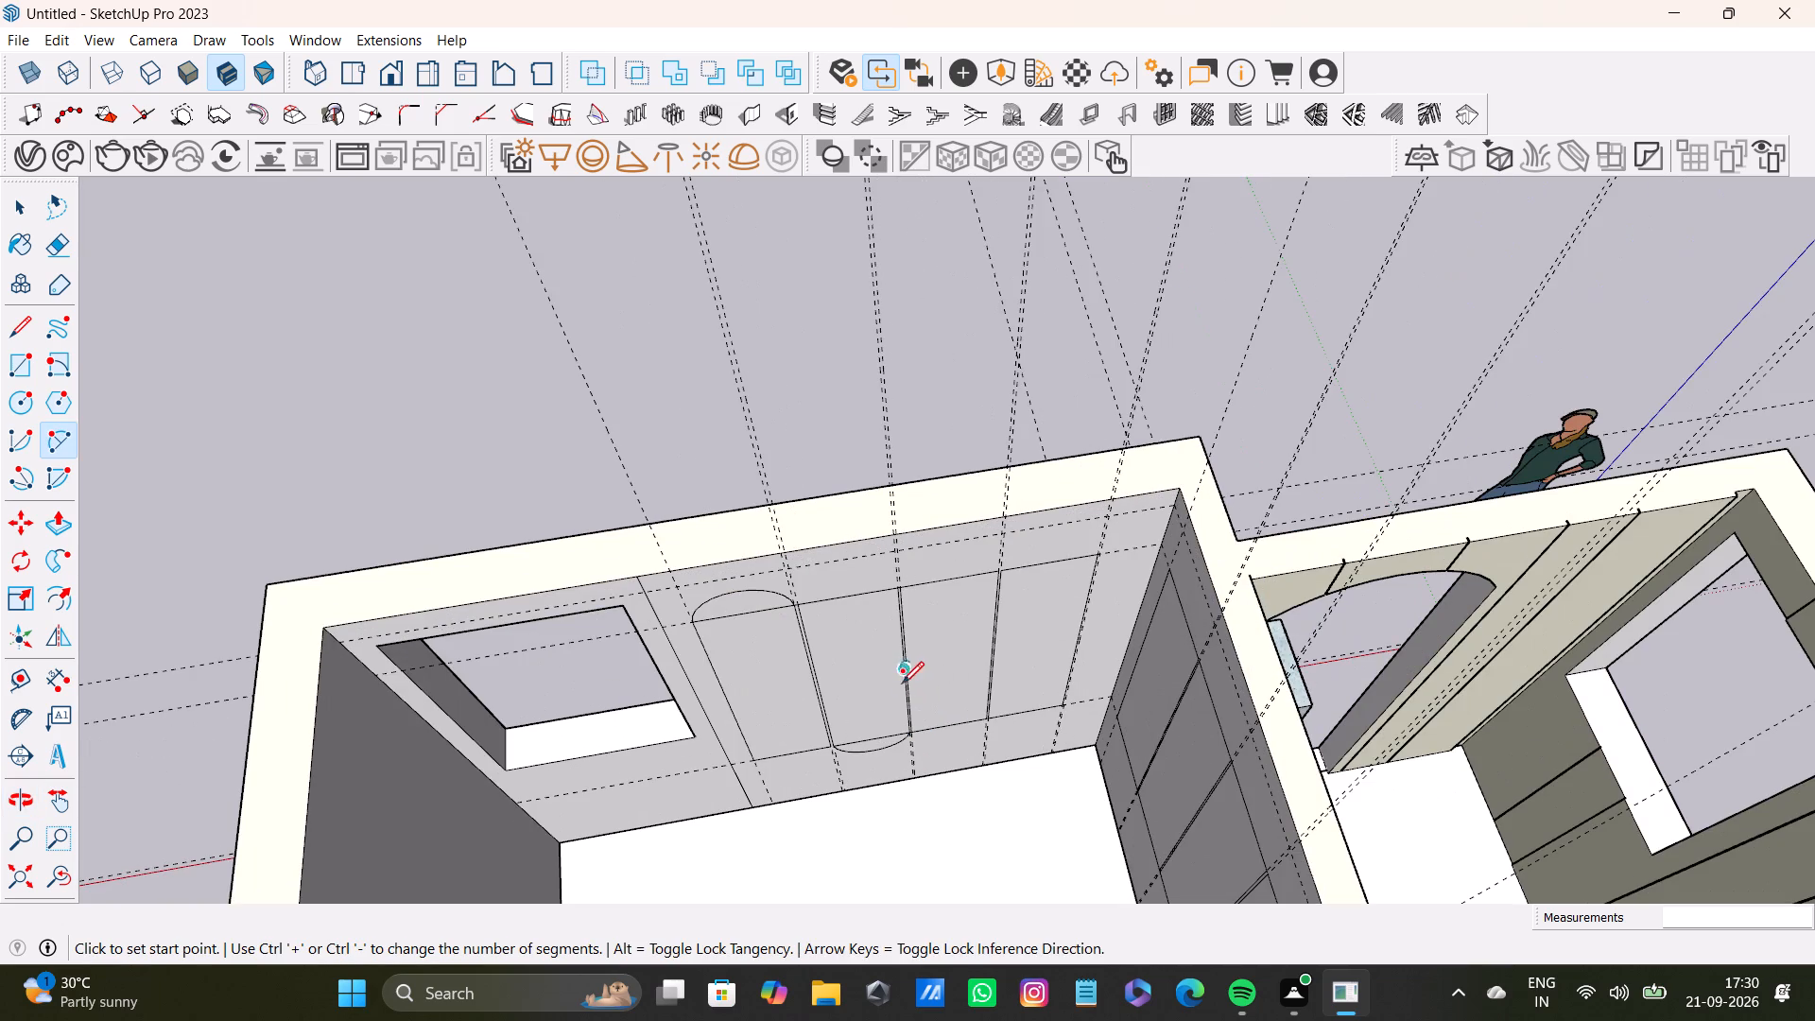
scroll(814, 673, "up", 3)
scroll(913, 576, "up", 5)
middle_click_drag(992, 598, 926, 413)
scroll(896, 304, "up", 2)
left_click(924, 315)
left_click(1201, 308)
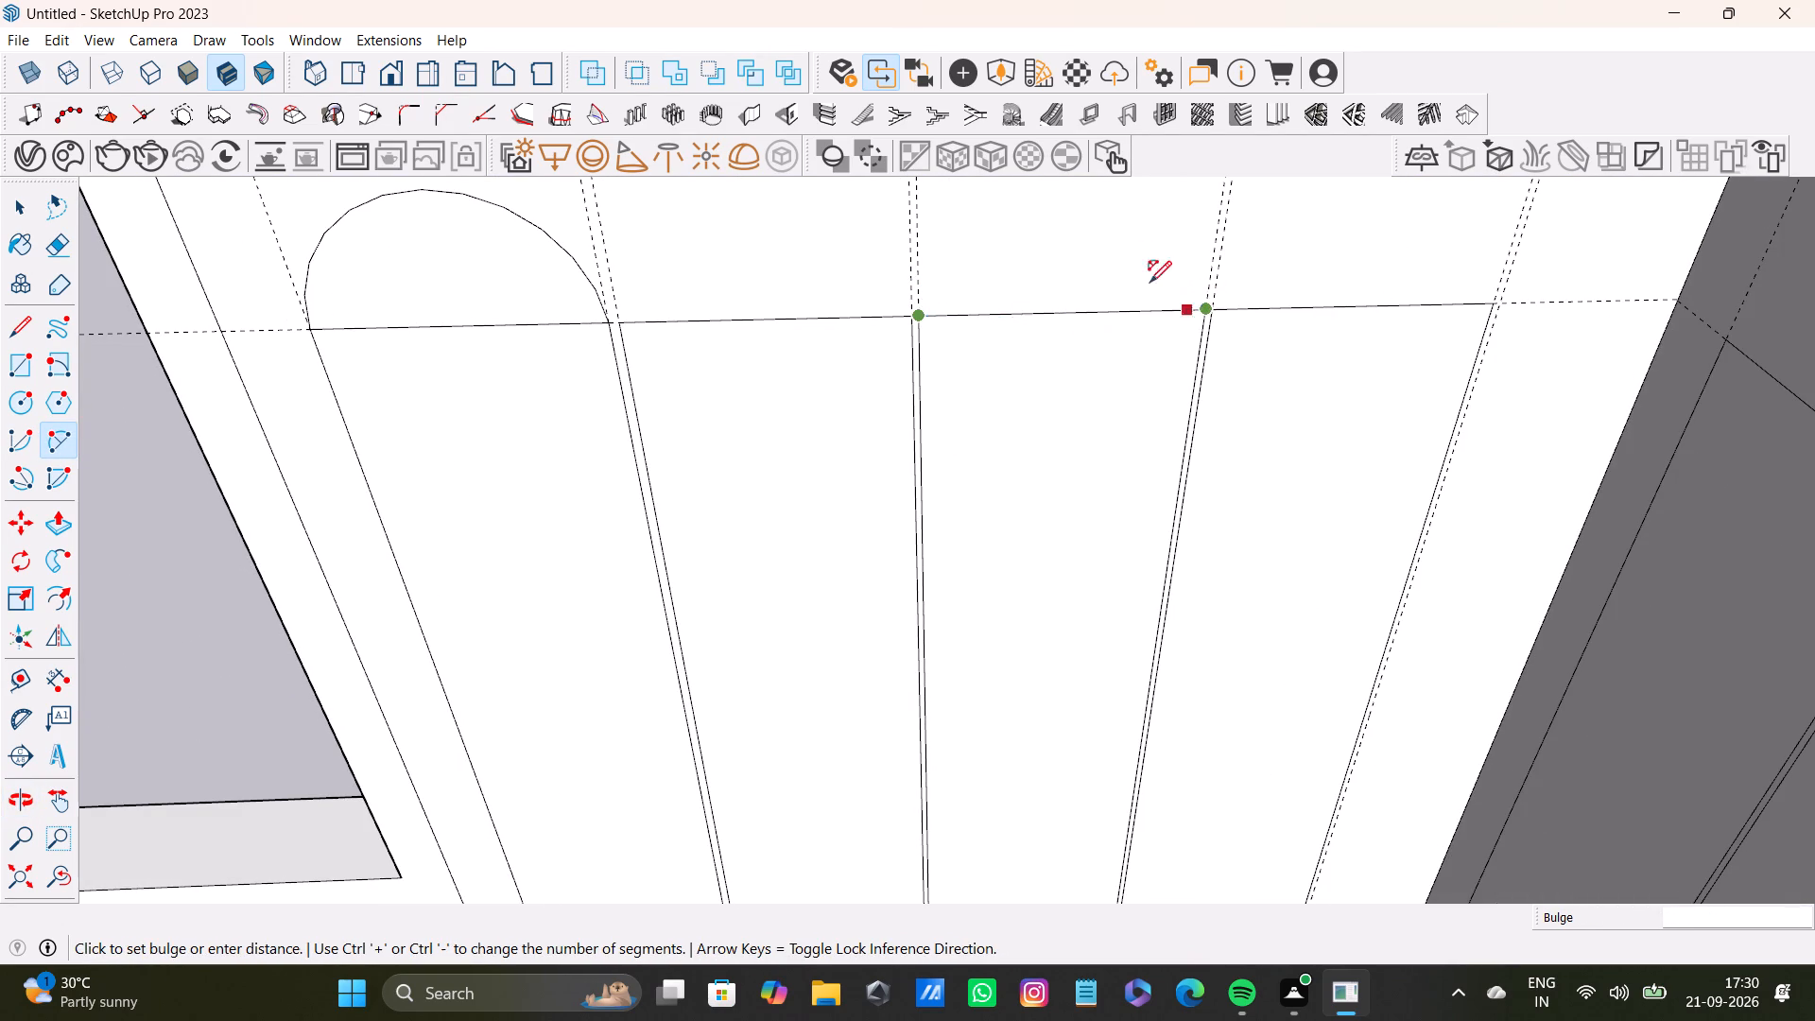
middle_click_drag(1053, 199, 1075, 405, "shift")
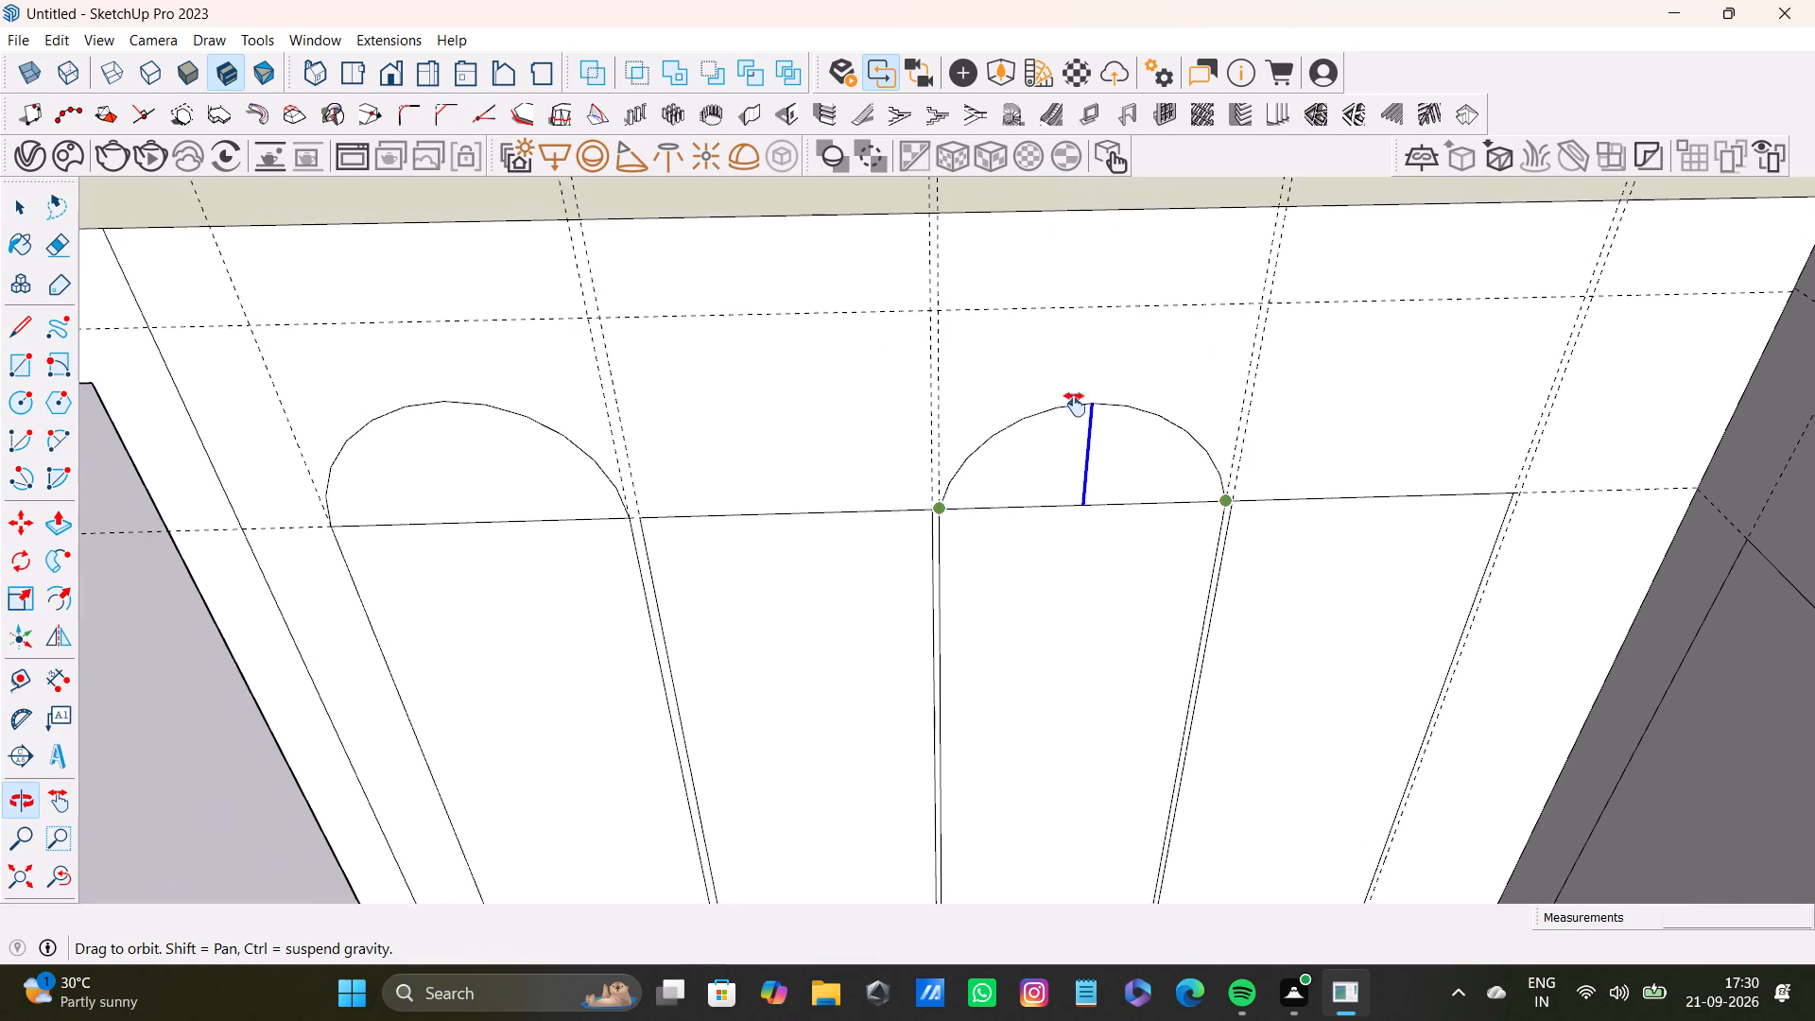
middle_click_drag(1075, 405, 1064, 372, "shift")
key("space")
Place a guide about 4 3/4" below the window wall's upper horizontal guide, level with the first panel's arc crown.
key("t")
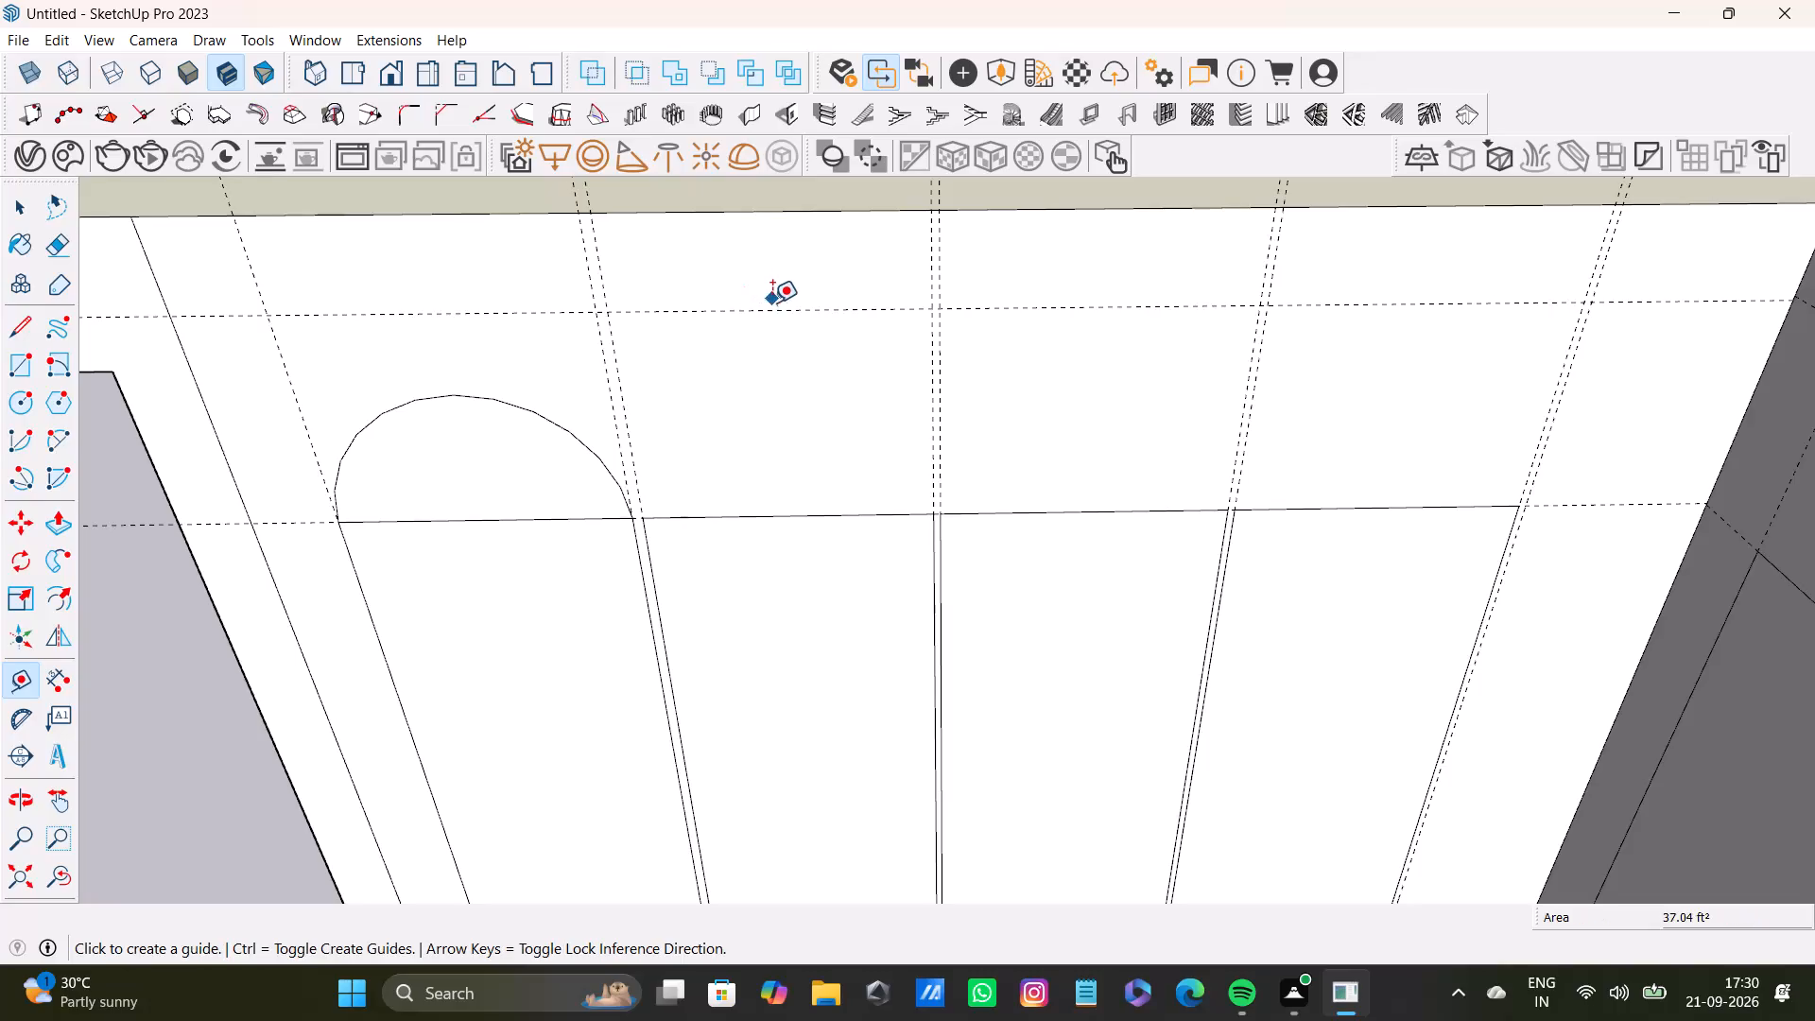
left_click(772, 307)
left_click(627, 393)
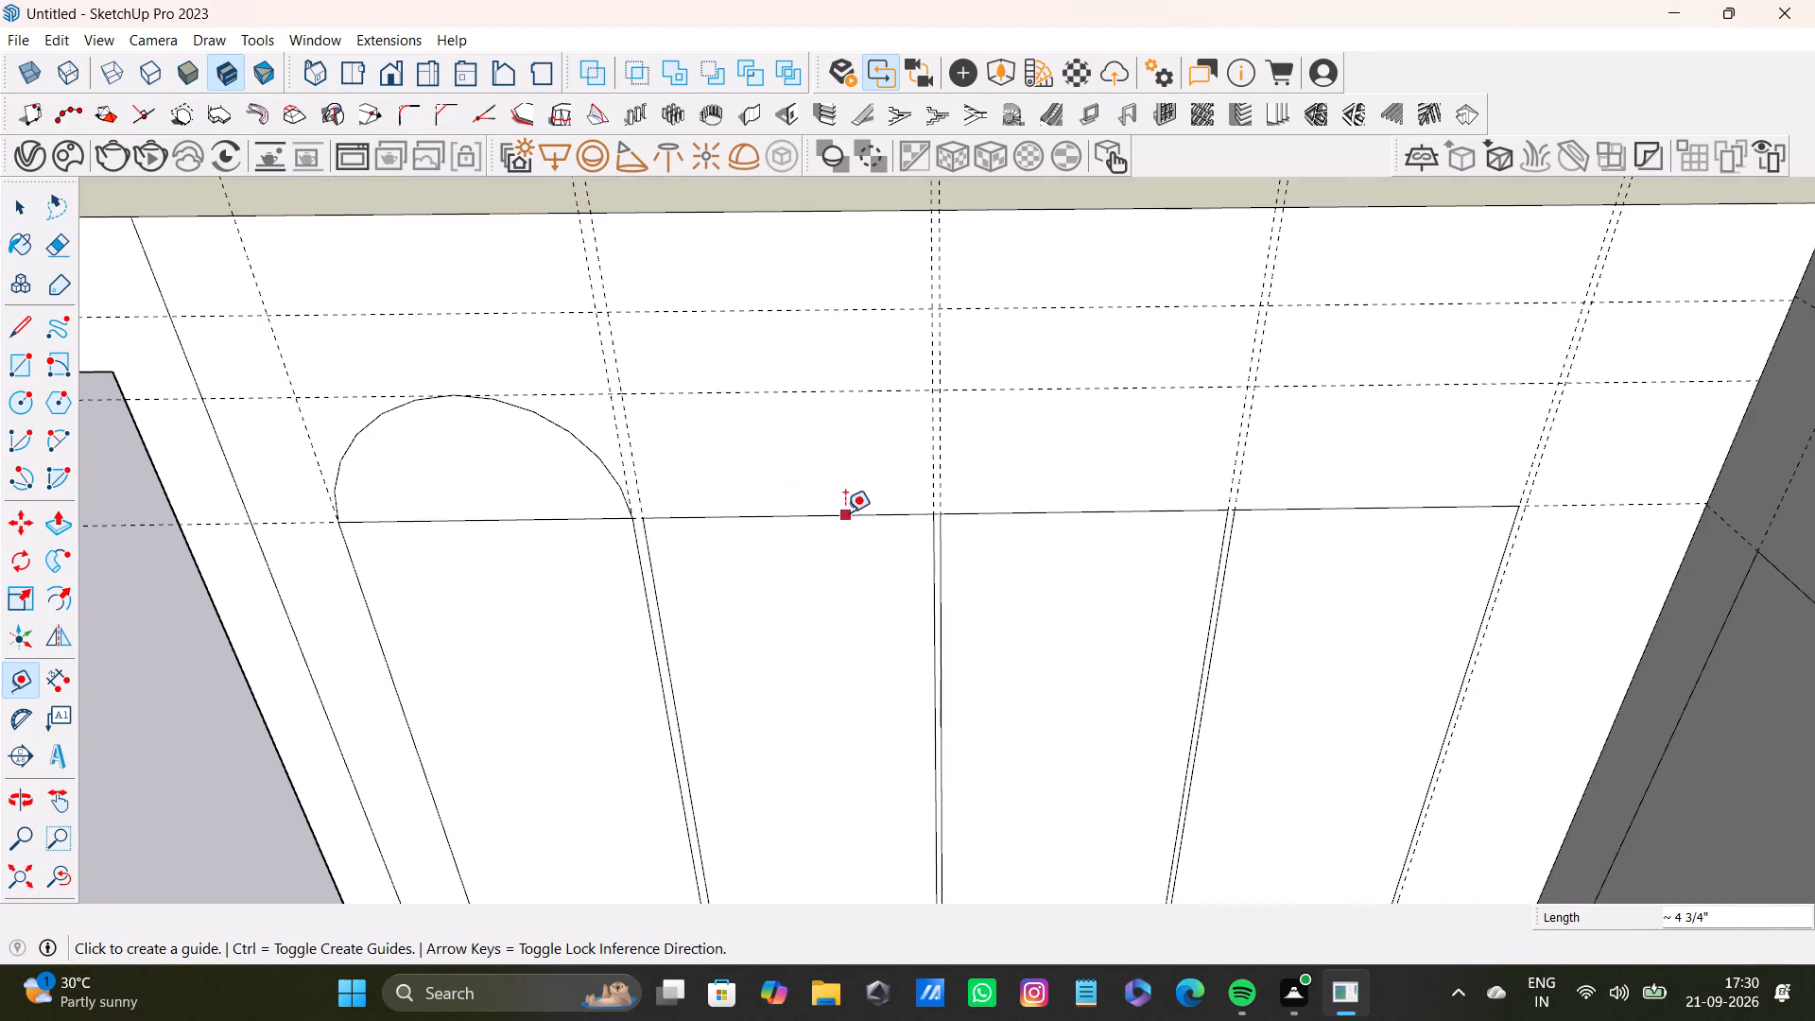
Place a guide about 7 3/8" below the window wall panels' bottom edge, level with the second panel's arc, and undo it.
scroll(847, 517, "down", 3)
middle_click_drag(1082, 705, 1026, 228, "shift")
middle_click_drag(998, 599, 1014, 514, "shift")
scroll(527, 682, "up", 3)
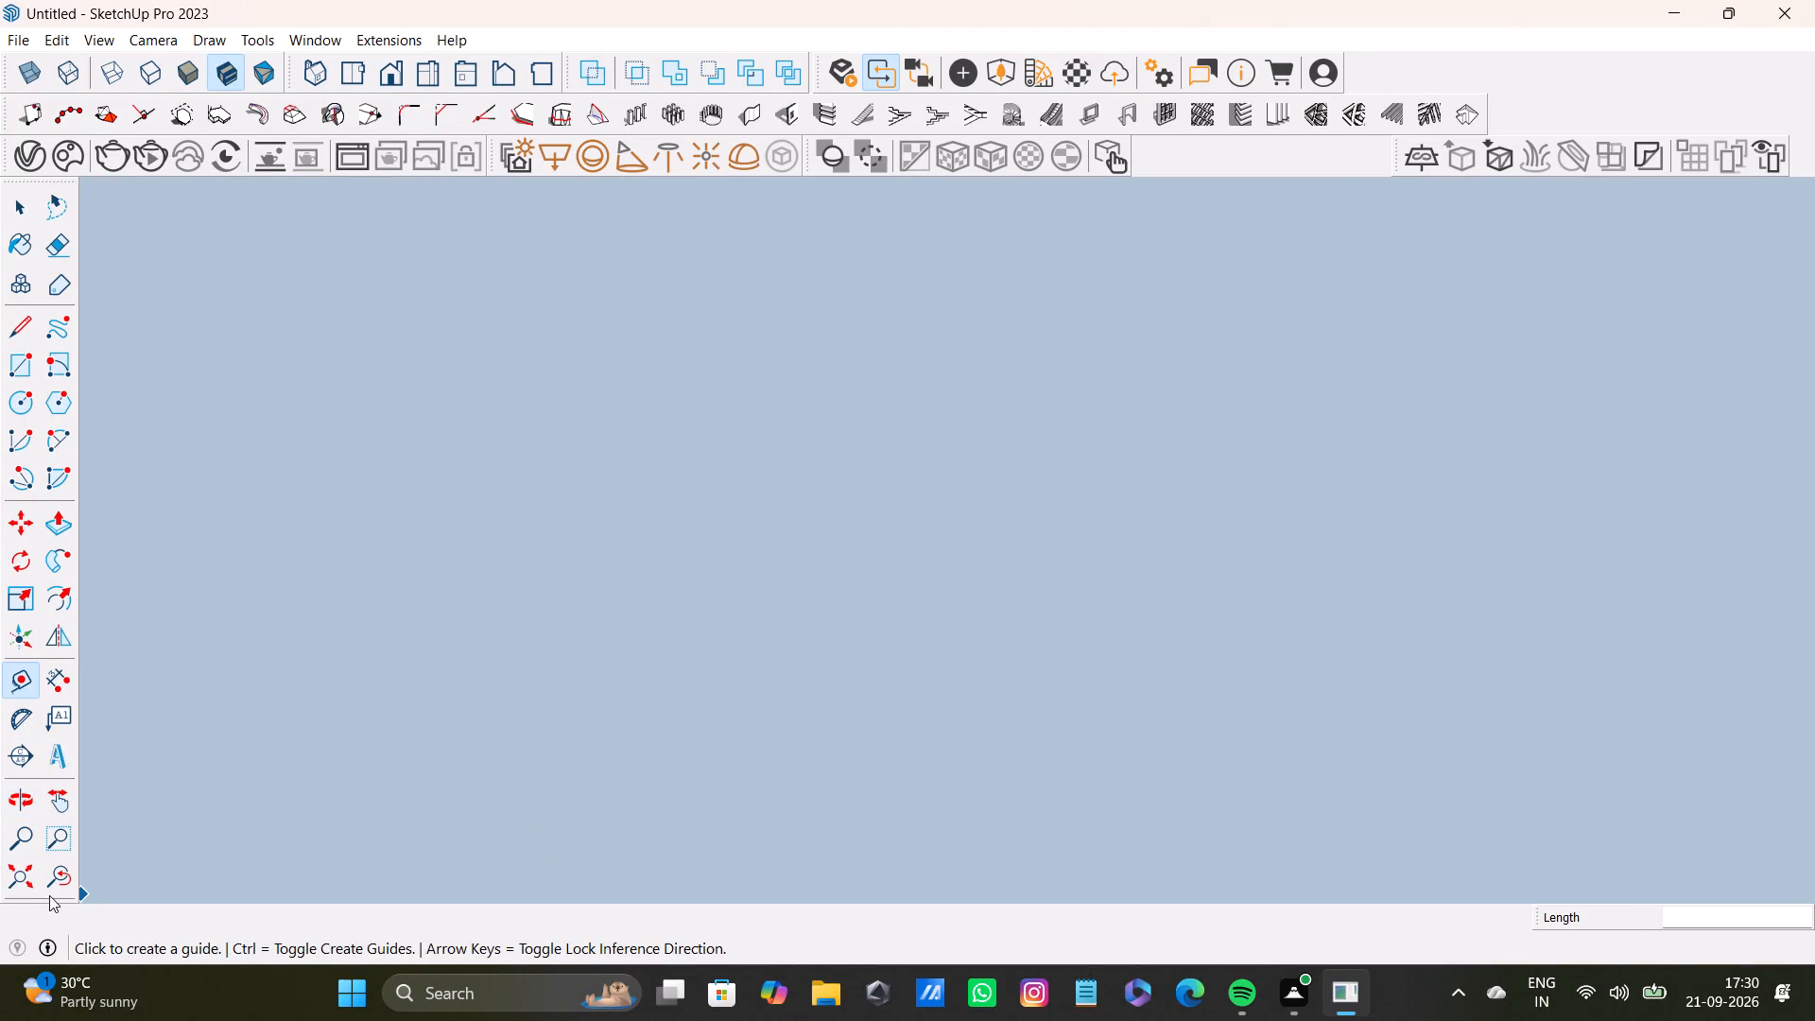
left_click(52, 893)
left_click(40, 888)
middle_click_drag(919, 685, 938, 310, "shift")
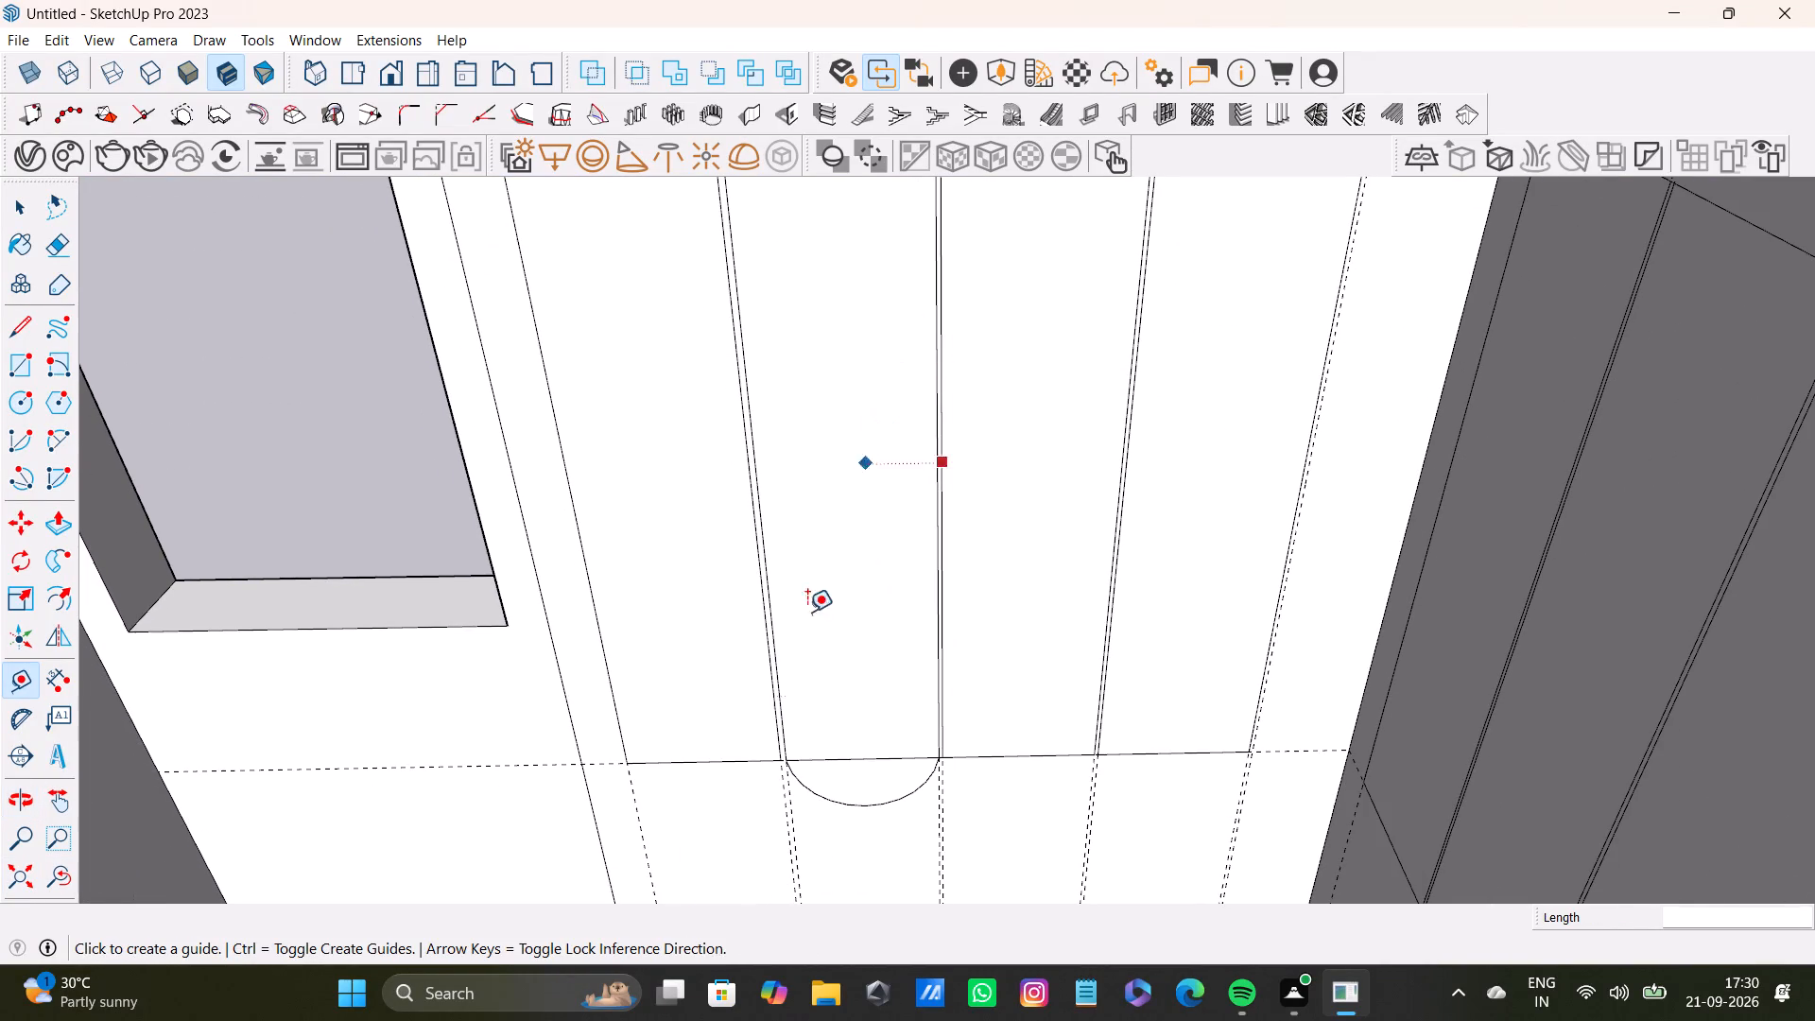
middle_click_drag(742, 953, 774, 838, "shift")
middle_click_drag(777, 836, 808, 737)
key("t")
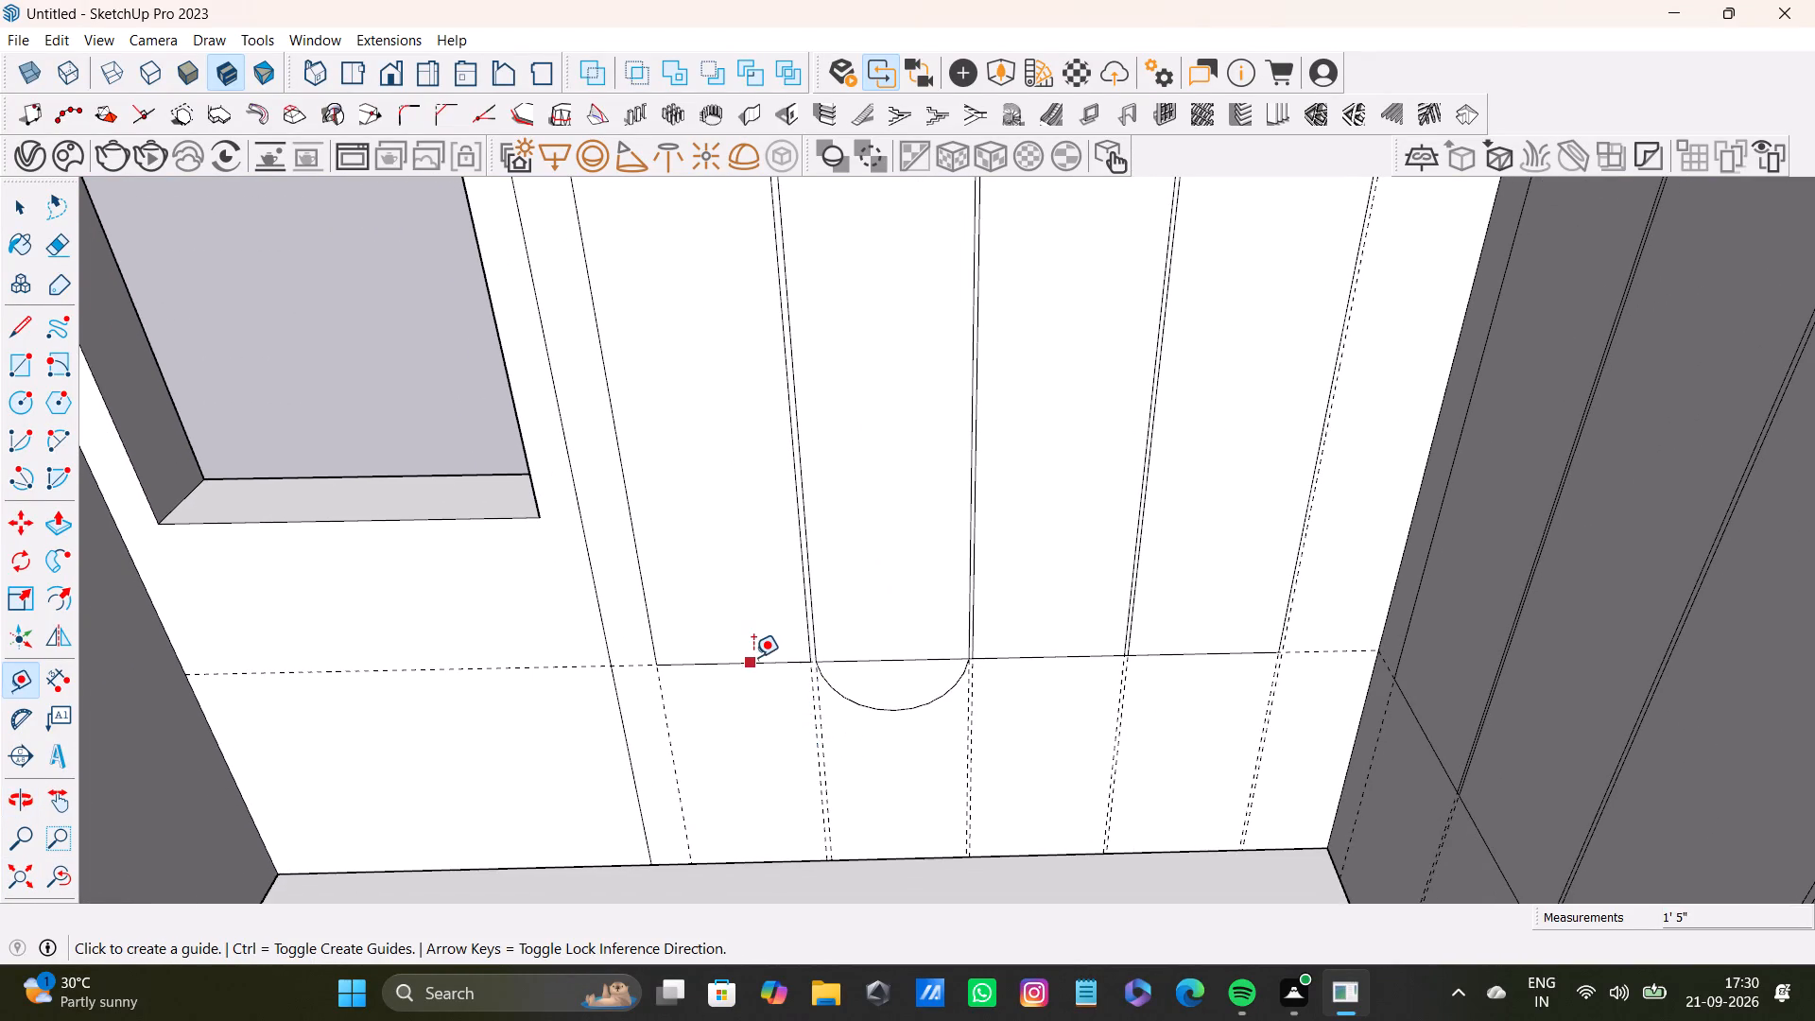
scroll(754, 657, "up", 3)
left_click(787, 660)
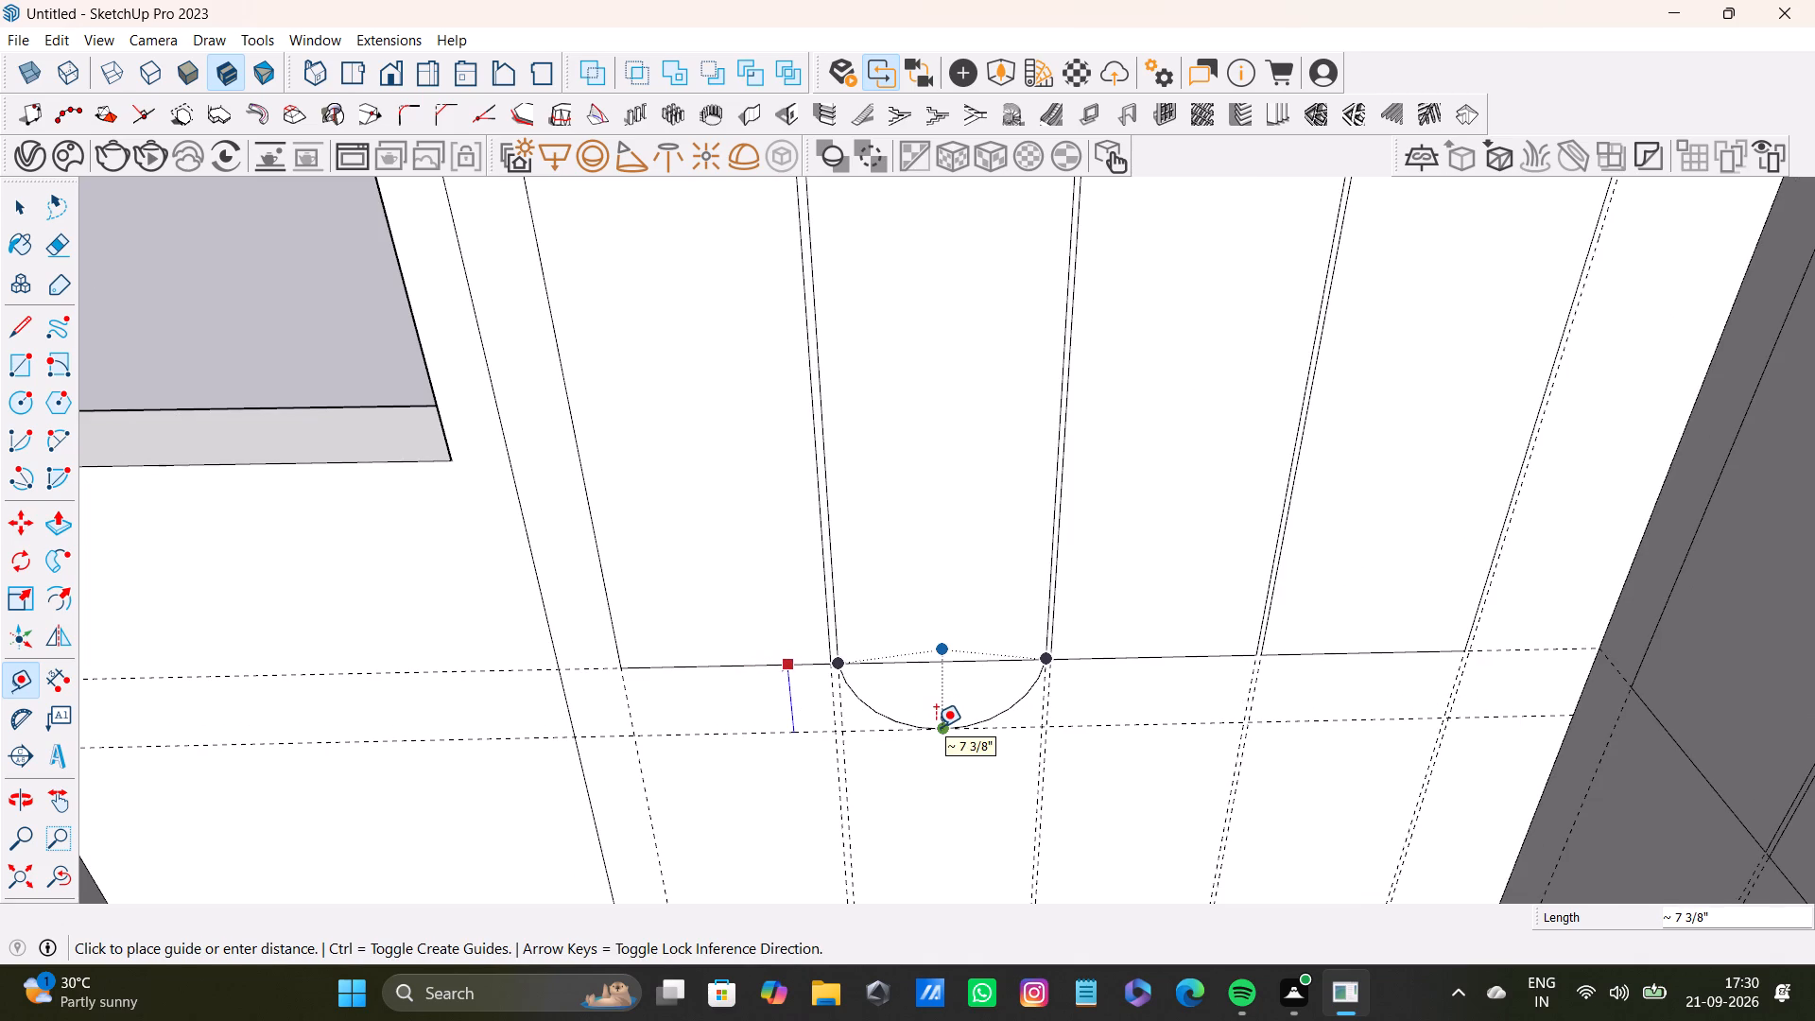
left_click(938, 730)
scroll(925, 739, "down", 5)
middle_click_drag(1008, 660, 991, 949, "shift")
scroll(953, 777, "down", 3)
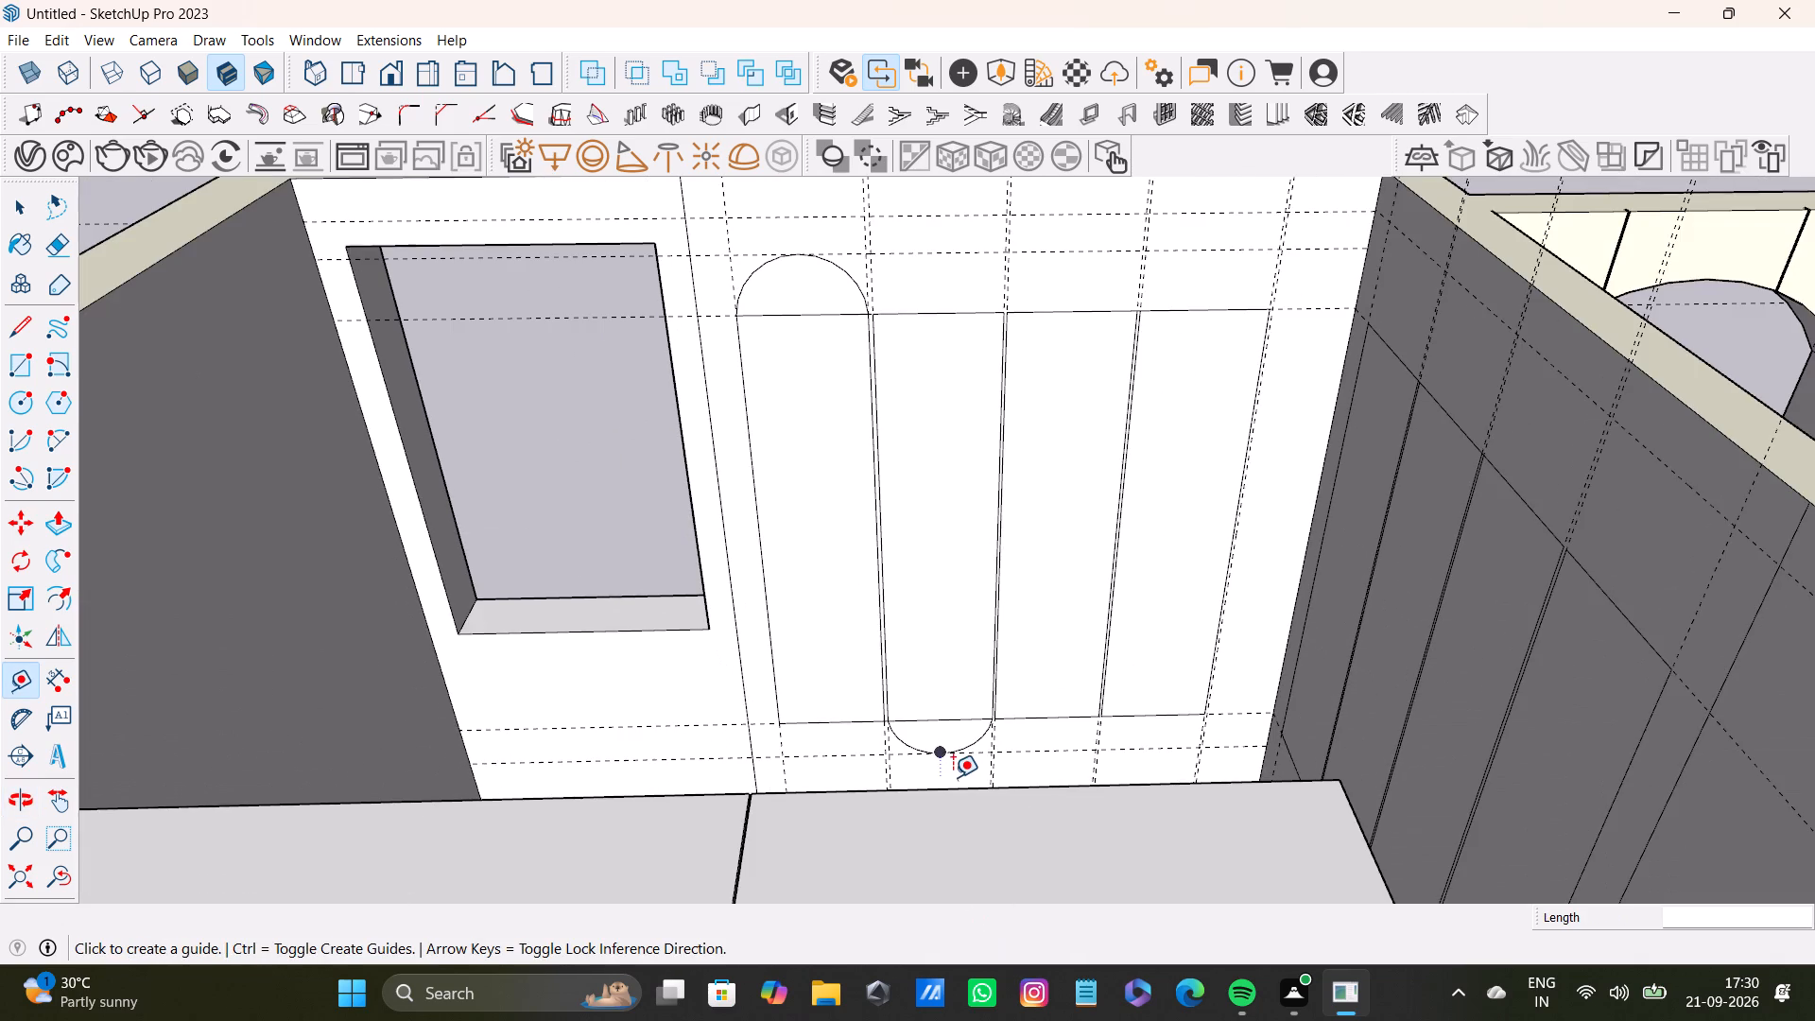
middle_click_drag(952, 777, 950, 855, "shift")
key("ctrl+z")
Delete the downward arc at the bottom of the window wall's second panel.
scroll(916, 874, "up", 2)
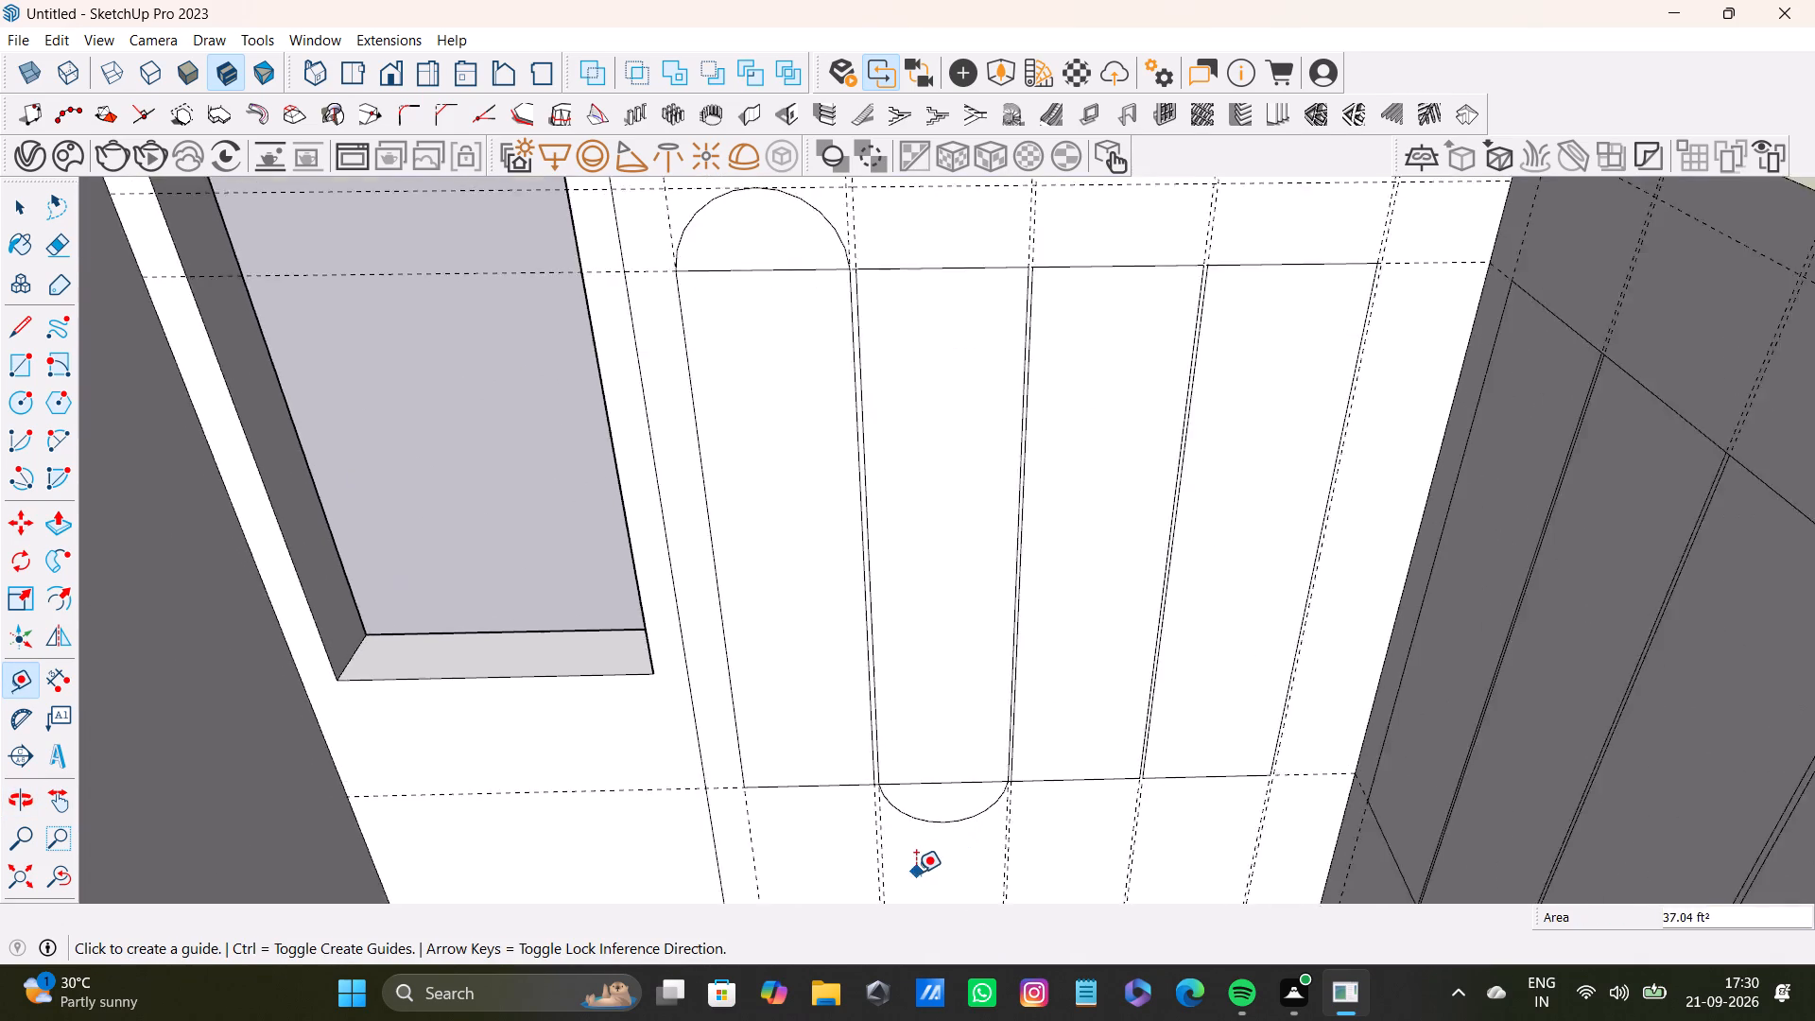
middle_click_drag(916, 873, 858, 723, "shift")
scroll(853, 695, "up", 1)
middle_click_drag(843, 697, 909, 839, "shift")
left_click(51, 888)
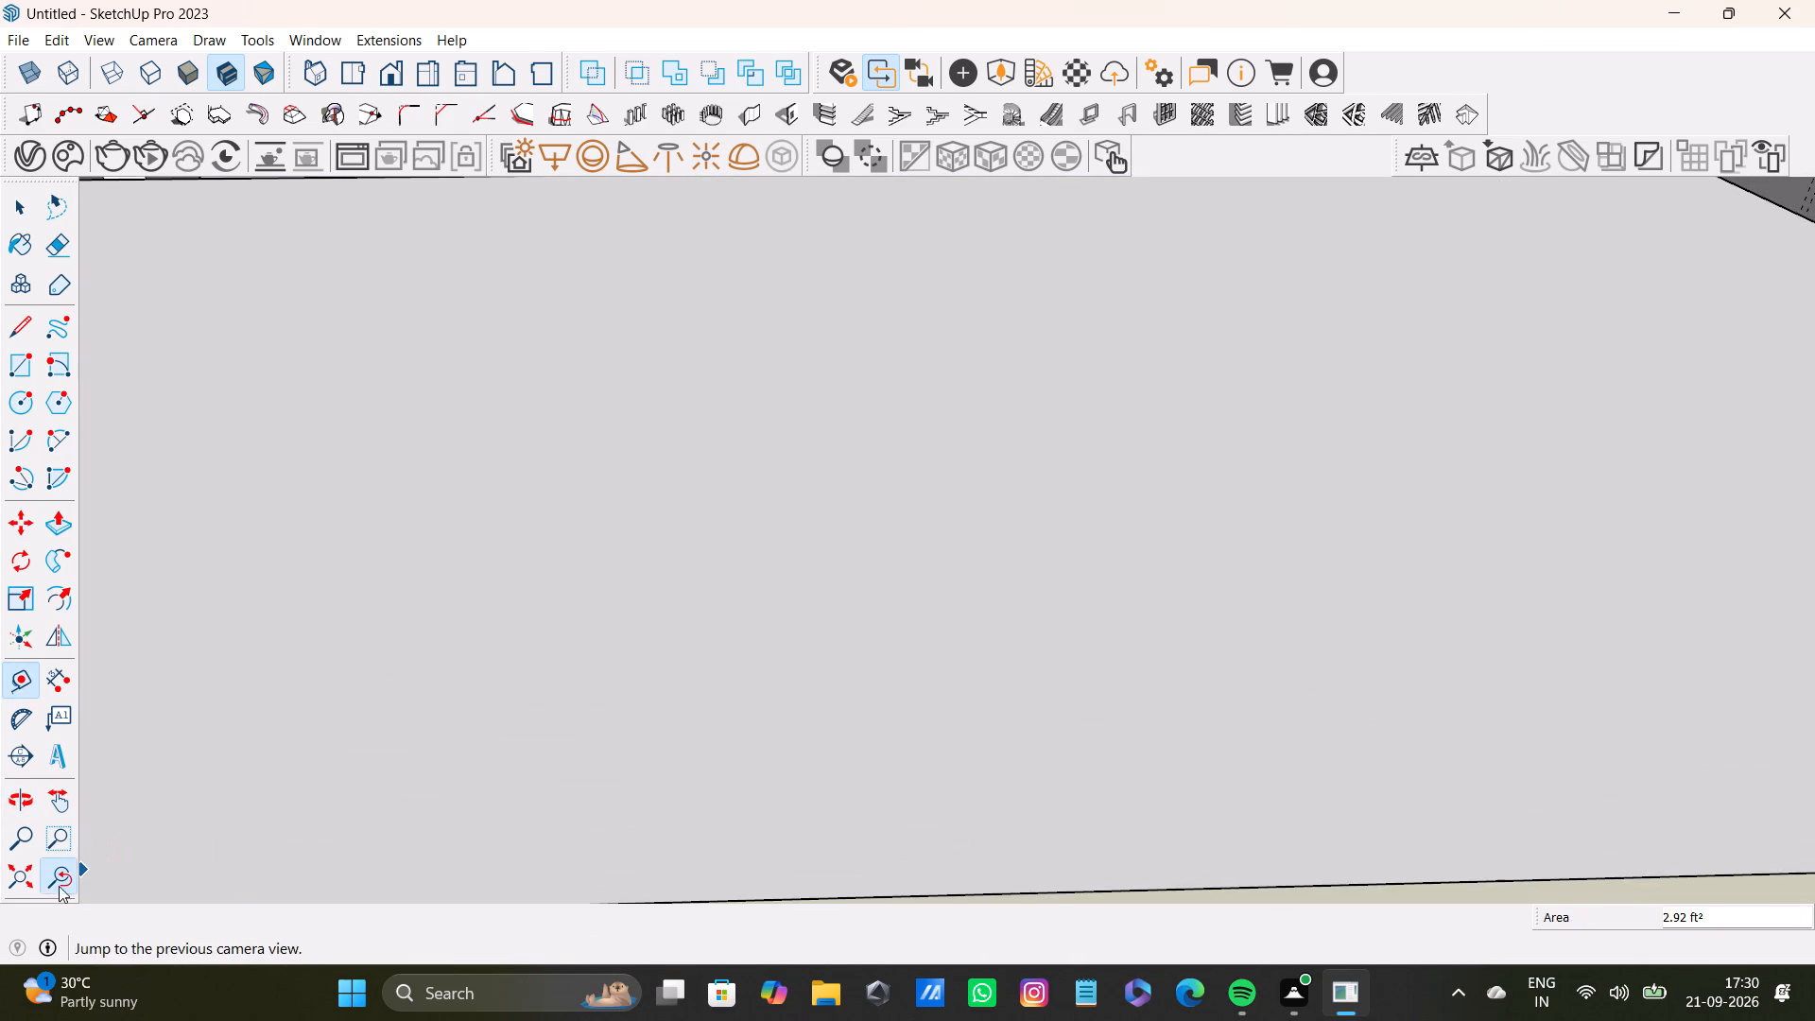
middle_click(926, 664)
left_click(15, 873)
middle_click_drag(1028, 595, 1036, 770)
scroll(972, 584, "up", 3)
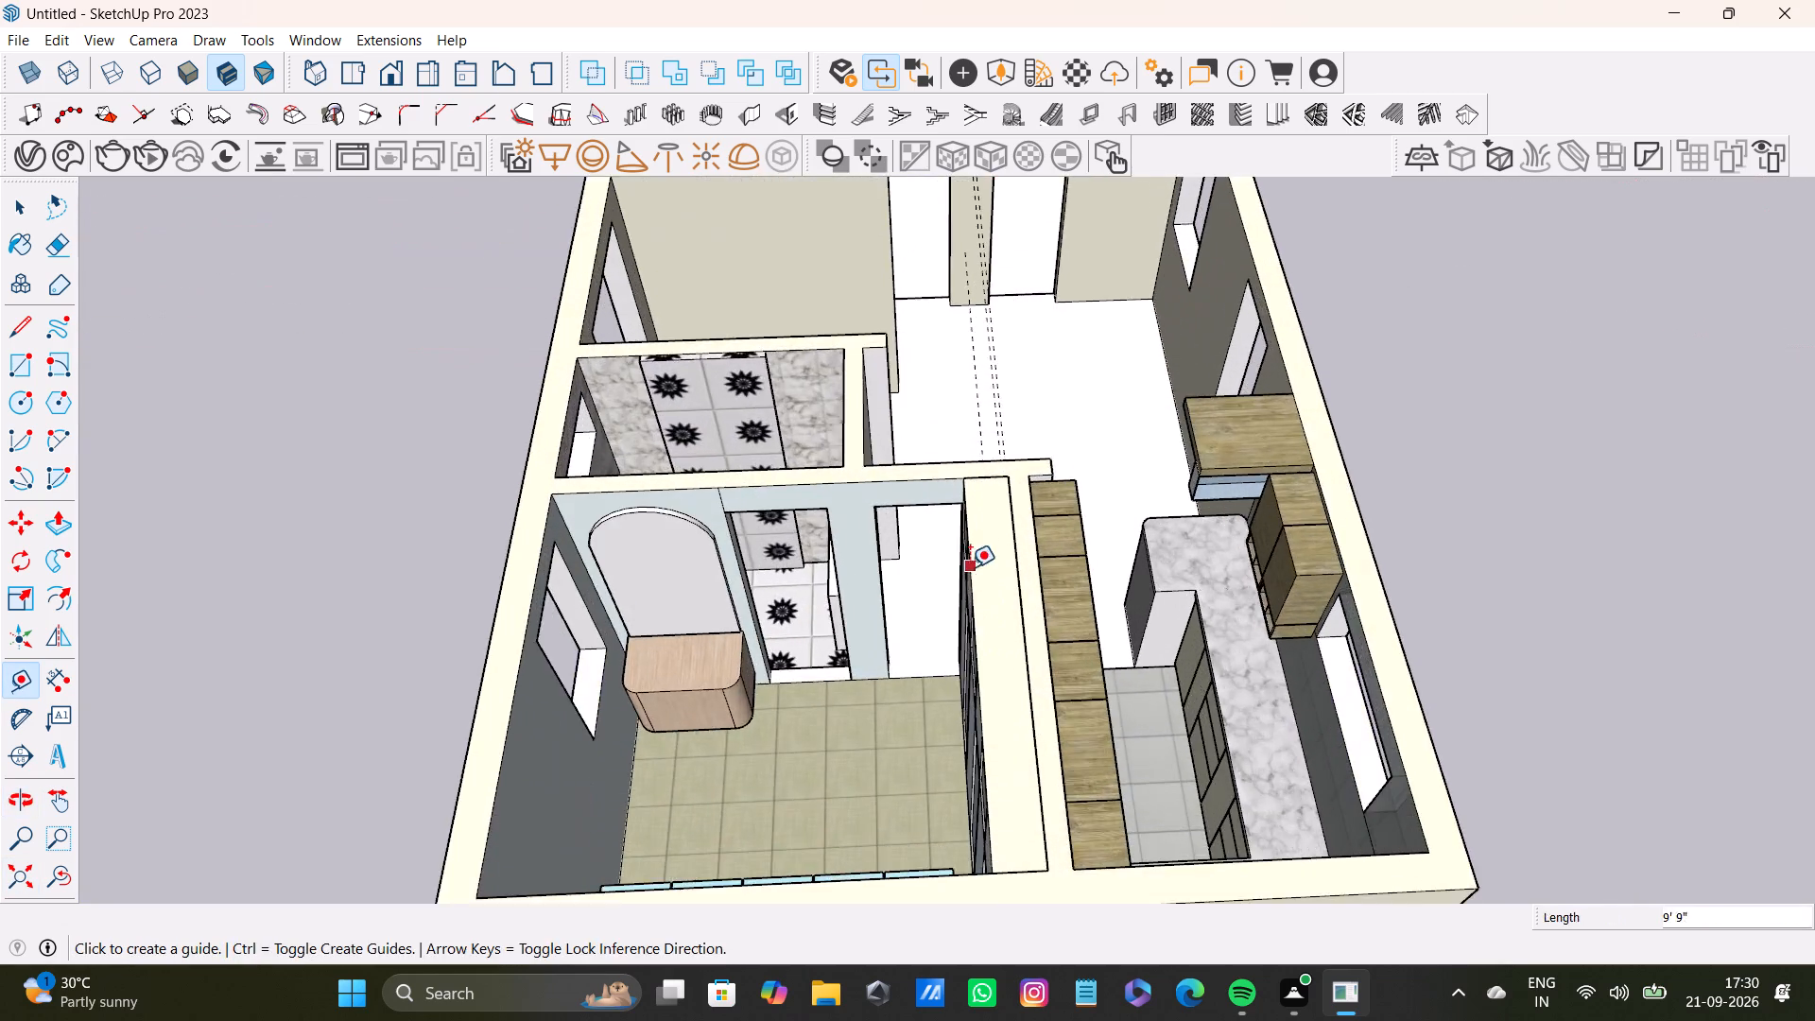
middle_click_drag(971, 473, 985, 958, "shift")
scroll(825, 385, "up", 9)
middle_click_drag(832, 388, 844, 577, "shift")
scroll(860, 546, "up", 2)
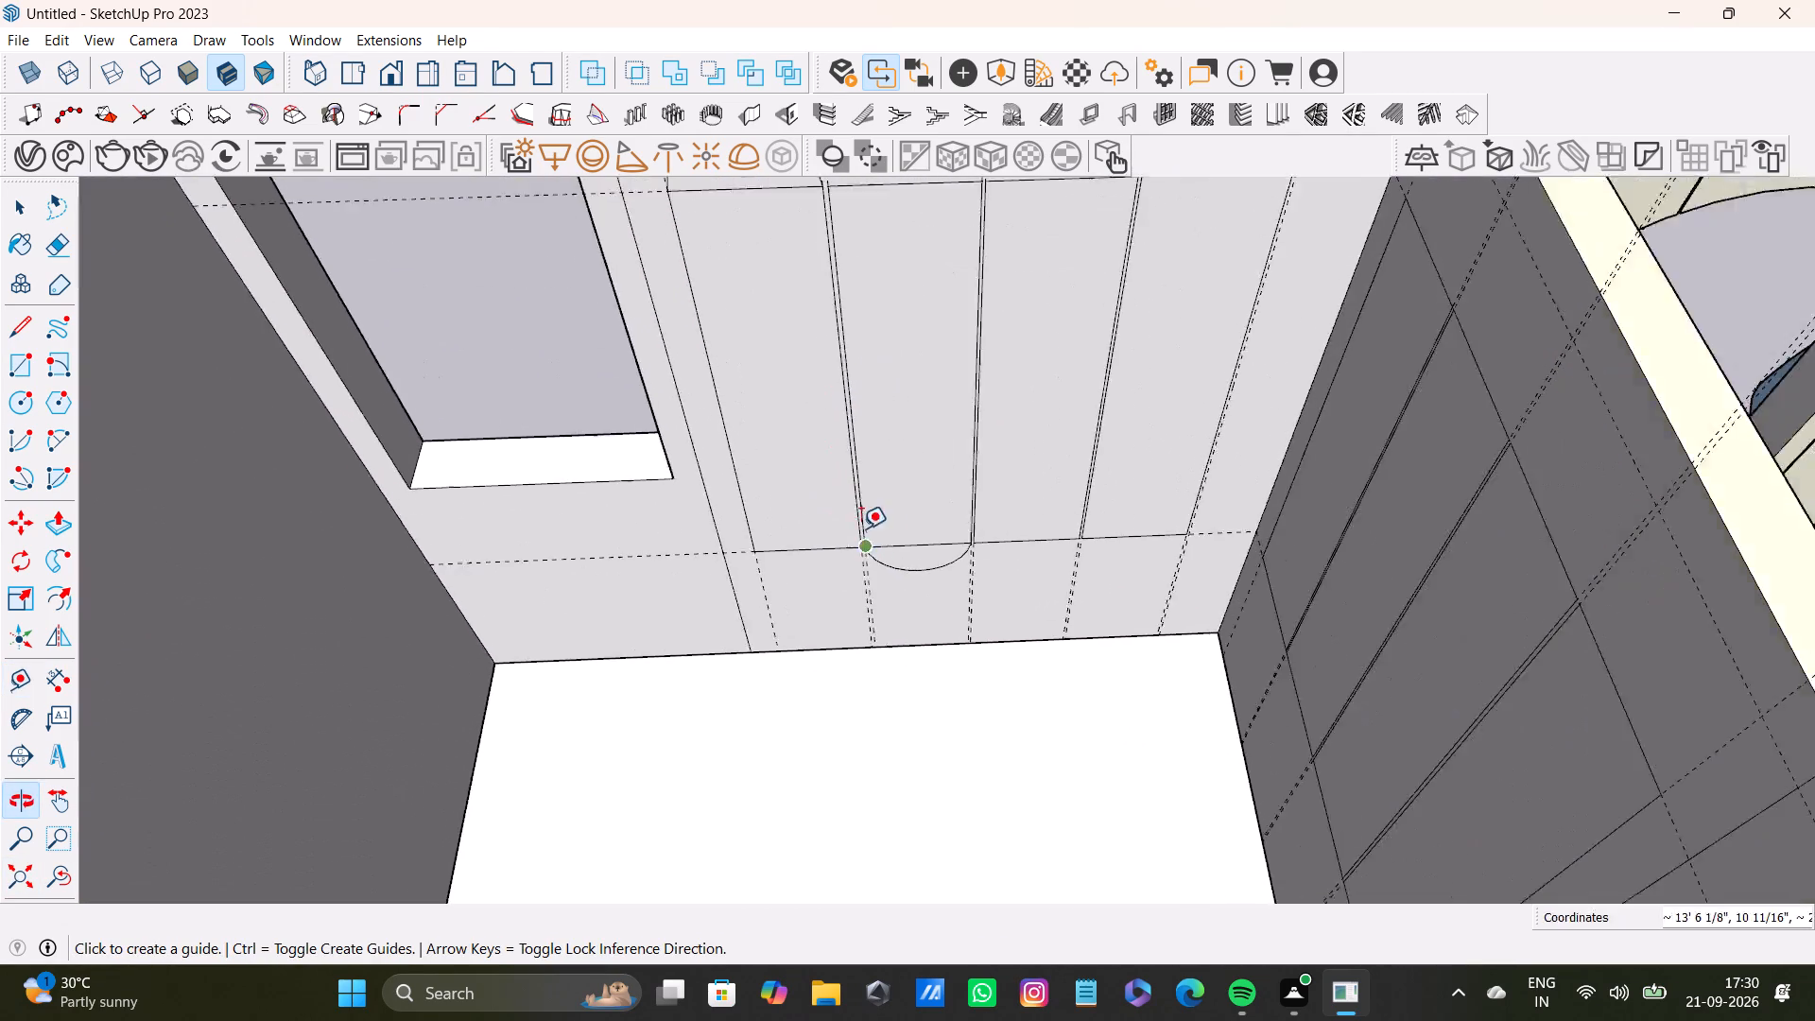
scroll(861, 528, "up", 10)
key("space")
left_click(919, 567)
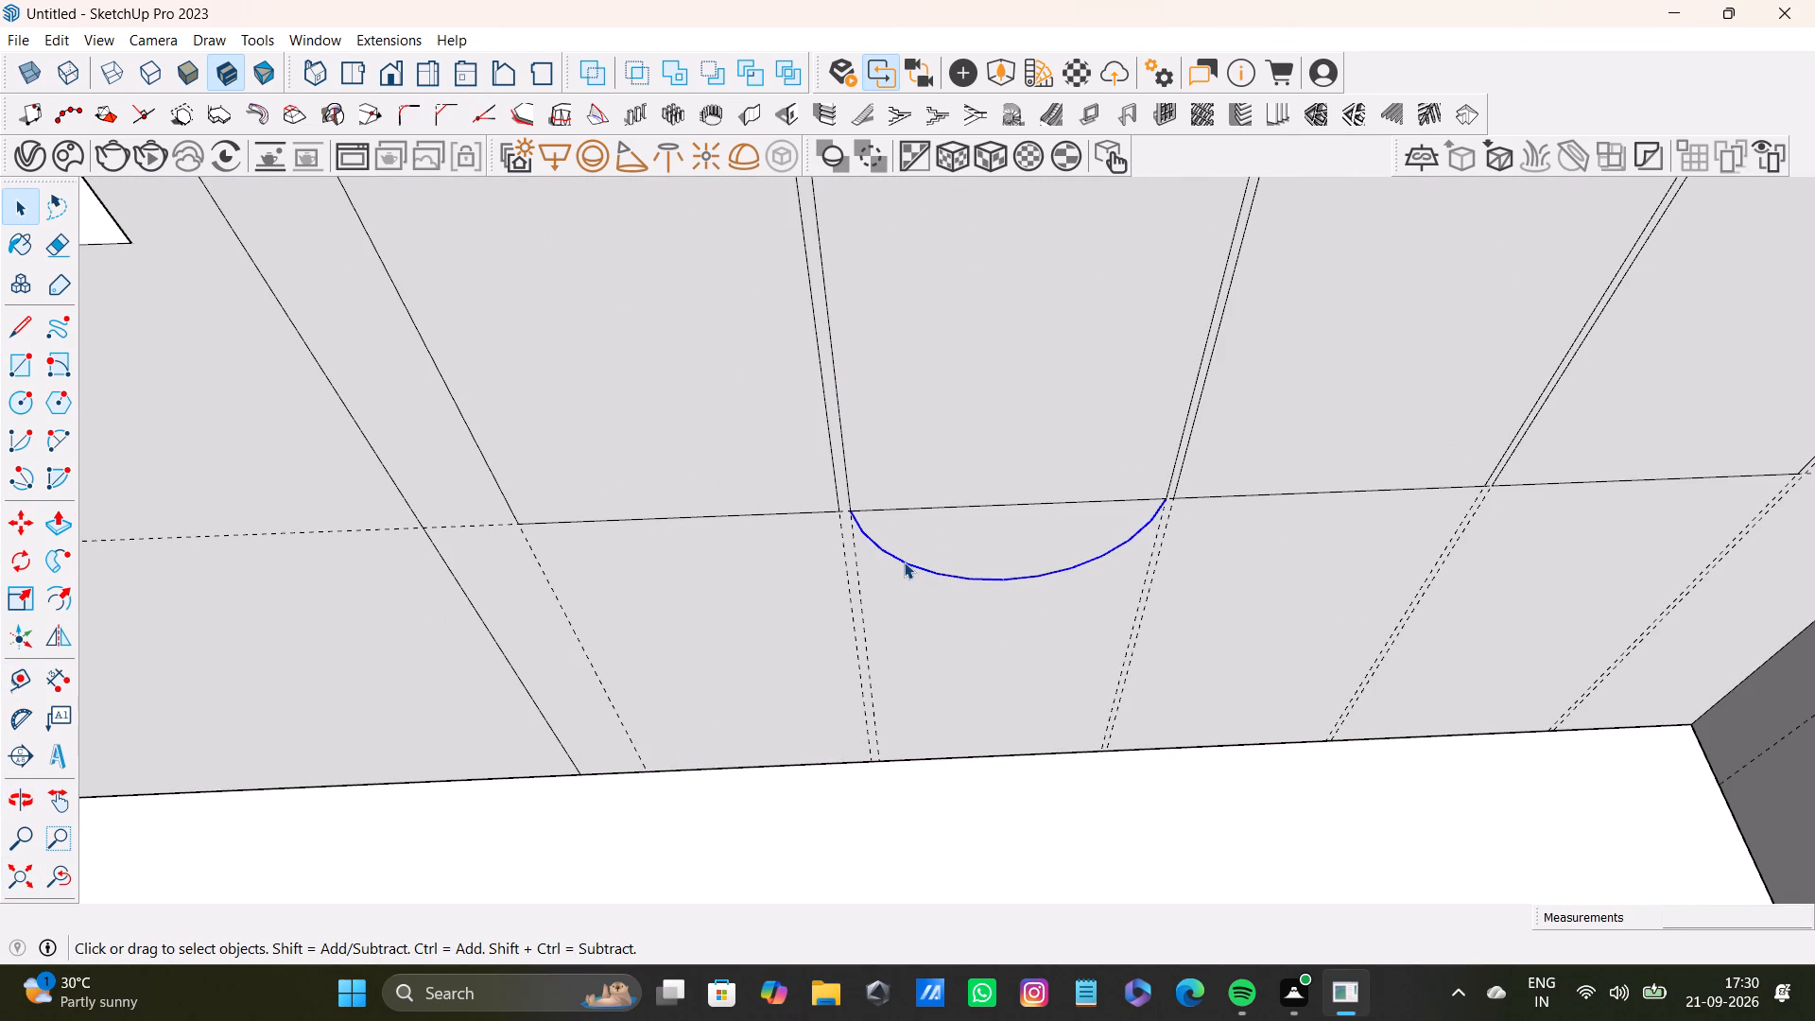
key("Delete")
Place a horizontal guide about 9 1/8" below the bottom edge of the window wall's panels.
key("t")
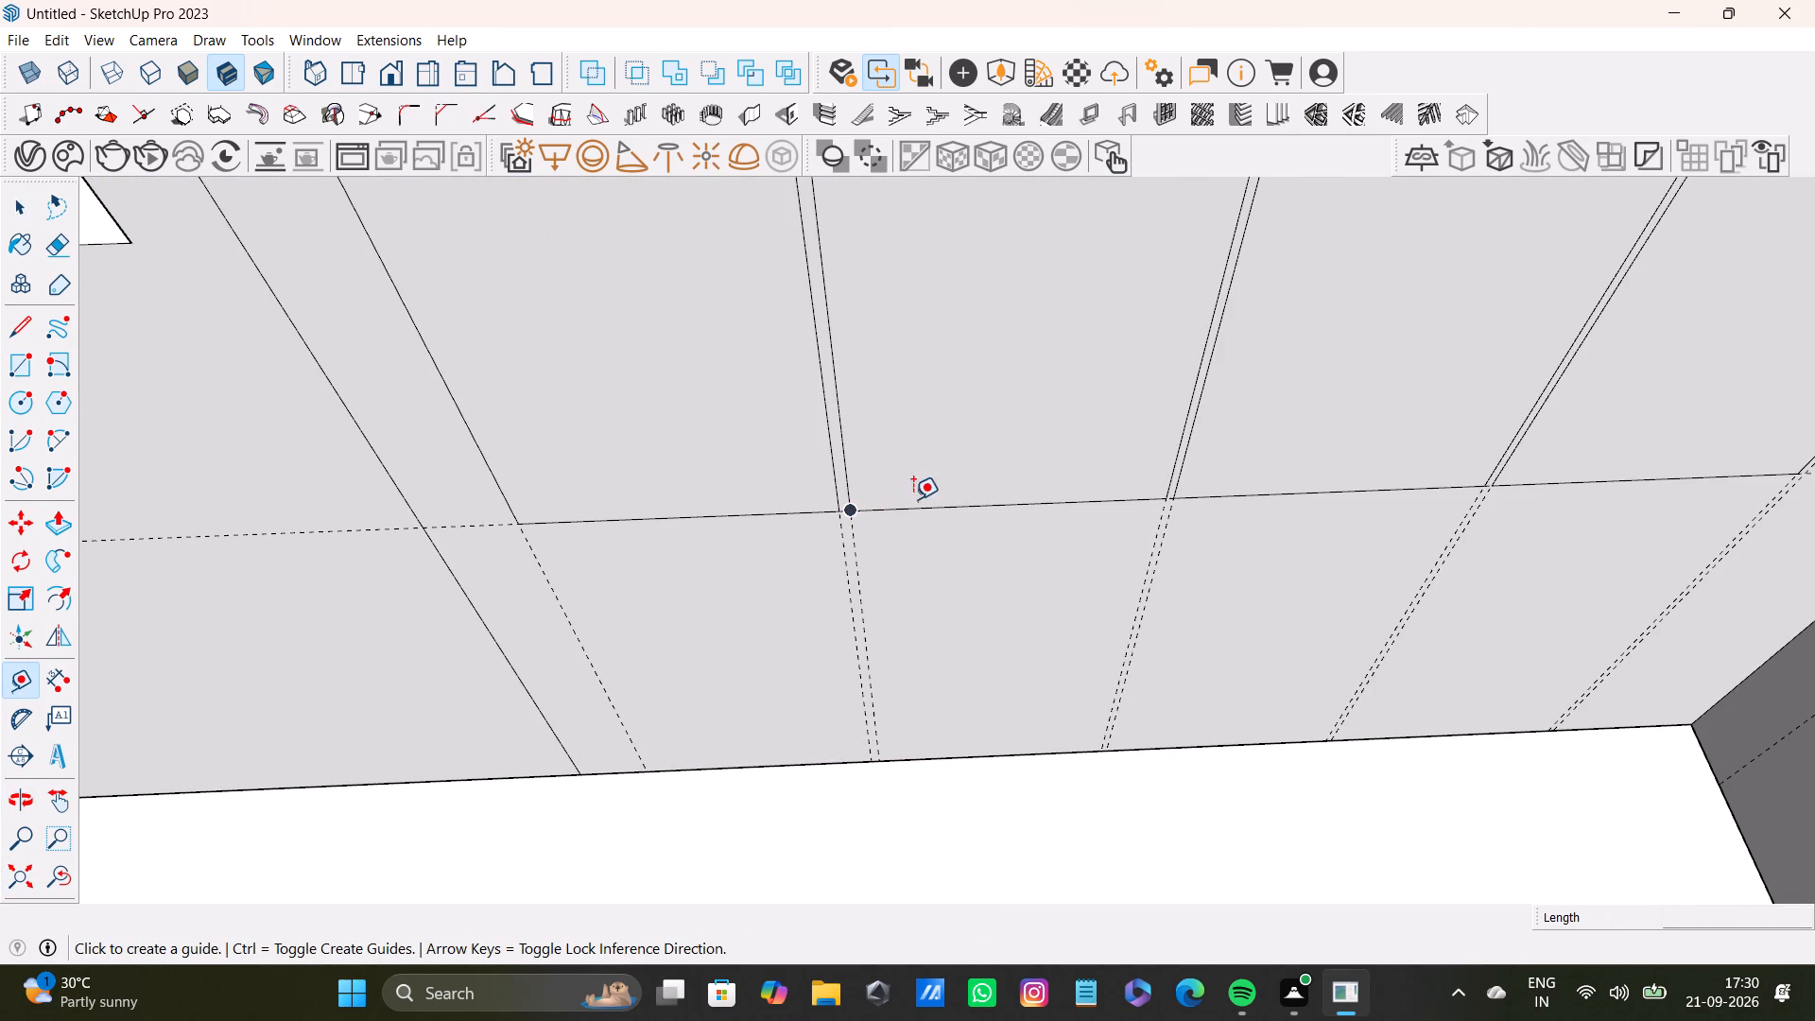
left_click(925, 507)
middle_click_drag(933, 552, 856, 250)
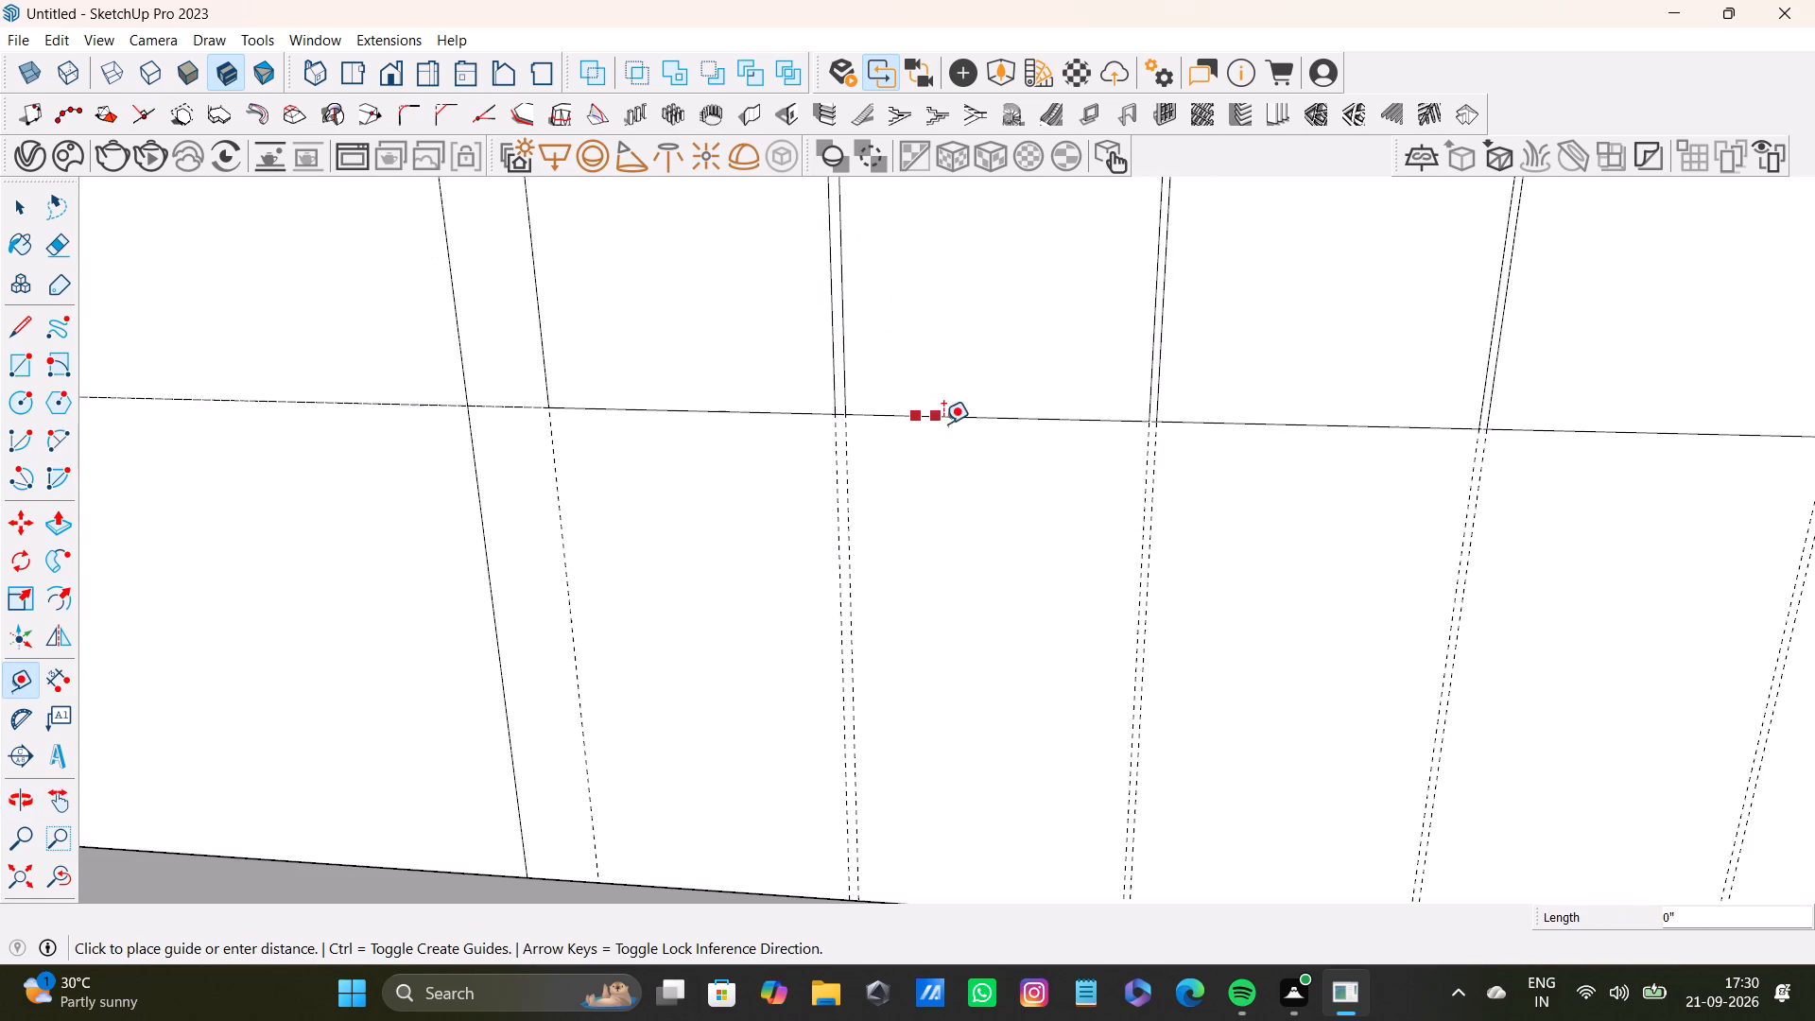
left_click(1061, 575)
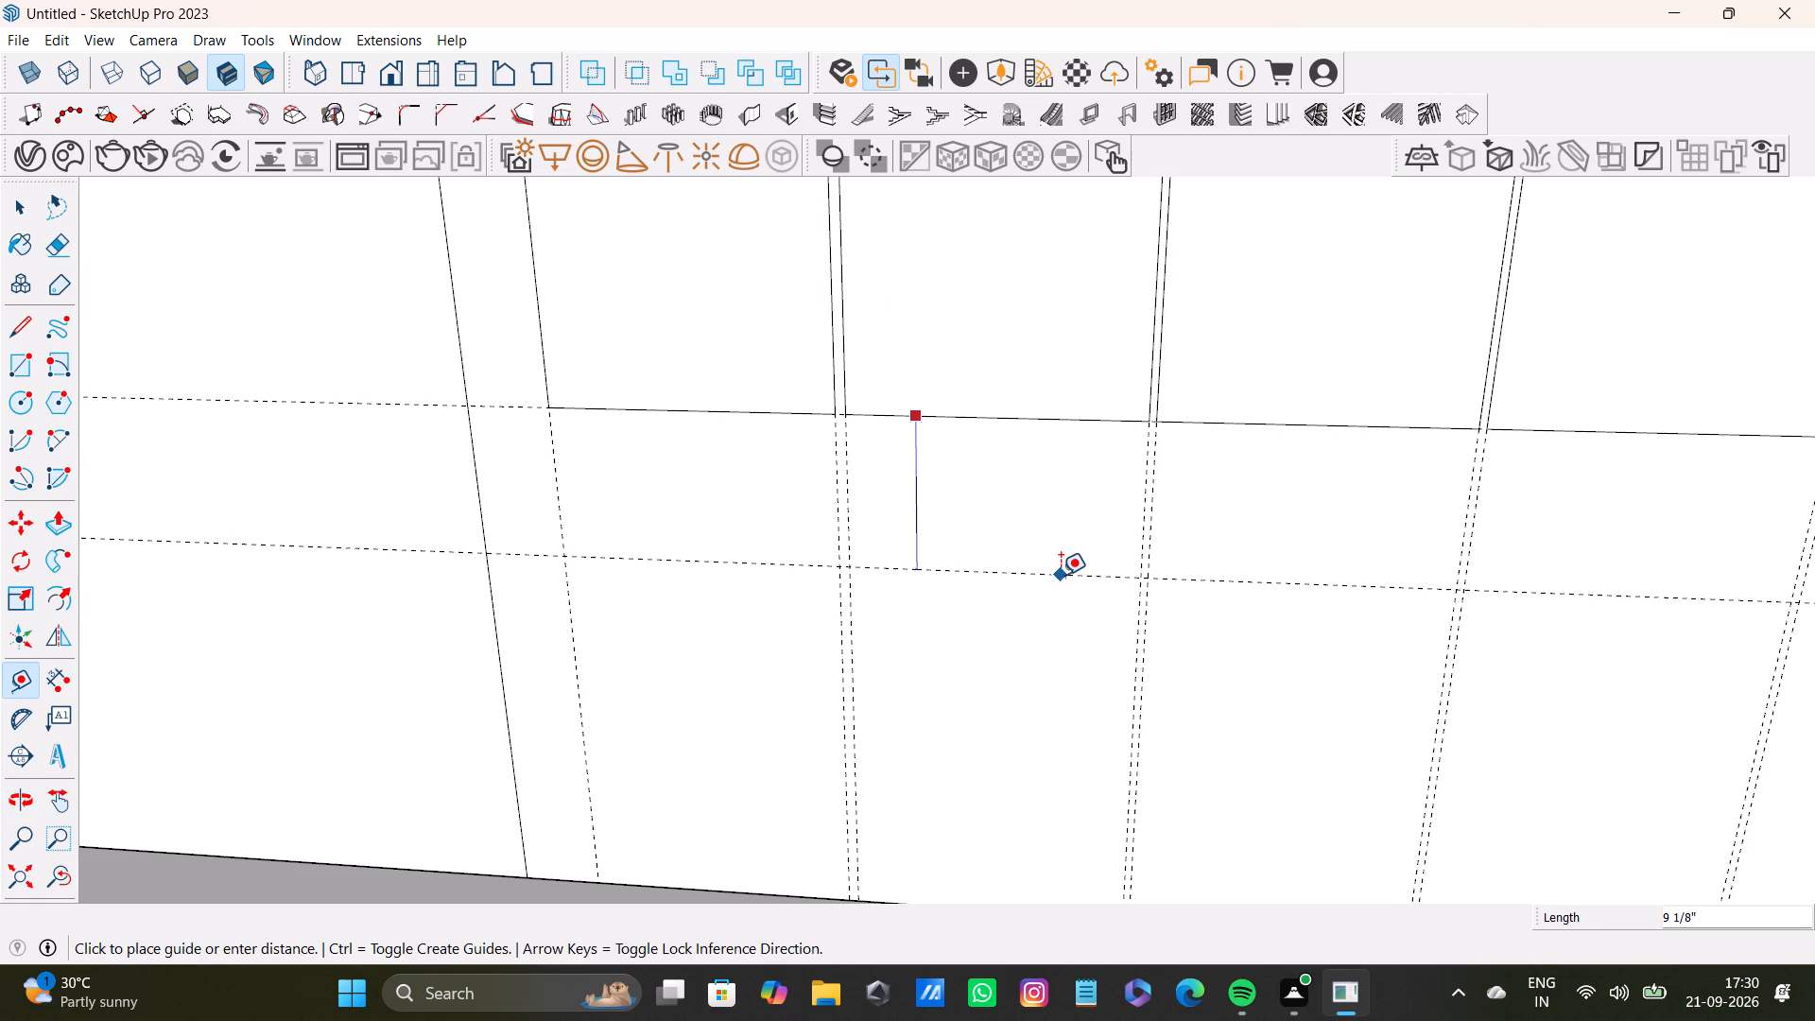
Draw a downward arc across the bottom edge of the window wall's second panel, bulging to the guide below it.
key("a")
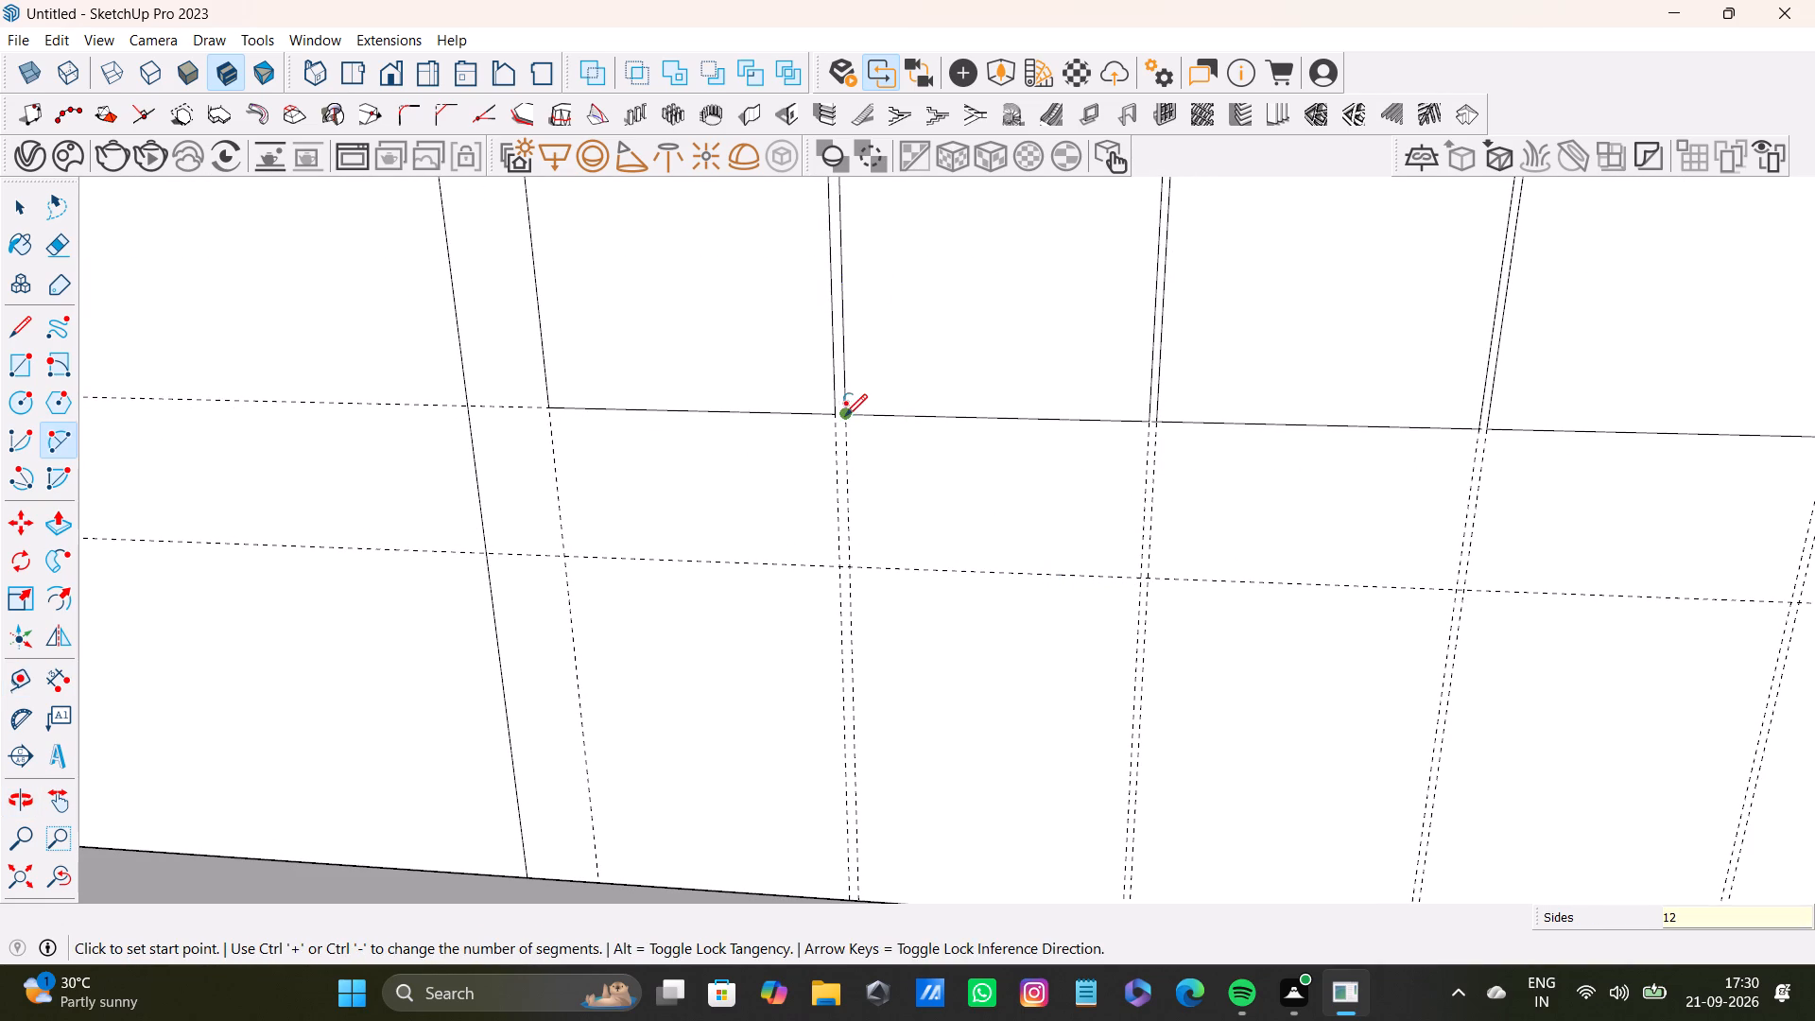
left_click(847, 416)
left_click(1147, 416)
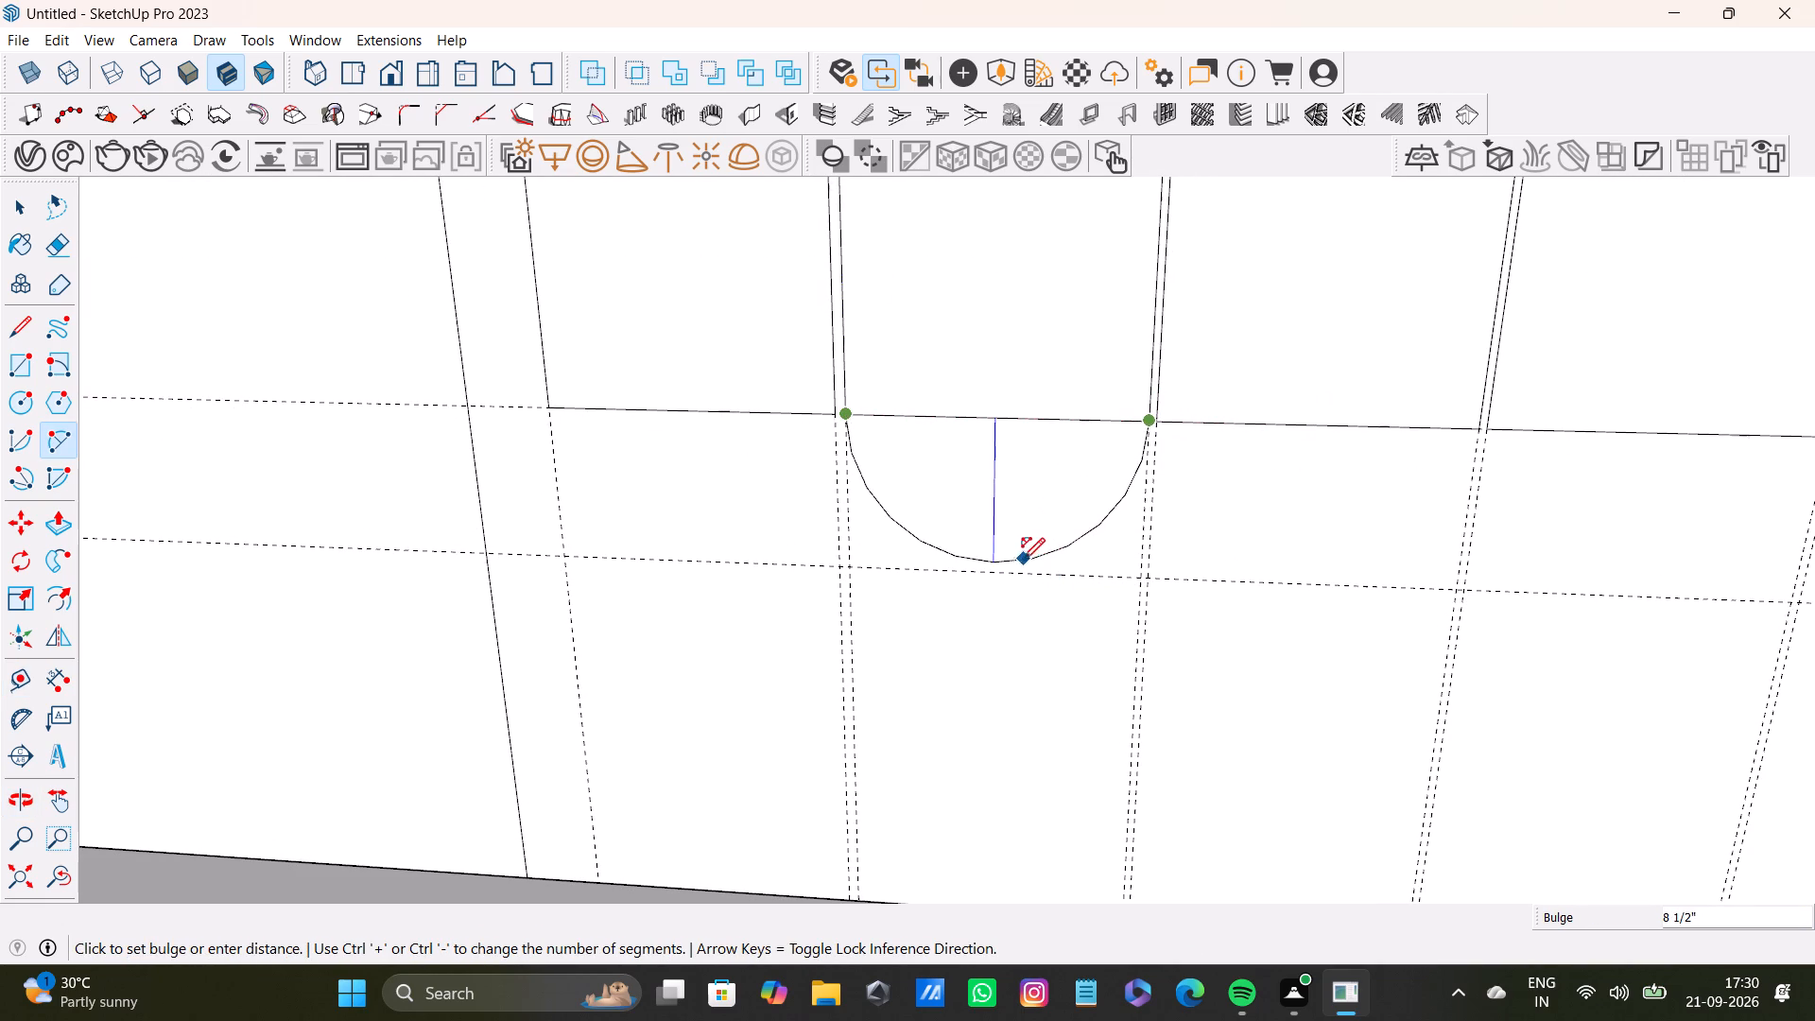
left_click(1022, 568)
Draw an upward arc across the top edge of the window wall's third panel, bulging to the arc-crown guide.
scroll(1035, 554, "down", 4)
middle_click_drag(1153, 483, 1097, 629, "shift")
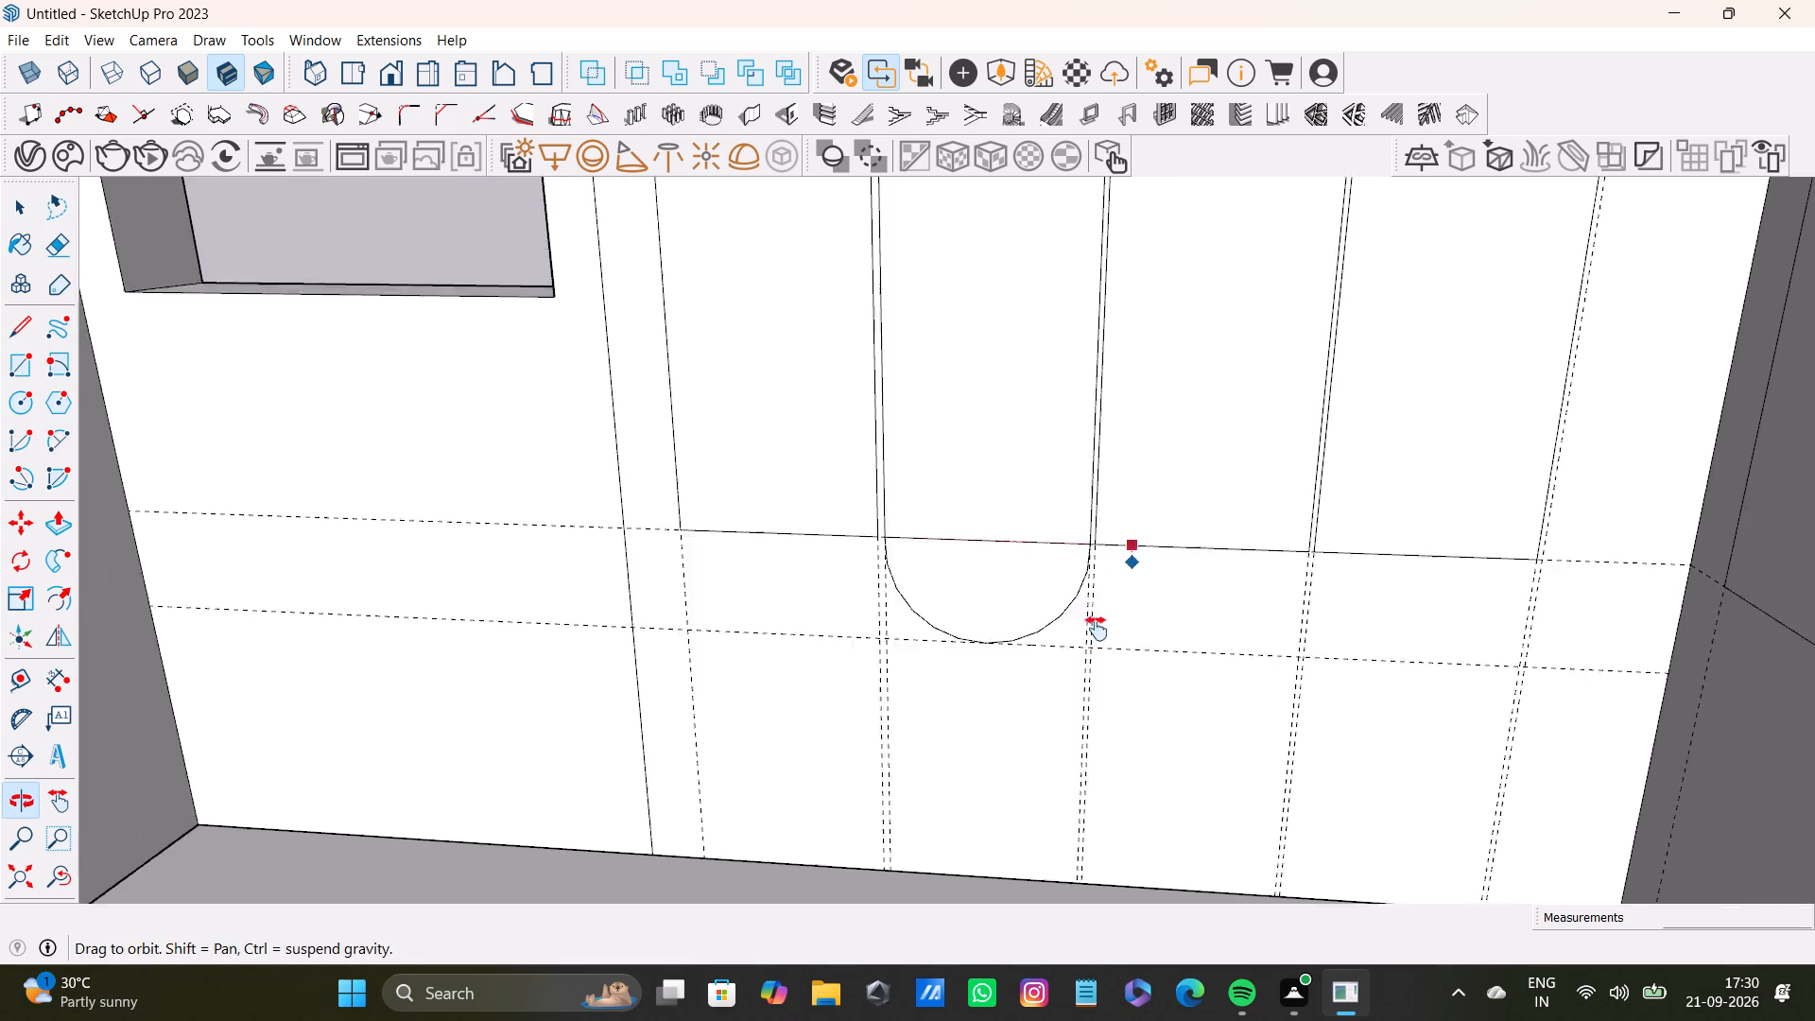
middle_click_drag(1097, 629, 1058, 792, "shift")
scroll(1016, 637, "down", 4)
middle_click_drag(1063, 534, 786, 859, "shift")
left_click(57, 868)
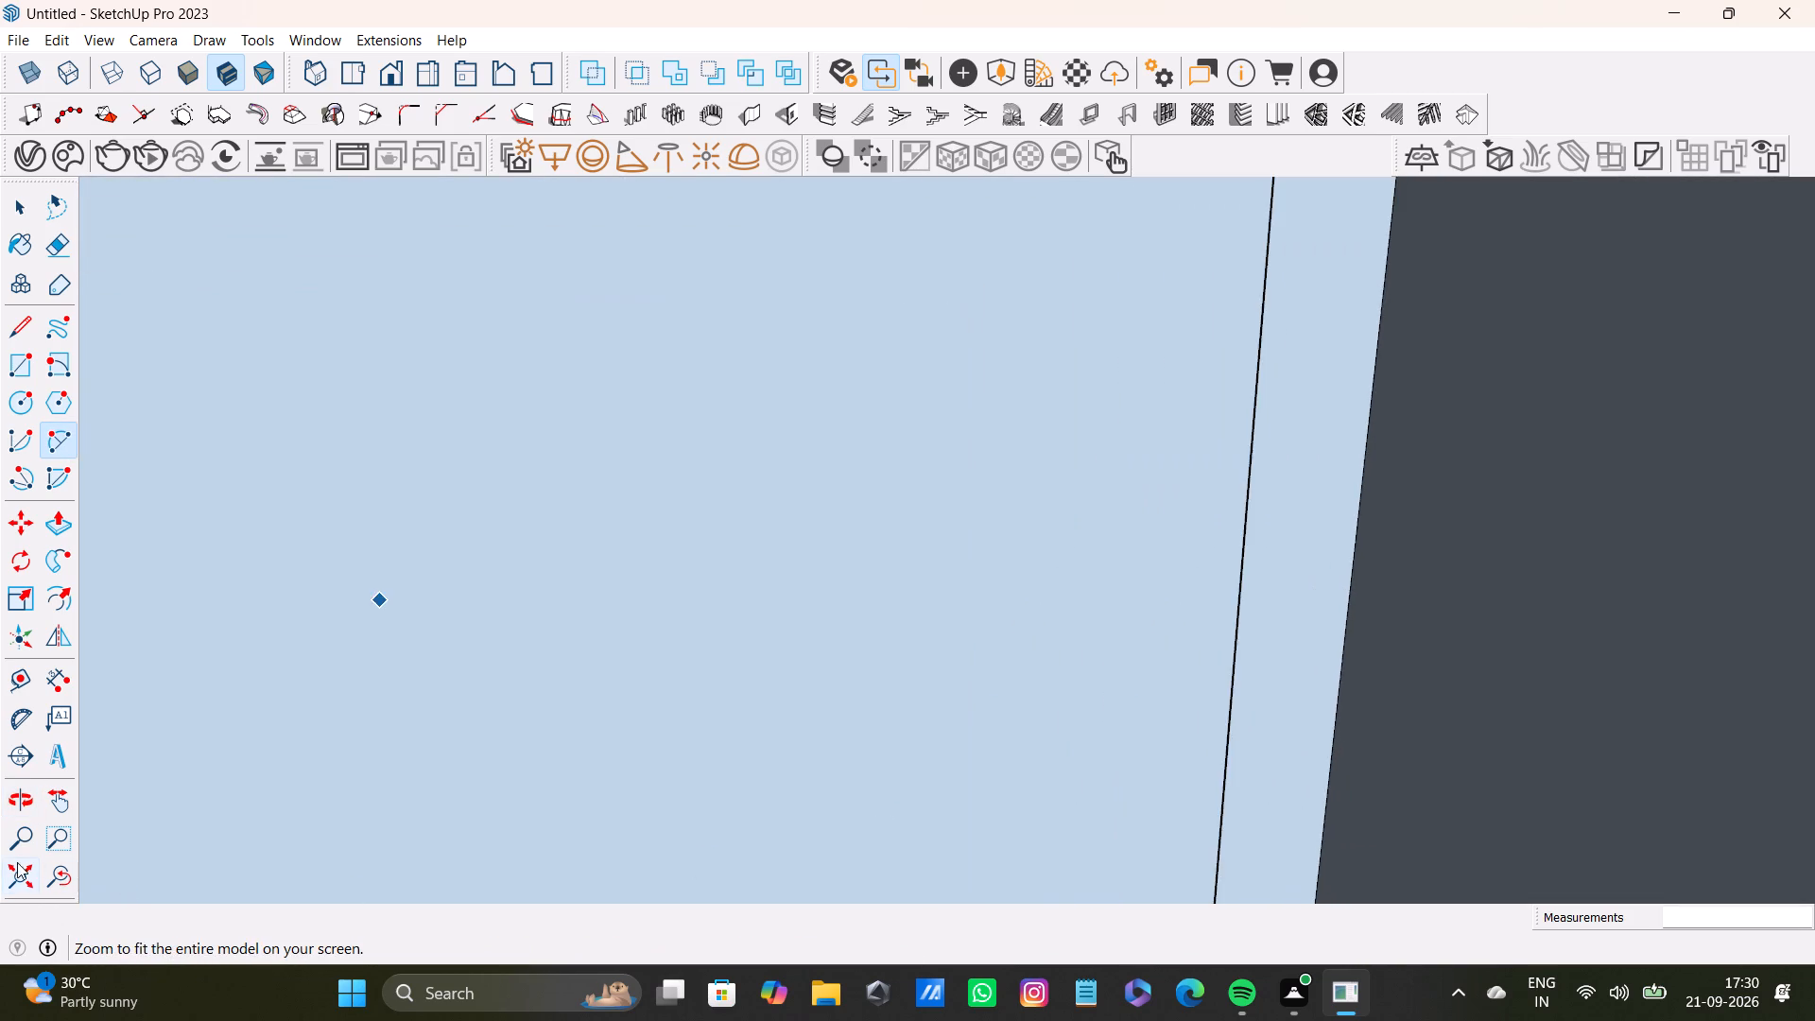
left_click(12, 862)
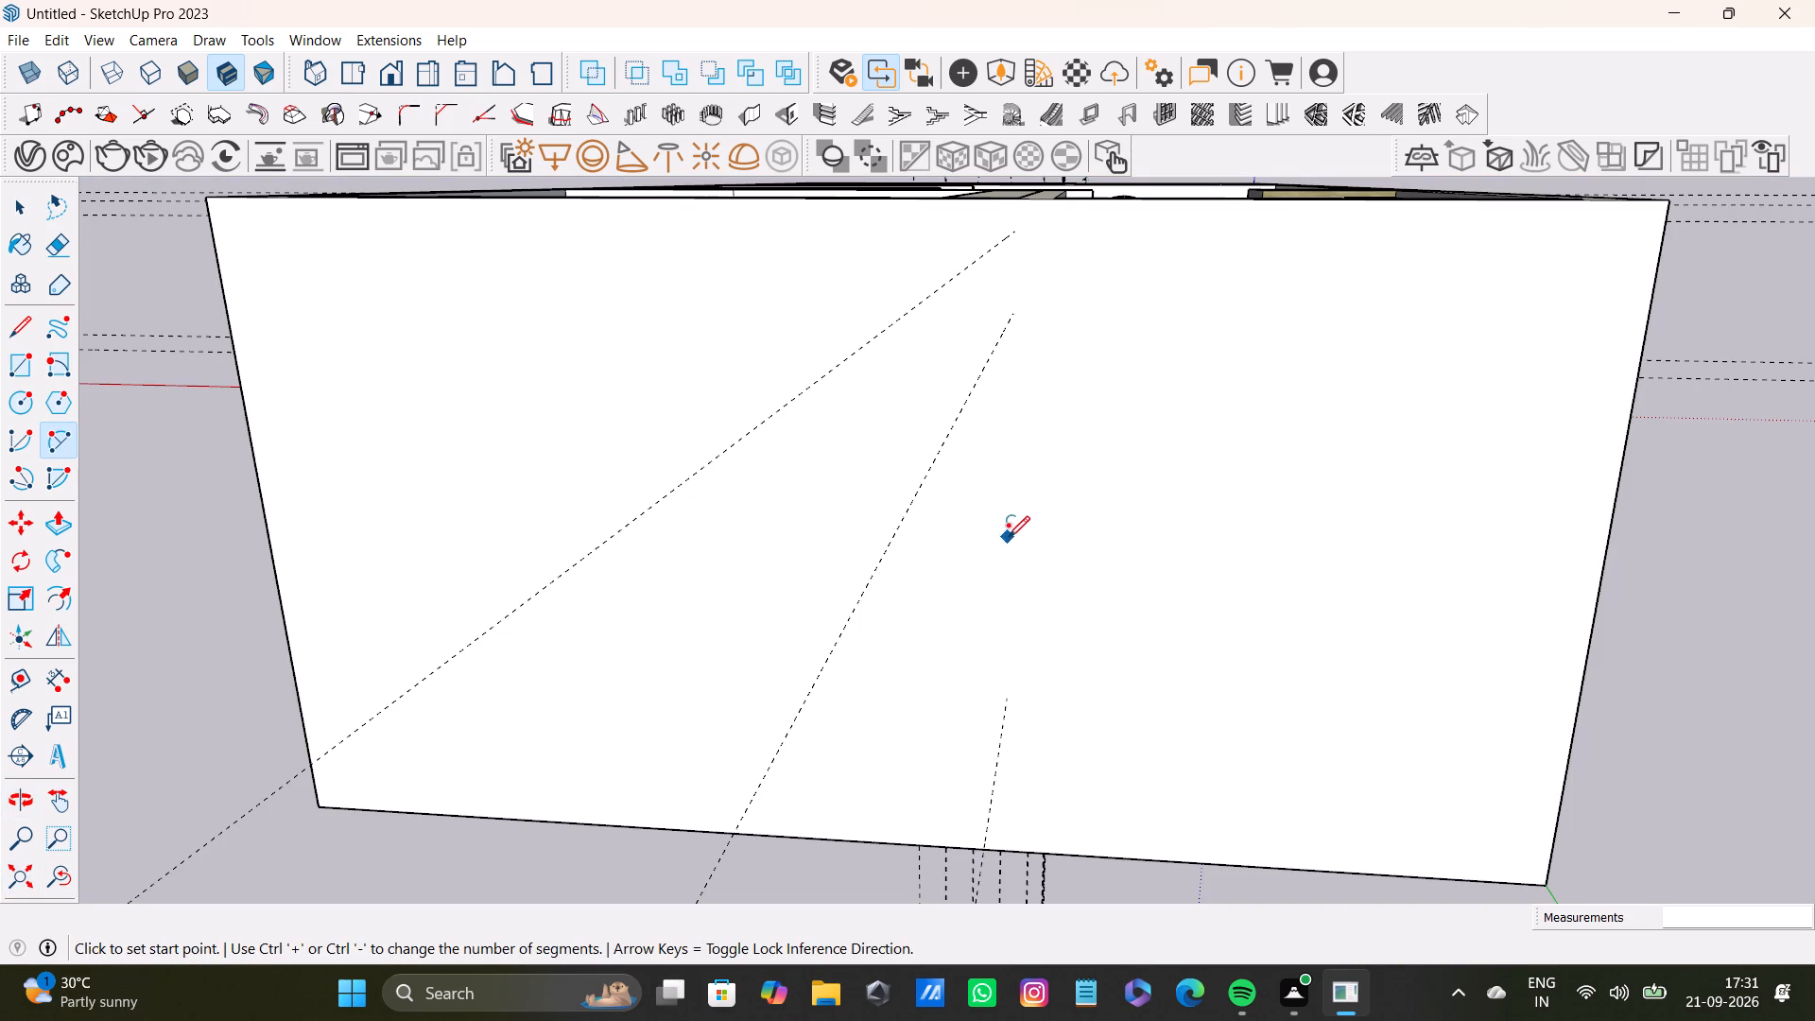
middle_click_drag(1016, 536, 1164, 674)
scroll(982, 372, "down", 3)
middle_click_drag(935, 320, 940, 772, "shift")
scroll(848, 561, "up", 9)
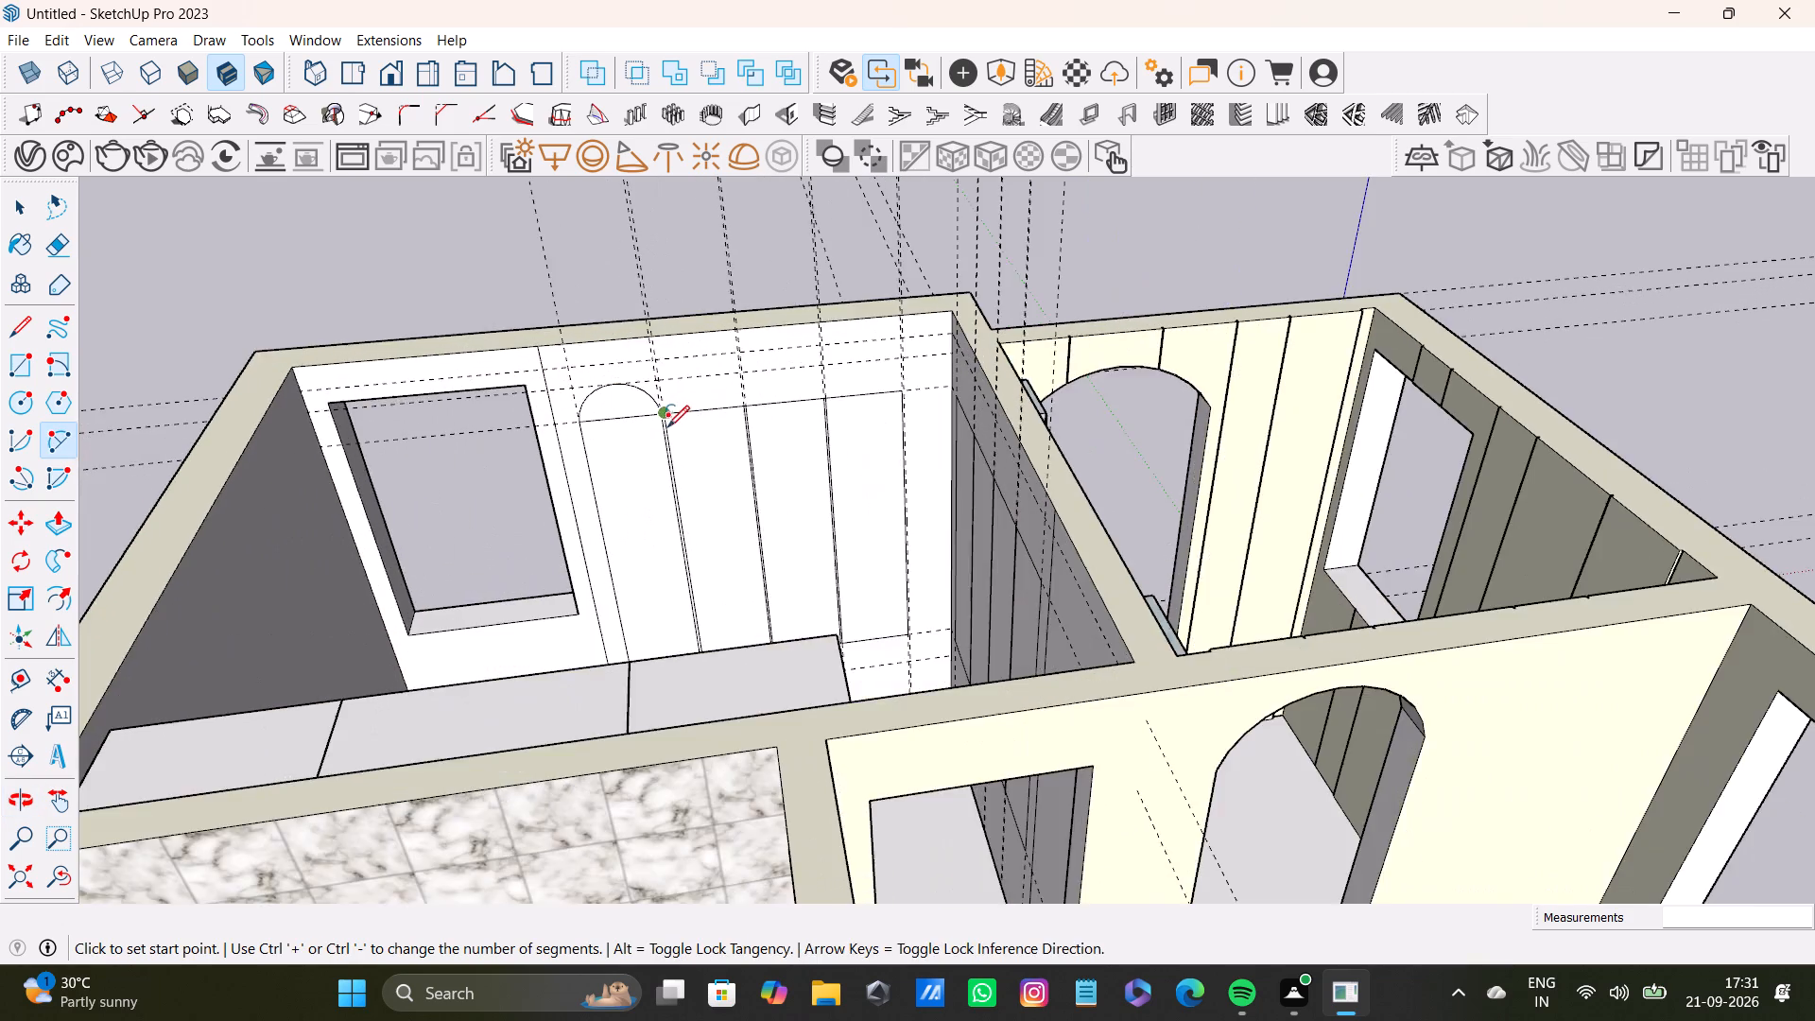
middle_click_drag(676, 434, 829, 528, "shift")
scroll(839, 550, "up", 12)
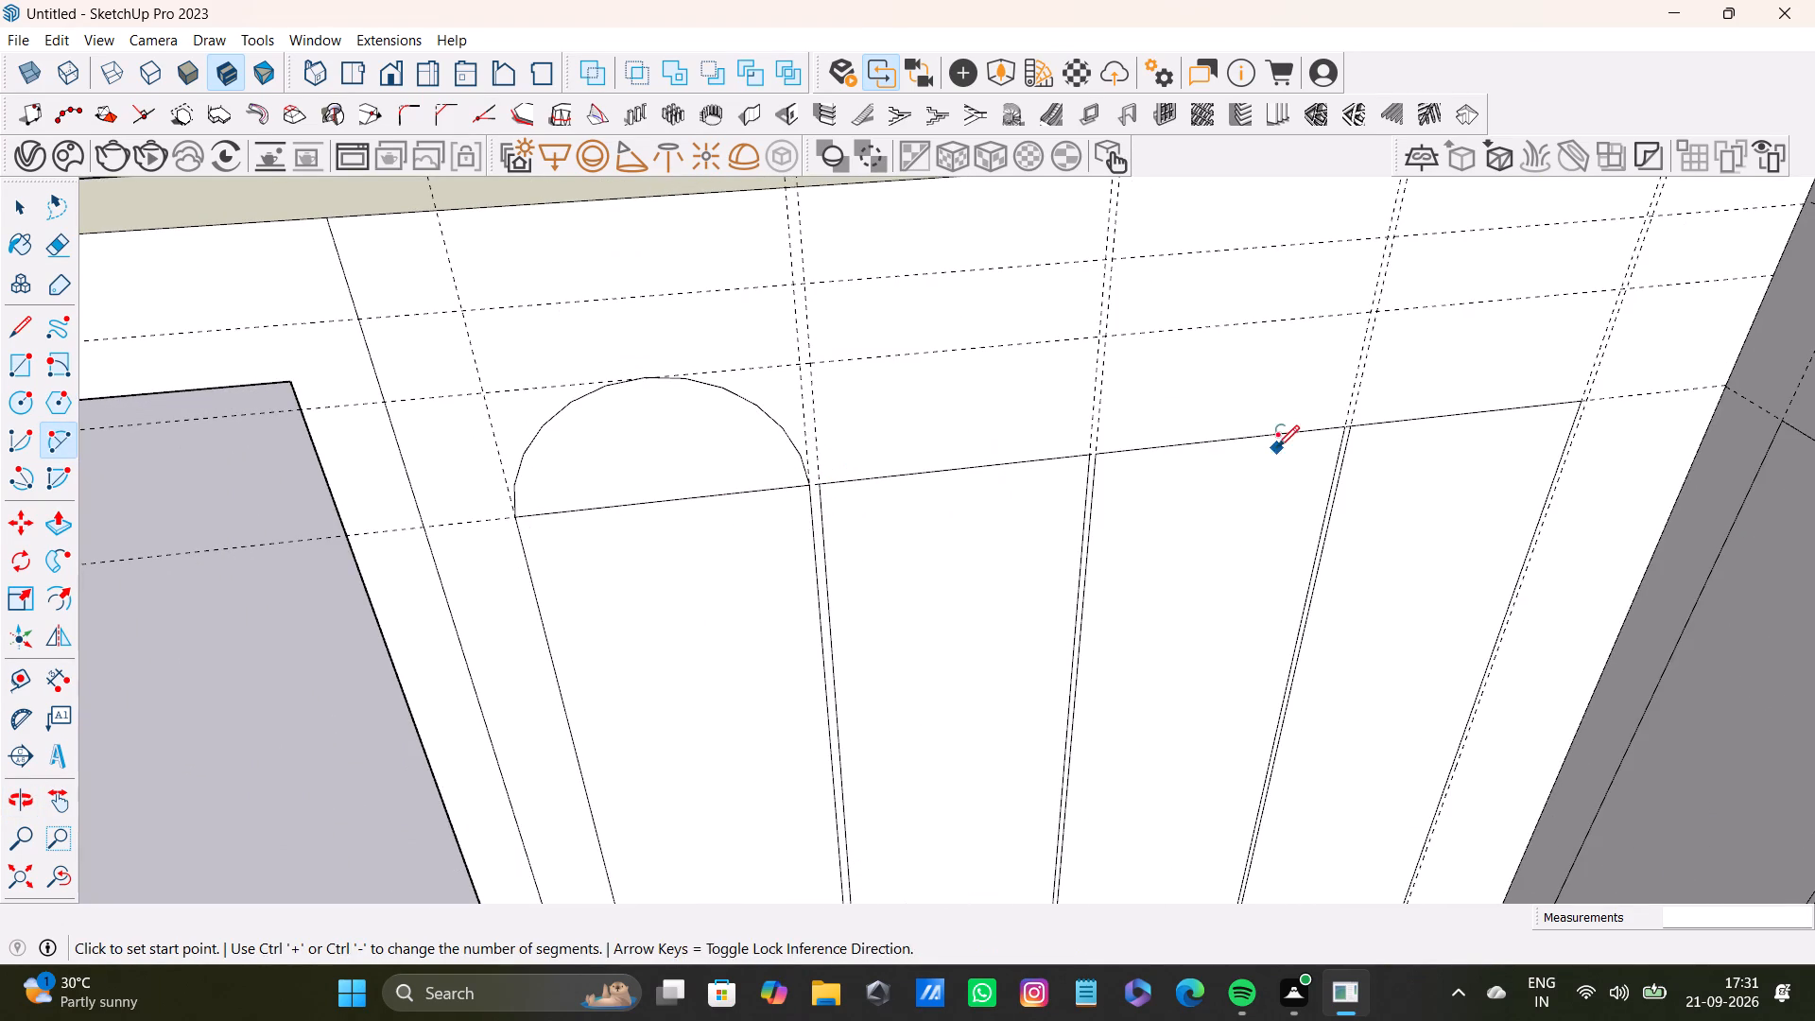
left_click(1096, 451)
left_click(1345, 424)
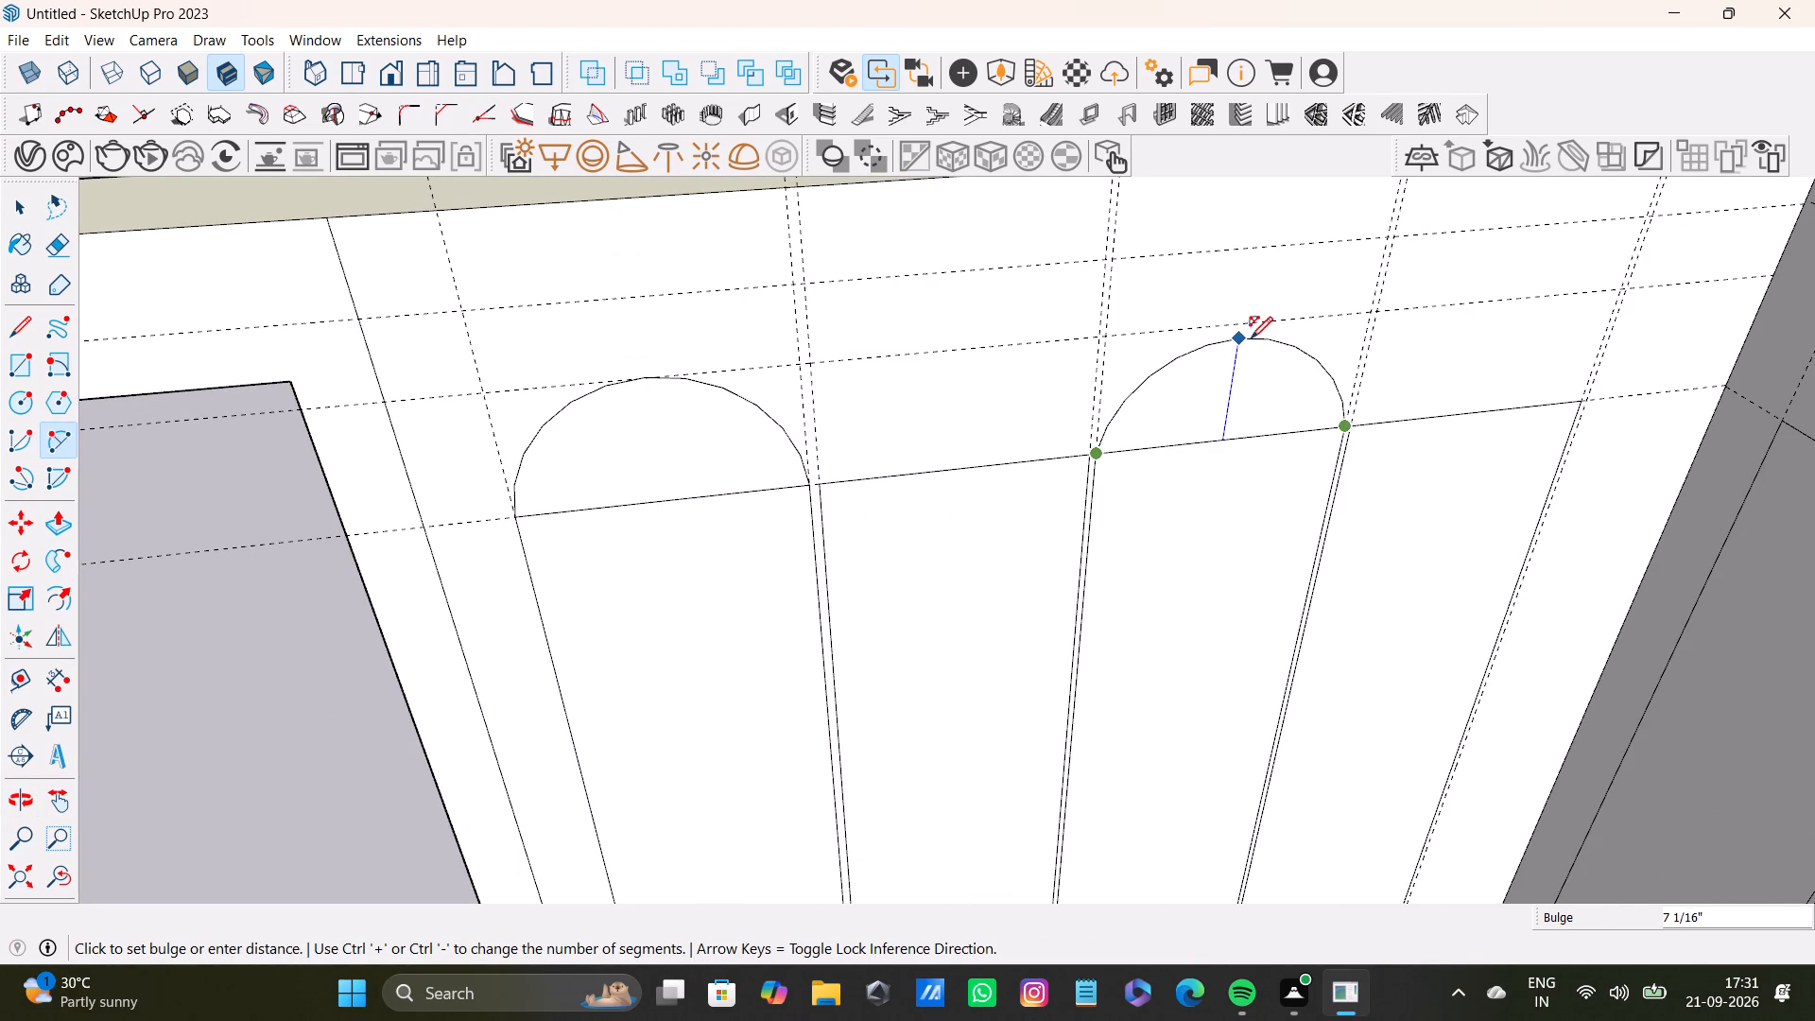
left_click(1252, 326)
Draw a downward arc across the bottom edge of the window wall's fourth panel, bulging to the lower guide.
scroll(1242, 350, "down", 3)
middle_click_drag(1379, 502, 1020, 418)
middle_click_drag(1009, 551, 982, 651)
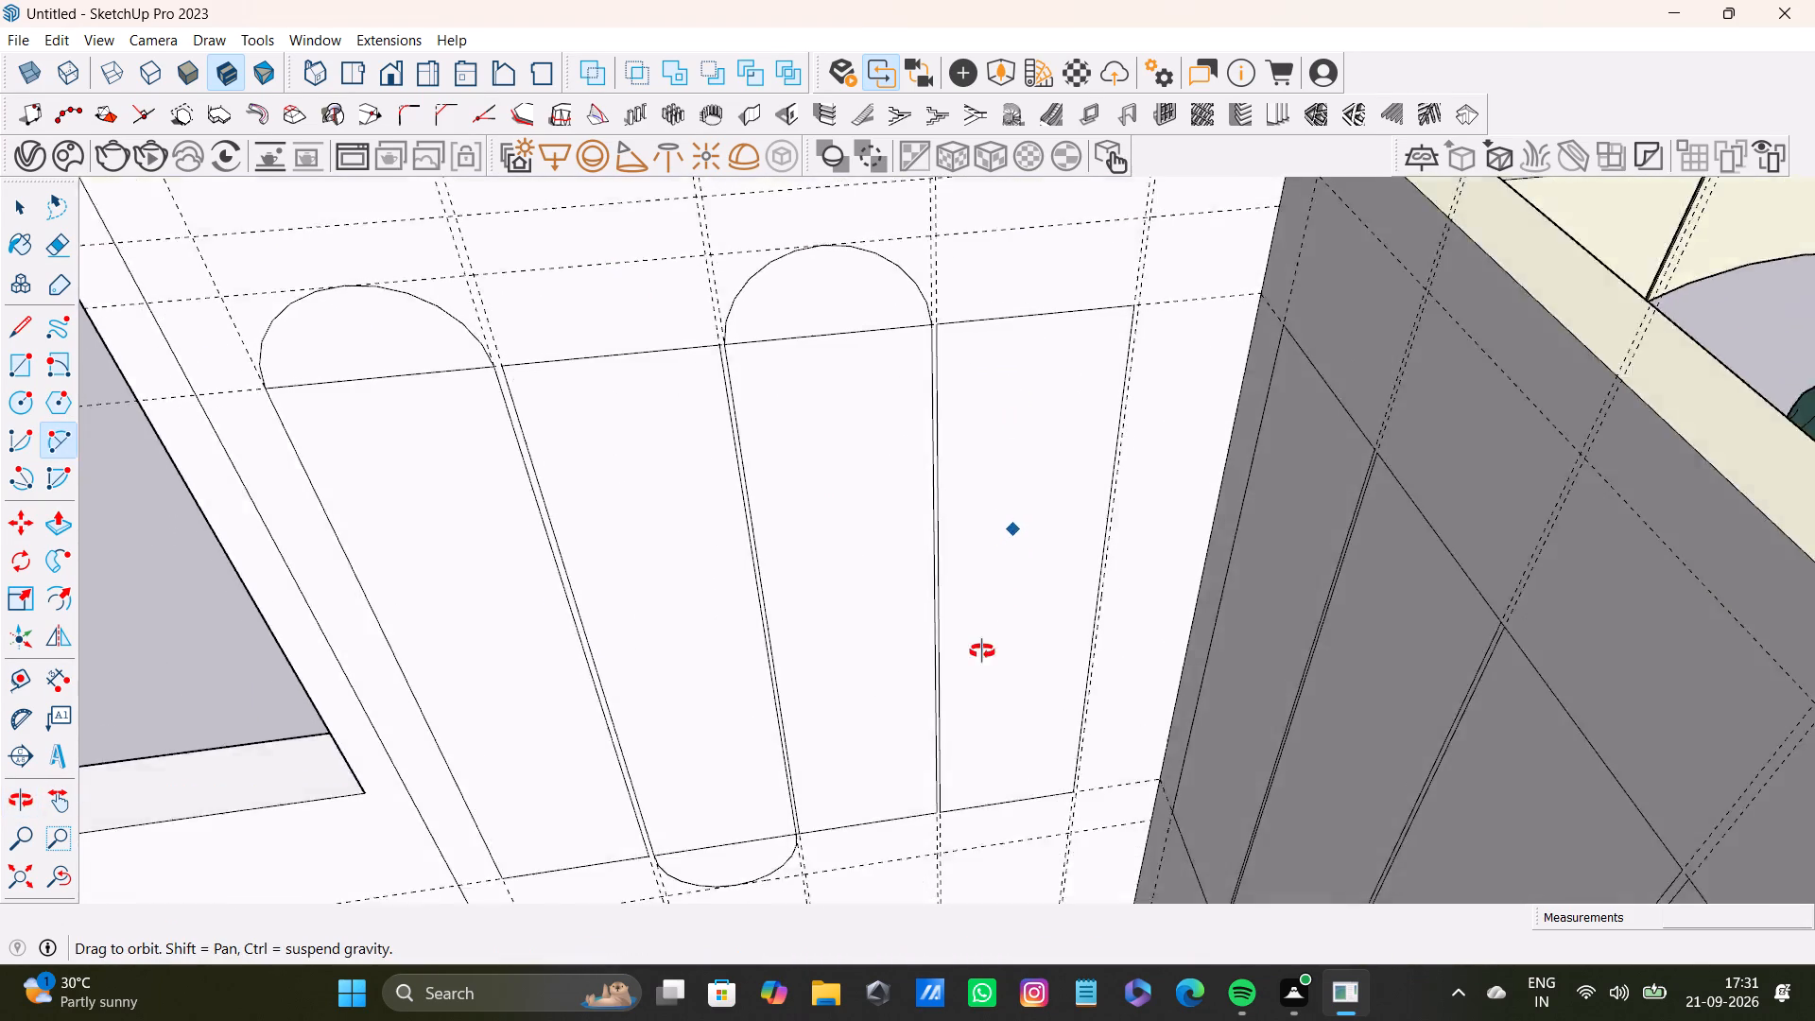
middle_click_drag(982, 651, 972, 582)
scroll(968, 644, "up", 3)
middle_click_drag(987, 739, 970, 656)
scroll(939, 684, "up", 7)
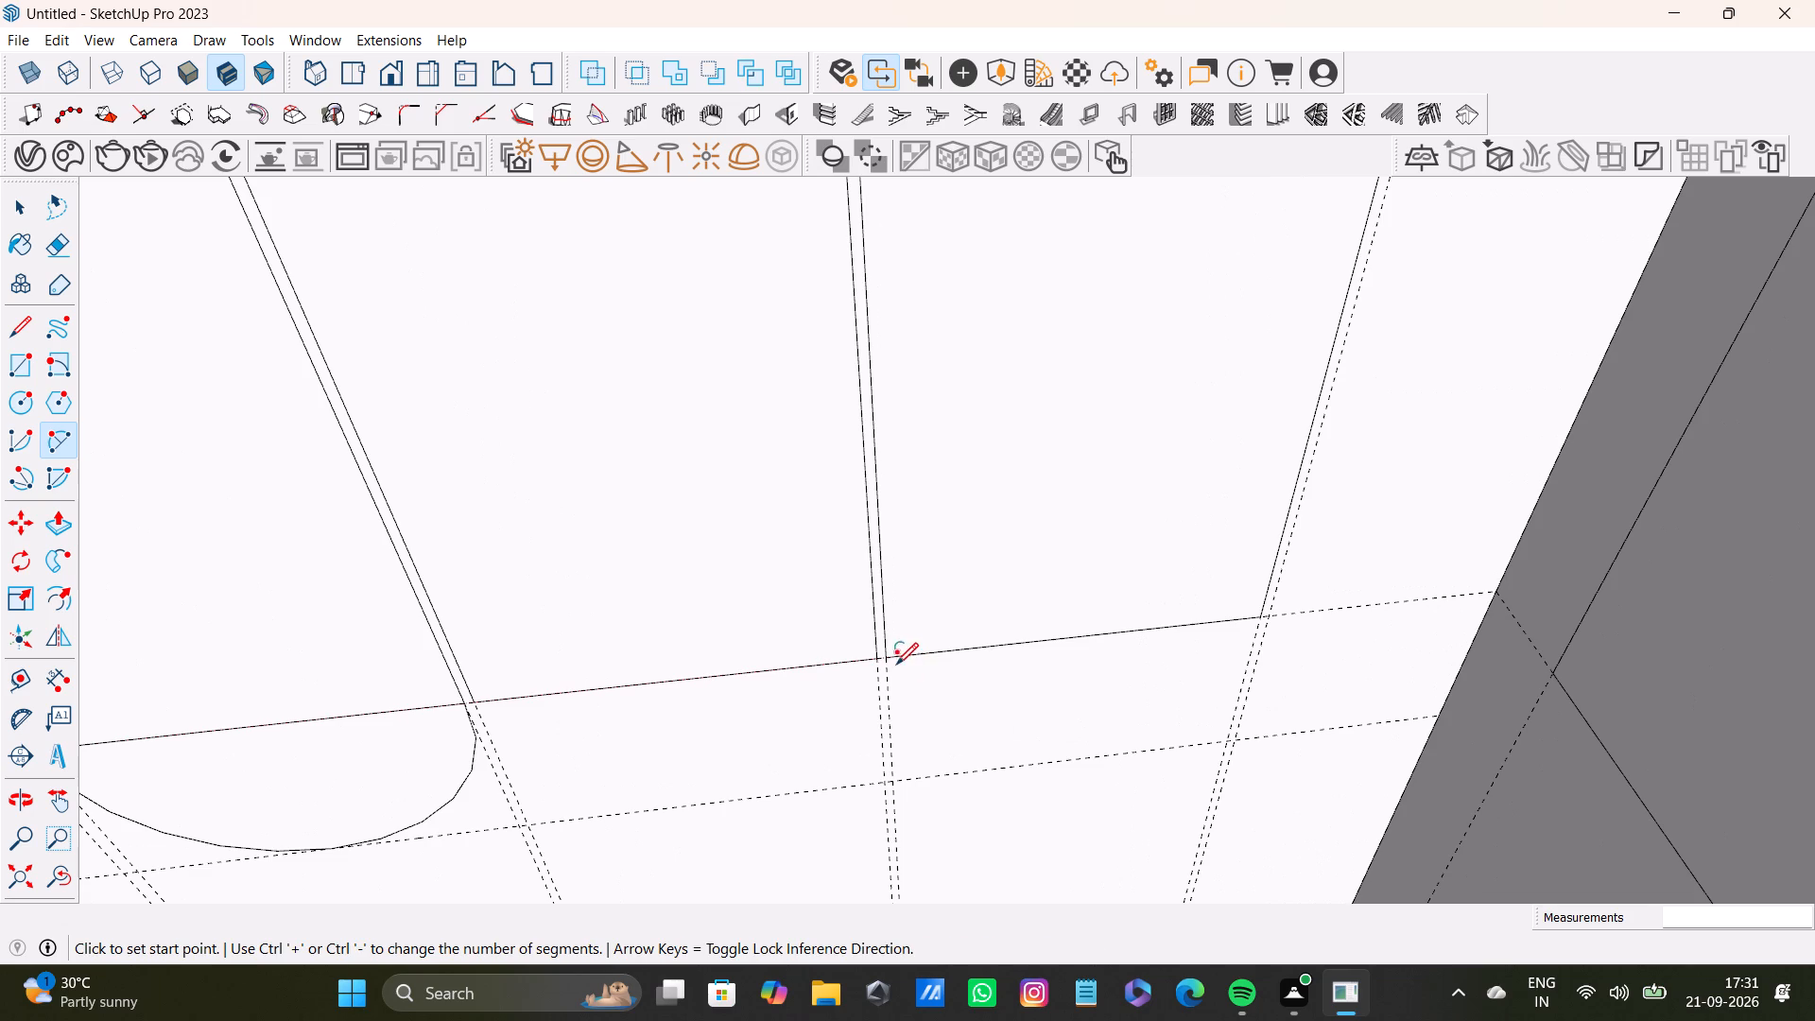
left_click(887, 661)
key("space")
key("r")
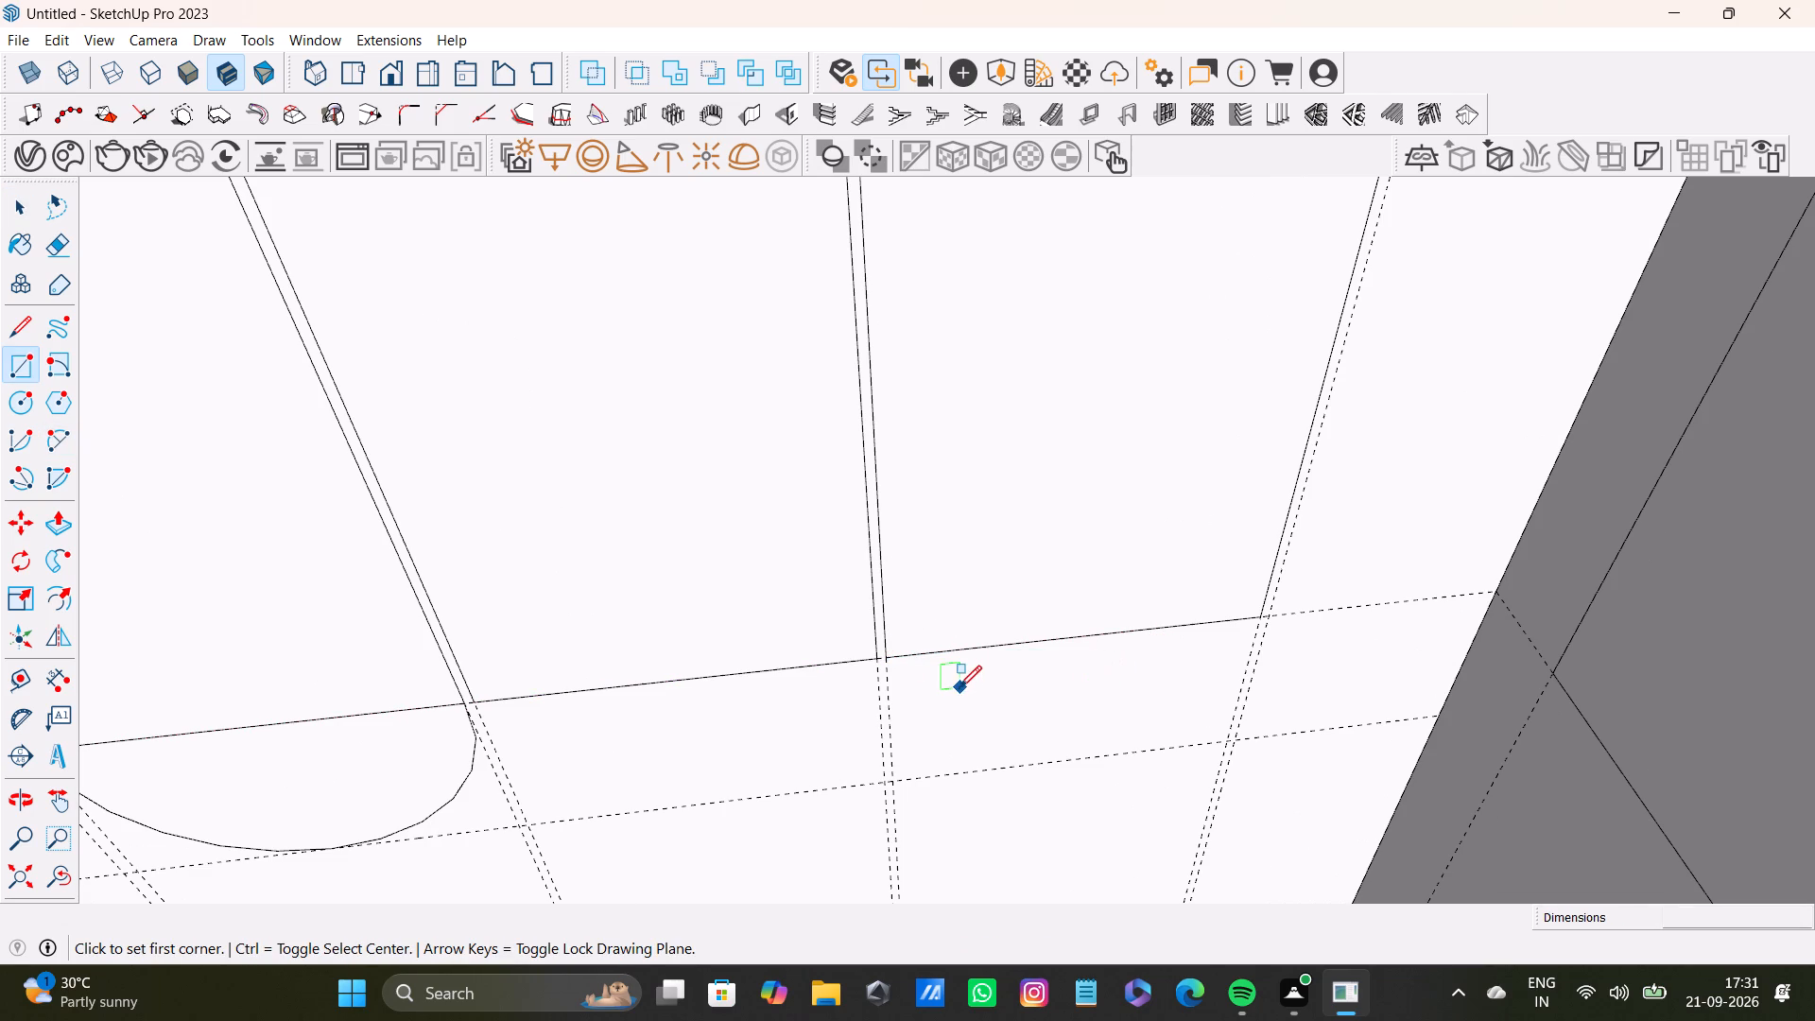
key("a")
scroll(902, 682, "up", 5)
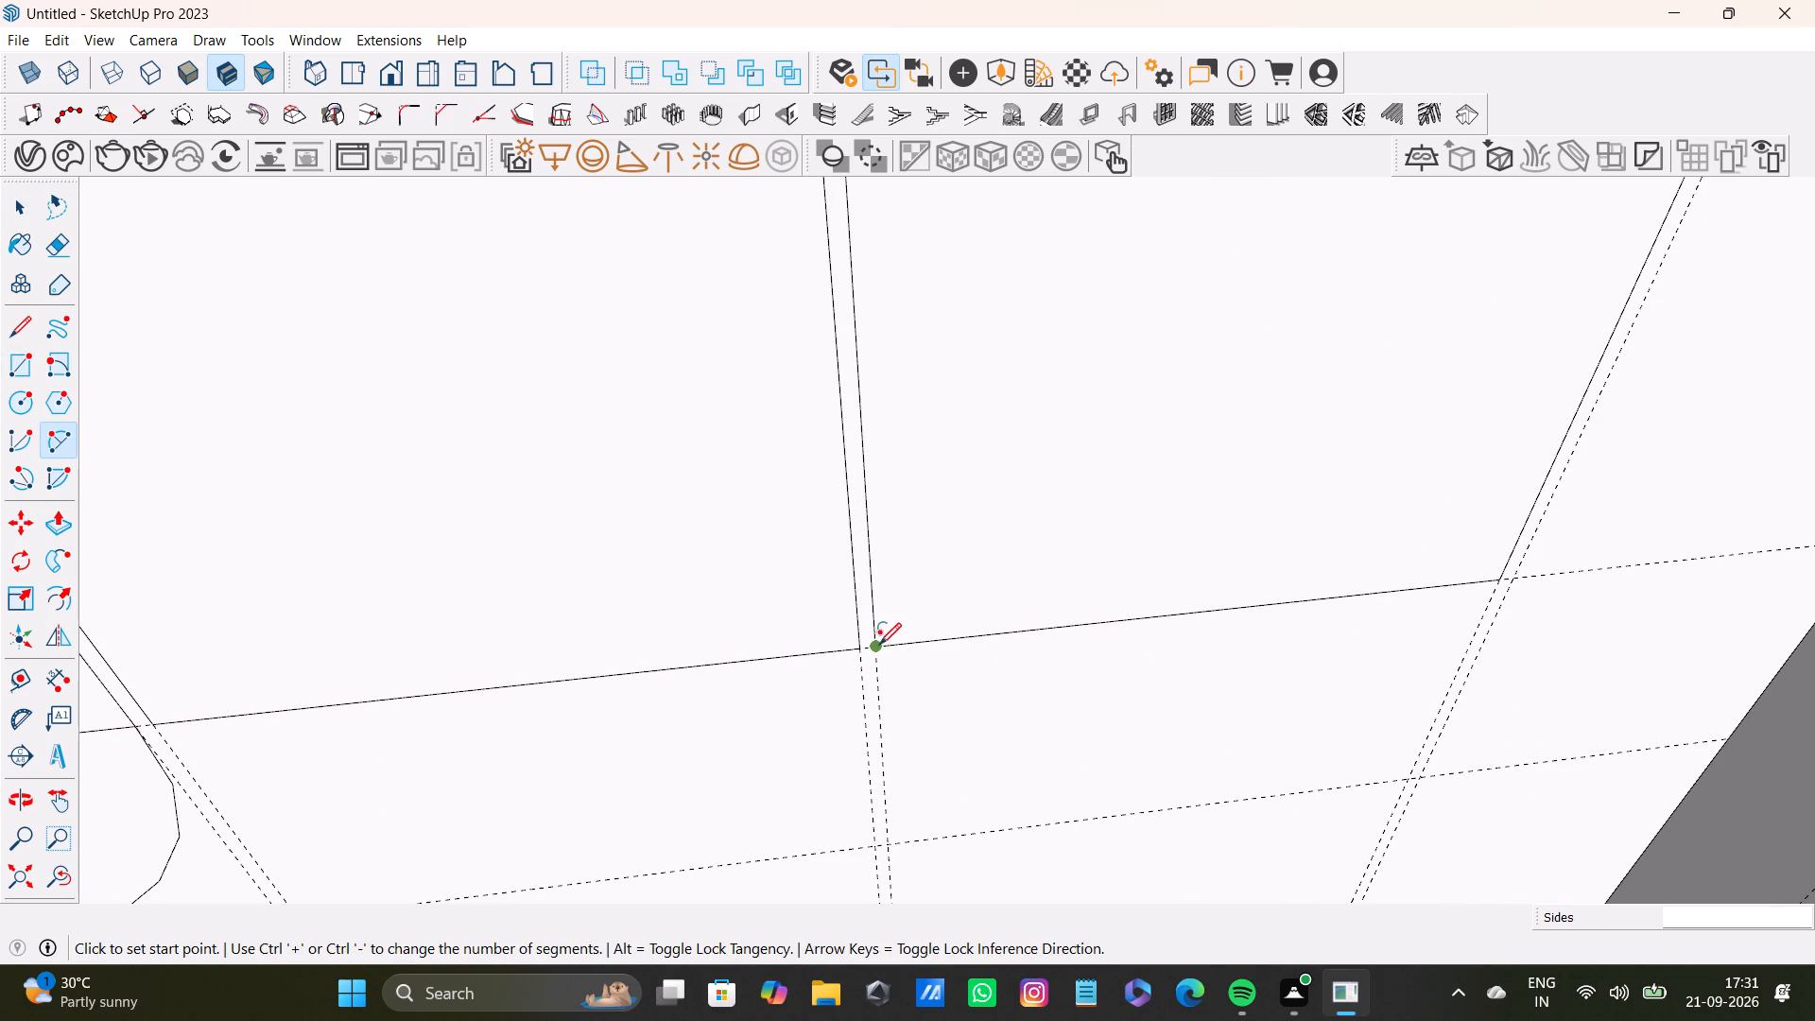
left_click(879, 645)
left_click_drag(1497, 580, 1488, 585)
middle_click_drag(1166, 783, 1159, 600)
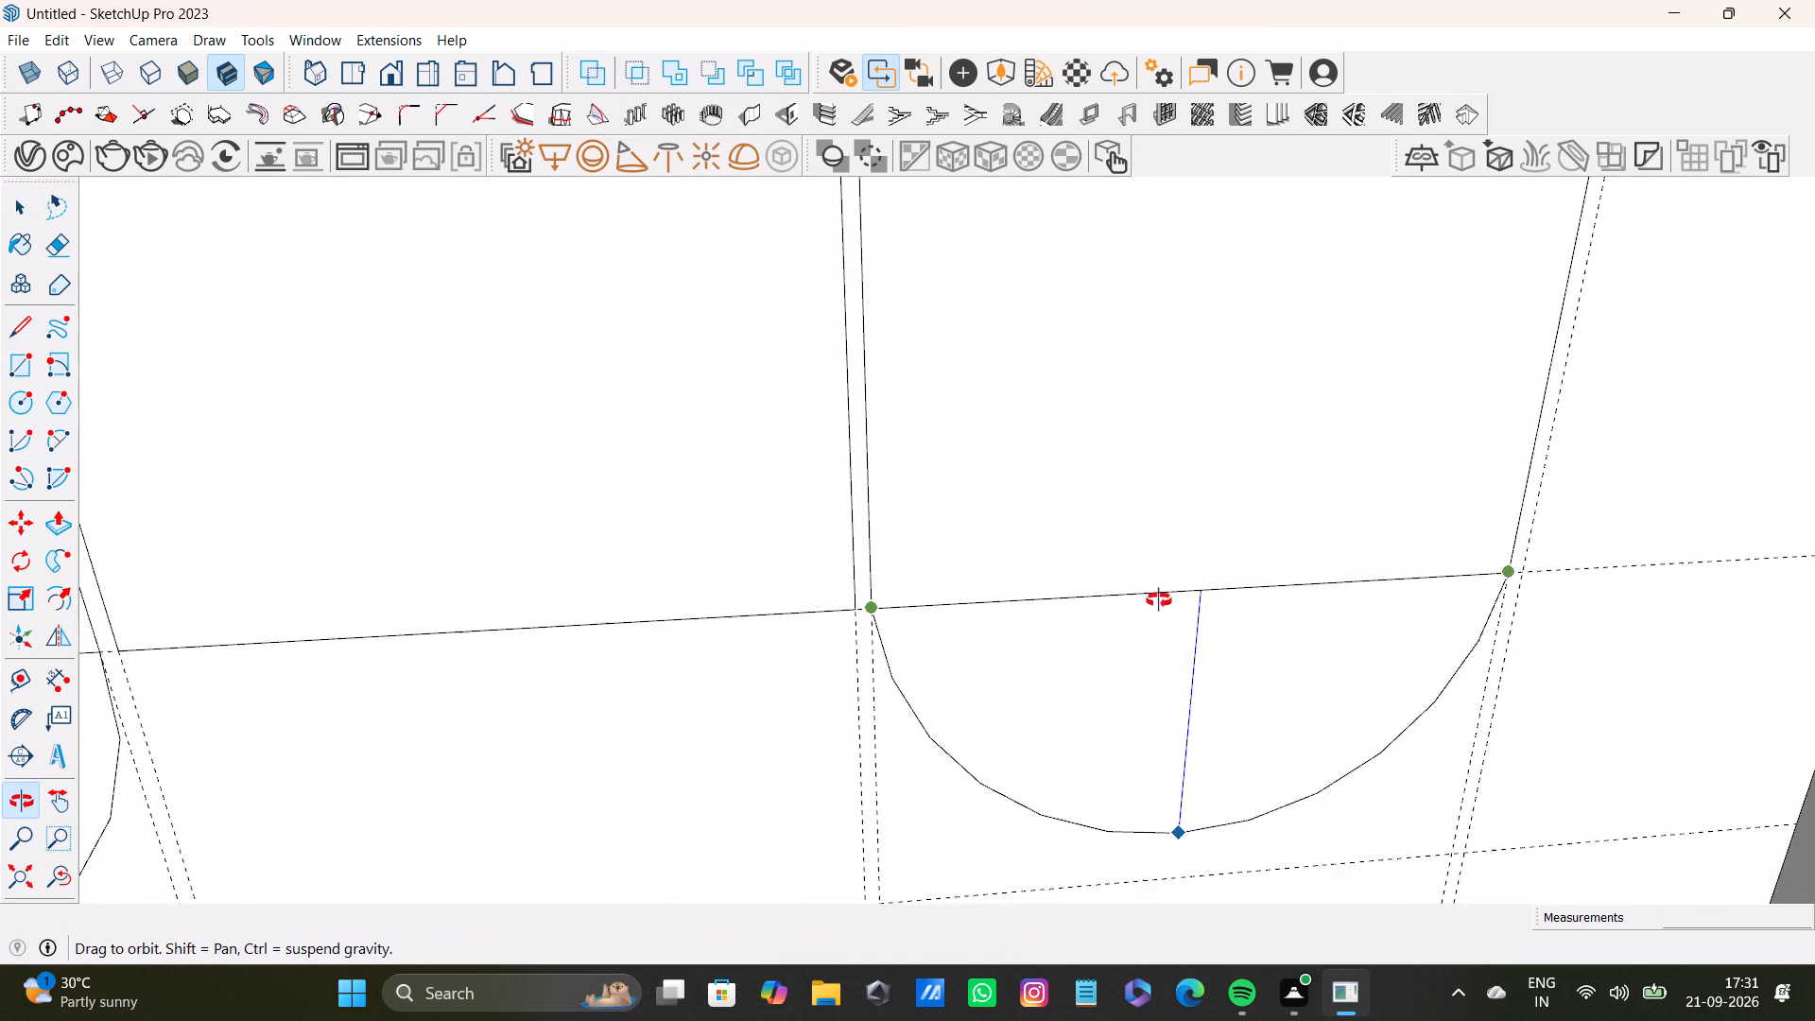
middle_click_drag(1159, 600, 1182, 508)
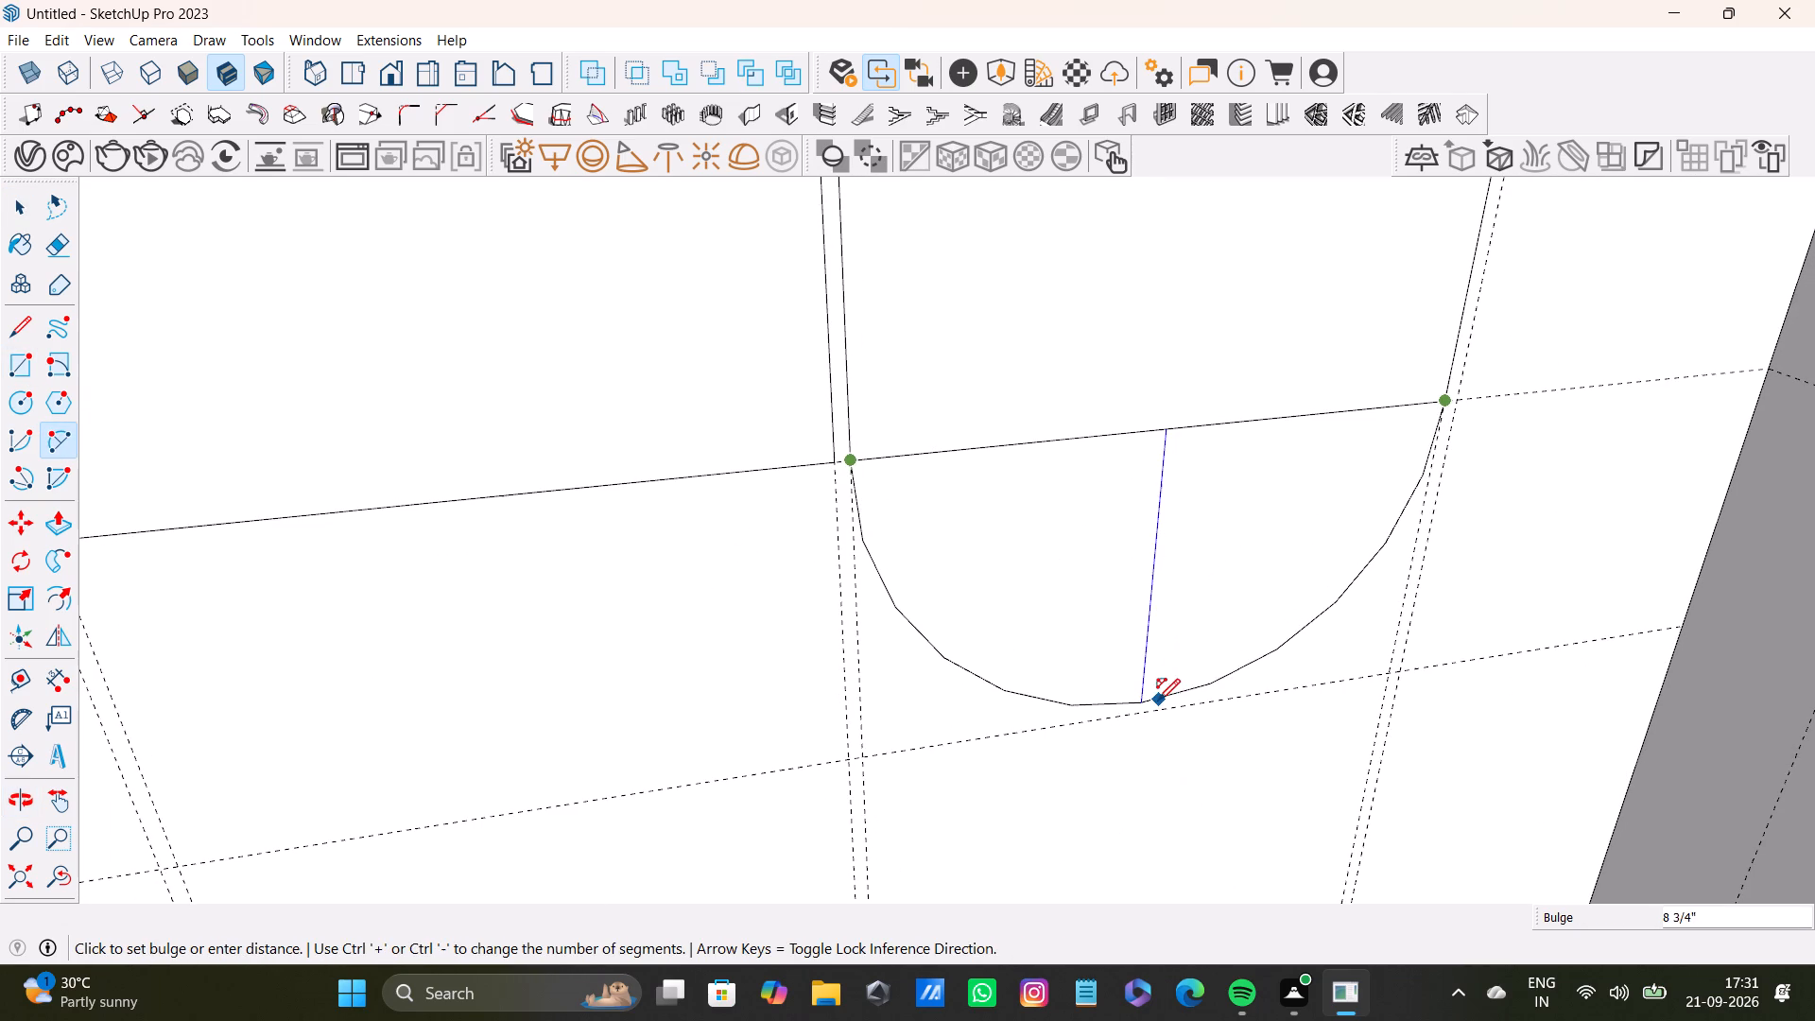
left_click(1158, 705)
scroll(1159, 704, "down", 4)
middle_click_drag(1167, 697, 1305, 741)
scroll(1272, 745, "down", 7)
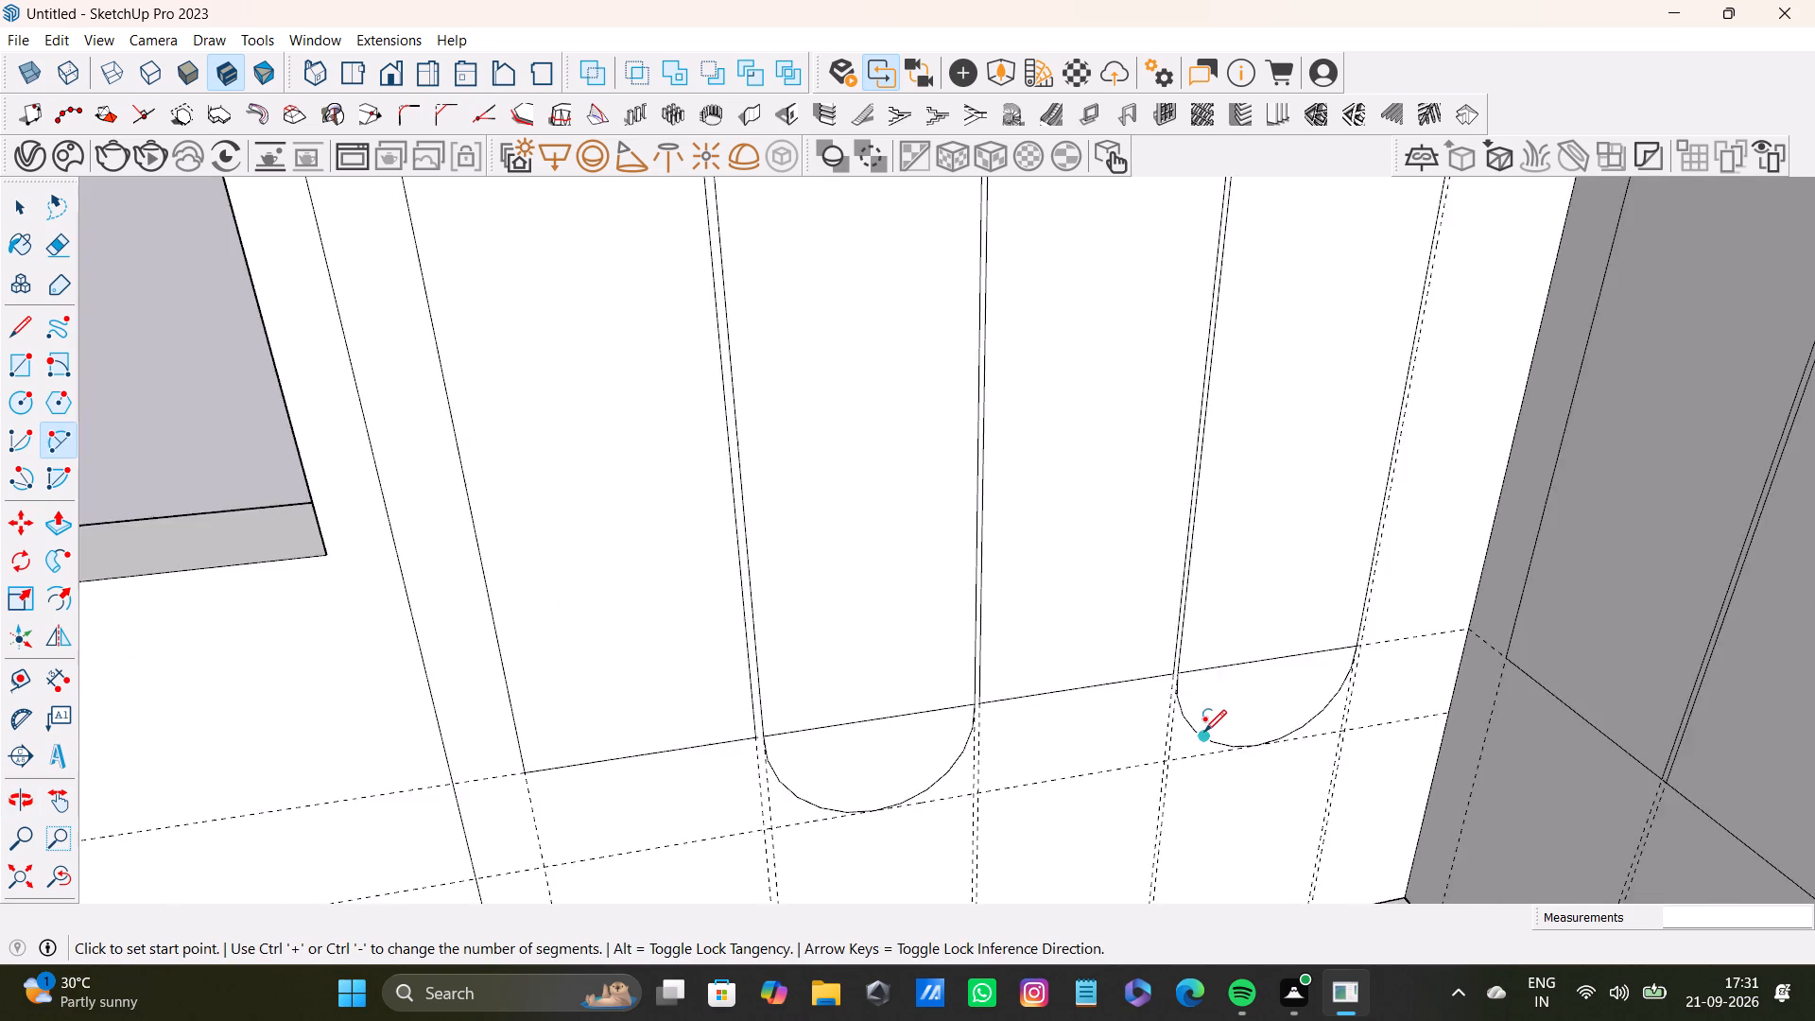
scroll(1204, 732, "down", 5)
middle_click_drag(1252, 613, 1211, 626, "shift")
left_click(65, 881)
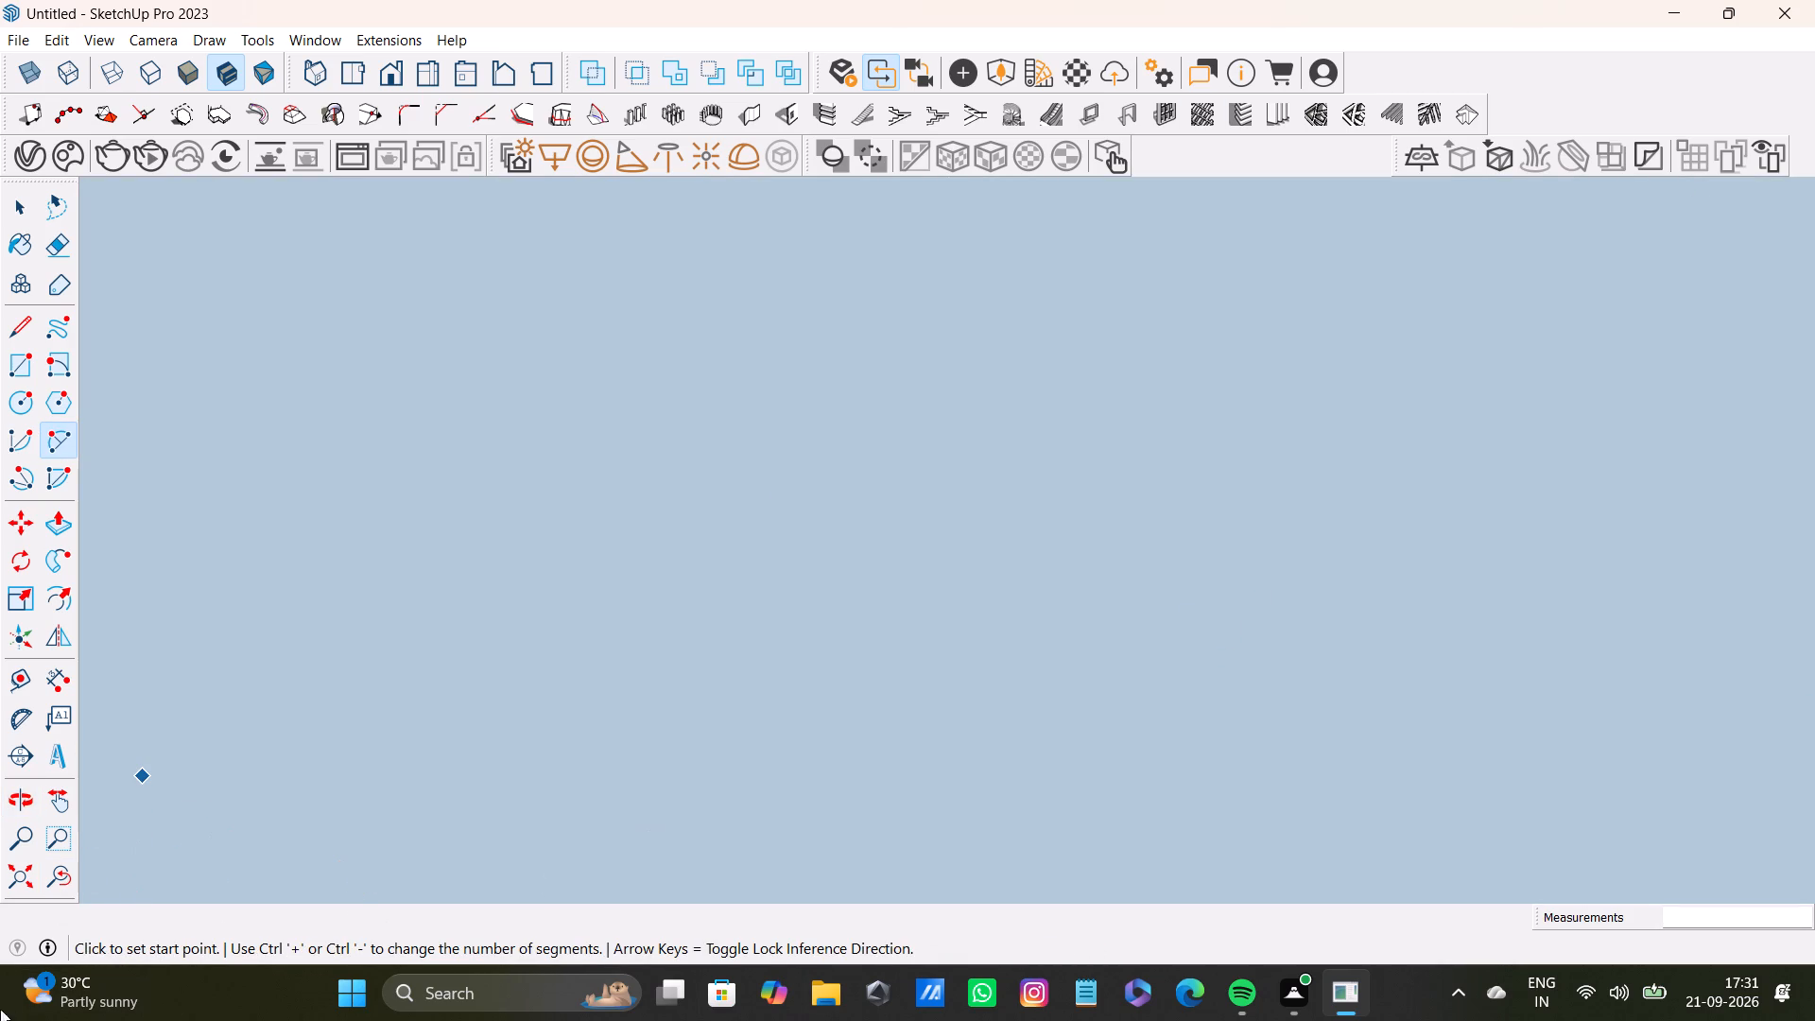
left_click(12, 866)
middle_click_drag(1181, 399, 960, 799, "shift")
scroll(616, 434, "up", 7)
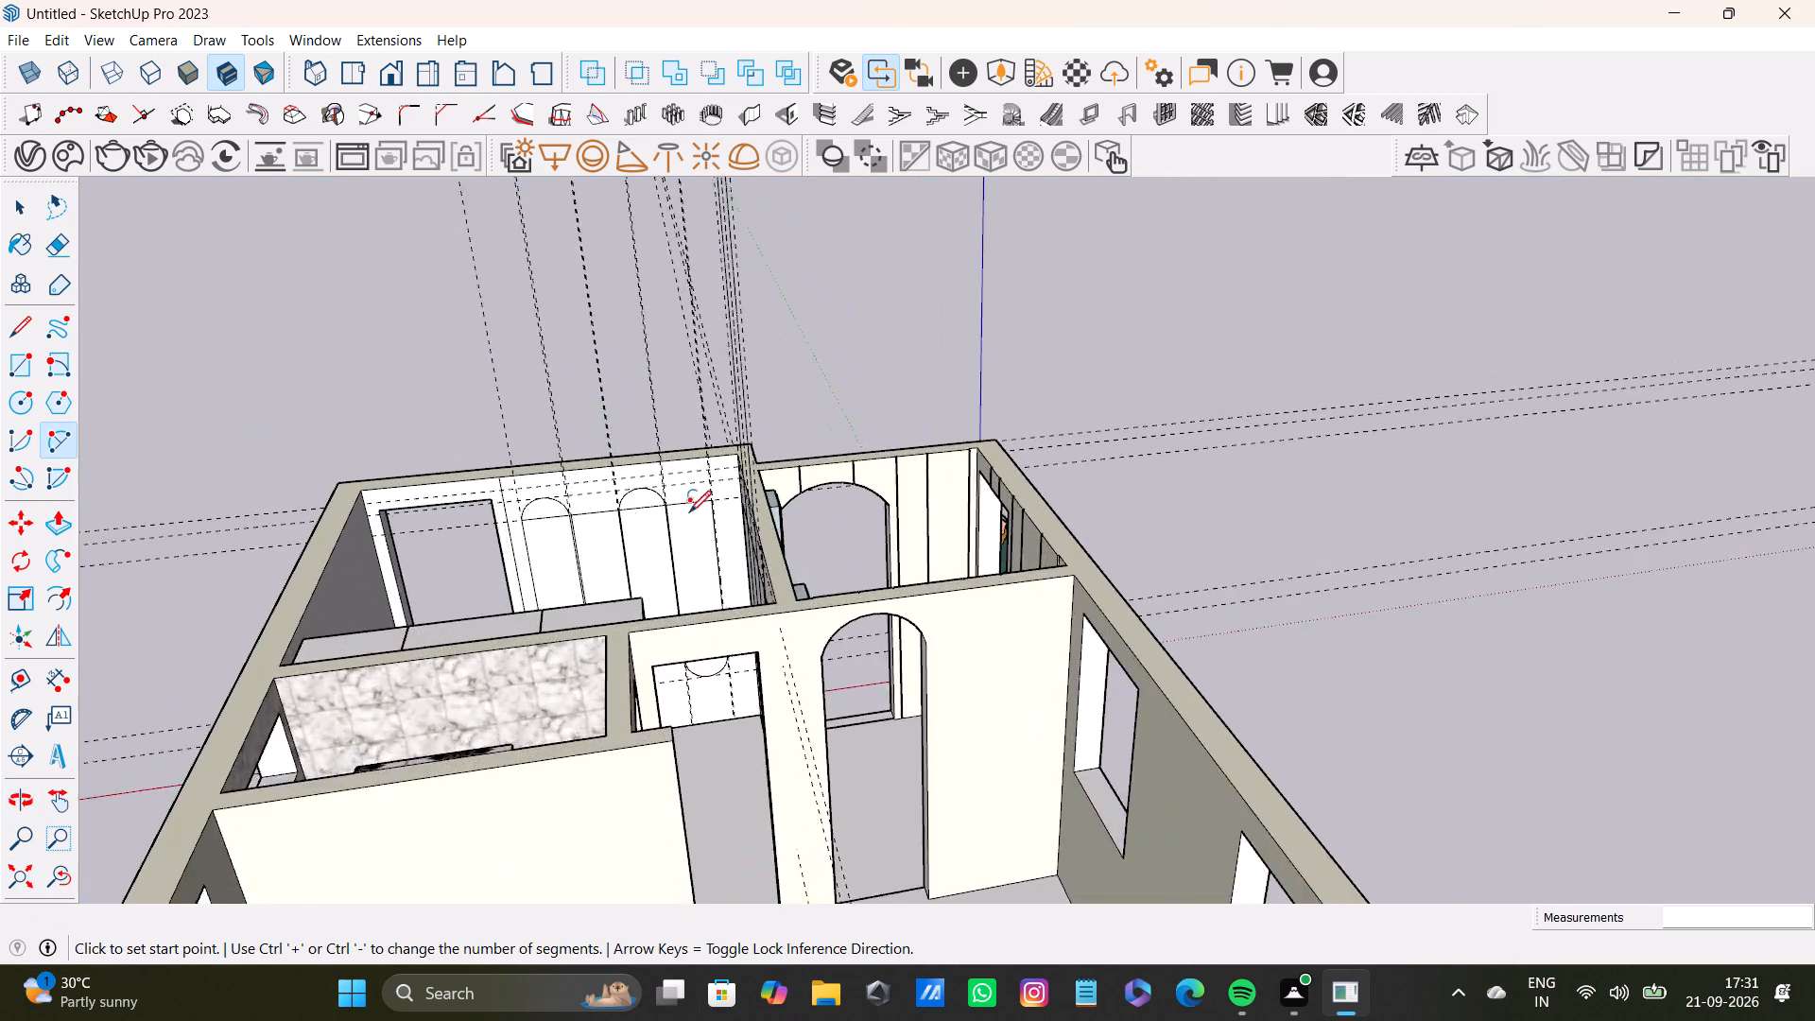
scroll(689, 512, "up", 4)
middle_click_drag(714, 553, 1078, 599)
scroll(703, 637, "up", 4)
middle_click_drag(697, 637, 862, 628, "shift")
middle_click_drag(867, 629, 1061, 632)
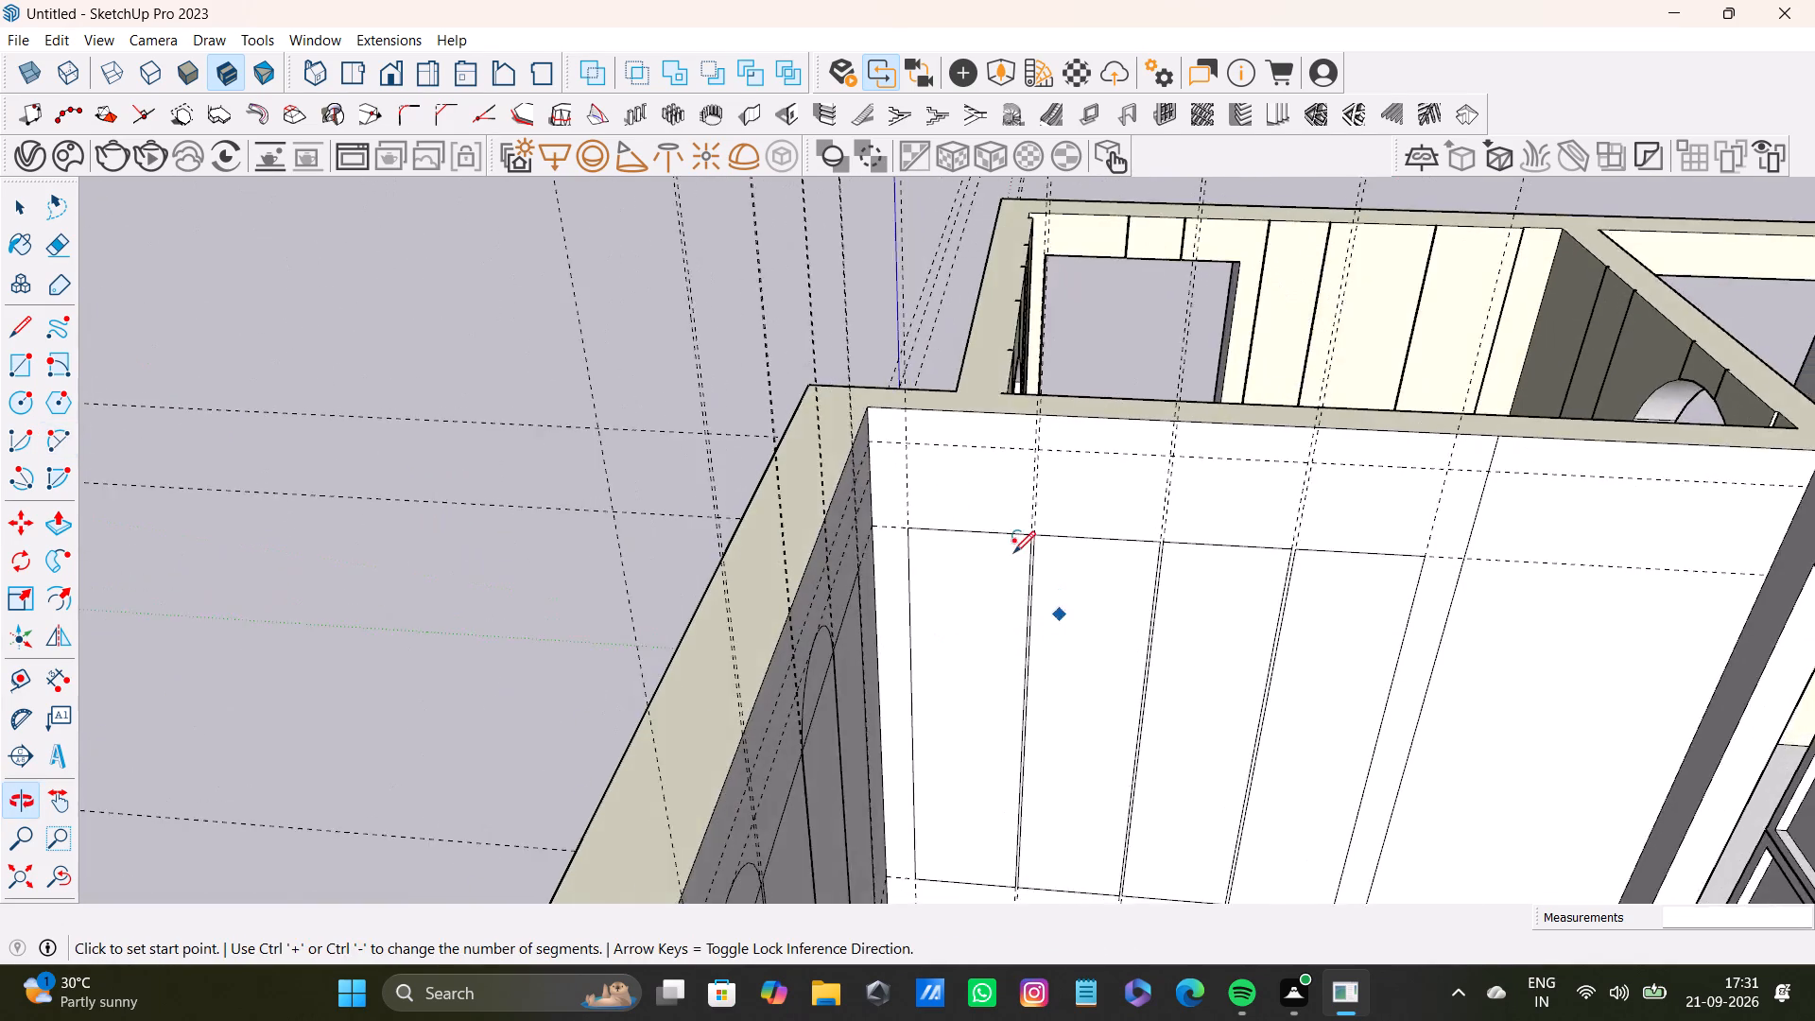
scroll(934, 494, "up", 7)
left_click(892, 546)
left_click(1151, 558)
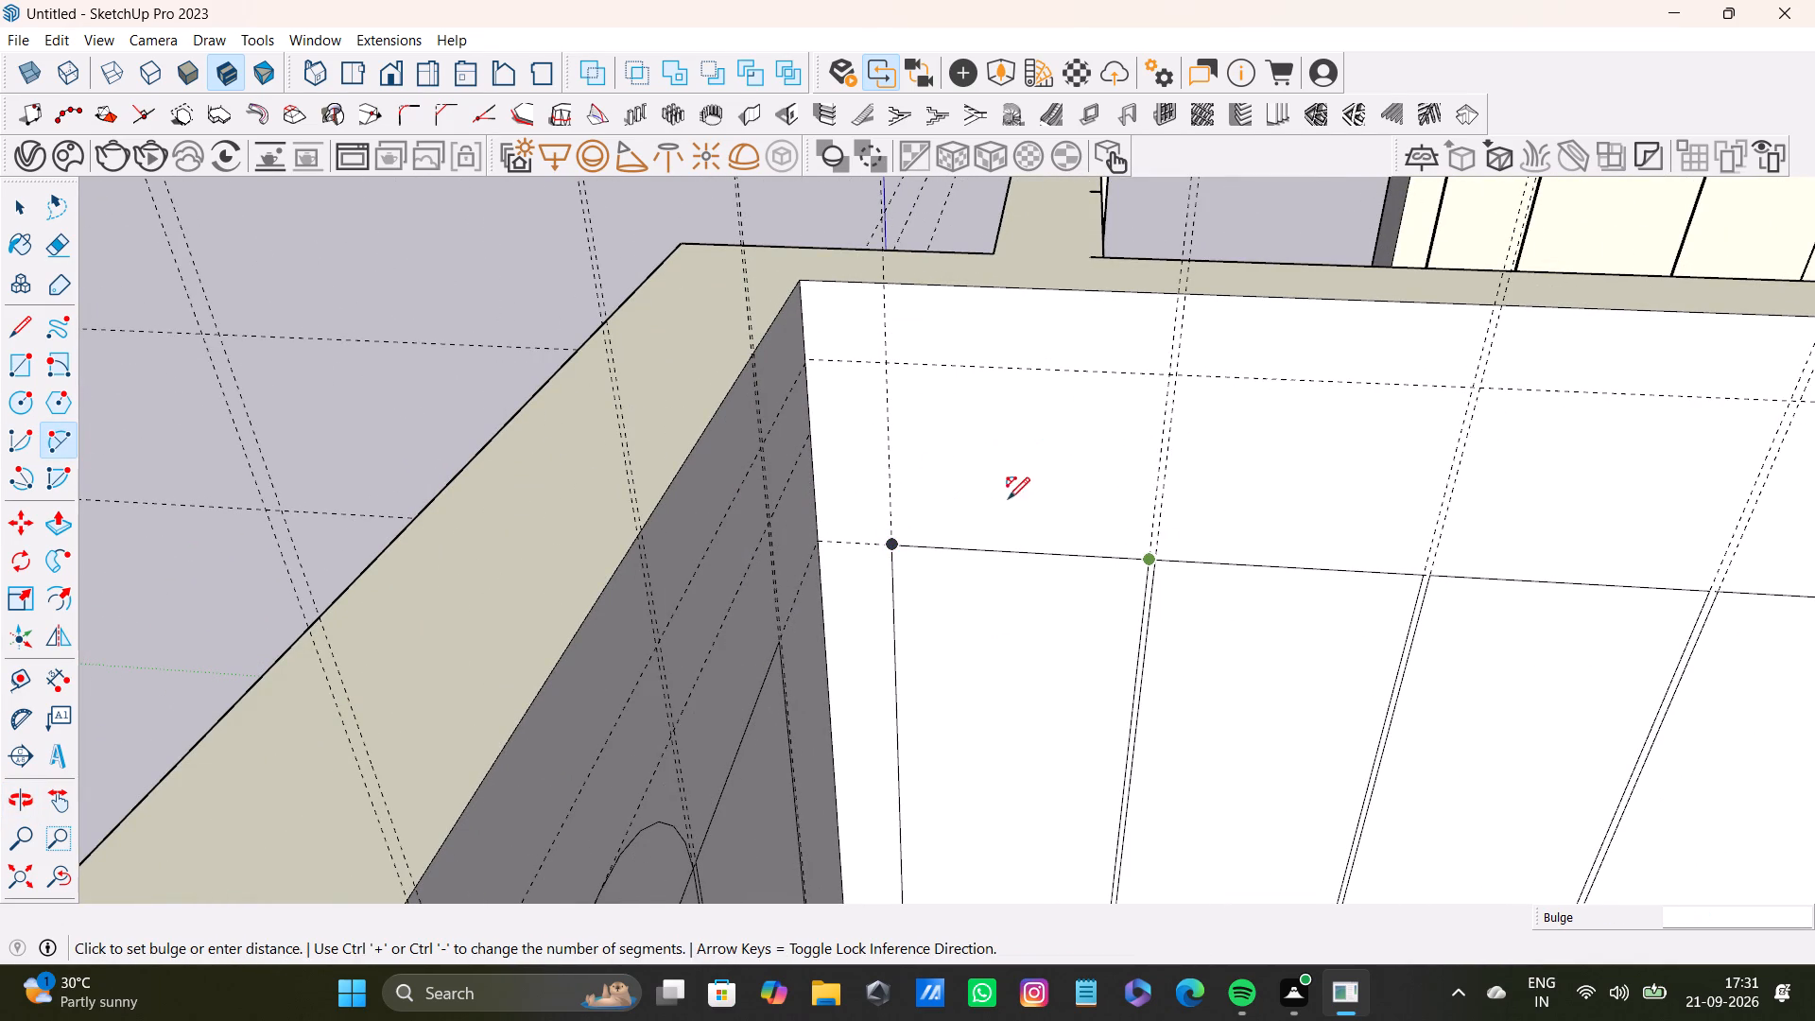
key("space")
Place a horizontal guide on the adjoining wall about 5 1/4" below its upper guide, meeting the window wall's arc-crown guide at the corner.
key("t")
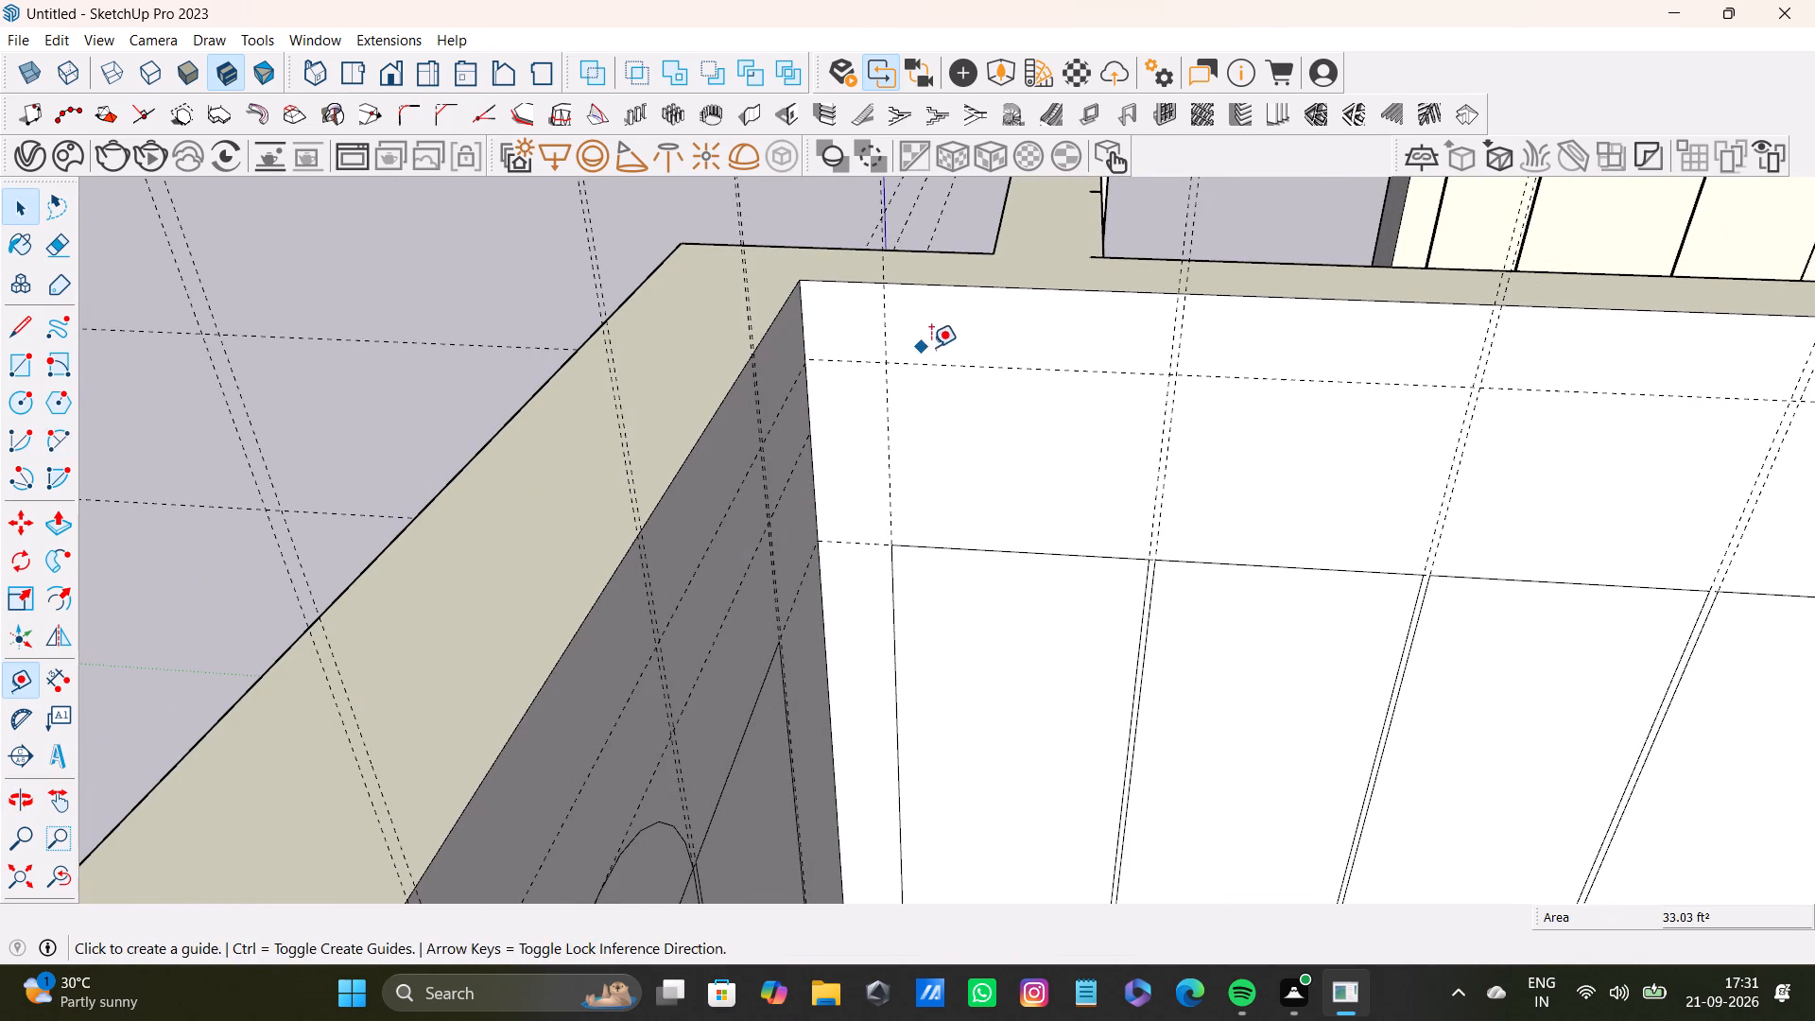
middle_click_drag(1140, 445, 984, 379)
scroll(823, 354, "up", 5)
left_click(903, 312)
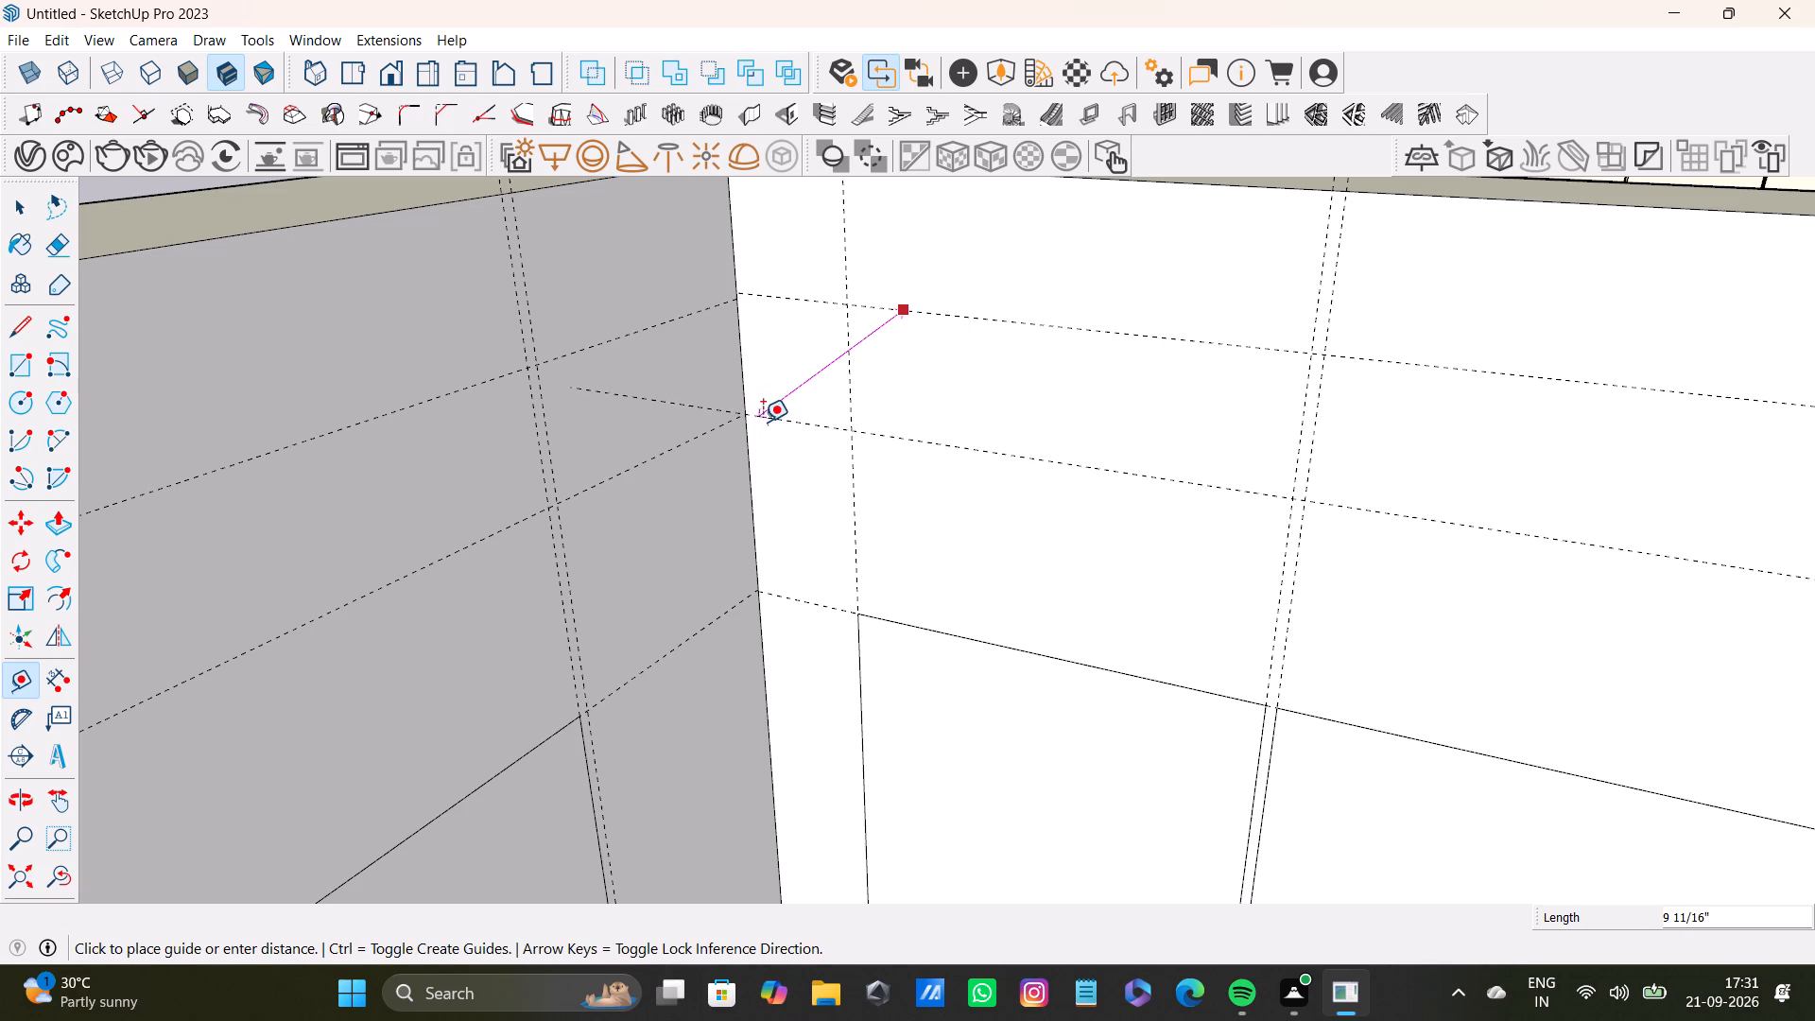
middle_click_drag(795, 438, 647, 388)
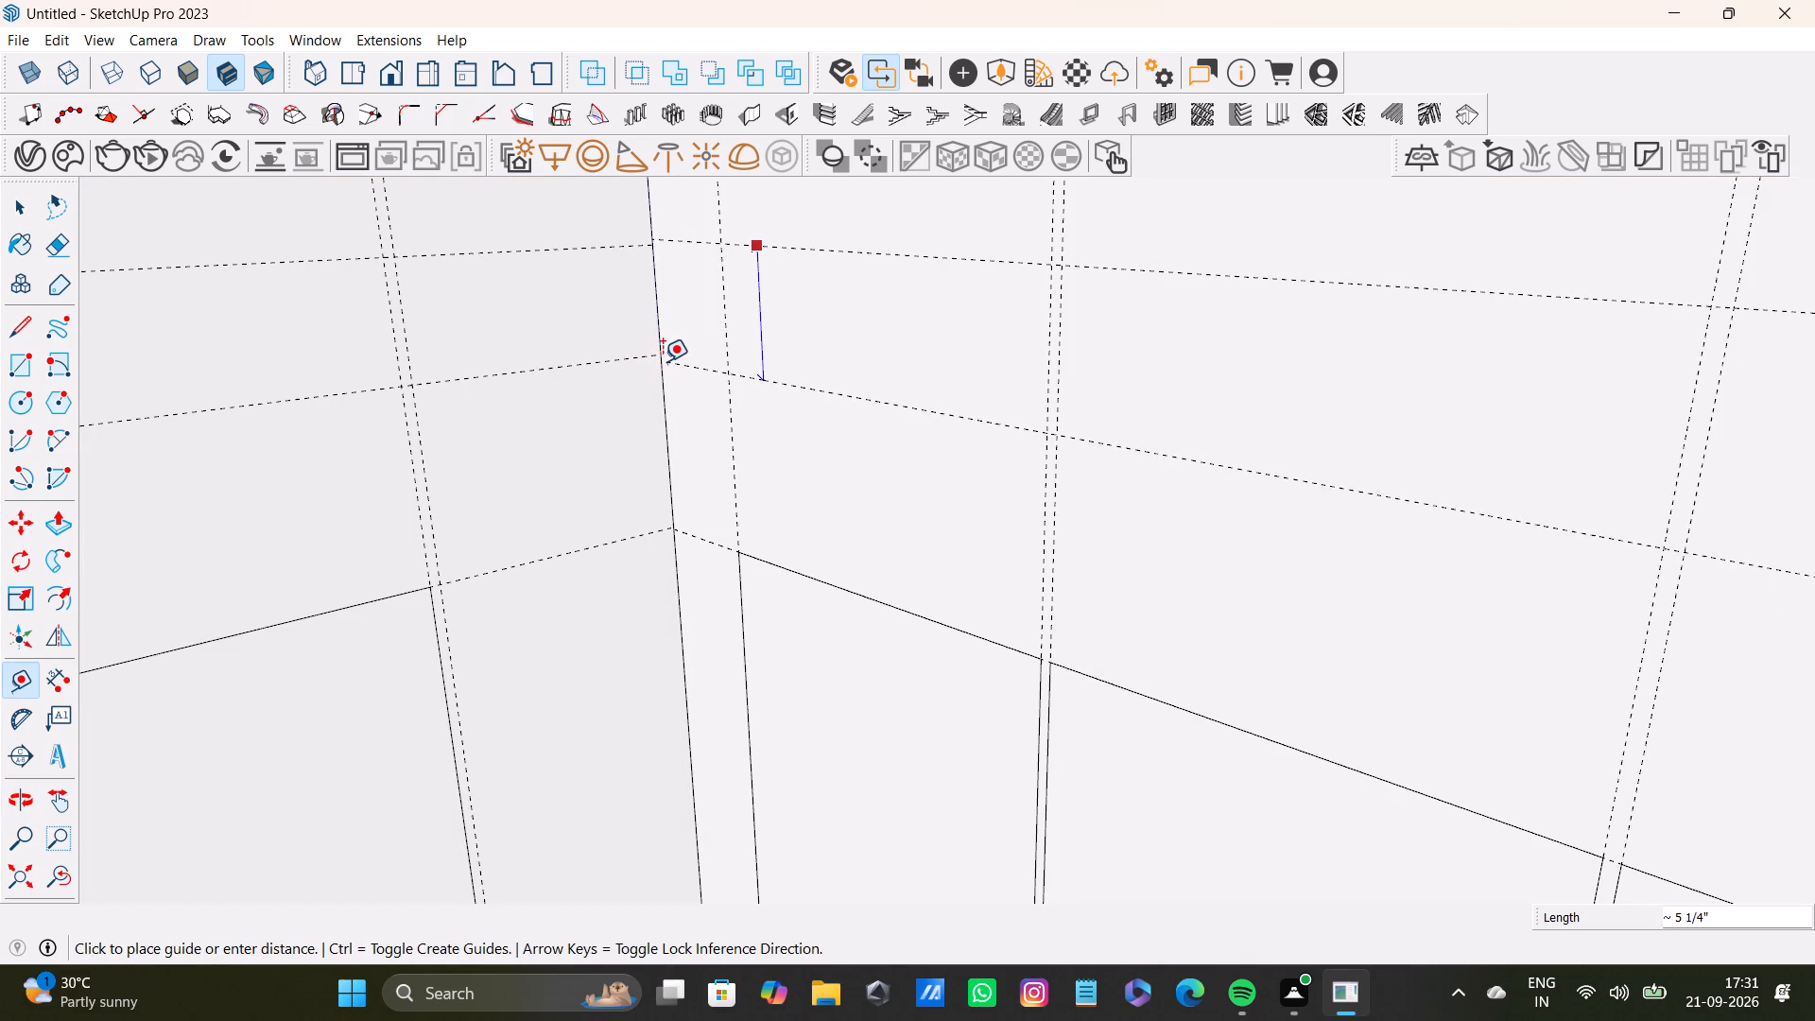
left_click(662, 355)
Place a horizontal guide about 9 3/16" below the adjoining wall's panel bottoms, meeting the window wall's lower guide at the corner.
scroll(752, 493, "down", 4)
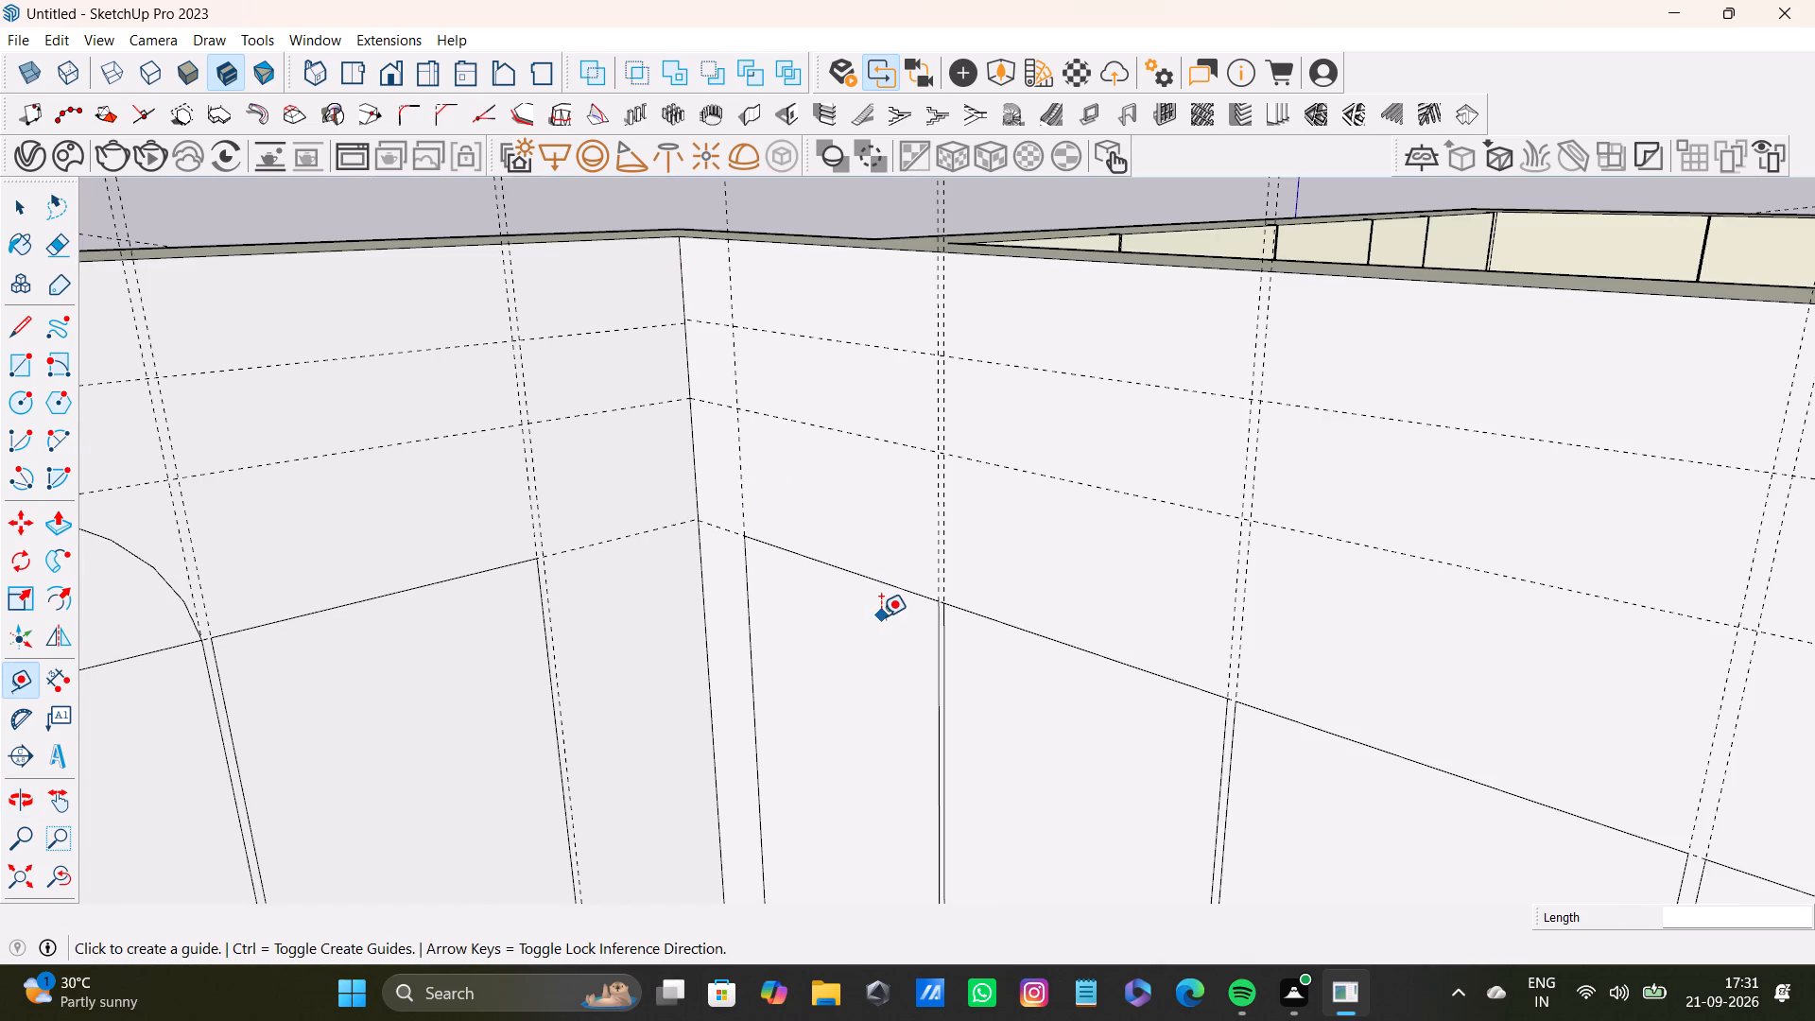
middle_click_drag(881, 616, 977, 377, "shift")
scroll(960, 501, "down", 2, "shift")
middle_click_drag(969, 586, 977, 147, "shift")
middle_click_drag(953, 471, 953, 222, "shift")
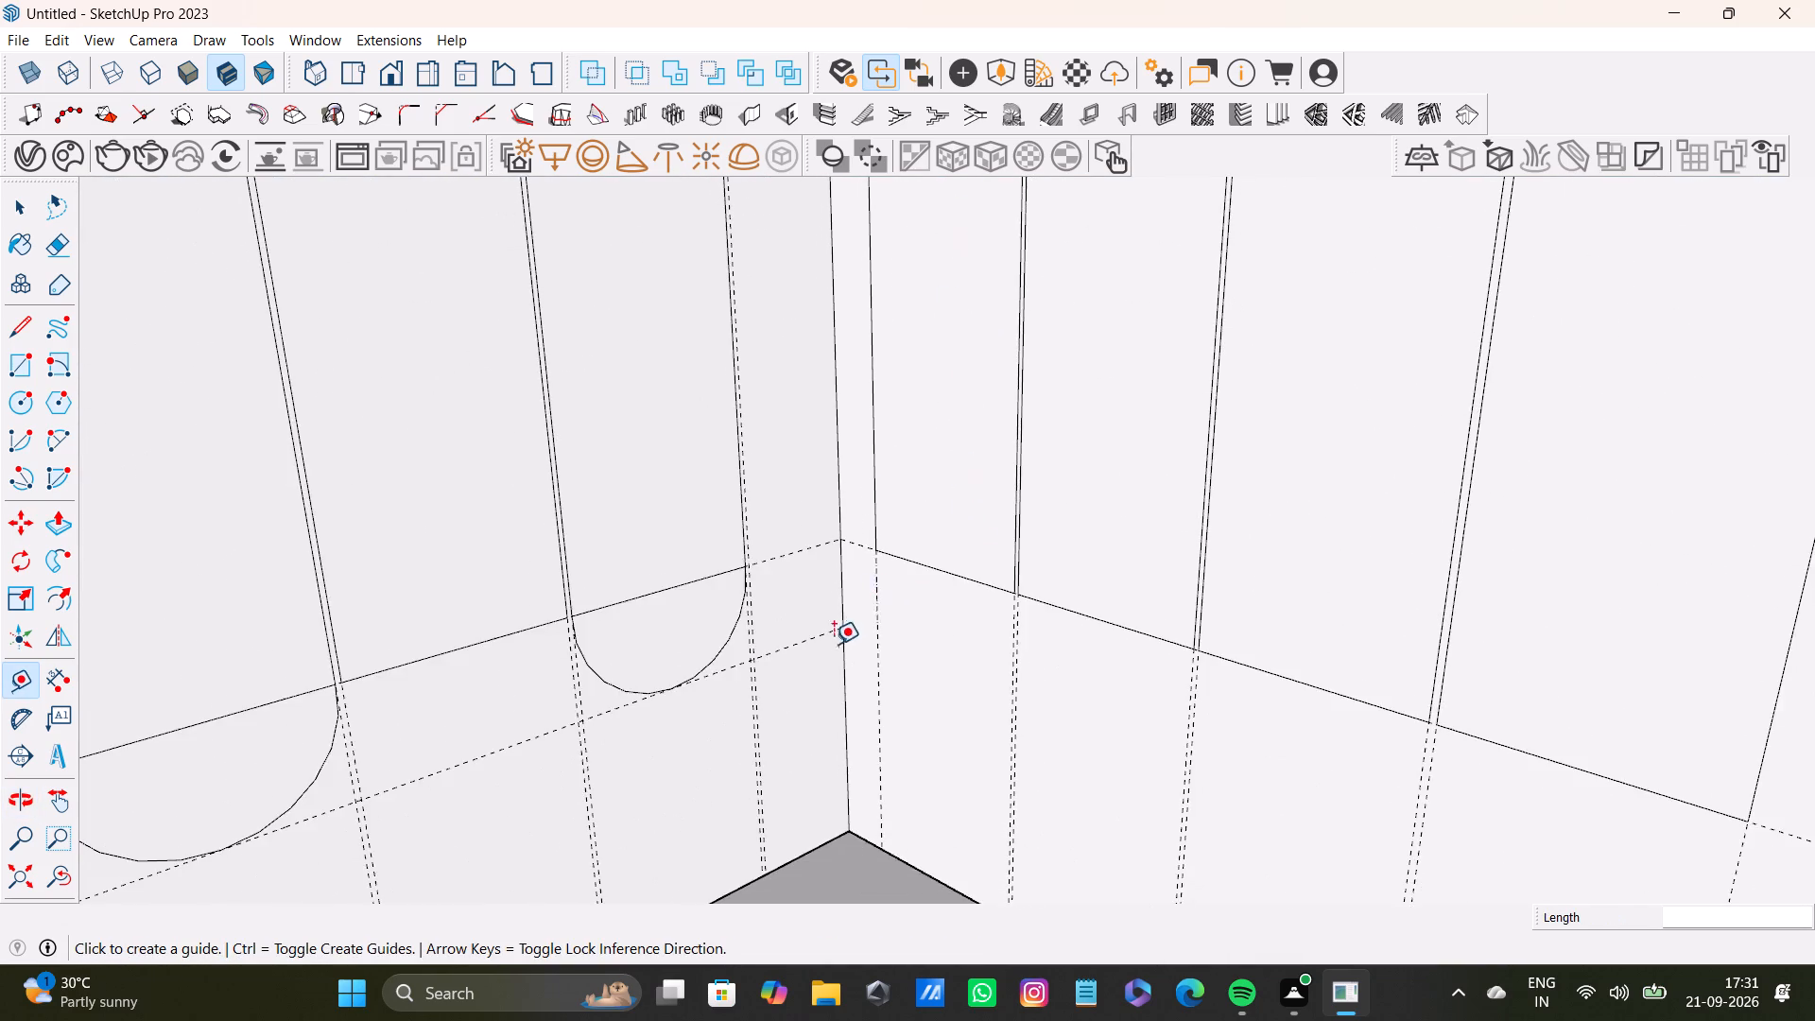
scroll(833, 645, "up", 3, "shift")
scroll(929, 548, "up", 6)
key("t")
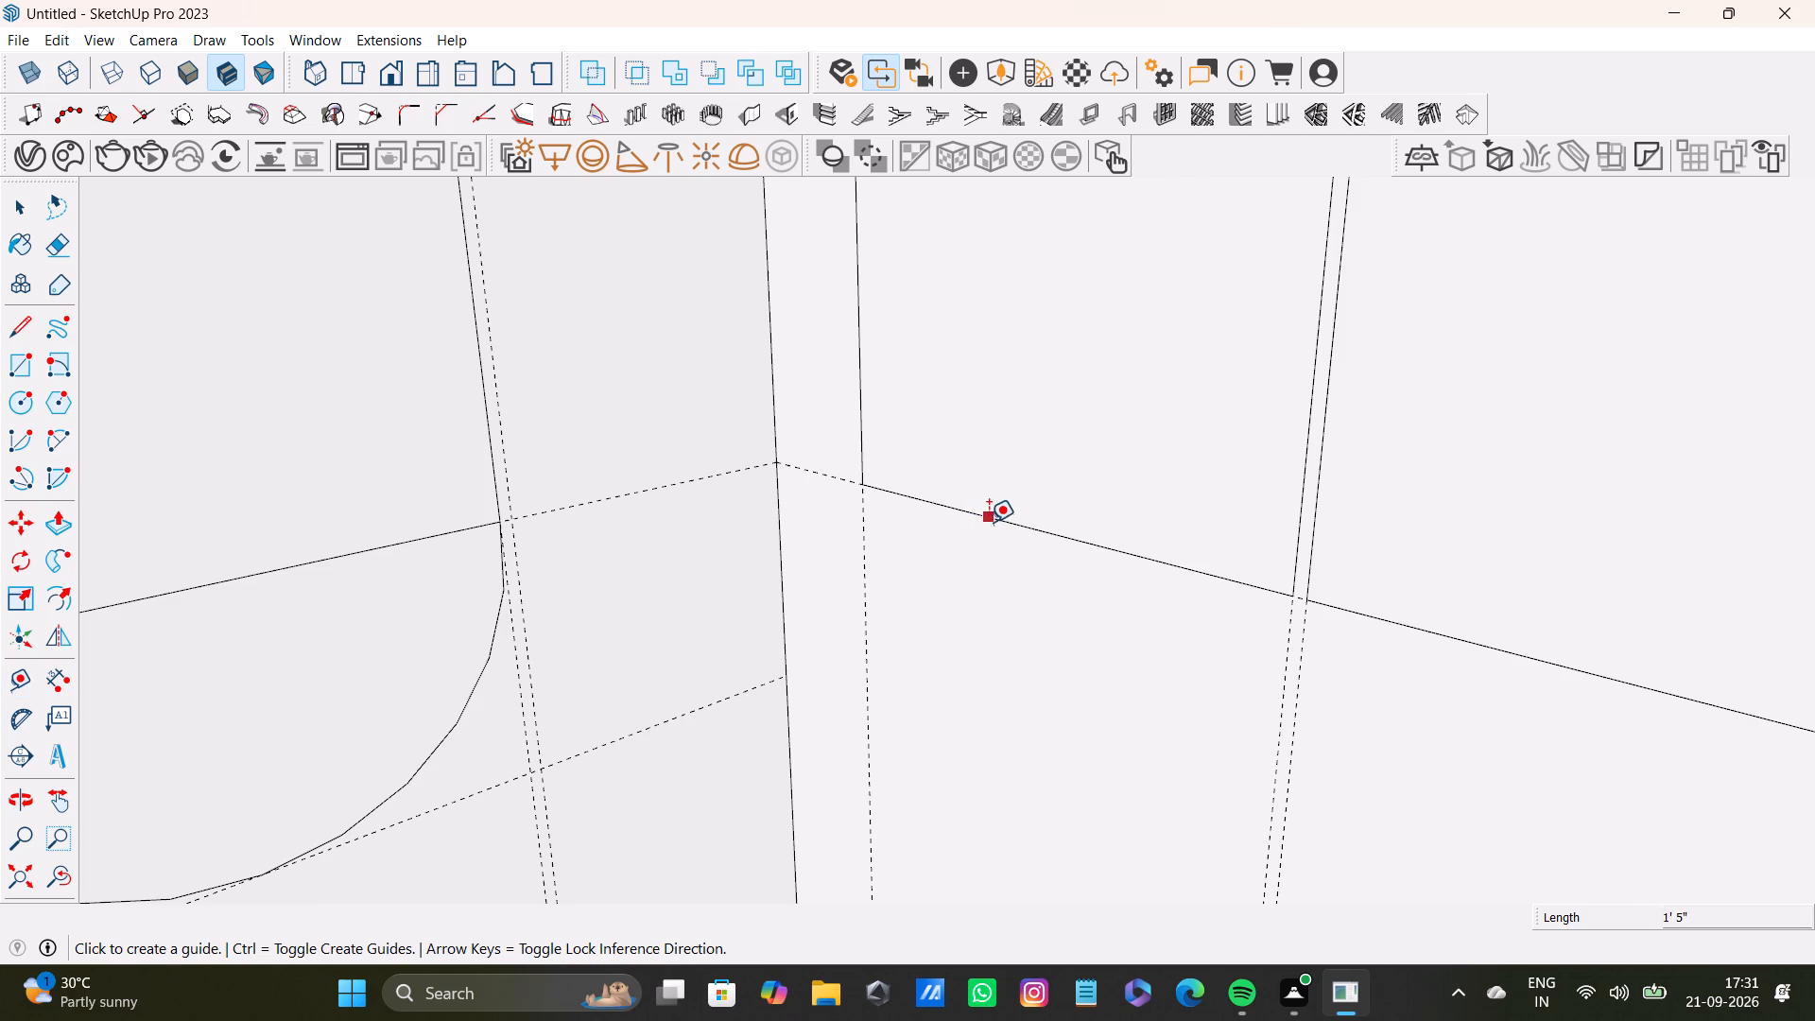
left_click(996, 524)
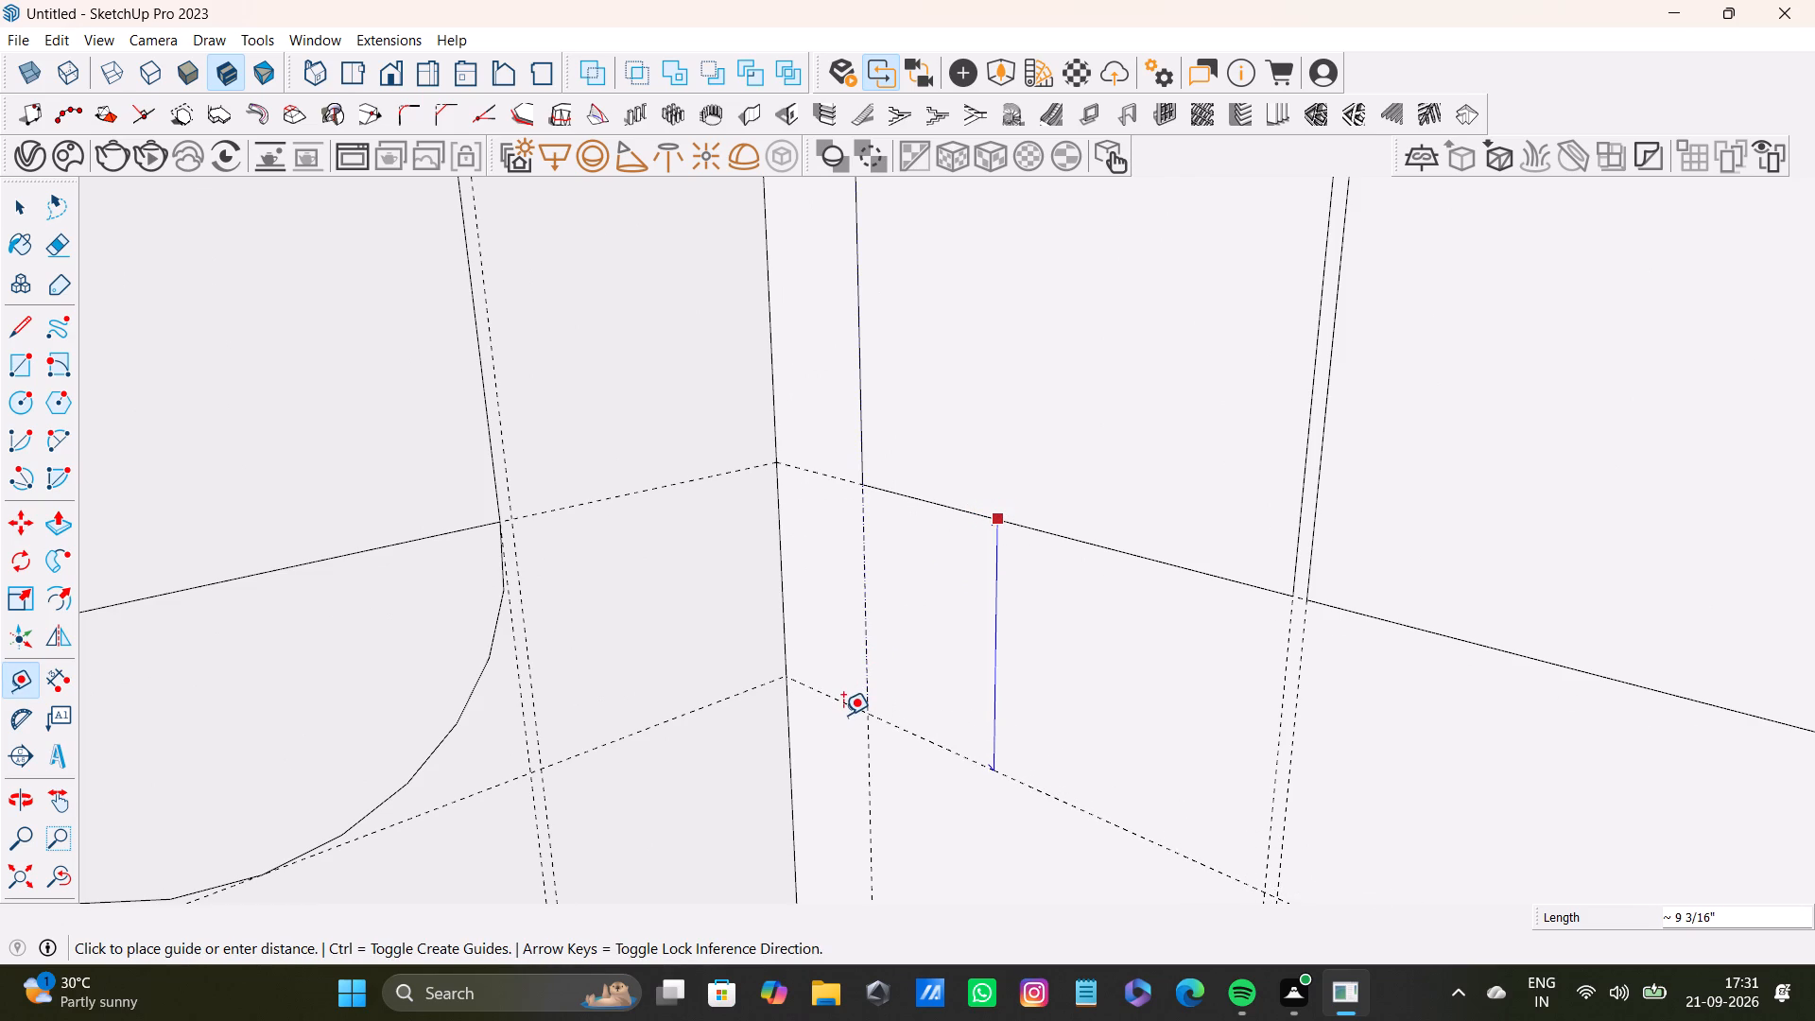
left_click(843, 715)
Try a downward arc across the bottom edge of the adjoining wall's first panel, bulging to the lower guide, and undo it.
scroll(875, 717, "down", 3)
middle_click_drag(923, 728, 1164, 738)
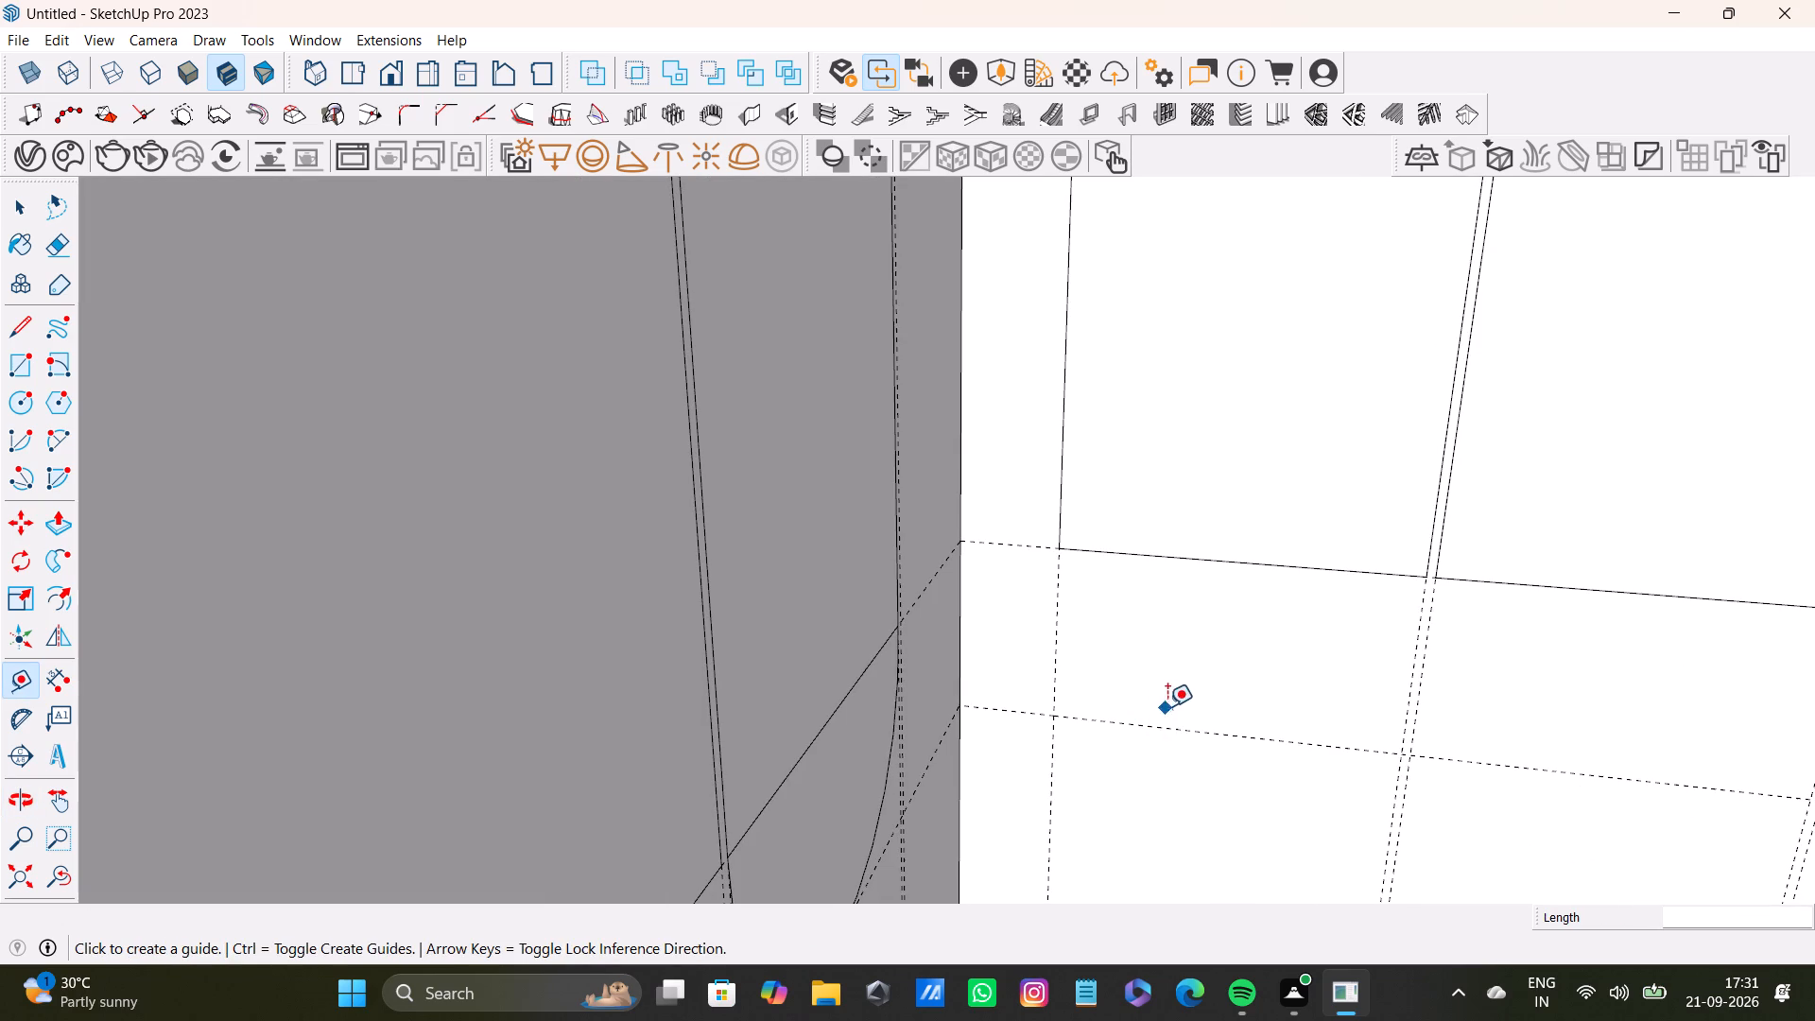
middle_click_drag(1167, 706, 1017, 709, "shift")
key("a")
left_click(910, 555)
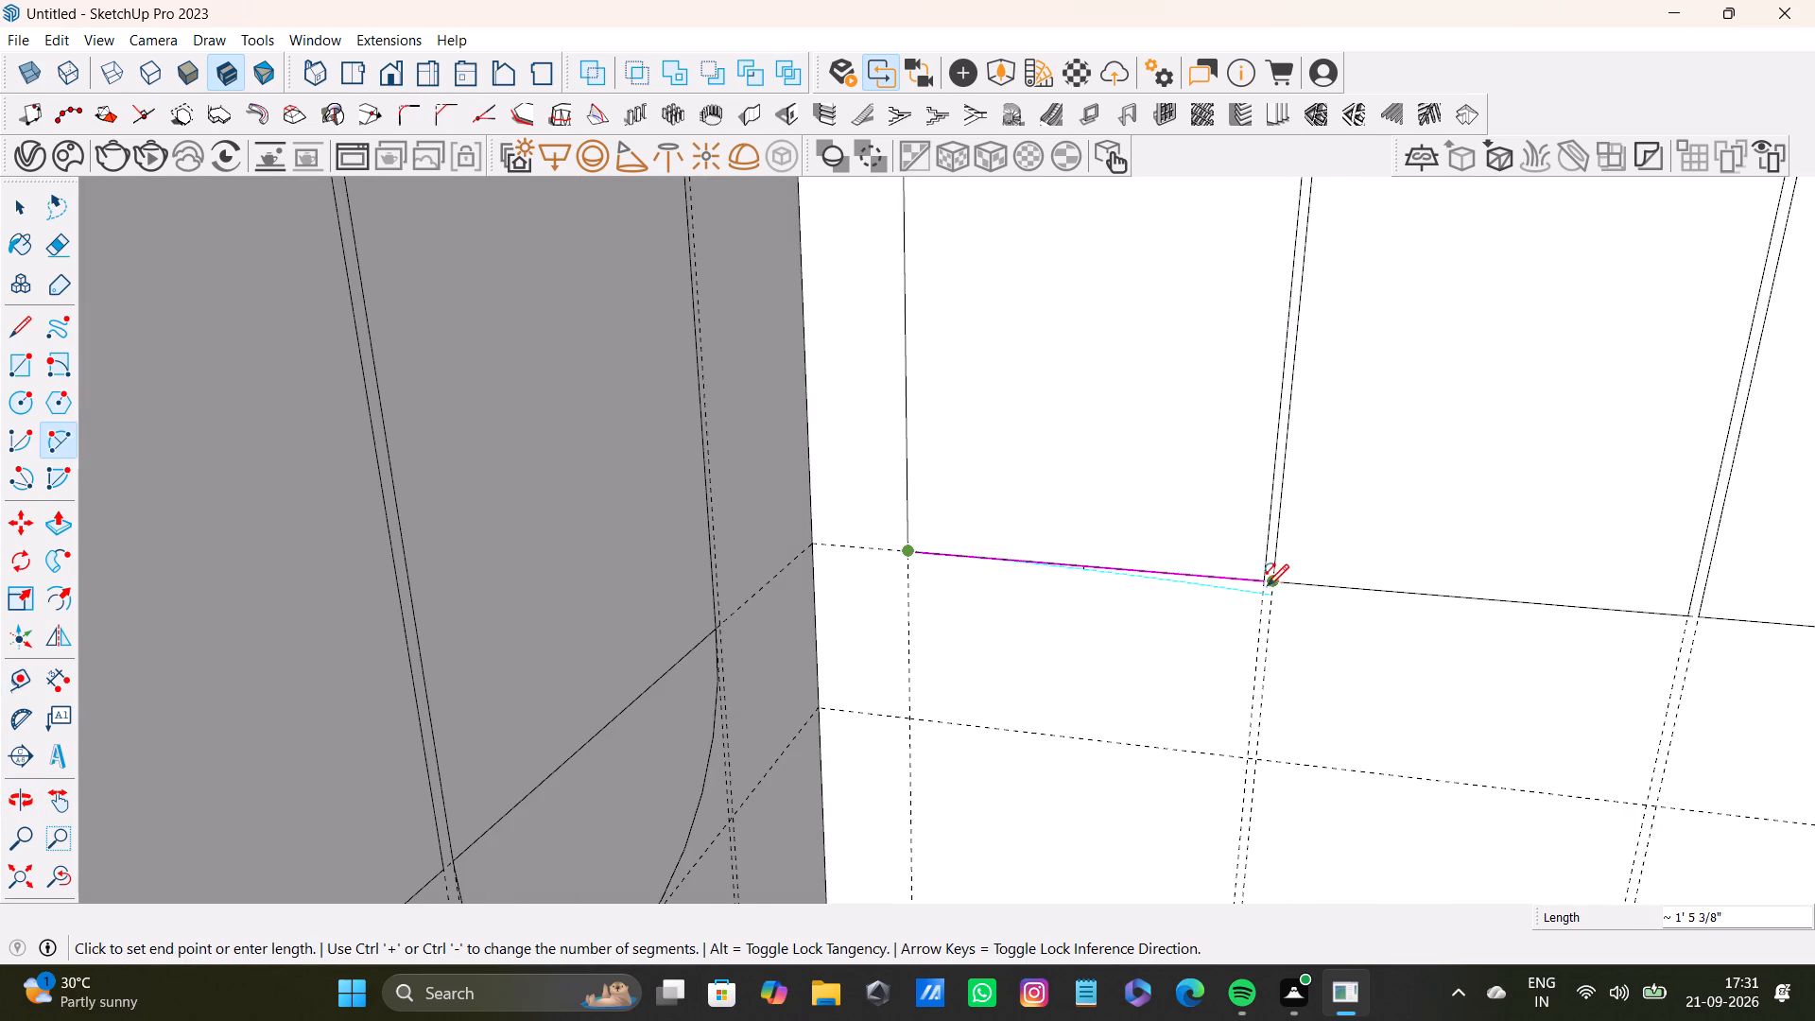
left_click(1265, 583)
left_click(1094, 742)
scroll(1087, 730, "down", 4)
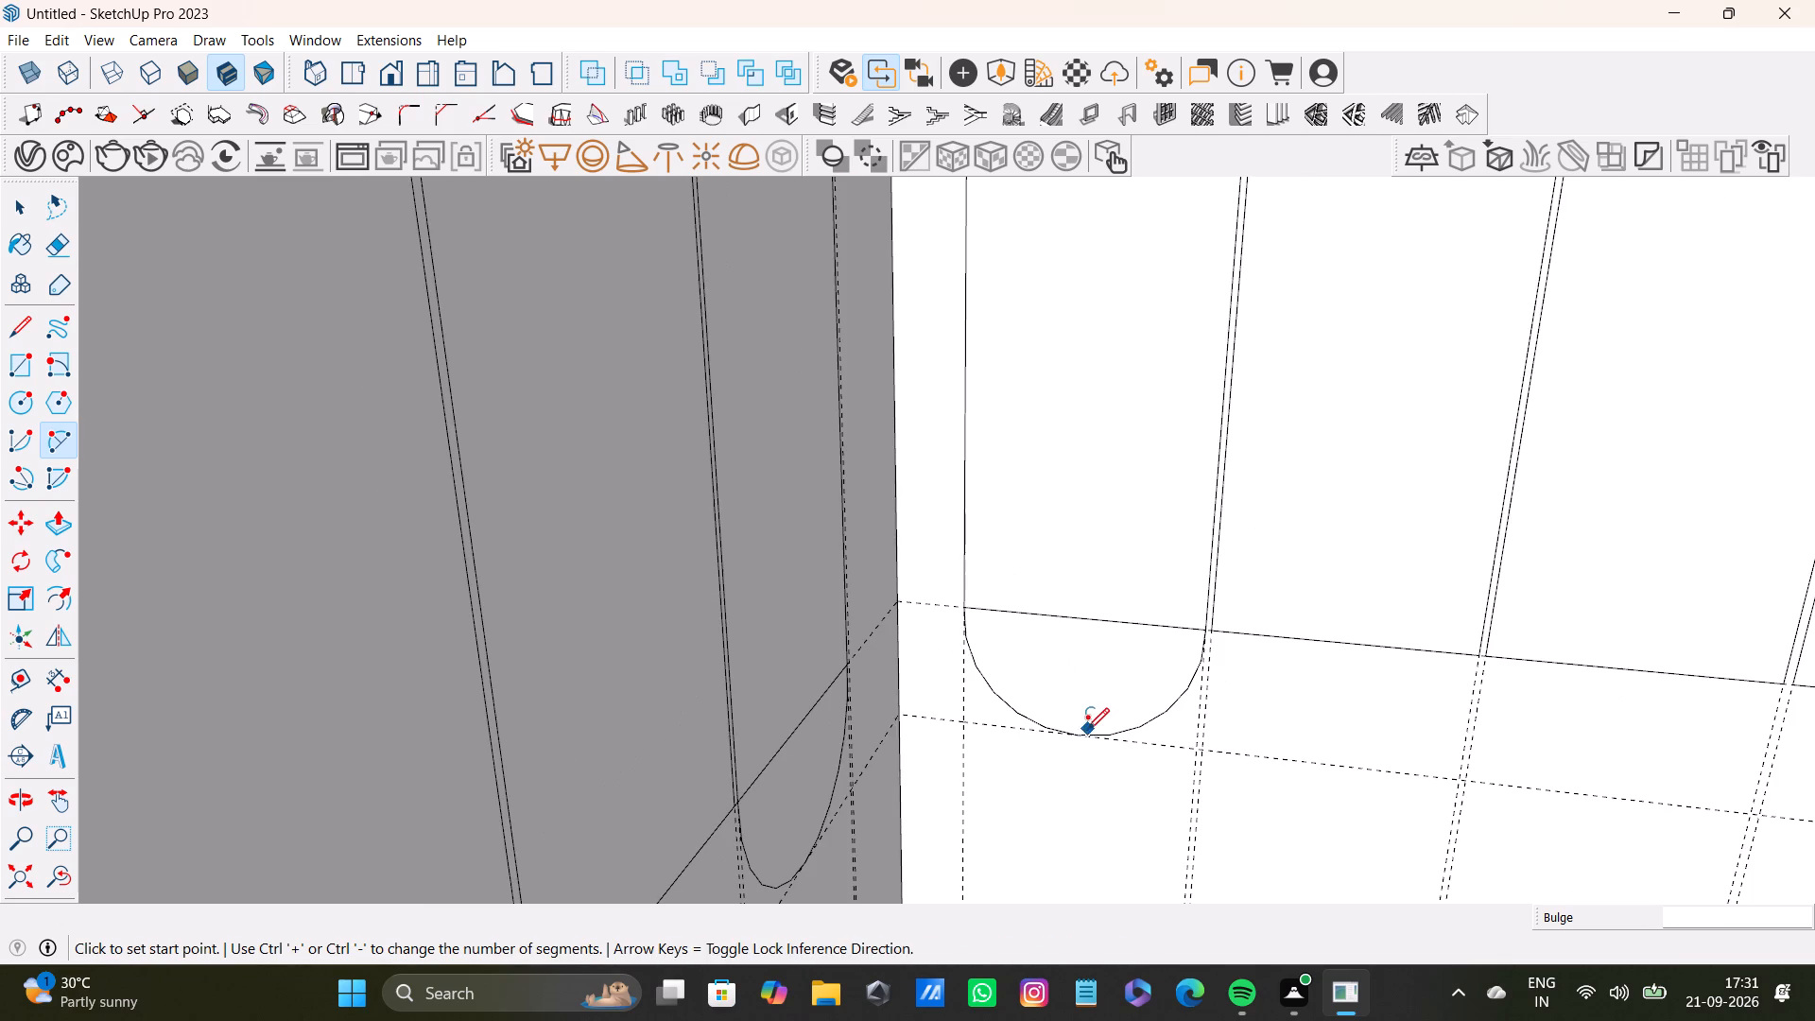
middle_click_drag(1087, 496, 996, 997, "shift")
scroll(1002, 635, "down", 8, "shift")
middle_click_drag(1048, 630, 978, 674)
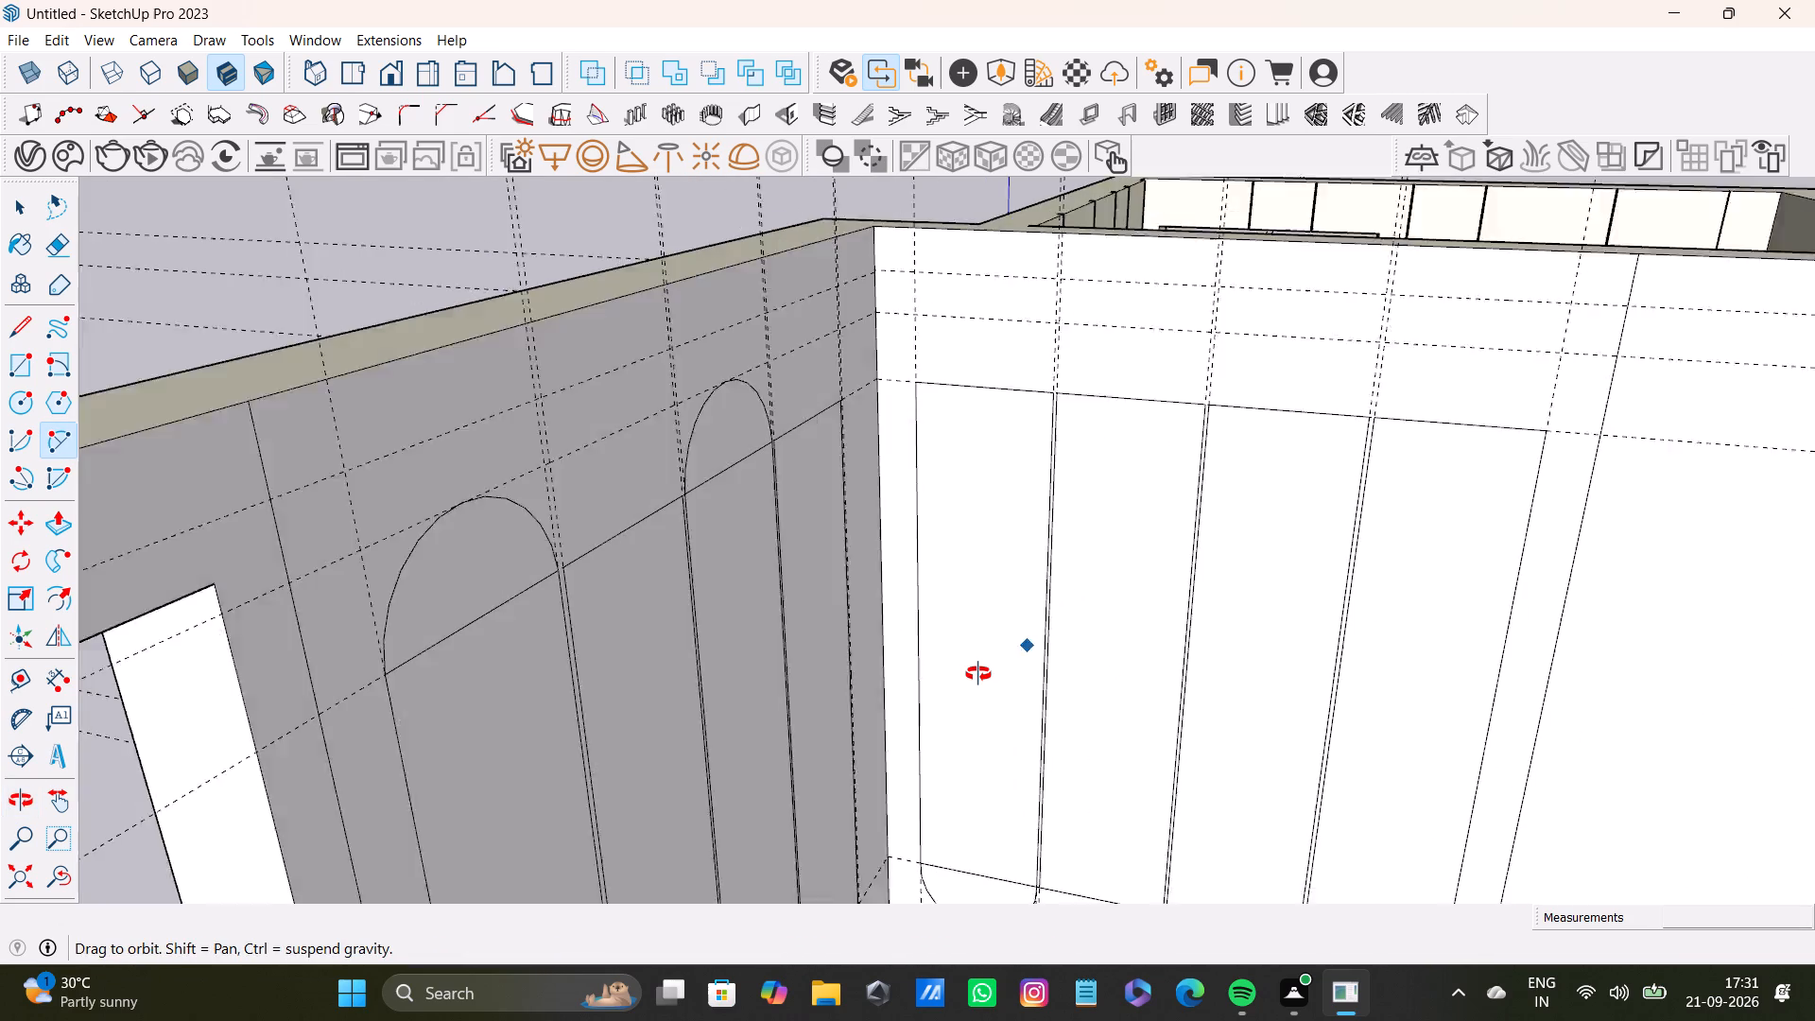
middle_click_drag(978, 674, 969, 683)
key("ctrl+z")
Draw an upward arc across the top edge of the adjoining wall's first panel, bulging to the arc-crown guide.
scroll(913, 437, "up", 5)
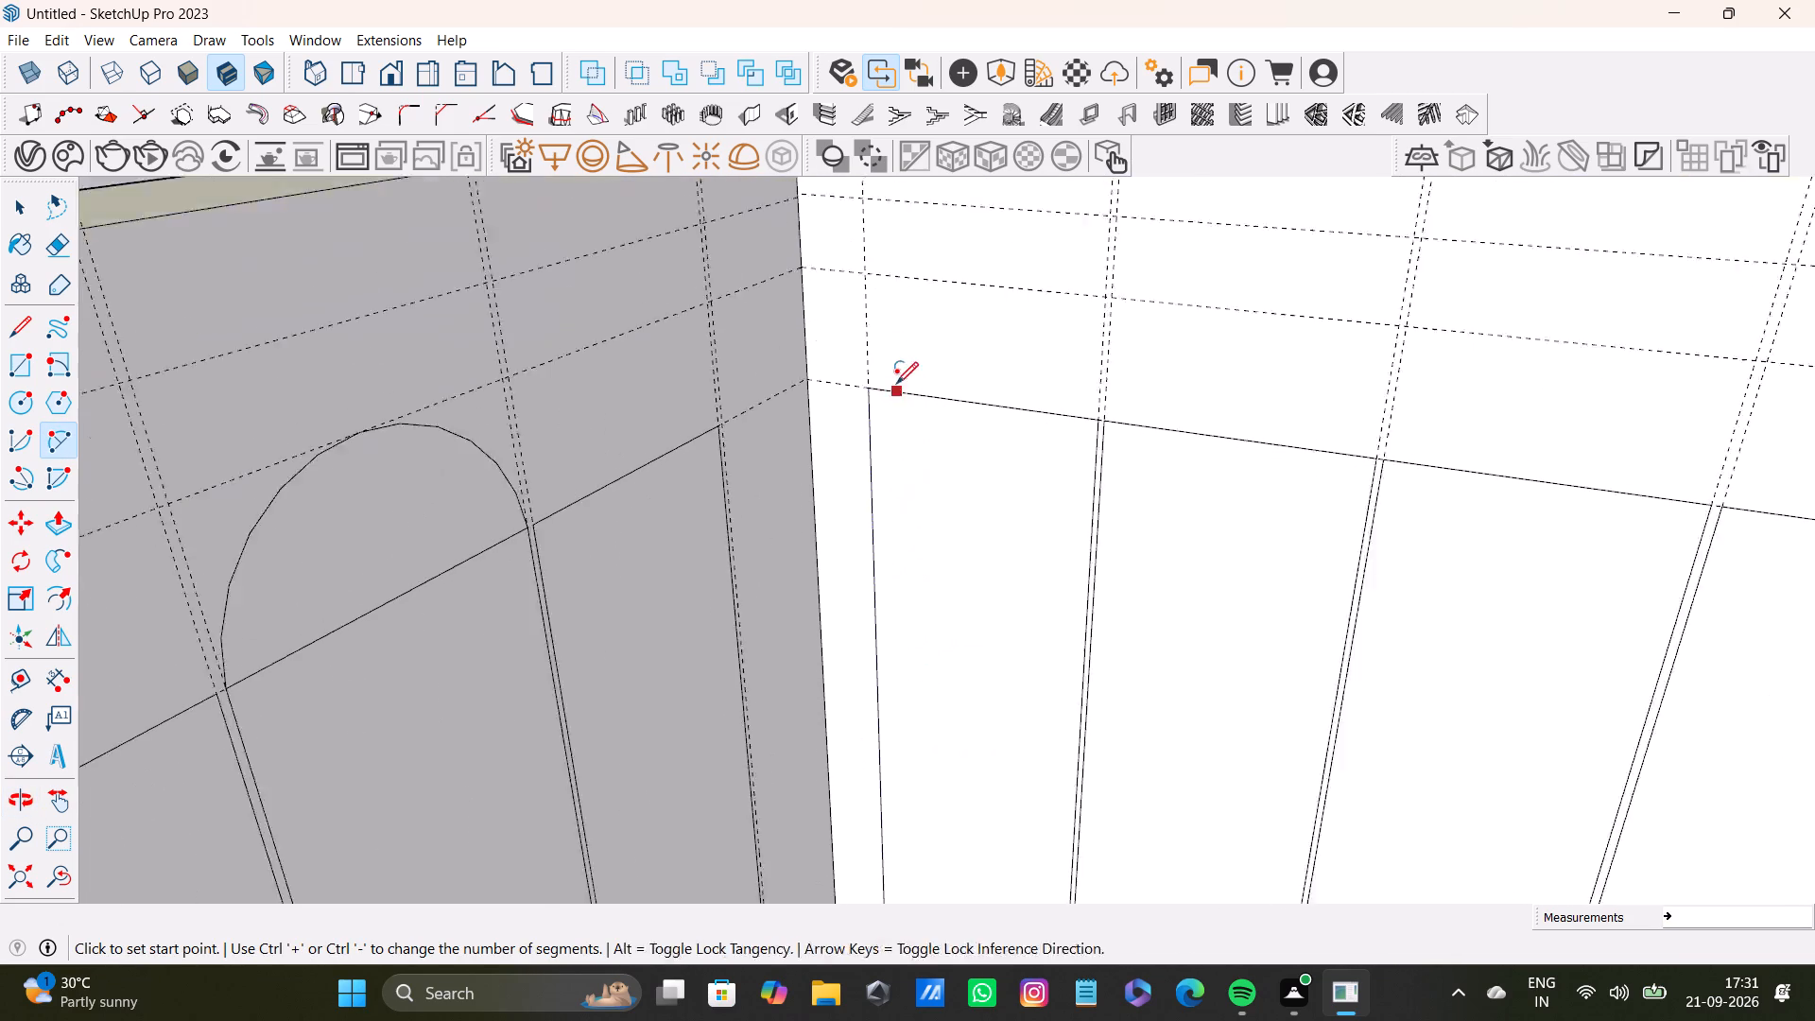
scroll(896, 384, "up", 1)
left_click(865, 382)
left_click(1124, 421)
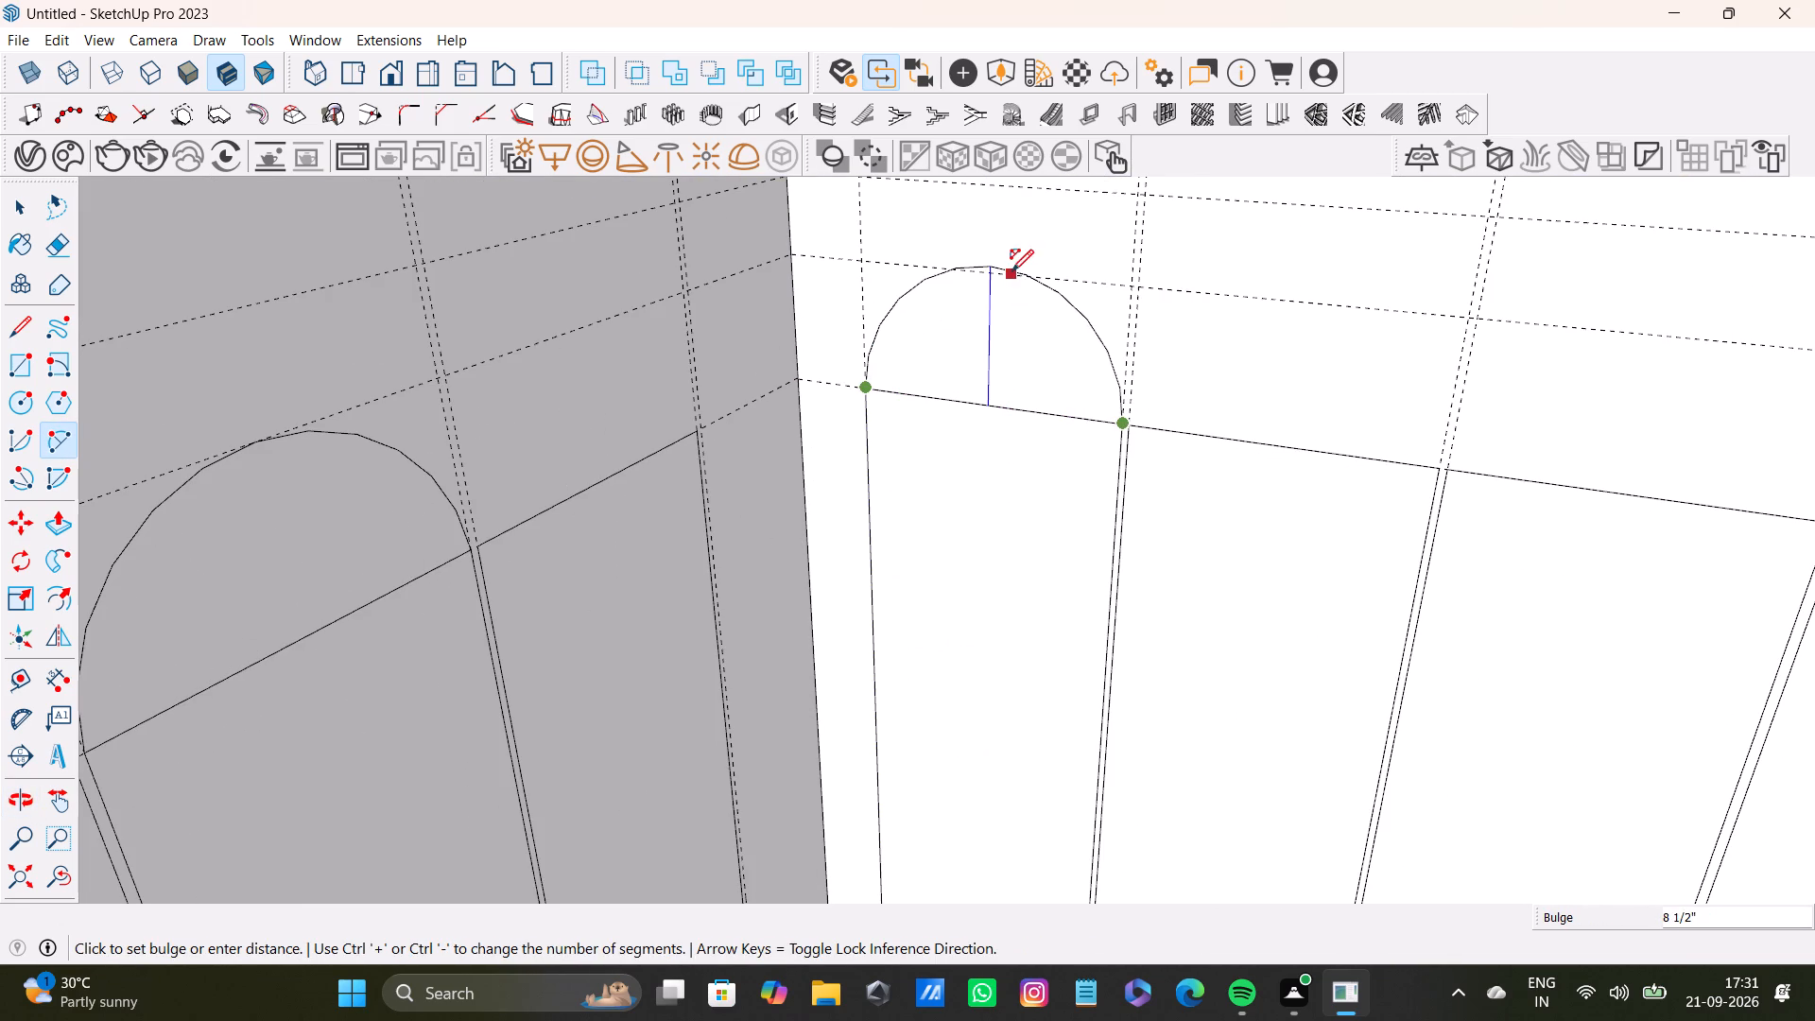
scroll(994, 278, "up", 5)
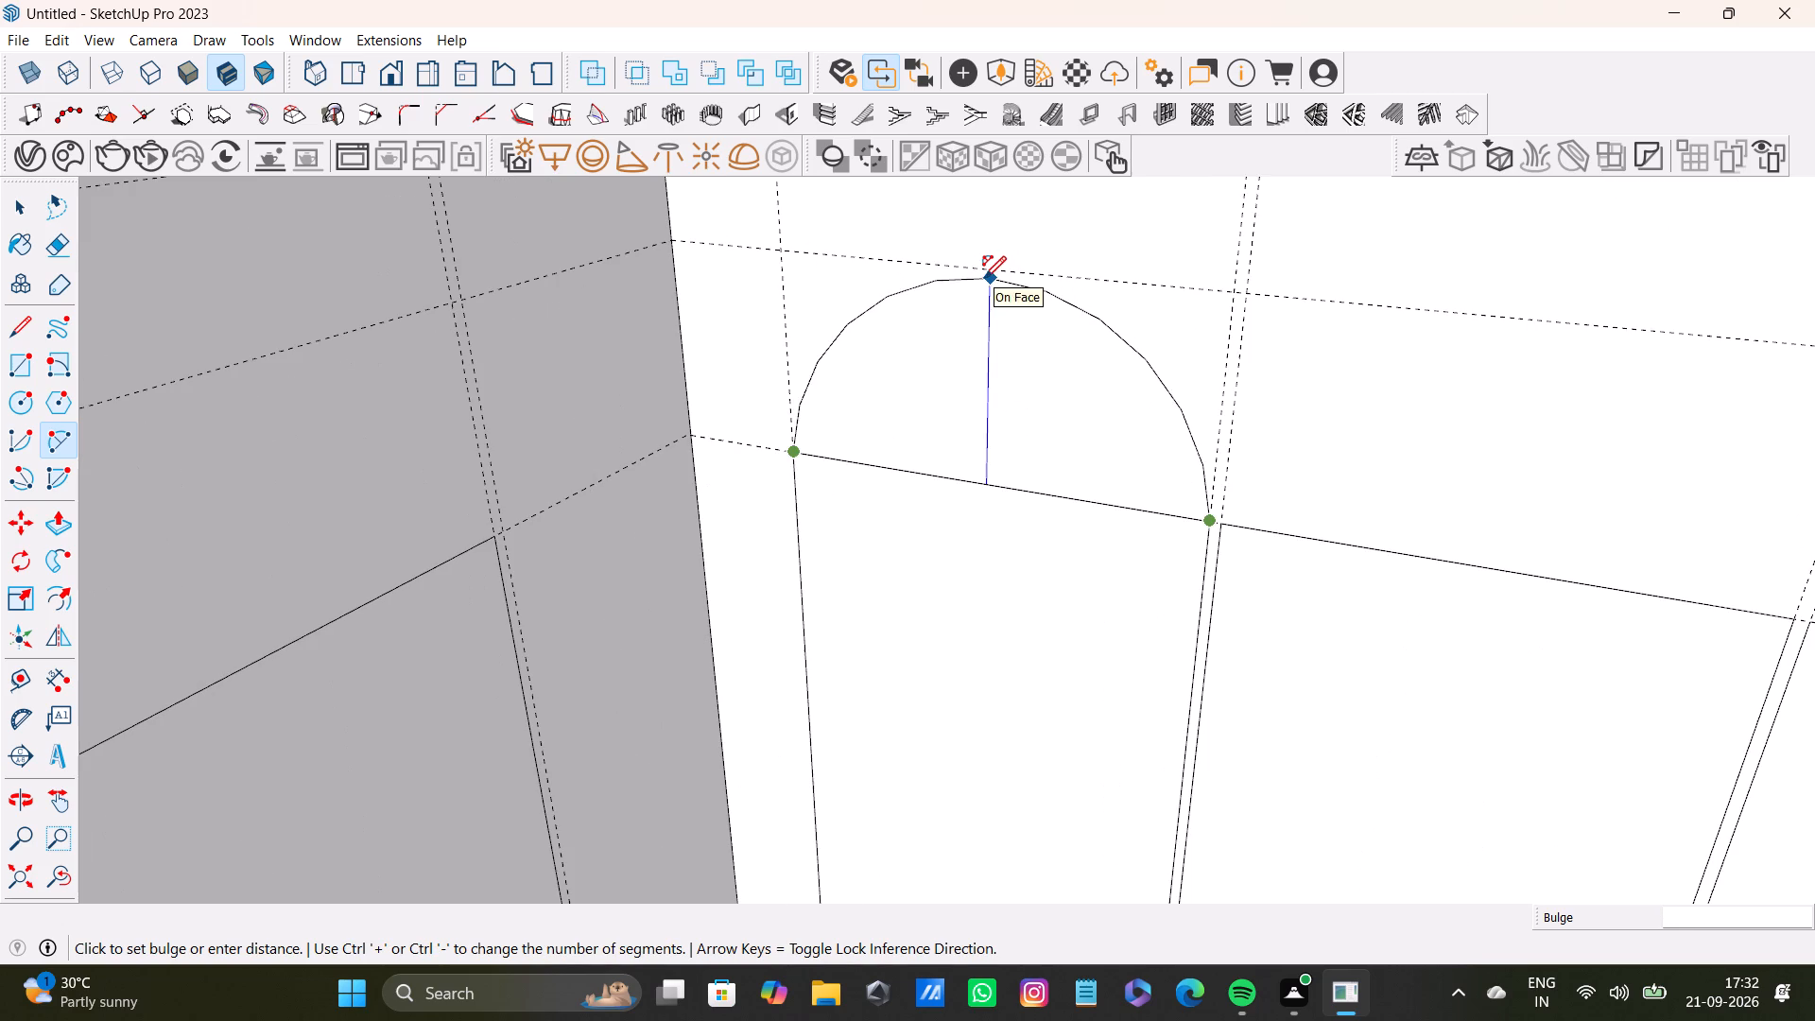
left_click(988, 274)
Draw a downward arc across the bottom edge of the adjoining wall's second panel, bulging to the lower guide.
scroll(1037, 331, "down", 7)
middle_click_drag(1117, 452, 1059, 164, "shift")
scroll(1066, 320, "down", 6)
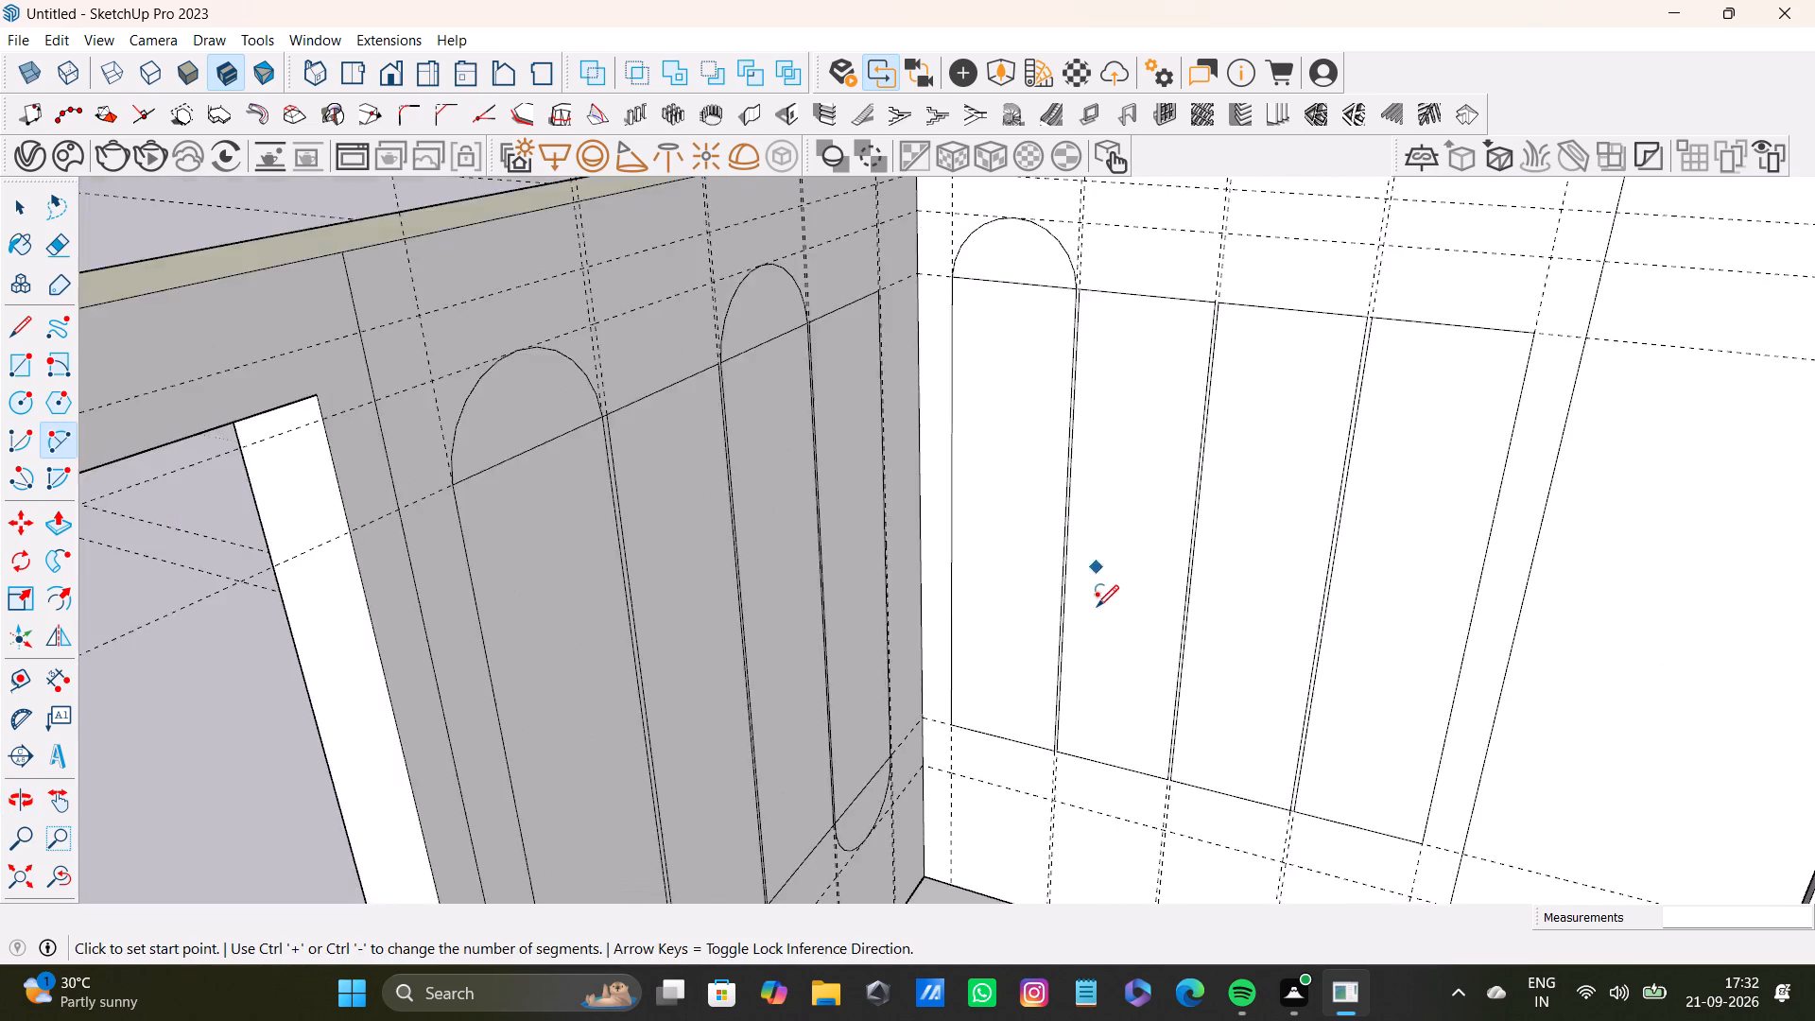
middle_click_drag(1098, 632, 1107, 504)
scroll(1096, 605, "up", 1)
left_click(50, 883)
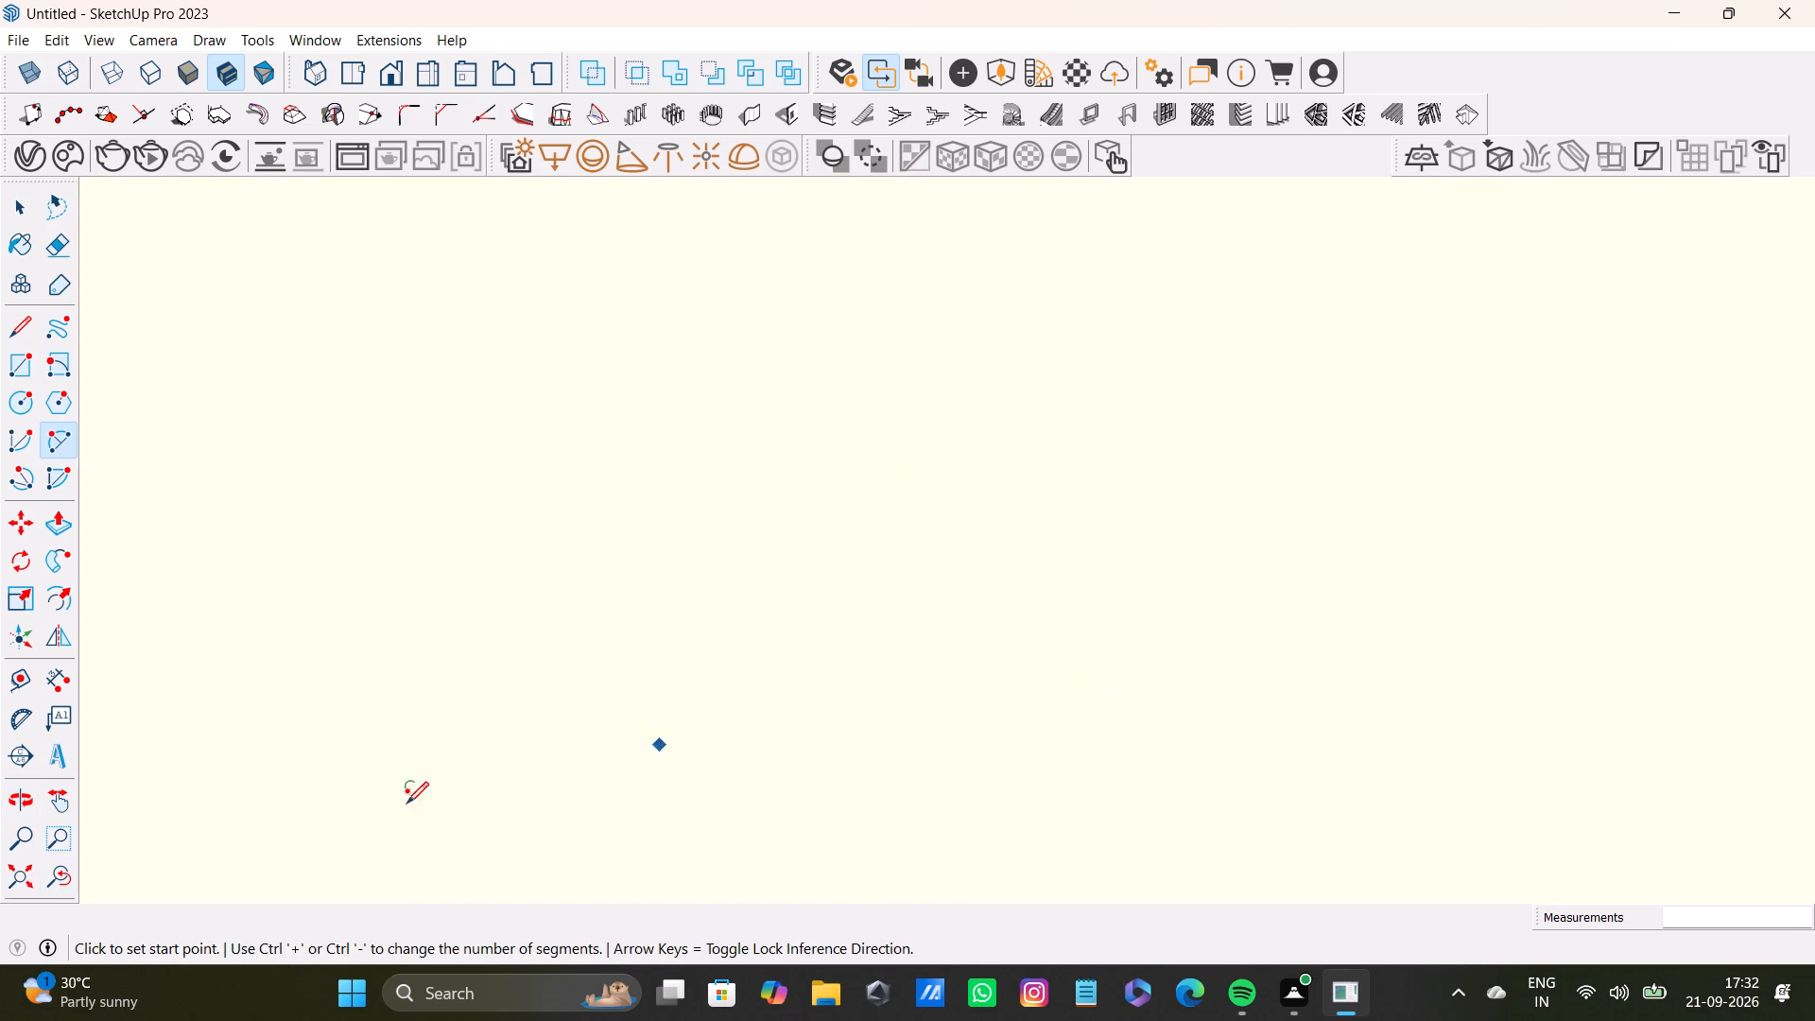
left_click(28, 890)
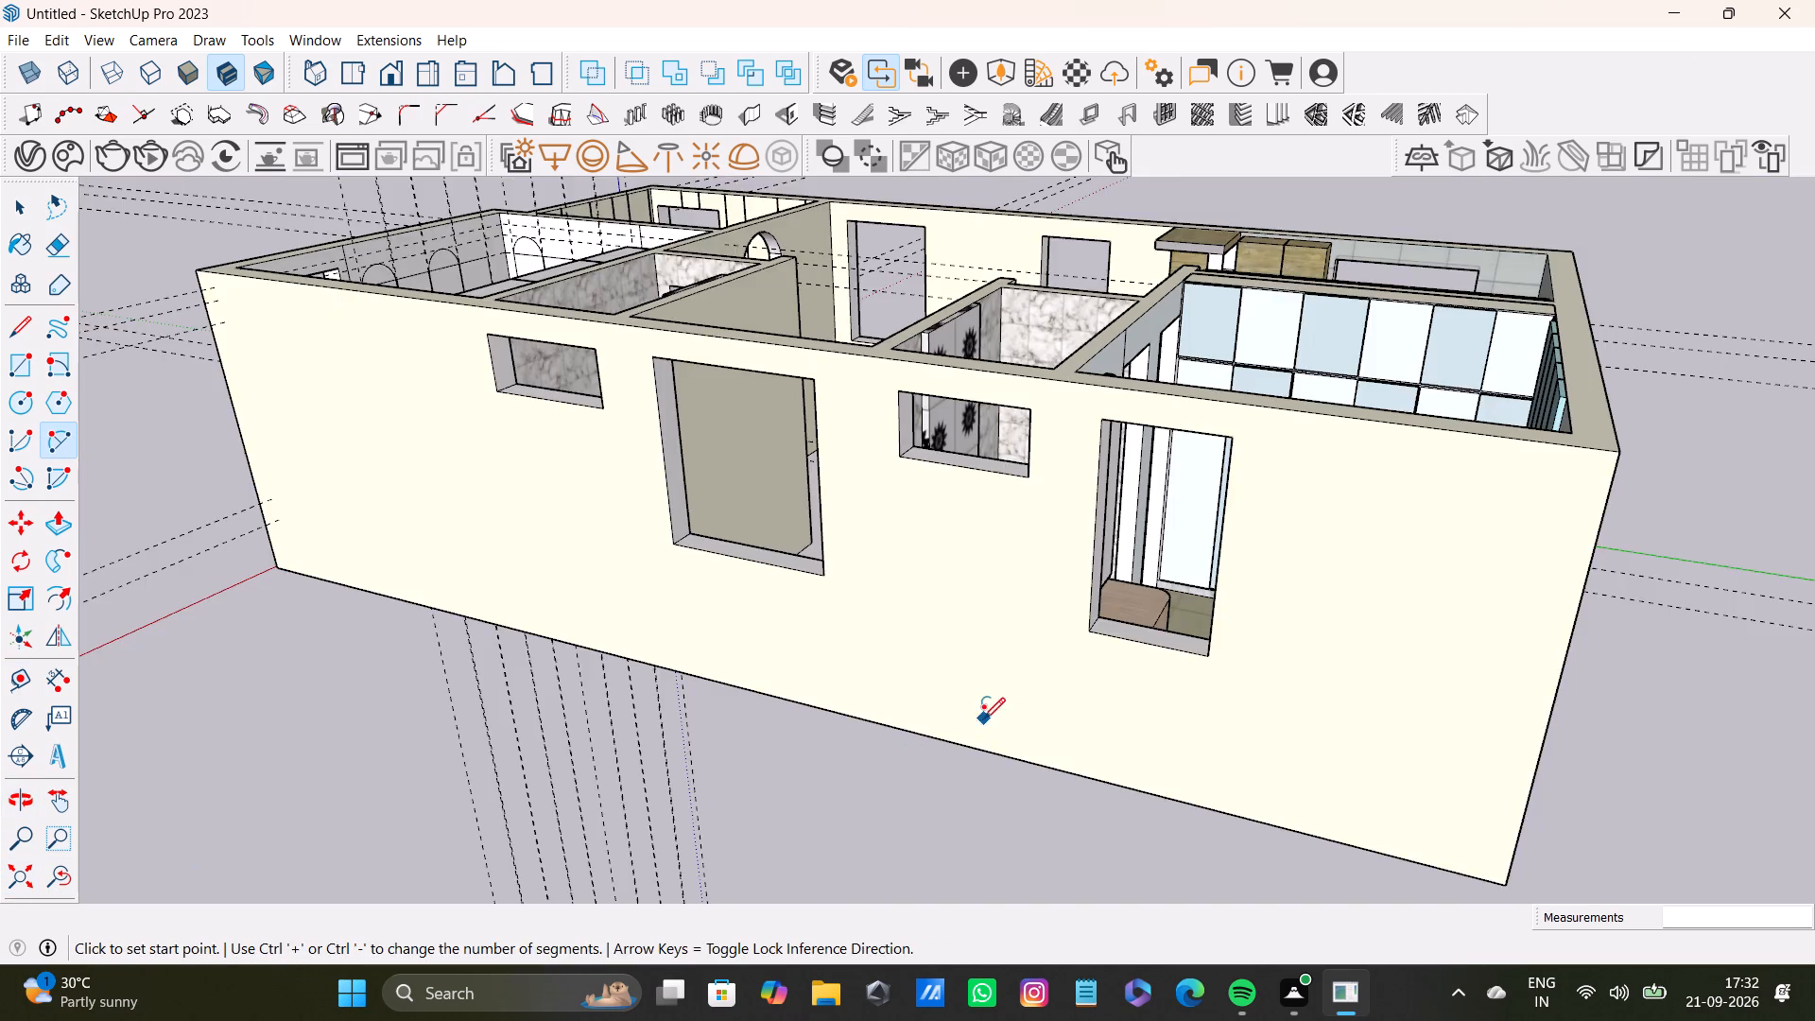
scroll(991, 695, "up", 1)
middle_click_drag(992, 694, 1177, 822)
scroll(830, 533, "up", 3)
middle_click_drag(831, 473, 875, 822, "shift")
scroll(813, 666, "down", 7)
middle_click_drag(767, 611, 778, 610, "shift")
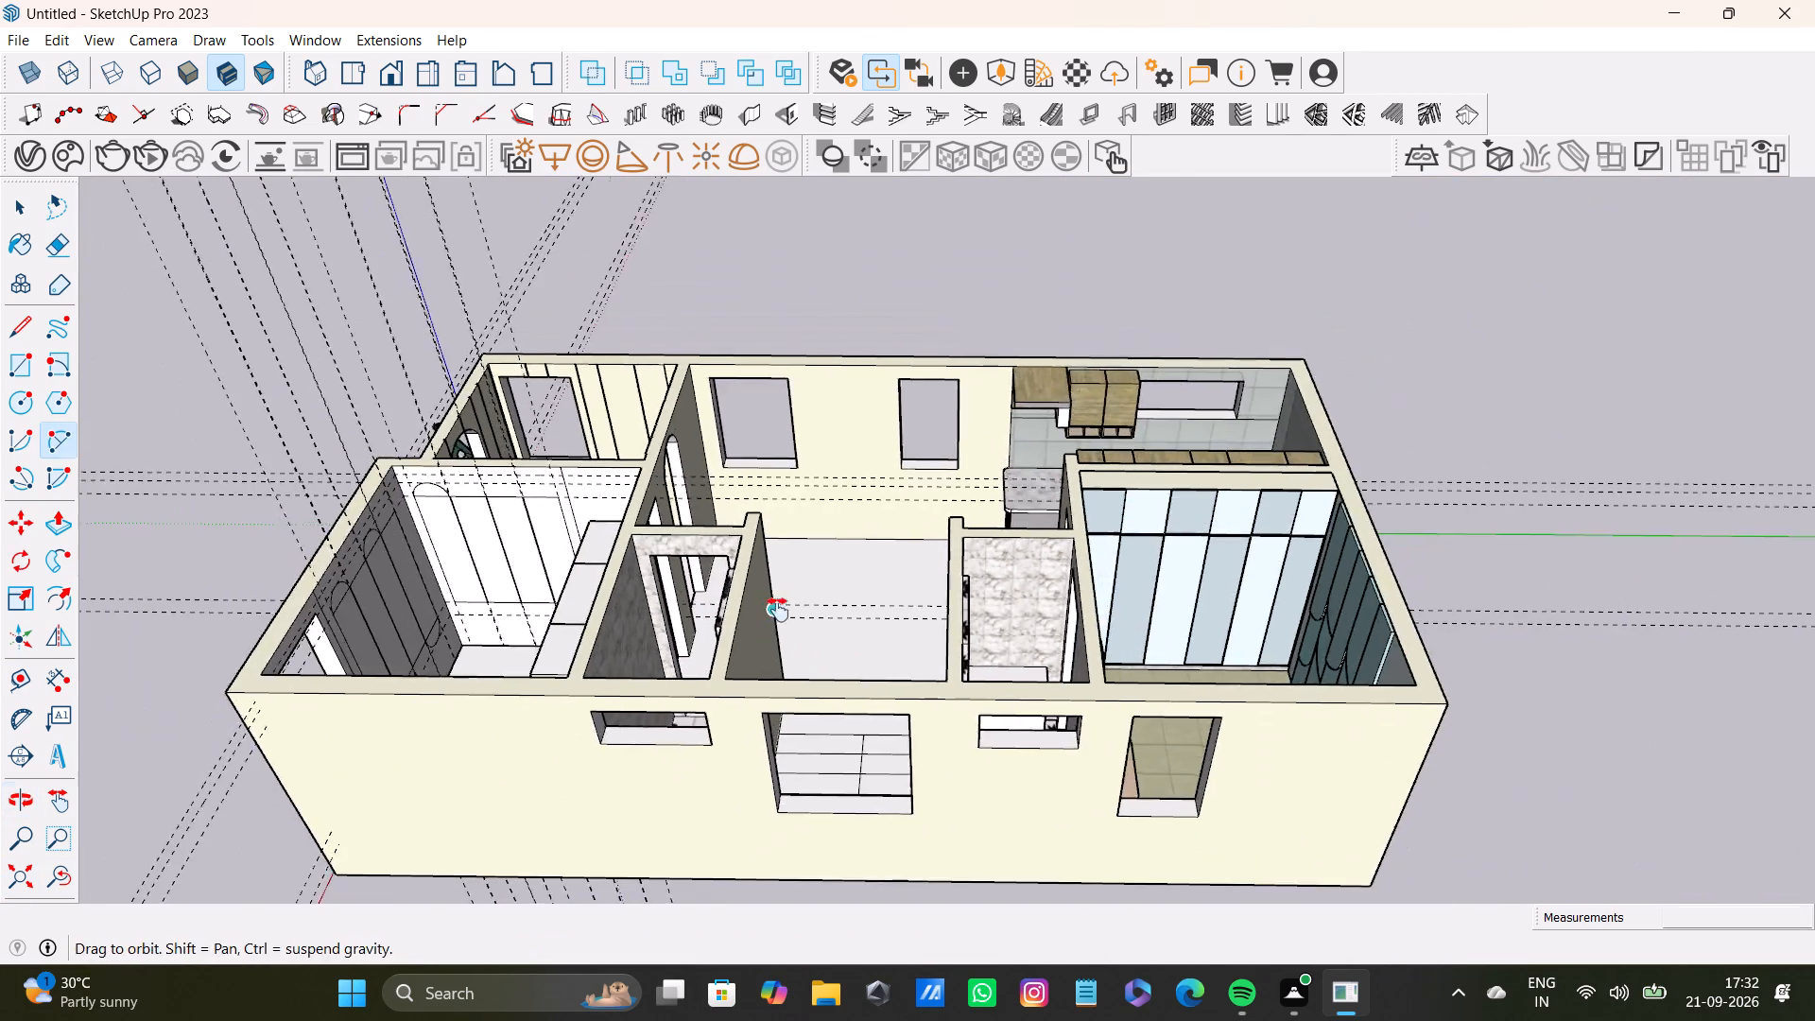
middle_click_drag(778, 610, 1100, 678, "shift")
middle_click_drag(998, 591, 1015, 693)
scroll(716, 684, "up", 10)
middle_click_drag(804, 635, 905, 742)
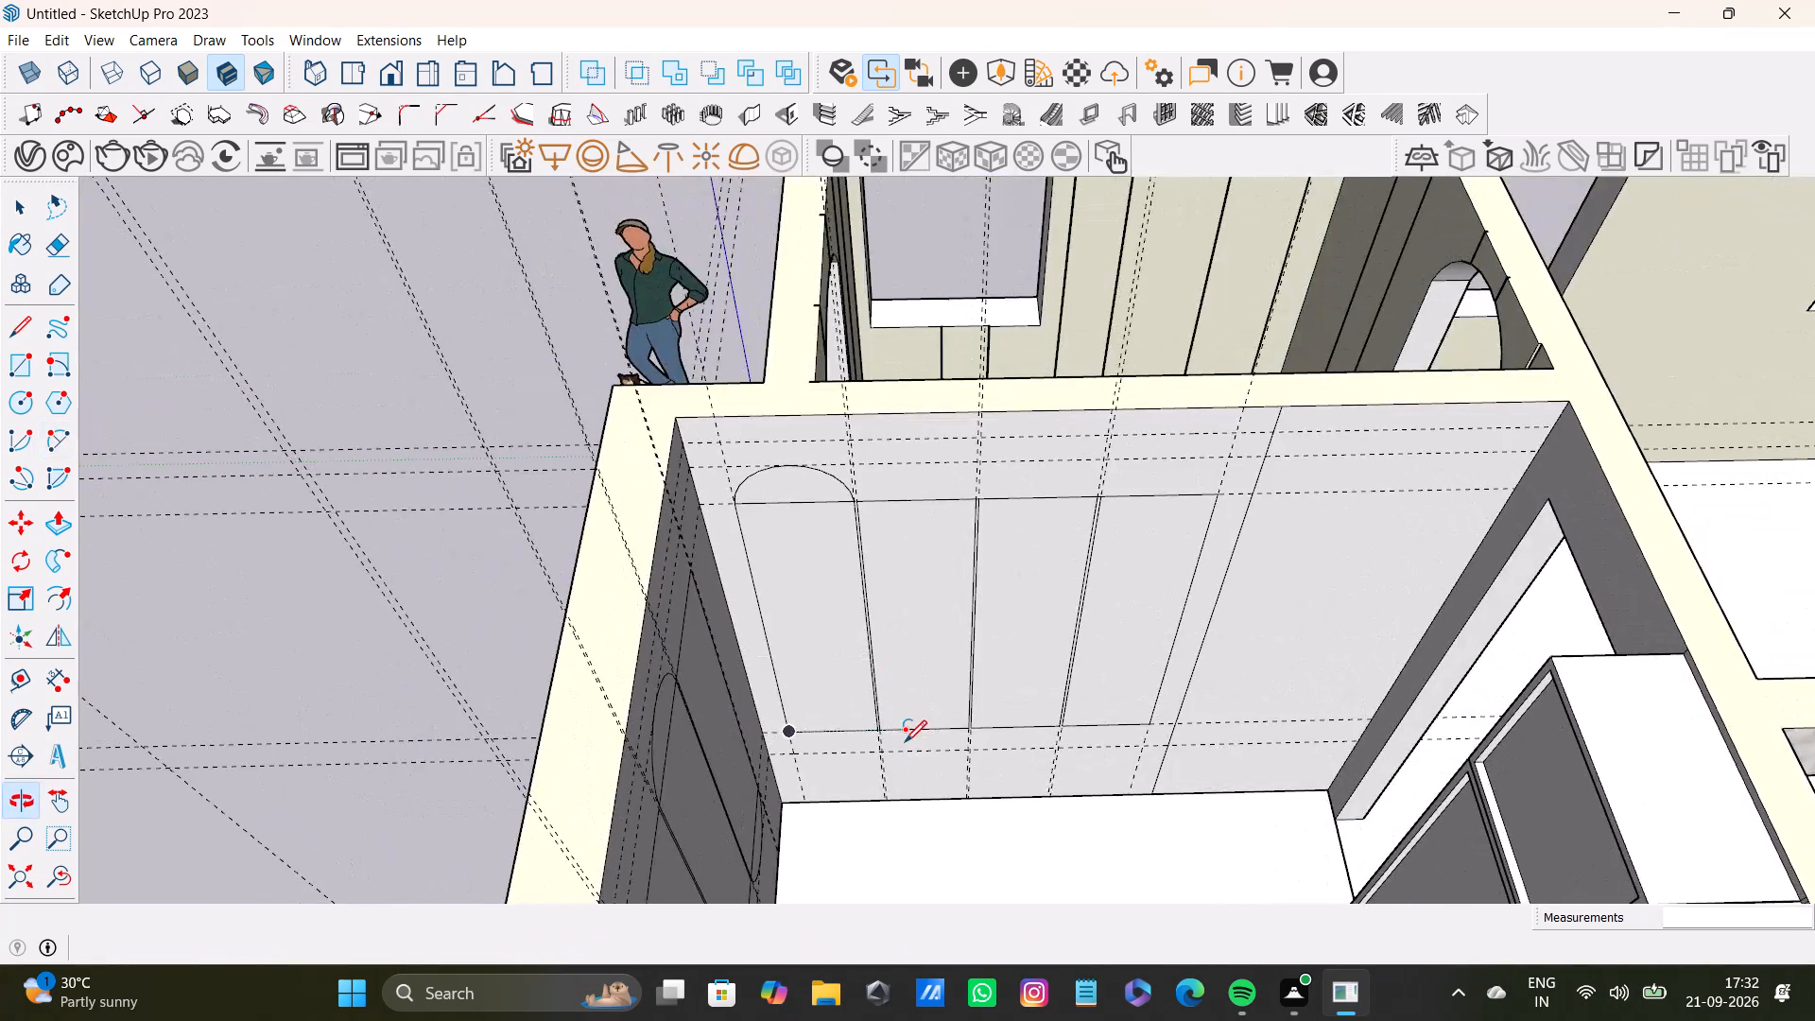
middle_click_drag(905, 742, 882, 656)
scroll(871, 700, "up", 6)
middle_click_drag(921, 755, 893, 654)
scroll(761, 652, "up", 5)
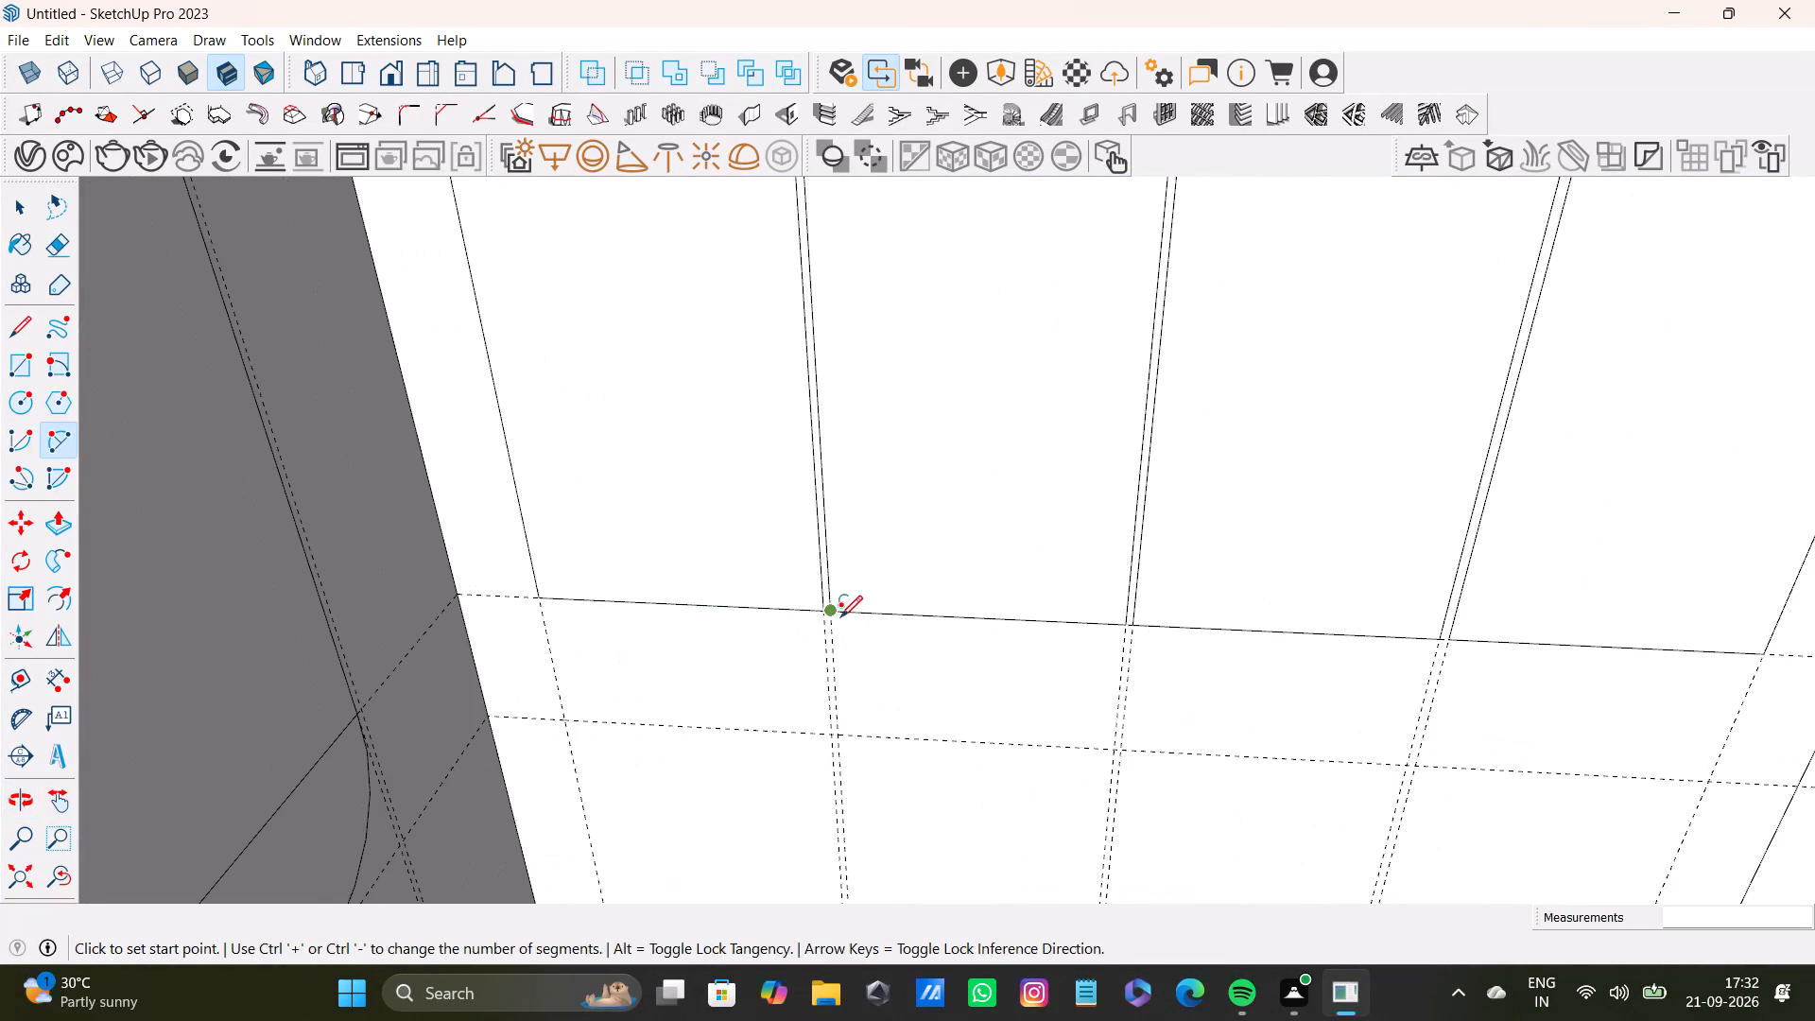
left_click(832, 611)
left_click(1121, 616)
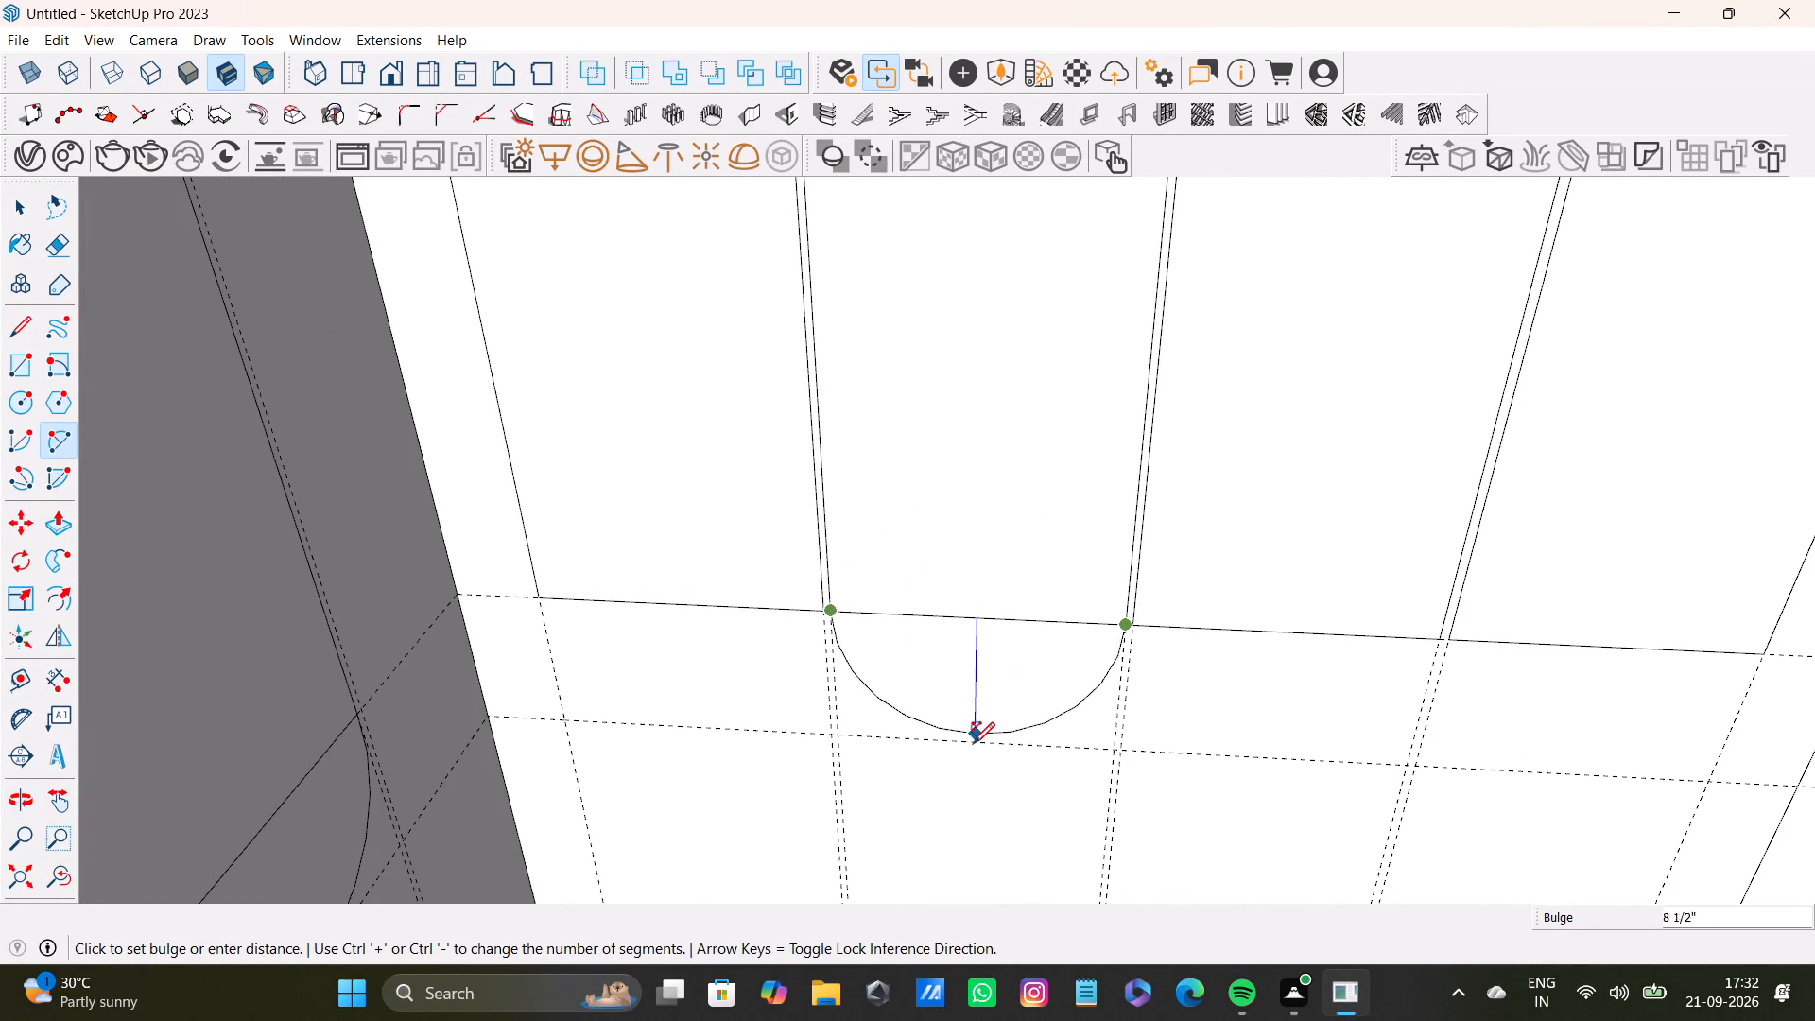
left_click(972, 738)
Draw an upward arc across the top edge of the adjoining wall's third panel, bulging to the arc-crown guide.
scroll(981, 656, "down", 4)
middle_click_drag(1074, 502, 988, 934, "shift")
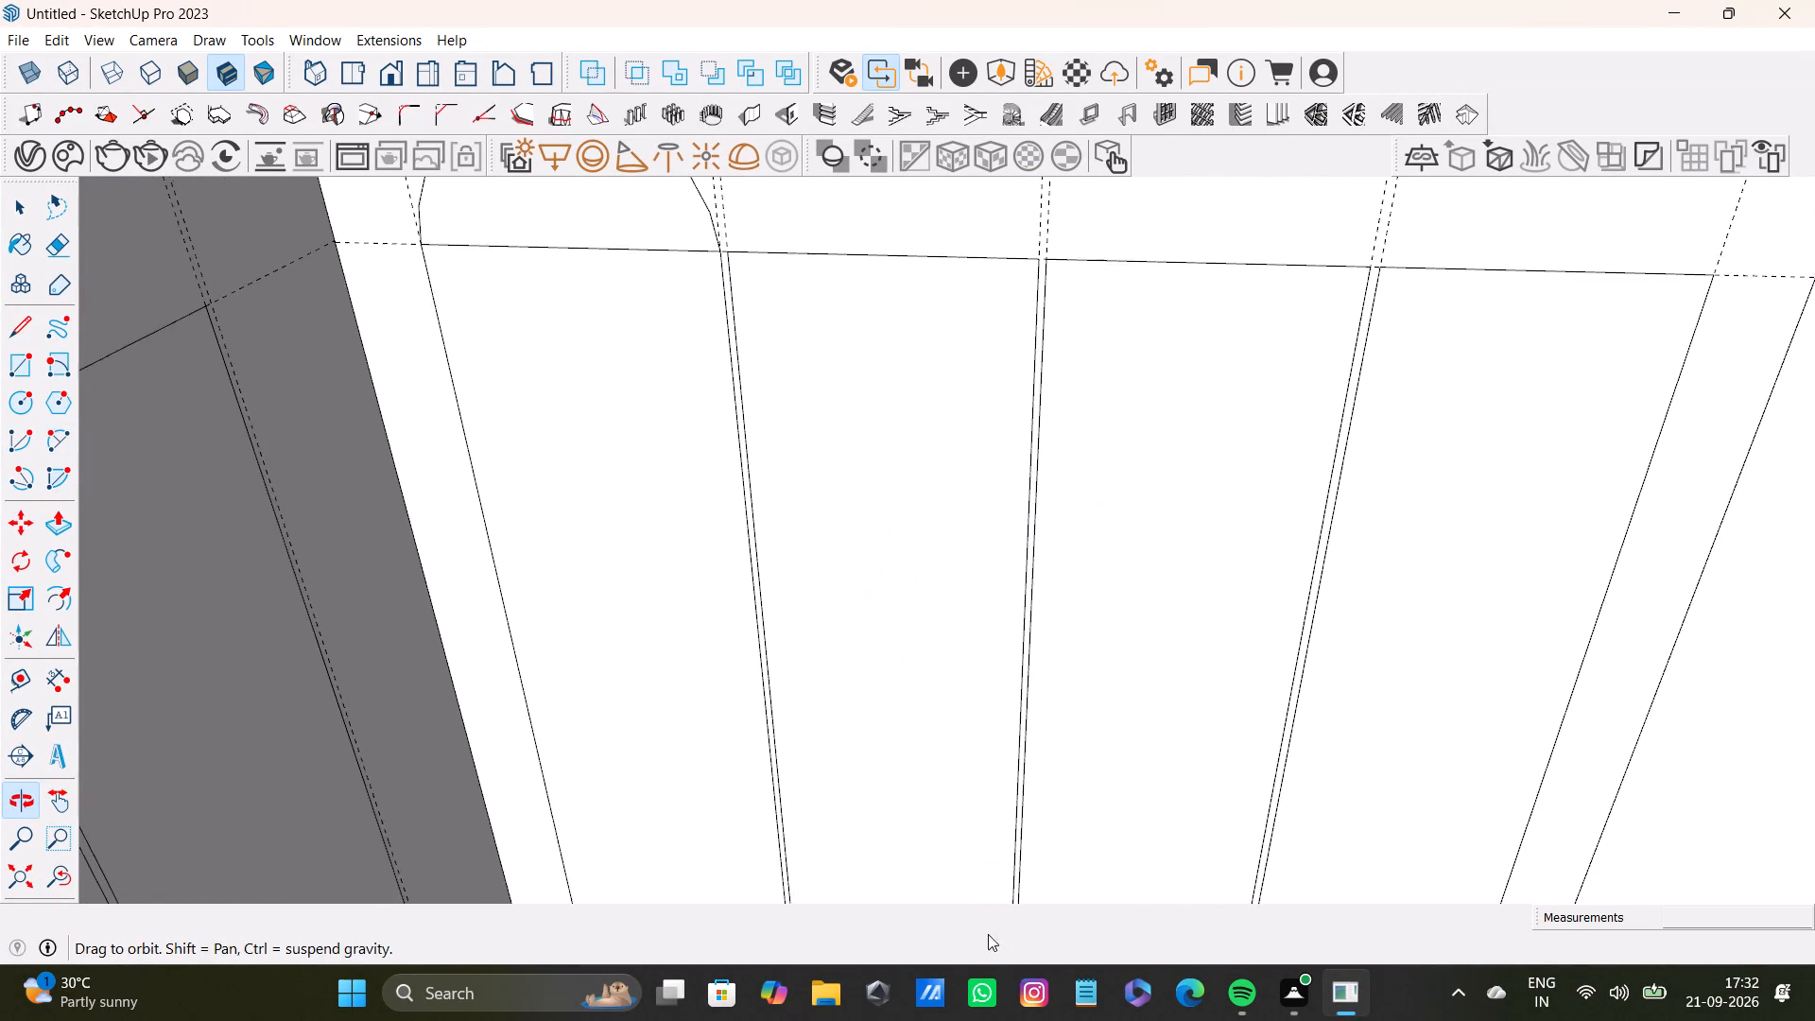
middle_click_drag(988, 934, 992, 962, "shift")
middle_click_drag(1067, 481, 1011, 731)
scroll(1002, 597, "up", 4)
left_click_drag(966, 476, 977, 476)
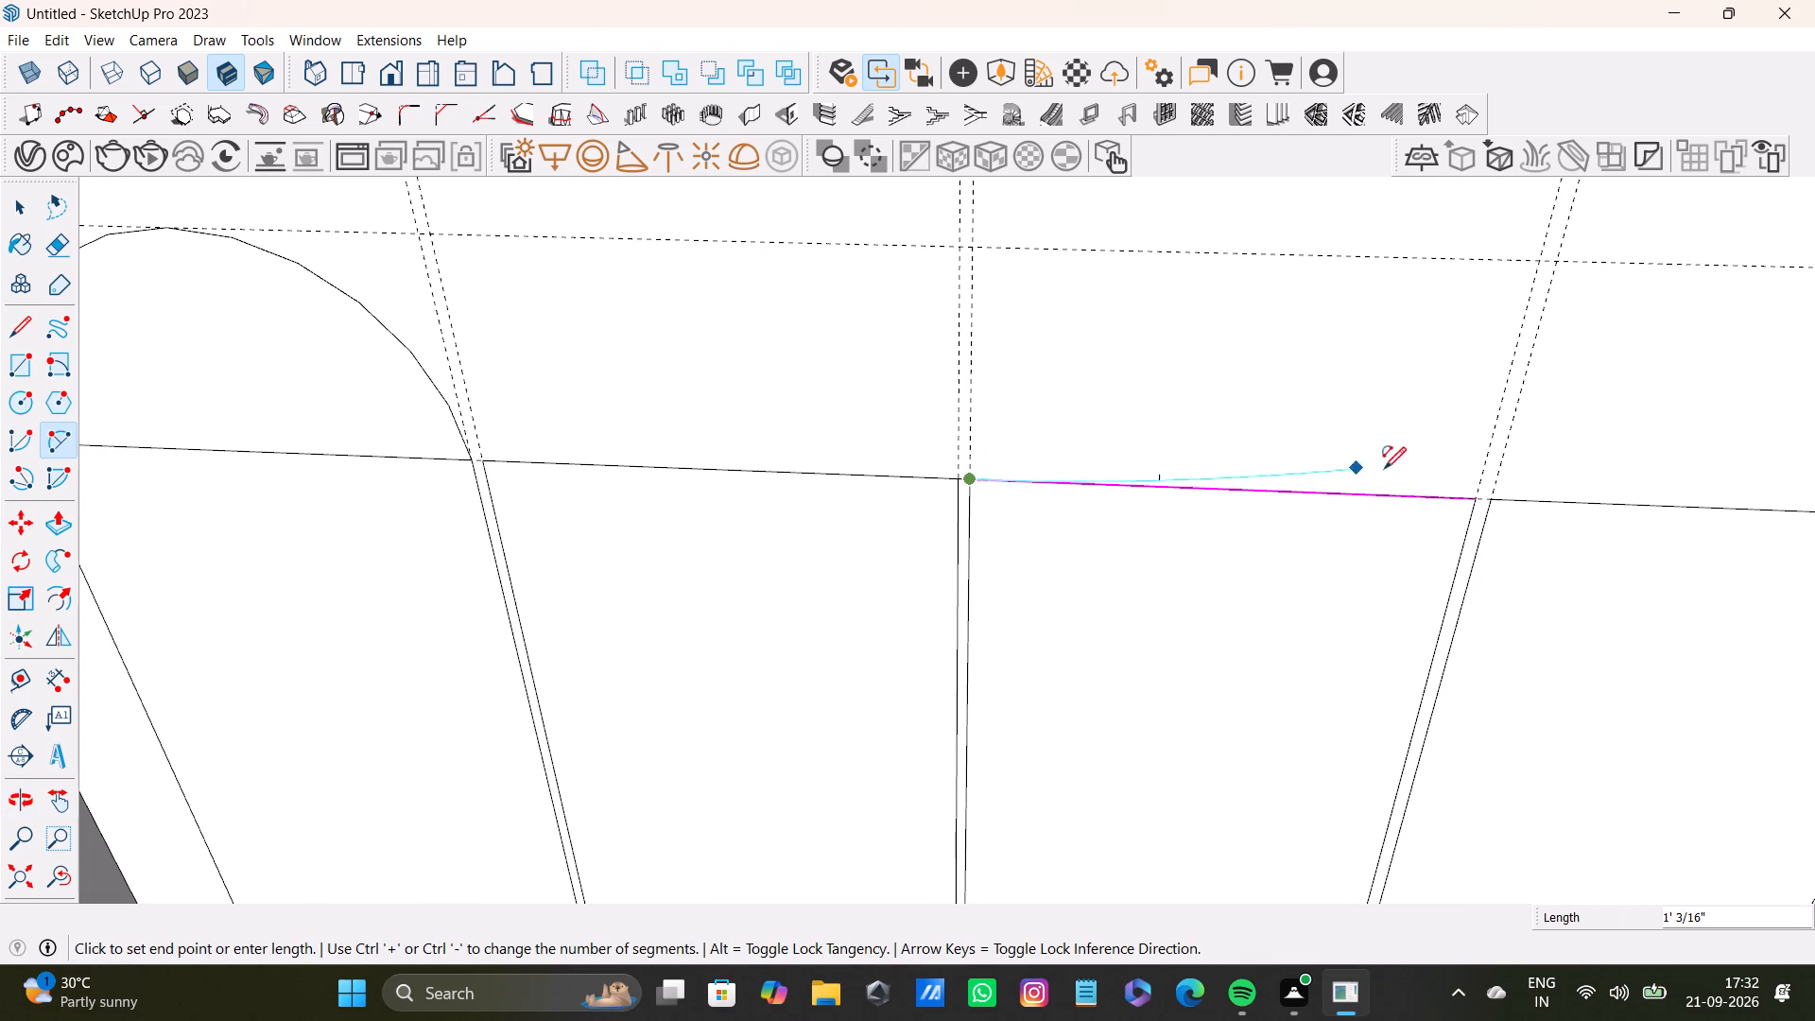
left_click(1473, 499)
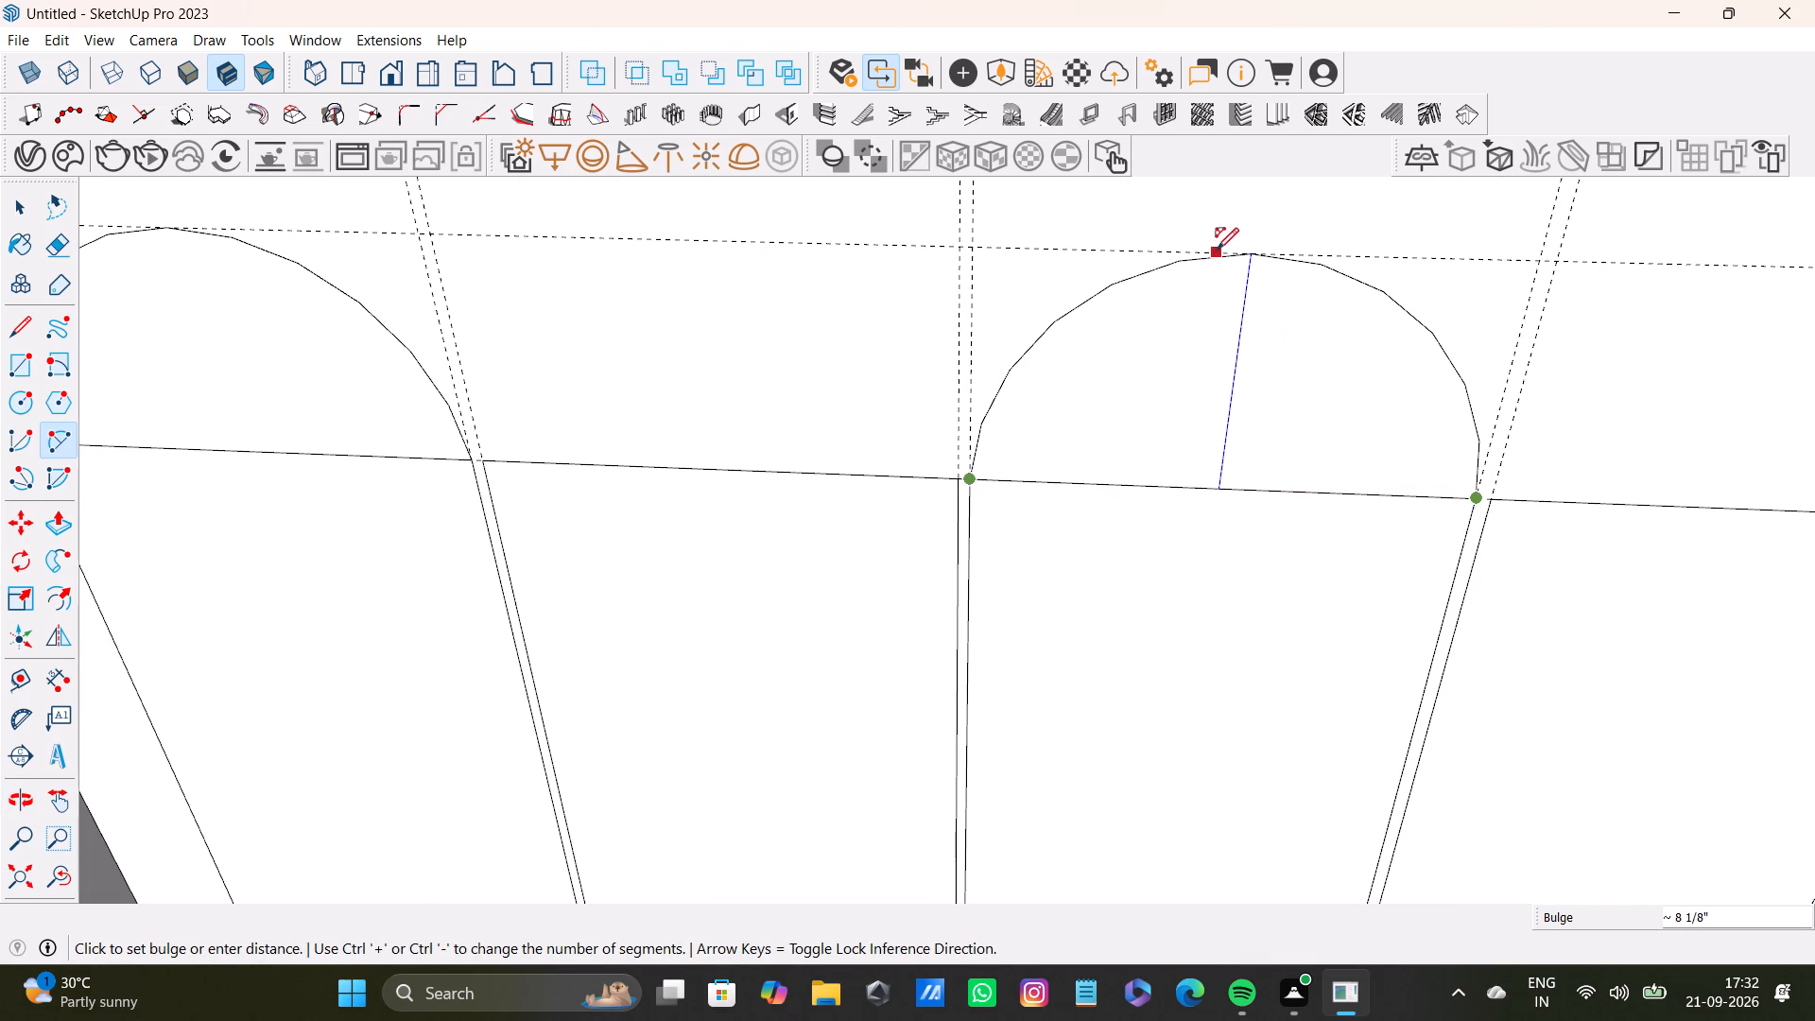
left_click(1217, 250)
Draw a downward arc across the bottom edge of the adjoining wall's fourth panel, bulging to the lower guide.
scroll(1208, 379, "down", 7)
middle_click_drag(1279, 543, 1054, 408, "shift")
scroll(1098, 585, "down", 2)
middle_click_drag(1170, 720, 1140, 365, "shift")
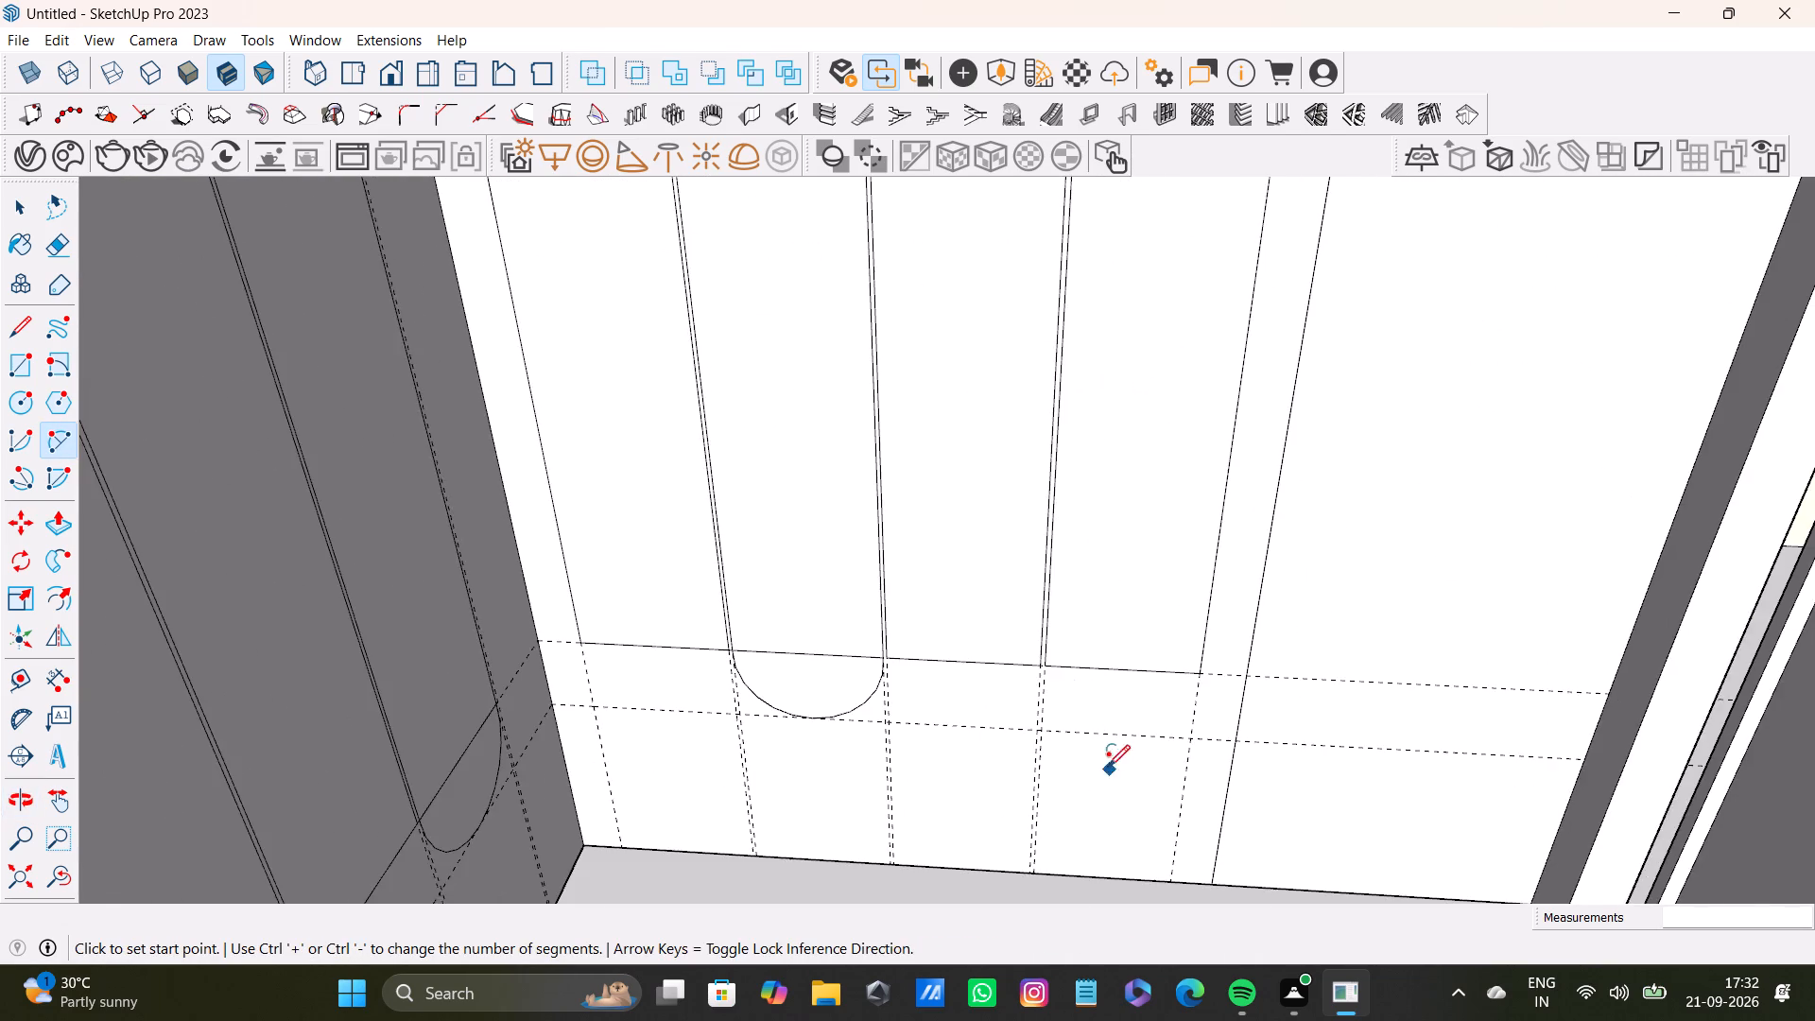
scroll(1040, 652, "up", 5)
left_click(1047, 675)
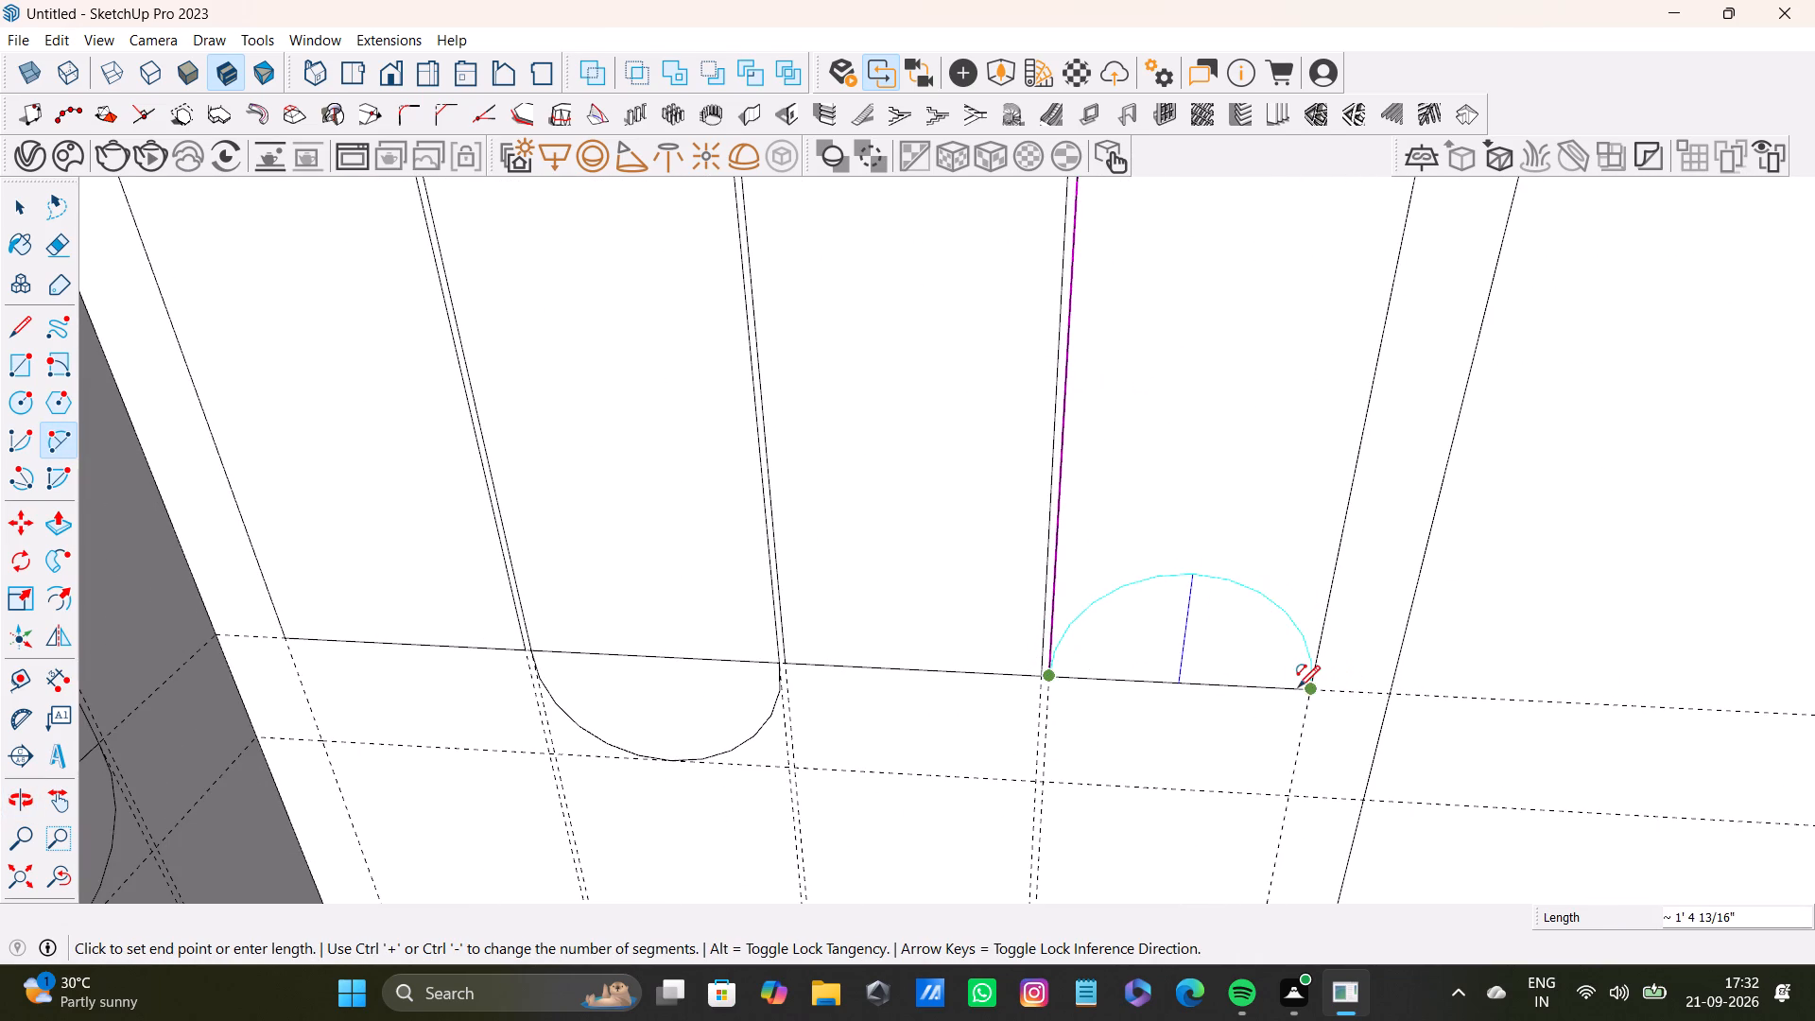
left_click(1305, 687)
left_click(1159, 794)
Delete the straight edges separating the arcs from the first panel's top and the second panel's bottom on the window wall.
scroll(1132, 787, "down", 7)
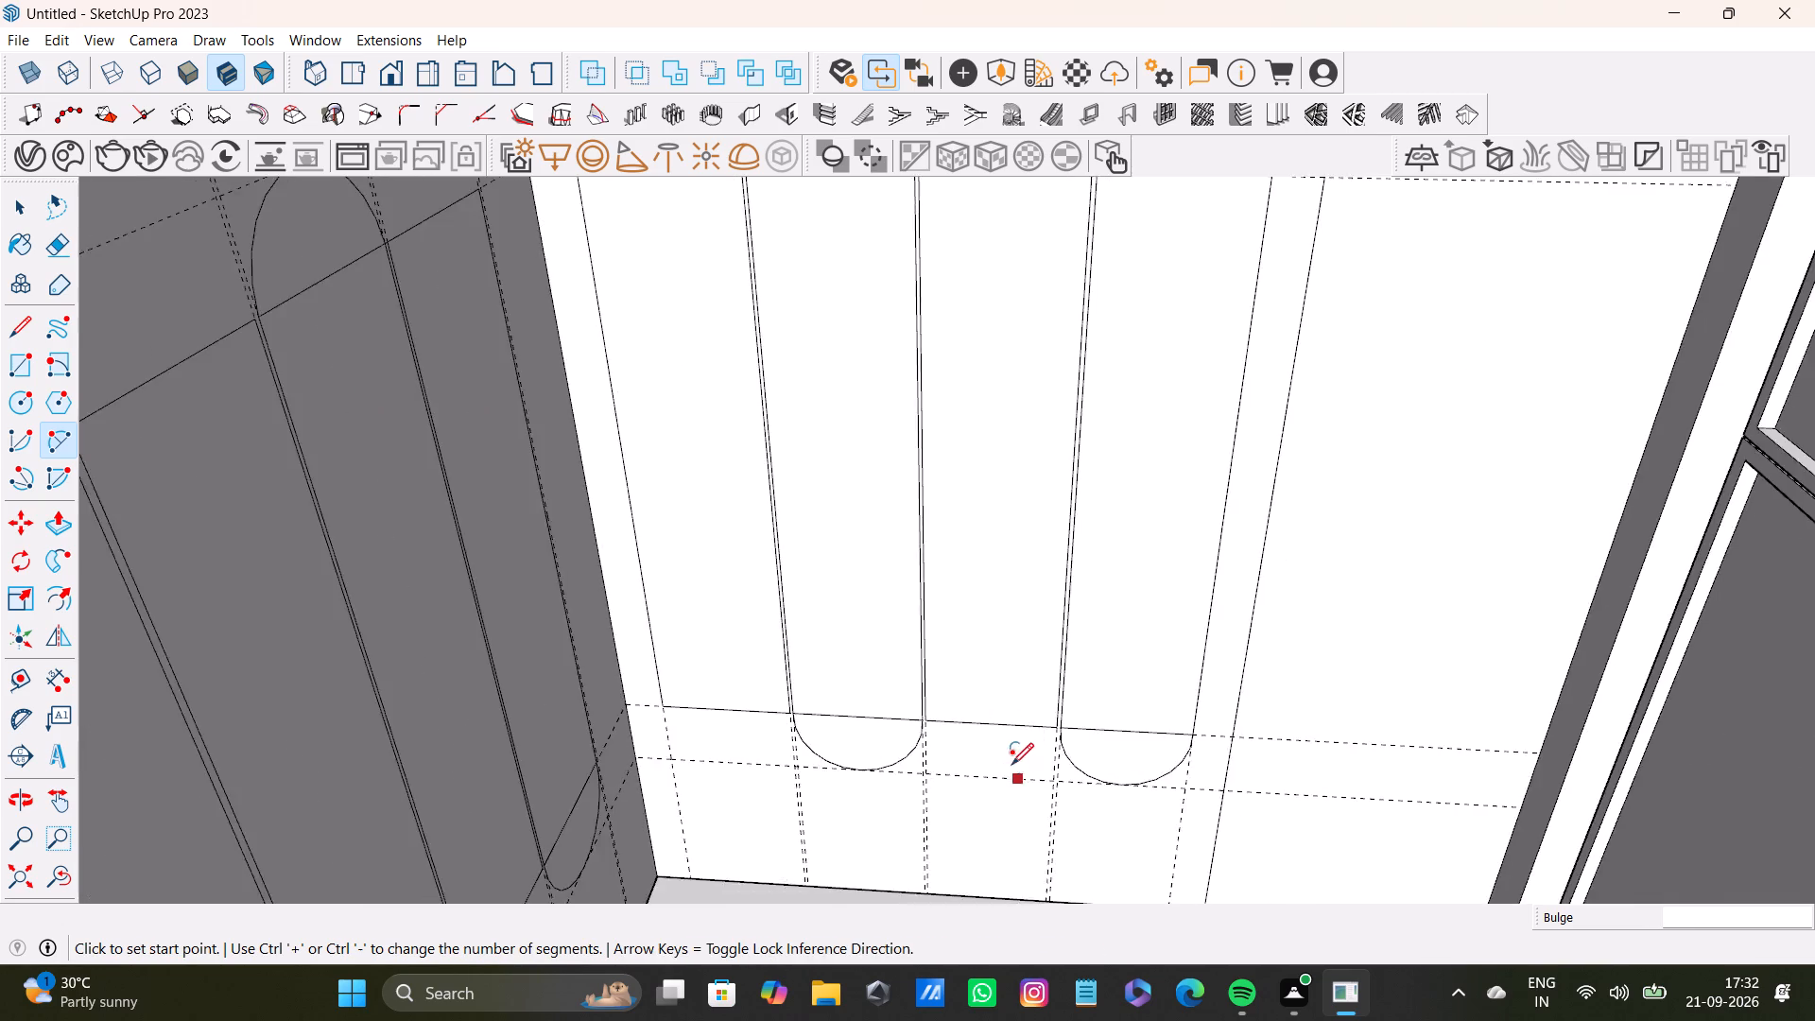
middle_click_drag(988, 702, 1294, 785)
middle_click_drag(1338, 787, 984, 824)
scroll(909, 774, "down", 3)
middle_click_drag(895, 736, 1185, 641, "shift")
middle_click_drag(1340, 663, 1245, 698)
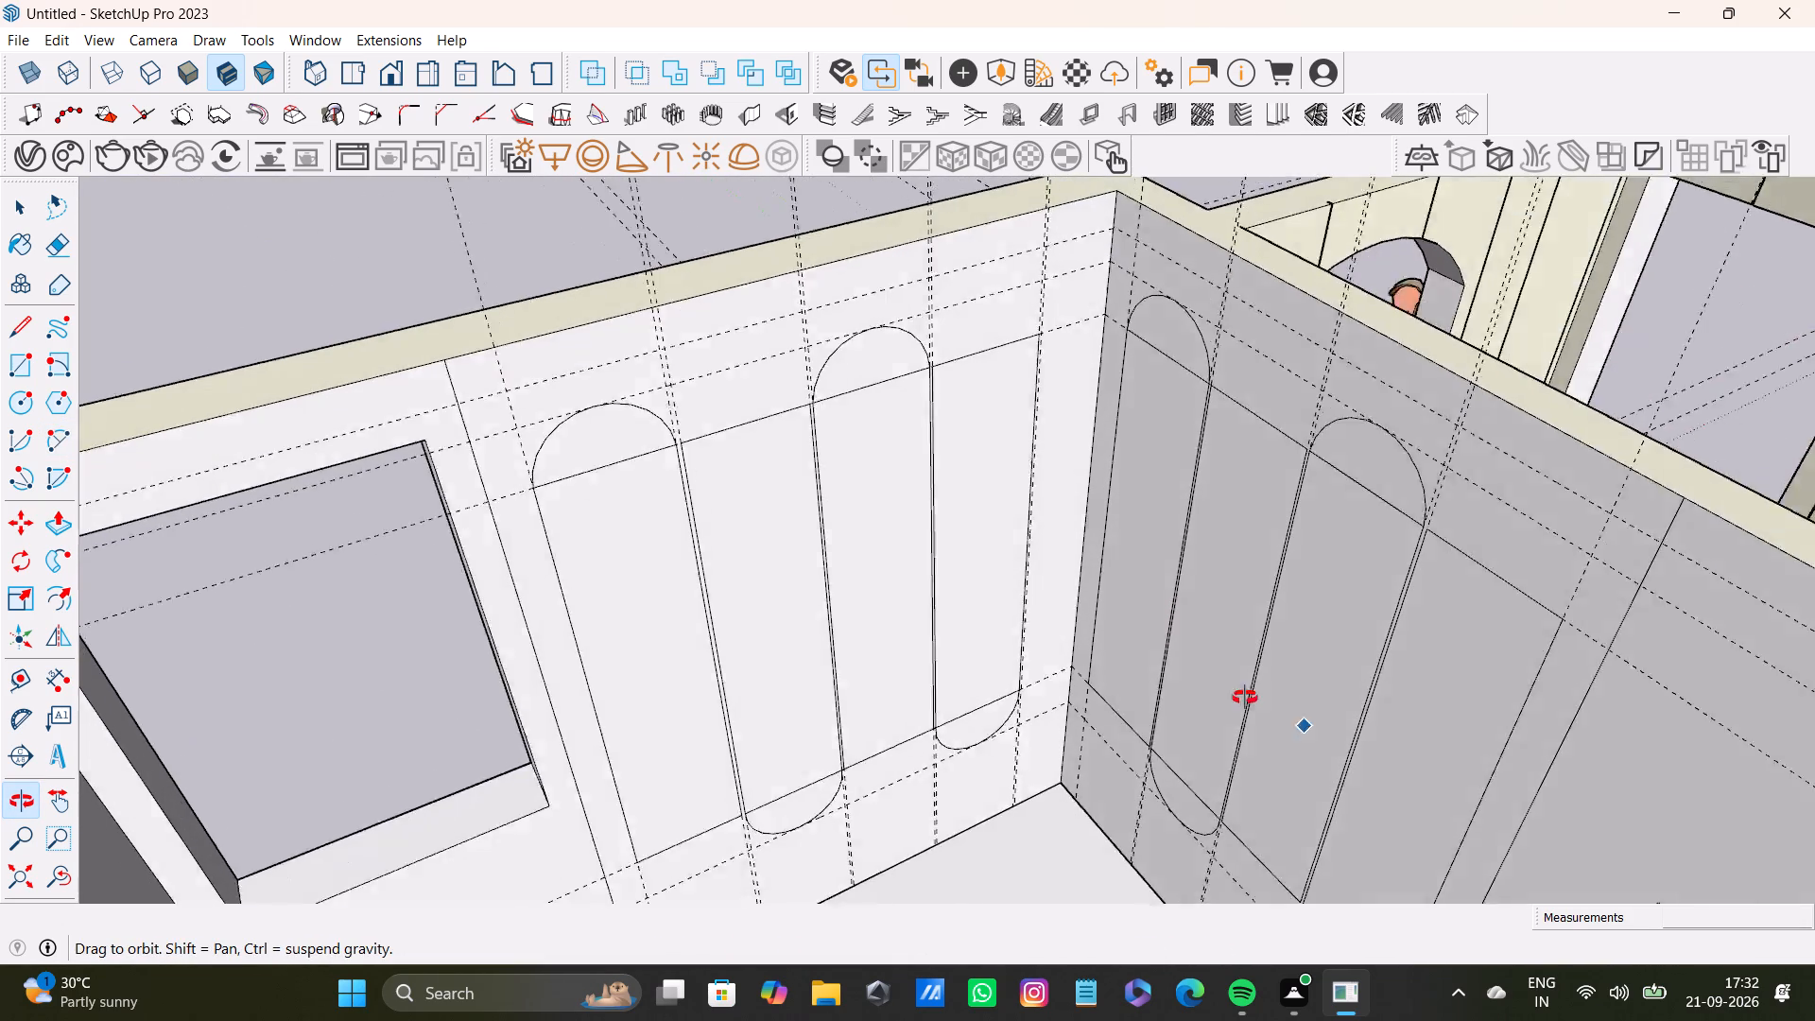
middle_click_drag(1245, 698, 1098, 748)
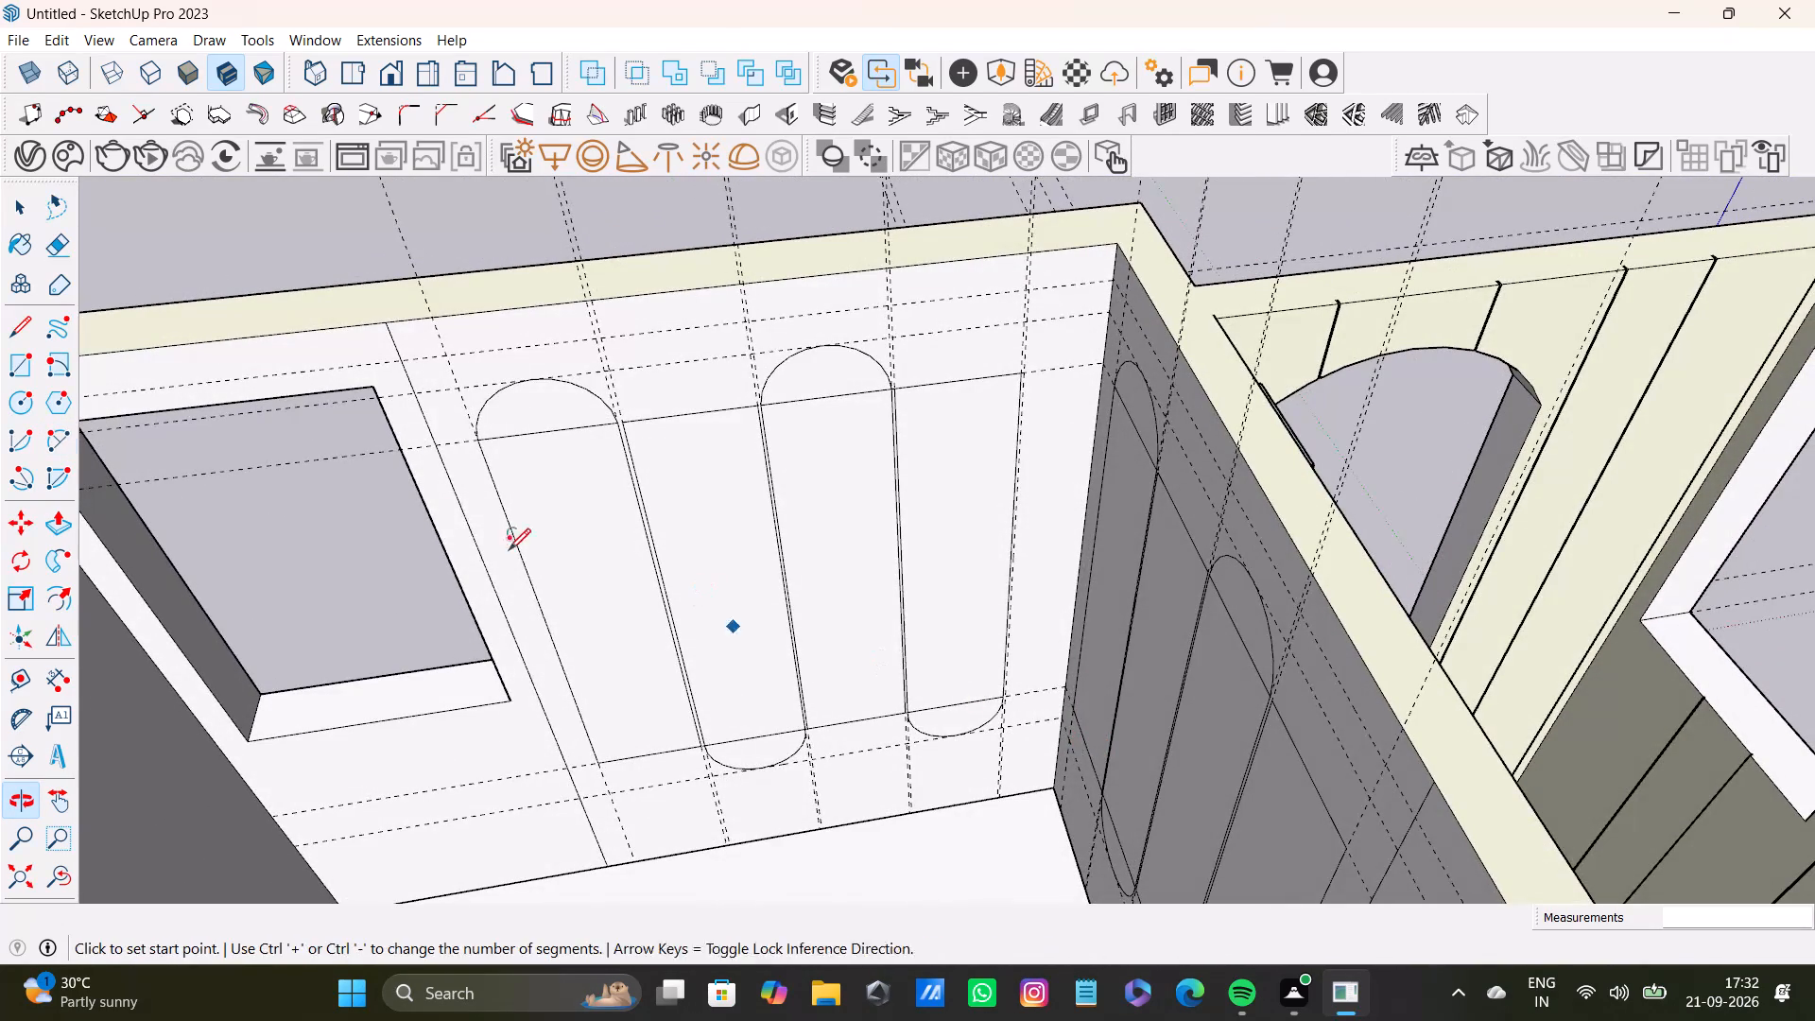
key("space")
scroll(564, 601, "up", 3)
left_click(560, 368)
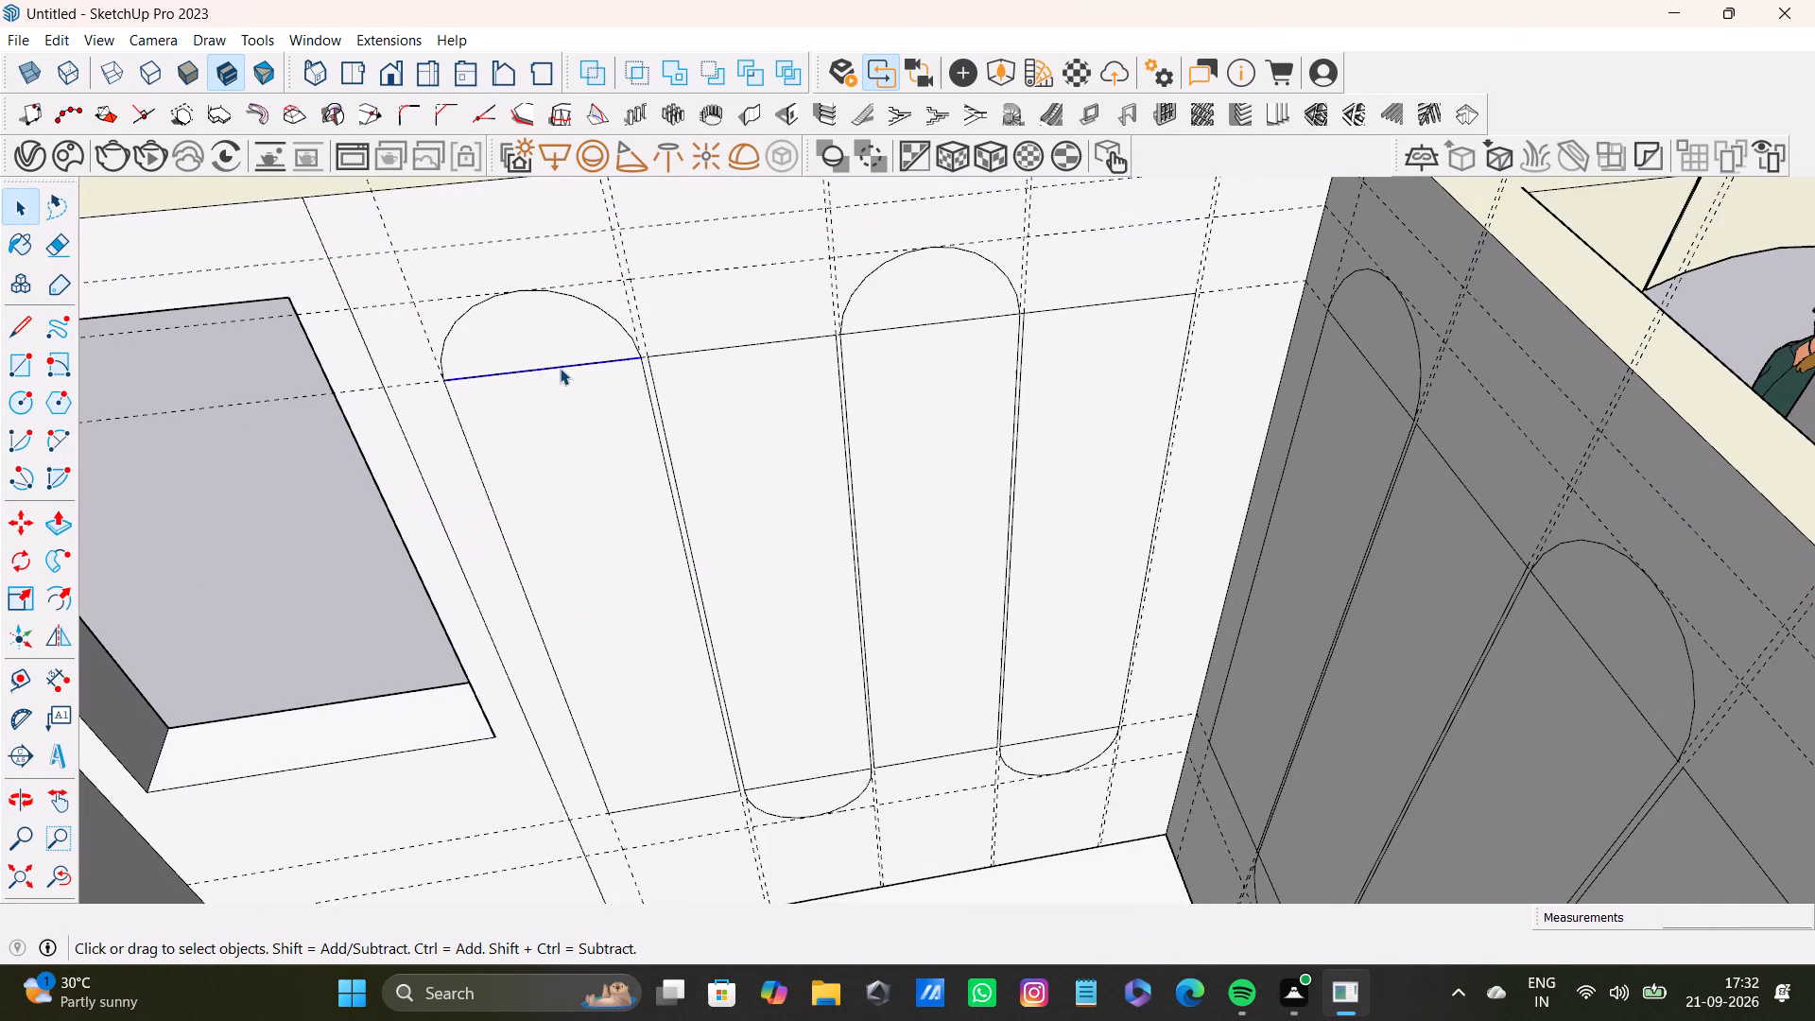
key("Delete")
left_click(794, 780)
key("Delete")
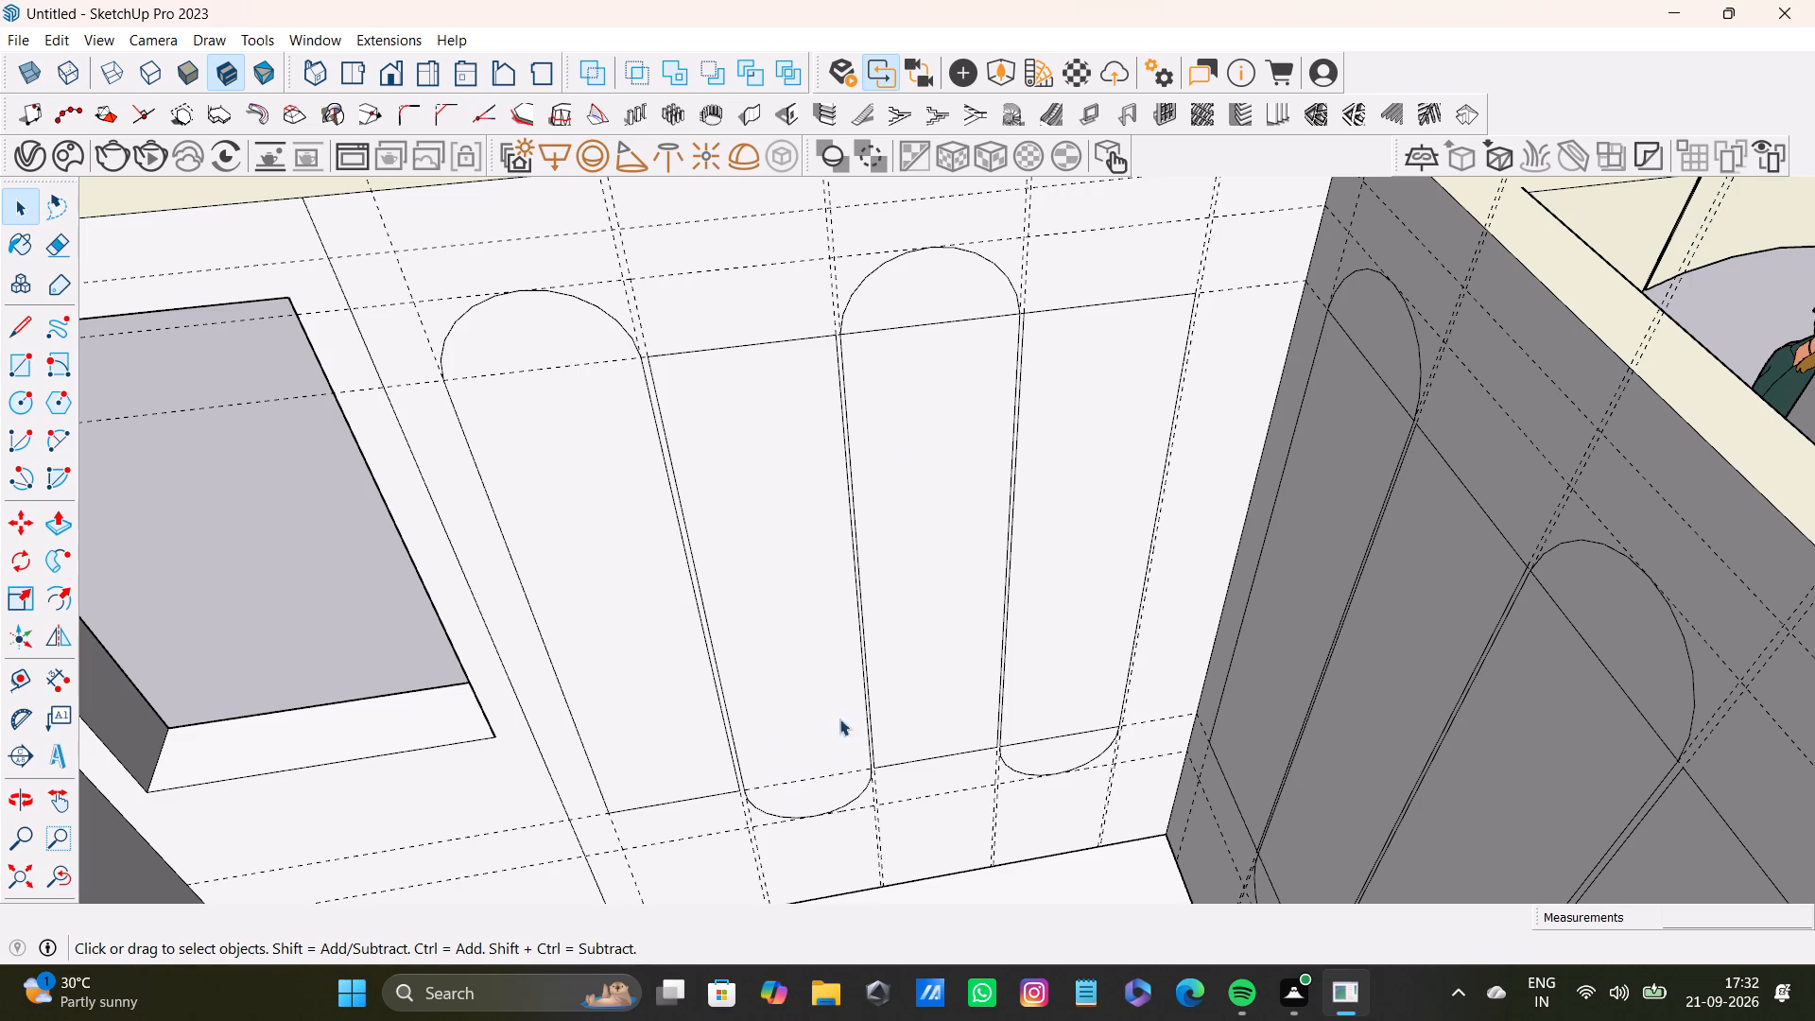
Delete the straight edges separating the arcs from the third panel's top and the fourth panel's bottom on the window wall.
left_click(927, 320)
key("Delete")
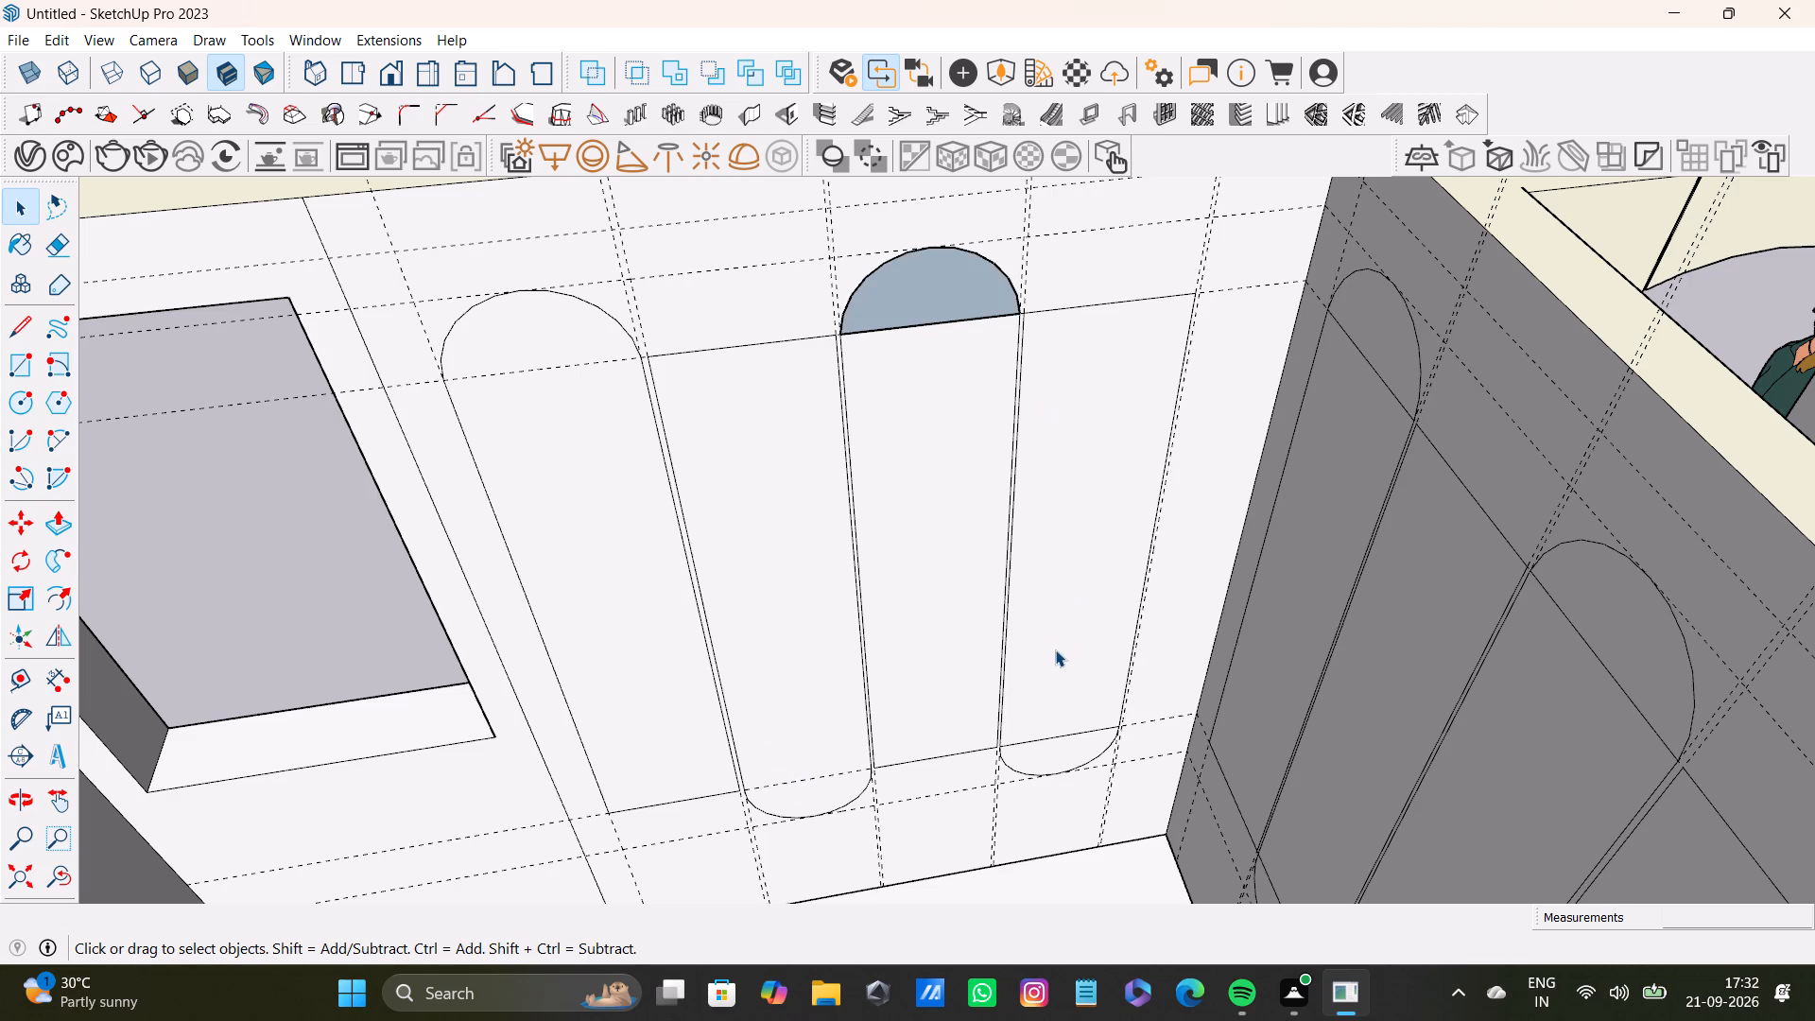
key("ctrl+z")
left_click(959, 320)
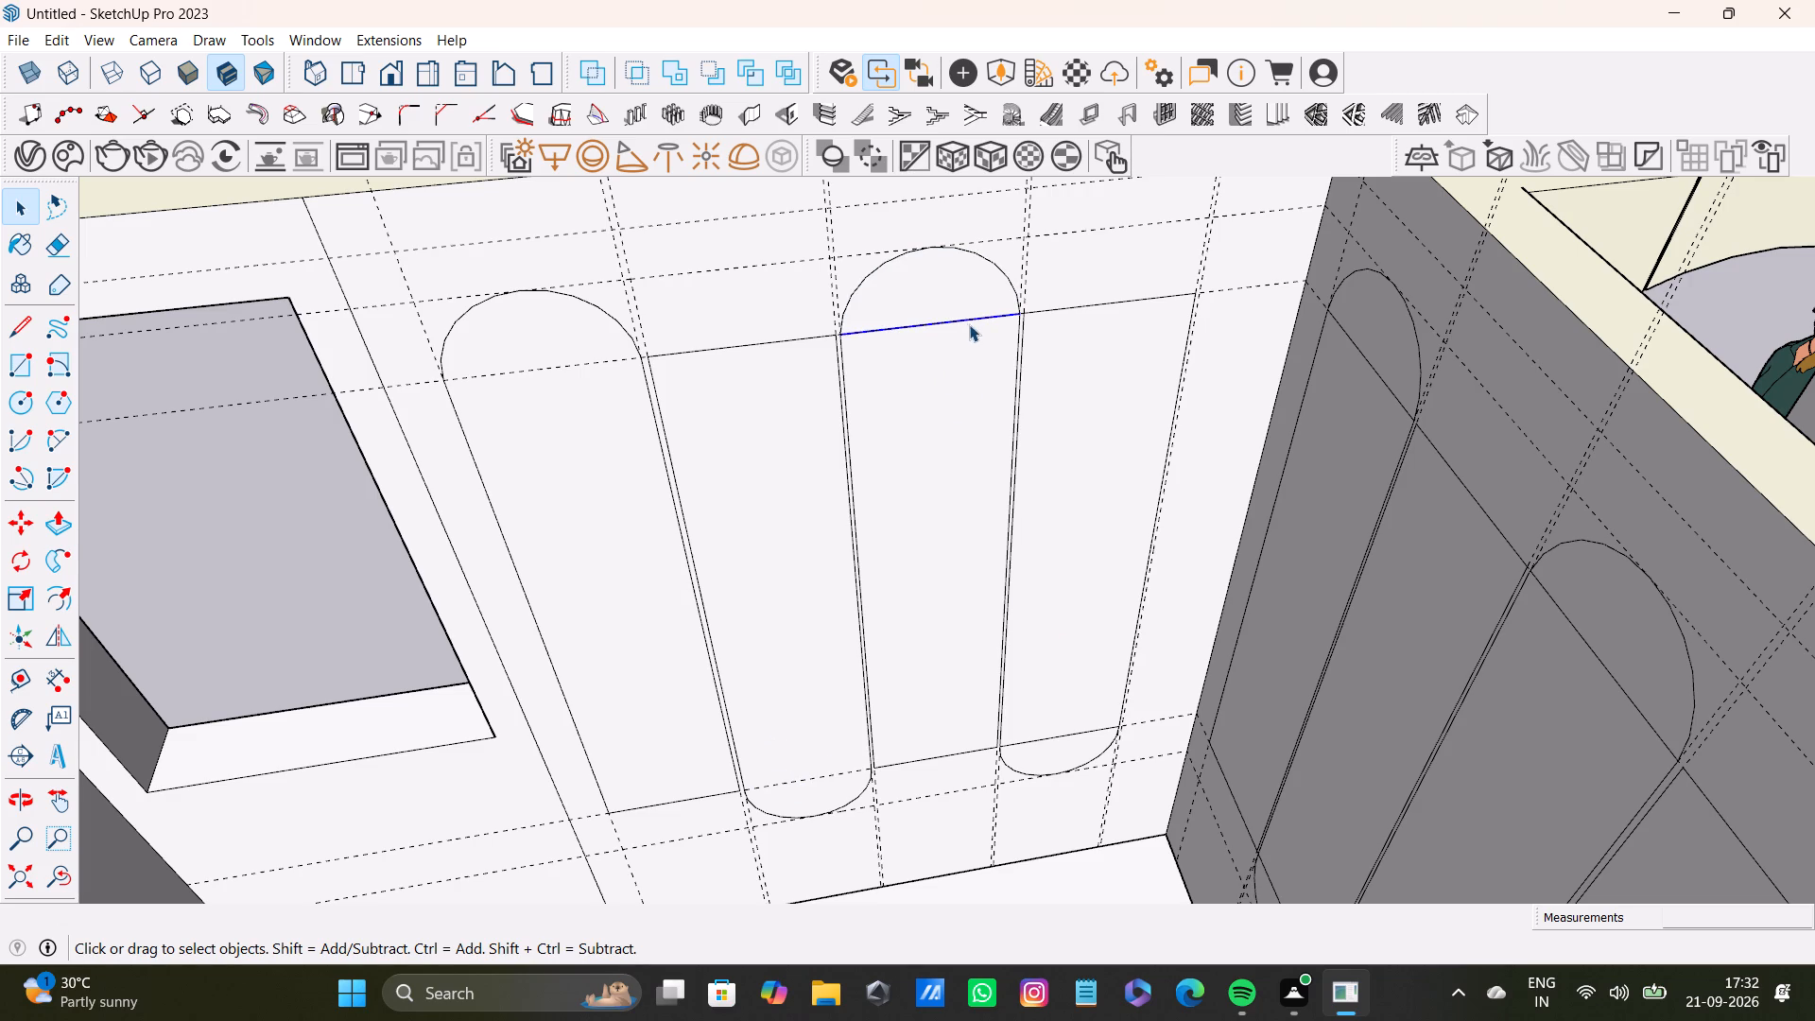
key("Delete")
left_click(1058, 733)
left_click(1058, 735)
key("Delete")
Delete the straight edges under the first panel's top arc and above the second panel's bottom arc on the adjoining wall.
middle_click_drag(1109, 755, 1538, 738)
middle_click_drag(1365, 446, 1250, 602)
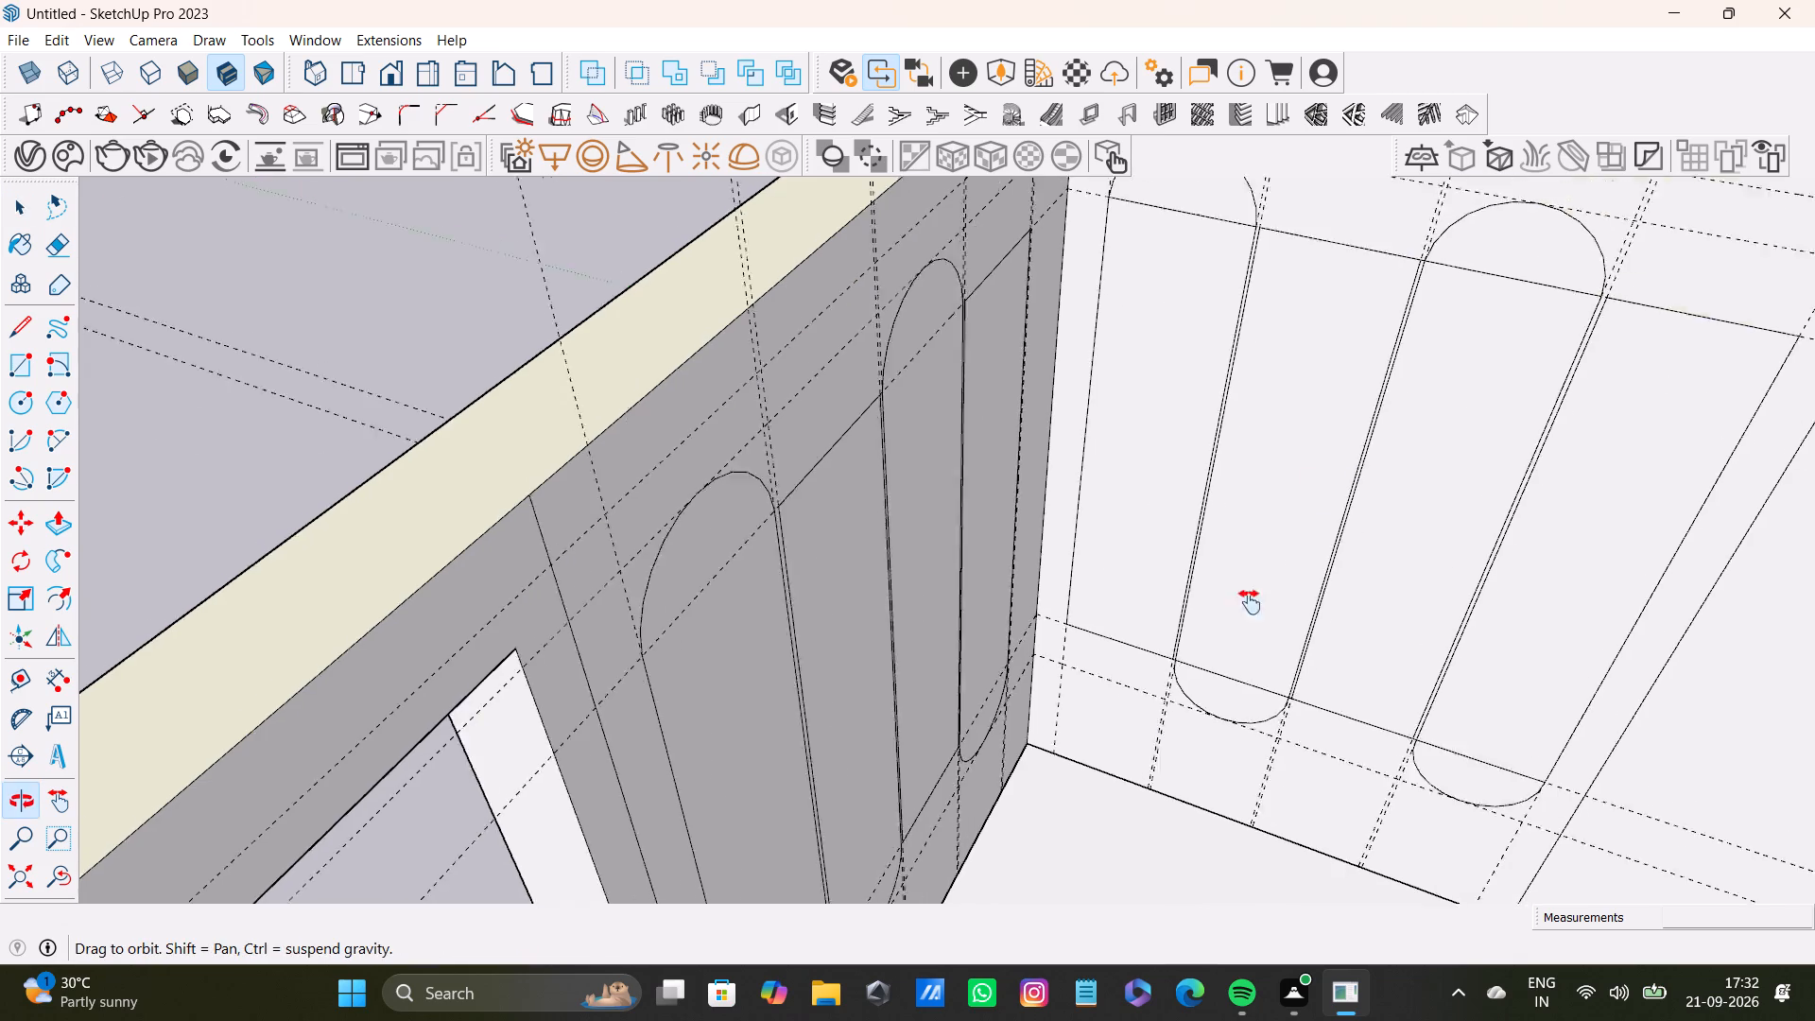
middle_click_drag(1250, 602, 1090, 907)
scroll(973, 686, "up", 3)
middle_click_drag(941, 724, 1031, 692)
scroll(989, 697, "up", 3)
left_click(995, 687)
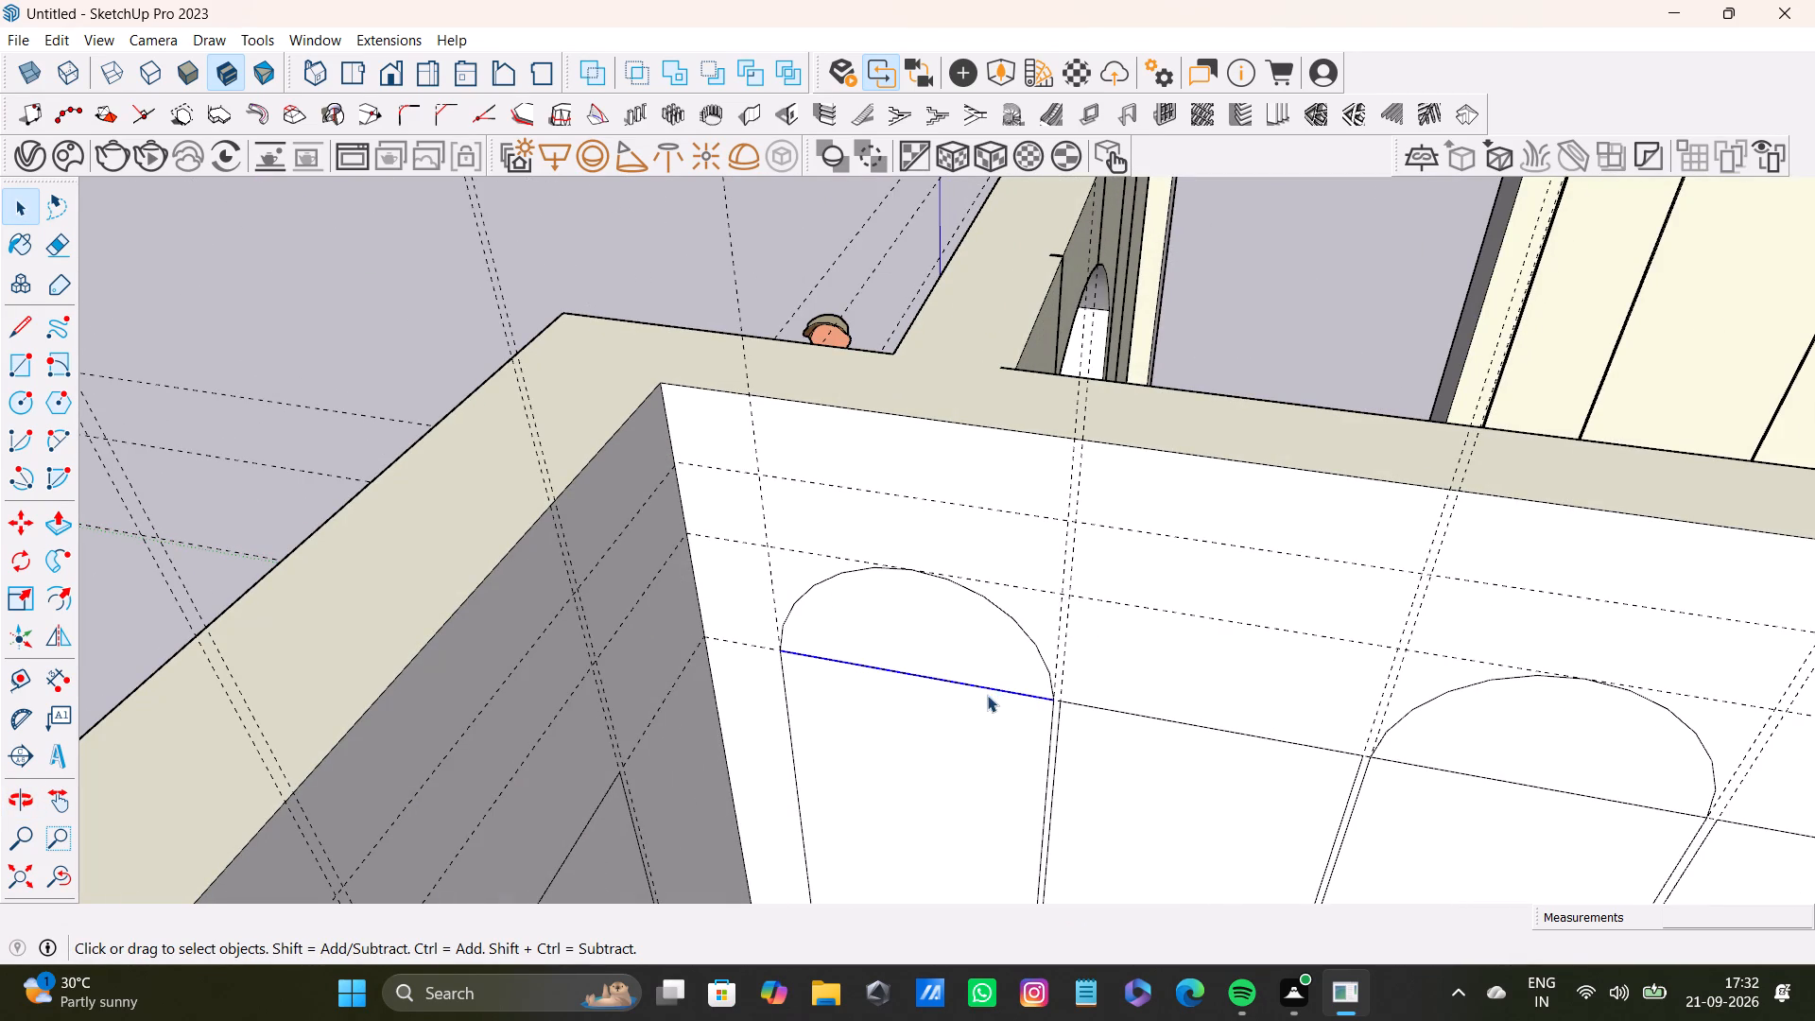
key("Delete")
scroll(987, 695, "down", 5)
middle_click_drag(985, 825, 966, 477, "shift")
scroll(964, 846, "up", 6)
left_click(1057, 782)
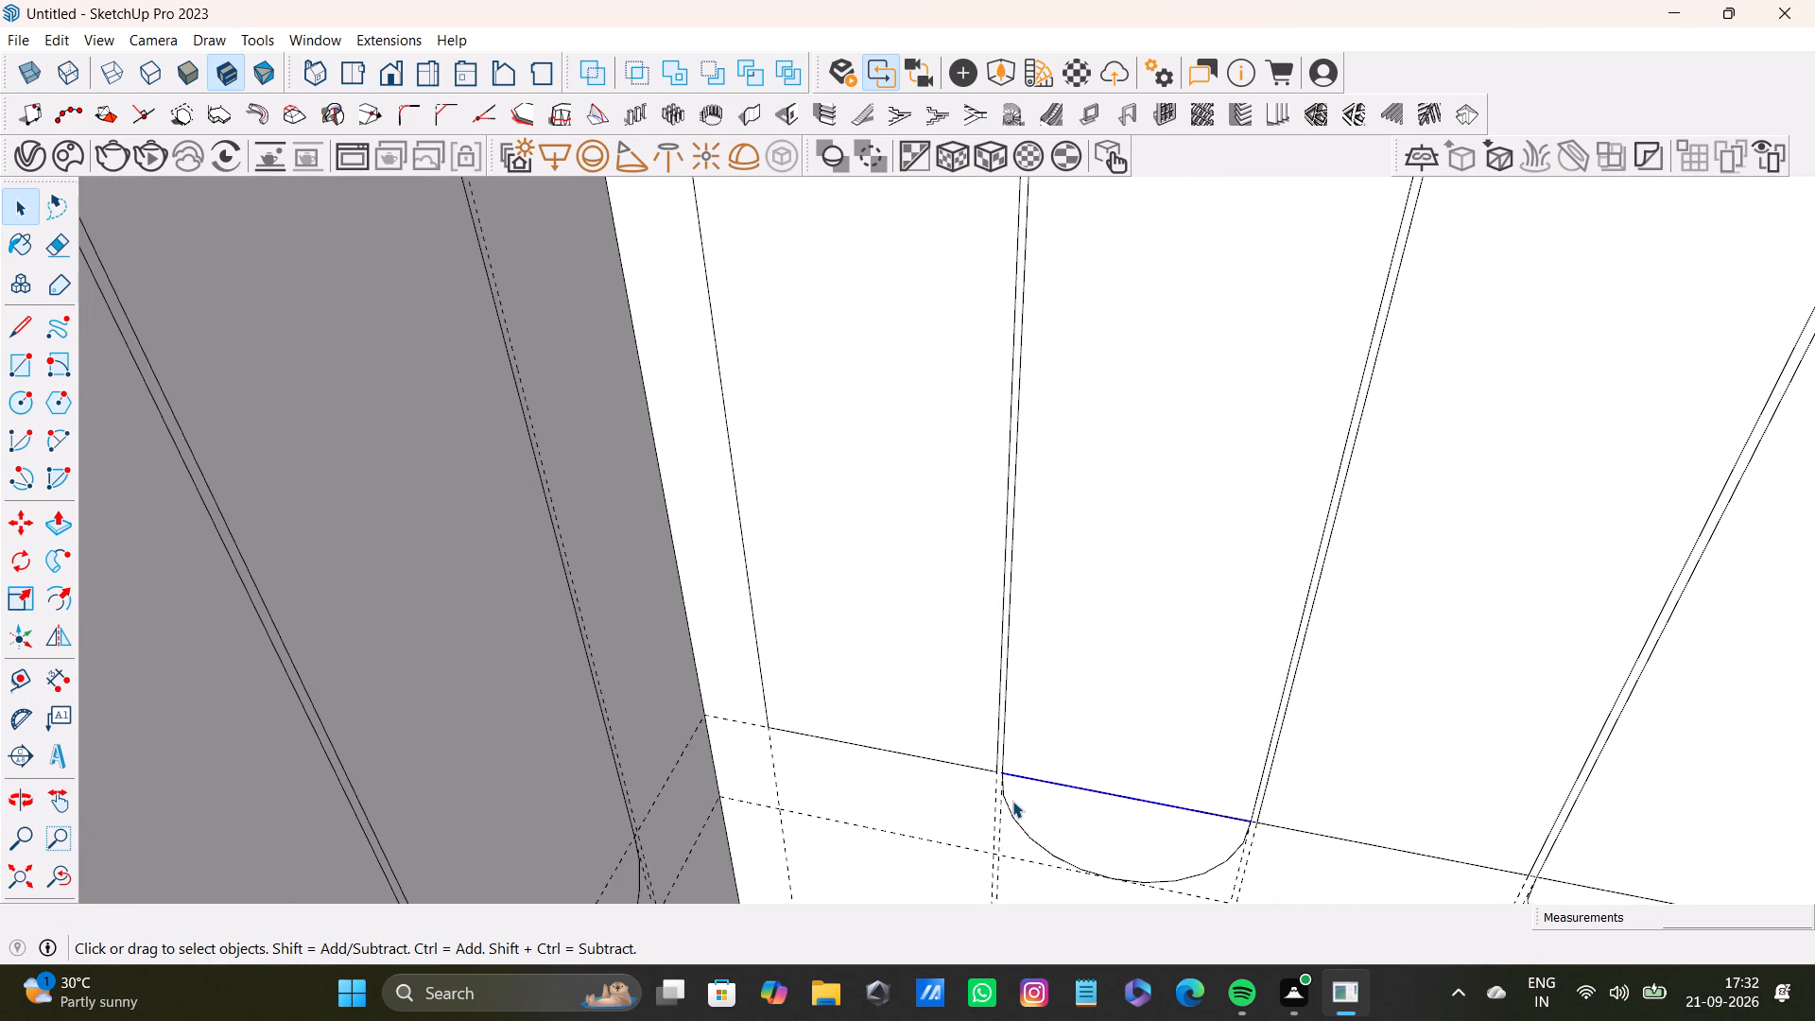
key("Delete")
Delete the straight edges under the third panel's top arc and above the fourth panel's bottom arc on the adjoining wall.
scroll(1078, 765, "down", 8)
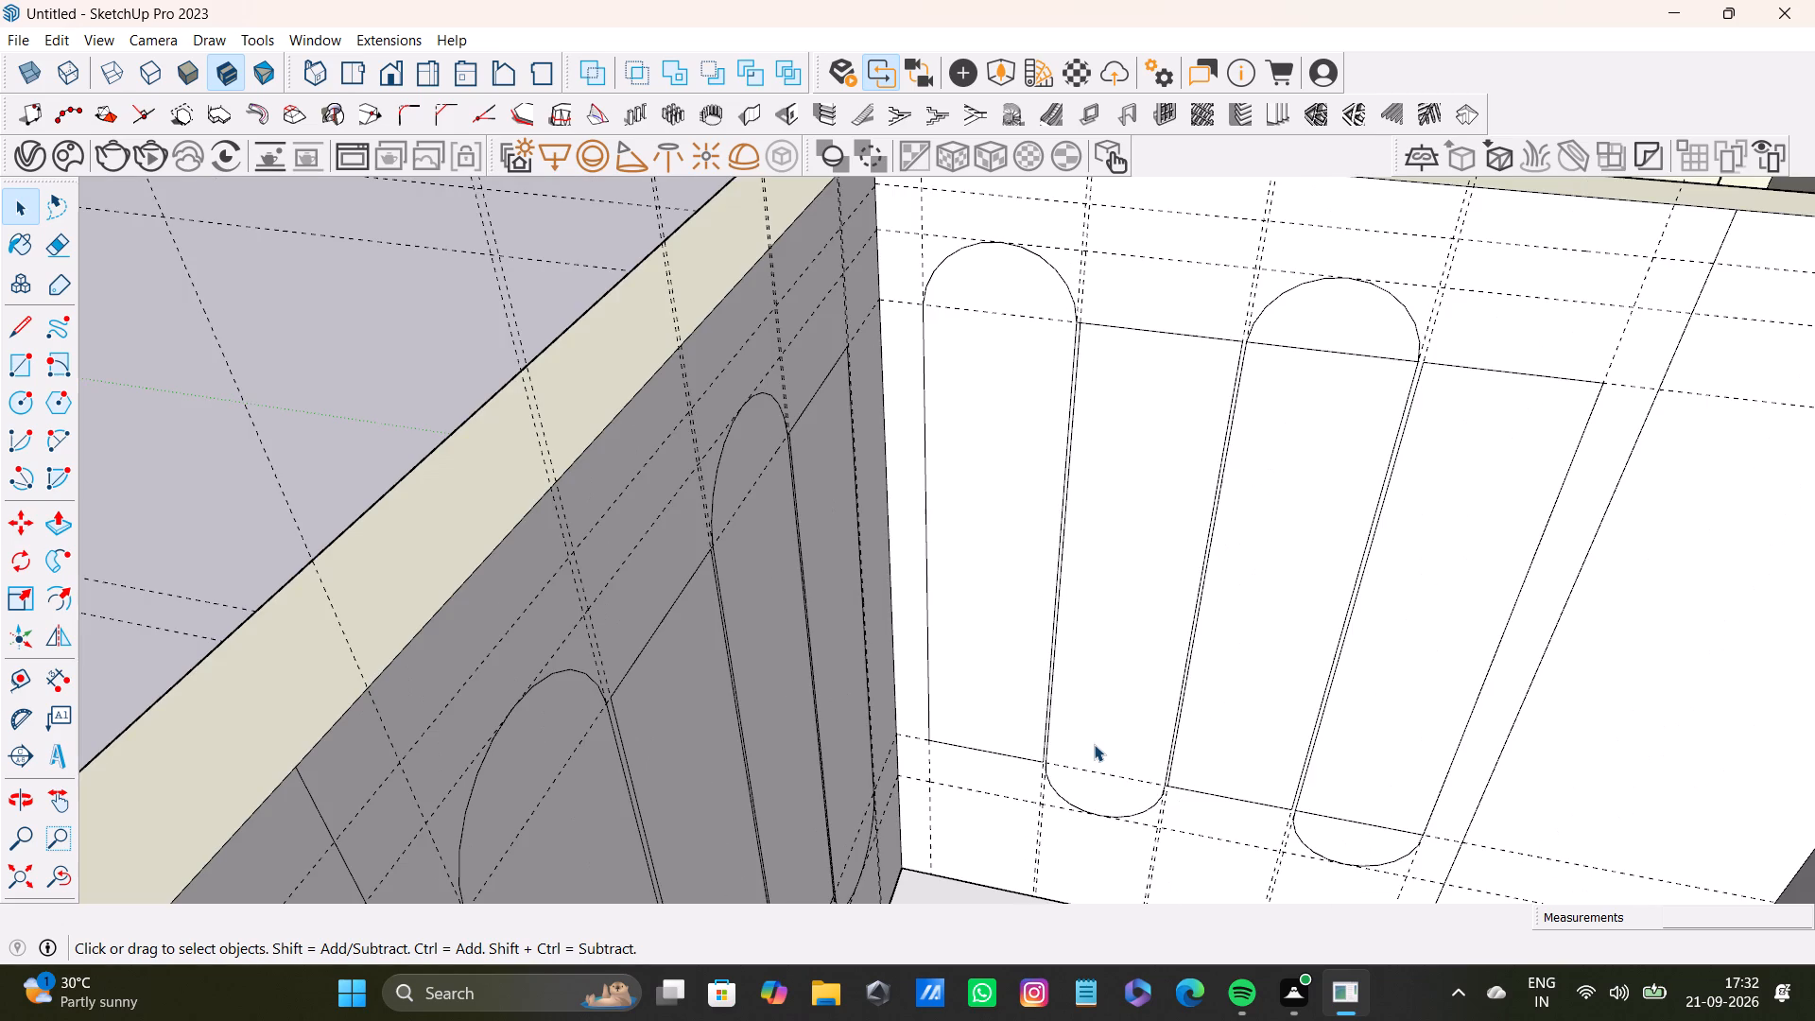
scroll(1275, 458, "up", 4)
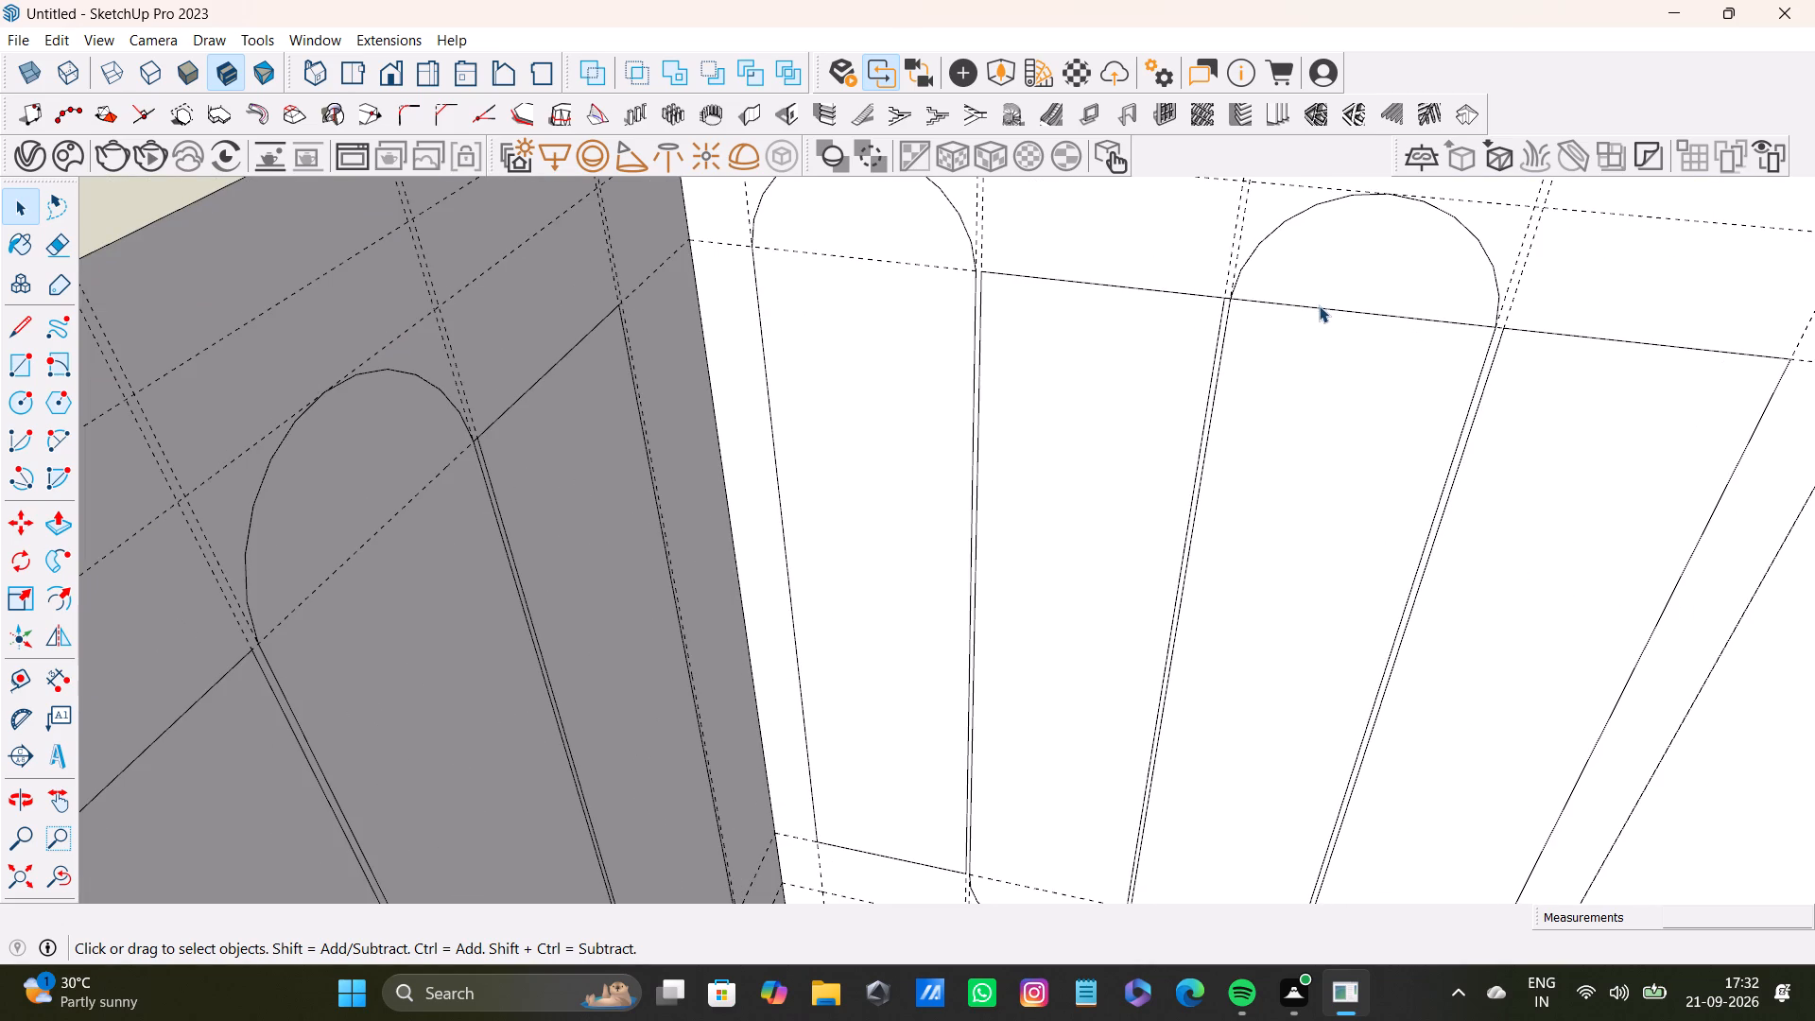
left_click(1319, 305)
key("Delete")
scroll(1310, 302, "down", 2)
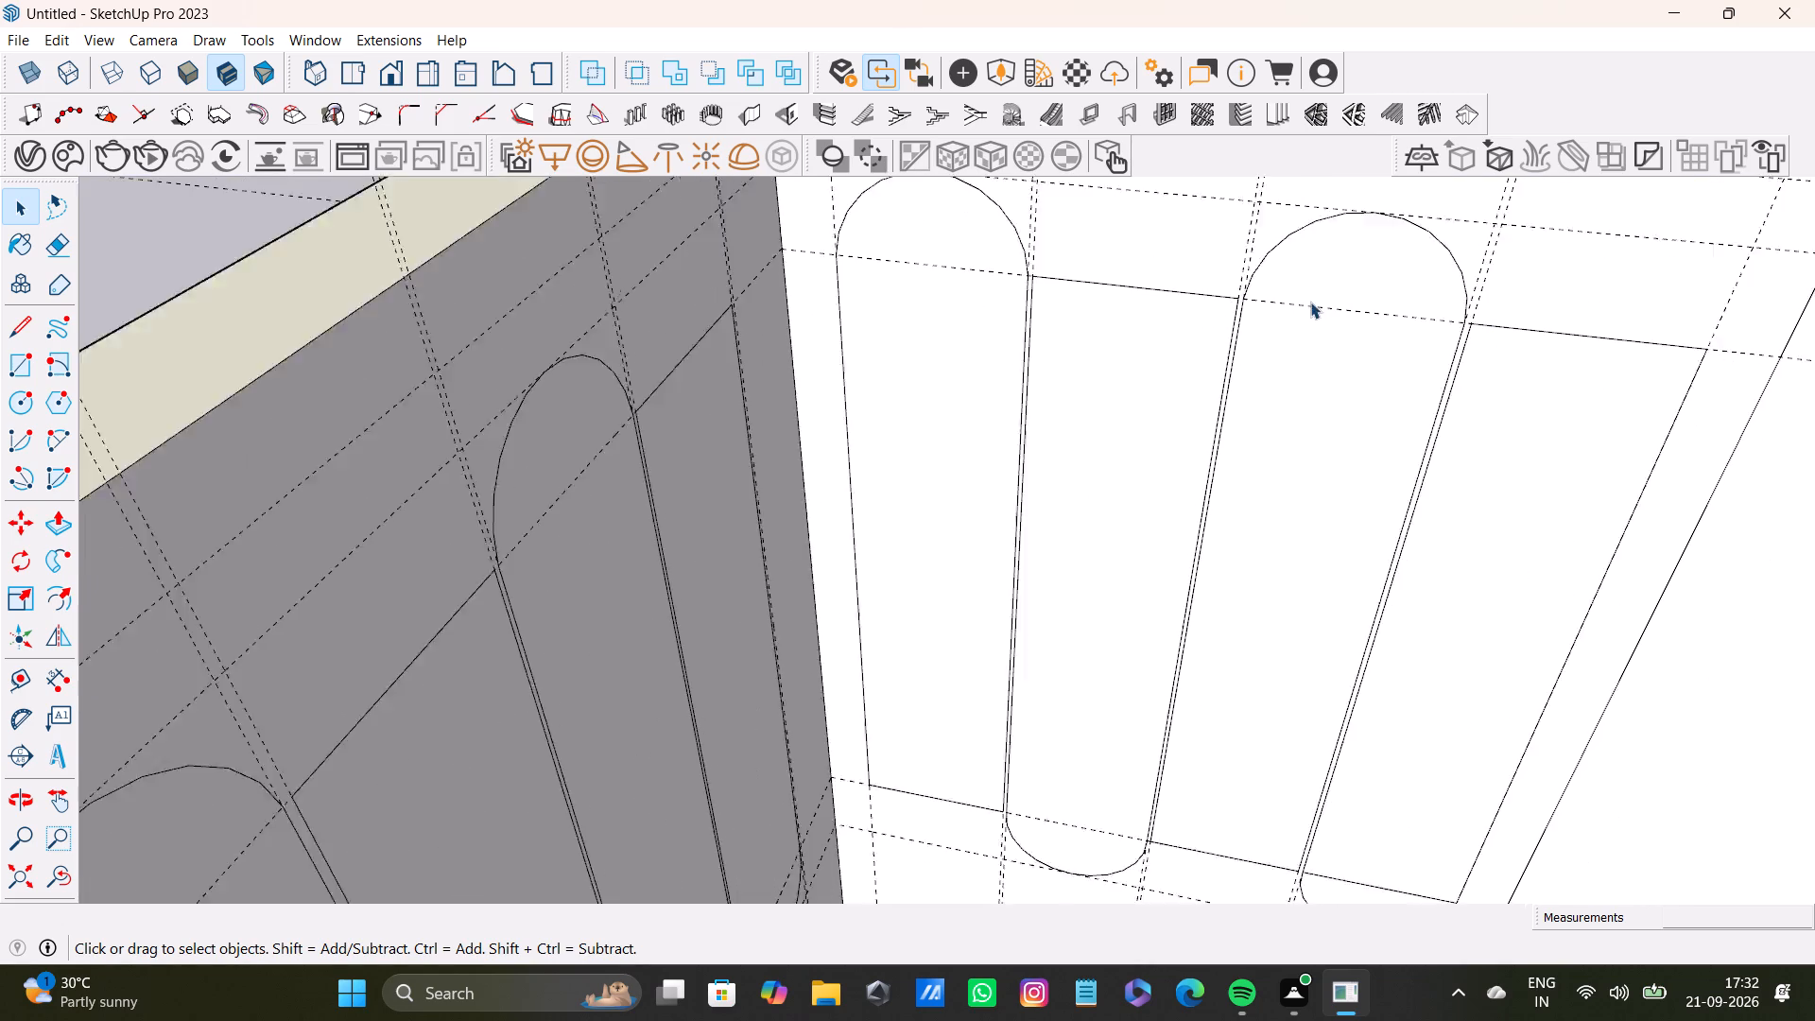
scroll(1310, 302, "down", 5)
scroll(1343, 635, "up", 8)
left_click(1358, 717)
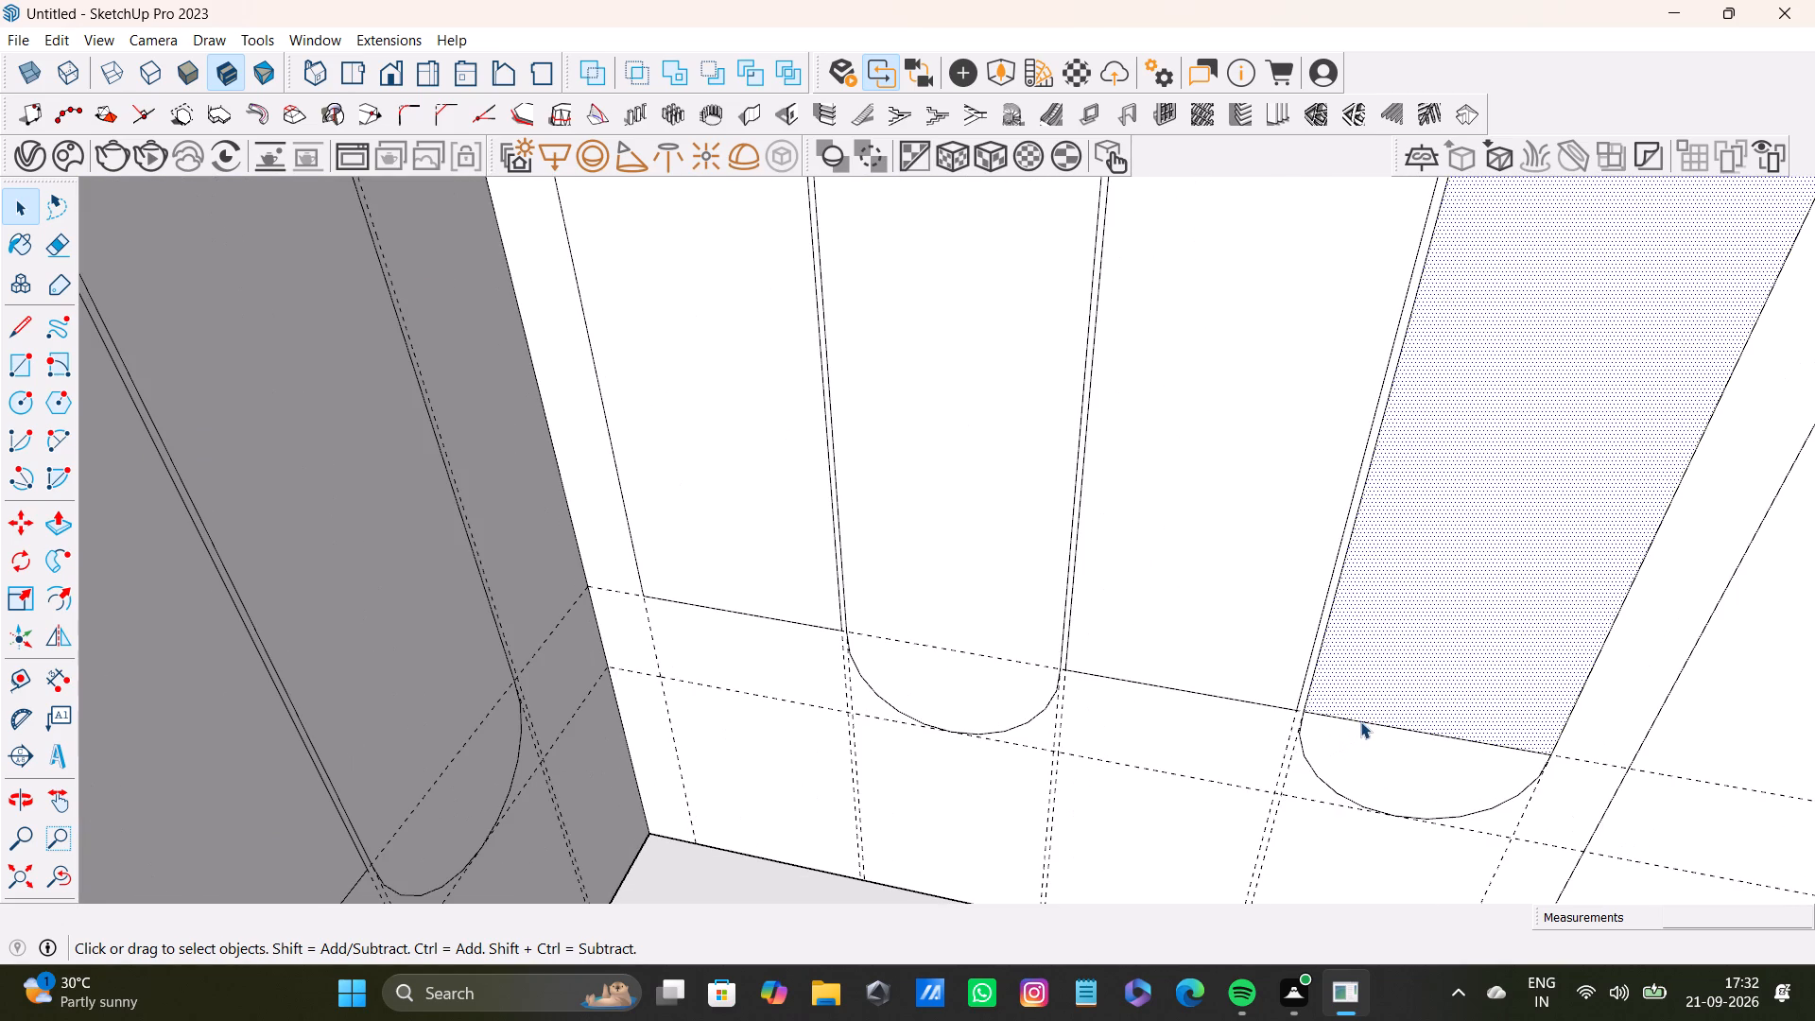
left_click(1360, 723)
key("Delete")
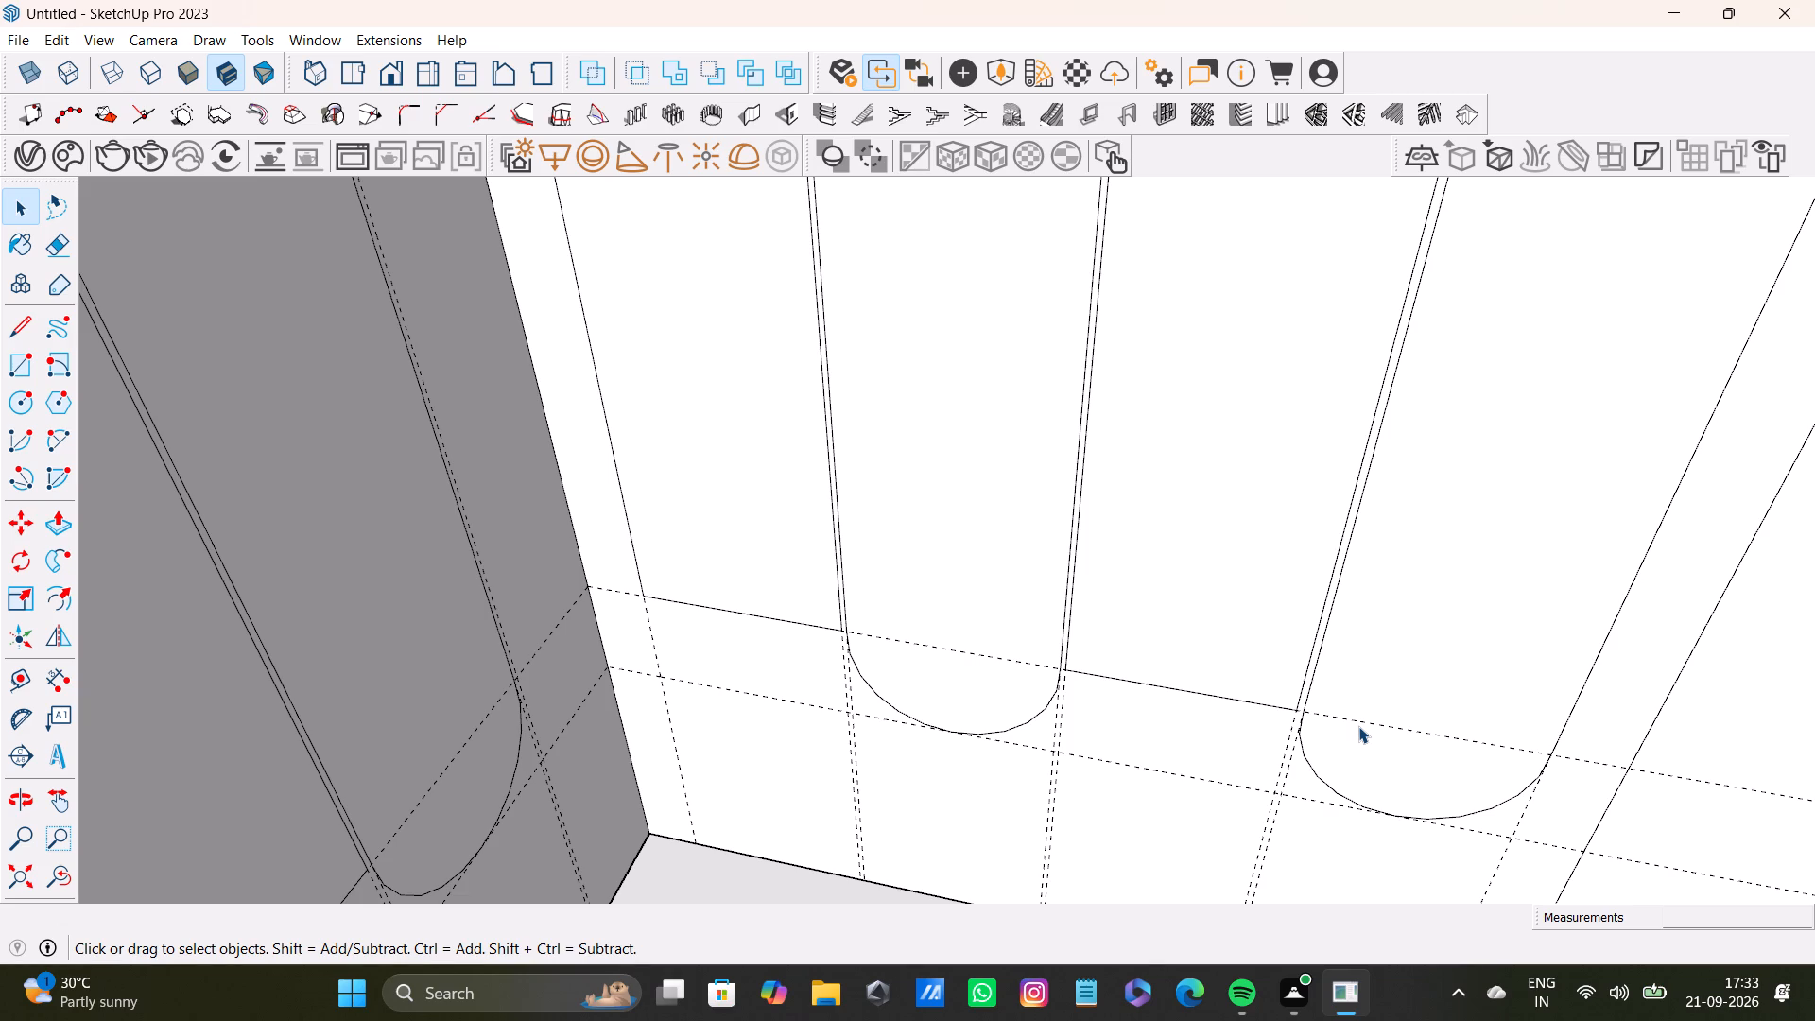
Push/Pull the first and second panels on the window wall outward into the room.
scroll(1111, 675, "down", 12)
middle_click_drag(1064, 673, 554, 780)
left_click(596, 495)
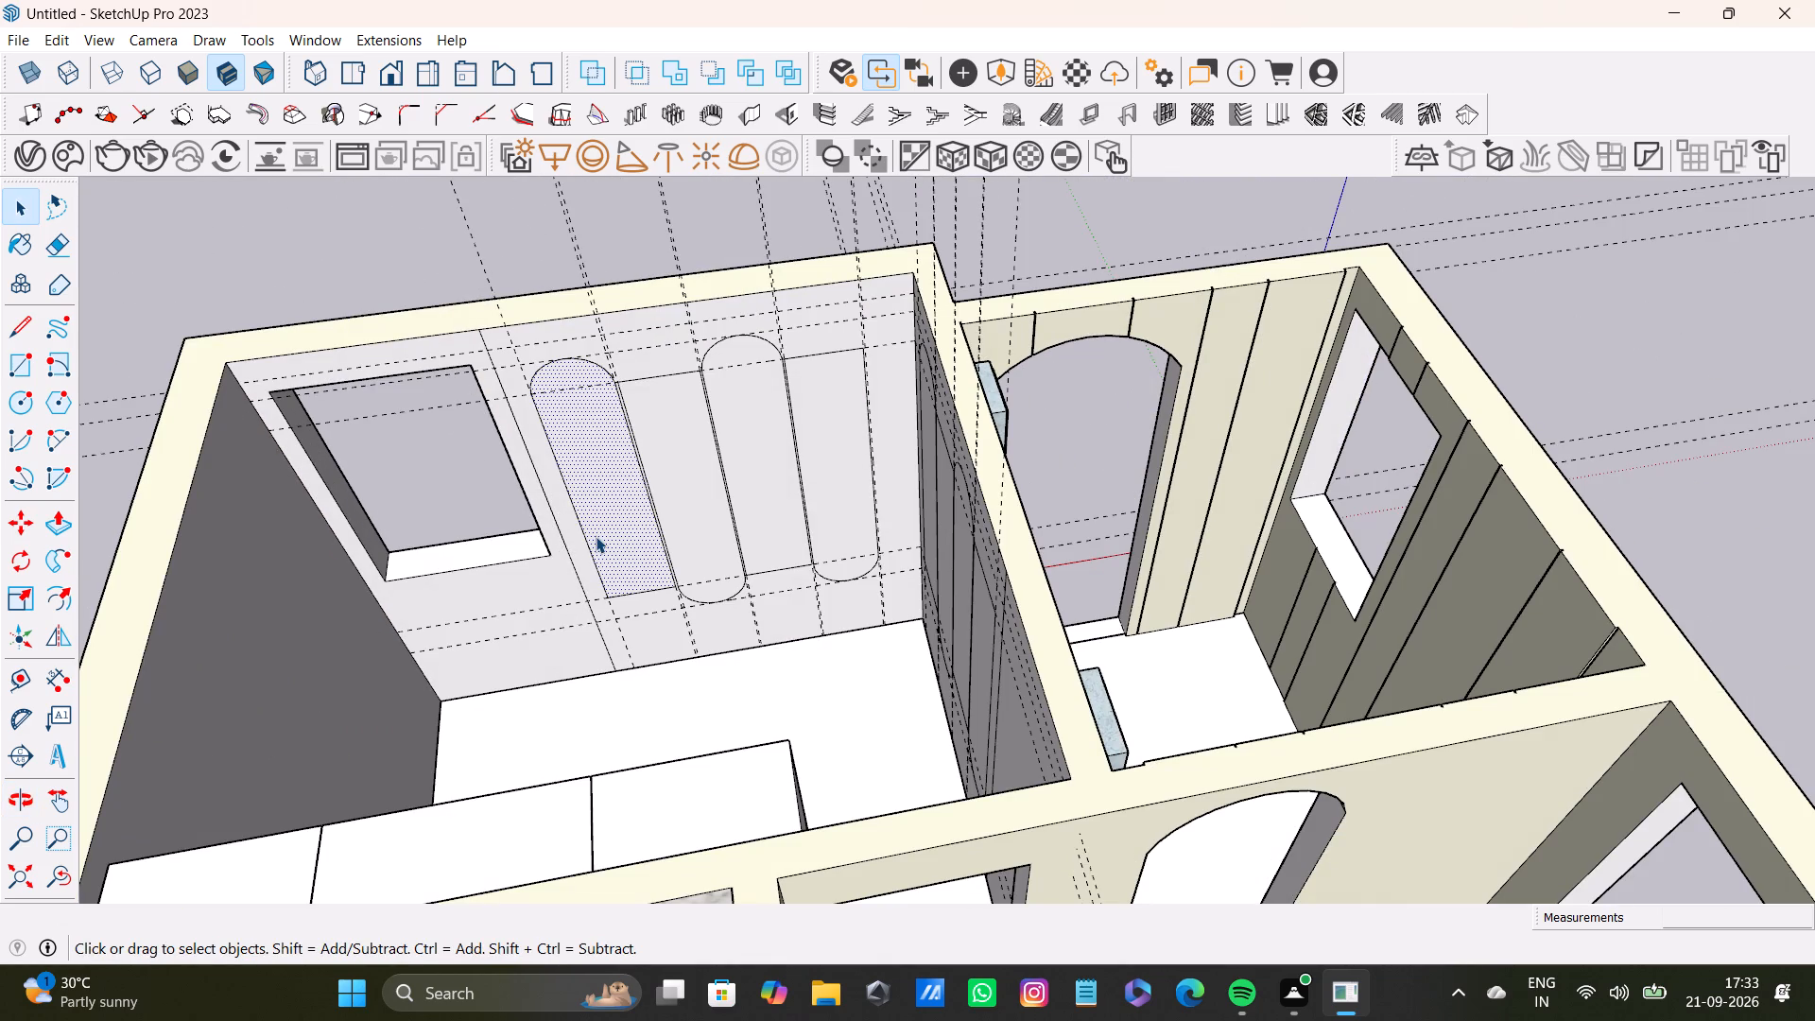
key("p")
left_click_drag(596, 509, 605, 517)
key("space")
left_click(656, 499)
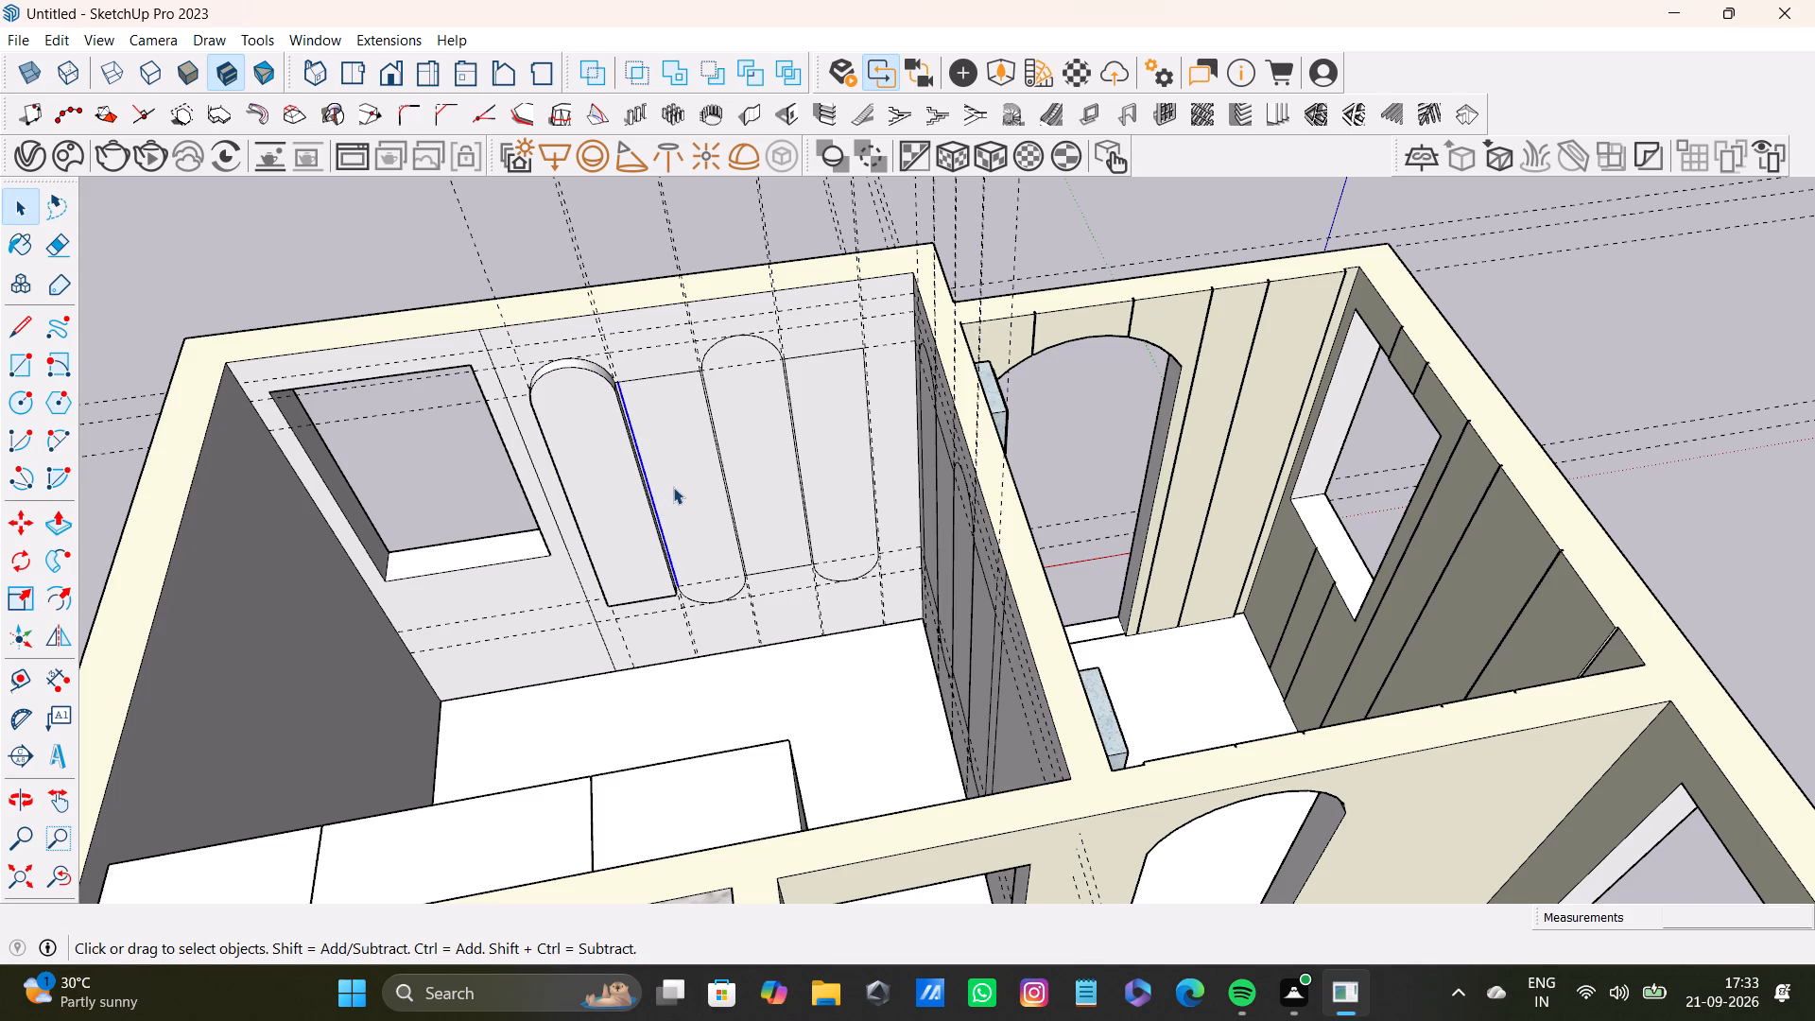
left_click(673, 486)
key("p")
left_click_drag(675, 473, 633, 472)
key("space")
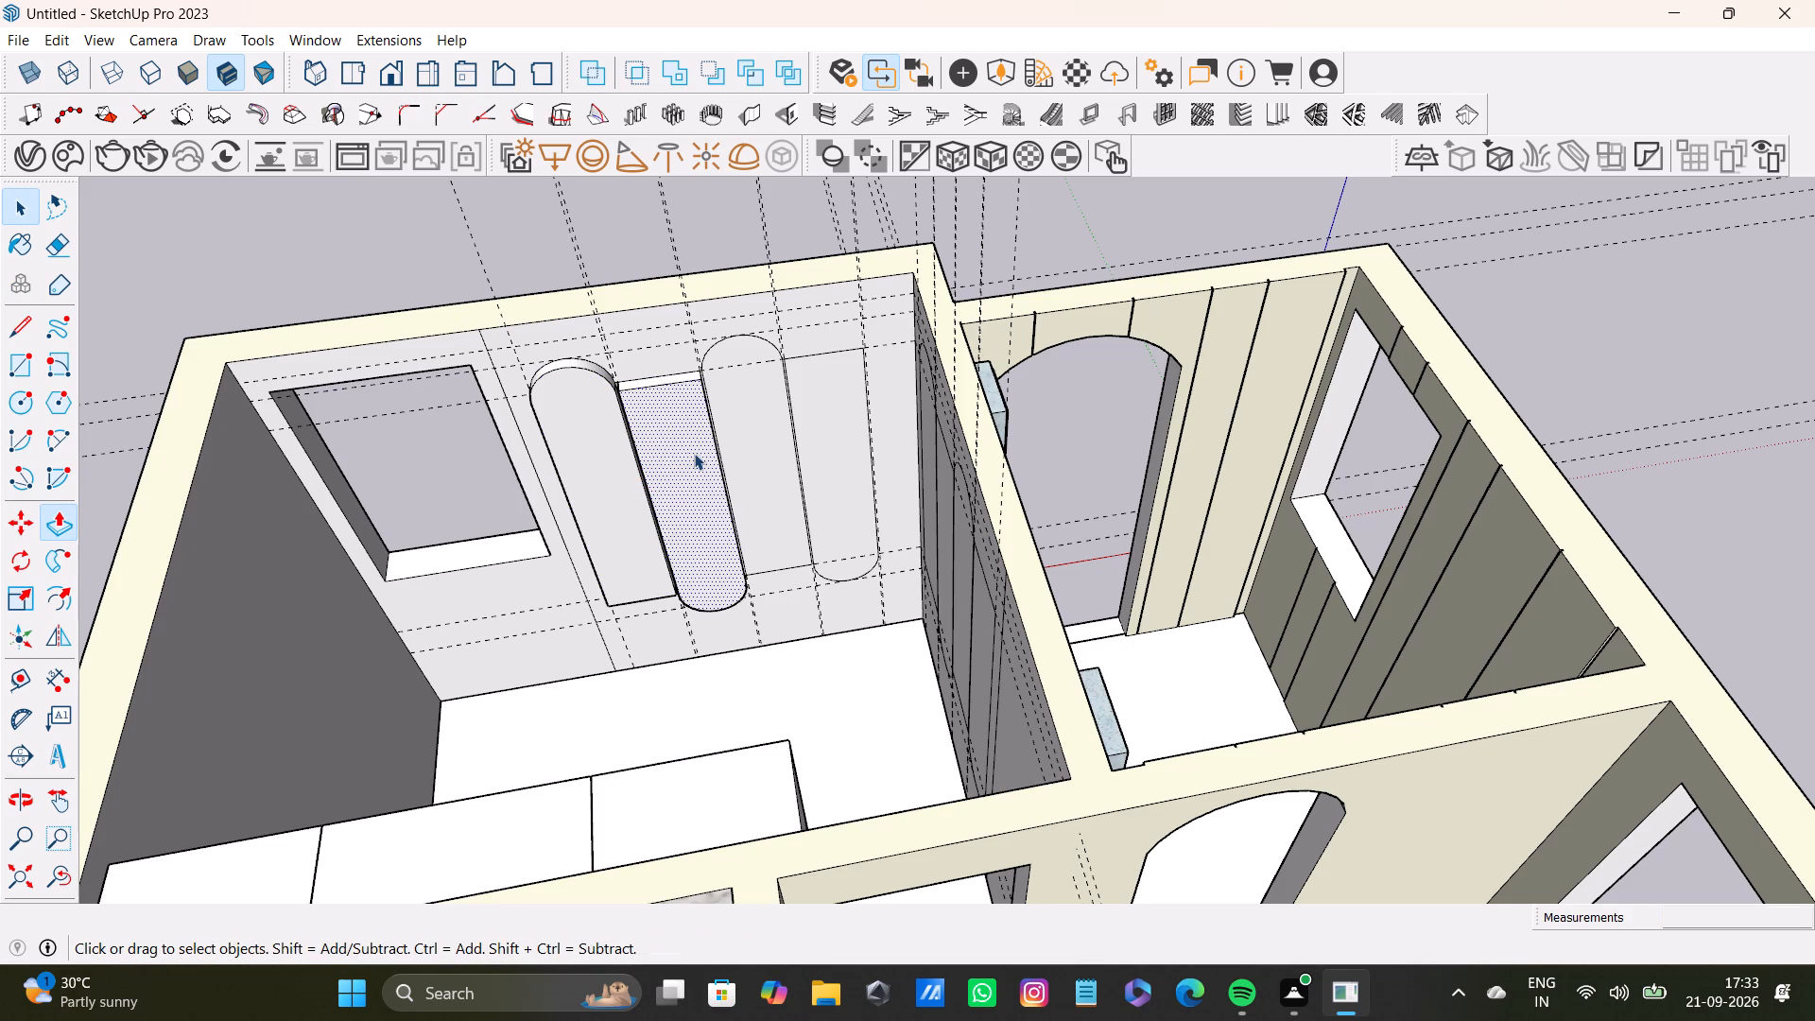
key("p")
left_click(658, 459)
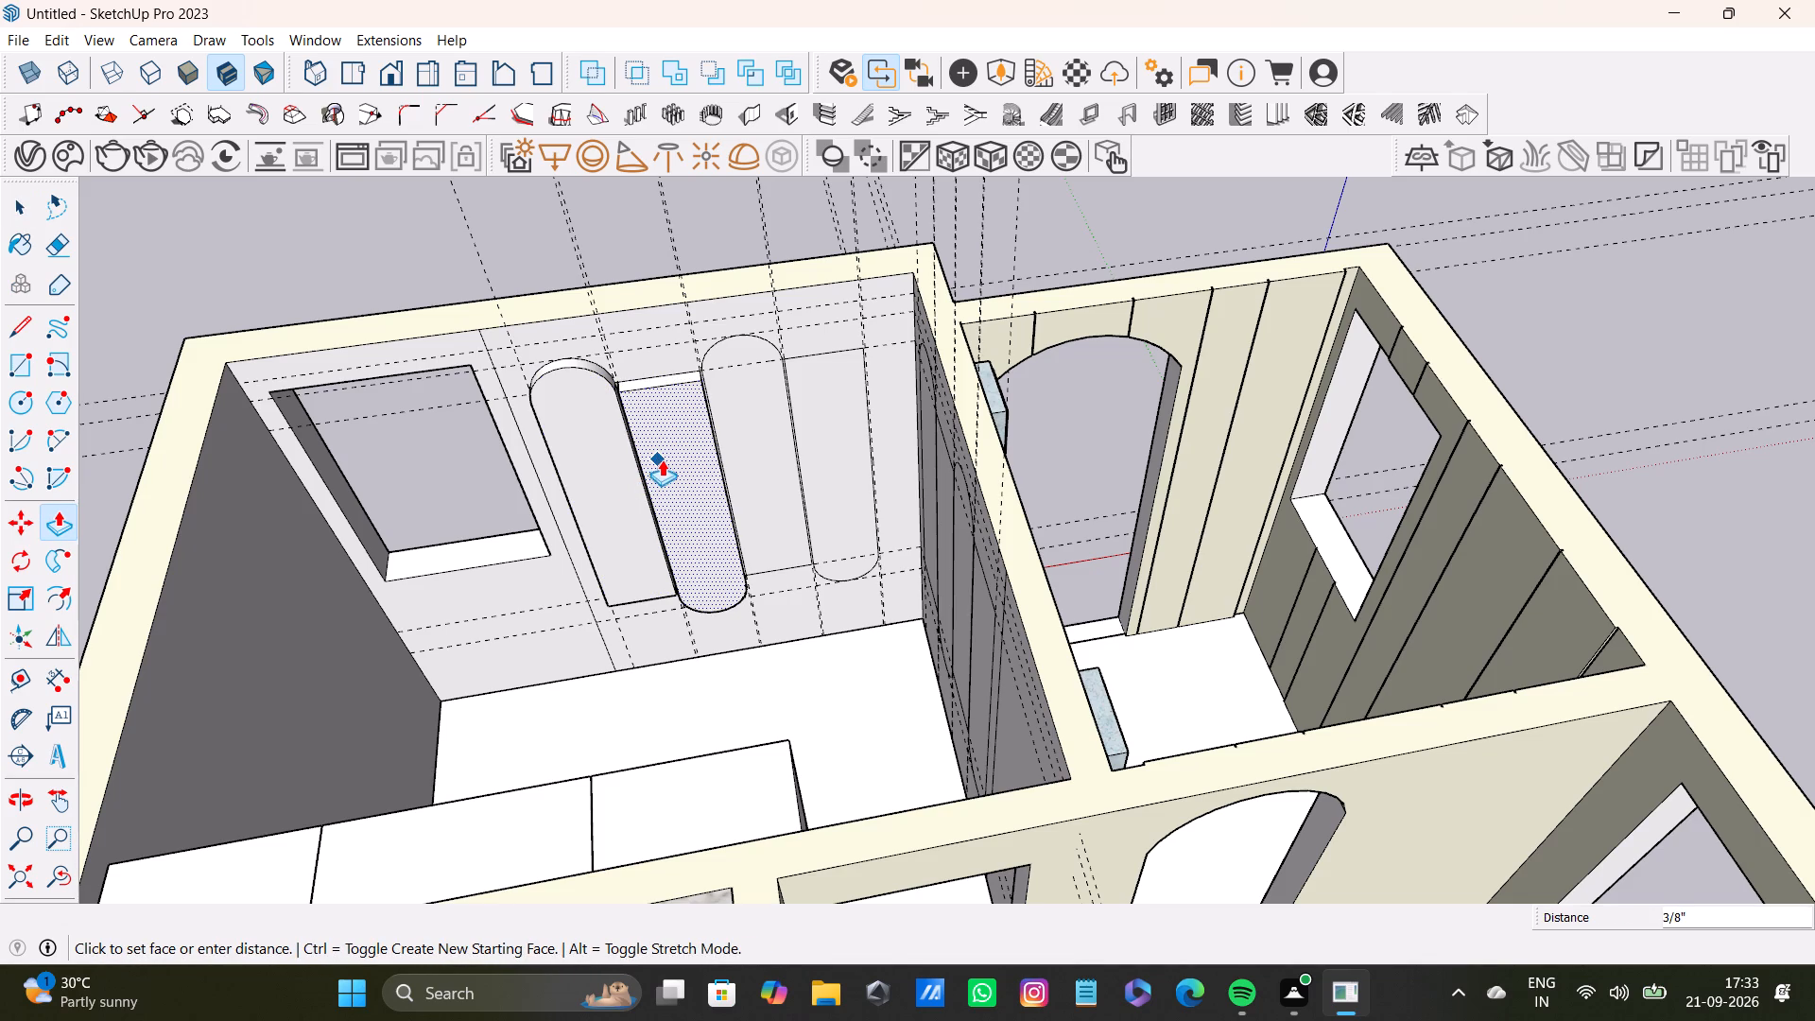
key("space")
Push/Pull the third and fourth panels on the window wall outward, flush with the neighbouring raised panels.
left_click(754, 441)
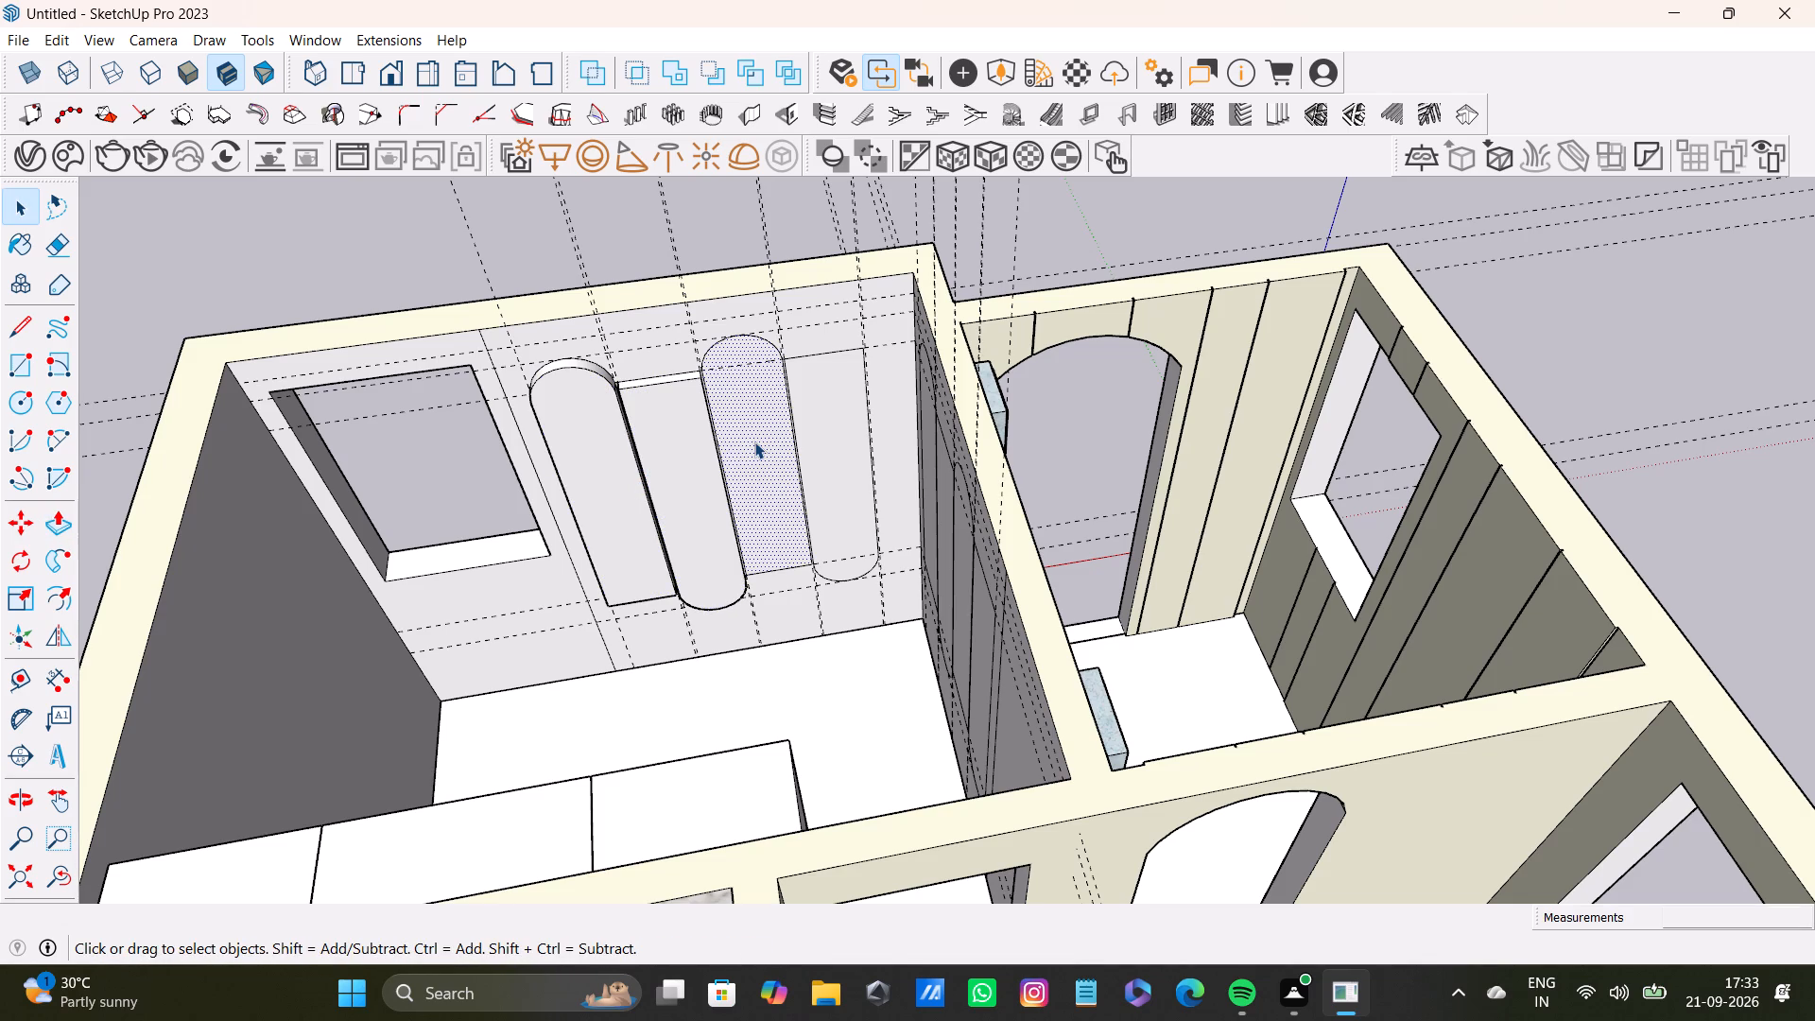
key("p")
left_click_drag(749, 434, 694, 440)
key("space")
left_click(831, 449)
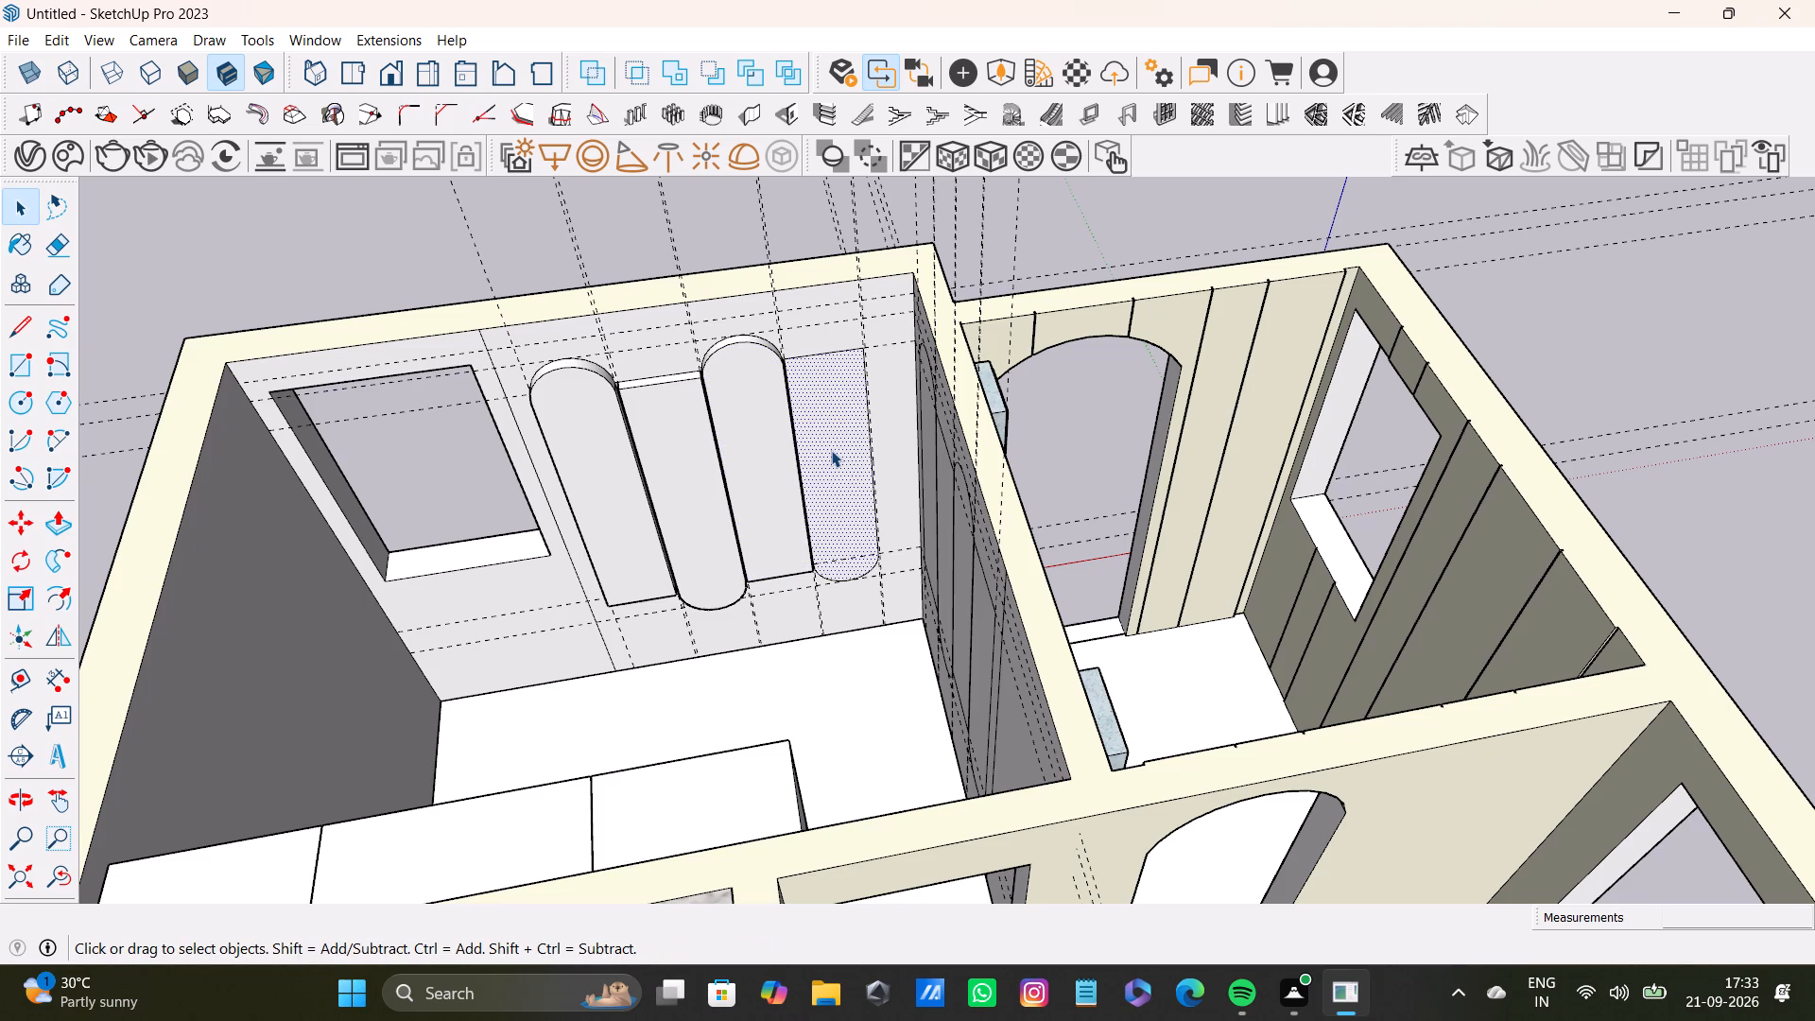
key("p")
left_click_drag(826, 446, 786, 455)
key("space")
Push/Pull the adjoining wall's first round-topped panel, nearest the corner, outward into the room.
scroll(782, 468, "down", 4)
middle_click_drag(767, 553, 1227, 571)
scroll(847, 545, "up", 5)
key("space")
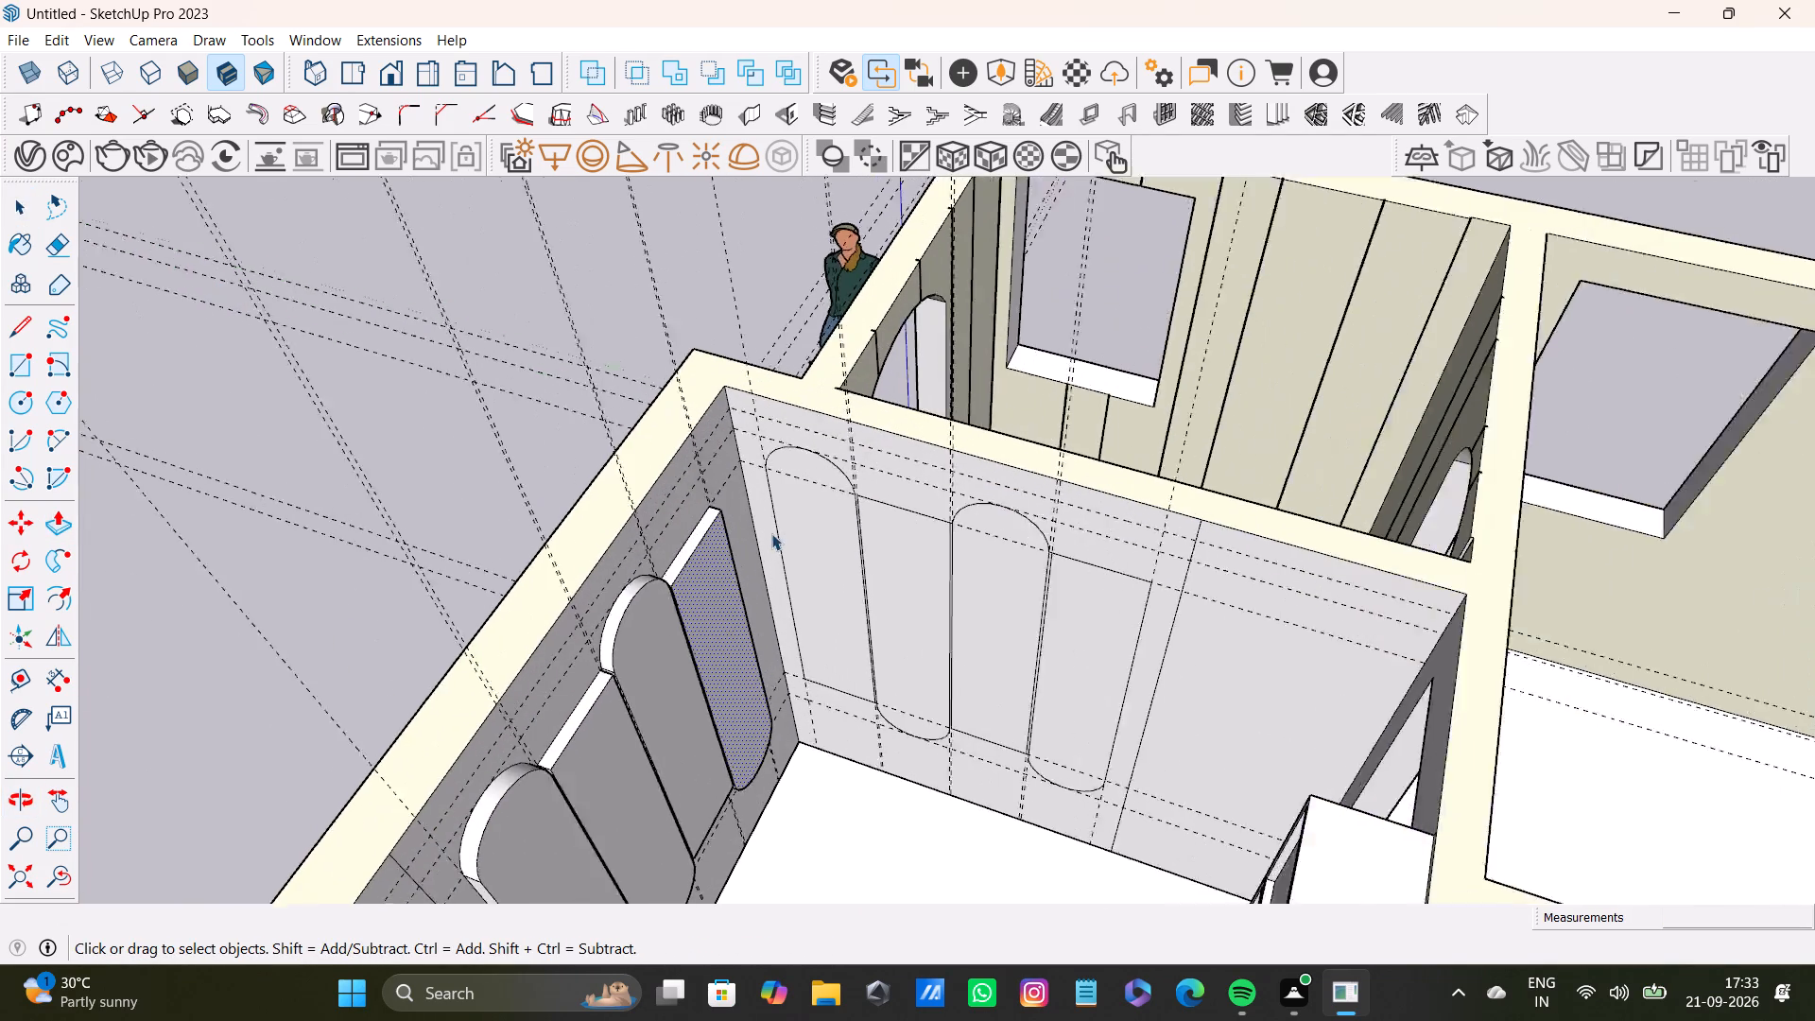
scroll(771, 533, "up", 1)
middle_click_drag(778, 530, 849, 493)
left_click(839, 497)
key("p")
left_click_drag(836, 494, 821, 504)
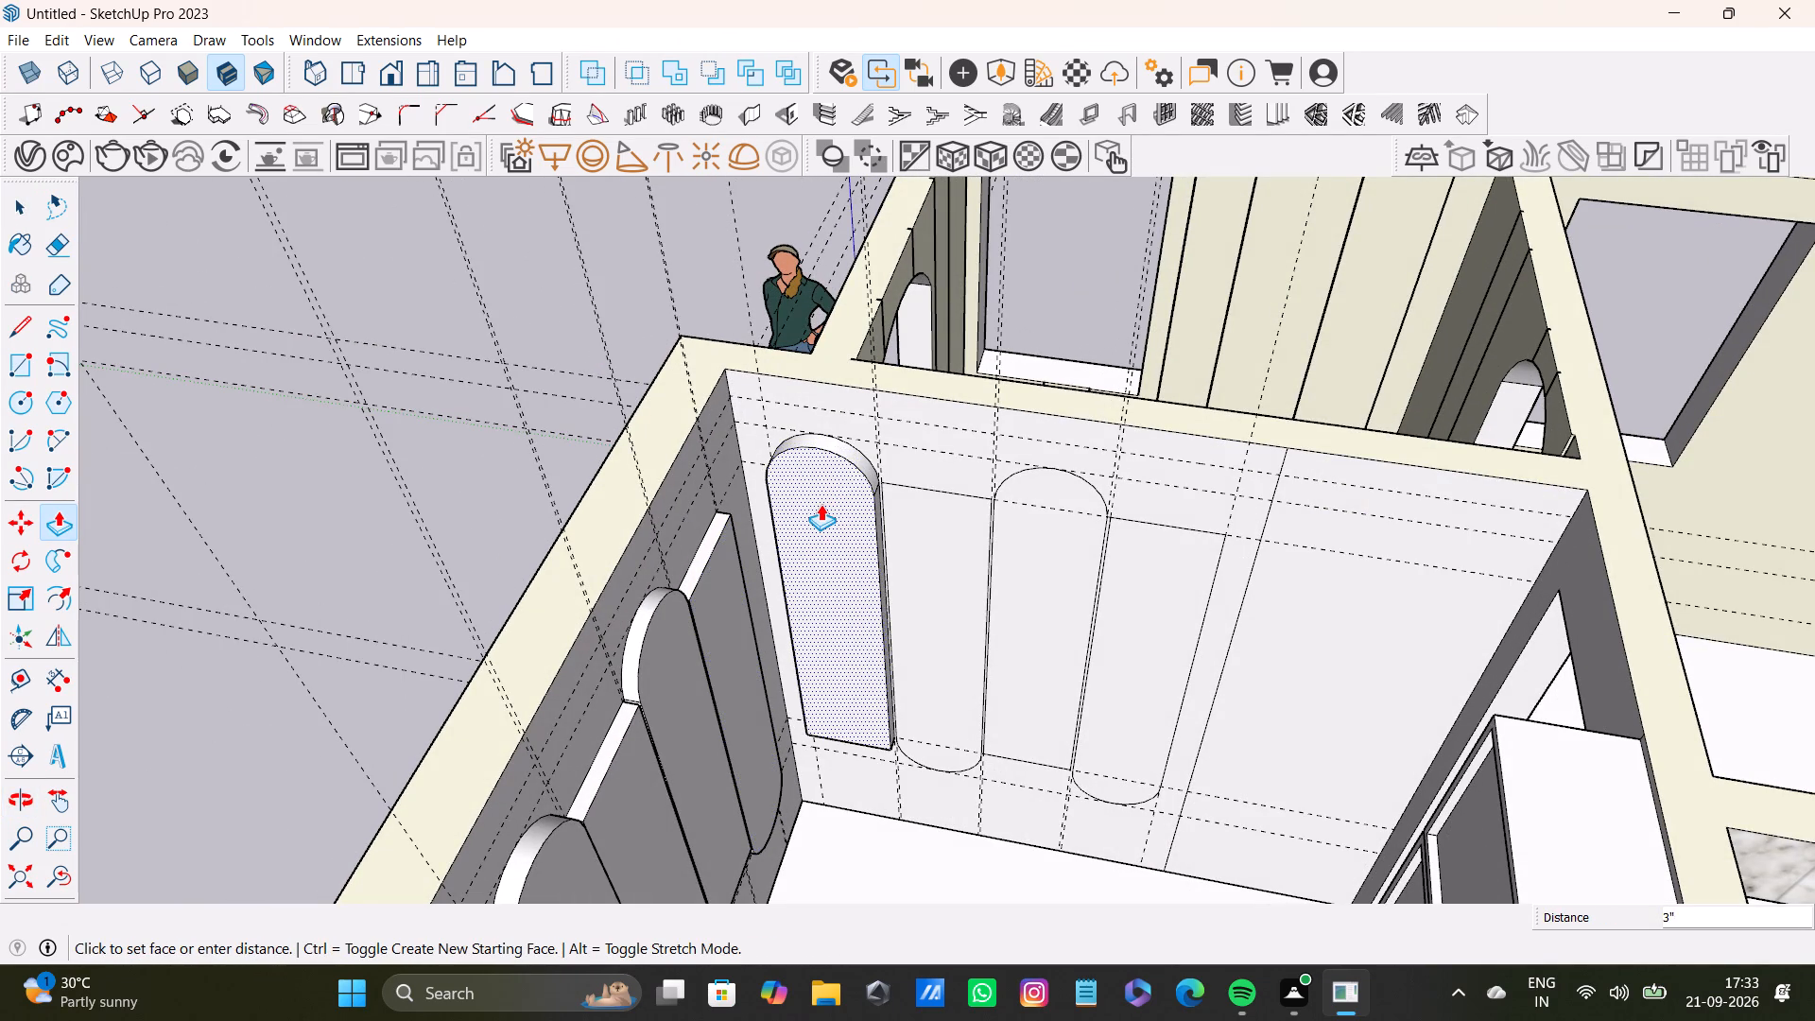
left_click_drag(821, 504, 824, 501)
key("space")
Push/Pull the adjoining wall's second panel outward, flush with the raised first panel.
left_click(944, 530)
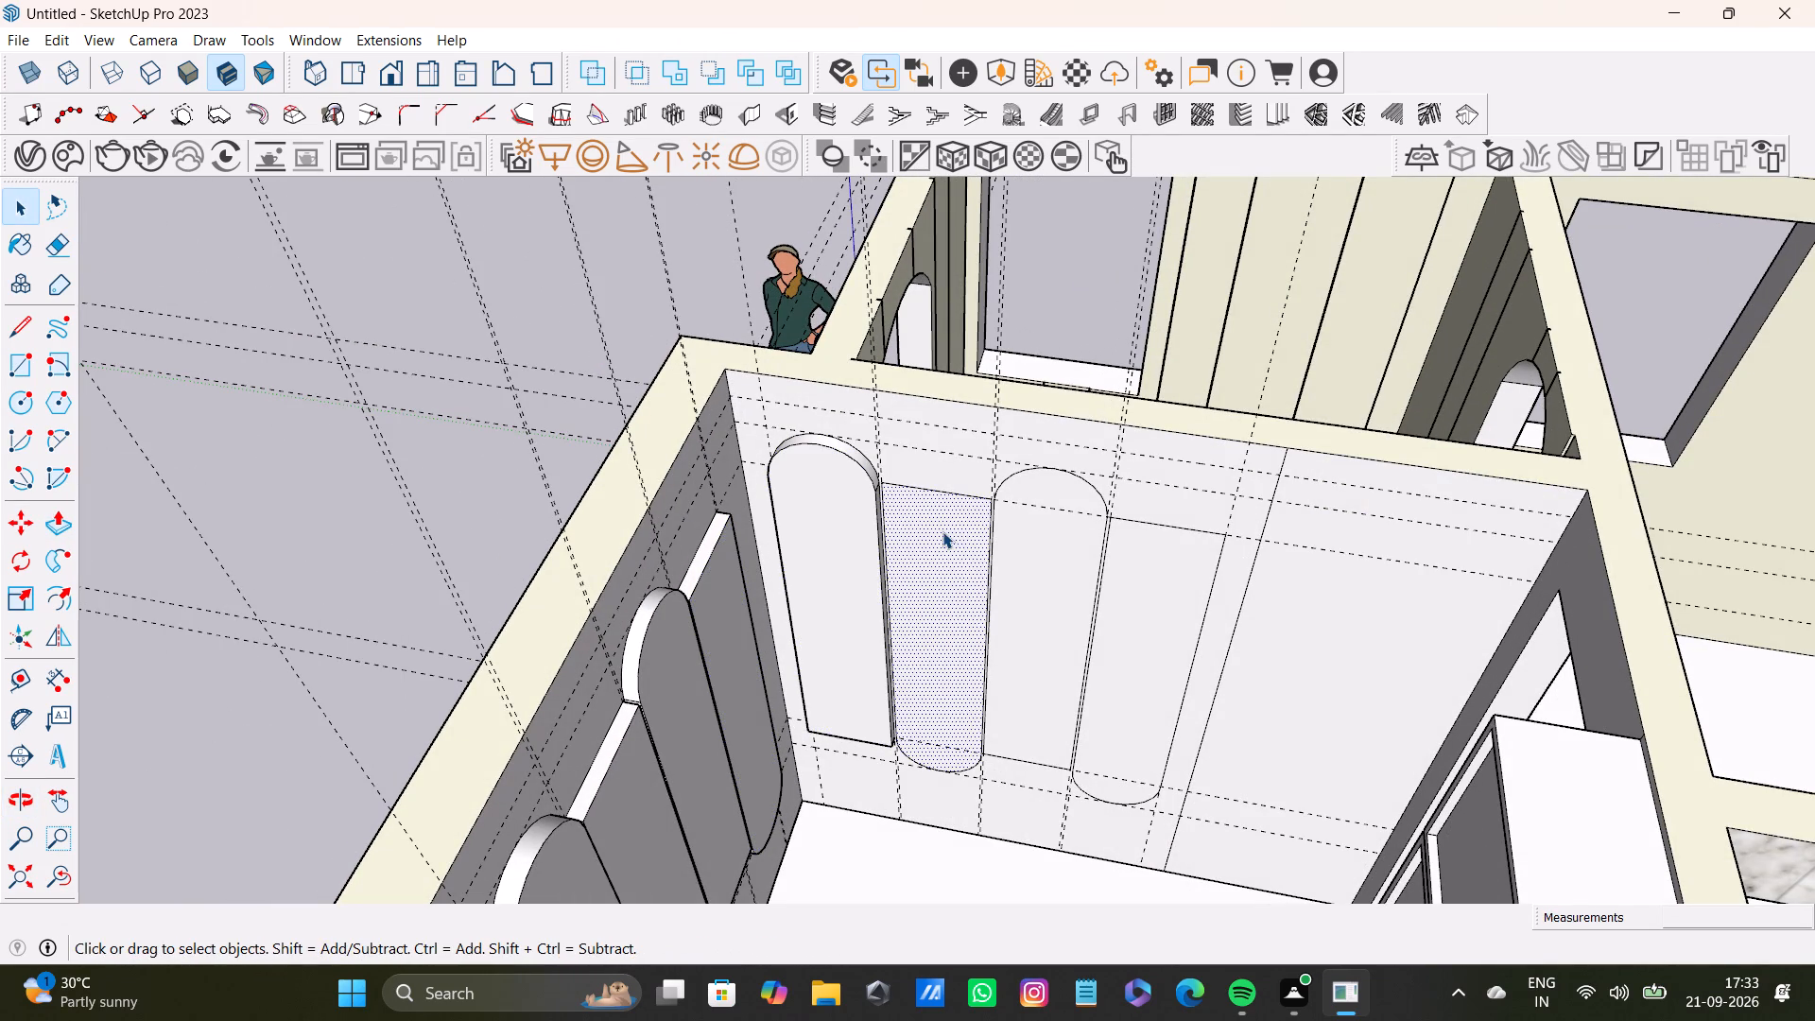
key("p")
left_click_drag(942, 530, 897, 528)
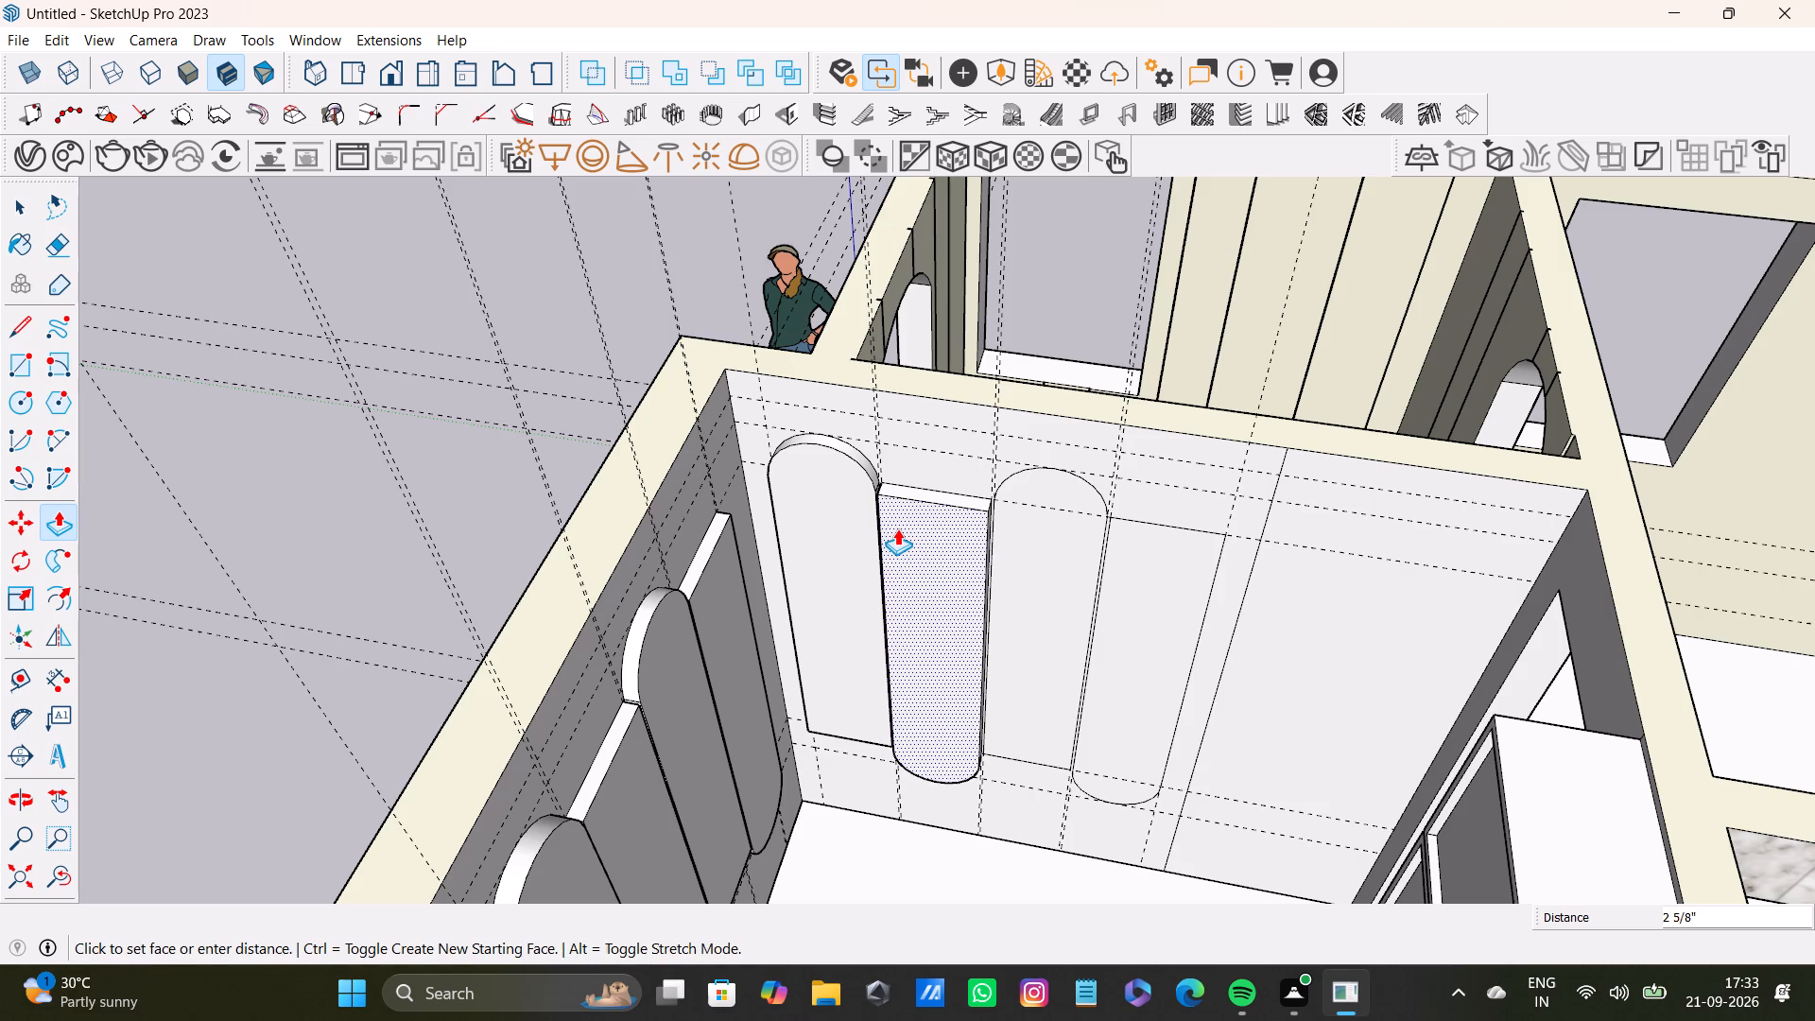
left_click_drag(897, 528, 897, 527)
key("space")
Push/Pull the adjoining wall's third panel outward, flush with the raised second panel.
left_click(1050, 543)
key("p")
left_click_drag(1045, 536, 1020, 535)
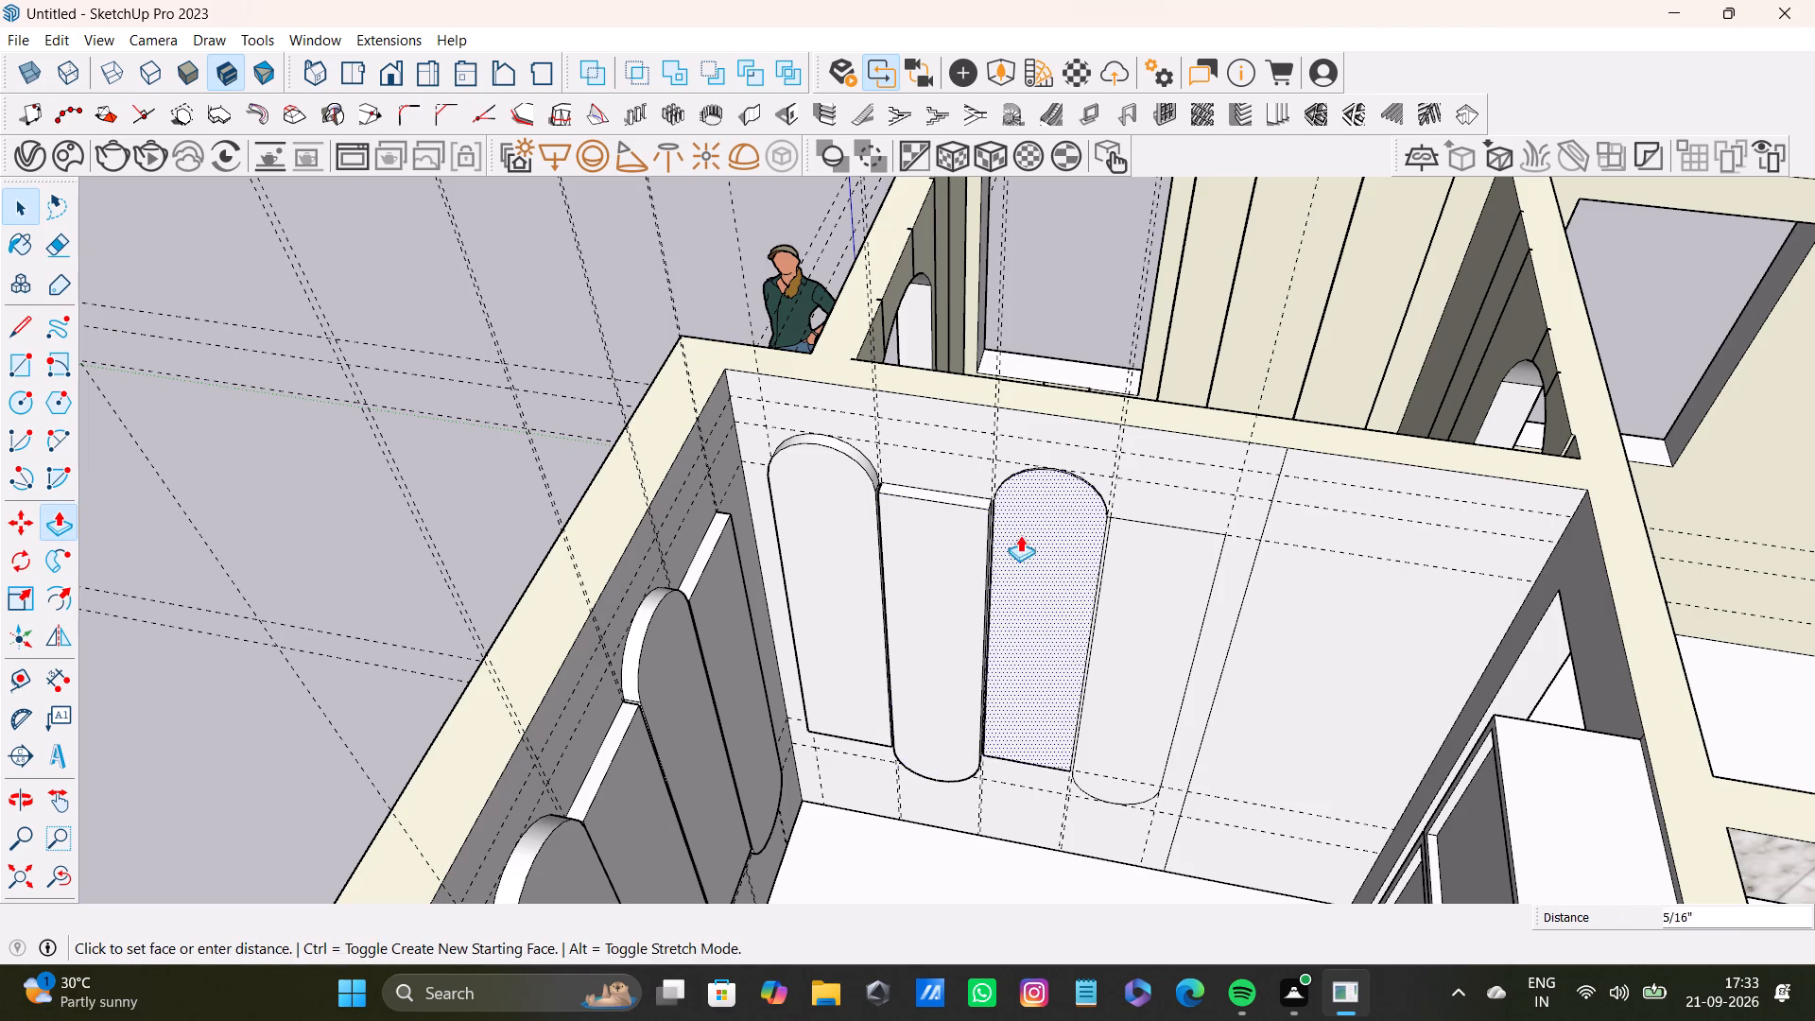
left_click_drag(1020, 535, 970, 538)
key("space")
key("p")
left_click_drag(1047, 580, 1023, 583)
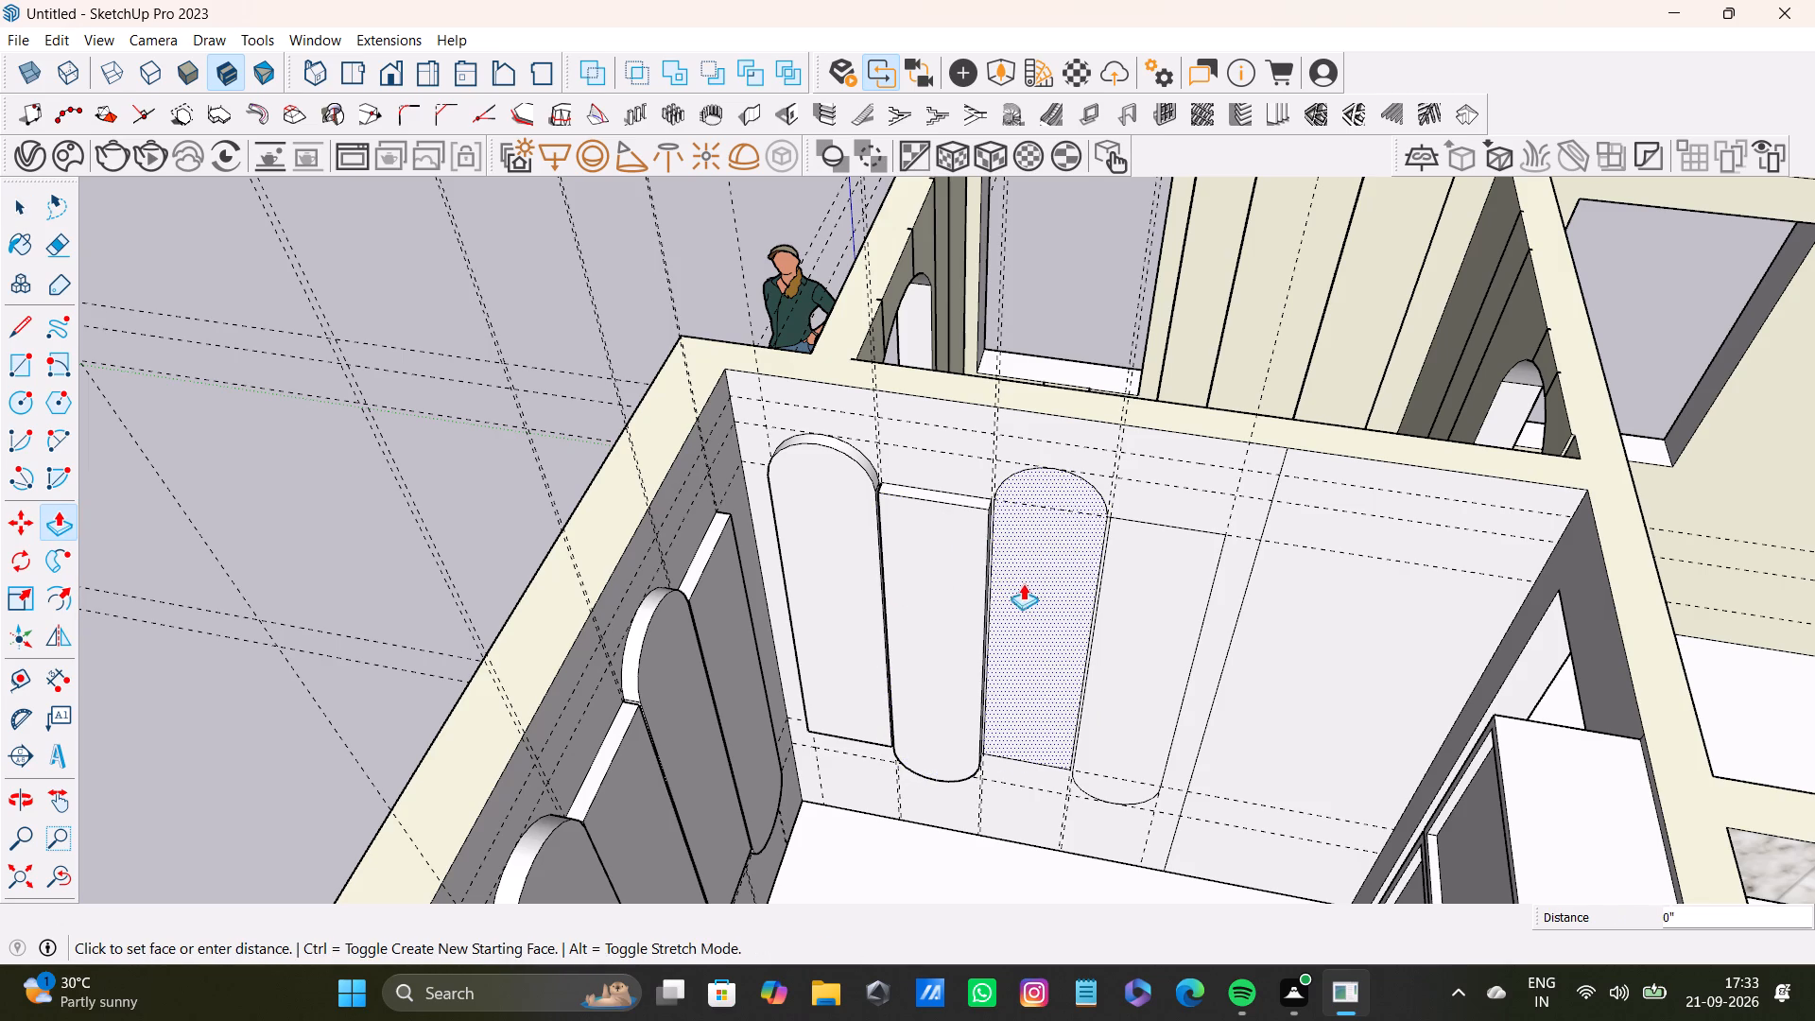
left_click_drag(1023, 583, 982, 571)
key("space")
Push/Pull the adjoining wall's fourth panel outward by 2 1/4".
left_click(1119, 630)
key("p")
left_click_drag(1119, 630, 1081, 636)
Examine the raised panels on both walls and the surrounding rooms from several angles.
scroll(1075, 642, "down", 4)
middle_click_drag(1087, 669, 821, 689)
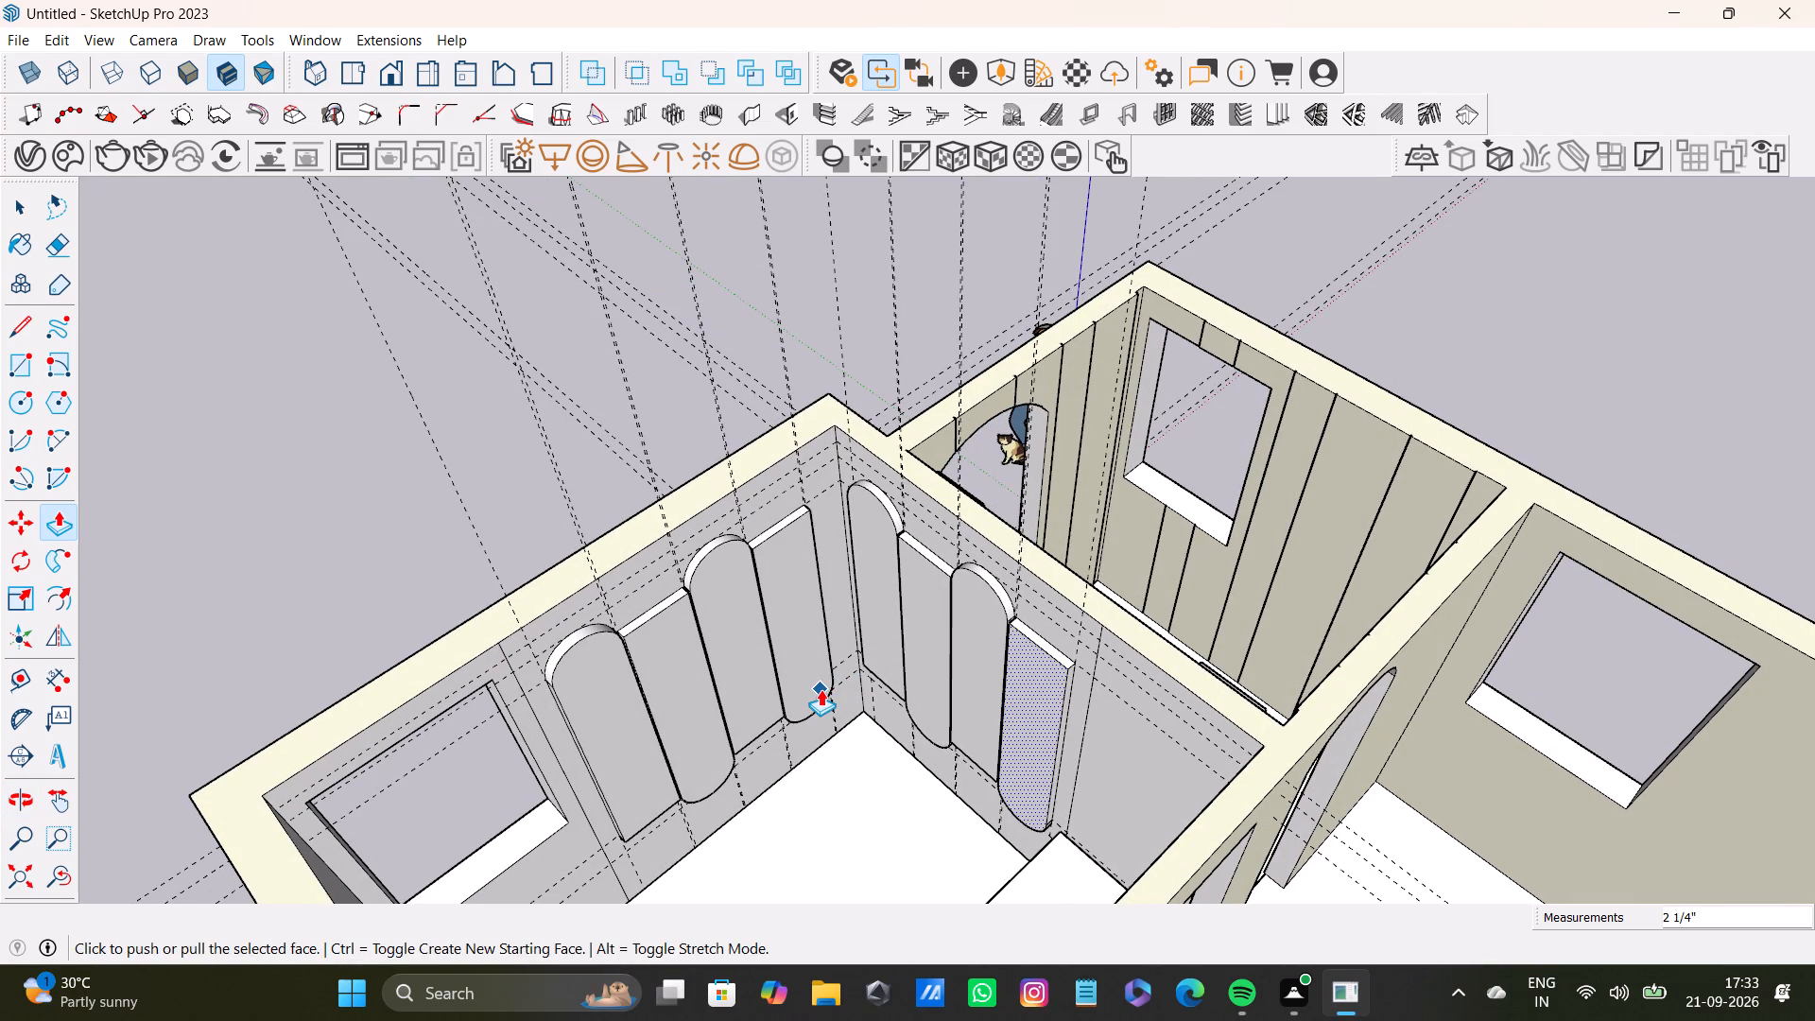
scroll(760, 687, "down", 7)
middle_click_drag(761, 726, 1249, 636)
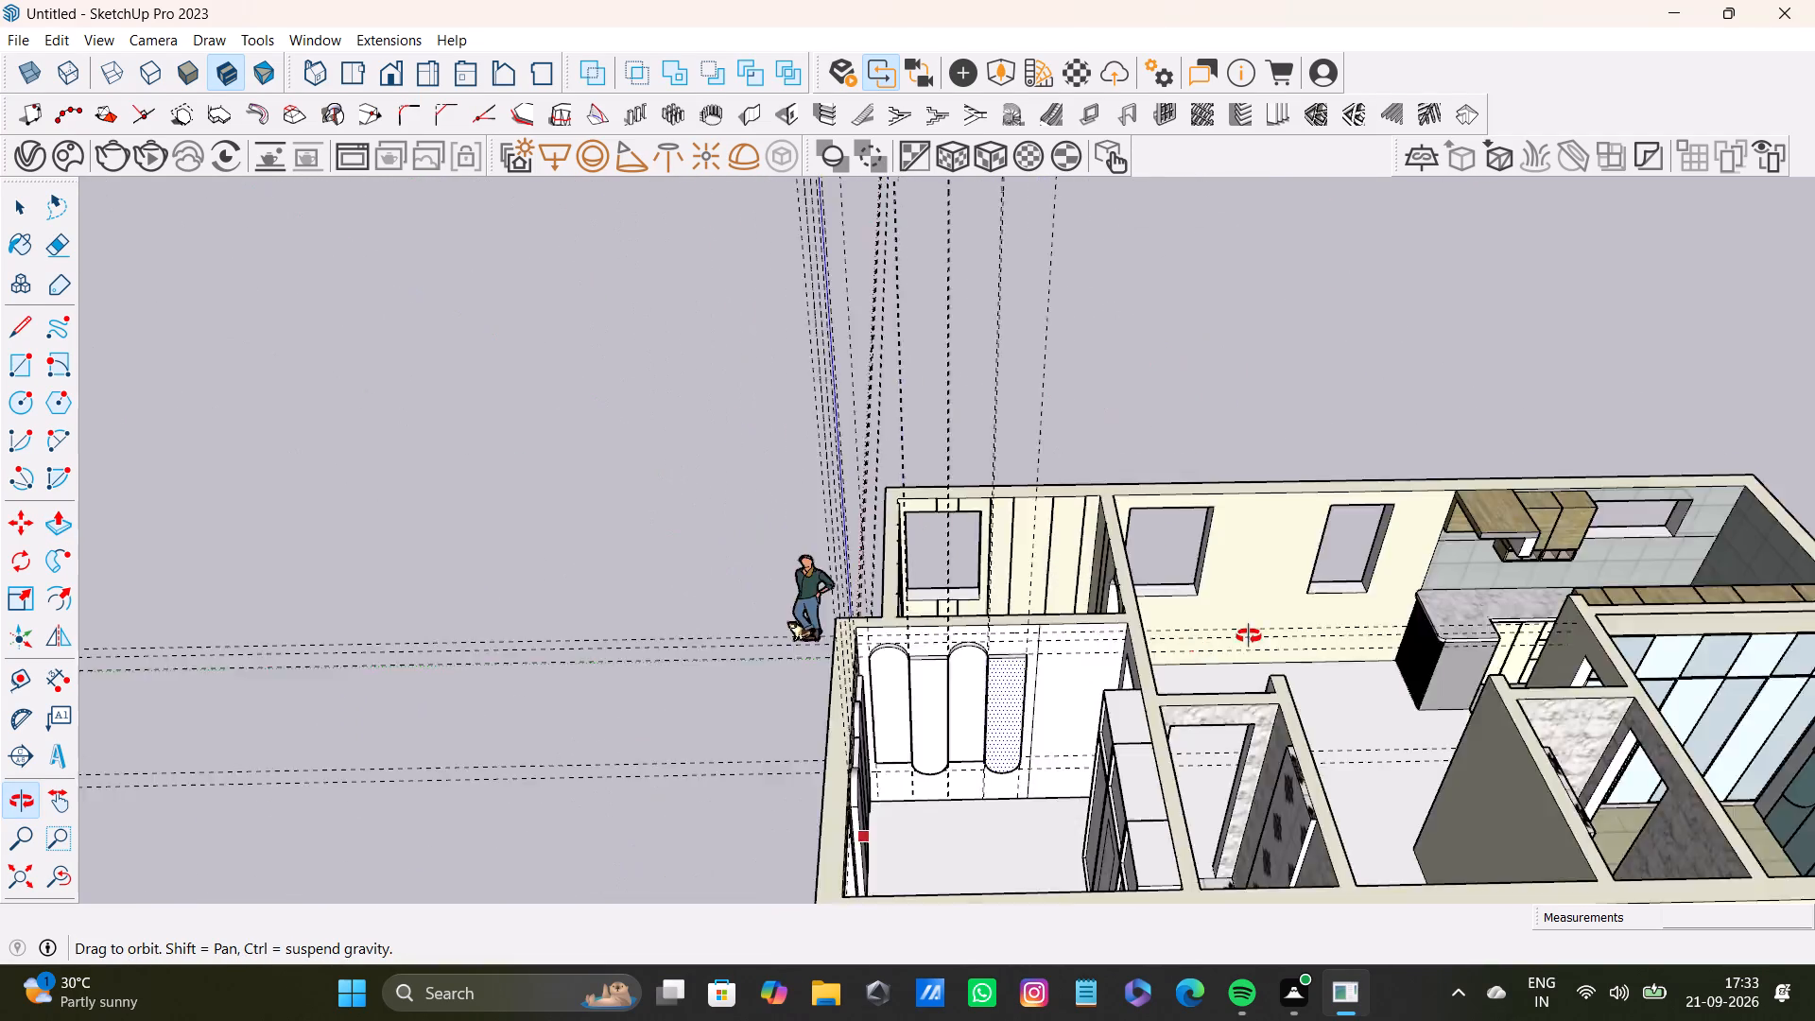
middle_click_drag(1249, 636, 565, 686)
scroll(647, 554, "up", 13)
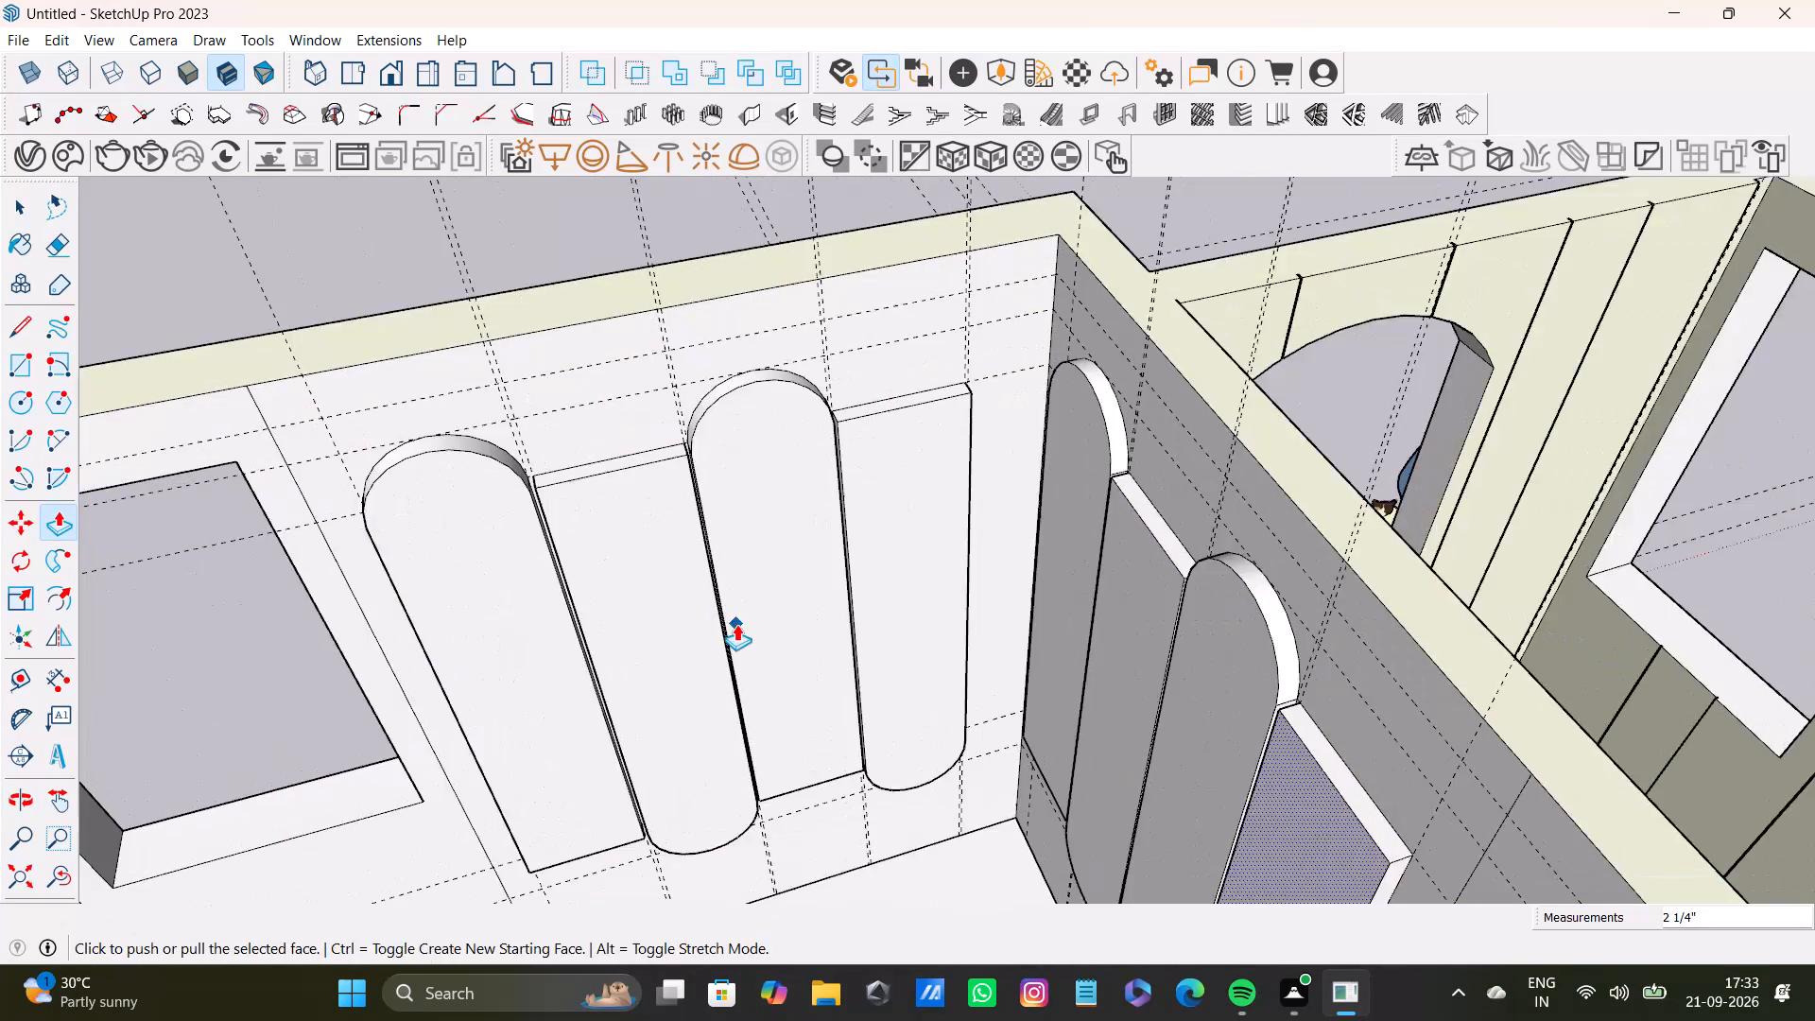
scroll(736, 624, "down", 19)
middle_click_drag(755, 704, 1043, 661)
scroll(1033, 737, "up", 9)
scroll(784, 790, "down", 9)
middle_click_drag(787, 787, 1057, 578, "shift")
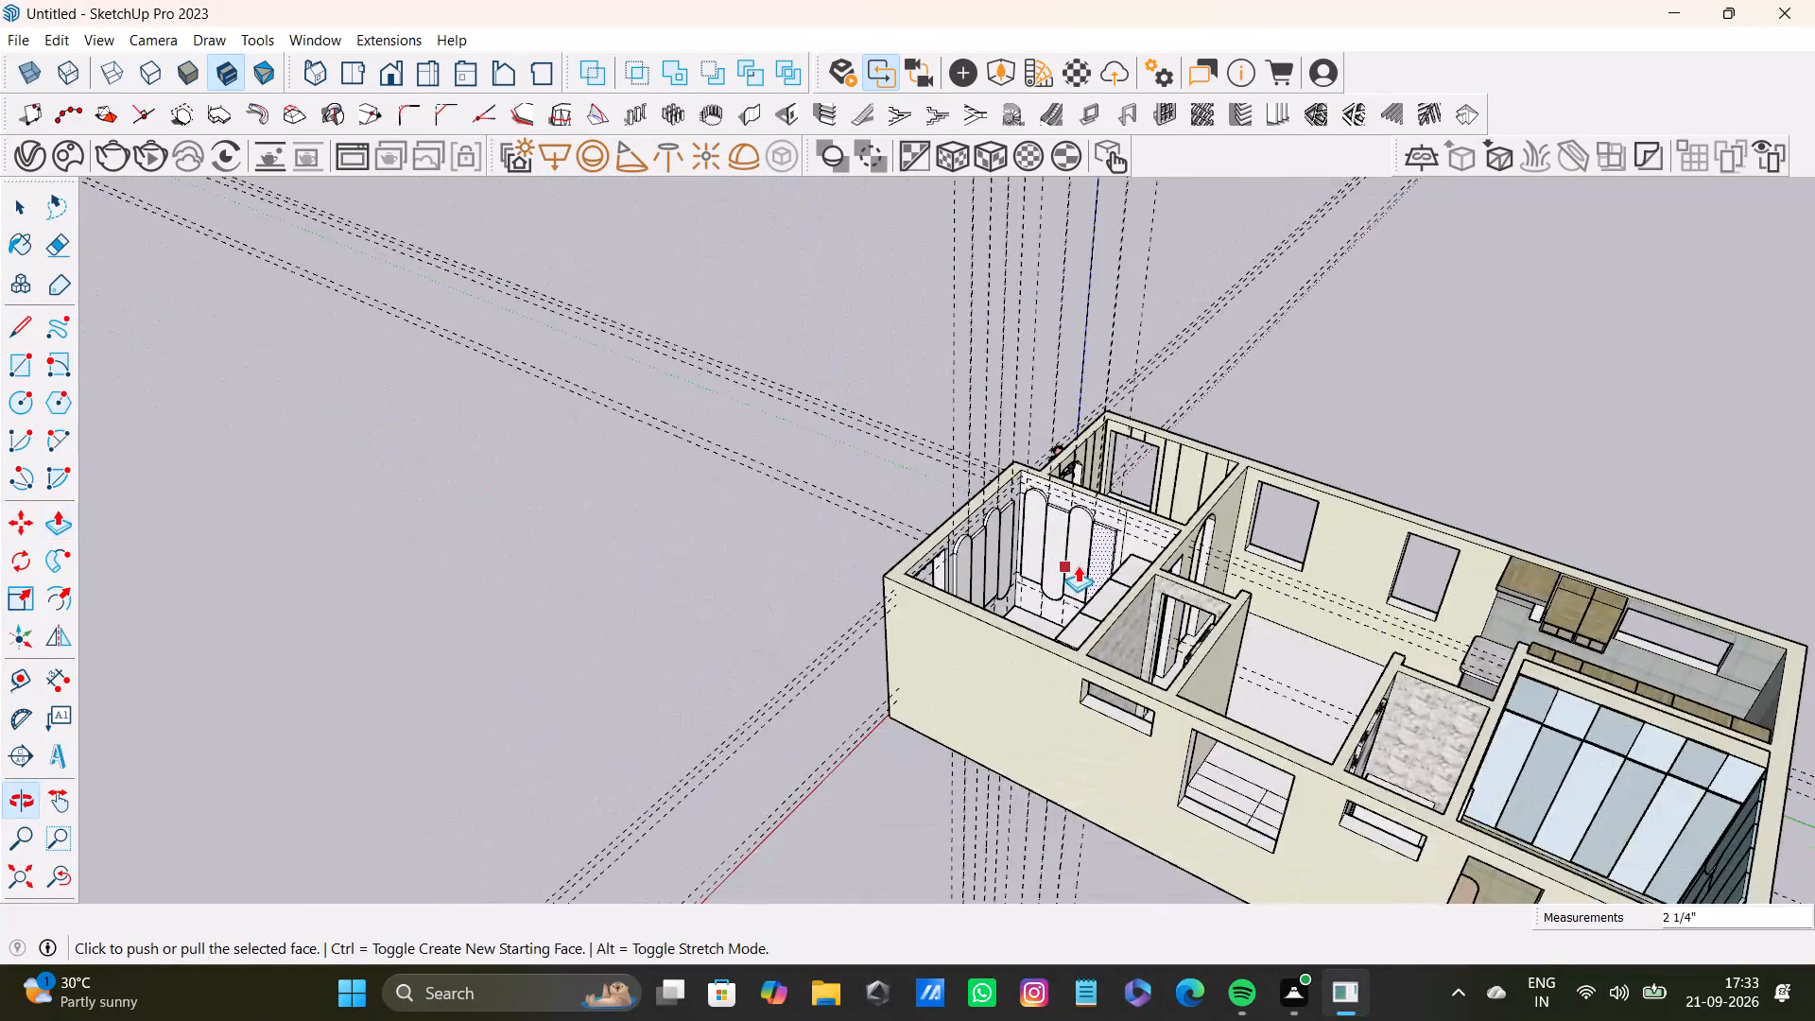
scroll(1078, 563, "up", 4, "shift")
middle_click_drag(1069, 588, 1746, 690)
scroll(1271, 525, "up", 3)
middle_click_drag(1125, 474, 1077, 674, "shift")
middle_click_drag(1082, 674, 1217, 665)
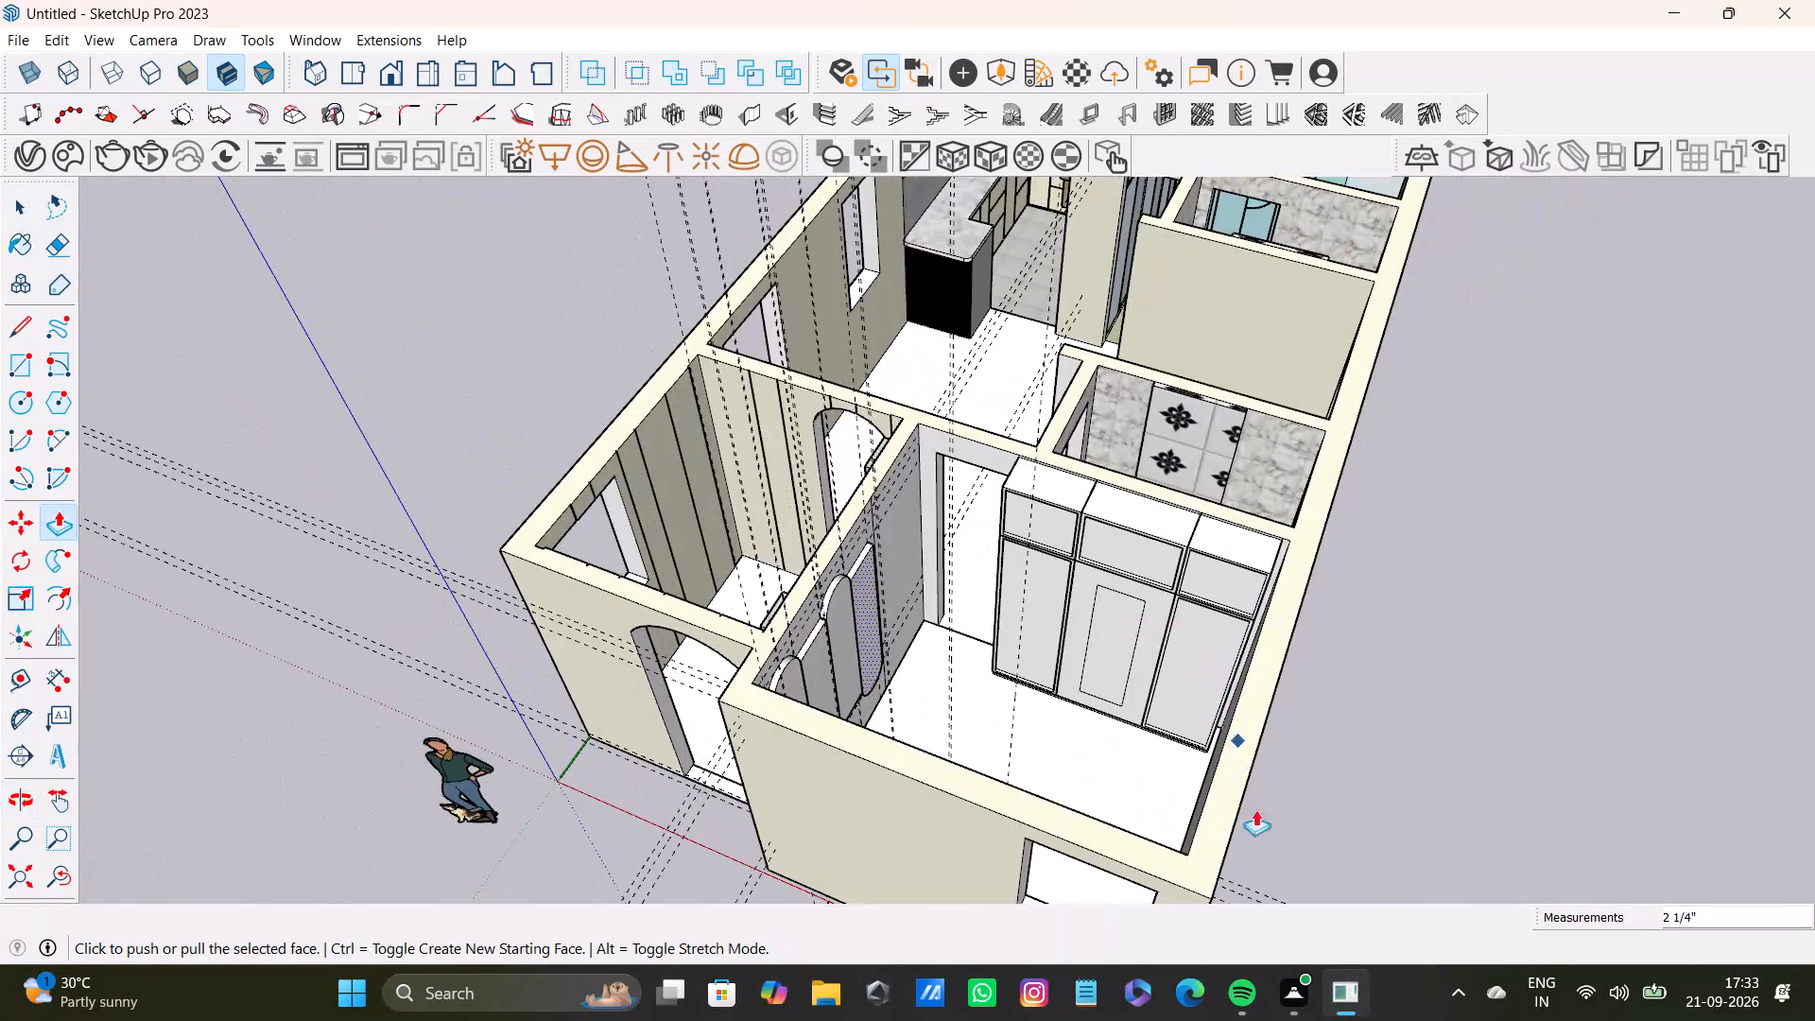
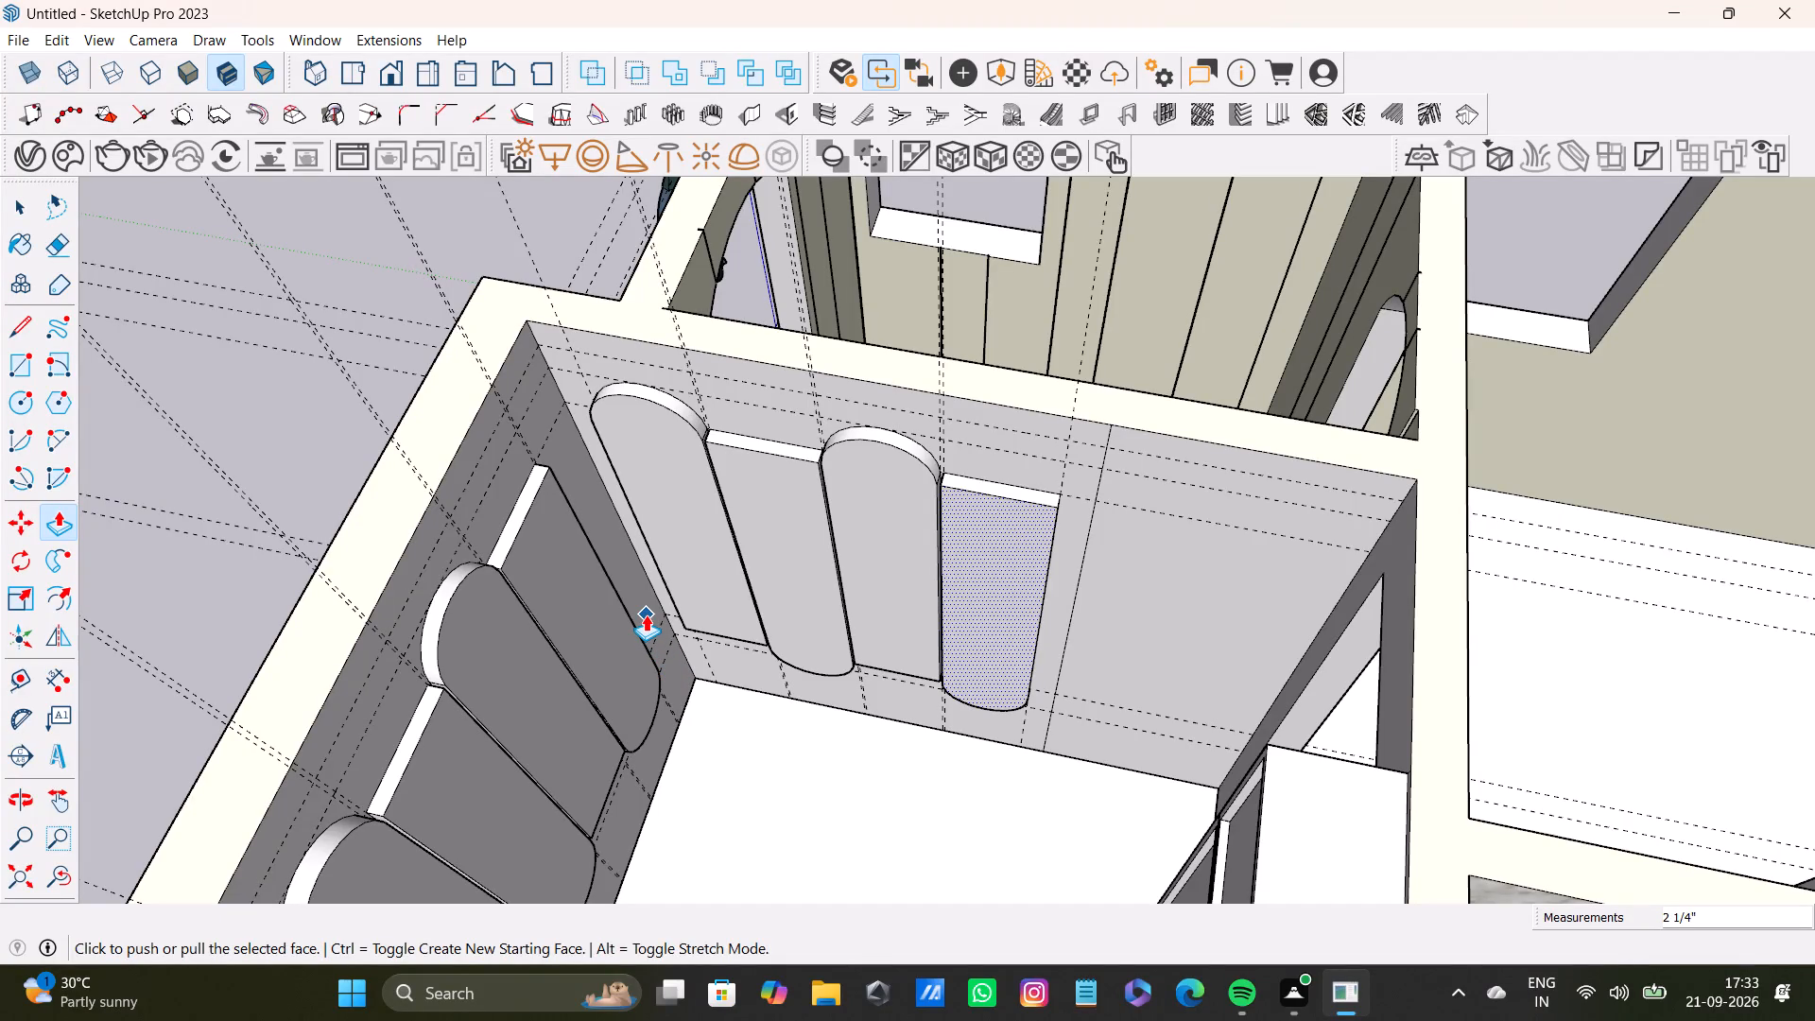
Delete the leftover vertical dividing edge beside the fourth raised panel on the adjoining wall.
key("space")
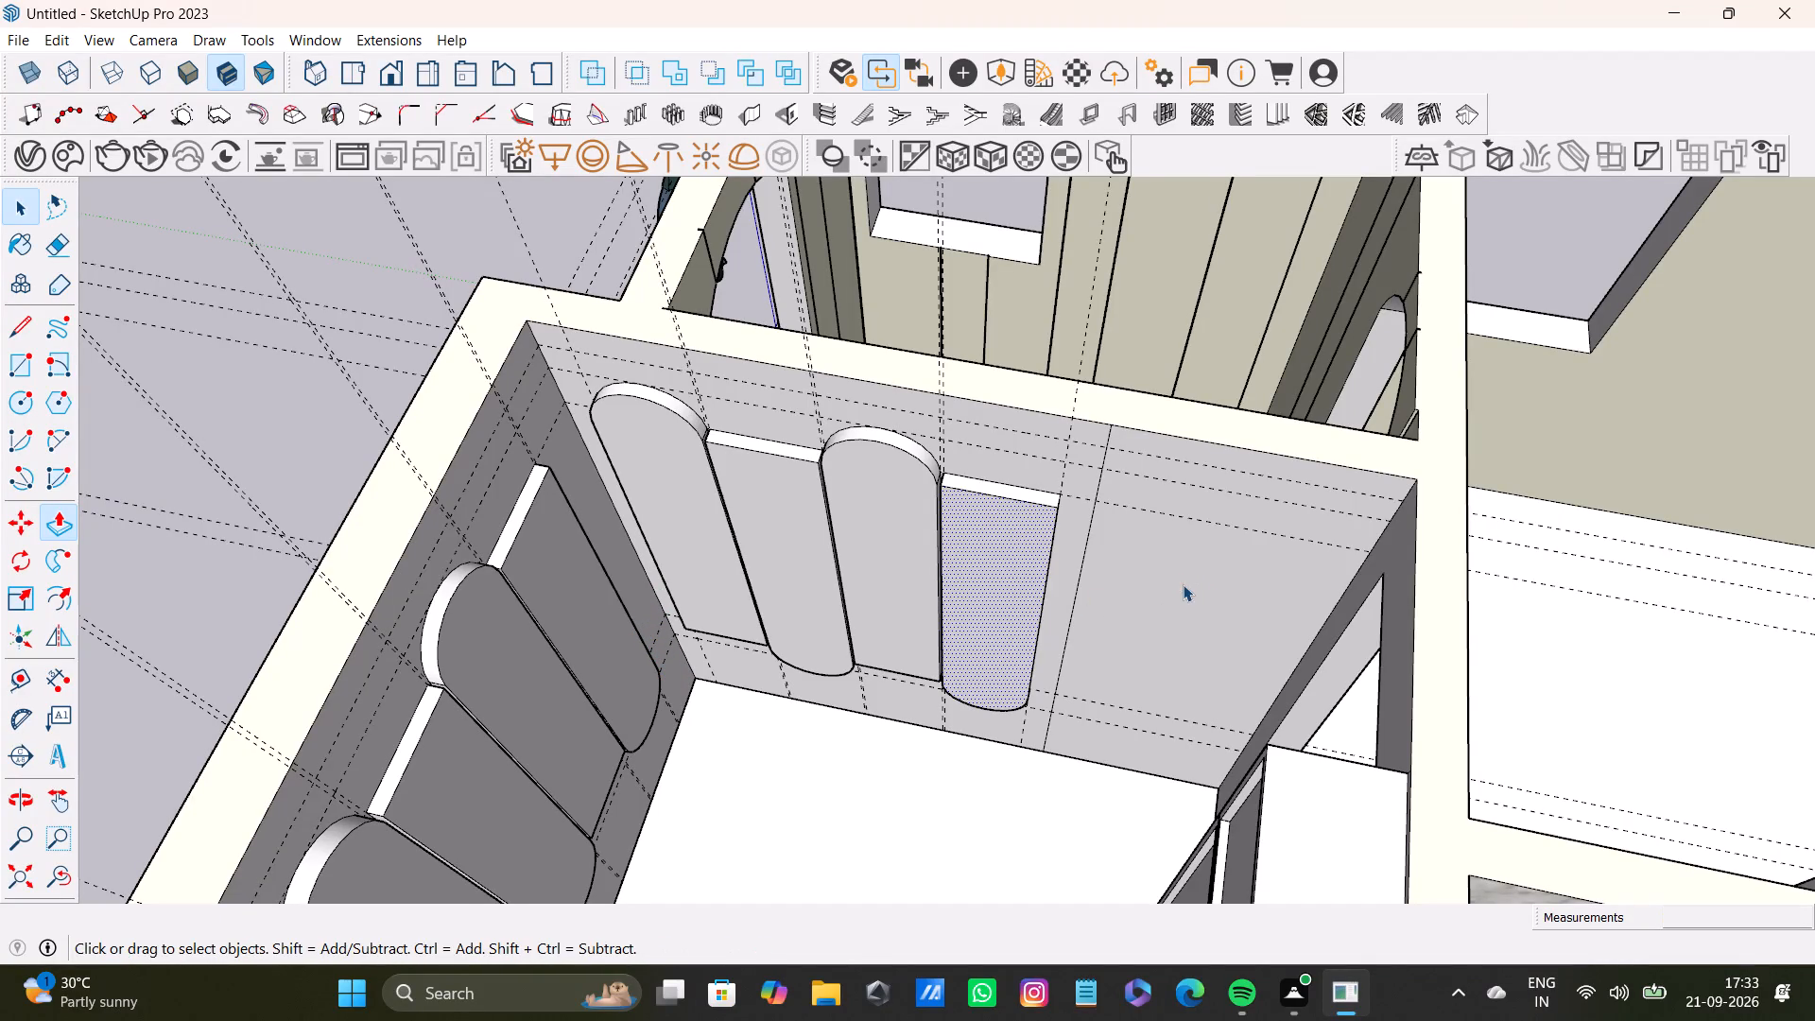
left_click(1183, 584)
scroll(1075, 597, "down", 3)
left_click(1071, 499, "shift")
left_click(1121, 579)
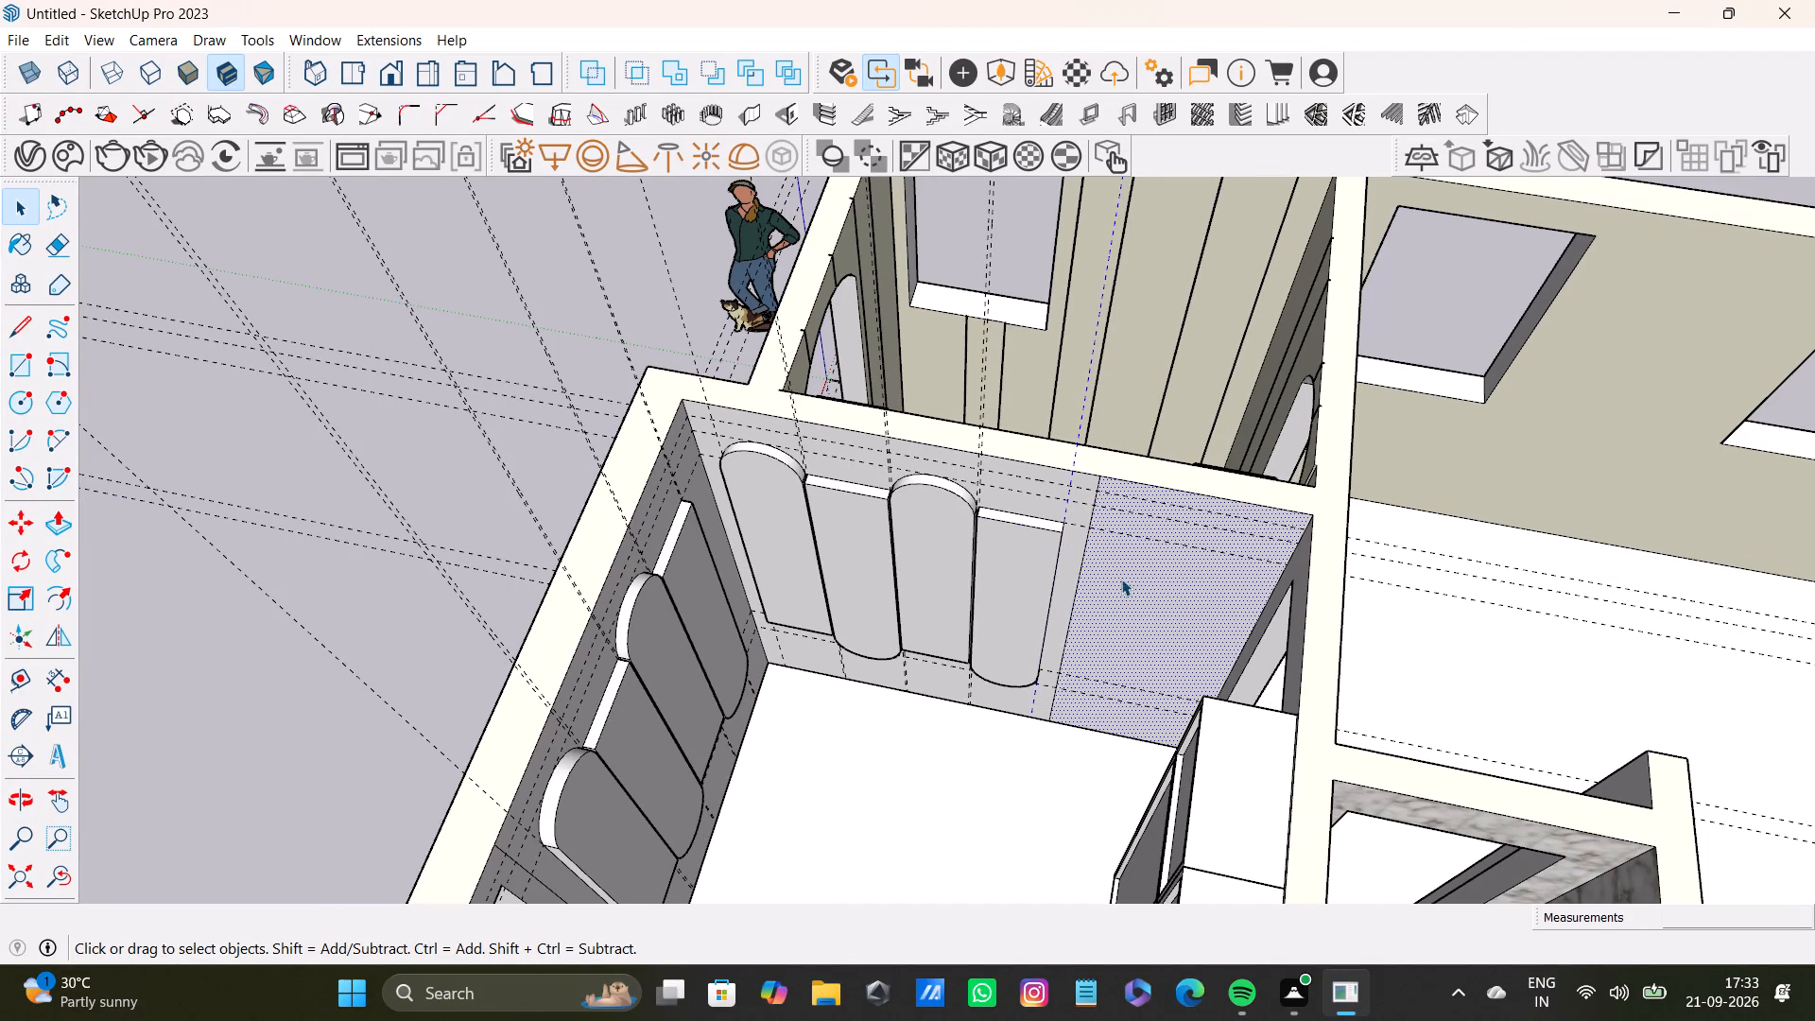
left_click(1068, 620)
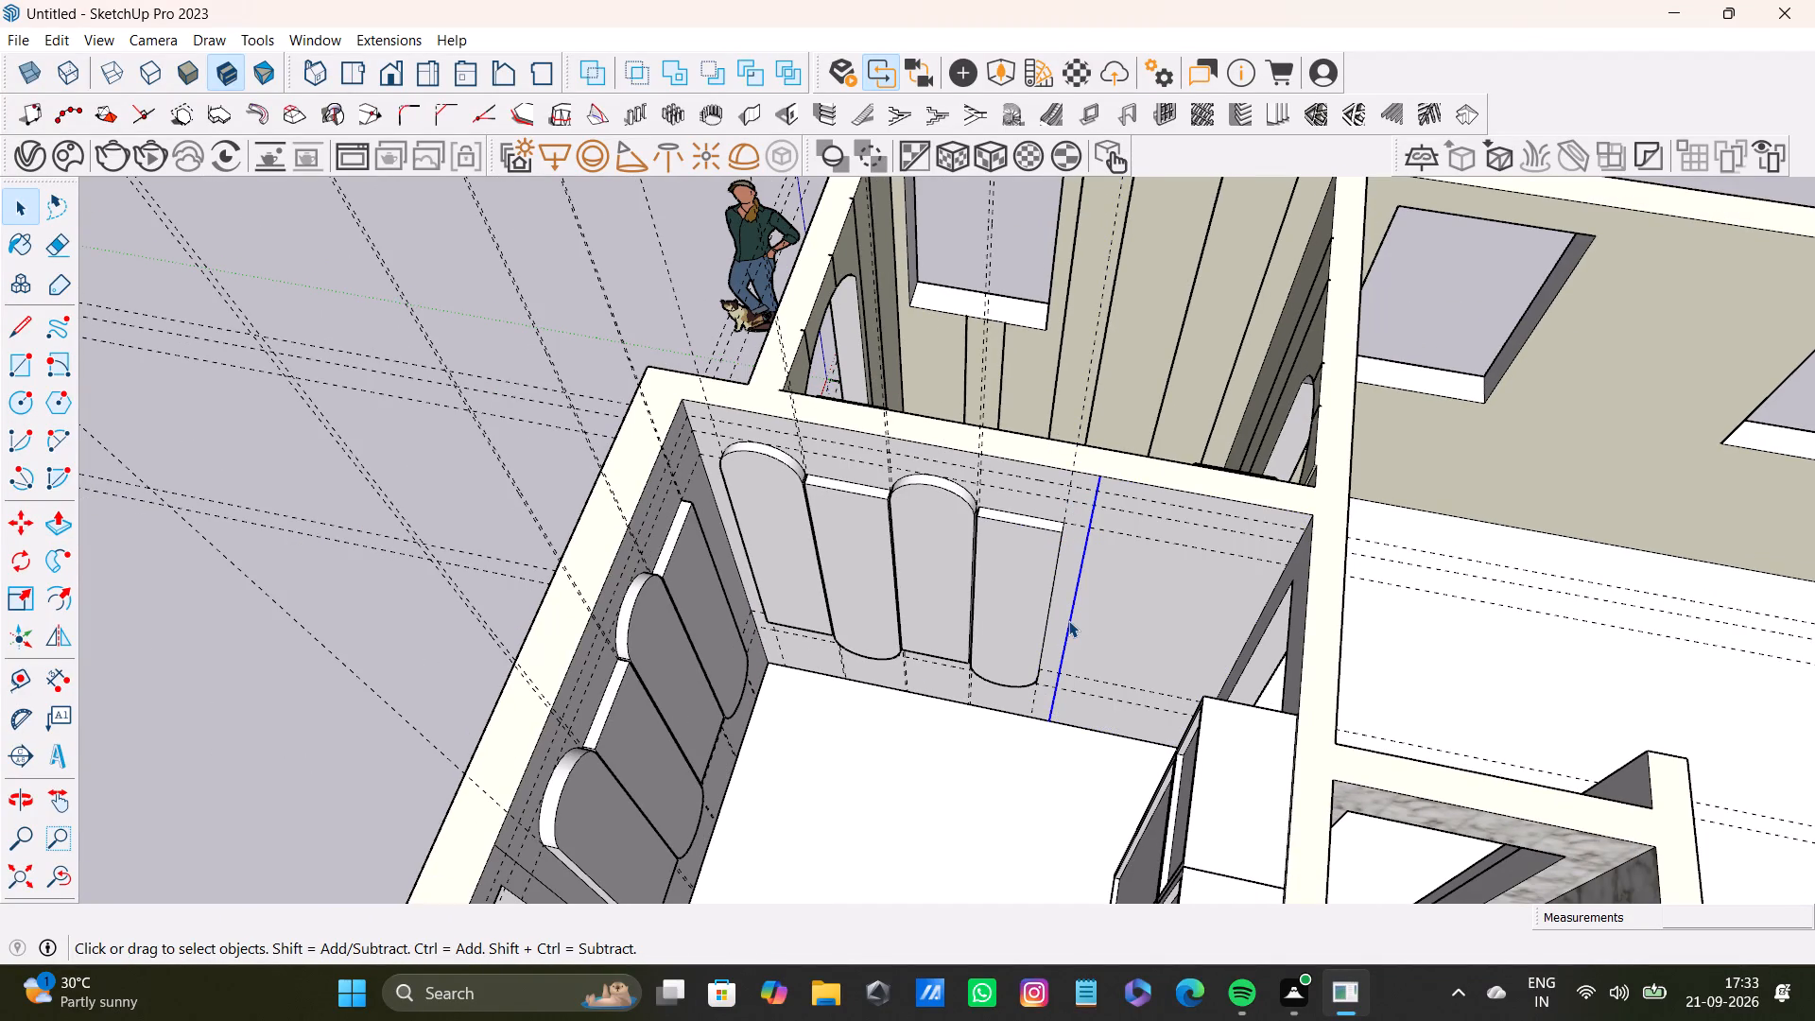
key("Delete")
Delete the leftover vertical dividing edge between the window and the nearest raised panel on the window wall.
scroll(1058, 632, "down", 3)
middle_click_drag(1132, 659, 498, 620)
scroll(585, 423, "up", 6)
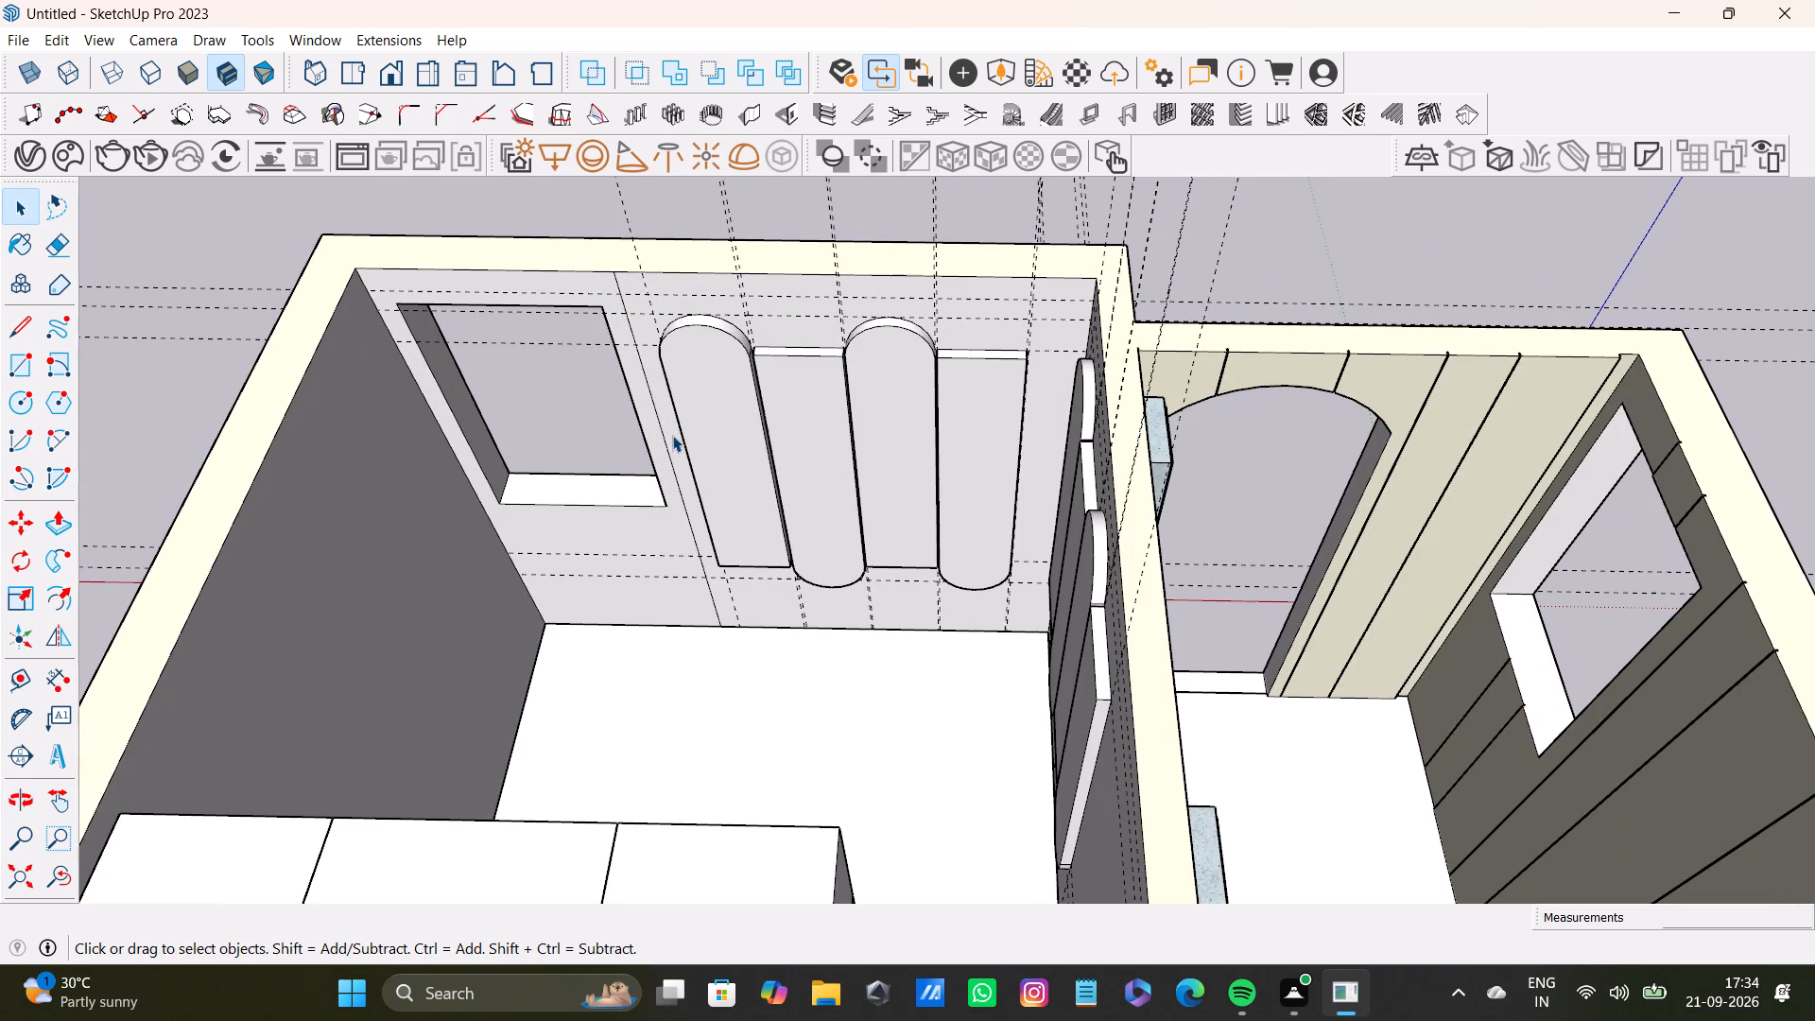
left_click(665, 455)
left_click(672, 461)
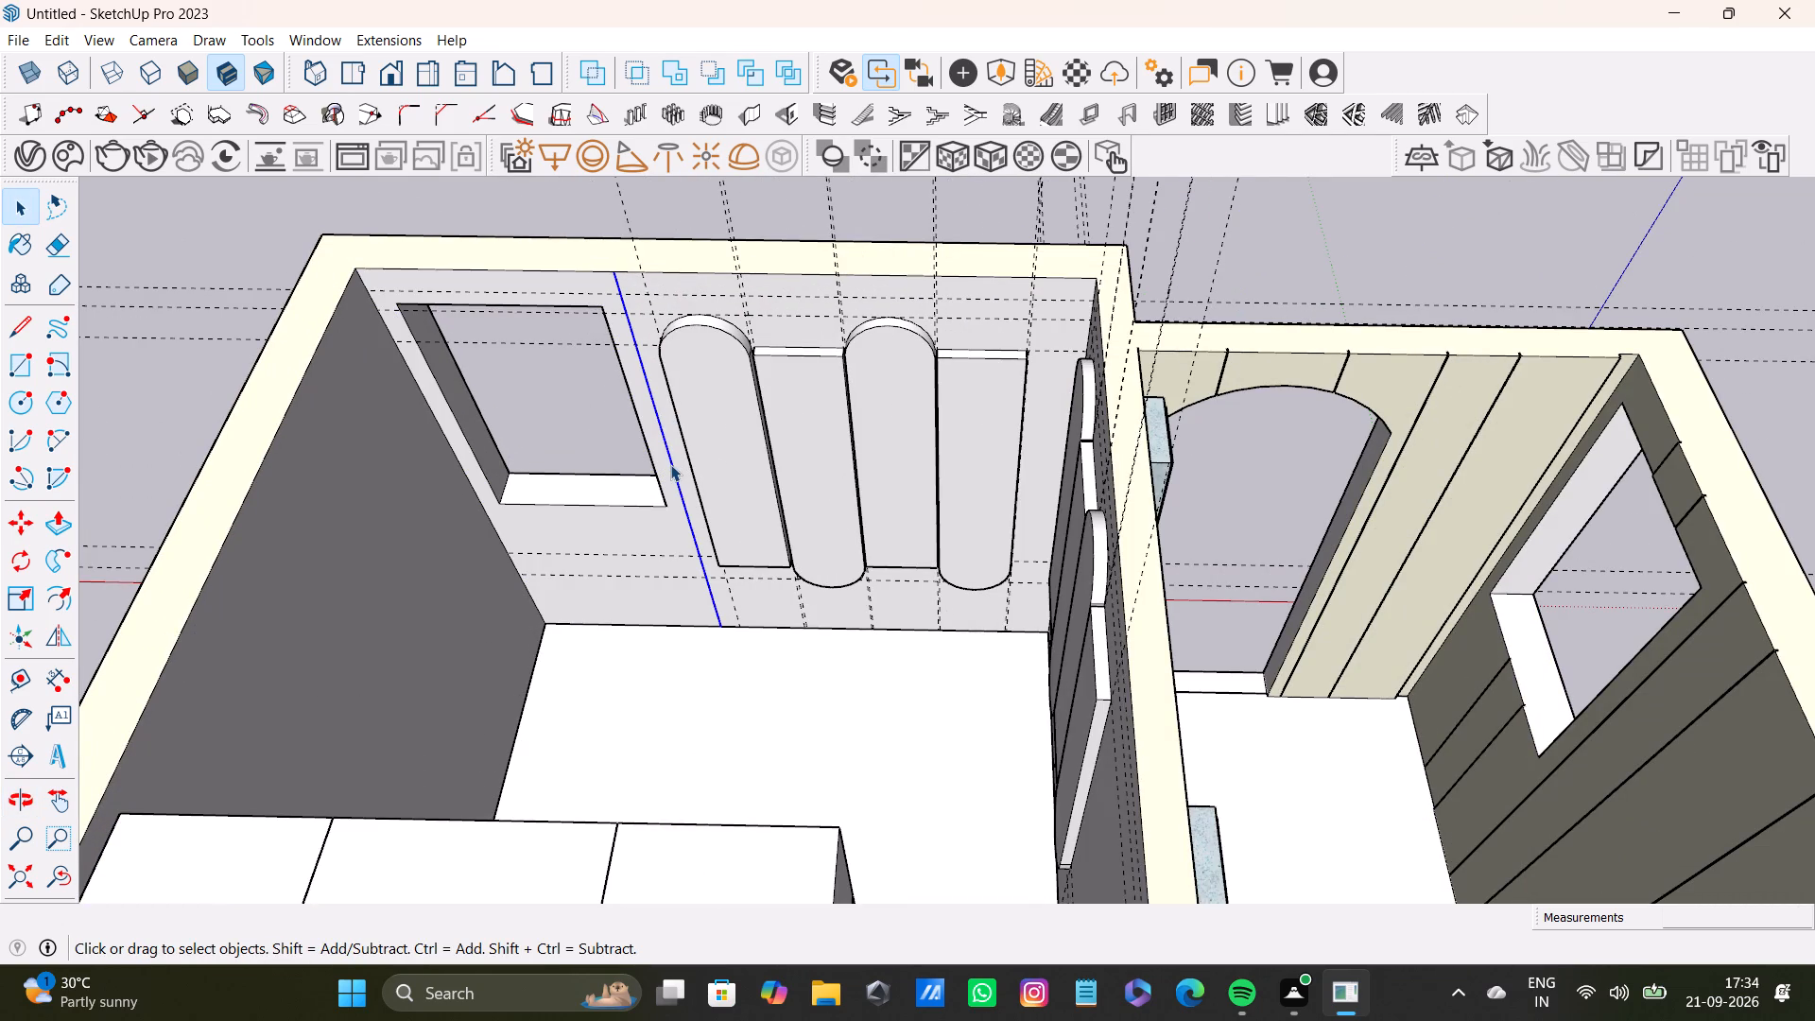
key("Delete")
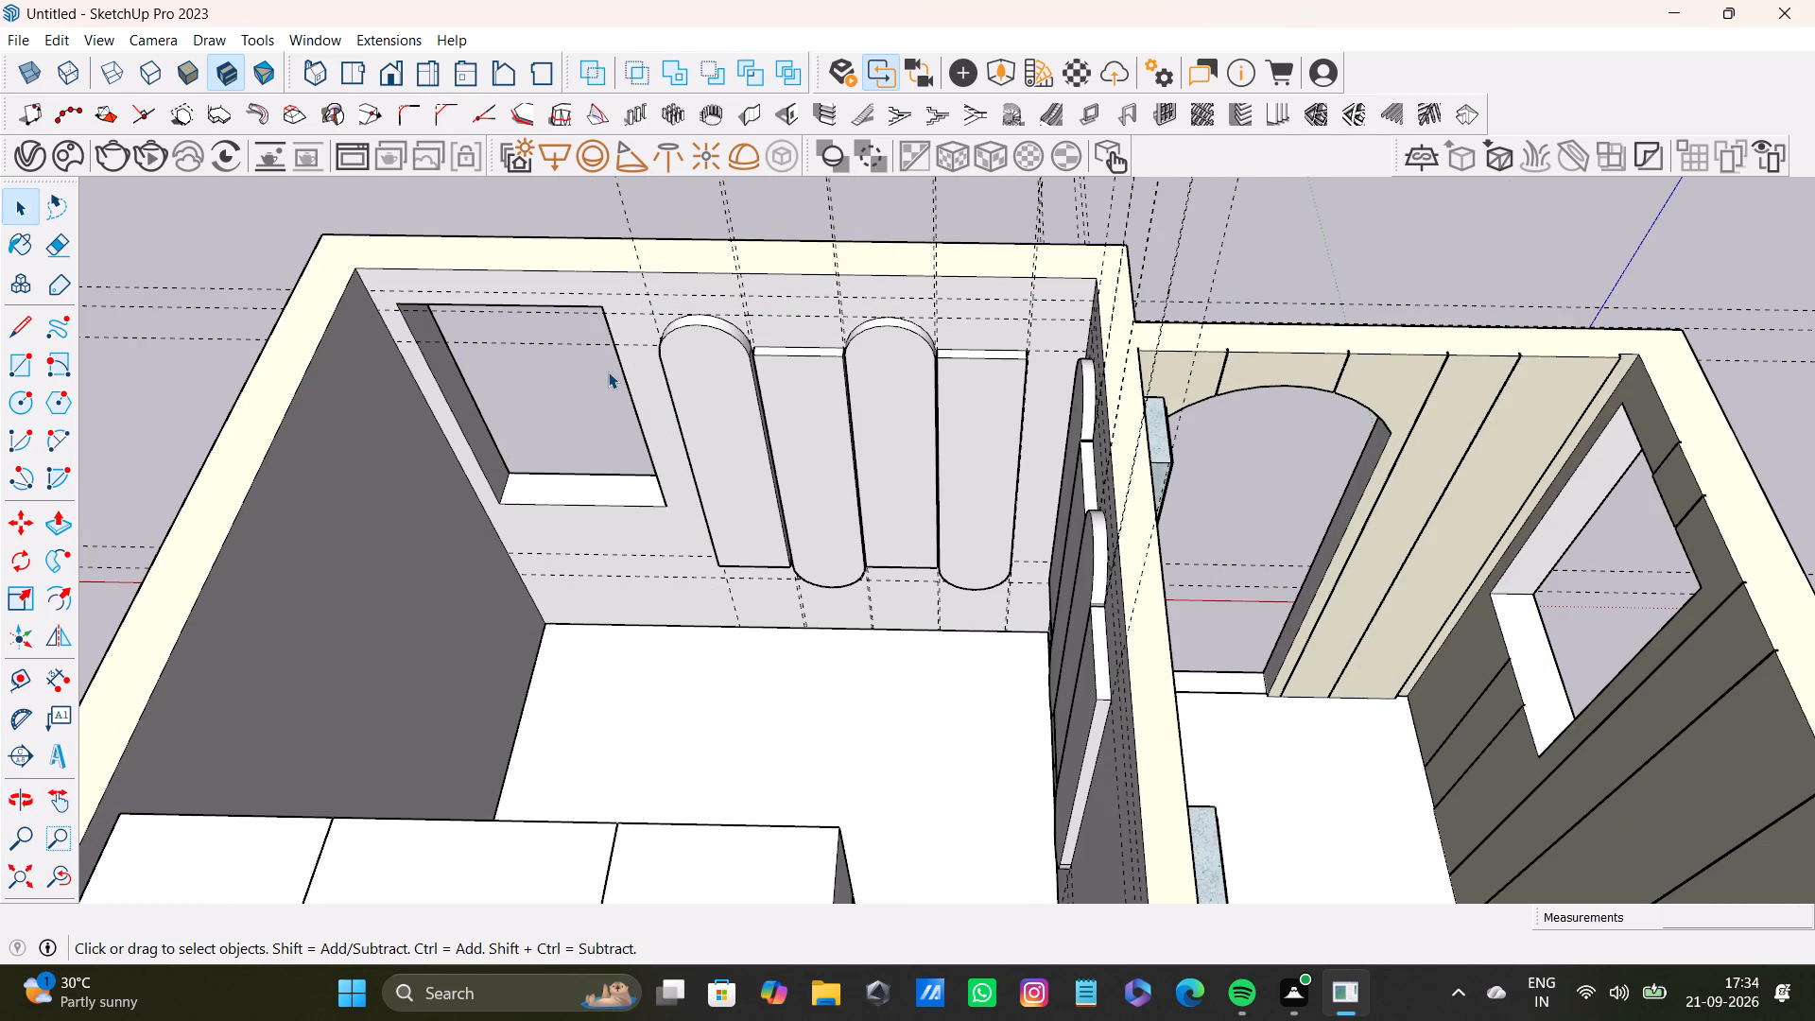
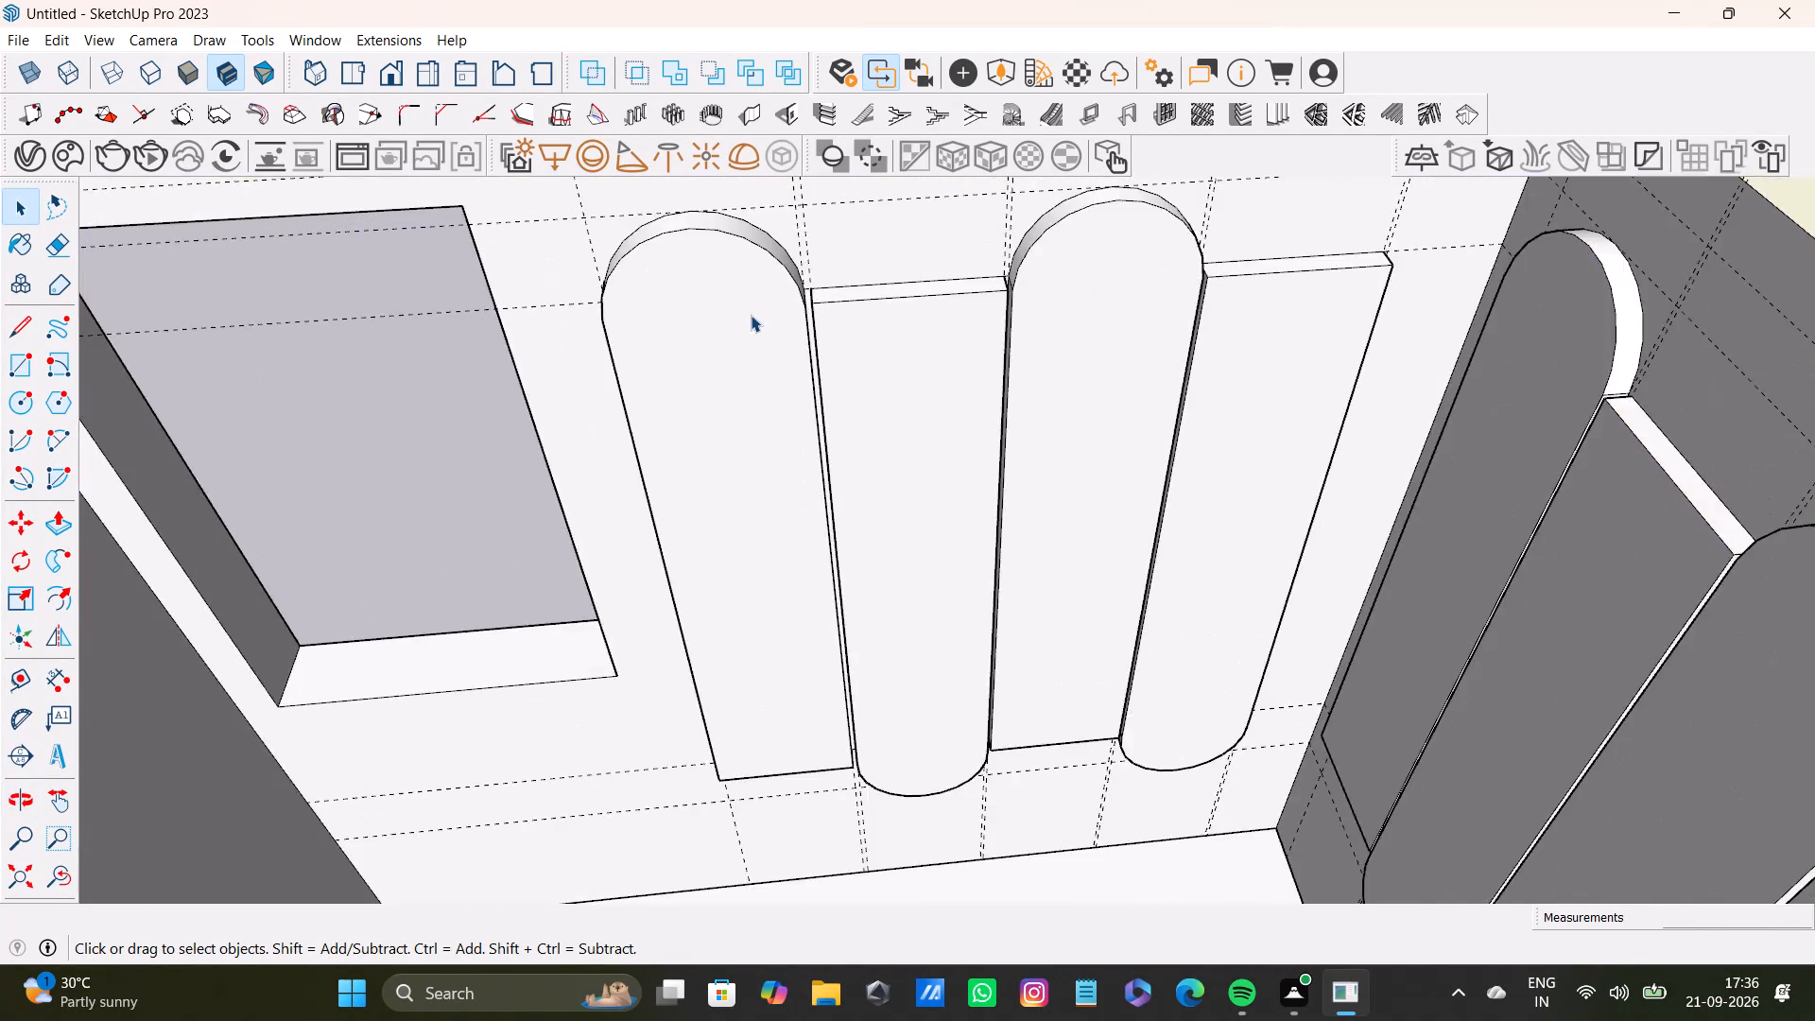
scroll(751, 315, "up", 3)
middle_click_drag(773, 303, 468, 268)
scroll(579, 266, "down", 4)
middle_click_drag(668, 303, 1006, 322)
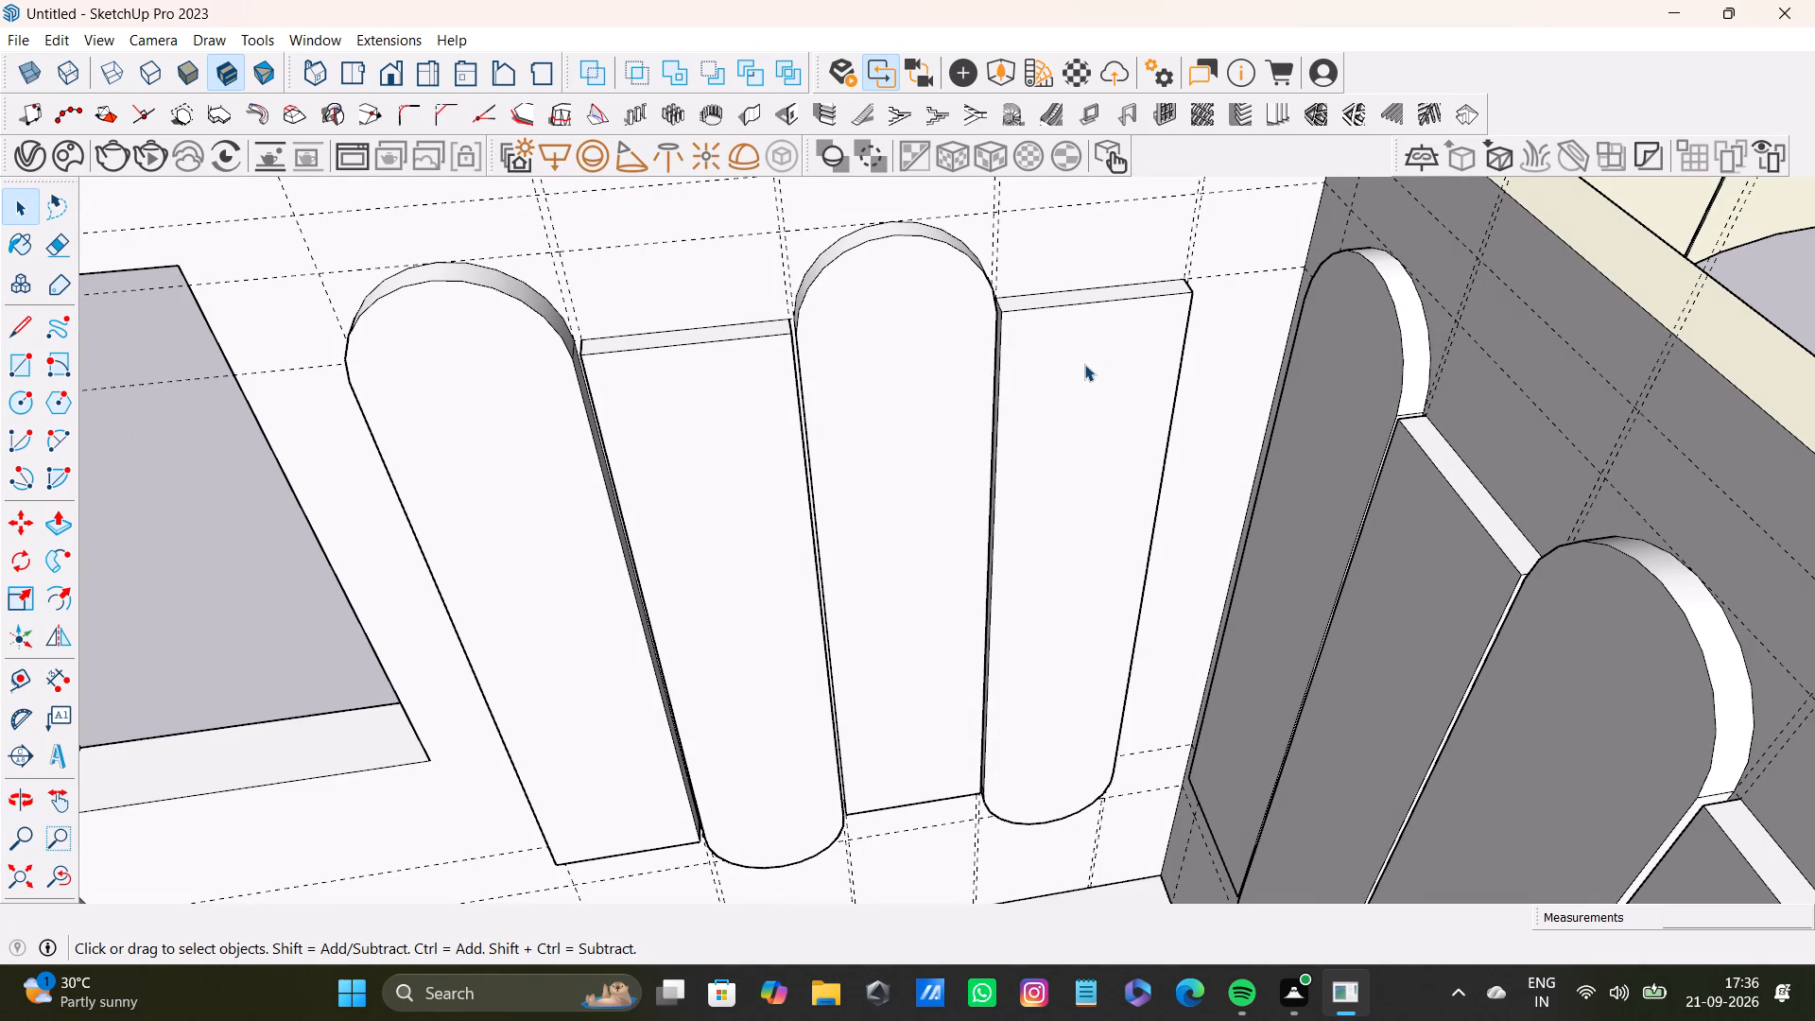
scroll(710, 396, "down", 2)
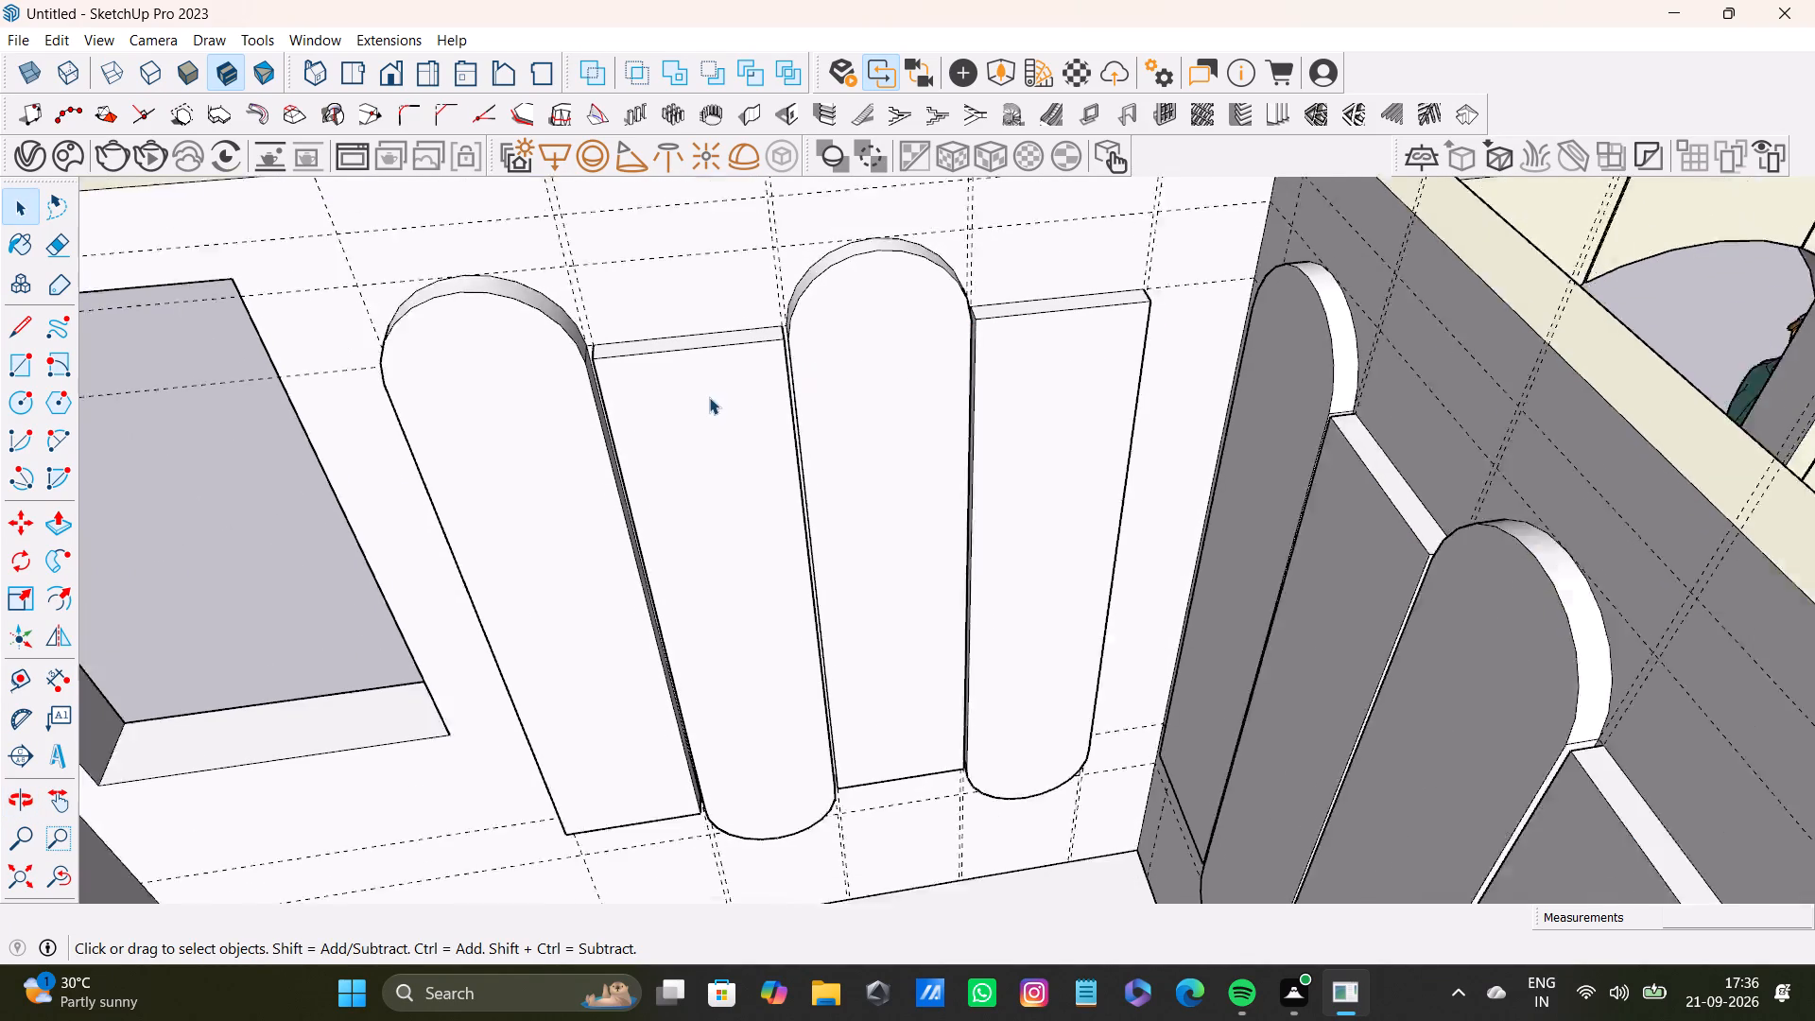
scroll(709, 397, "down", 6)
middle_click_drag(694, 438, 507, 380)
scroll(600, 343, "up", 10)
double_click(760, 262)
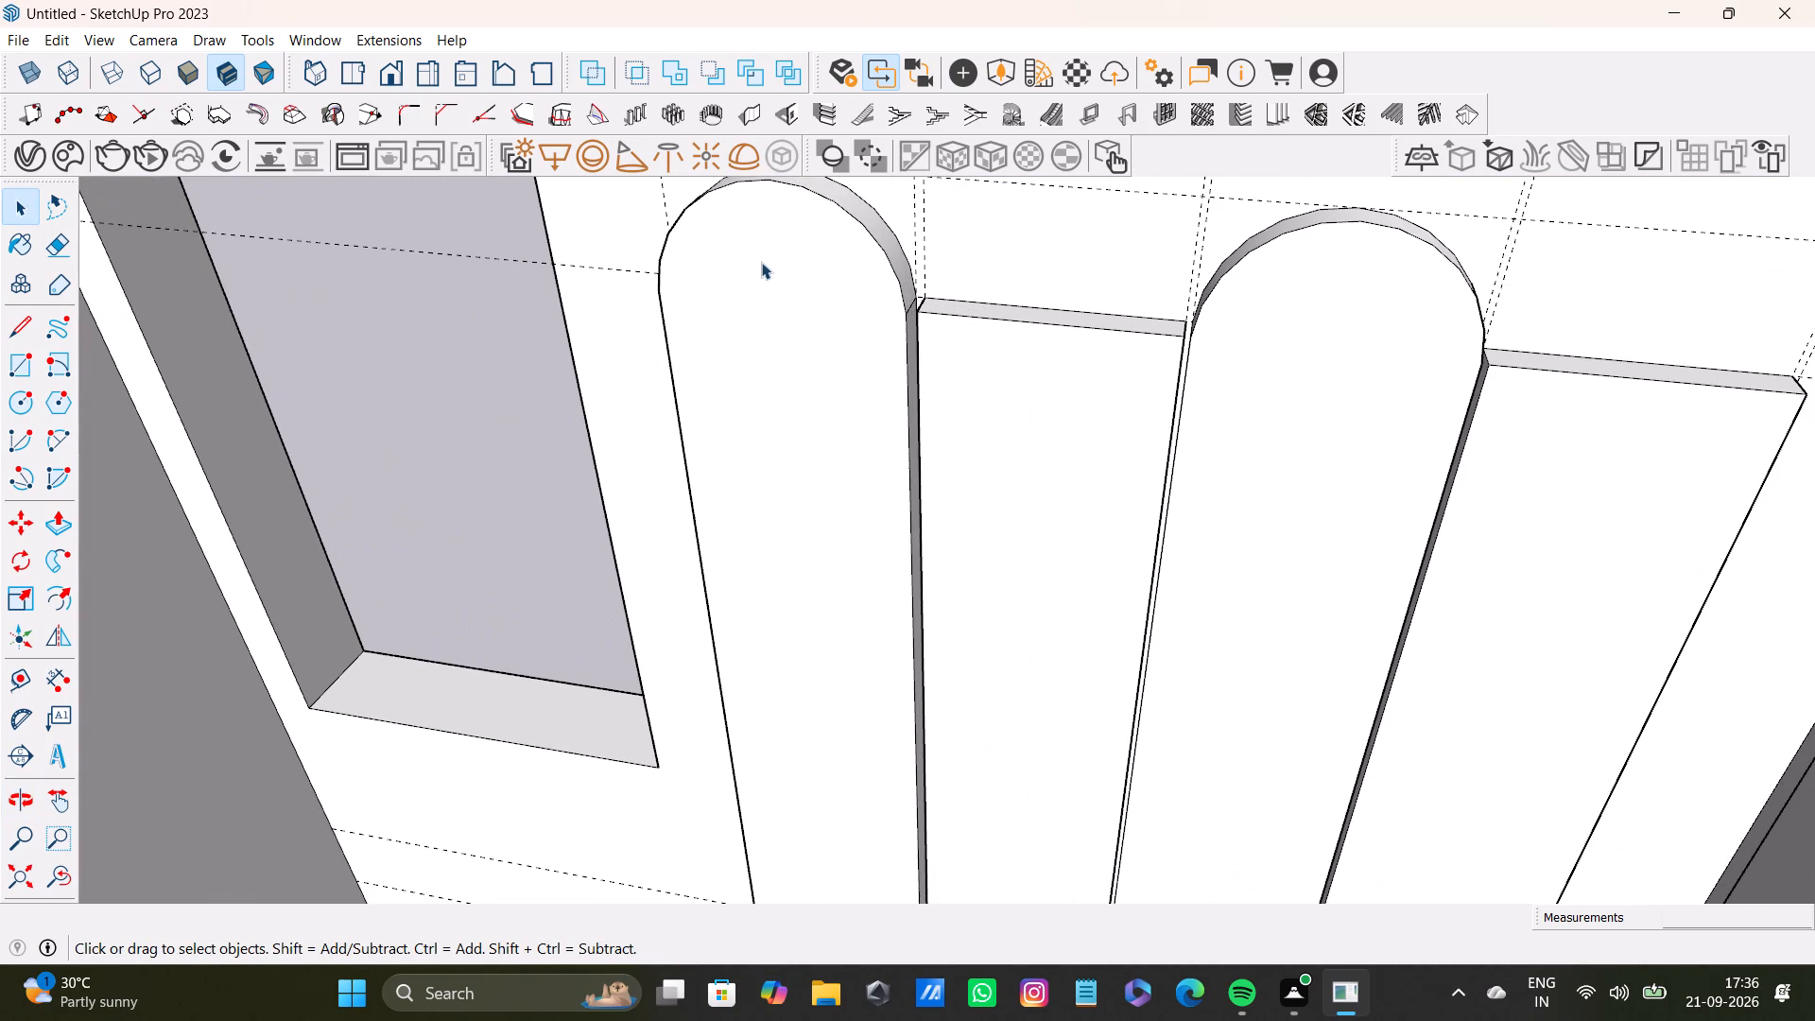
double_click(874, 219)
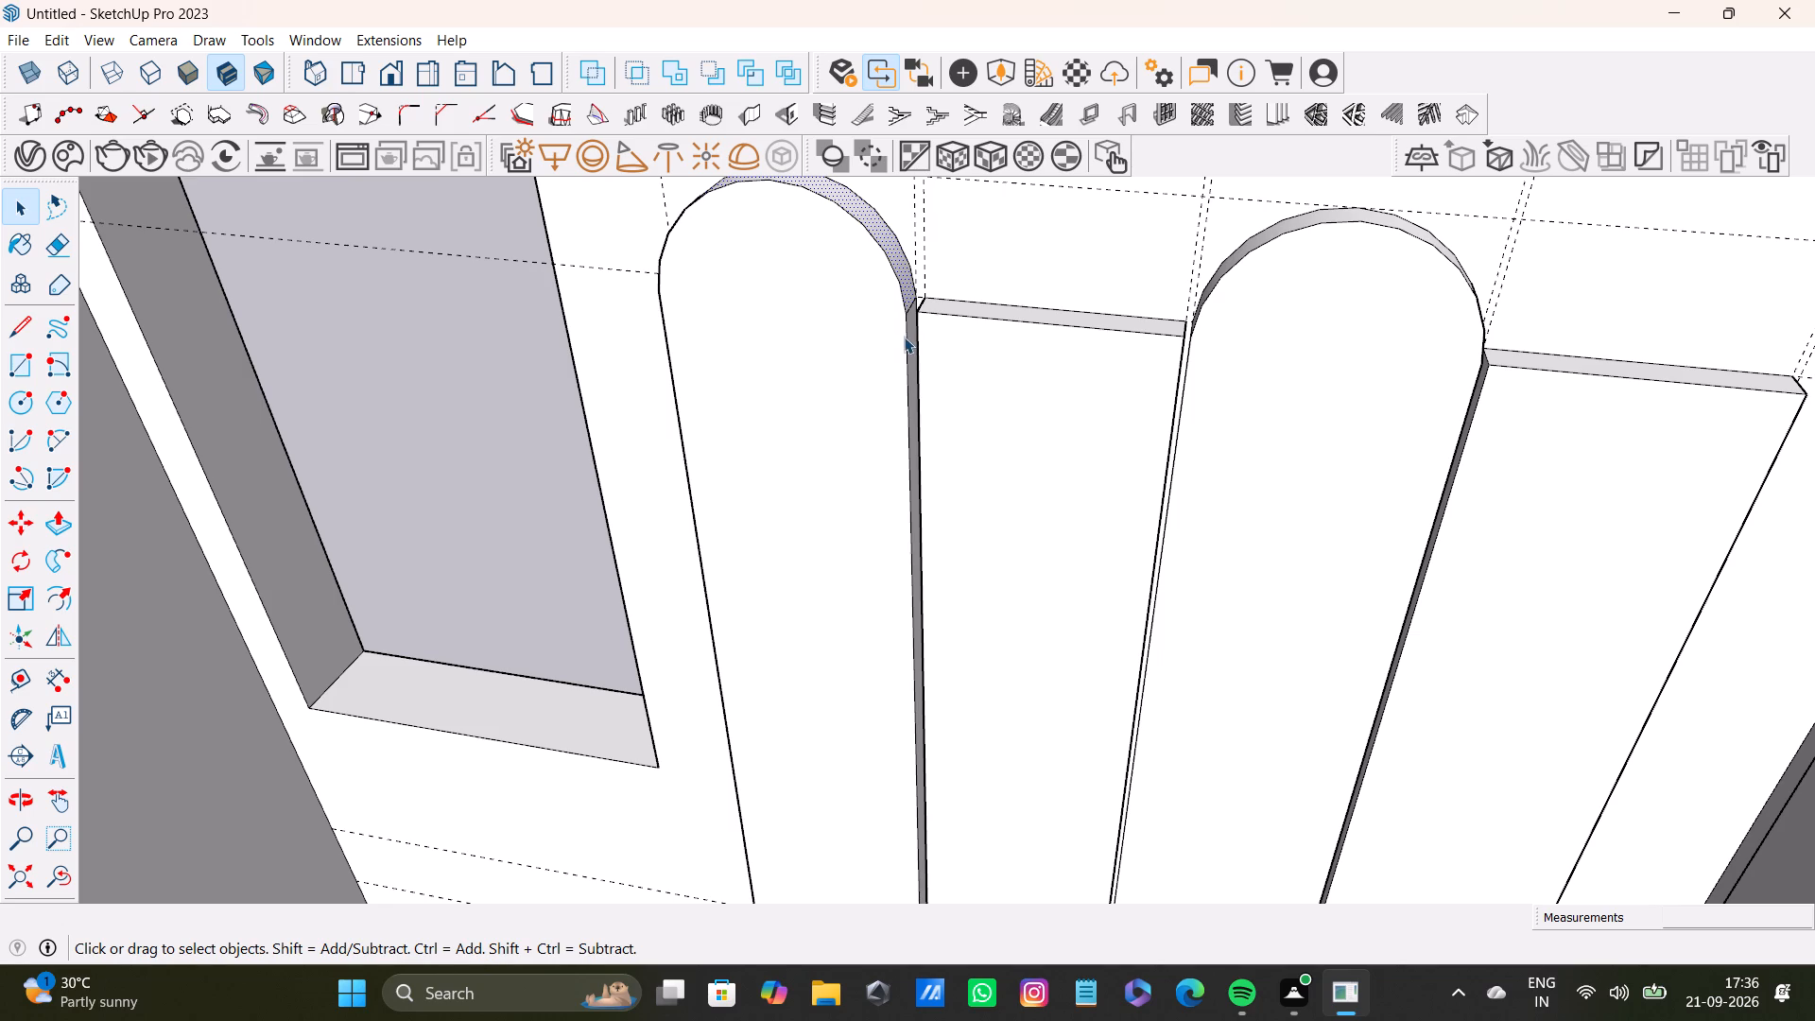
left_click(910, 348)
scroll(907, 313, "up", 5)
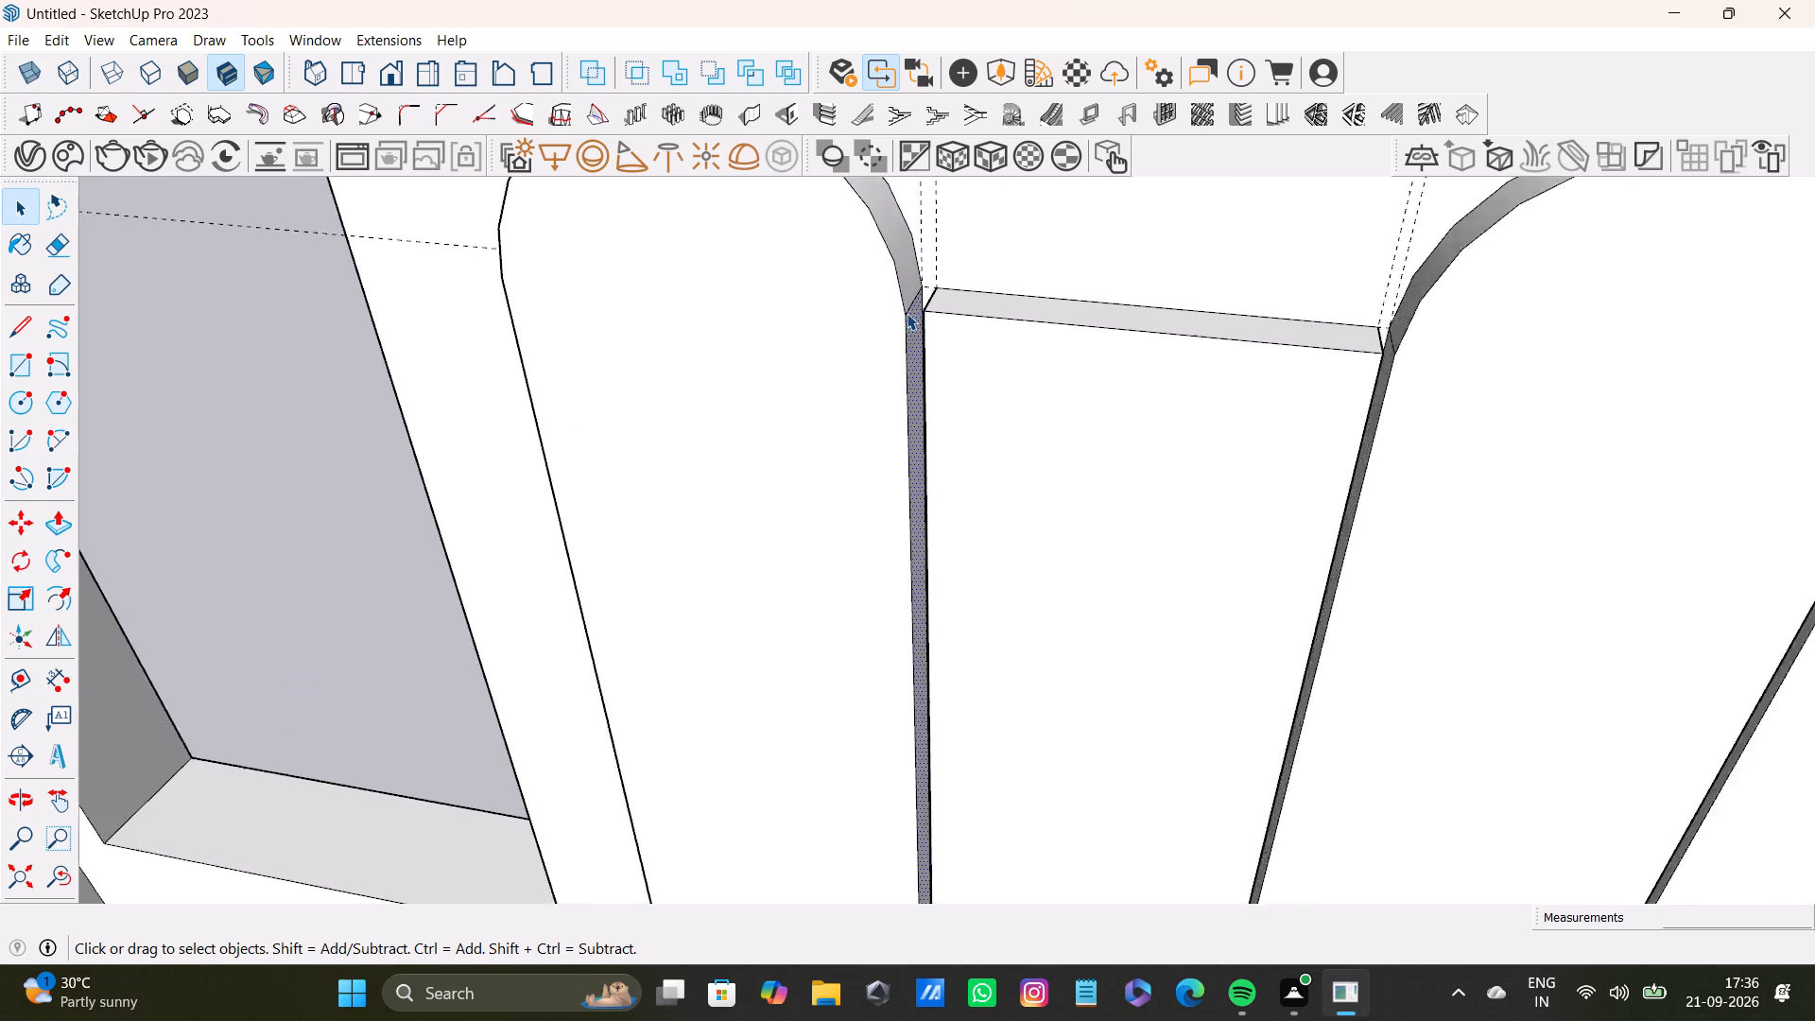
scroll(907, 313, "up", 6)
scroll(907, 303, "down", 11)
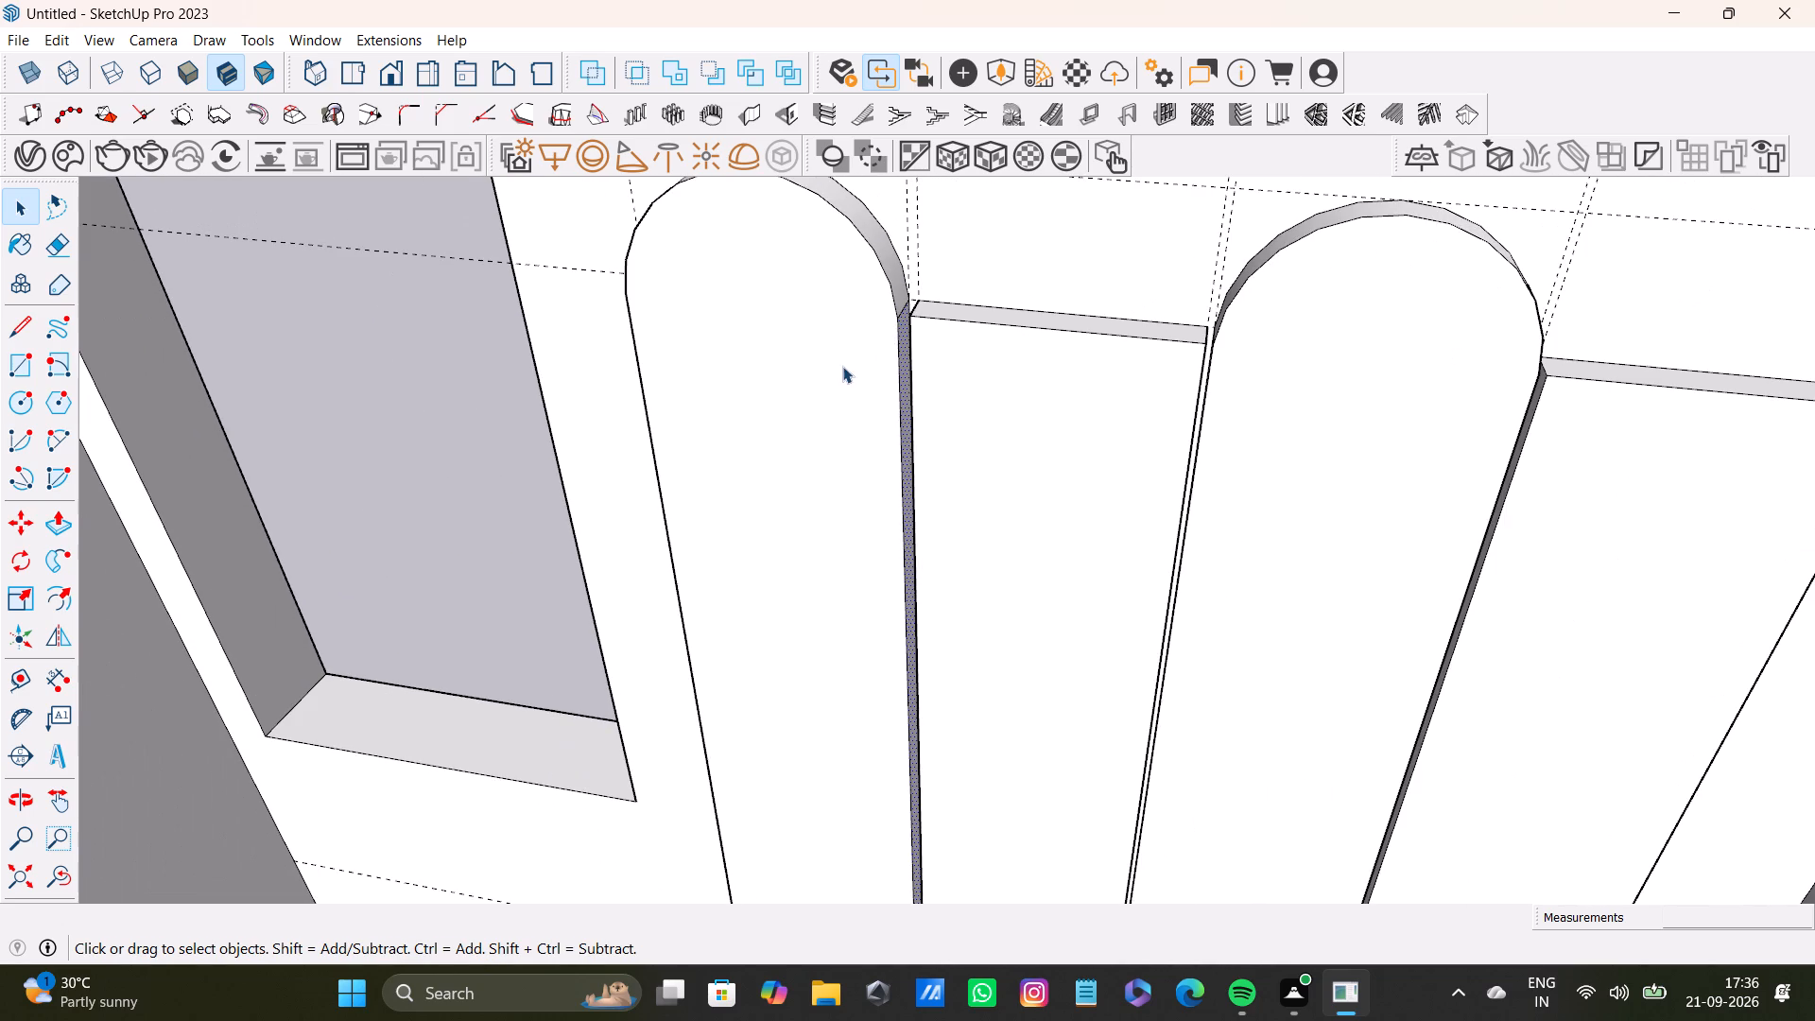
Select the front face, rounded top and both side faces of the raised panel nearest the window.
double_click(842, 366)
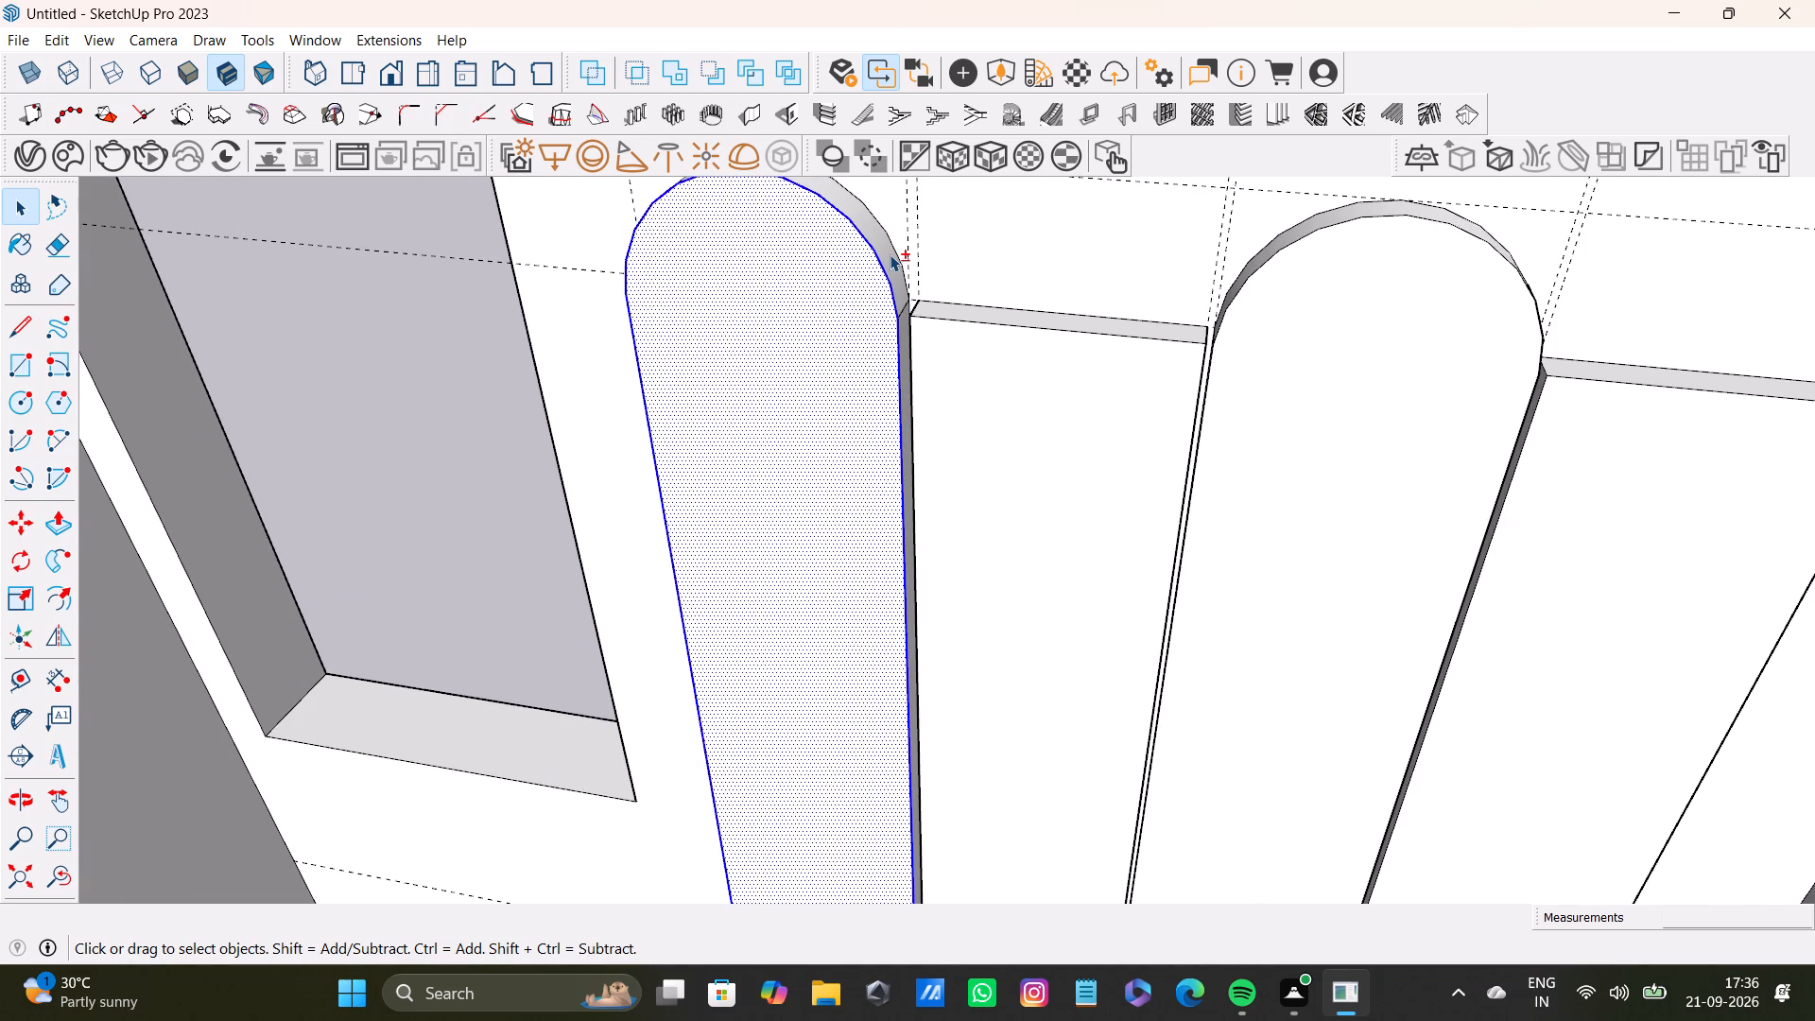
double_click(890, 254, "shift")
scroll(928, 357, "up", 3, "shift")
double_click(895, 333, "shift")
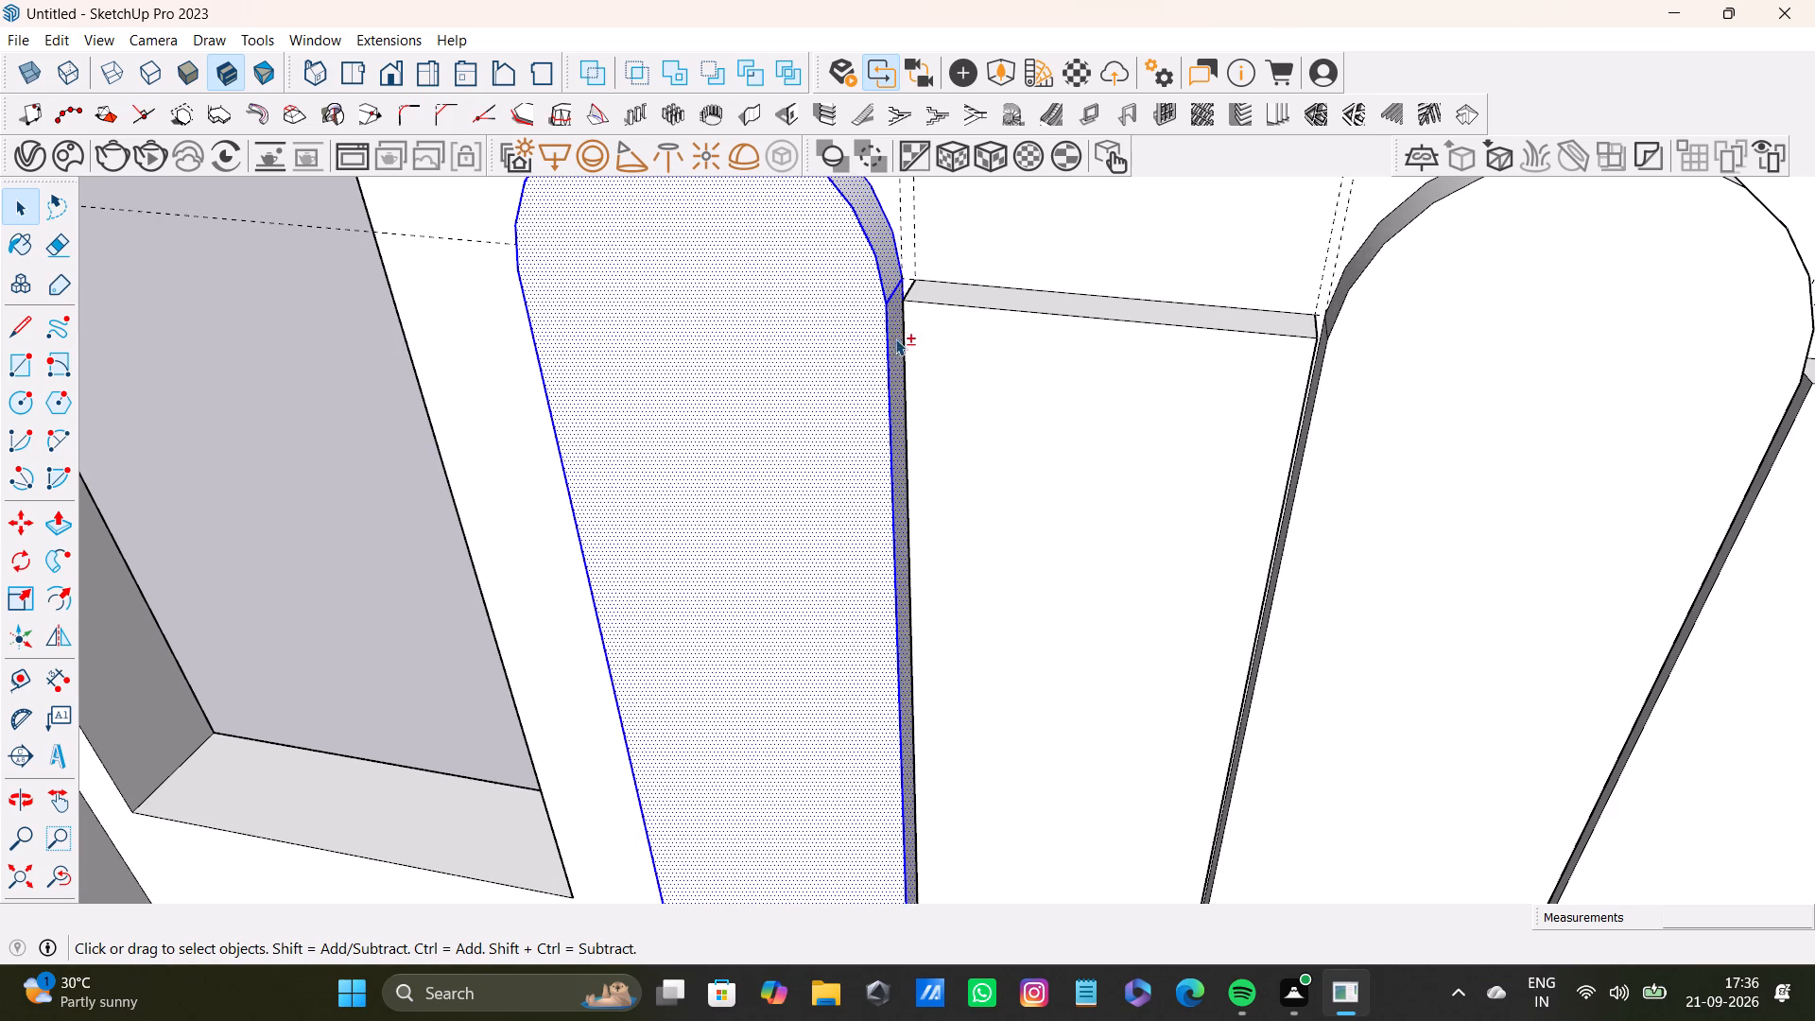
scroll(895, 346, "down", 4, "shift")
middle_click_drag(867, 414, 1387, 445, "shift")
scroll(980, 448, "down", 2)
middle_click_drag(937, 474, 1041, 411, "shift")
scroll(804, 490, "up", 5, "shift")
left_click(766, 449, "shift")
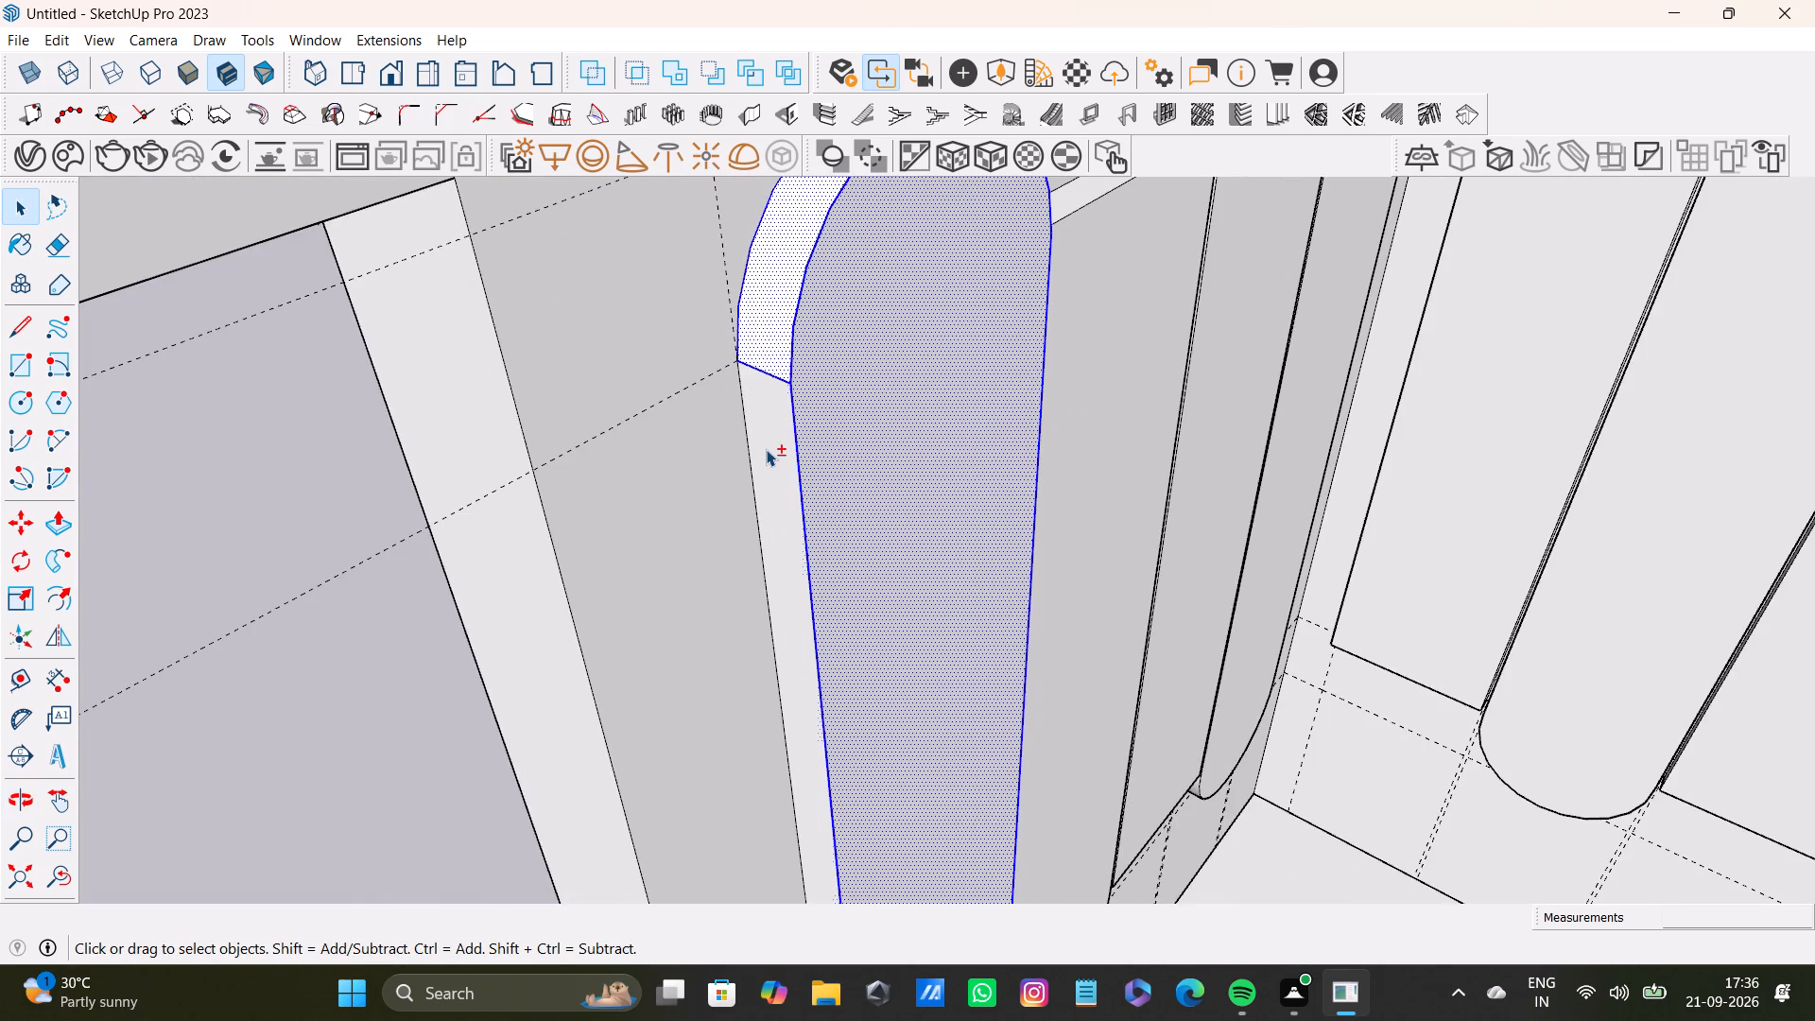
Add the window-side outer edge, lower corner edge and bottom face of the panel nearest the window to the selection.
scroll(766, 449, "down", 7, "shift")
middle_click_drag(932, 564, 824, 422, "shift")
scroll(817, 721, "up", 3, "shift")
middle_click_drag(815, 806, 739, 665, "shift")
scroll(679, 735, "up", 5, "shift")
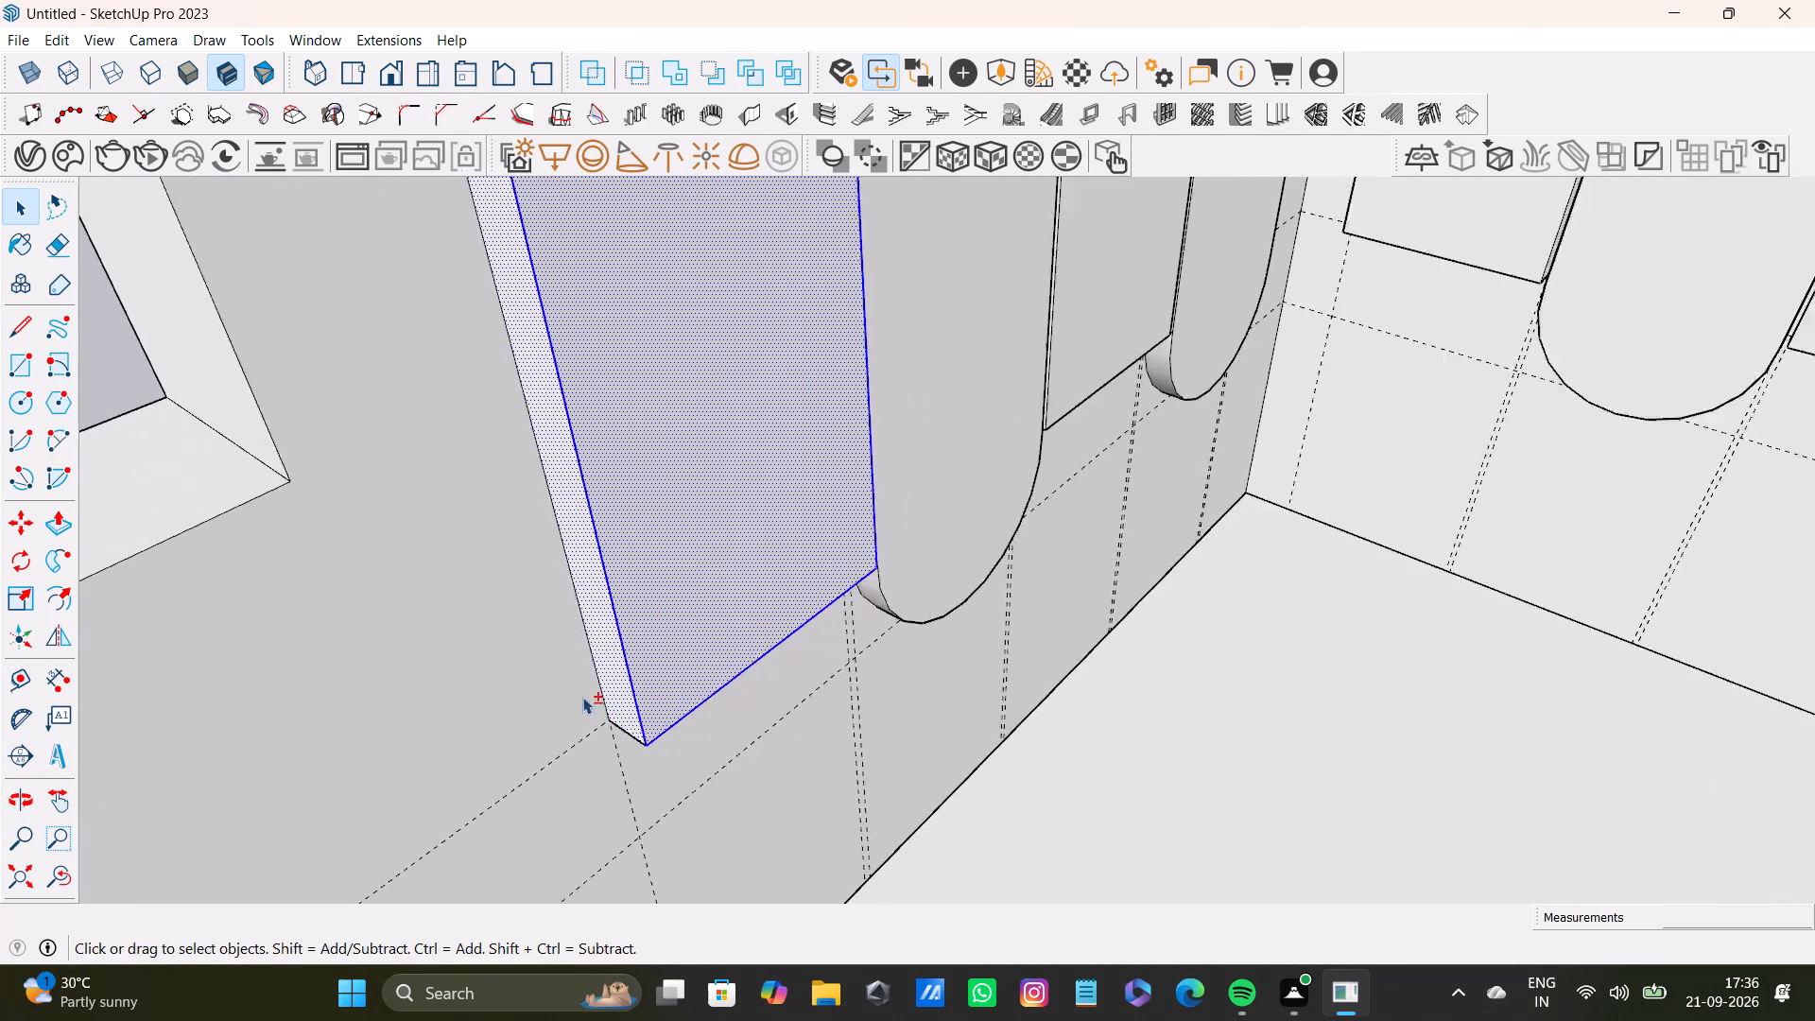
scroll(582, 697, "up", 4, "shift")
left_click(605, 701, "shift")
scroll(621, 712, "down", 3, "shift")
middle_click_drag(642, 721, 635, 611, "shift")
scroll(628, 643, "up", 9, "shift")
left_click(652, 640, "shift")
scroll(652, 640, "down", 3, "shift")
middle_click_drag(861, 675, 662, 383)
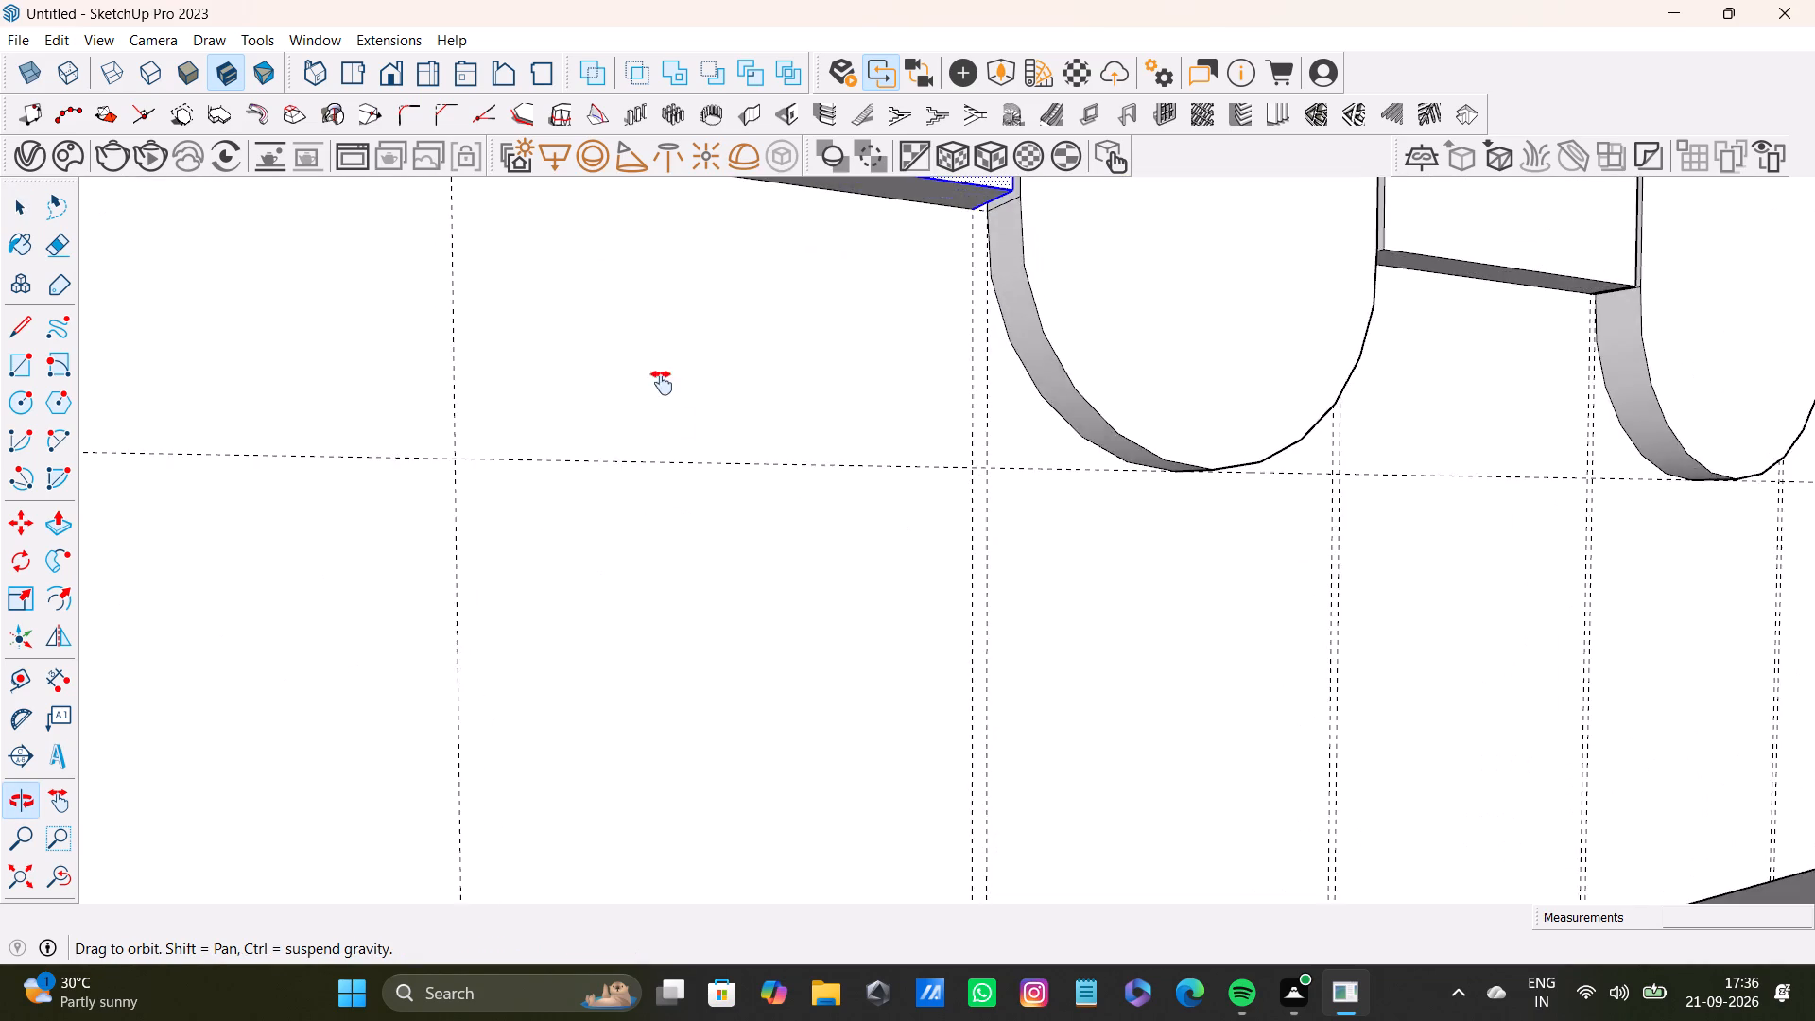
middle_click_drag(662, 383, 806, 684)
middle_click_drag(825, 681, 780, 593)
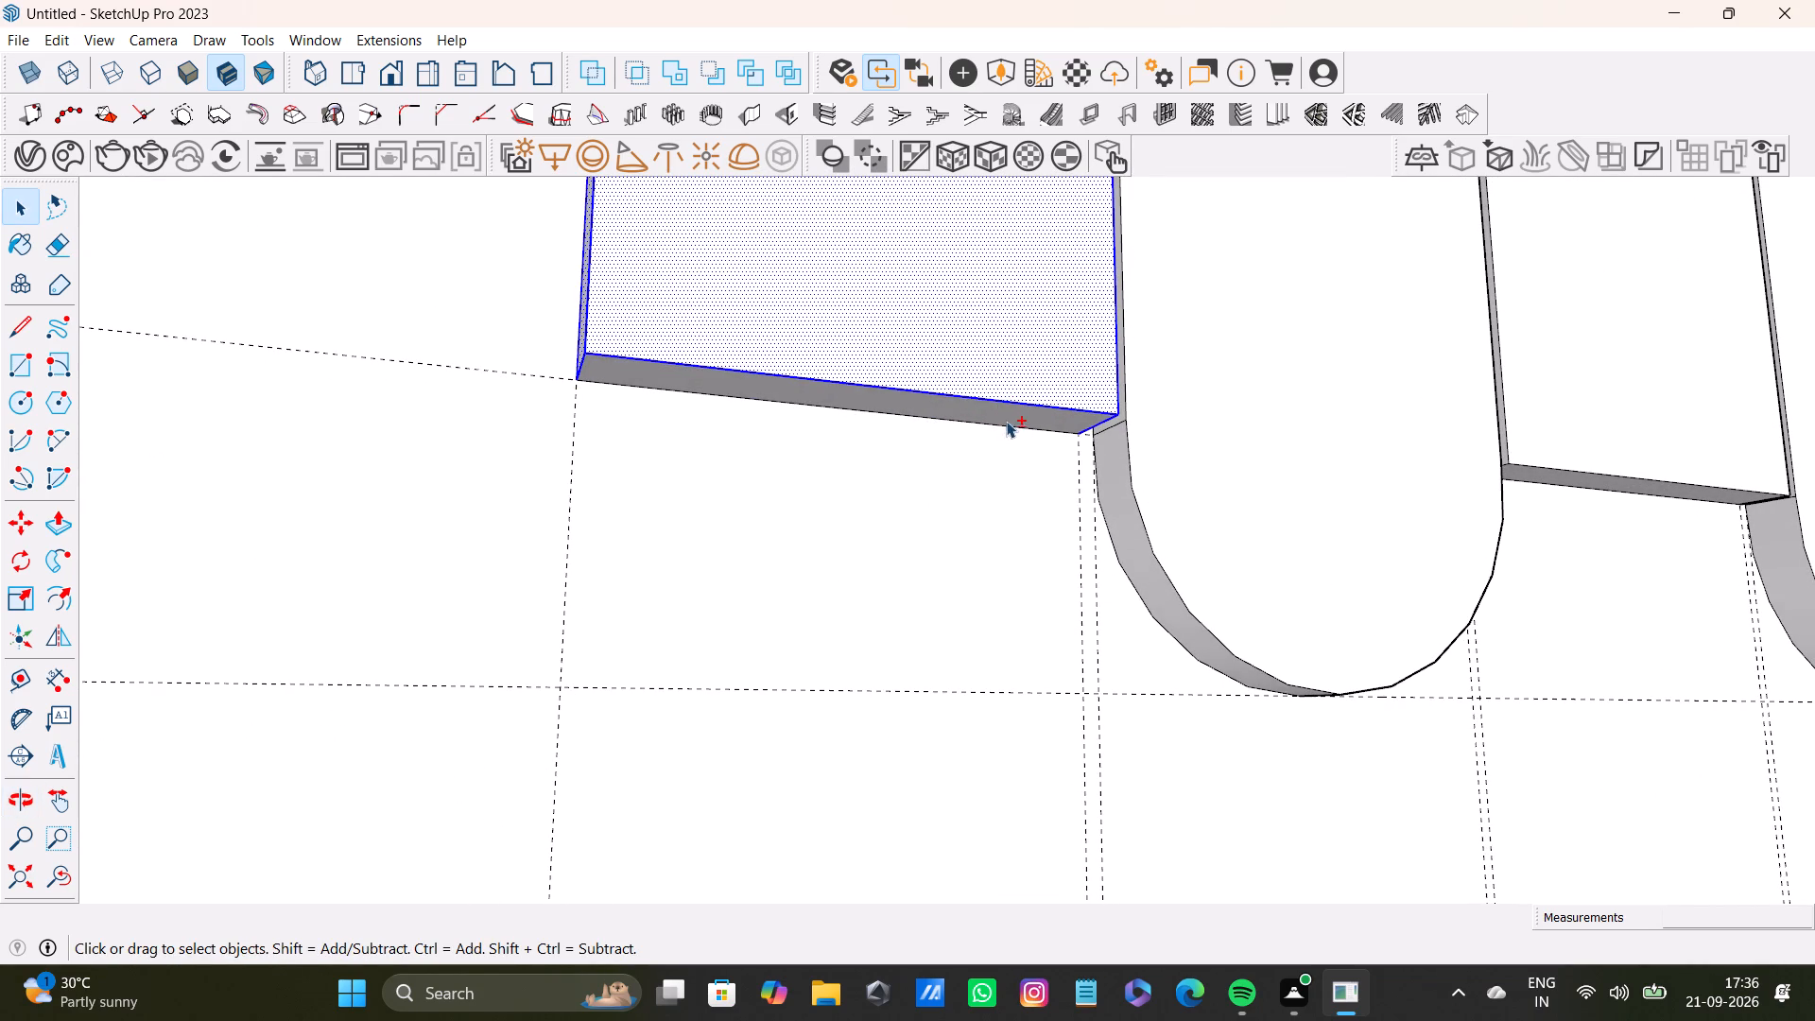
left_click(1008, 418, "shift")
Add the flat top, front face and both side faces of the second raised panel on the window wall to the selection.
scroll(1034, 442, "down", 4, "shift")
middle_click_drag(1075, 452, 1002, 779, "shift")
scroll(1013, 691, "down", 4, "shift")
middle_click_drag(1077, 567, 963, 802, "shift")
middle_click_drag(1012, 462, 921, 761)
scroll(967, 616, "down", 4)
middle_click_drag(984, 593, 930, 768, "shift")
scroll(911, 629, "up", 8)
middle_click_drag(852, 563, 769, 729)
scroll(848, 594, "up", 4)
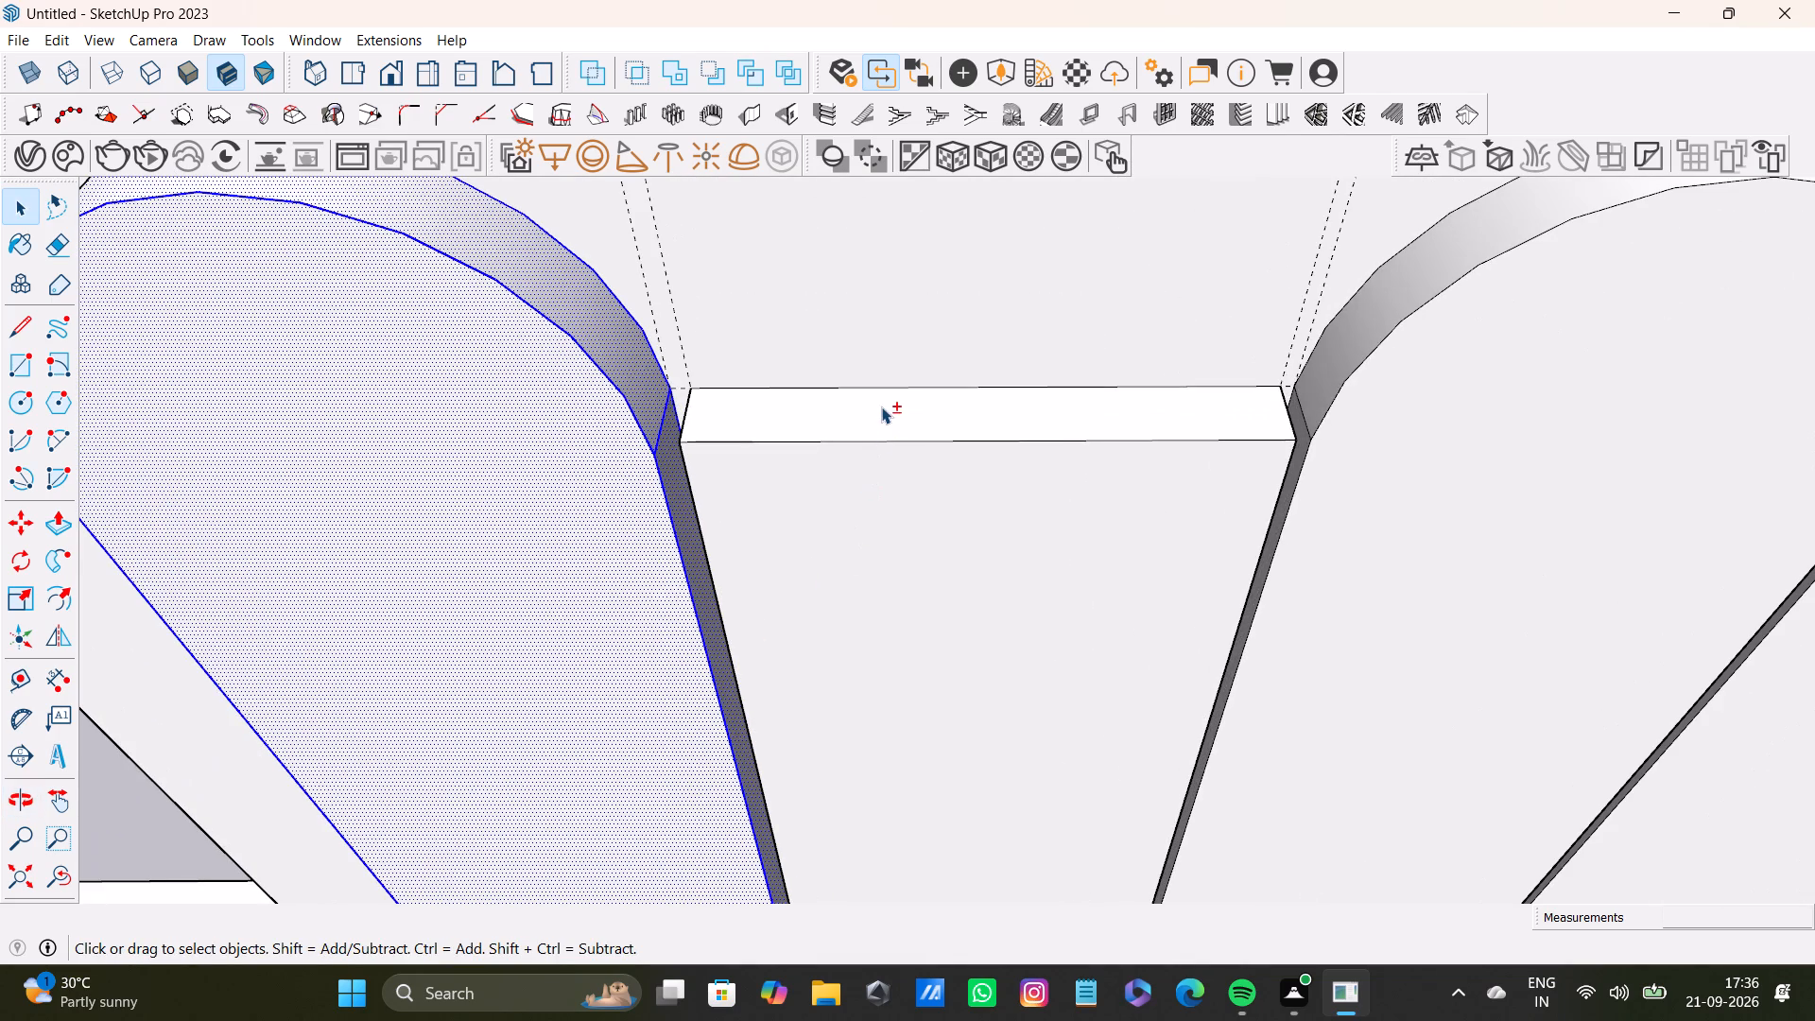
double_click(881, 407, "shift")
double_click(890, 514, "shift")
scroll(699, 533, "up", 6)
middle_click_drag(674, 444, 947, 413)
scroll(690, 514, "up", 1)
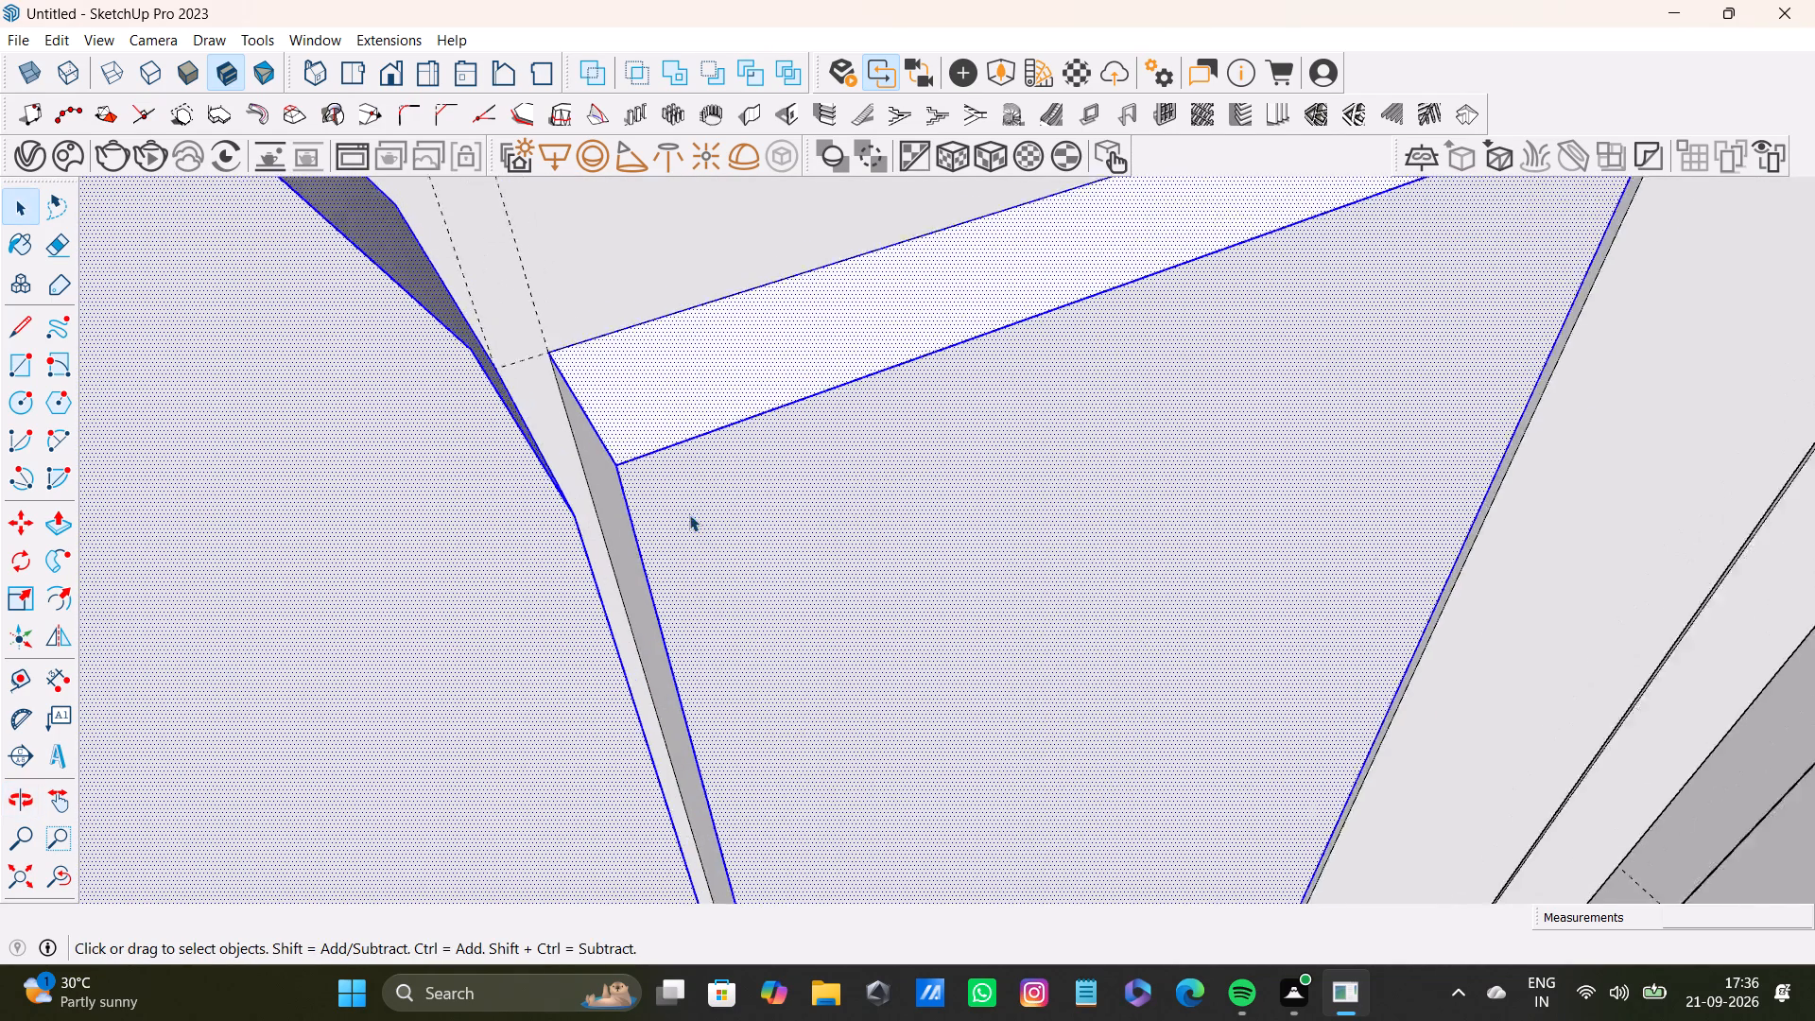
scroll(689, 514, "up", 4)
double_click(602, 496, "shift")
scroll(653, 496, "down", 8, "shift")
middle_click_drag(1343, 601, 607, 615)
scroll(774, 584, "down", 1)
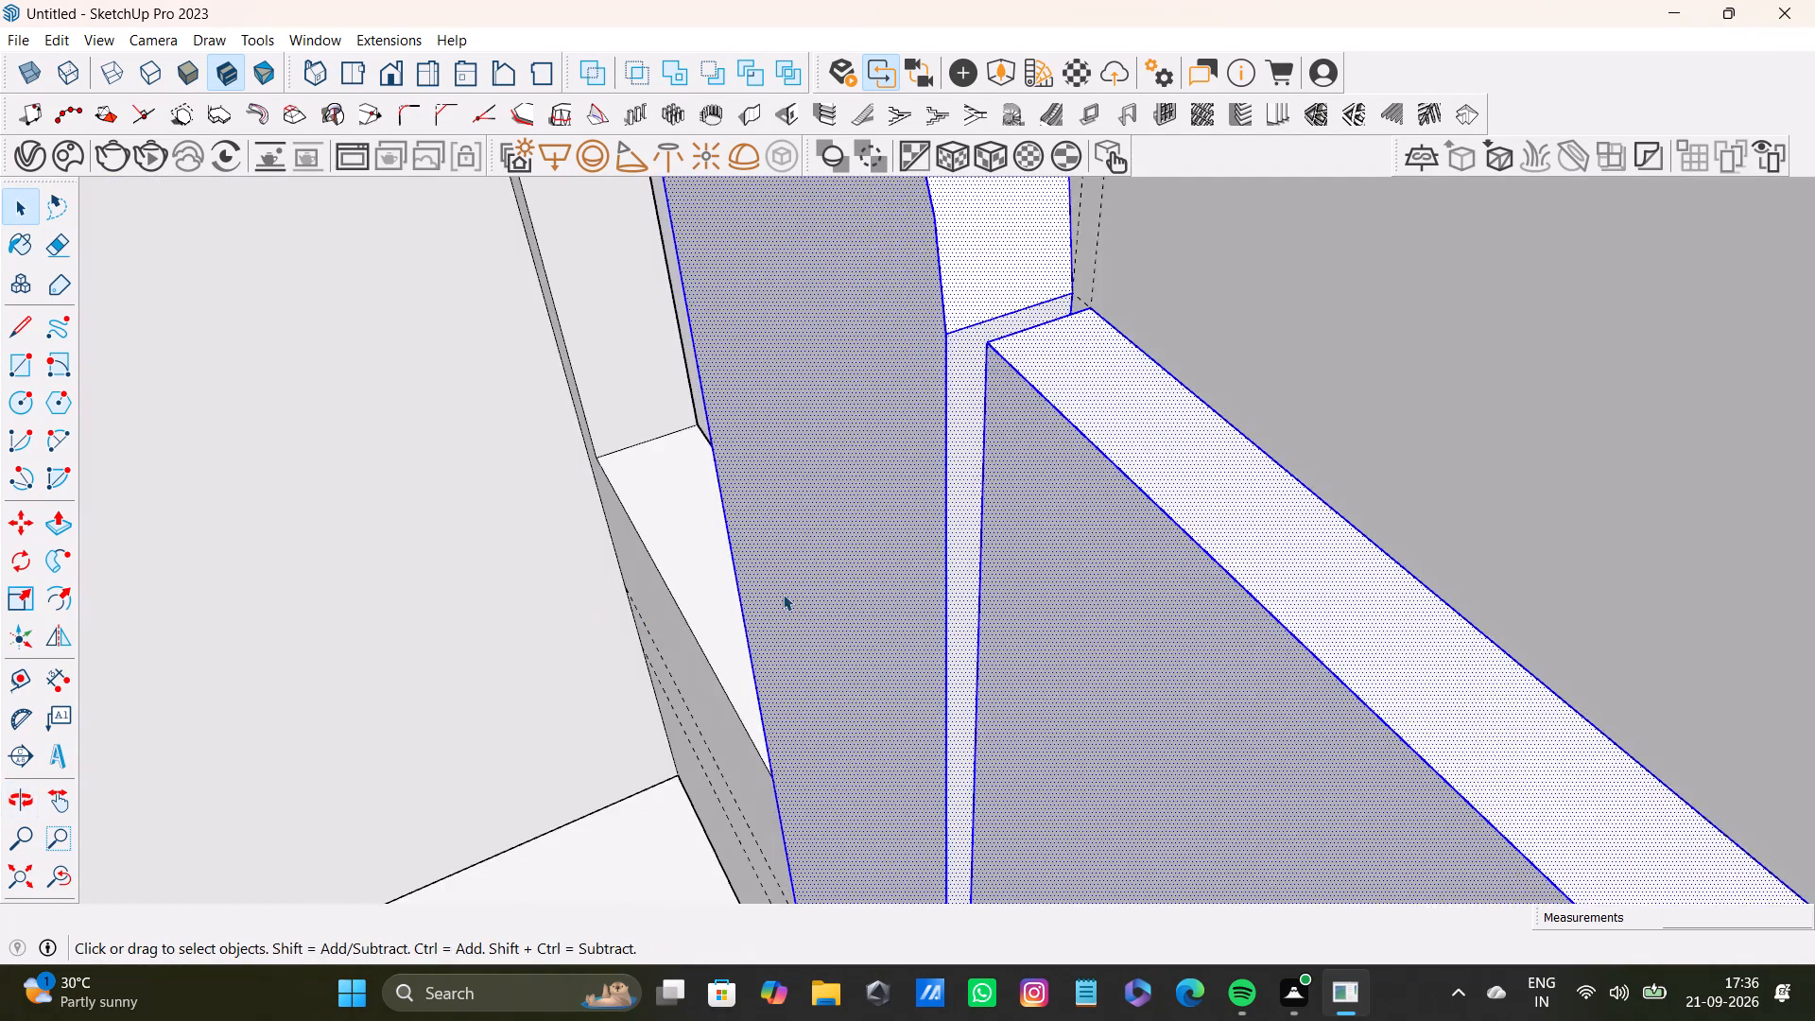
scroll(783, 594, "down", 1)
middle_click_drag(1027, 679, 869, 431, "shift")
scroll(913, 502, "down", 2, "shift")
scroll(1036, 621, "up", 12, "shift")
left_click(1195, 533, "shift")
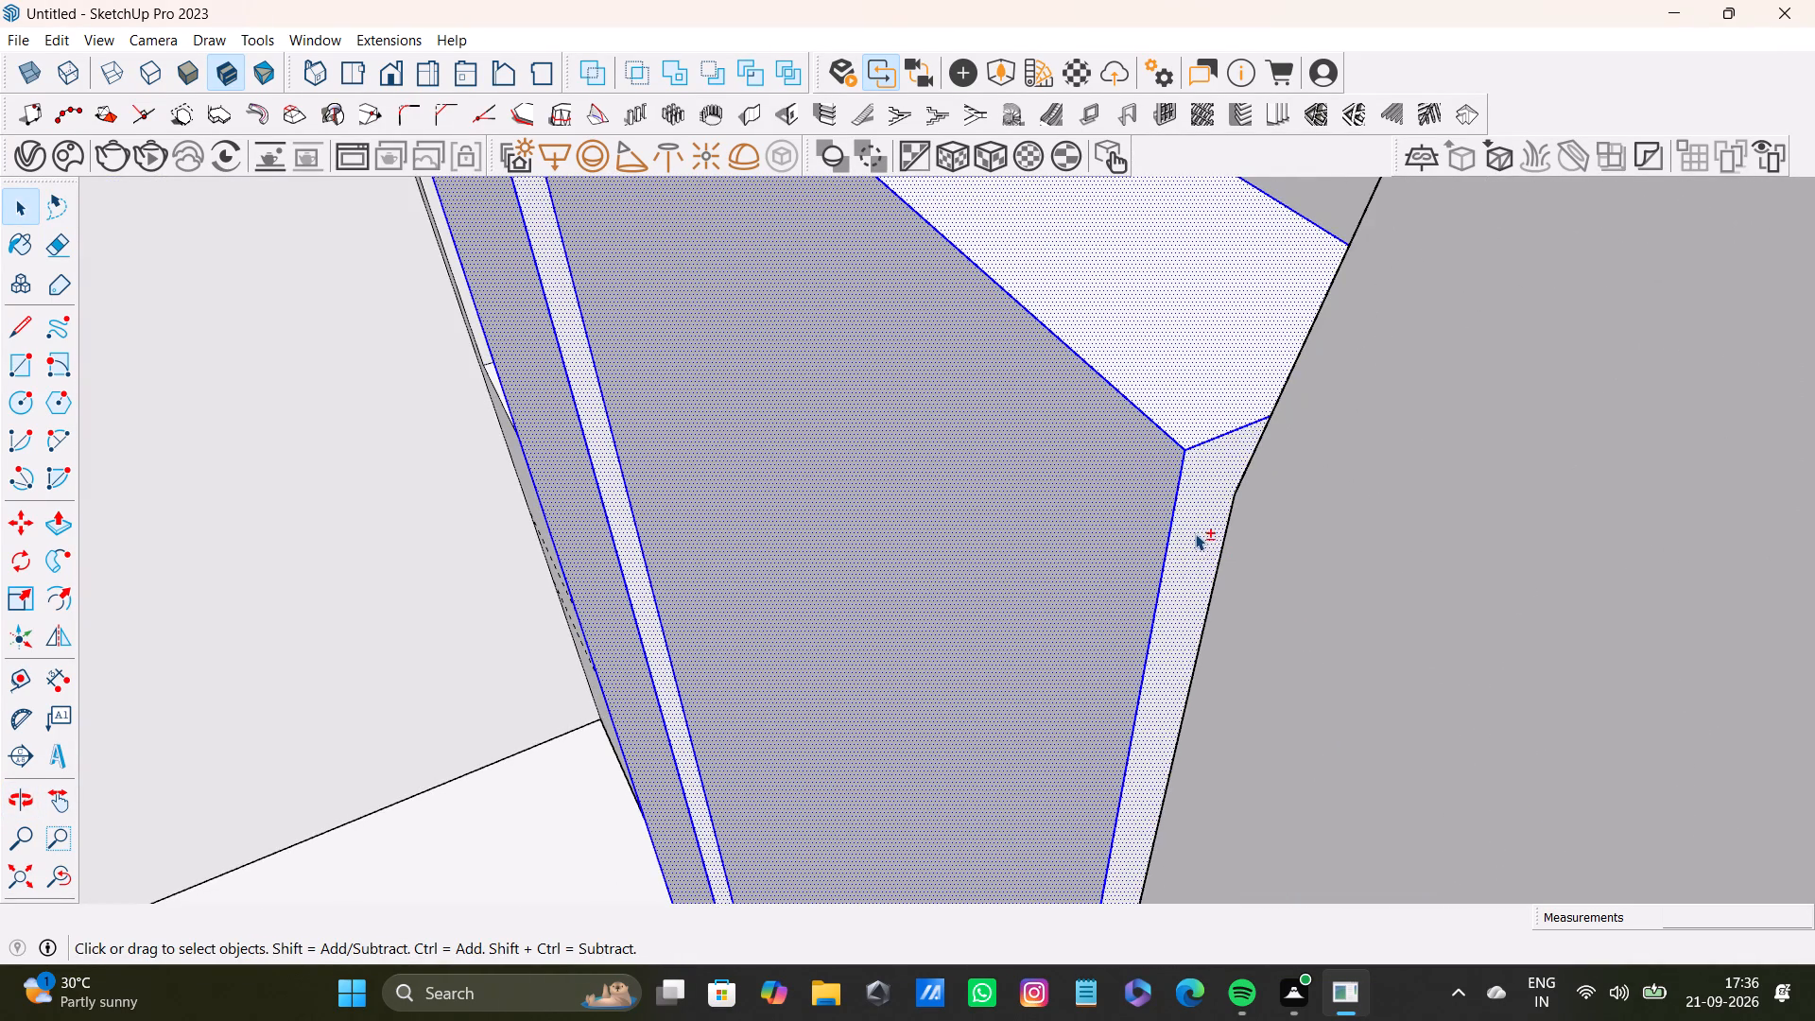
Add the rounded bottom face of the second raised panel on the window wall to the selection.
scroll(1190, 543, "down", 7, "shift")
middle_click_drag(1149, 604, 1273, 408, "shift")
scroll(1123, 500, "down", 3, "shift")
middle_click_drag(1054, 731, 1067, 510, "shift")
scroll(1020, 637, "down", 3, "shift")
middle_click_drag(1006, 823, 1070, 532, "shift")
scroll(1075, 718, "down", 1, "shift")
middle_click_drag(1075, 754, 1090, 491, "shift")
scroll(1081, 607, "up", 6, "shift")
middle_click_drag(1083, 734, 1253, 649)
scroll(1217, 705, "up", 3)
middle_click_drag(1201, 676, 1137, 489, "shift")
scroll(1125, 509, "up", 7, "shift")
left_click(1096, 492, "shift")
scroll(1107, 514, "down", 4, "shift")
middle_click_drag(1046, 526, 1217, 549, "shift")
middle_click_drag(970, 489, 993, 487)
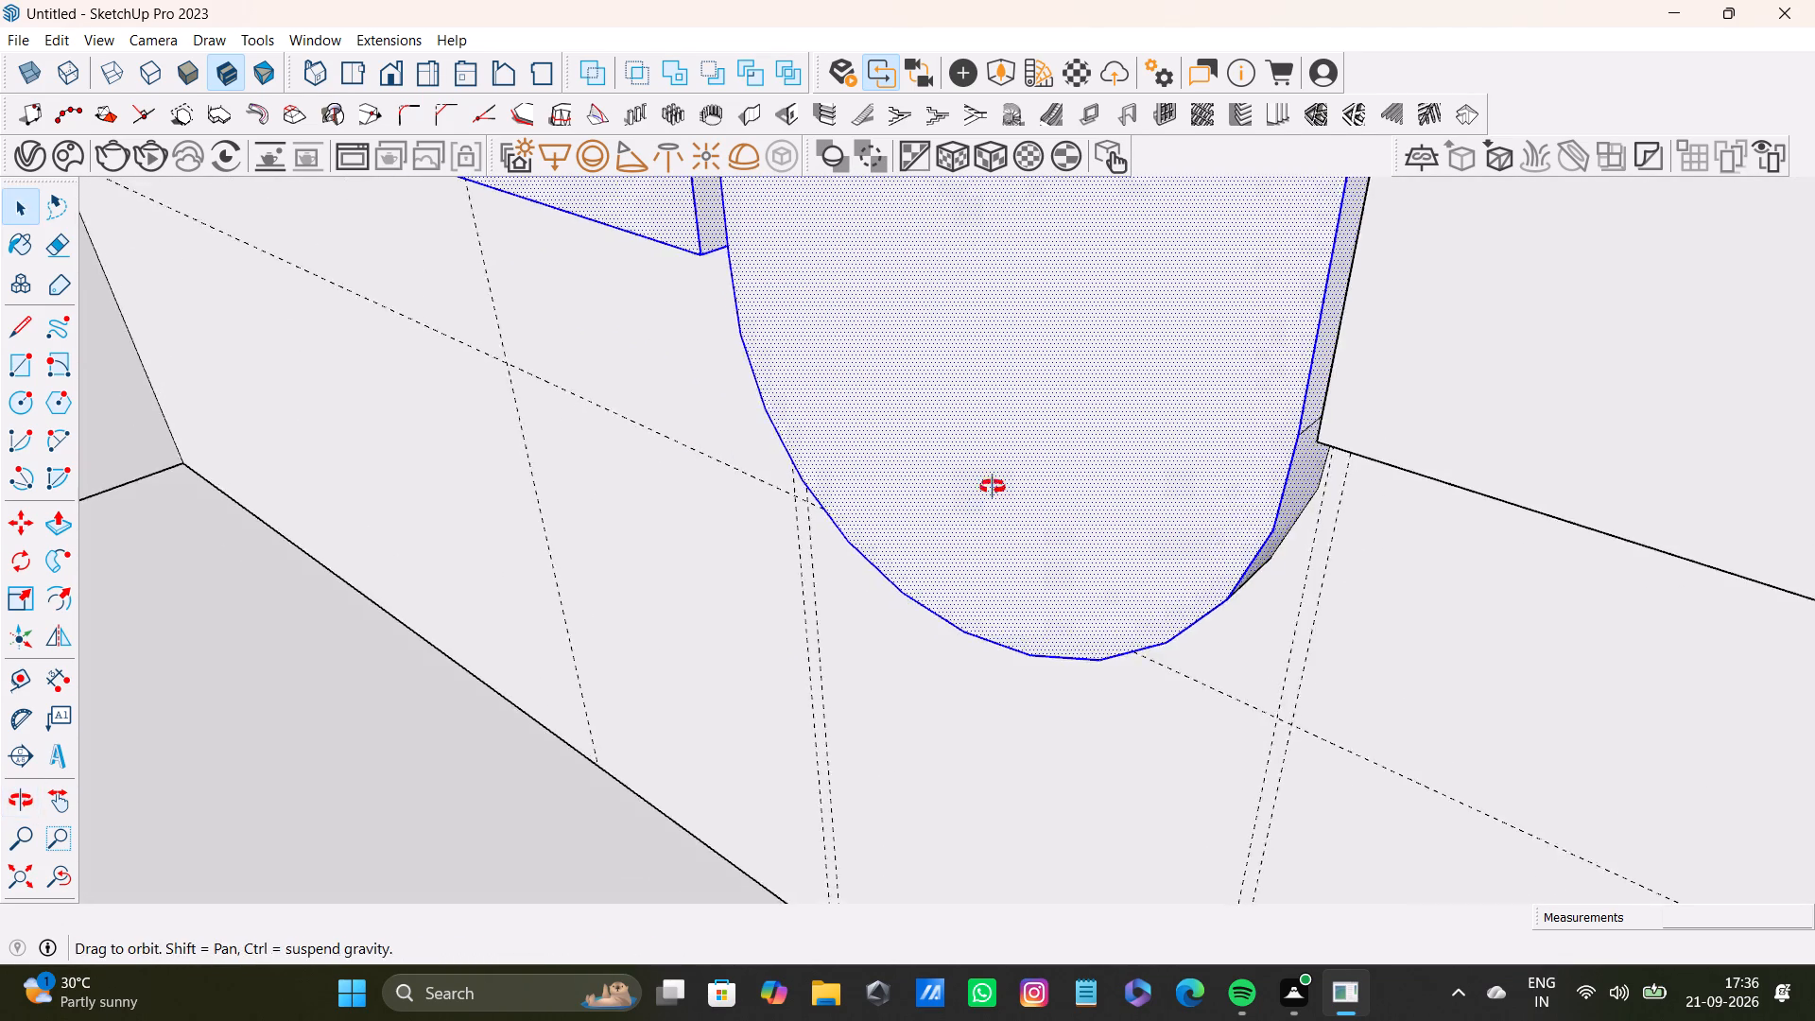
middle_click_drag(993, 487, 1399, 449)
scroll(655, 553, "up", 2)
middle_click_drag(765, 562, 713, 408)
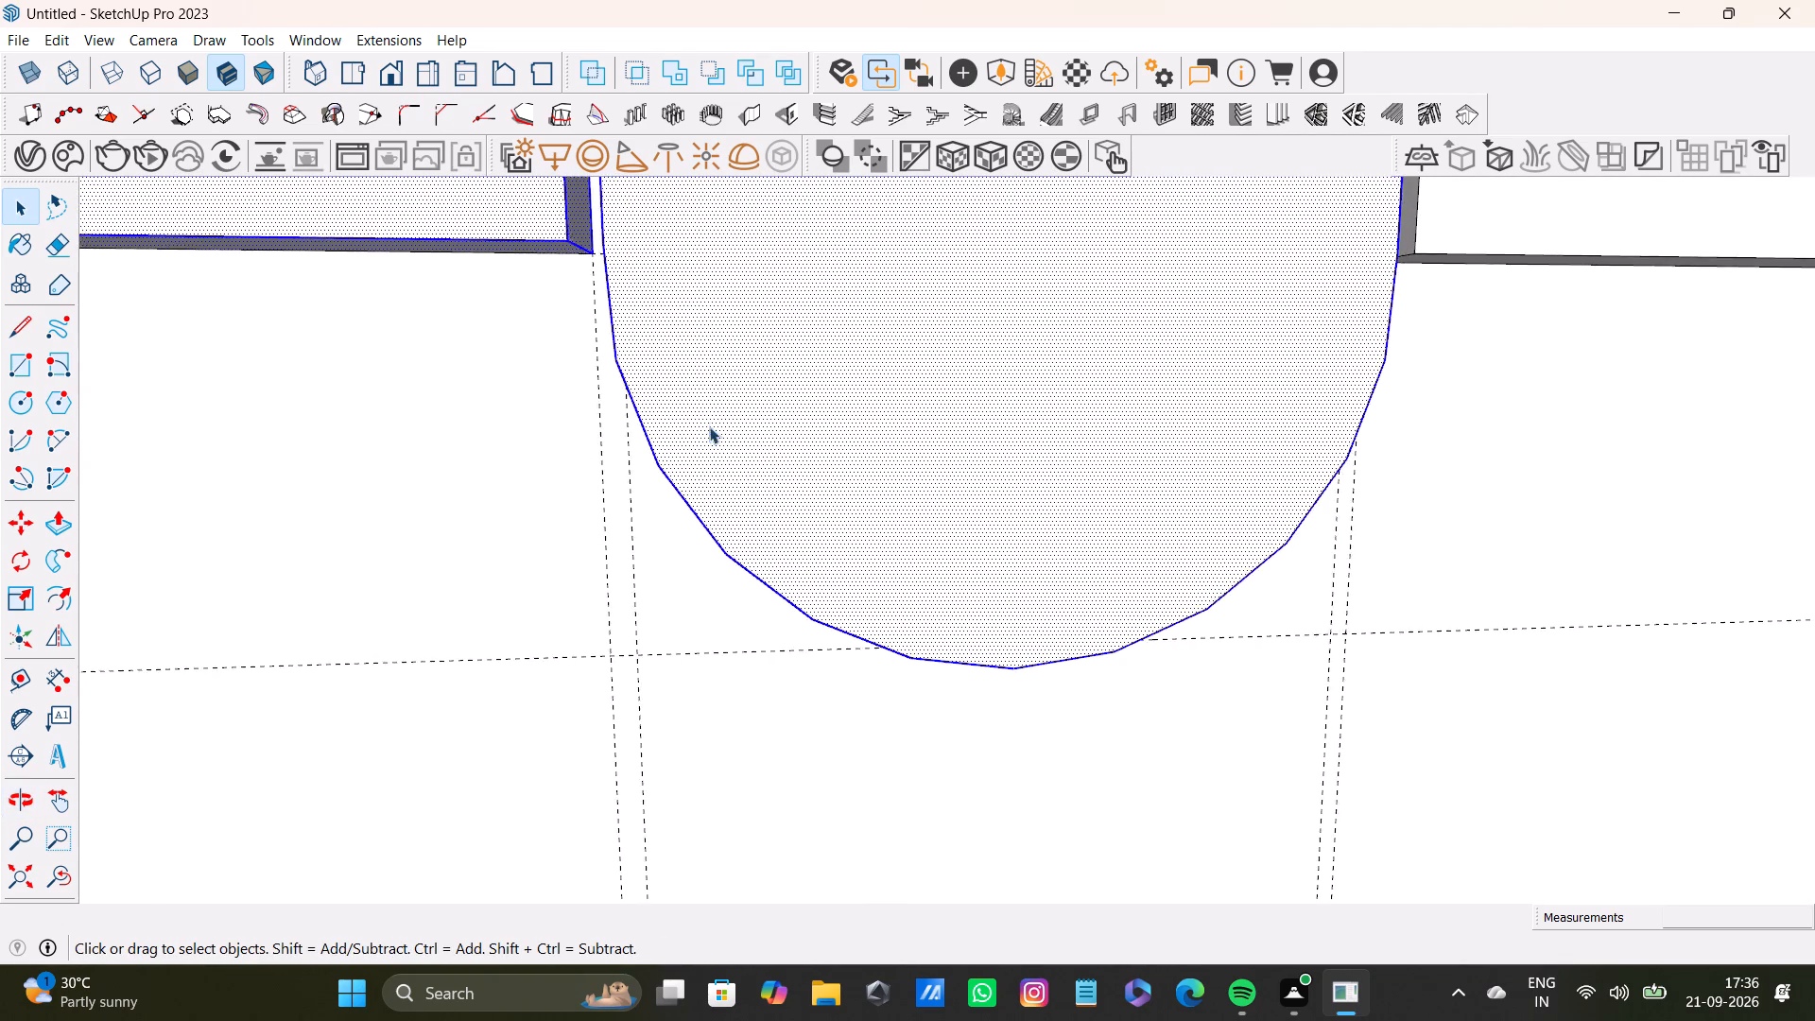
Add the front face and rounded top of the third raised panel on the window wall to the selection.
scroll(713, 431, "down", 8)
middle_click_drag(993, 357, 562, 719, "shift")
scroll(652, 577, "down", 4)
middle_click_drag(754, 511, 899, 804, "shift")
scroll(825, 592, "down", 3)
middle_click_drag(858, 512, 985, 774, "shift")
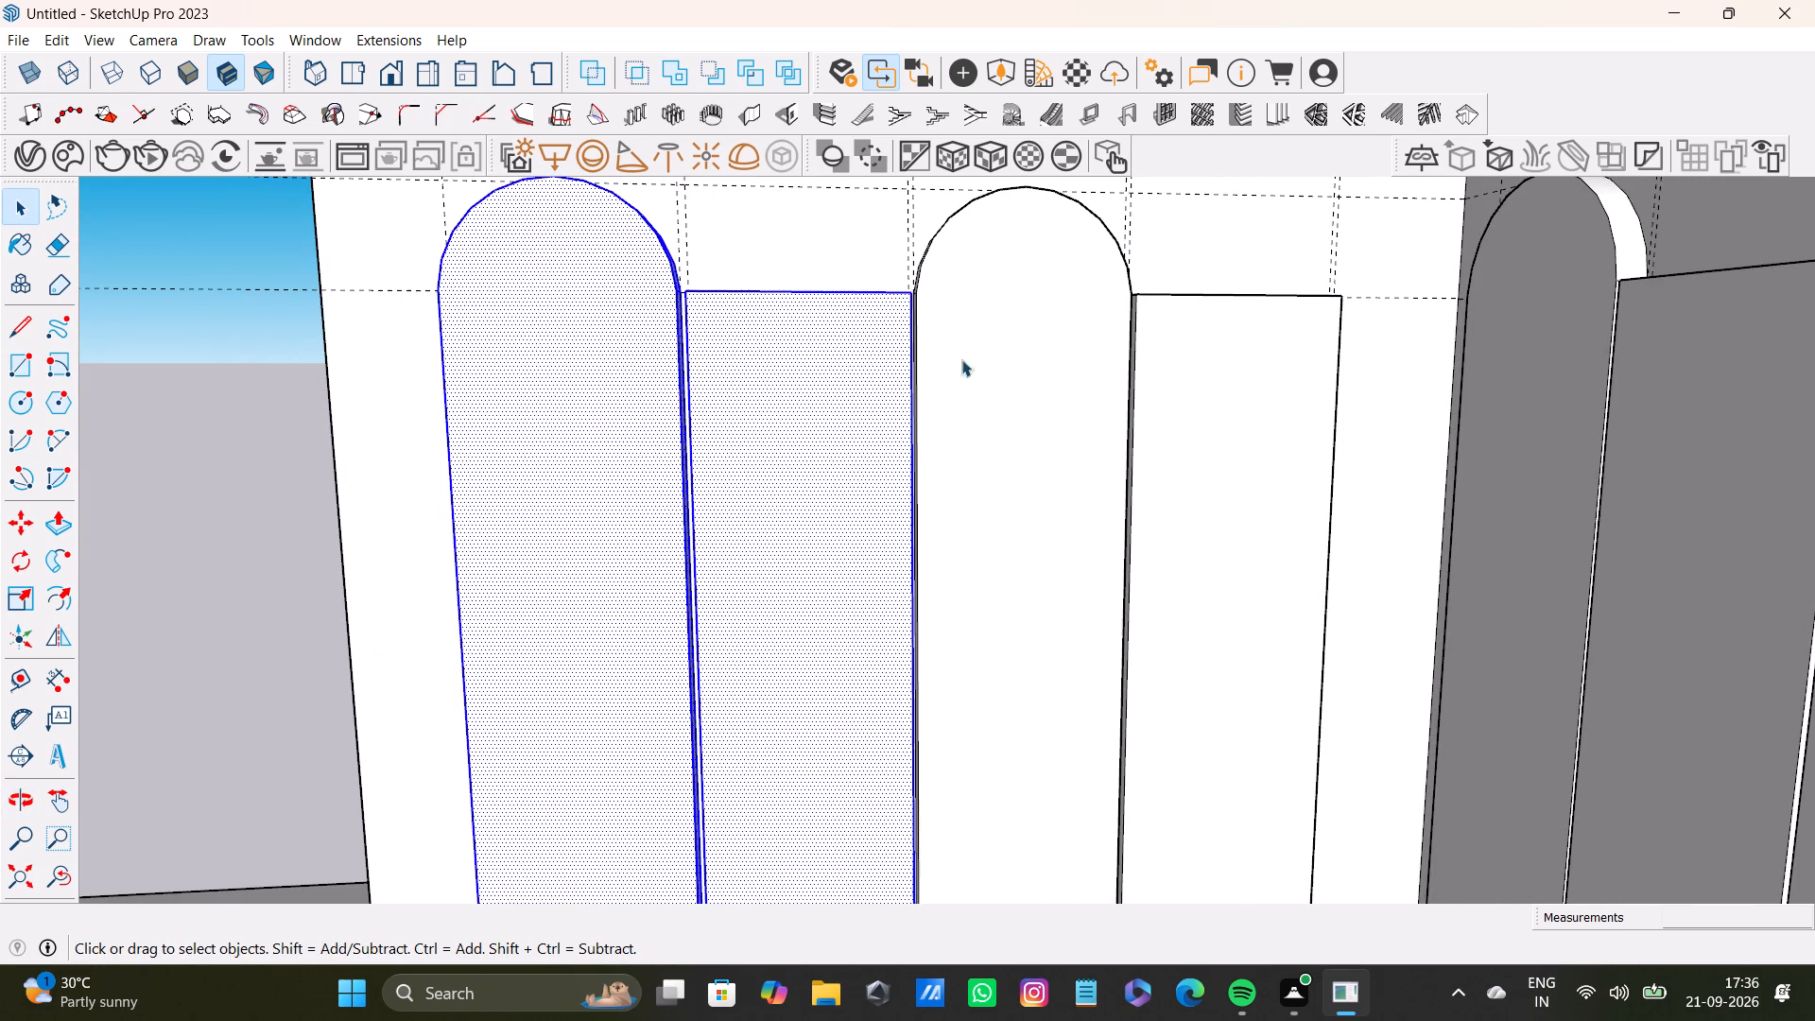
middle_click_drag(1018, 362, 997, 498, "shift")
middle_click_drag(998, 469, 943, 720)
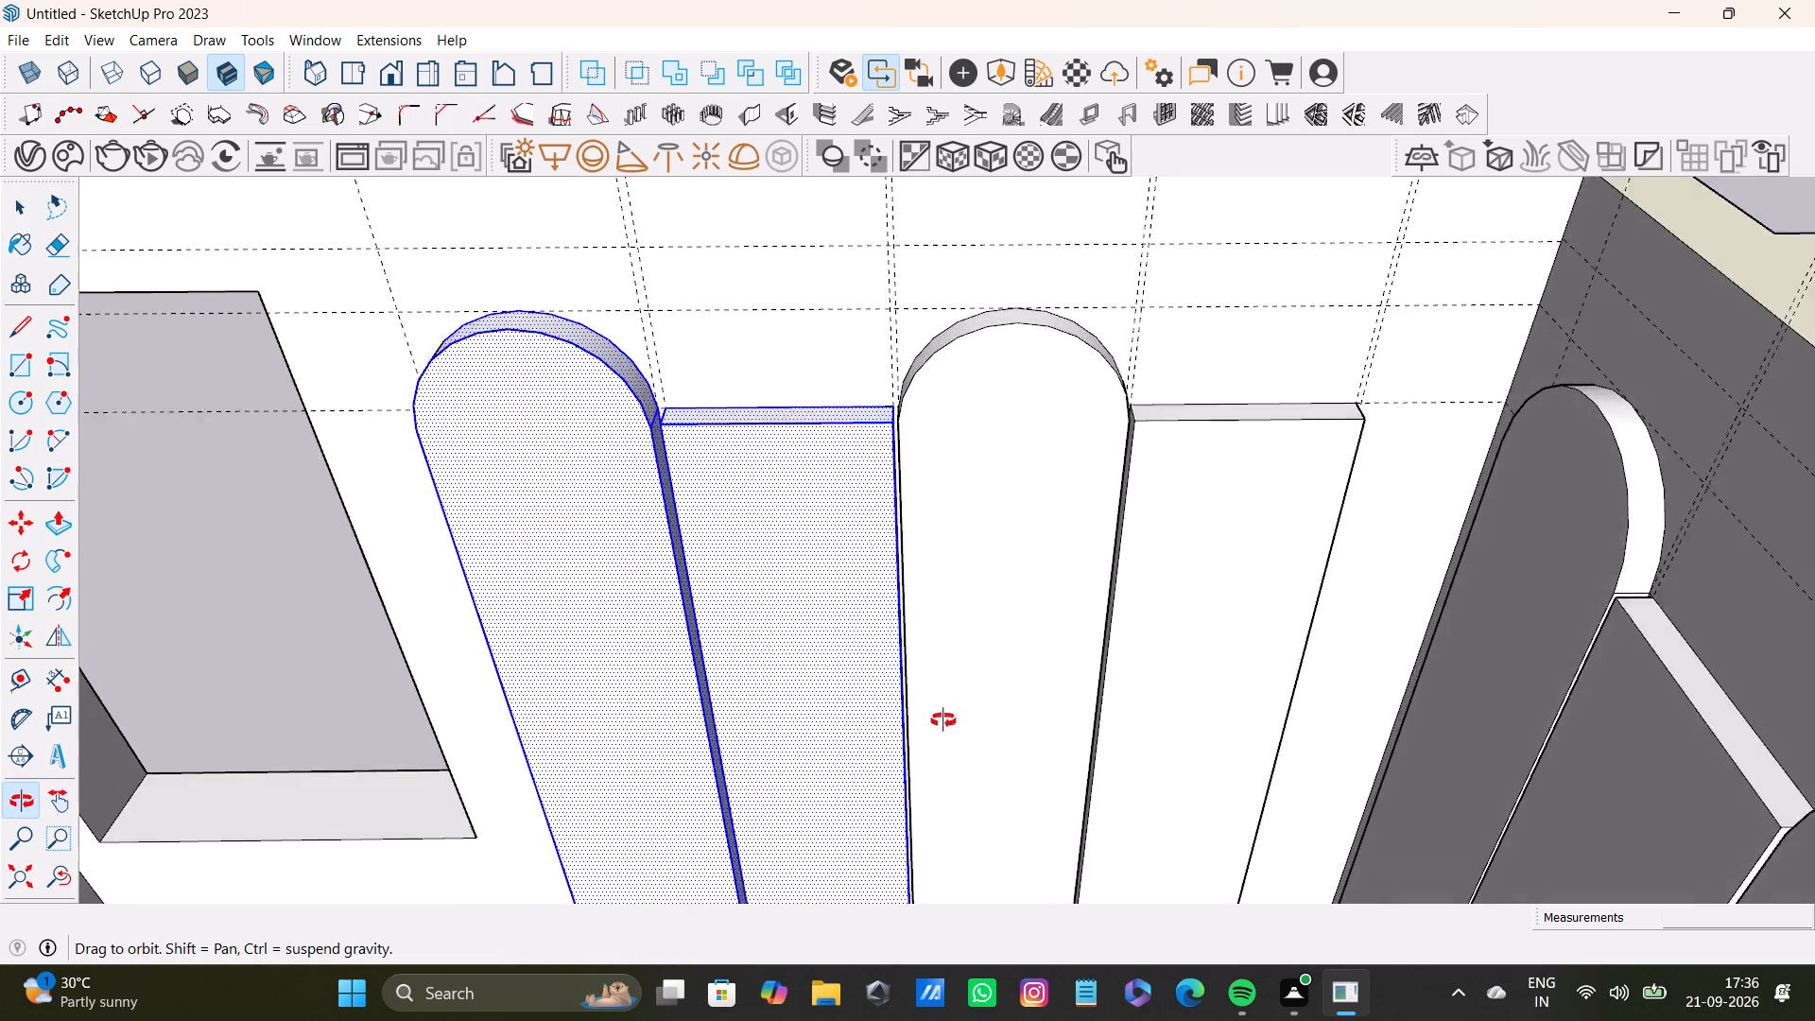
middle_click_drag(943, 720, 942, 723)
scroll(991, 411, "up", 3)
double_click(1001, 381, "shift")
middle_click_drag(1058, 374, 873, 529)
scroll(1040, 400, "up", 4)
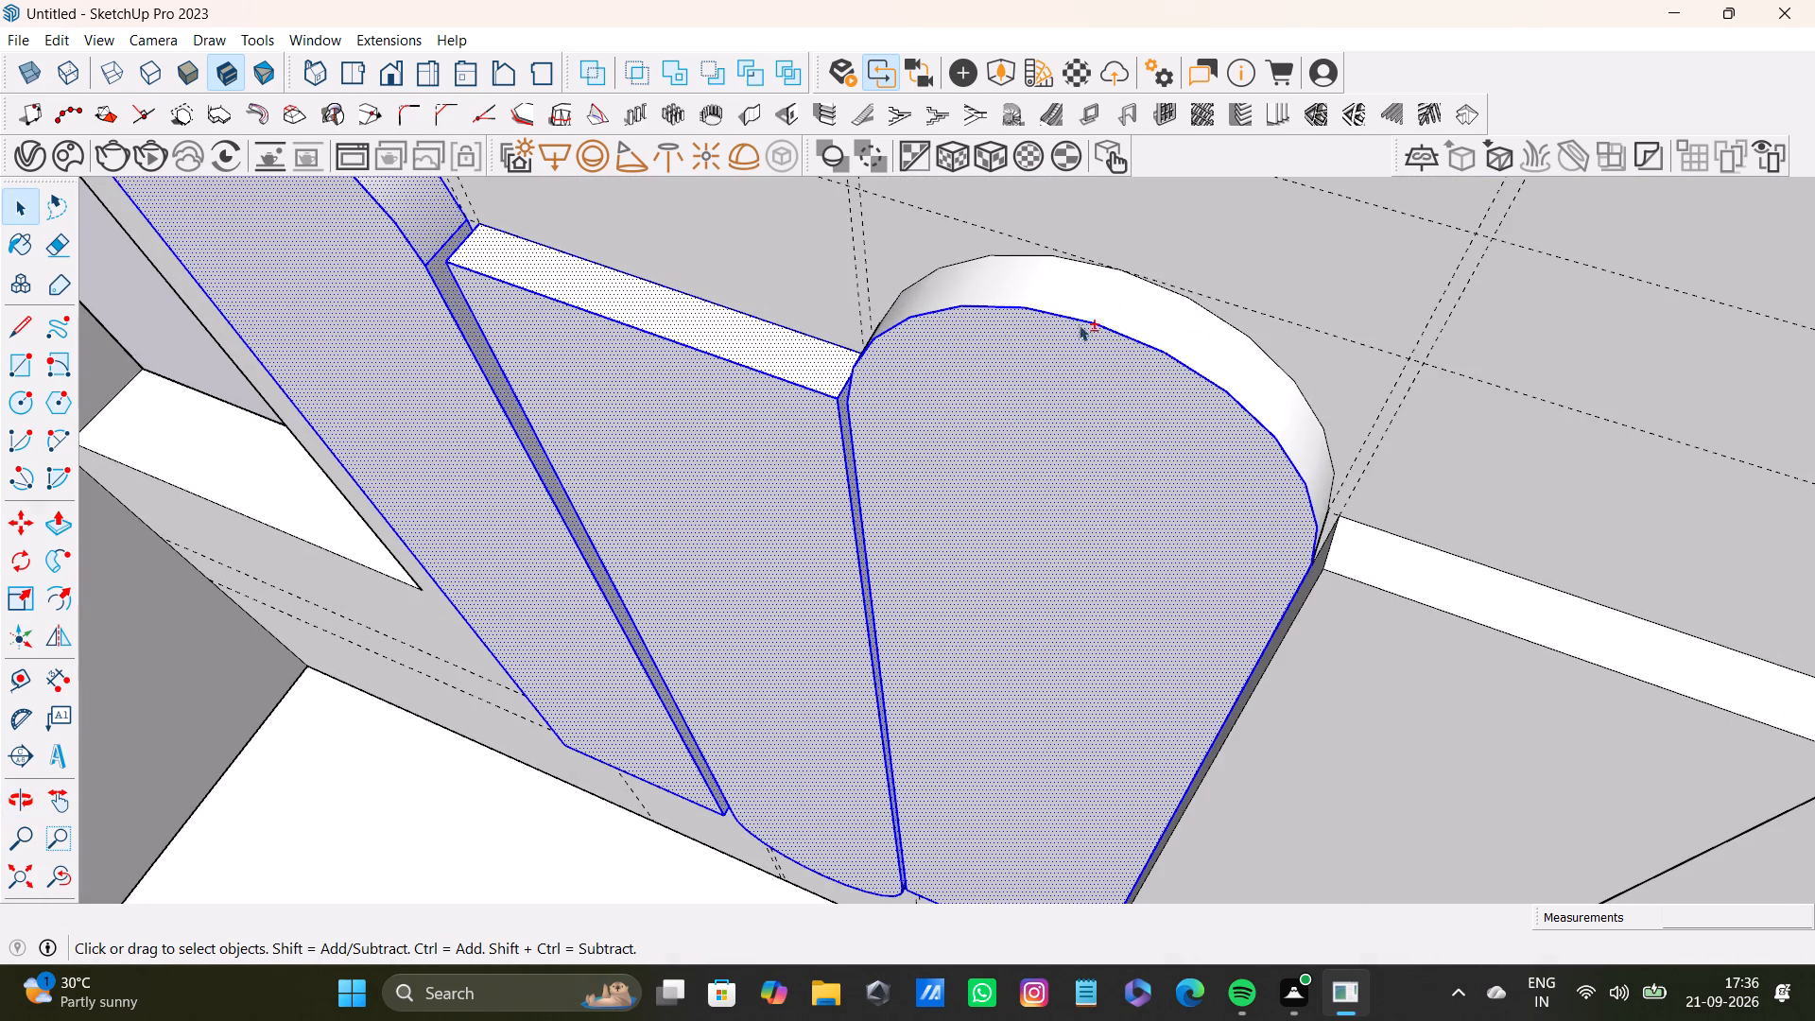
left_click(1097, 301, "shift")
double_click(1105, 310, "shift")
double_click(1132, 325, "shift")
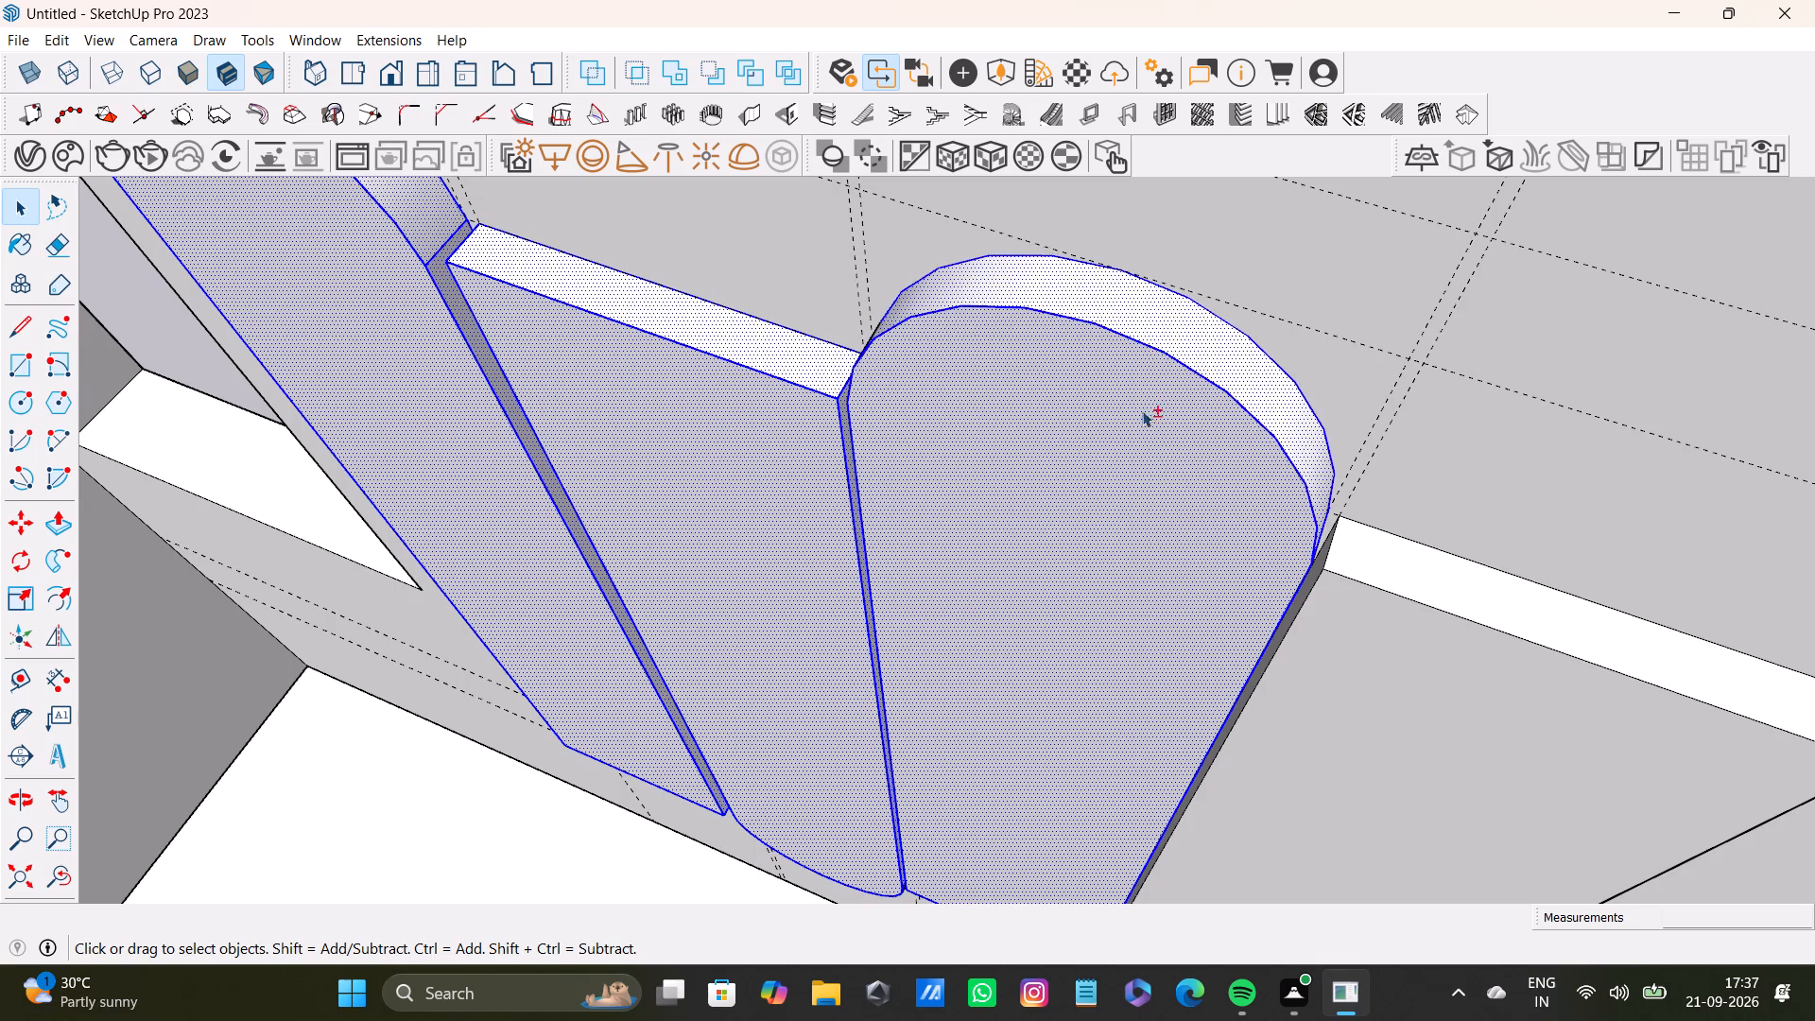
Add both narrow side faces of the third raised panel on the window wall to the selection.
scroll(1145, 464, "down", 2, "shift")
middle_click_drag(1126, 446, 769, 354, "shift")
scroll(818, 376, "up", 11, "shift")
double_click(976, 479, "shift")
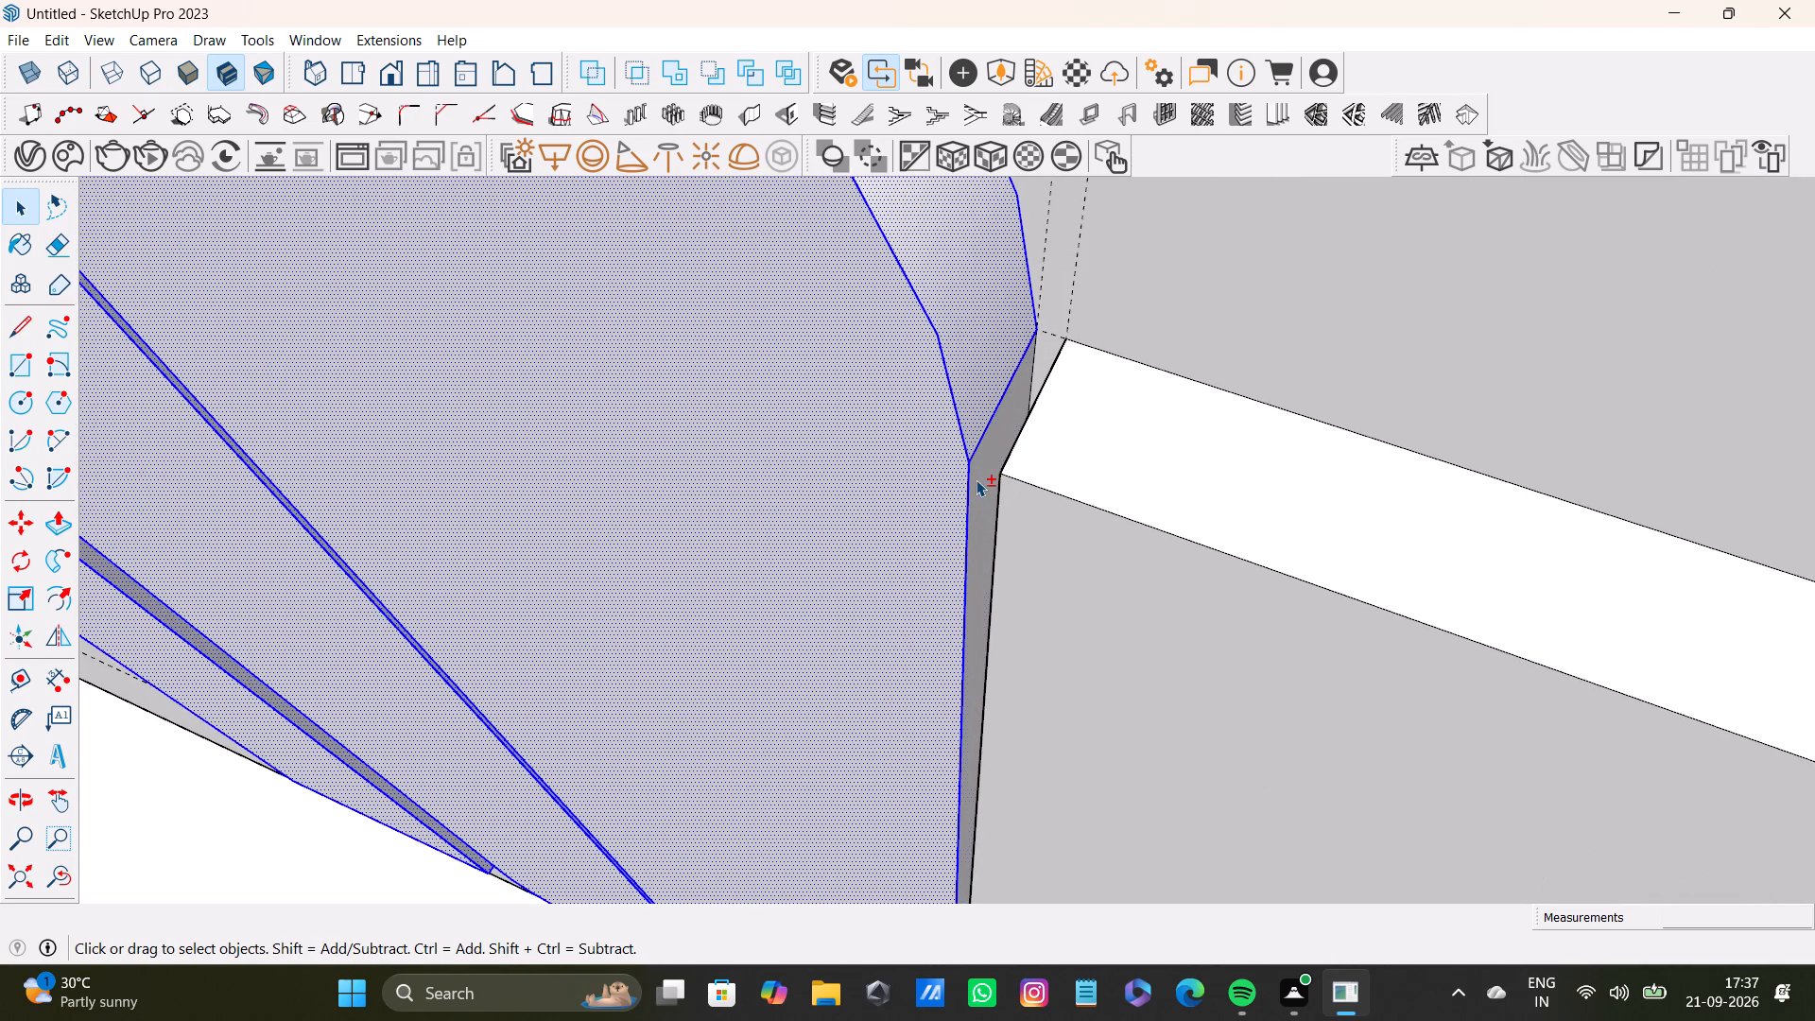
scroll(946, 514, "down", 4, "shift")
middle_click_drag(756, 568, 1348, 487, "shift")
middle_click_drag(1023, 485, 1318, 467)
scroll(770, 412, "up", 3)
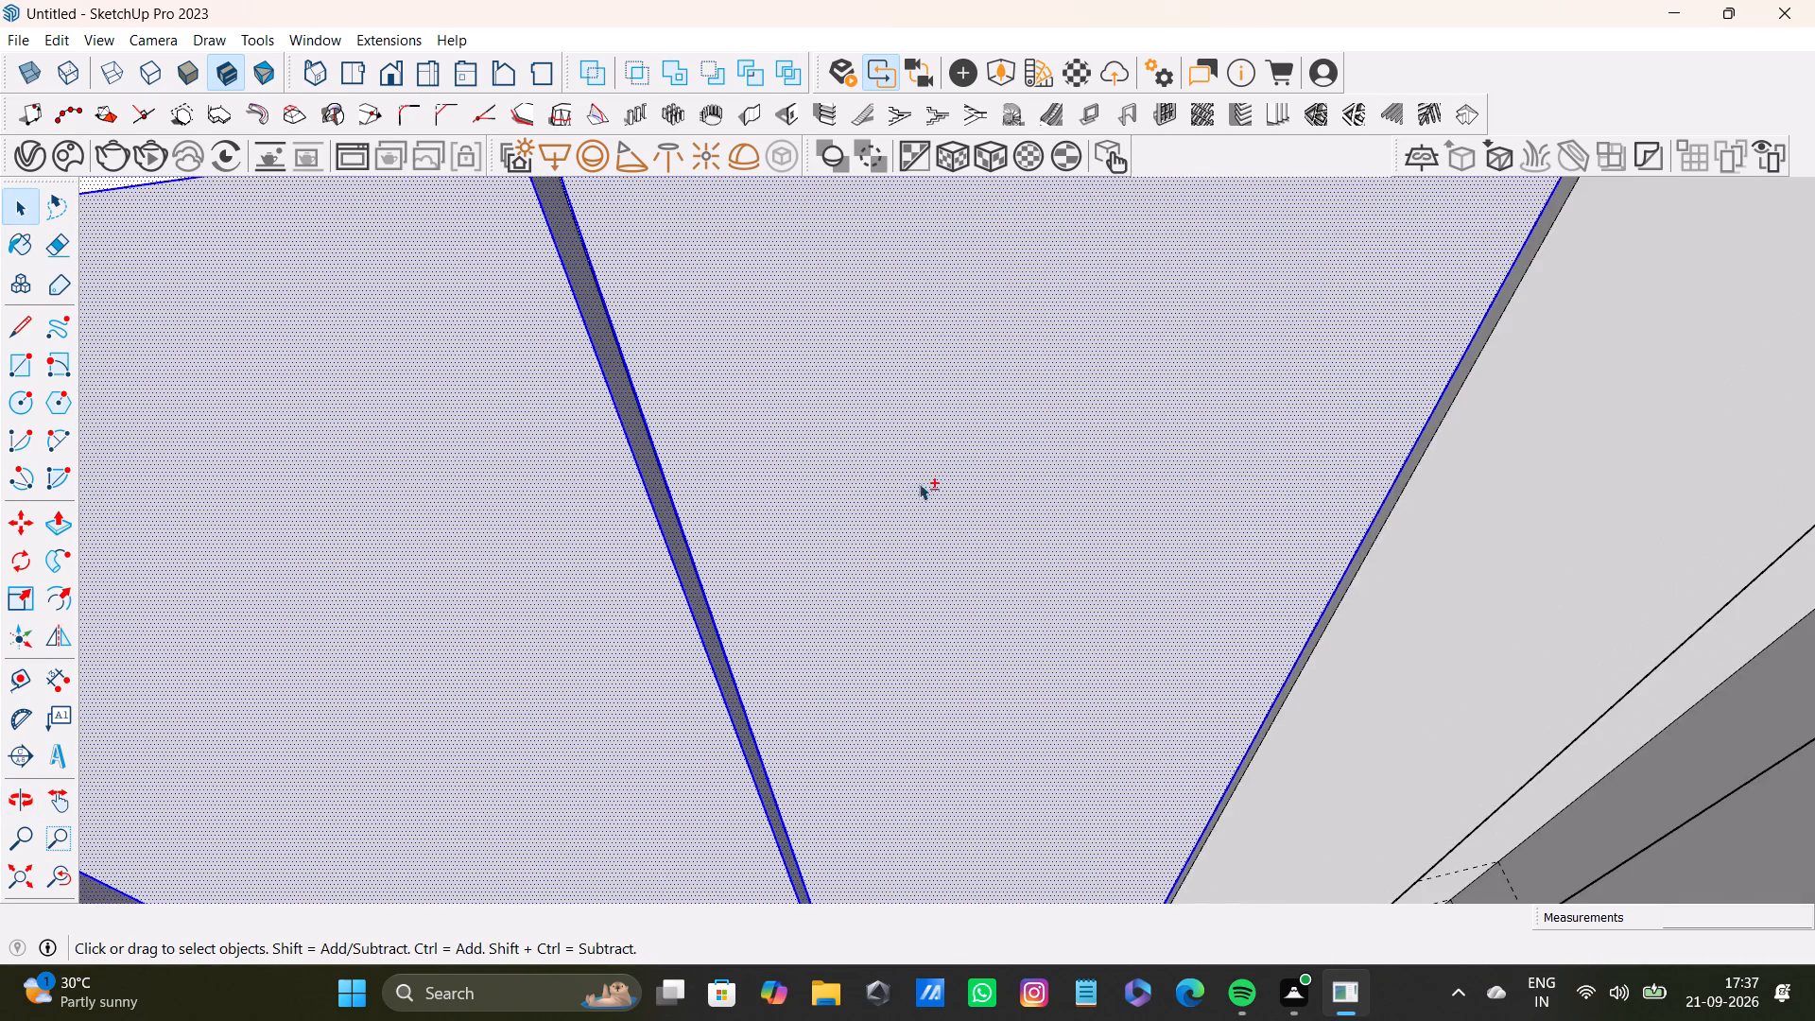
middle_click_drag(904, 486, 1129, 440)
scroll(521, 262, "up", 3, "shift")
double_click(604, 281, "shift")
Add the flat bottom face of the third raised panel on the window wall to the selection.
scroll(715, 375, "down", 2, "shift")
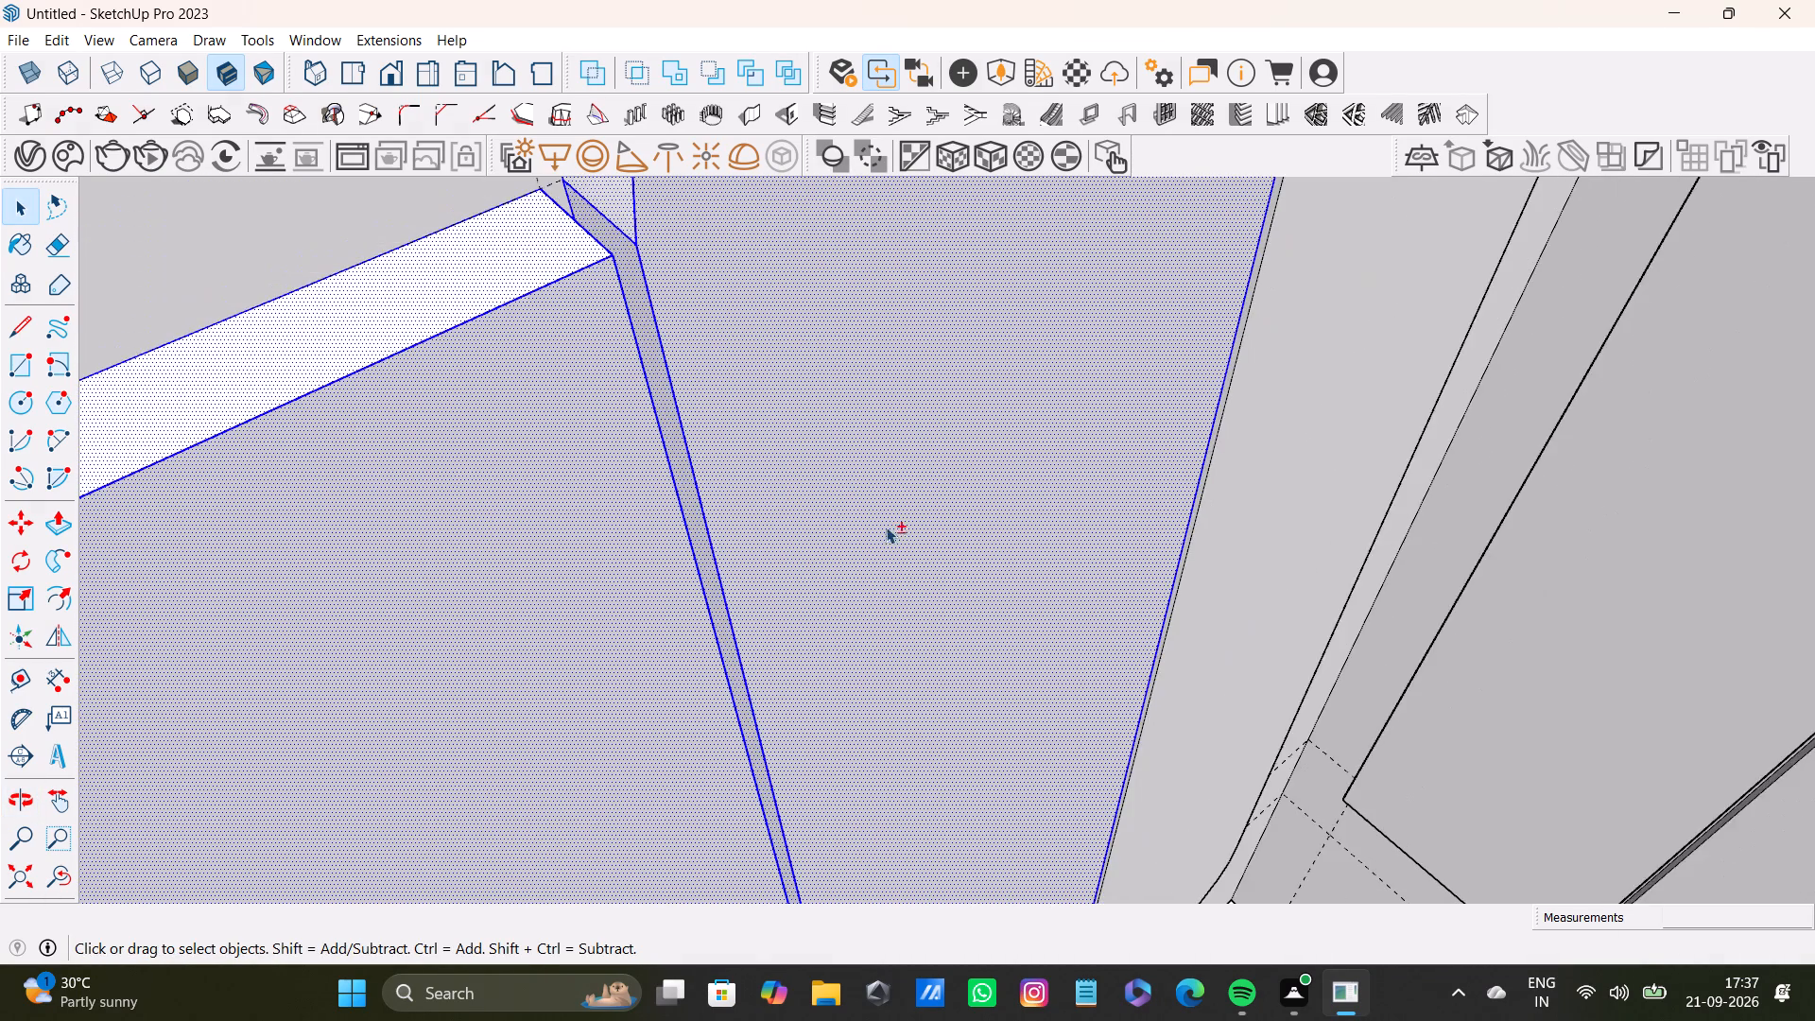
scroll(886, 527, "down", 3, "shift")
middle_click_drag(899, 547, 700, 139, "shift")
scroll(812, 489, "down", 2, "shift")
middle_click_drag(859, 686, 756, 404, "shift")
scroll(804, 665, "up", 3, "shift")
middle_click_drag(821, 747, 637, 339)
scroll(658, 445, "up", 1)
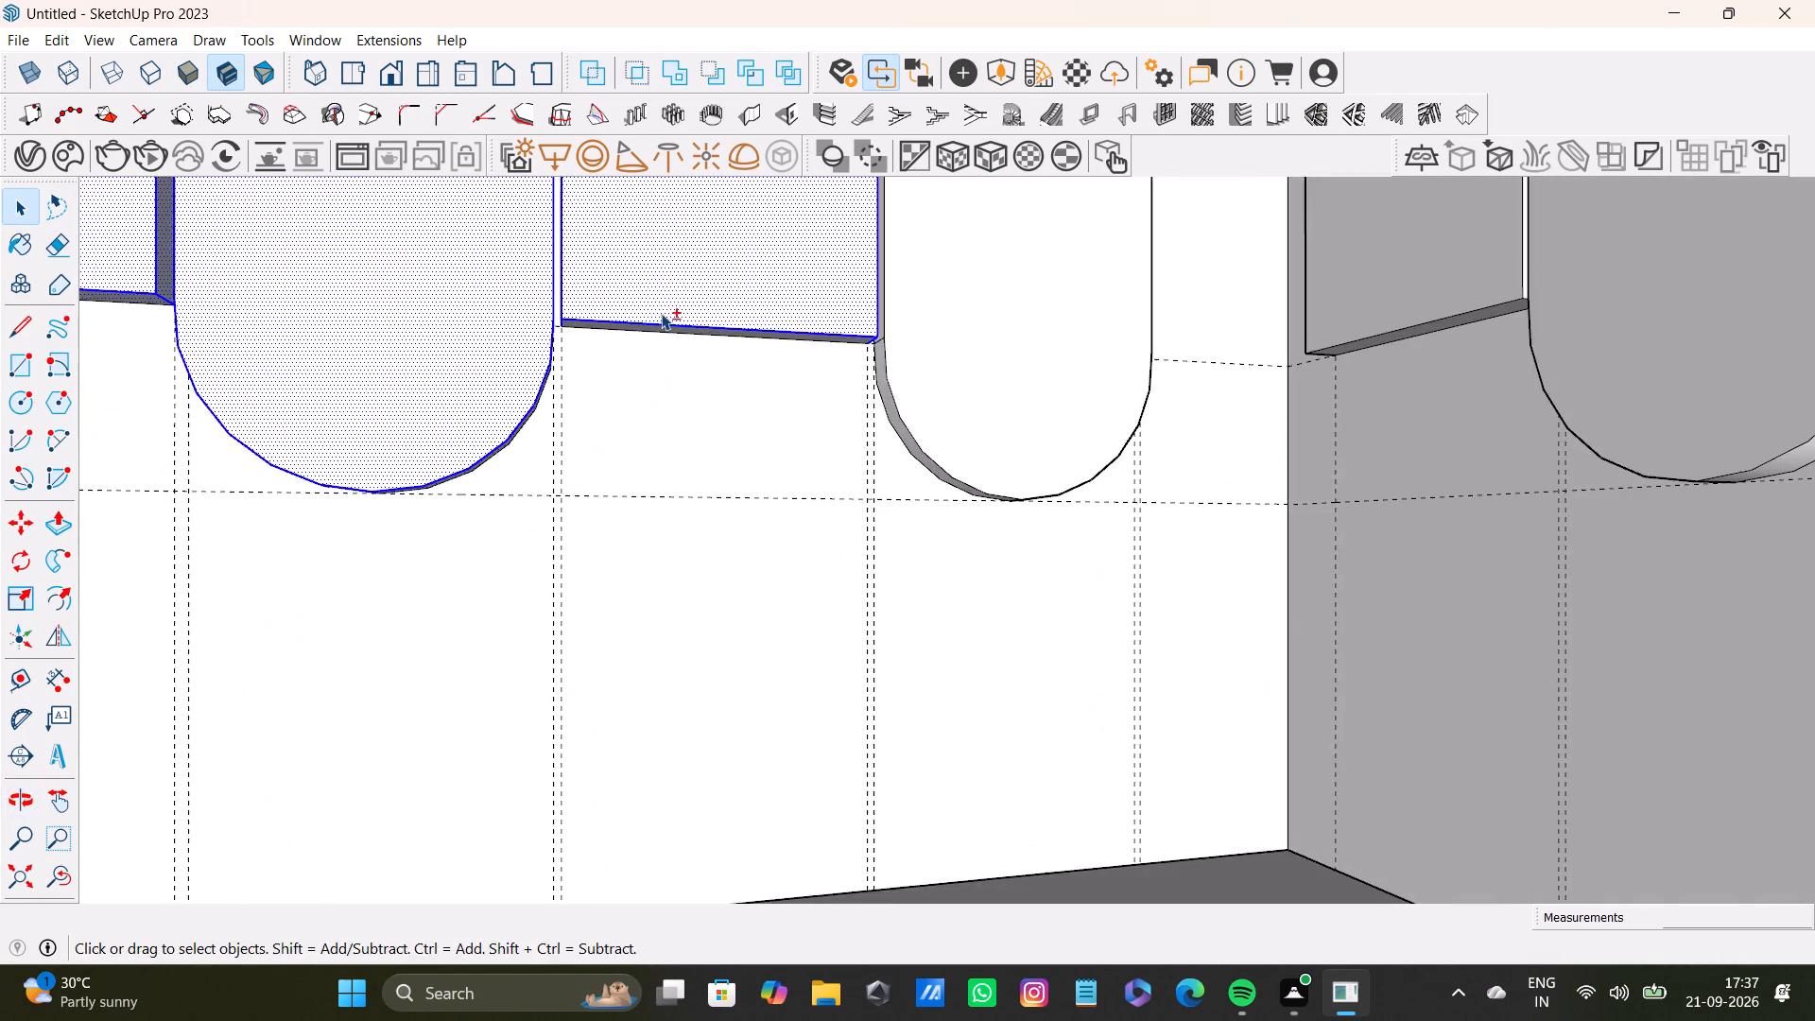
middle_click_drag(661, 311, 751, 457, "shift")
scroll(730, 501, "up", 6)
middle_click_drag(675, 476, 648, 320)
scroll(685, 413, "up", 4)
double_click(703, 424, "shift")
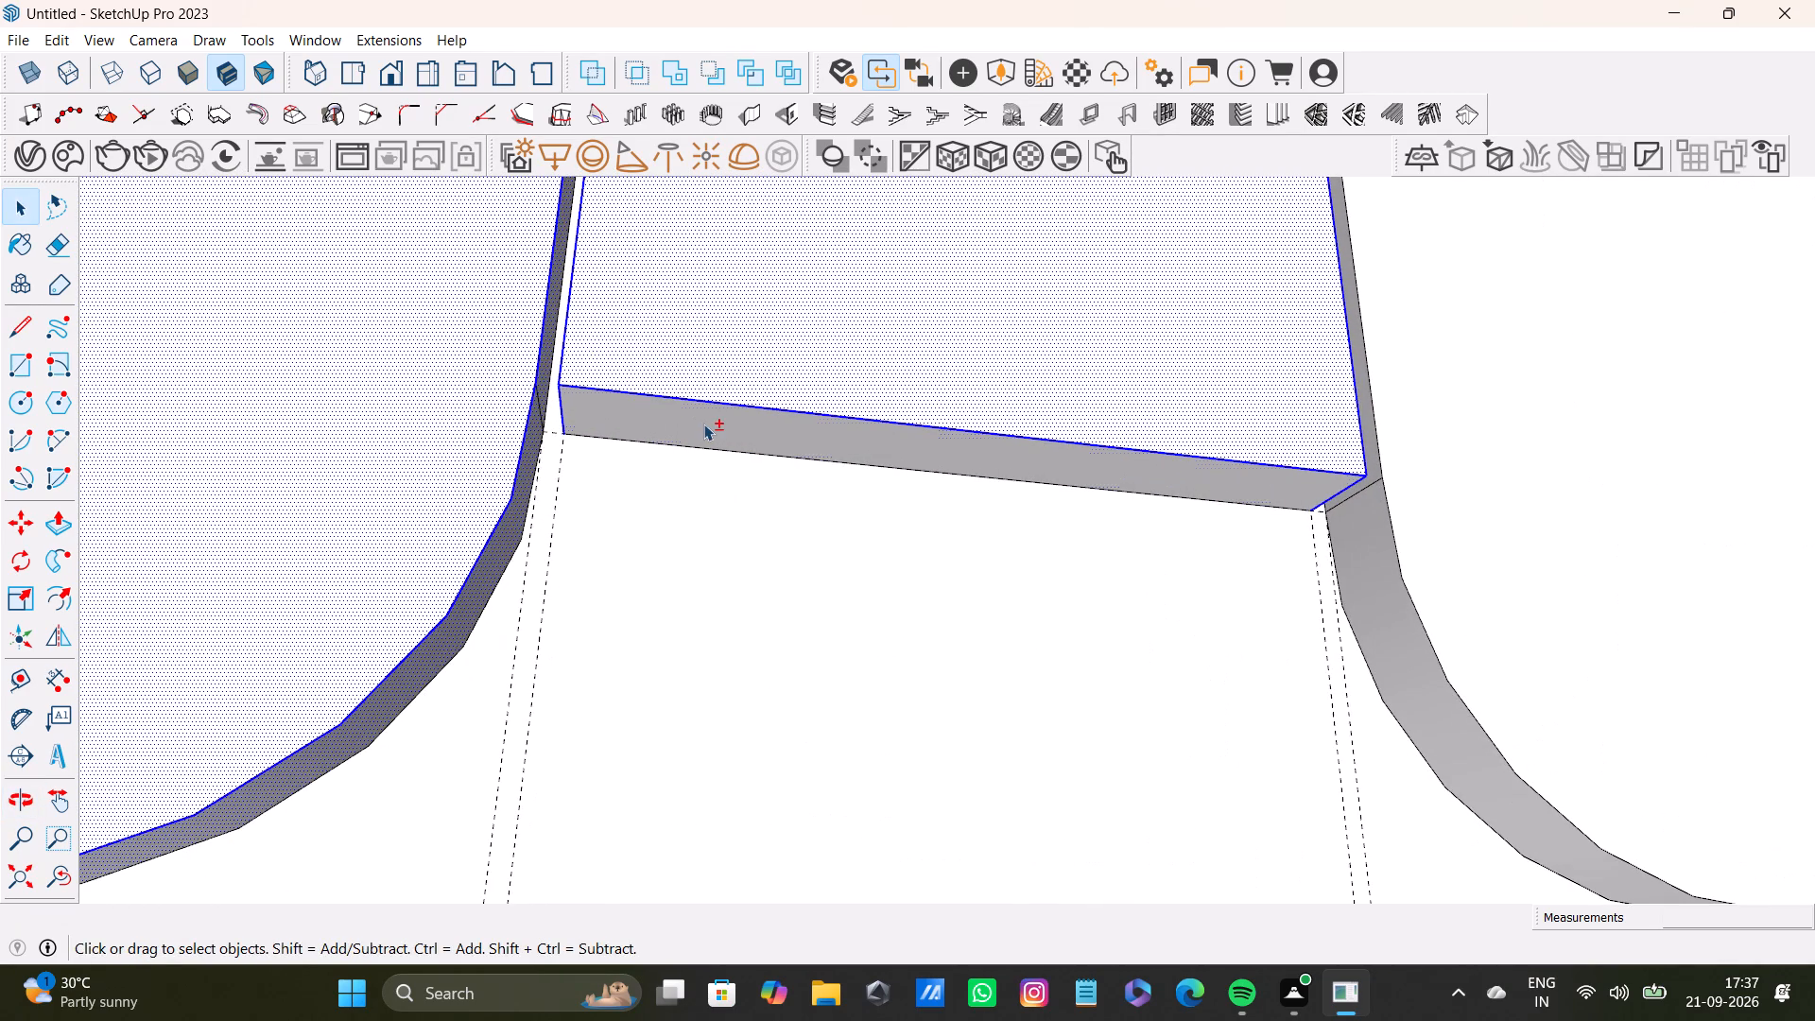
Add the rounded bottom, front face and gap-side face of the fourth raised panel on the window wall to the selection.
double_click(1384, 642, "shift")
scroll(1413, 650, "down", 3, "shift")
middle_click_drag(1513, 666, 1102, 628, "shift")
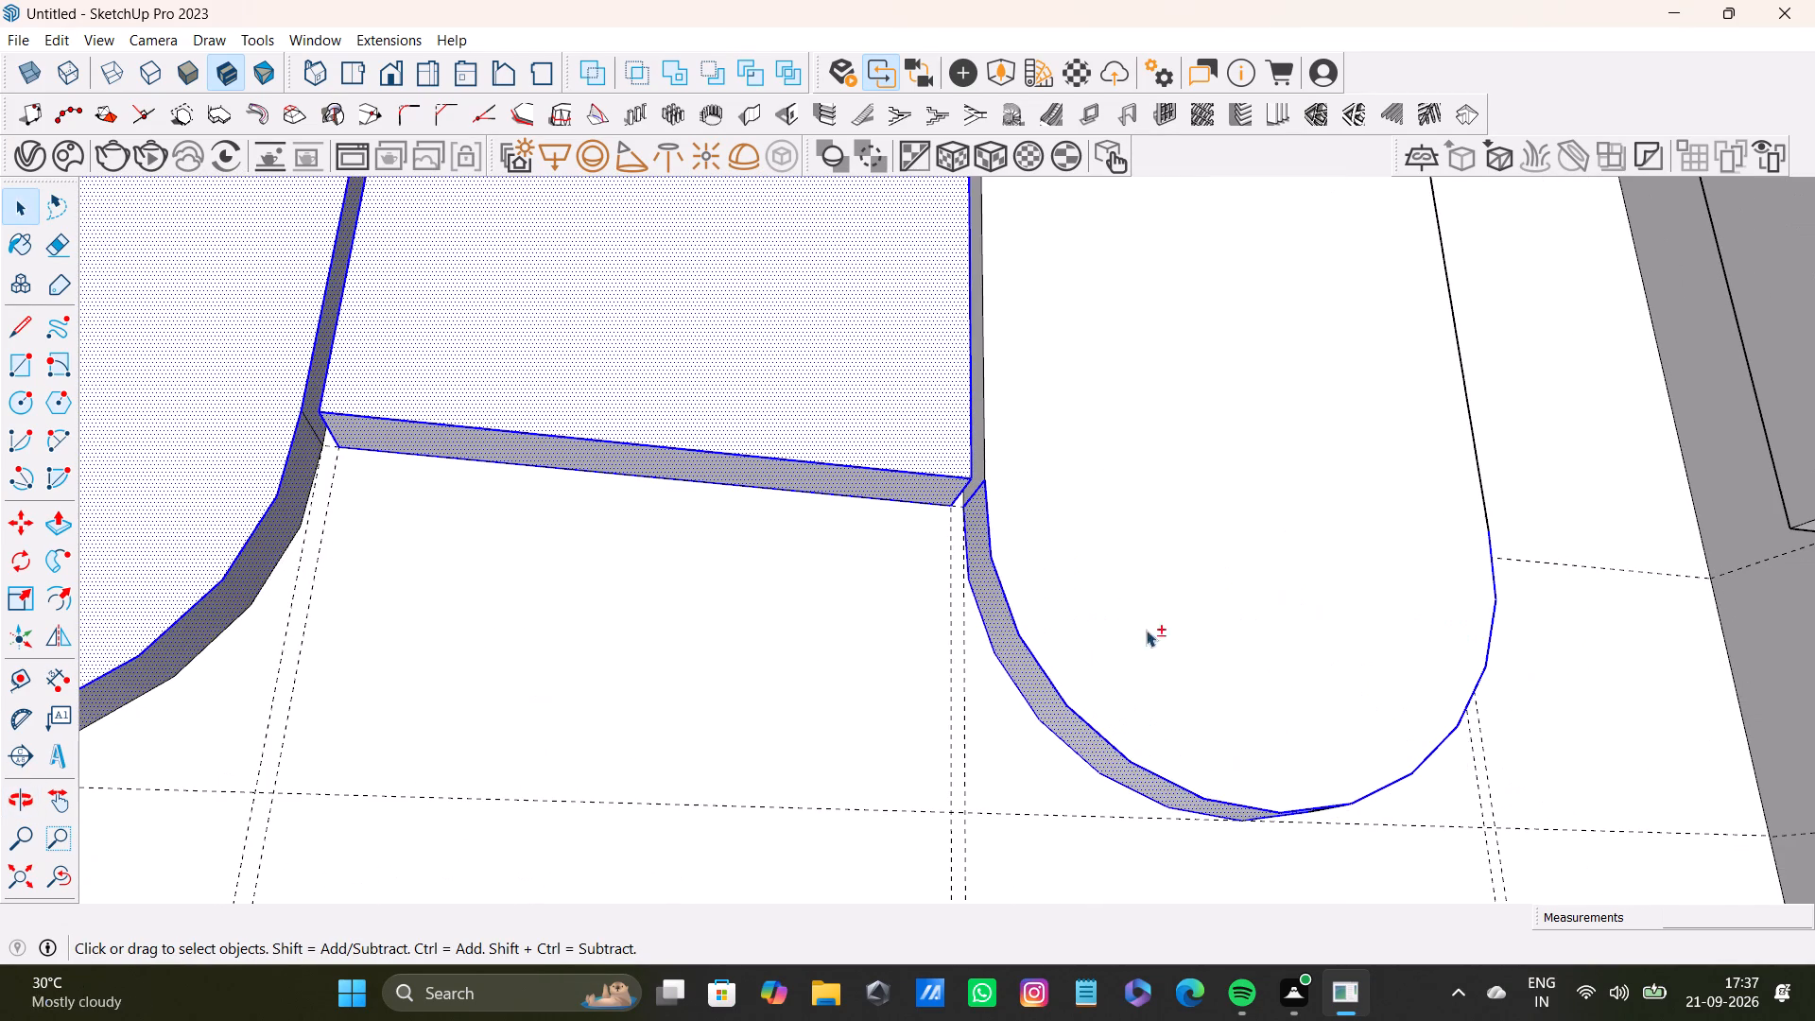
double_click(1215, 636, "shift")
middle_click_drag(1253, 539, 1253, 701)
scroll(1026, 496, "up", 9)
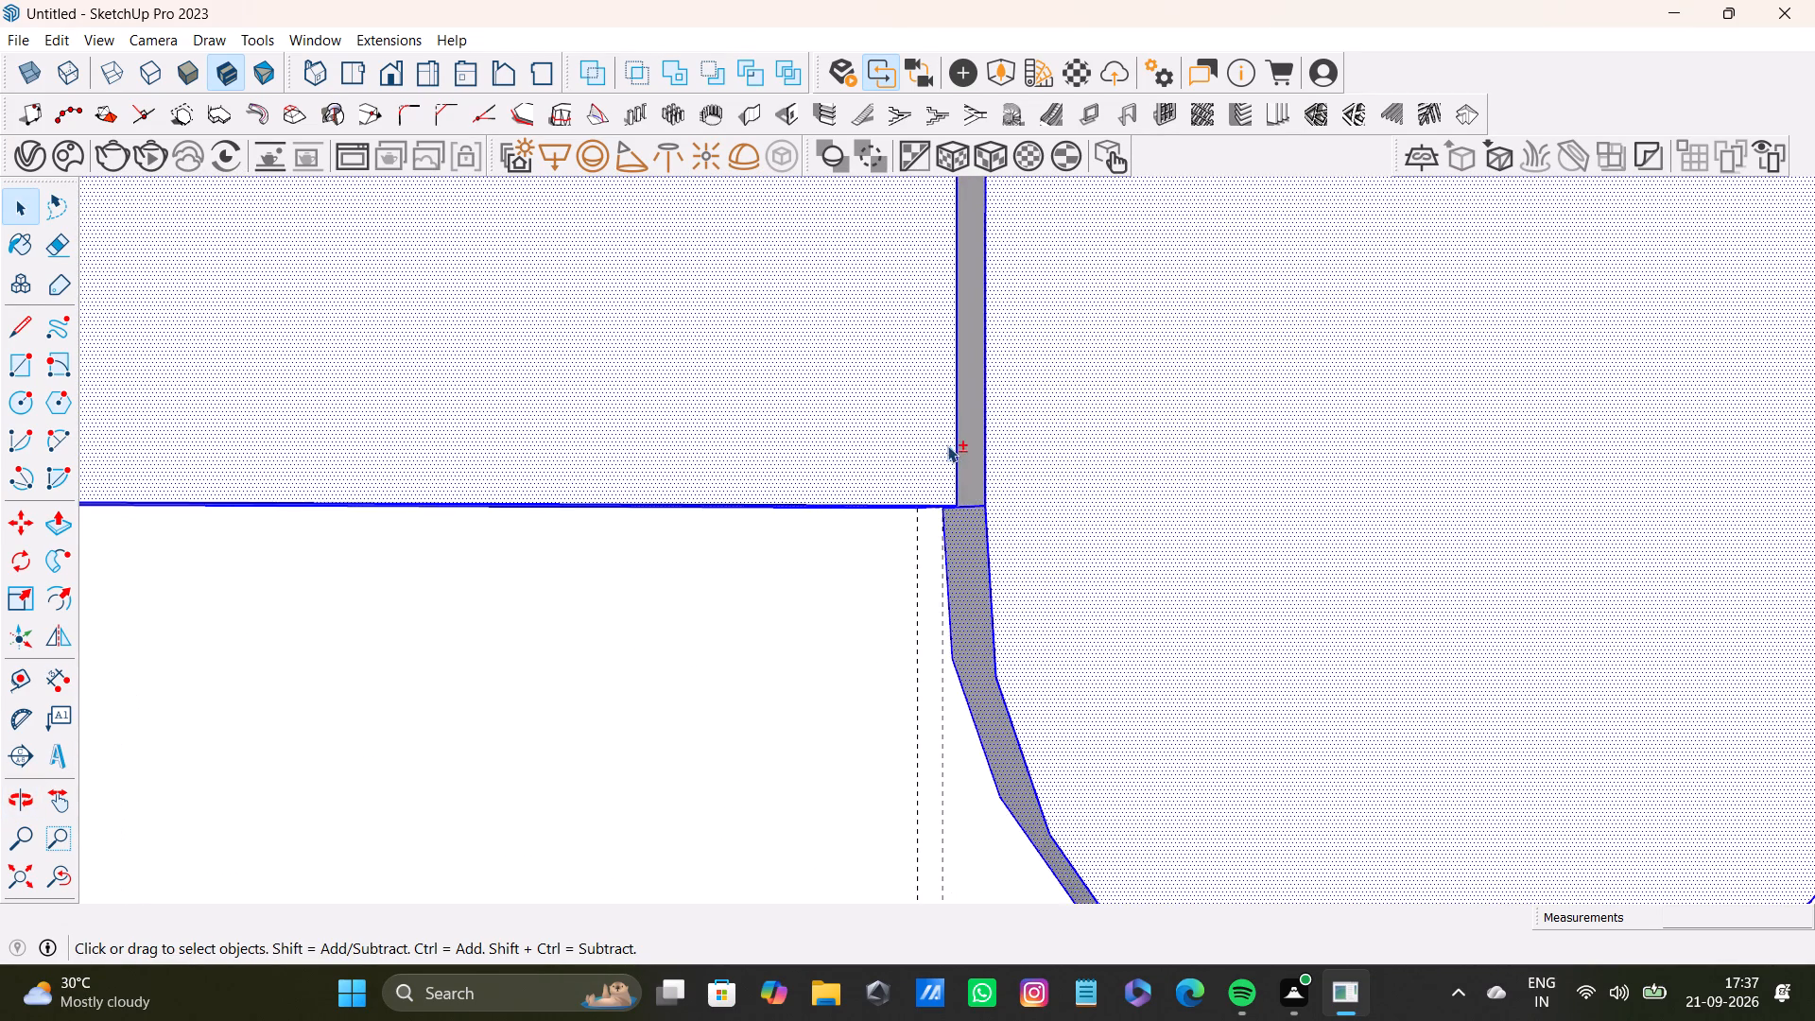
scroll(947, 445, "up", 2)
double_click(974, 452, "shift")
Add the flat top face of the fourth raised panel on the window wall to the selection.
scroll(987, 459, "down", 8, "shift")
middle_click_drag(1129, 456, 1045, 896, "shift")
scroll(1045, 841, "down", 4, "shift")
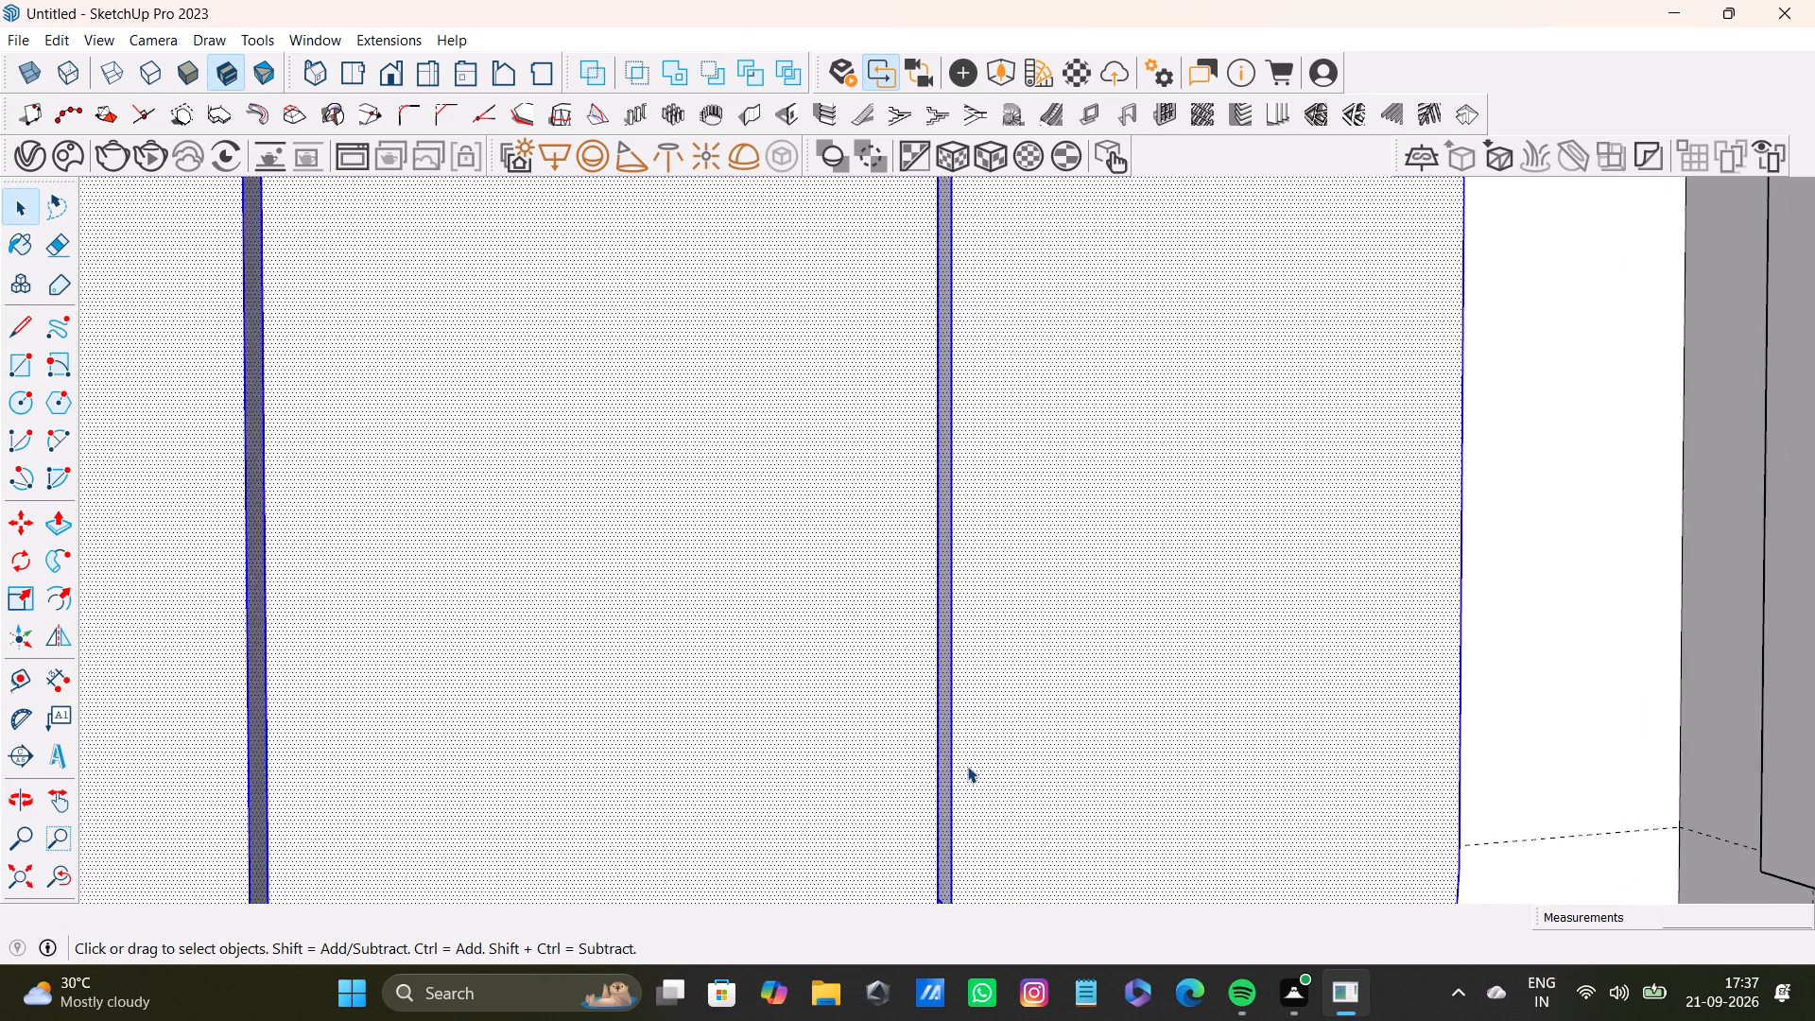
scroll(967, 766, "down", 9, "shift")
middle_click_drag(1049, 596, 1054, 719)
scroll(1042, 701, "down", 8)
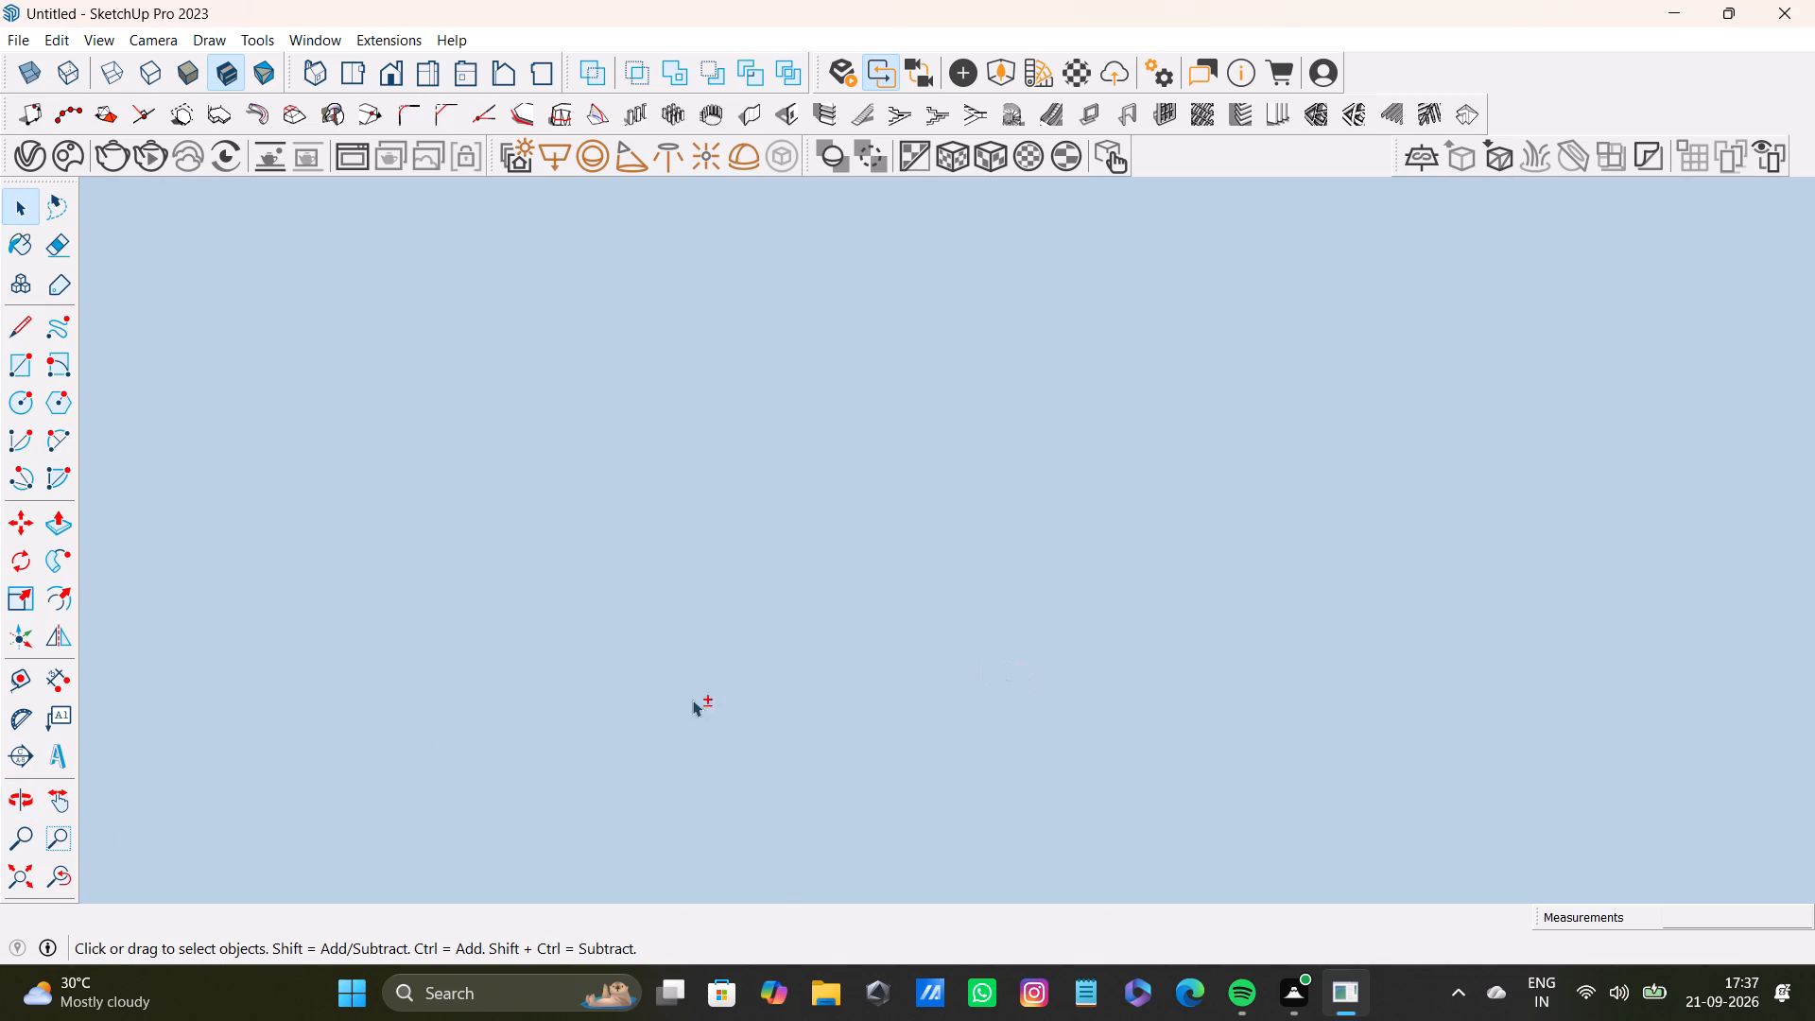
left_click(28, 884, "shift")
middle_click_drag(906, 493, 904, 818, "shift")
scroll(1007, 529, "up", 3)
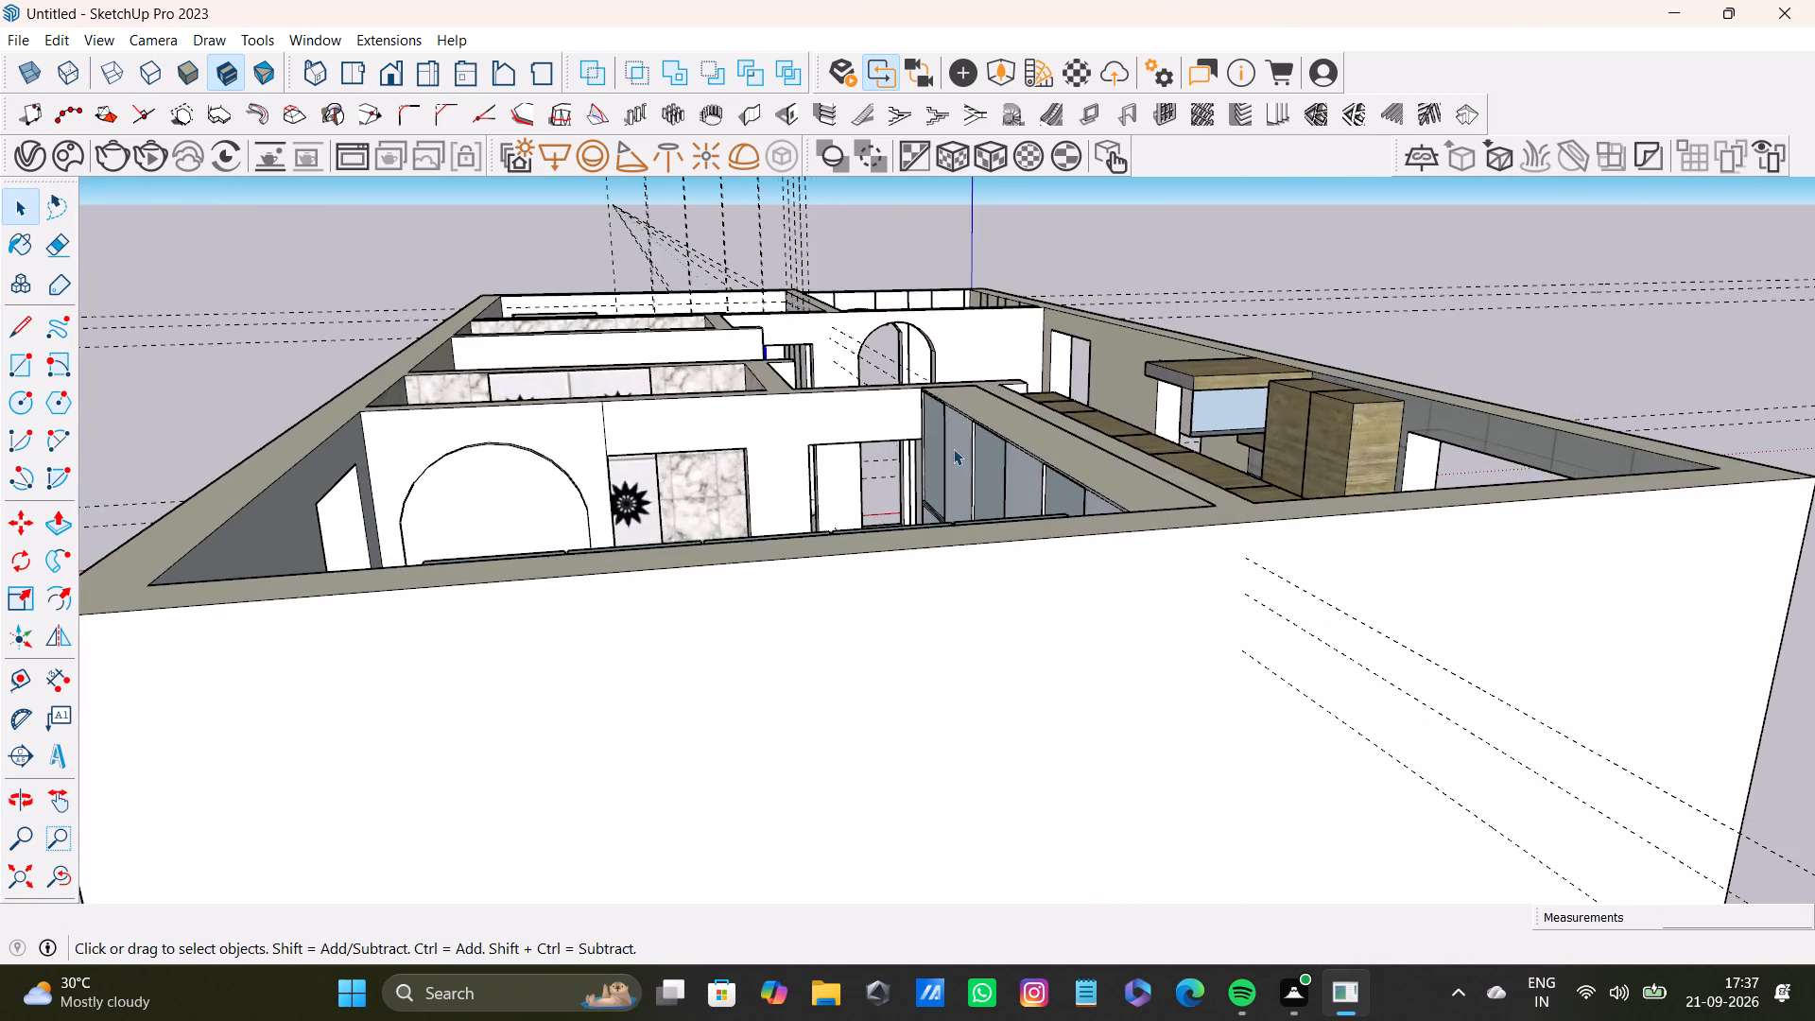
middle_click_drag(953, 448, 800, 726)
scroll(804, 490, "up", 3)
middle_click_drag(841, 441, 890, 802, "shift")
scroll(900, 752, "down", 3)
middle_click_drag(960, 336, 980, 620, "shift")
scroll(978, 577, "up", 3, "shift")
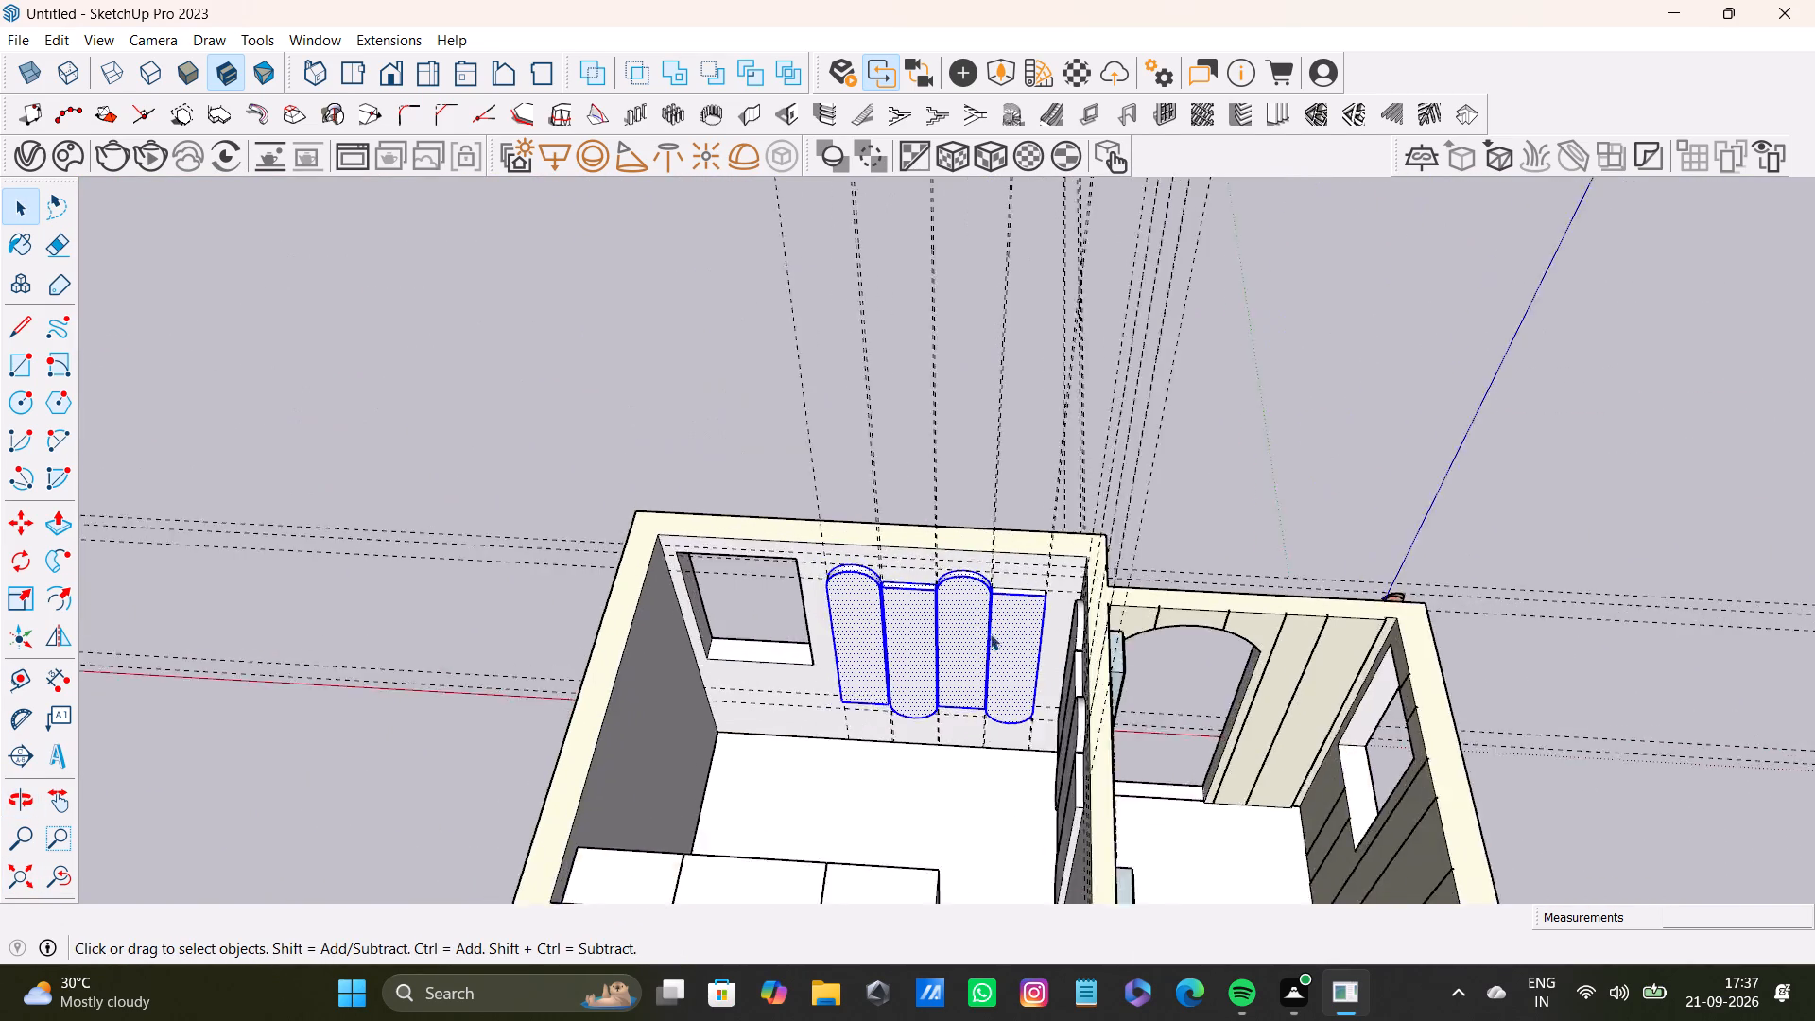
scroll(990, 633, "up", 12, "shift")
middle_click_drag(1039, 572, 1010, 654, "shift")
scroll(1002, 647, "up", 6, "shift")
double_click(1016, 608, "shift")
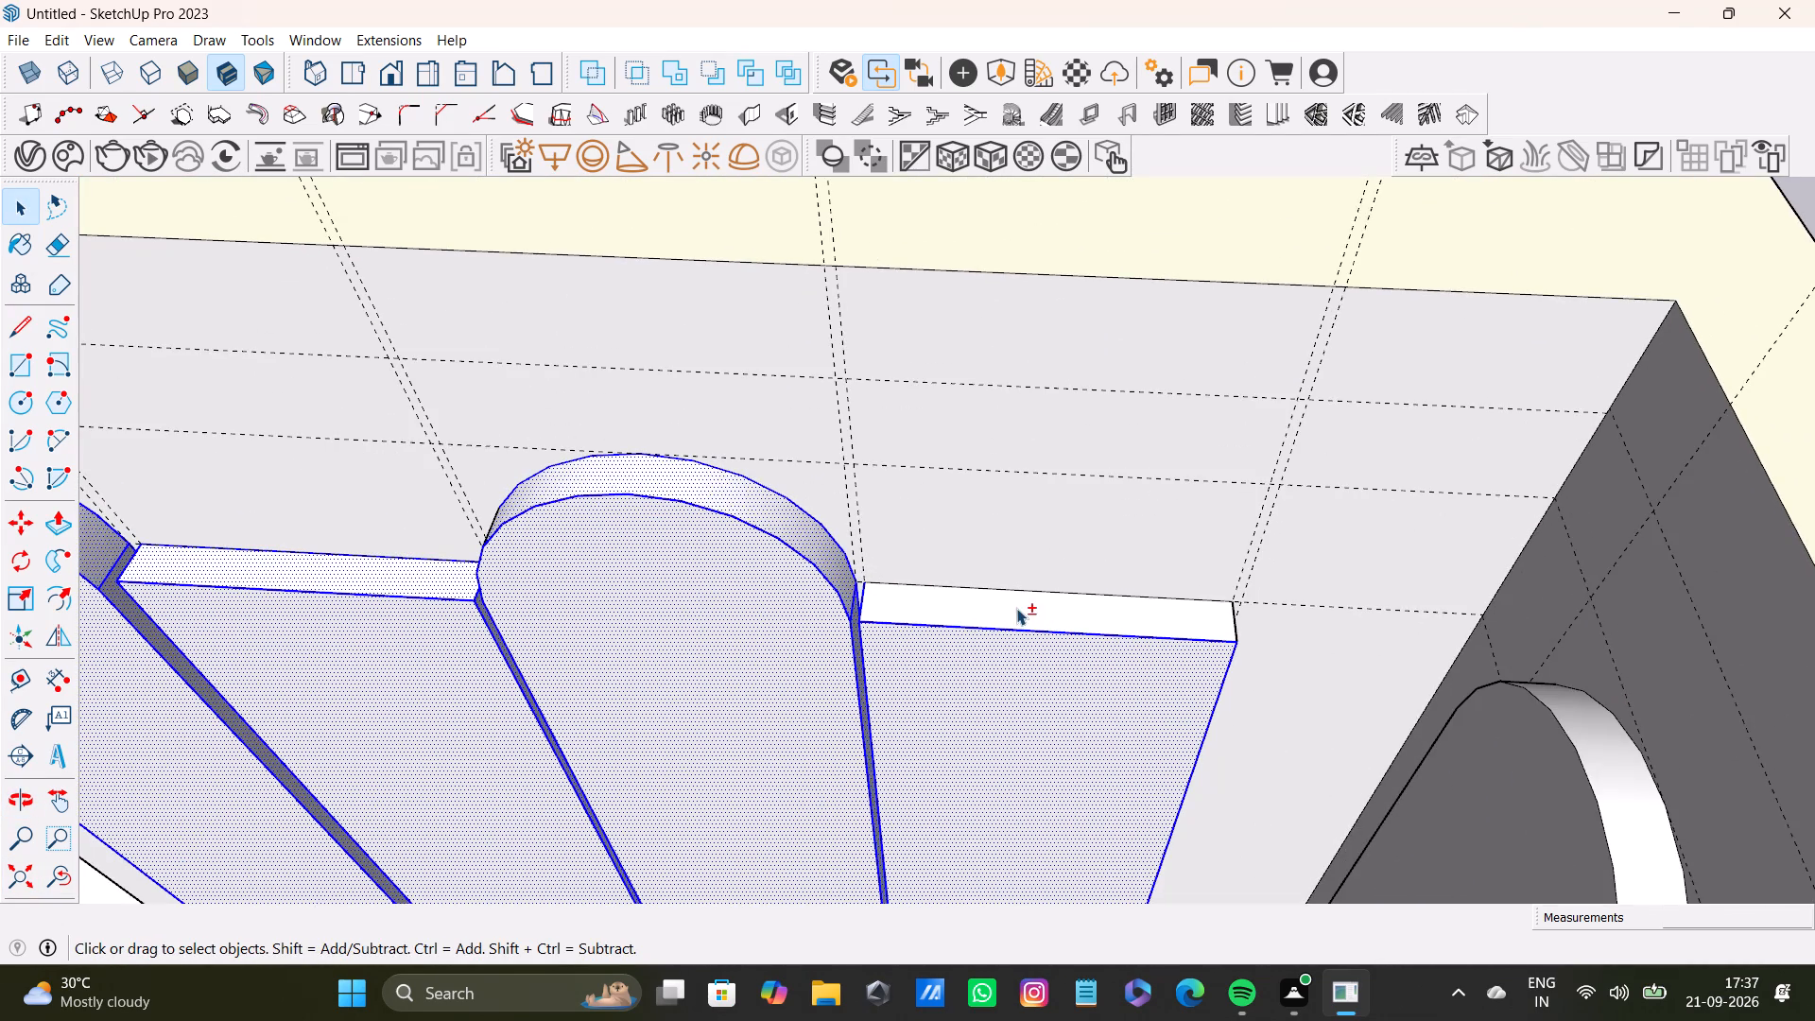
scroll(1019, 616, "down", 3, "shift")
middle_click_drag(1197, 798, 945, 622, "shift")
middle_click_drag(914, 657, 1400, 652)
middle_click_drag(1196, 501, 960, 630, "shift")
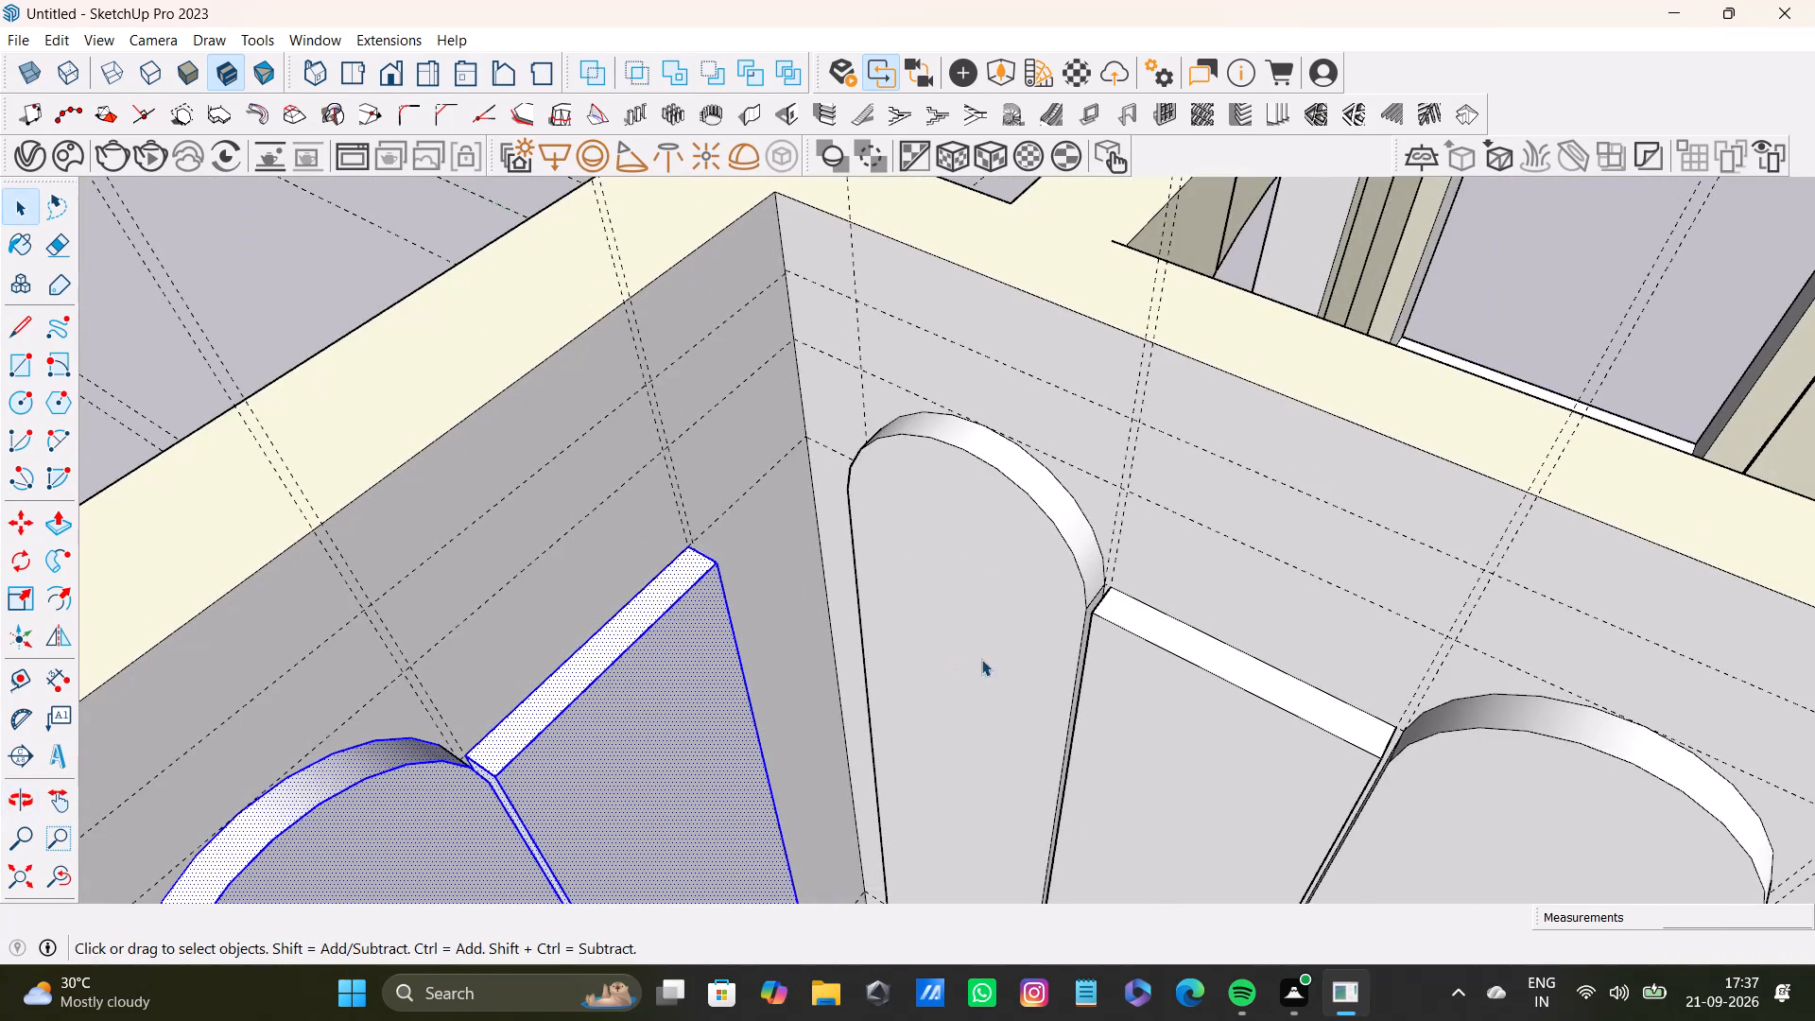
Add the rounded top and front face of the adjoining wall's first raised panel, nearest the corner, to the selection.
middle_click(1274, 695)
middle_click_drag(1187, 697, 1371, 693)
scroll(864, 509, "up", 7)
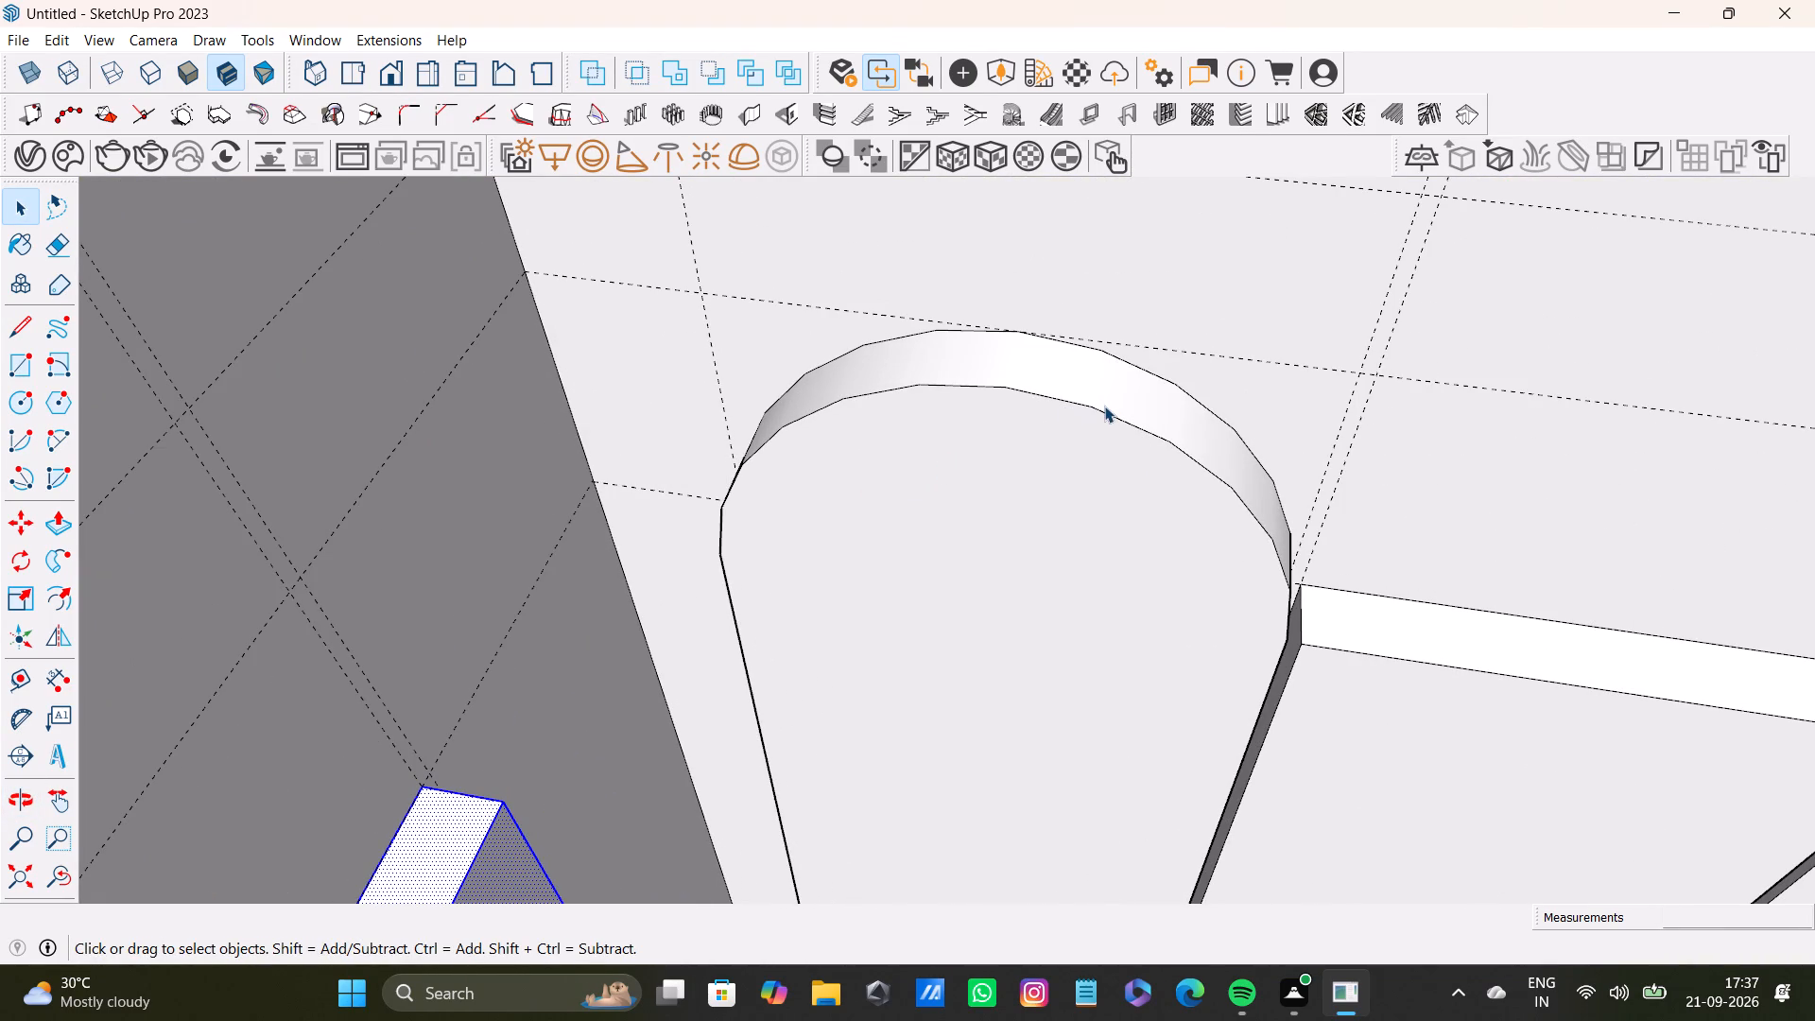
double_click(1158, 391, "shift")
double_click(1137, 470, "shift")
Add both narrow side faces of the first raised panel on the adjoining wall to the selection.
scroll(1191, 581, "up", 1, "shift")
middle_click_drag(1193, 580, 1070, 507, "shift")
scroll(1065, 529, "up", 7, "shift")
middle_click_drag(1203, 571, 925, 575, "shift")
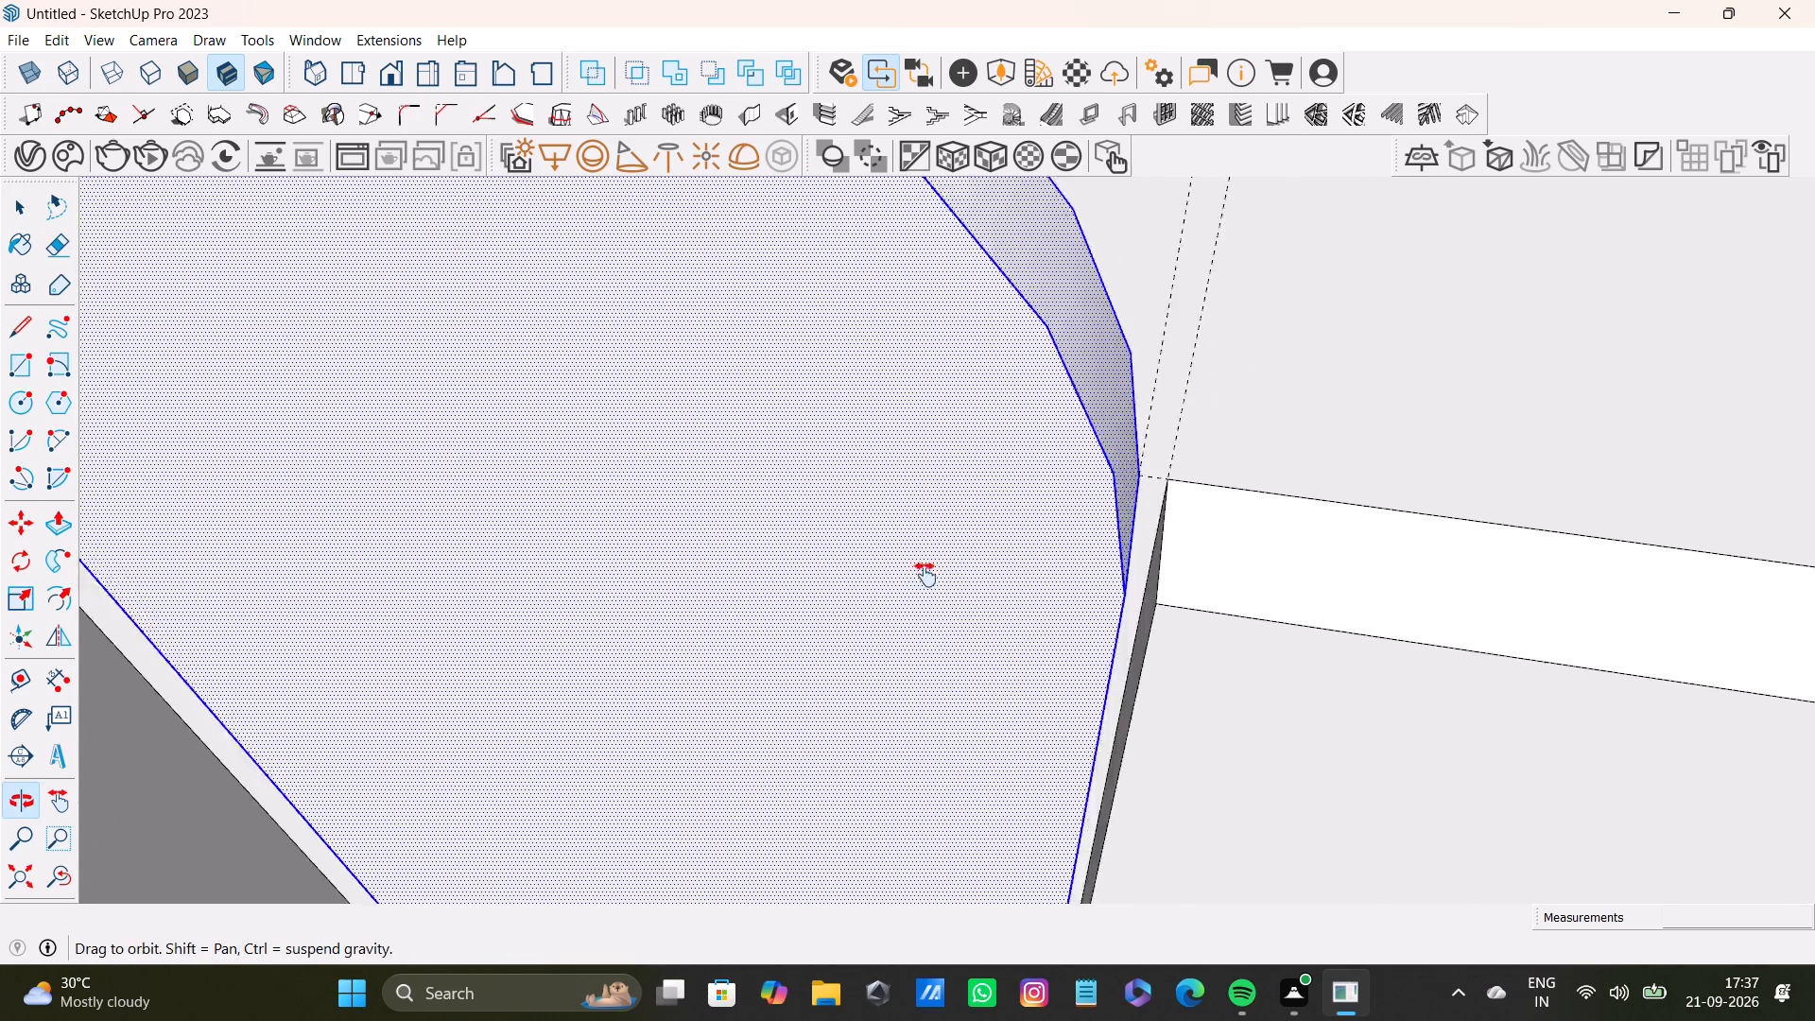
middle_click_drag(925, 575, 887, 577, "shift")
scroll(971, 583, "up", 1)
middle_click_drag(964, 576, 877, 590)
scroll(957, 596, "up", 3, "shift")
double_click(942, 588, "shift")
scroll(935, 599, "down", 3, "shift")
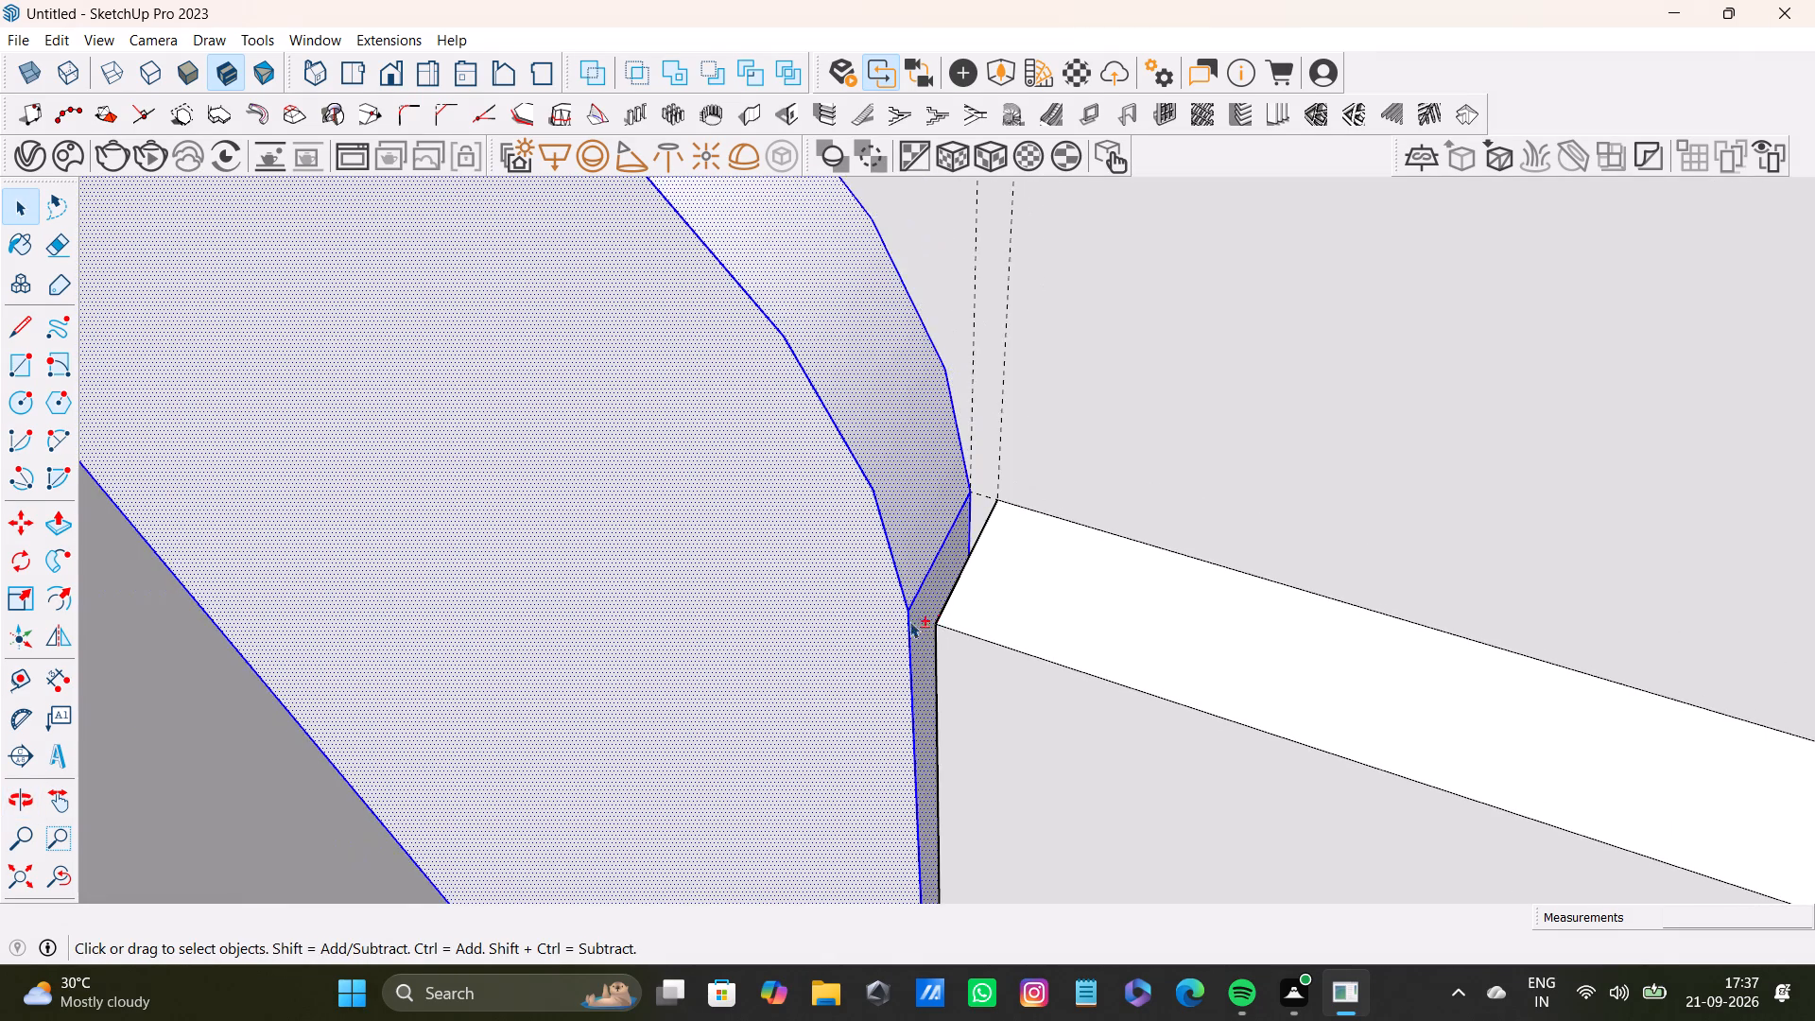
scroll(909, 621, "down", 5, "shift")
middle_click_drag(782, 631, 1301, 654, "shift")
scroll(1134, 600, "down", 3)
middle_click_drag(950, 551, 1415, 547)
scroll(637, 633, "up", 4, "shift")
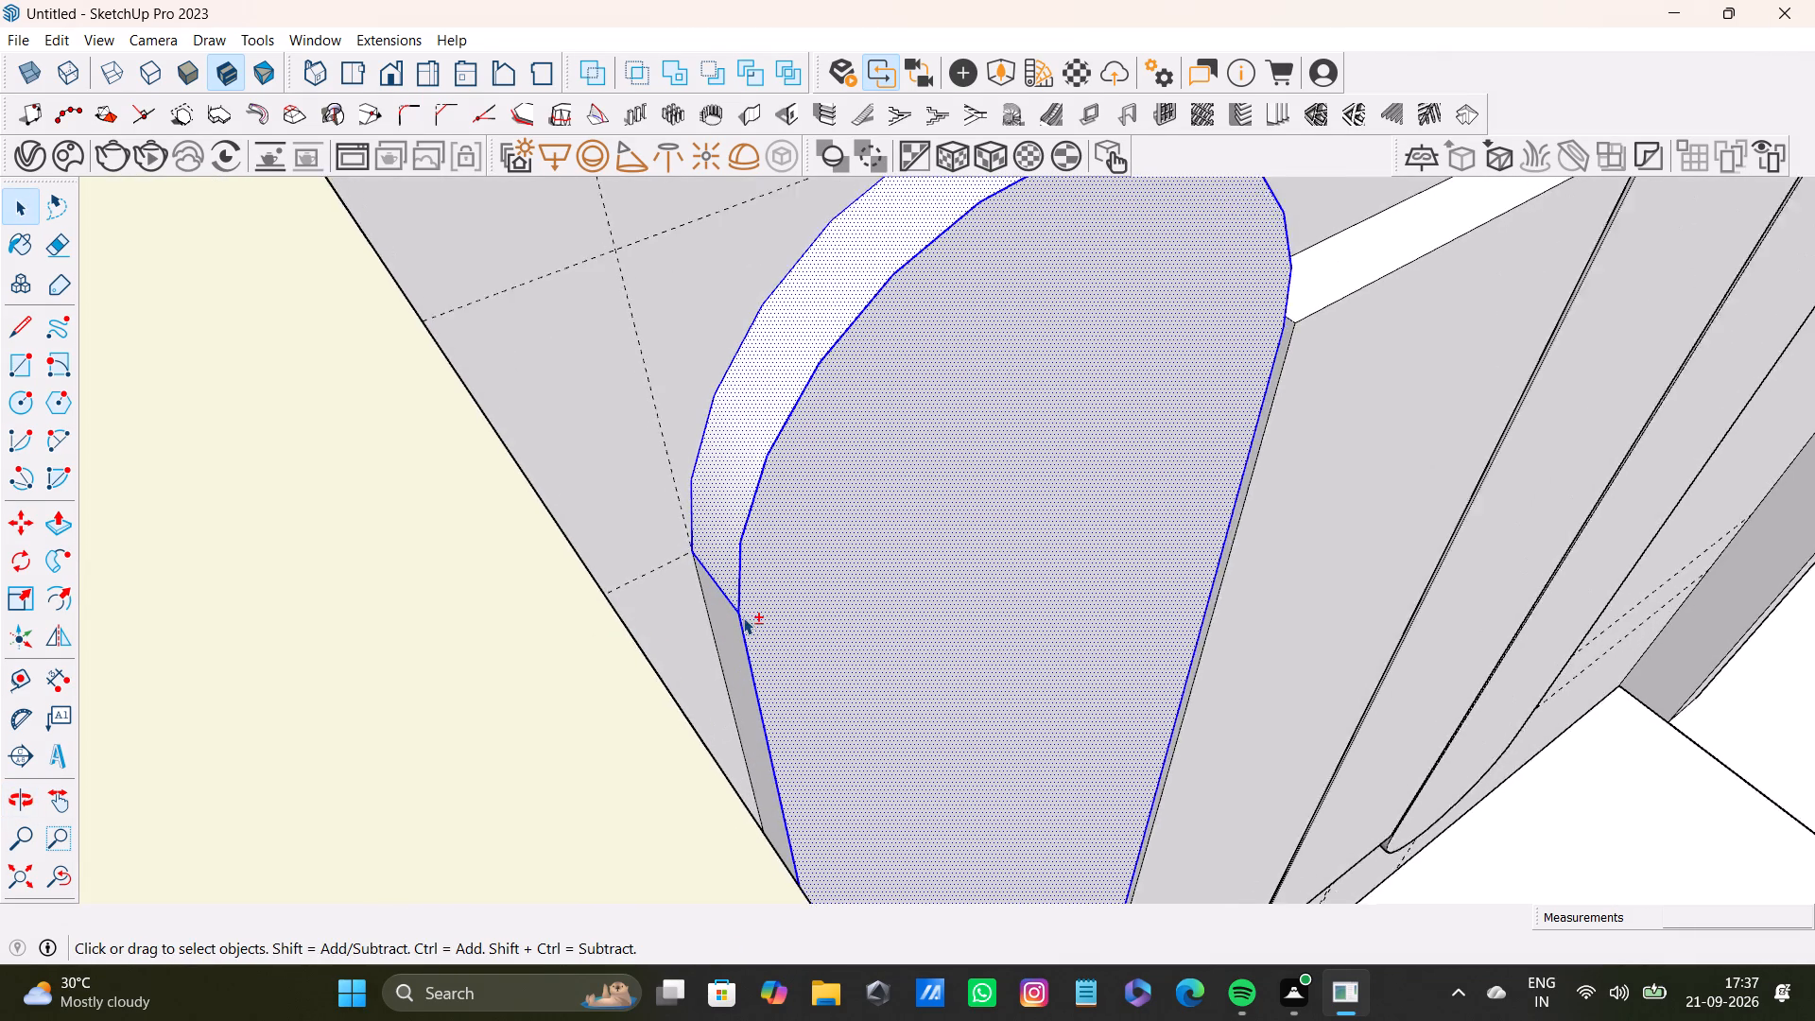
scroll(743, 617, "up", 6, "shift")
double_click(730, 640, "shift")
Add the flat top face and front face of the second raised panel on the adjoining wall to the selection.
scroll(765, 649, "down", 8, "shift")
middle_click_drag(1236, 643, 673, 765, "shift")
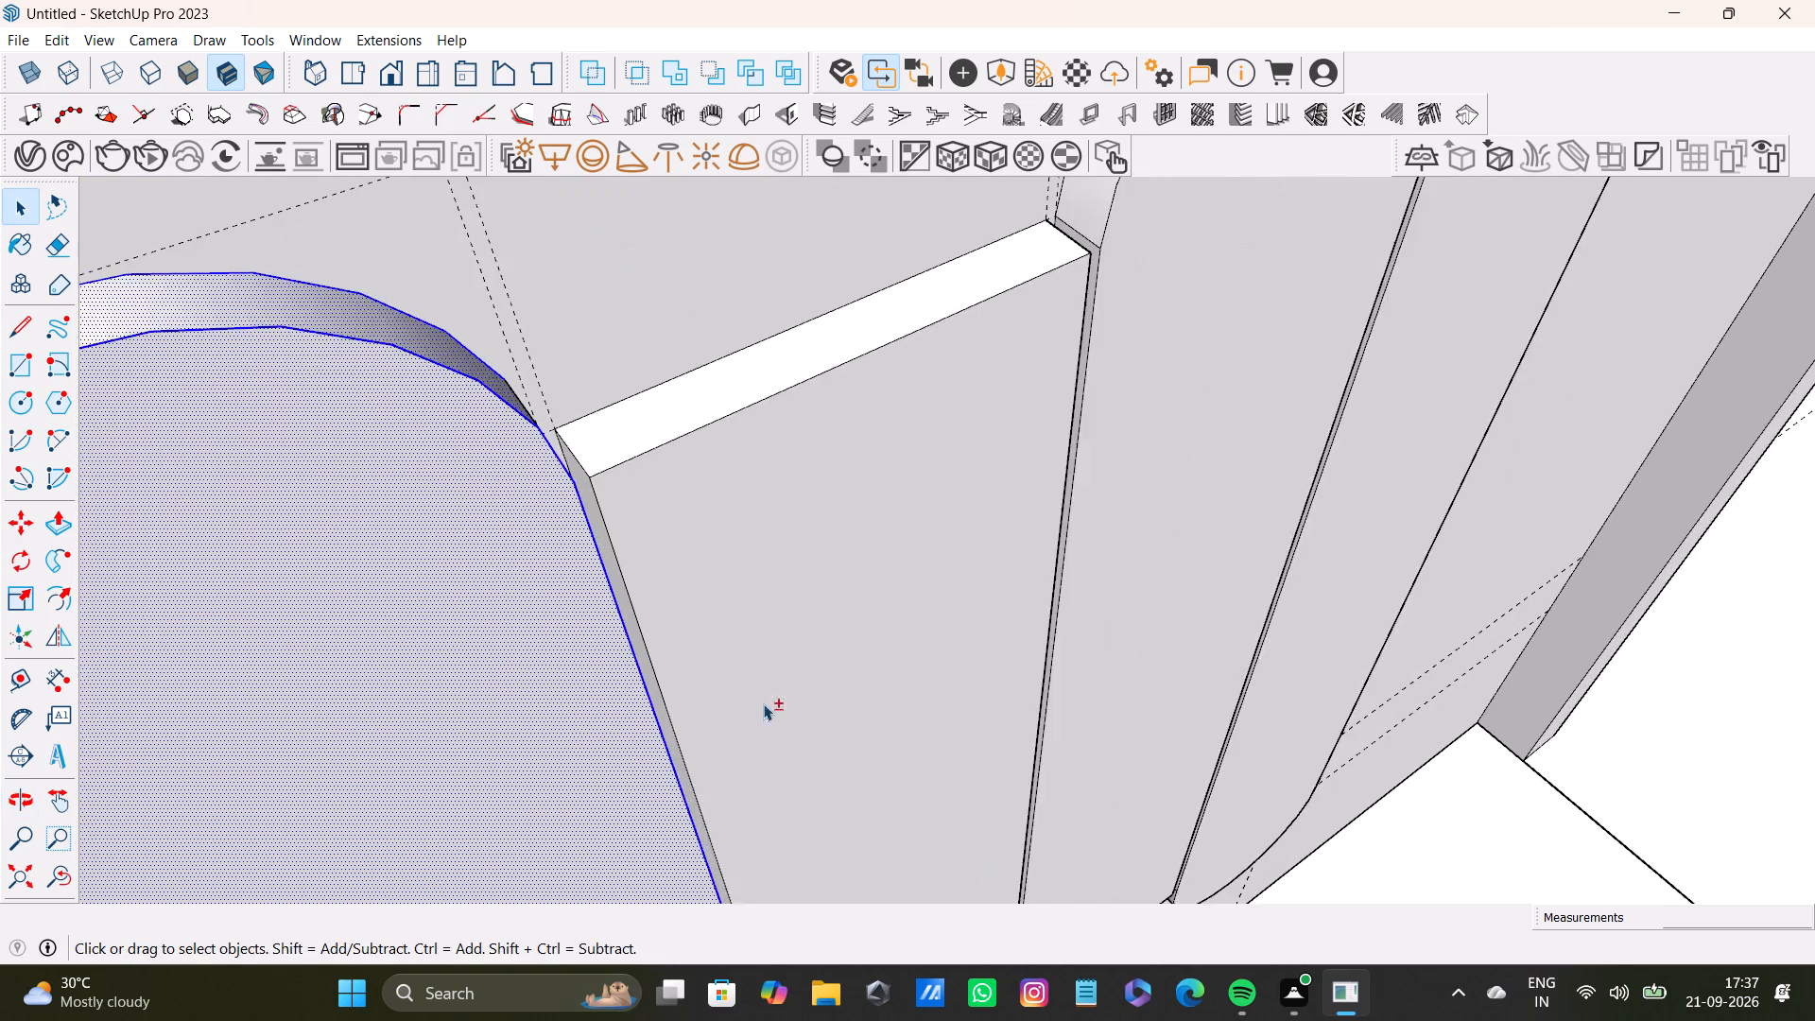
scroll(779, 676, "down", 4, "shift")
middle_click_drag(796, 663, 976, 705, "shift")
middle_click_drag(1030, 682, 665, 801)
scroll(695, 708, "up", 4)
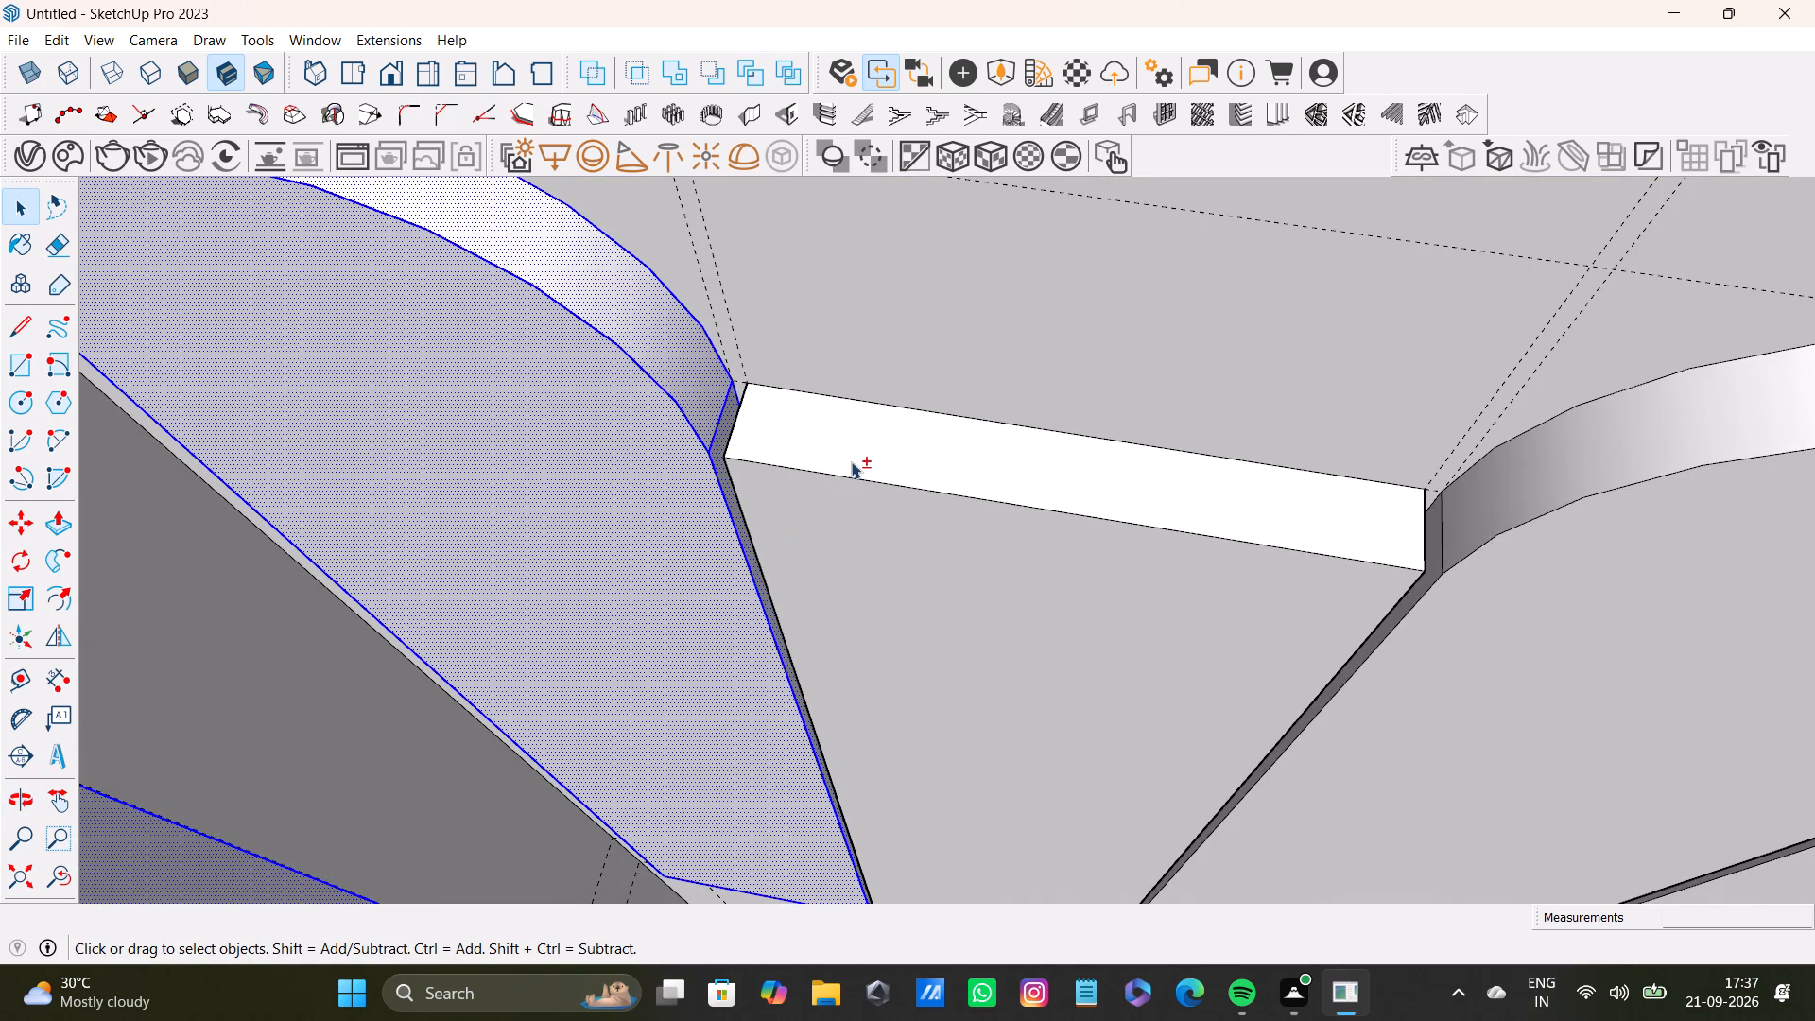
double_click(851, 461, "shift")
double_click(866, 621, "shift")
Add both narrow side faces of the second raised panel on the adjoining wall to the selection.
middle_click_drag(1305, 726, 723, 732, "shift")
scroll(725, 649, "up", 9)
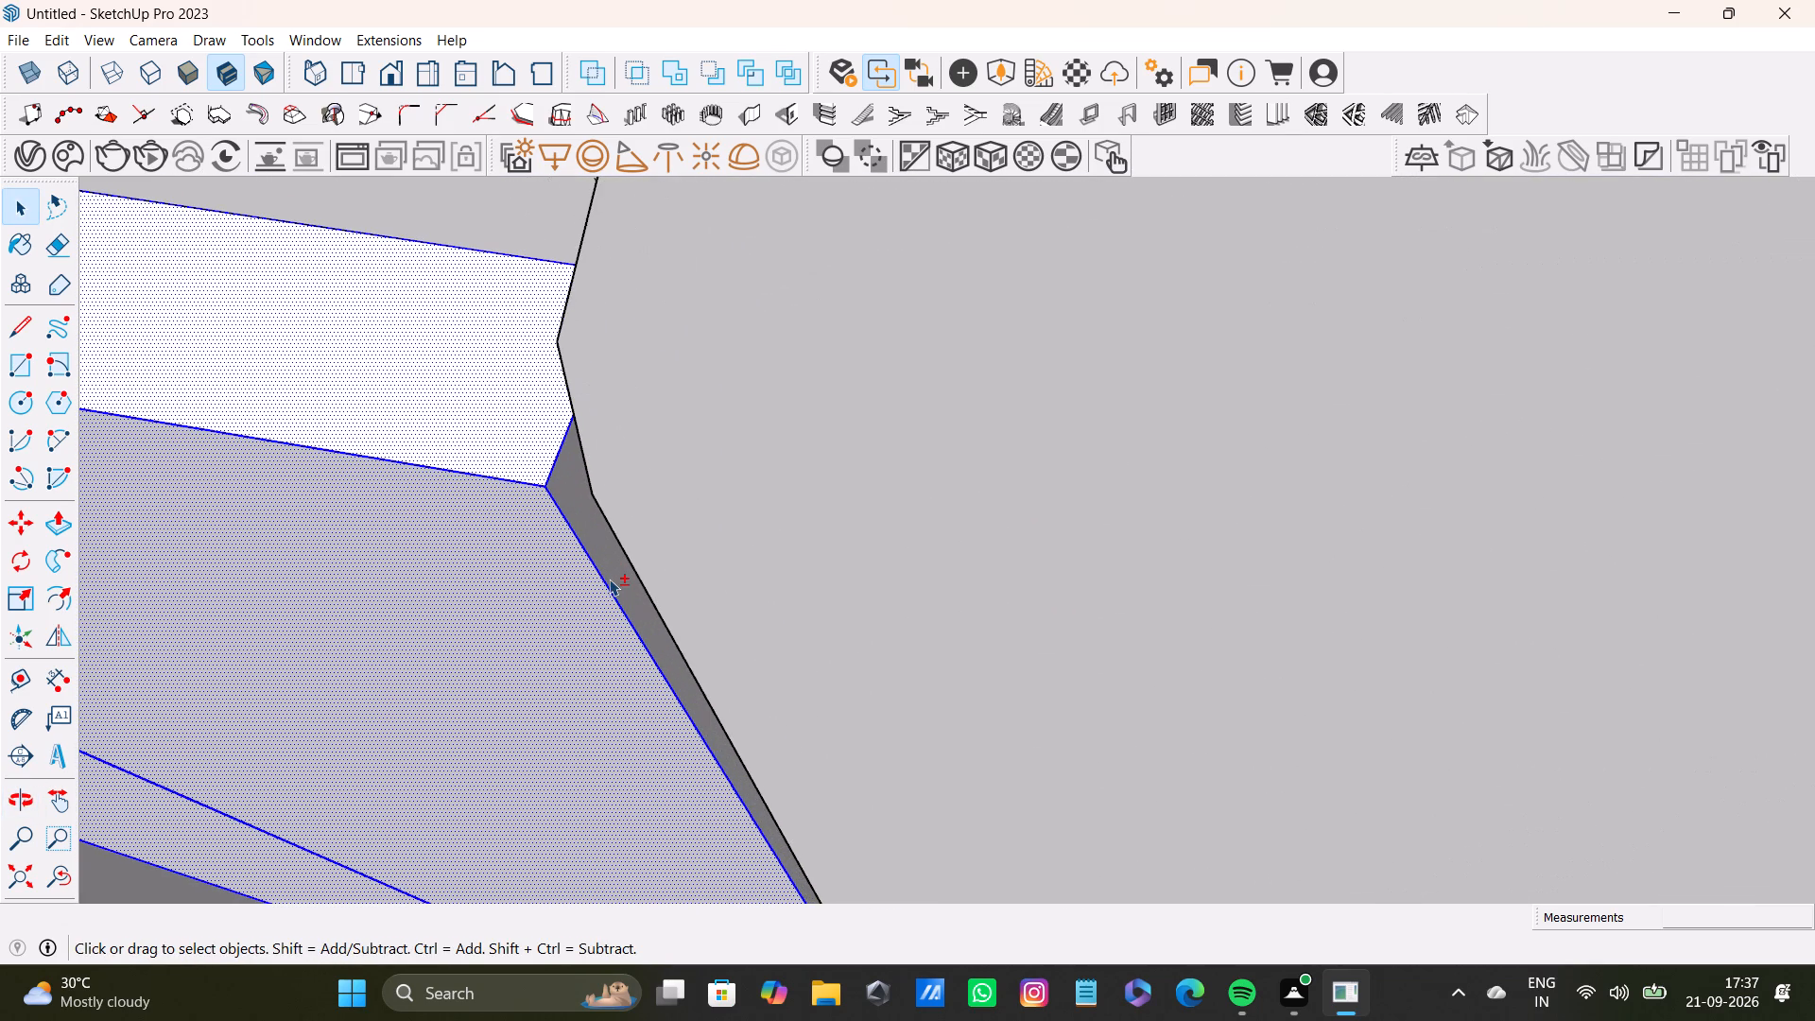
left_click(610, 579, "shift")
left_click(615, 578, "shift")
scroll(616, 599, "down", 4, "shift")
double_click(626, 602, "shift")
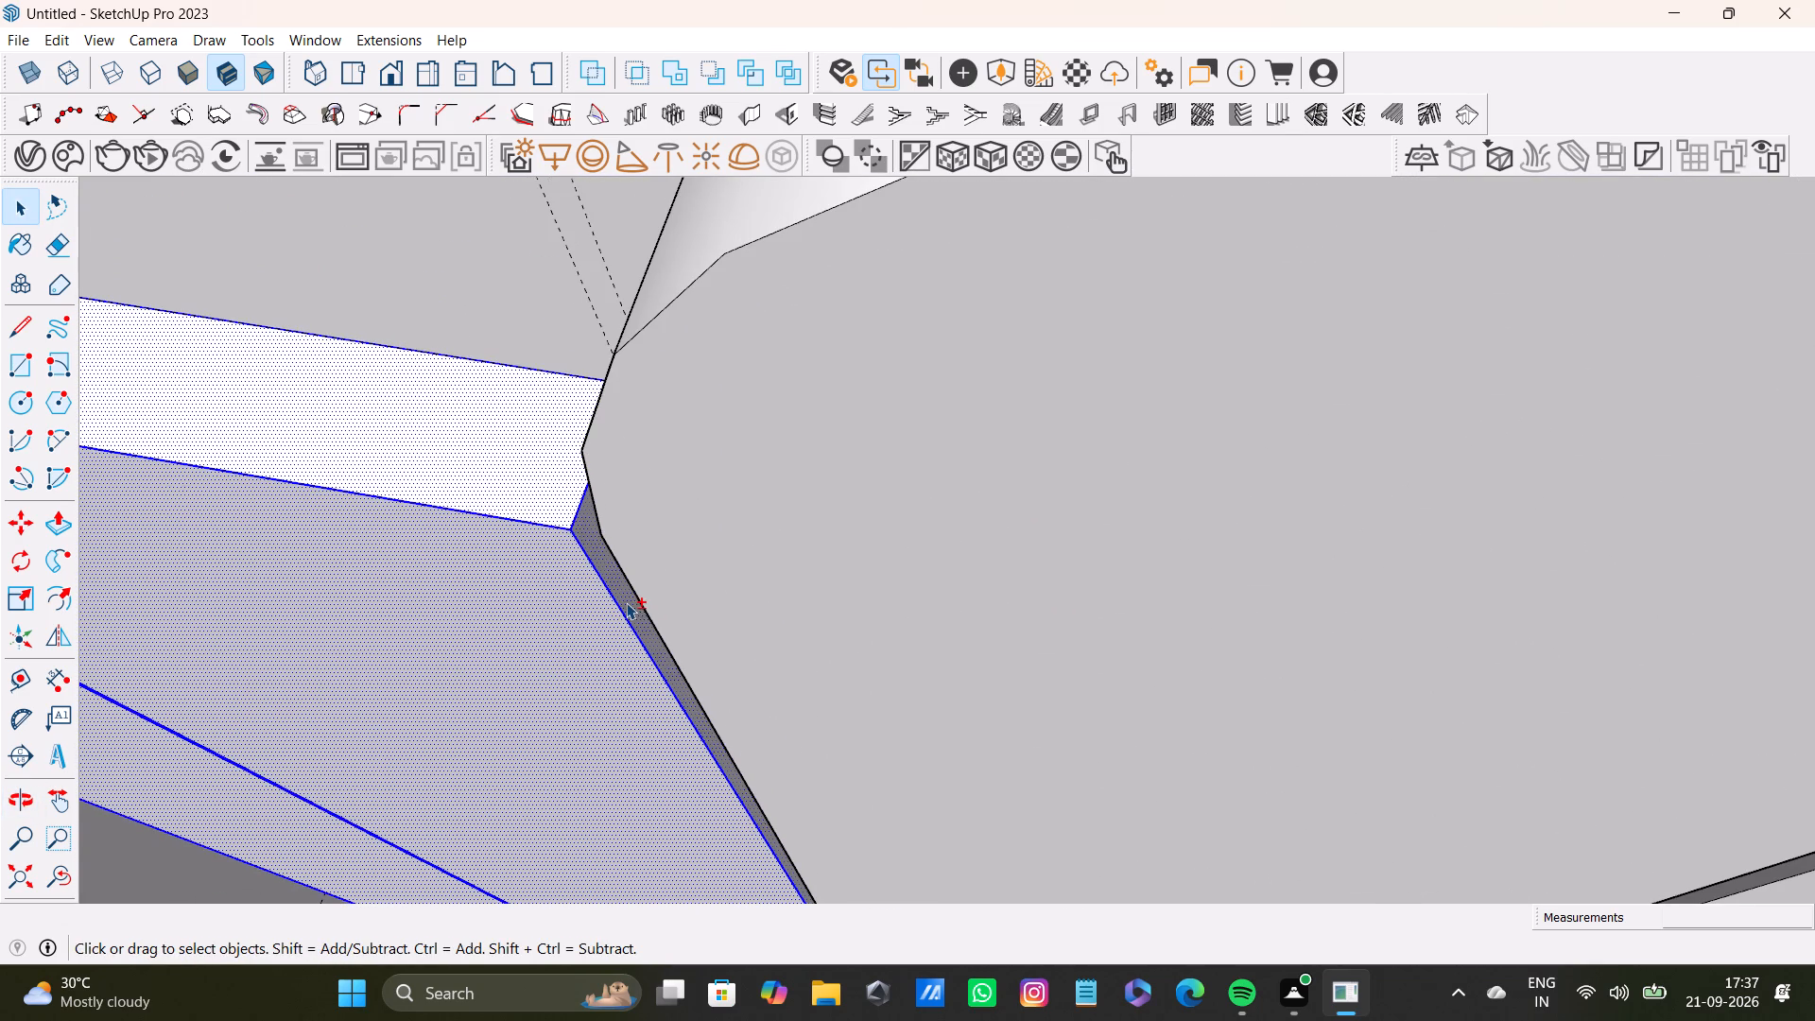
scroll(626, 607, "down", 4, "shift")
middle_click_drag(523, 616, 1080, 603, "shift")
scroll(366, 394, "up", 7)
middle_click_drag(427, 454, 835, 388)
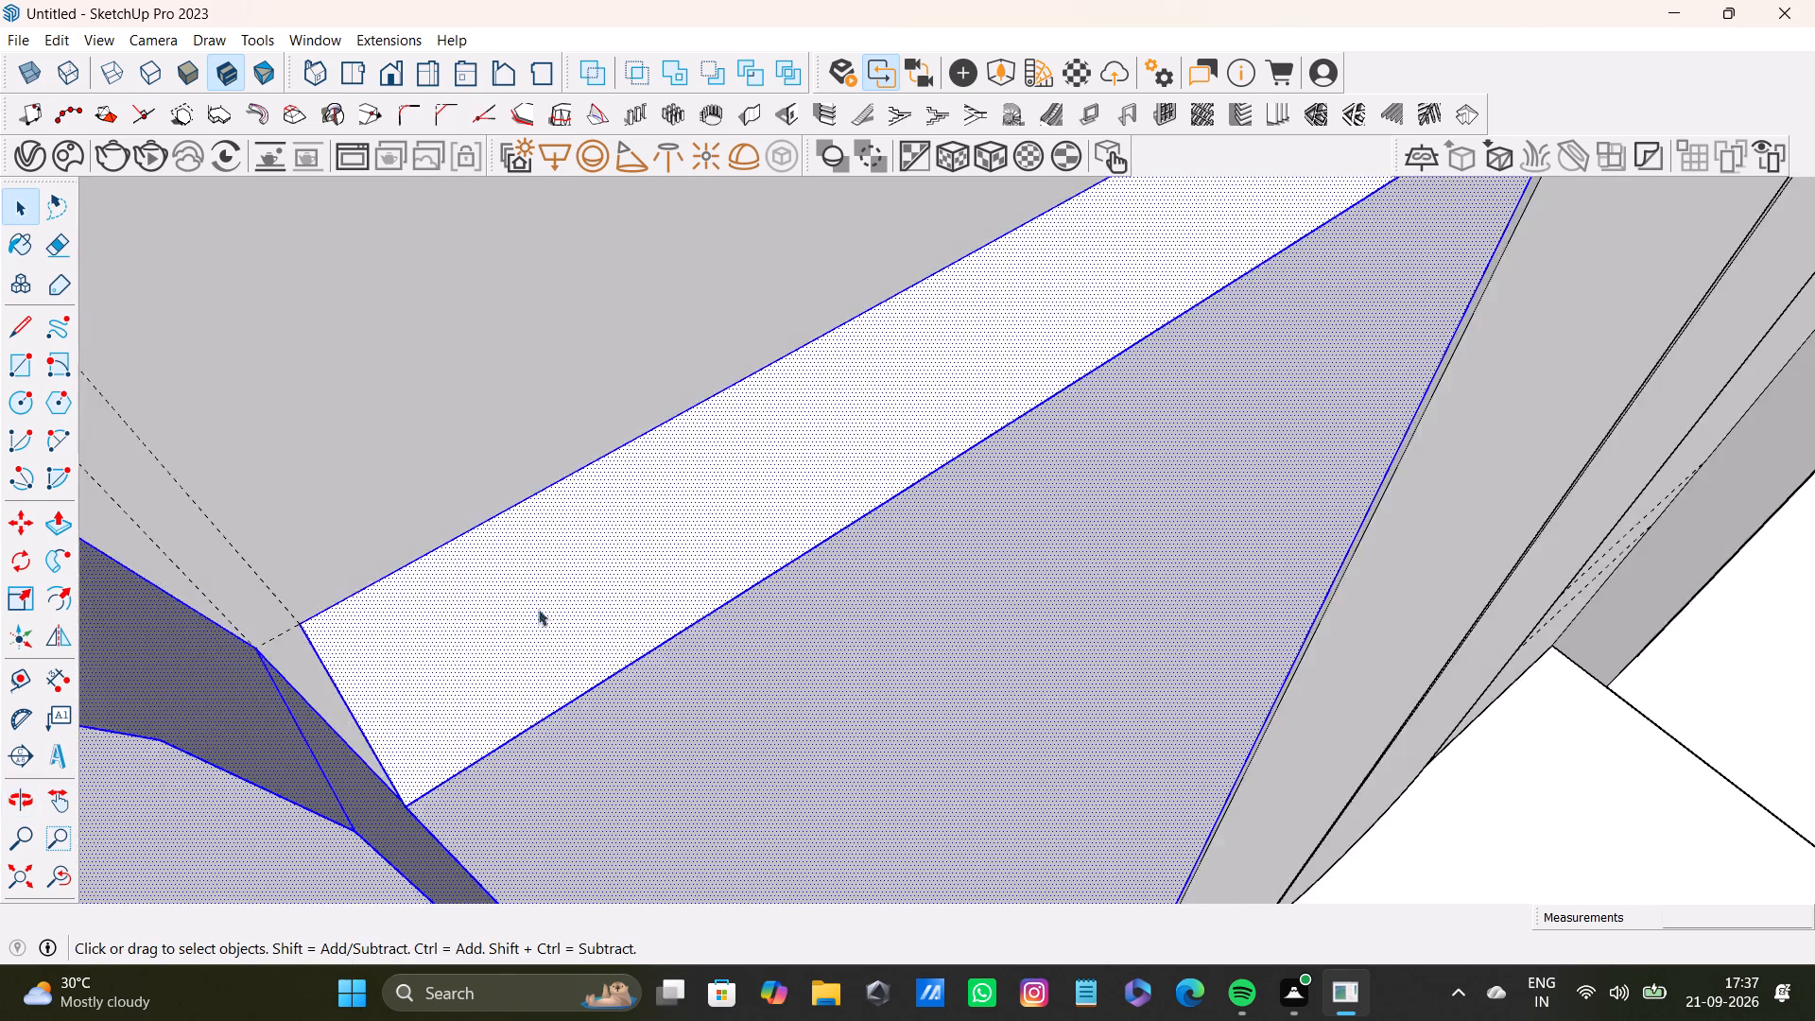
scroll(522, 614, "up", 3)
middle_click_drag(496, 648, 779, 385, "shift")
scroll(666, 536, "up", 6, "shift")
double_click(657, 612, "shift")
scroll(657, 612, "down", 8, "shift")
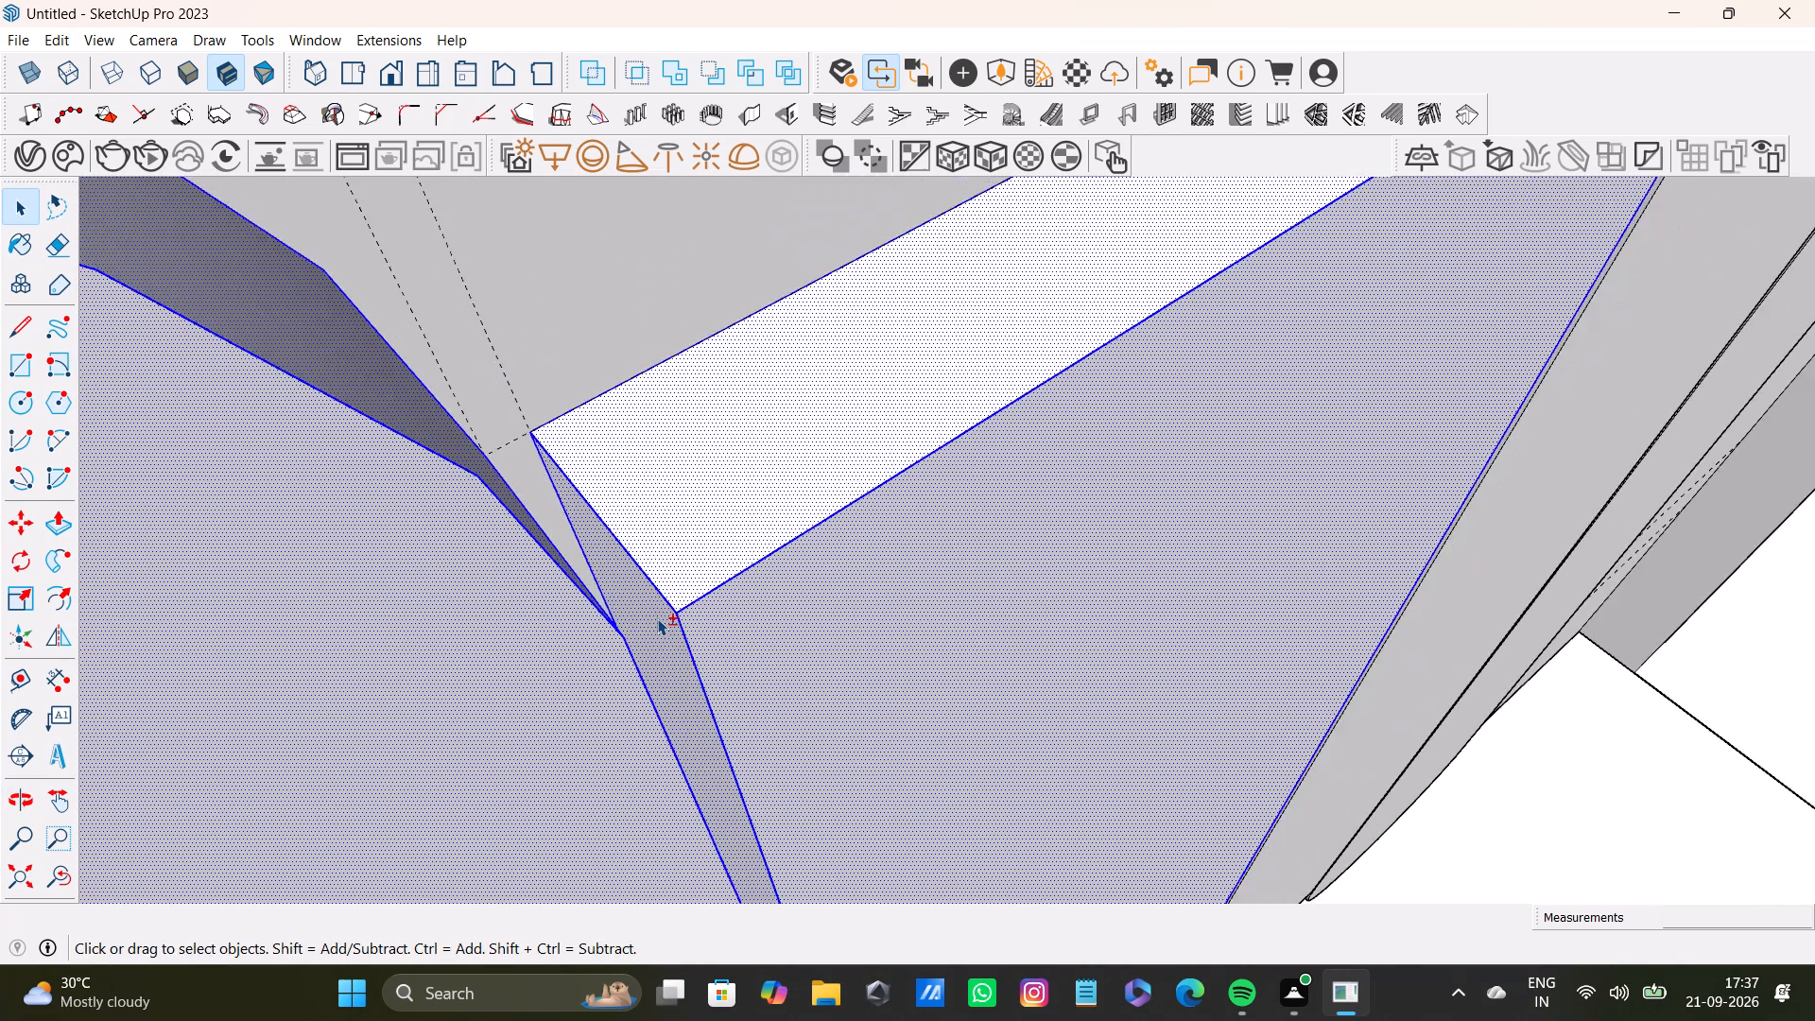
Add the rounded bottom face of the second raised panel on the adjoining wall to the selection.
scroll(657, 618, "down", 4, "shift")
middle_click_drag(1035, 652, 644, 618, "shift")
scroll(631, 621, "down", 8, "shift")
middle_click_drag(749, 724, 633, 334, "shift")
scroll(762, 596, "down", 2, "shift")
middle_click_drag(748, 622, 742, 587, "shift")
scroll(755, 719, "up", 7, "shift")
middle_click_drag(732, 867, 705, 595, "shift")
scroll(665, 555, "up", 7, "shift")
middle_click_drag(605, 555, 559, 275)
scroll(583, 339, "up", 4)
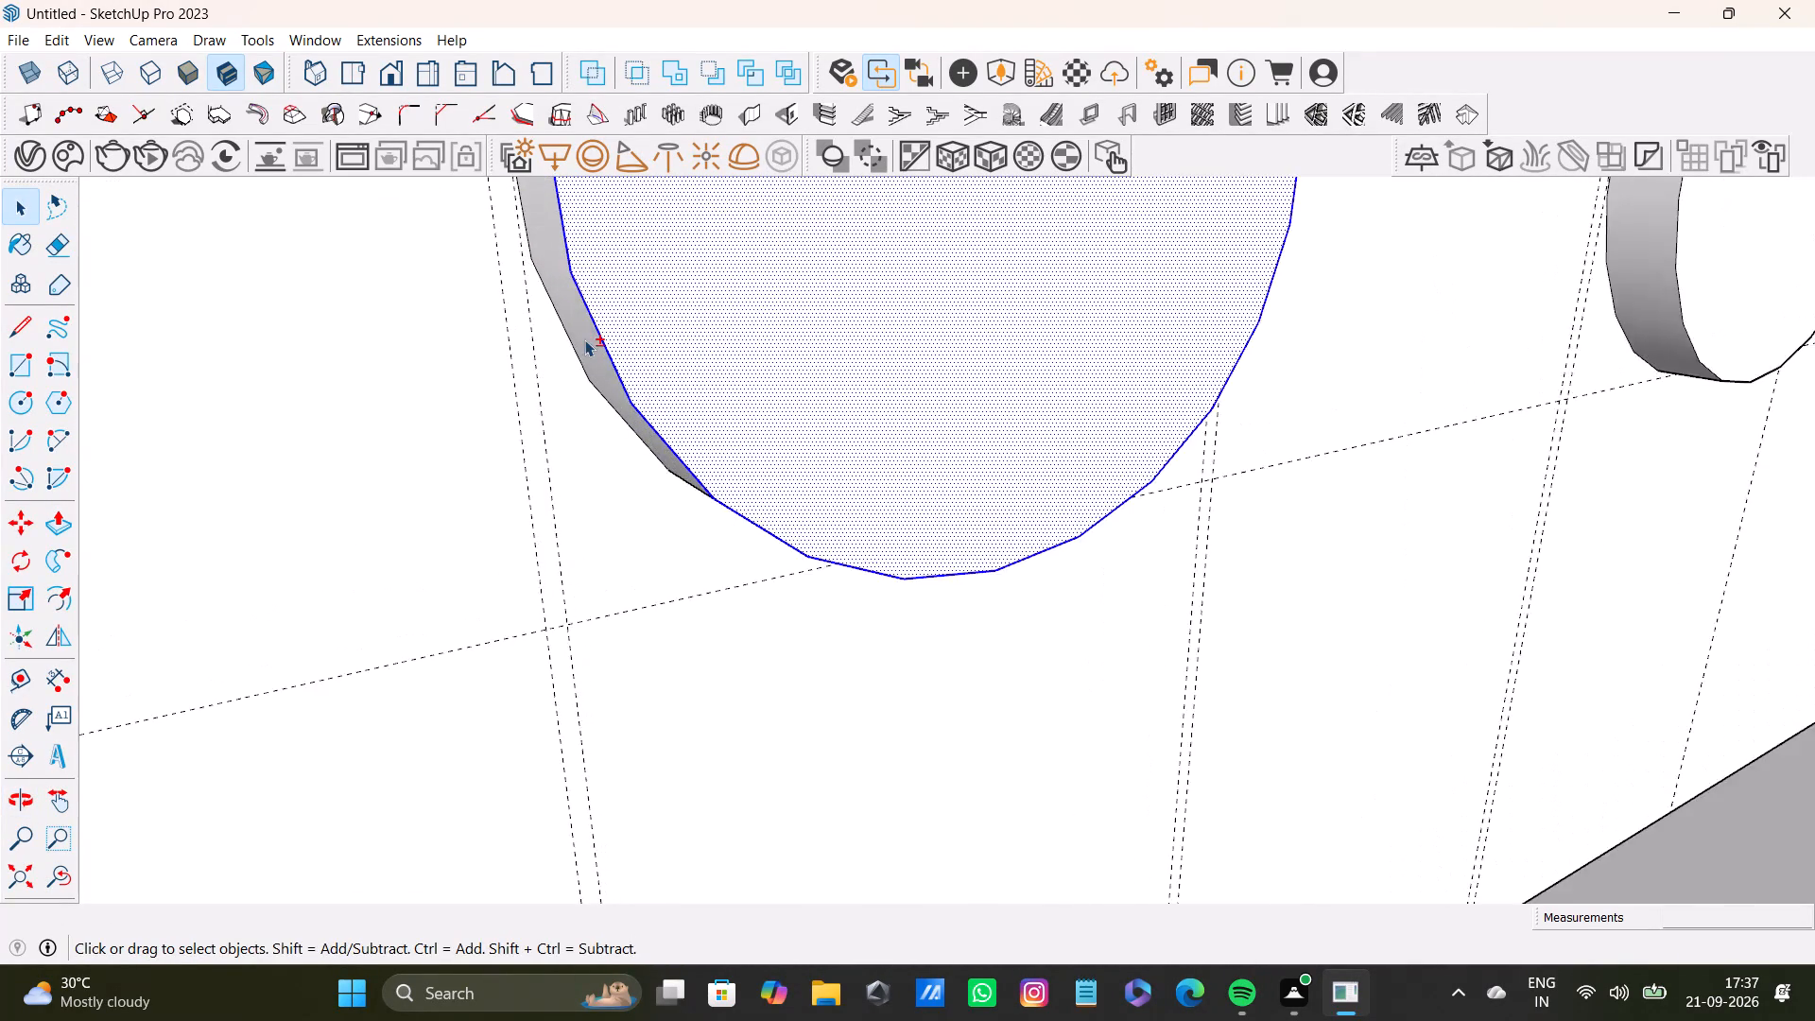
scroll(584, 339, "up", 3)
left_click(603, 343, "shift")
Add the rounded top, front face and side face towards the second panel of the adjoining wall's third raised panel to the selection.
scroll(671, 382, "down", 4, "shift")
middle_click_drag(905, 362, 894, 711, "shift")
scroll(885, 684, "down", 3, "shift")
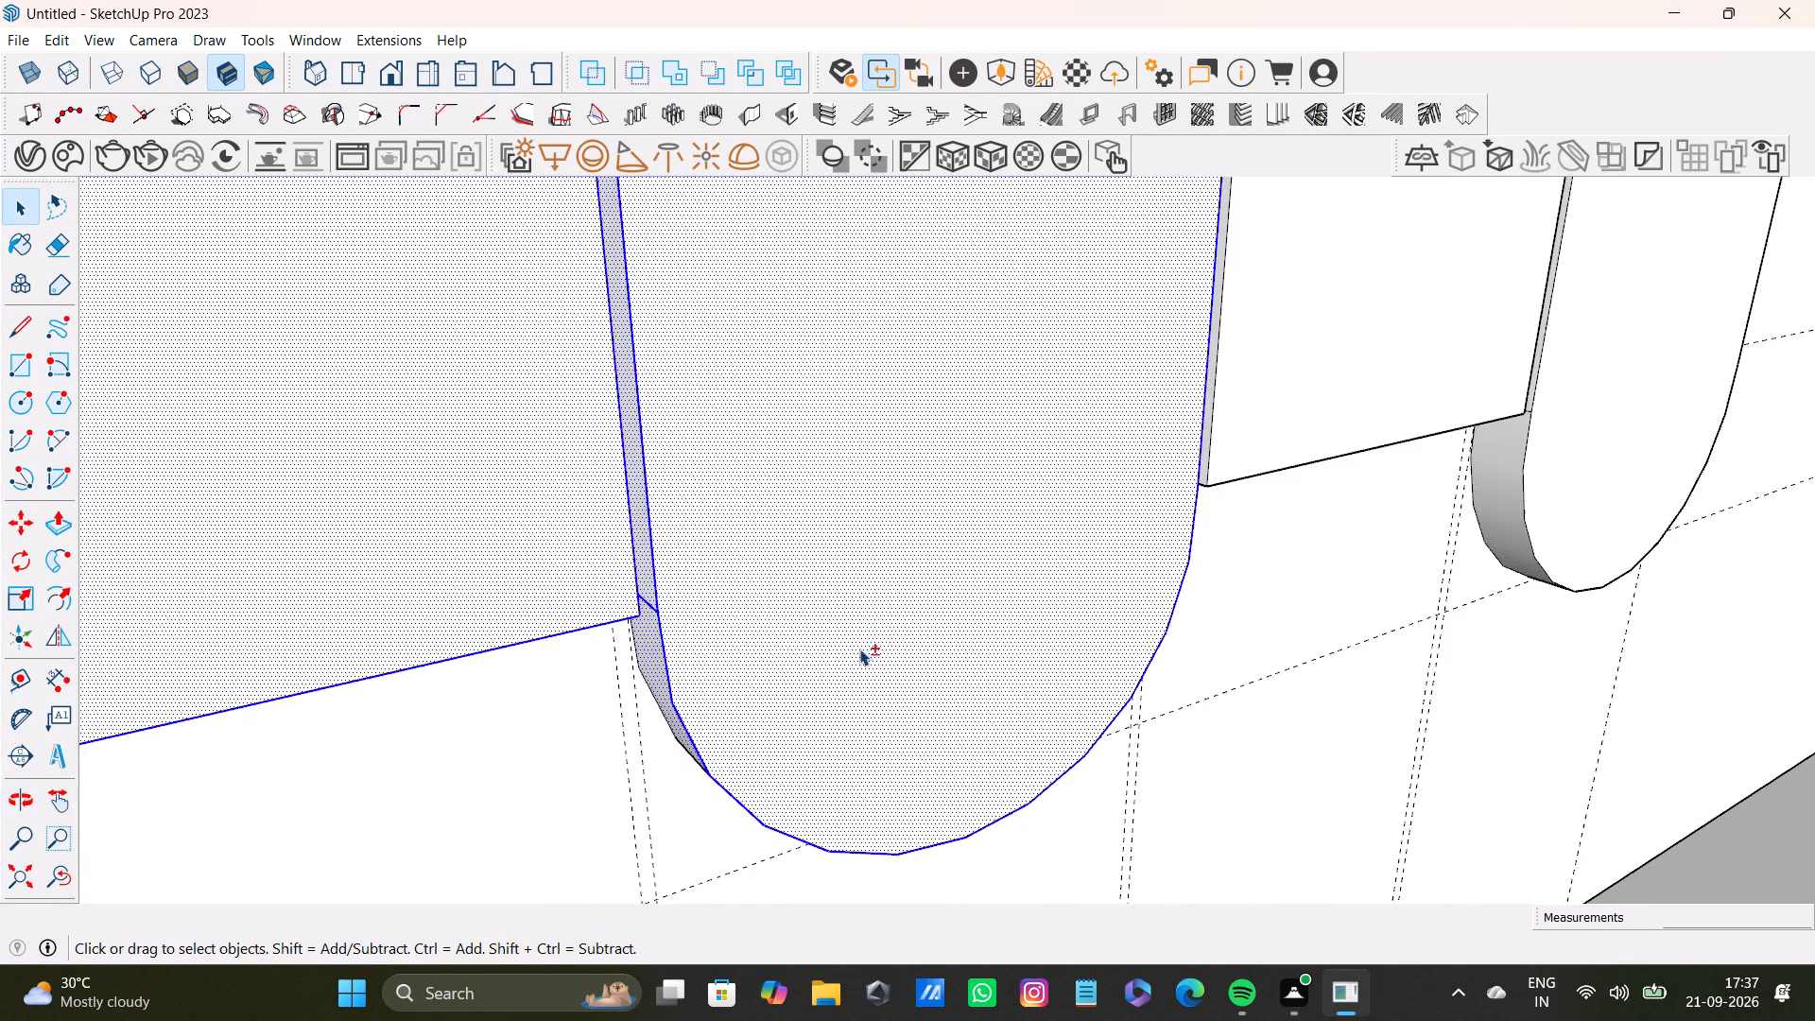
scroll(859, 649, "down", 3, "shift")
middle_click_drag(912, 549, 887, 791, "shift")
scroll(887, 734, "down", 11, "shift")
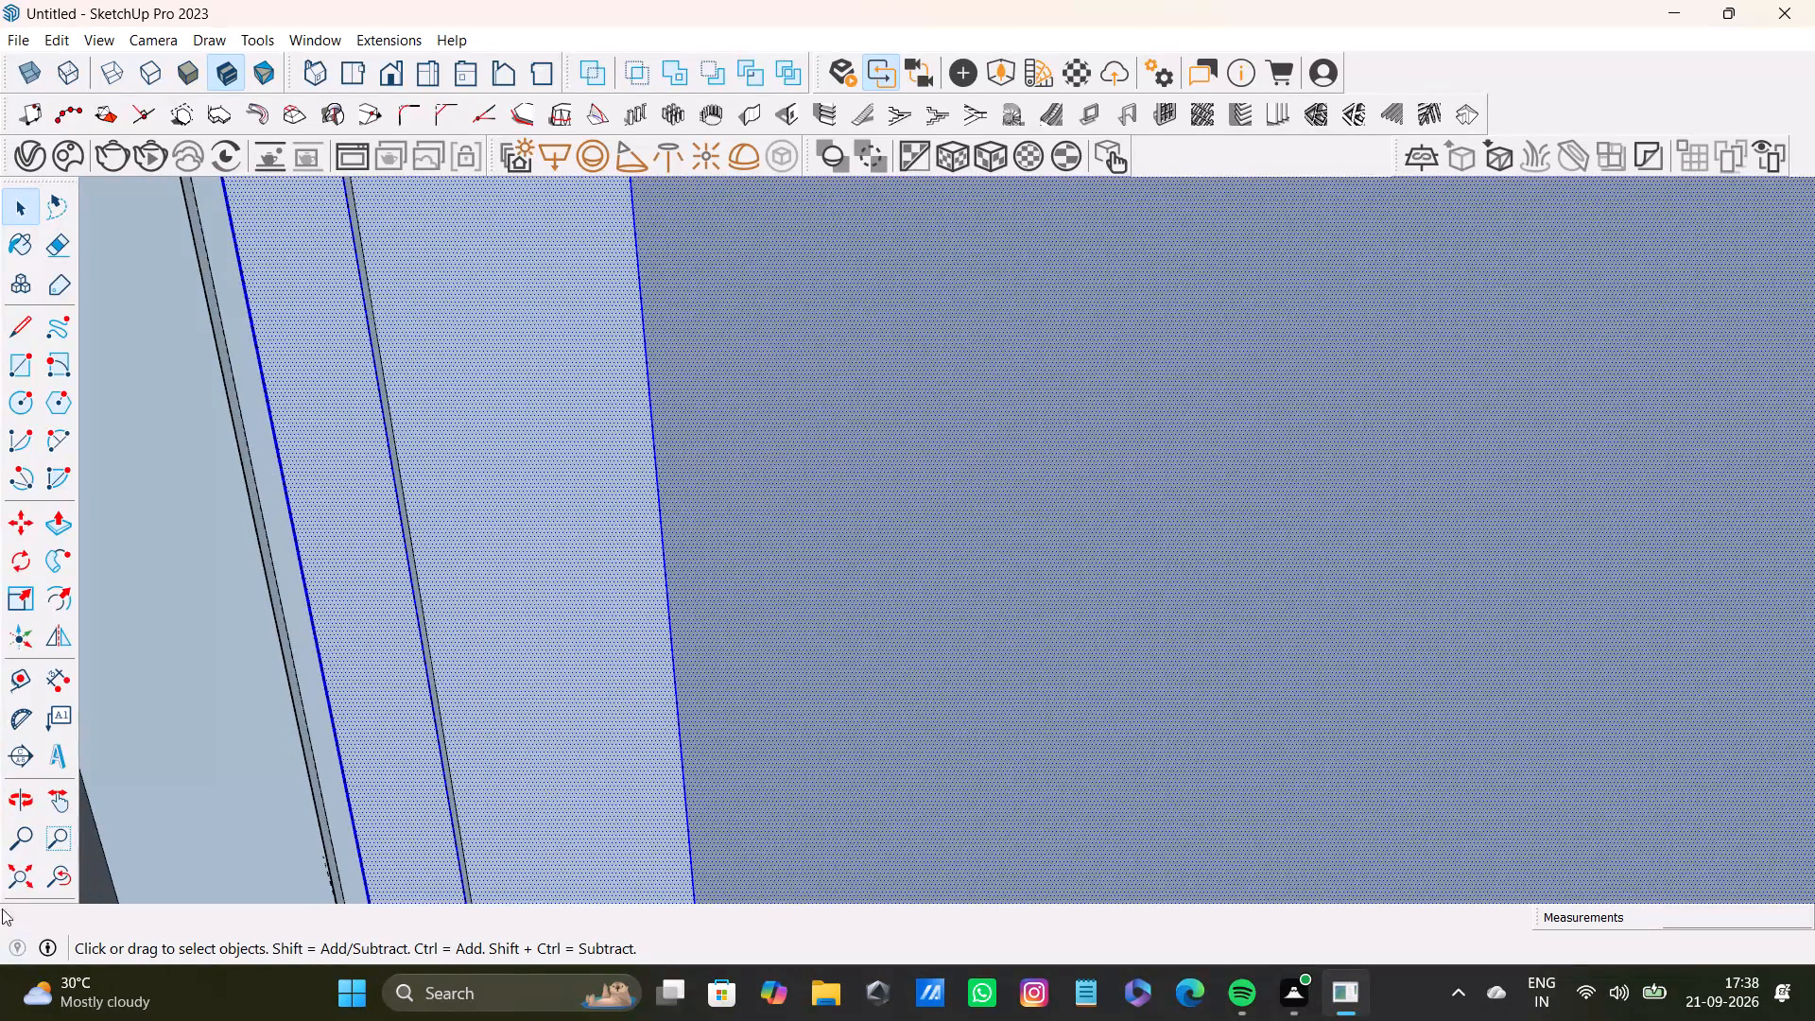
left_click(43, 877, "shift")
middle_click_drag(1299, 529, 1162, 1008, "shift")
scroll(972, 710, "down", 3, "shift")
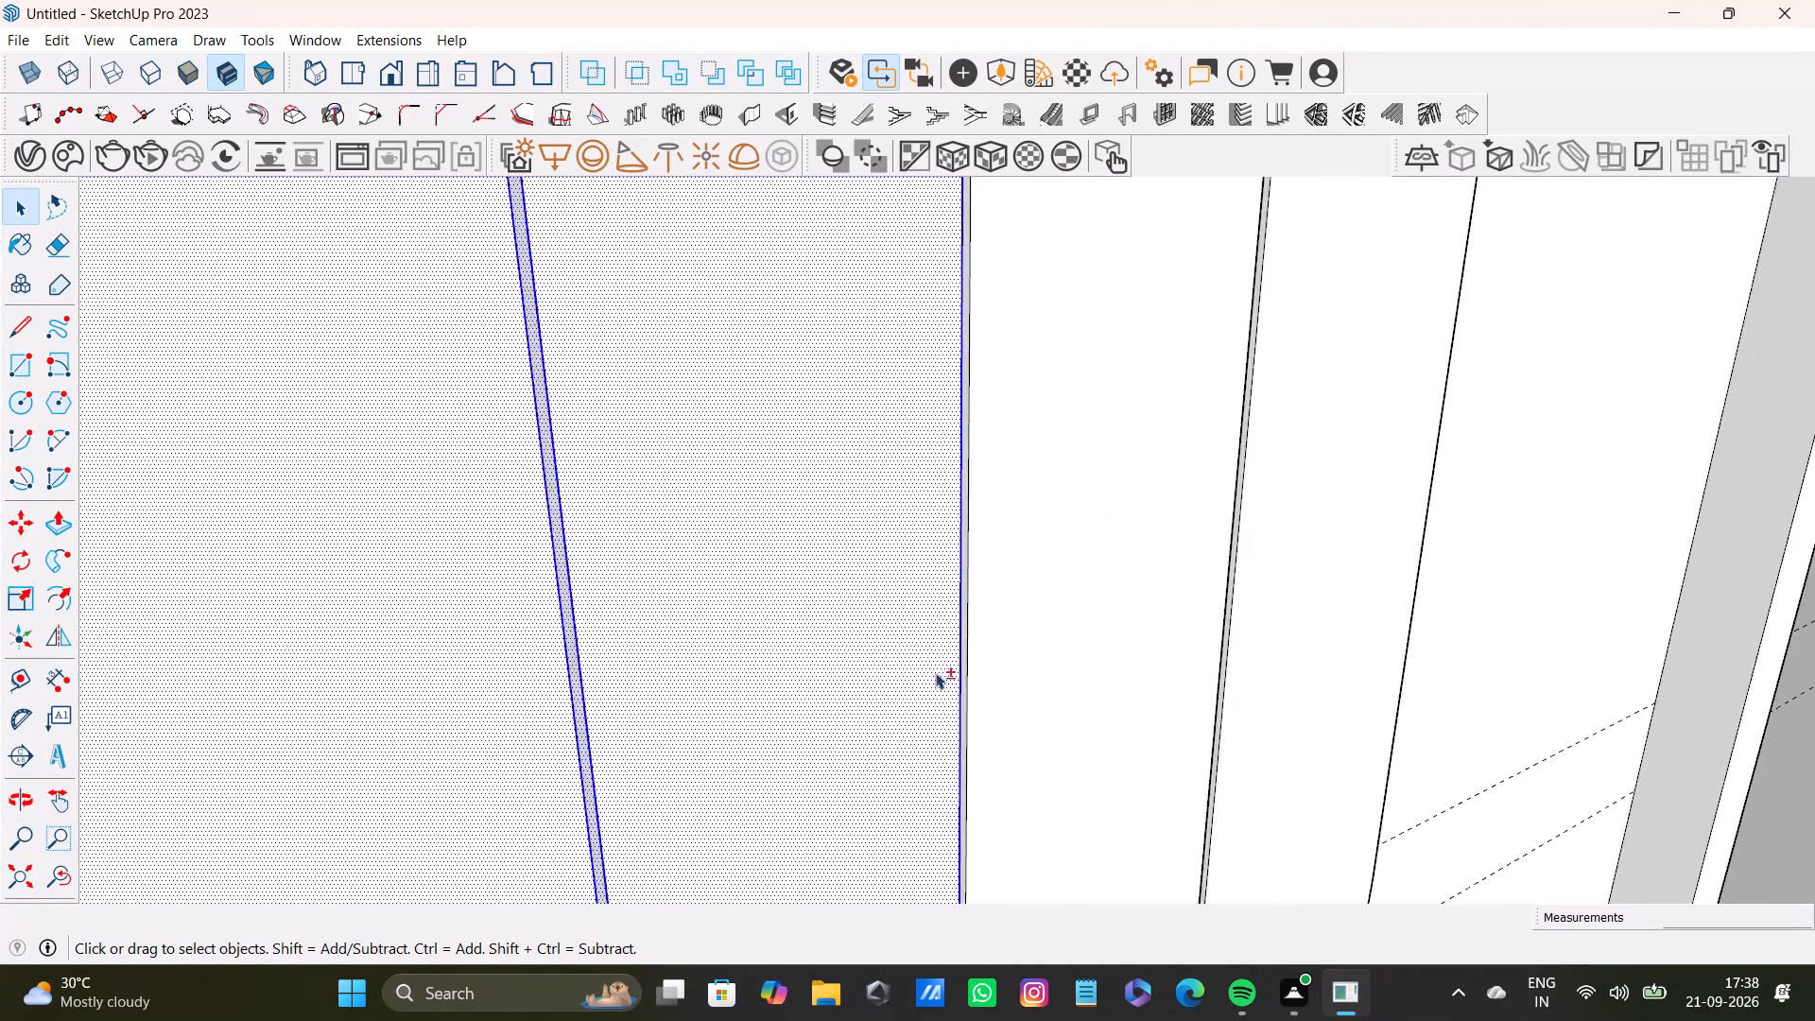
scroll(935, 672, "down", 3, "shift")
middle_click_drag(945, 496, 930, 842, "shift")
middle_click_drag(947, 496, 909, 845, "shift")
scroll(921, 592, "up", 2, "shift")
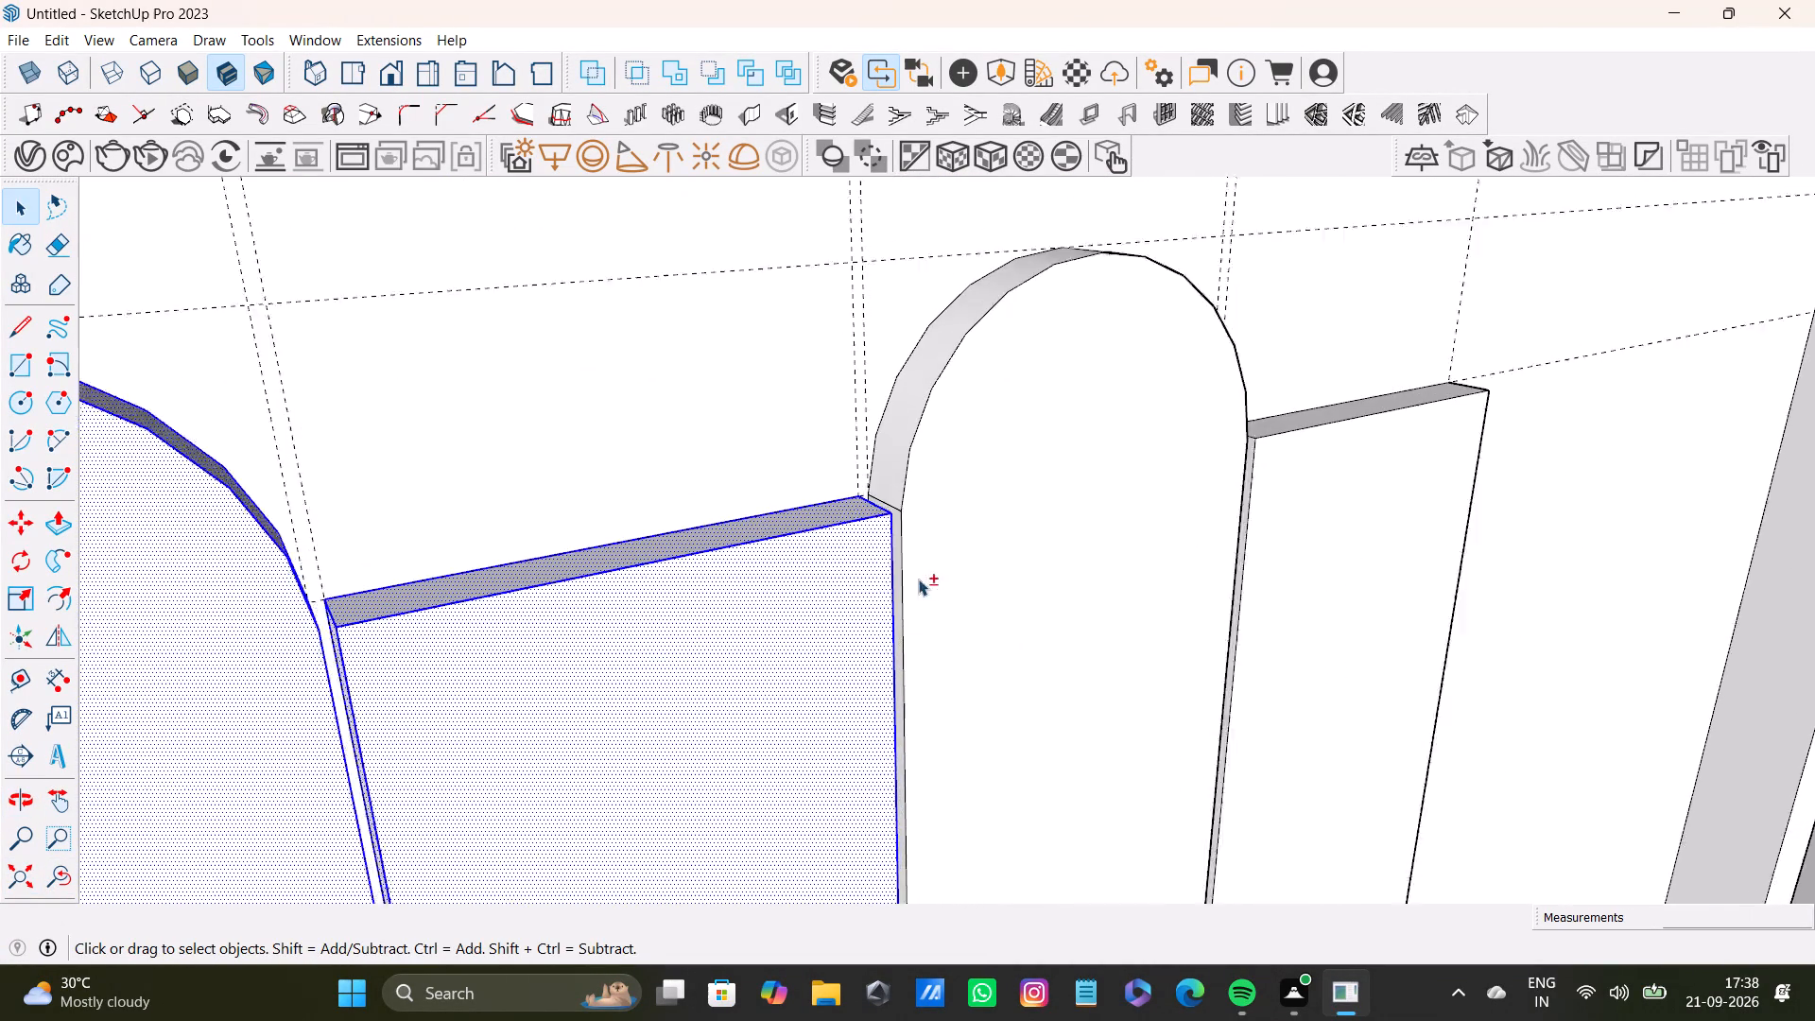
scroll(918, 579, "up", 8, "shift")
double_click(882, 440, "shift")
double_click(935, 472, "shift")
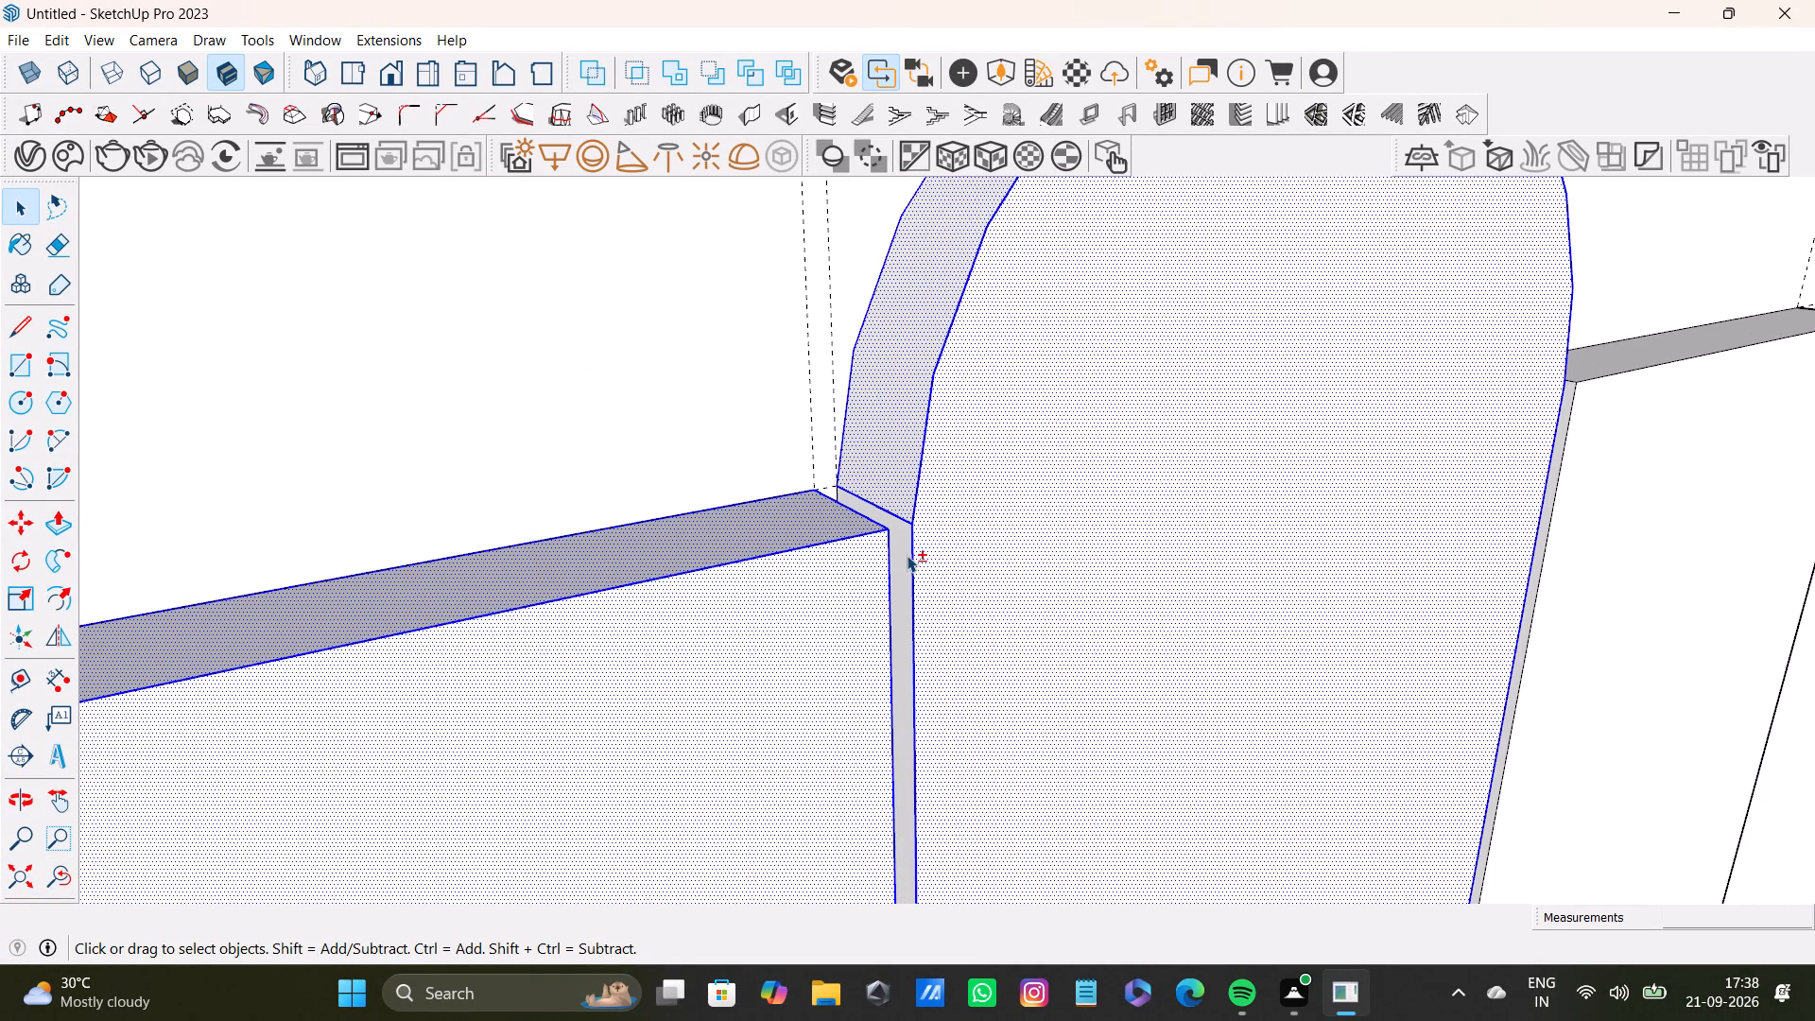
double_click(907, 555, "shift")
Add the third raised panel's narrow side face towards the fourth panel on the adjoining wall to the selection.
scroll(909, 554, "down", 4, "shift")
middle_click_drag(1378, 545, 604, 637)
scroll(935, 600, "down", 3)
middle_click_drag(978, 625, 938, 446, "shift")
scroll(986, 548, "up", 2, "shift")
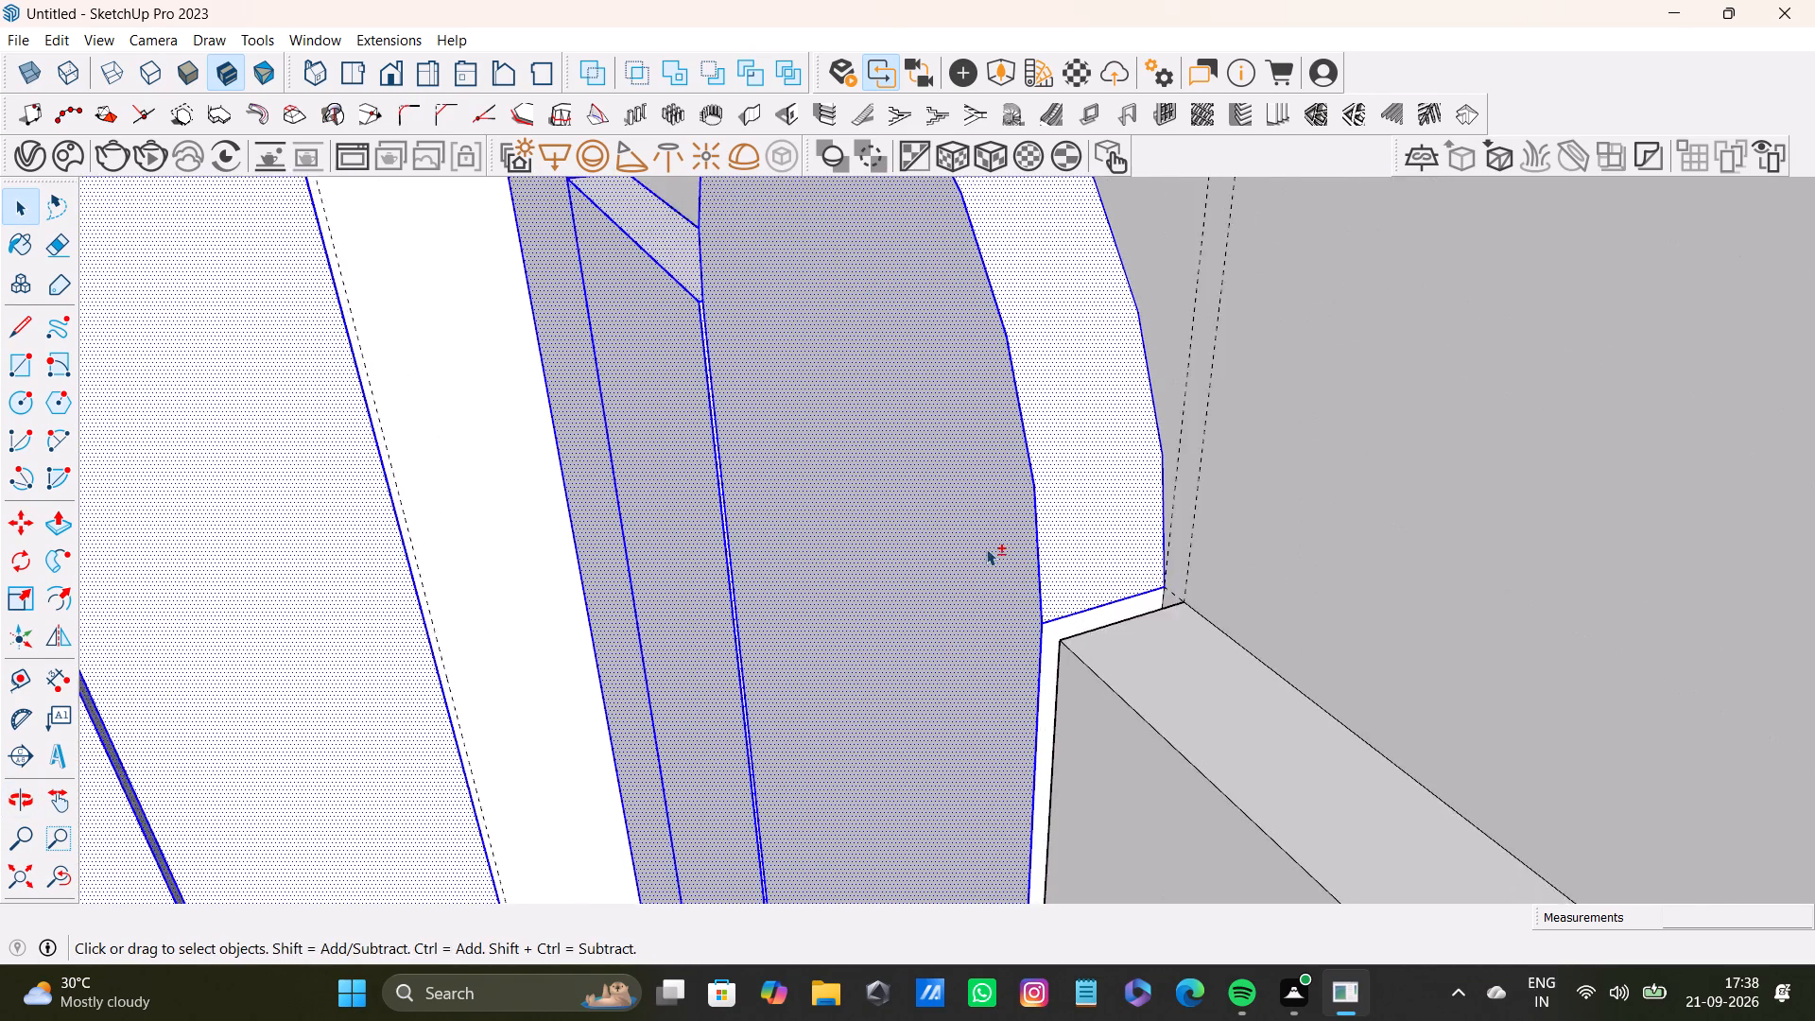
scroll(986, 548, "up", 10, "shift")
double_click(1089, 641, "shift")
Add the flat bottom faces of the third and first raised panels on the adjoining wall to the selection.
scroll(1088, 645, "down", 4, "shift")
middle_click_drag(1042, 753, 1146, 258, "shift")
scroll(1110, 319, "down", 2, "shift")
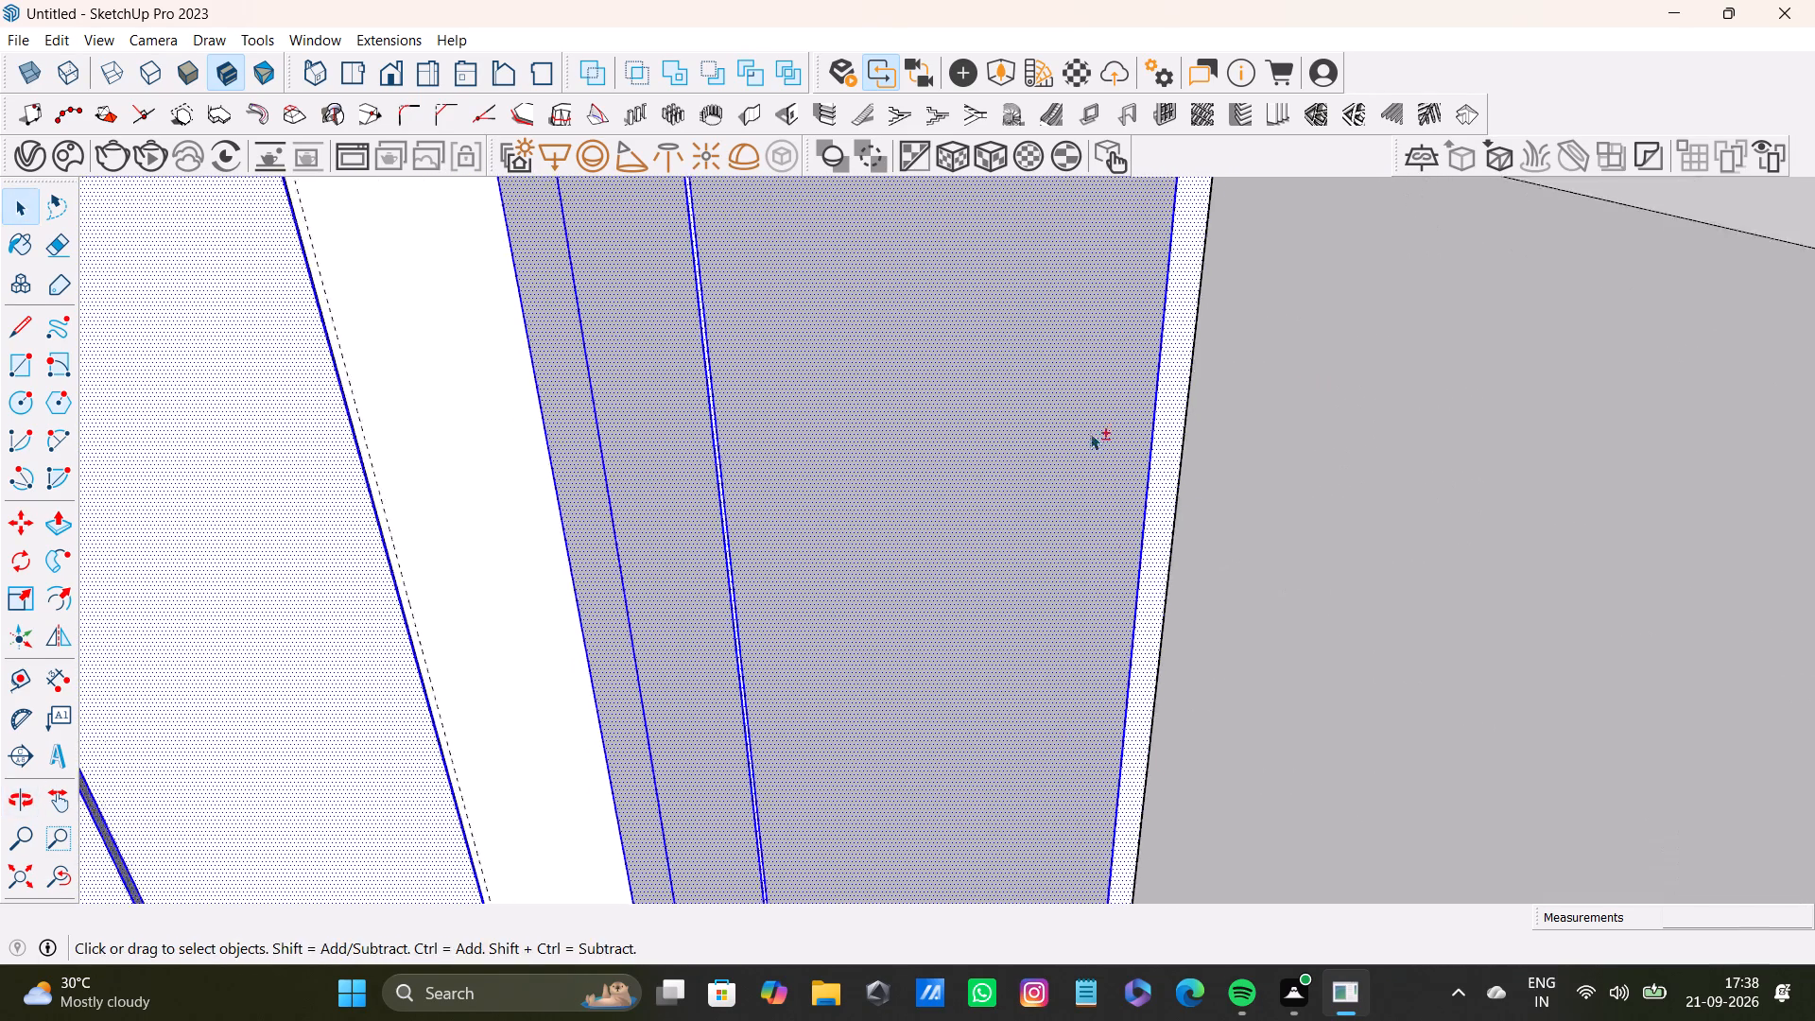
scroll(1090, 433, "down", 1, "shift")
middle_click_drag(1090, 593, 1137, 326, "shift")
scroll(1142, 571, "down", 3, "shift")
middle_click_drag(1121, 671, 1148, 297, "shift")
middle_click_drag(1056, 760, 1052, 292, "shift")
scroll(1051, 597, "up", 2, "shift")
middle_click_drag(1032, 658, 1003, 254, "shift")
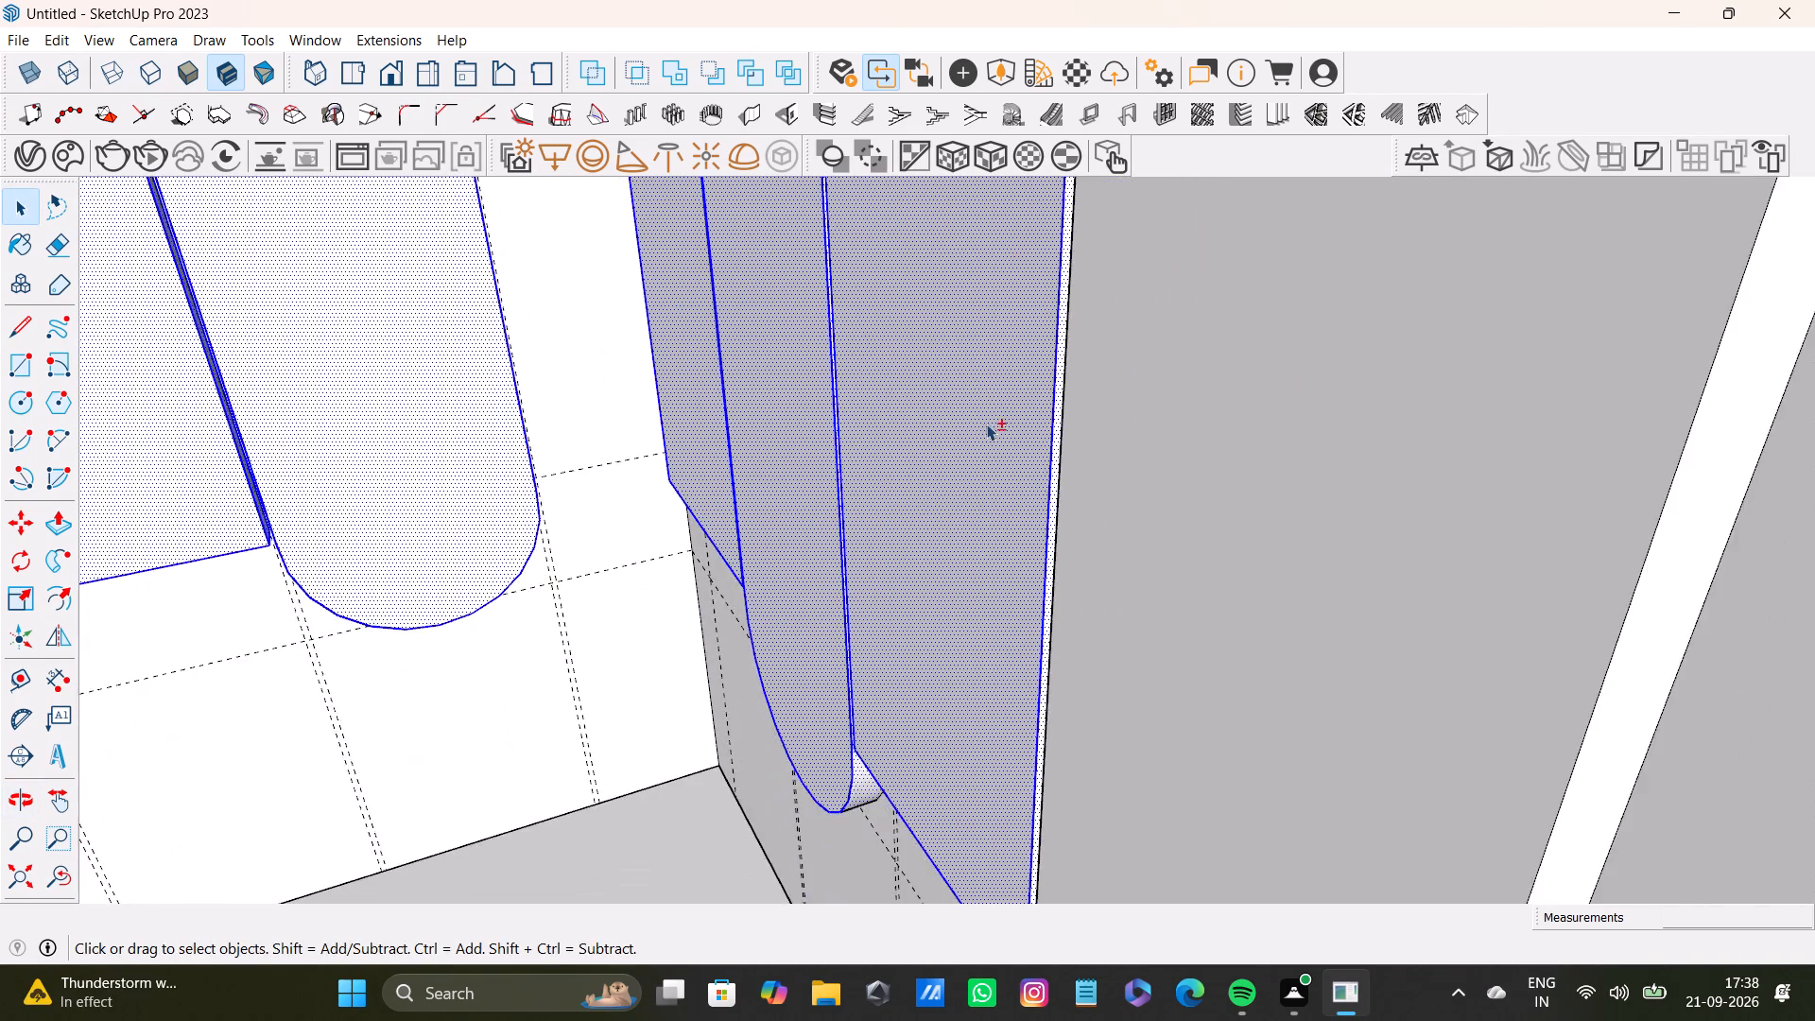
scroll(984, 527, "up", 3, "shift")
middle_click_drag(965, 639, 995, 313, "shift")
middle_click_drag(925, 695, 1078, 585, "shift")
middle_click_drag(1099, 602, 1436, 478)
middle_click_drag(1357, 373, 1286, 466, "shift")
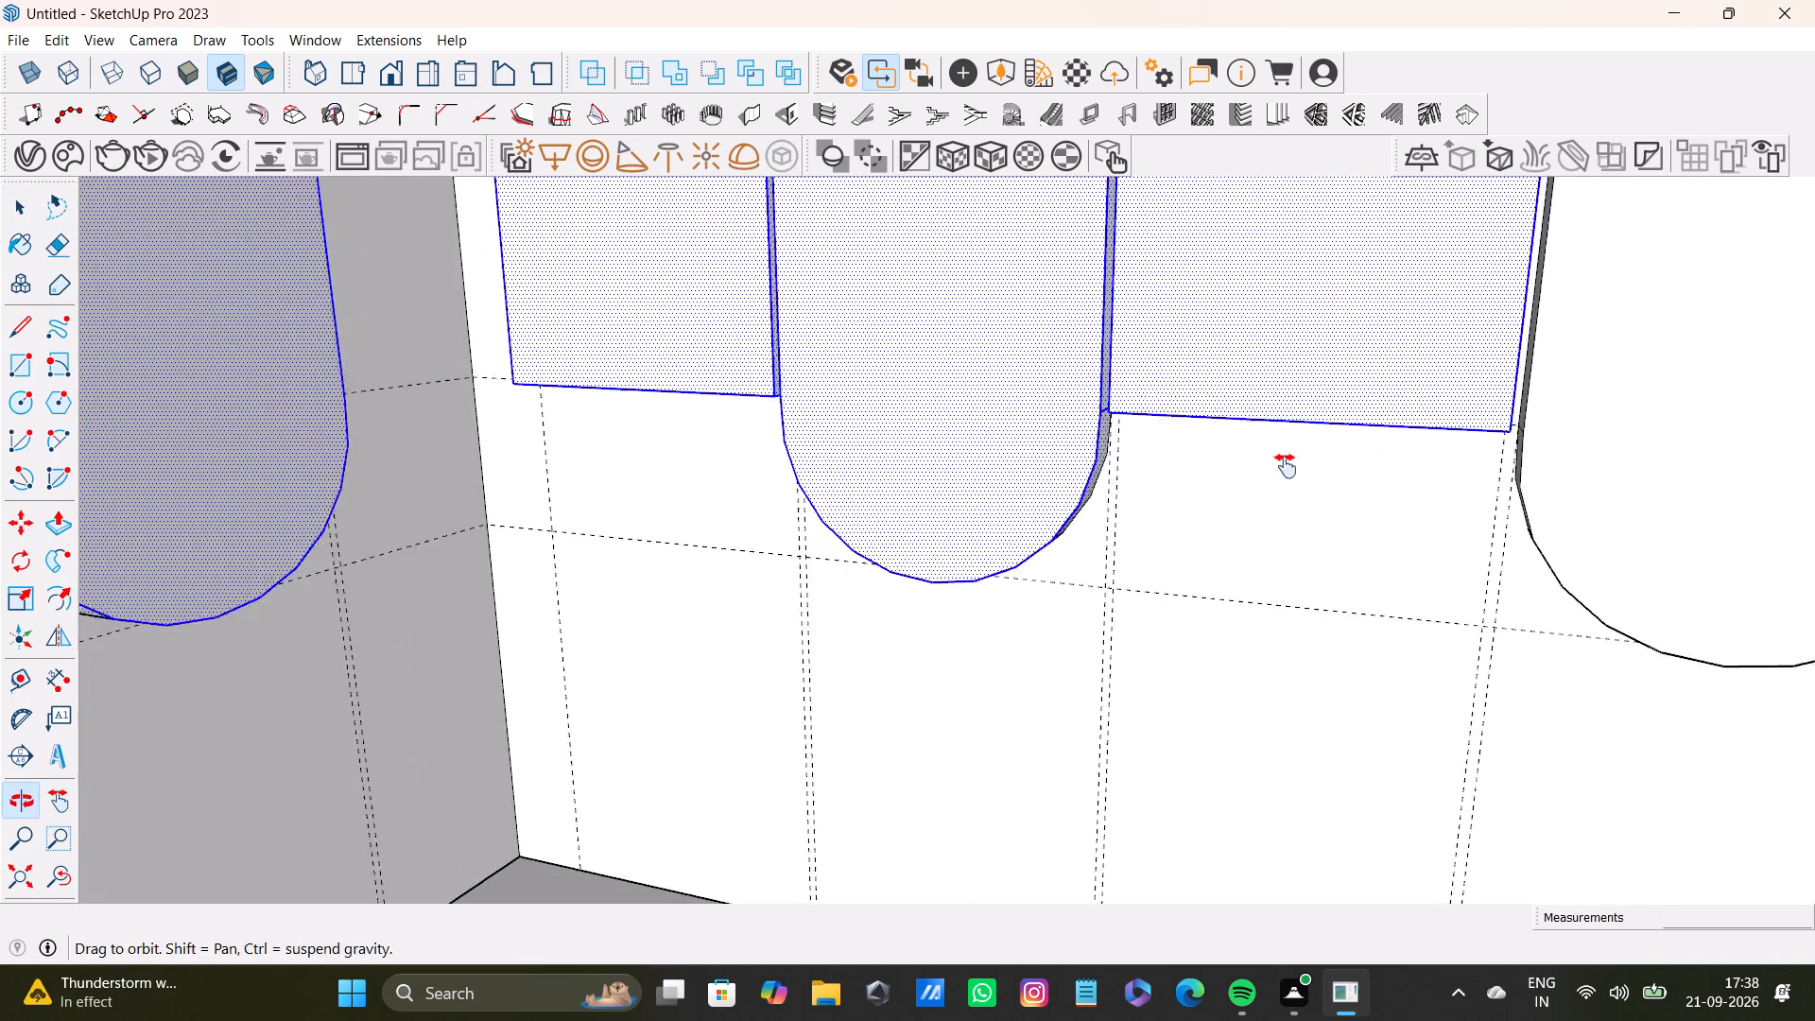
middle_click_drag(1286, 466, 1245, 552, "shift")
middle_click_drag(1229, 594, 1277, 253)
scroll(1260, 454, "up", 6)
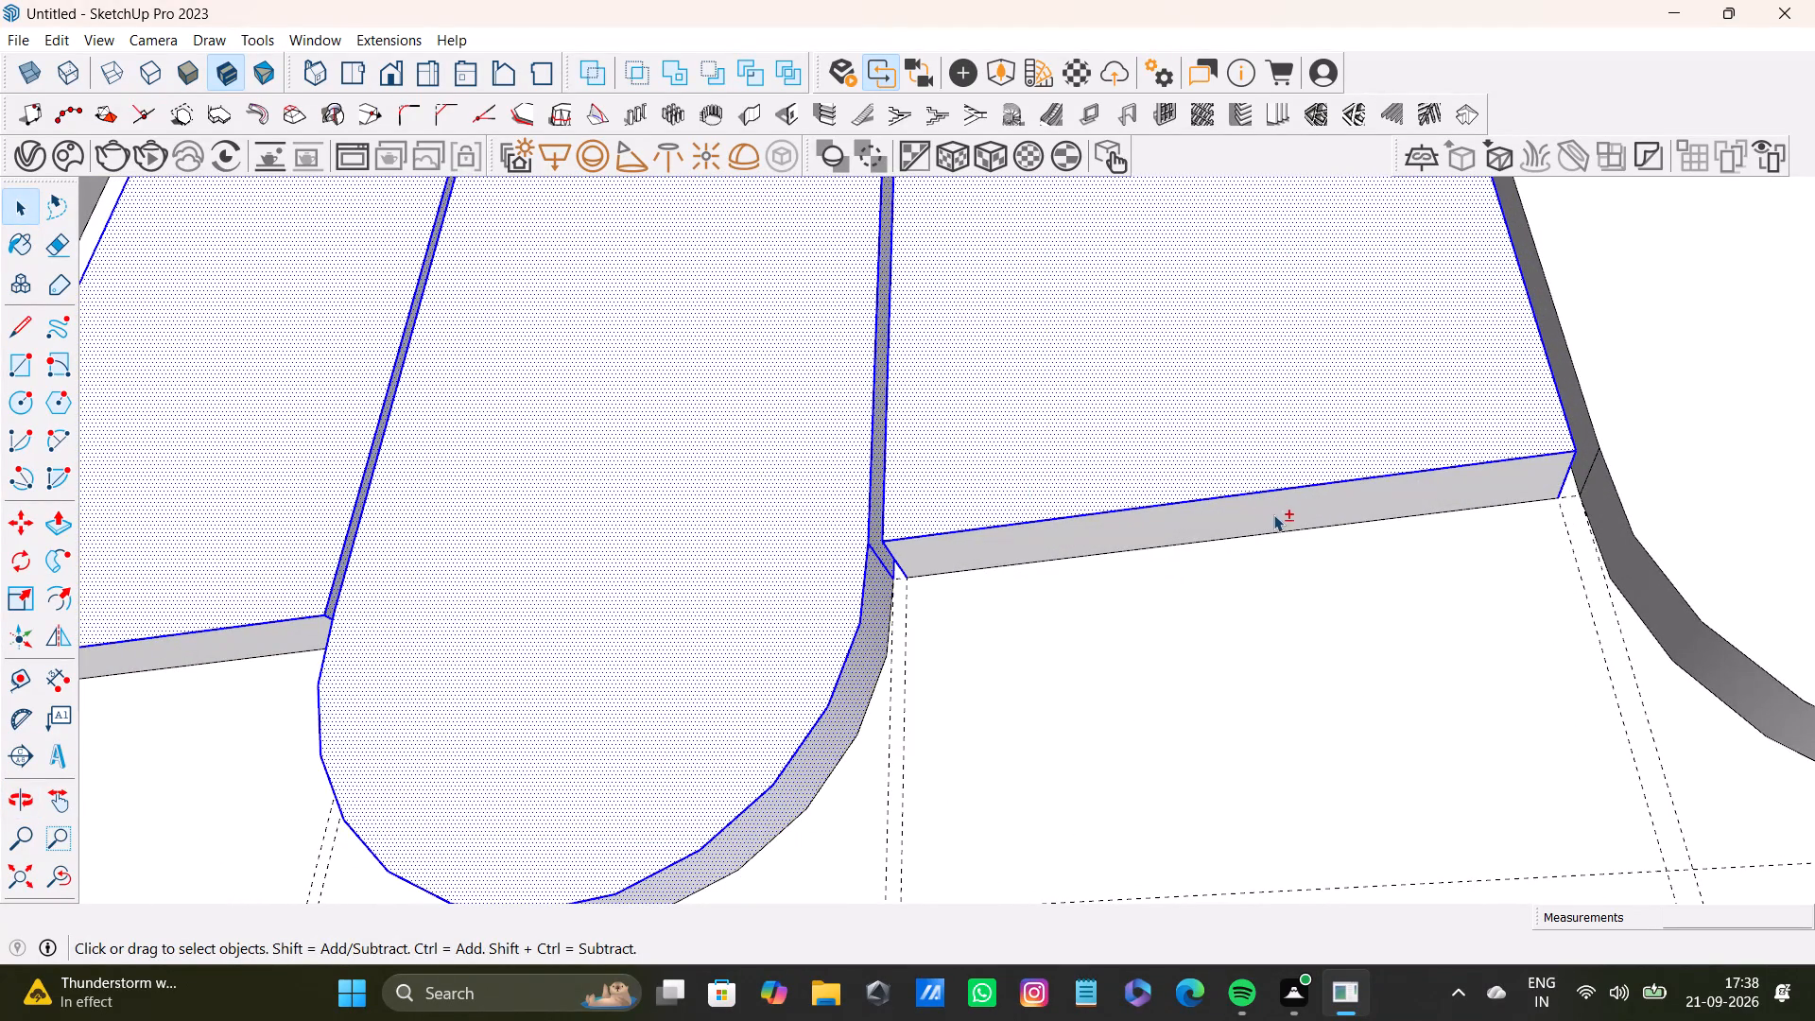
double_click(1273, 514, "shift")
middle_click_drag(876, 550, 1359, 539, "shift")
scroll(472, 691, "up", 2, "shift")
double_click(785, 609, "shift")
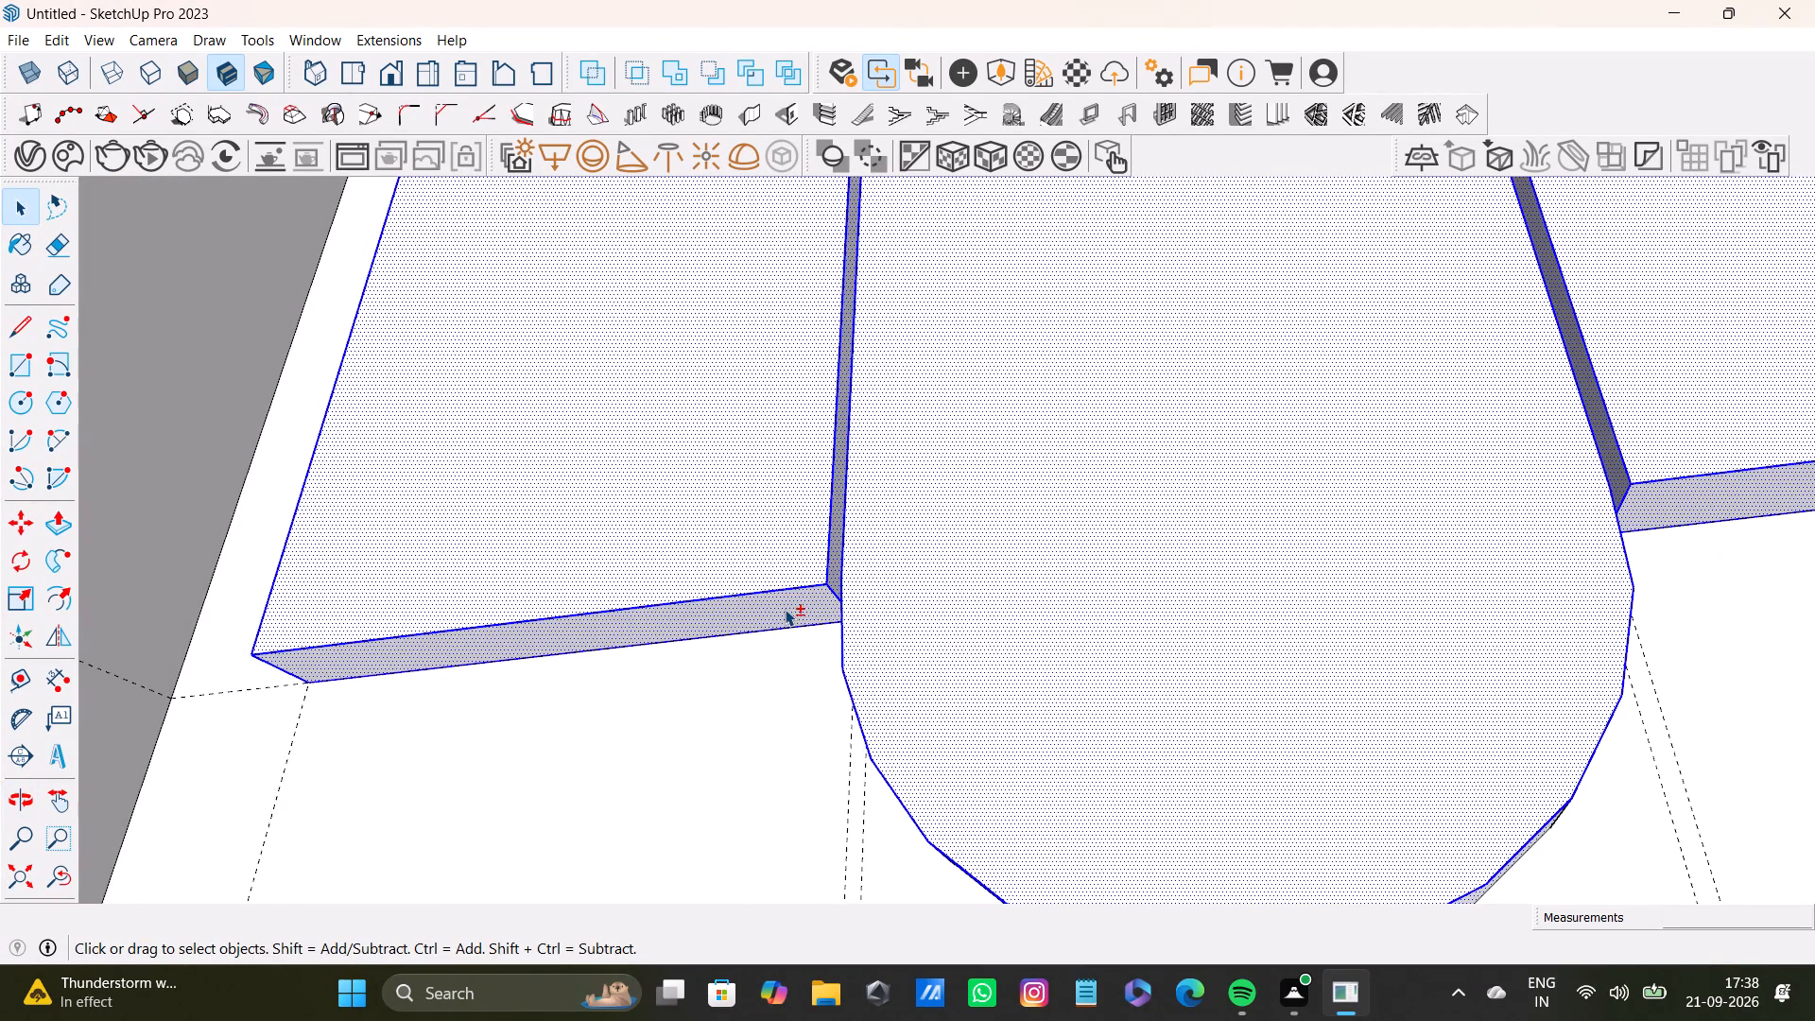
Add the front face, rounded bottom and gap-side face of the fourth raised panel on the adjoining wall to the selection.
middle_click_drag(1706, 461, 692, 608, "shift")
middle_click_drag(1374, 590, 1071, 573, "shift")
scroll(1177, 682, "up", 3, "shift")
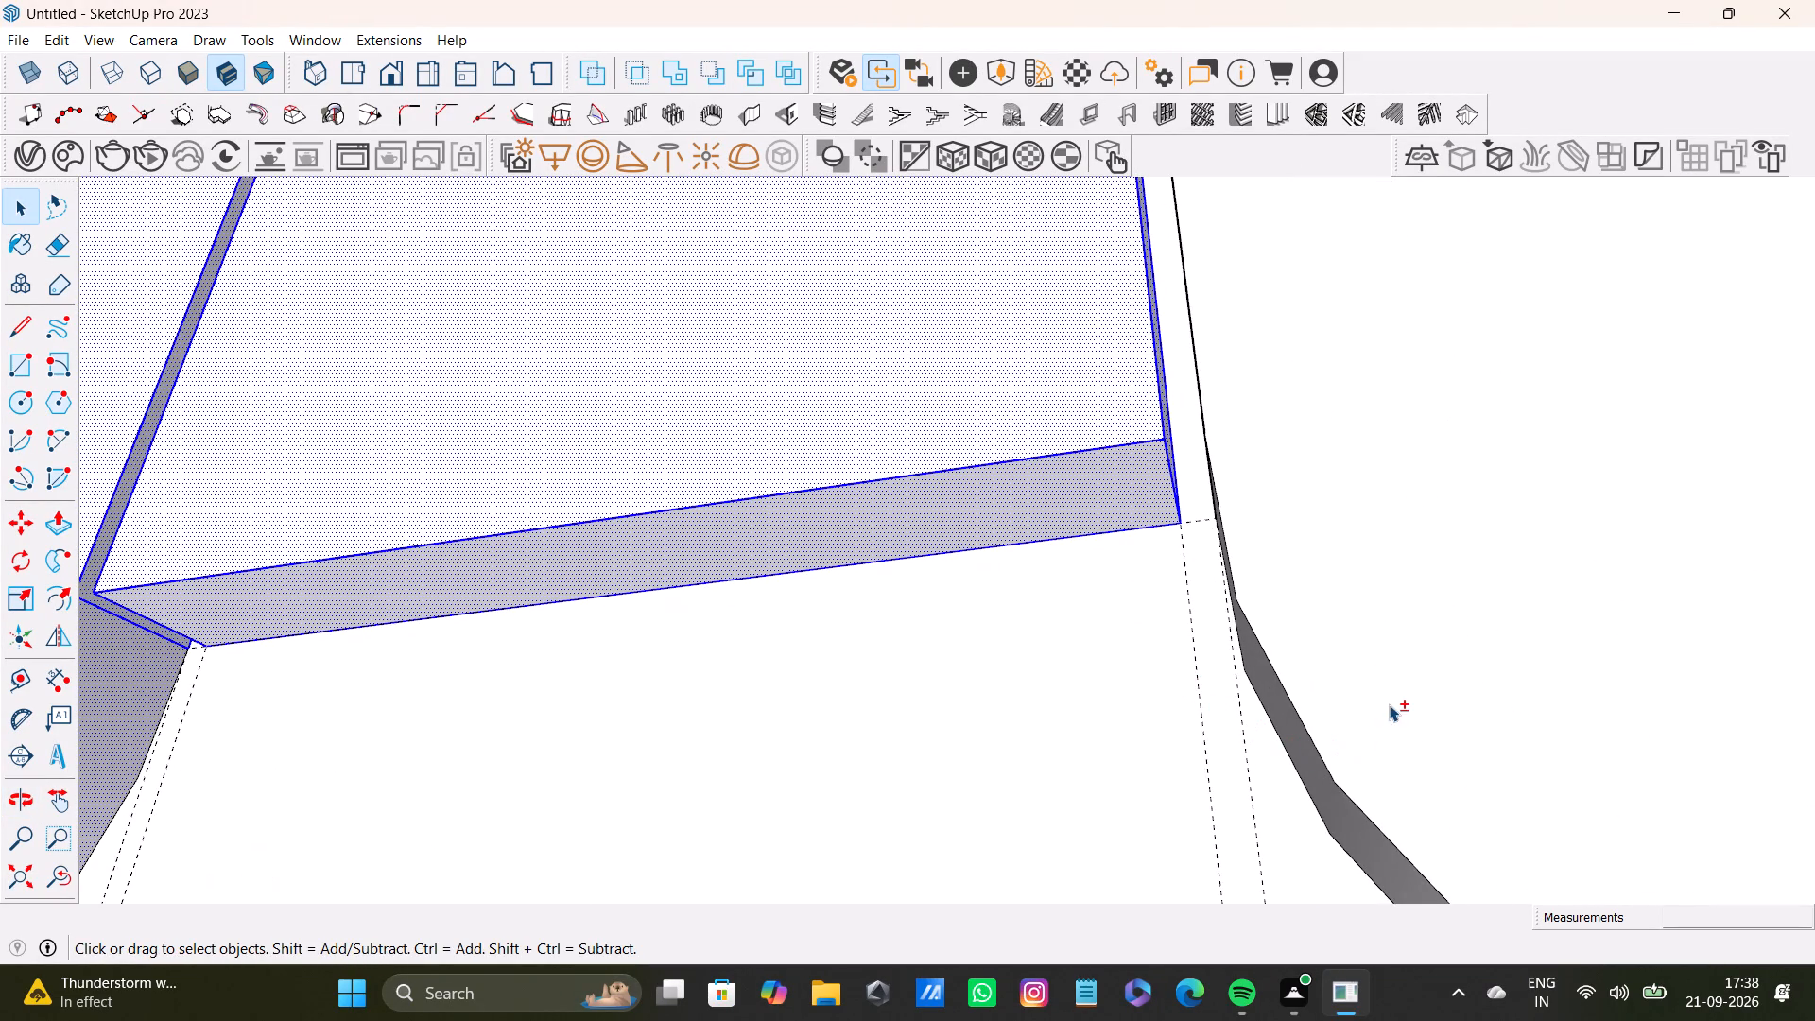
double_click(1390, 701, "shift")
double_click(1326, 774, "shift")
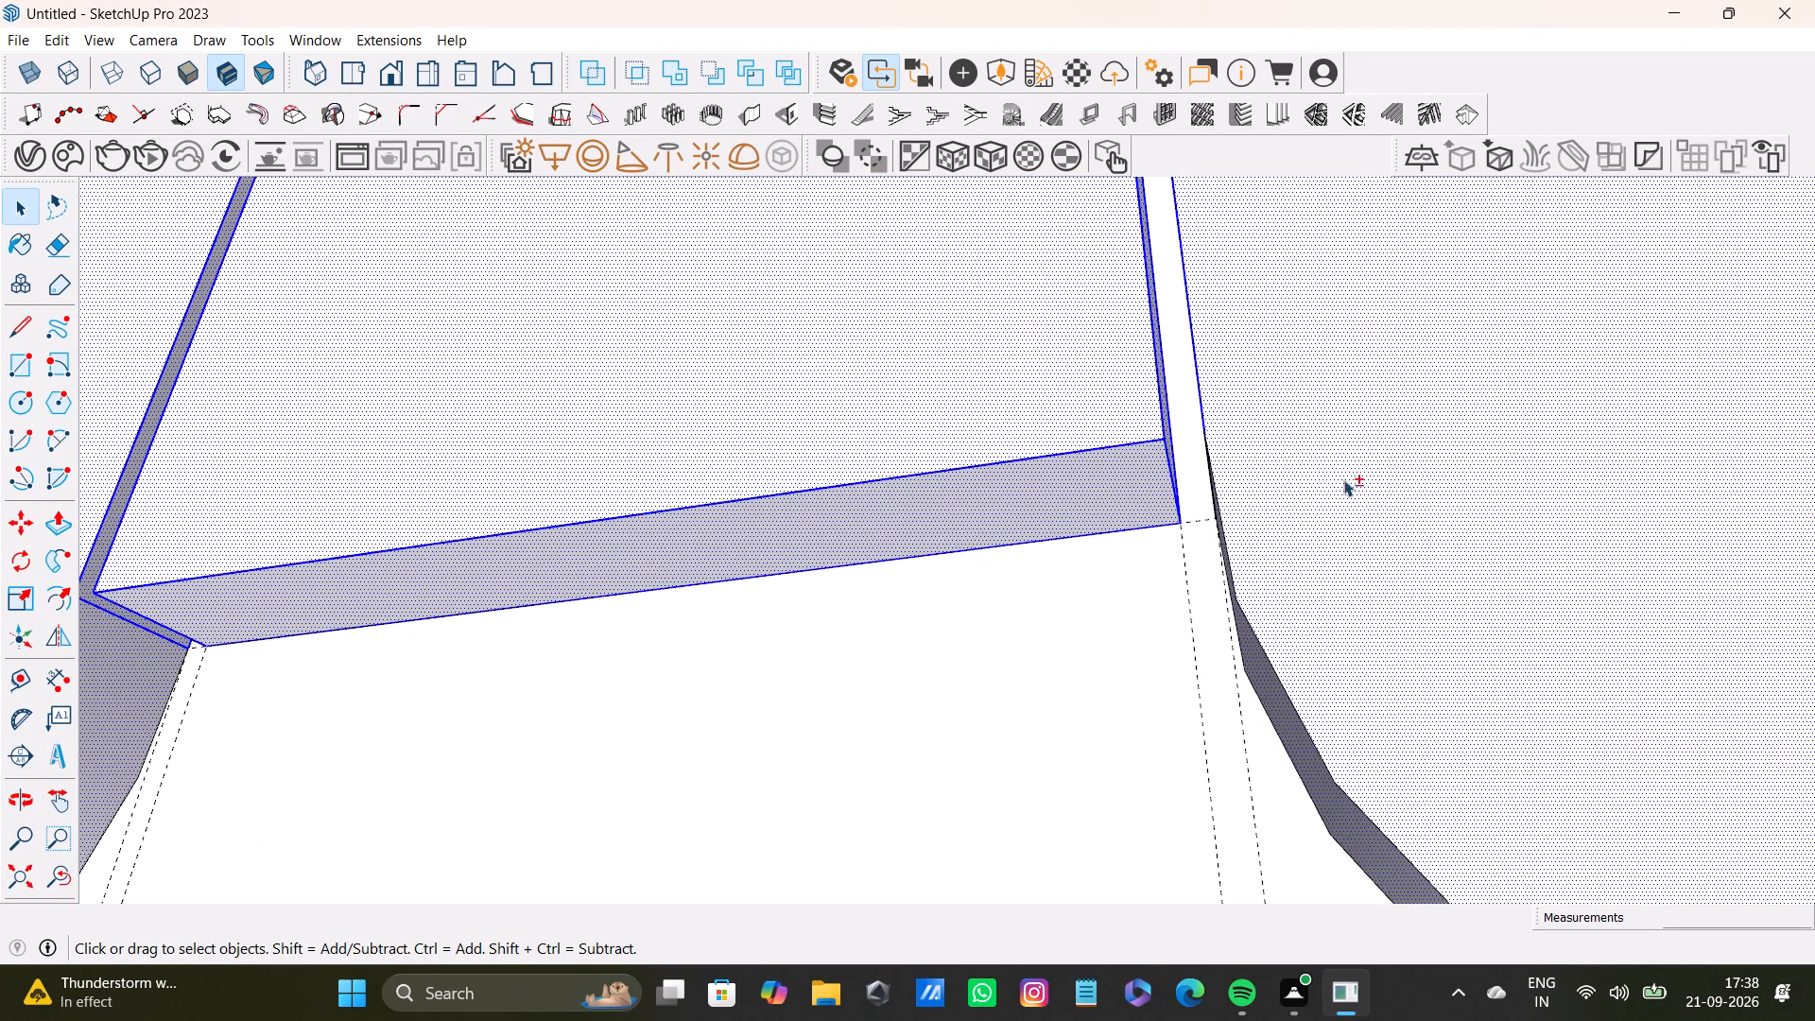
middle_click_drag(1343, 477, 1396, 683, "shift")
middle_click_drag(1273, 640, 1493, 735)
scroll(1307, 622, "up", 3, "shift")
double_click(1160, 577, "shift")
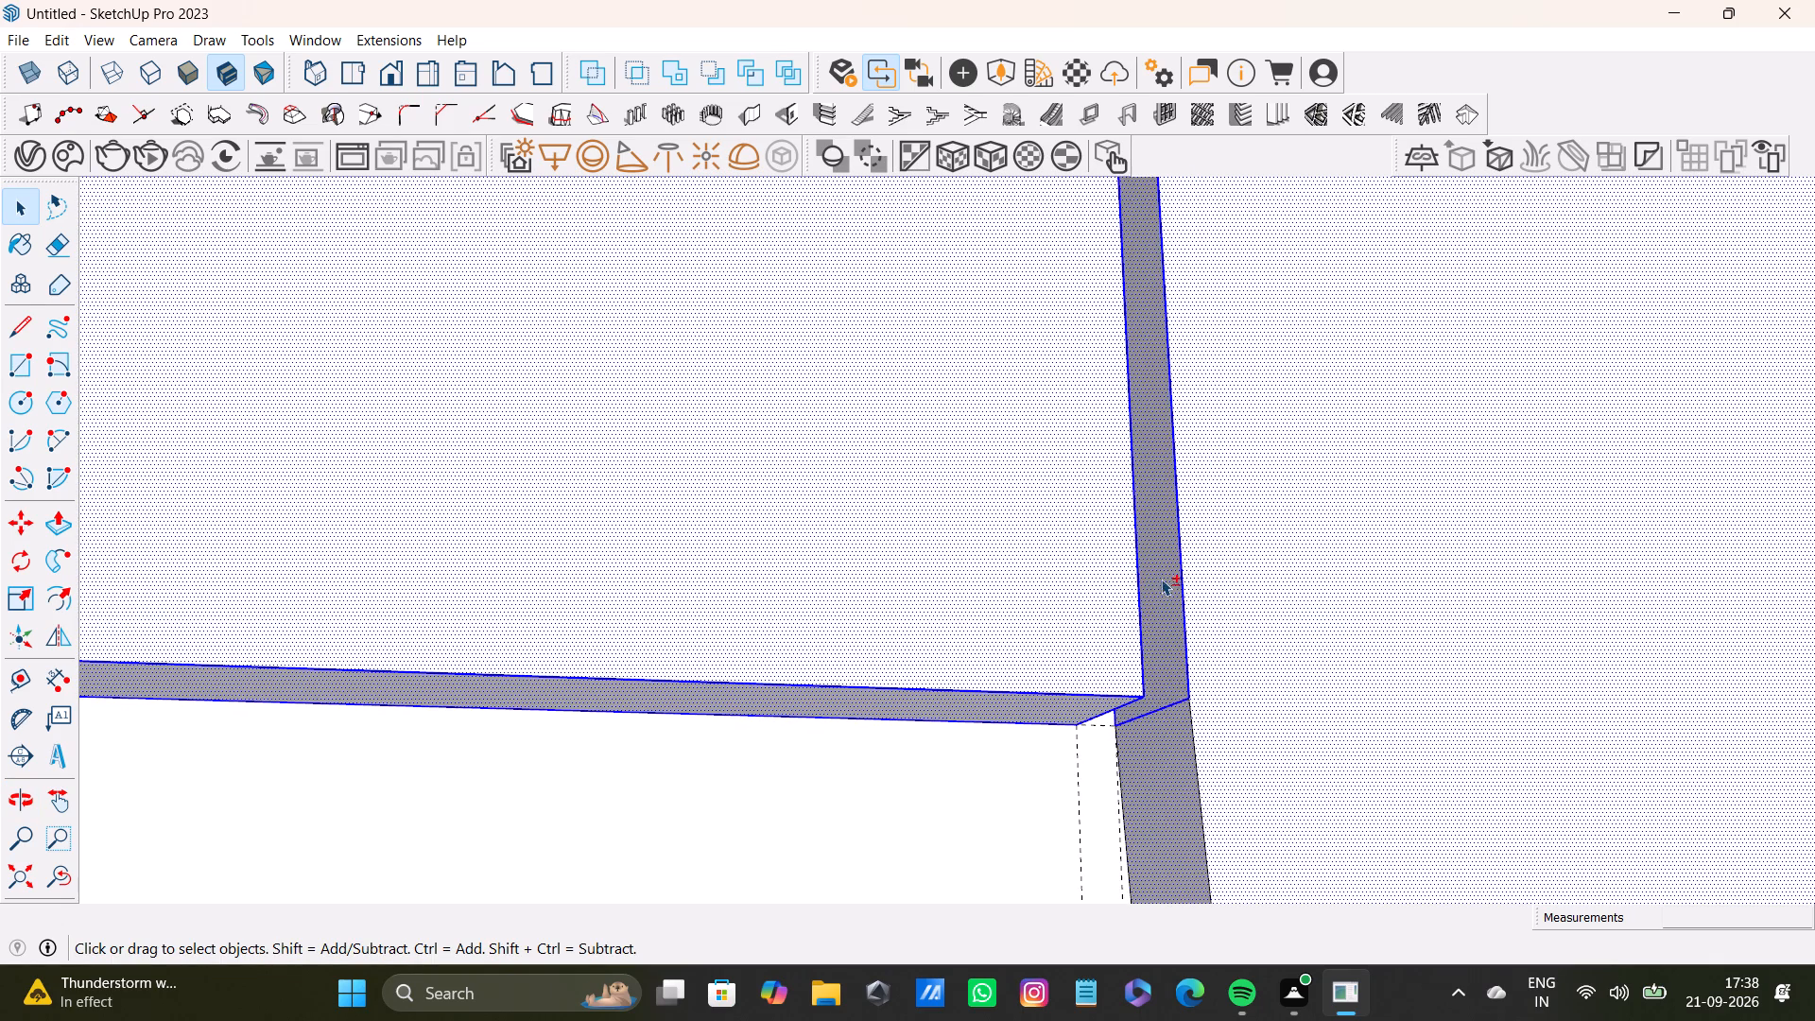
Add the outer side face of the adjoining wall's fourth raised panel and its bordering edges to the selection.
scroll(1175, 589, "down", 8, "shift")
middle_click_drag(1443, 610, 707, 705, "shift")
middle_click_drag(1110, 718, 666, 862)
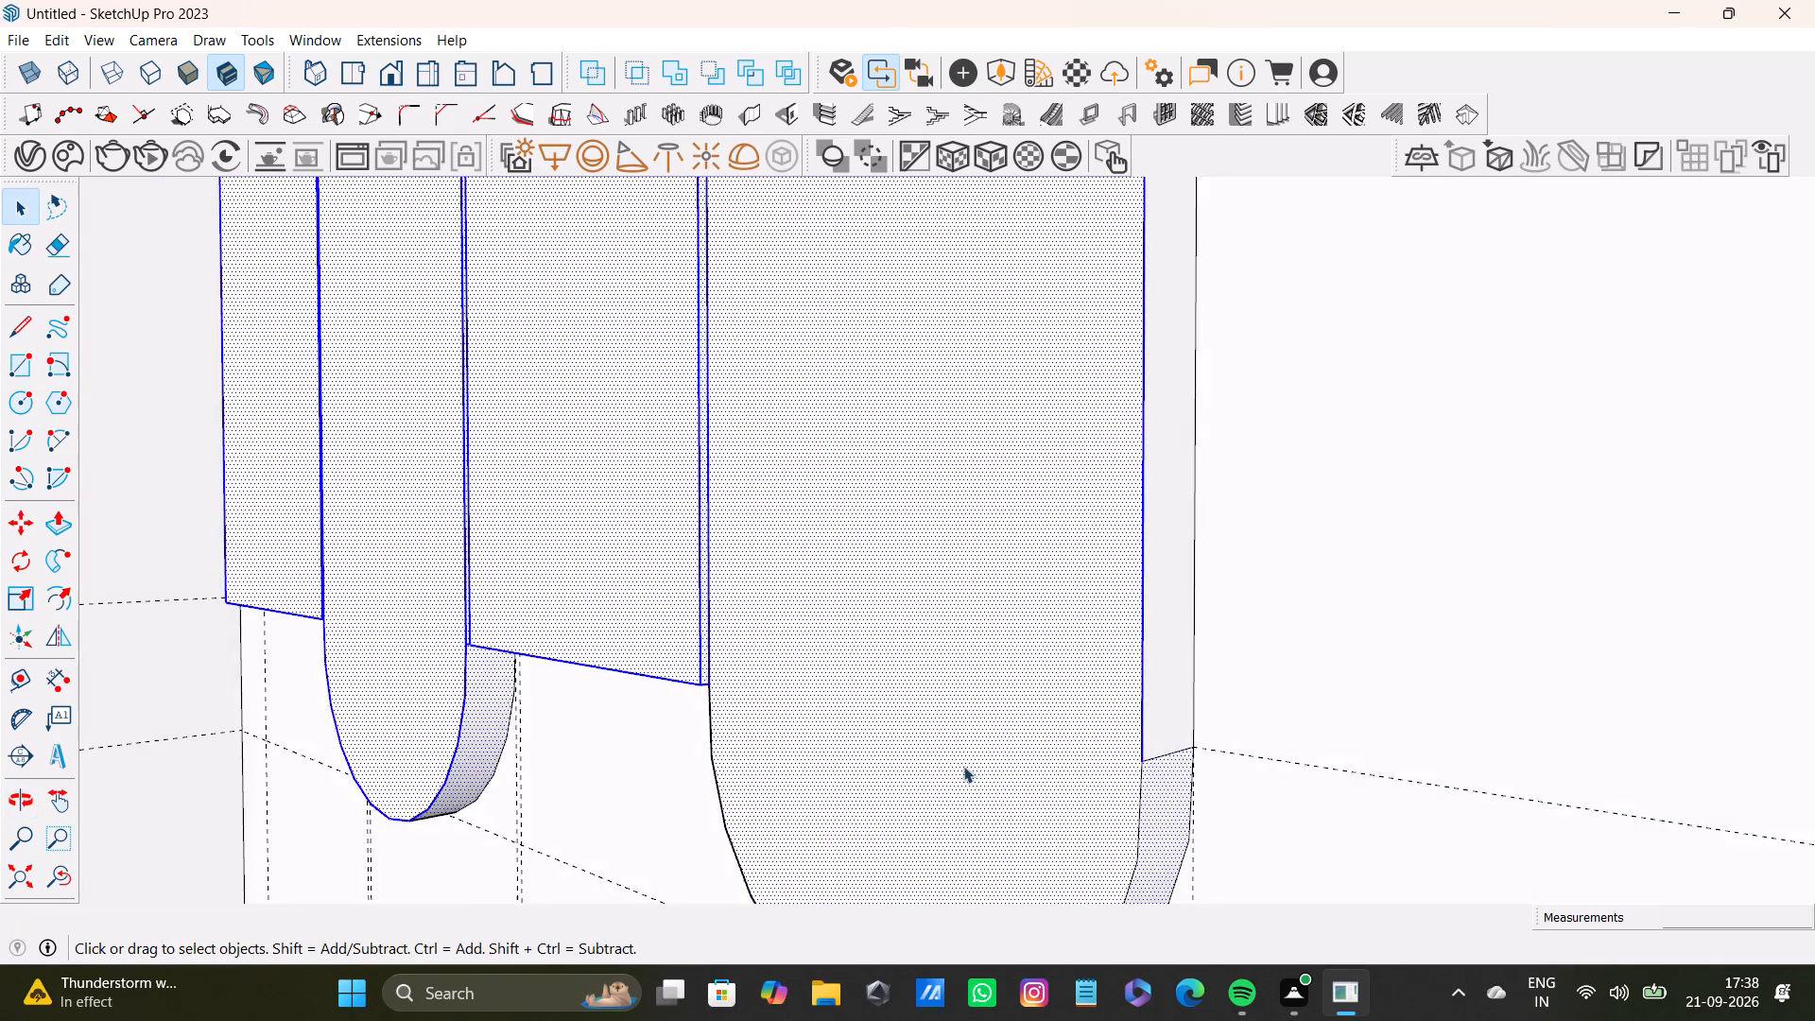
scroll(1110, 692, "up", 3, "shift")
left_click(1178, 677, "shift")
scroll(1178, 685, "down", 4, "shift")
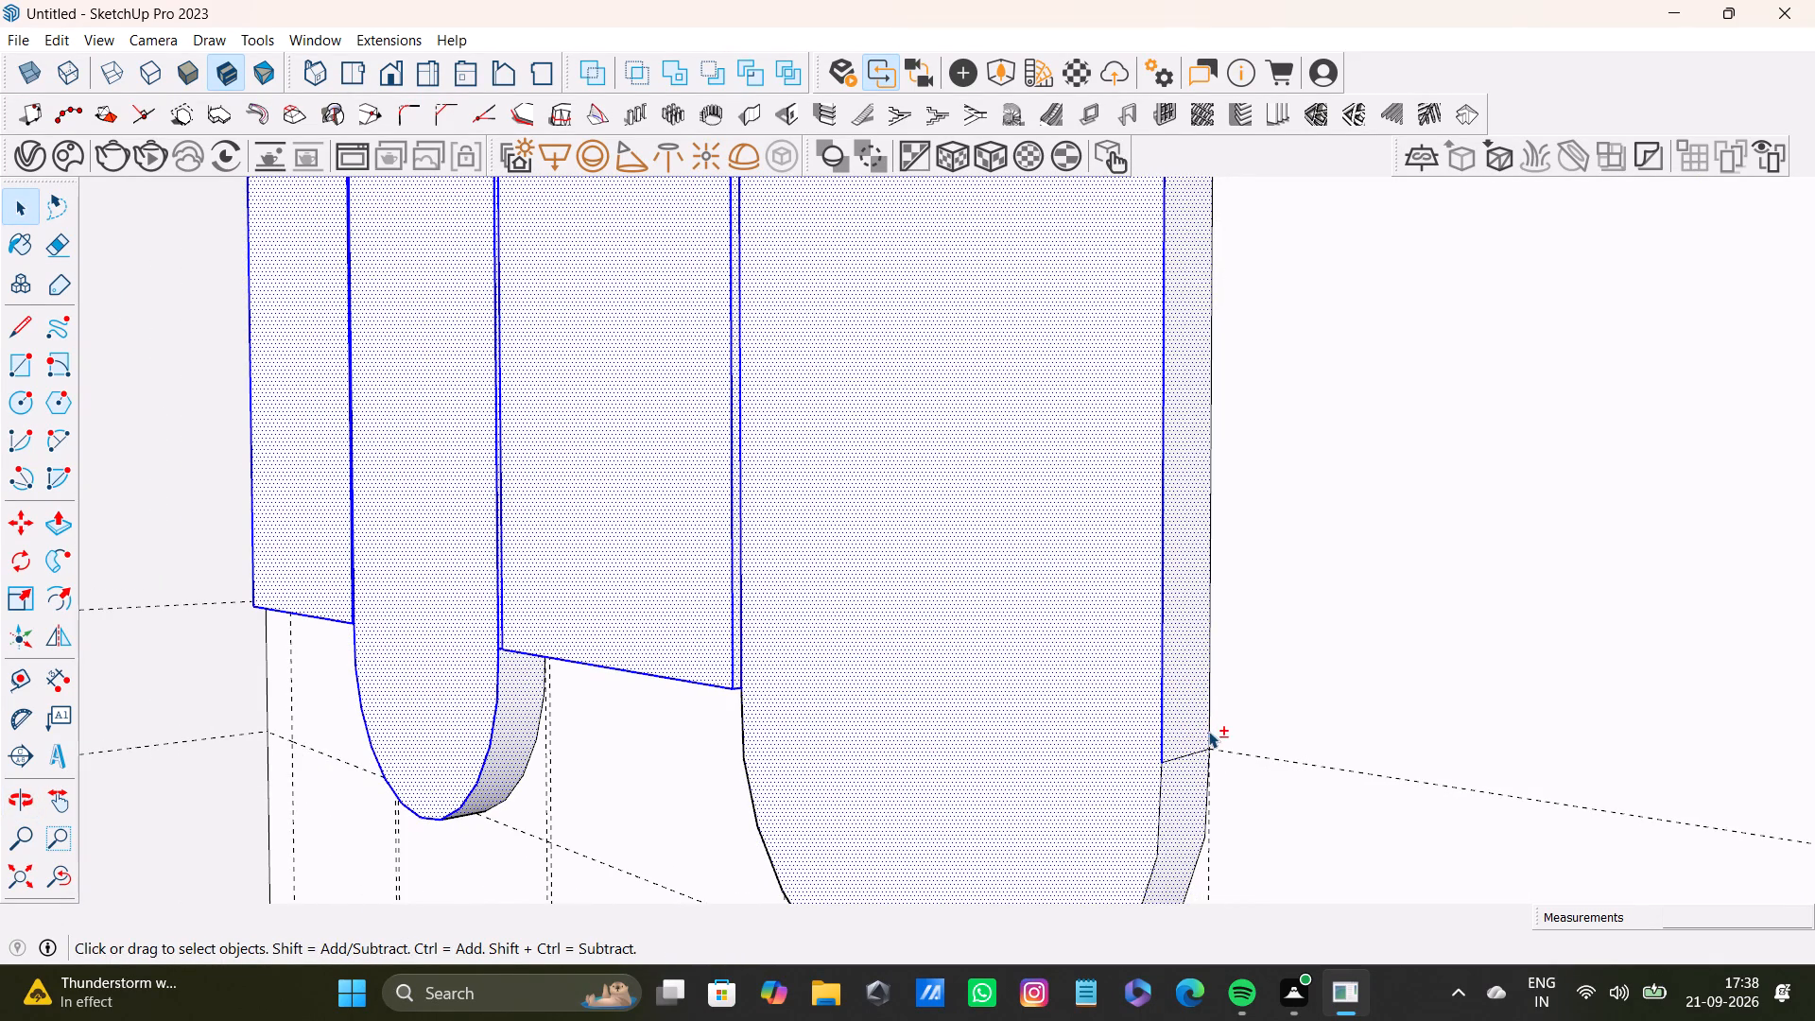
left_click(1208, 731, "shift")
left_click(1204, 747, "shift")
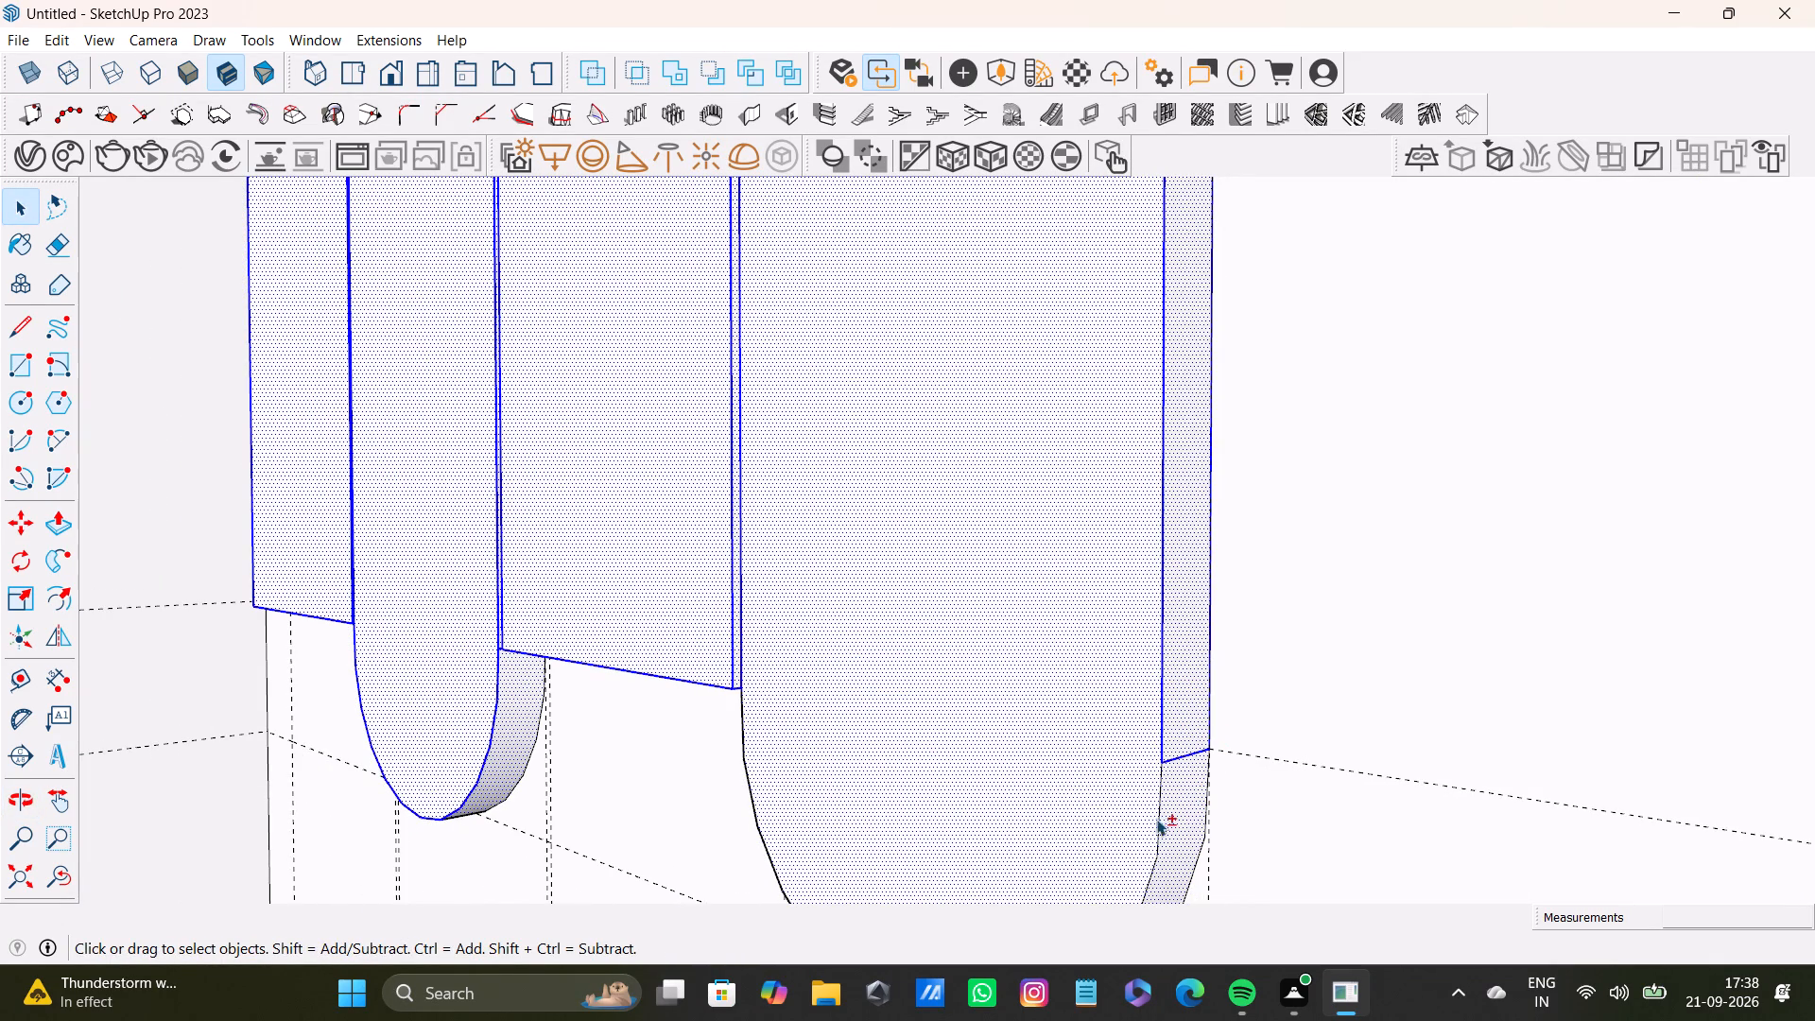
left_click(1155, 820, "shift")
left_click(1205, 829, "shift")
Add the wall-side edge of the second raised panel's rounded bottom on the adjoining wall to the selection.
scroll(1187, 825, "down", 3, "shift")
middle_click_drag(1203, 785, 1315, 793, "shift")
scroll(679, 734, "up", 13, "shift")
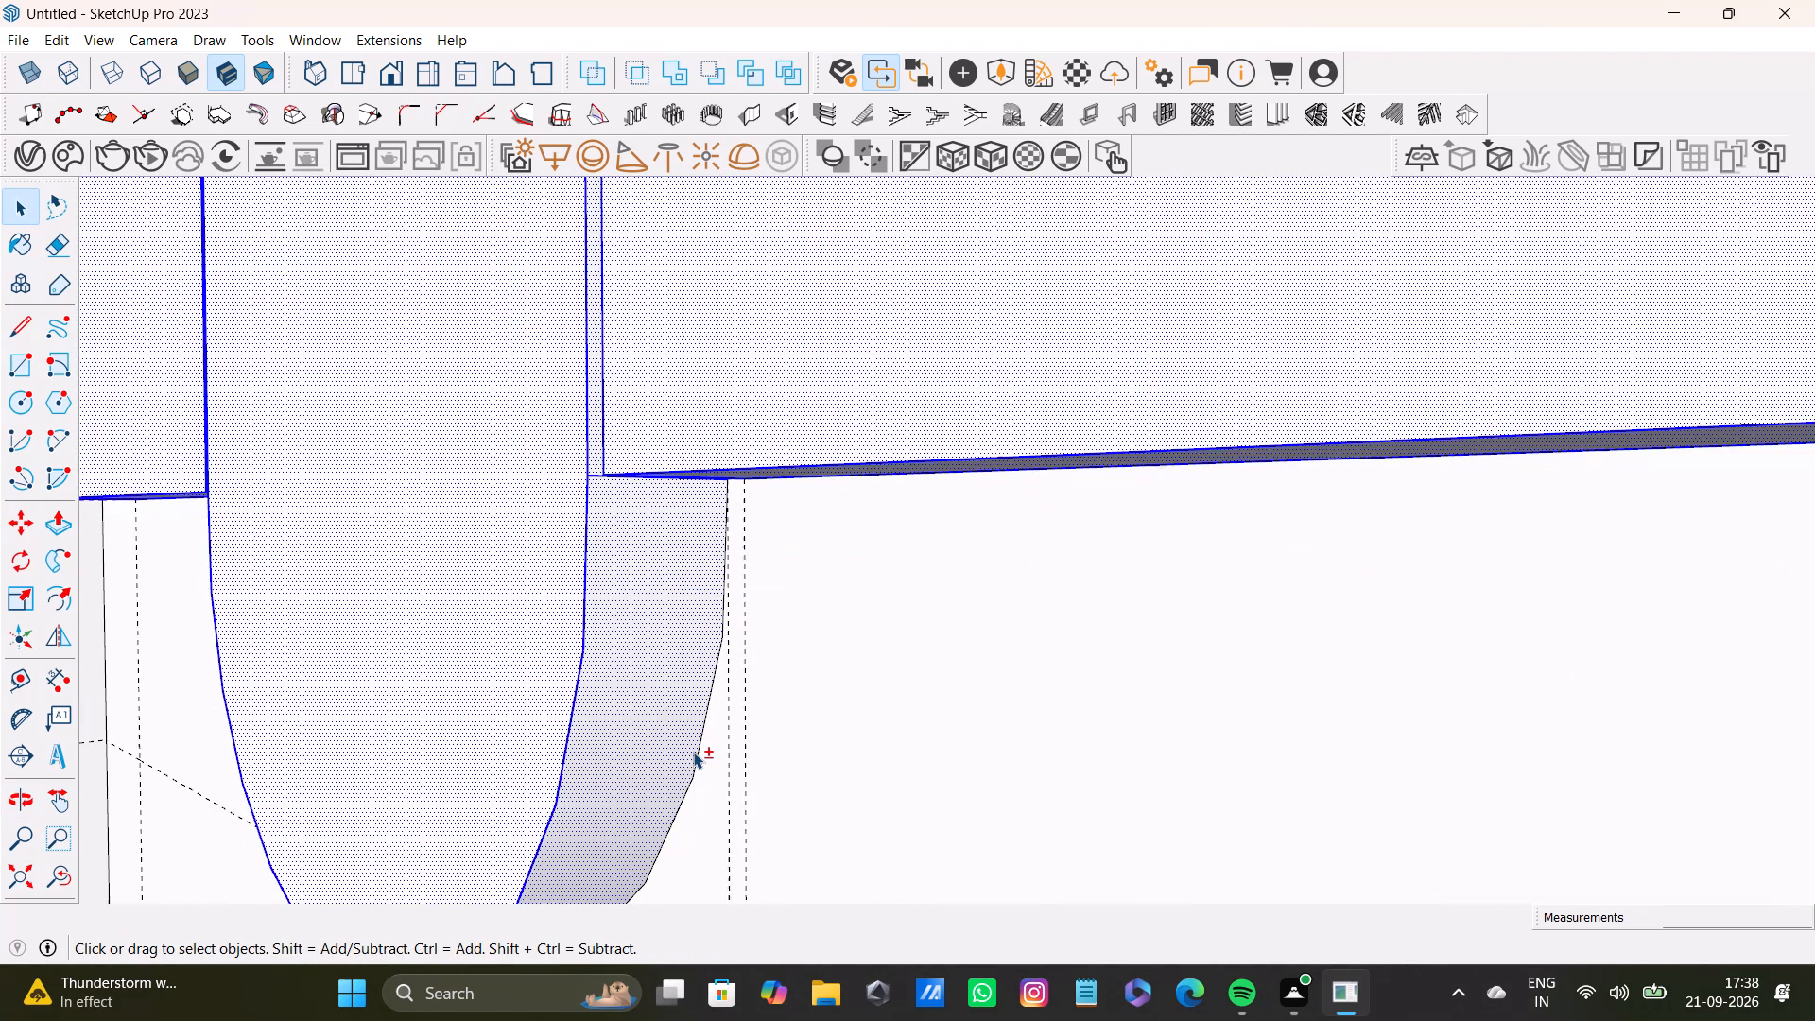
left_click(696, 753, "shift")
Add the flat top face of the fourth raised panel on the adjoining wall to the selection.
scroll(696, 753, "down", 4, "shift")
middle_click_drag(813, 591, 872, 828, "shift")
scroll(855, 771, "down", 4)
middle_click_drag(888, 674, 1542, 776)
scroll(1542, 776, "down", 4)
middle_click_drag(1393, 622, 973, 886, "shift")
left_click(68, 861)
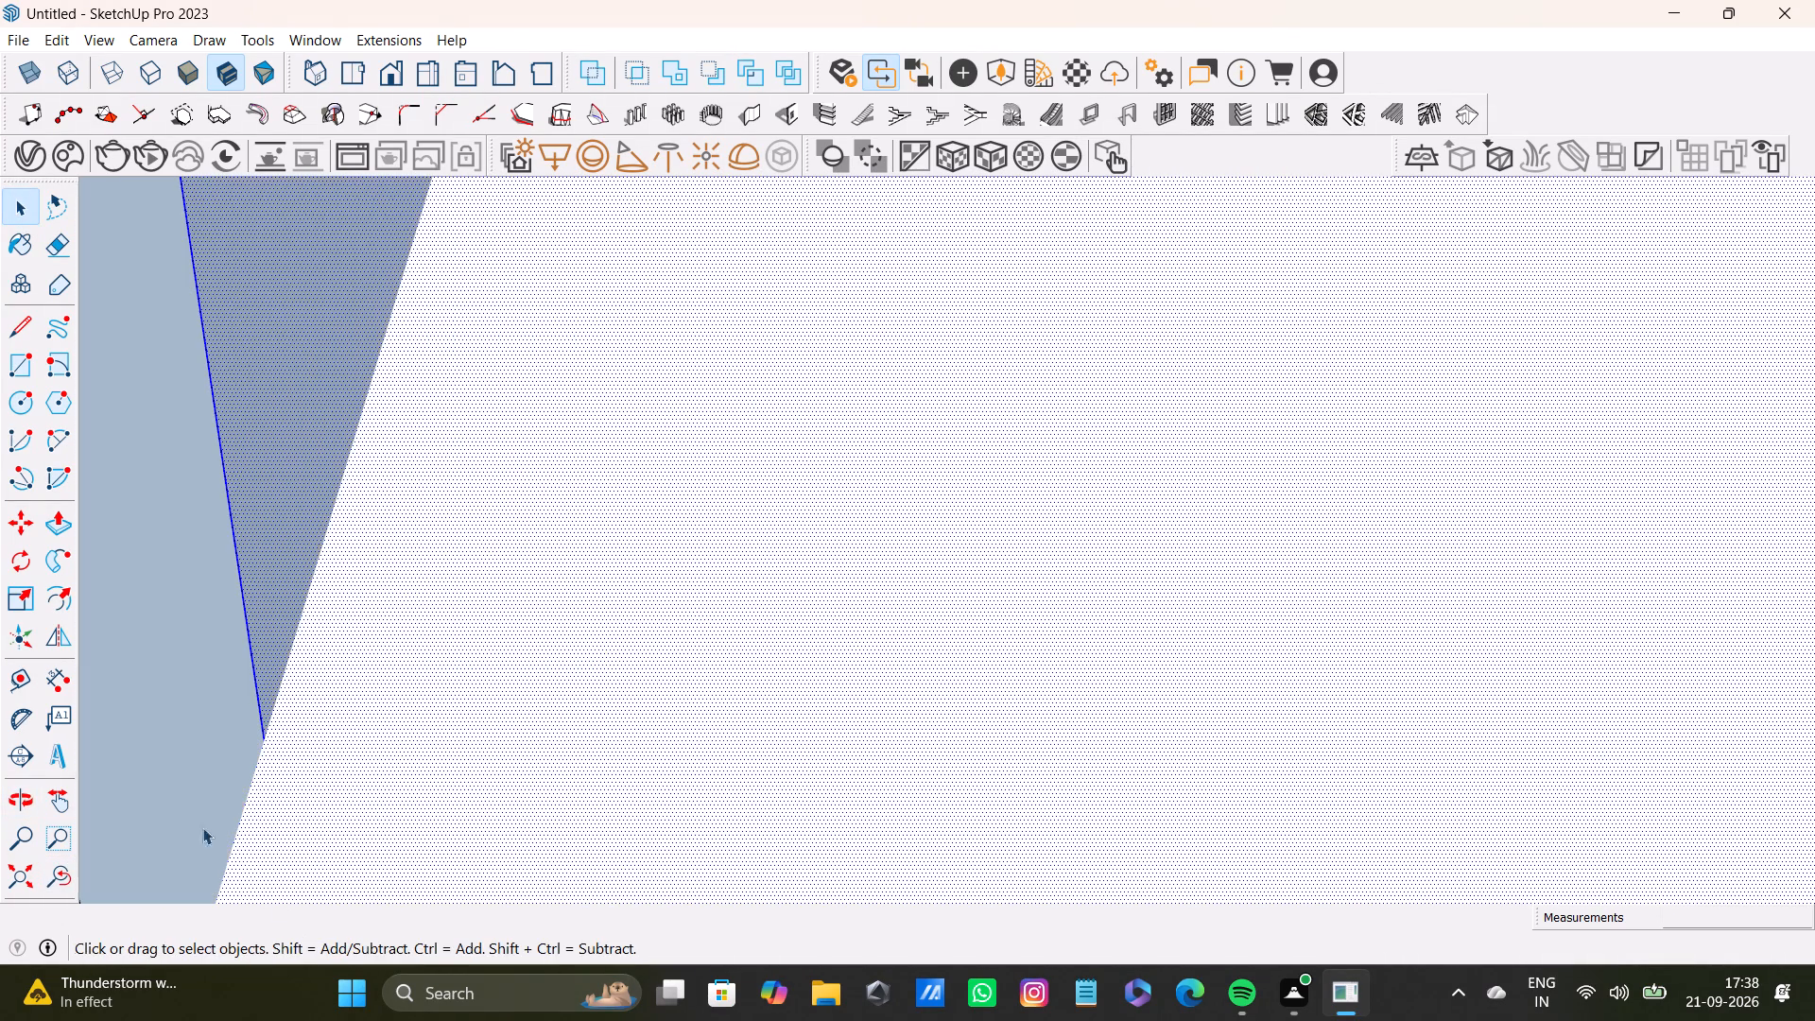
left_click(16, 878)
middle_click_drag(1027, 472, 919, 675)
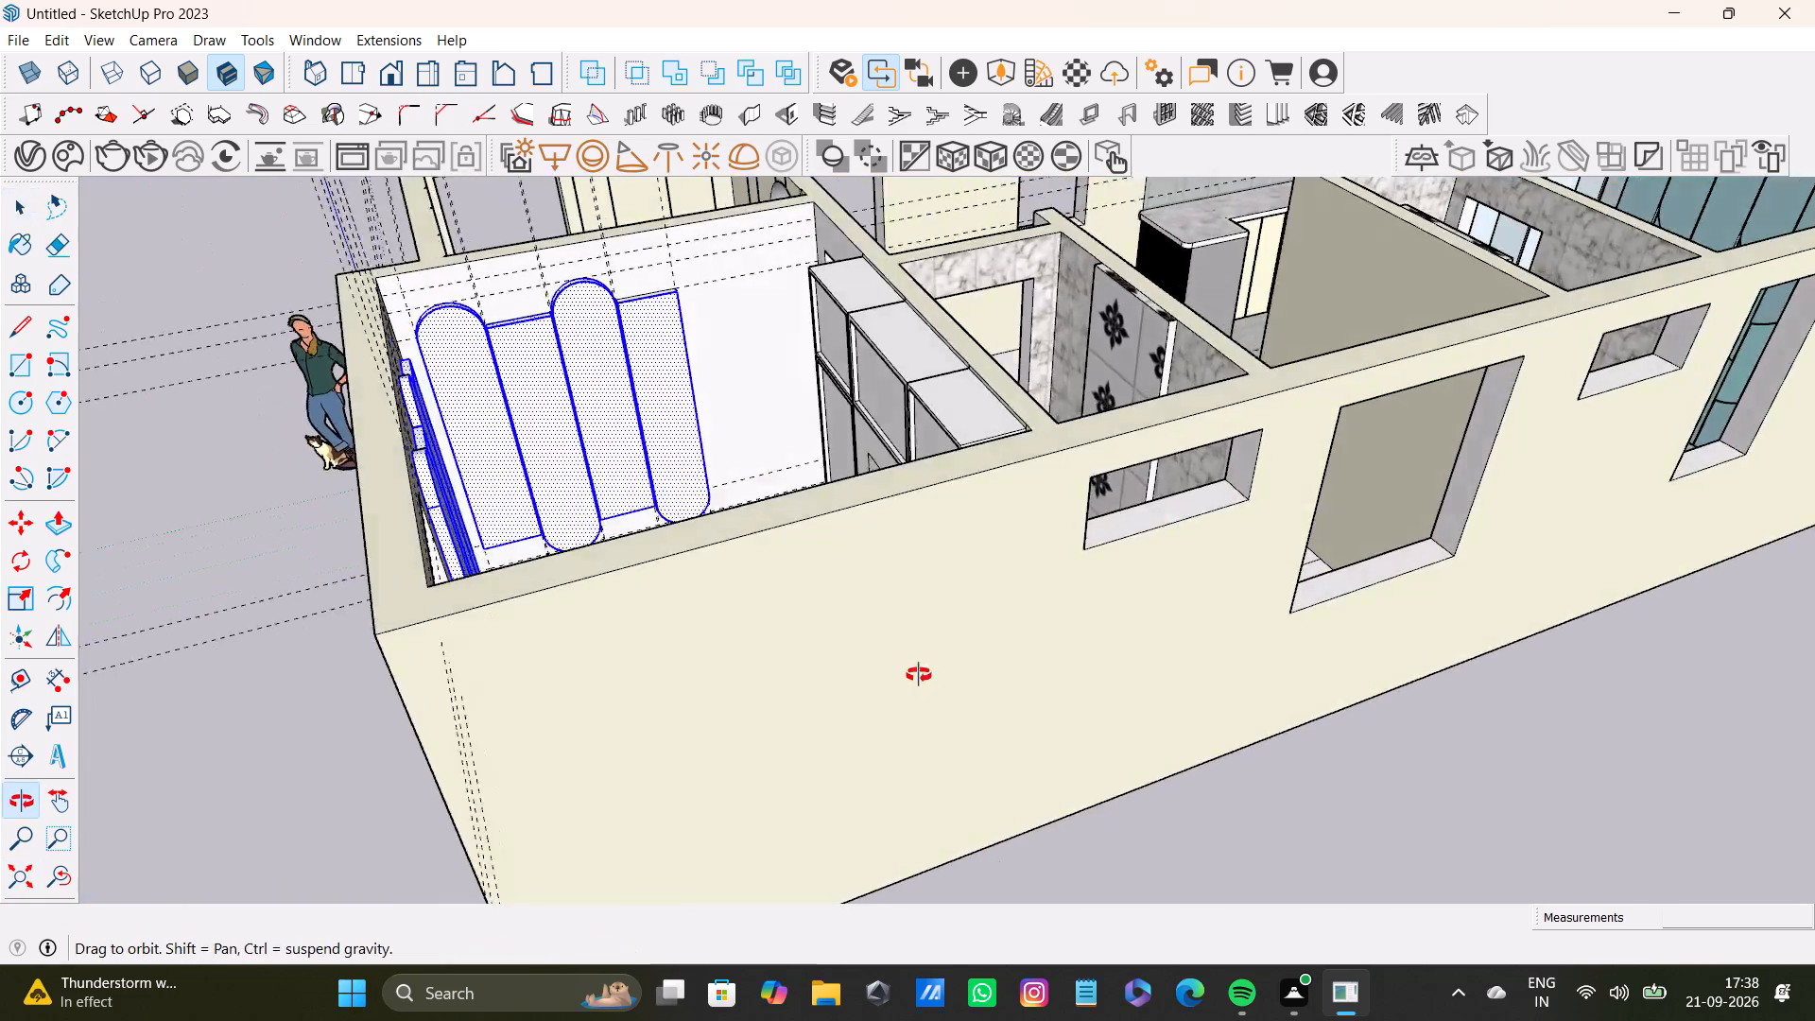
middle_click_drag(919, 675, 929, 667)
scroll(1282, 339, "up", 2)
middle_click_drag(1257, 318, 1376, 607, "shift")
scroll(650, 666, "up", 16, "shift")
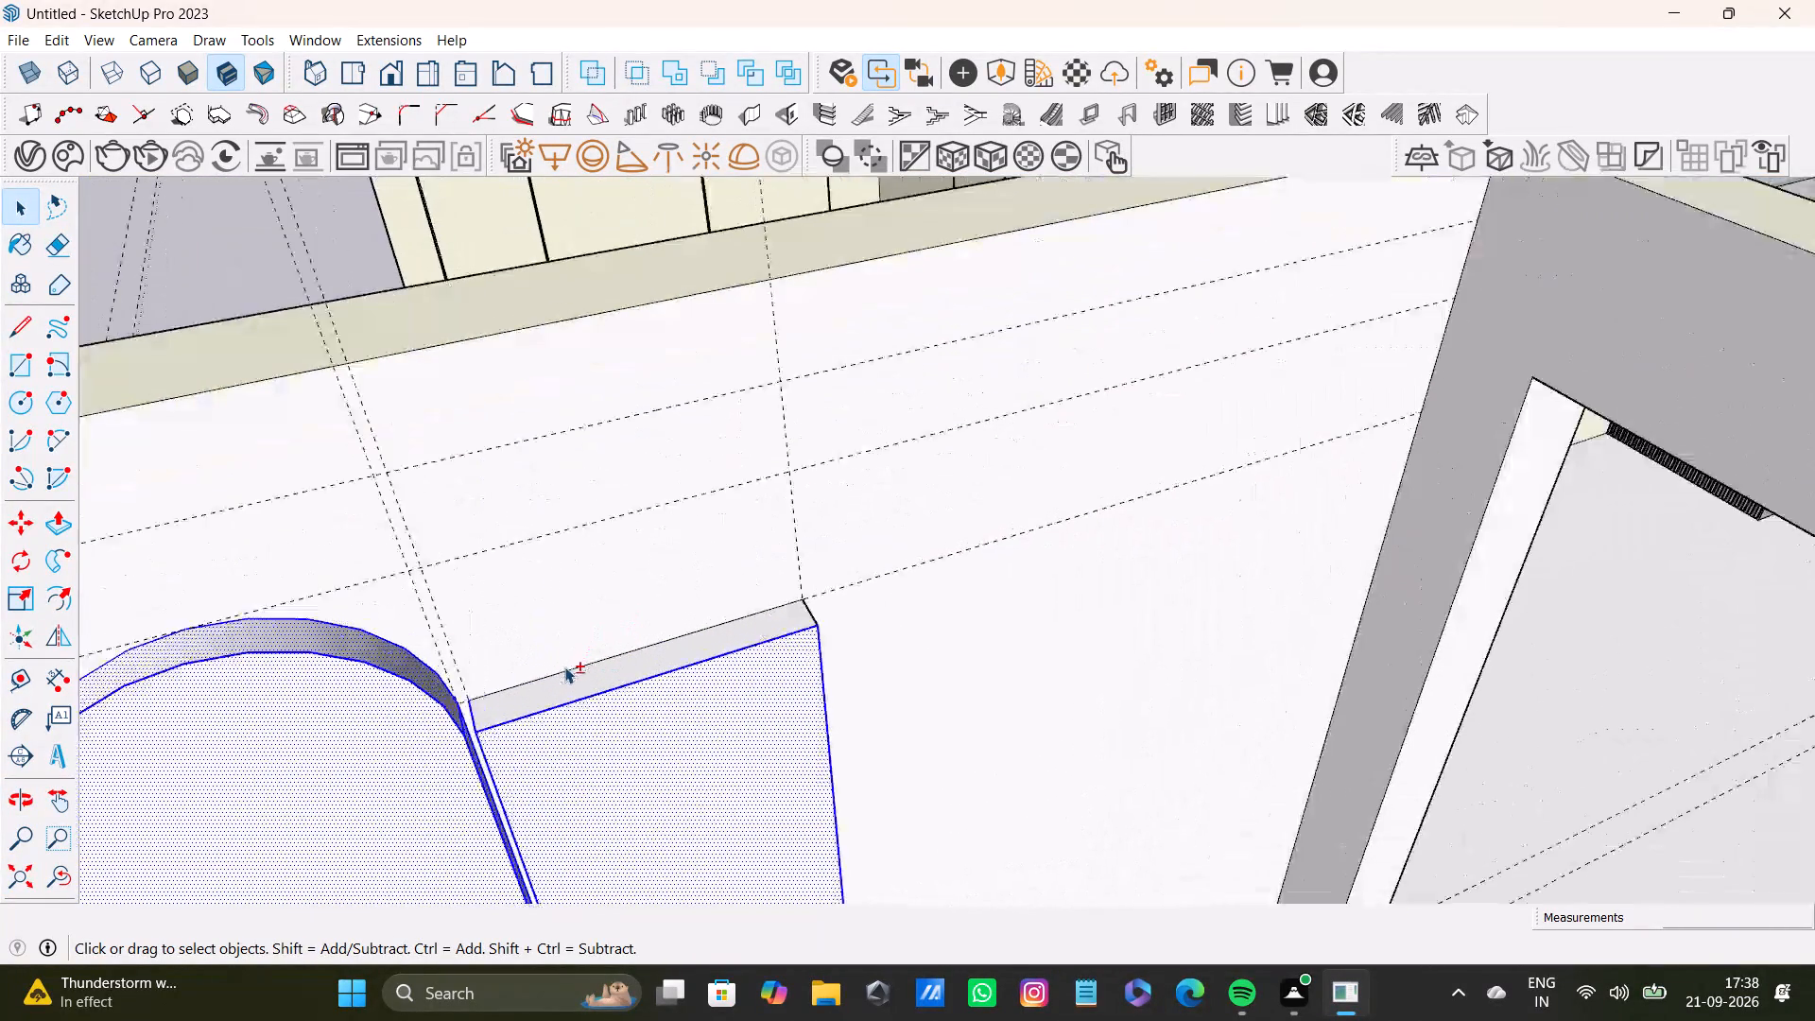
scroll(564, 666, "up", 3, "shift")
double_click(571, 681, "shift")
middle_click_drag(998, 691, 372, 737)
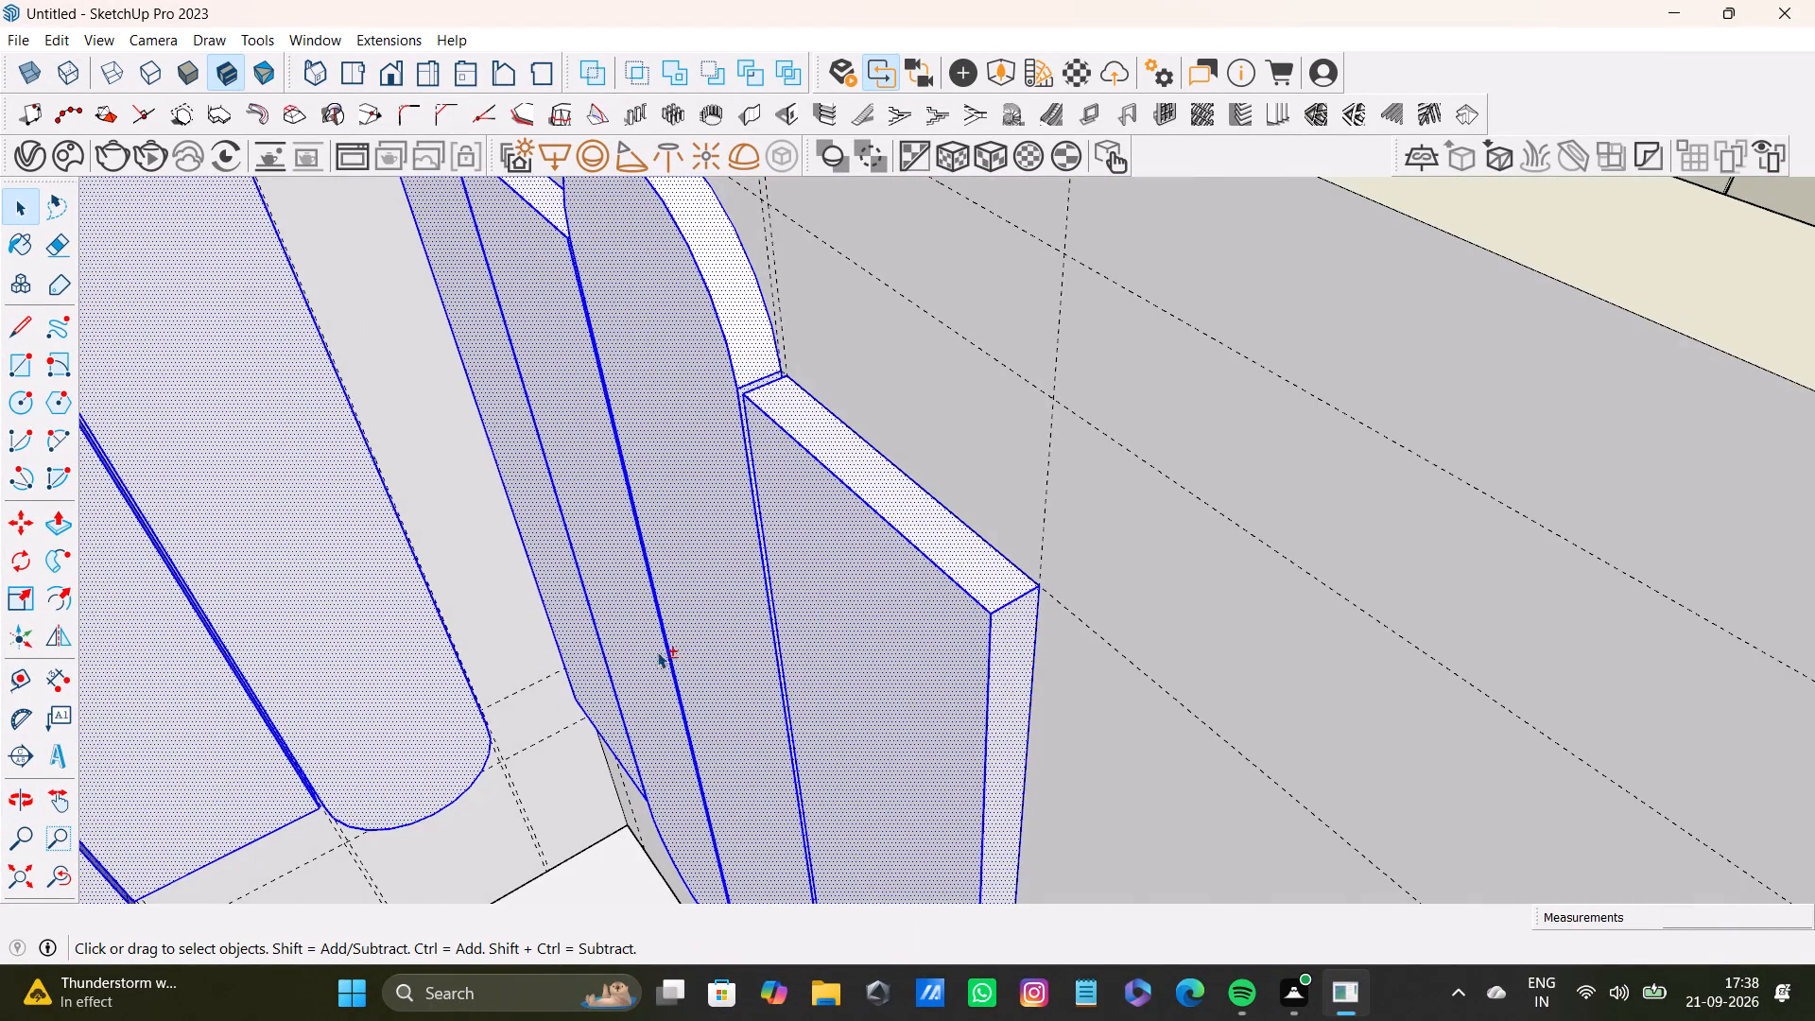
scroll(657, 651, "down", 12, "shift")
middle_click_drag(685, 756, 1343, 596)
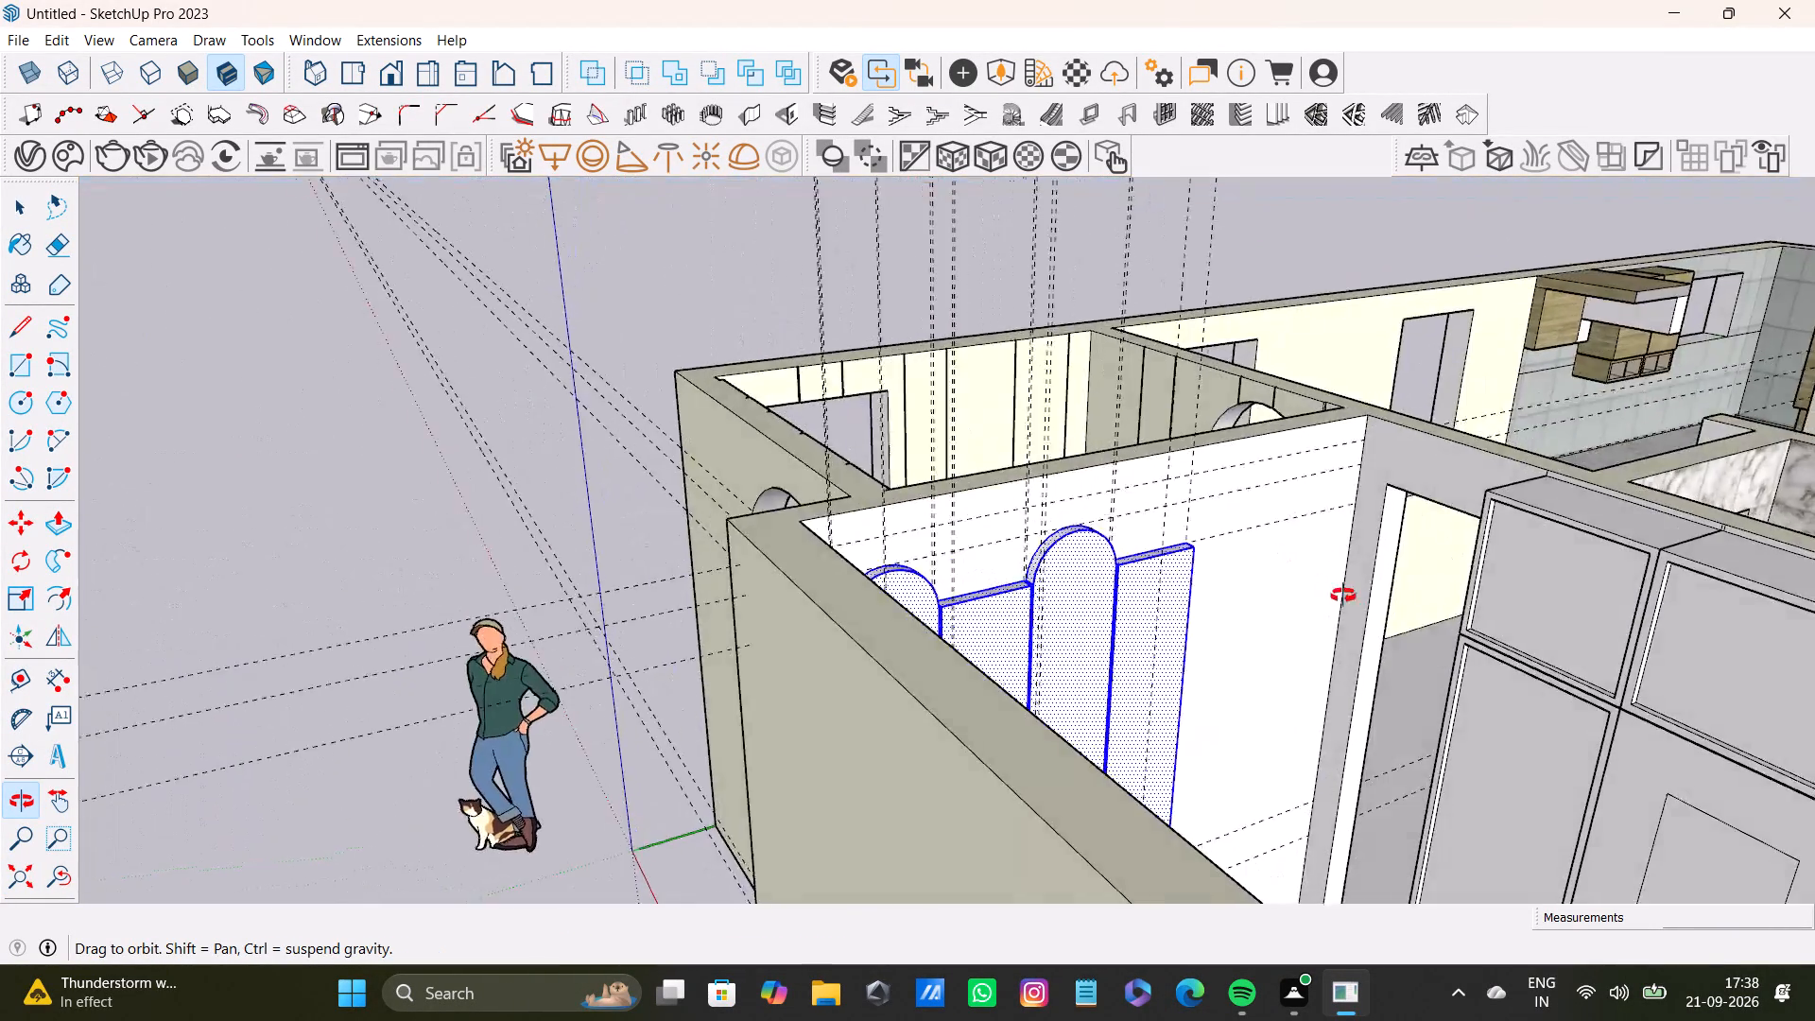
Examine the raised panels on both adjoining walls for faces and edges still missing from the selection.
middle_click_drag(1343, 596, 653, 773)
scroll(656, 713, "down", 4)
middle_click_drag(544, 735, 870, 717)
scroll(836, 749, "down", 4)
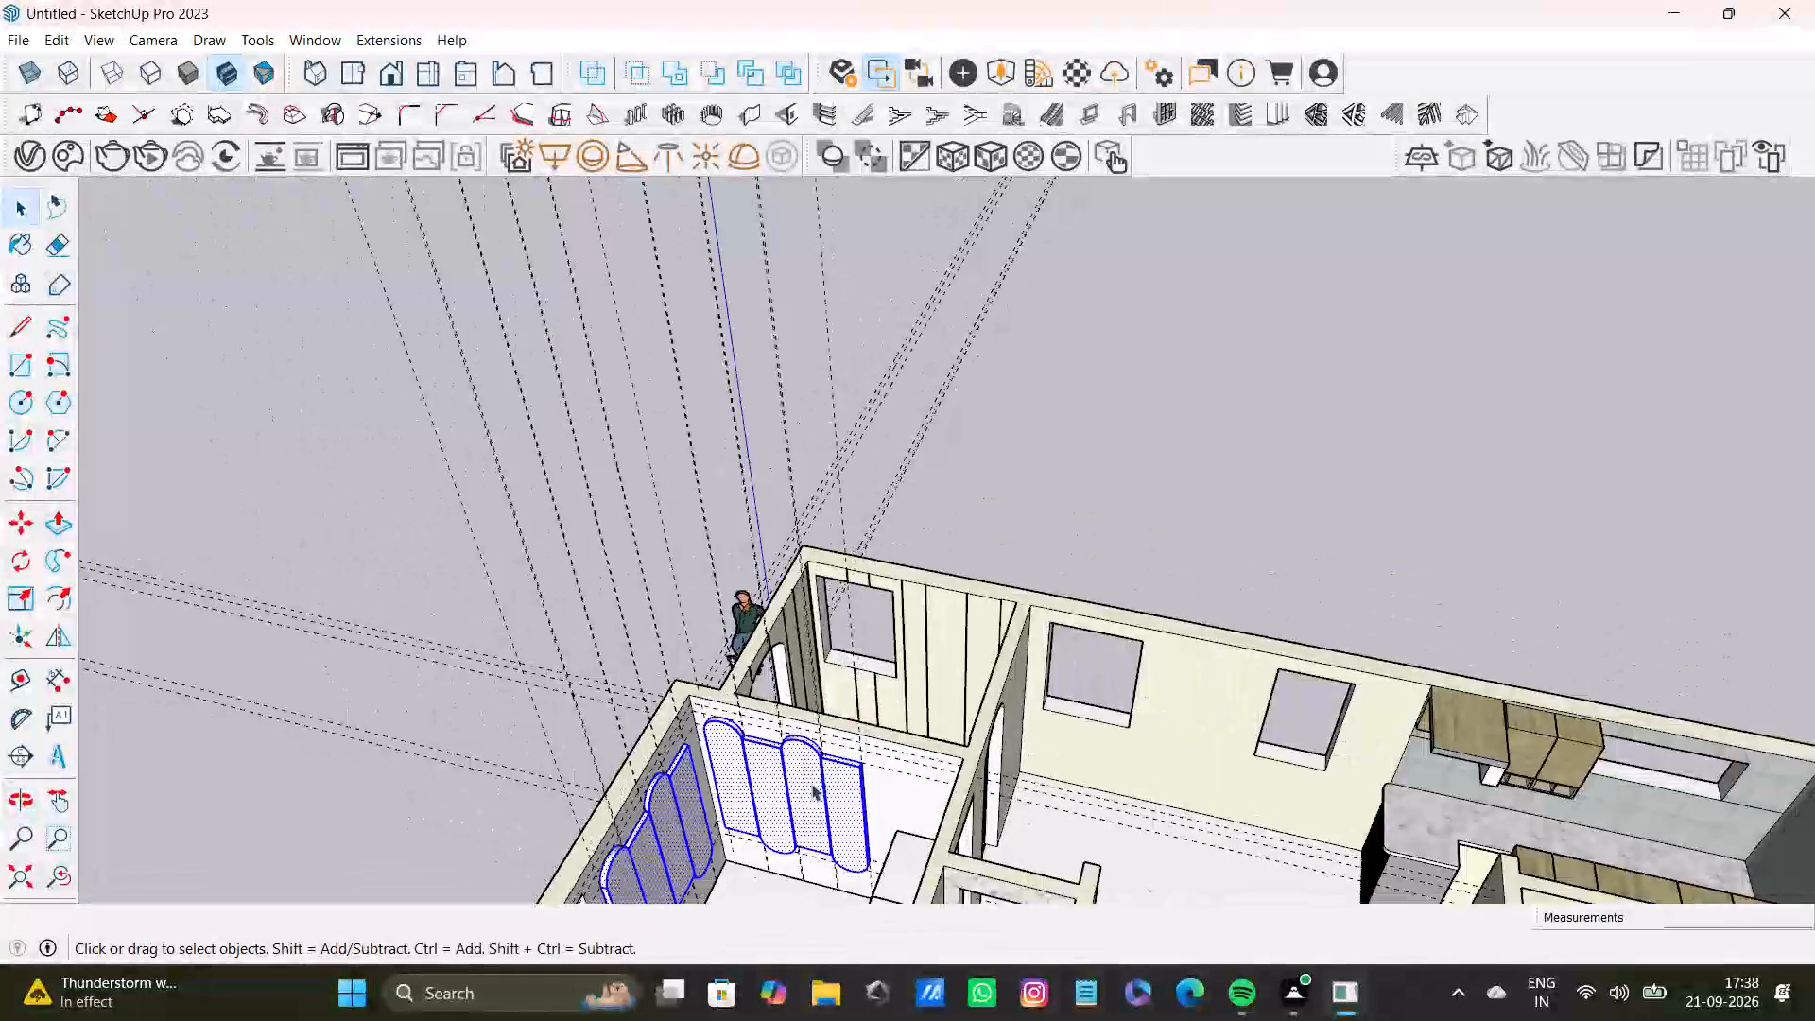
middle_click_drag(811, 784, 829, 773)
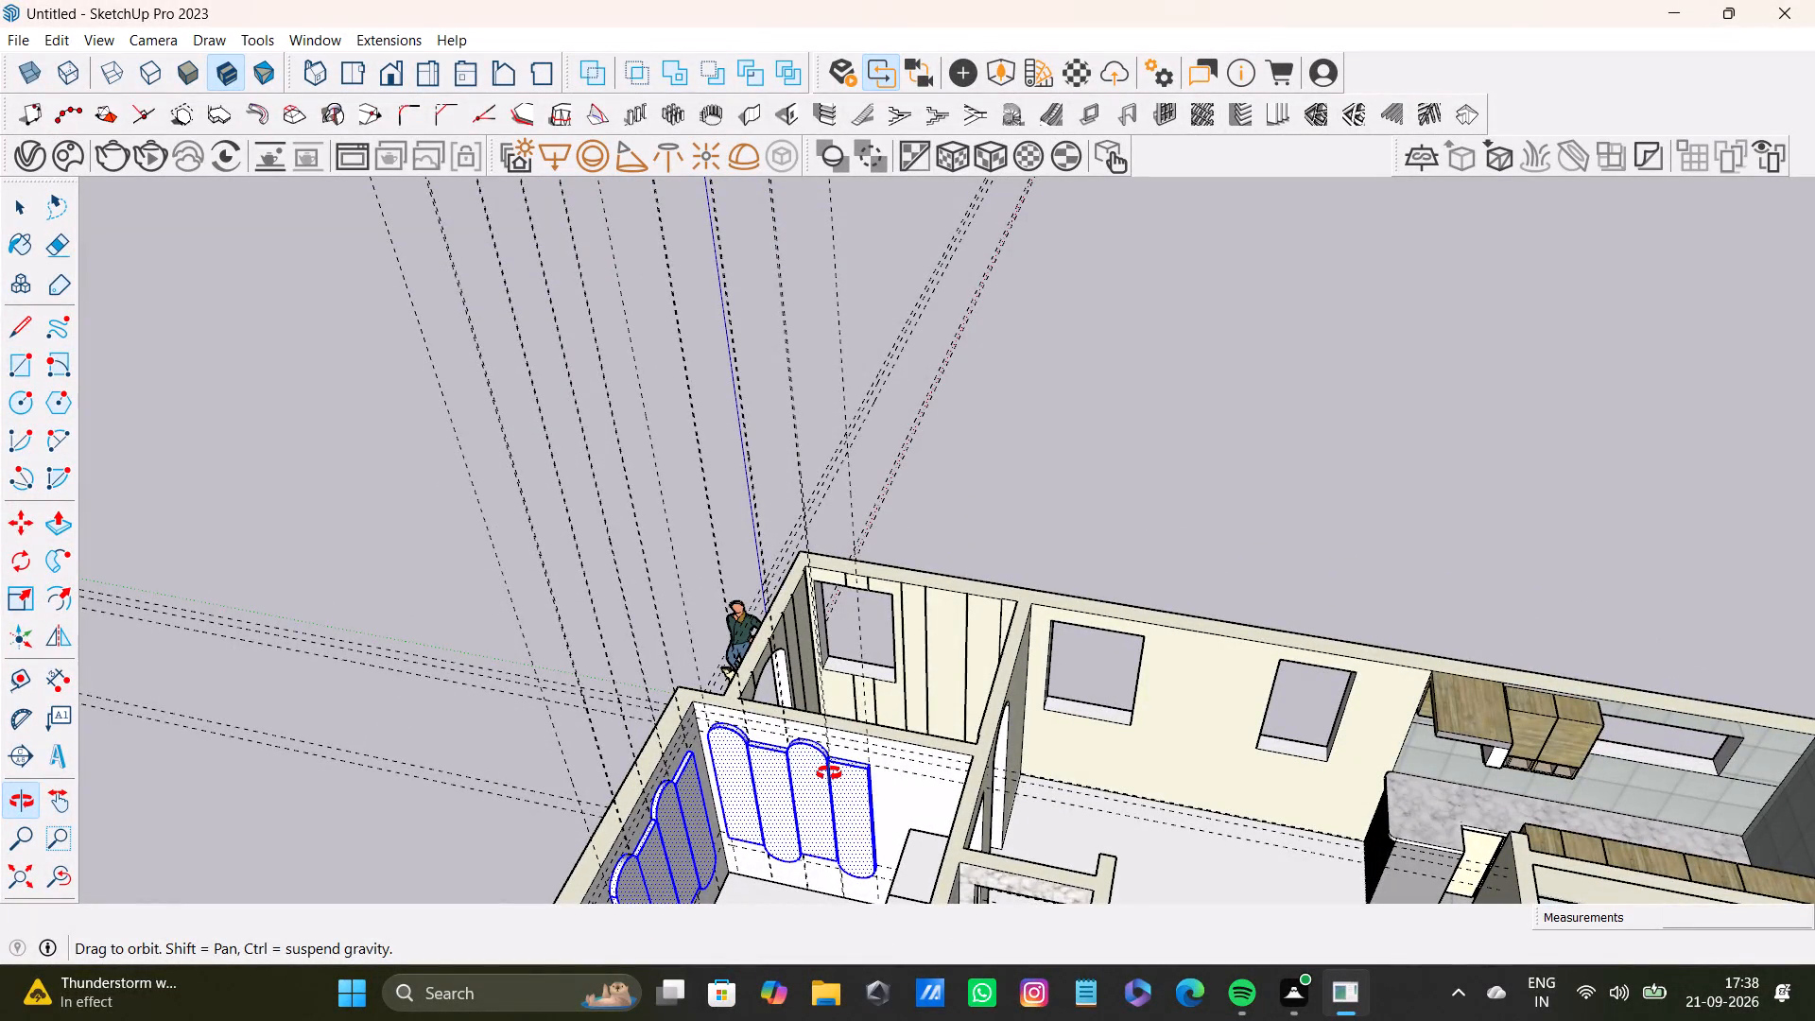
middle_click_drag(829, 773, 926, 641)
scroll(873, 603, "up", 7)
middle_click_drag(976, 730, 683, 856)
scroll(690, 755, "down", 3)
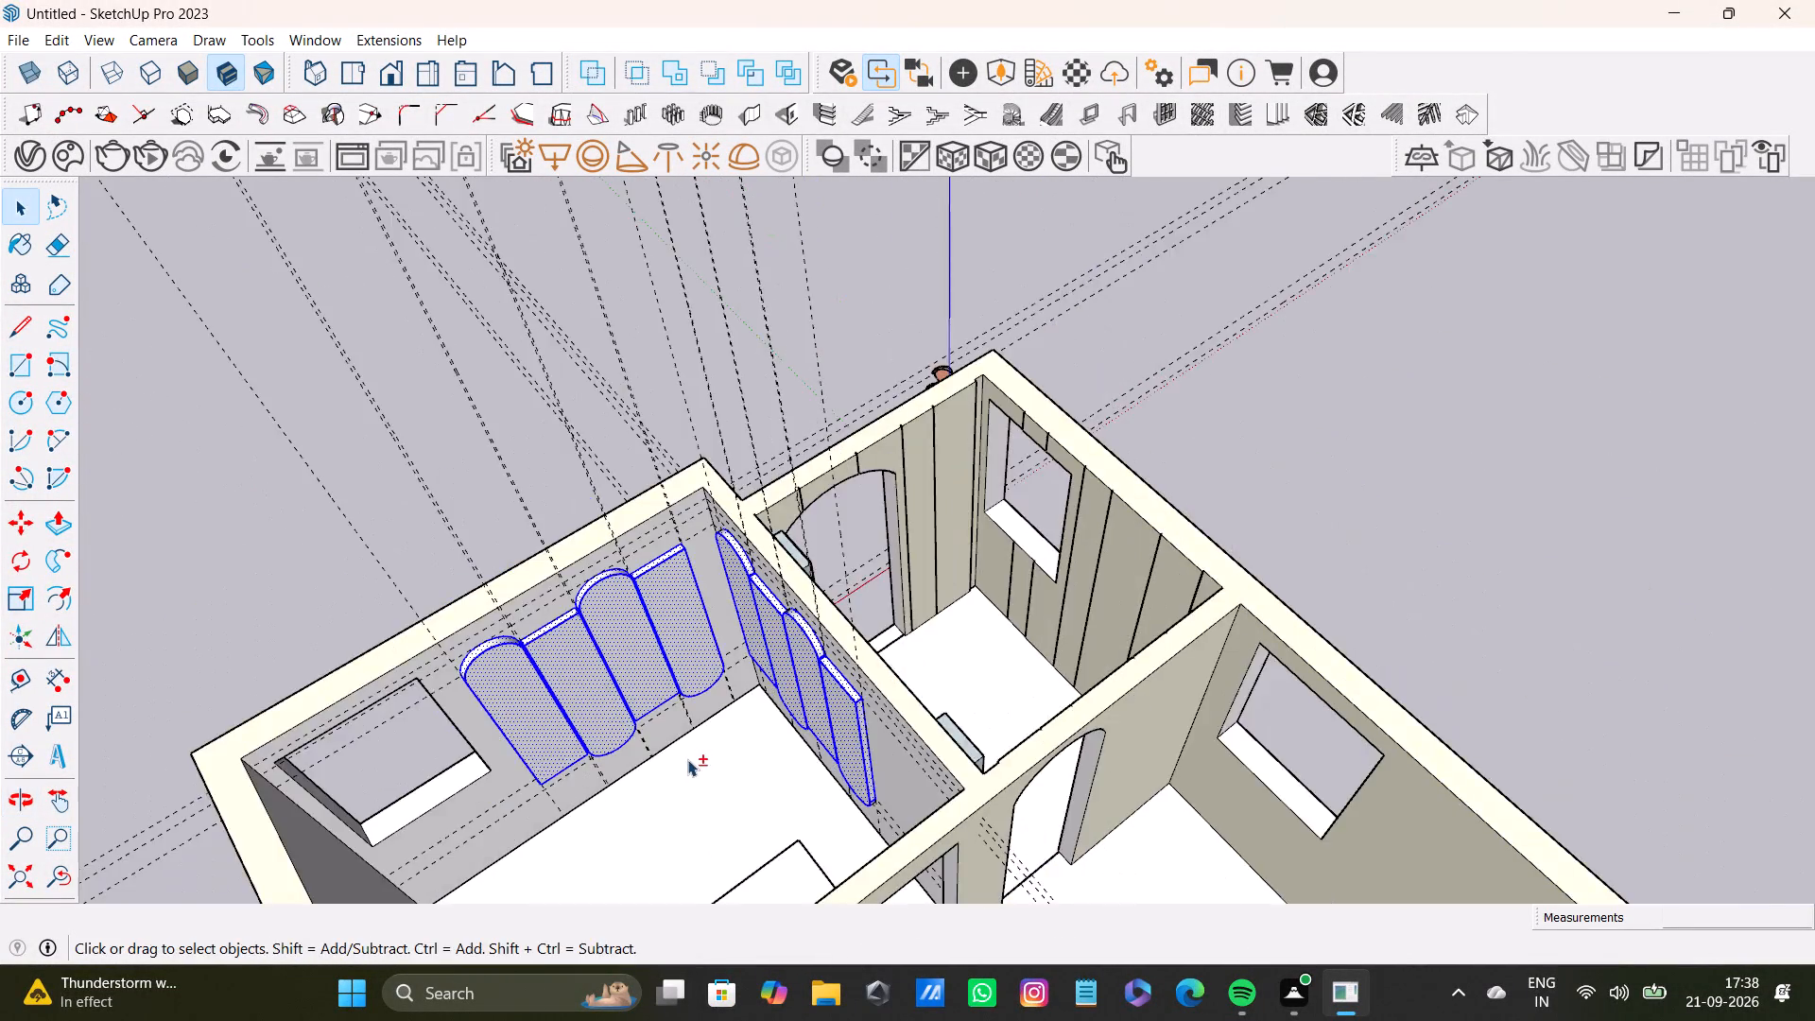
middle_click_drag(687, 759, 819, 716, "shift")
scroll(834, 672, "up", 4)
middle_click_drag(914, 635, 677, 734)
scroll(705, 478, "up", 4)
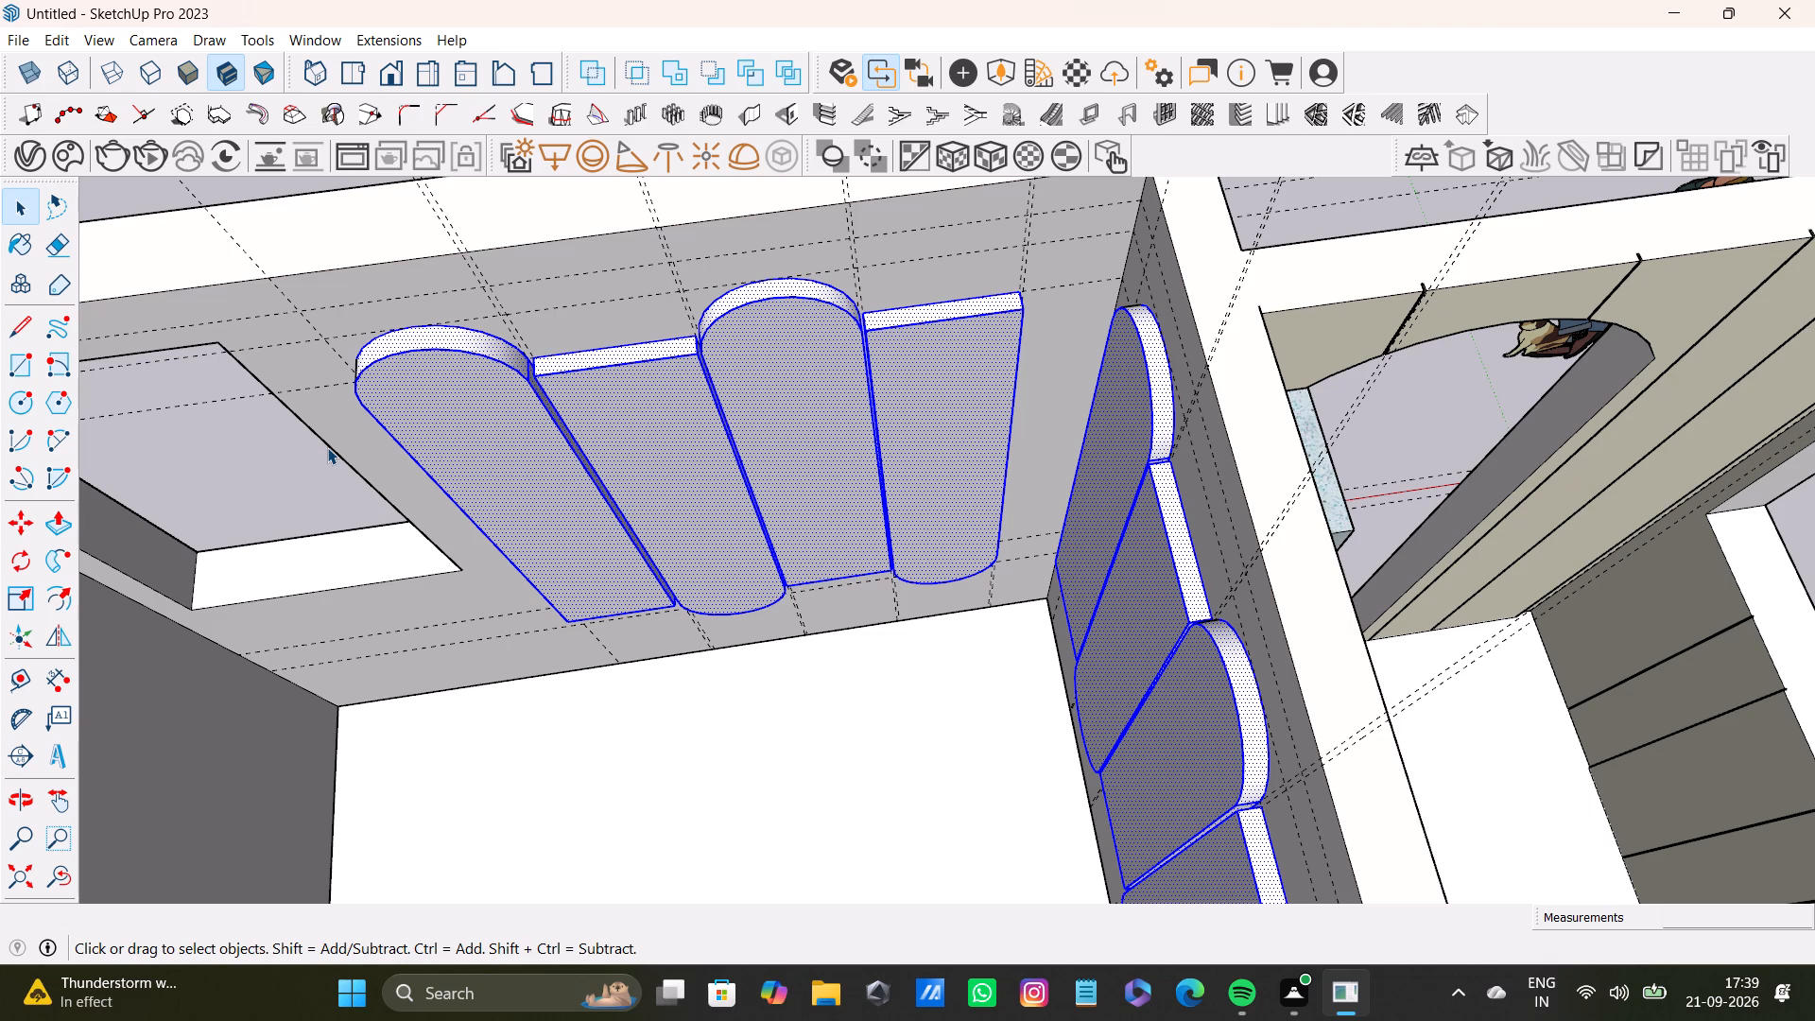
scroll(845, 465, "up", 2)
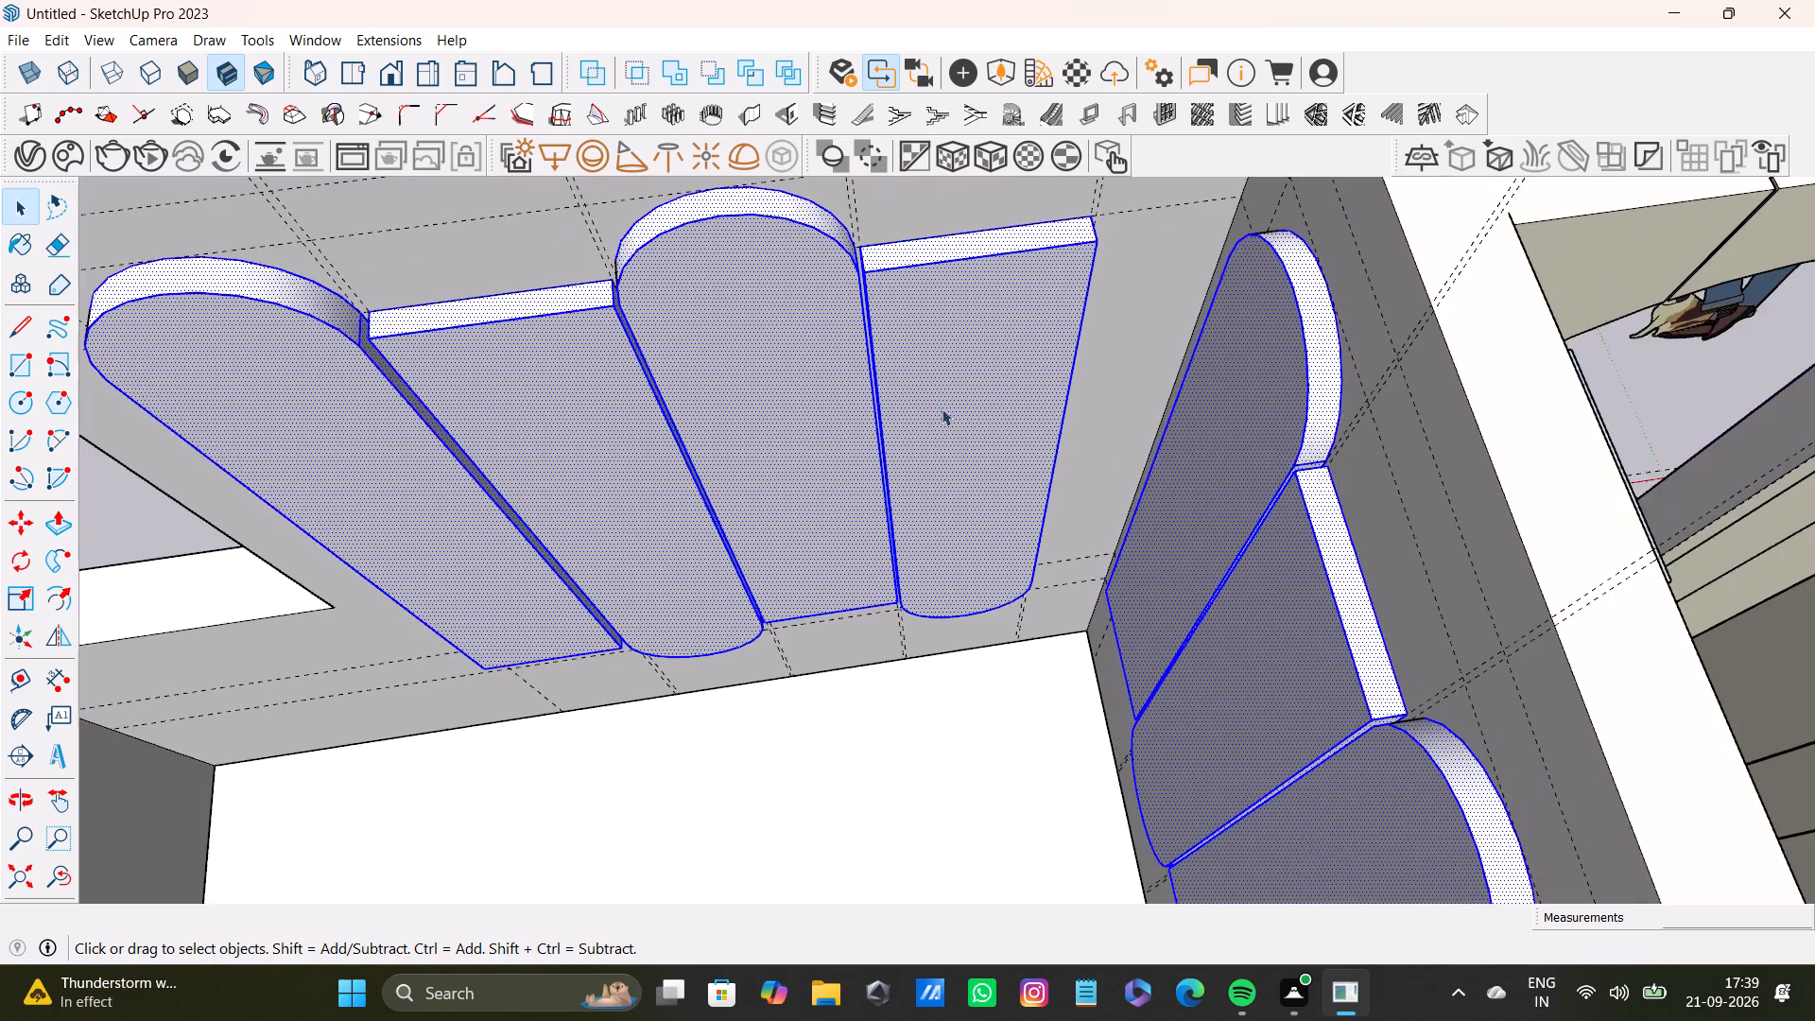
scroll(942, 408, "up", 5)
middle_click_drag(1206, 304, 1184, 528, "shift")
middle_click_drag(1188, 538, 1395, 581)
scroll(1364, 468, "up", 7)
scroll(1337, 383, "down", 4, "shift")
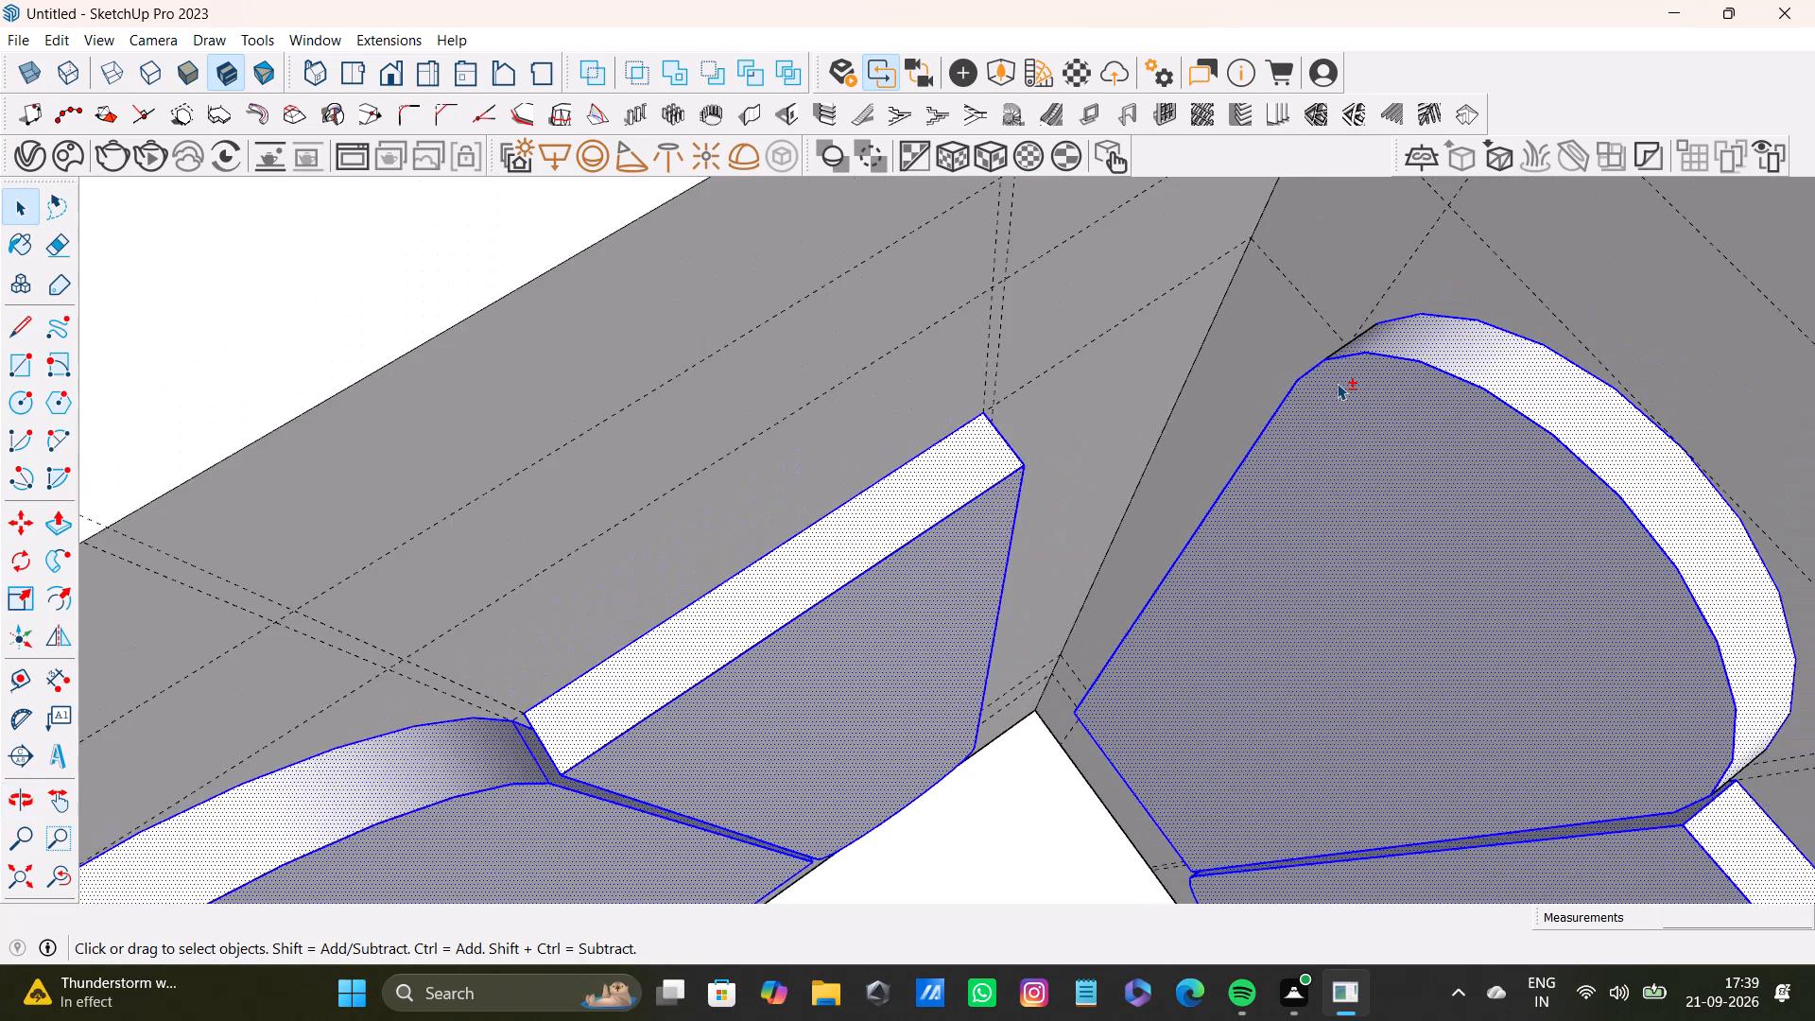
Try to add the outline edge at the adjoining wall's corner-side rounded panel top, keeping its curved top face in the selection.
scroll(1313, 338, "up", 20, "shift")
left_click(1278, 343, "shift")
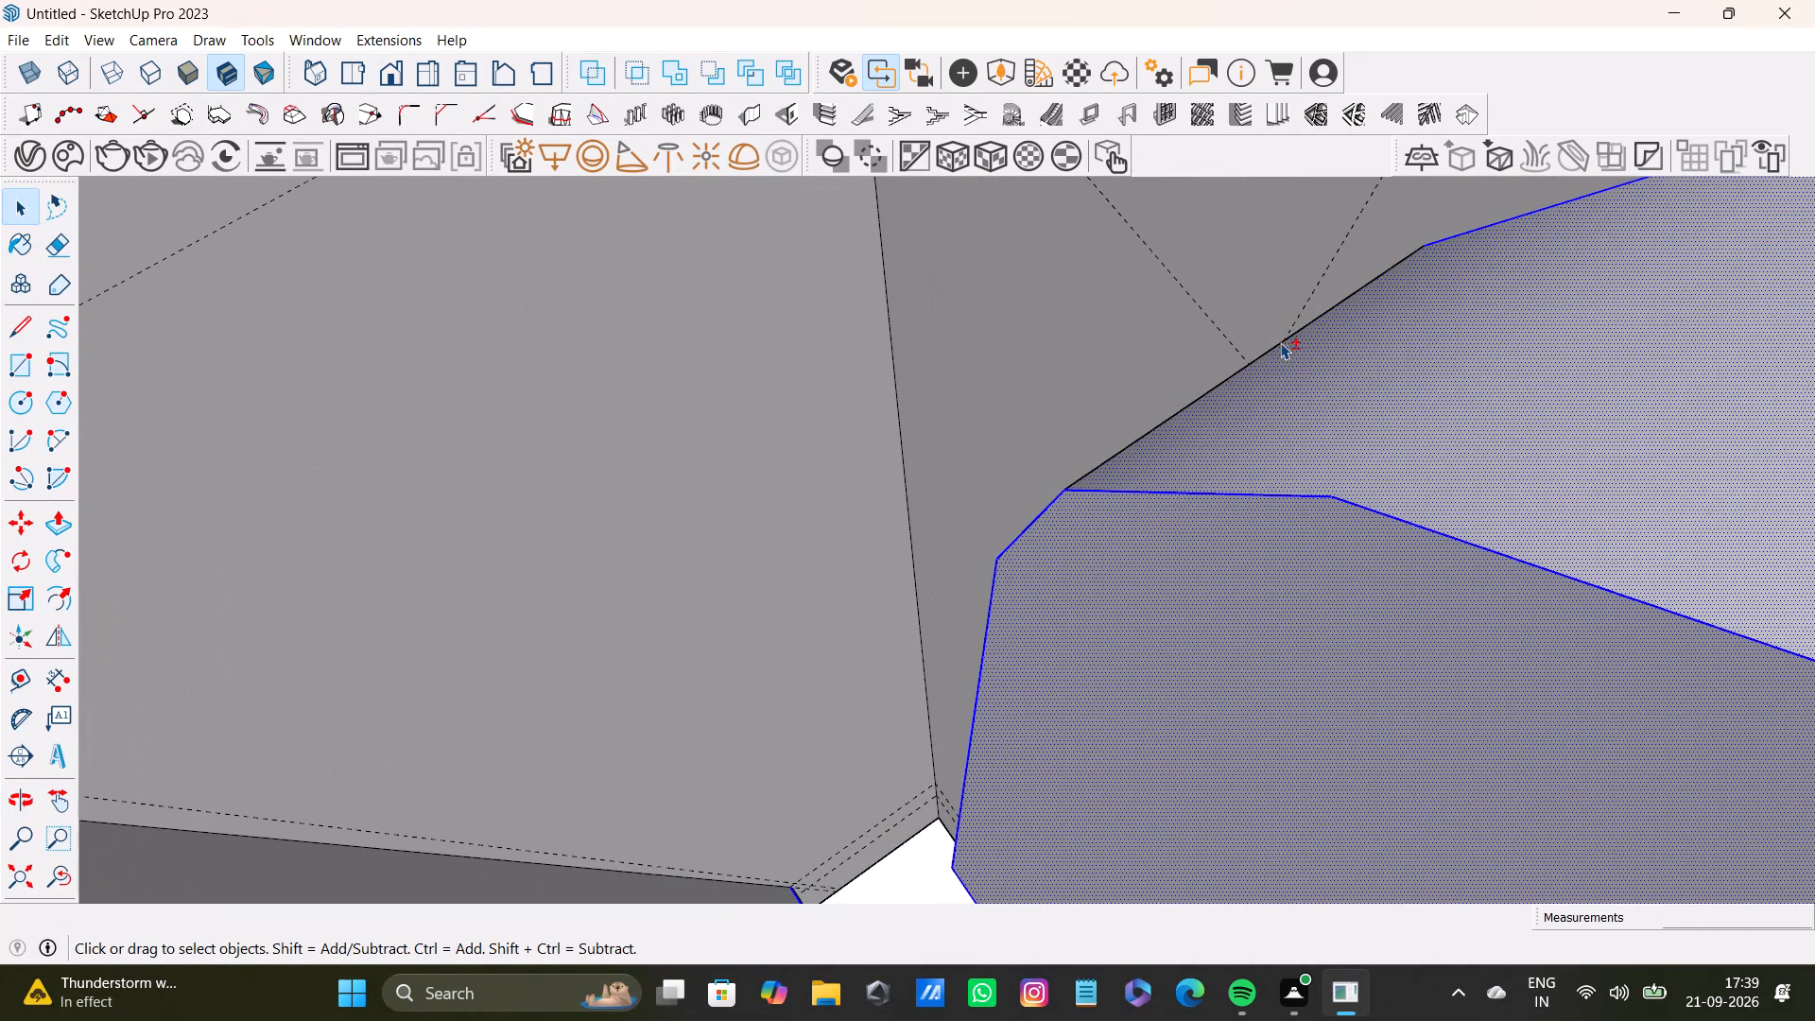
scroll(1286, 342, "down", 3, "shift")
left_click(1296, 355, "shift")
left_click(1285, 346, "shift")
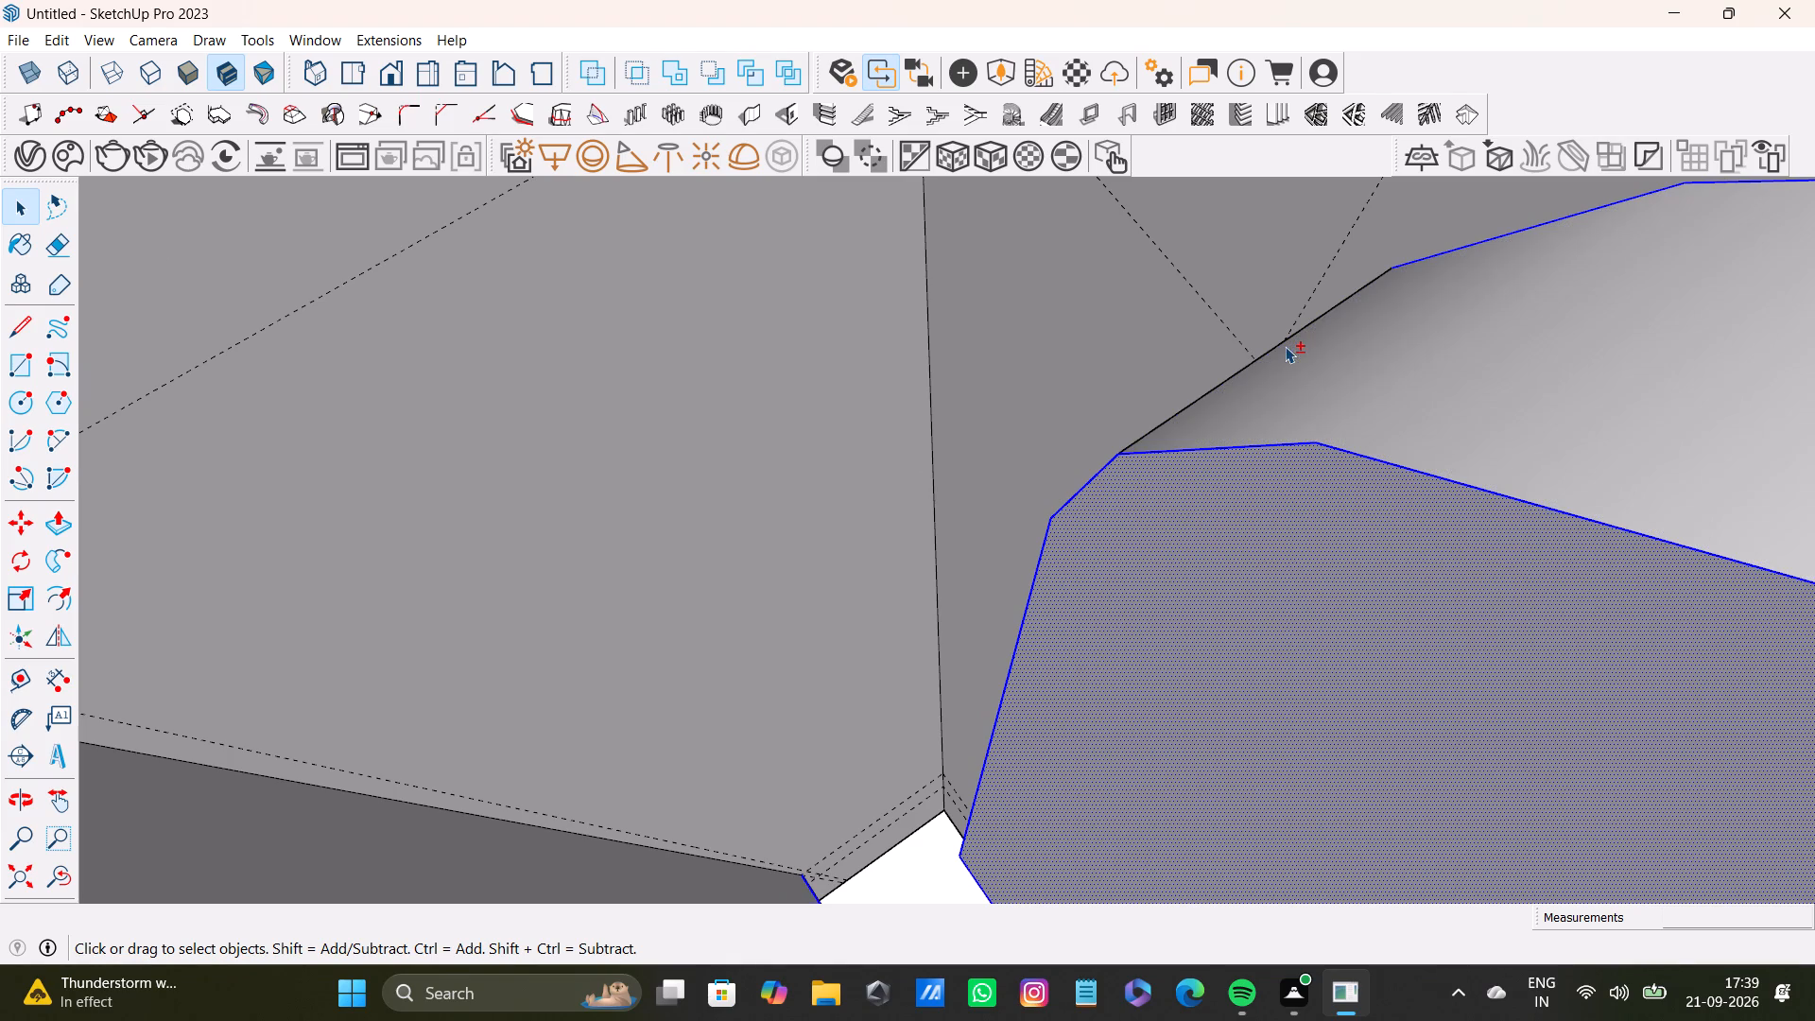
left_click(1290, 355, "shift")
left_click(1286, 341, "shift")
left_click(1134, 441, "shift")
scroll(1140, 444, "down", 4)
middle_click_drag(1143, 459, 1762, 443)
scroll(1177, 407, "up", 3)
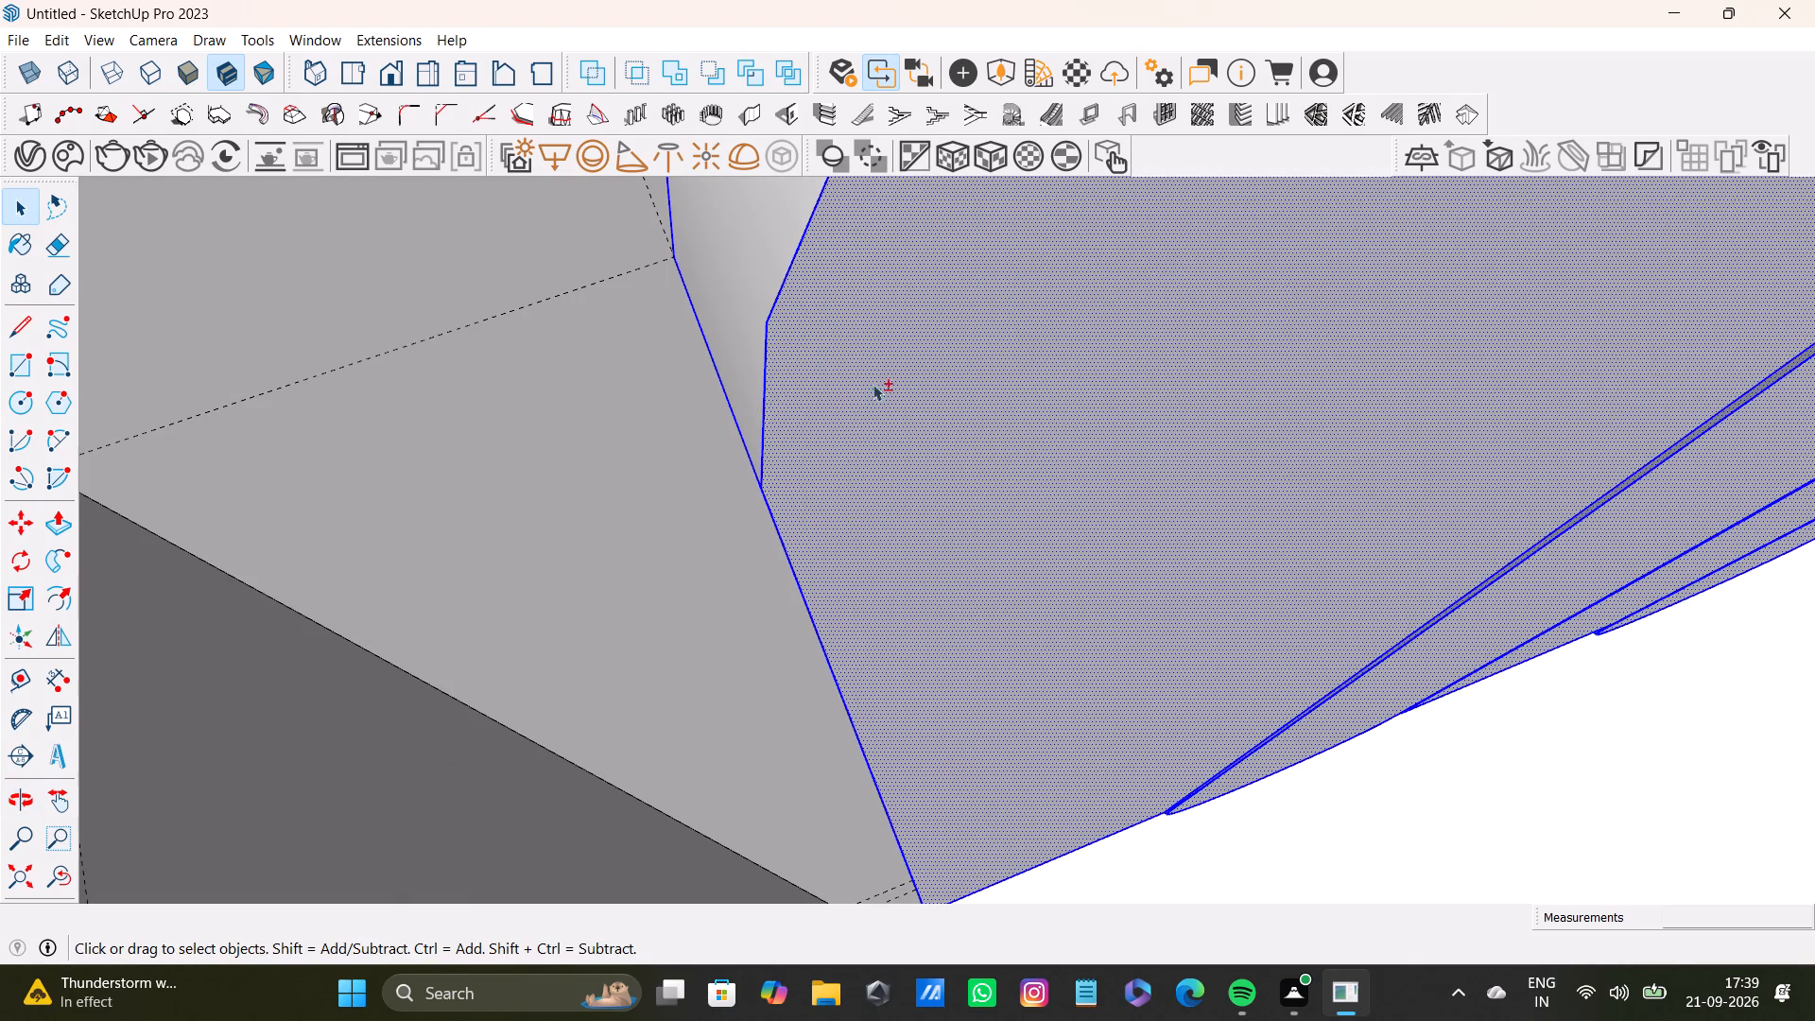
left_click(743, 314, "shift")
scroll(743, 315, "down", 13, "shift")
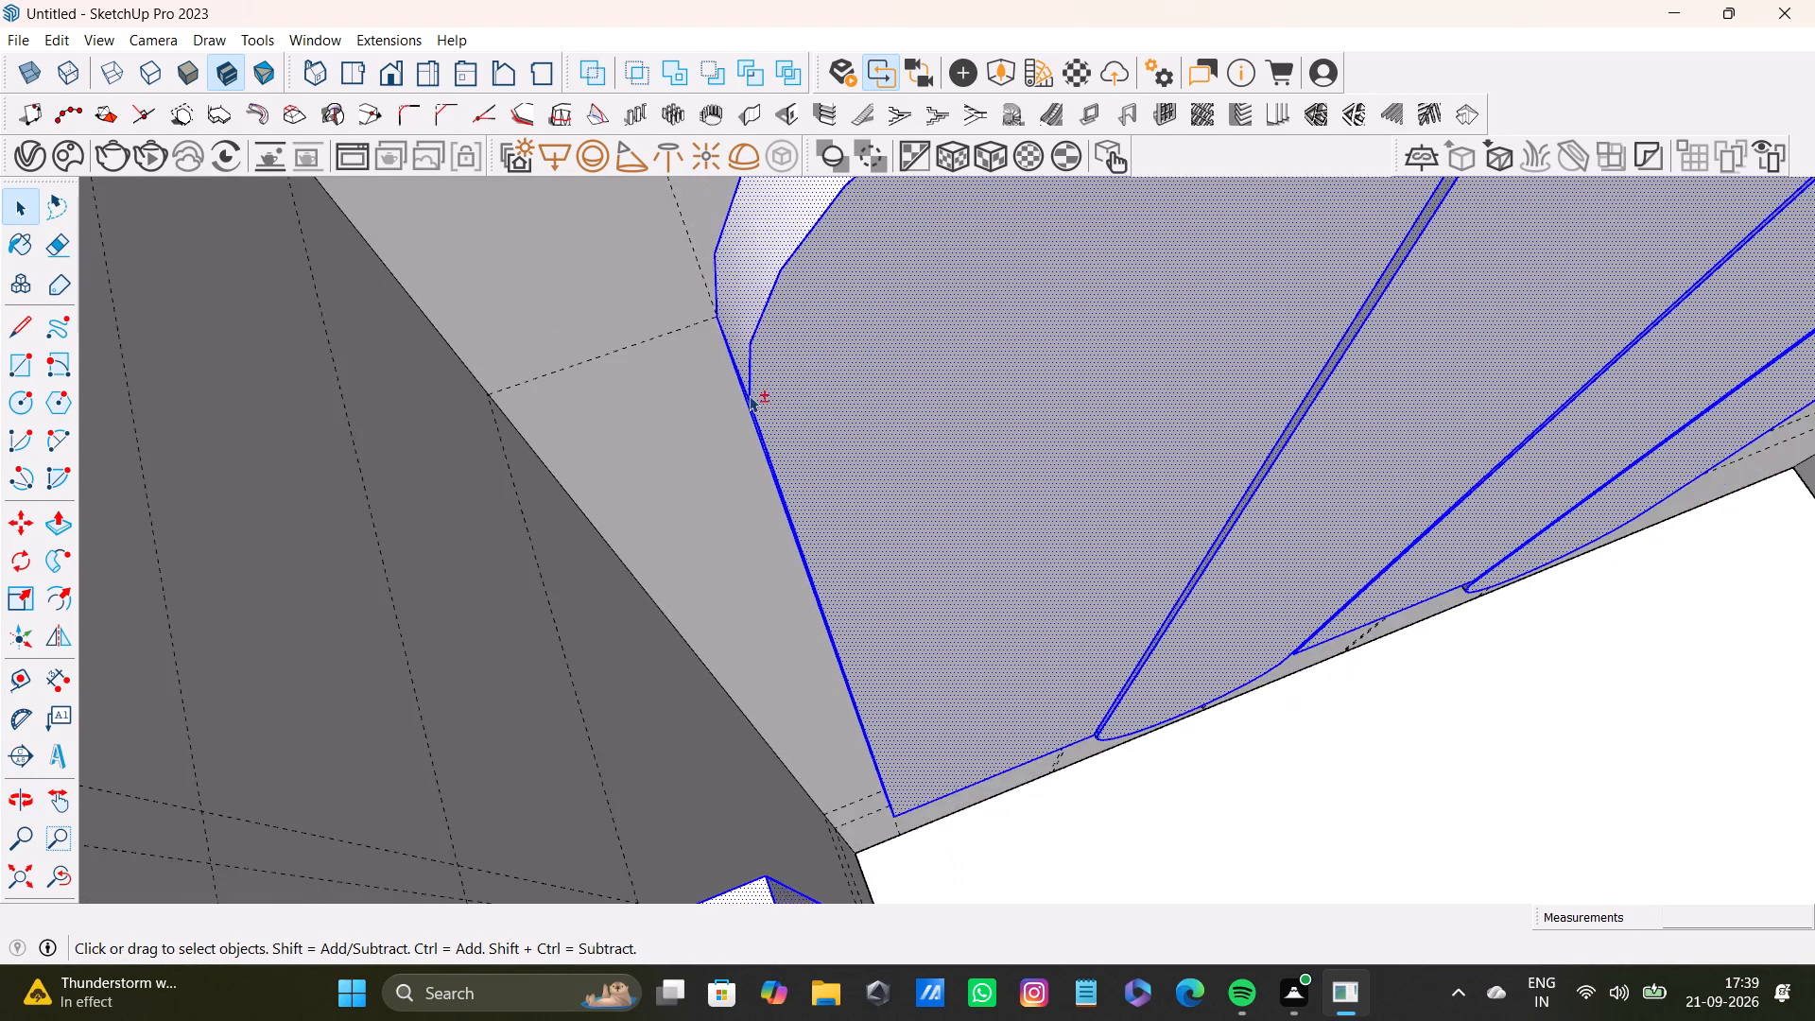
Check the tops, gaps and bottoms of the raised panels on both walls for anything left unselected.
scroll(749, 395, "down", 8, "shift")
middle_click_drag(1307, 477, 1139, 544, "shift")
scroll(576, 327, "up", 9, "shift")
middle_click_drag(1155, 477, 416, 544)
scroll(463, 504, "down", 4)
middle_click_drag(773, 568, 1071, 582, "shift")
scroll(606, 364, "up", 1)
middle_click_drag(606, 364, 1284, 475, "shift")
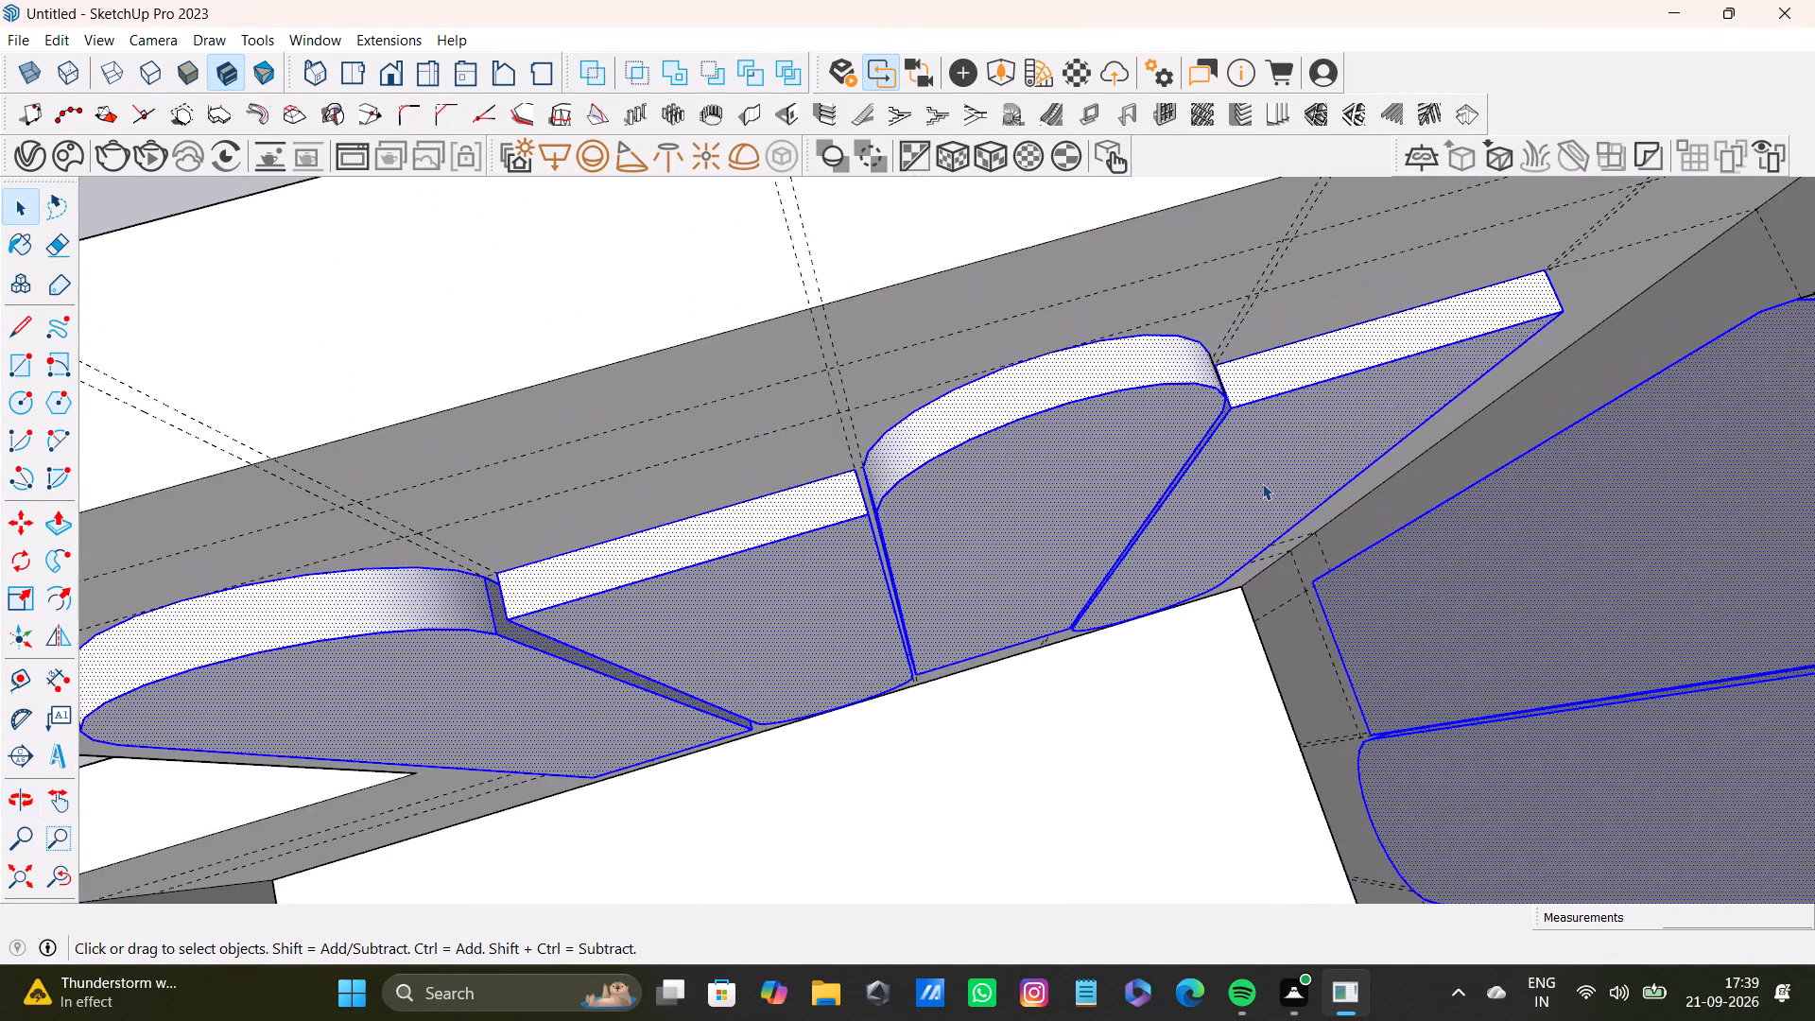
scroll(1254, 483, "down", 7)
middle_click_drag(1214, 537, 1190, 413)
middle_click_drag(1350, 571, 1313, 231)
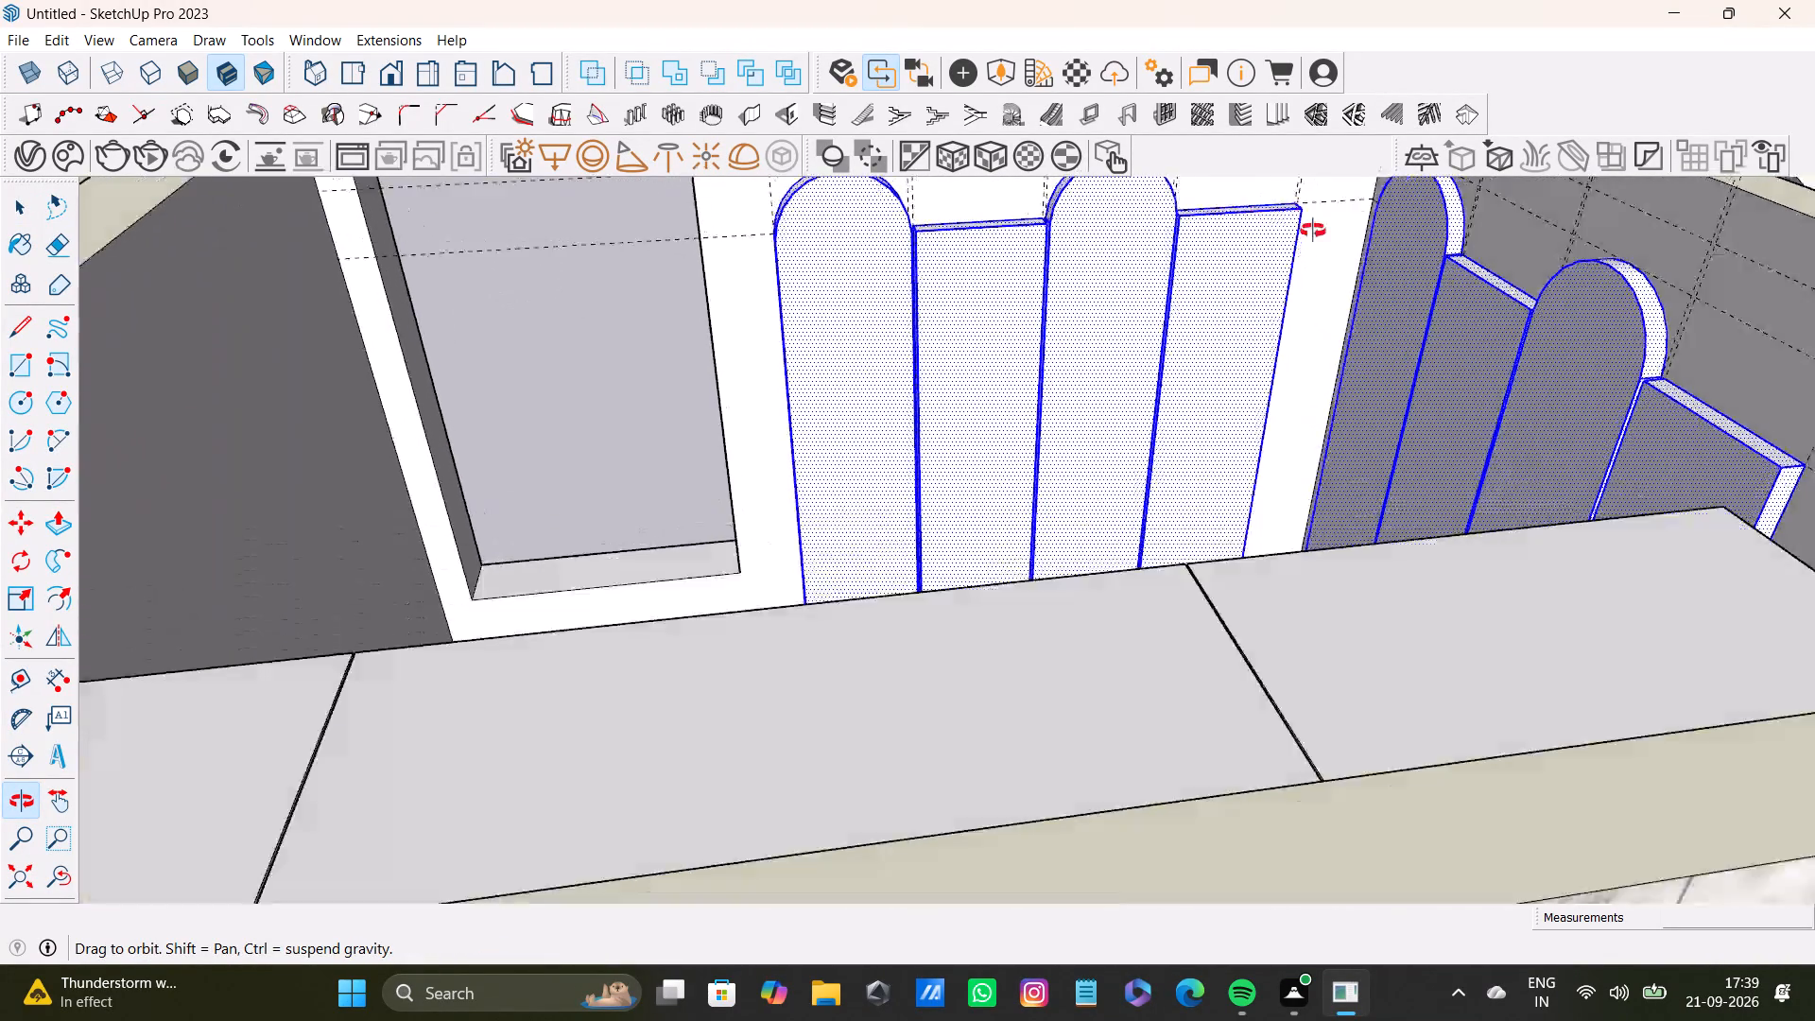
middle_click_drag(1313, 231, 1390, 272)
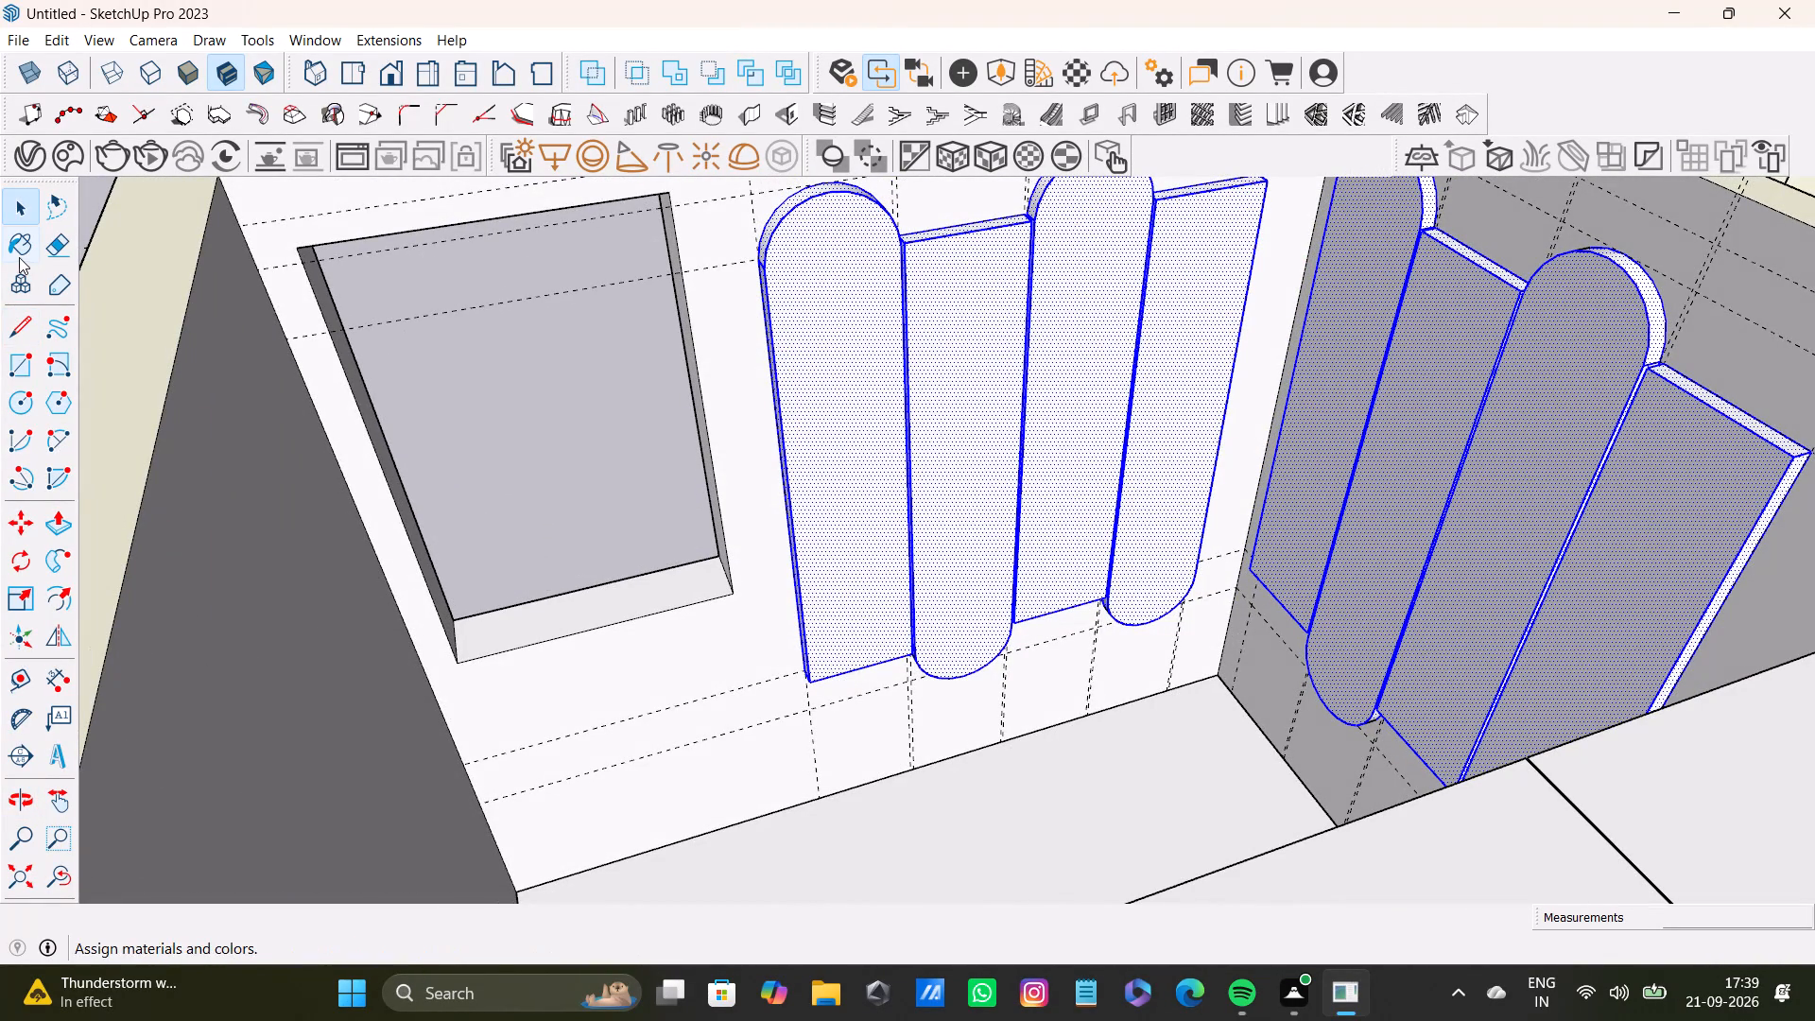
Start the Paint Bucket and browse the Tile and Wood material collections for a finish for the selected panels.
left_click(19, 257)
scroll(1550, 526, "down", 6)
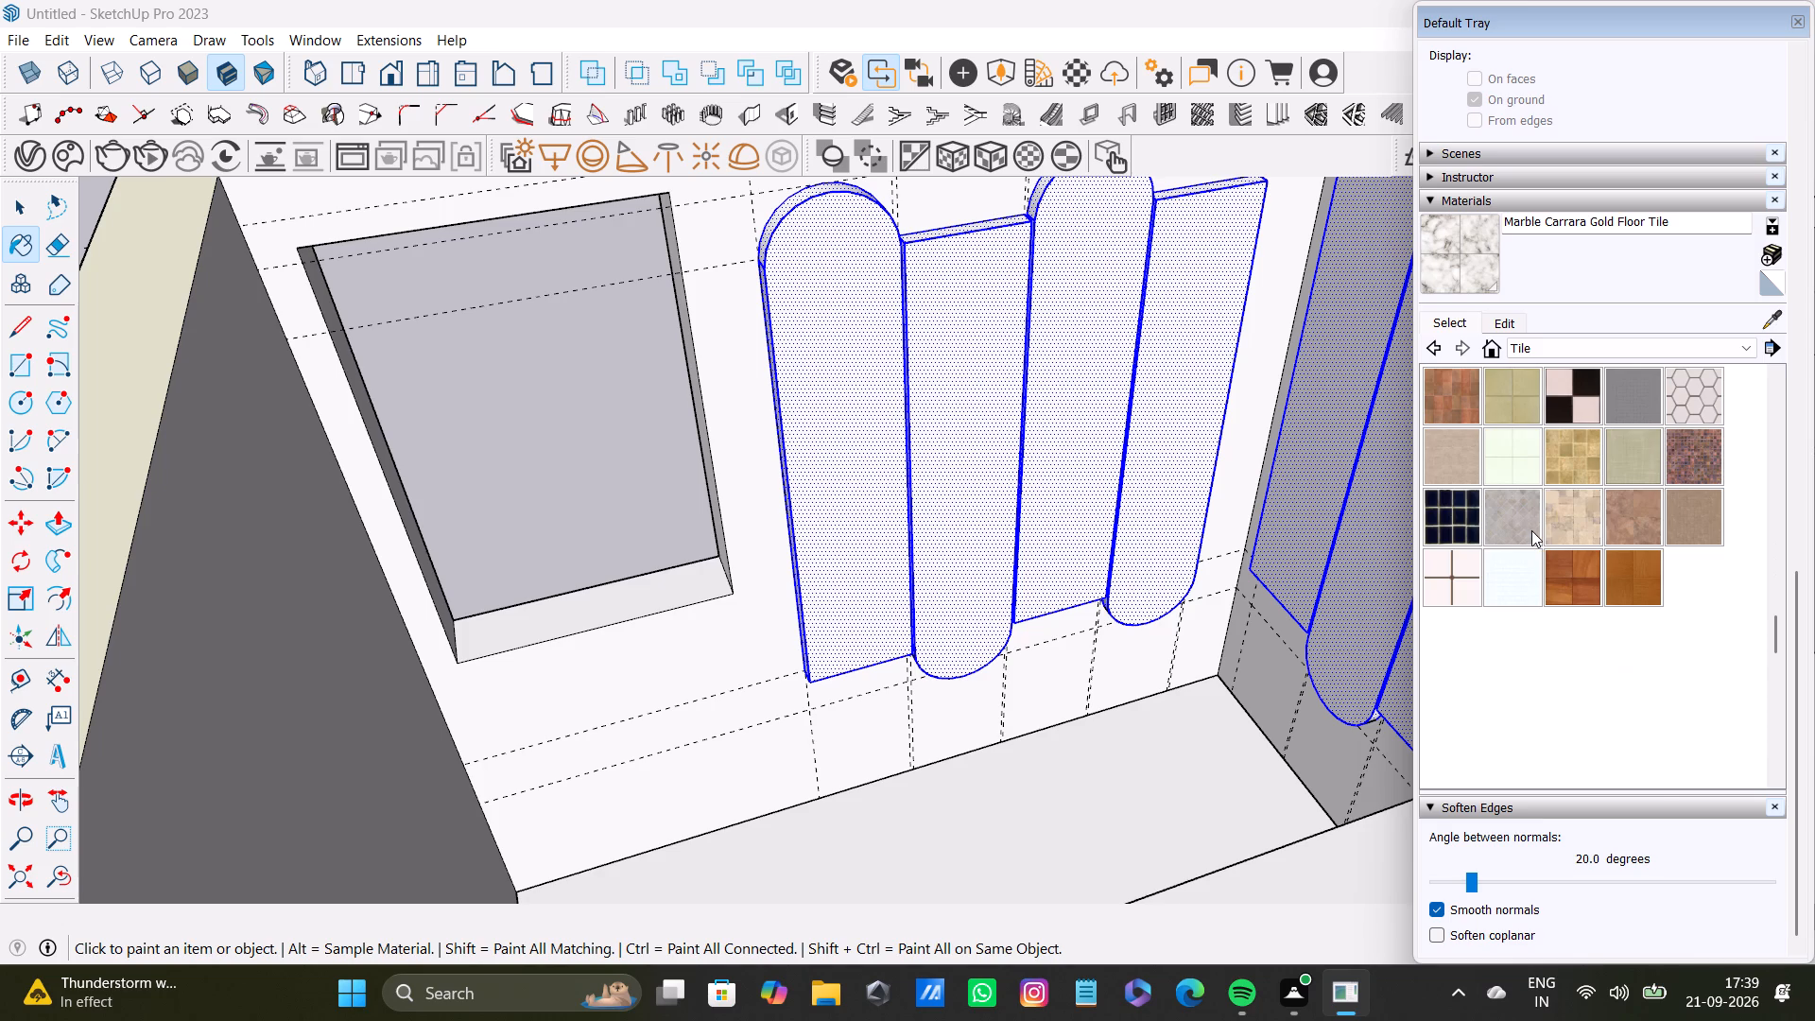
scroll(1532, 532, "up", 6)
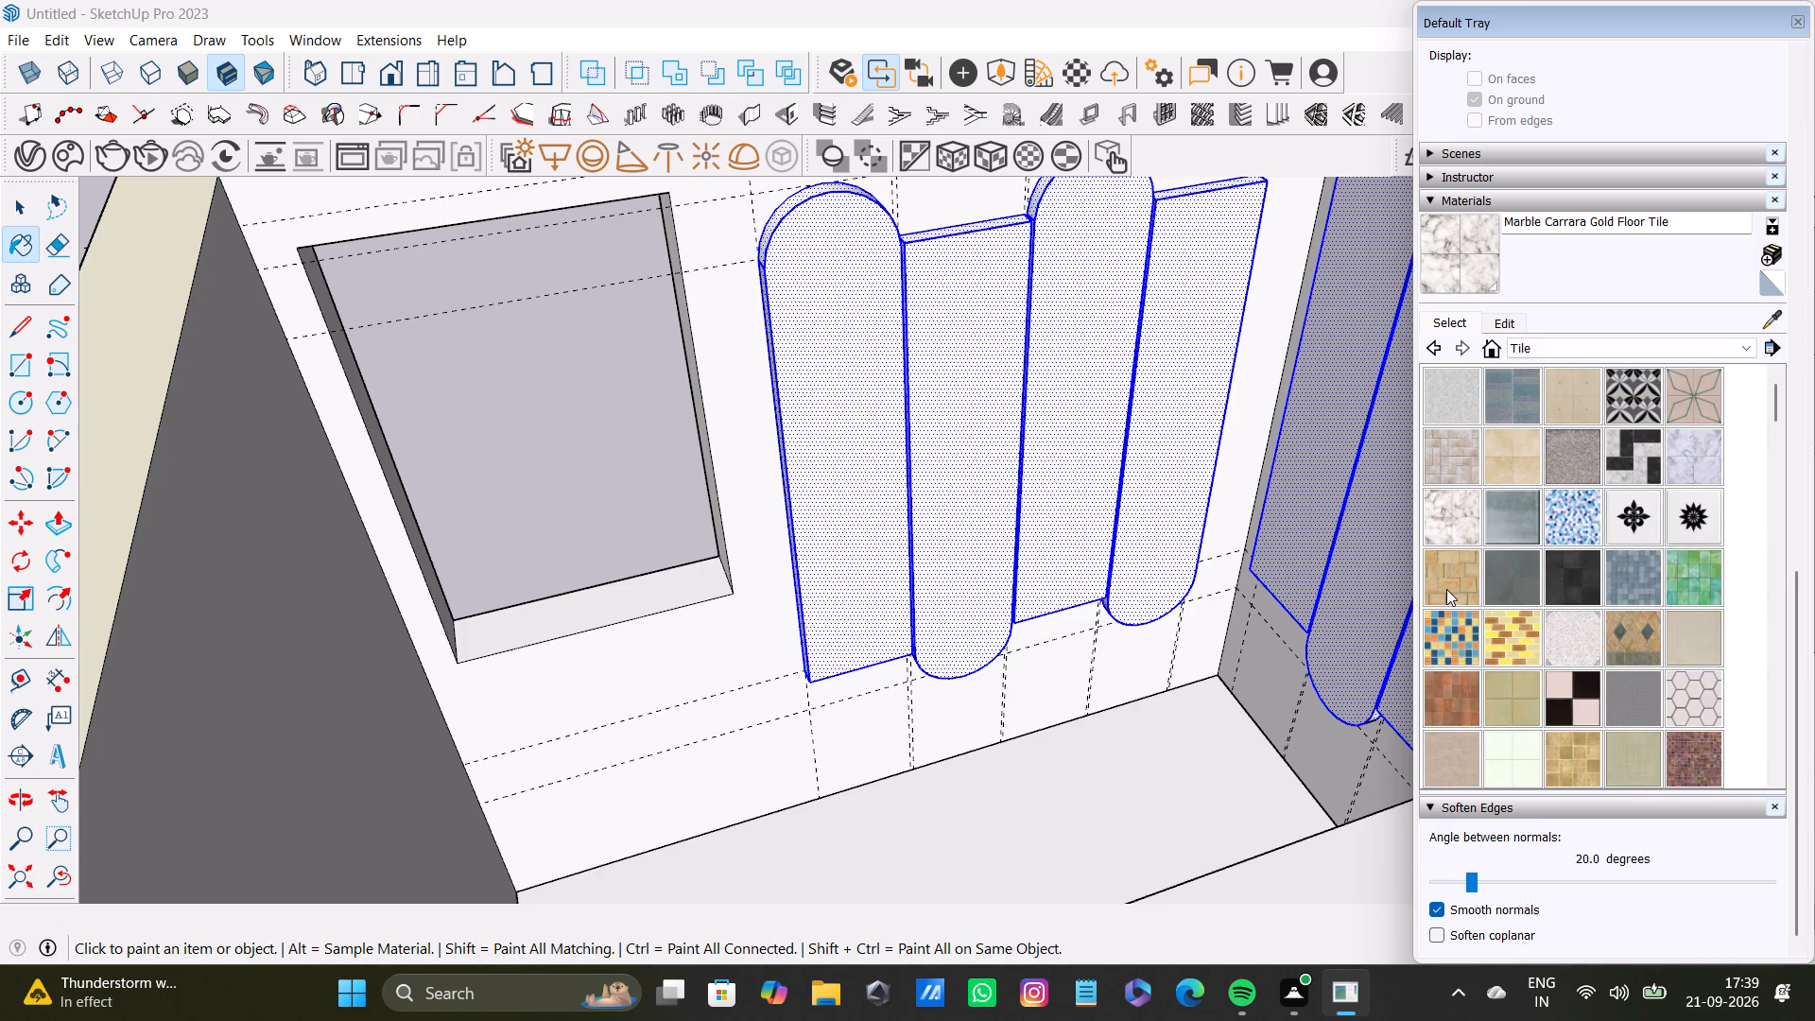
scroll(1444, 585, "down", 7)
scroll(1444, 585, "up", 5)
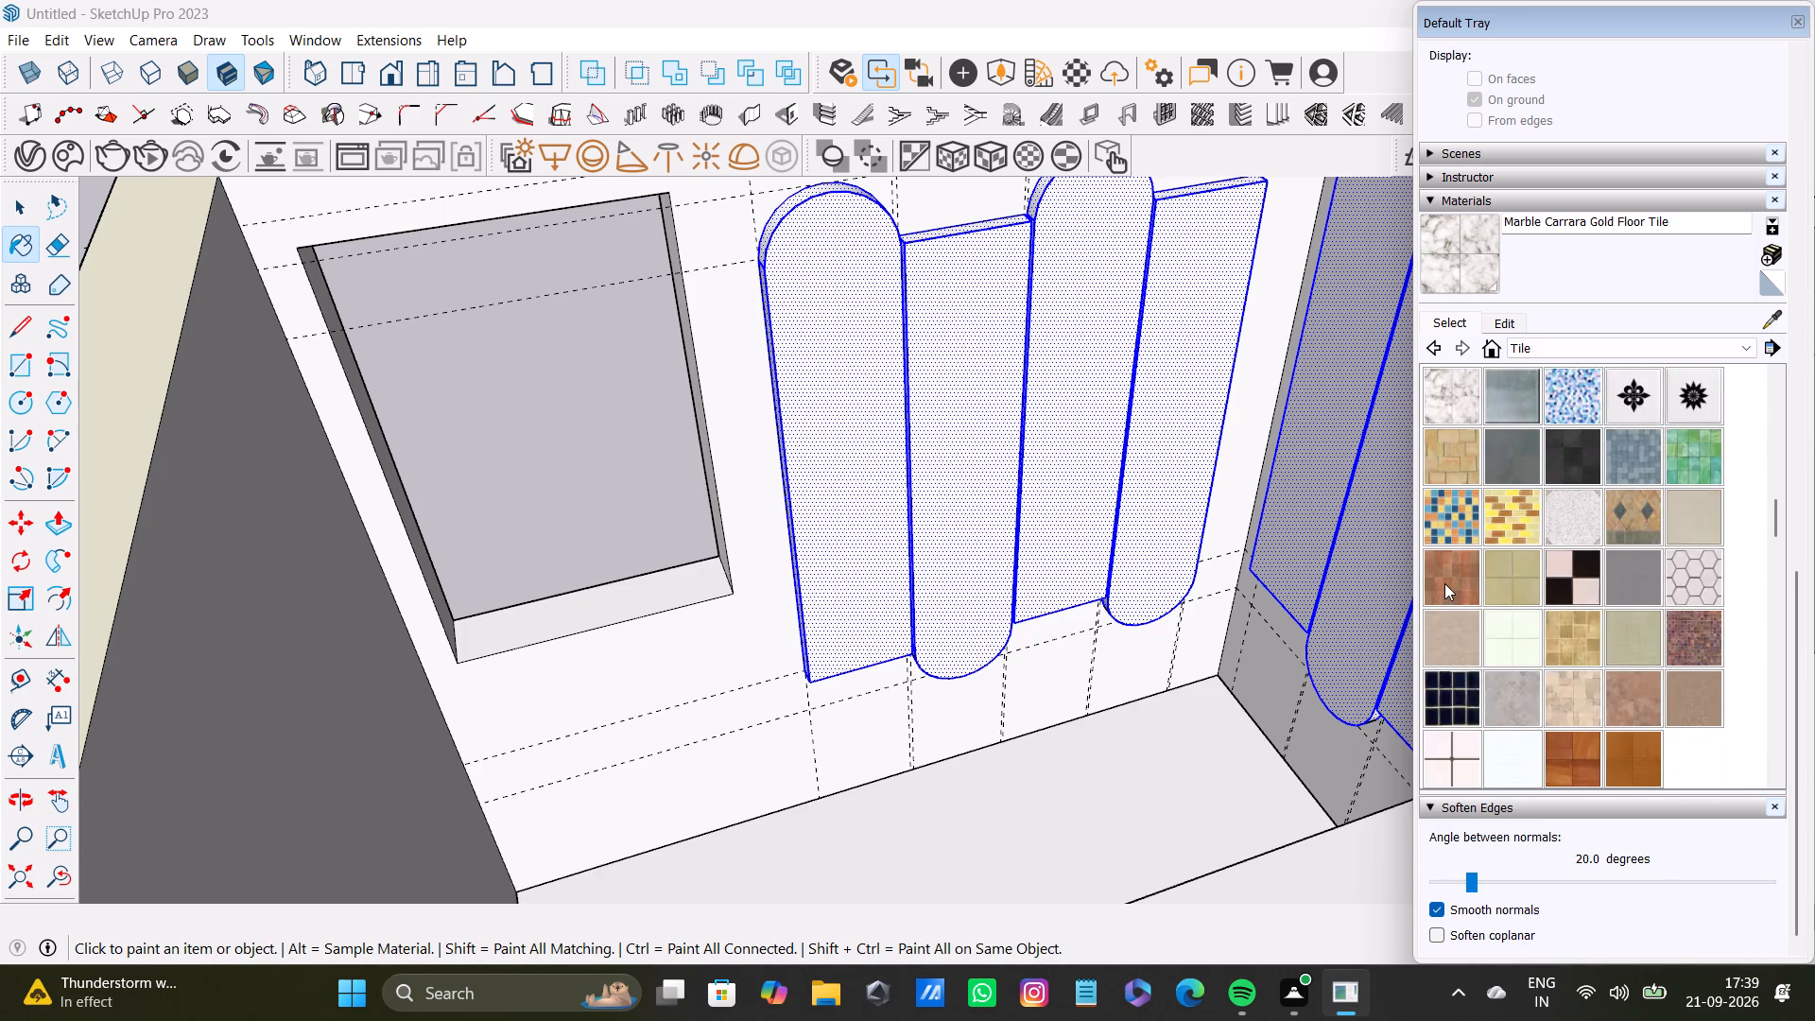
scroll(1444, 583, "up", 5)
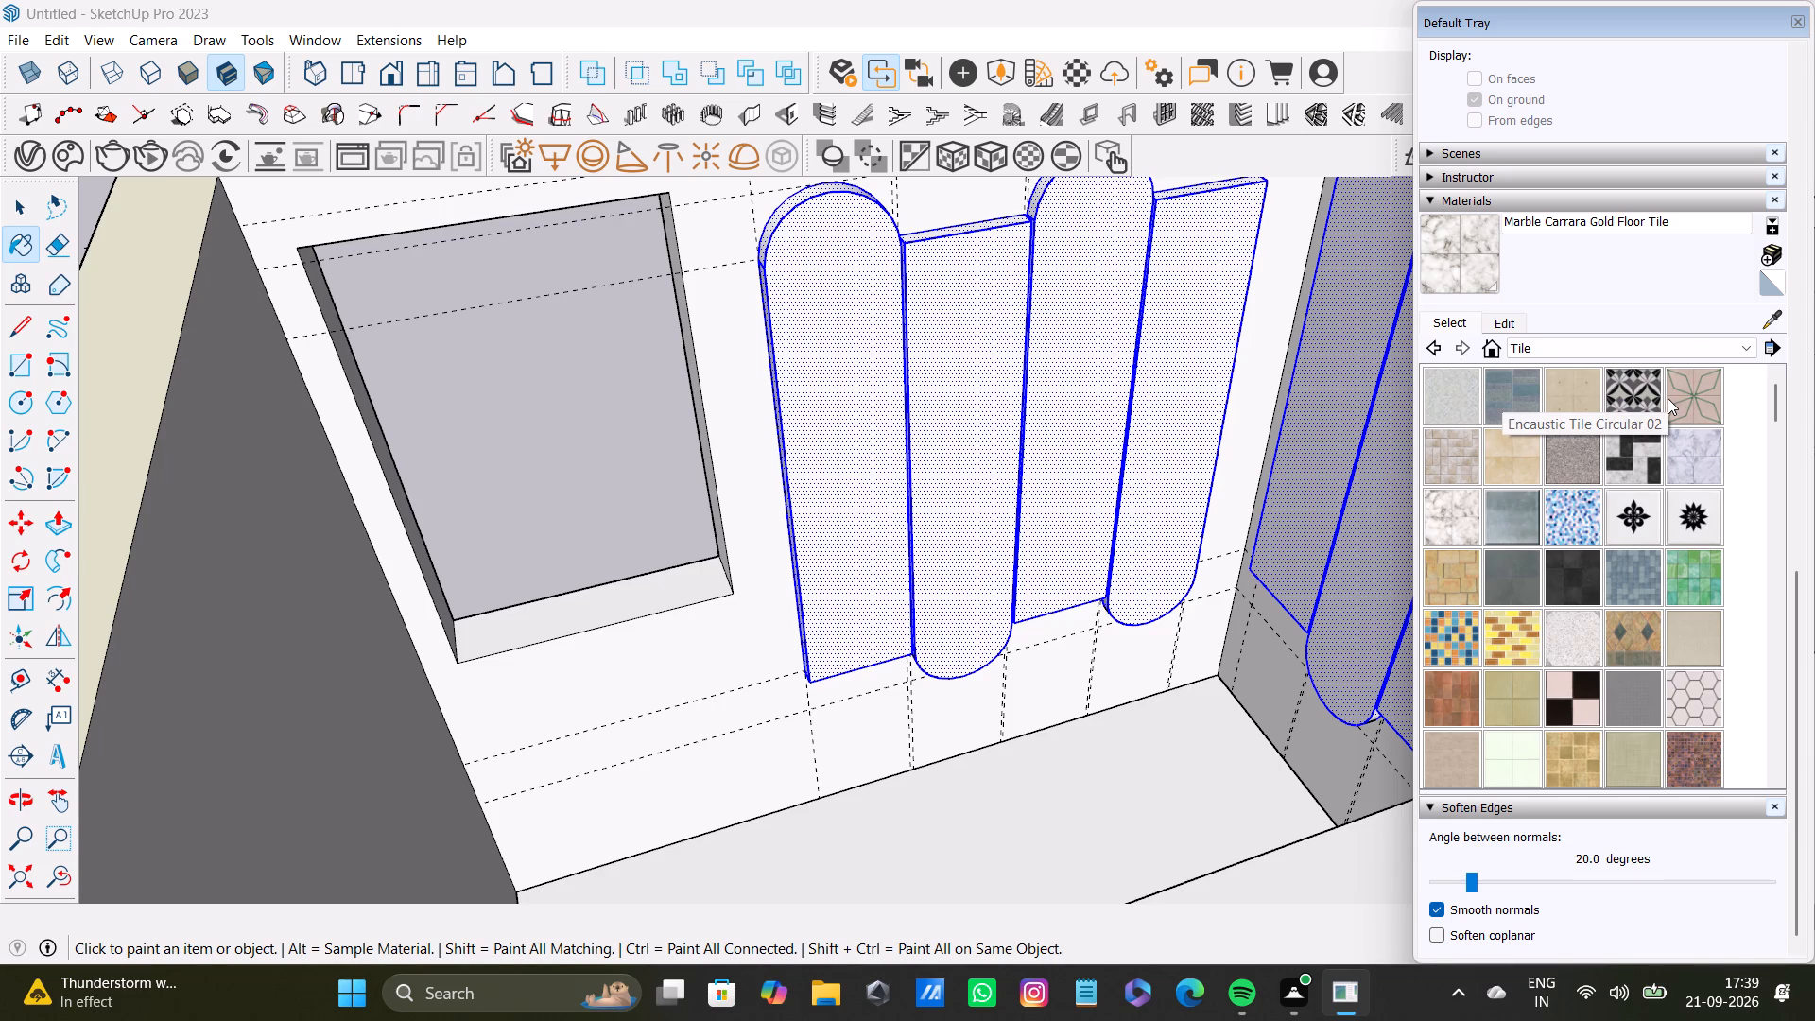
left_click(1590, 352)
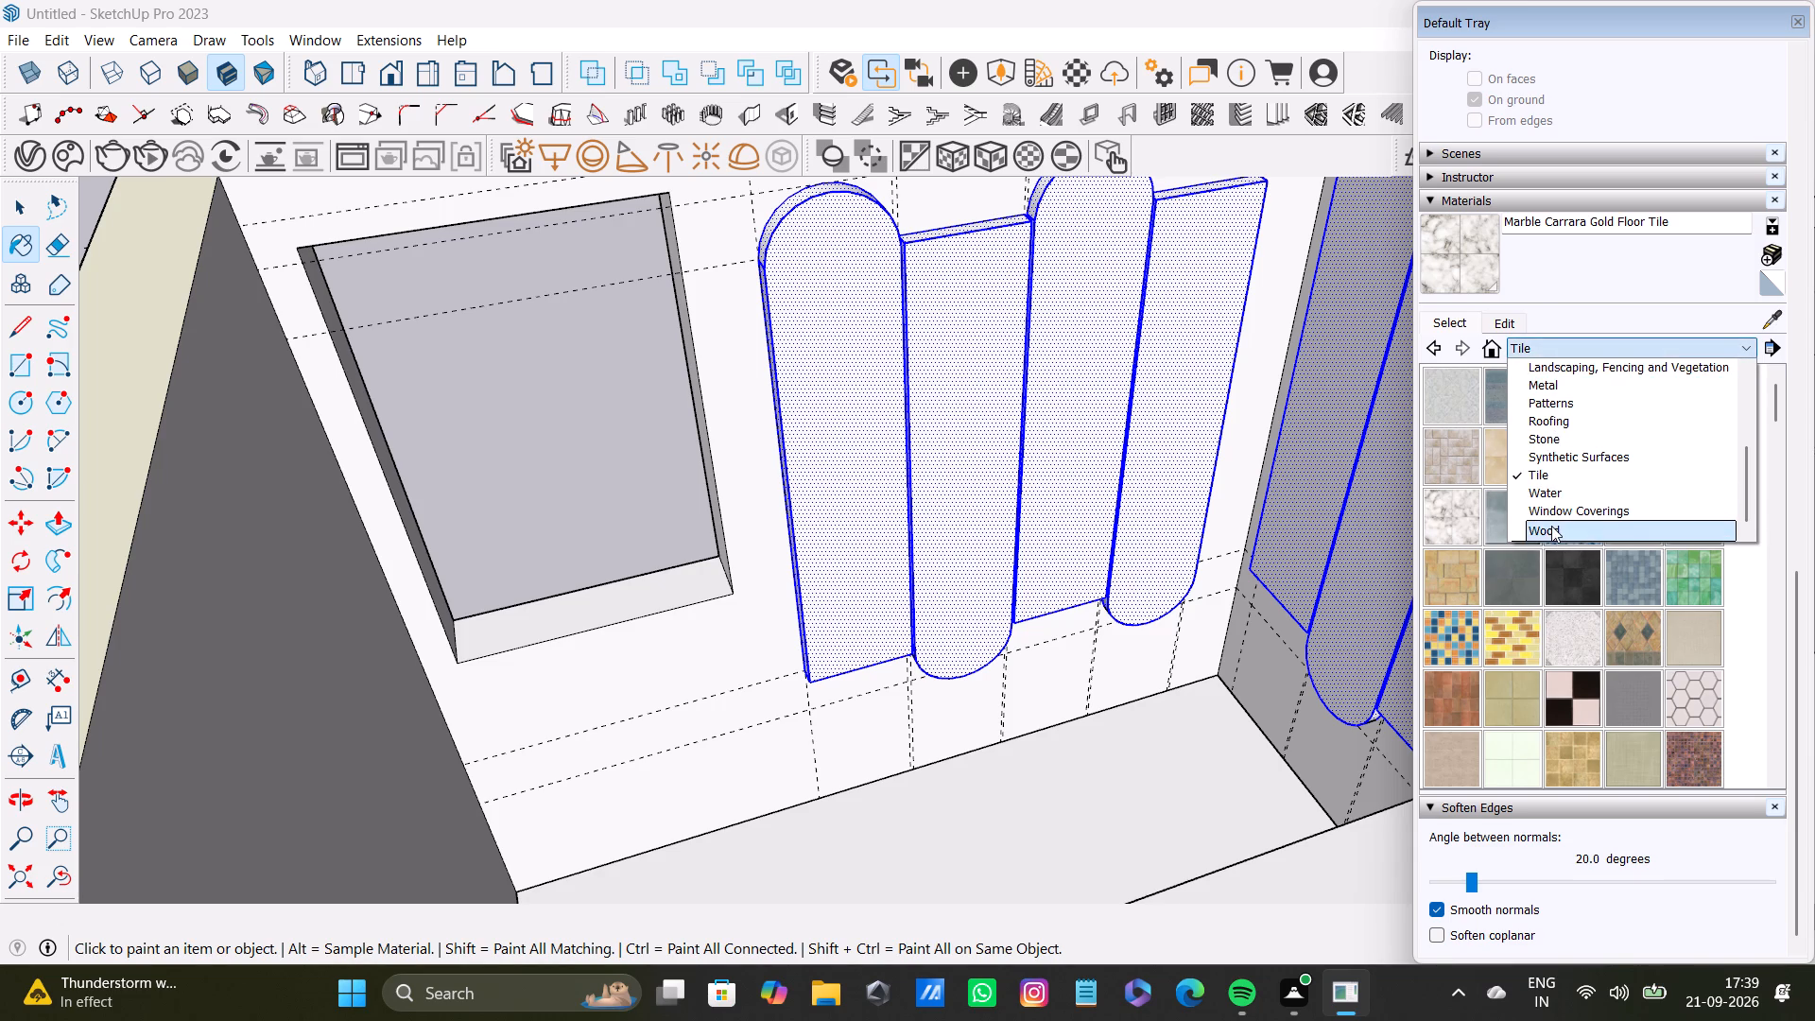
left_click(1552, 527)
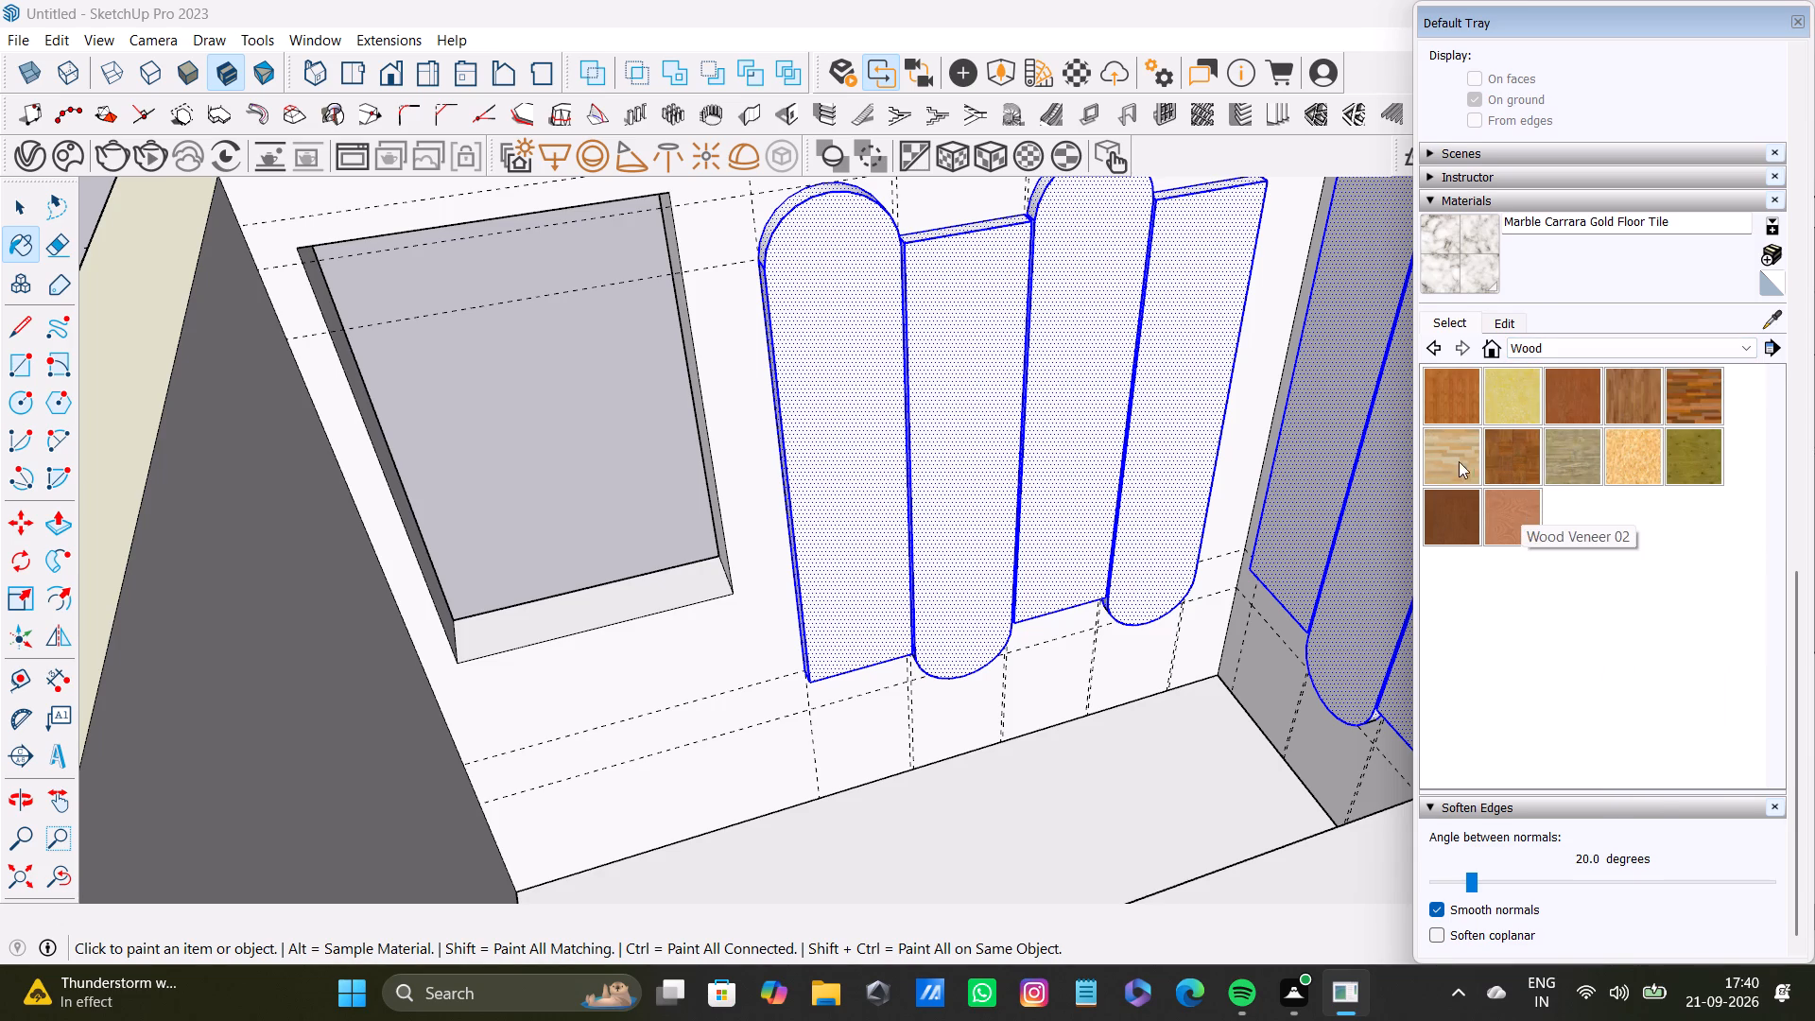
scroll(1547, 470, "up", 4)
Switch the material collection to Colors.
left_click(1550, 467)
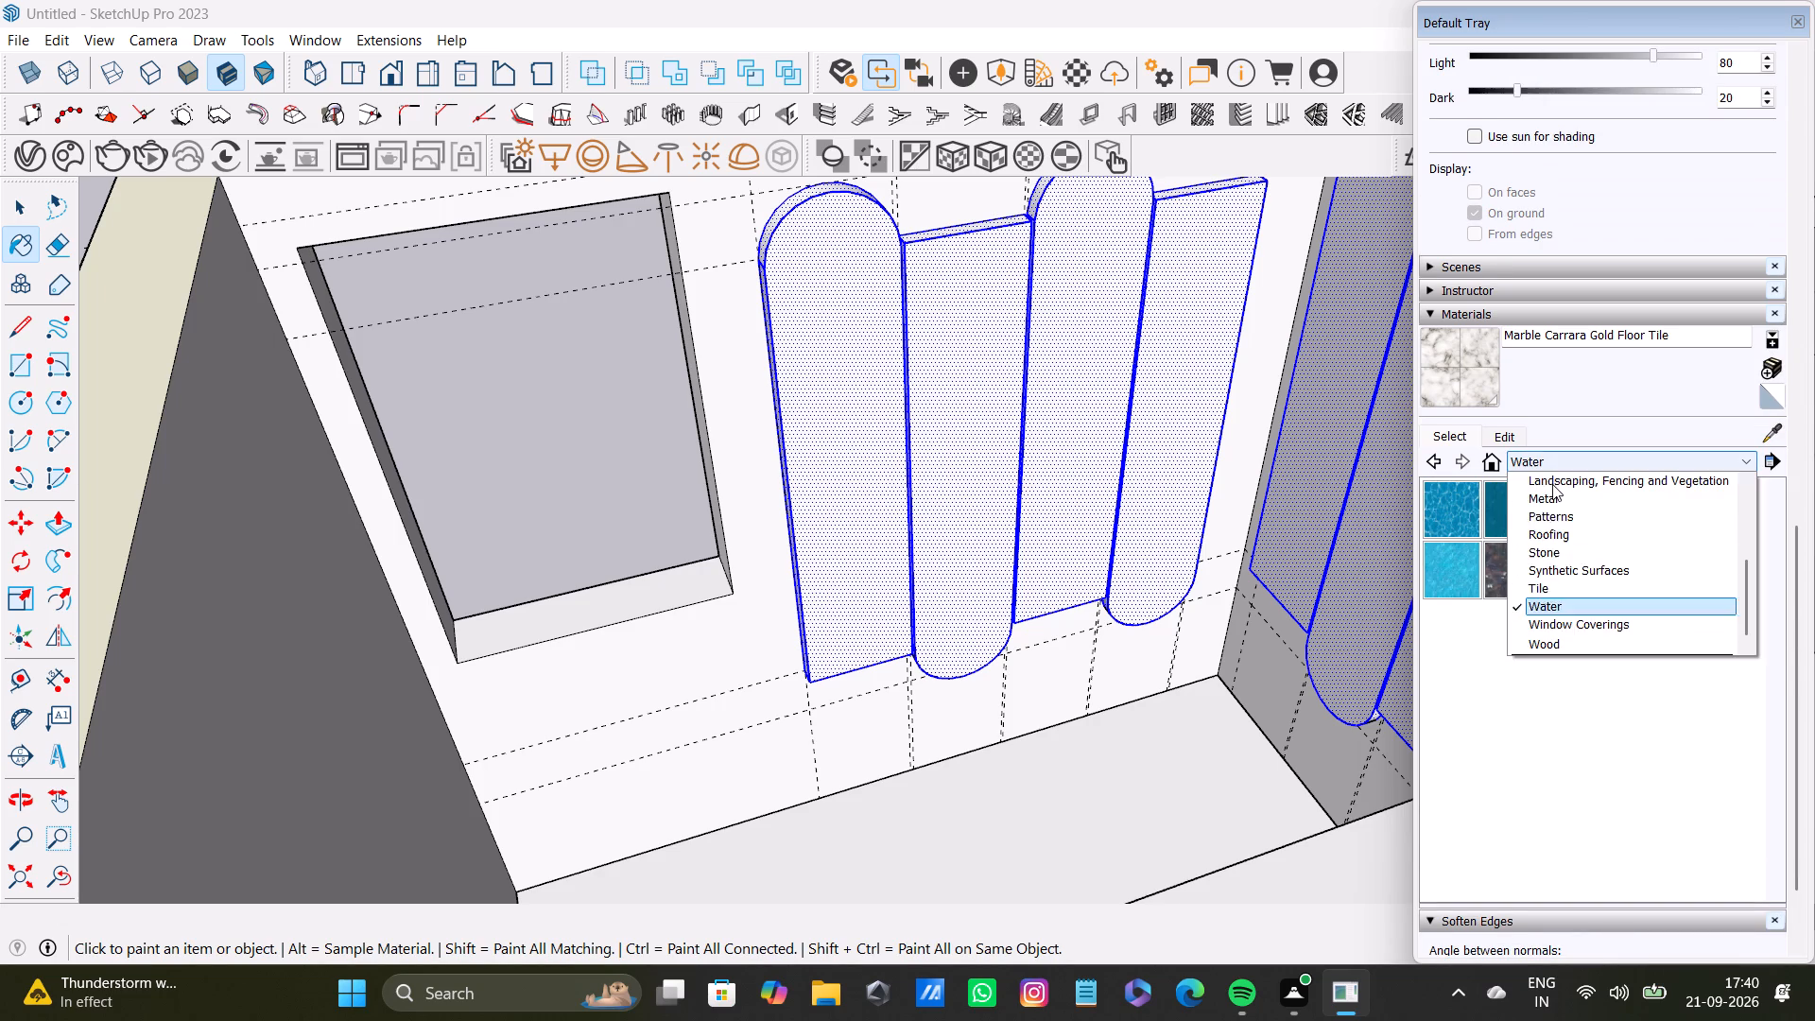
scroll(1567, 643, "up", 3)
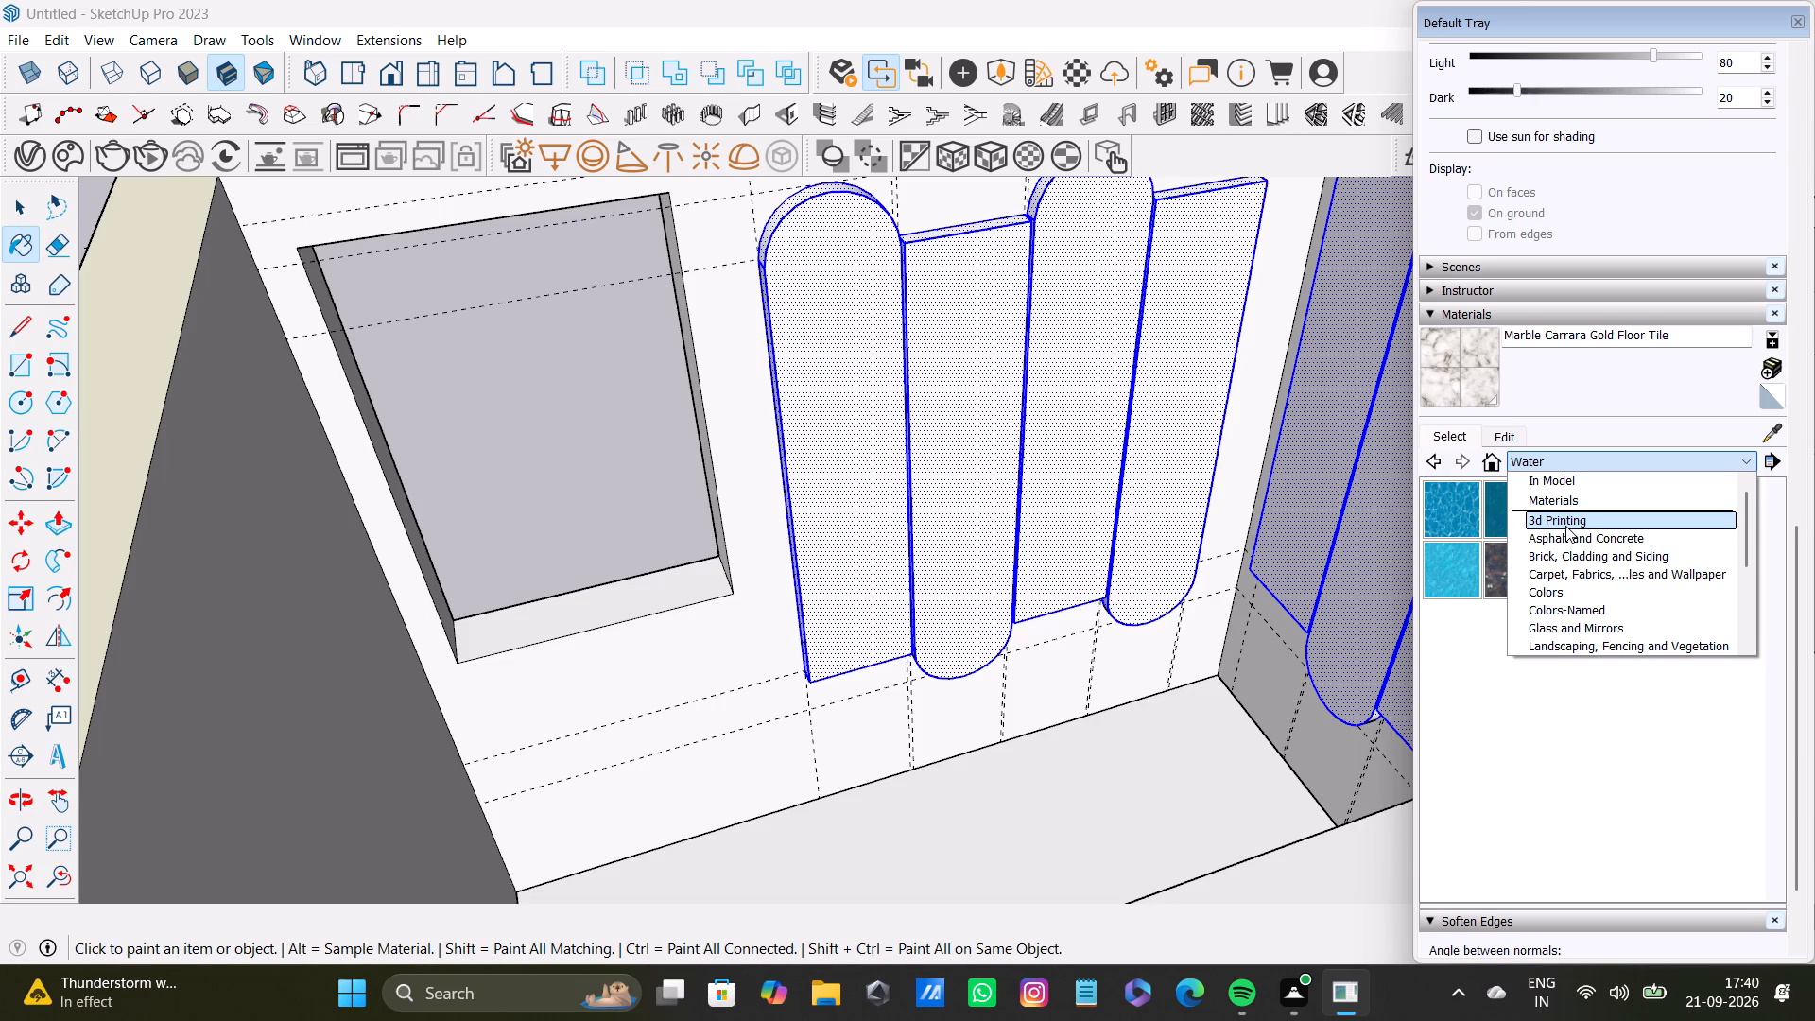
scroll(1575, 597, "down", 3)
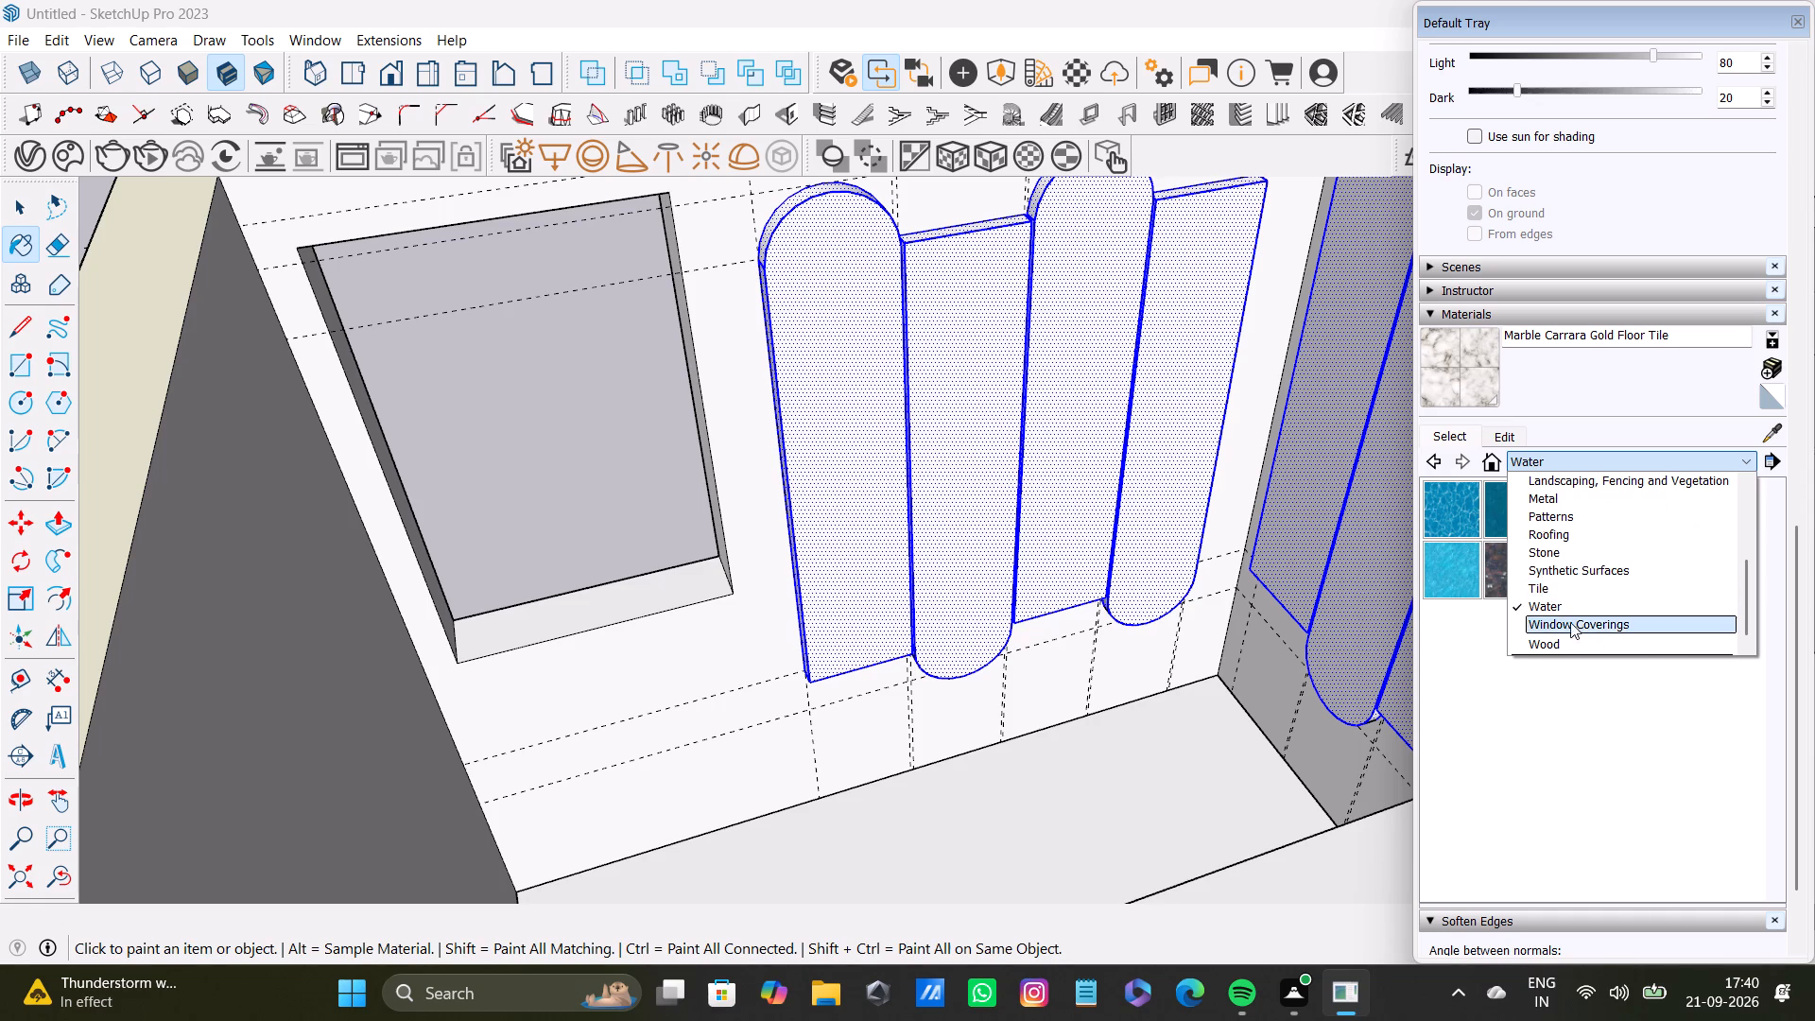
scroll(1551, 614, "up", 3)
scroll(1551, 614, "down", 1)
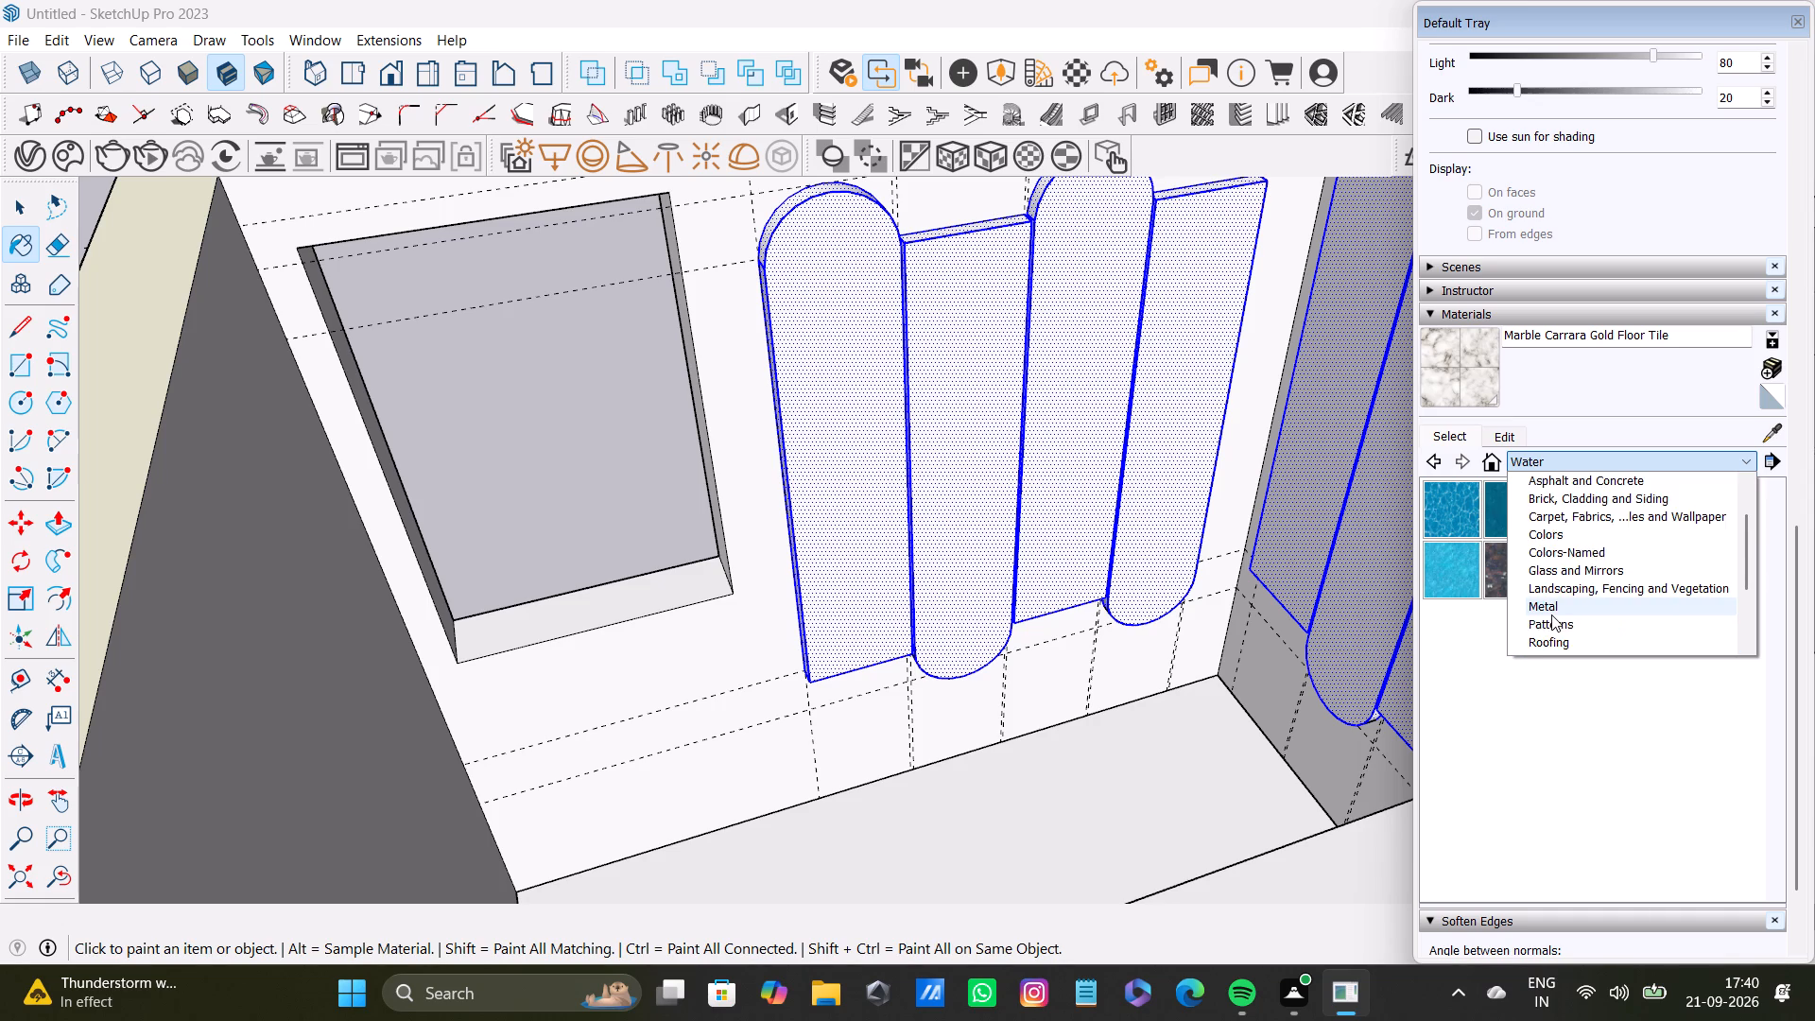
scroll(1551, 614, "down", 1)
scroll(1547, 528, "up", 1)
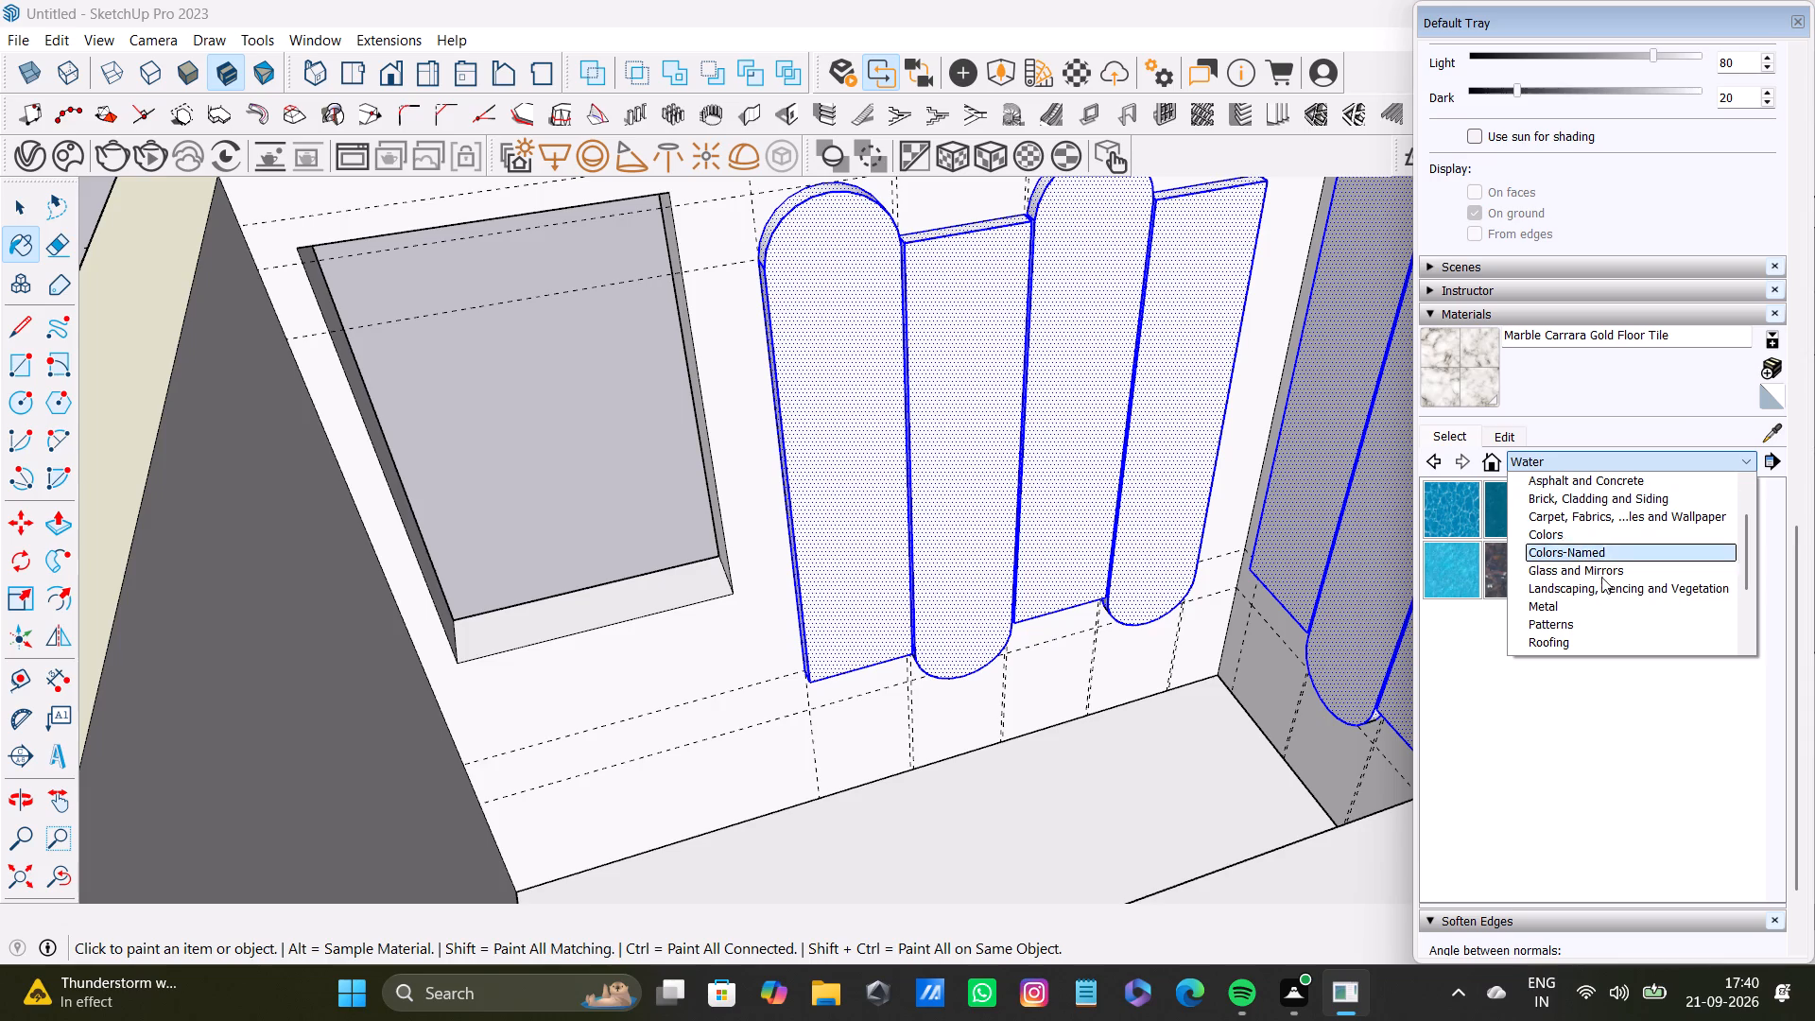
scroll(1599, 580, "down", 2)
scroll(1537, 599, "up", 2)
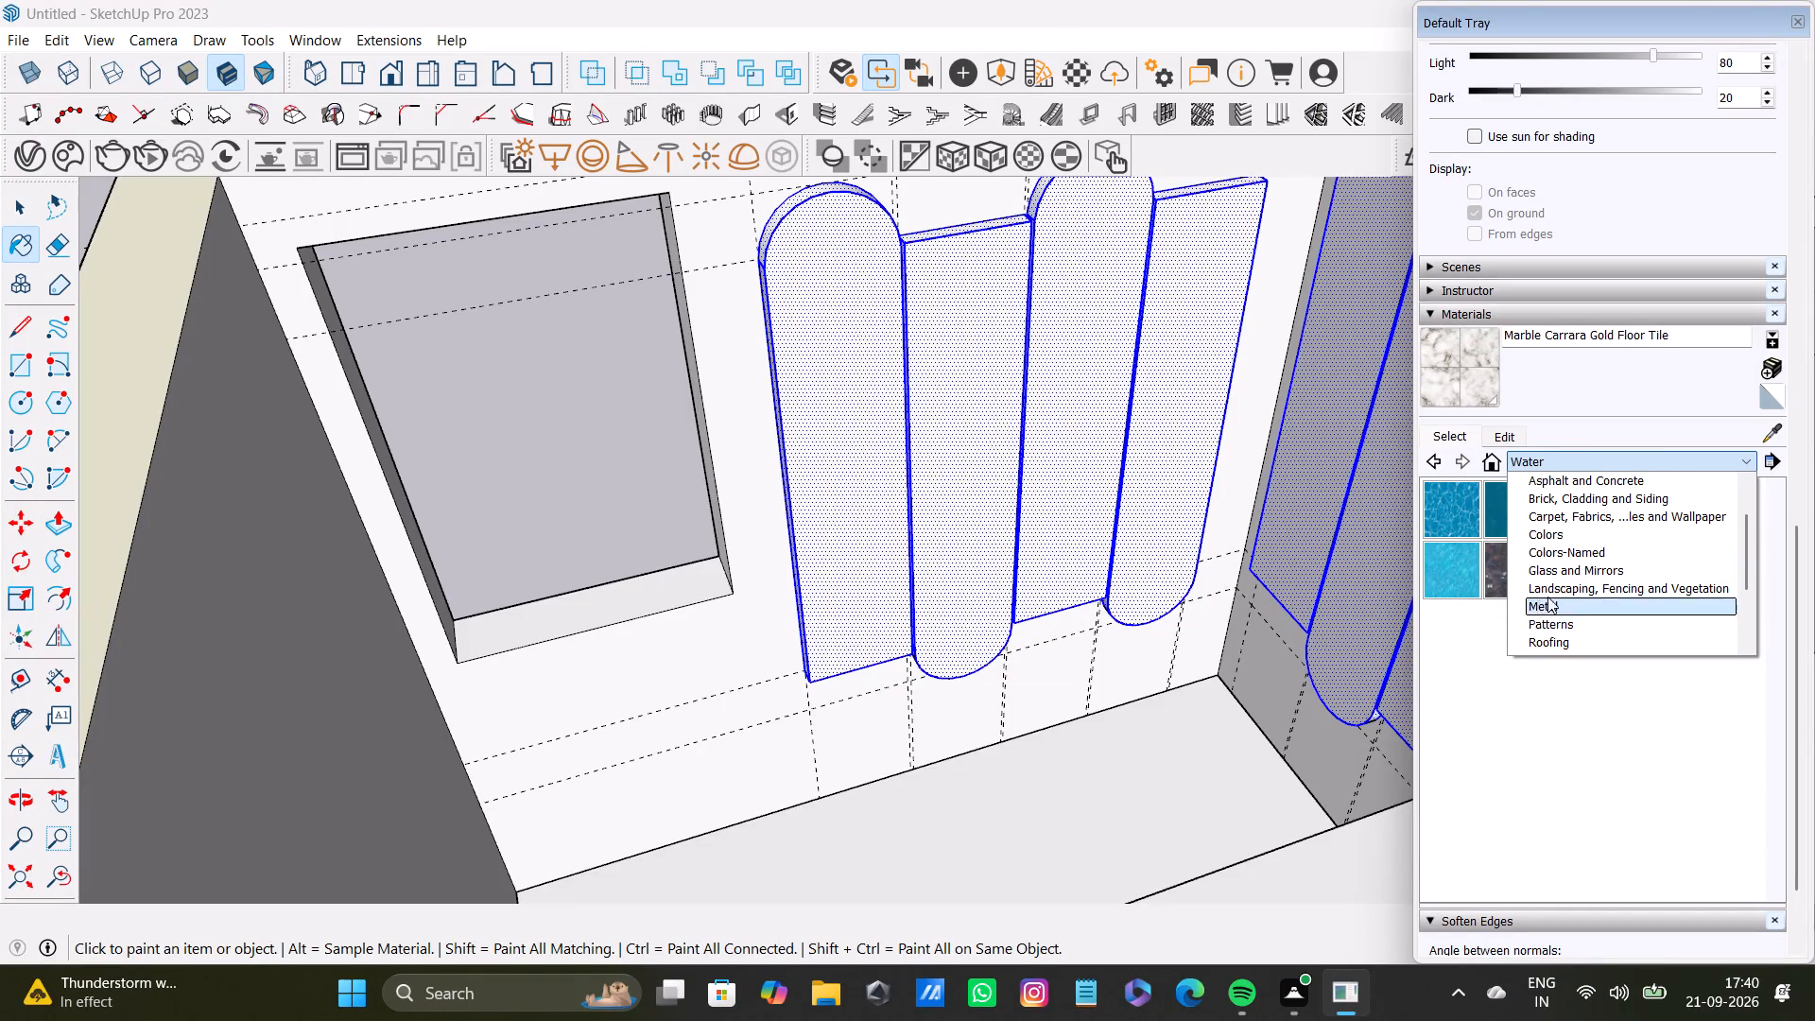
left_click(1553, 538)
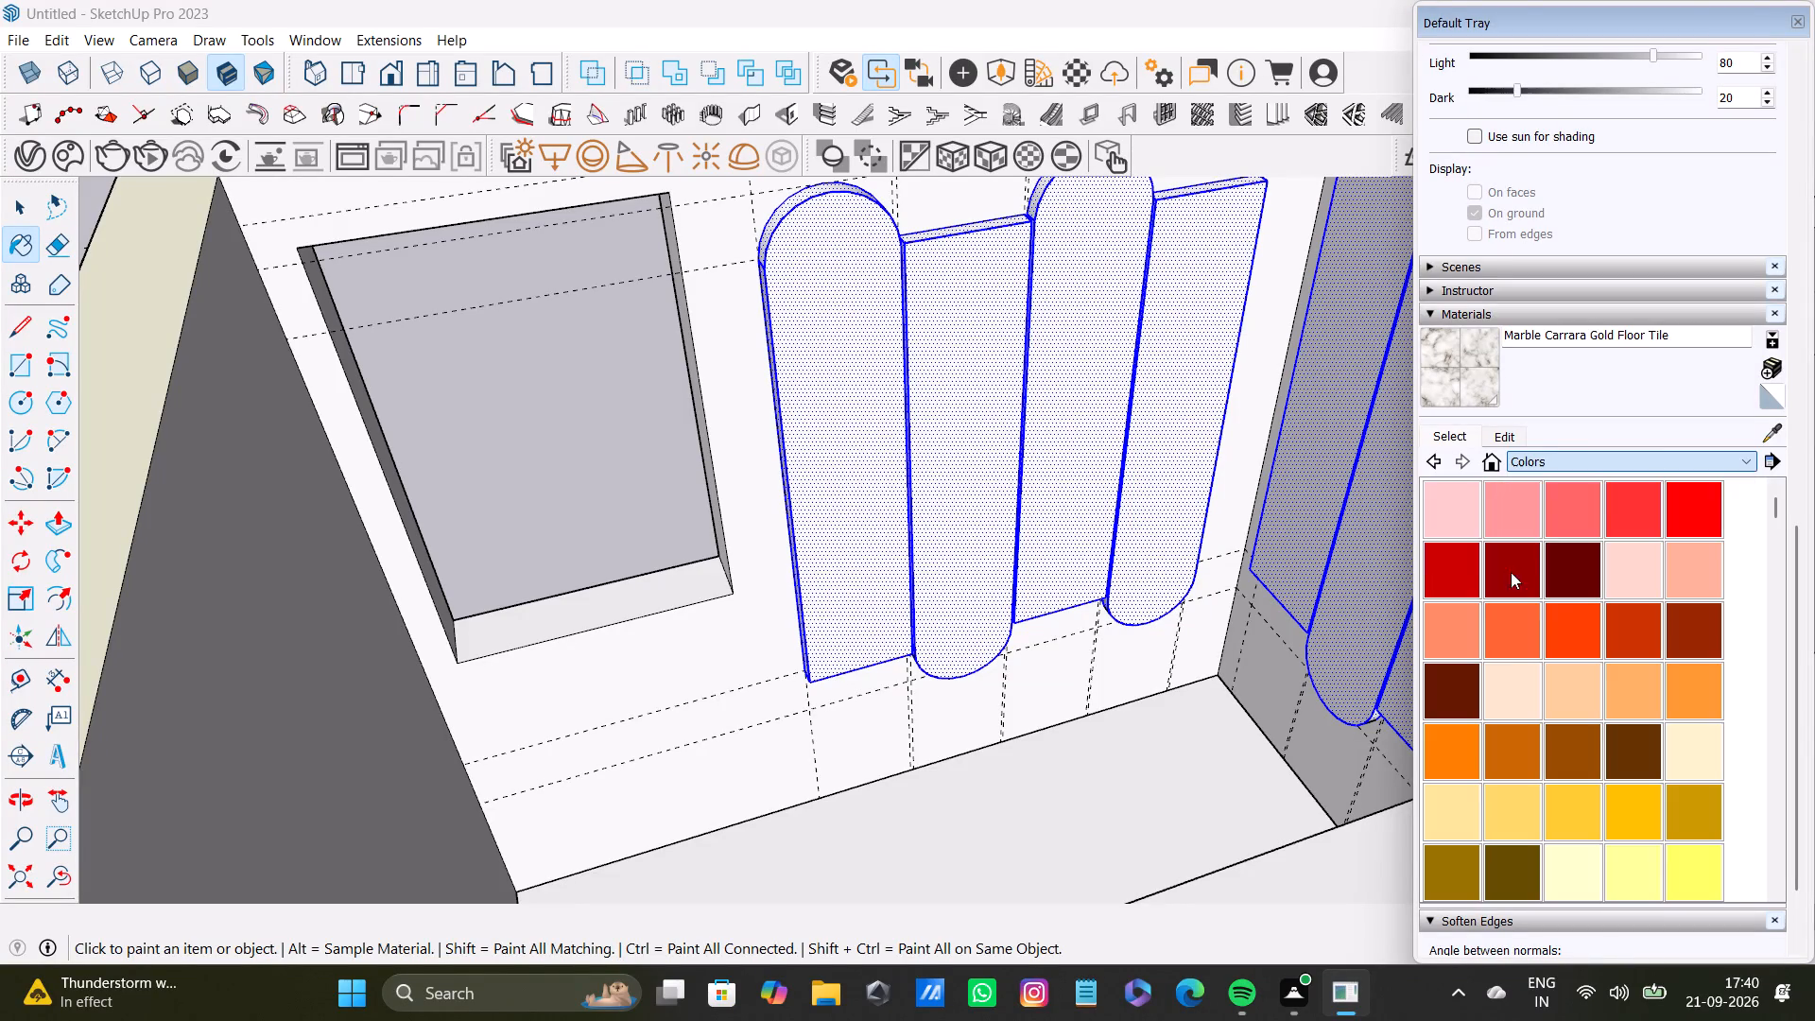
Look through the Colors swatches and the current material's edit settings for a suitable panel colour.
scroll(1501, 641, "down", 19)
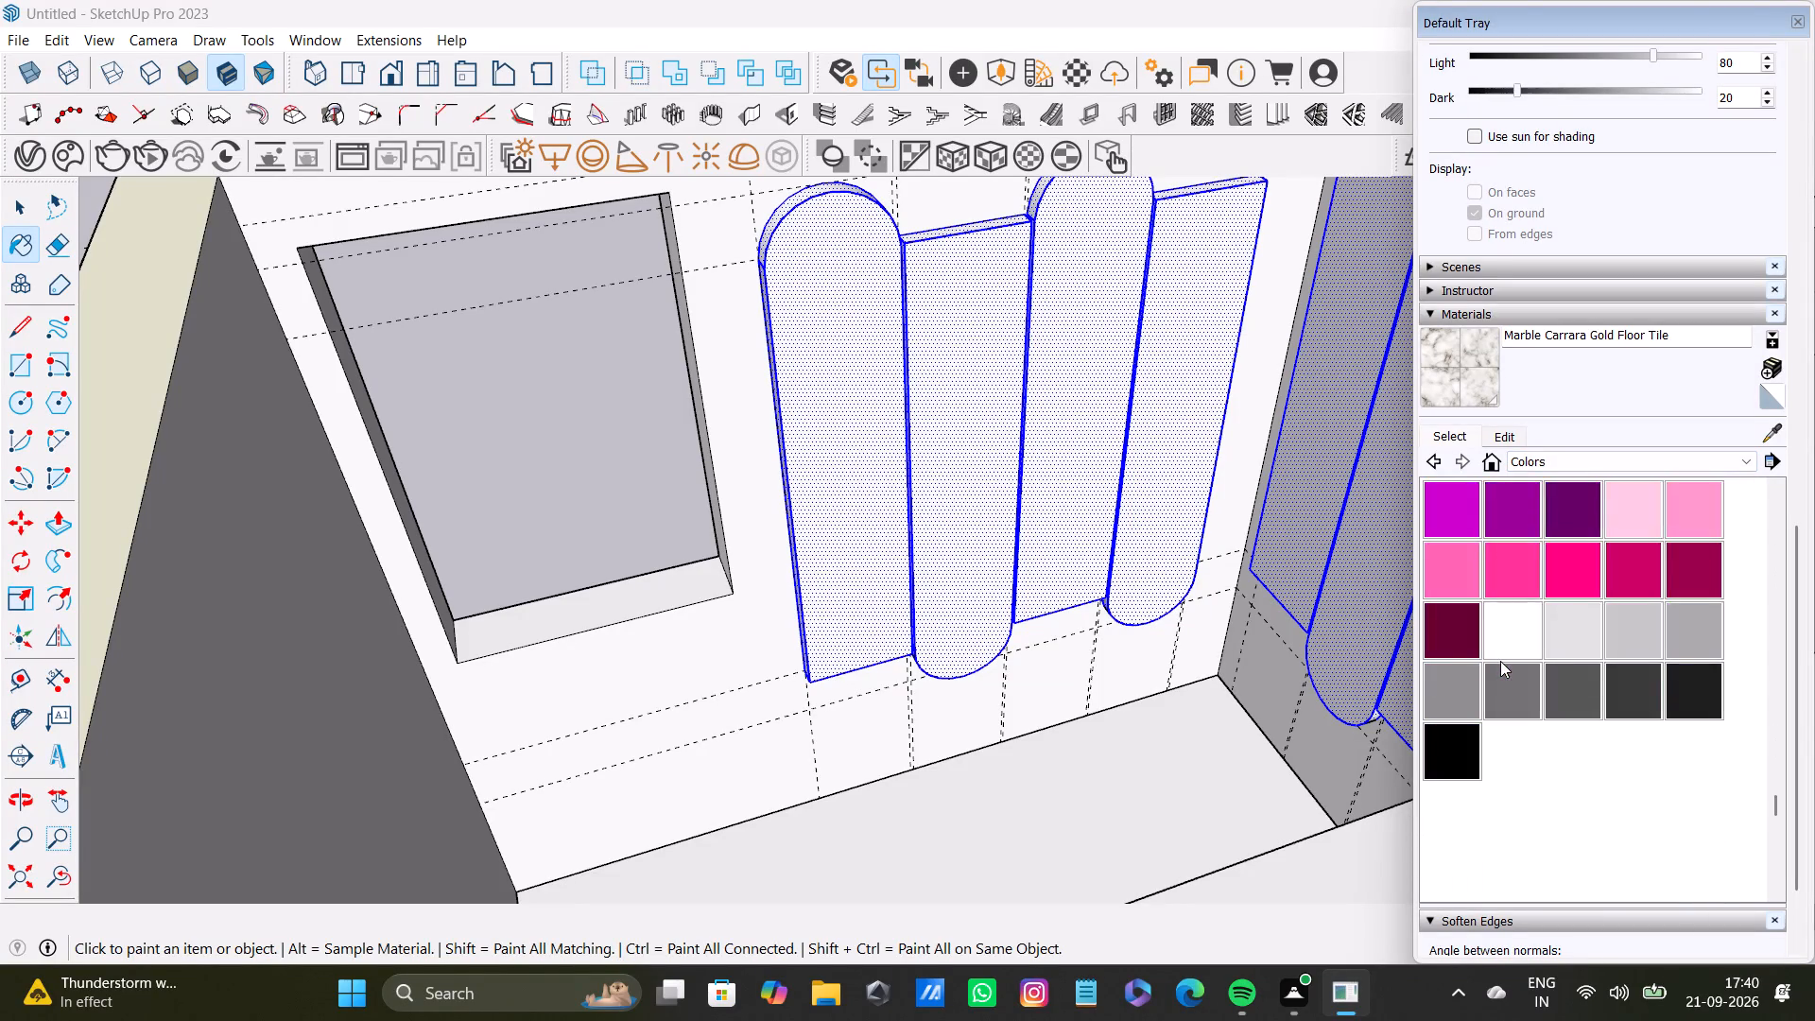
scroll(1500, 661, "down", 2)
scroll(1500, 661, "up", 20)
scroll(1500, 661, "up", 2)
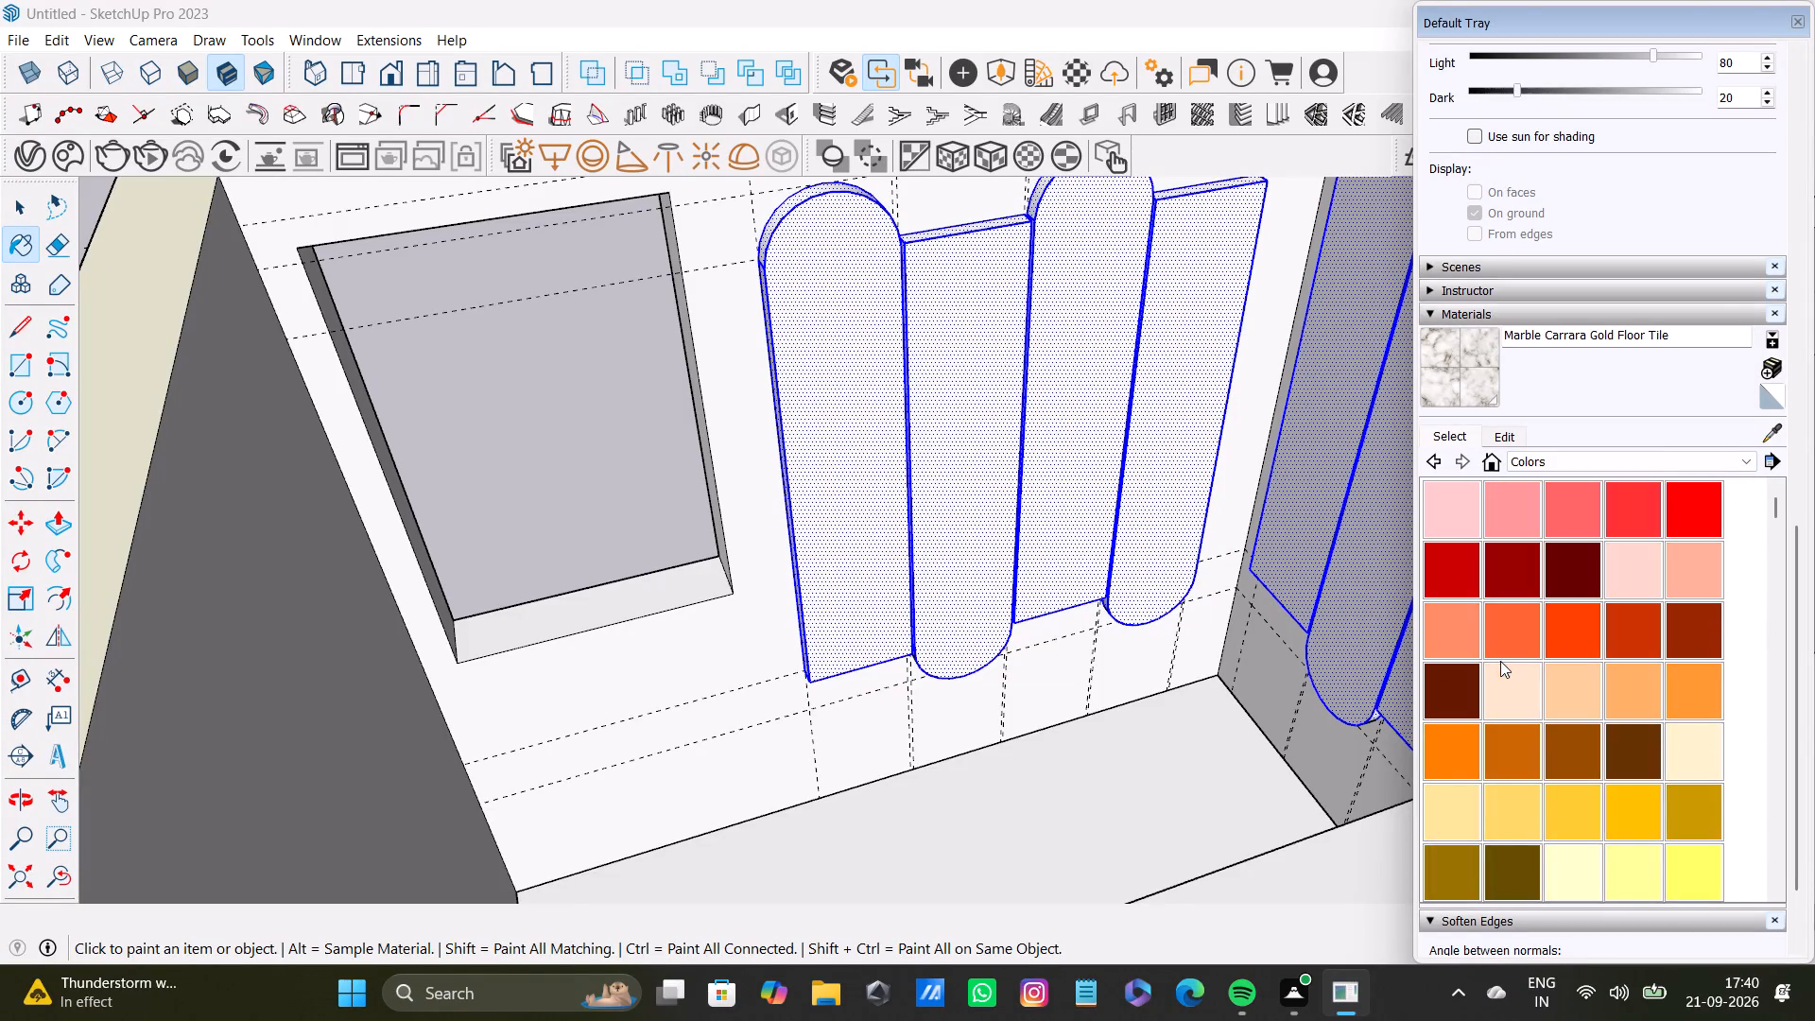
scroll(1501, 662, "down", 20)
scroll(1501, 662, "down", 1)
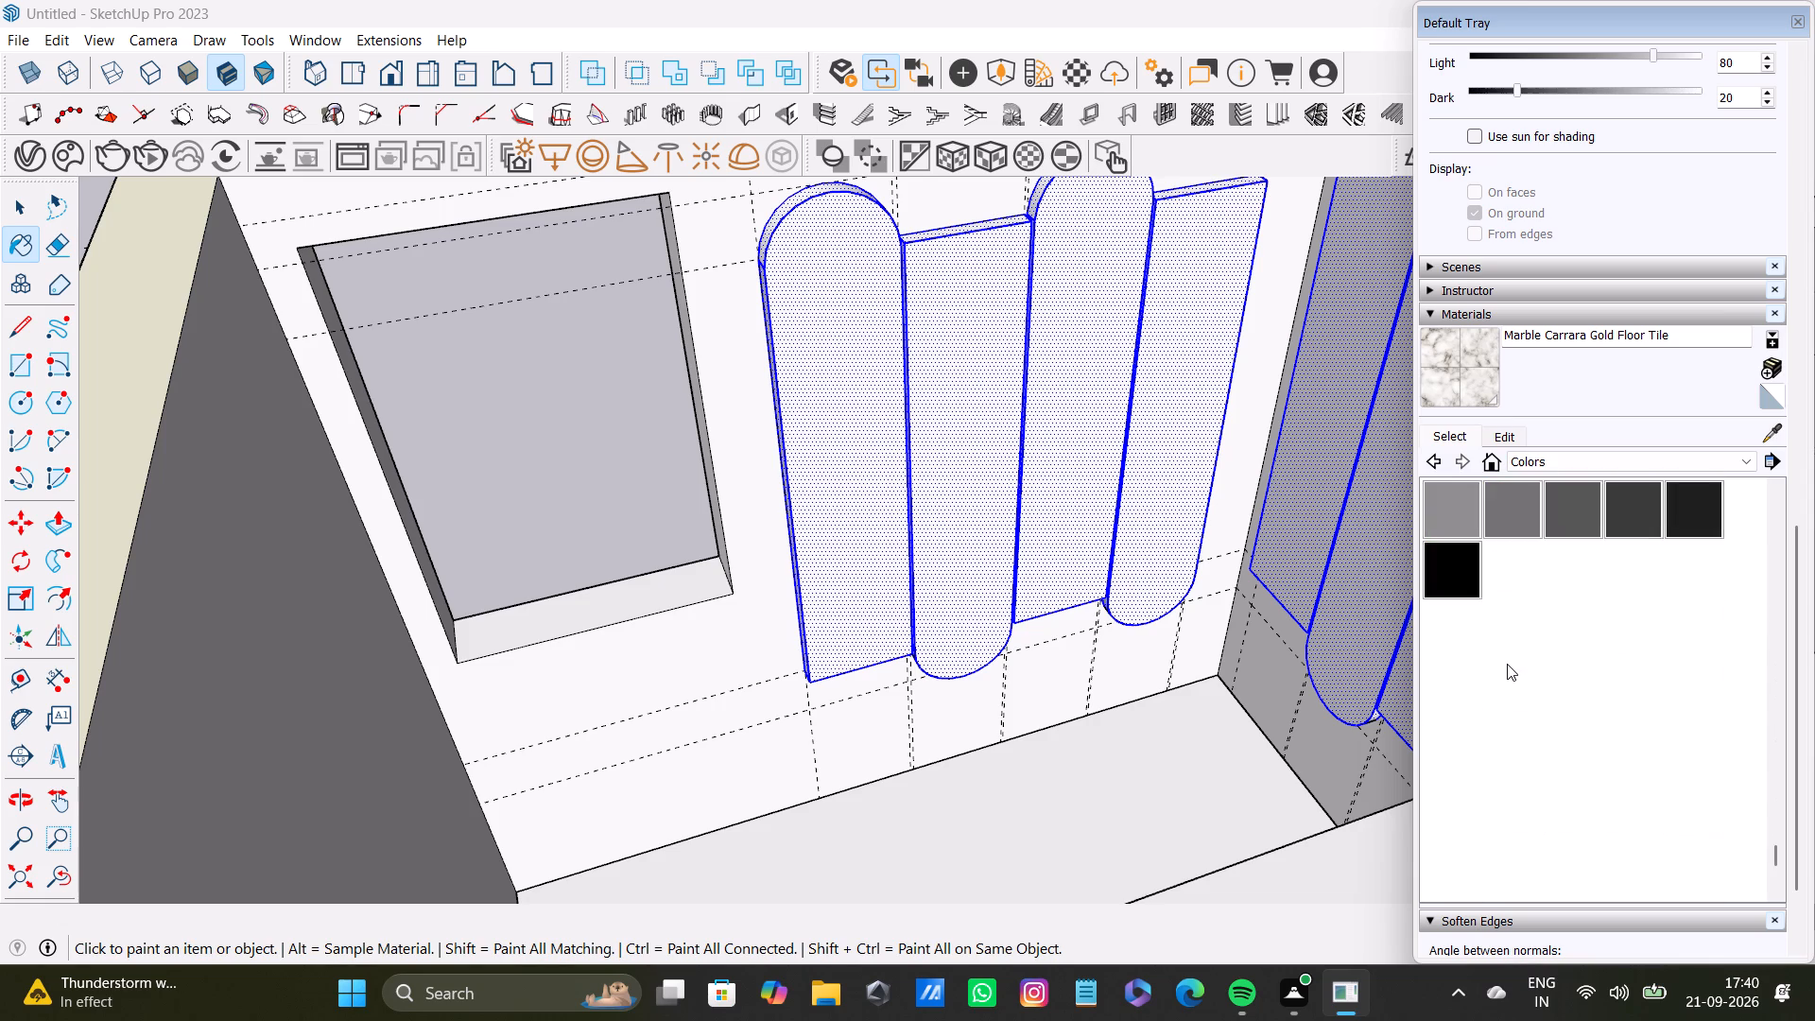
scroll(1507, 664, "up", 20)
scroll(1507, 664, "up", 7)
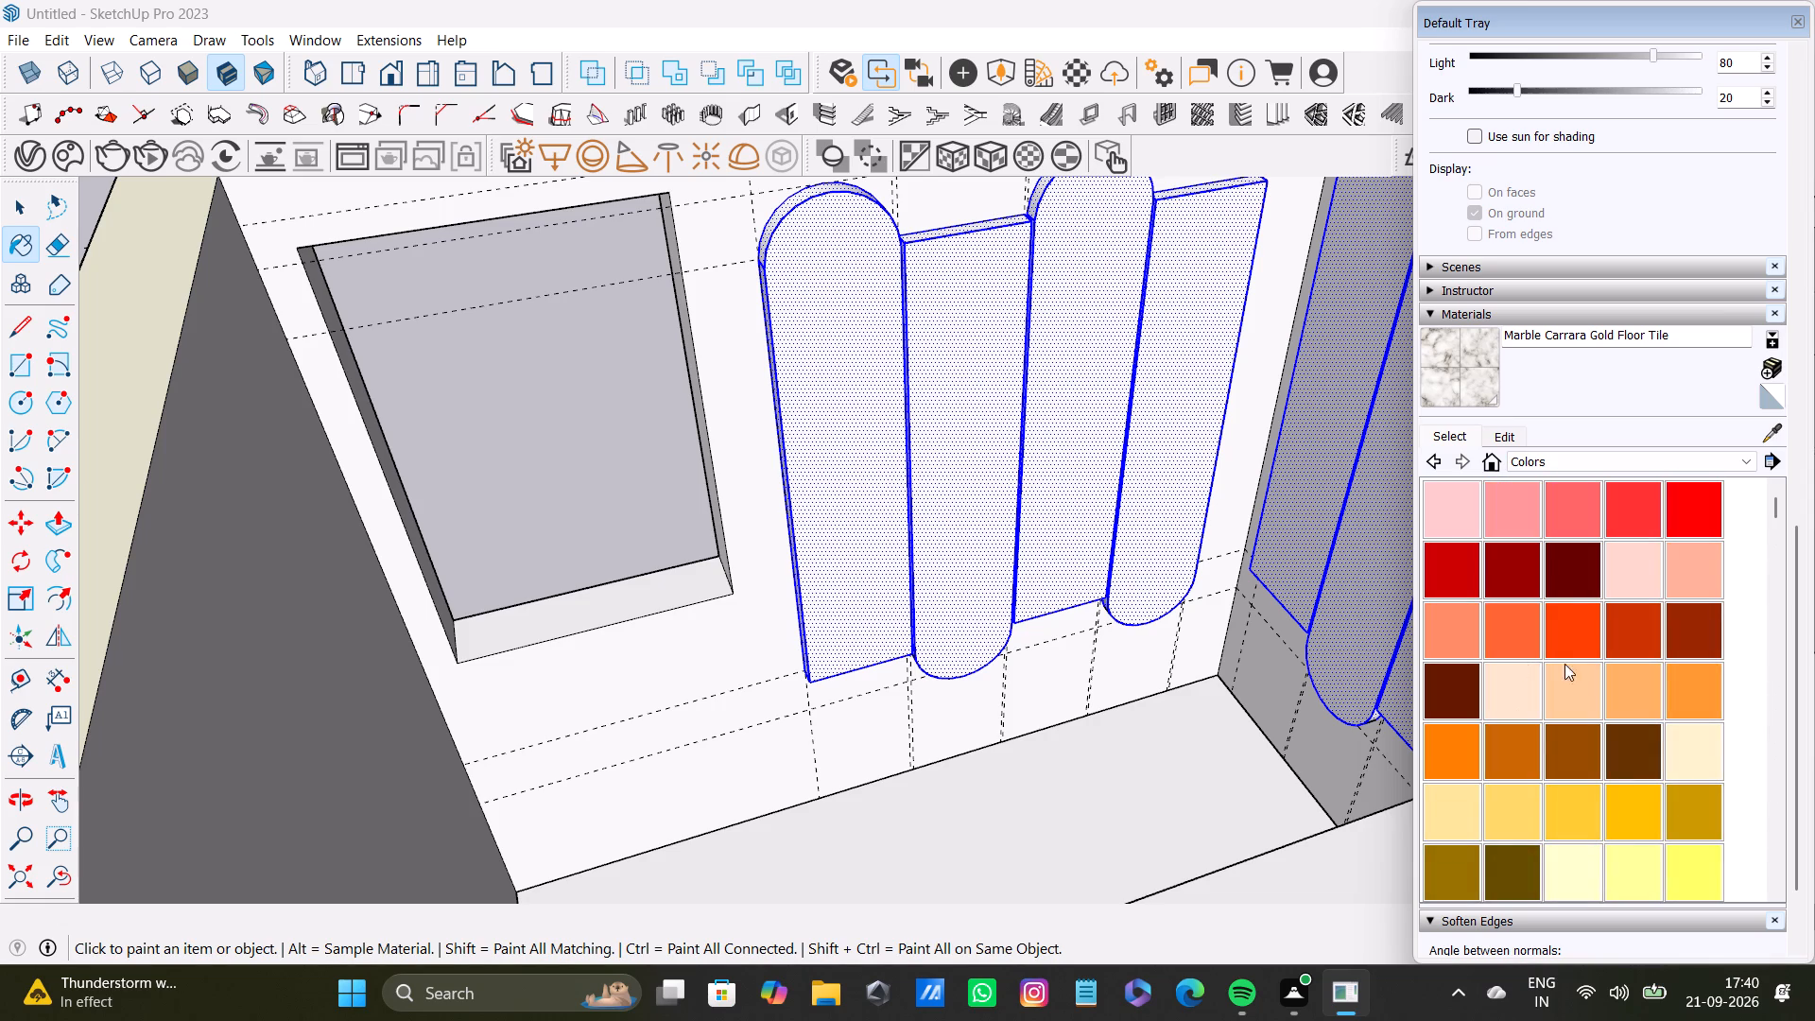
left_click_drag(1773, 515, 1761, 667)
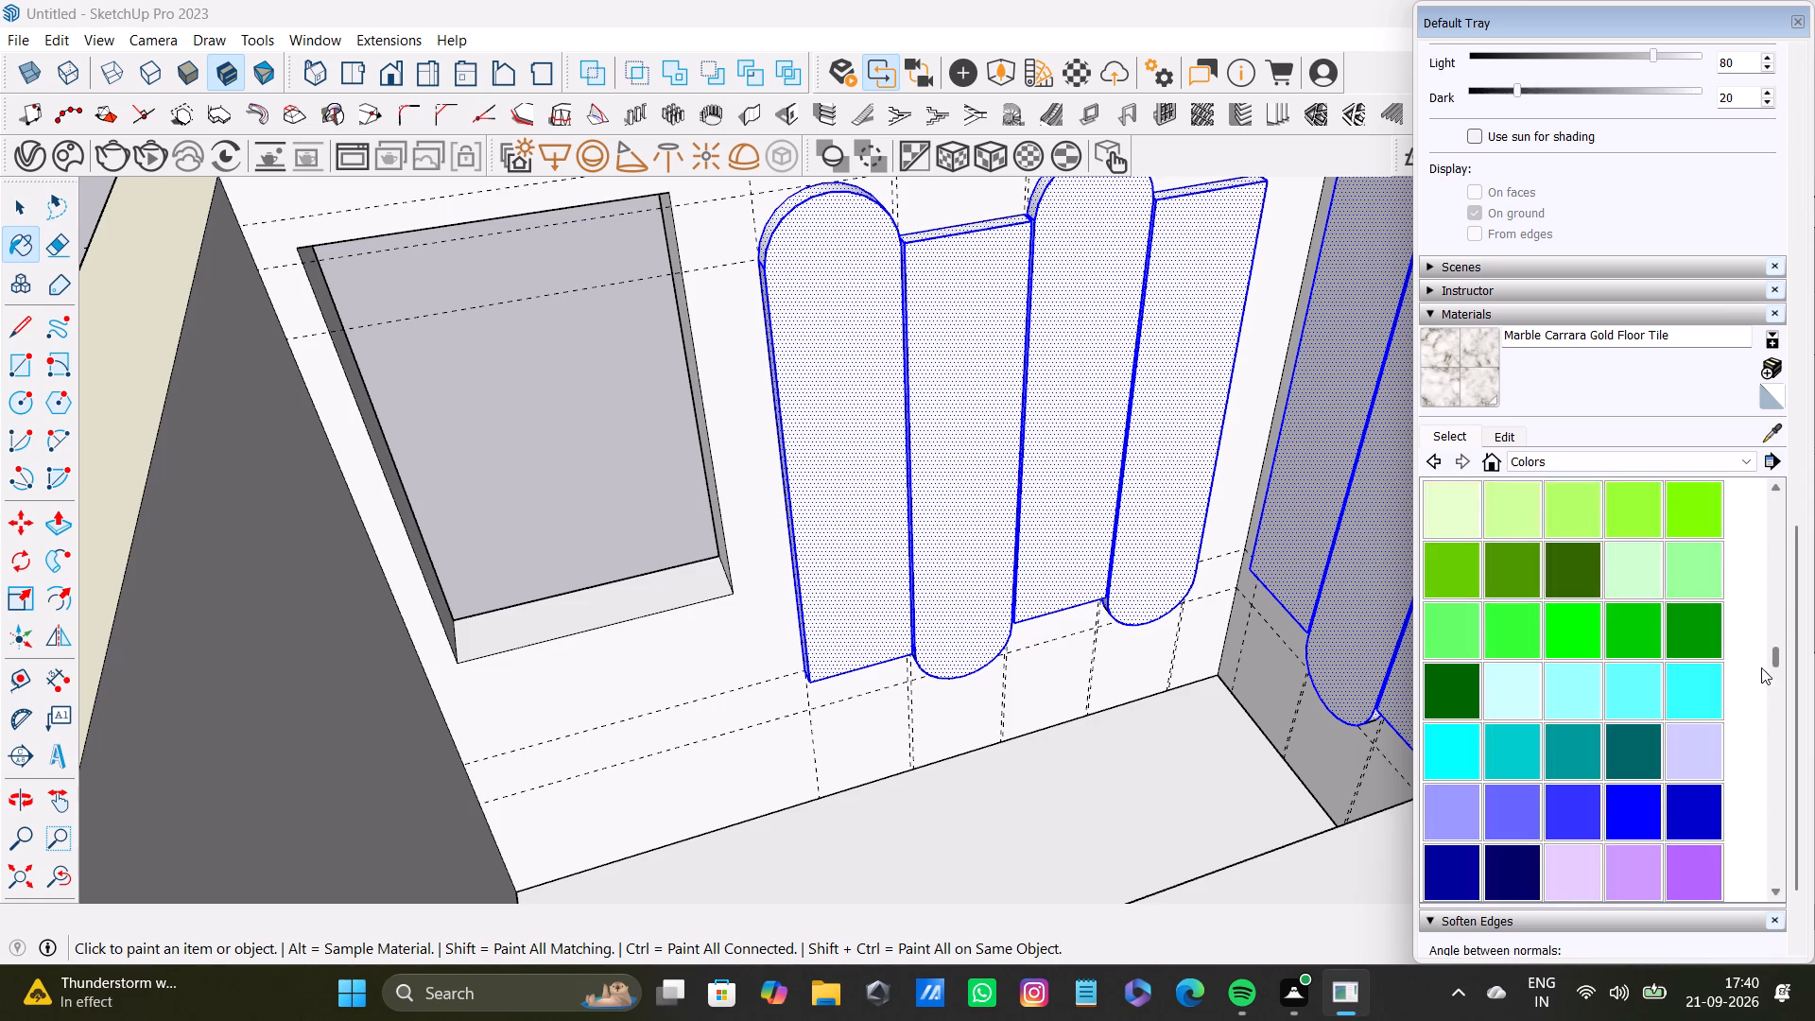
left_click_drag(1761, 667, 1780, 904)
left_click(1501, 434)
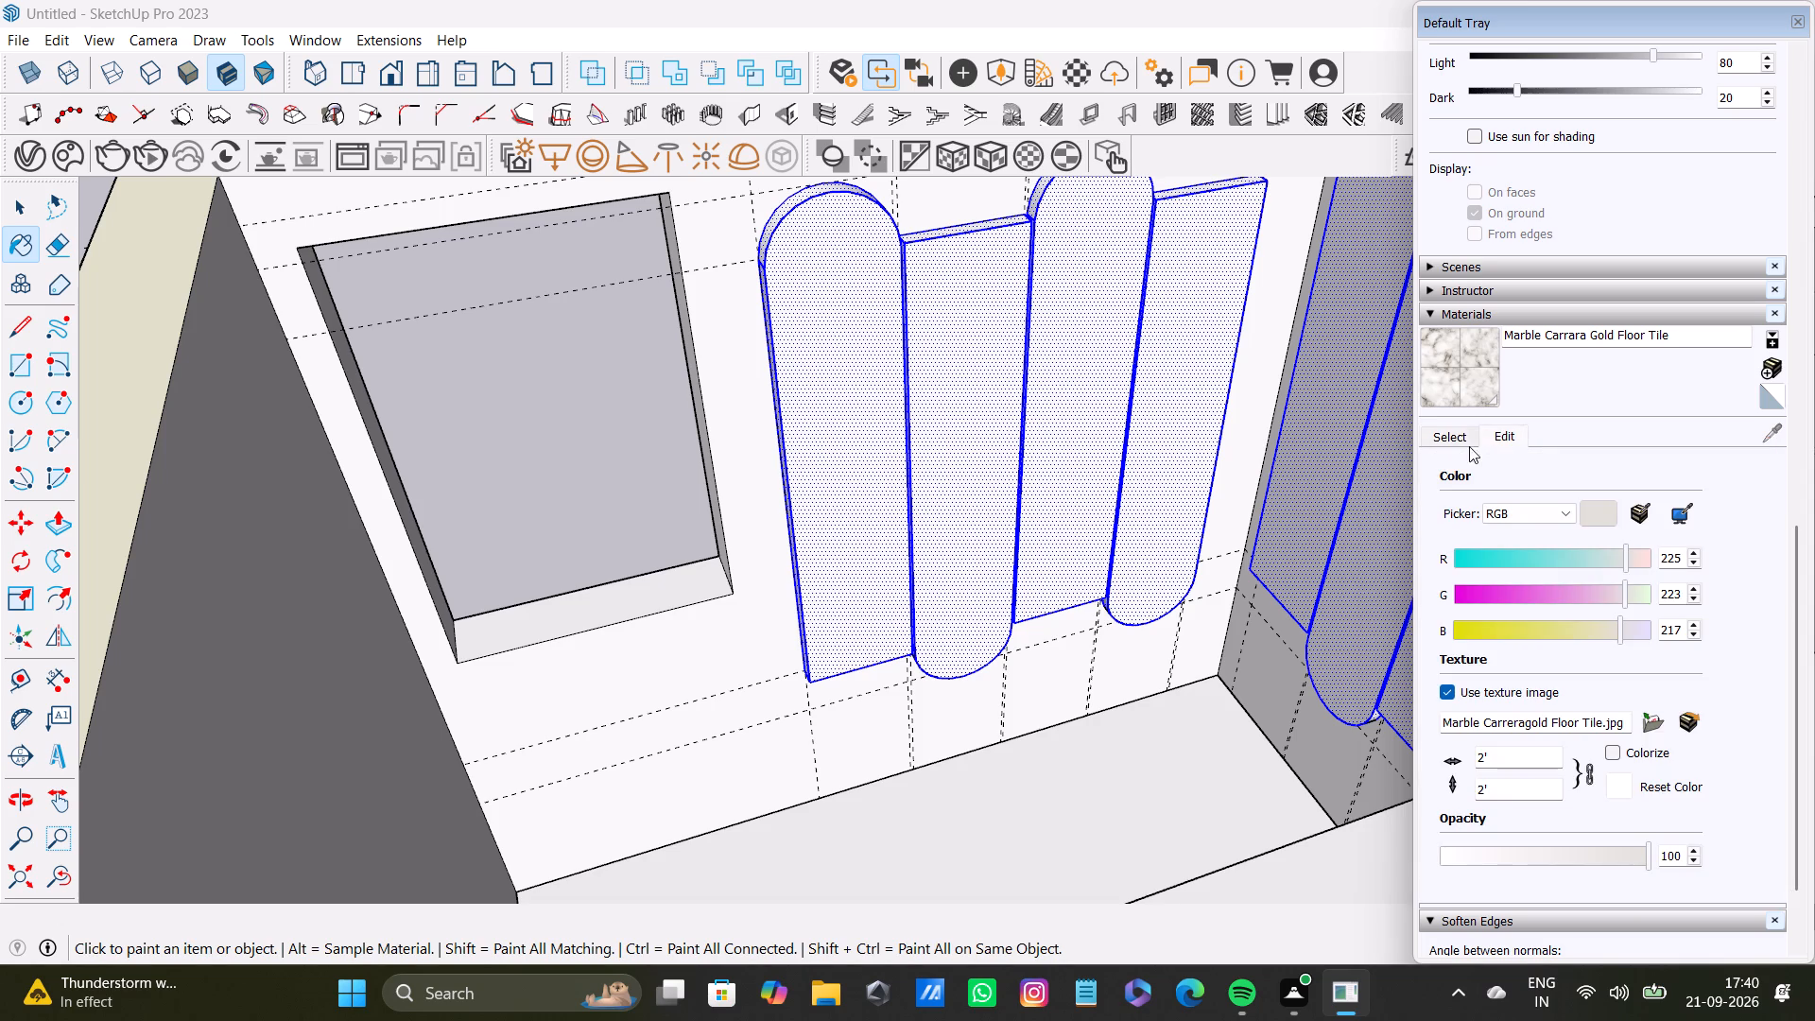
left_click(1460, 443)
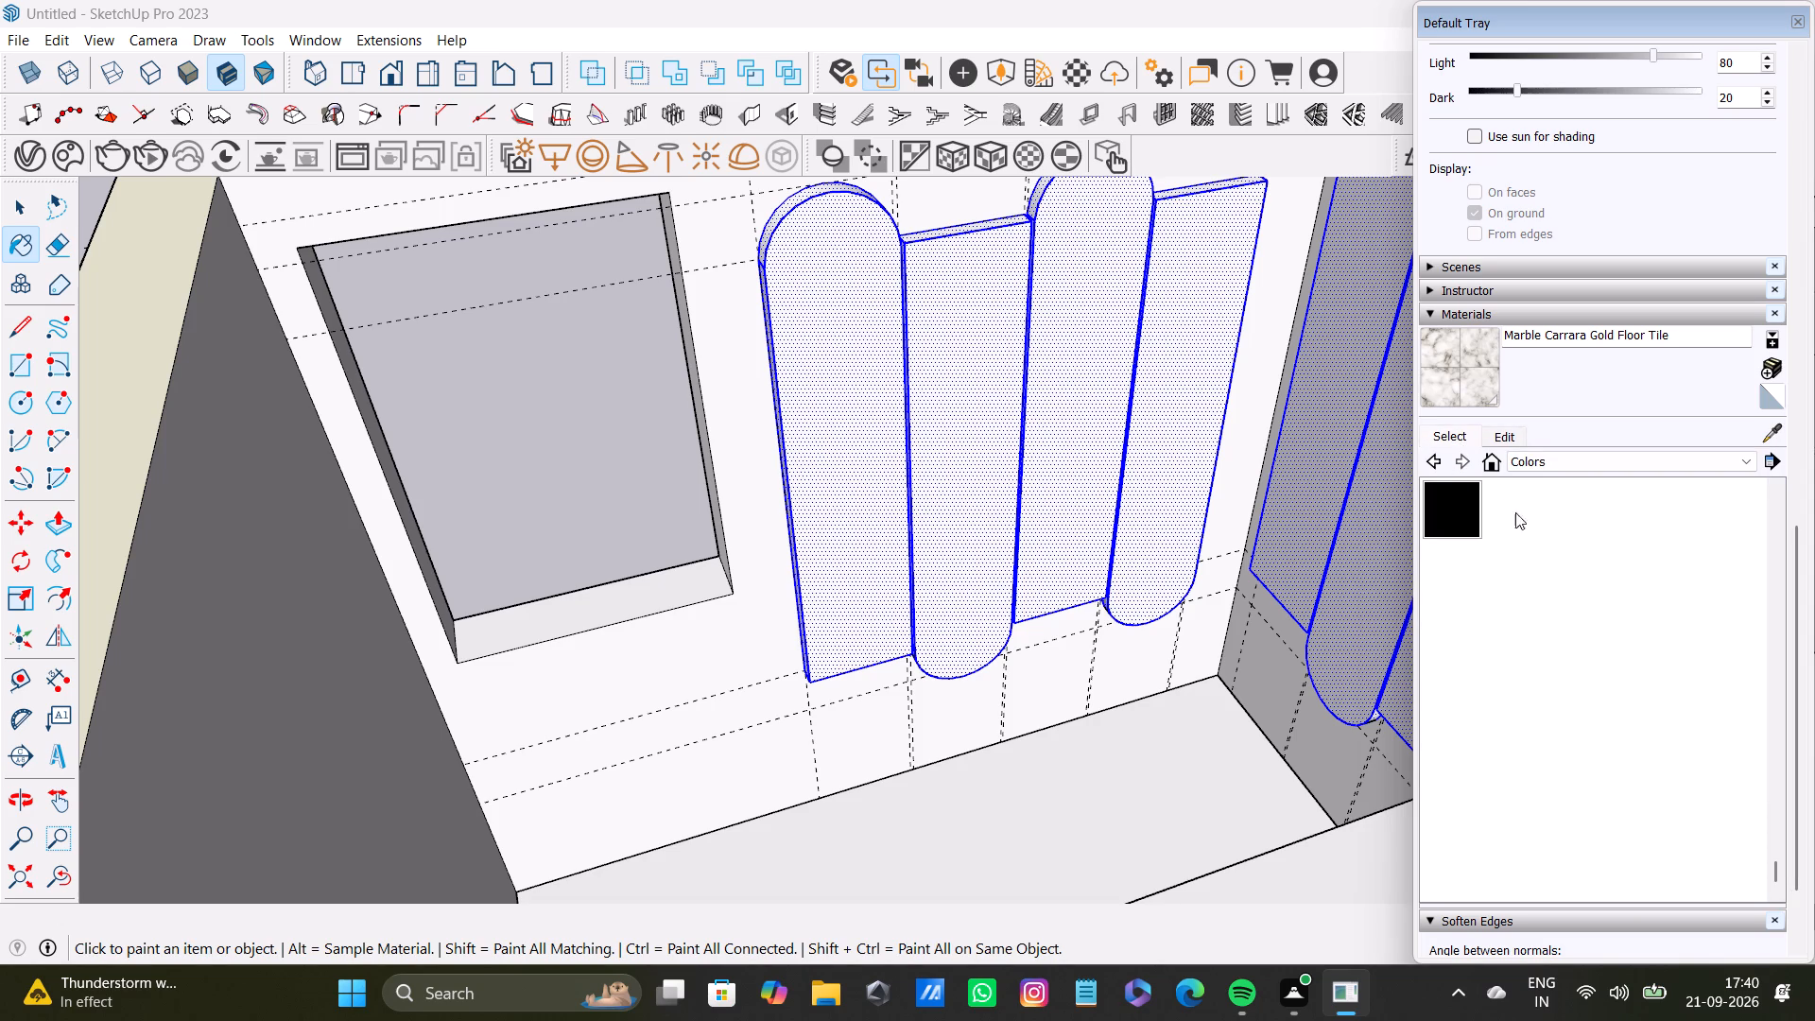
scroll(1538, 767, "down", 4)
Move the Default Tray lower and narrow it so the raised panels on both walls stay in view.
left_click_drag(1564, 20, 1508, 0)
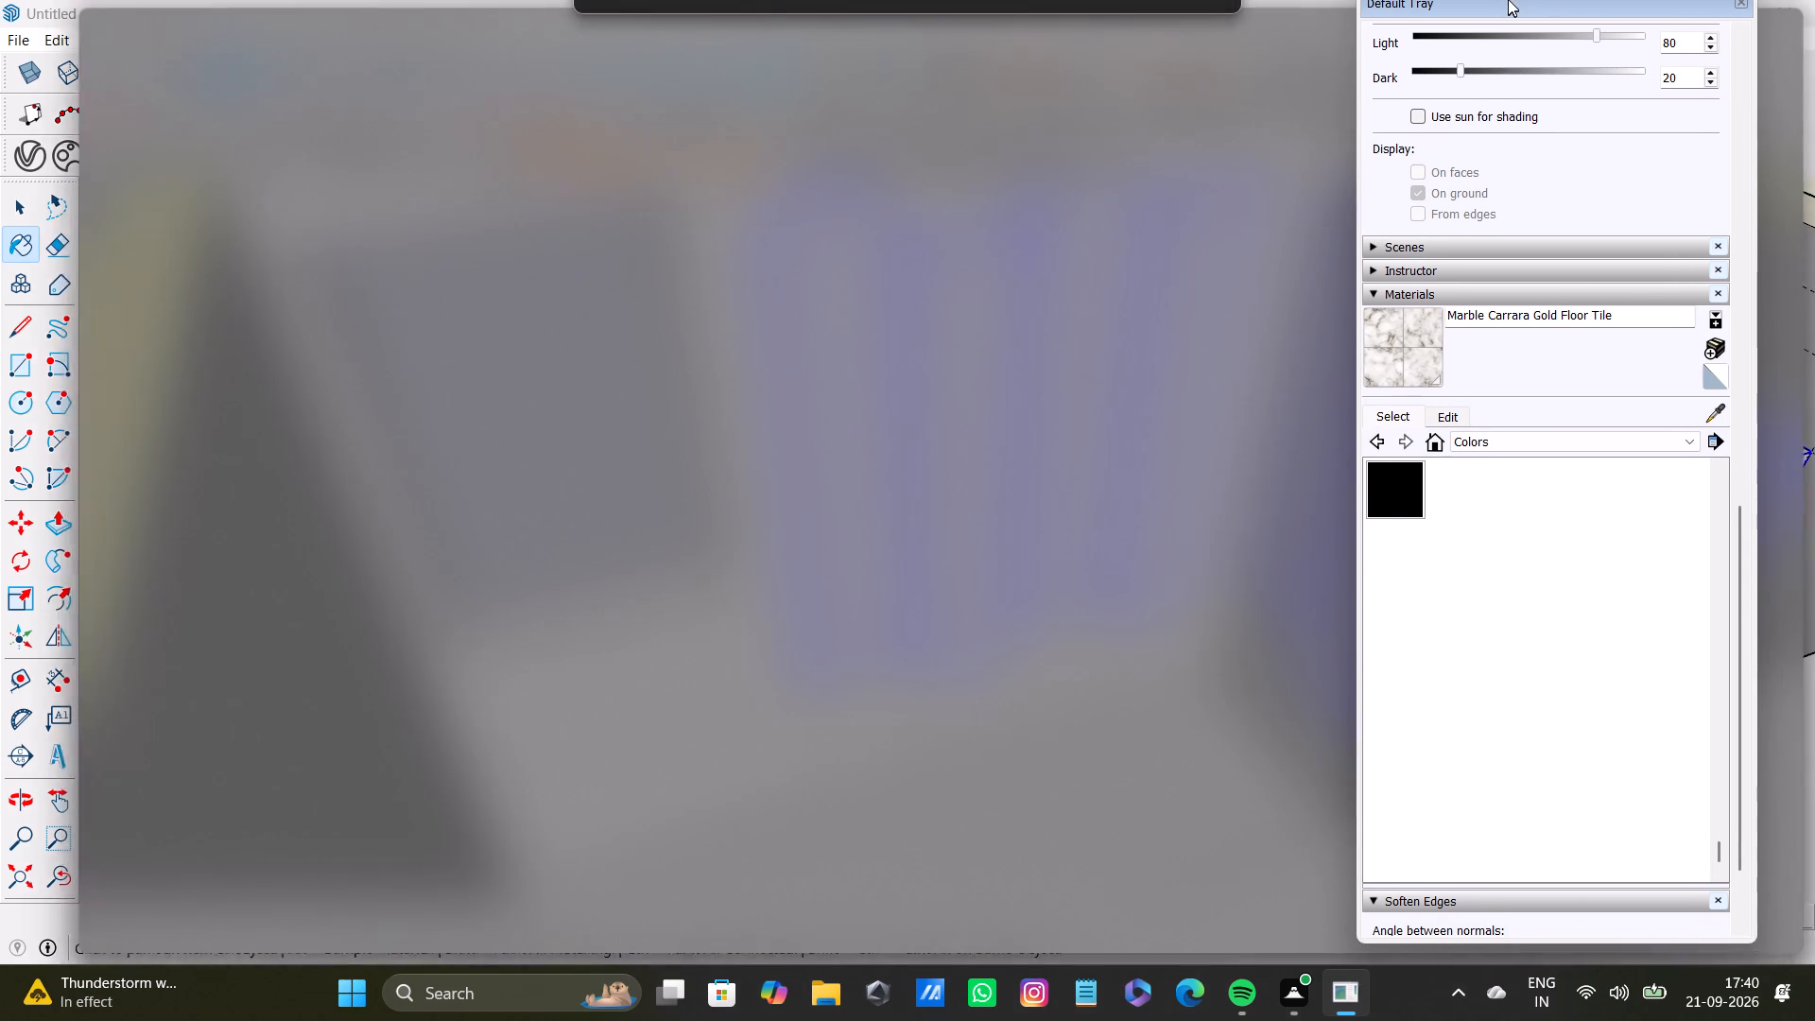
left_click_drag(1508, 0, 1523, 14)
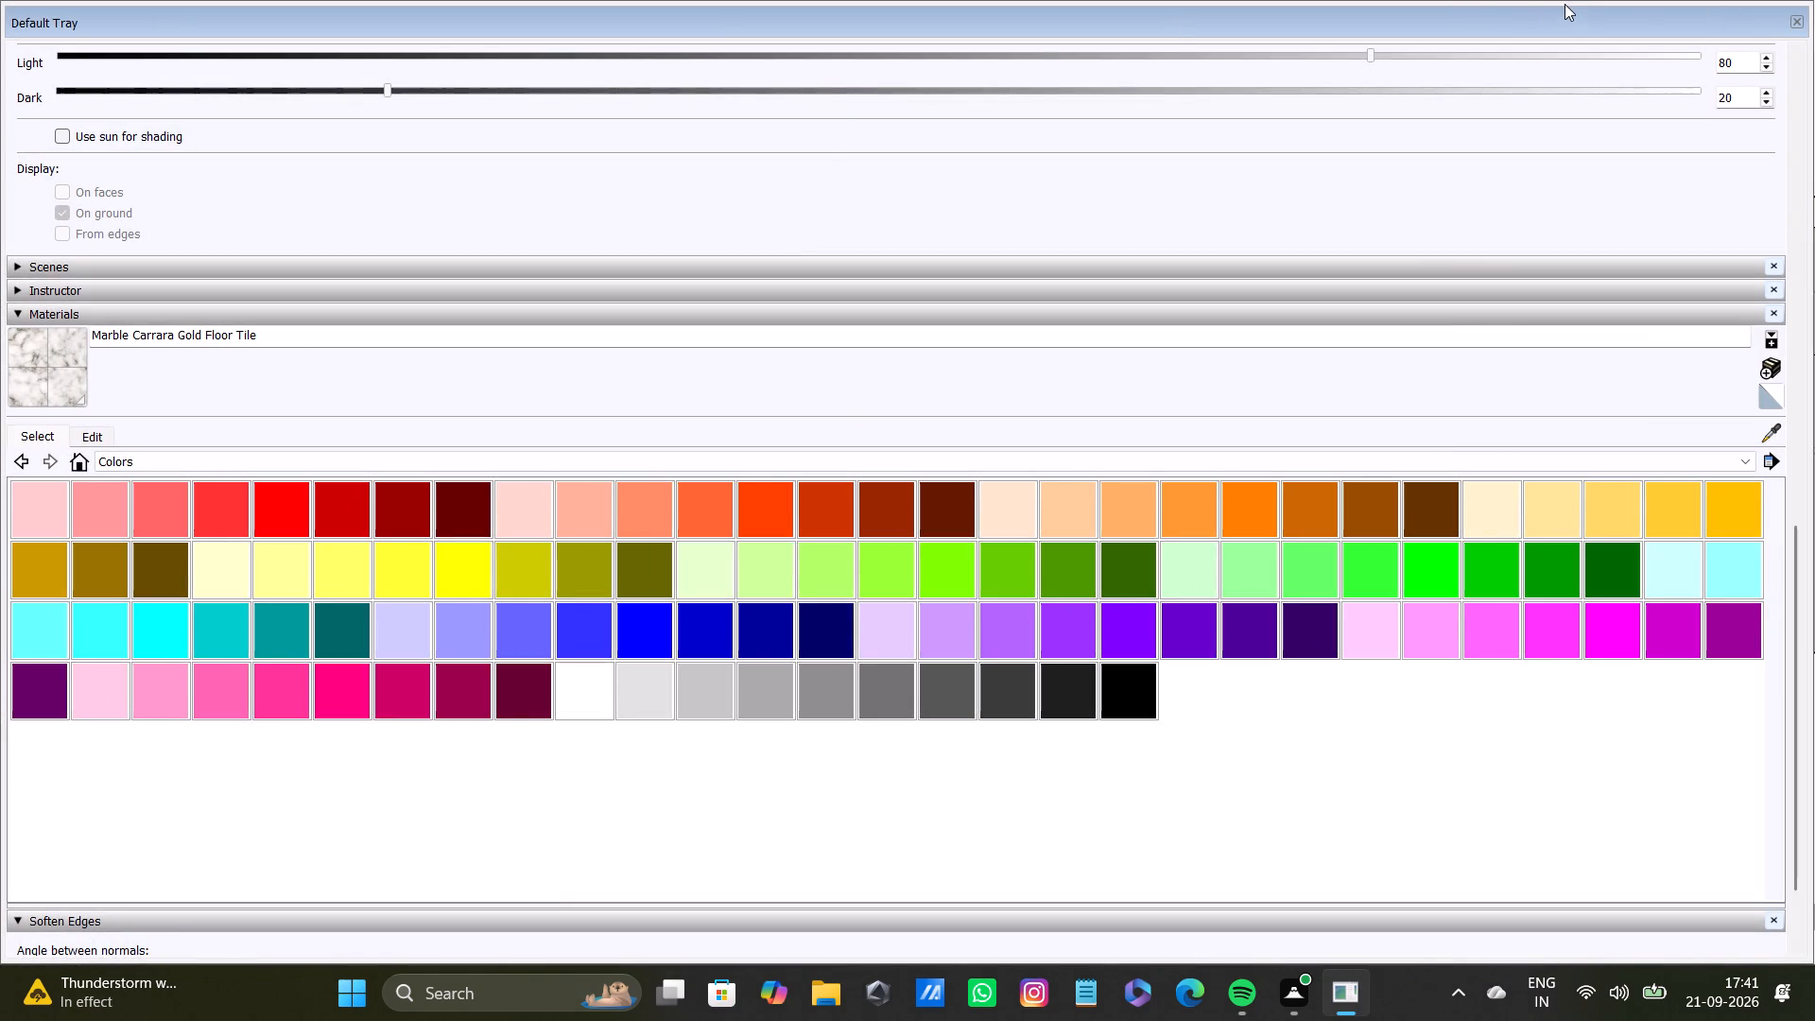
left_click_drag(1567, 7, 1576, 32)
left_click_drag(7, 228, 75, 234)
left_click(1796, 26)
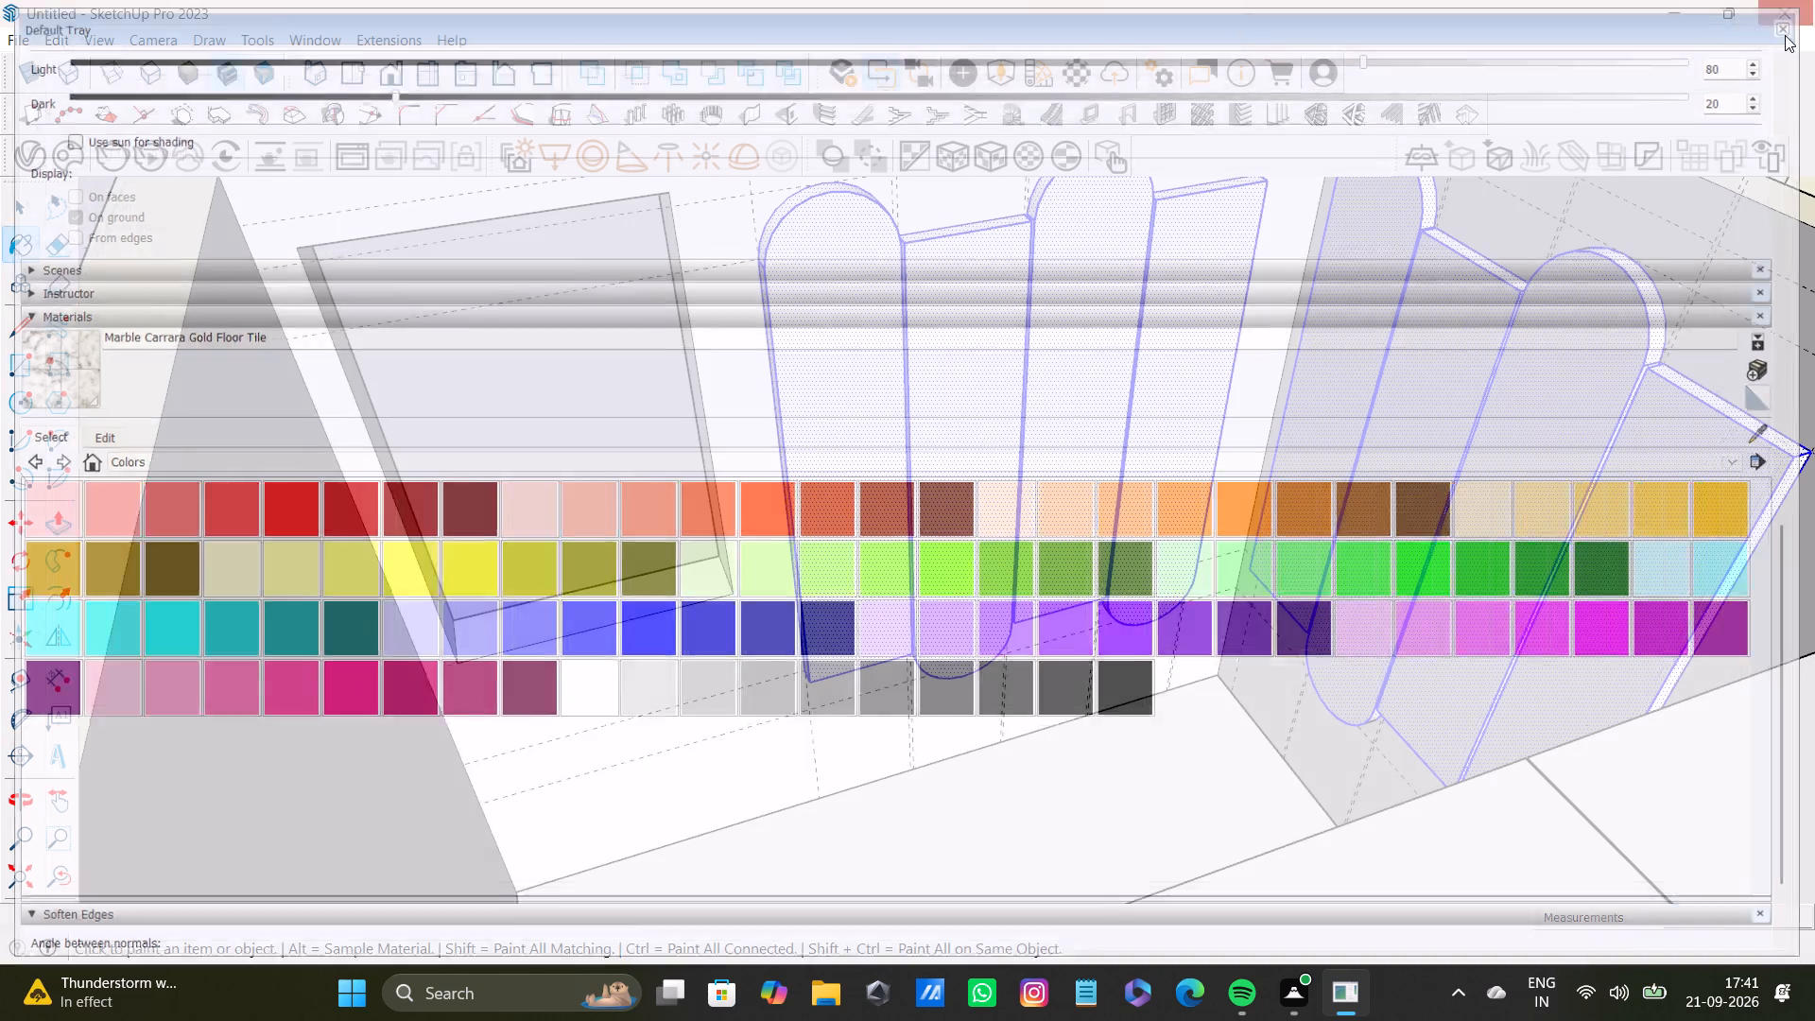
left_click(26, 244)
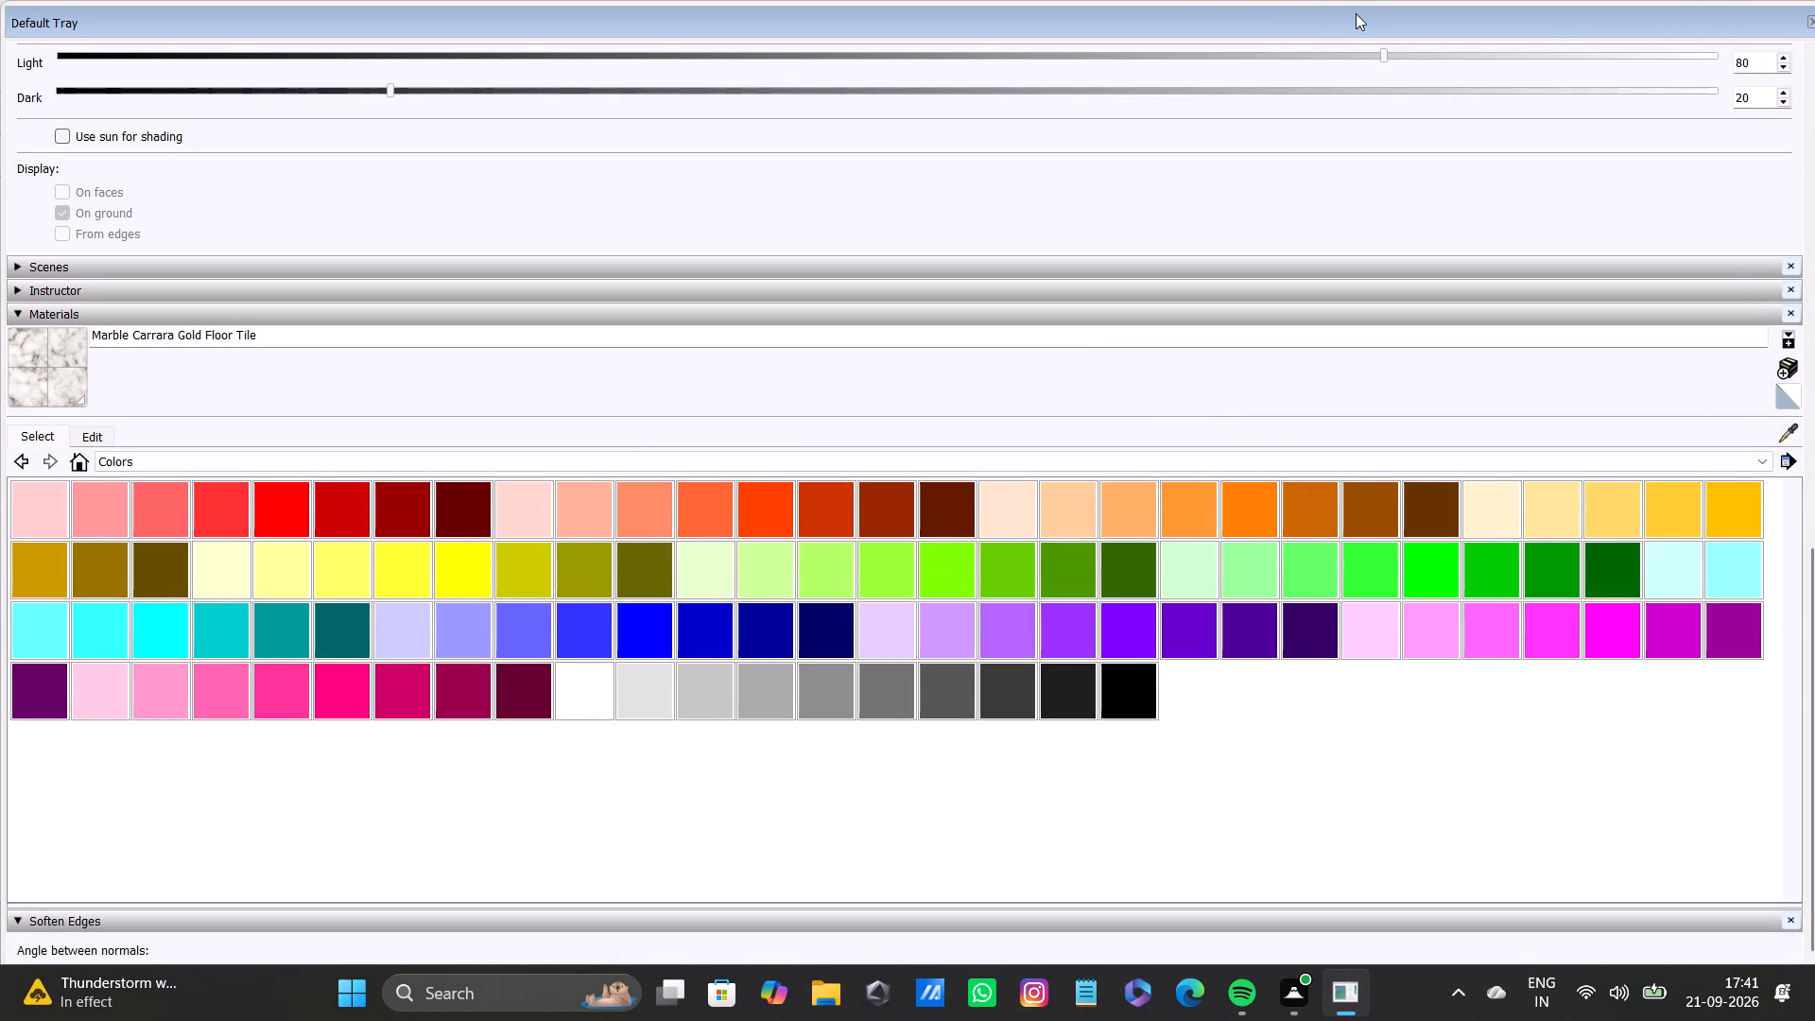
left_click_drag(1363, 3, 1388, 155)
scroll(869, 496, "down", 3)
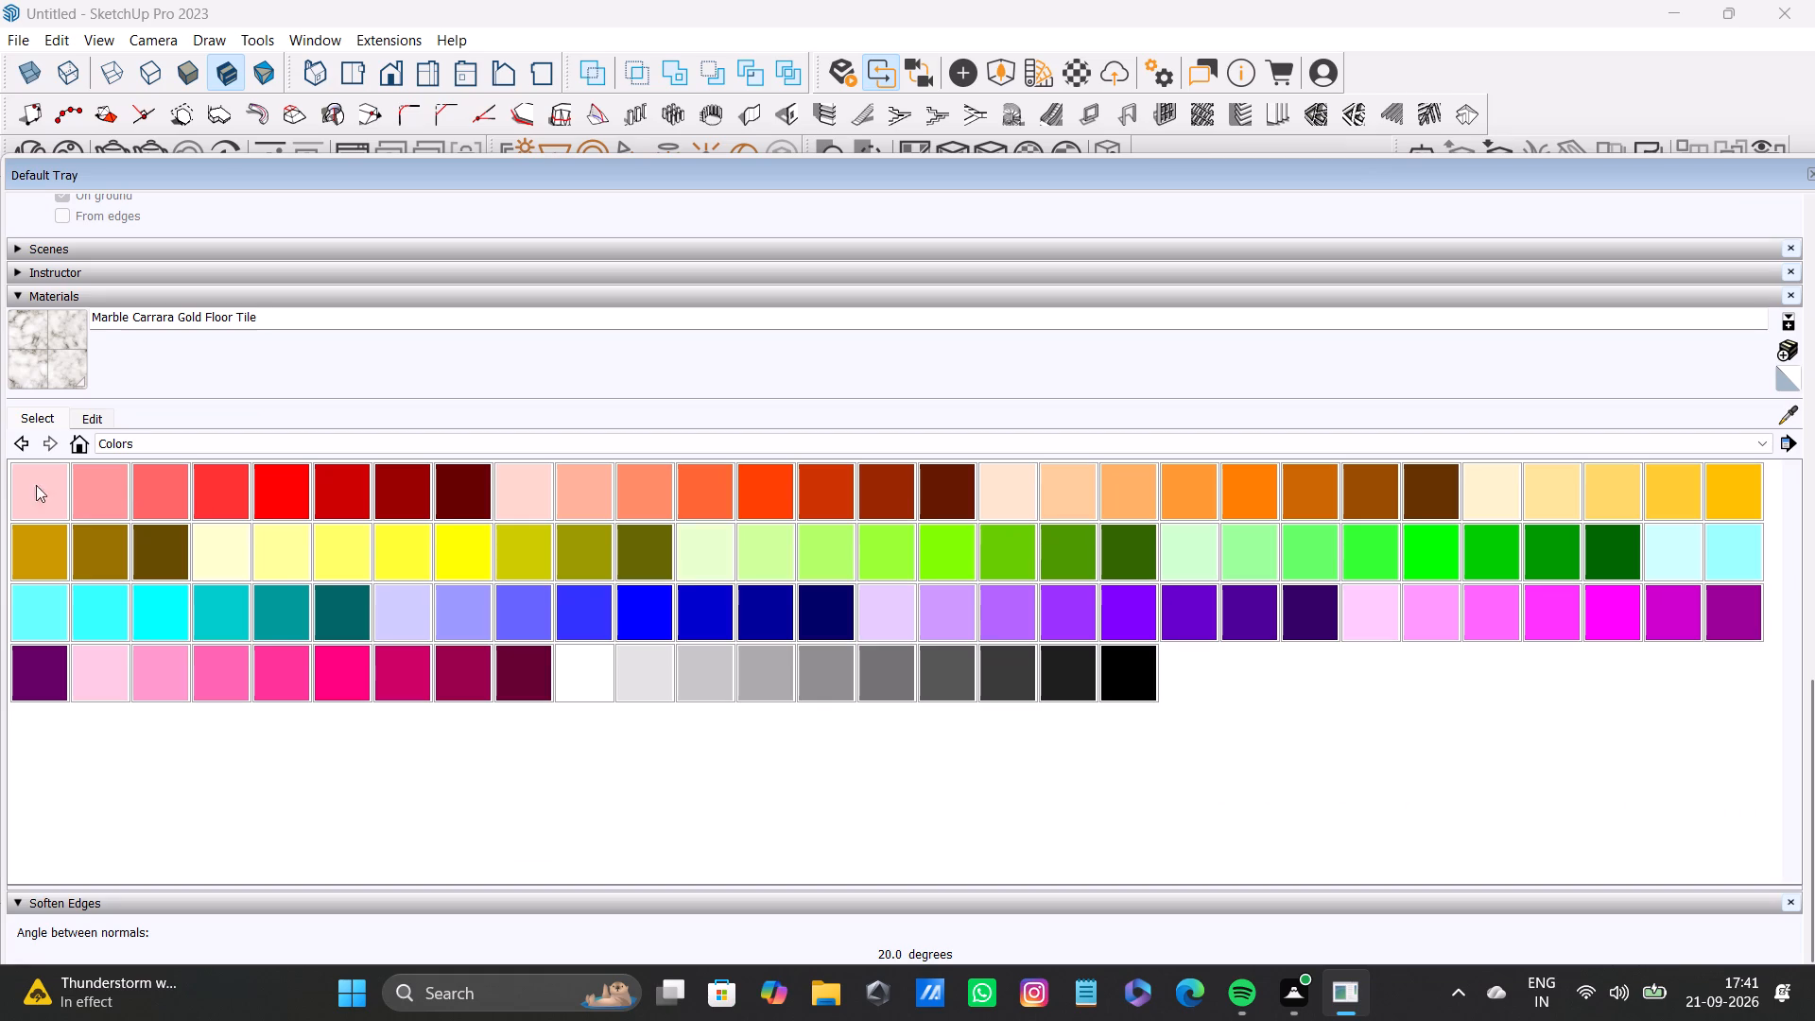
left_click_drag(2, 422, 786, 410)
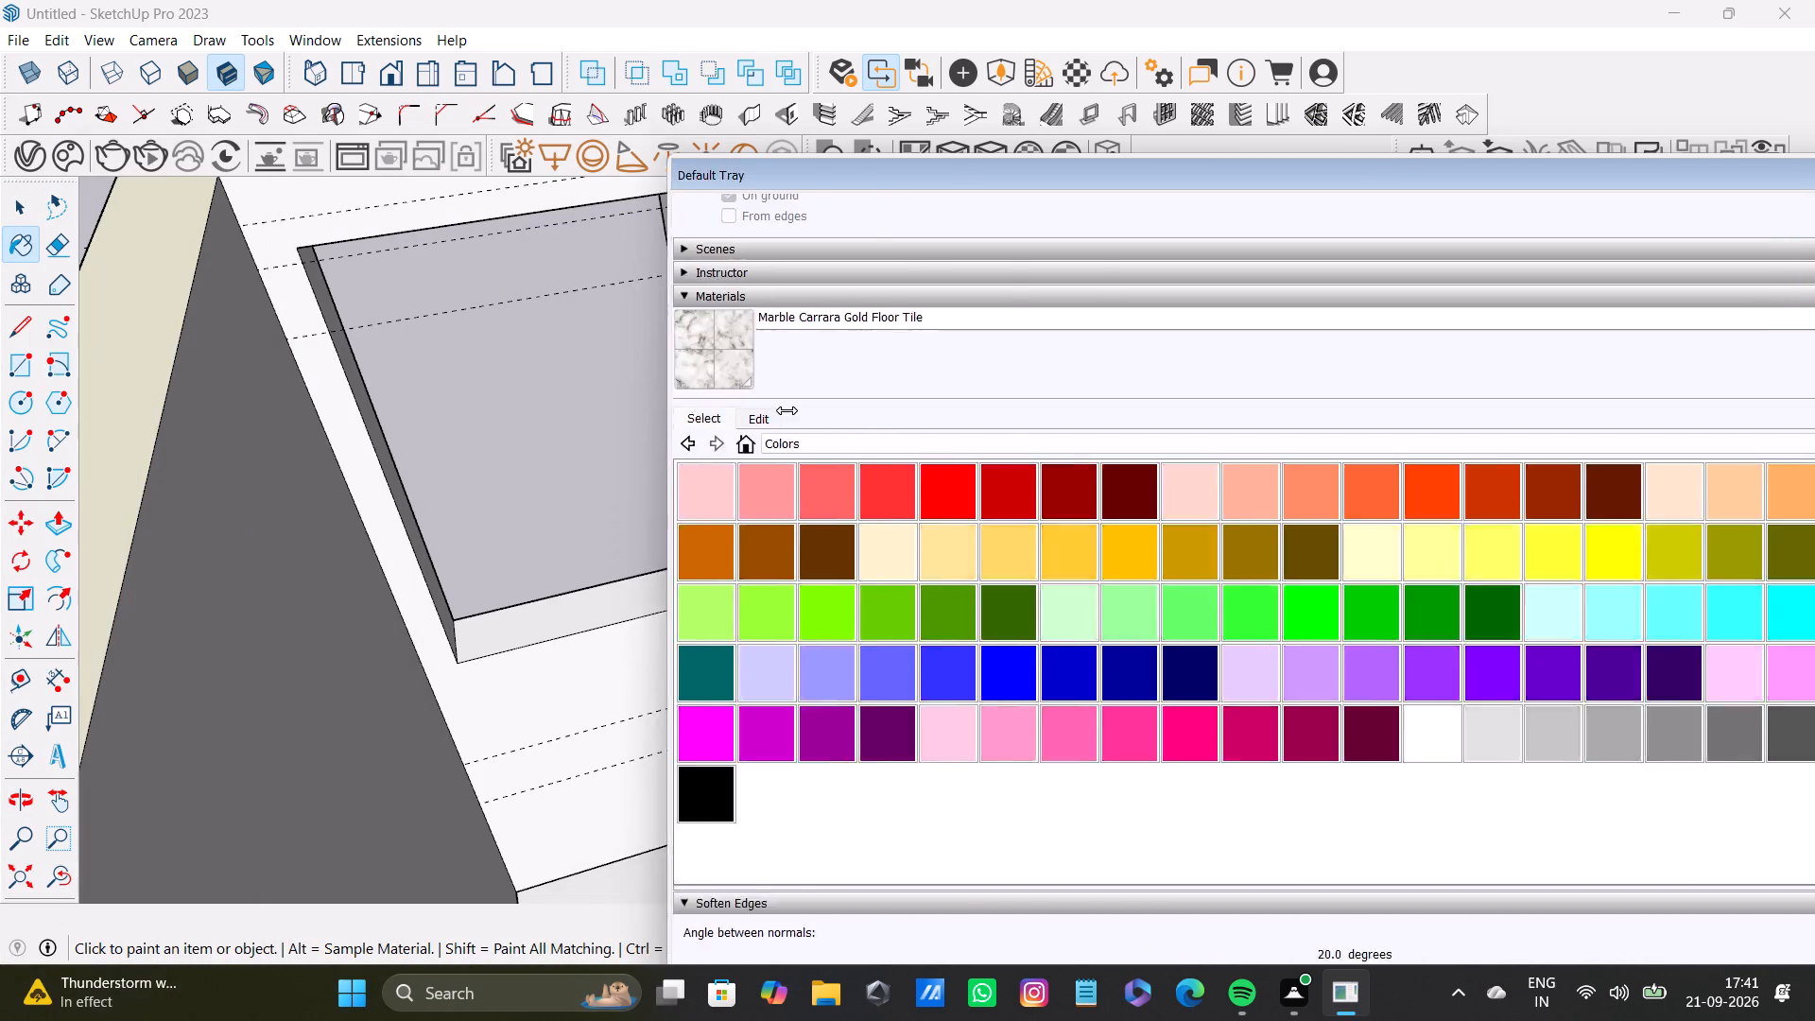
left_click_drag(786, 410, 1530, 422)
Look through the remaining Colors swatches and the list of material collections for a suitable panel finish.
scroll(1587, 538, "down", 11)
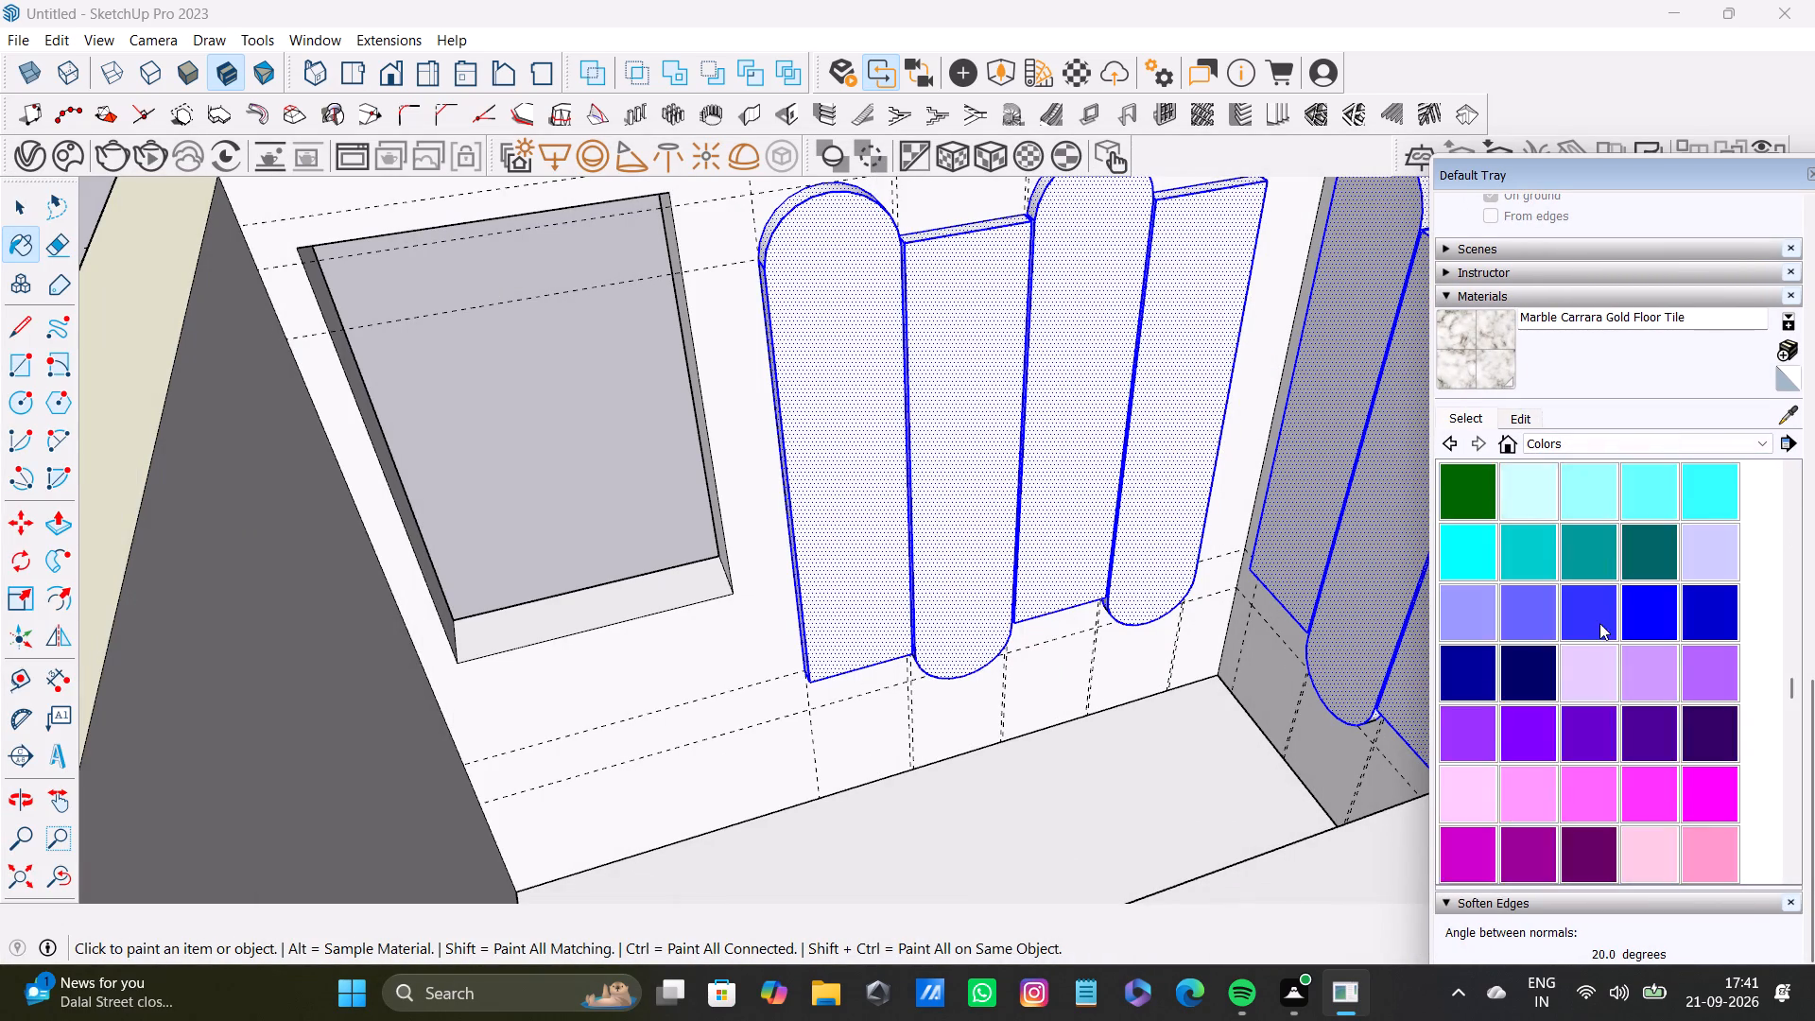
scroll(1599, 623, "down", 11)
left_click(1616, 443)
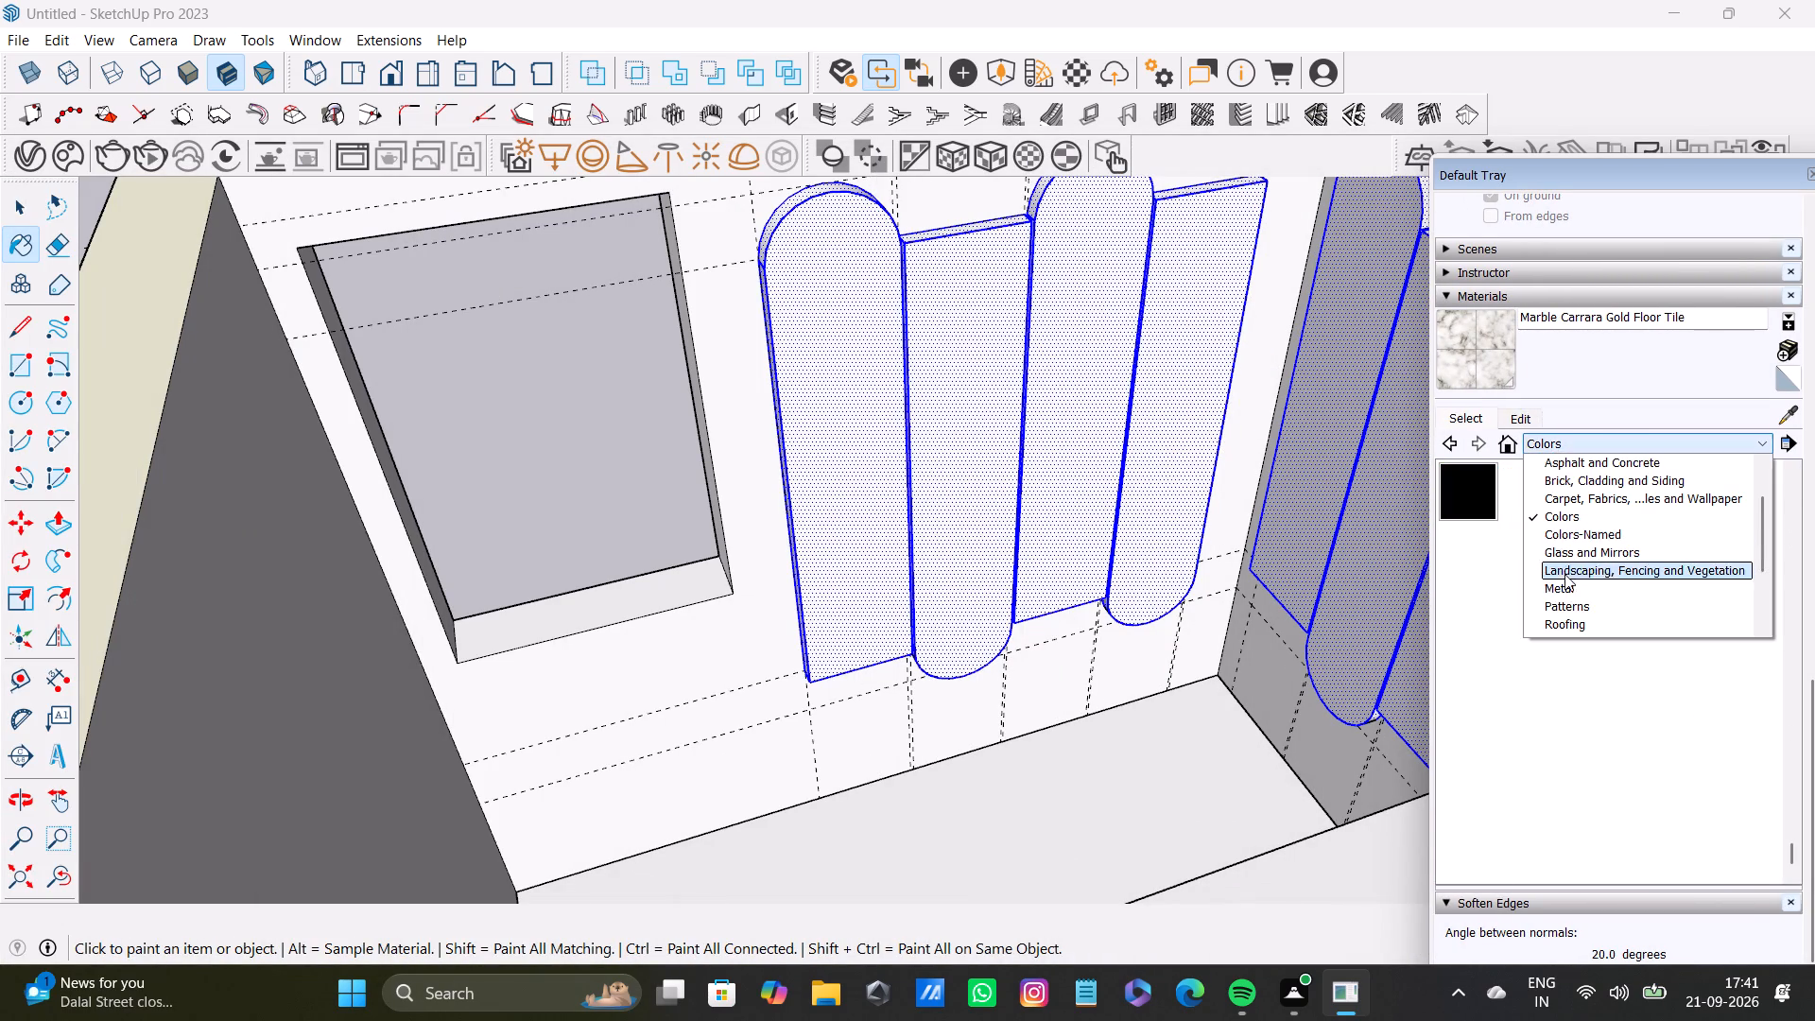
scroll(1577, 573, "up", 1)
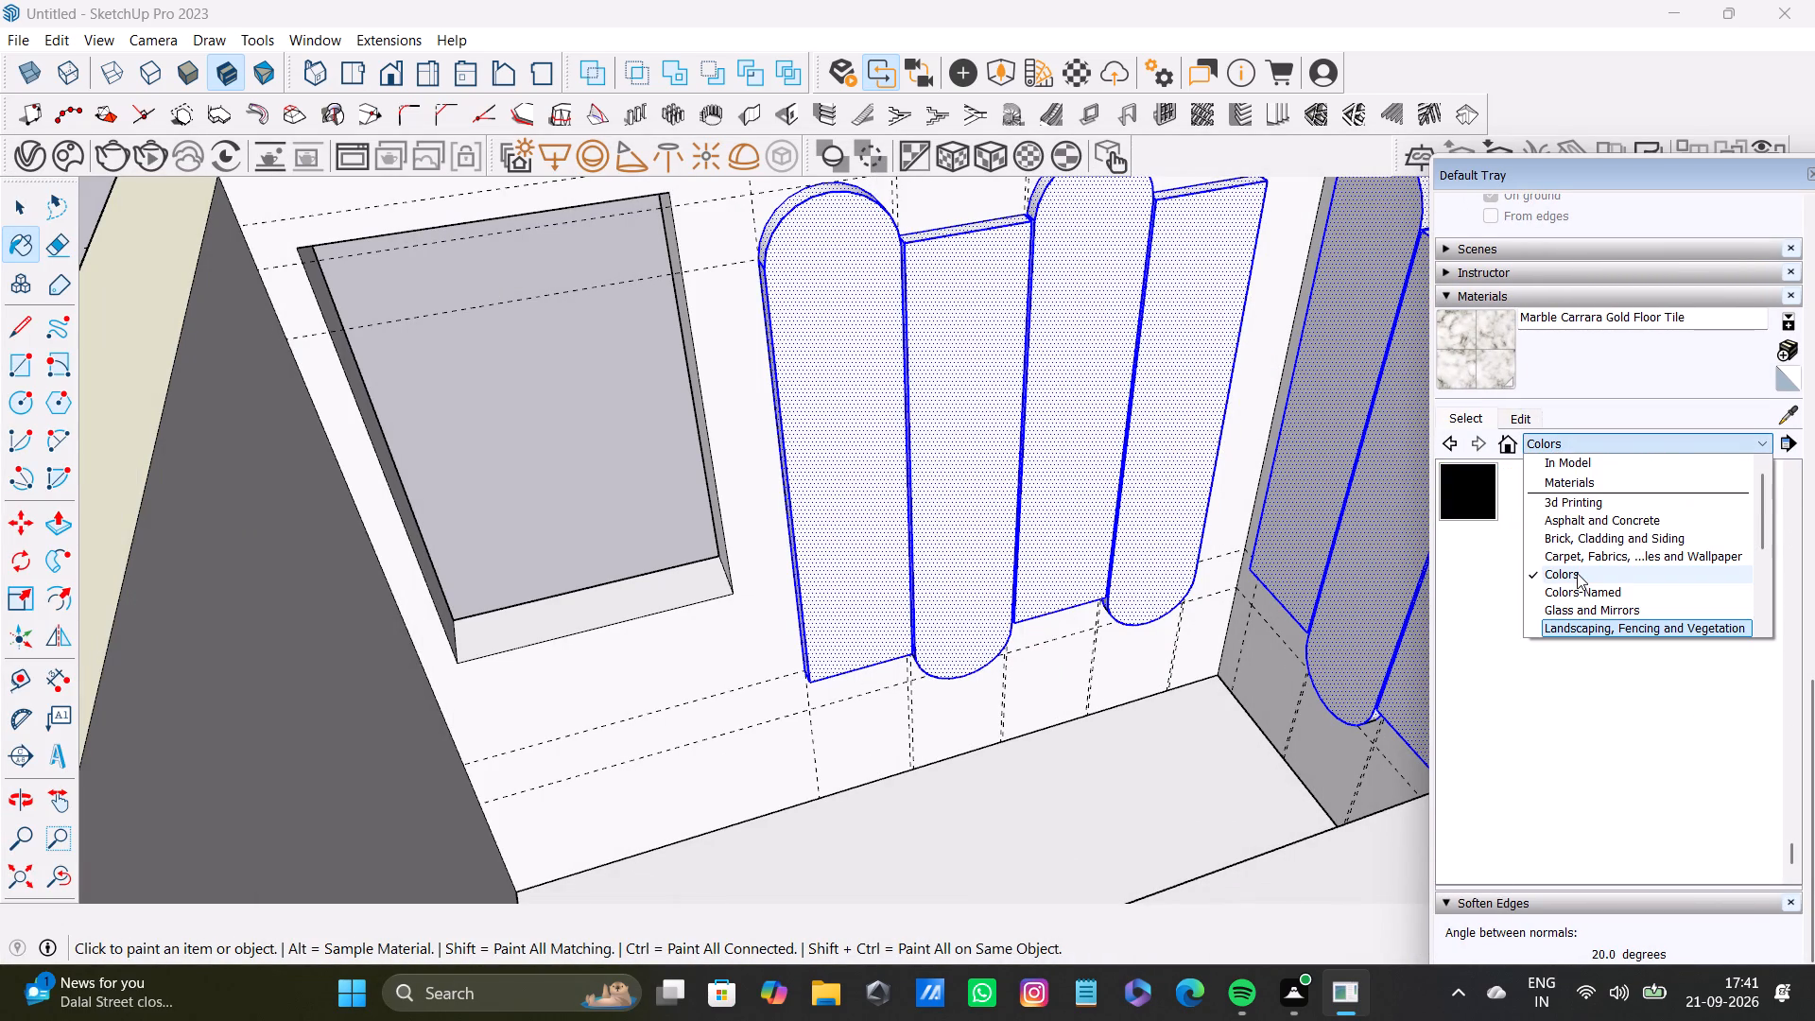
scroll(1577, 573, "up", 3)
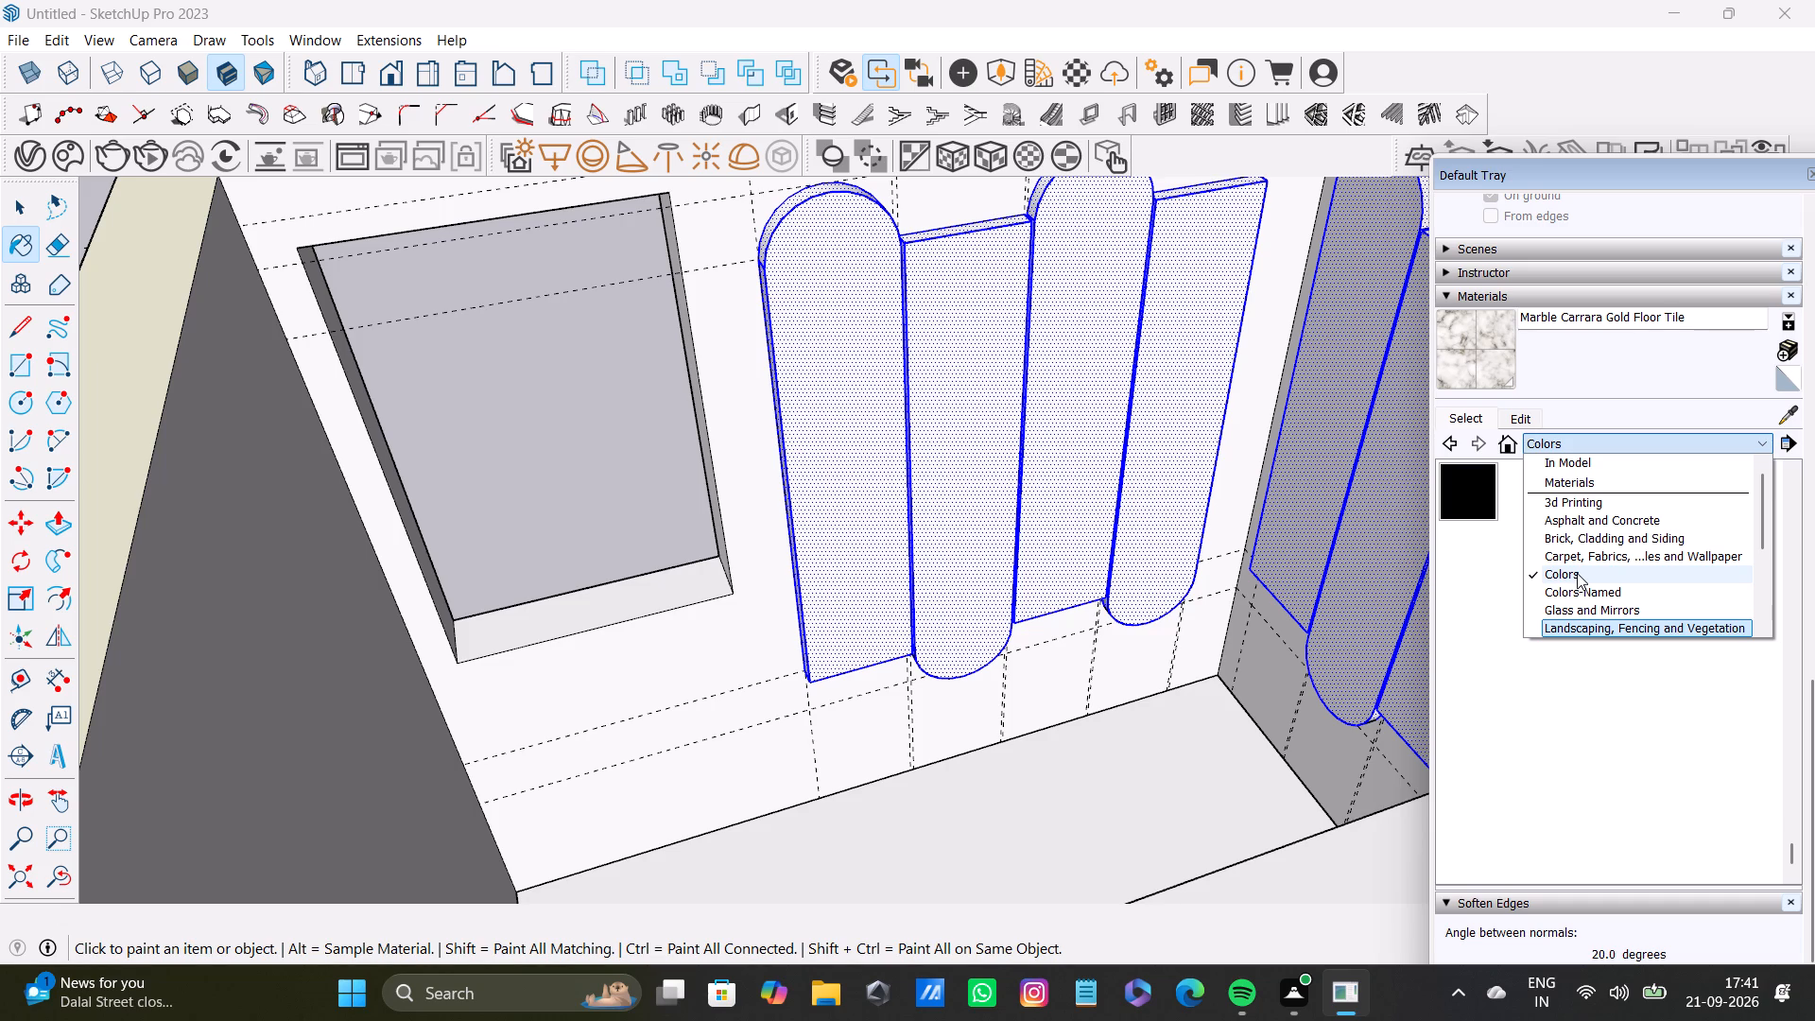
scroll(1577, 573, "down", 4)
scroll(1577, 573, "up", 4)
scroll(1577, 573, "down", 6)
scroll(1577, 573, "up", 3)
scroll(1577, 573, "down", 1)
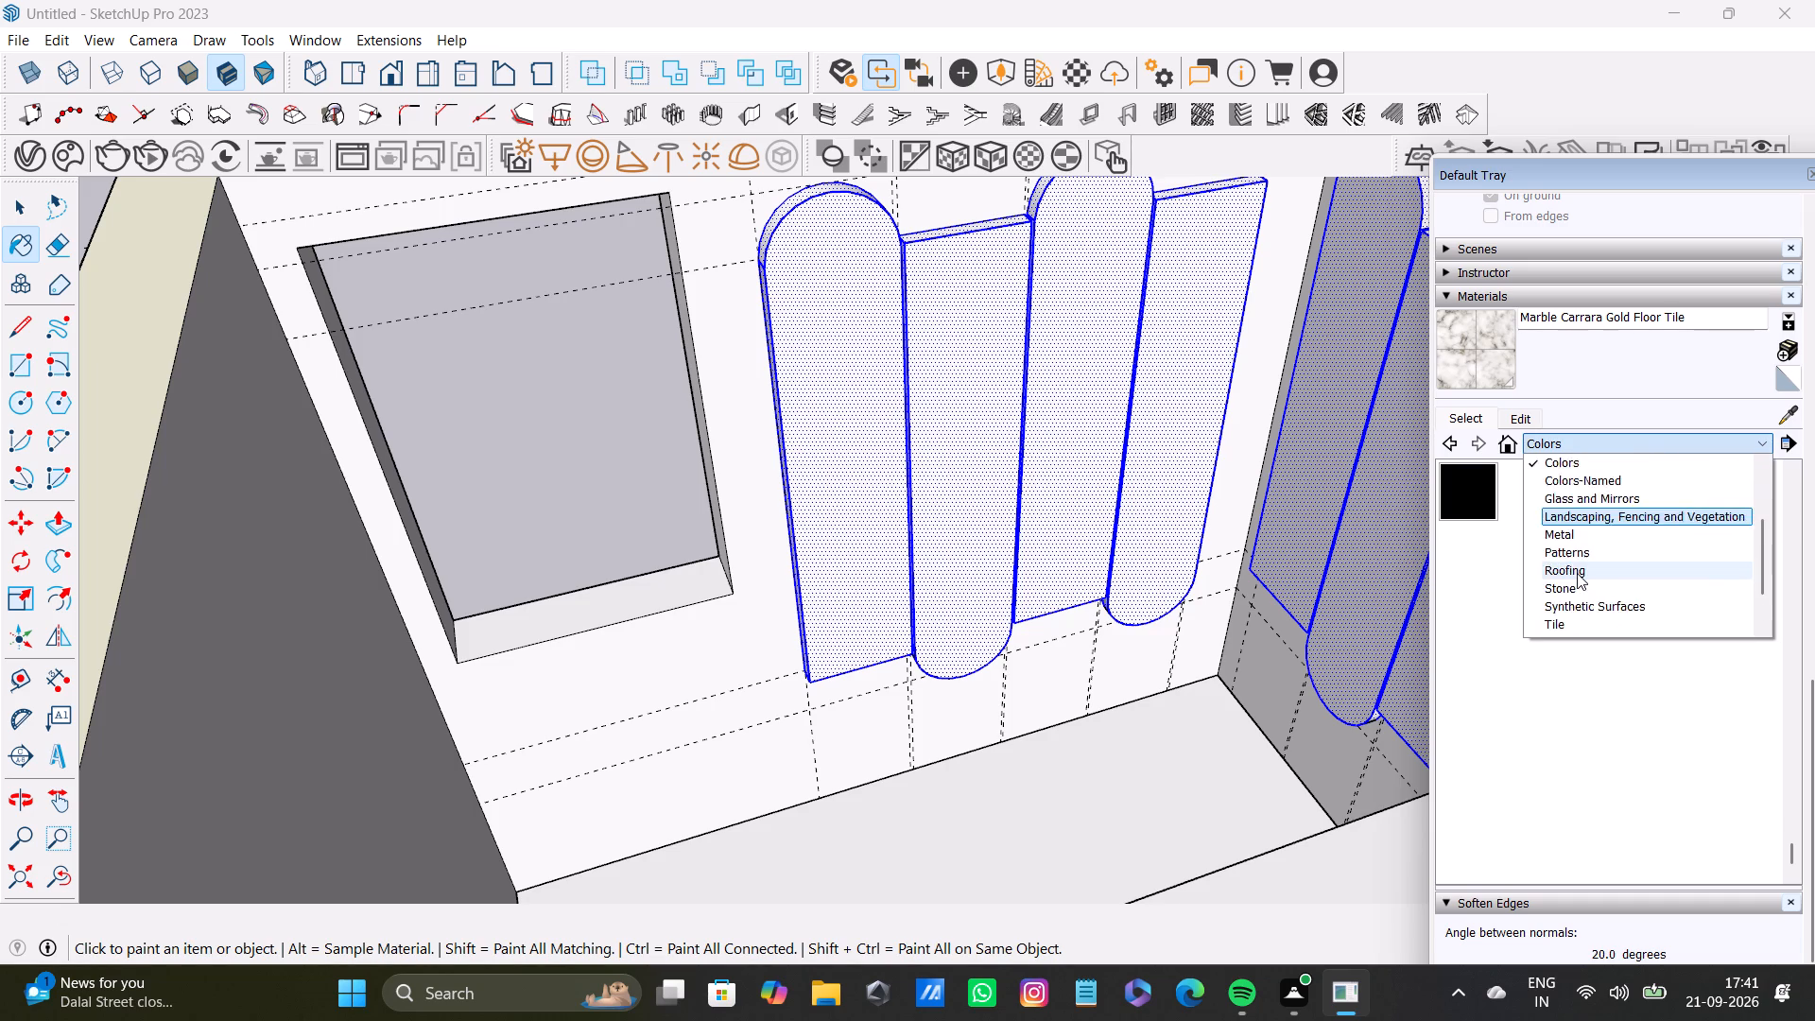
scroll(1577, 573, "down", 7)
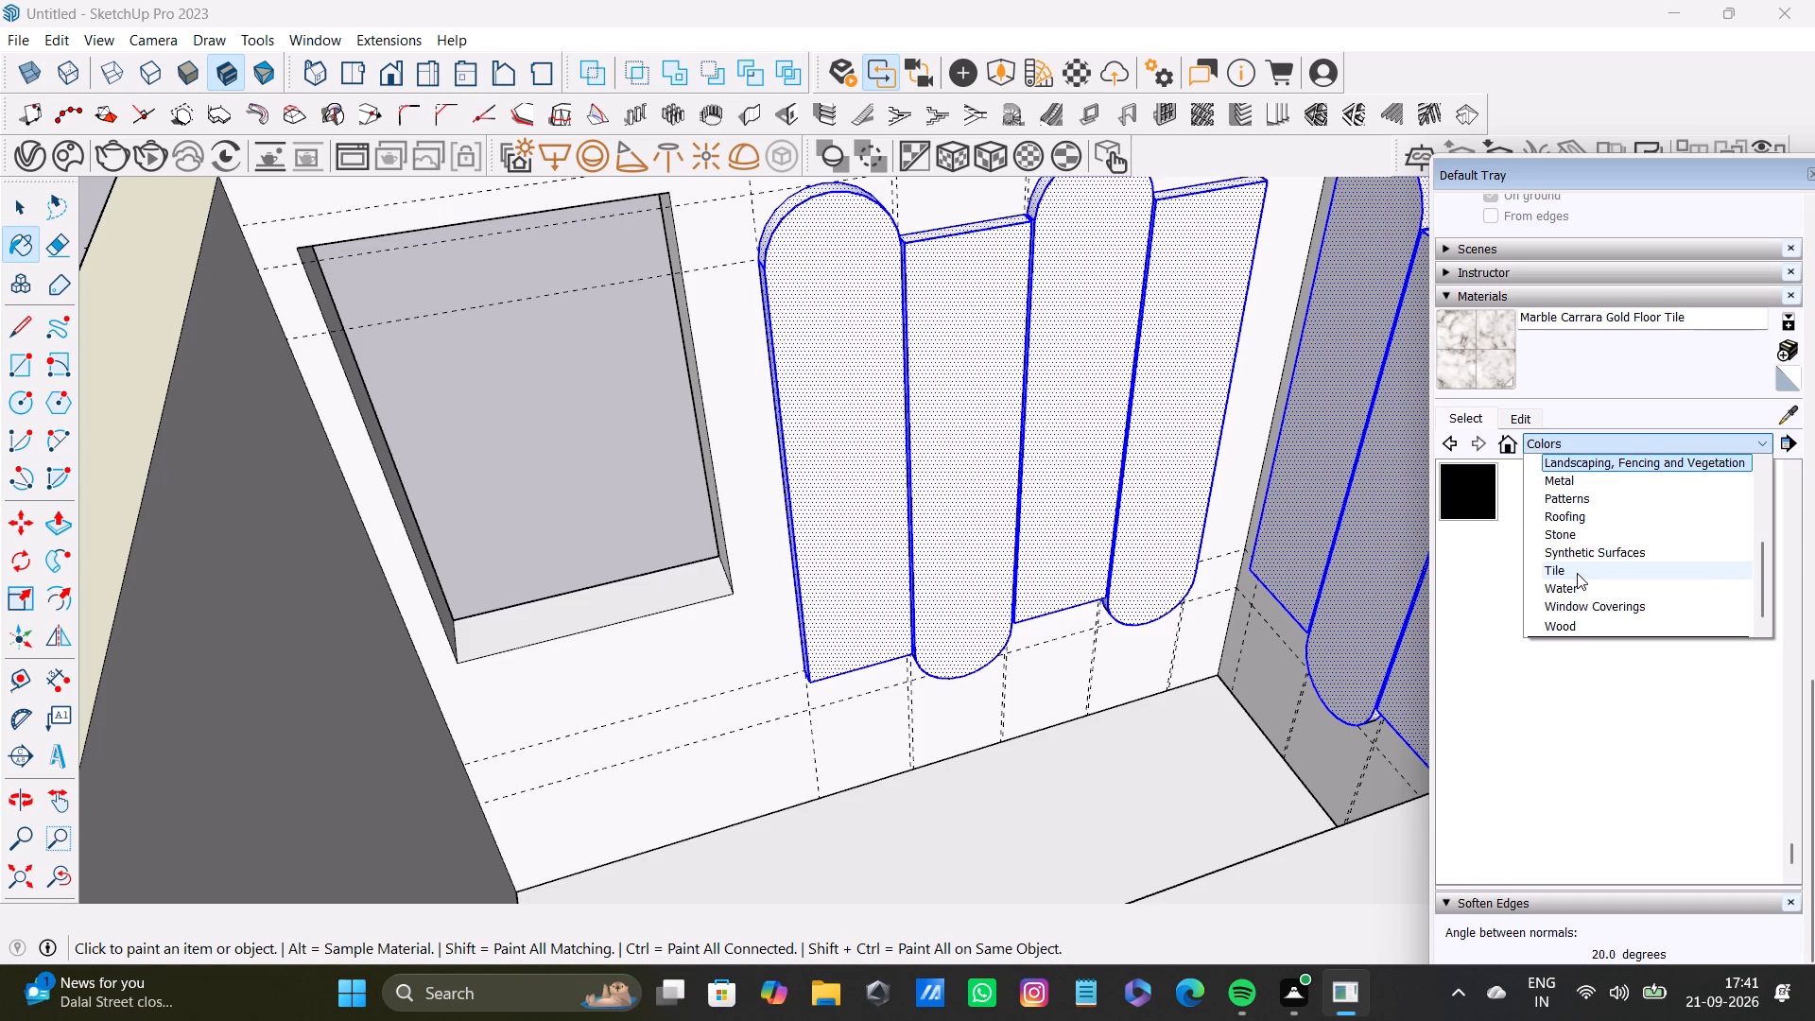
scroll(1577, 573, "up", 3)
scroll(1577, 573, "down", 8)
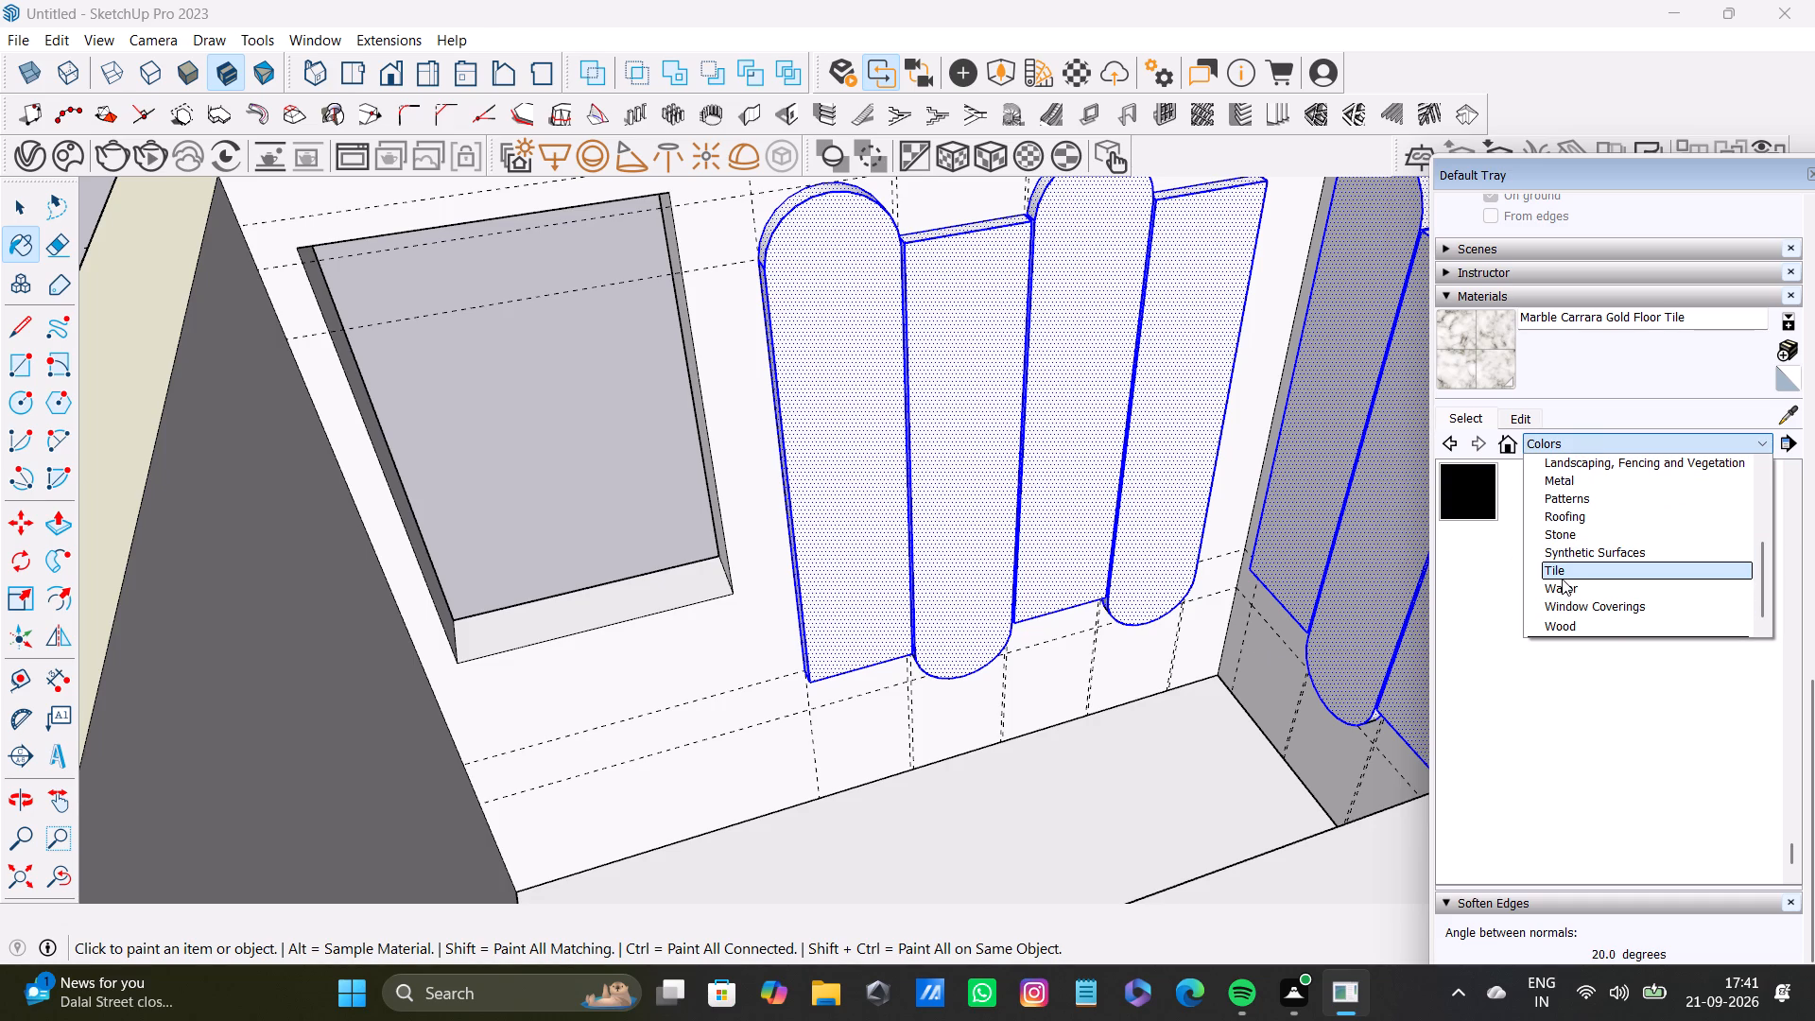
scroll(1578, 592, "up", 2)
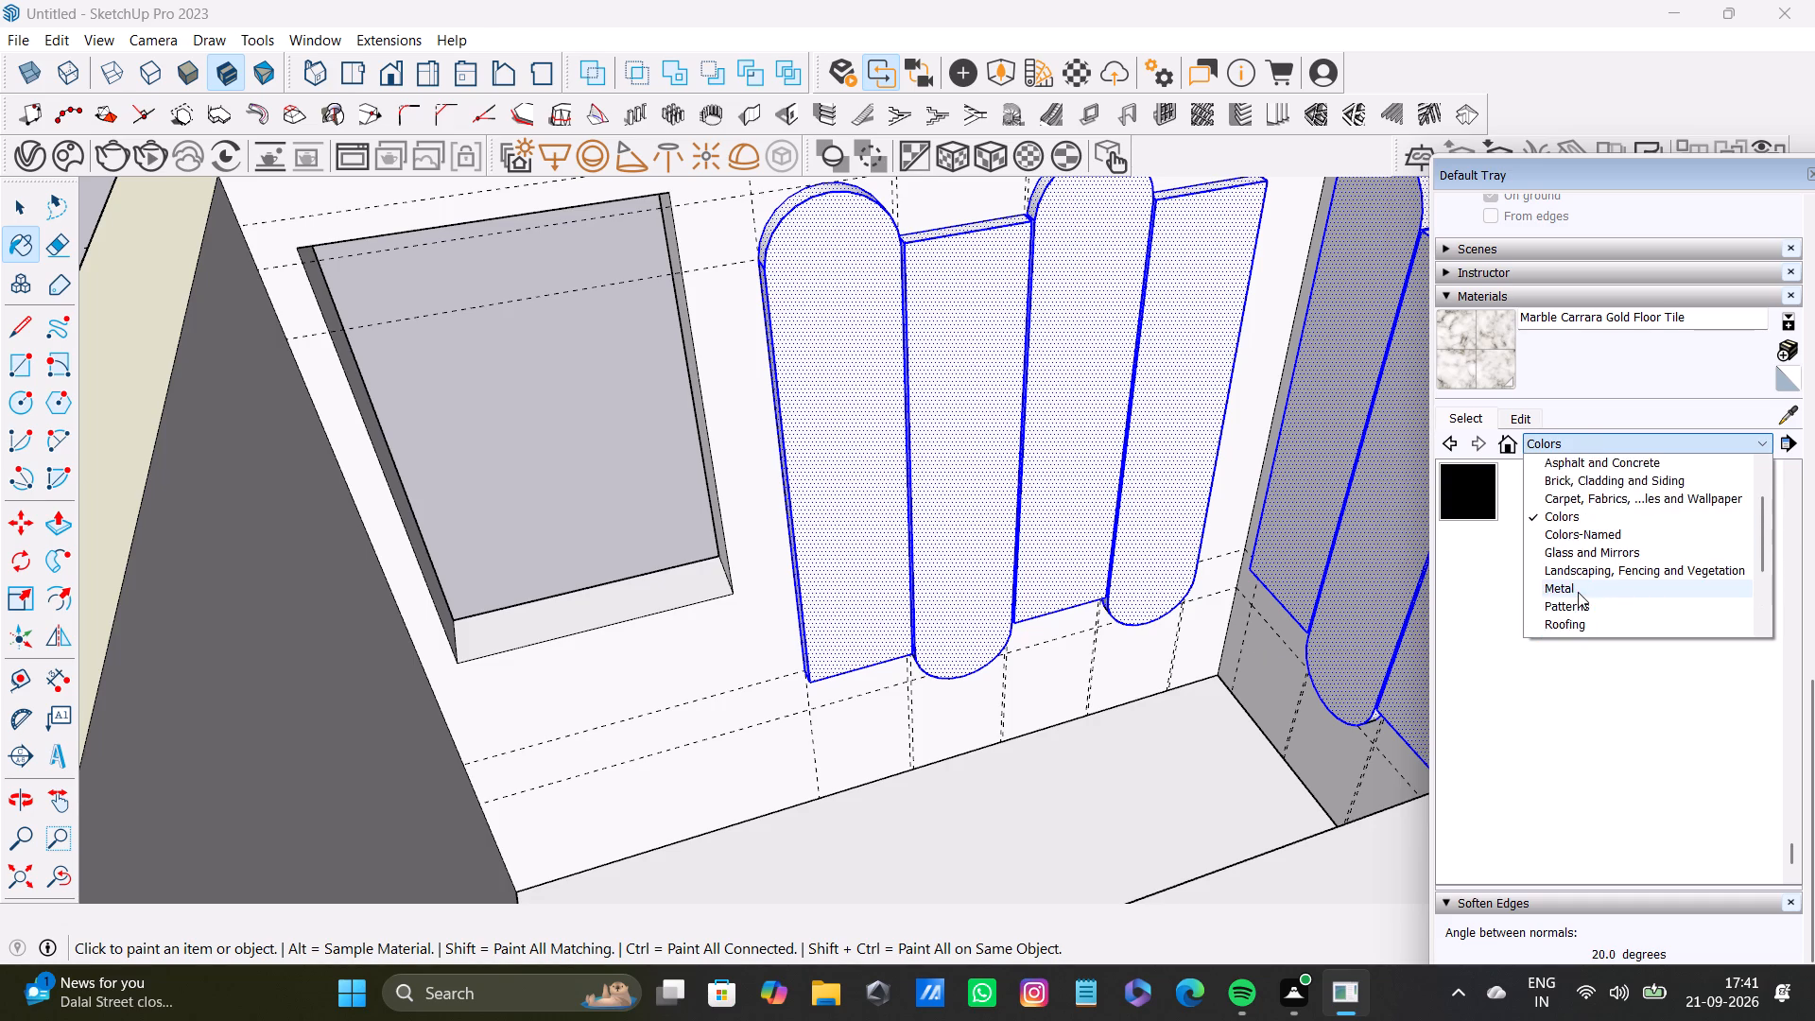
scroll(1578, 592, "up", 1)
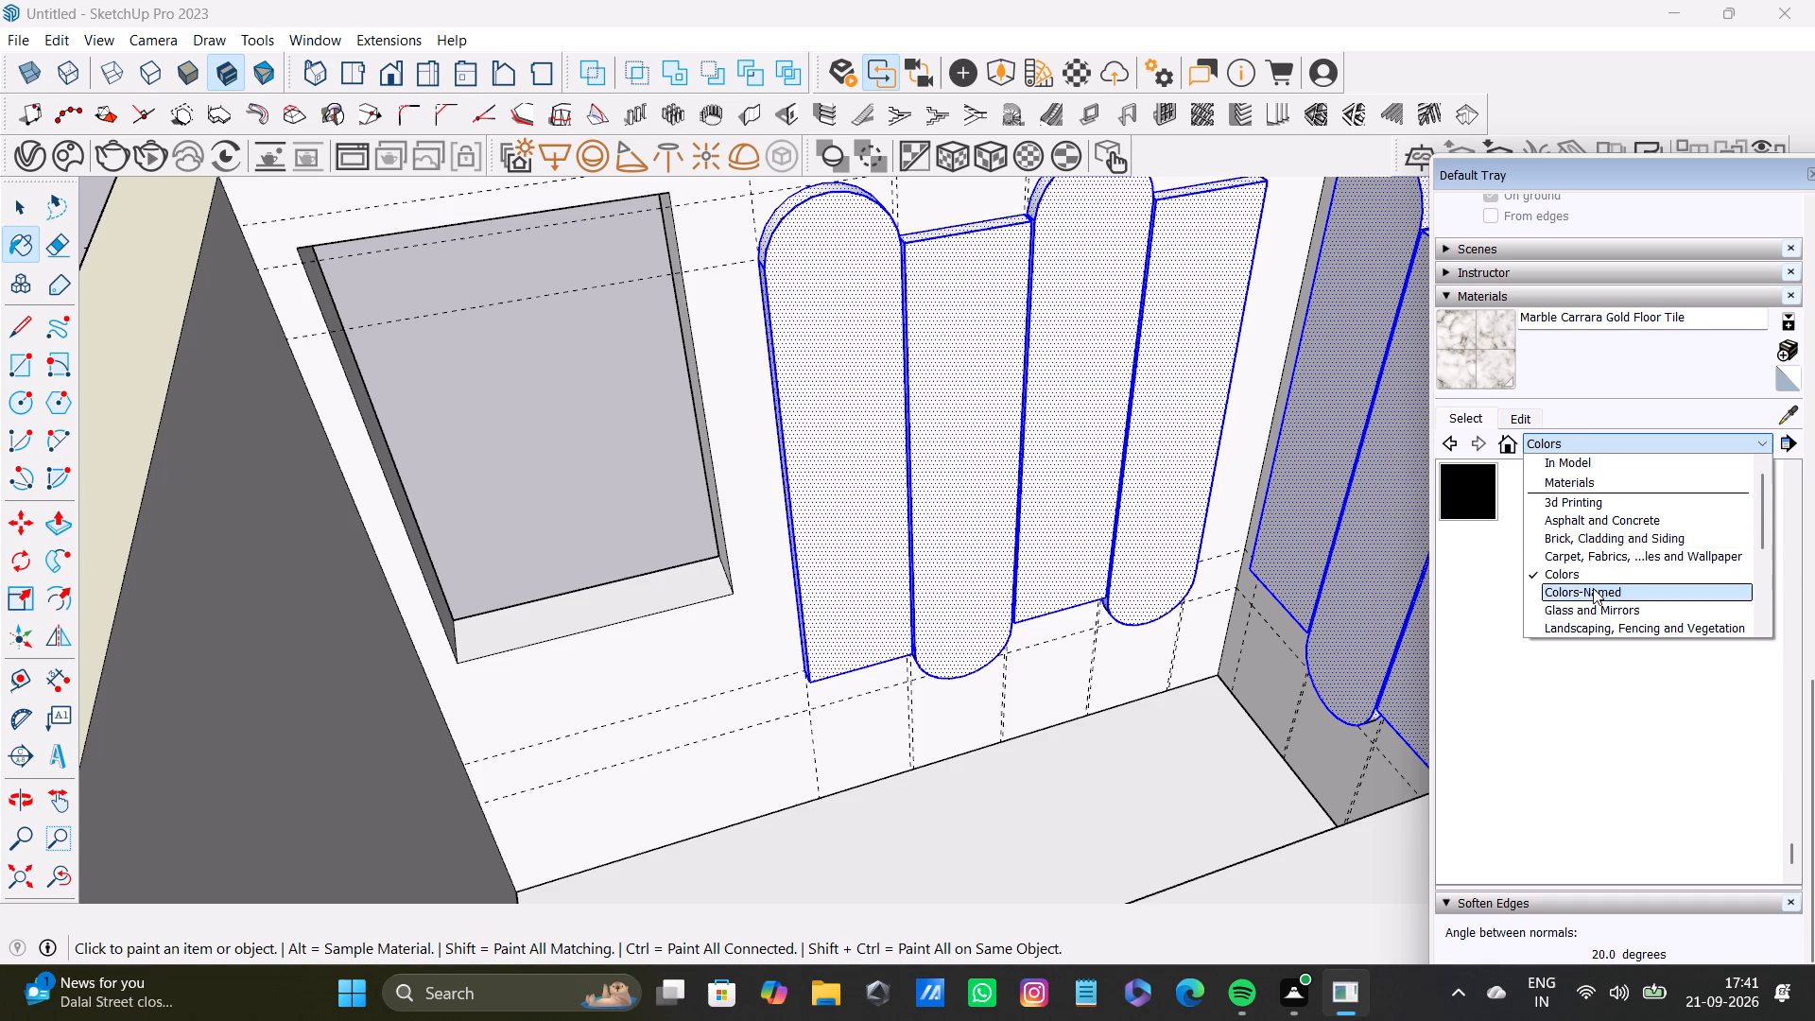
scroll(1593, 588, "down", 2)
scroll(1570, 582, "up", 2)
scroll(1578, 558, "down", 3)
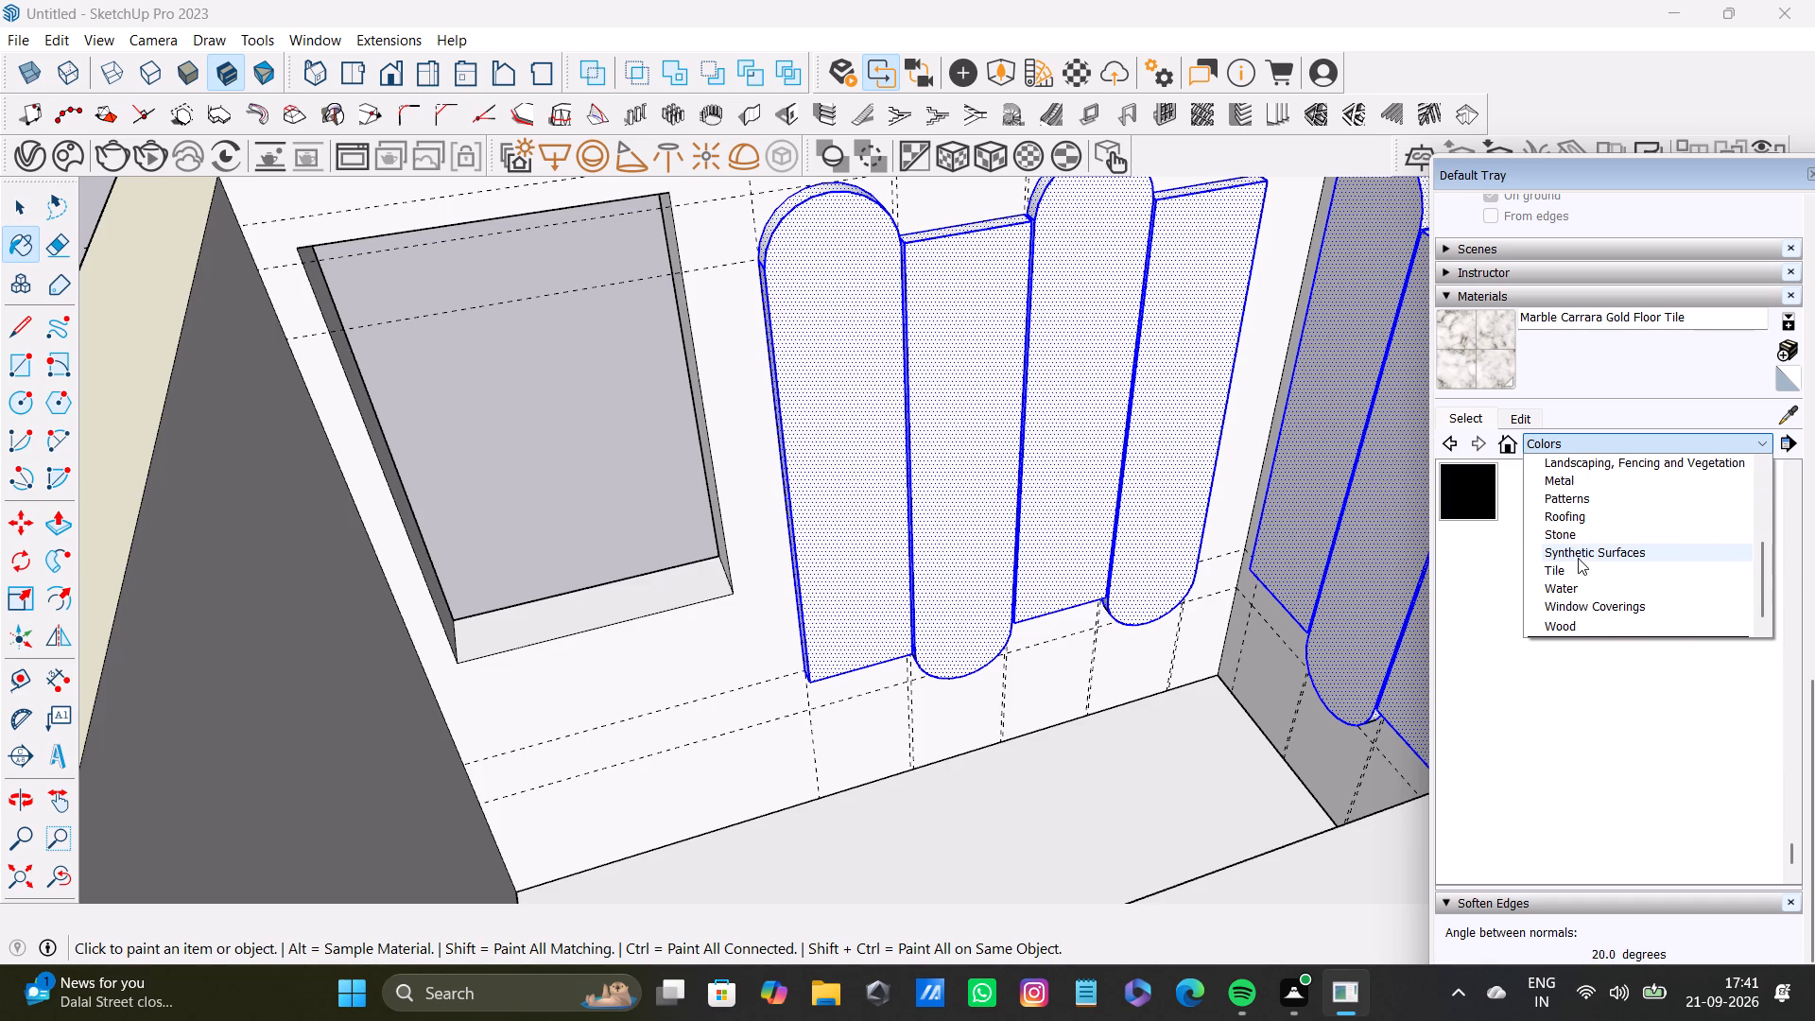
scroll(1578, 558, "down", 2)
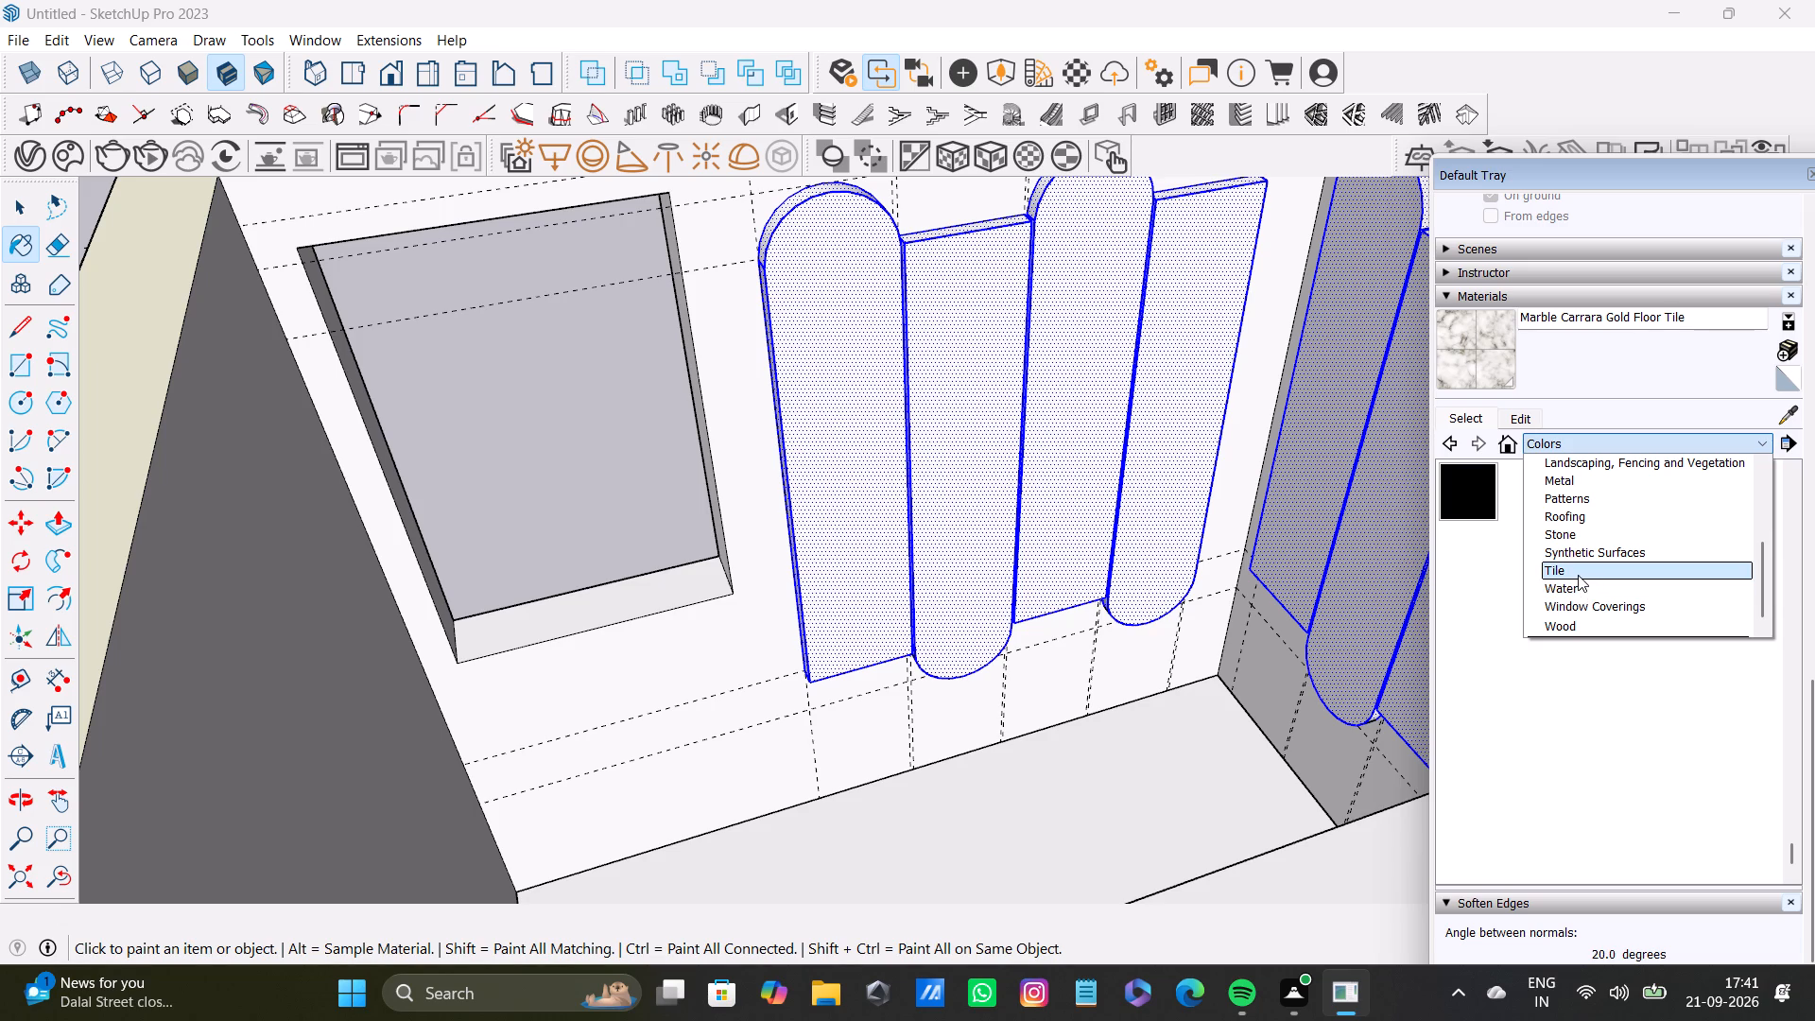
scroll(1567, 589, "up", 3)
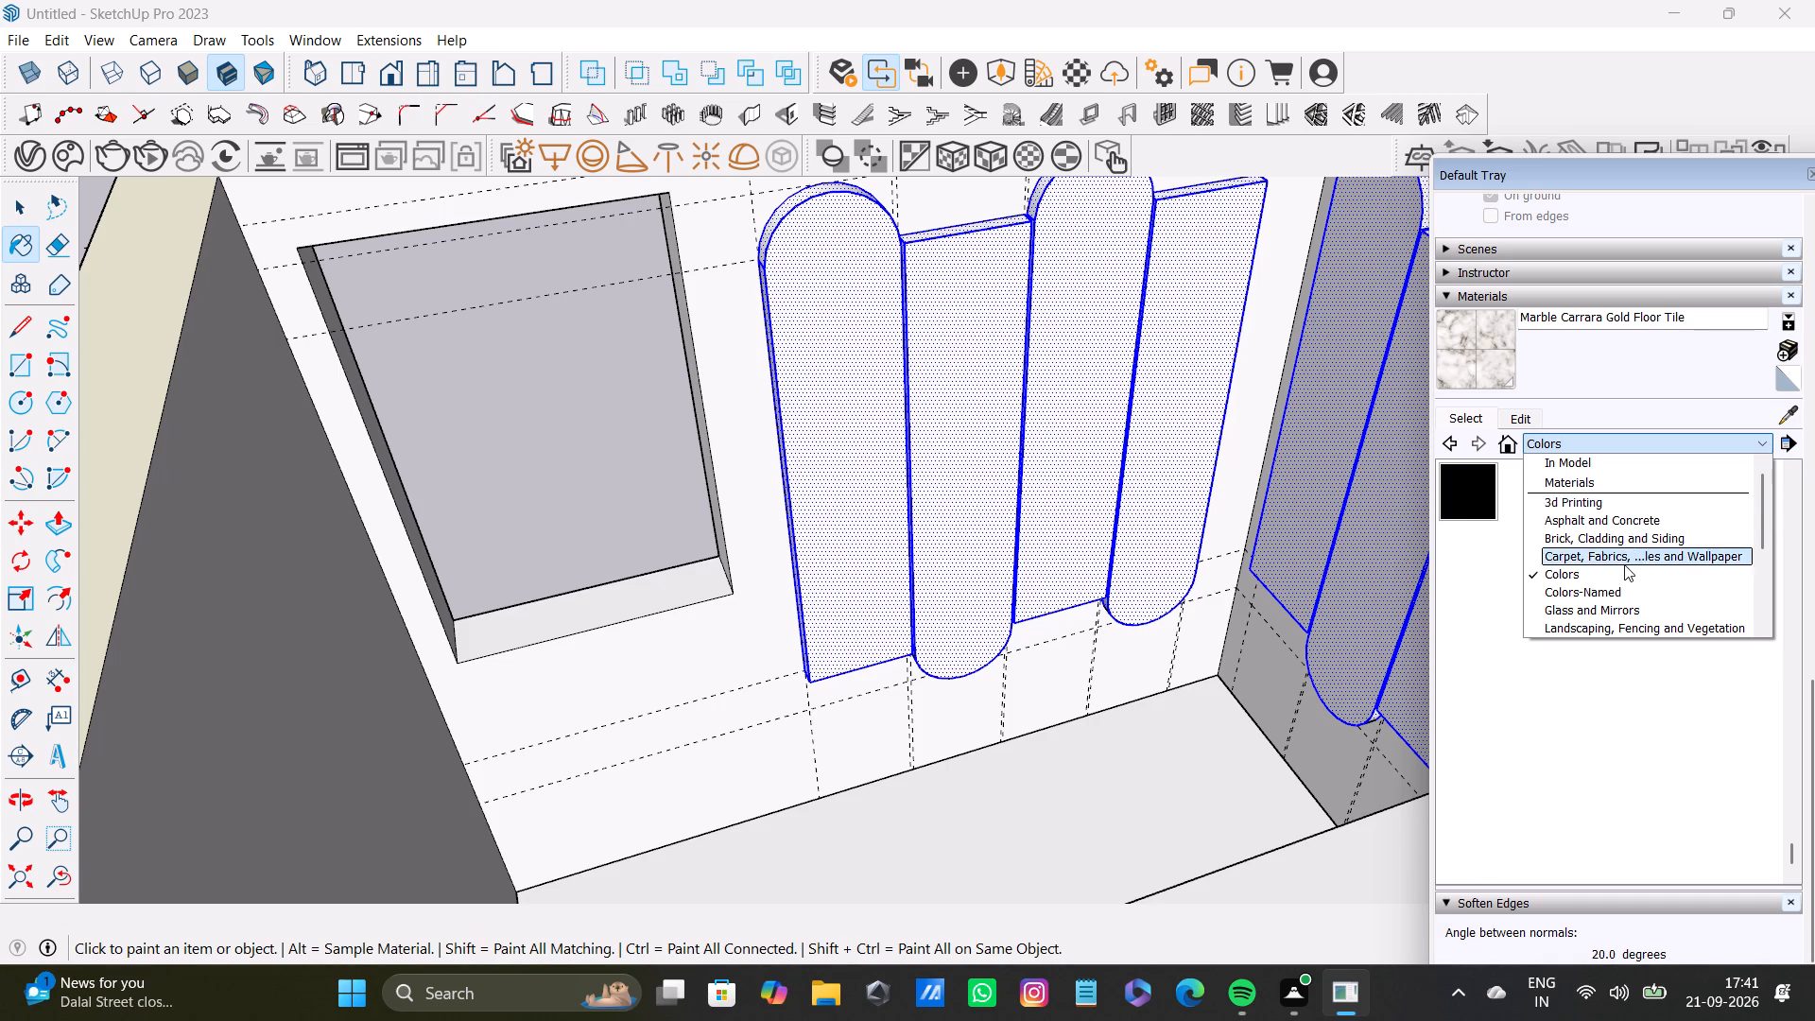
scroll(1624, 564, "down", 2)
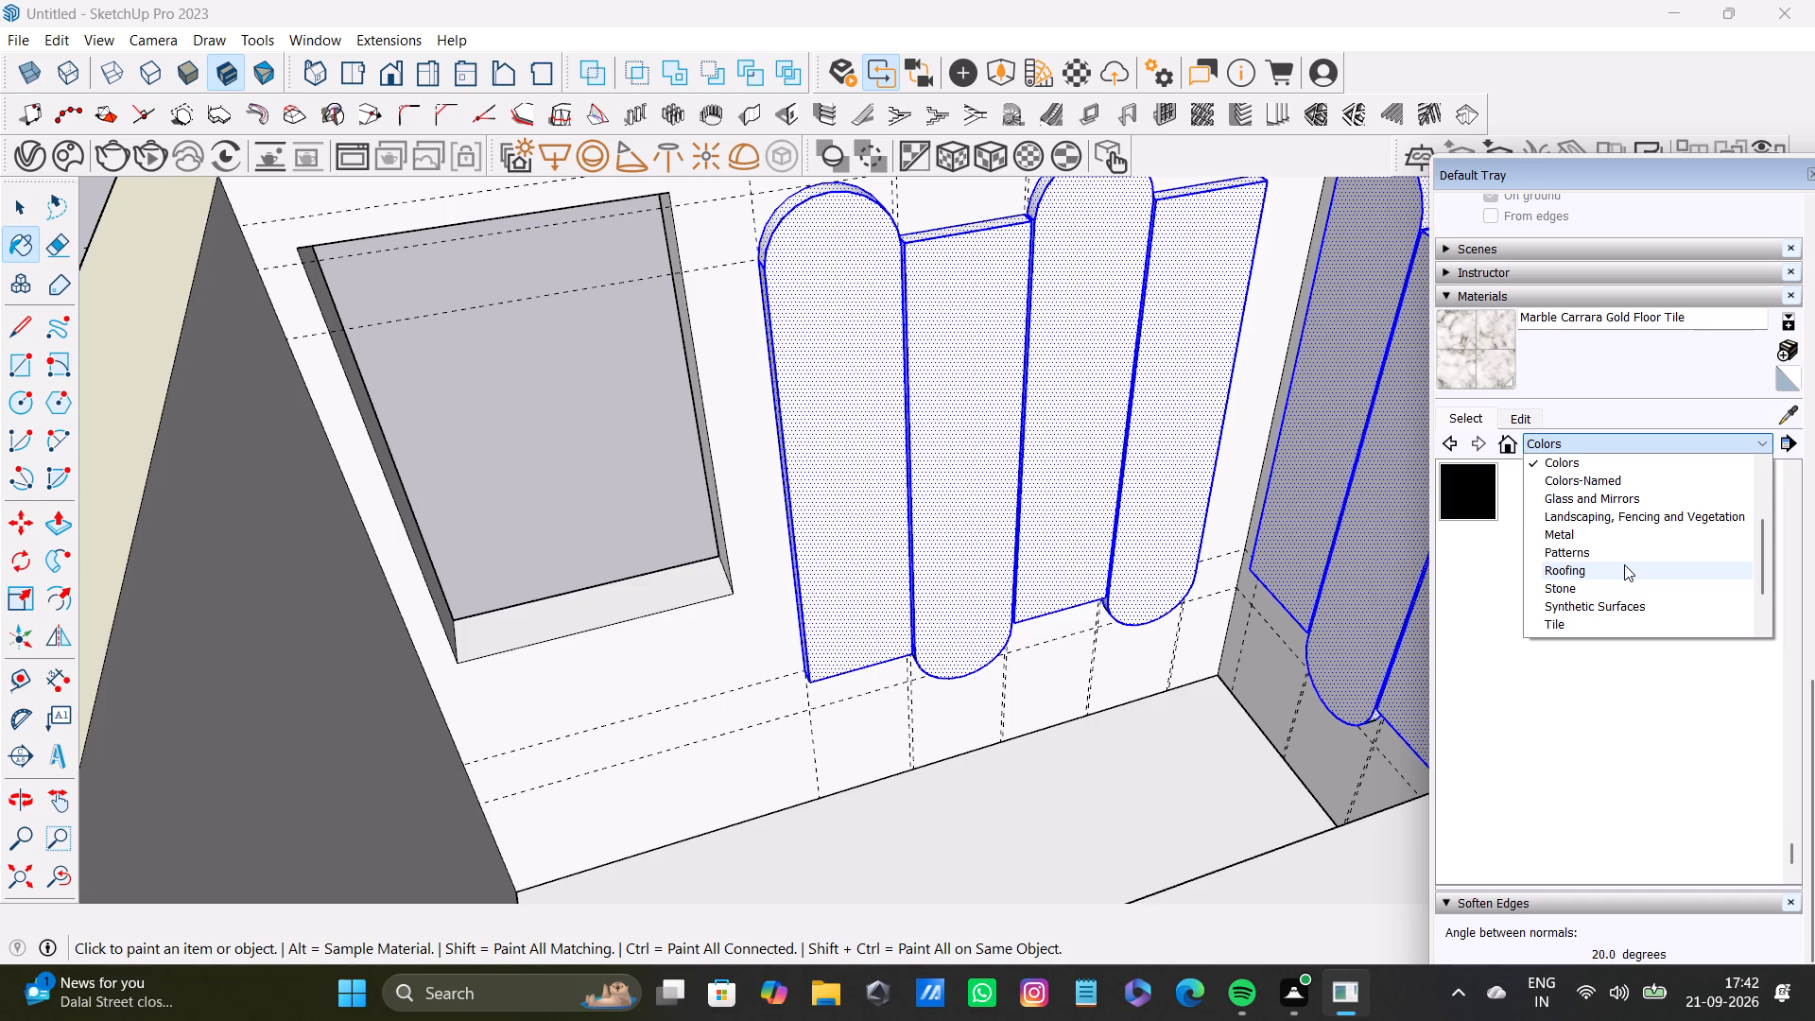
scroll(1601, 567, "down", 2)
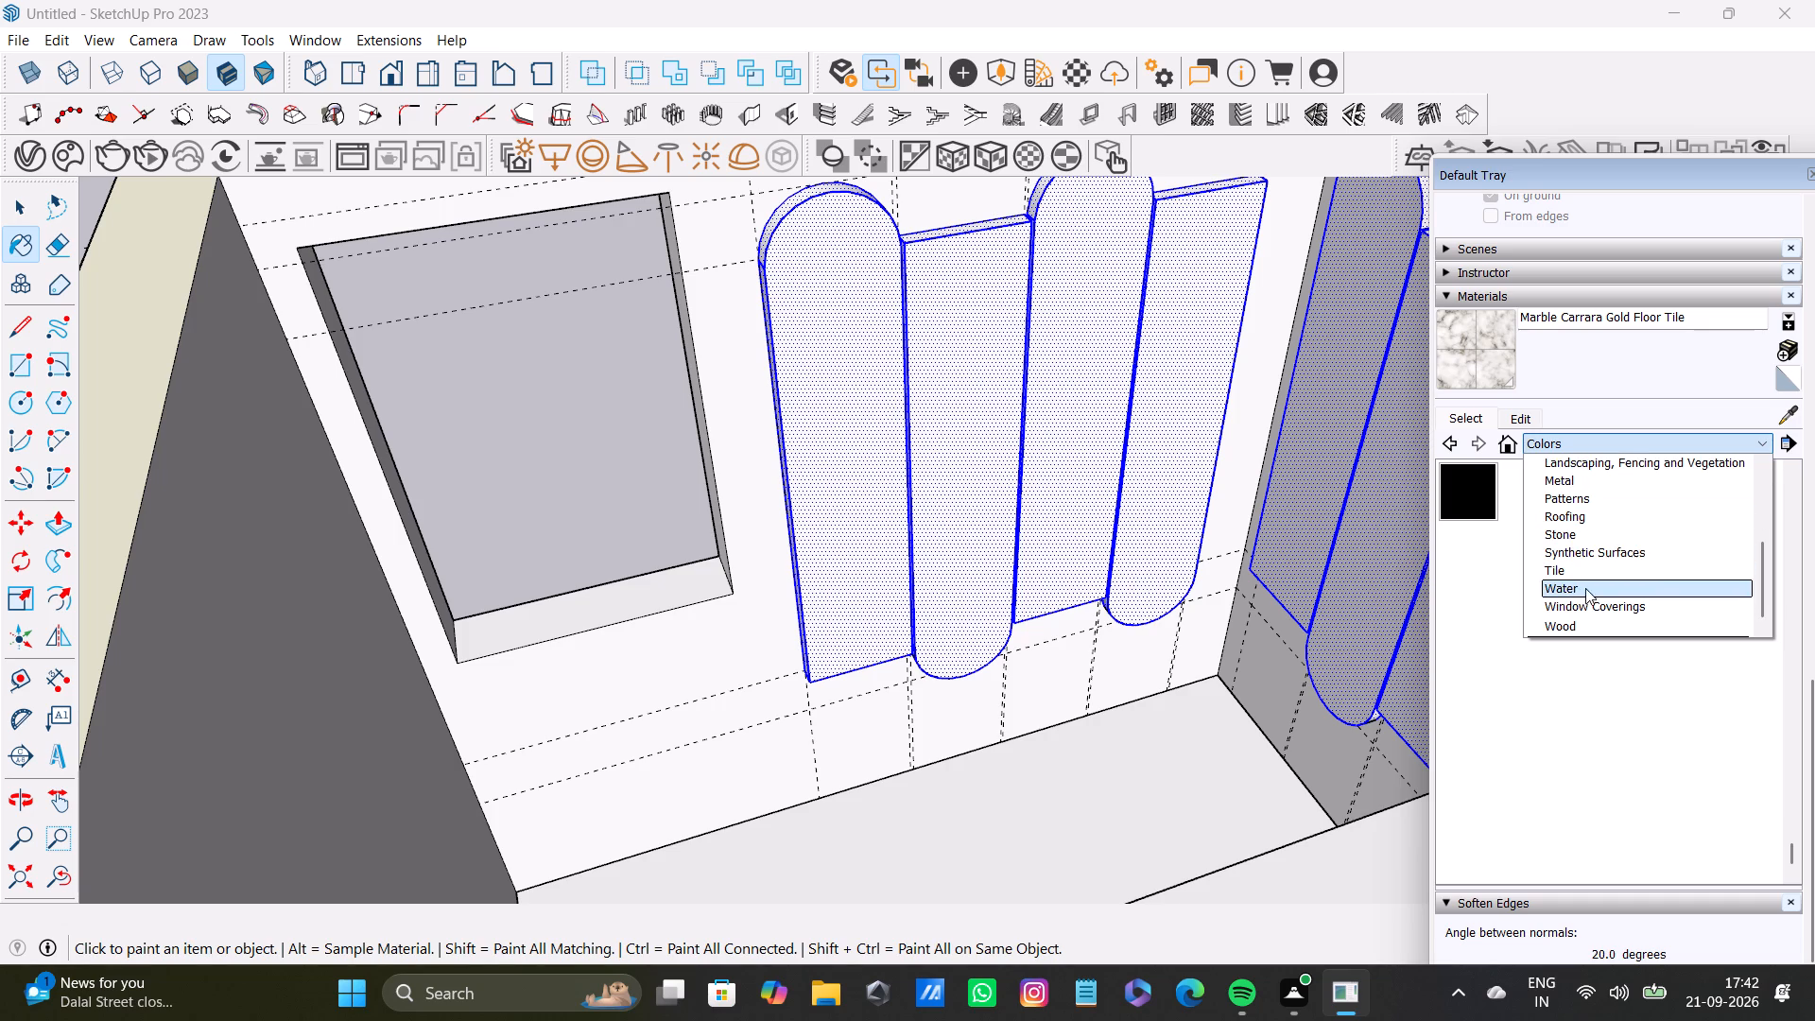
scroll(1584, 591, "down", 2)
scroll(1582, 593, "up", 2)
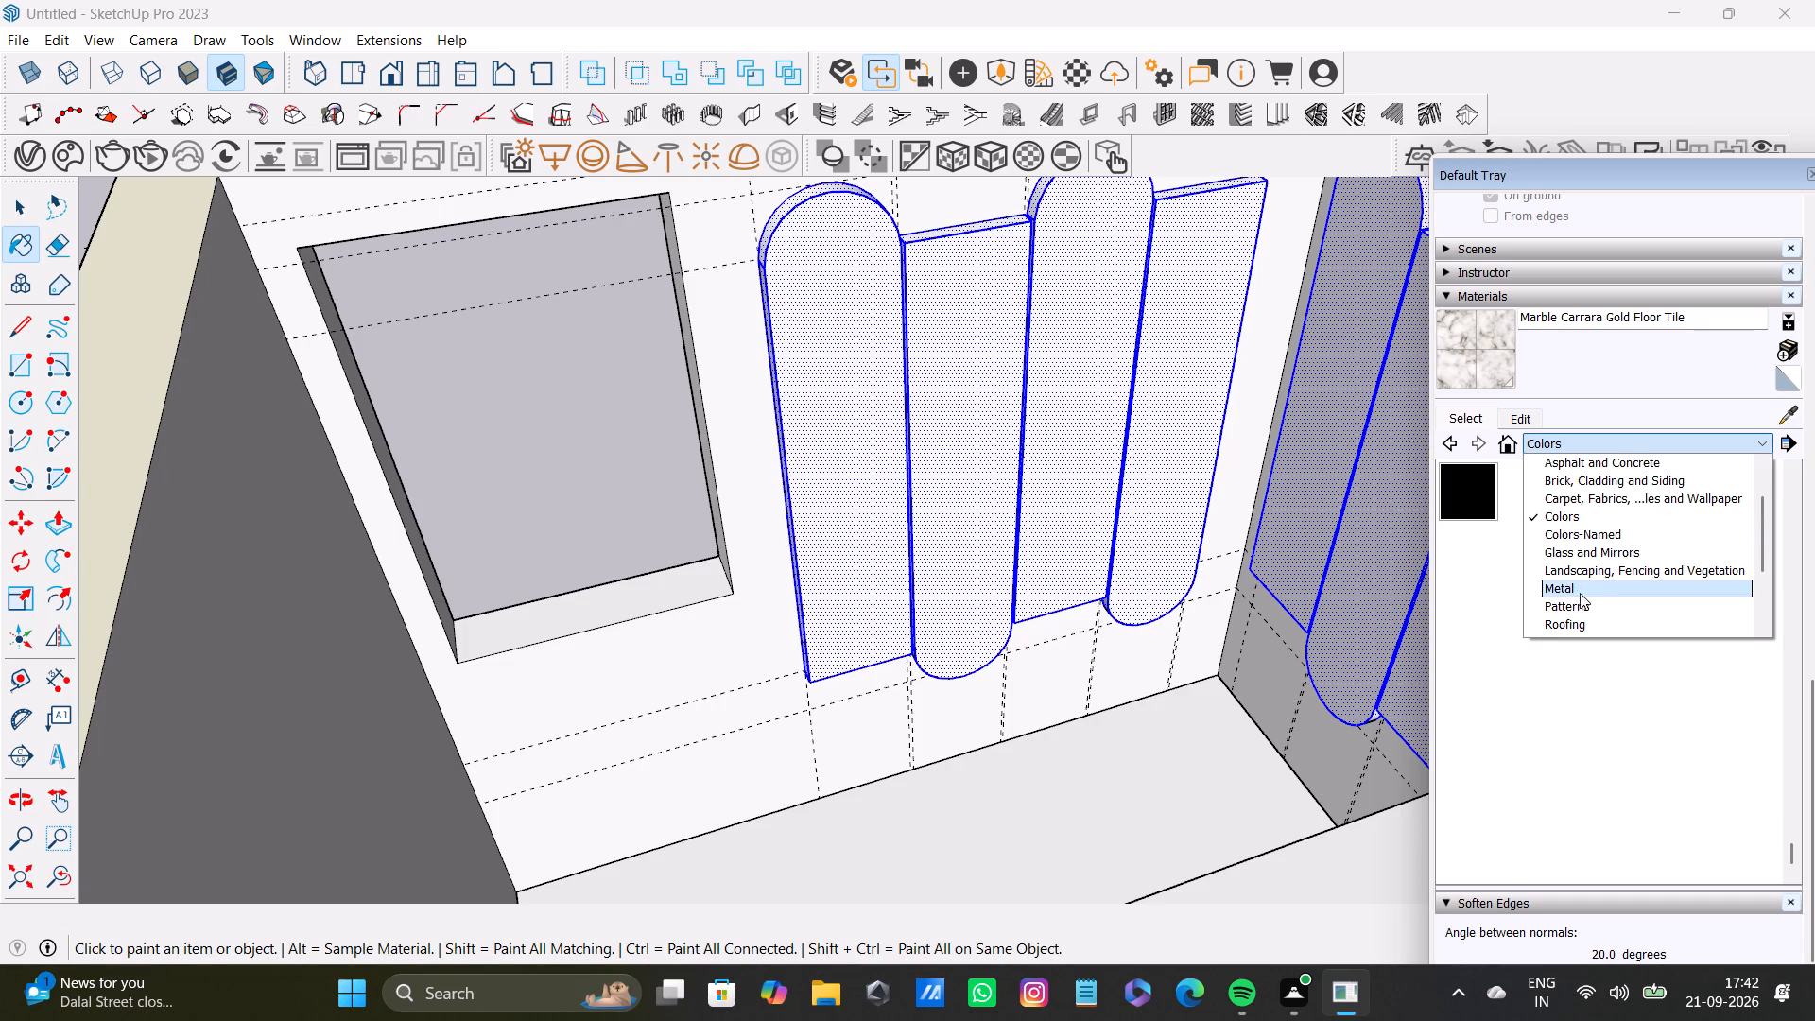
scroll(1565, 572, "up", 1)
scroll(1564, 601, "down", 1)
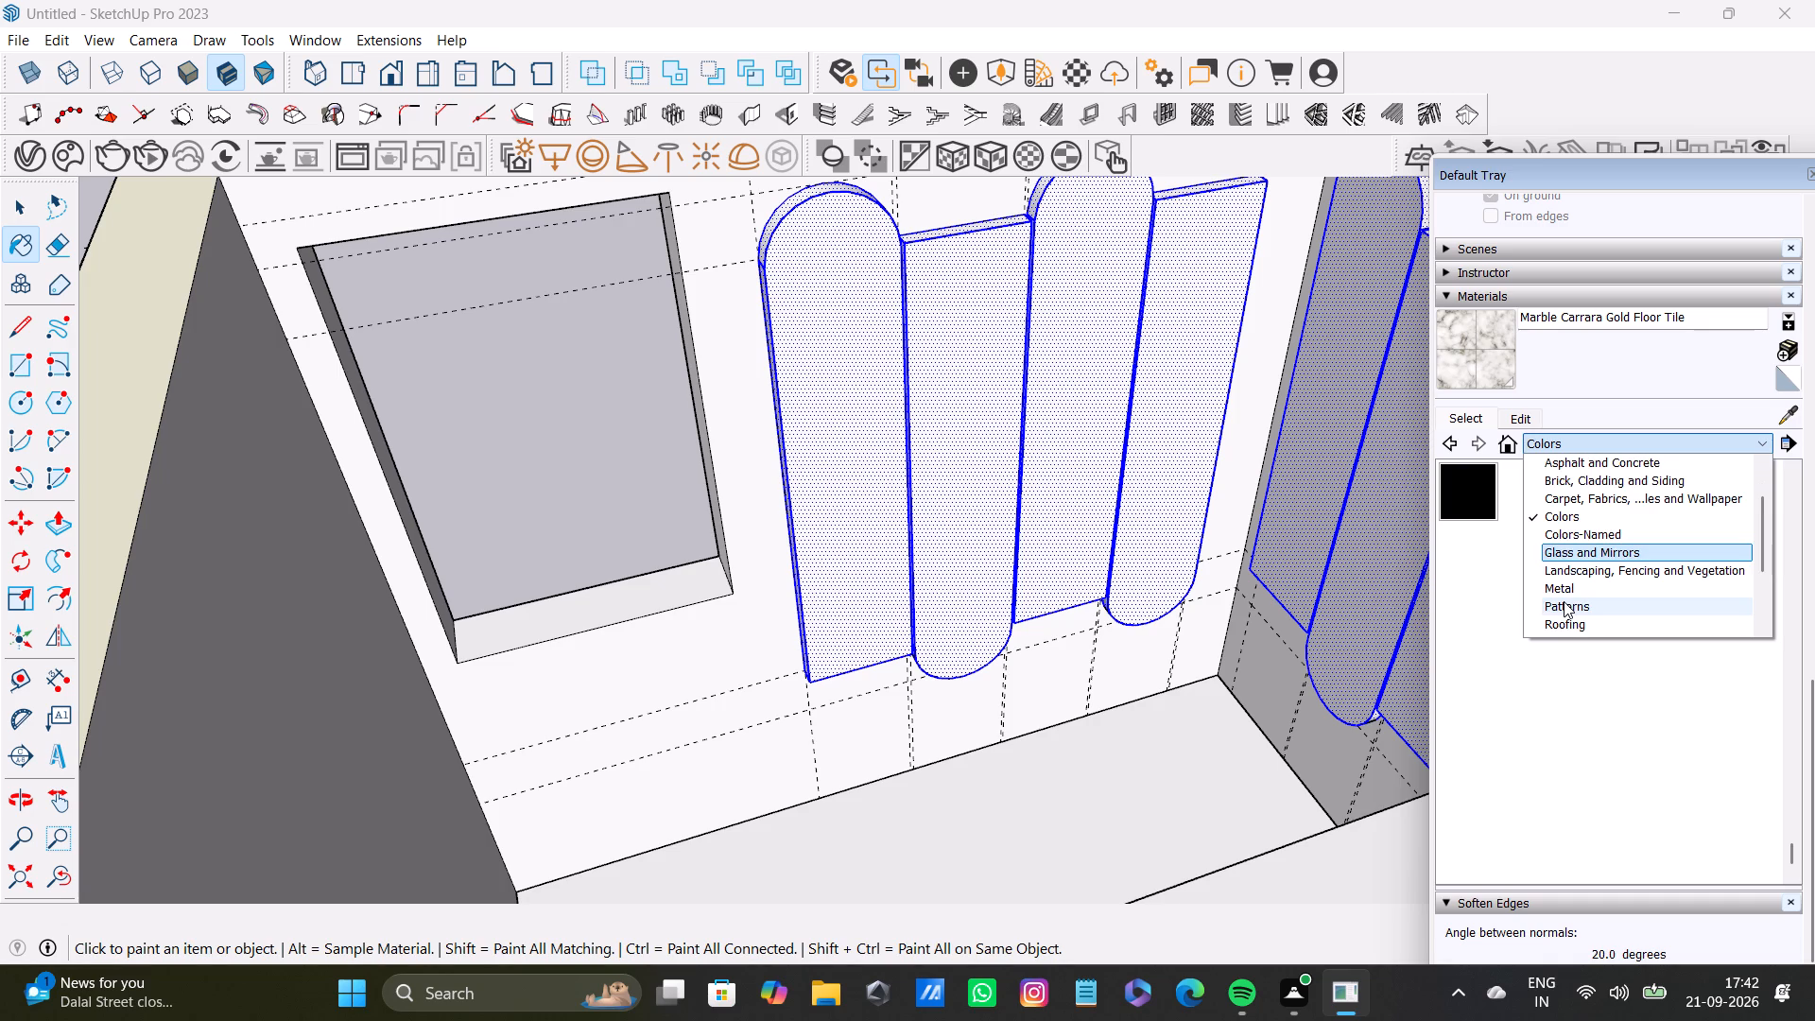
scroll(1557, 603, "down", 2)
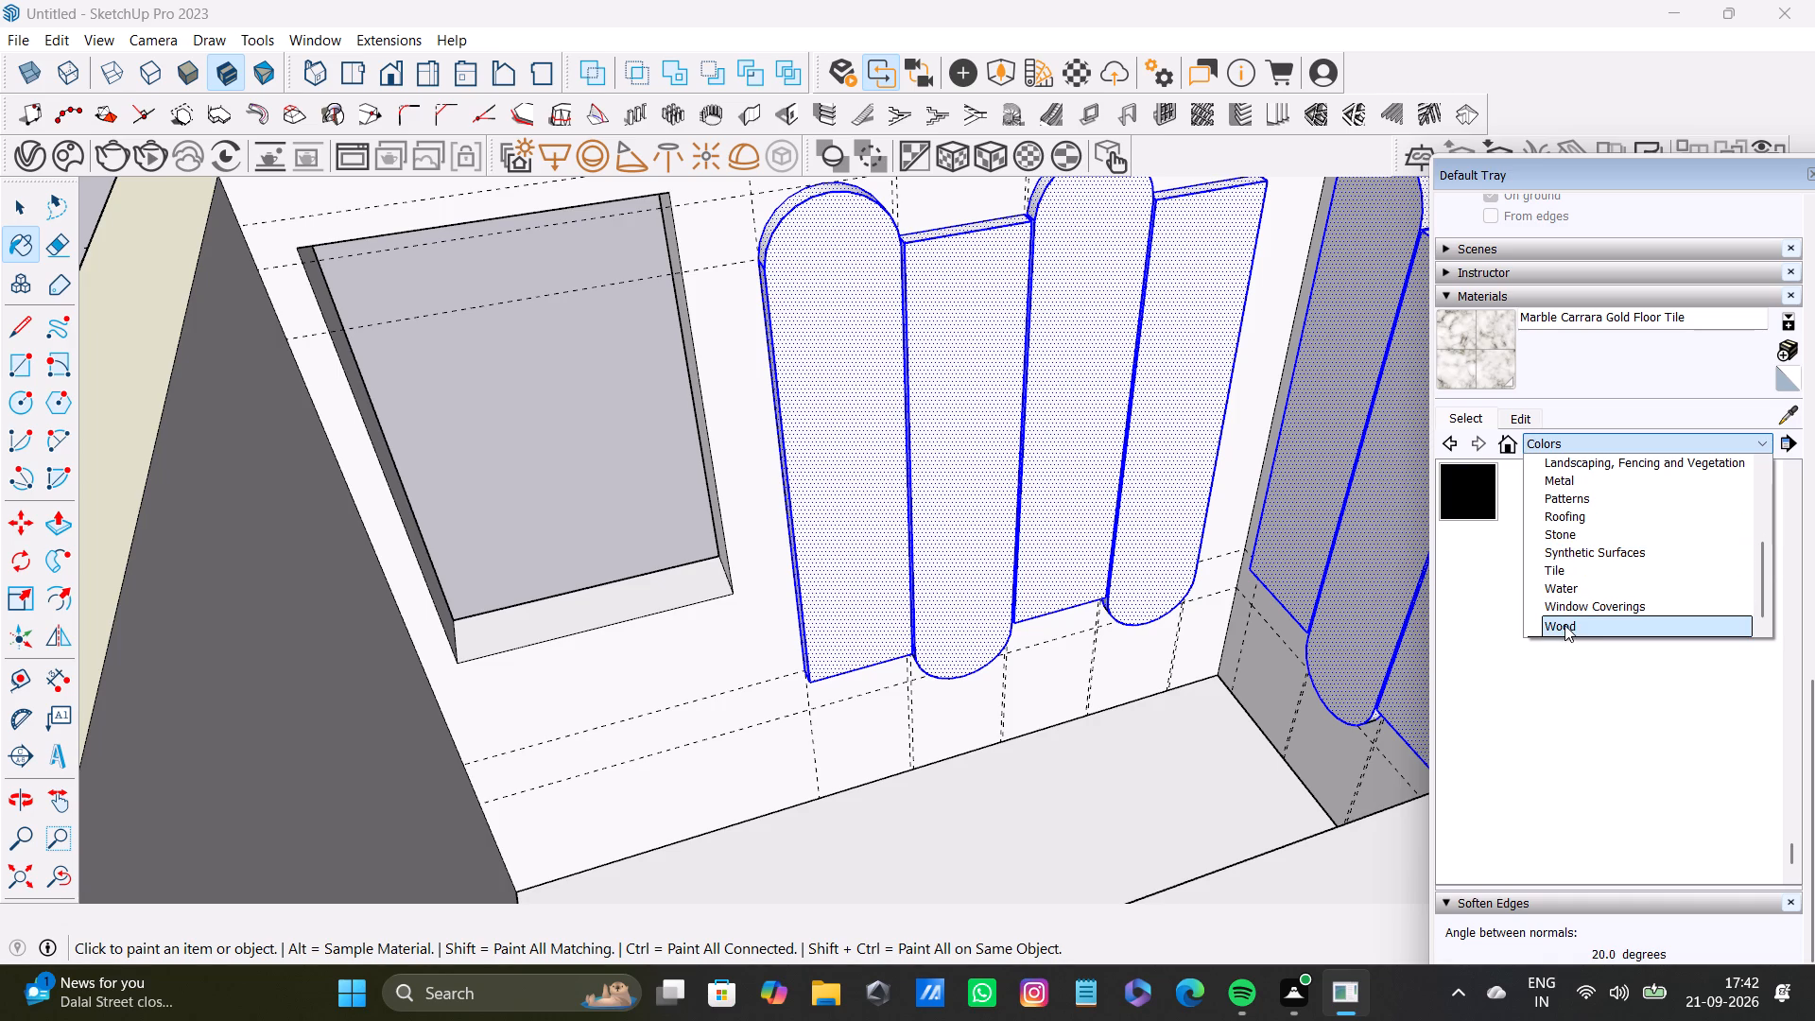
scroll(1568, 552, "up", 1)
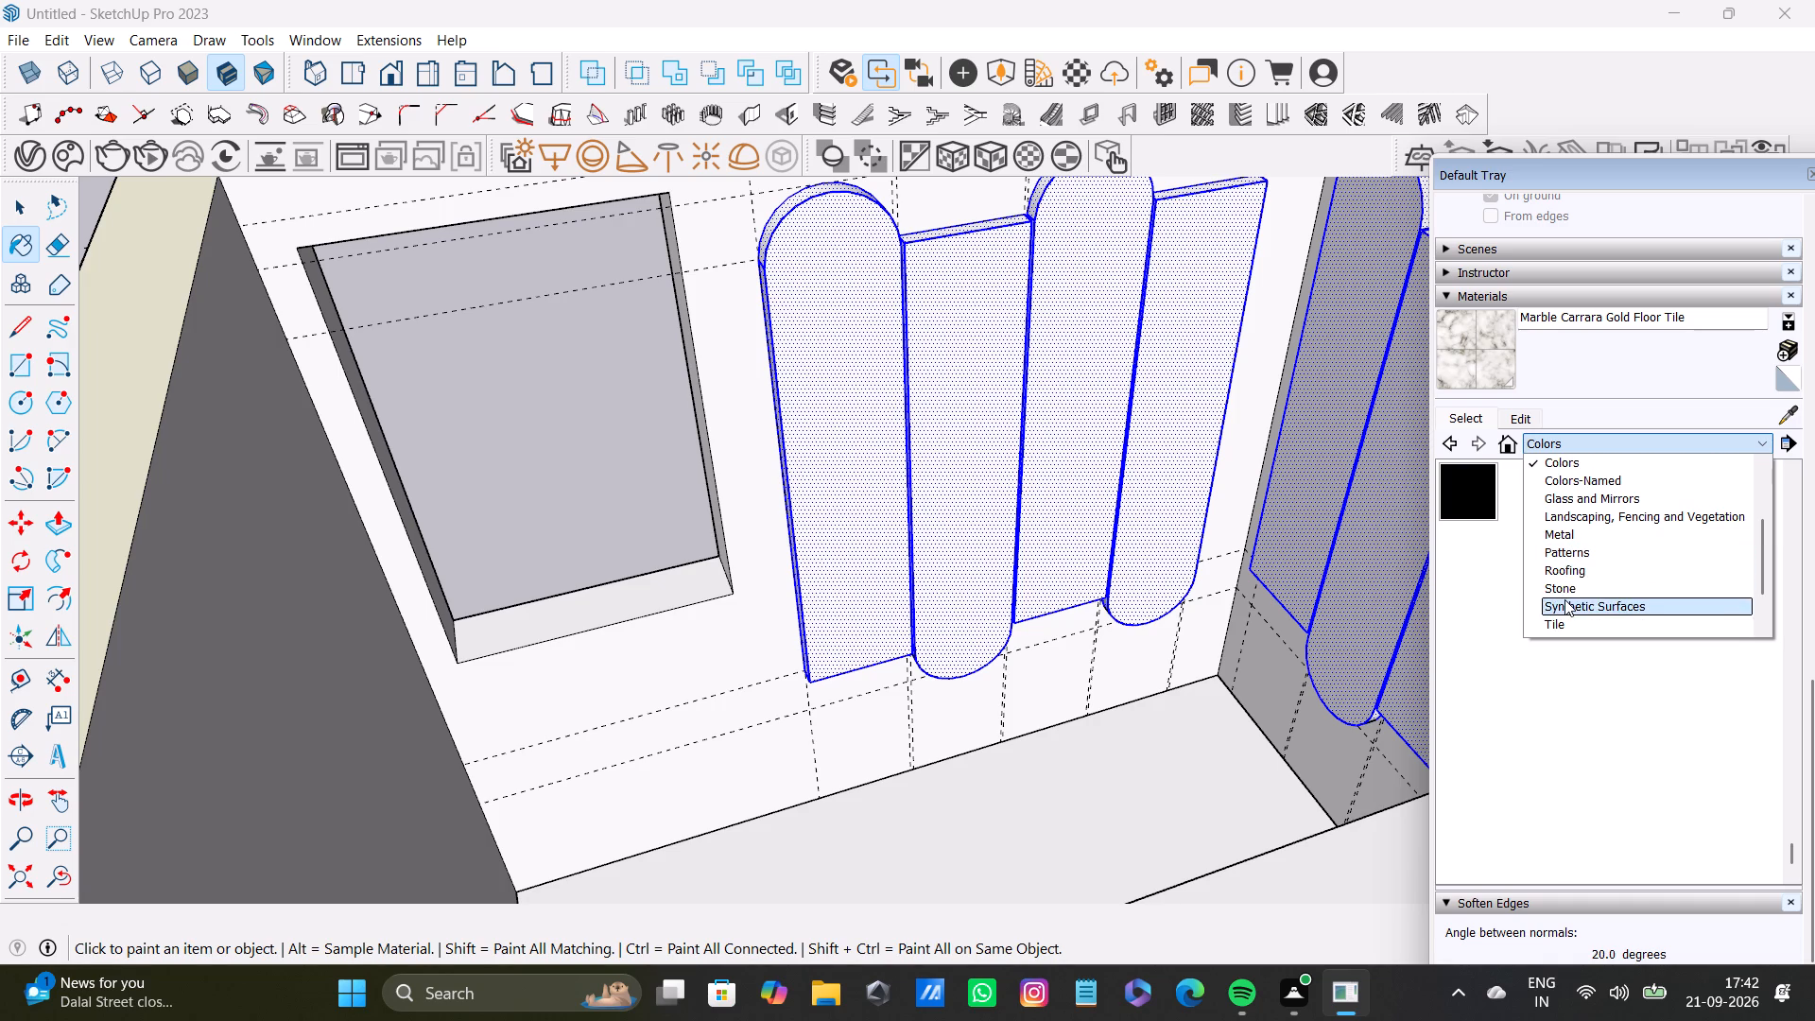
scroll(1564, 583, "up", 1)
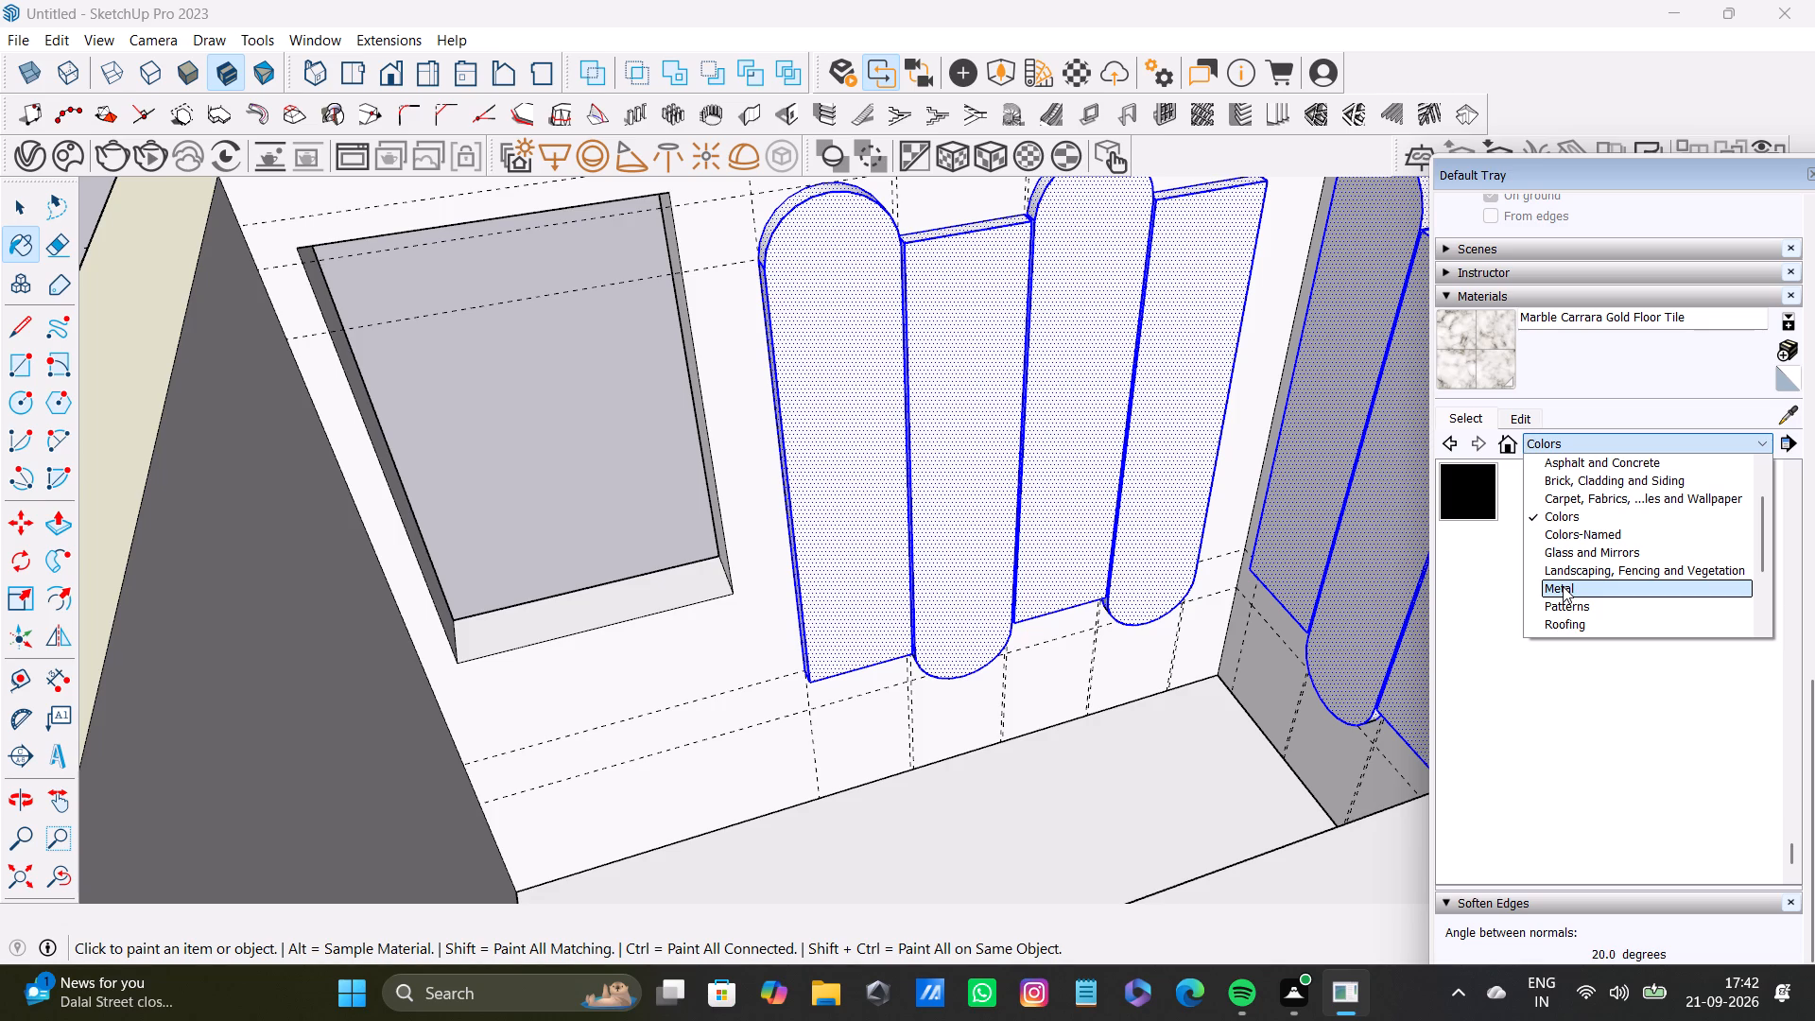
scroll(1593, 578, "down", 2)
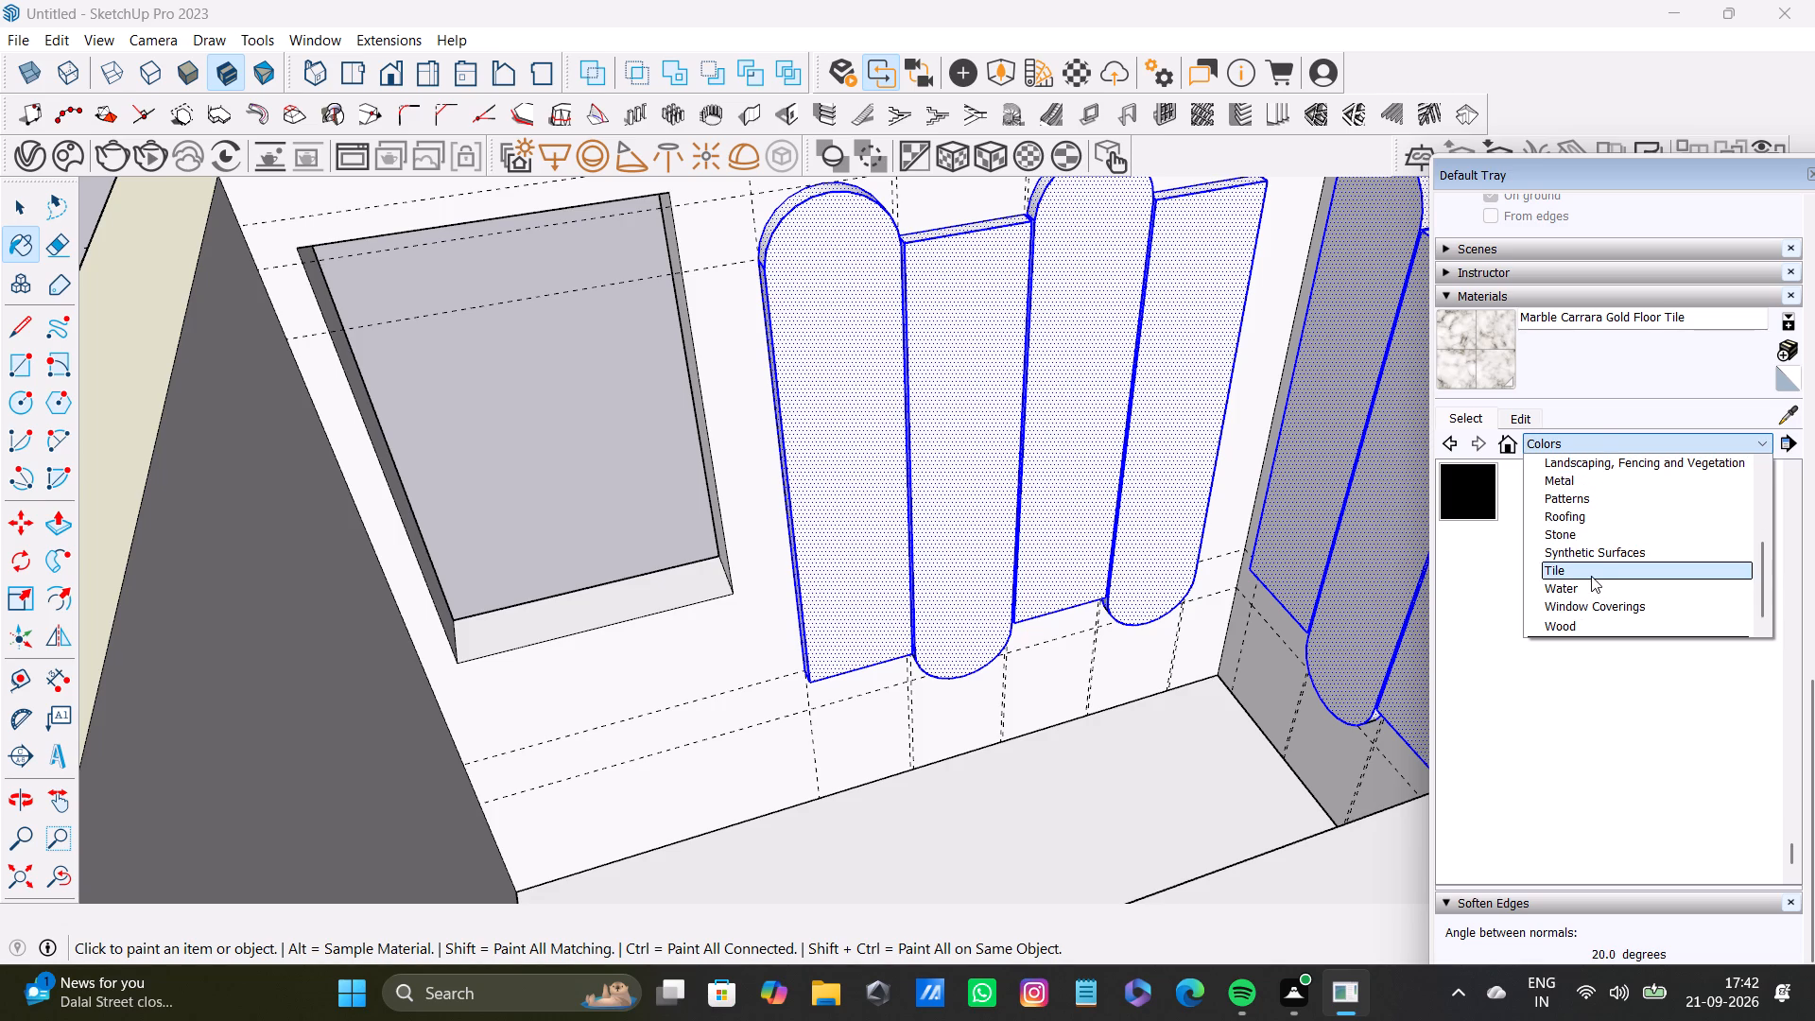
scroll(1584, 562, "up", 1)
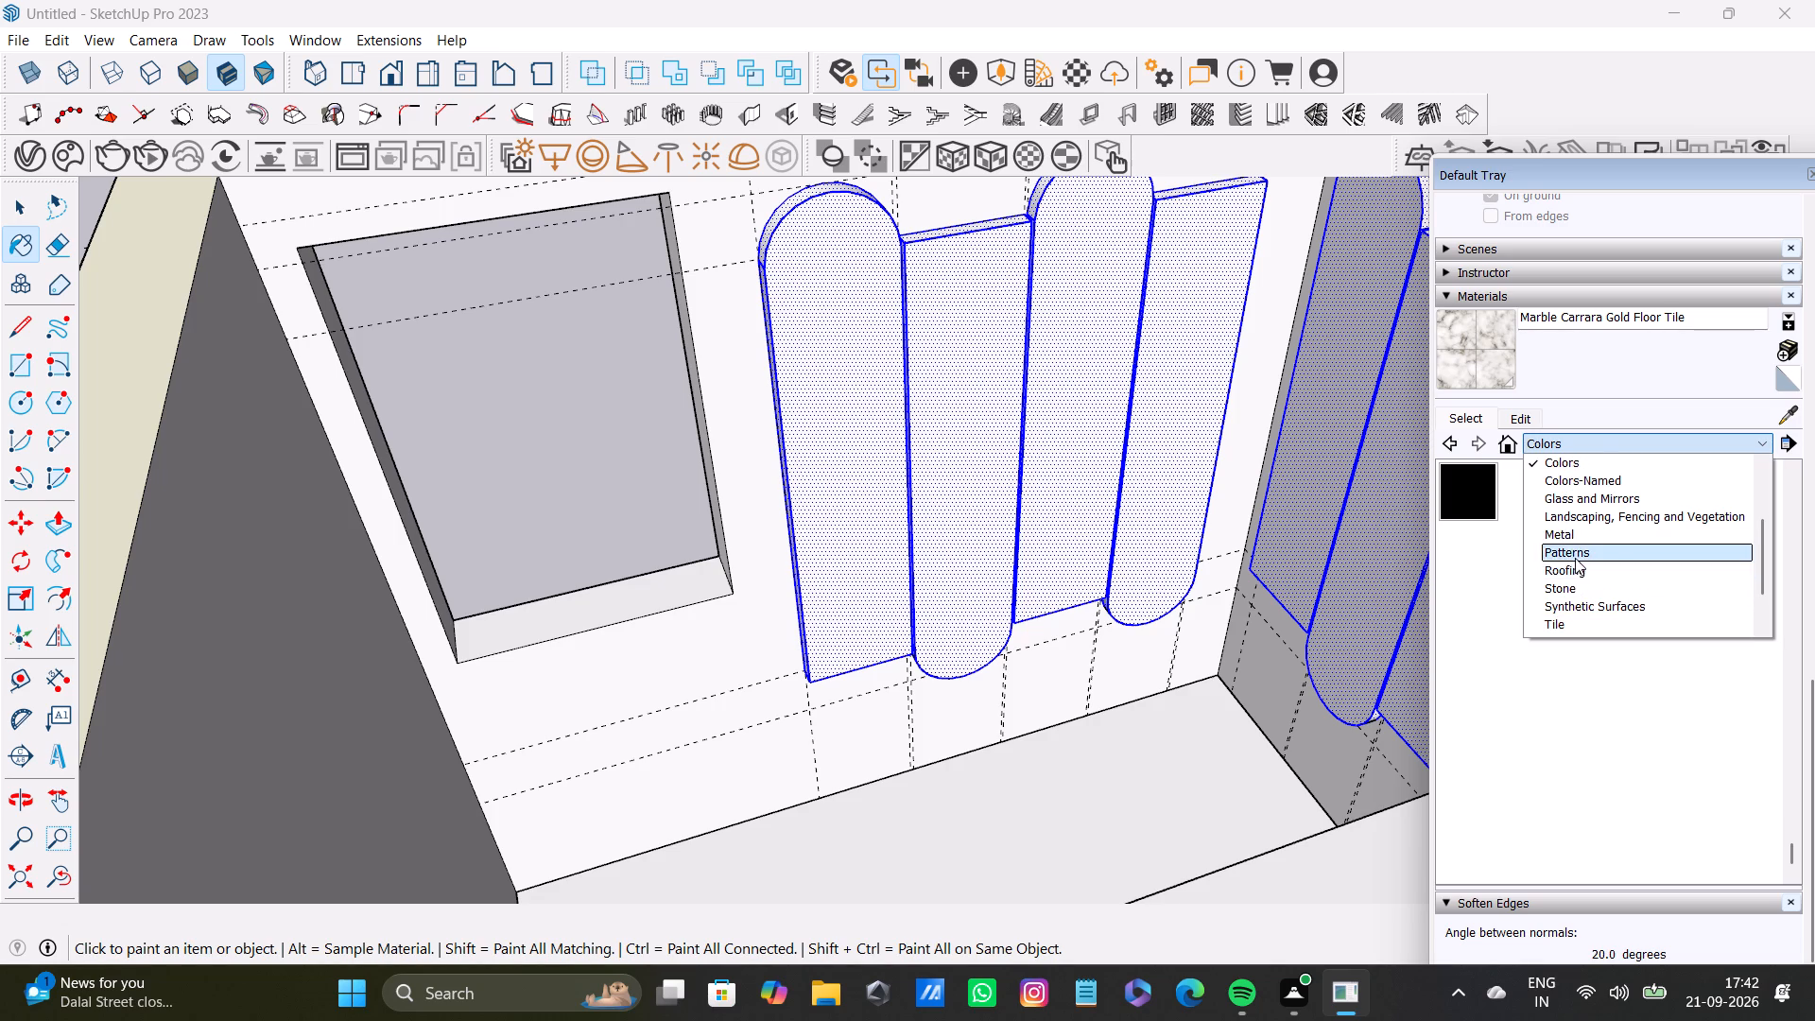
Switch the material collection to Patterns and look through its swatches.
left_click(1575, 557)
scroll(1573, 617, "down", 3)
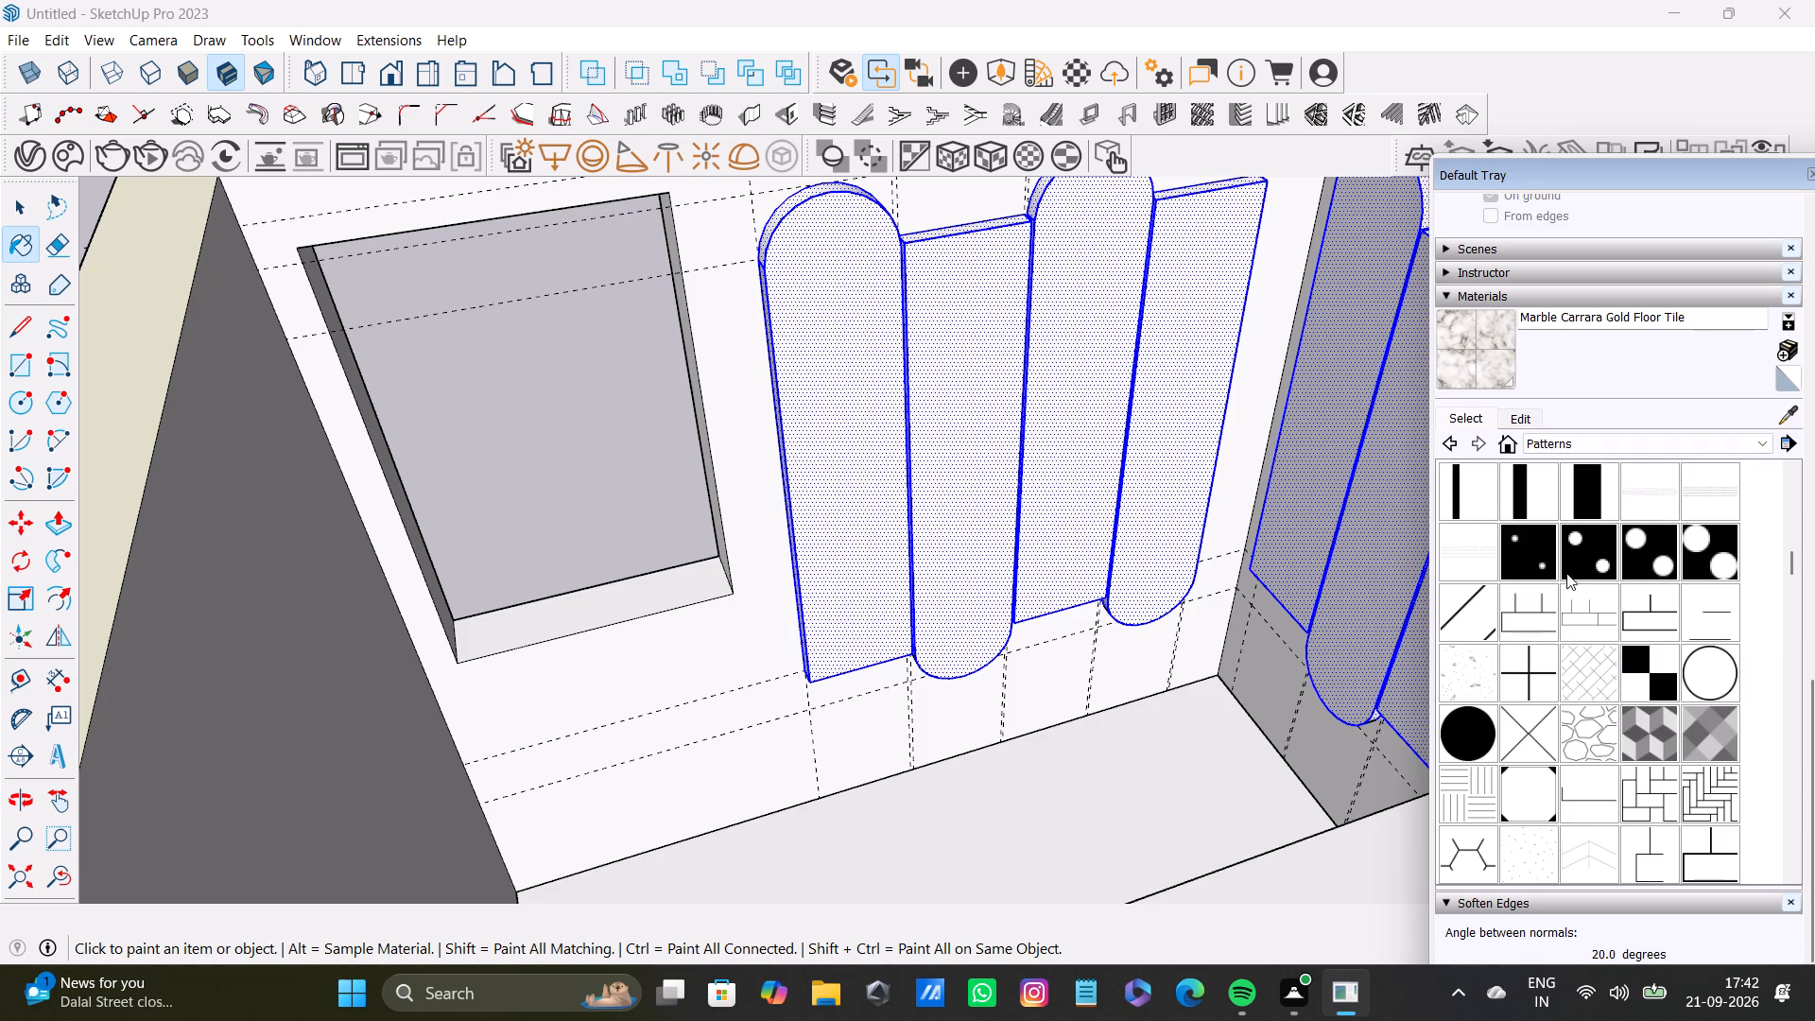
Paint the selected raised panels on both walls with Wallpaper Thin Brown Stripes from the Carpet, Fabrics, Leathers, Textiles and Wallpaper collection.
left_click(1577, 439)
scroll(1587, 524, "down", 4)
scroll(1571, 592, "up", 1)
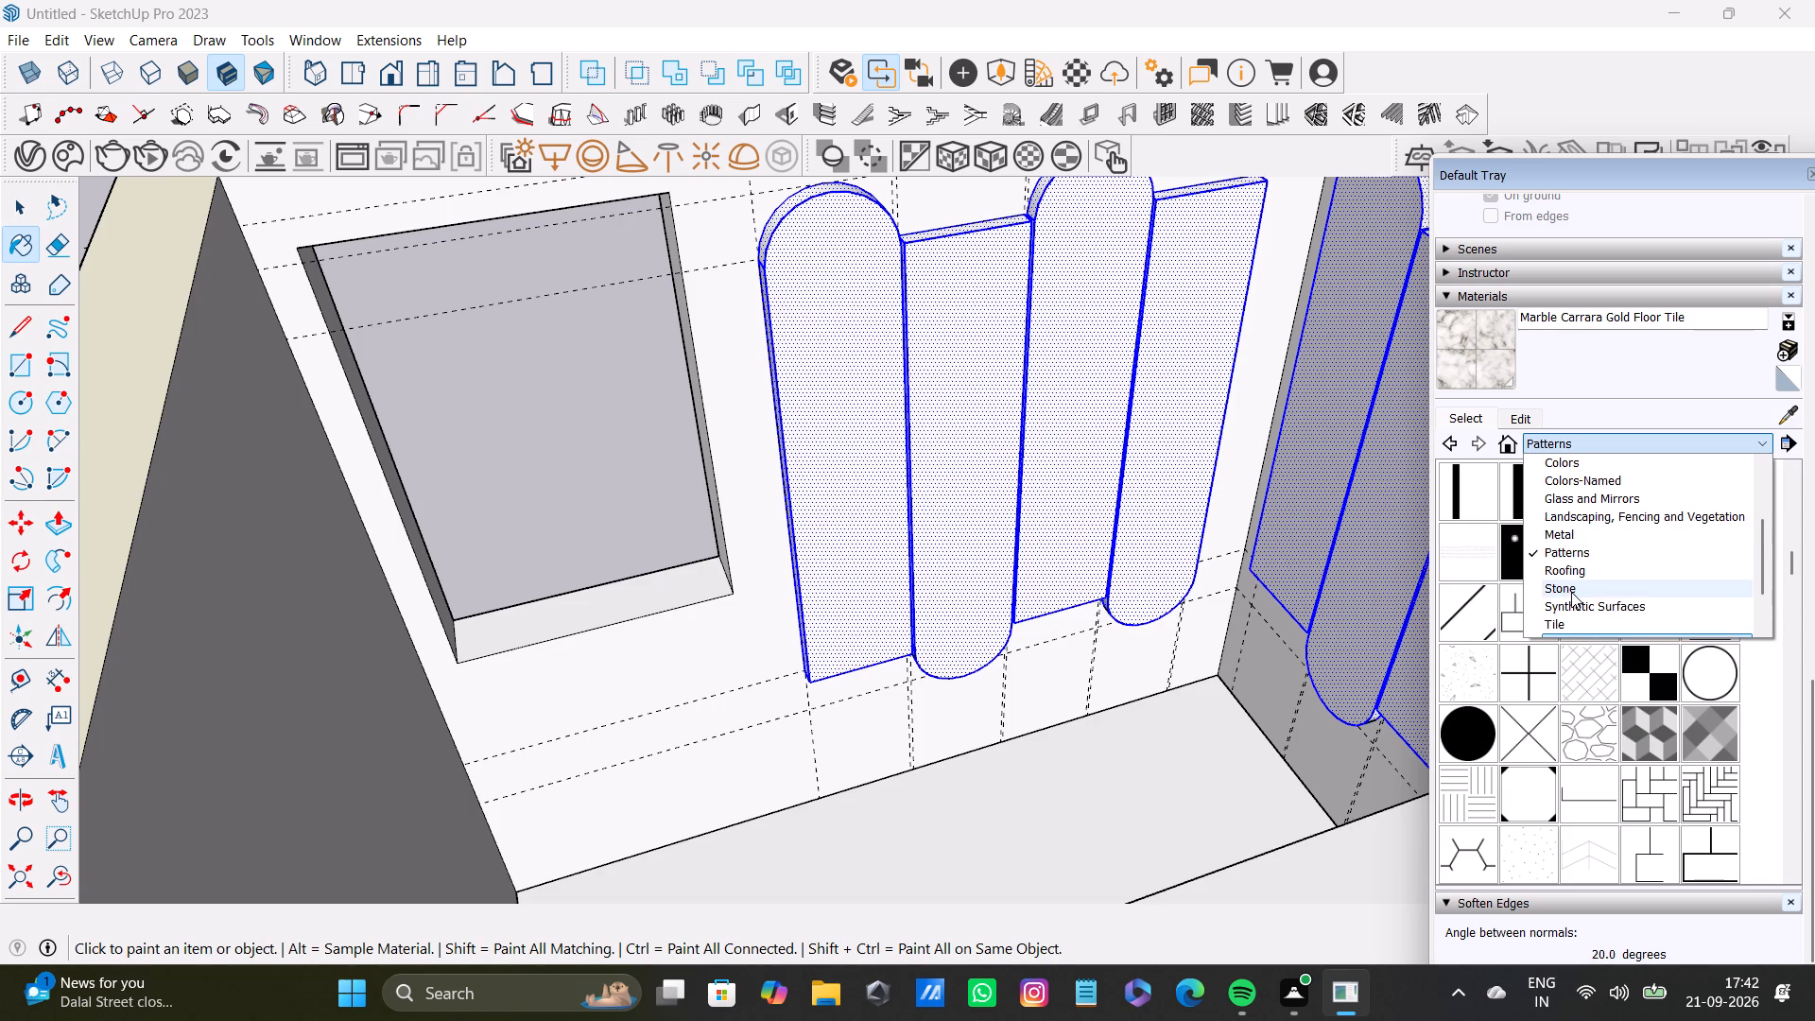
scroll(1571, 592, "up", 1)
left_click(1588, 500)
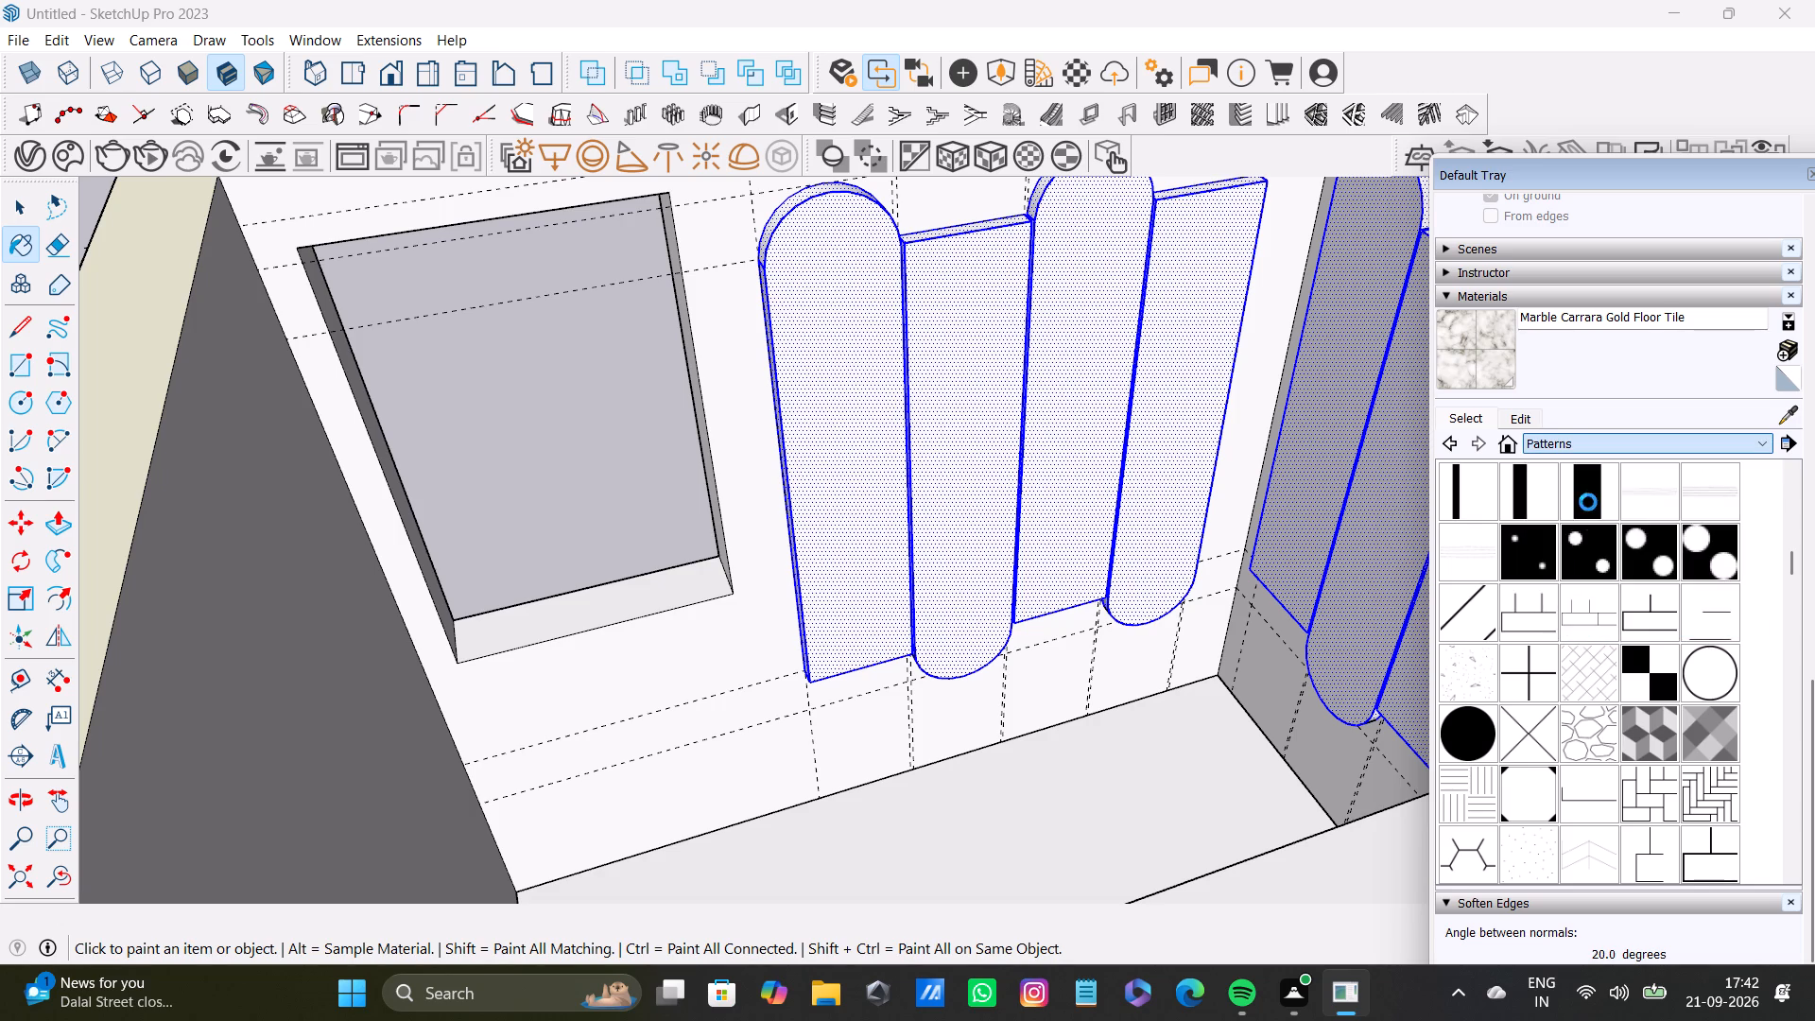
scroll(1590, 583, "down", 3)
scroll(1537, 711, "up", 3)
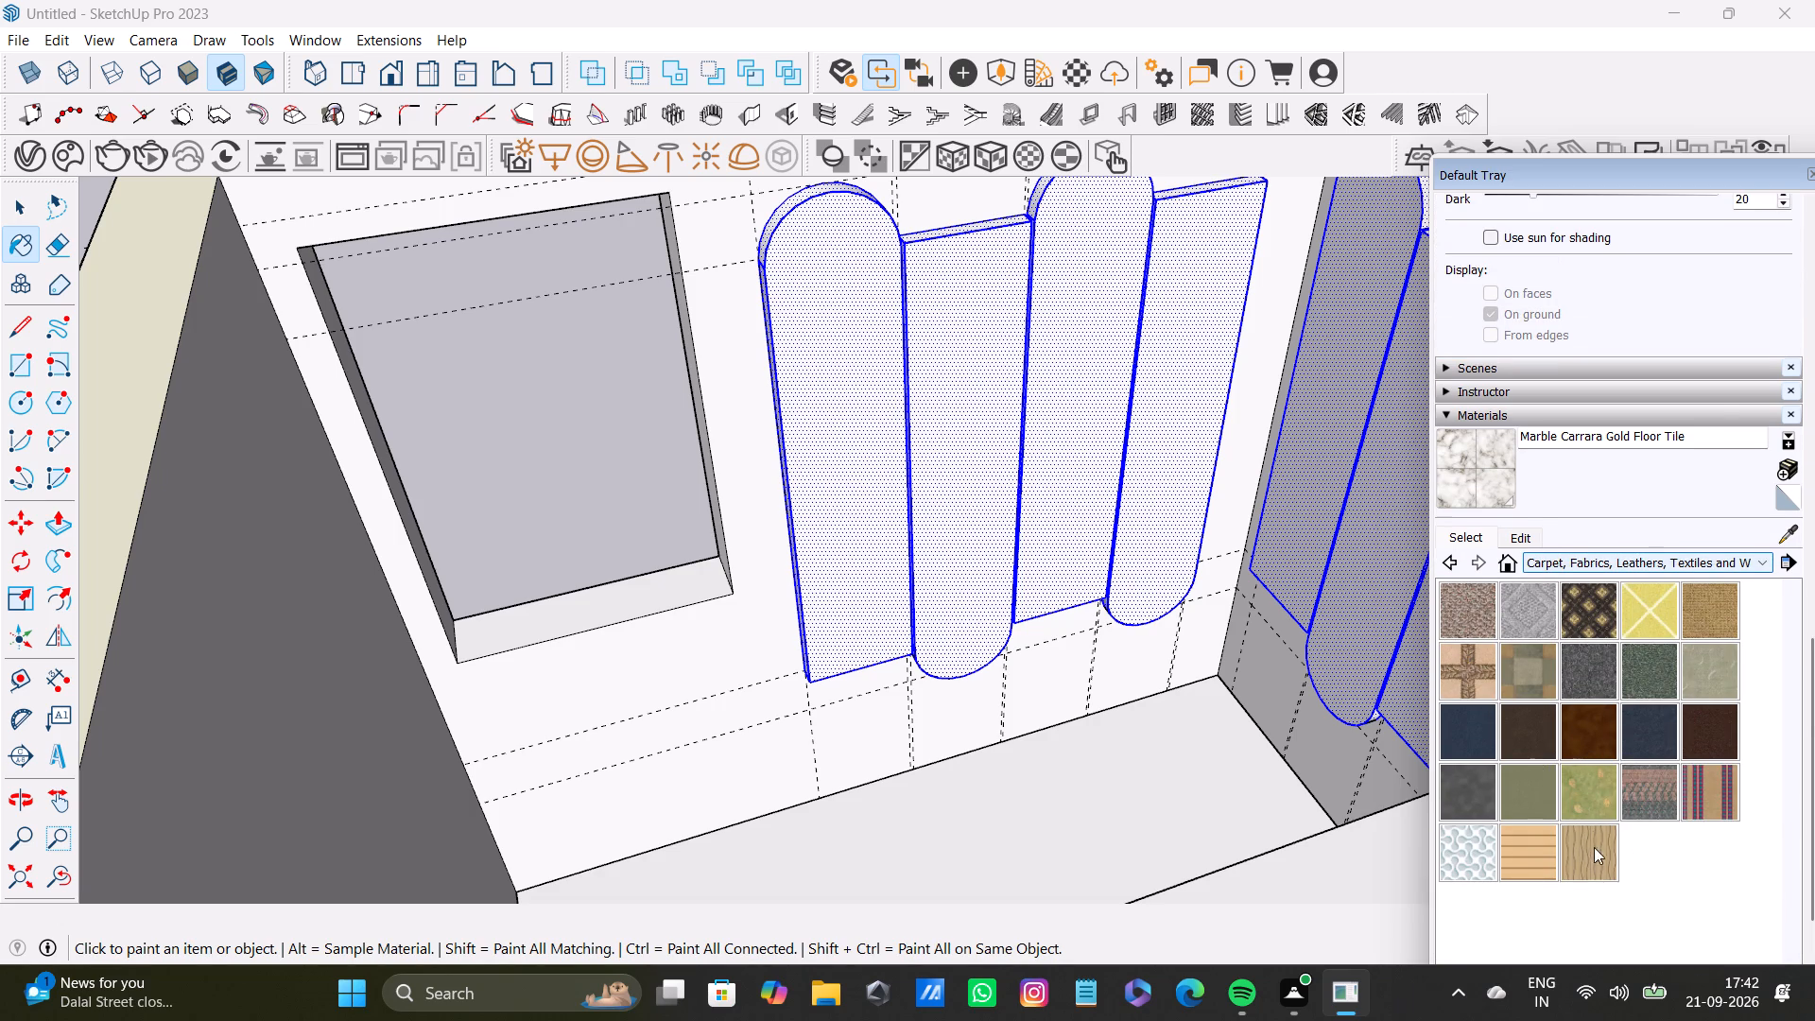
left_click(1584, 865)
left_click(883, 548)
scroll(970, 551, "down", 3)
middle_click_drag(973, 551, 978, 549)
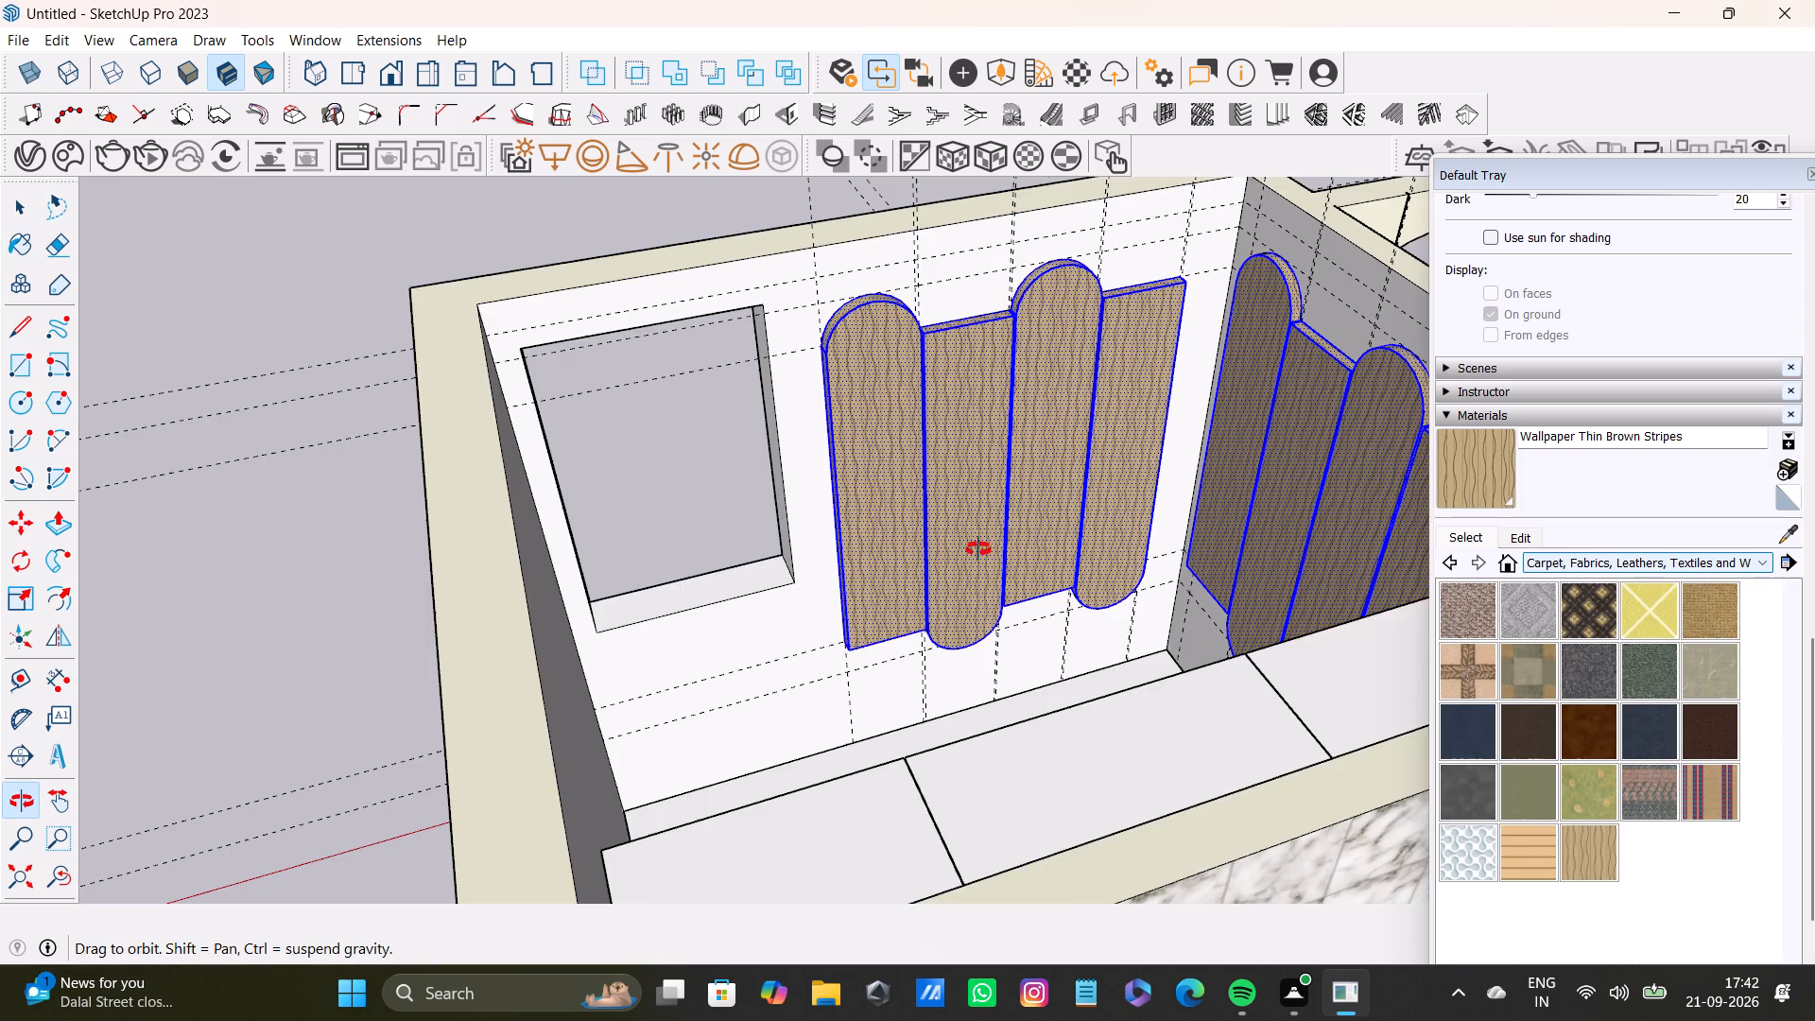
middle_click_drag(978, 549, 1002, 677)
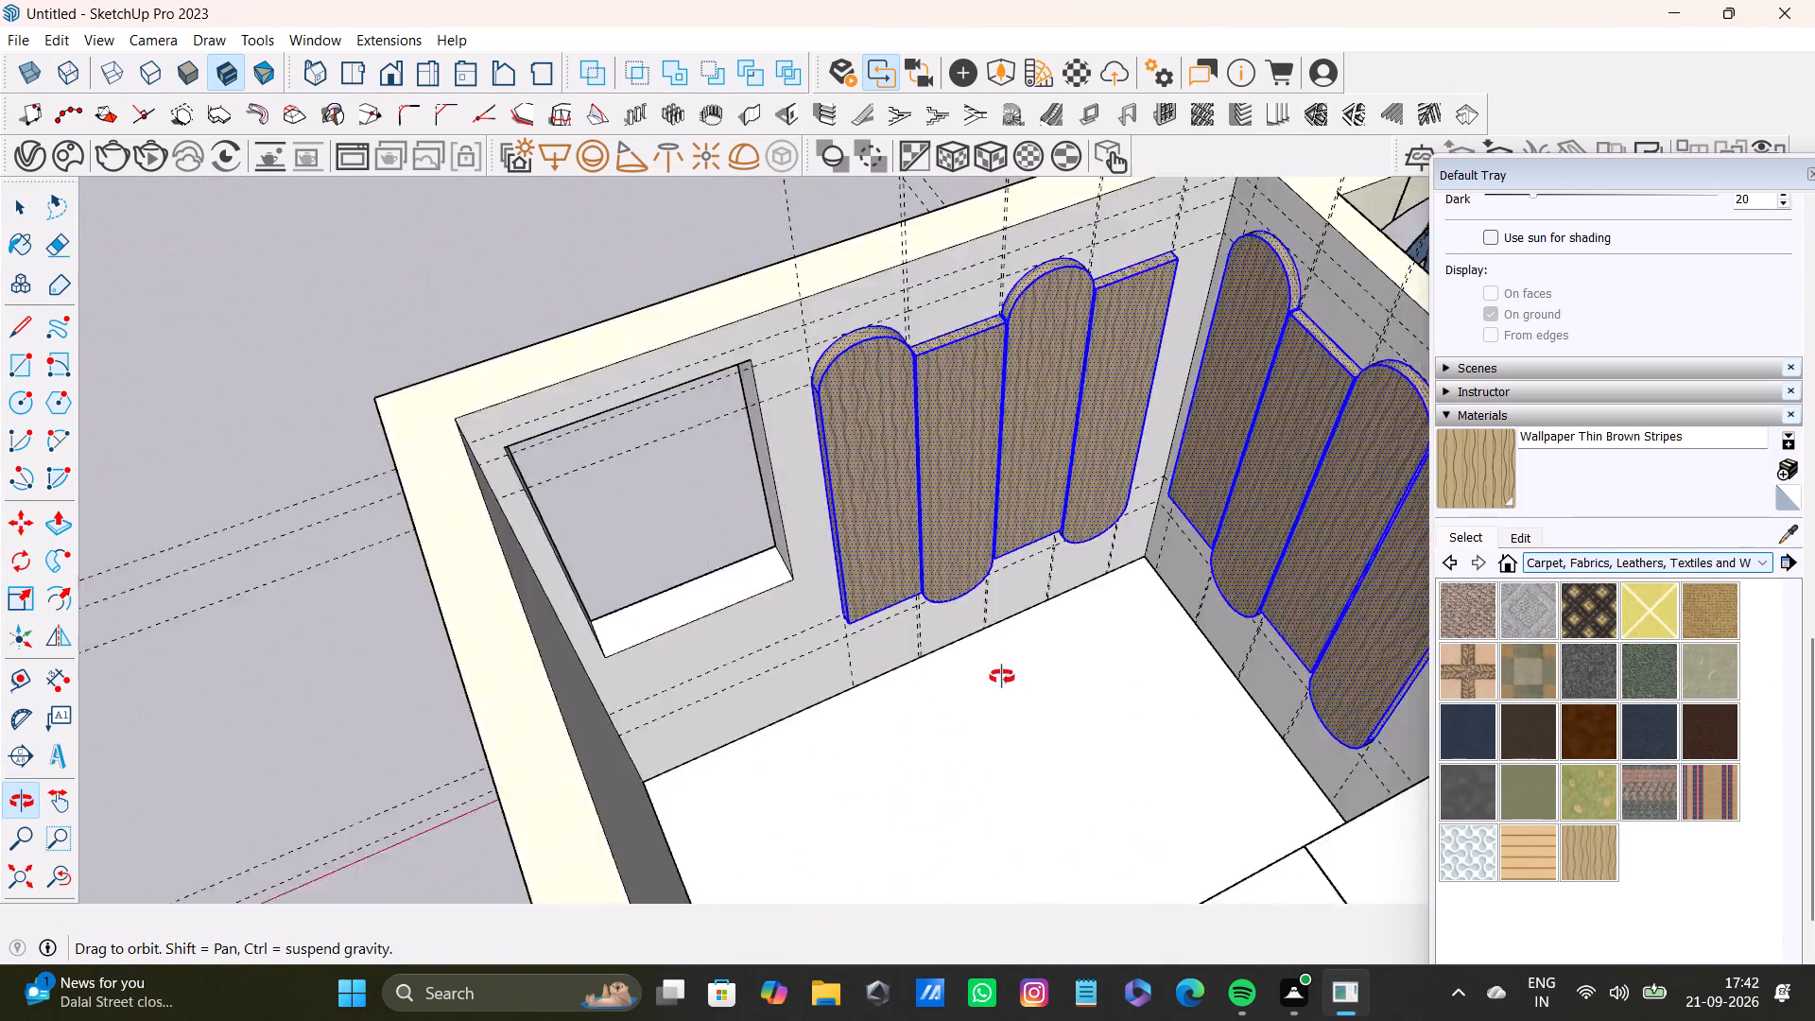
Deselect the raised panels and examine their wallpaper finish, edges and gaps up close.
middle_click_drag(1002, 677, 720, 665)
key("space")
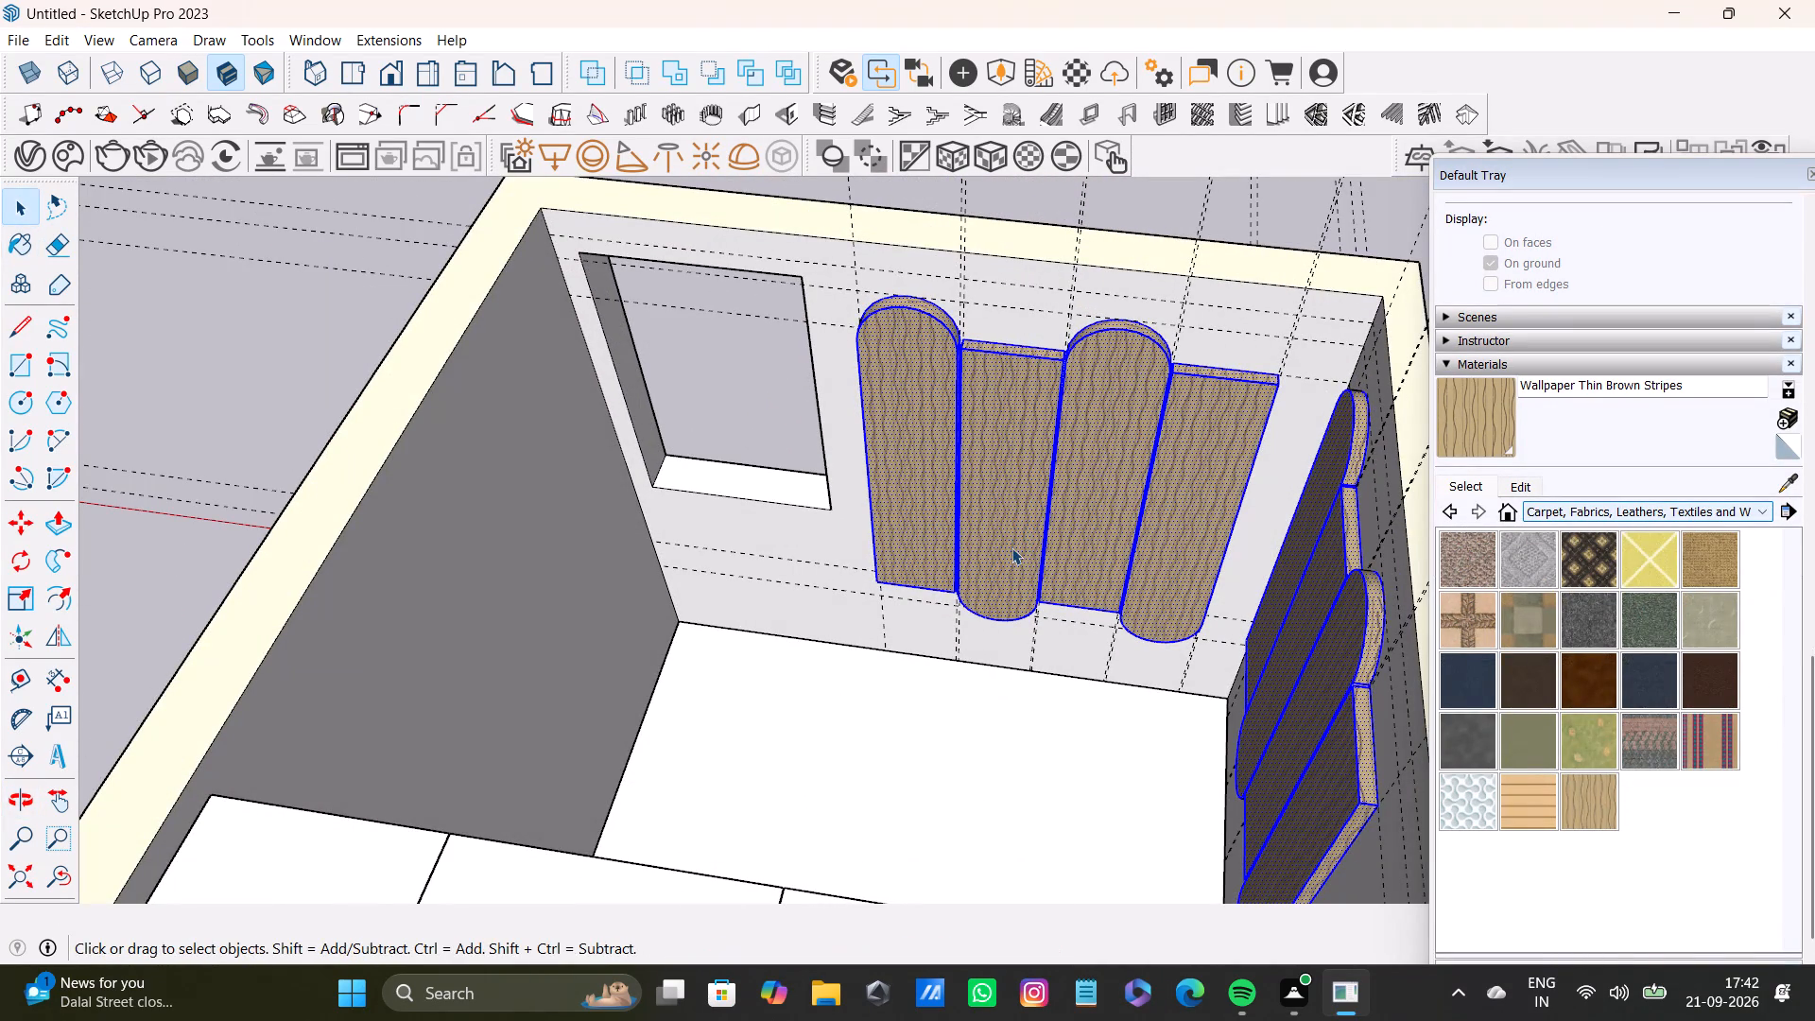
left_click(361, 255)
scroll(795, 401, "up", 3)
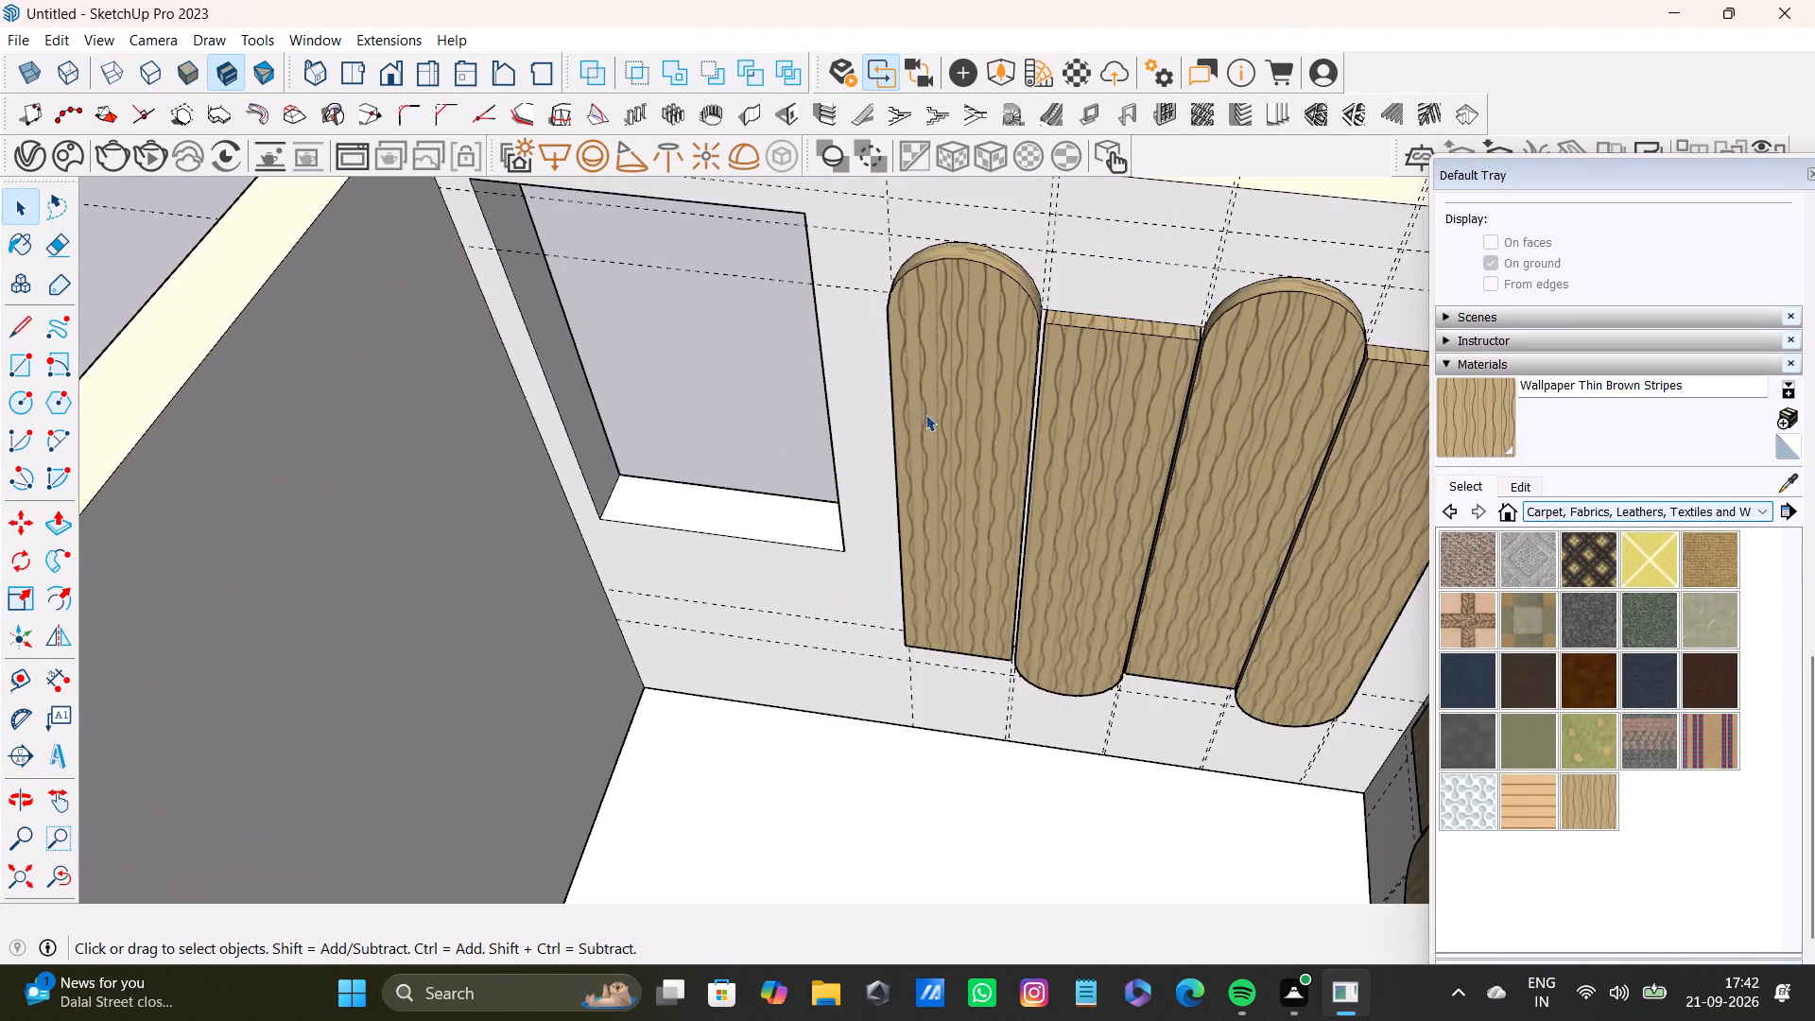
middle_click_drag(929, 411, 837, 275)
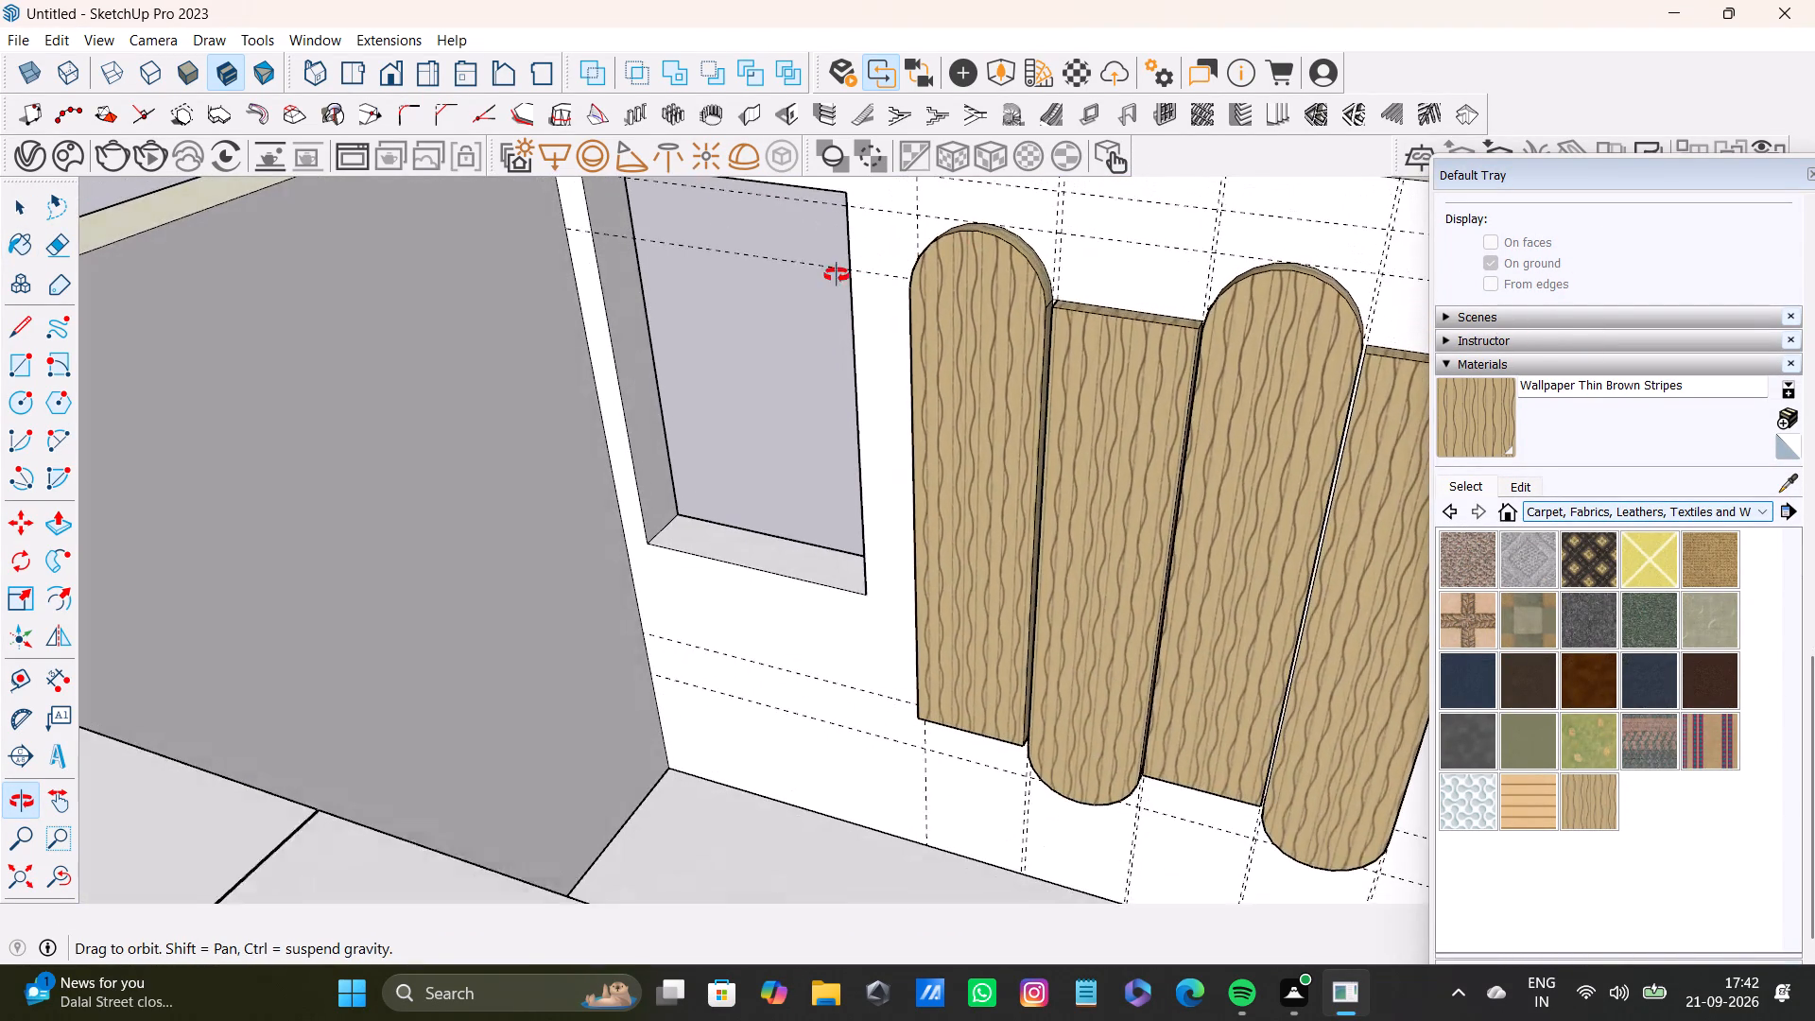
middle_click_drag(837, 275, 833, 284)
middle_click_drag(1026, 428, 1211, 472)
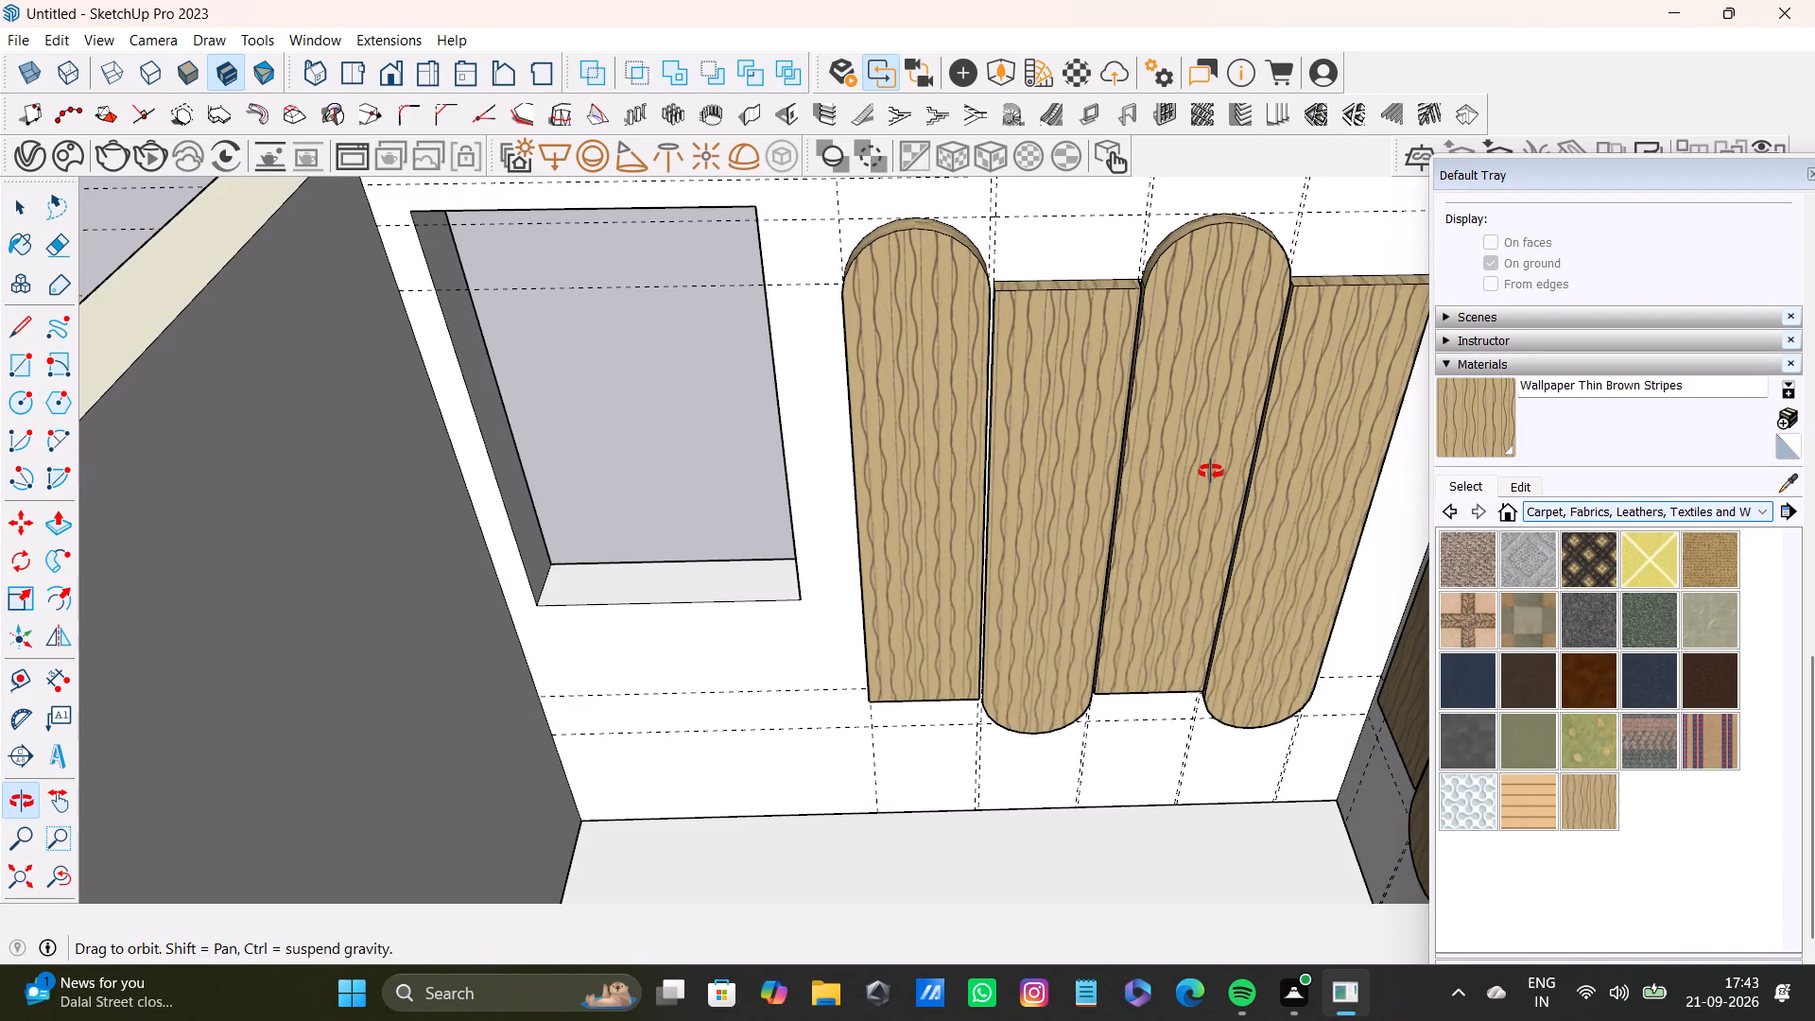
middle_click_drag(1211, 472, 1199, 461)
scroll(1340, 337, "up", 8)
middle_click_drag(1291, 265, 1188, 251)
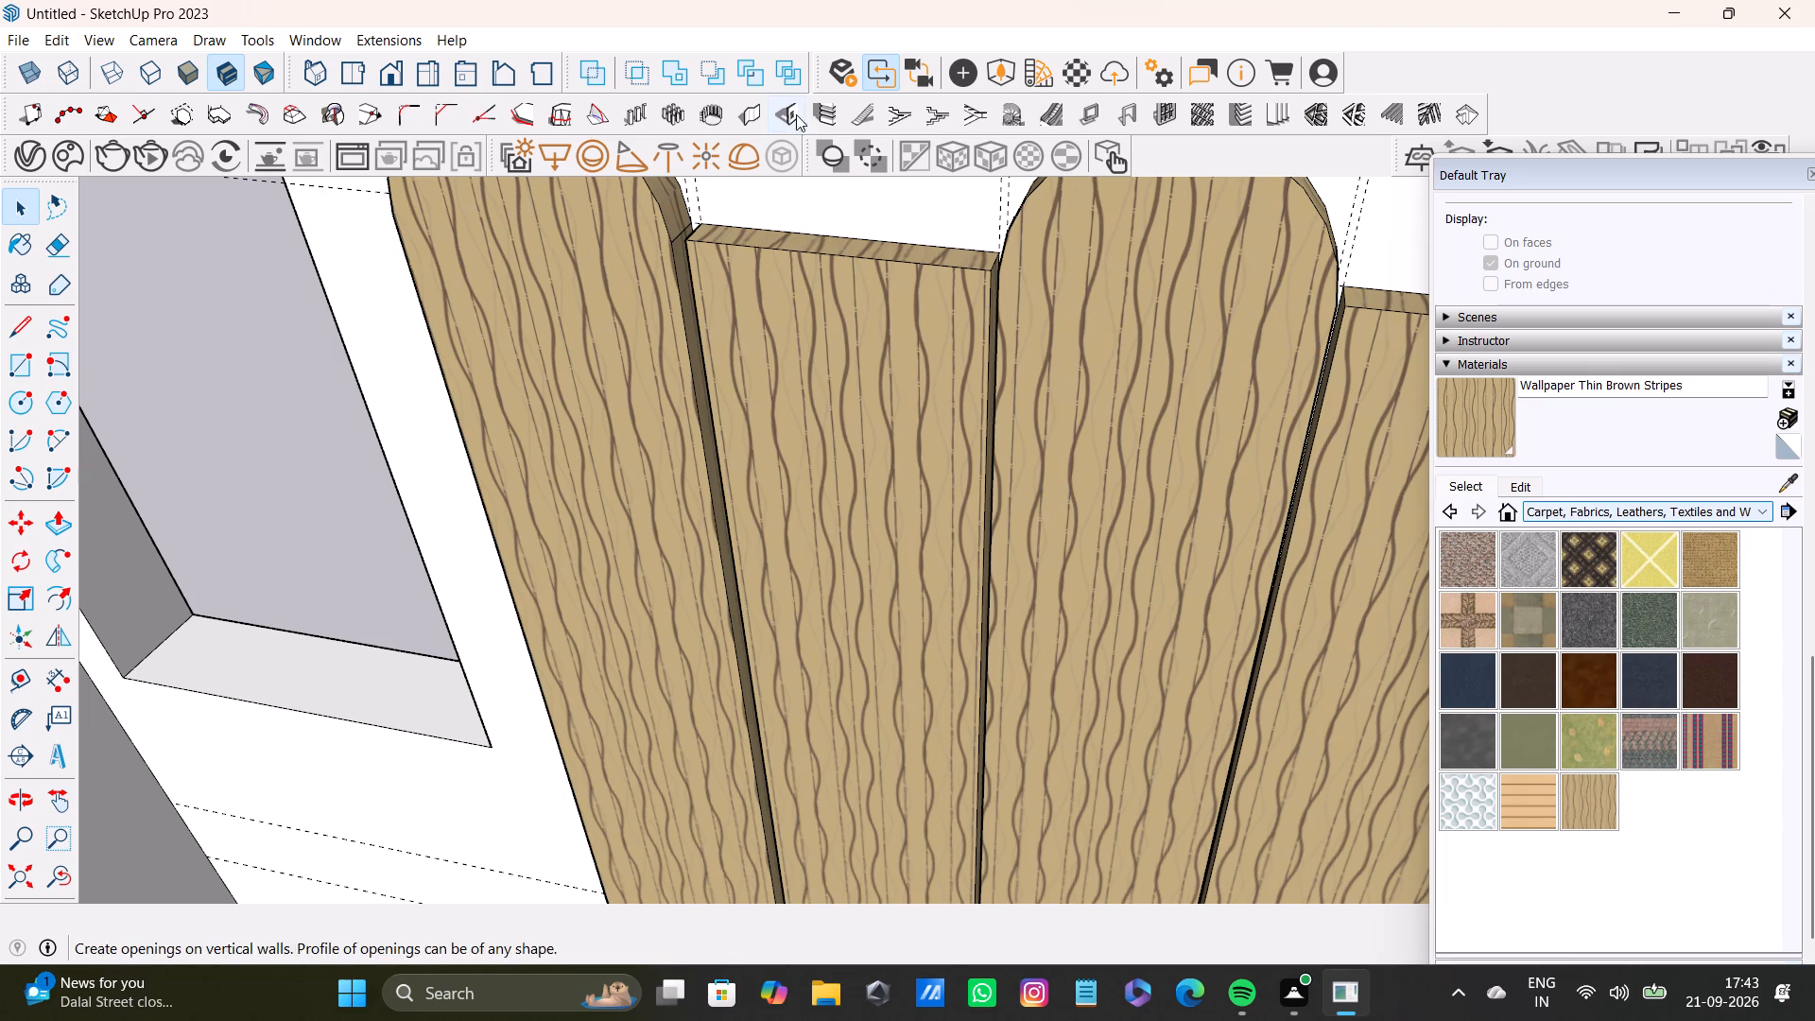
scroll(746, 265, "up", 6)
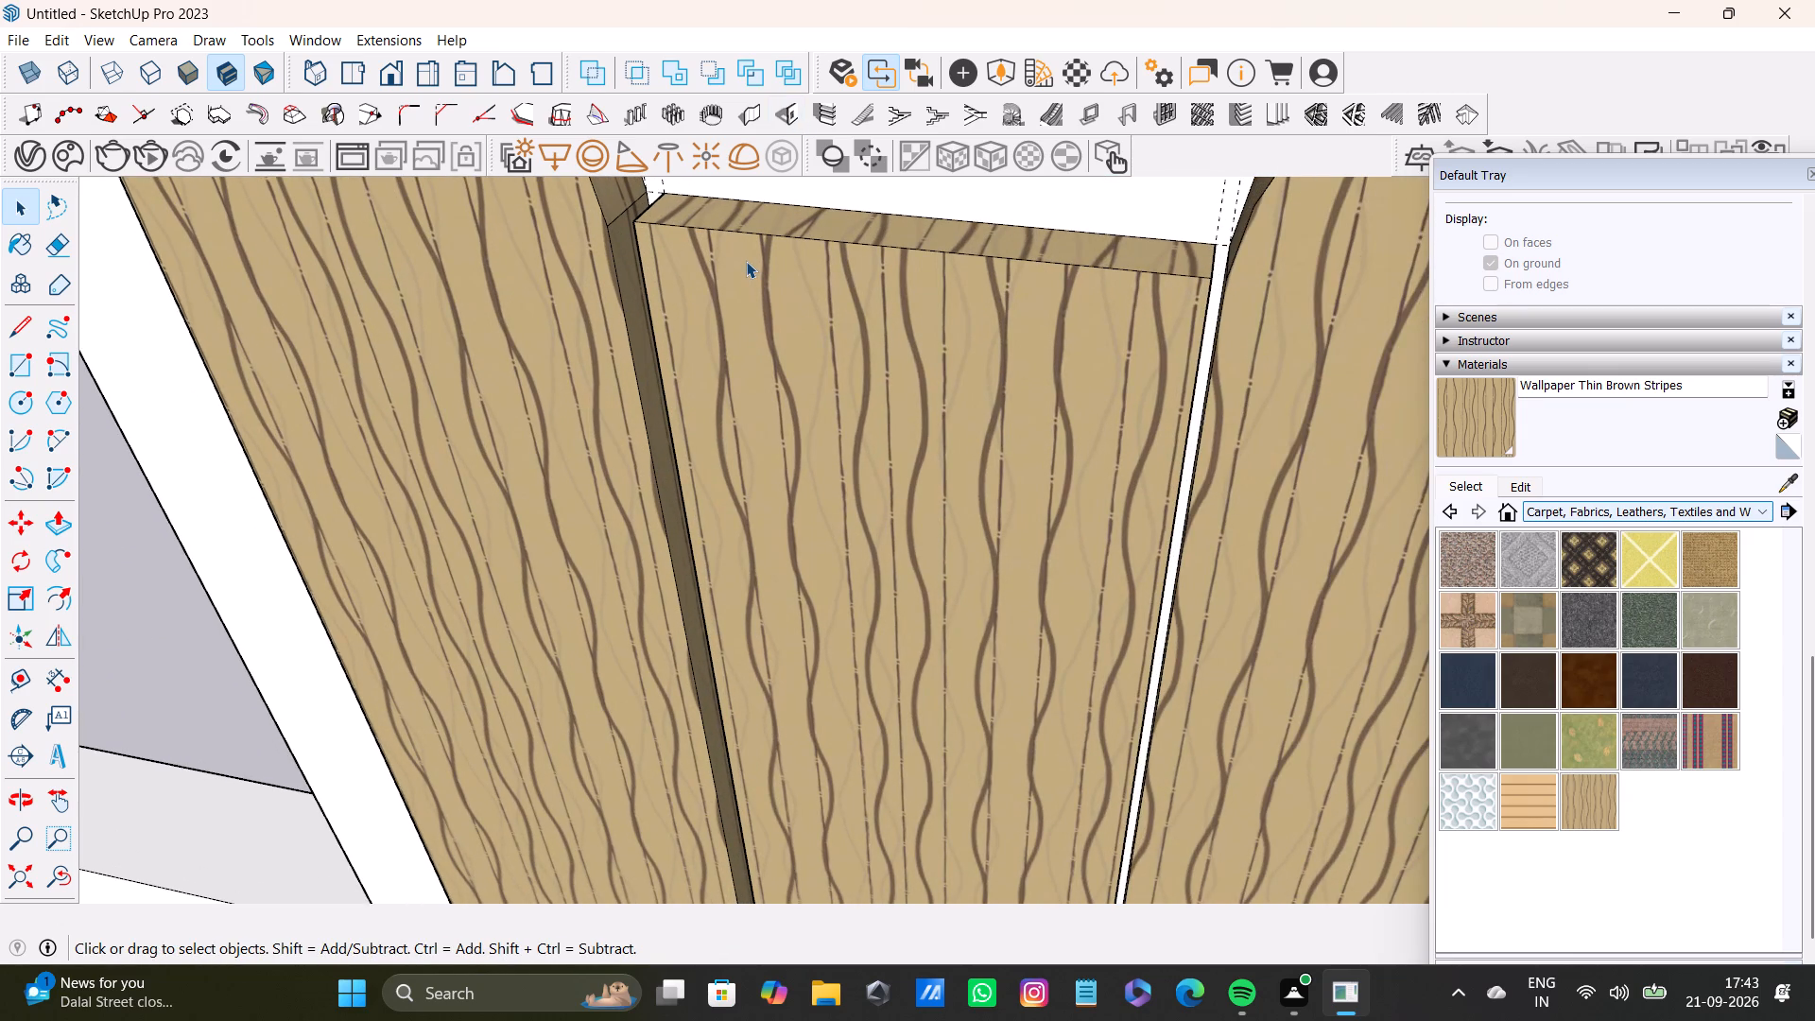
scroll(1029, 380, "down", 5)
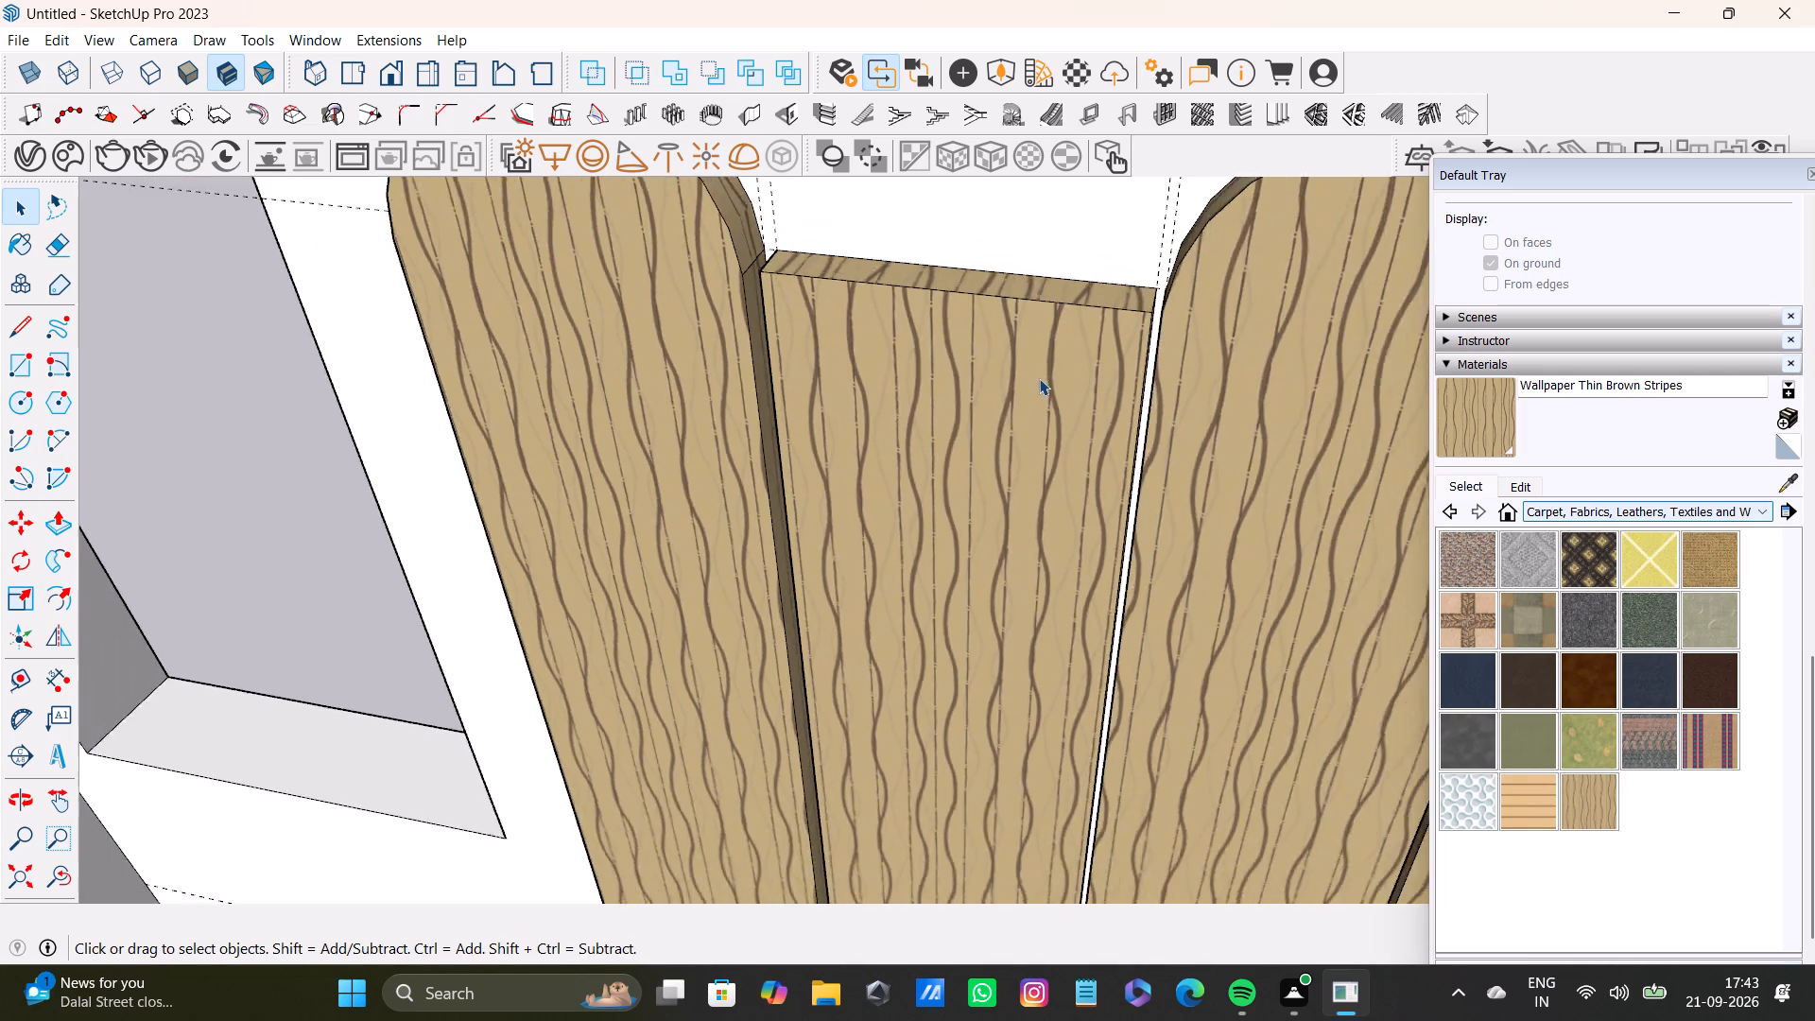
scroll(1039, 378, "down", 7)
Select the wall faces behind the raised panels on both walls and switch the material collection to Colors-Named.
left_click(1010, 266)
scroll(994, 287, "down", 8)
middle_click_drag(977, 345, 1292, 360)
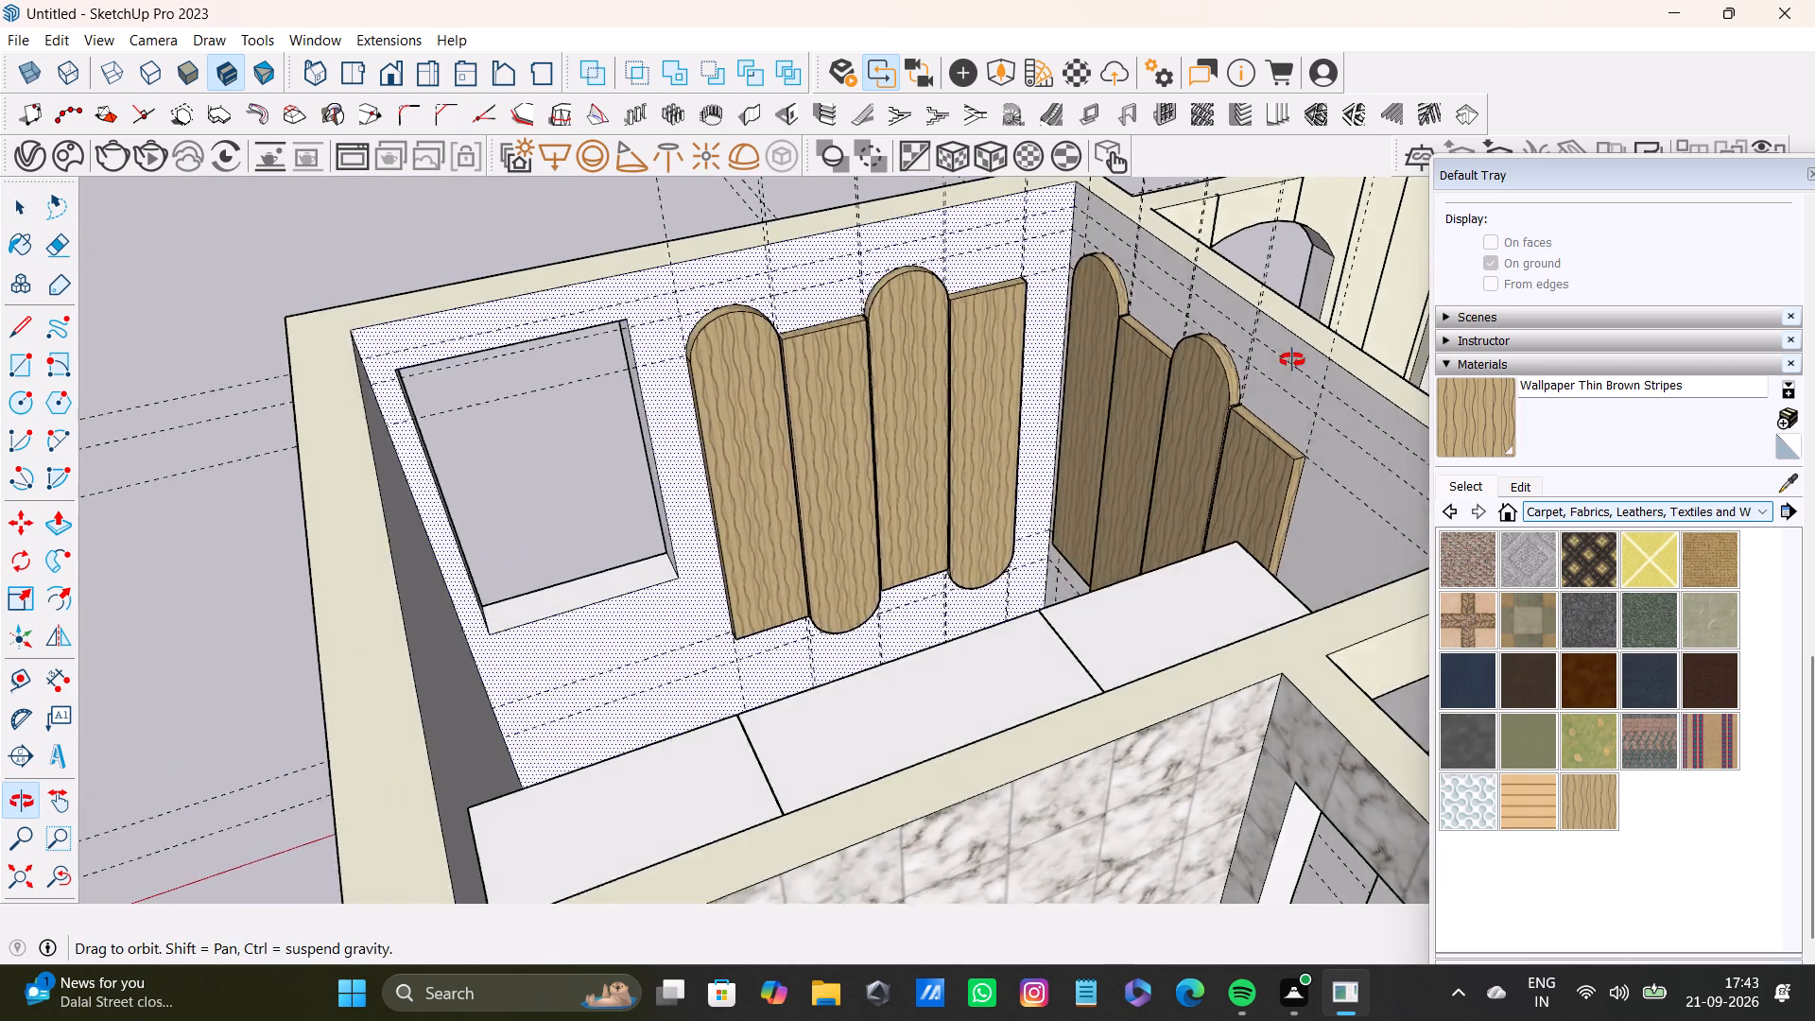
middle_click_drag(1292, 360, 1294, 360)
scroll(1294, 360, "down", 1)
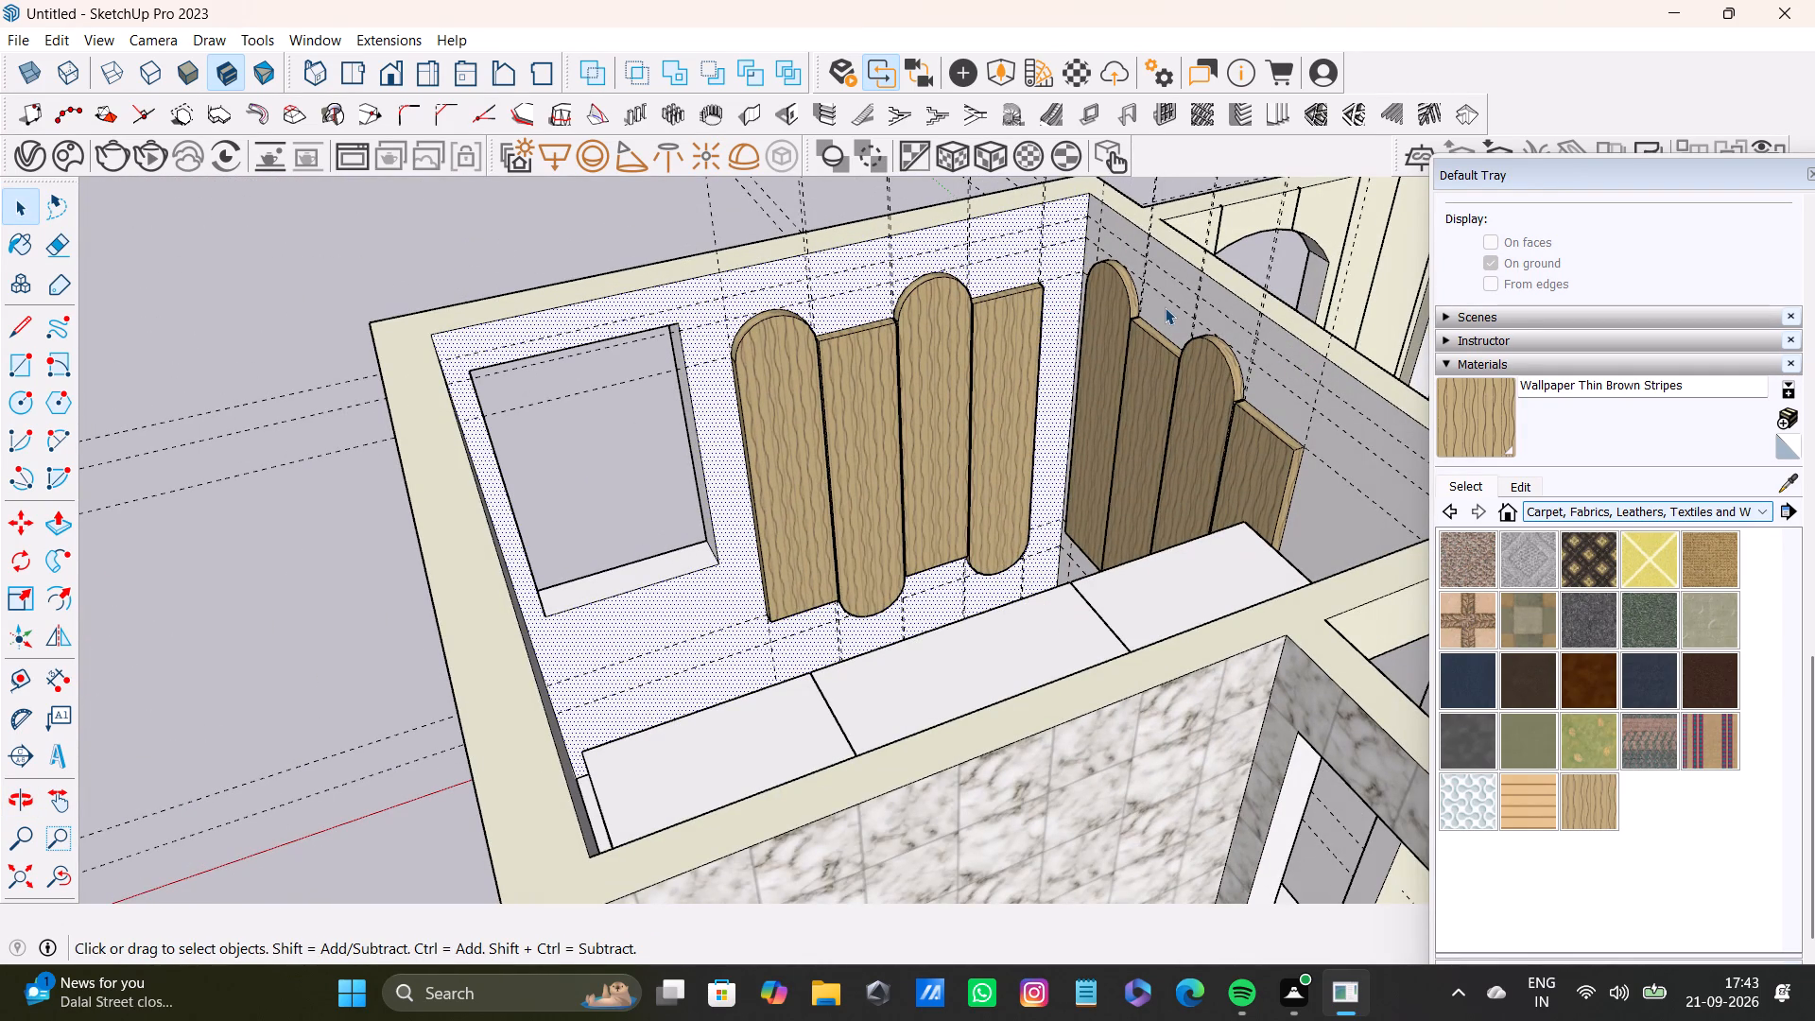
left_click(1322, 509, "shift")
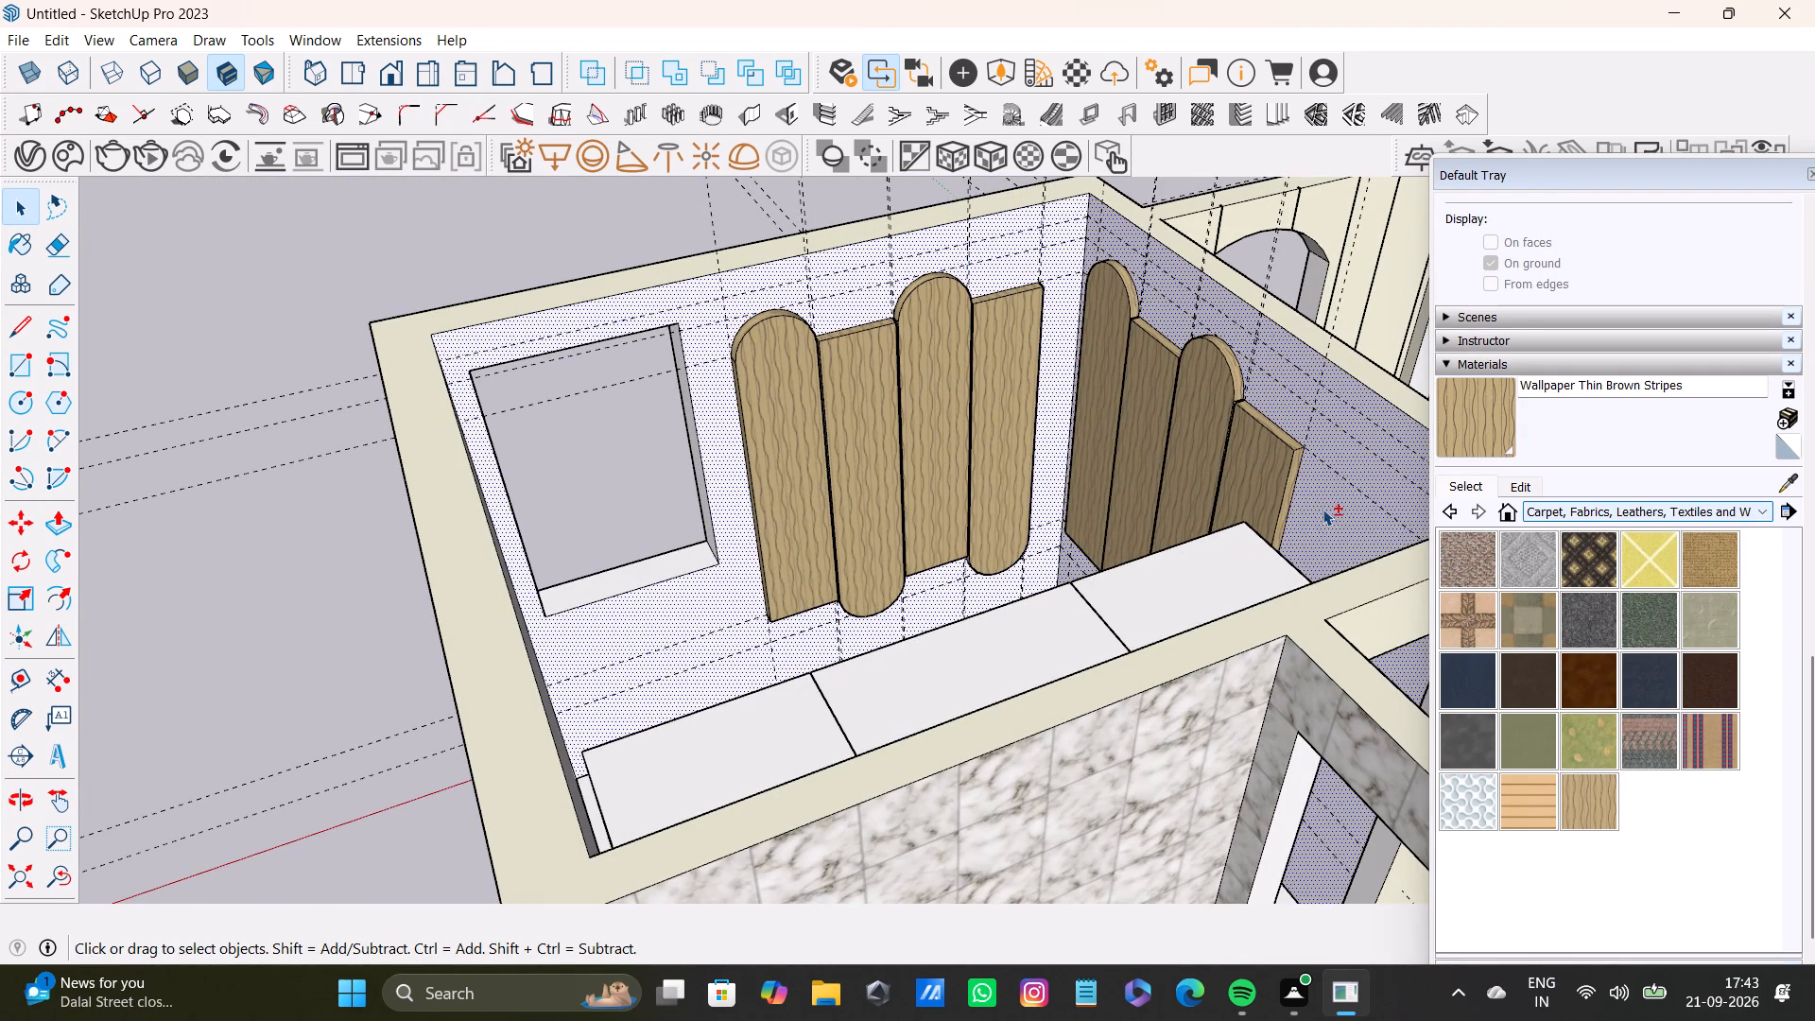
scroll(671, 470, "up", 4, "shift")
middle_click_drag(1036, 595, 873, 663)
scroll(1098, 577, "down", 4)
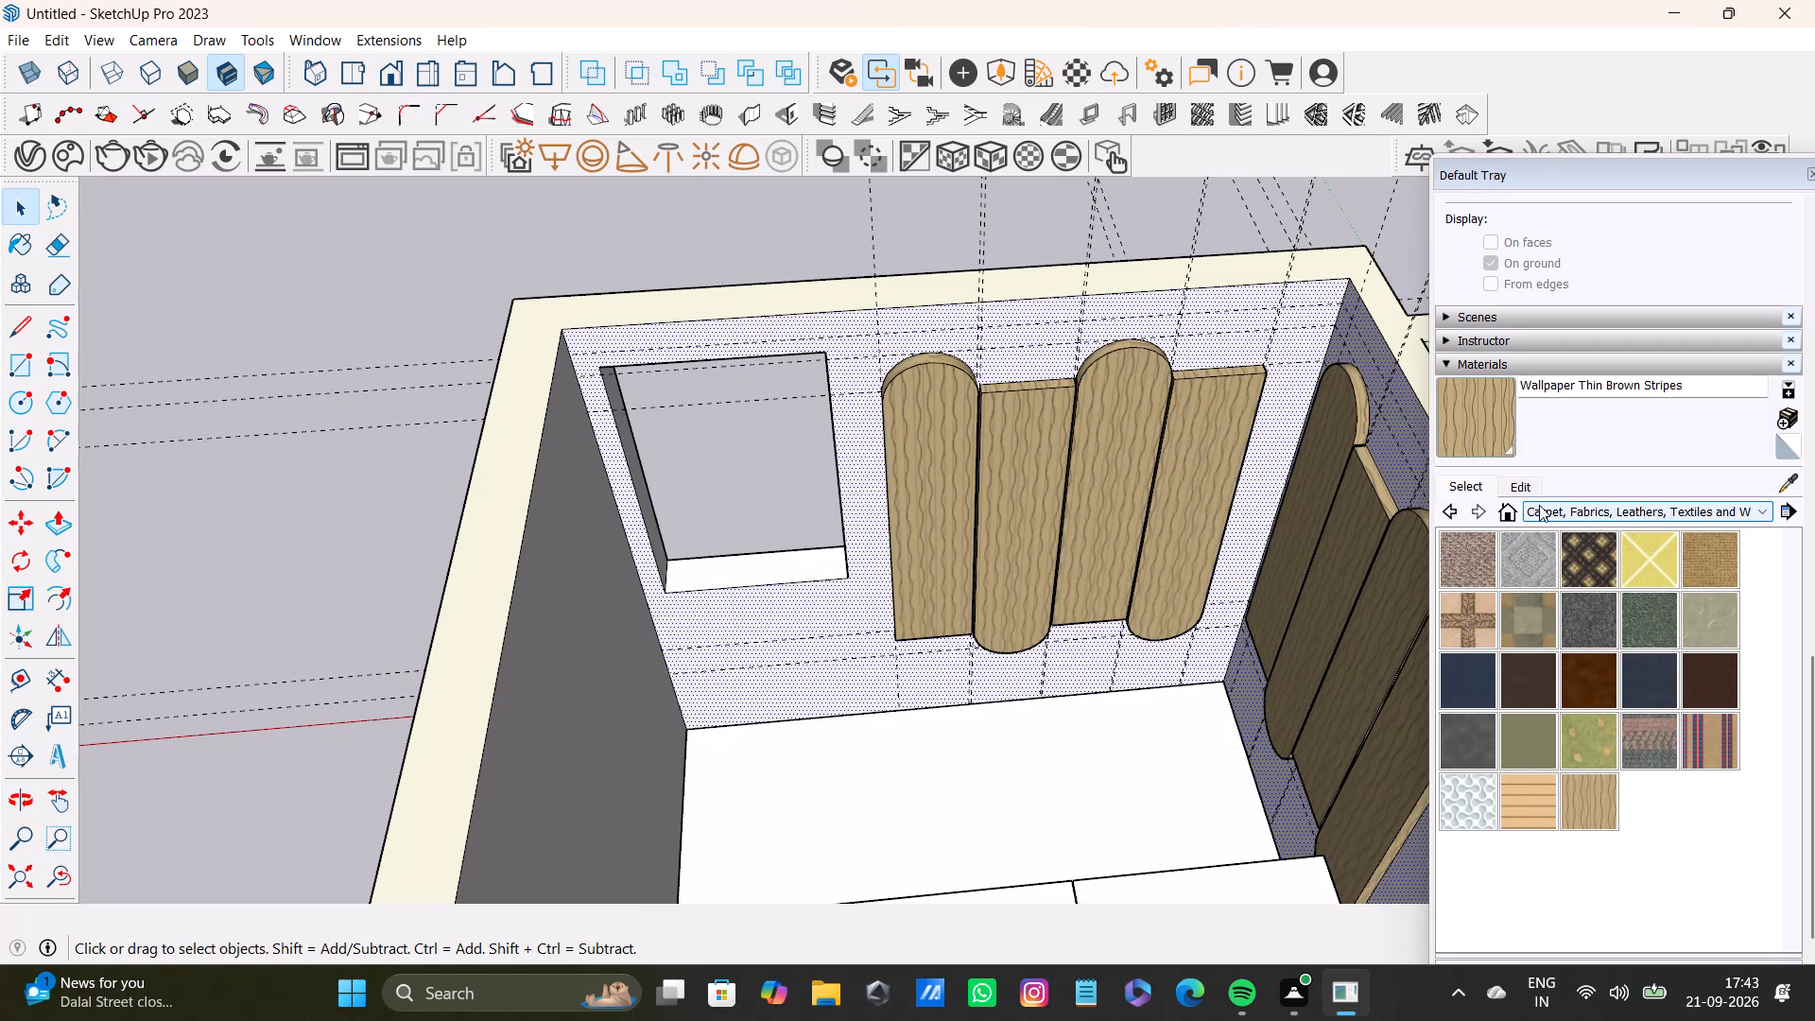
left_click(1581, 515, "shift")
left_click(1572, 603, "shift")
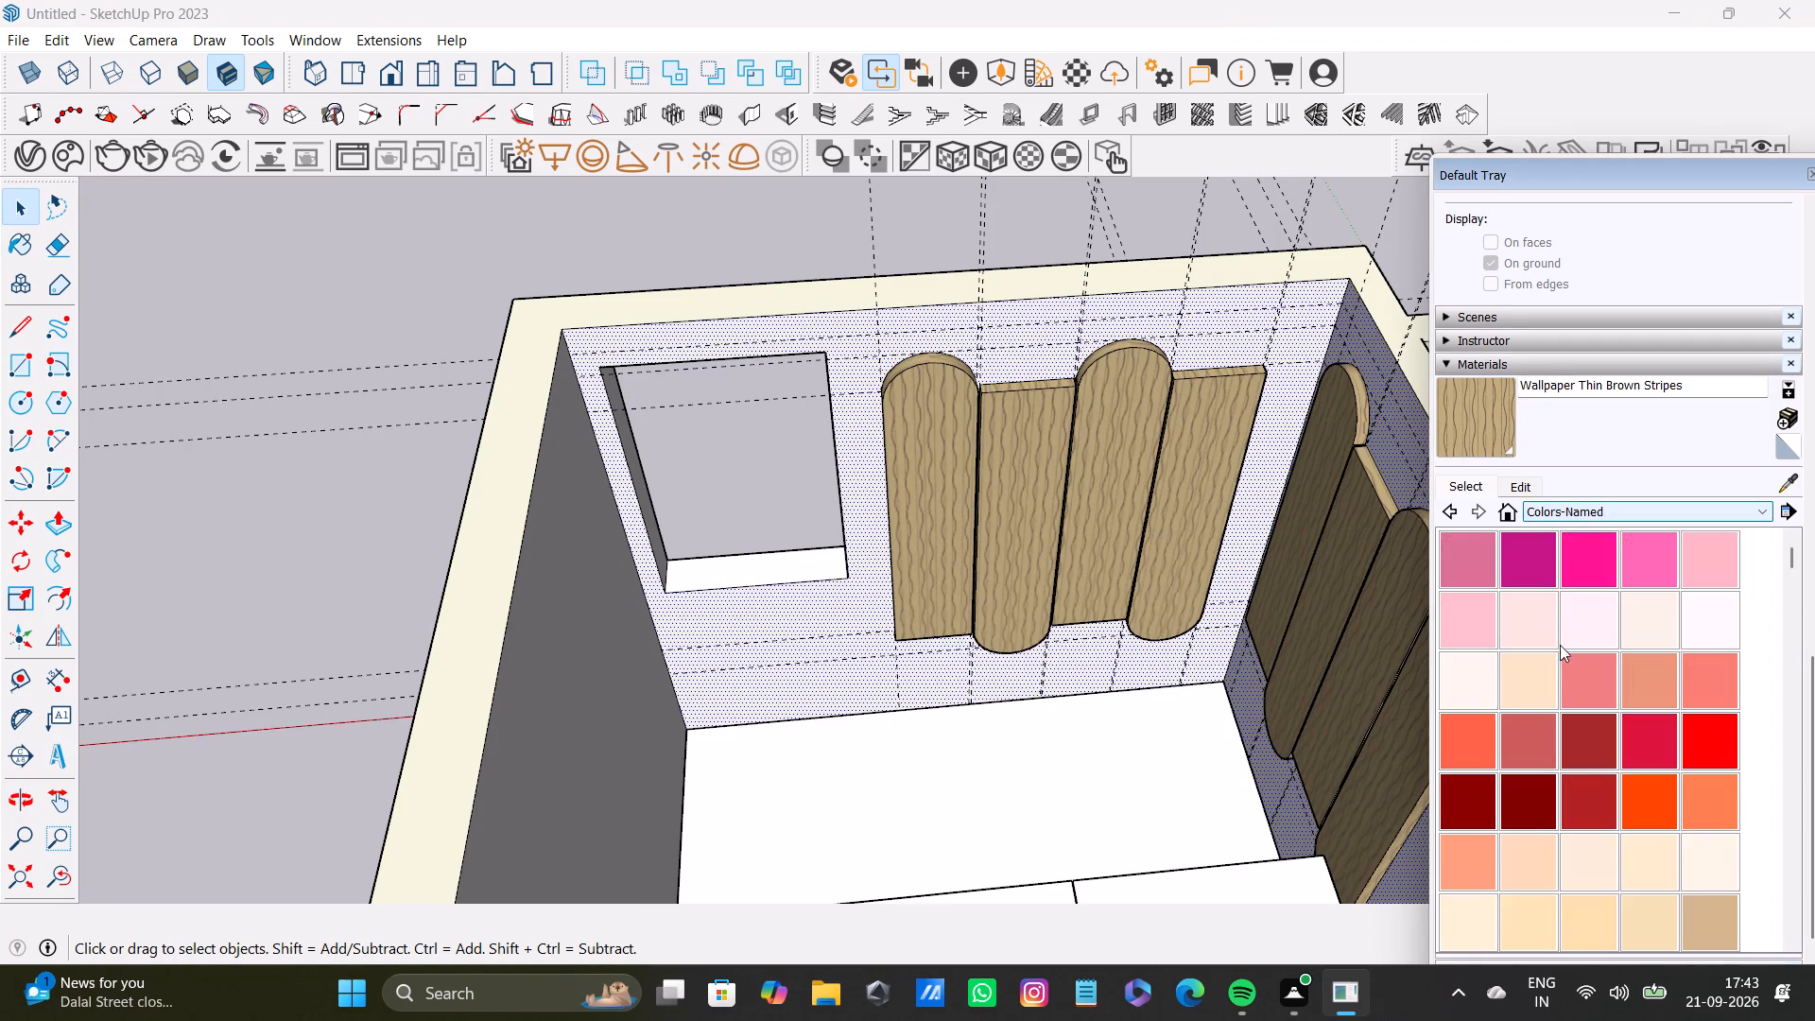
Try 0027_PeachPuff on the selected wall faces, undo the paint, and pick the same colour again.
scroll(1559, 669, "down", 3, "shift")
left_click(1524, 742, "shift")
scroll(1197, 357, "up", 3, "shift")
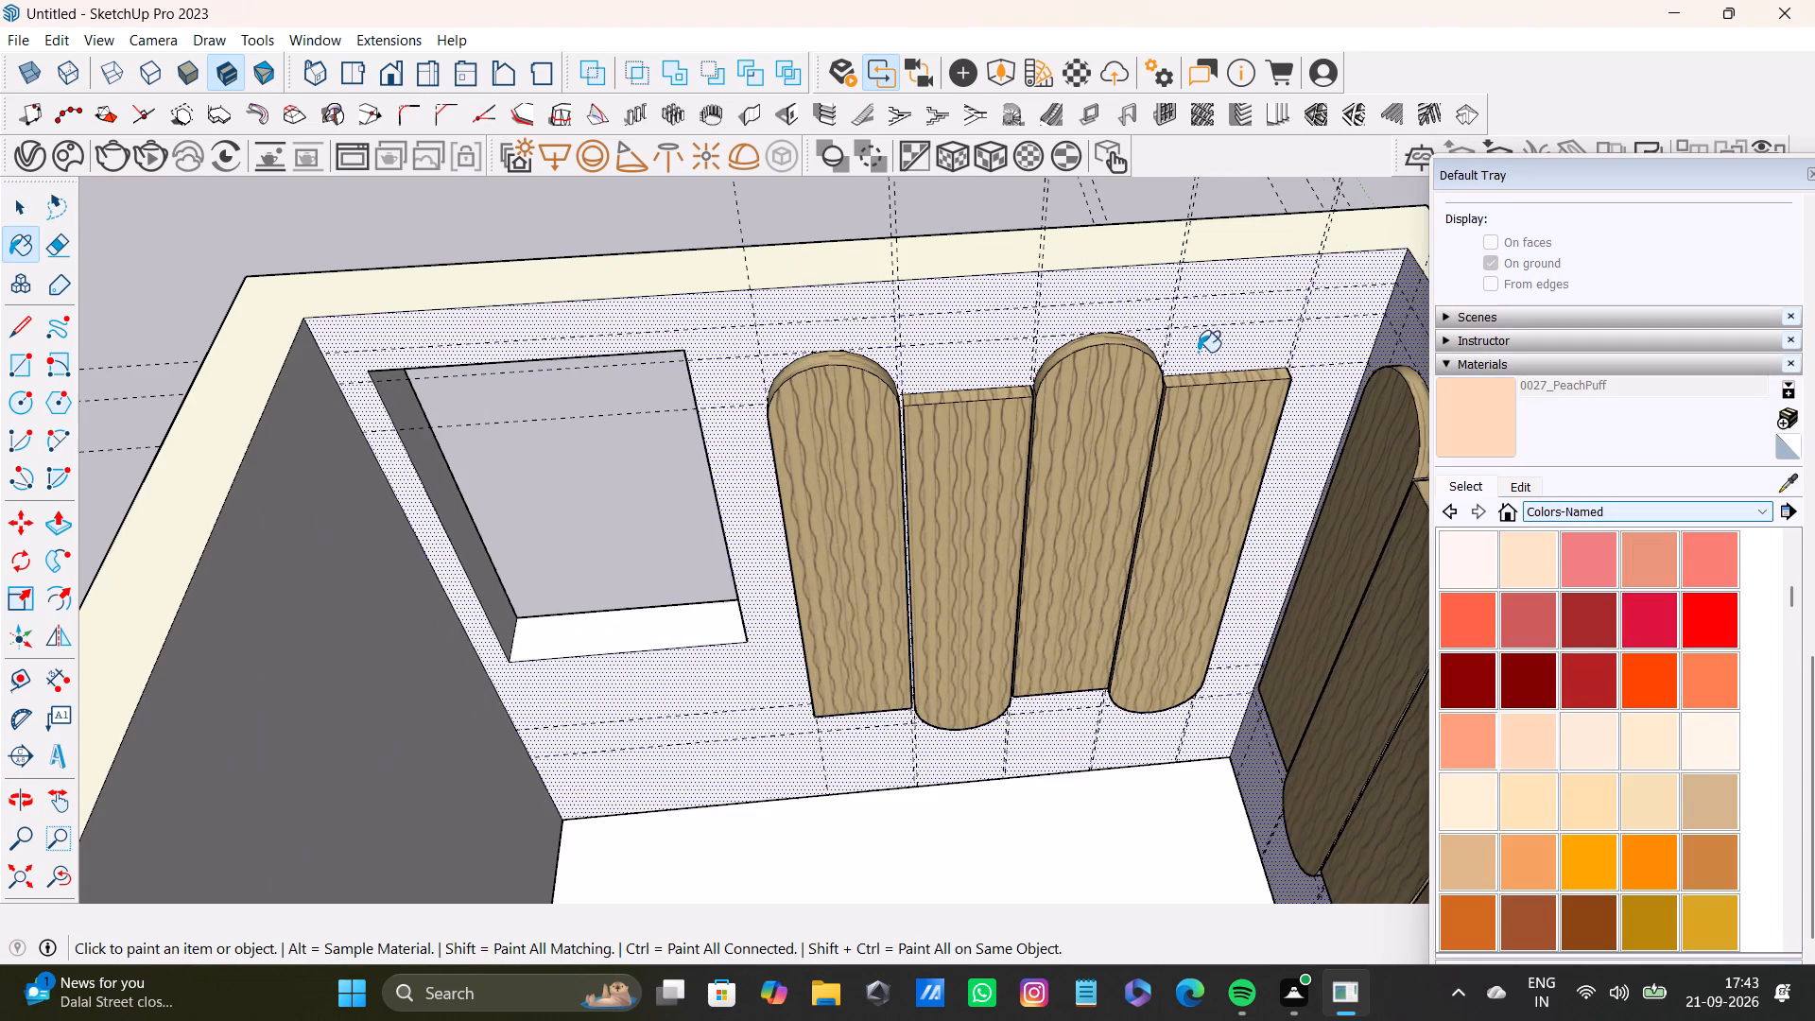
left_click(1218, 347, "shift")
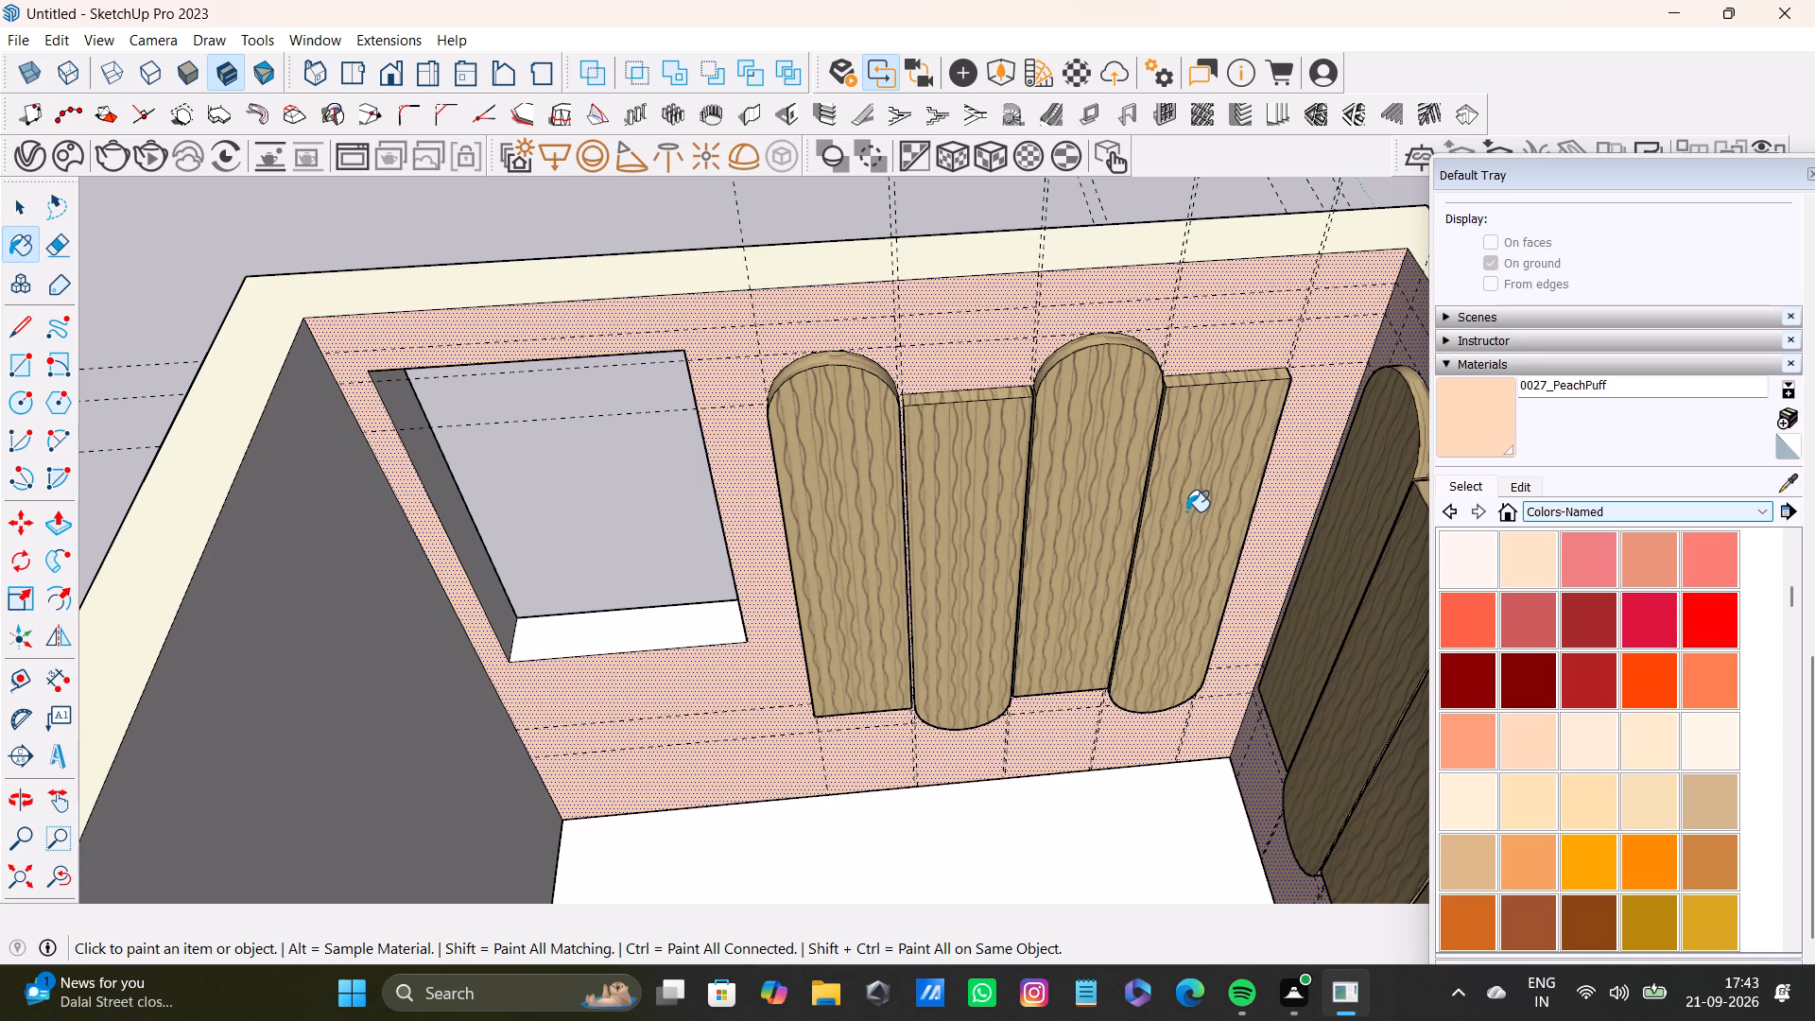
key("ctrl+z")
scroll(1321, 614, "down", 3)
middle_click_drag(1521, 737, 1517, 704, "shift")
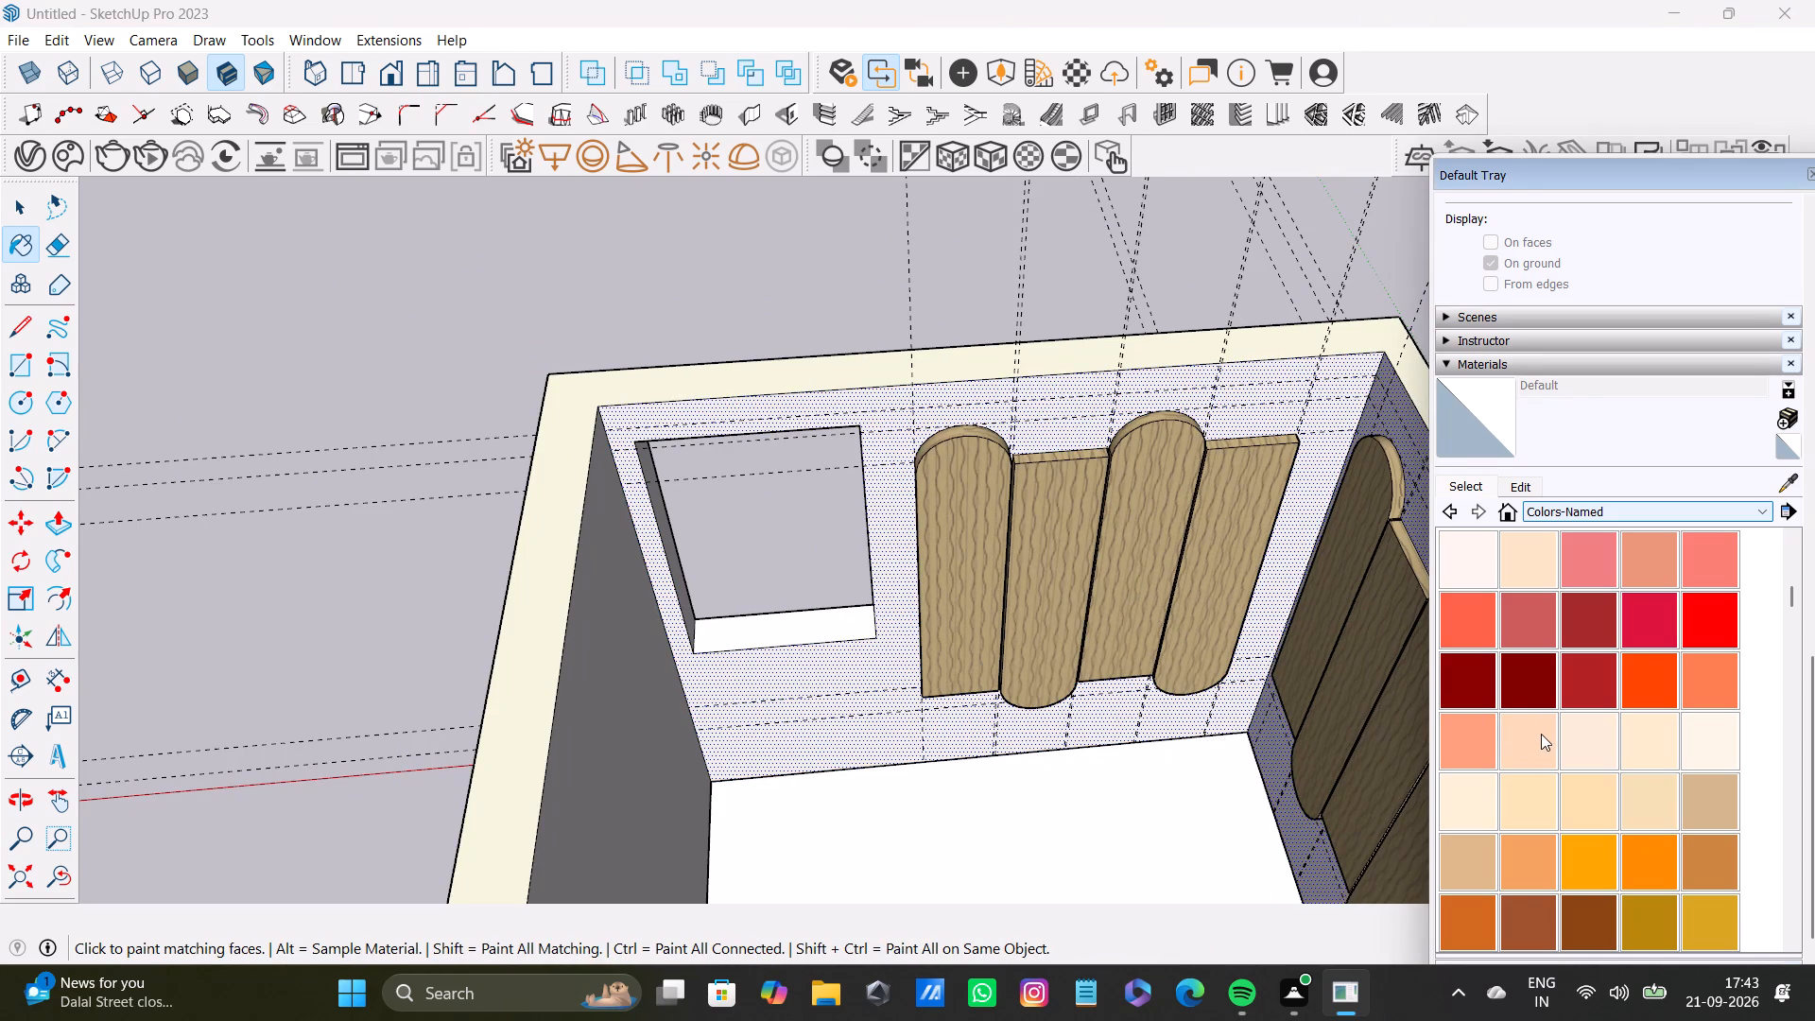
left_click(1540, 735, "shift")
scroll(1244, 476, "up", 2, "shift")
Paint the selected wall faces behind the raised panels on both walls with 0035_Tan.
scroll(1537, 781, "down", 3, "shift")
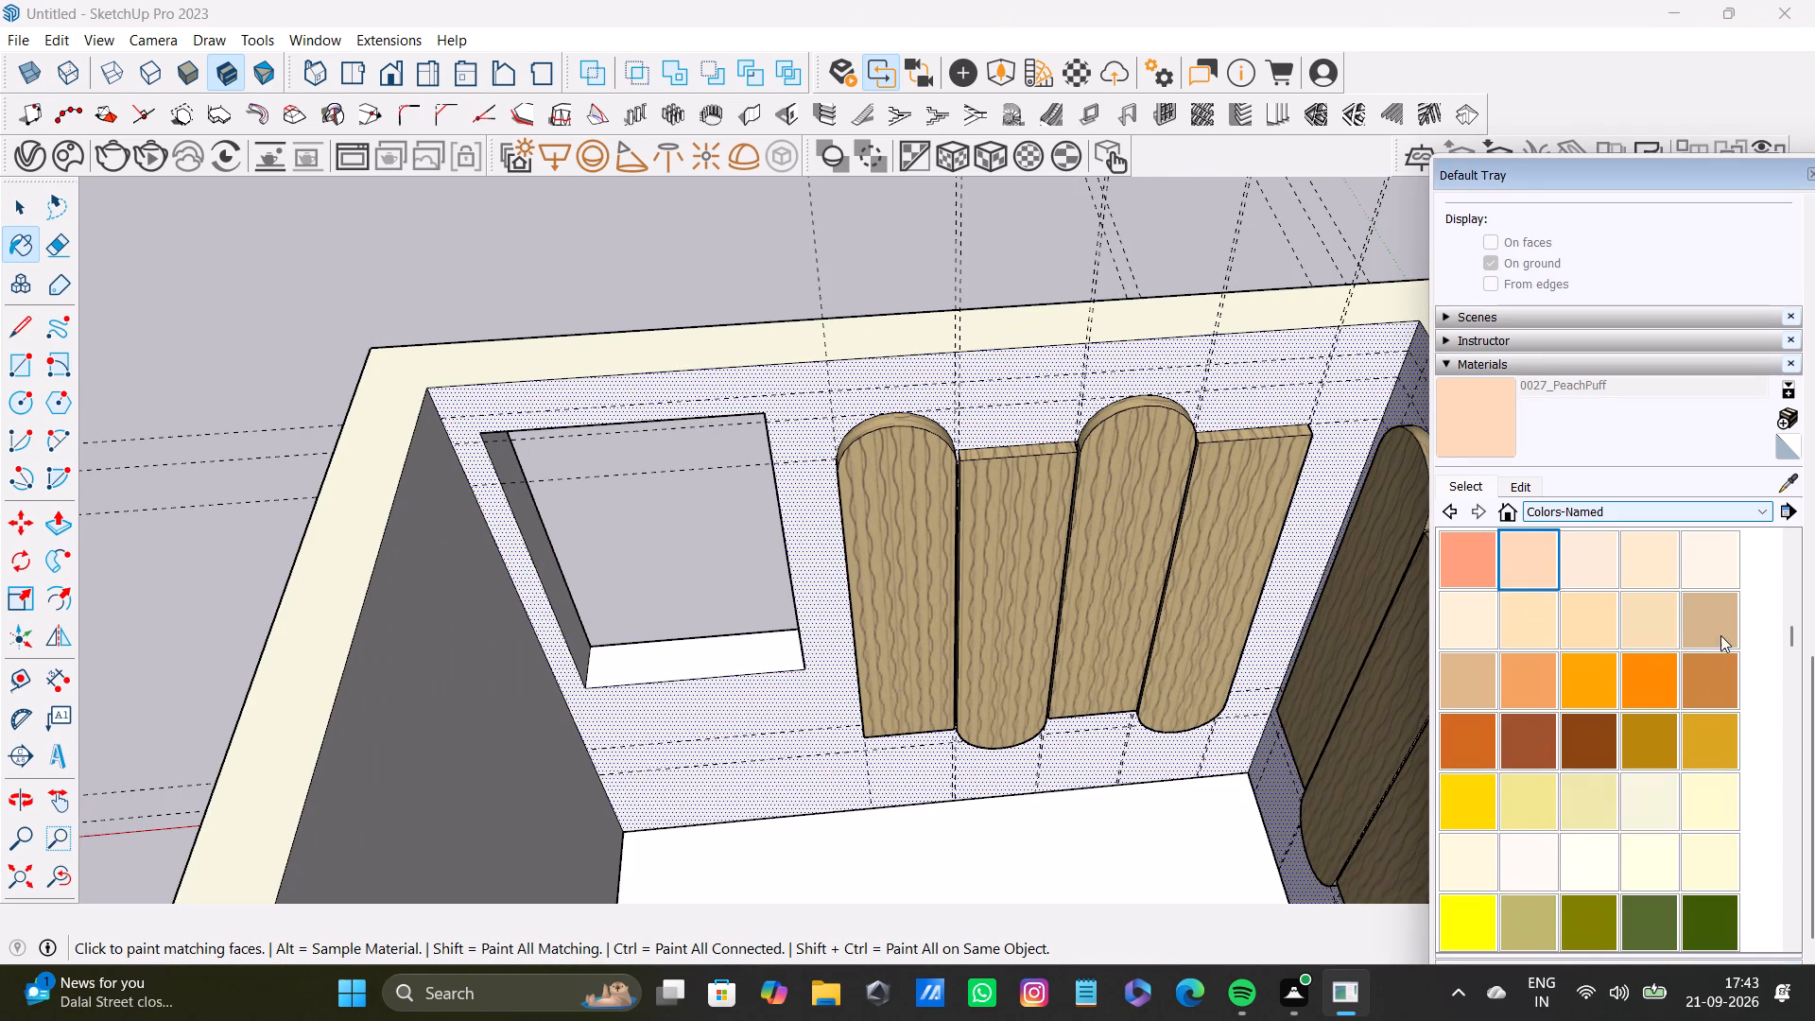
left_click(1720, 635, "shift")
scroll(1275, 414, "up", 5)
left_click(1267, 407)
scroll(1299, 478, "down", 3)
middle_click_drag(1294, 560, 1437, 517)
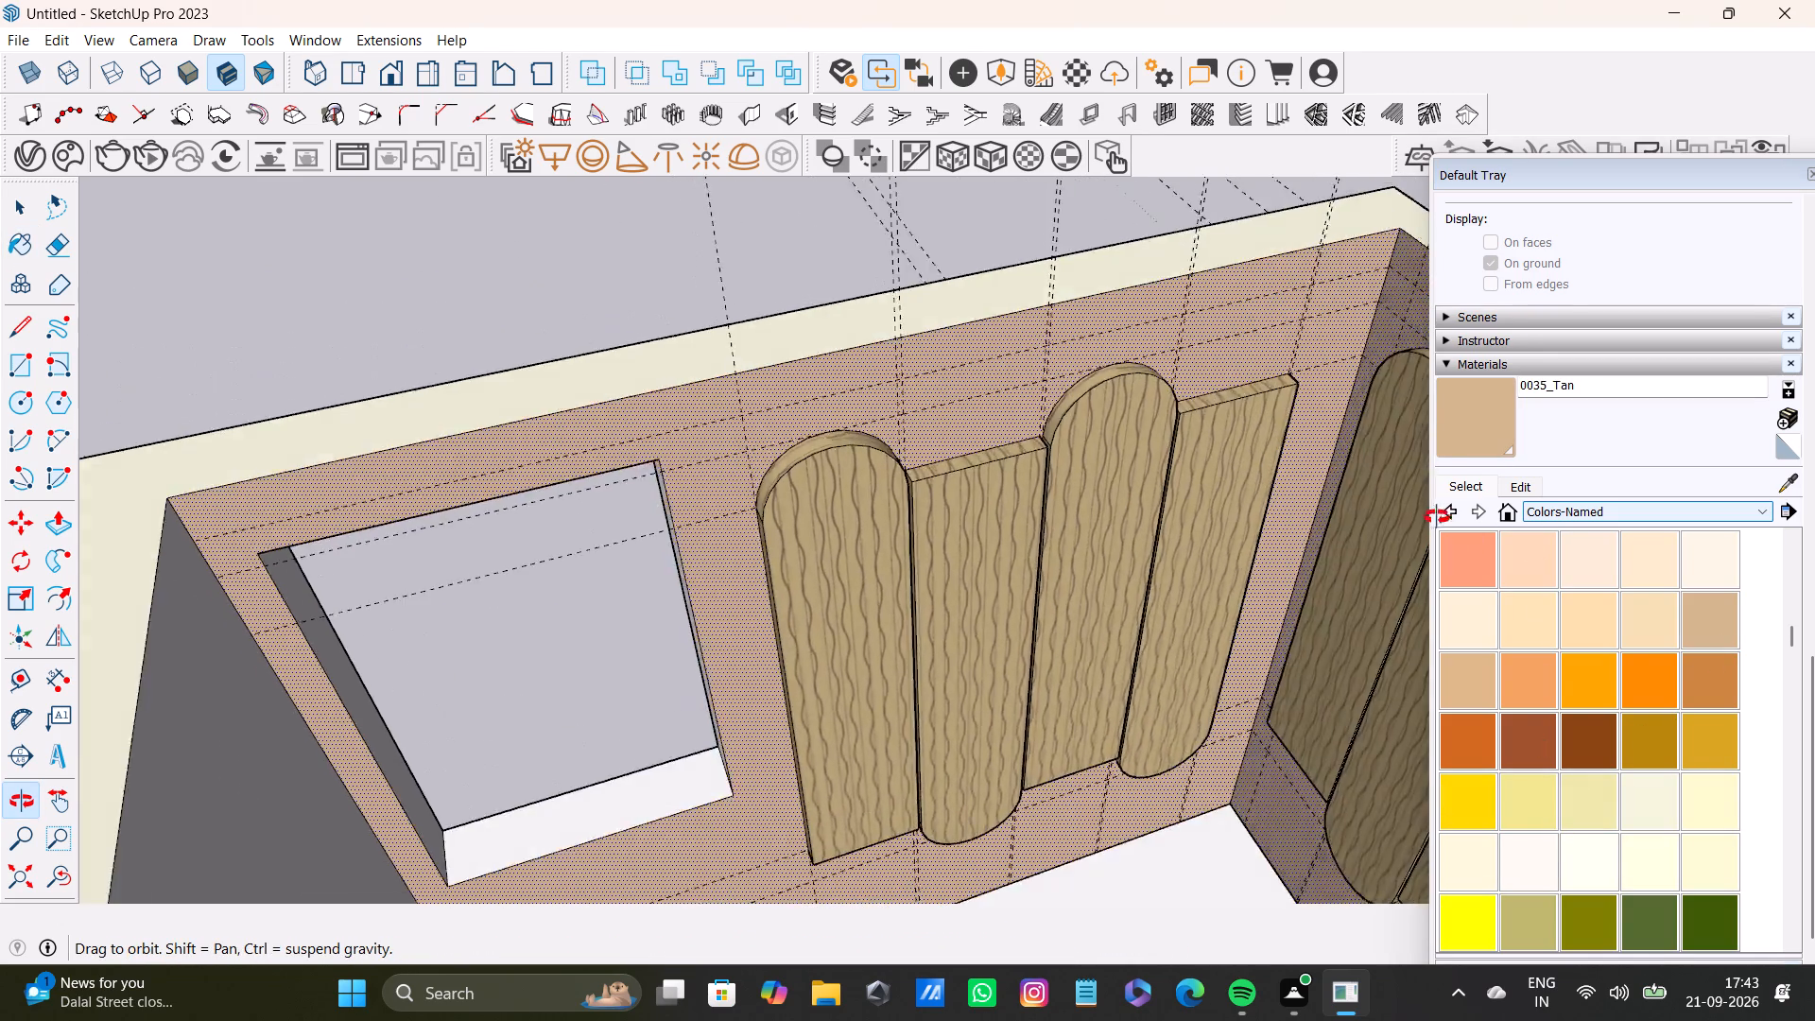
middle_click_drag(1437, 517, 877, 502)
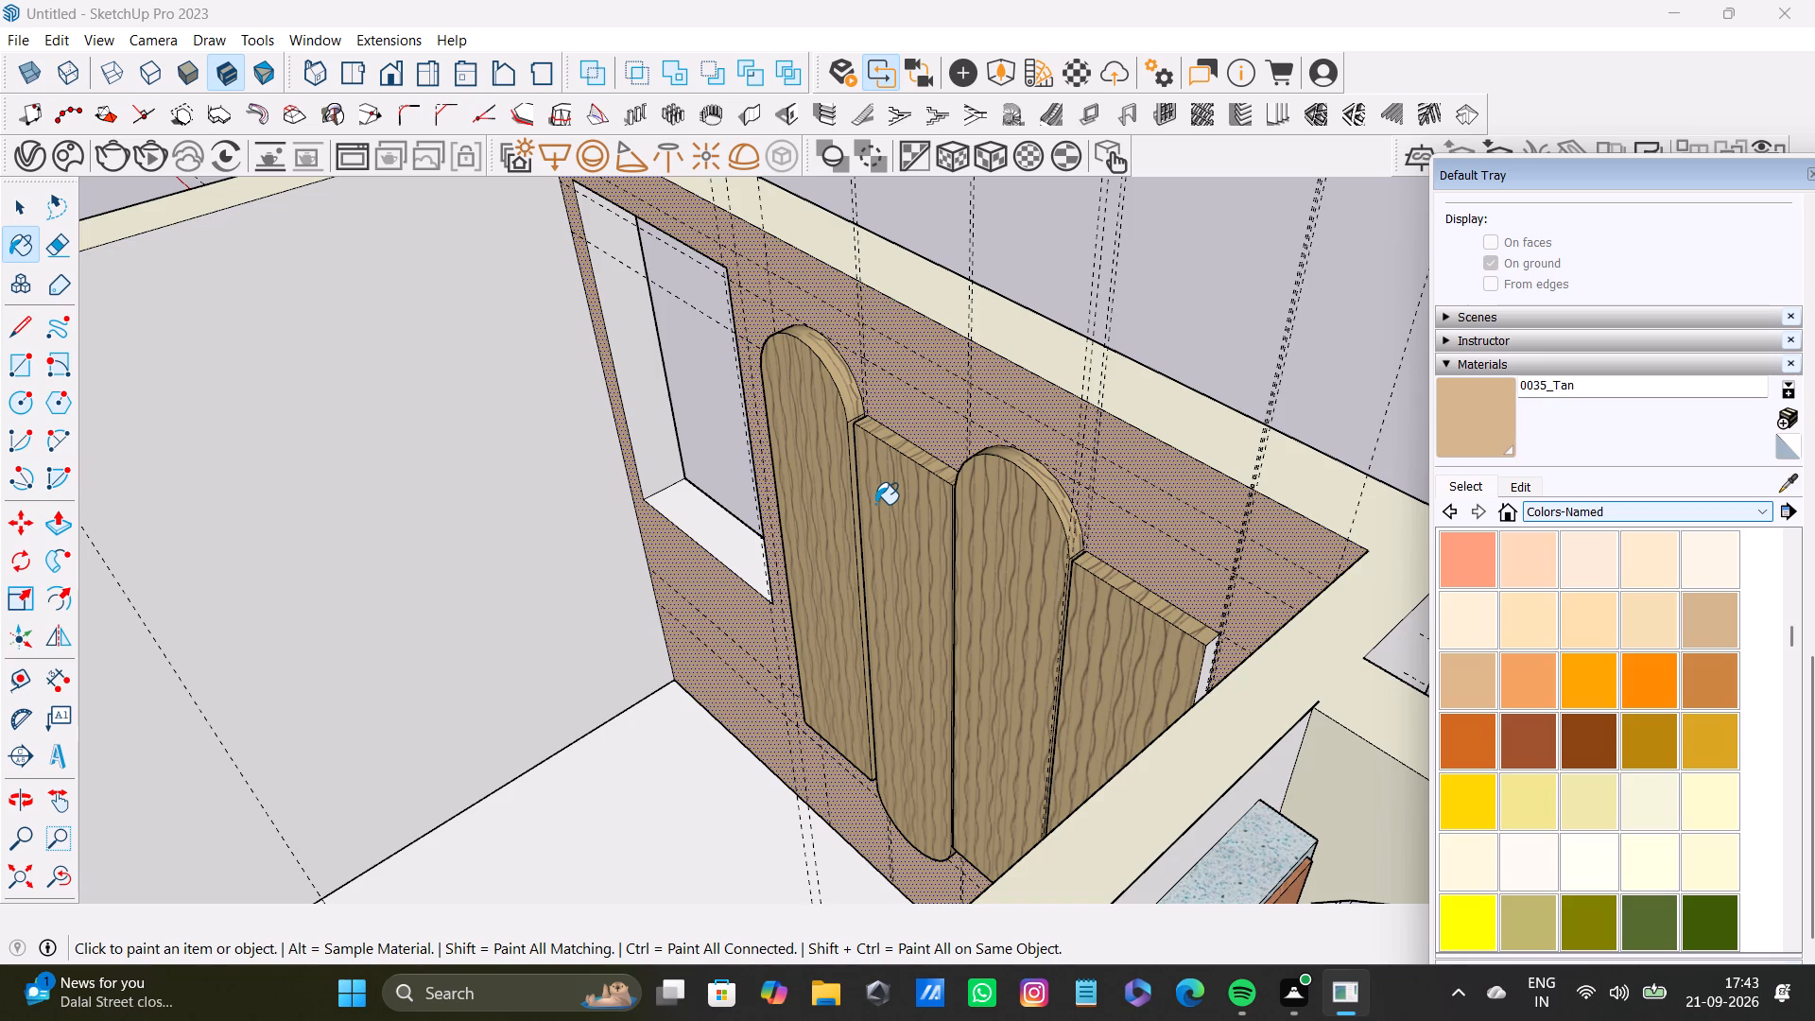
key("space")
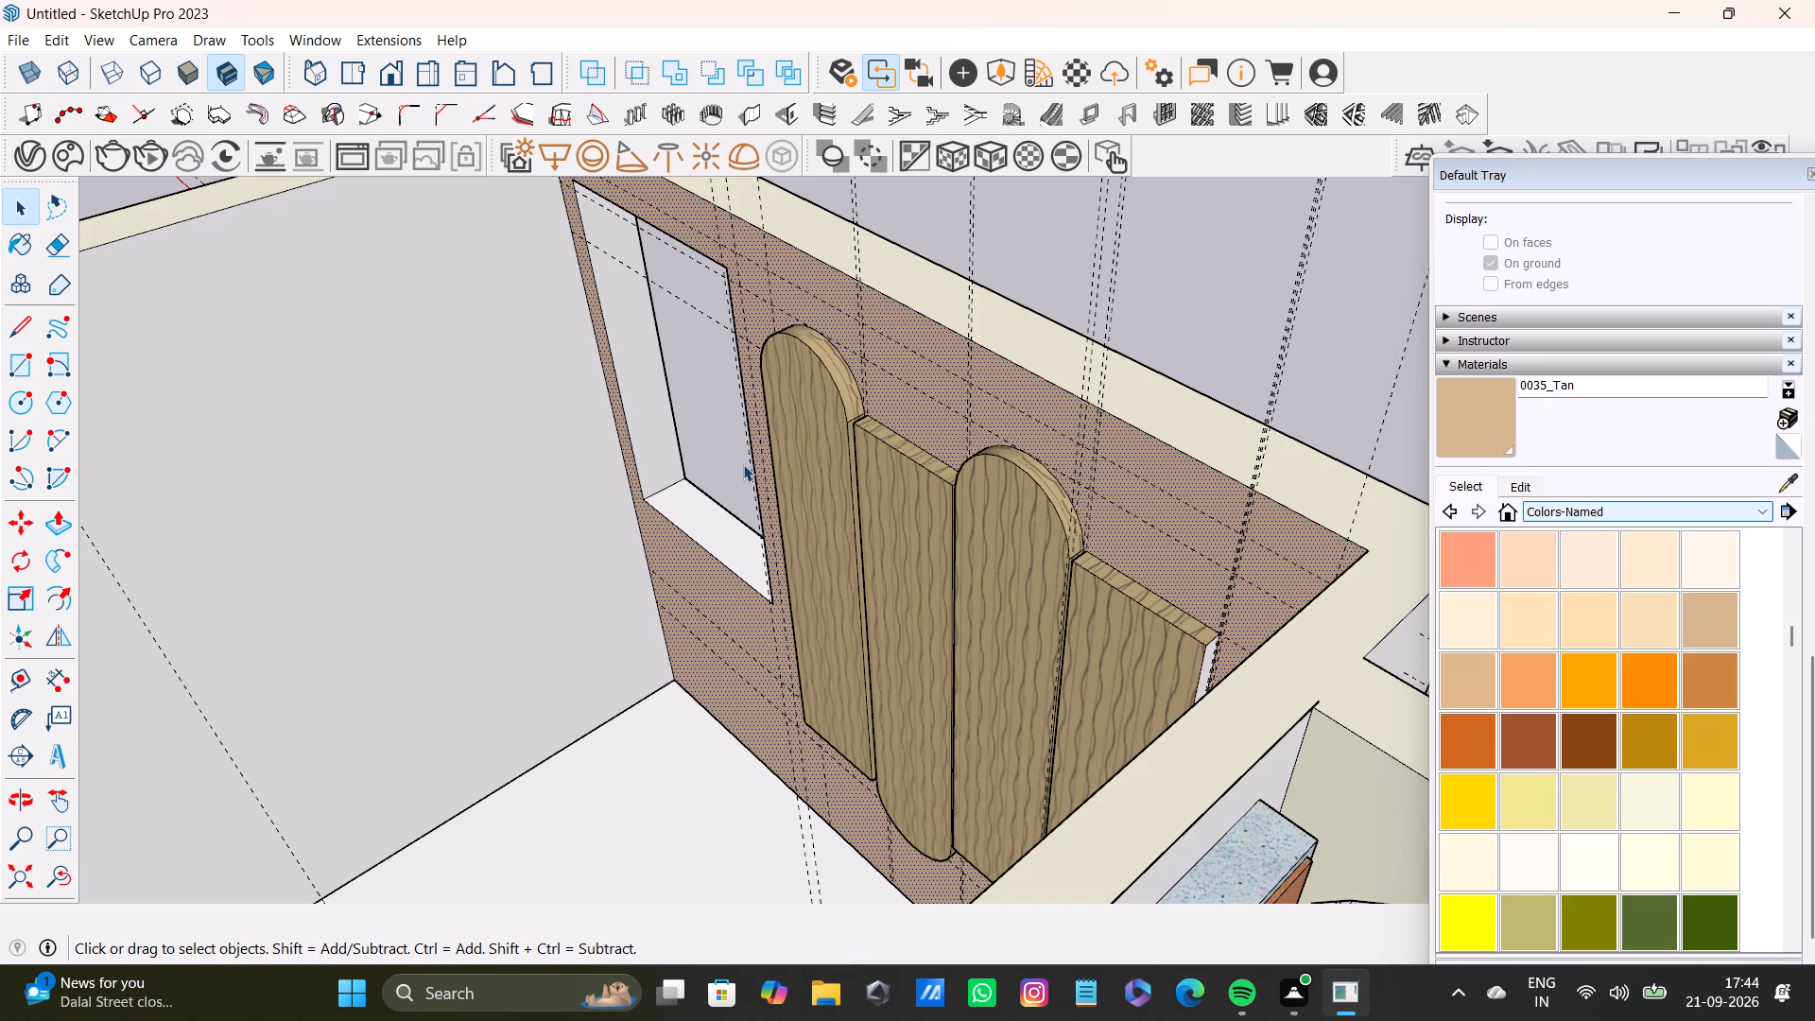
Paint the blank side edge of the end flat-topped panel with Wallpaper Thin Brown Stripes sampled from the panel.
scroll(1357, 652, "up", 12)
left_click(1272, 650)
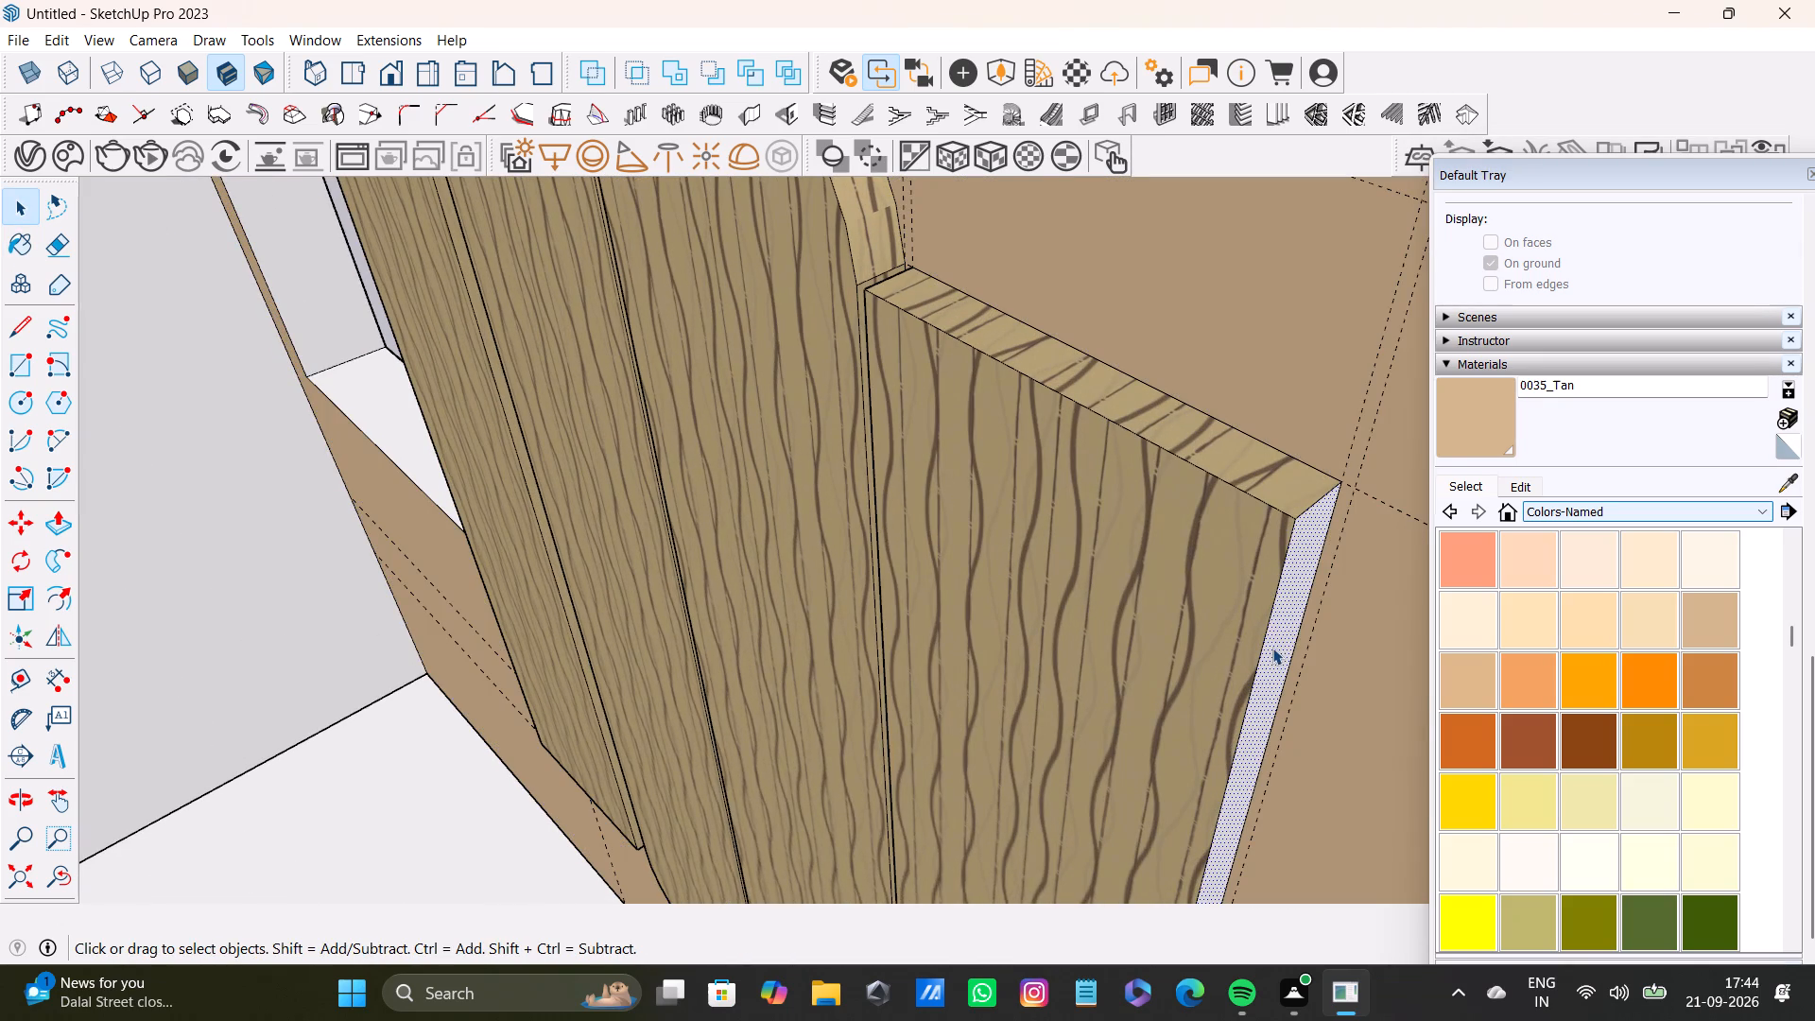
left_click(1789, 486)
left_click(1241, 473)
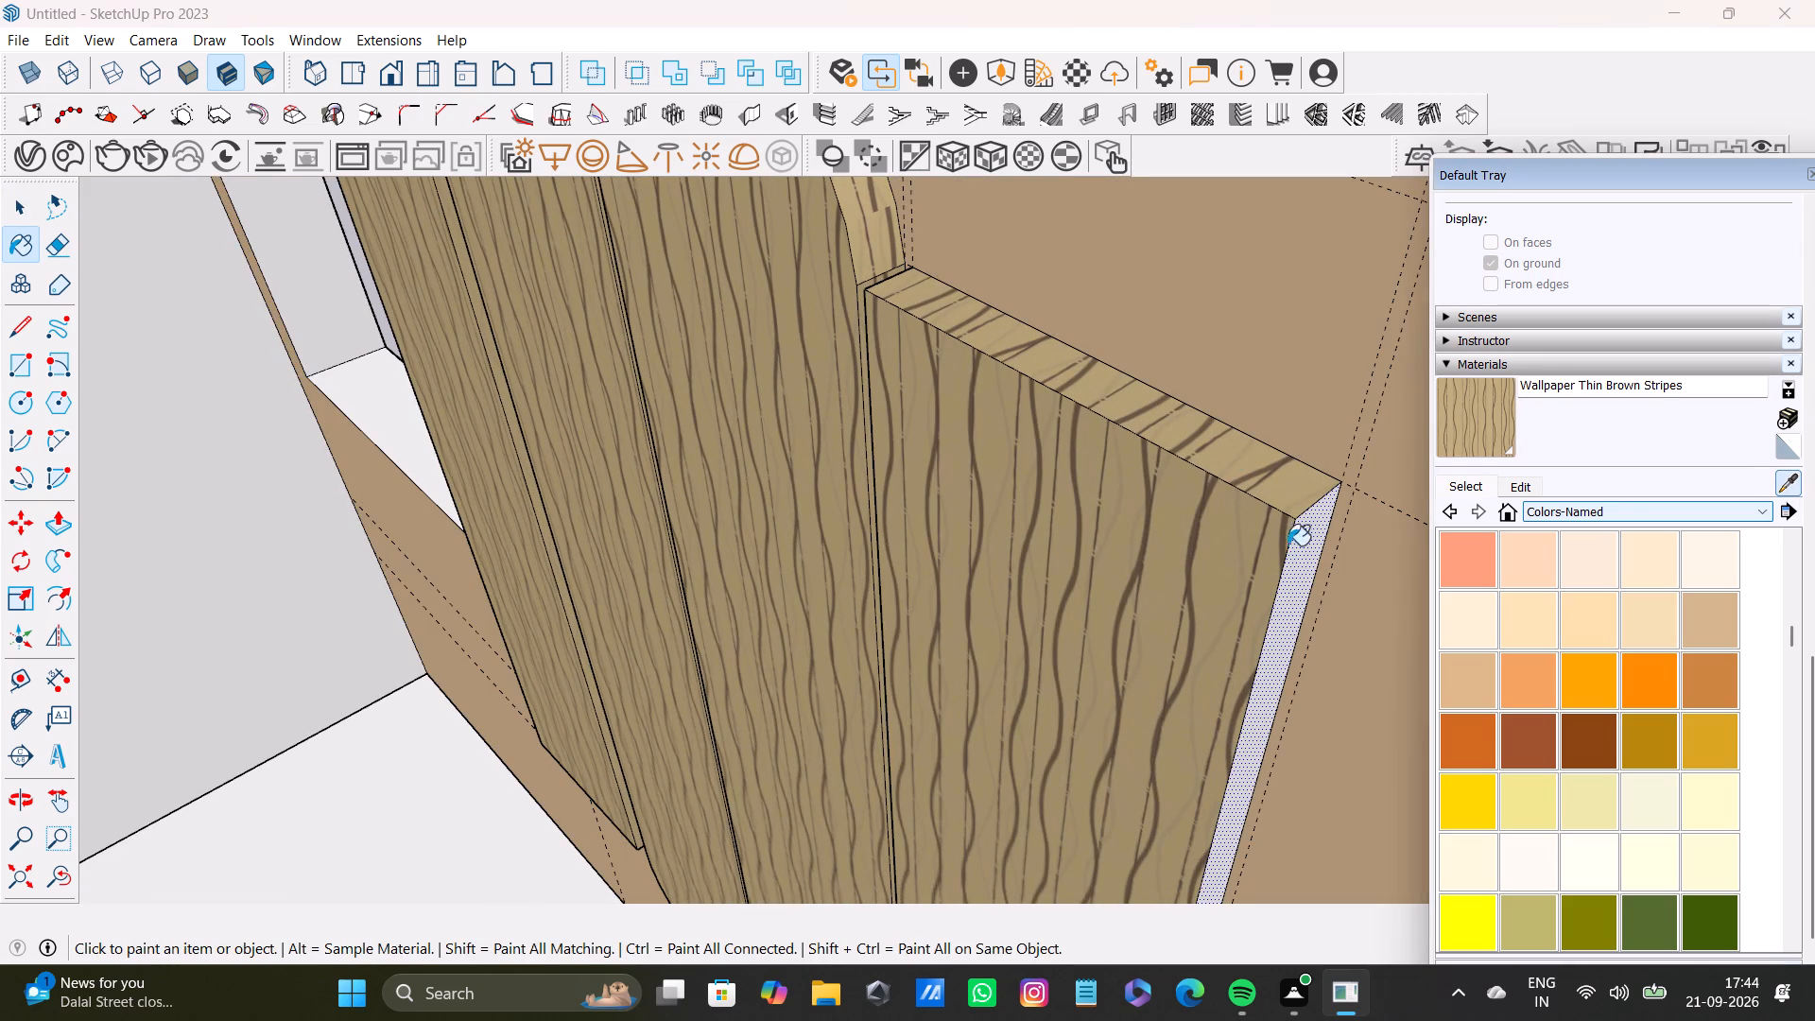
left_click(1296, 561)
Examine the raised panels and painted walls from around the room for surfaces still without a finish.
scroll(1281, 573, "down", 8)
middle_click_drag(1113, 712, 1578, 712)
scroll(1223, 631, "down", 6)
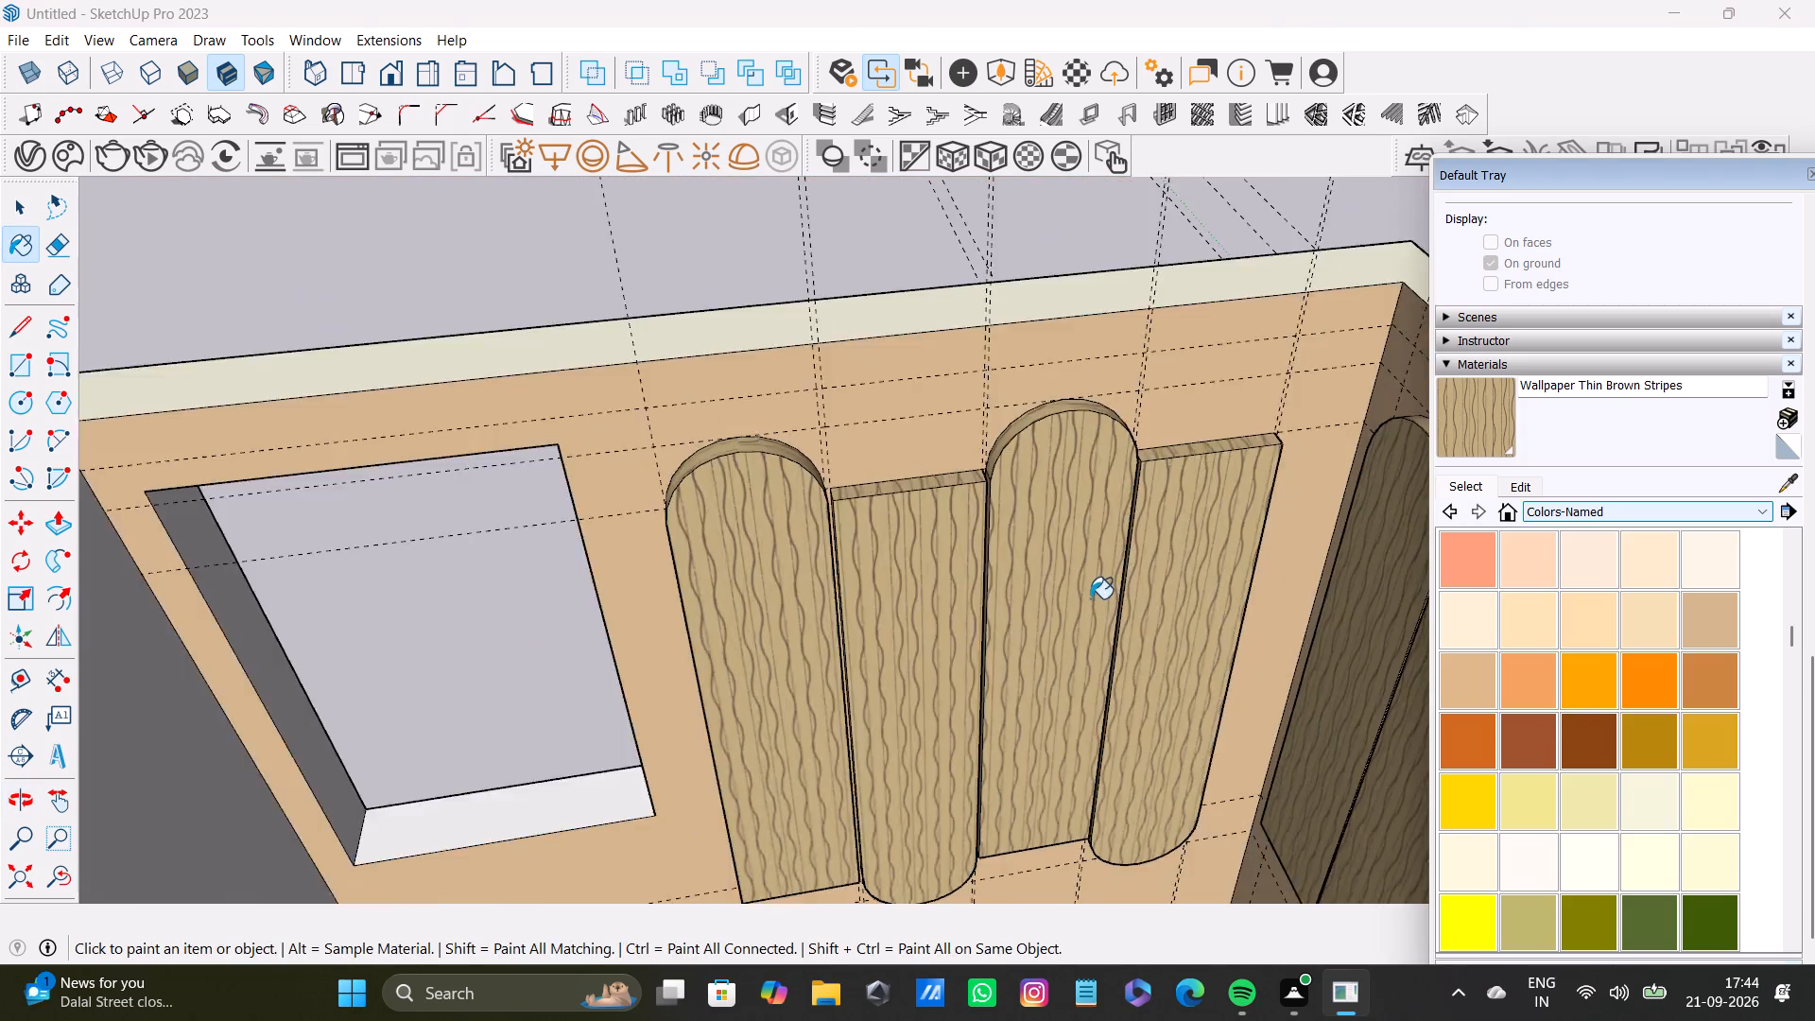
scroll(1090, 598, "down", 2)
middle_click_drag(1076, 605, 1668, 646)
scroll(1210, 444, "up", 15)
middle_click_drag(919, 303, 1125, 346)
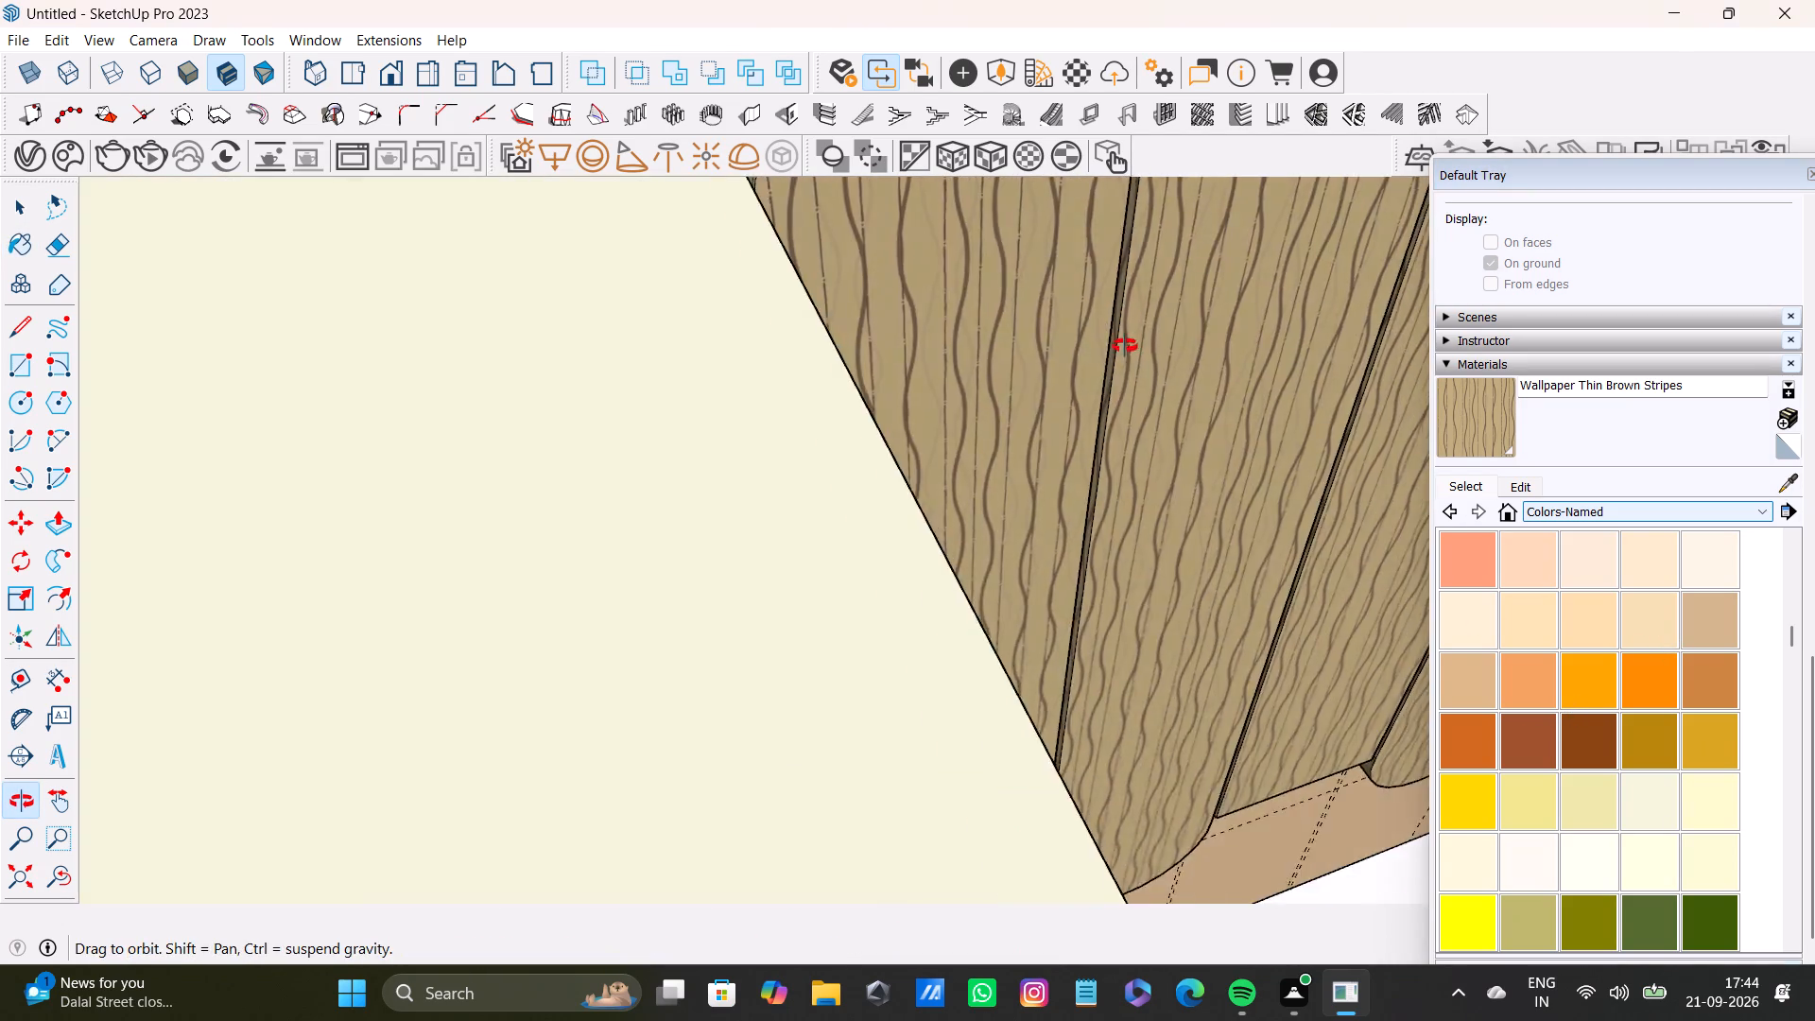
middle_click_drag(1125, 346, 1123, 499)
scroll(837, 280, "up", 2)
scroll(837, 273, "down", 16)
middle_click_drag(885, 310, 824, 311)
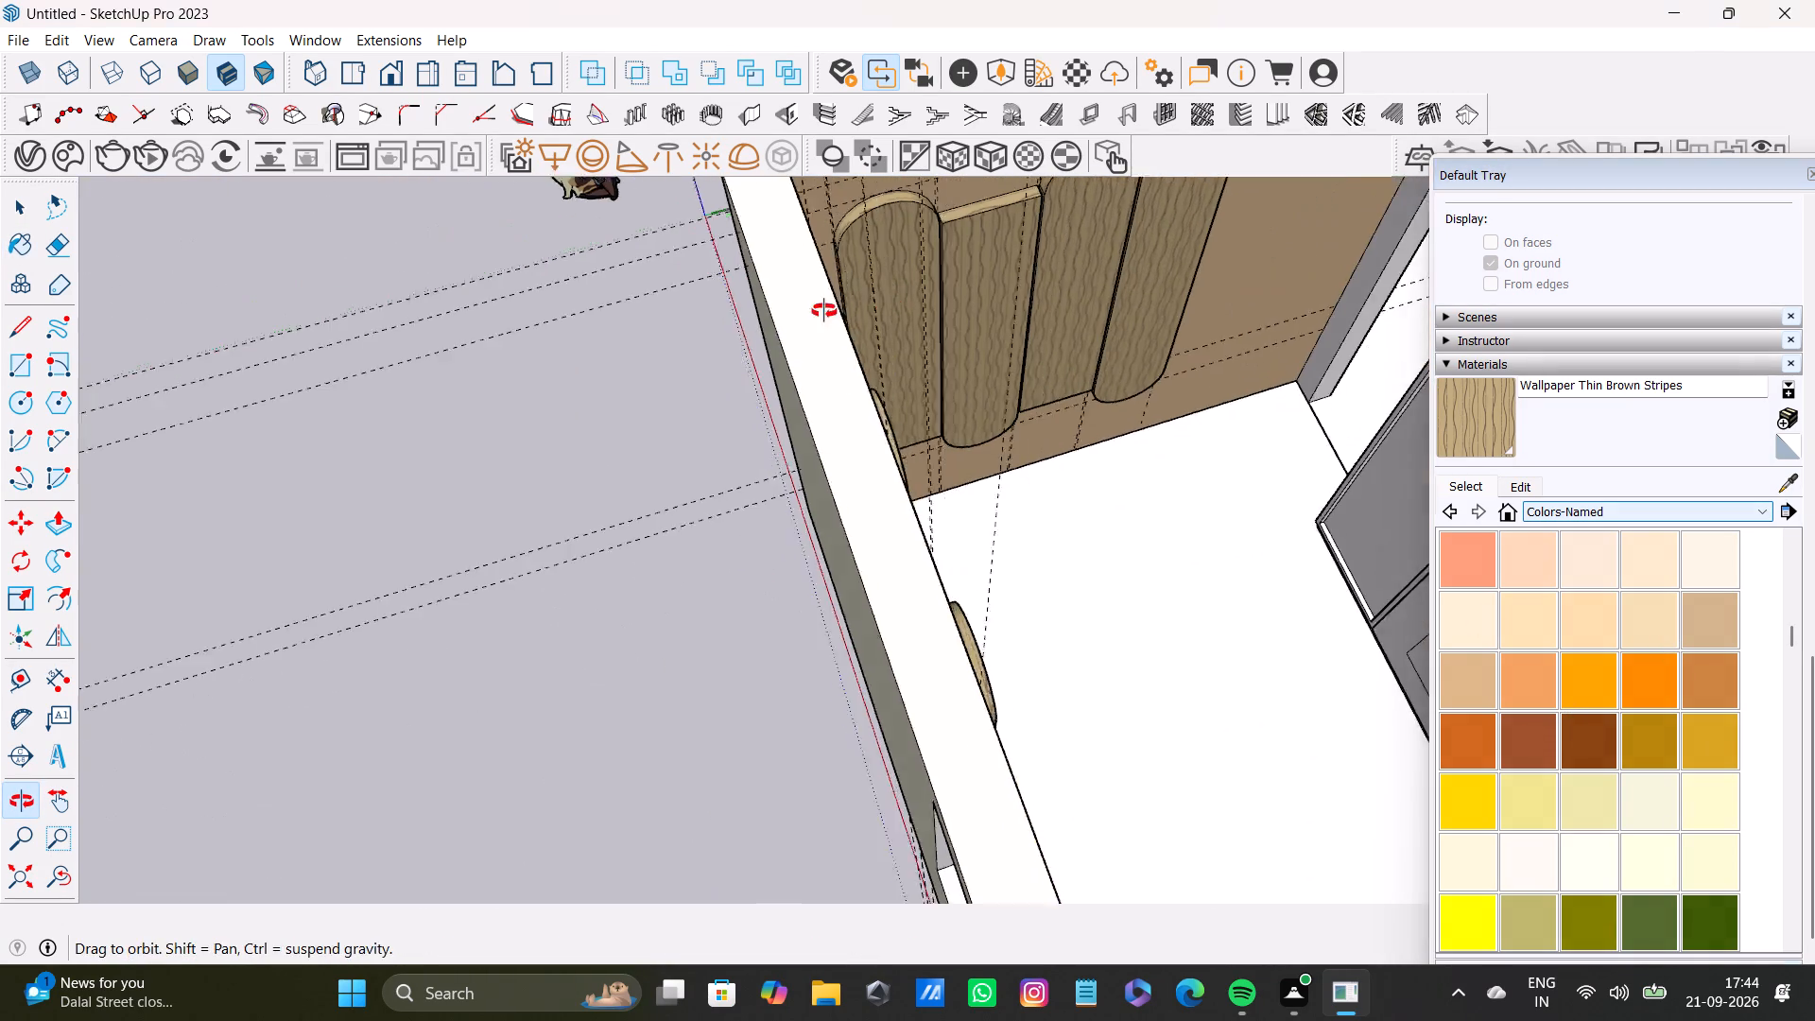
middle_click_drag(824, 311, 606, 315)
scroll(816, 328, "down", 8)
middle_click_drag(1022, 397, 0, 356)
scroll(1077, 338, "up", 3)
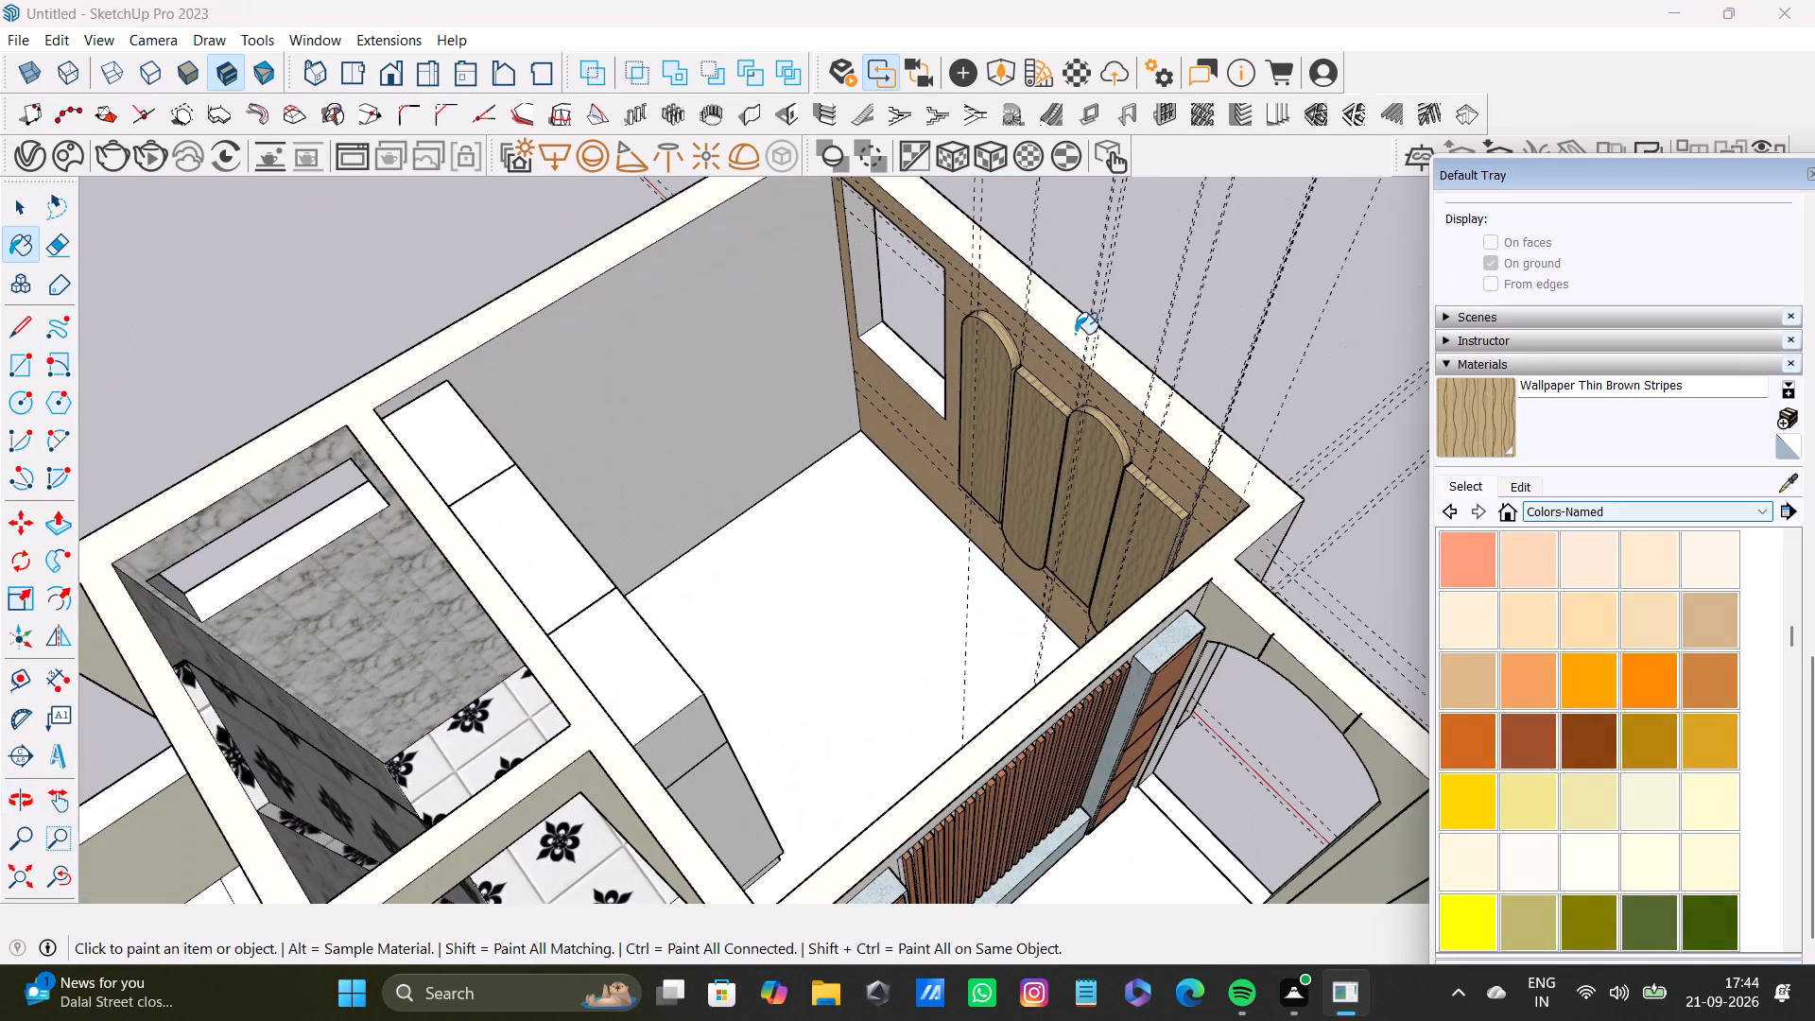
key("space")
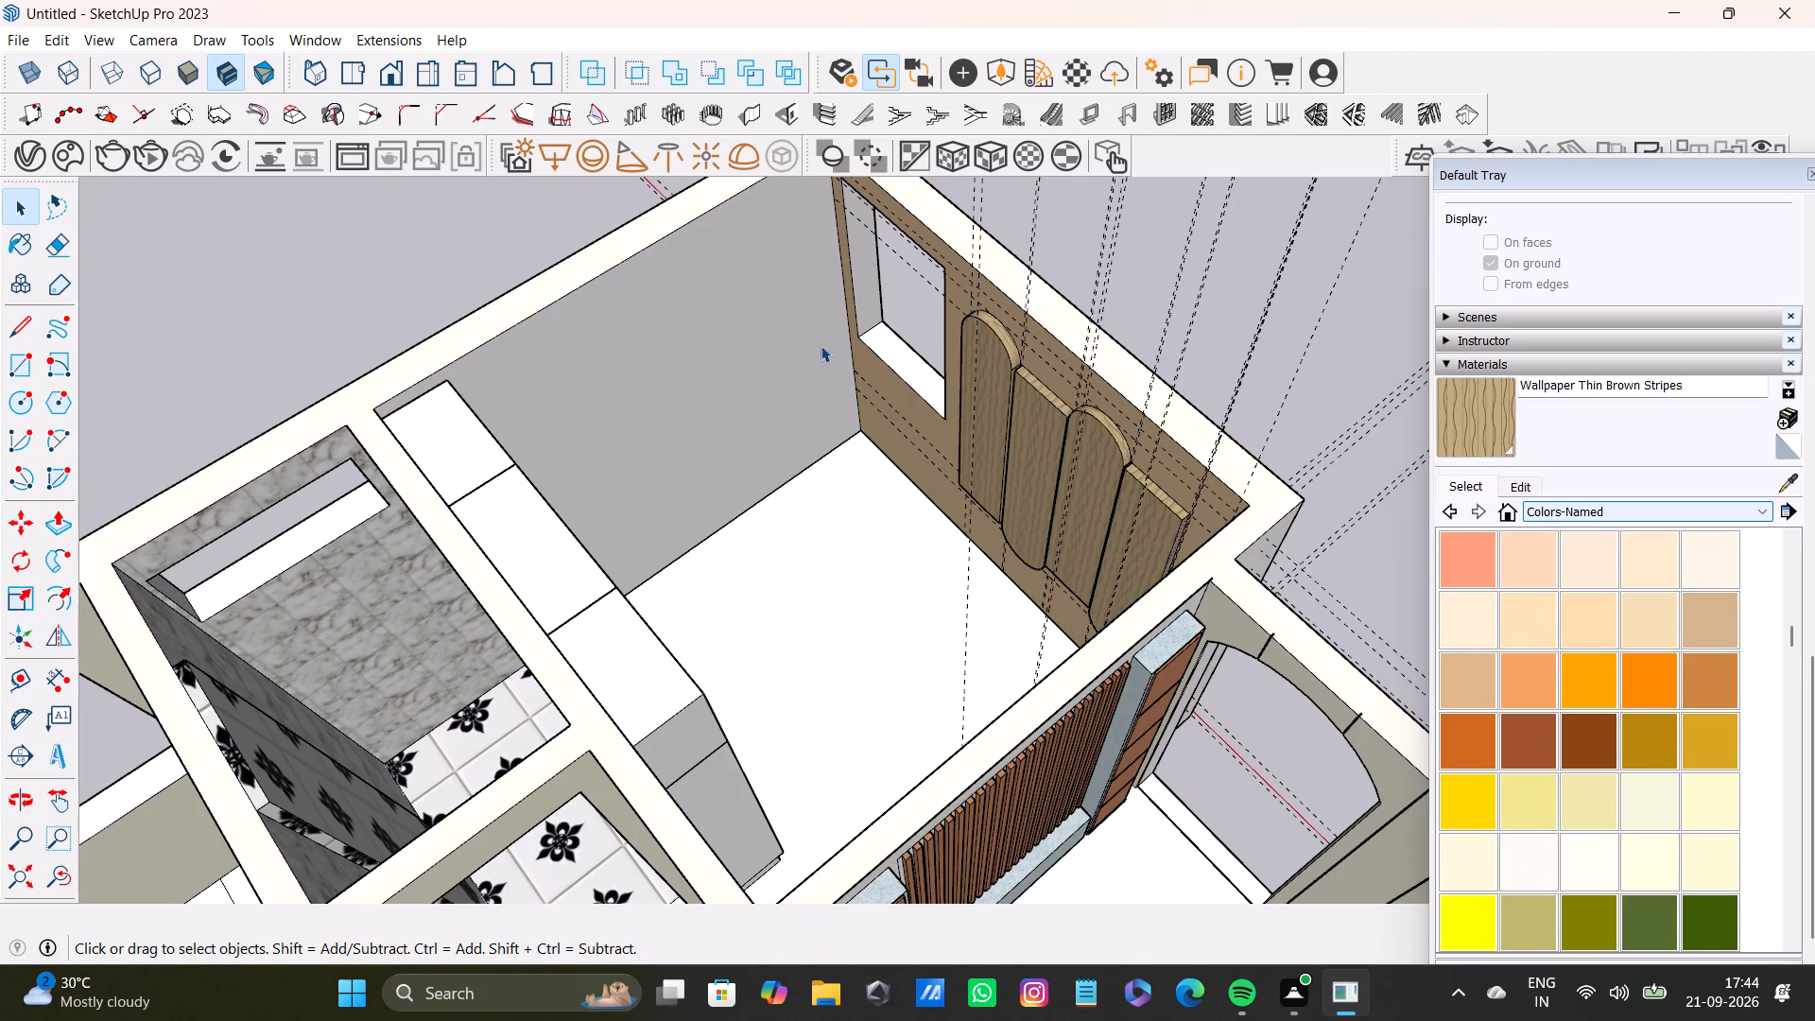
Paint the plain wall adjoining the windowed panel wall with the 0035_Tan colour sampled from the painted wall.
left_click(741, 324)
scroll(1665, 622, "down", 7)
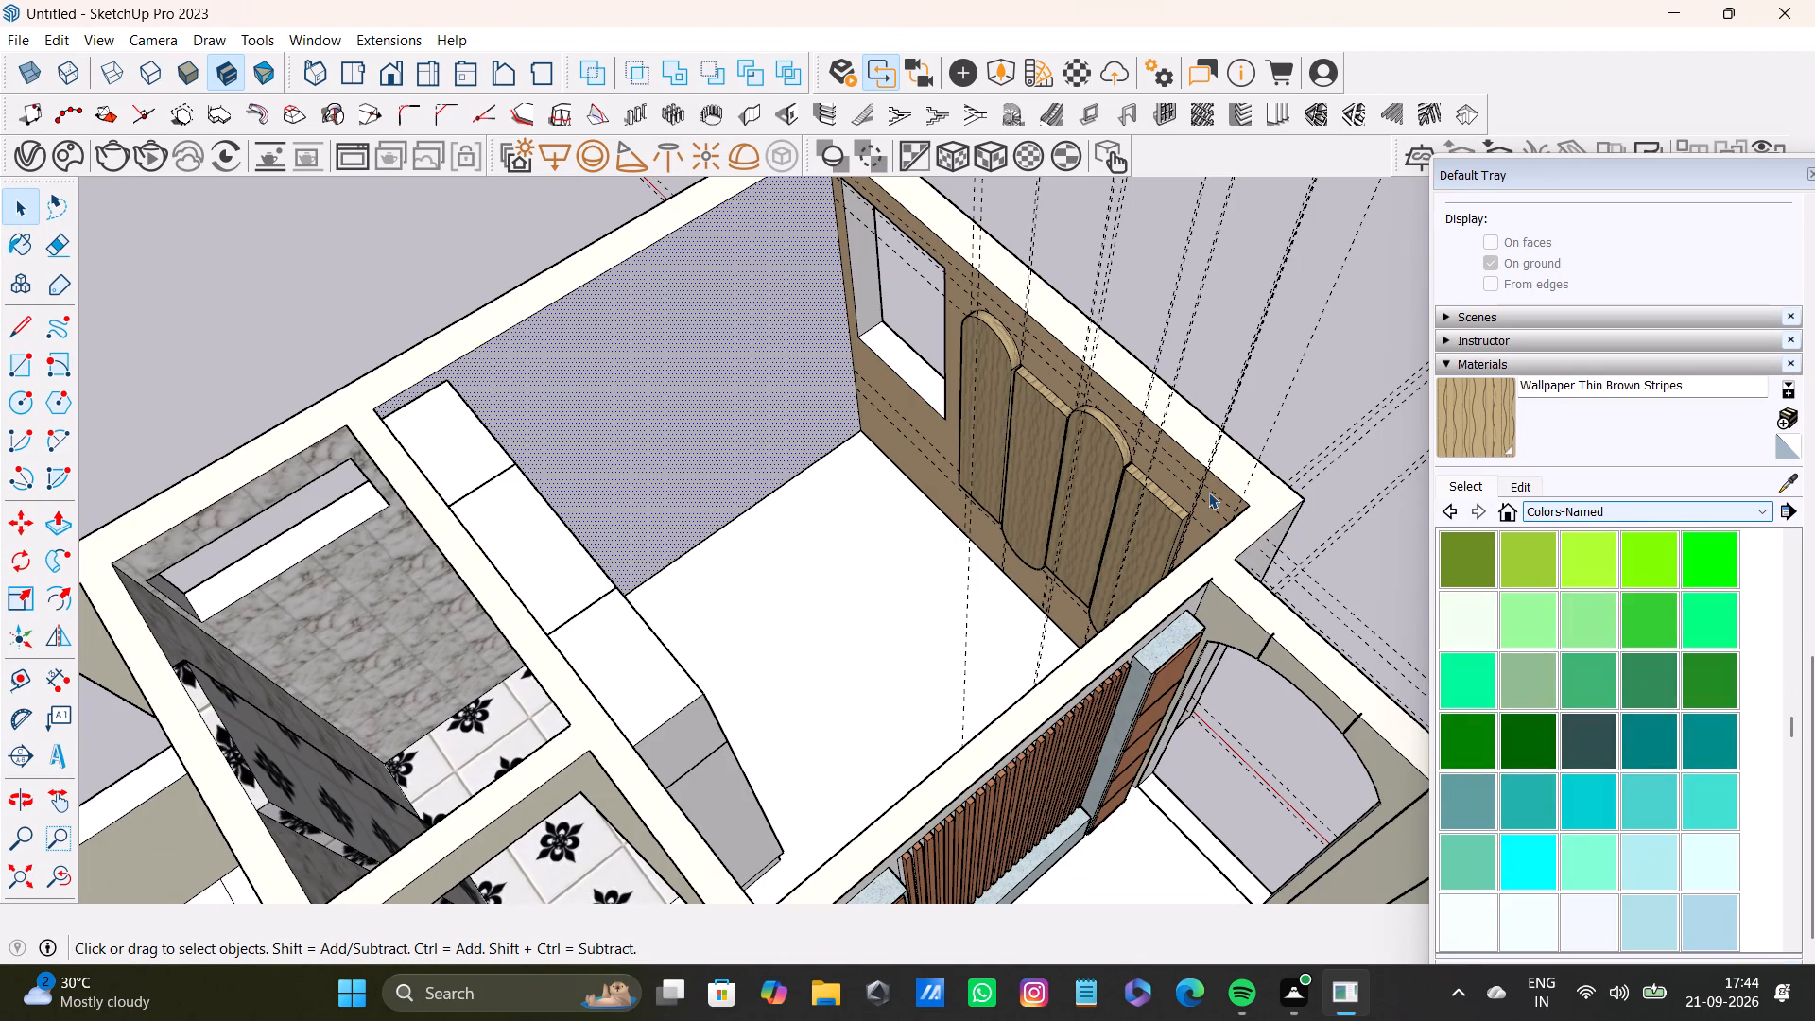
left_click(1781, 484)
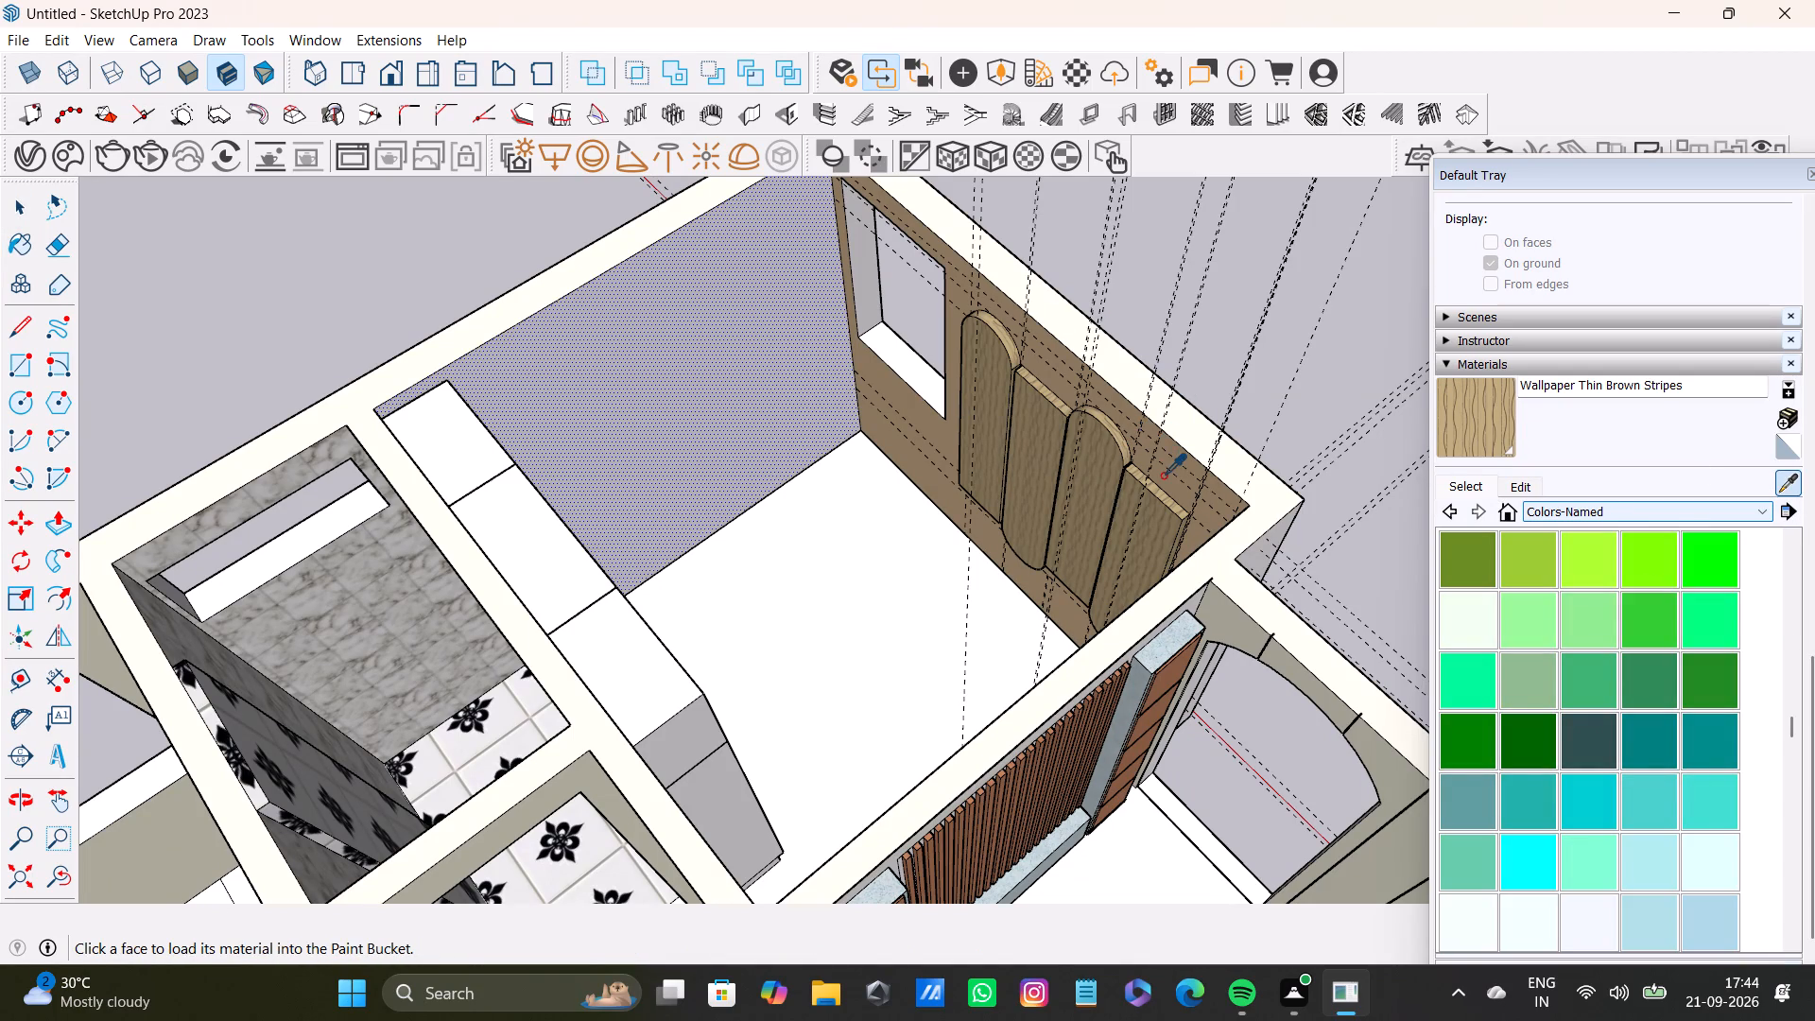
left_click(1163, 476)
left_click(776, 297)
Paint the wall around the doorway beside the wardrobe with 0035_Tan and clear the selection.
scroll(805, 329, "down", 4)
middle_click_drag(1003, 450, 1396, 311)
scroll(754, 341, "up", 2)
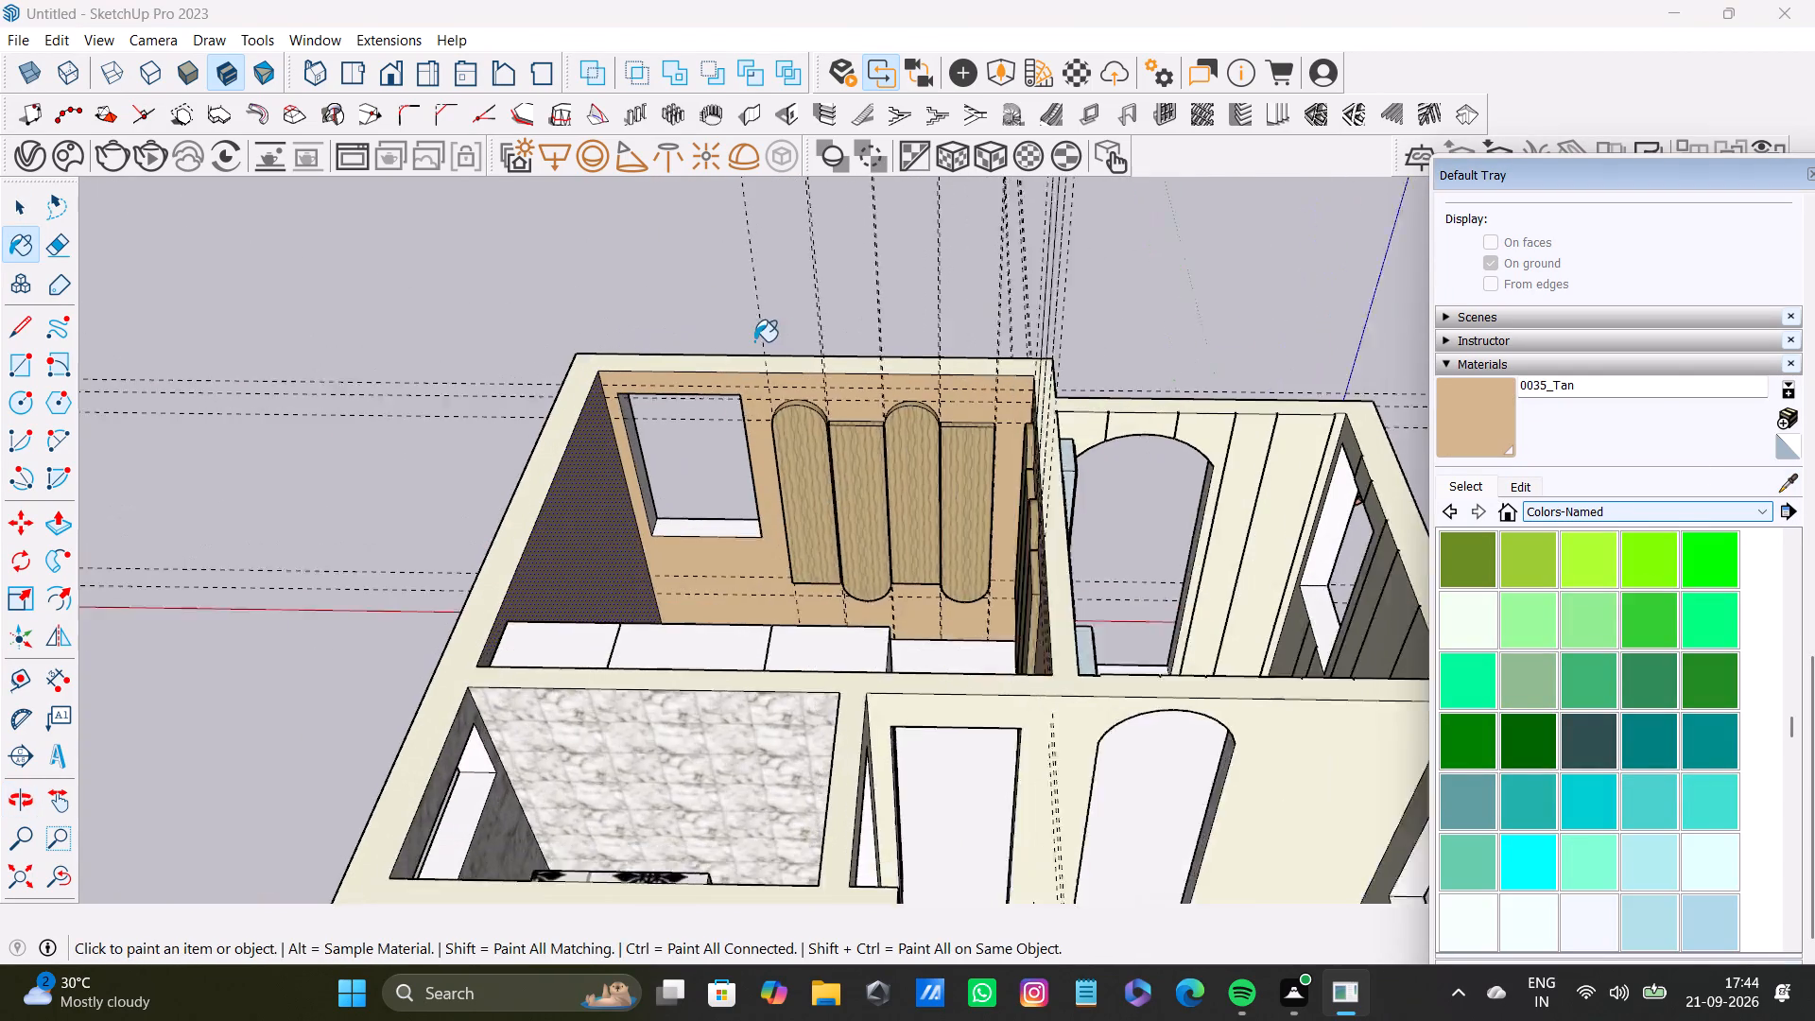
scroll(754, 341, "up", 1)
middle_click_drag(779, 371, 1807, 409)
middle_click_drag(928, 536, 1480, 523)
scroll(1108, 295, "up", 9)
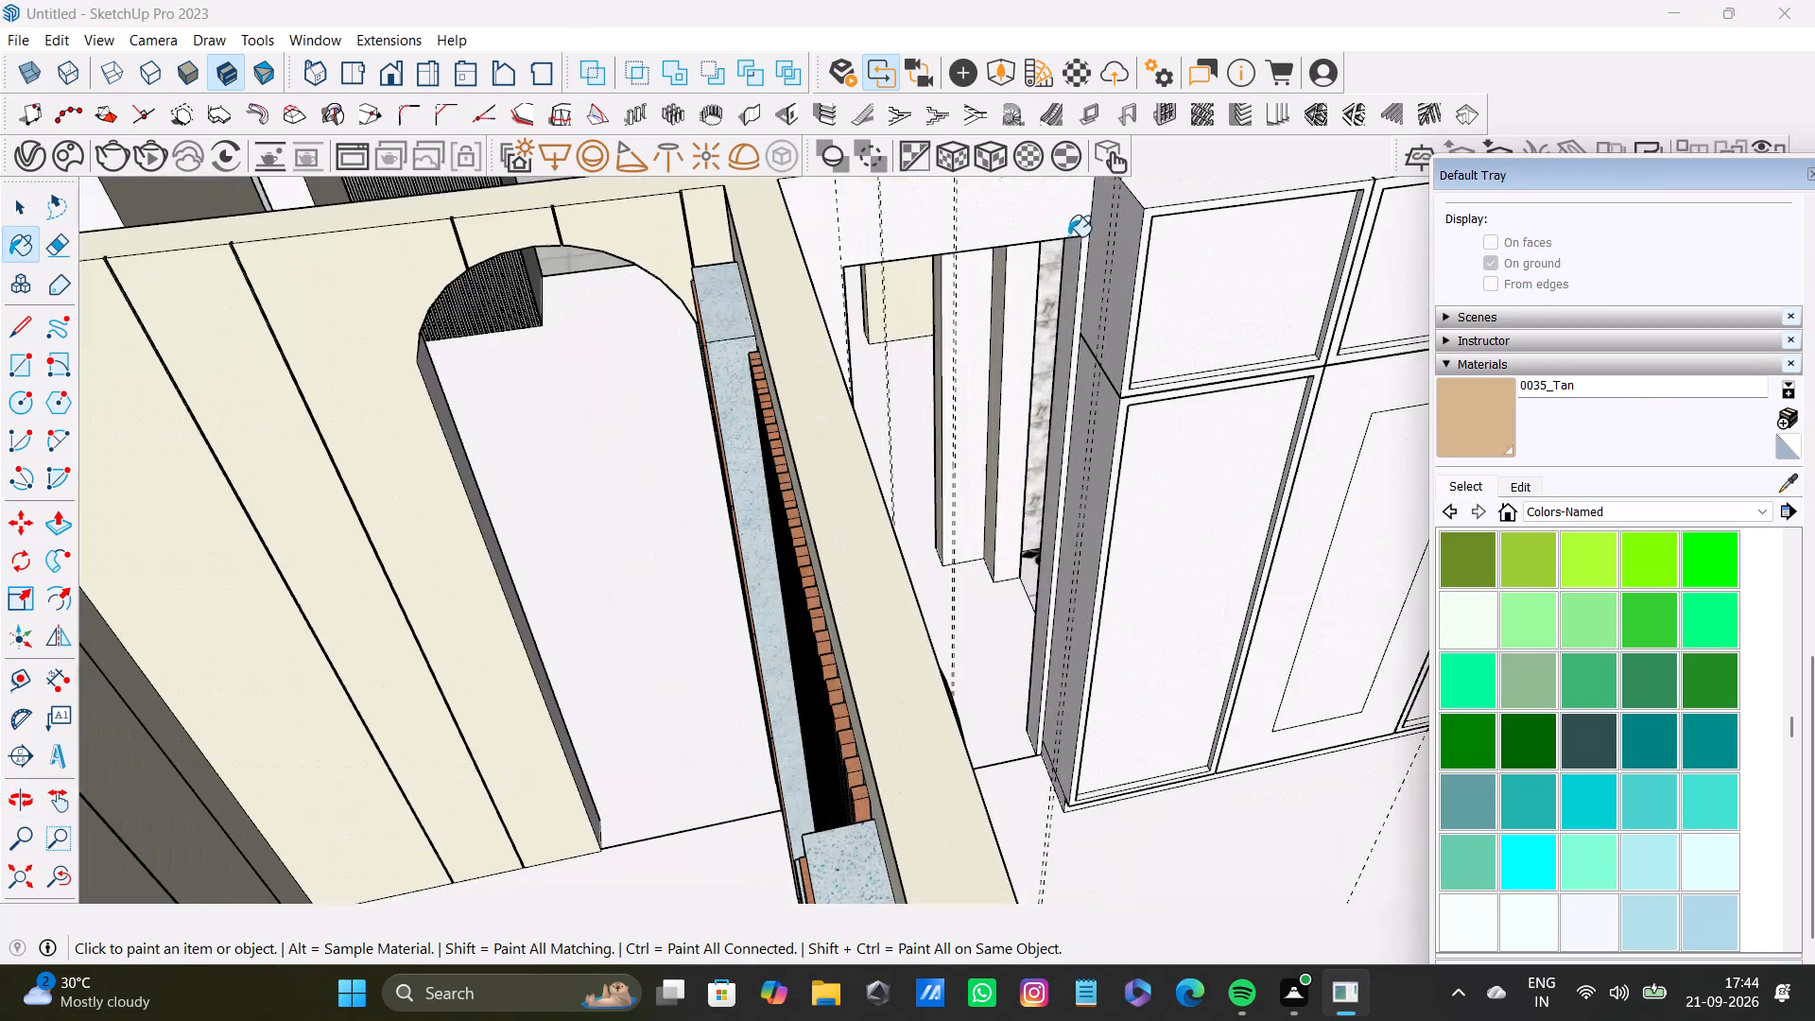
scroll(1068, 236, "up", 1)
left_click(1056, 214)
scroll(1110, 315, "down", 13)
middle_click_drag(1273, 378, 1198, 421)
key("space")
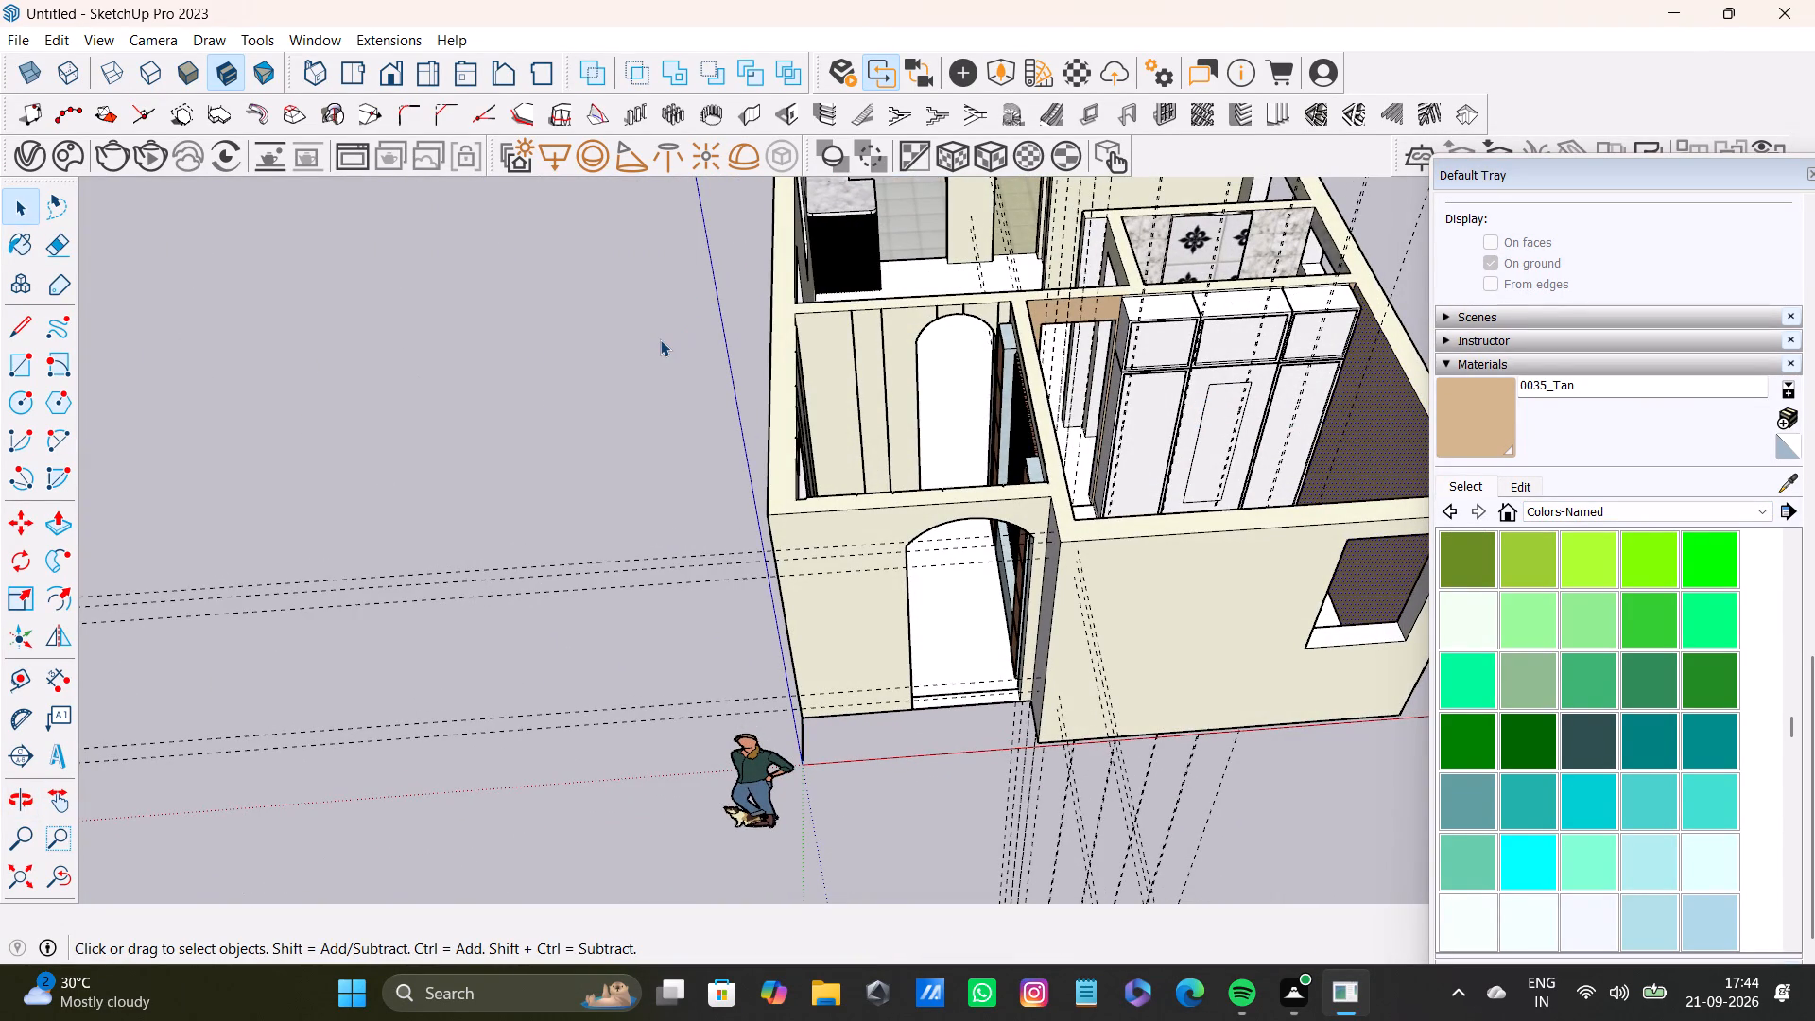
left_click(660, 339)
key("space")
Delete all the leftover construction guides from the model.
scroll(1305, 389, "down", 6)
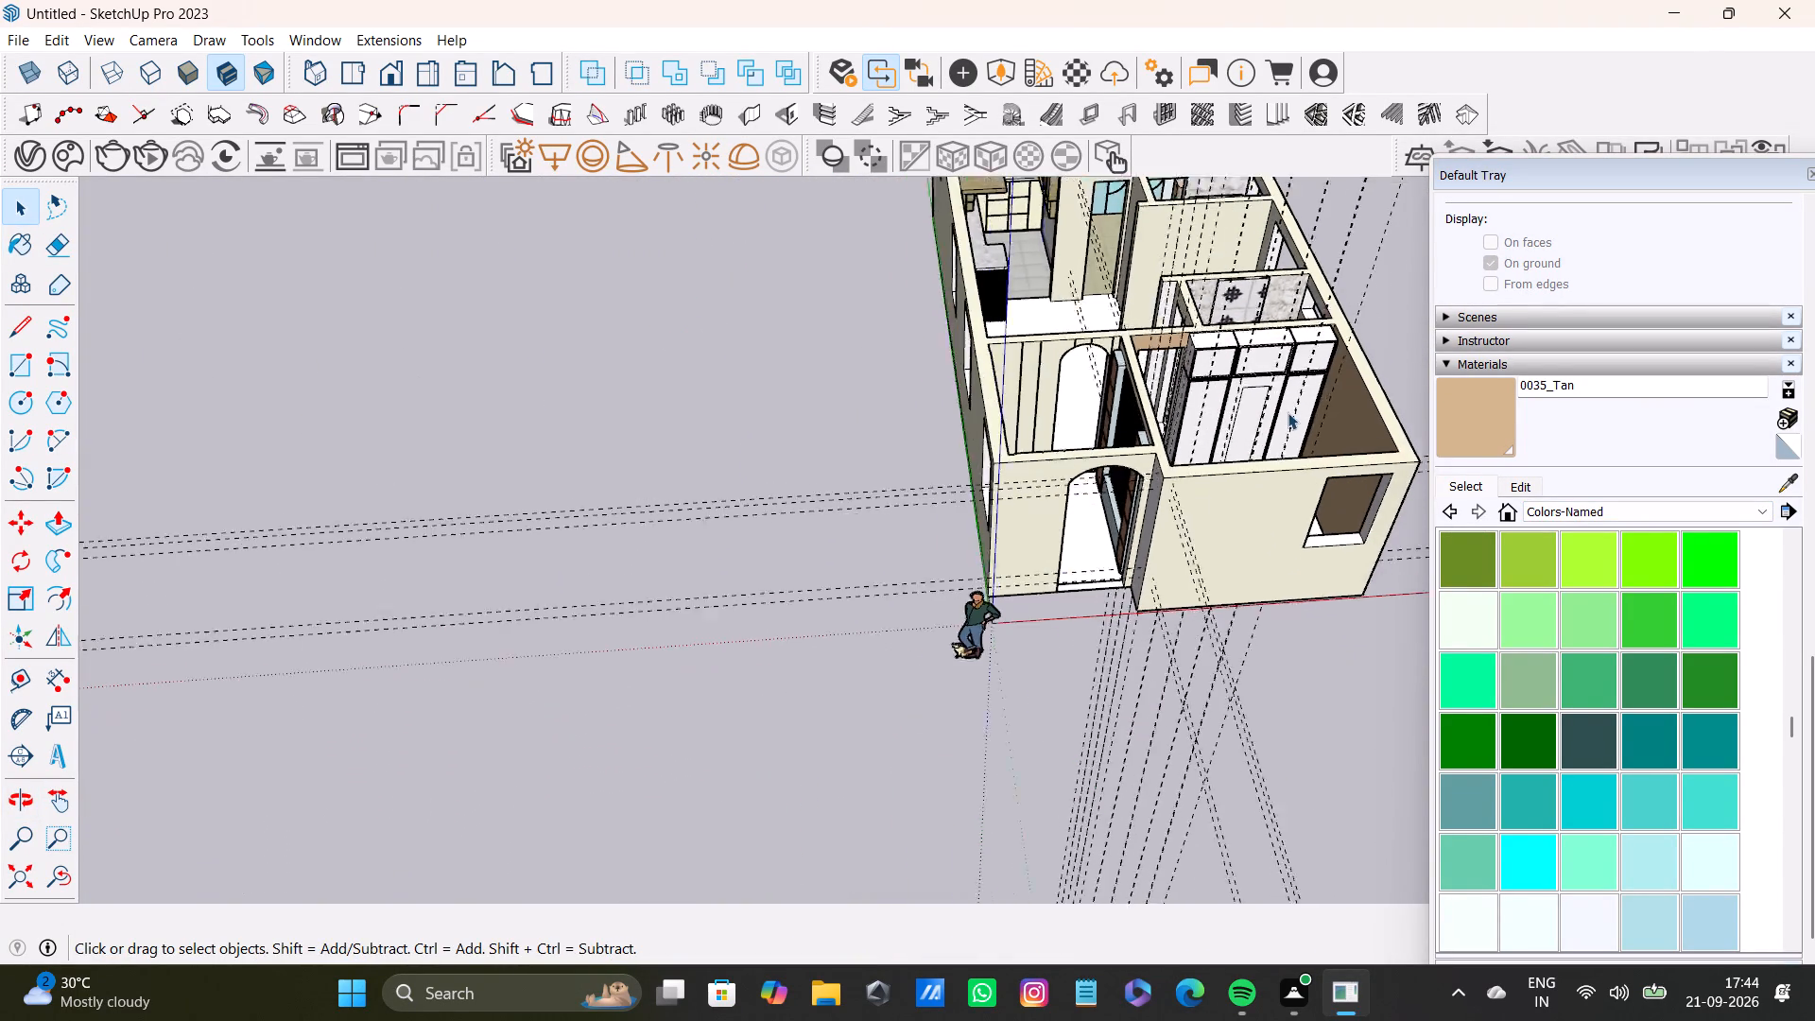
scroll(1288, 412, "down", 1)
middle_click_drag(1288, 430, 98, 357)
scroll(270, 286, "up", 4)
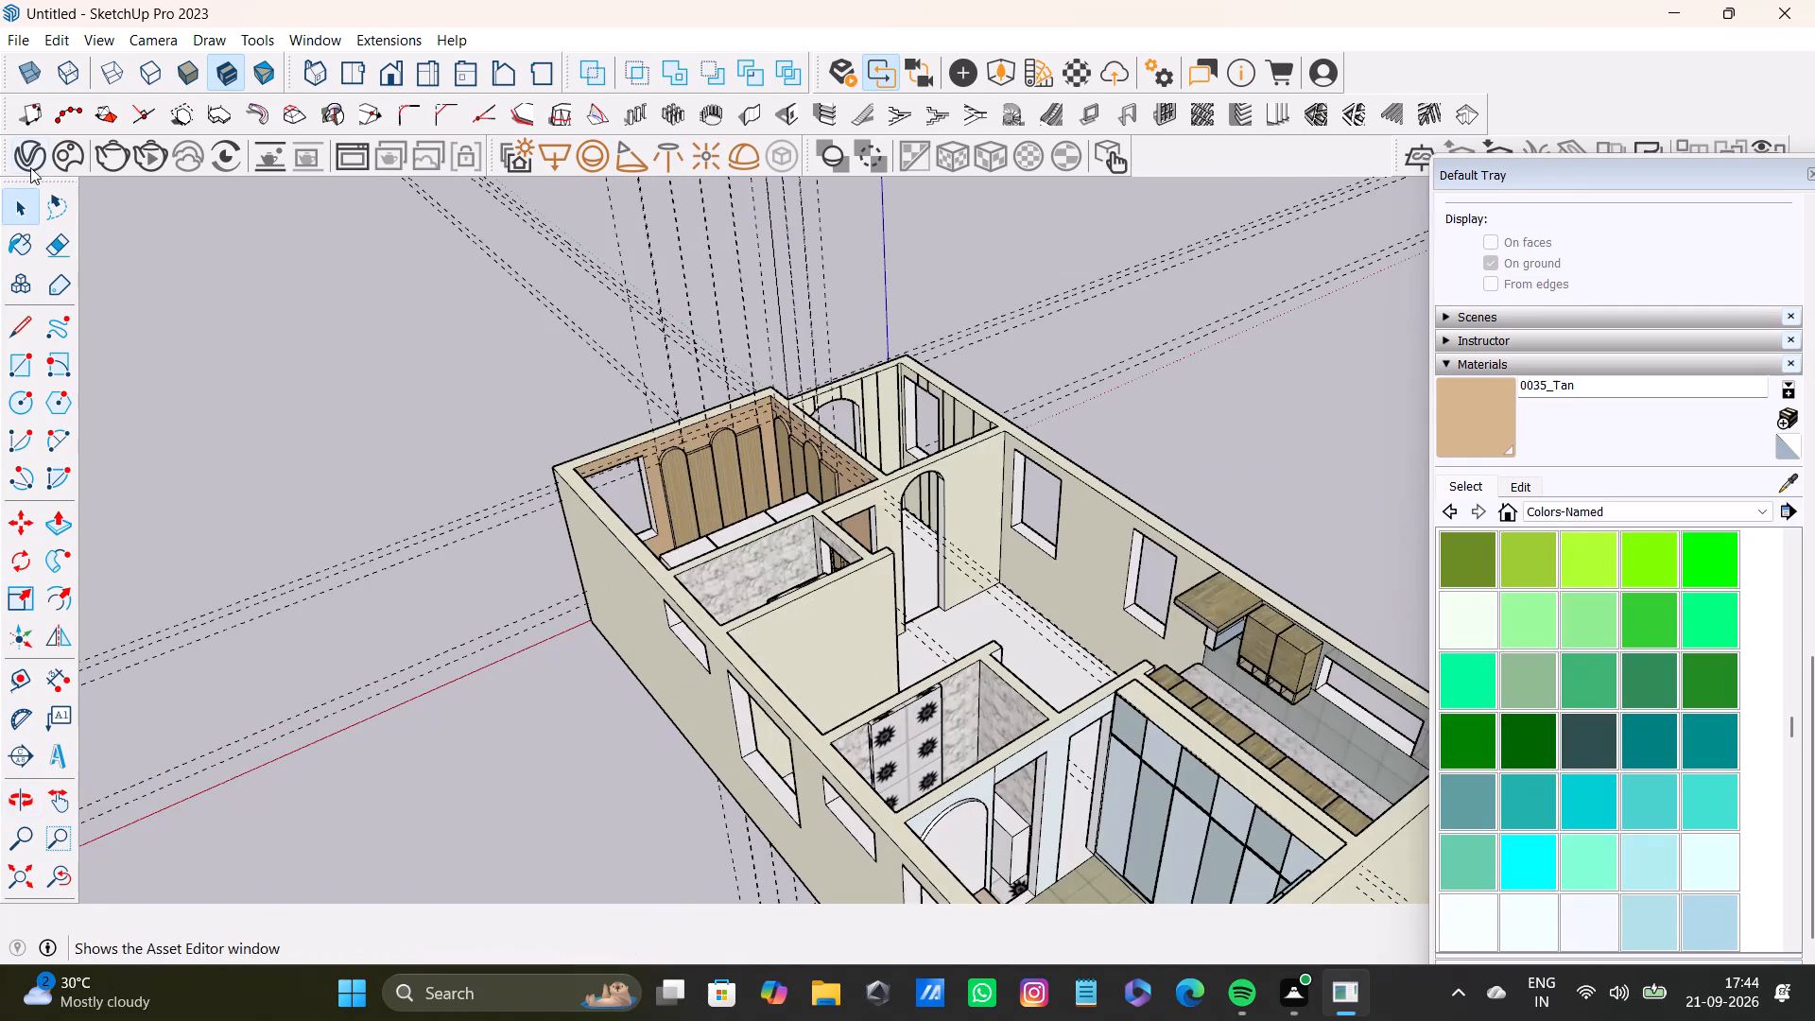
scroll(30, 167, "up", 15)
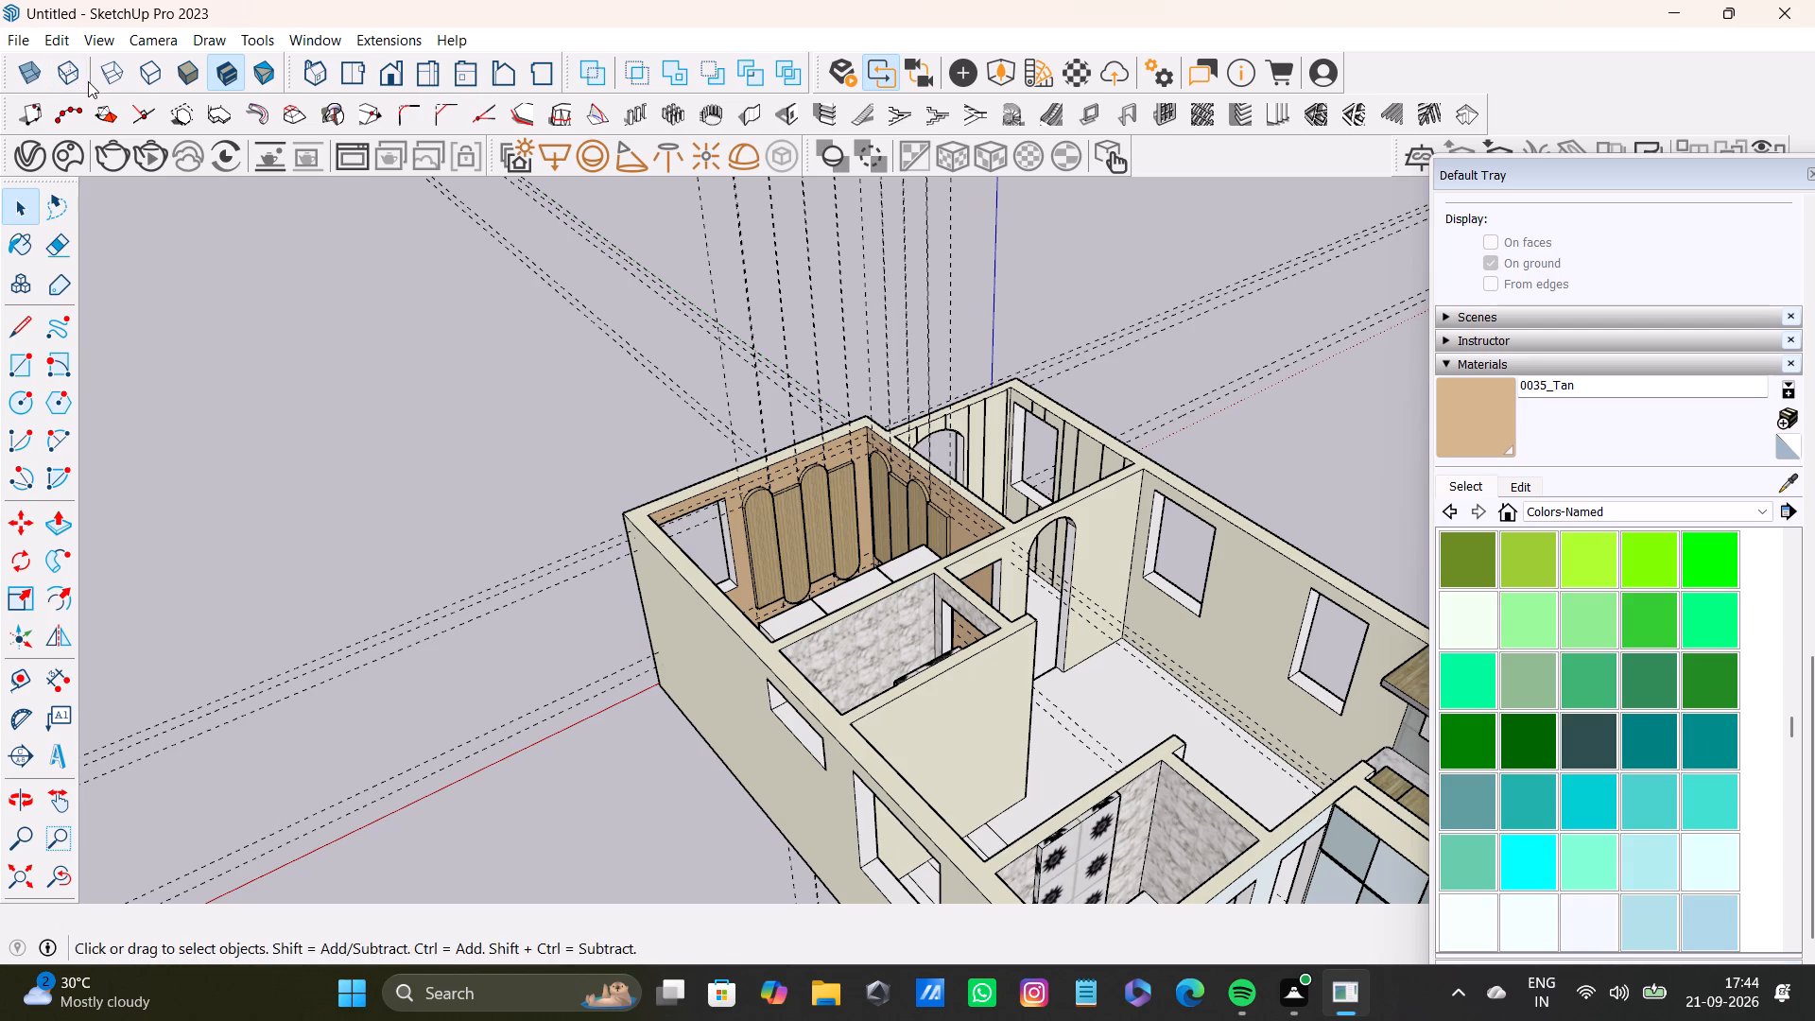
left_click(59, 53)
left_click(59, 43)
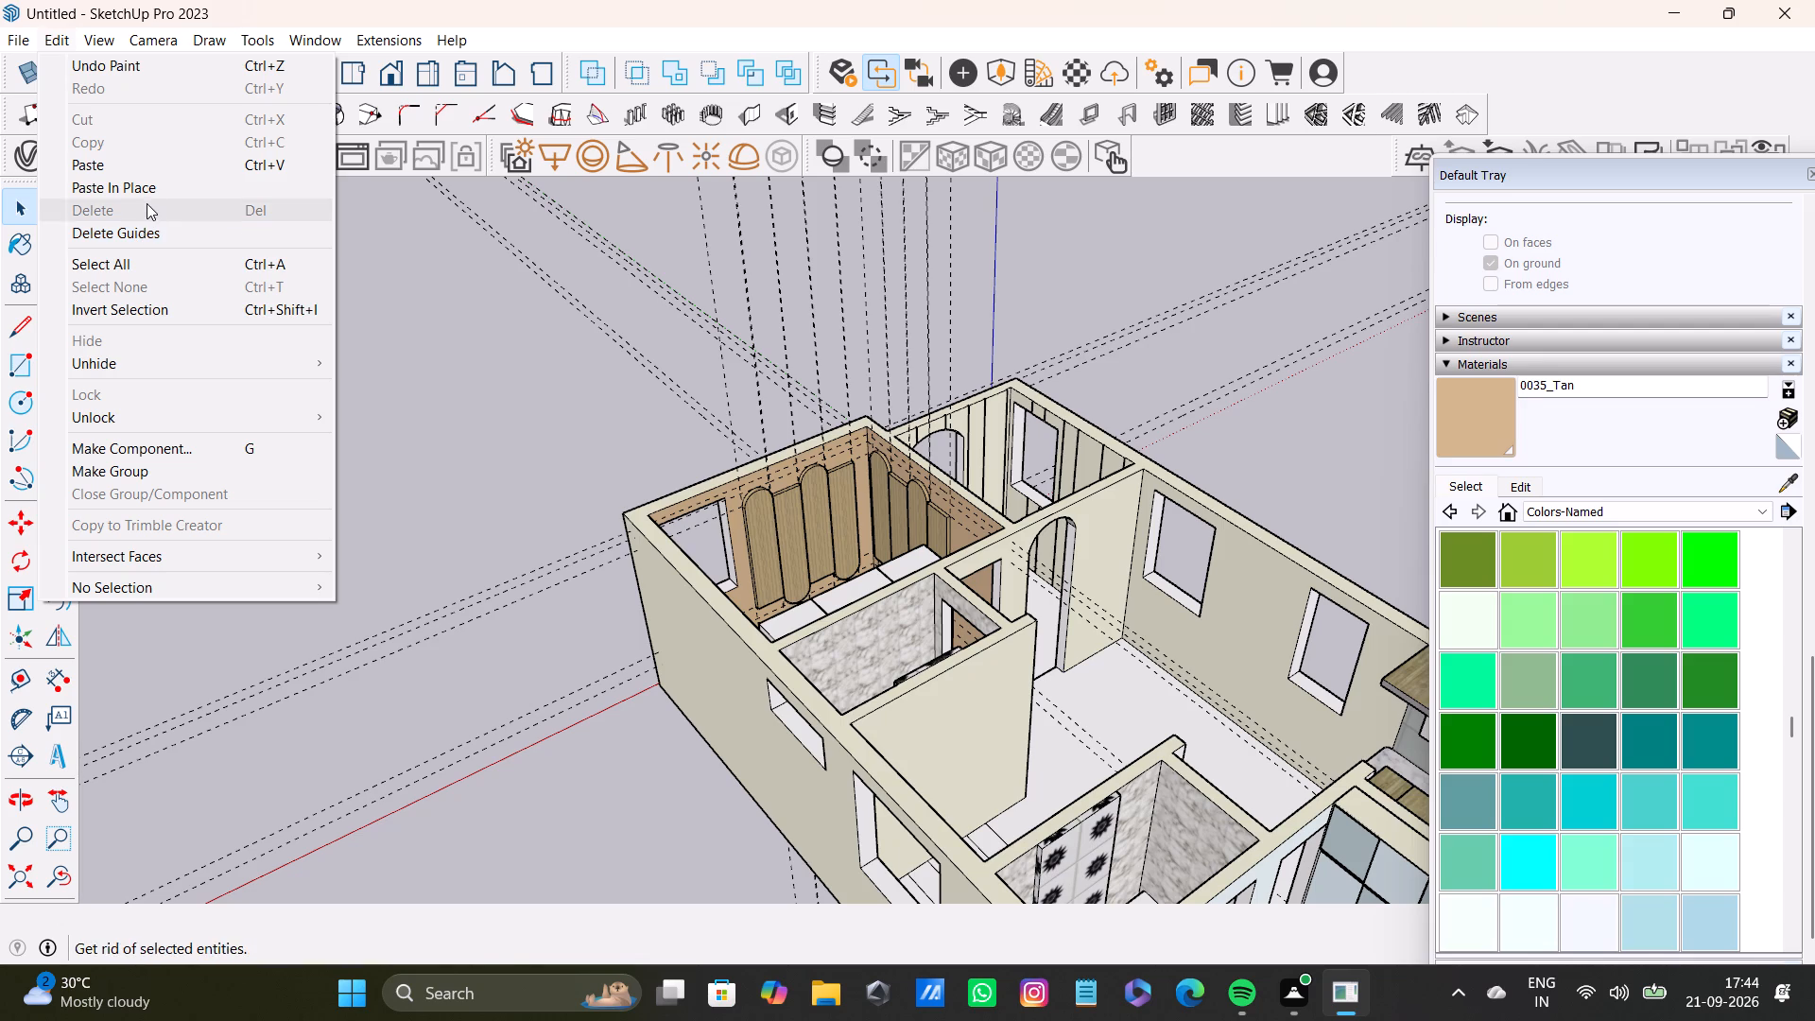
left_click(150, 231)
Select the four raised panels on the windowed wall and scale them wider horizontally, toward the room corner.
scroll(553, 408, "up", 9)
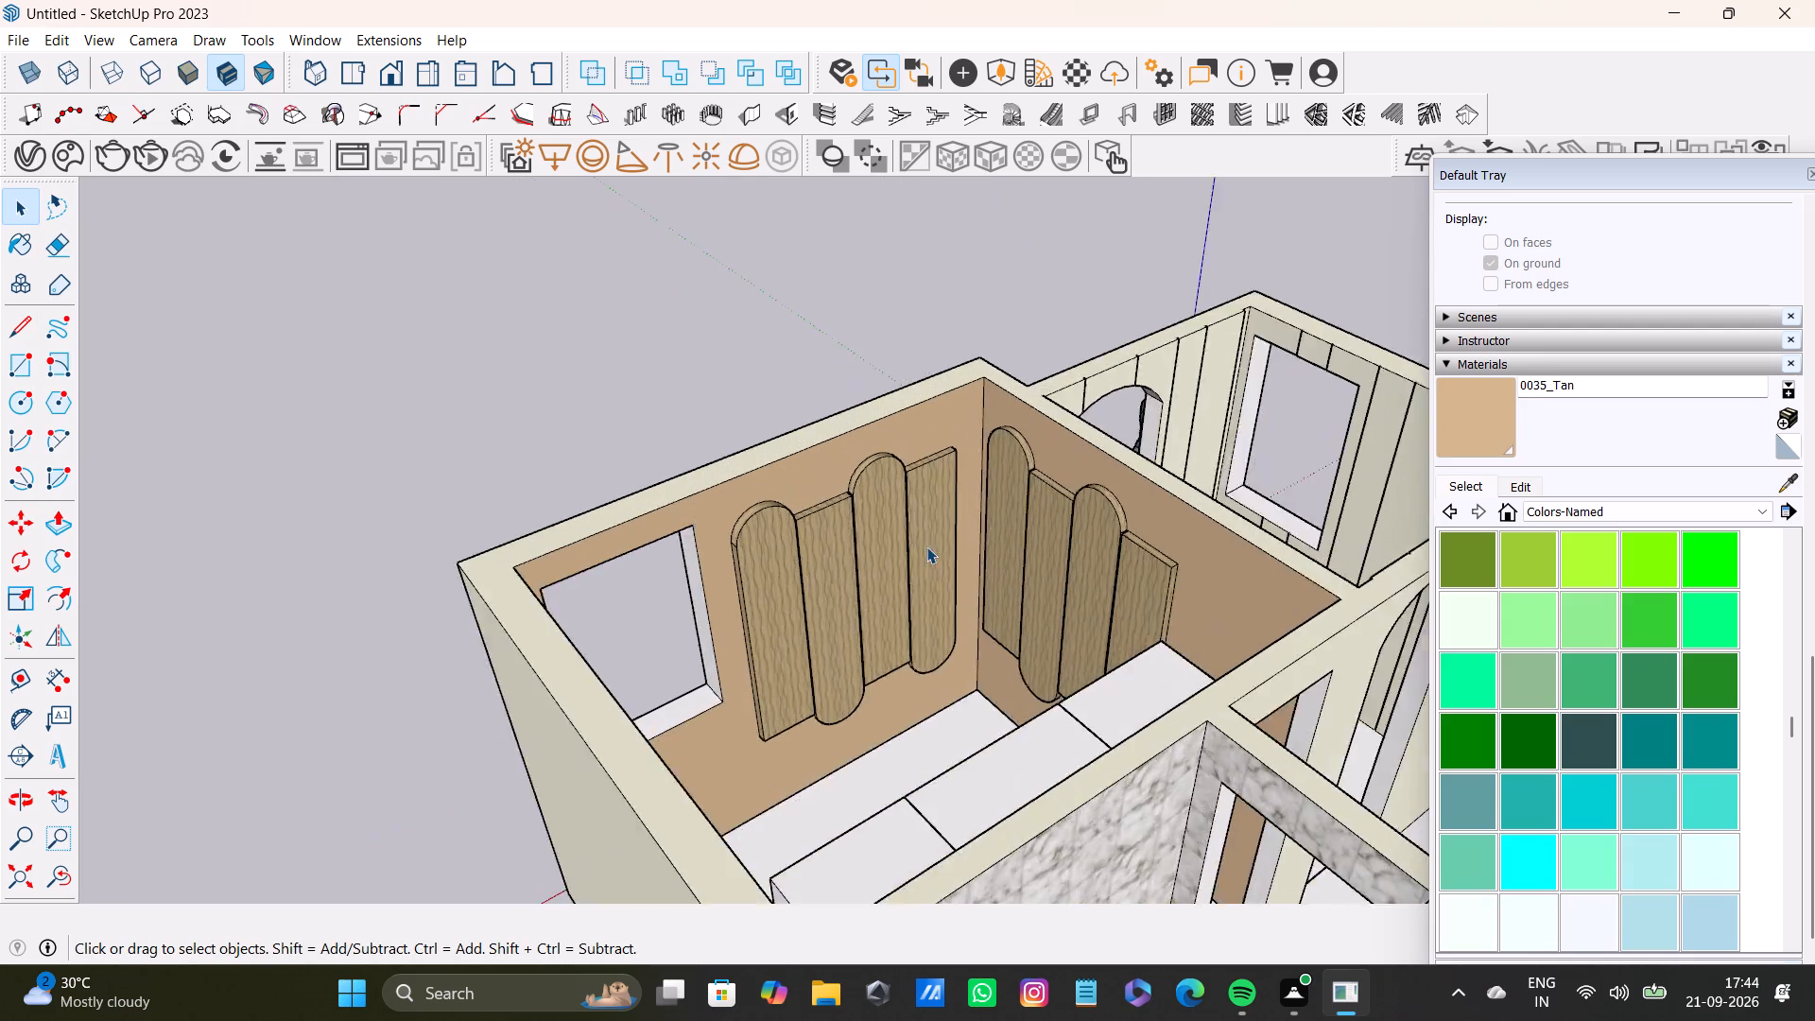
scroll(926, 546, "up", 2)
middle_click_drag(1011, 546, 470, 621)
scroll(785, 560, "up", 4)
middle_click_drag(910, 535, 1109, 513)
scroll(941, 492, "down", 4)
left_click_drag(653, 292, 1059, 684)
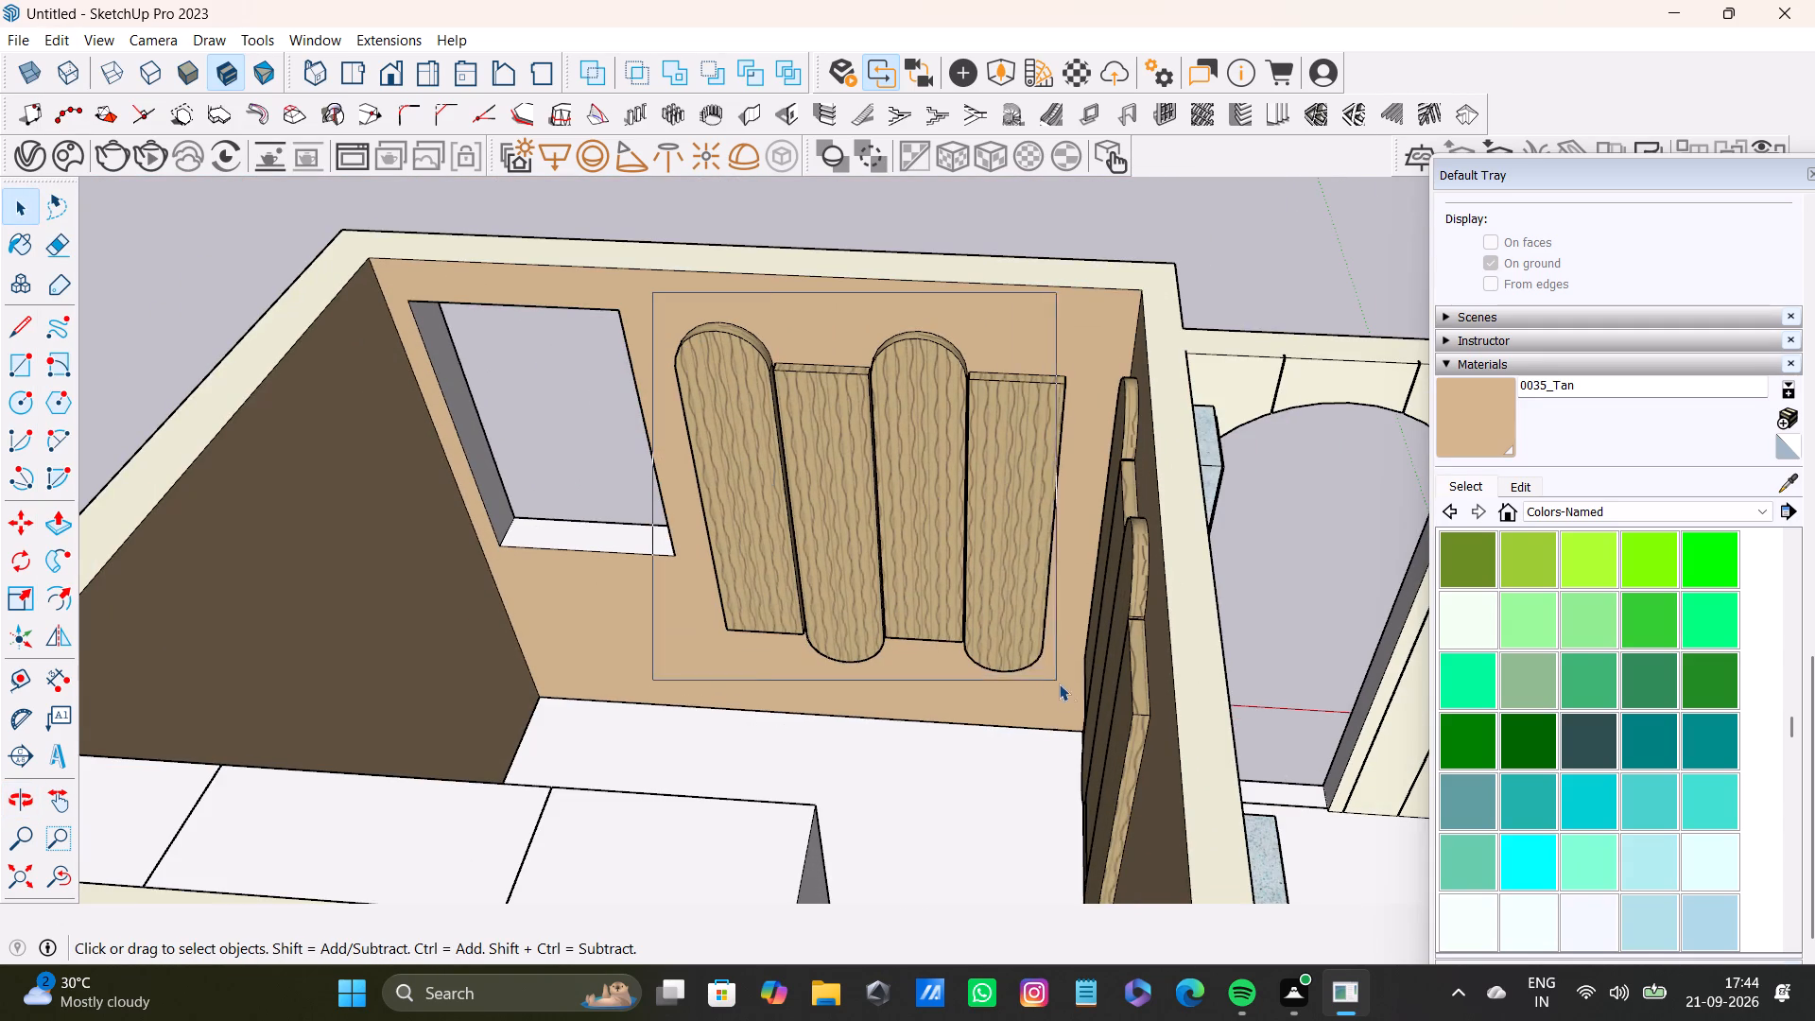
left_click_drag(1059, 684, 1080, 714)
key("z")
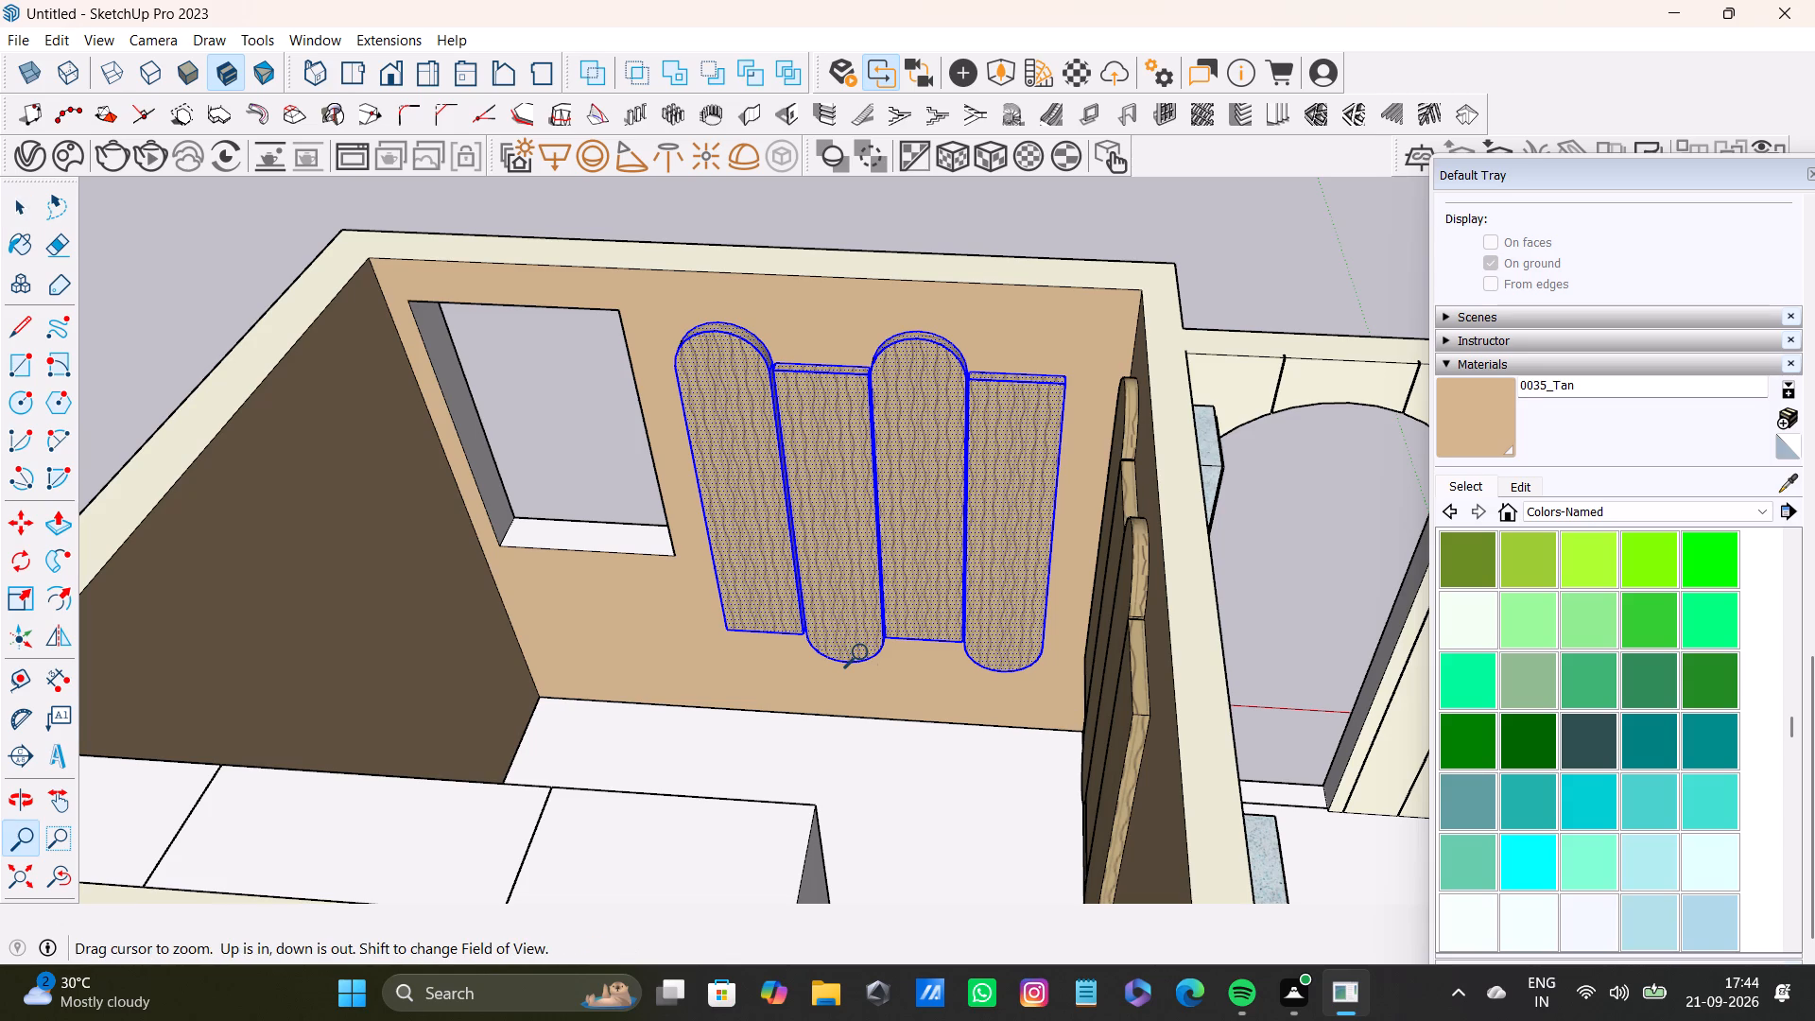
key("s")
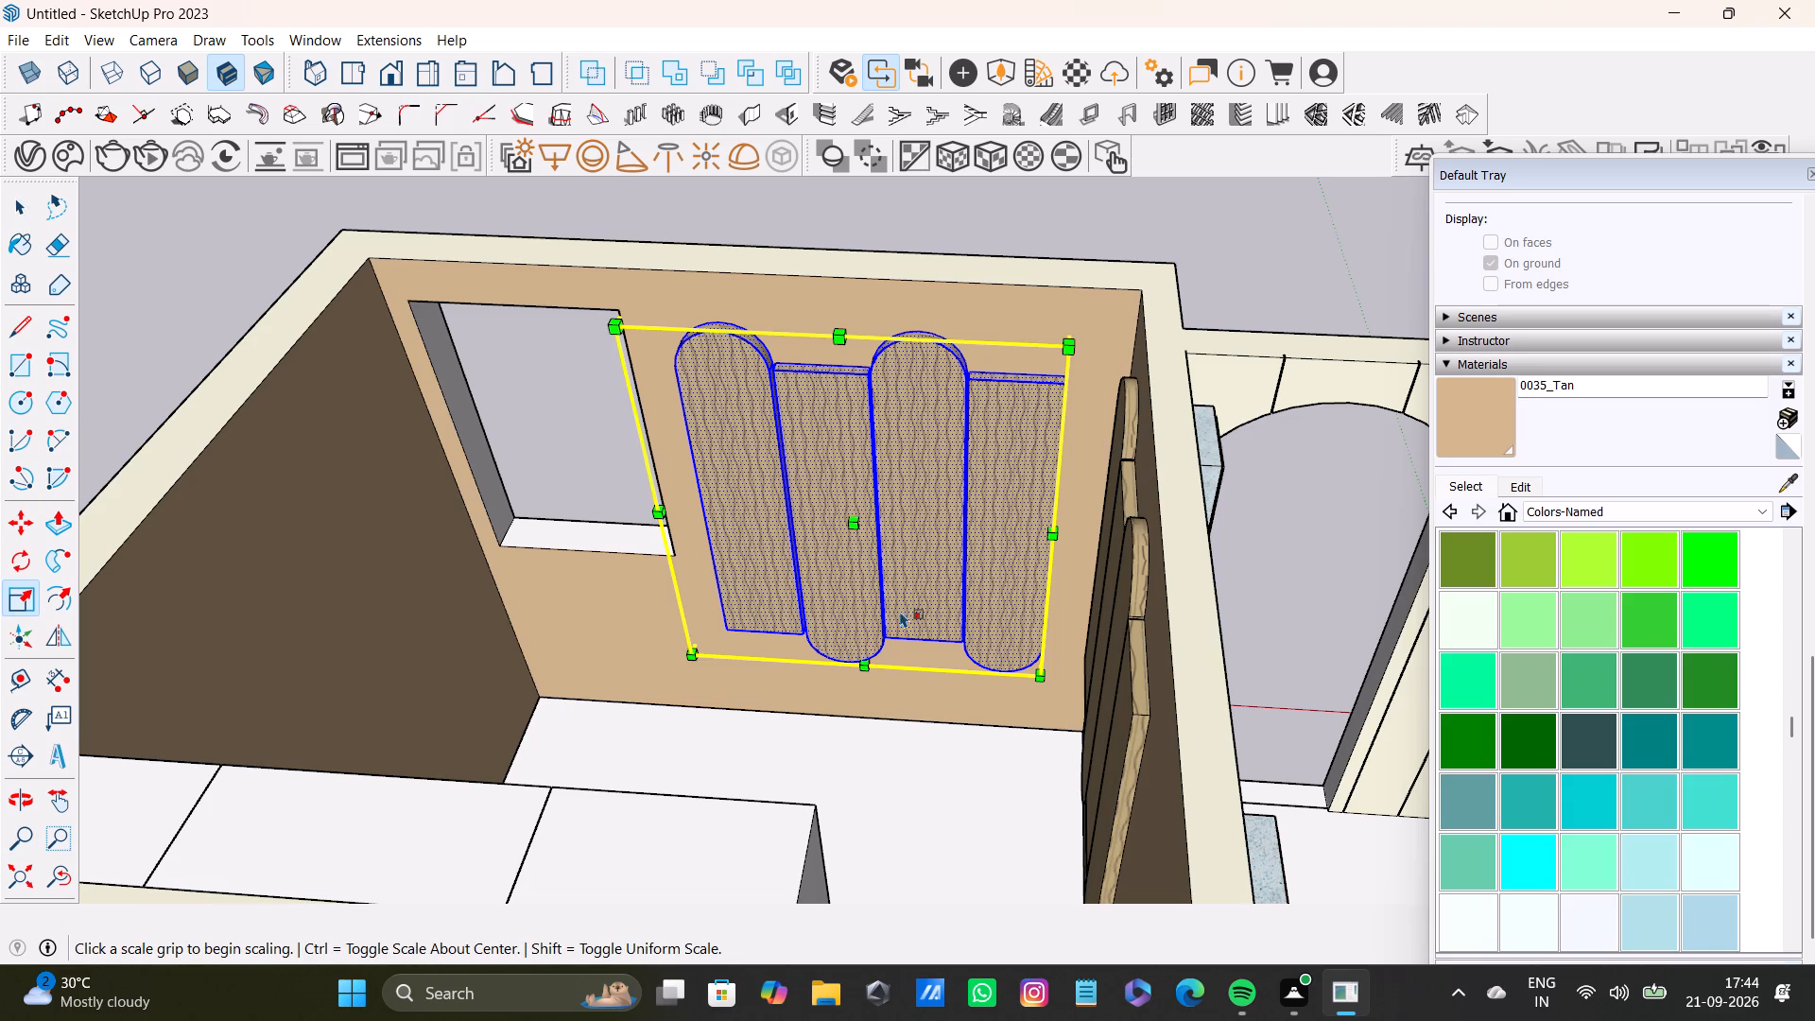
left_click_drag(1062, 517, 1092, 517)
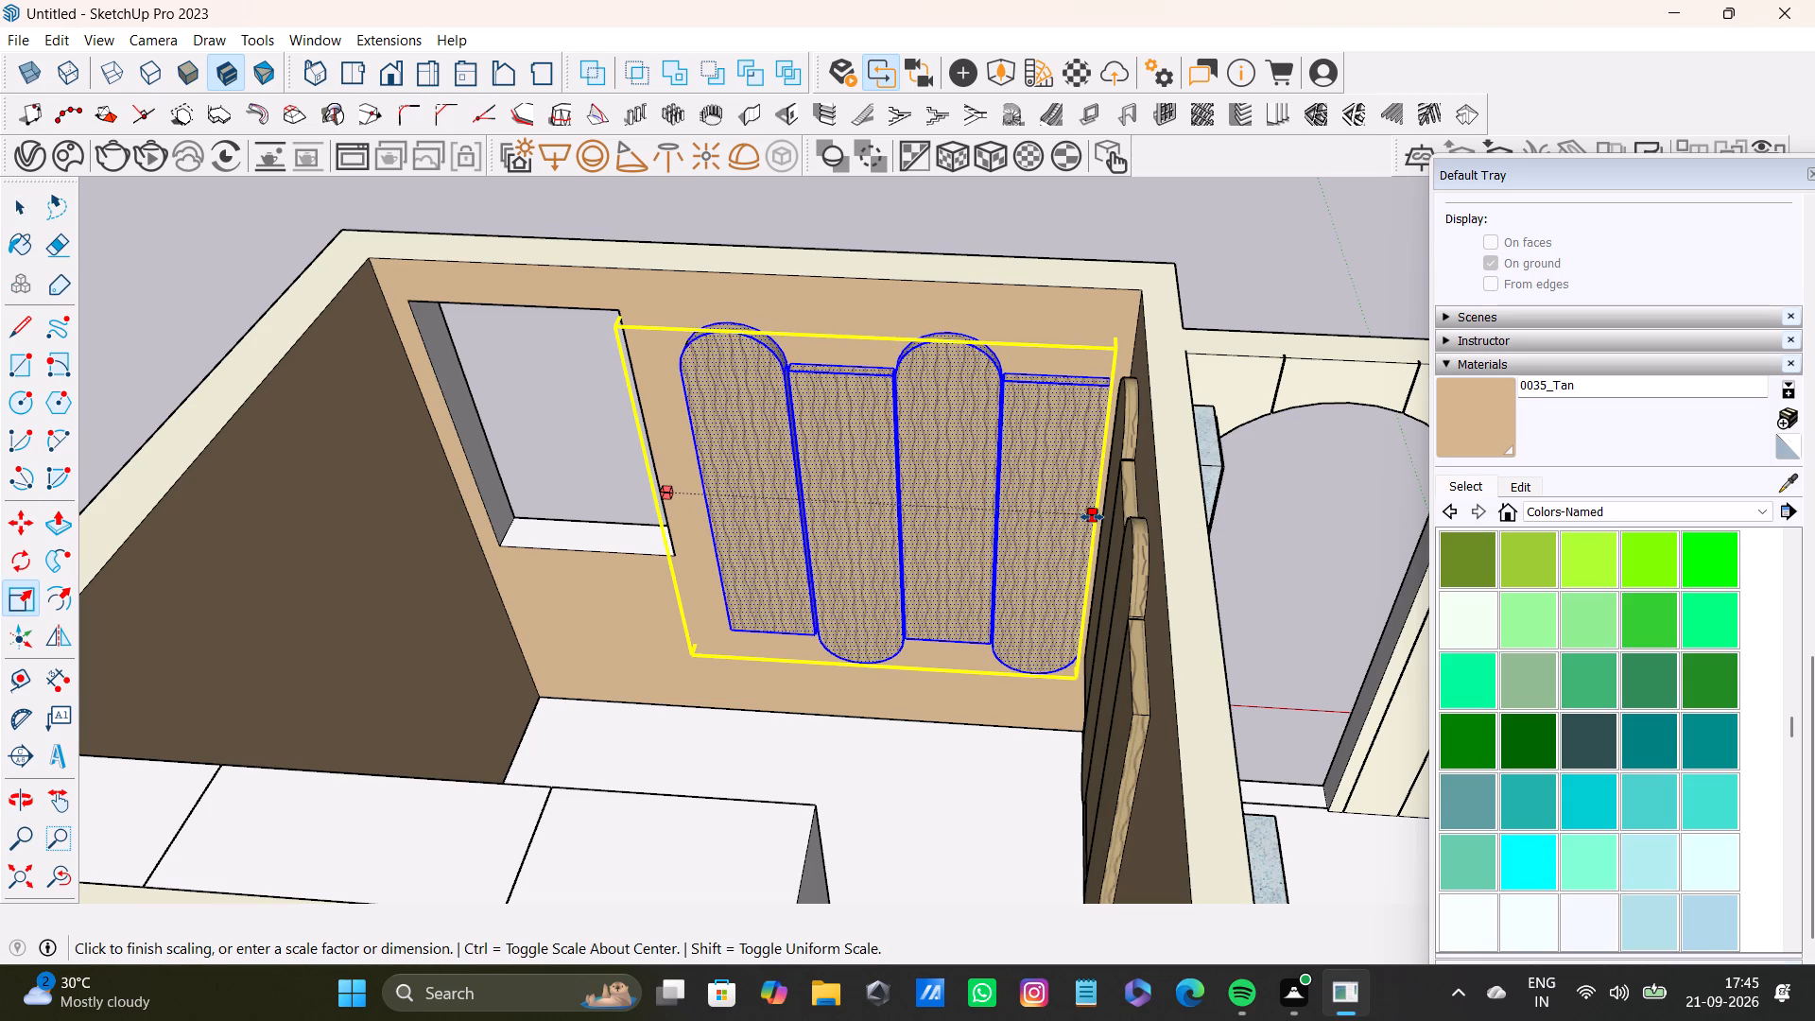
left_click_drag(1092, 517, 1091, 515)
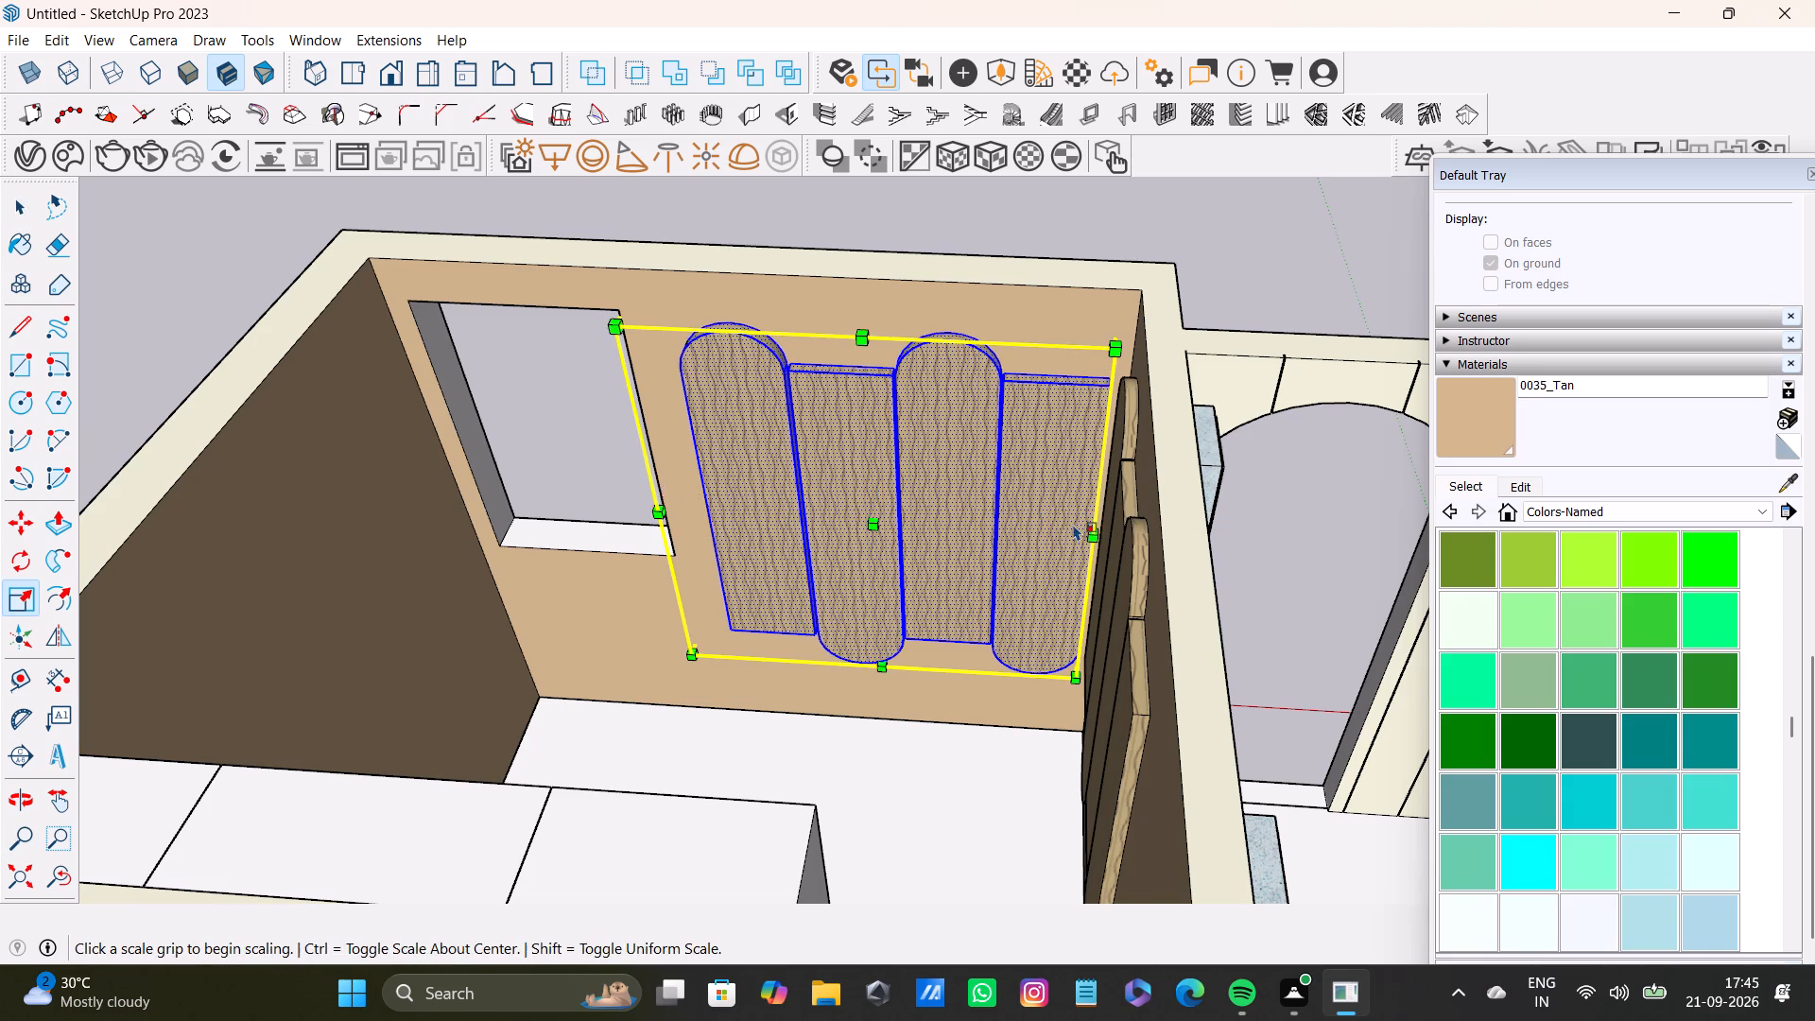
scroll(1064, 526, "up", 3)
middle_click_drag(1050, 524, 1120, 502)
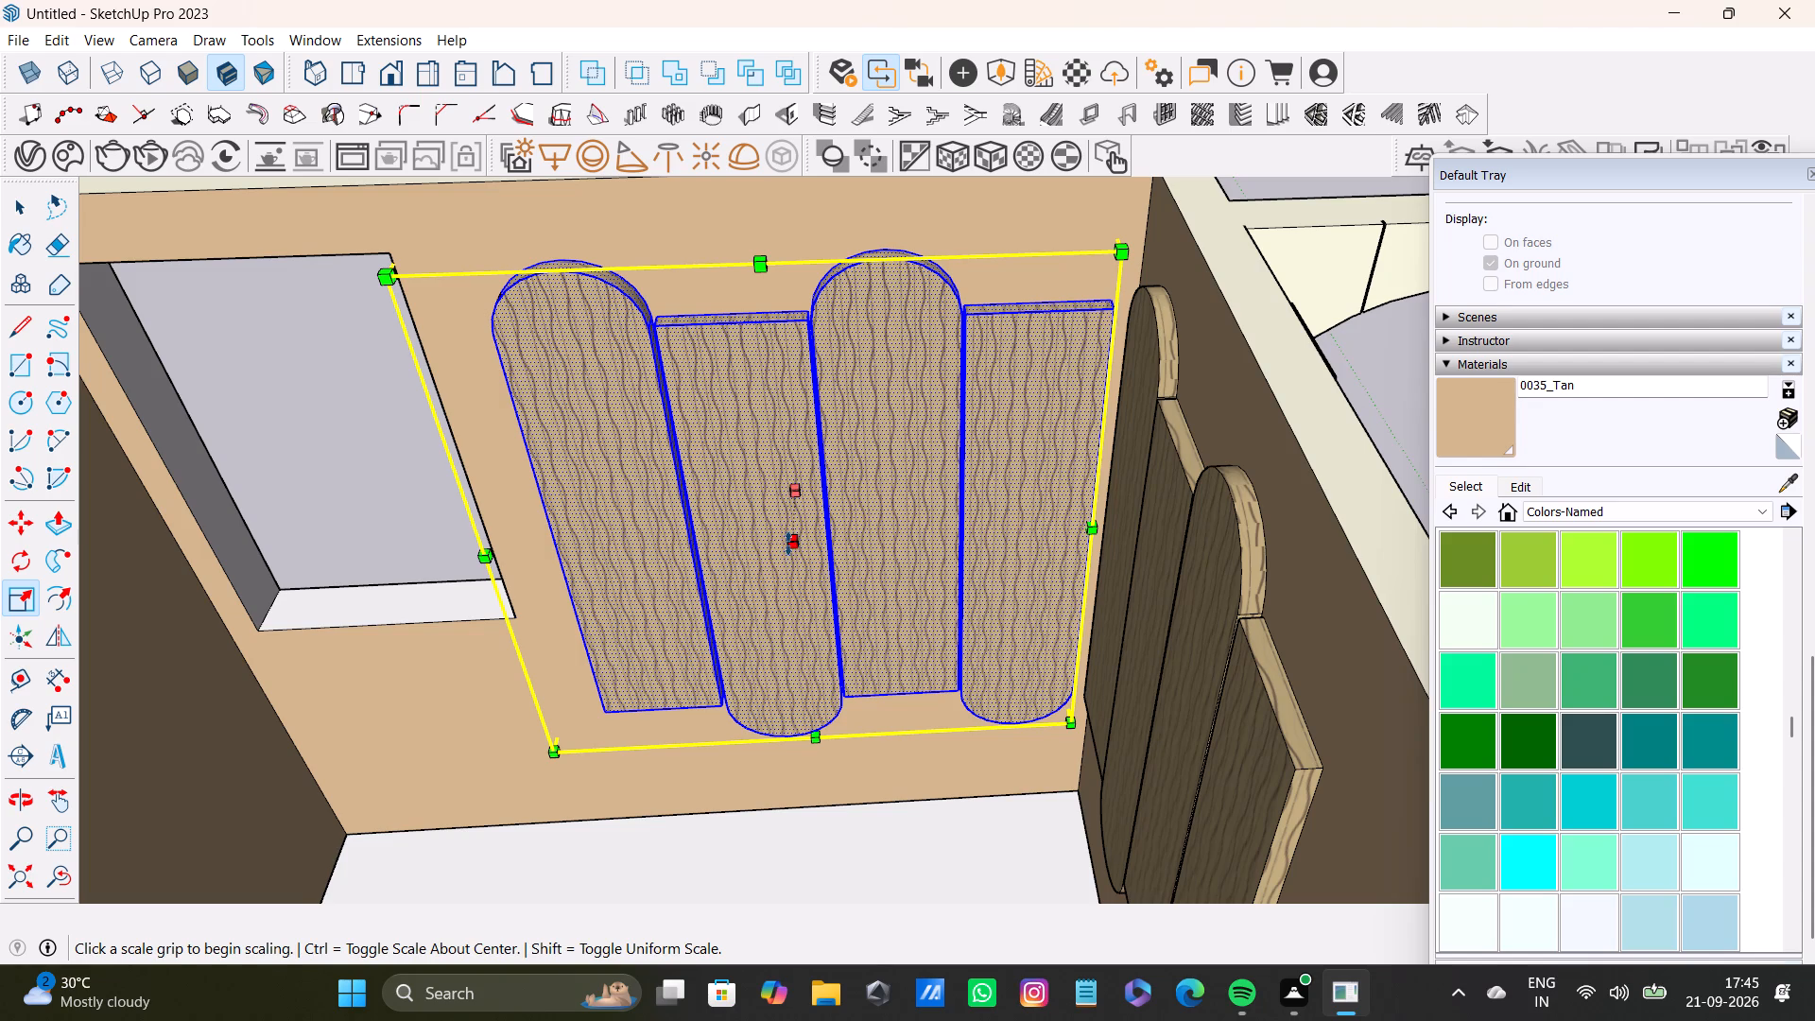
left_click(788, 544)
scroll(680, 629, "down", 4)
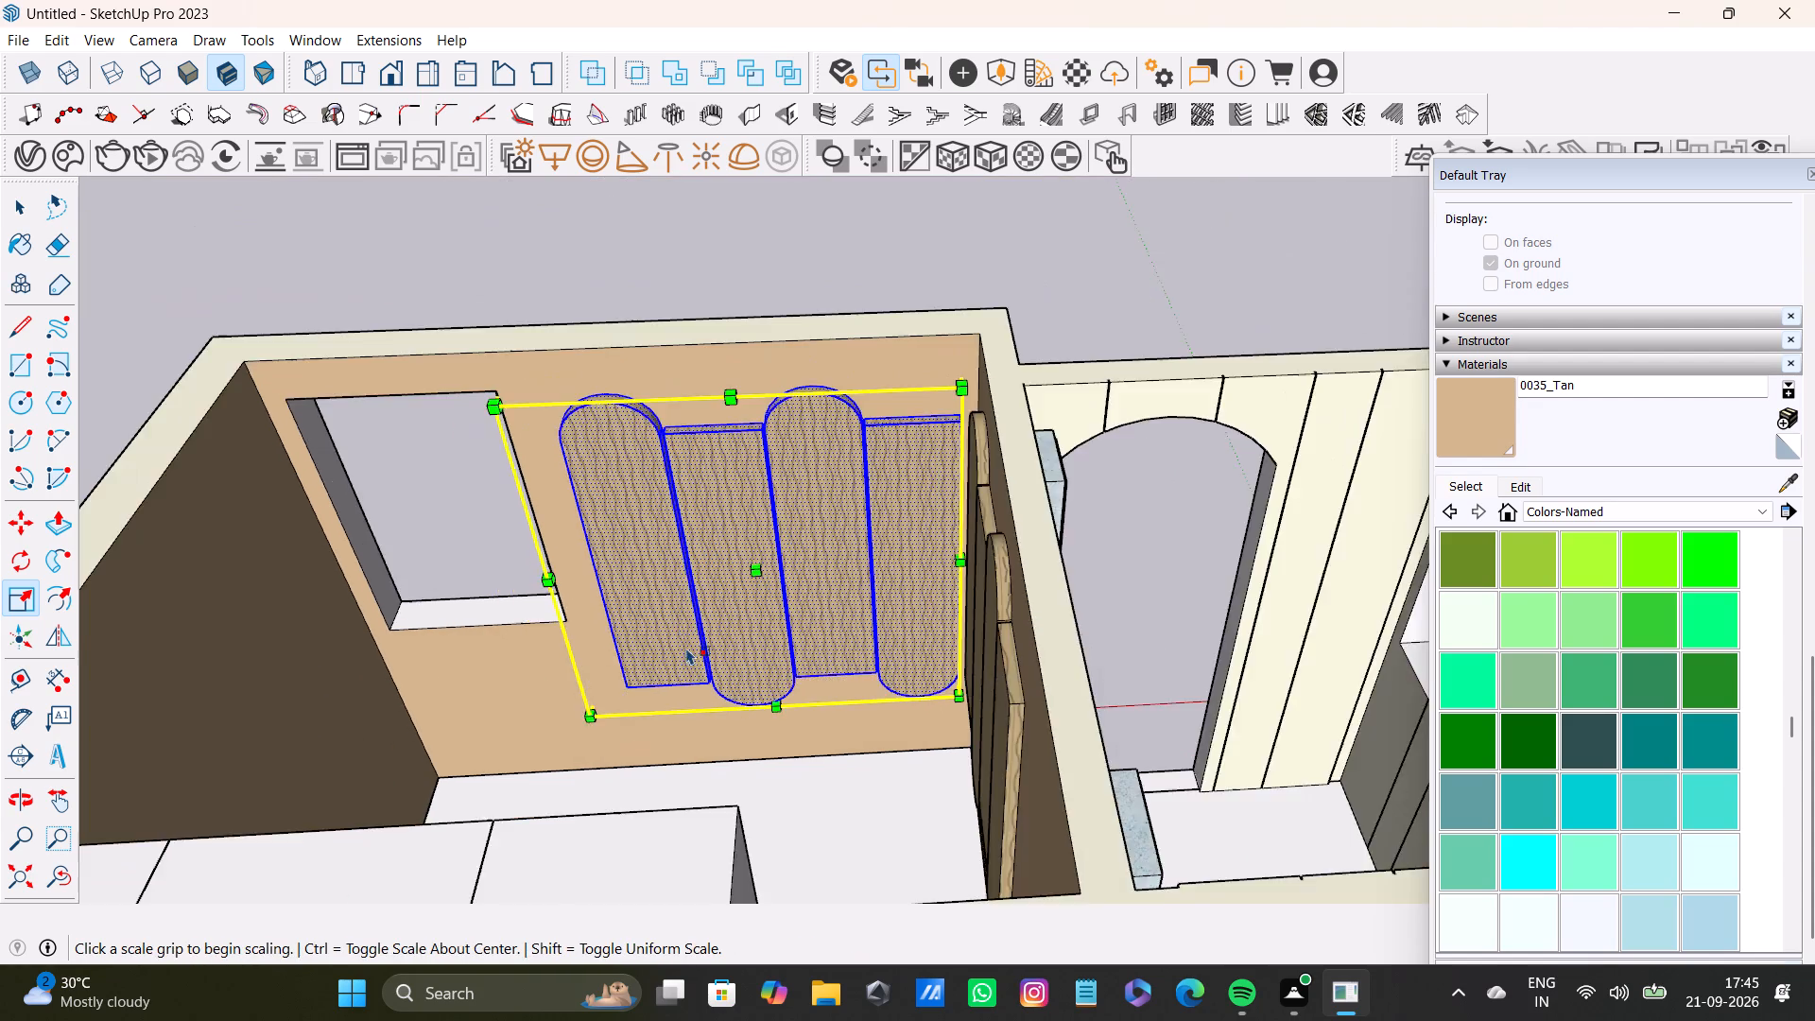
middle_click_drag(686, 649, 1091, 596)
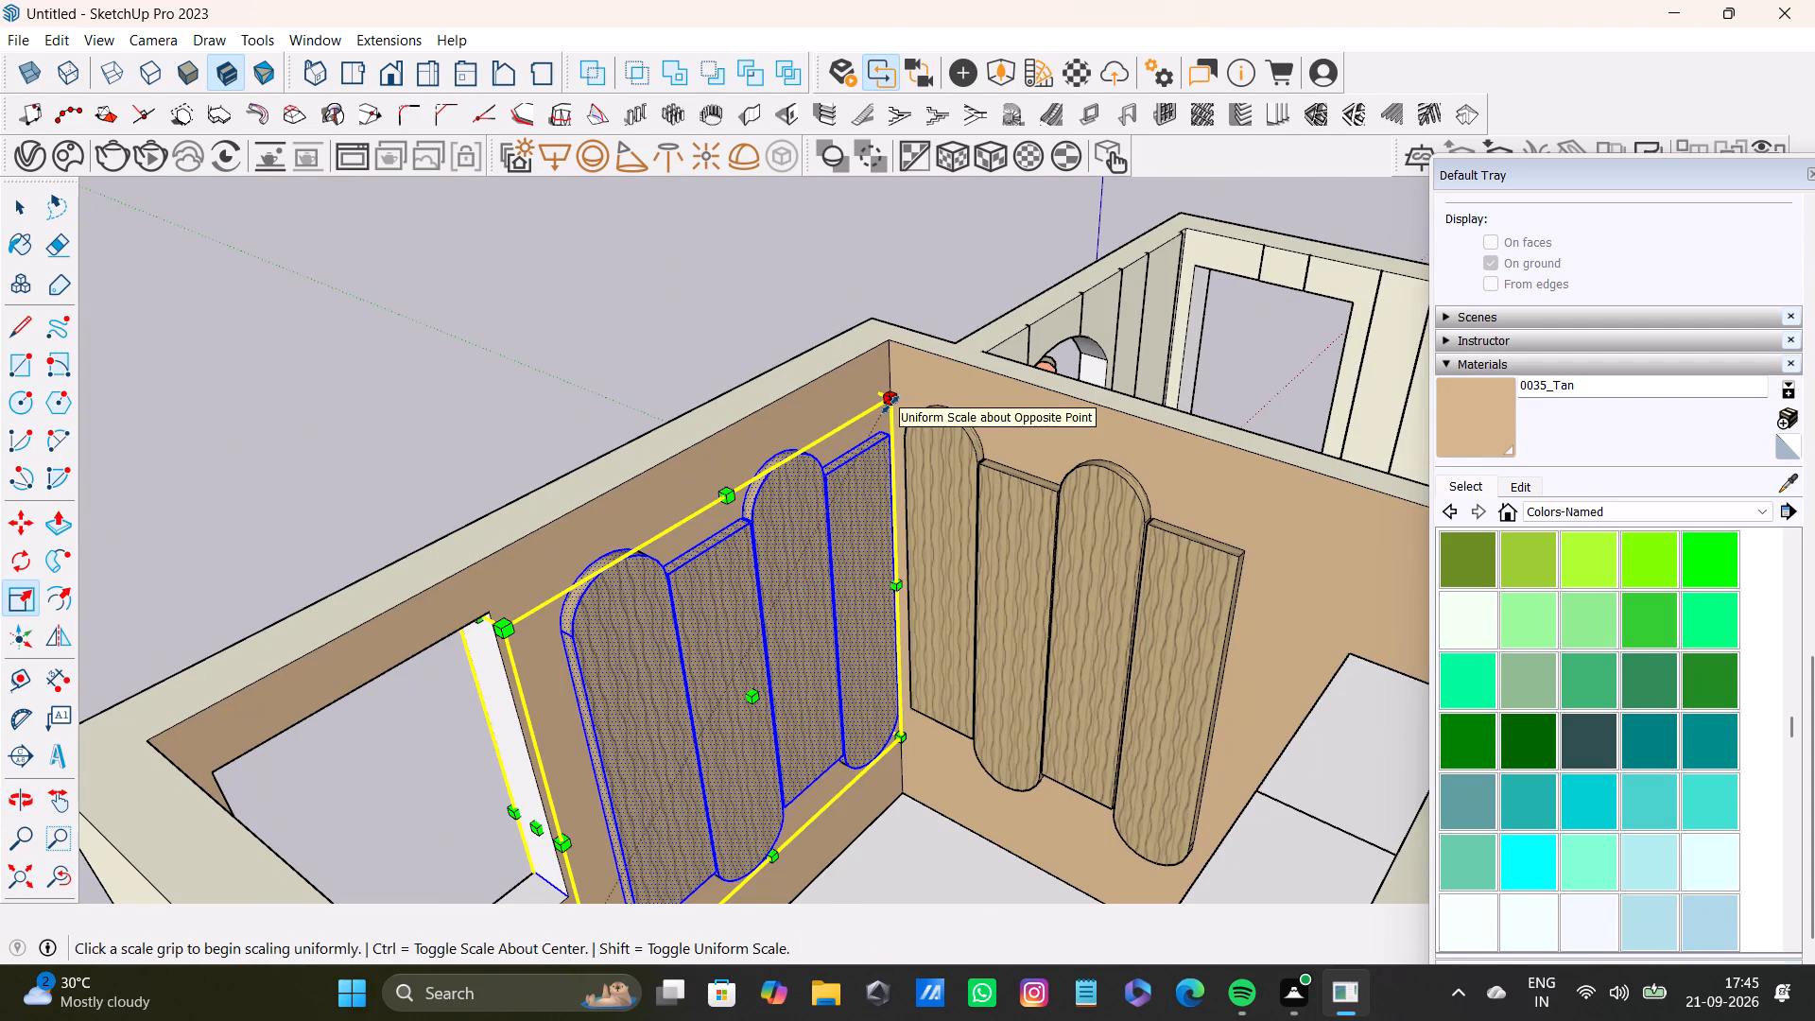
key("space")
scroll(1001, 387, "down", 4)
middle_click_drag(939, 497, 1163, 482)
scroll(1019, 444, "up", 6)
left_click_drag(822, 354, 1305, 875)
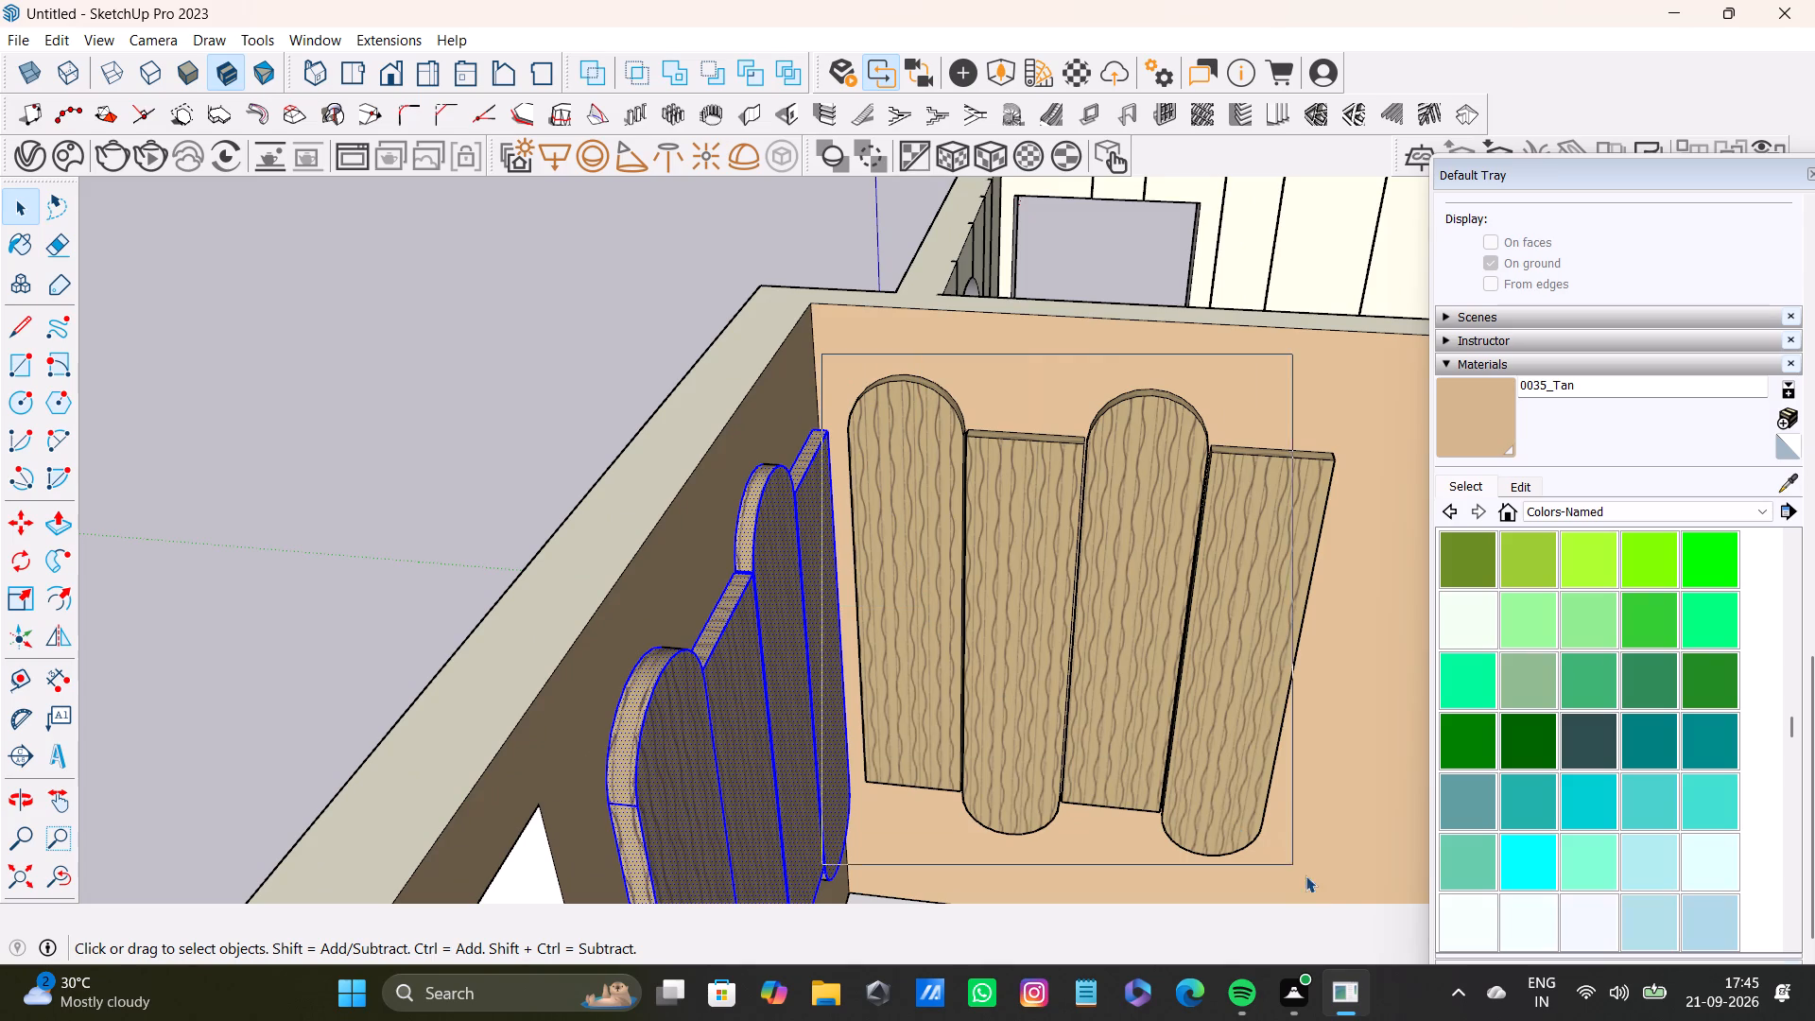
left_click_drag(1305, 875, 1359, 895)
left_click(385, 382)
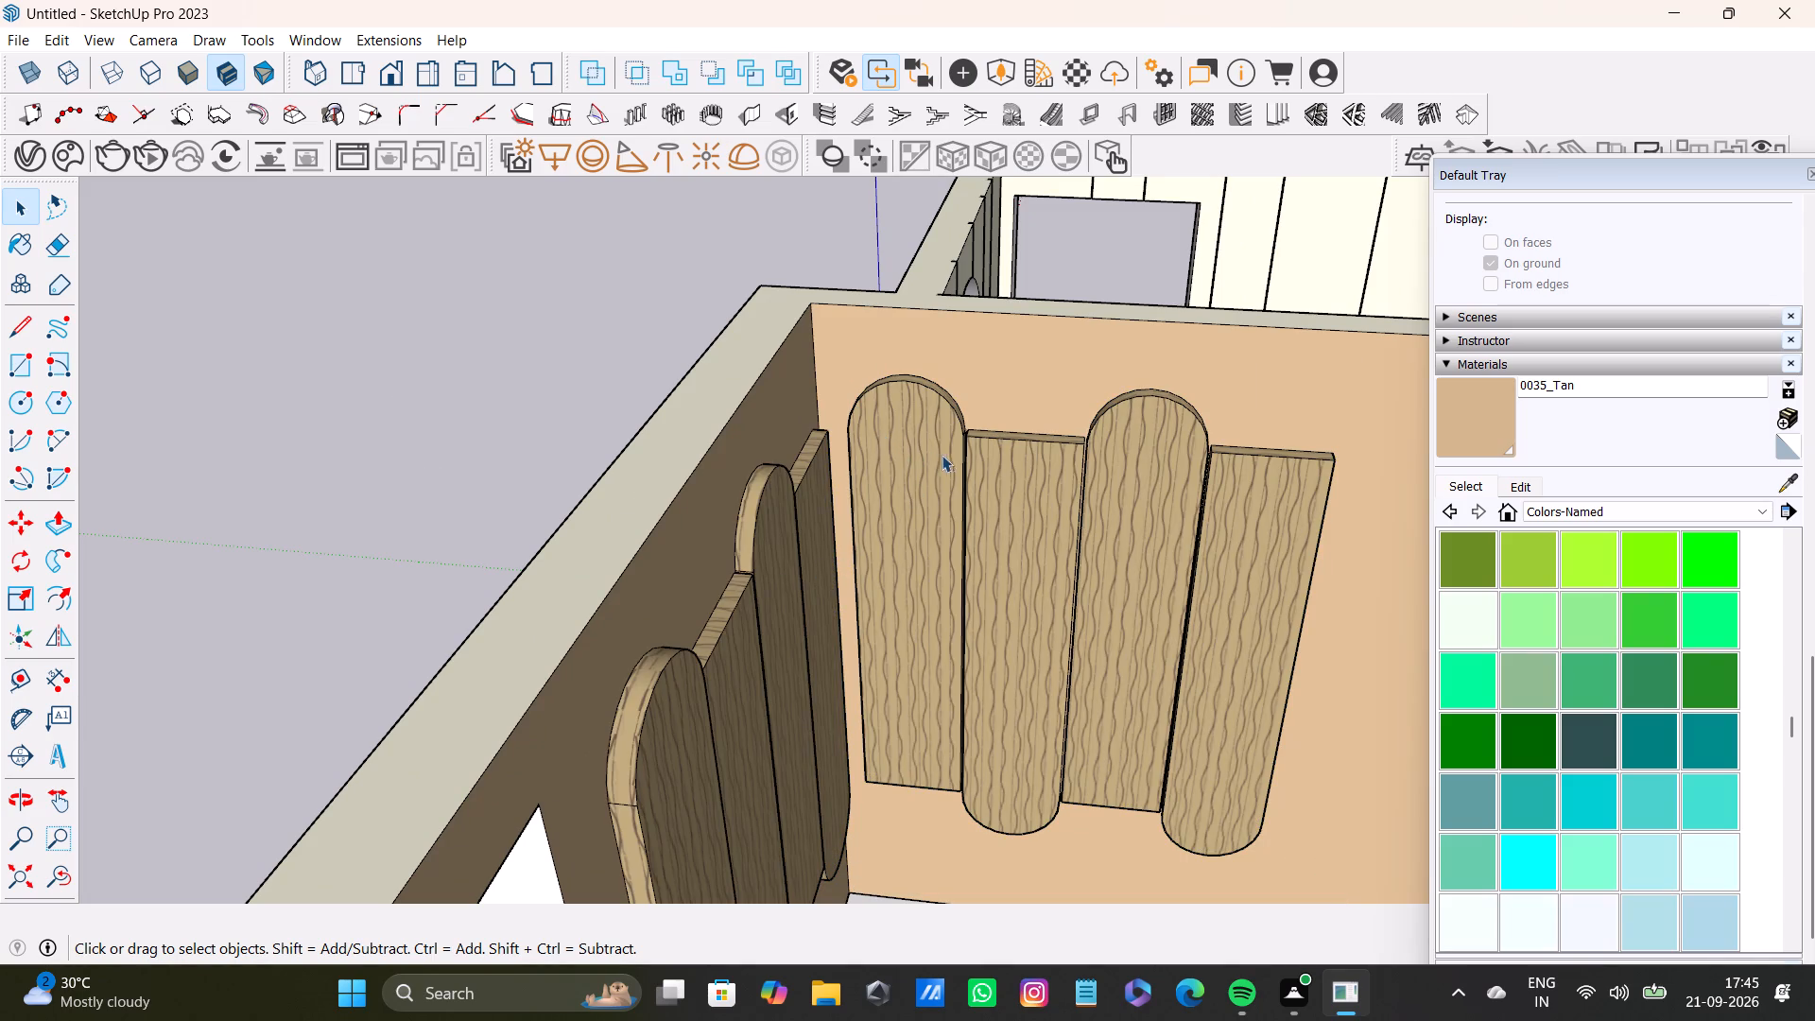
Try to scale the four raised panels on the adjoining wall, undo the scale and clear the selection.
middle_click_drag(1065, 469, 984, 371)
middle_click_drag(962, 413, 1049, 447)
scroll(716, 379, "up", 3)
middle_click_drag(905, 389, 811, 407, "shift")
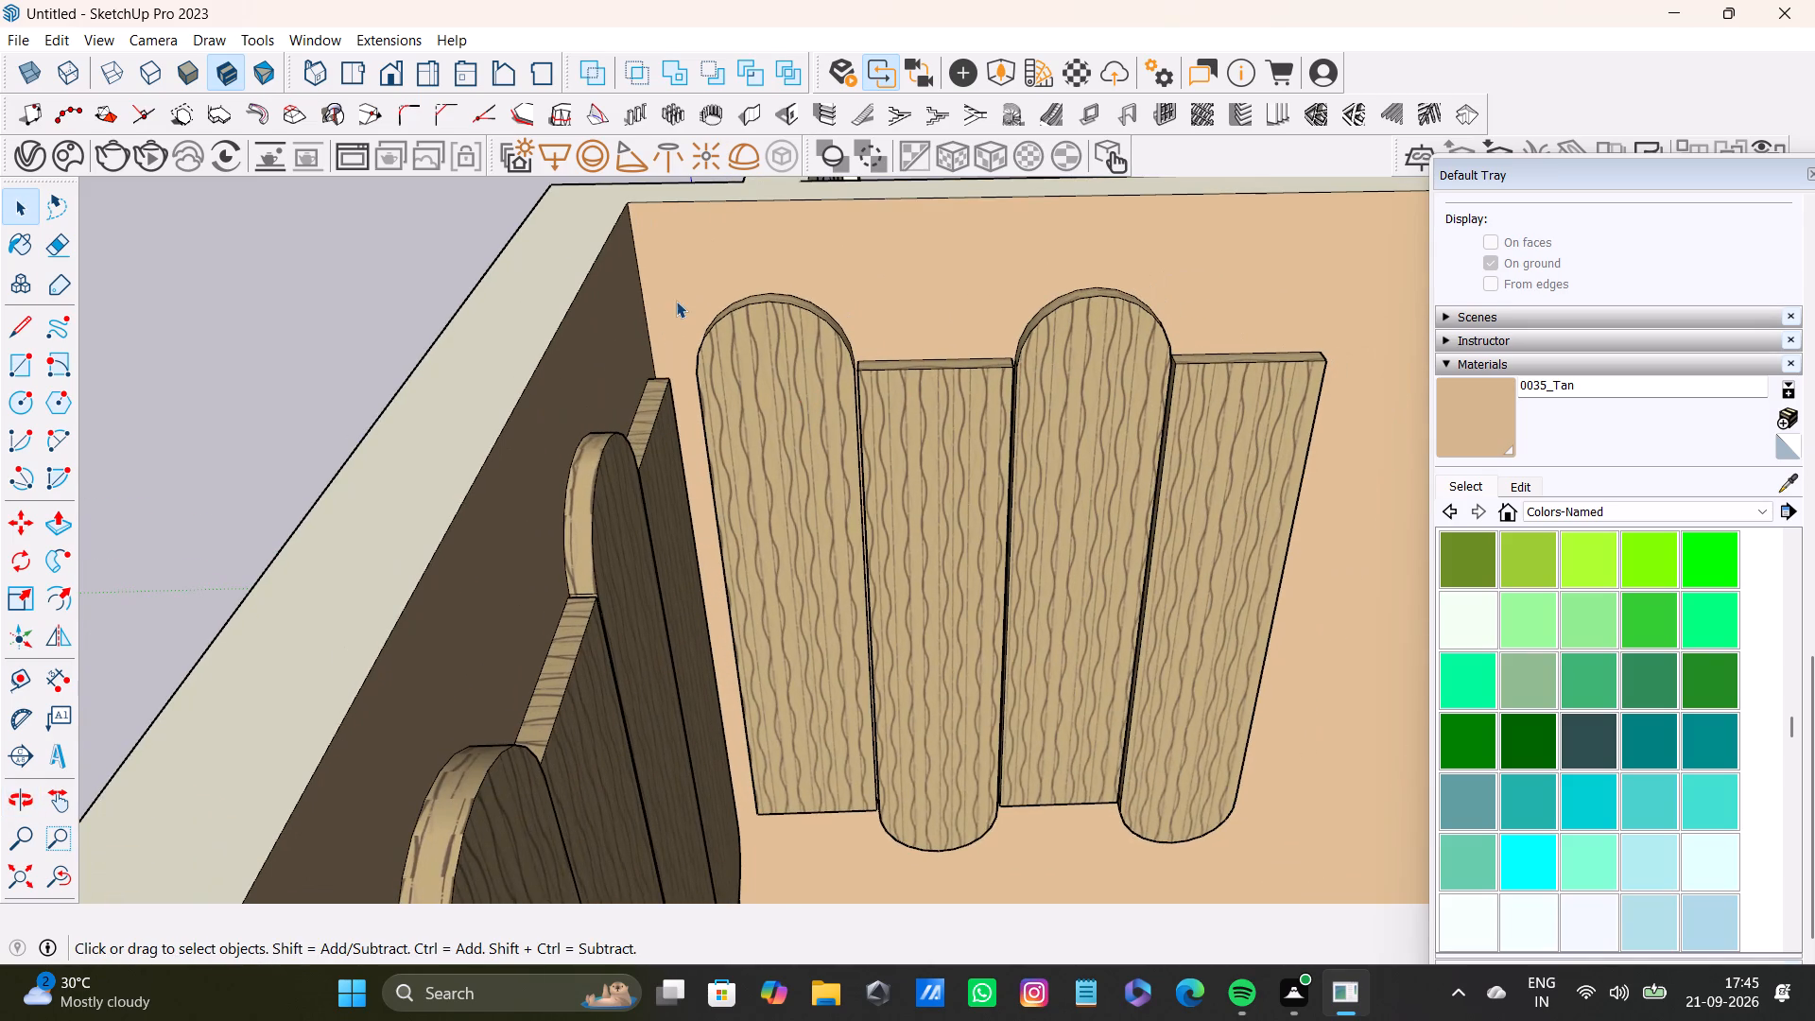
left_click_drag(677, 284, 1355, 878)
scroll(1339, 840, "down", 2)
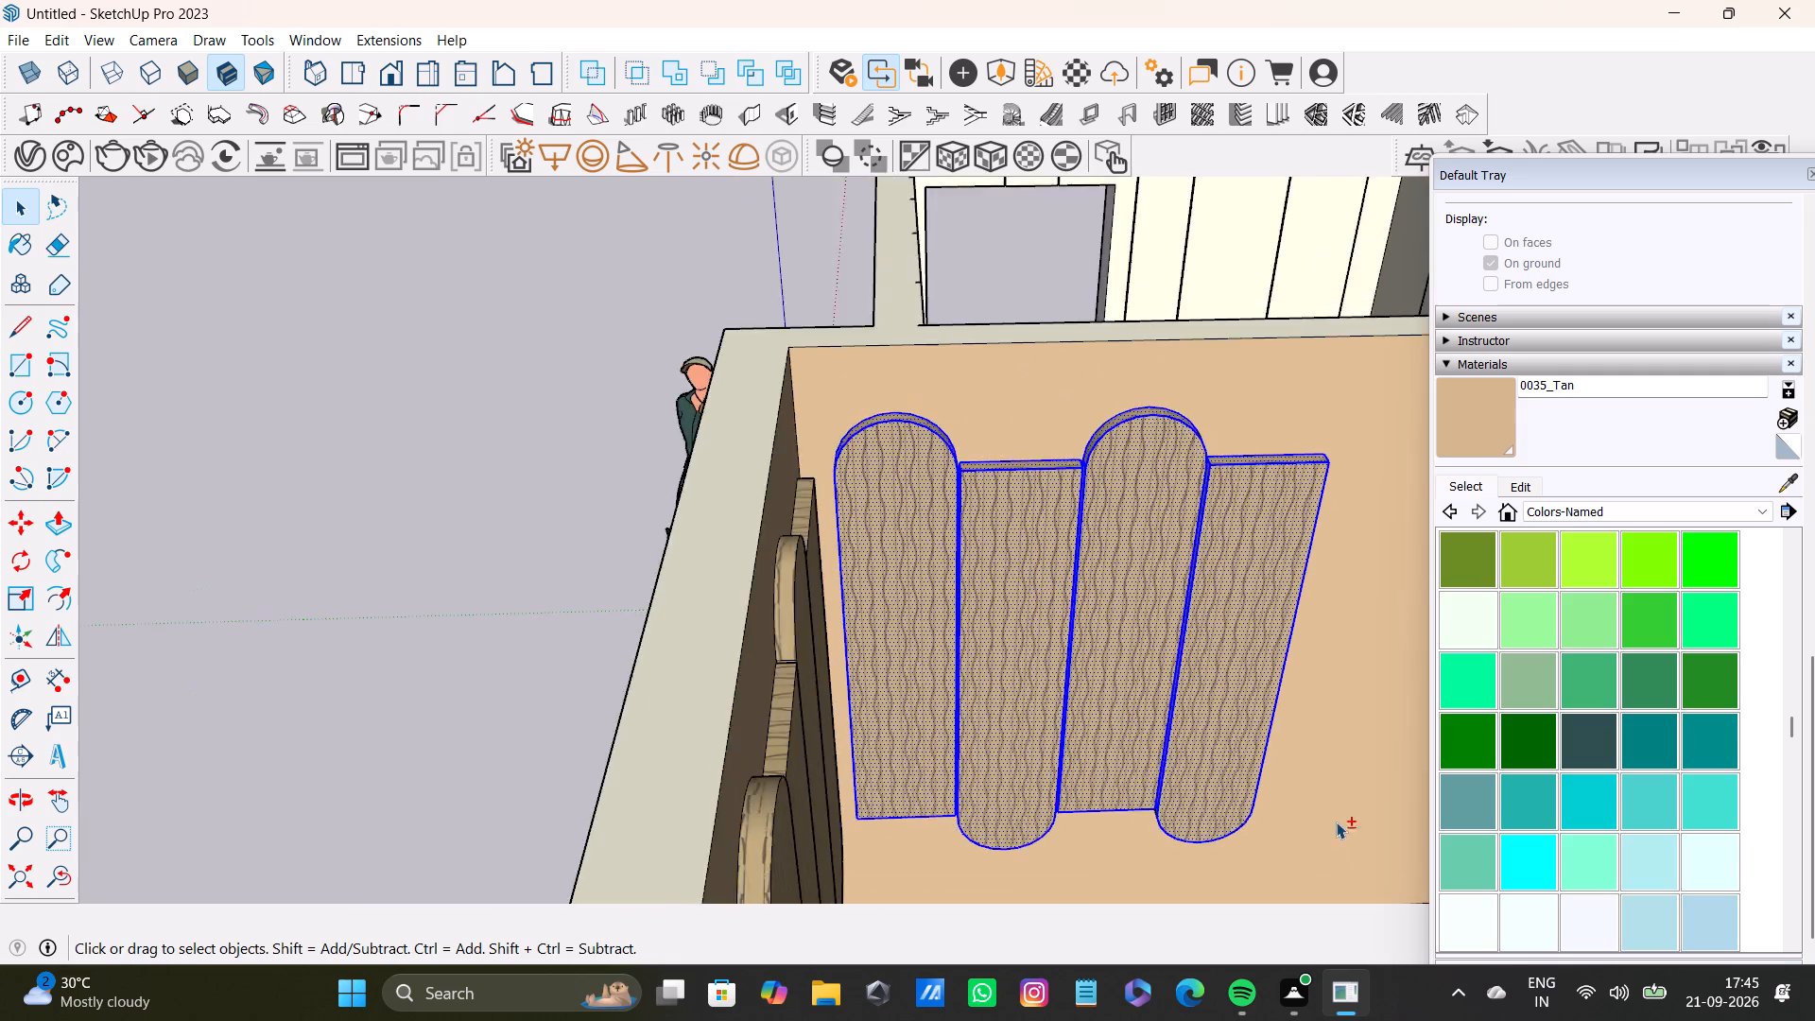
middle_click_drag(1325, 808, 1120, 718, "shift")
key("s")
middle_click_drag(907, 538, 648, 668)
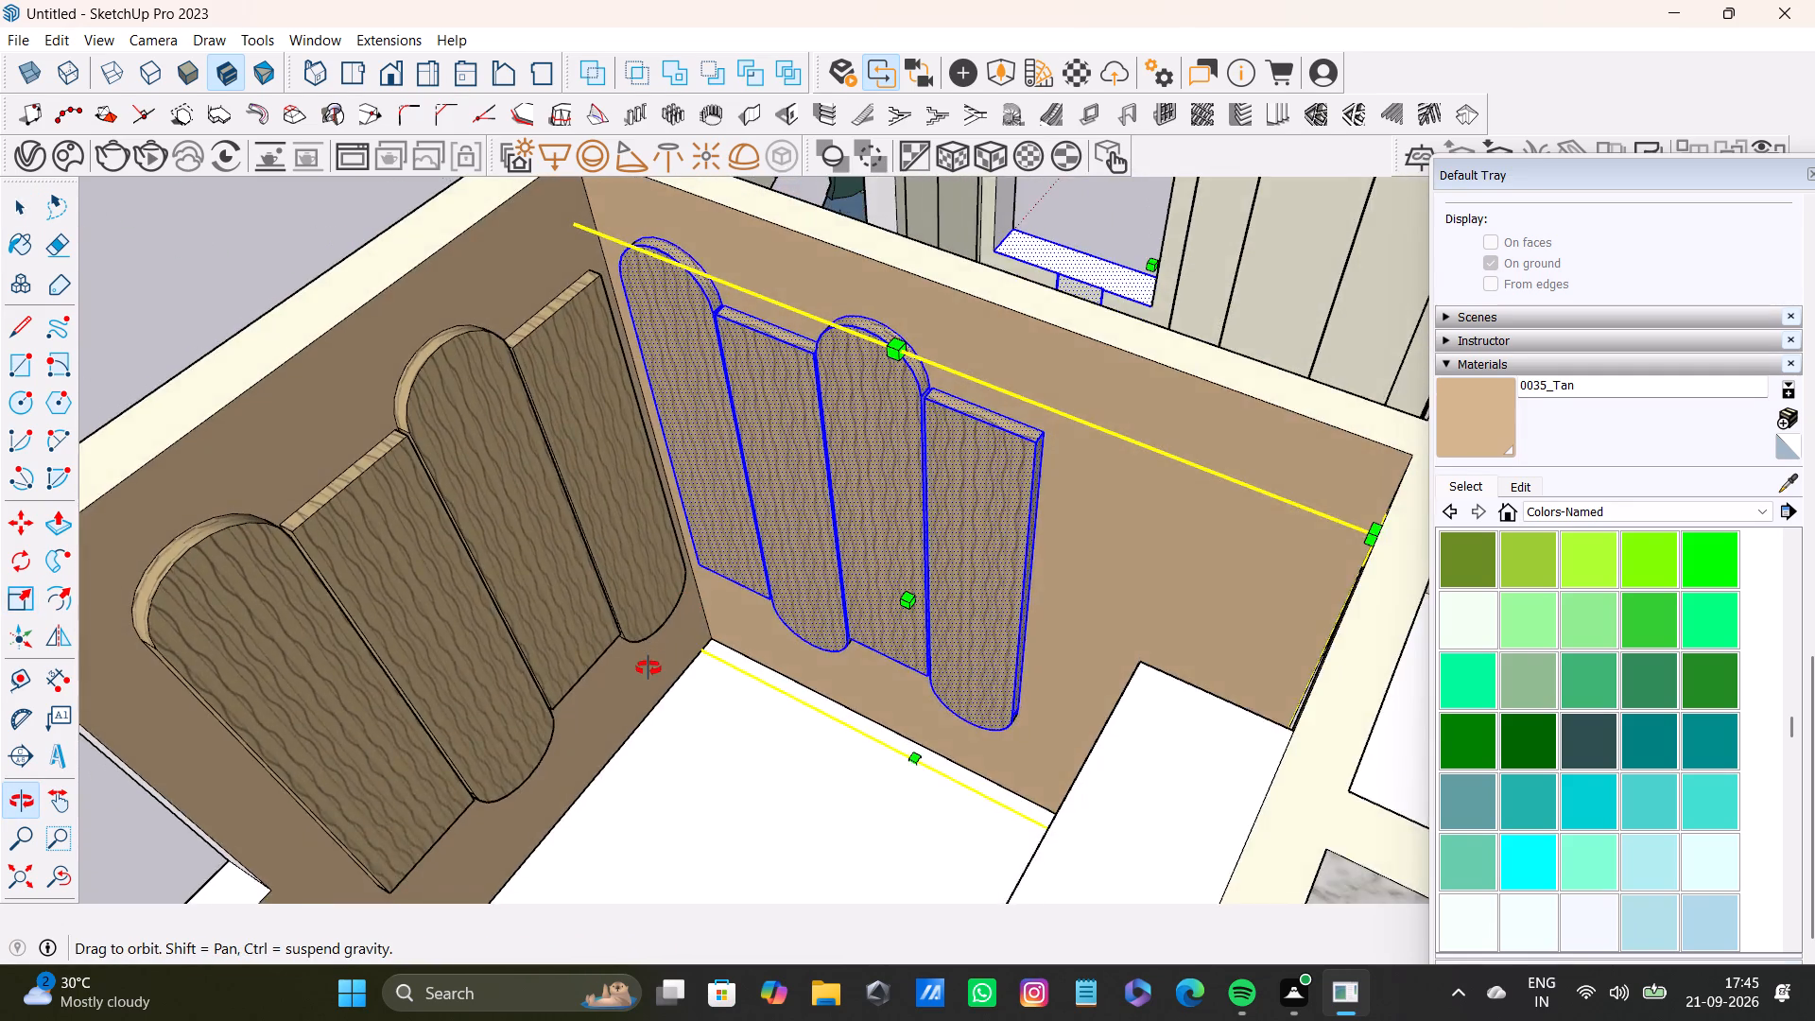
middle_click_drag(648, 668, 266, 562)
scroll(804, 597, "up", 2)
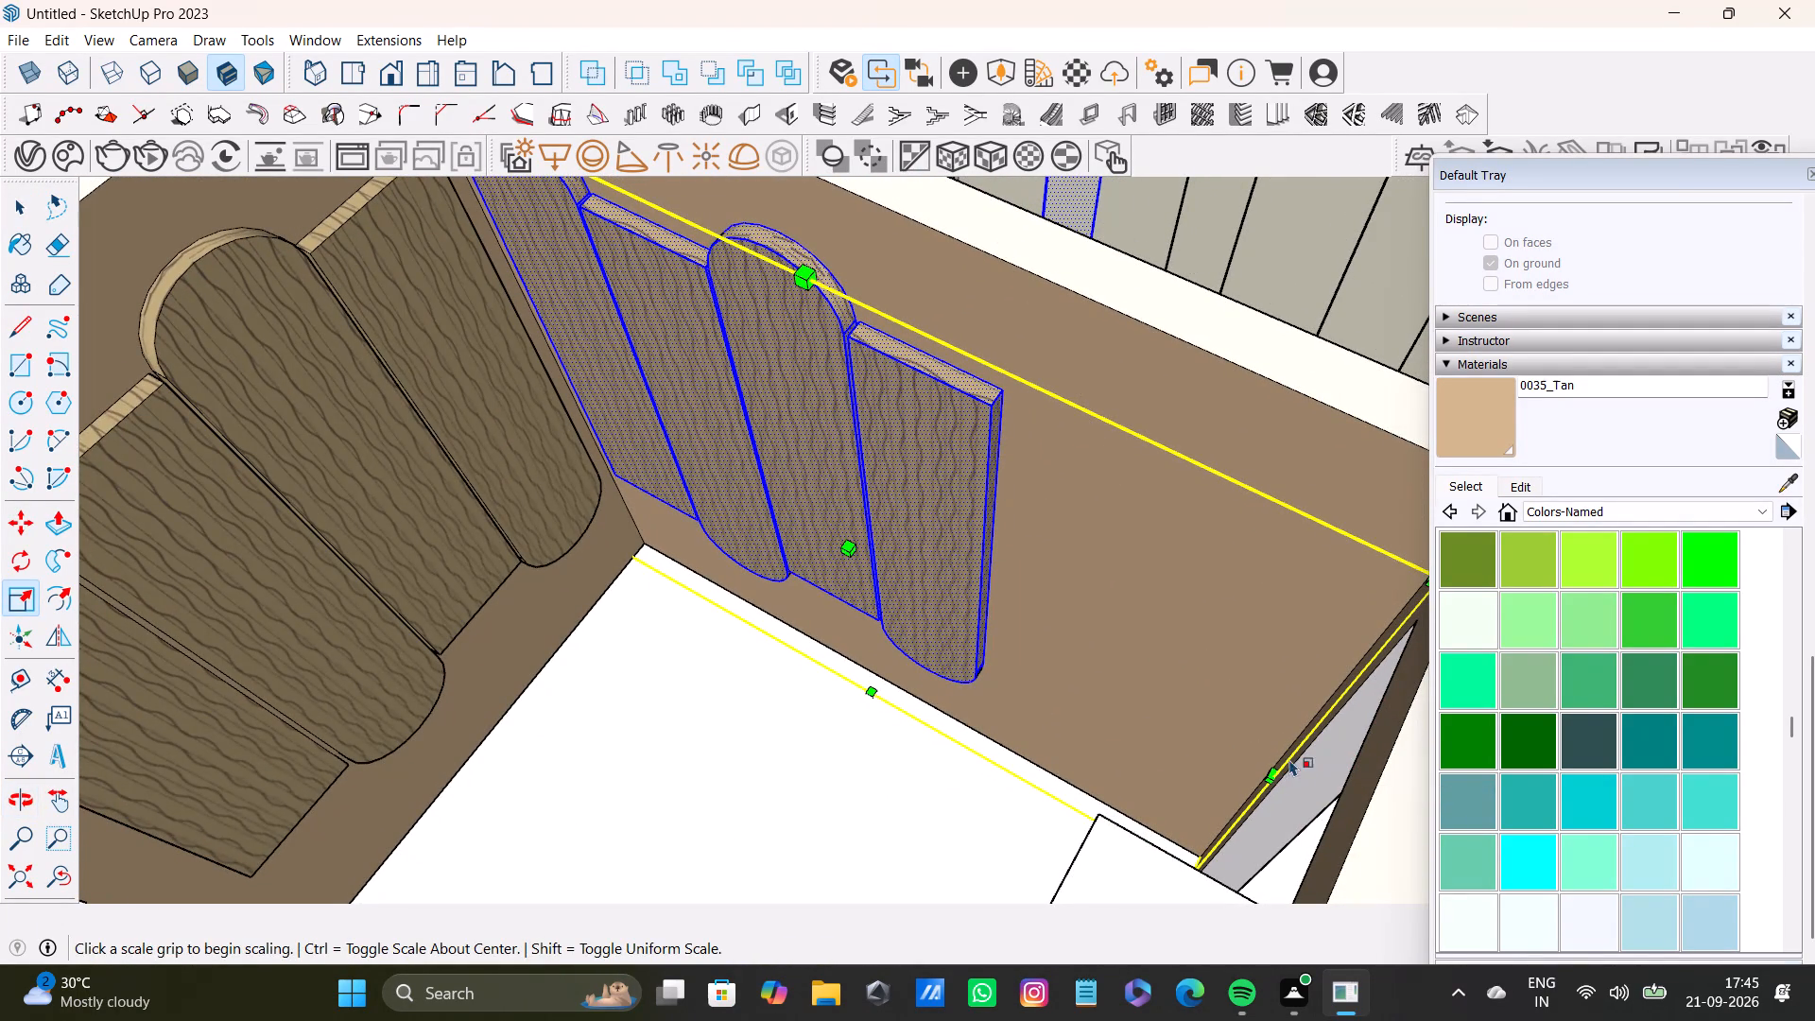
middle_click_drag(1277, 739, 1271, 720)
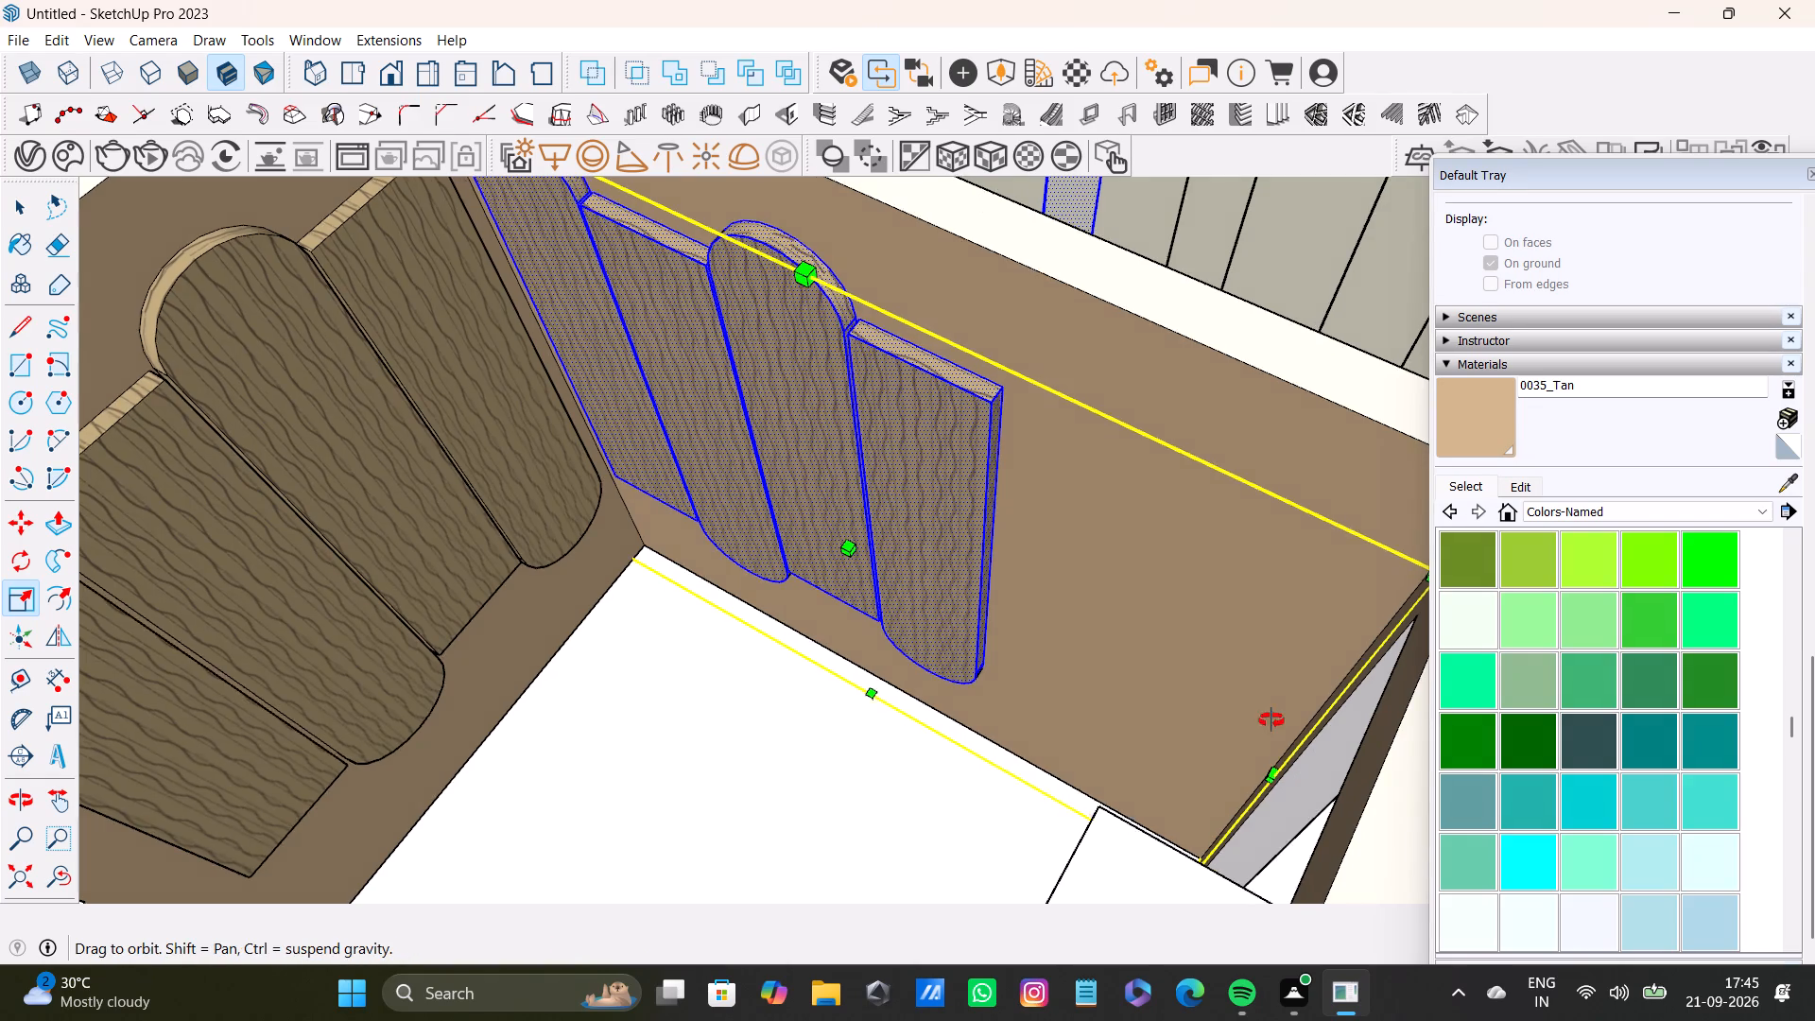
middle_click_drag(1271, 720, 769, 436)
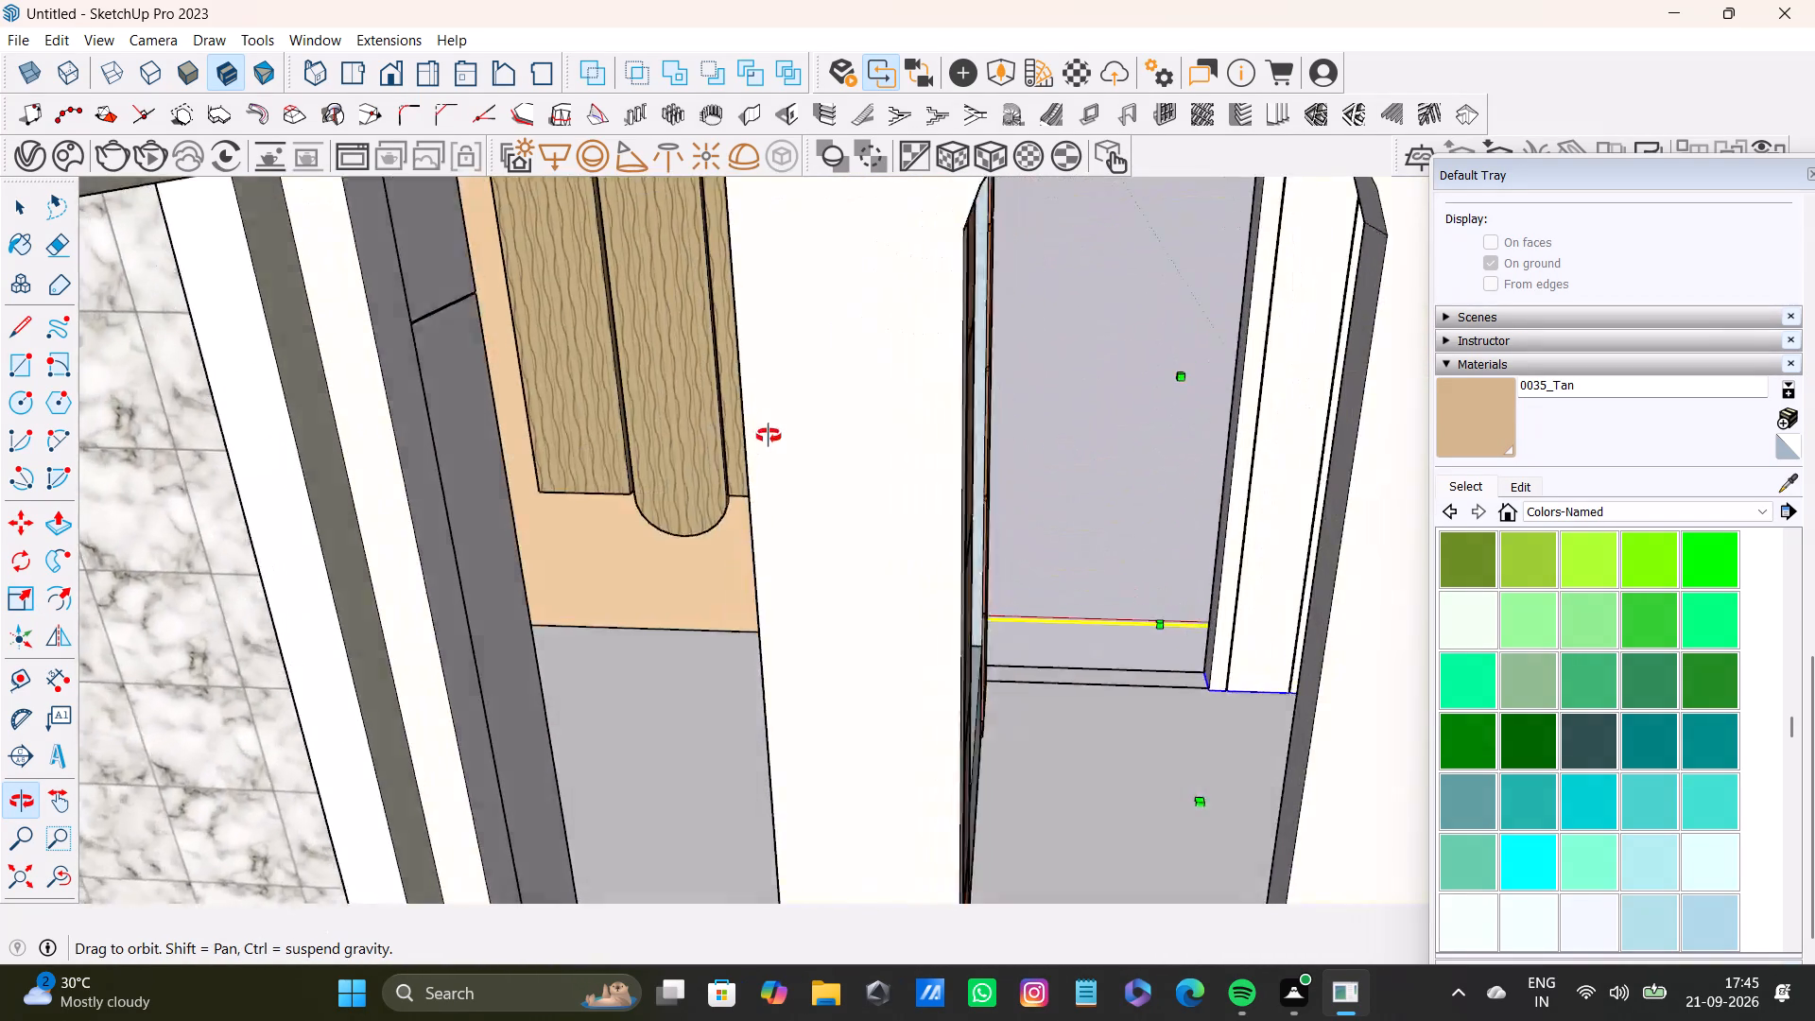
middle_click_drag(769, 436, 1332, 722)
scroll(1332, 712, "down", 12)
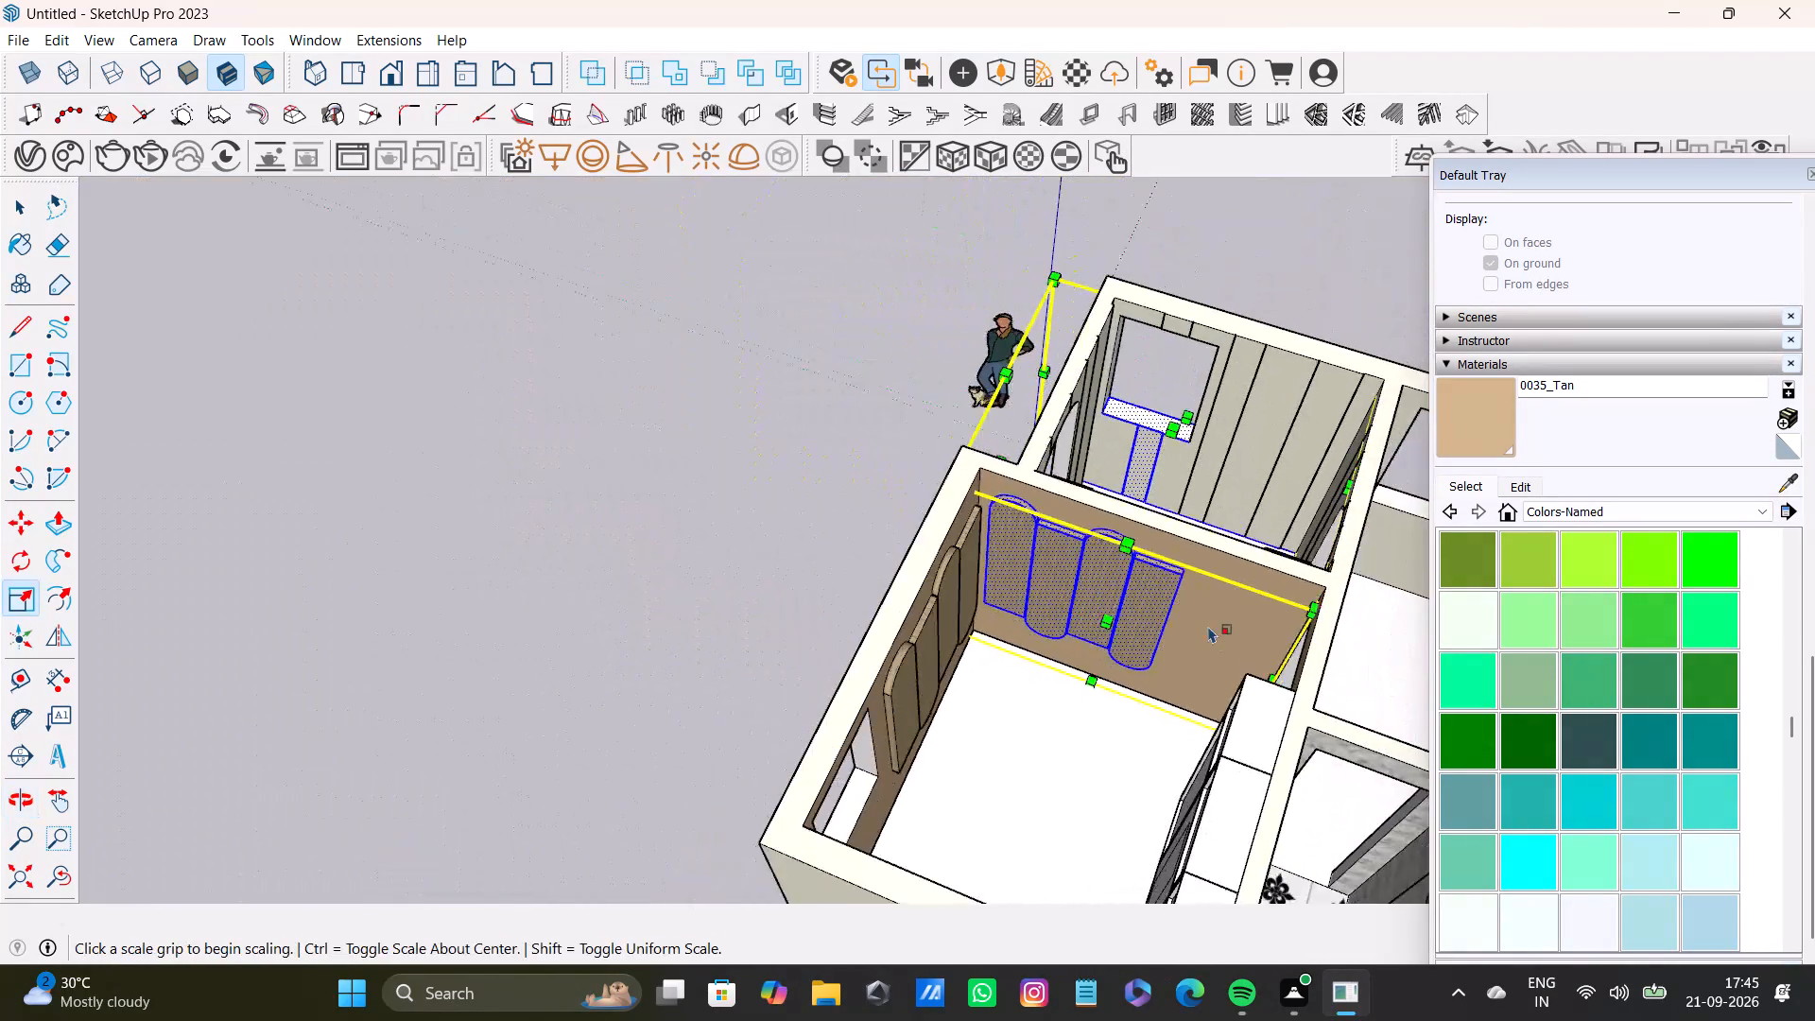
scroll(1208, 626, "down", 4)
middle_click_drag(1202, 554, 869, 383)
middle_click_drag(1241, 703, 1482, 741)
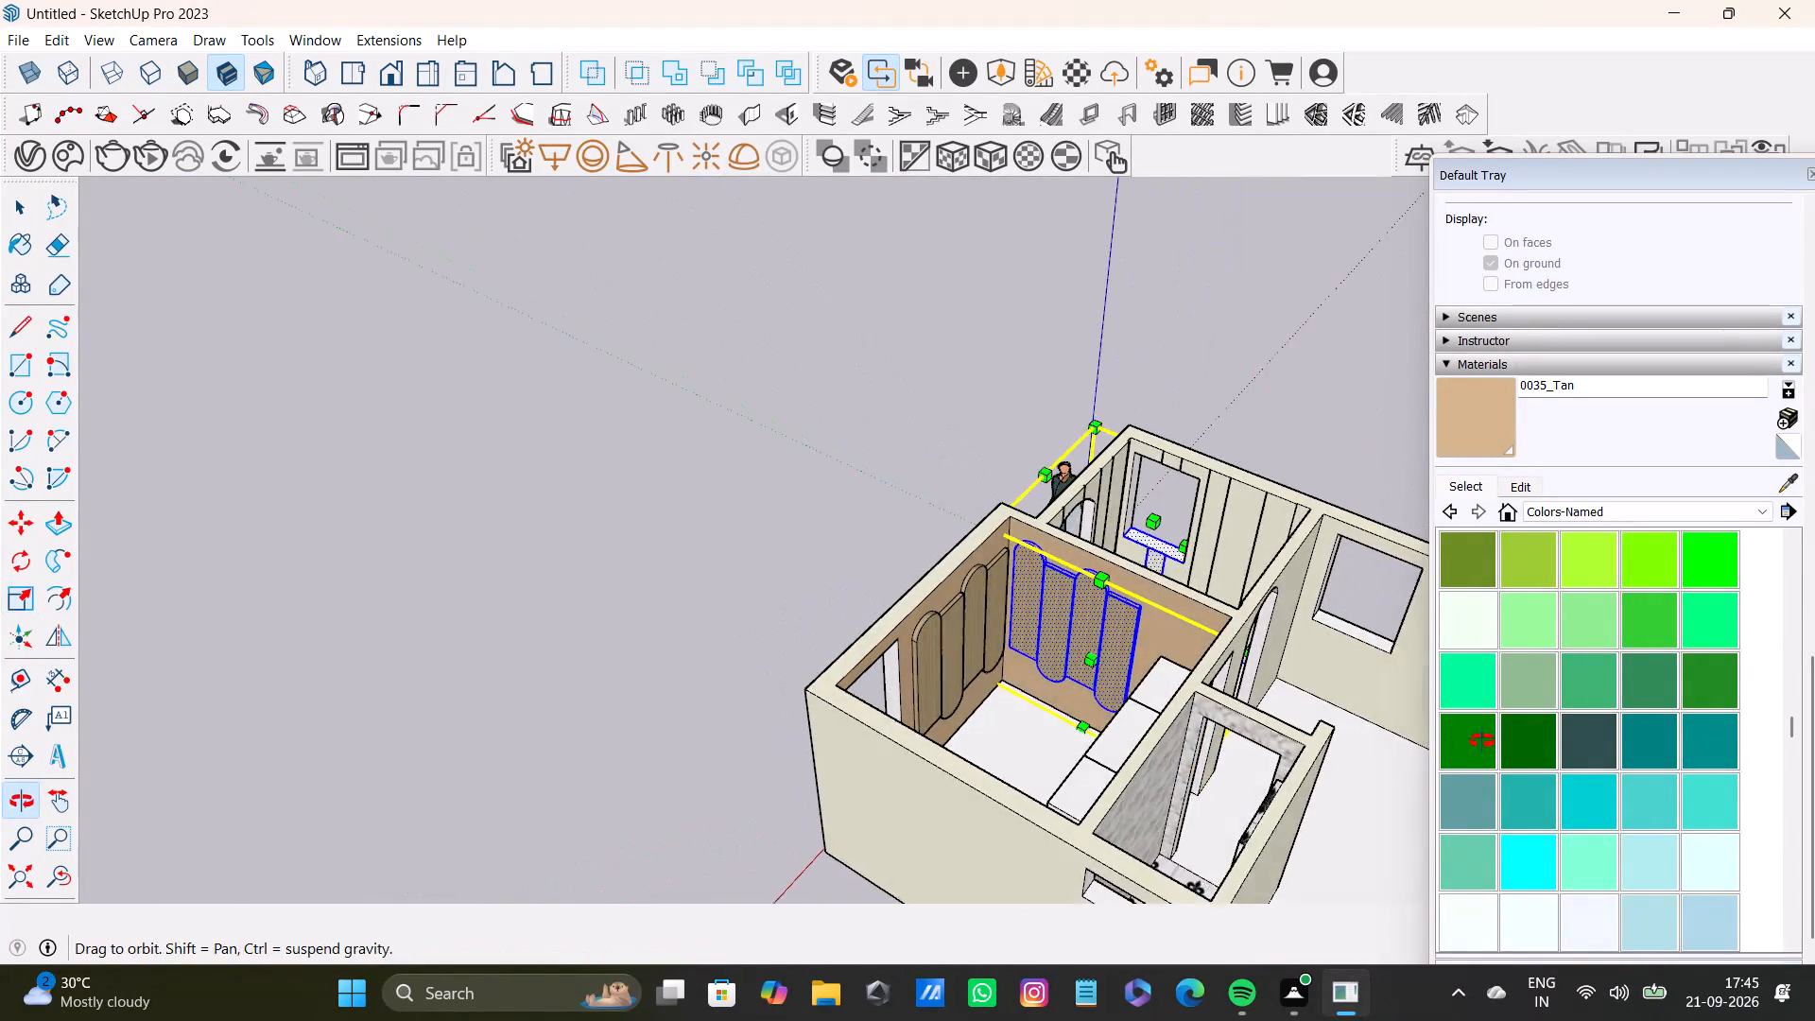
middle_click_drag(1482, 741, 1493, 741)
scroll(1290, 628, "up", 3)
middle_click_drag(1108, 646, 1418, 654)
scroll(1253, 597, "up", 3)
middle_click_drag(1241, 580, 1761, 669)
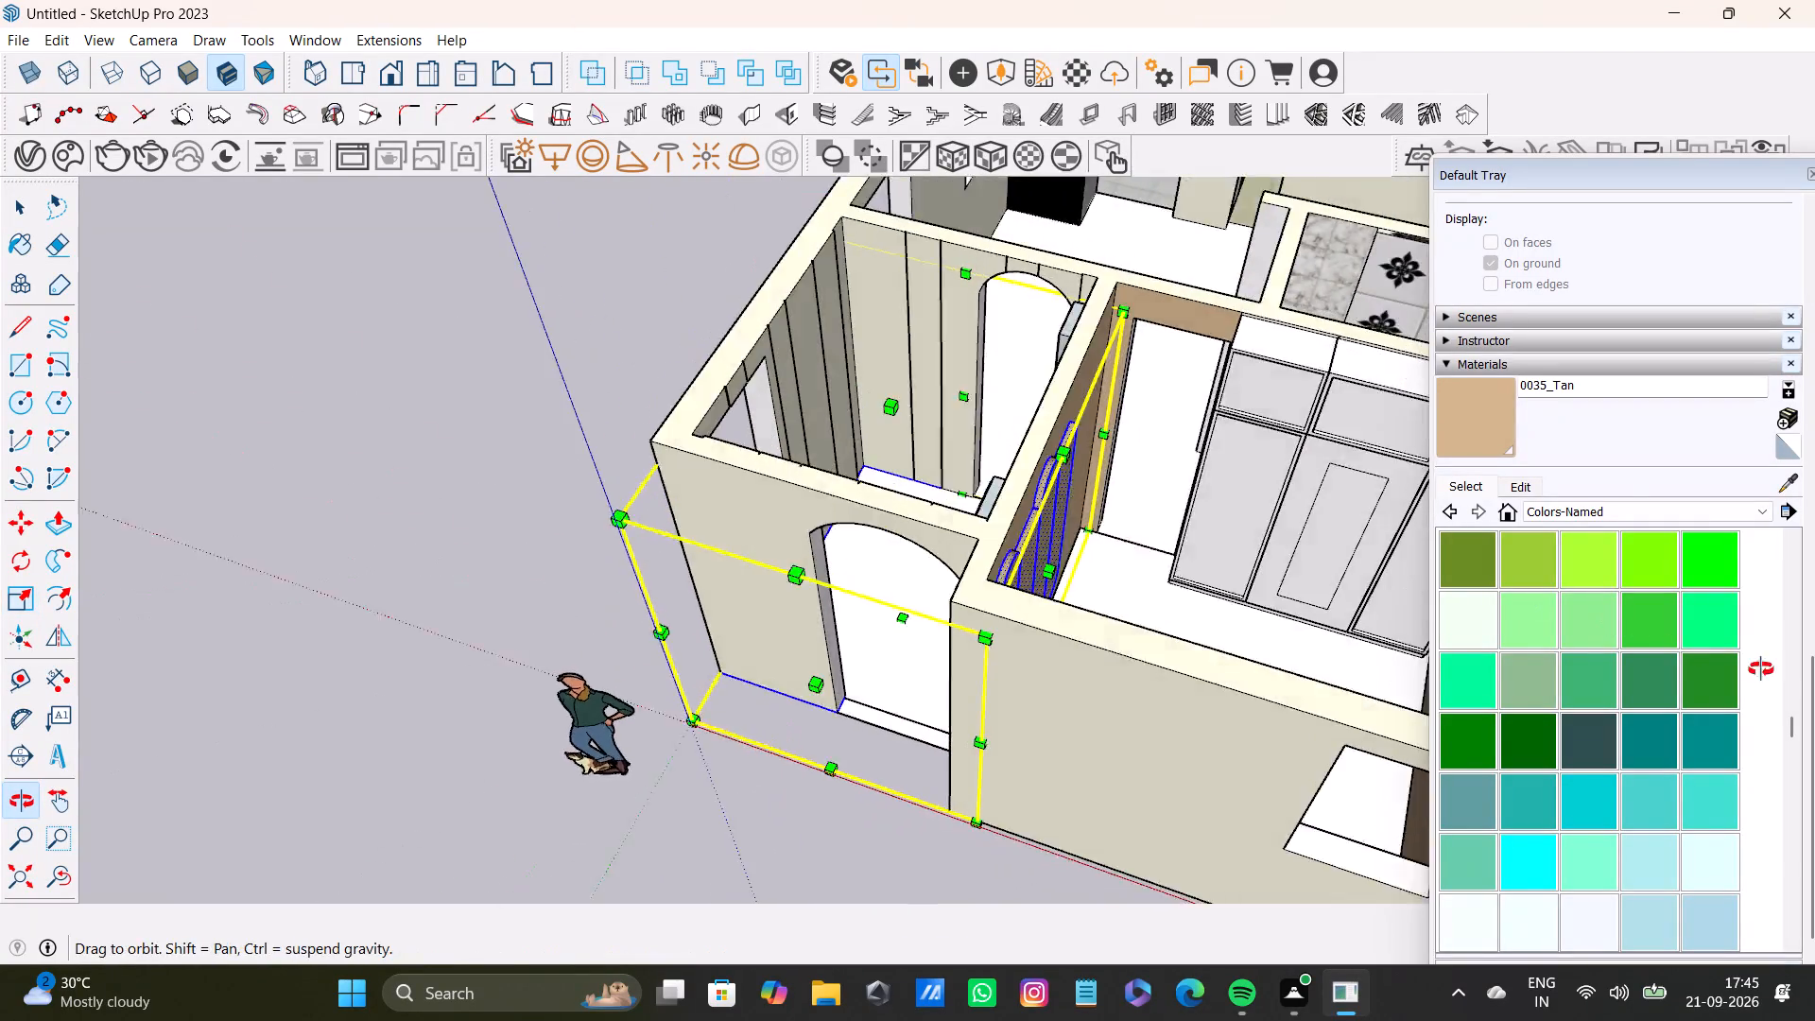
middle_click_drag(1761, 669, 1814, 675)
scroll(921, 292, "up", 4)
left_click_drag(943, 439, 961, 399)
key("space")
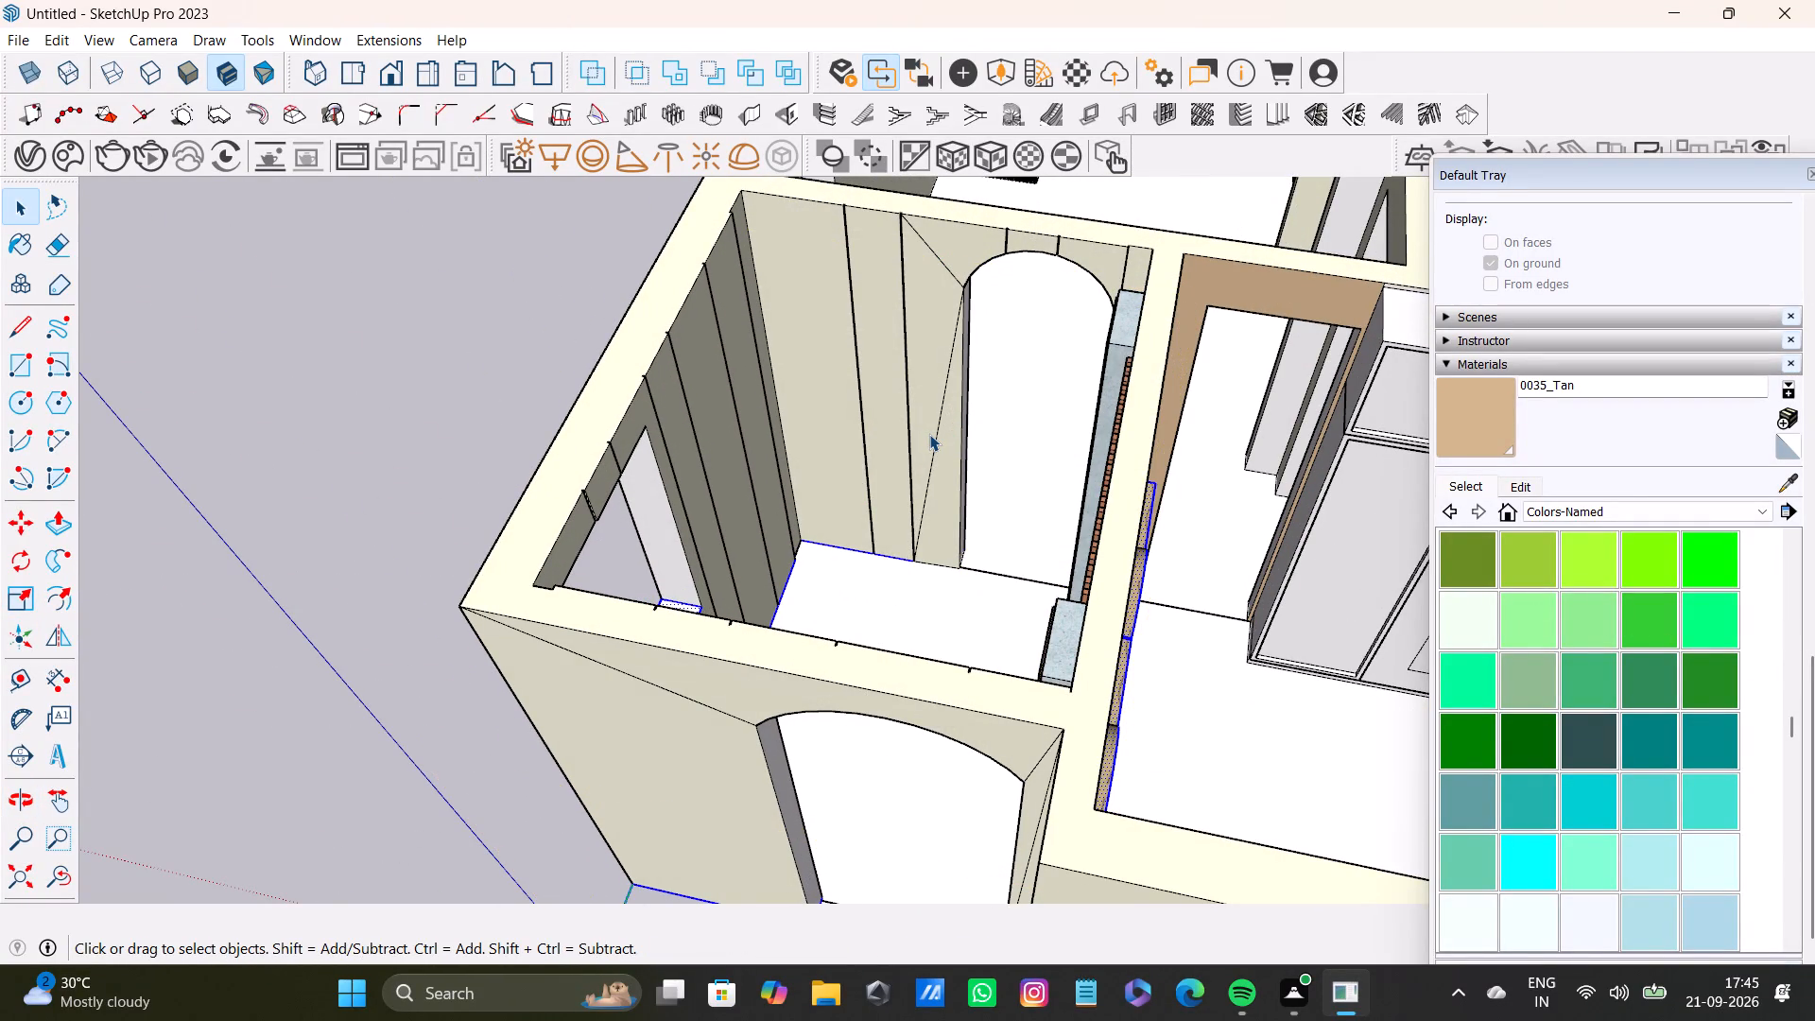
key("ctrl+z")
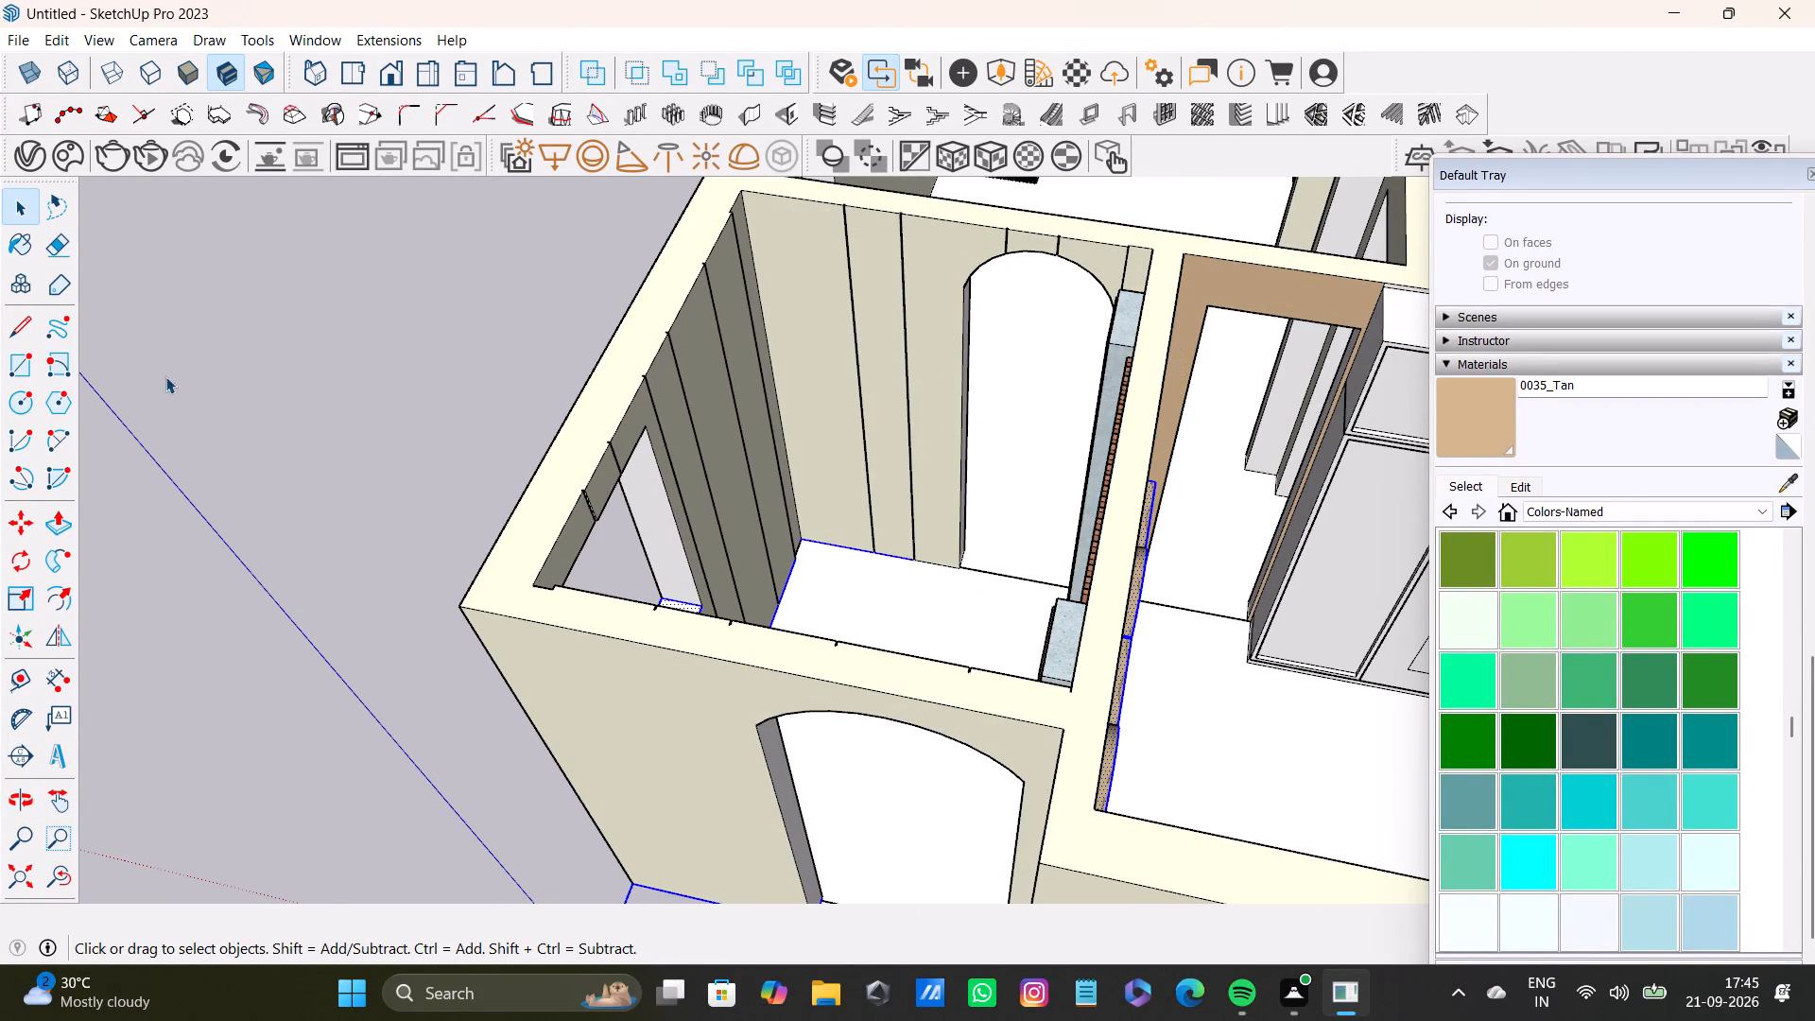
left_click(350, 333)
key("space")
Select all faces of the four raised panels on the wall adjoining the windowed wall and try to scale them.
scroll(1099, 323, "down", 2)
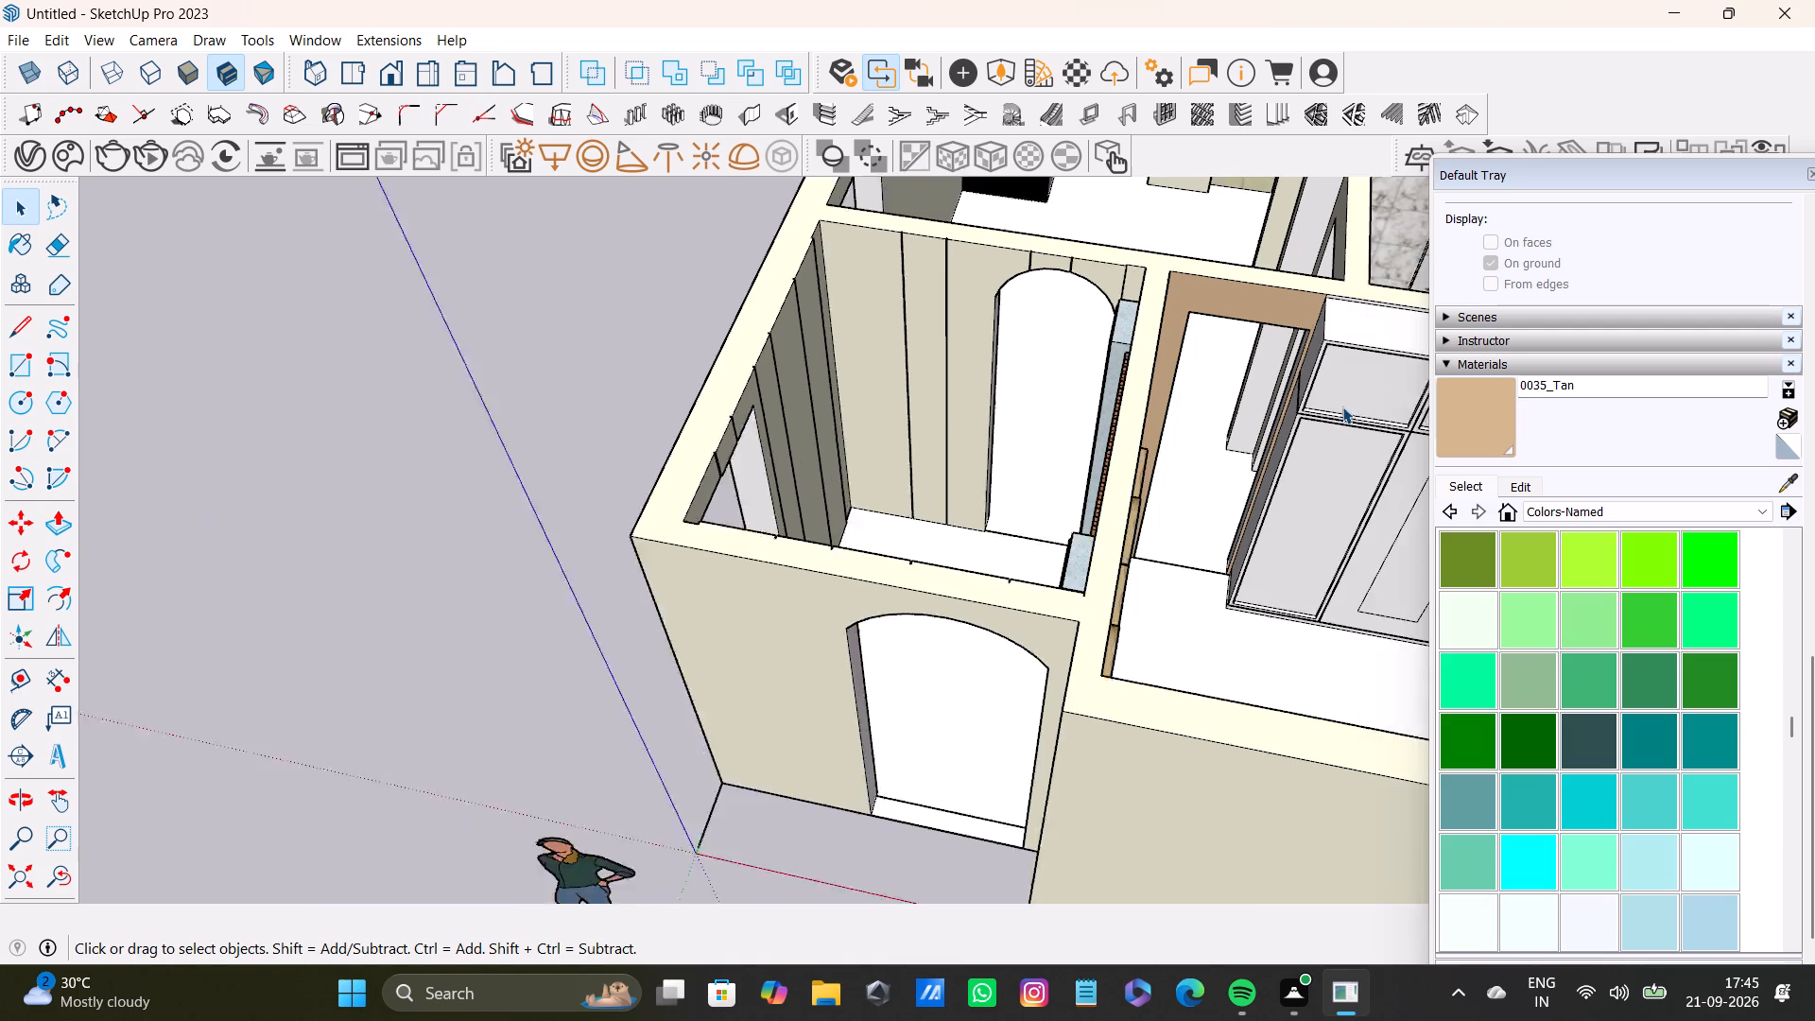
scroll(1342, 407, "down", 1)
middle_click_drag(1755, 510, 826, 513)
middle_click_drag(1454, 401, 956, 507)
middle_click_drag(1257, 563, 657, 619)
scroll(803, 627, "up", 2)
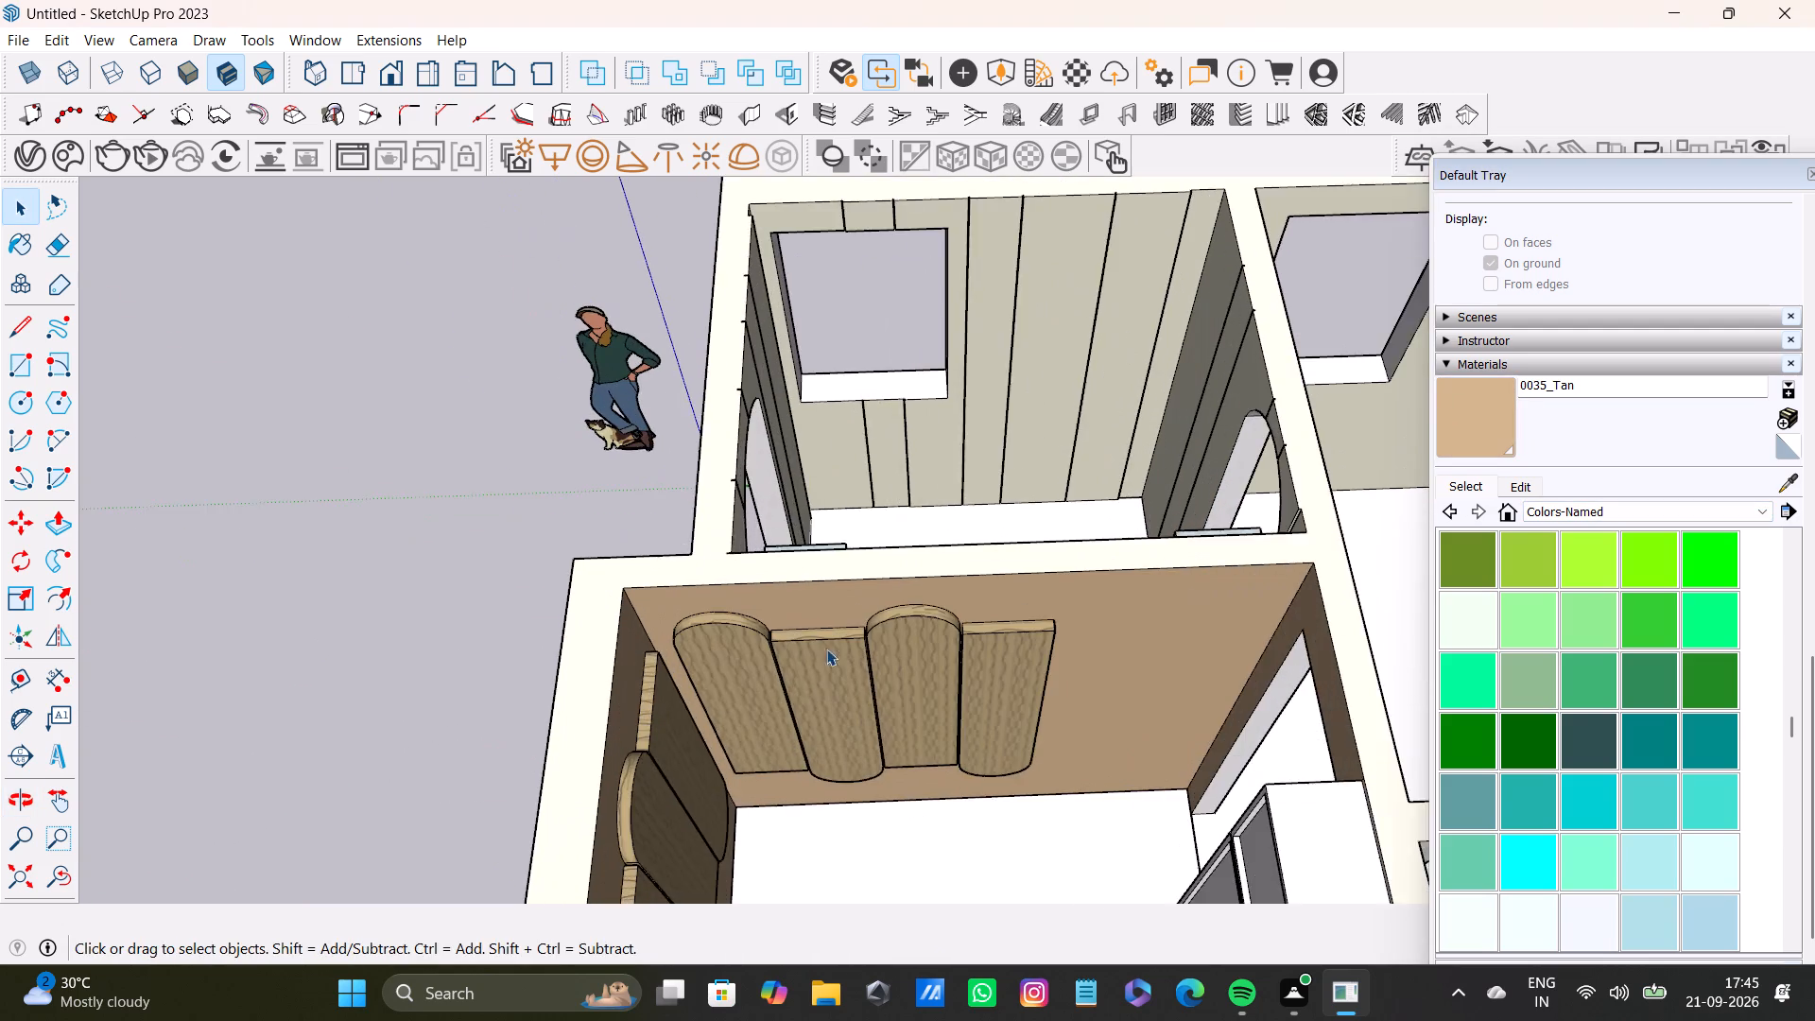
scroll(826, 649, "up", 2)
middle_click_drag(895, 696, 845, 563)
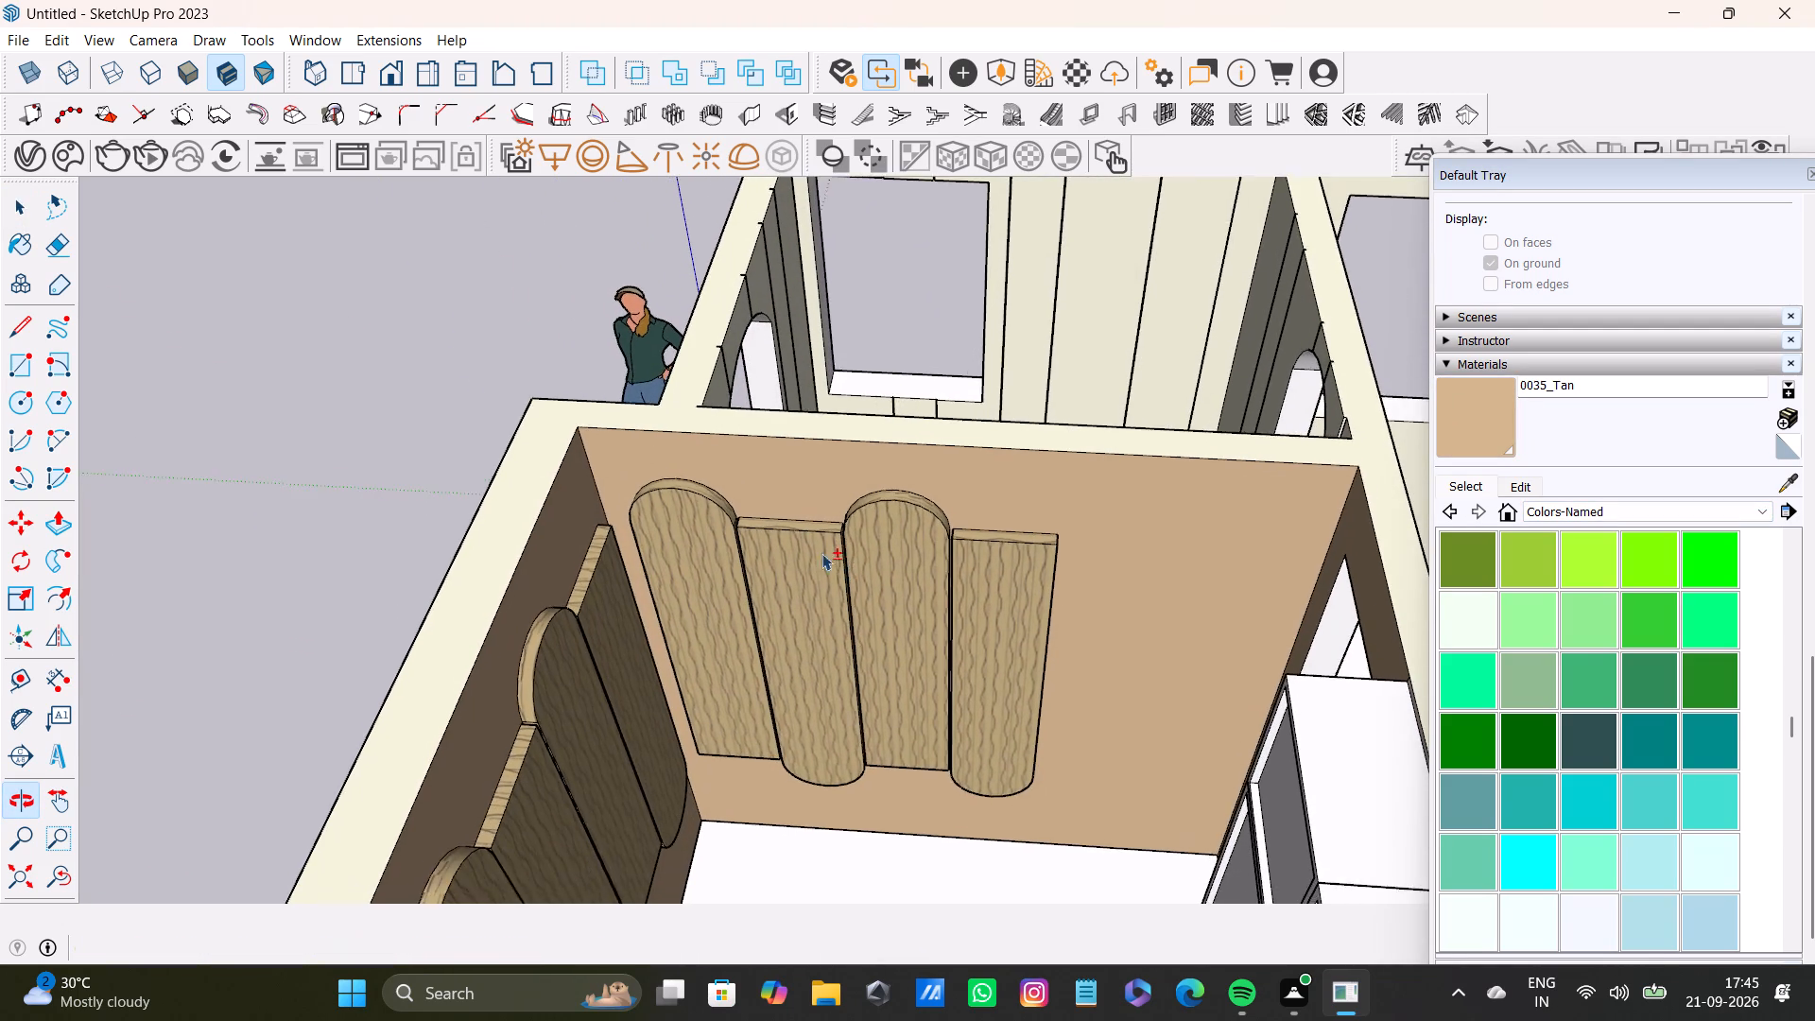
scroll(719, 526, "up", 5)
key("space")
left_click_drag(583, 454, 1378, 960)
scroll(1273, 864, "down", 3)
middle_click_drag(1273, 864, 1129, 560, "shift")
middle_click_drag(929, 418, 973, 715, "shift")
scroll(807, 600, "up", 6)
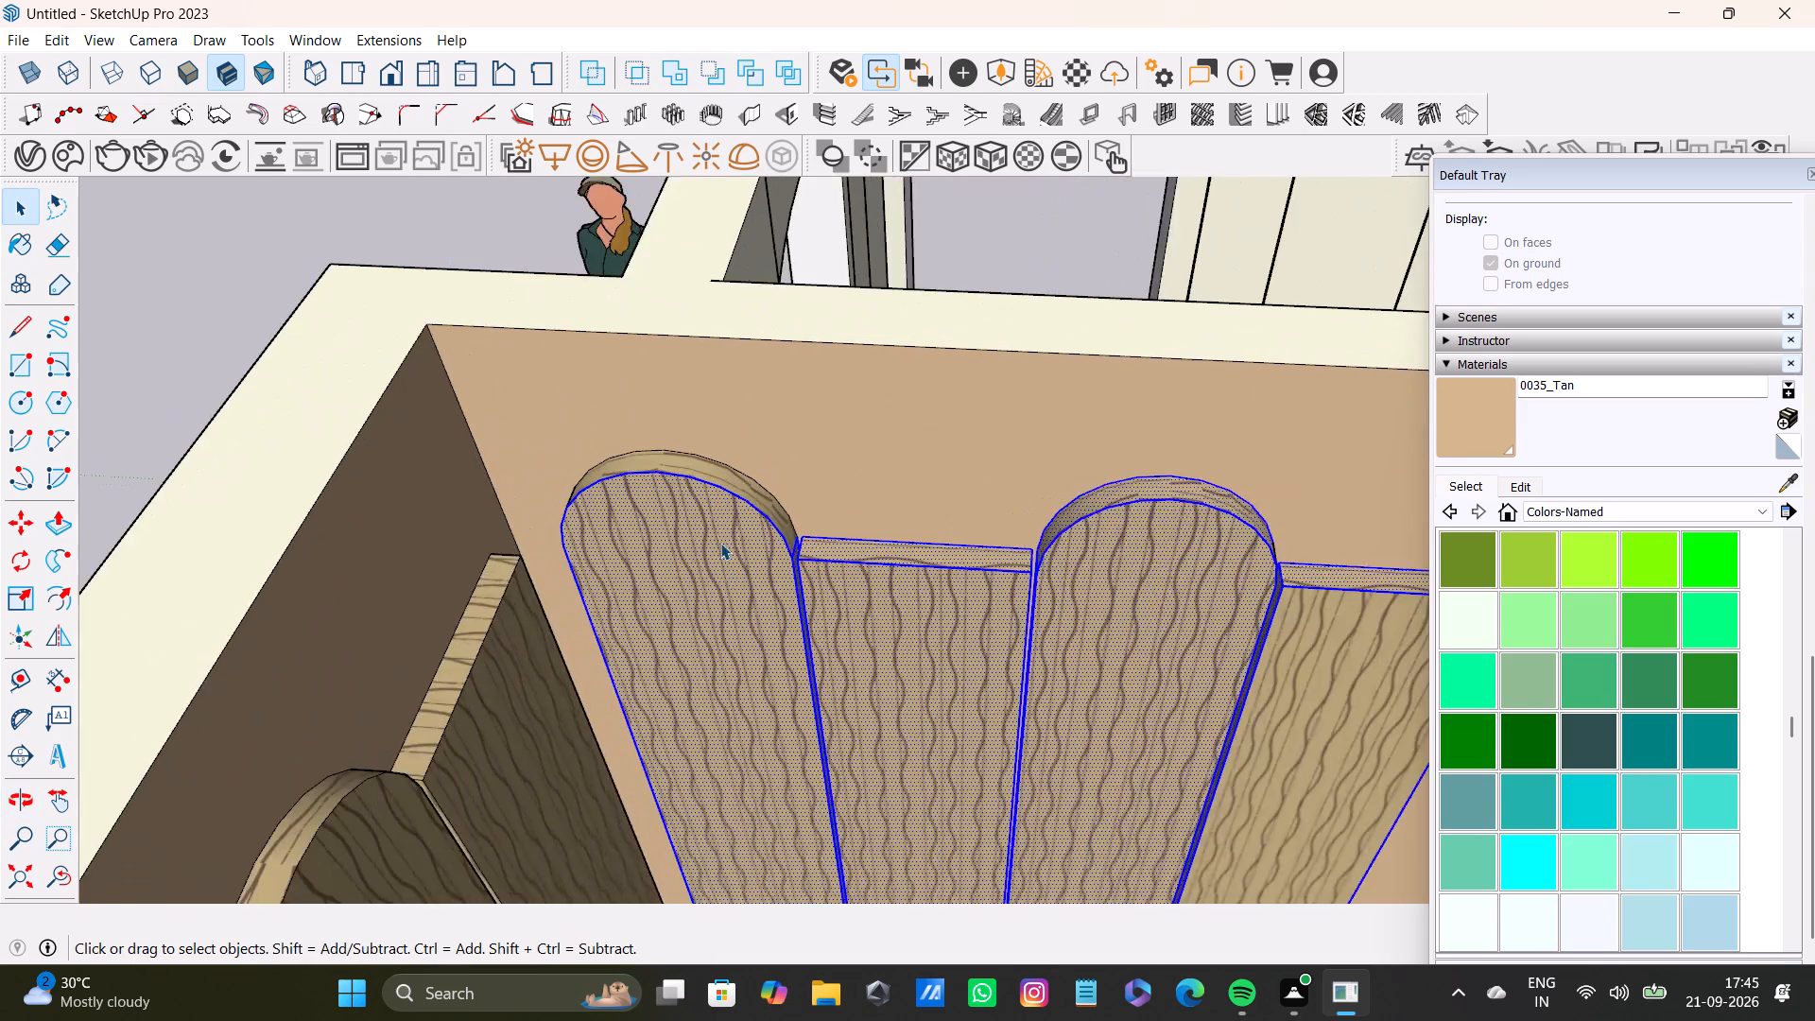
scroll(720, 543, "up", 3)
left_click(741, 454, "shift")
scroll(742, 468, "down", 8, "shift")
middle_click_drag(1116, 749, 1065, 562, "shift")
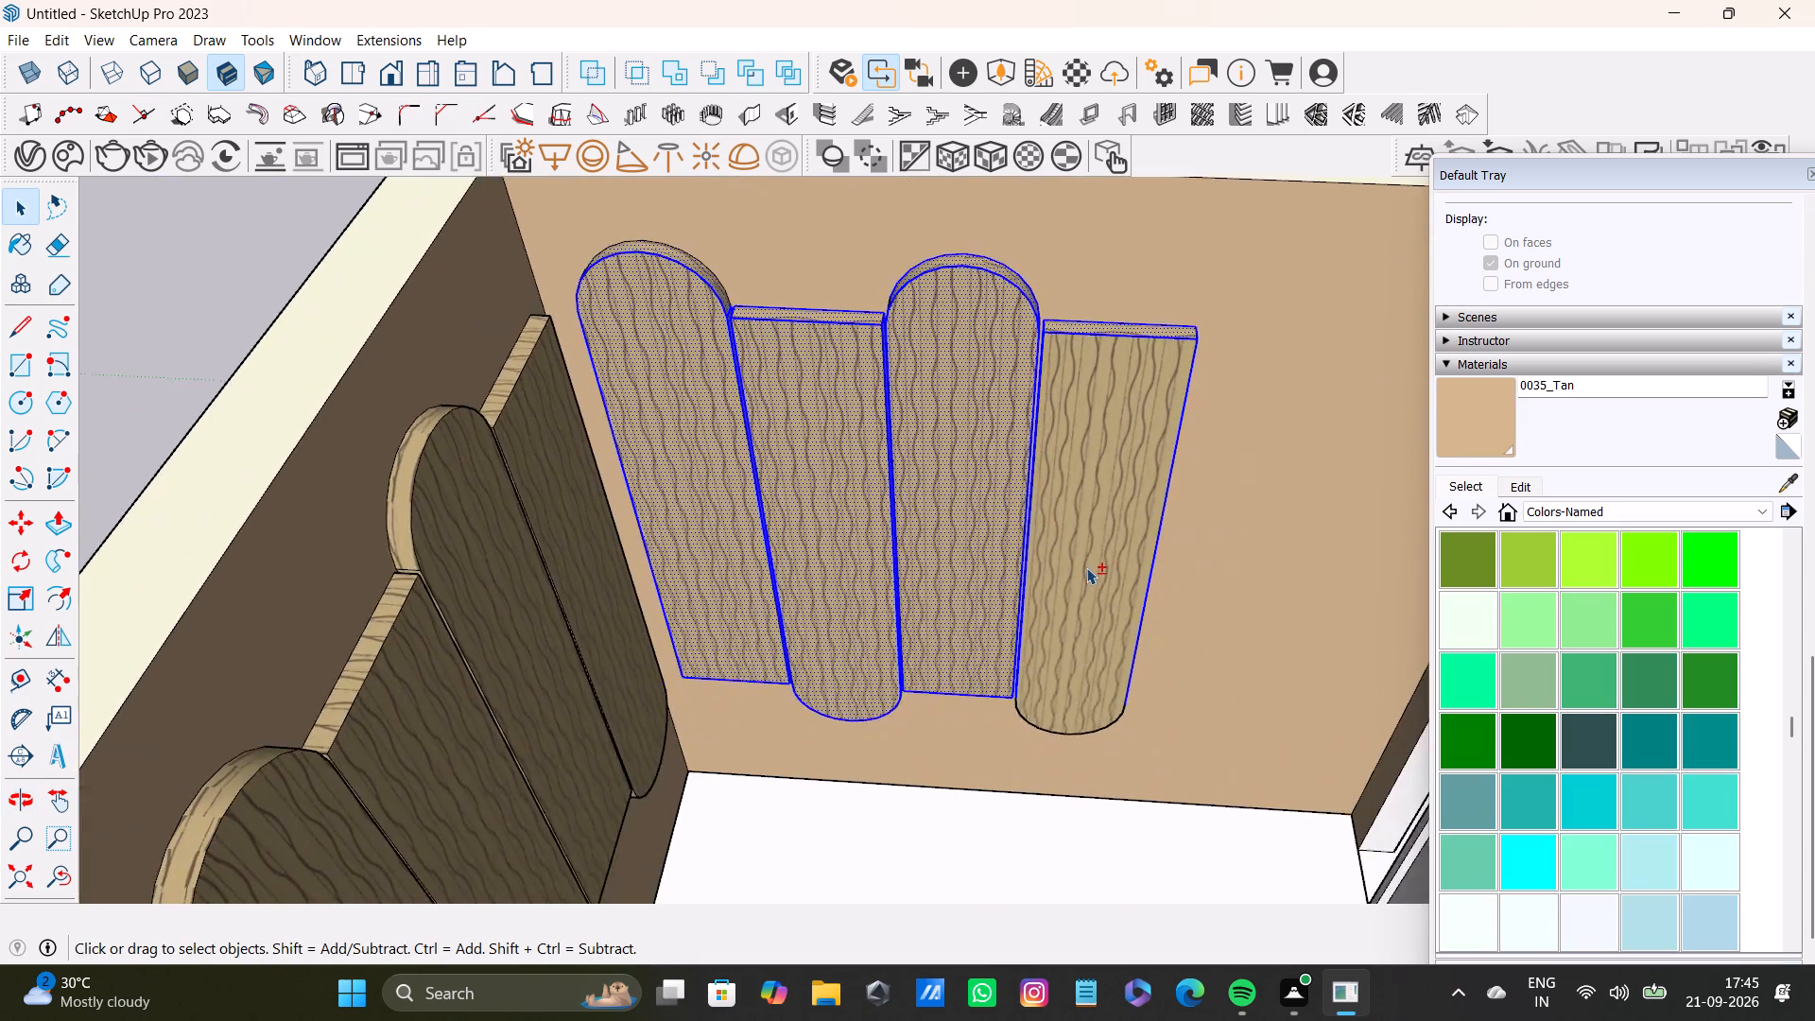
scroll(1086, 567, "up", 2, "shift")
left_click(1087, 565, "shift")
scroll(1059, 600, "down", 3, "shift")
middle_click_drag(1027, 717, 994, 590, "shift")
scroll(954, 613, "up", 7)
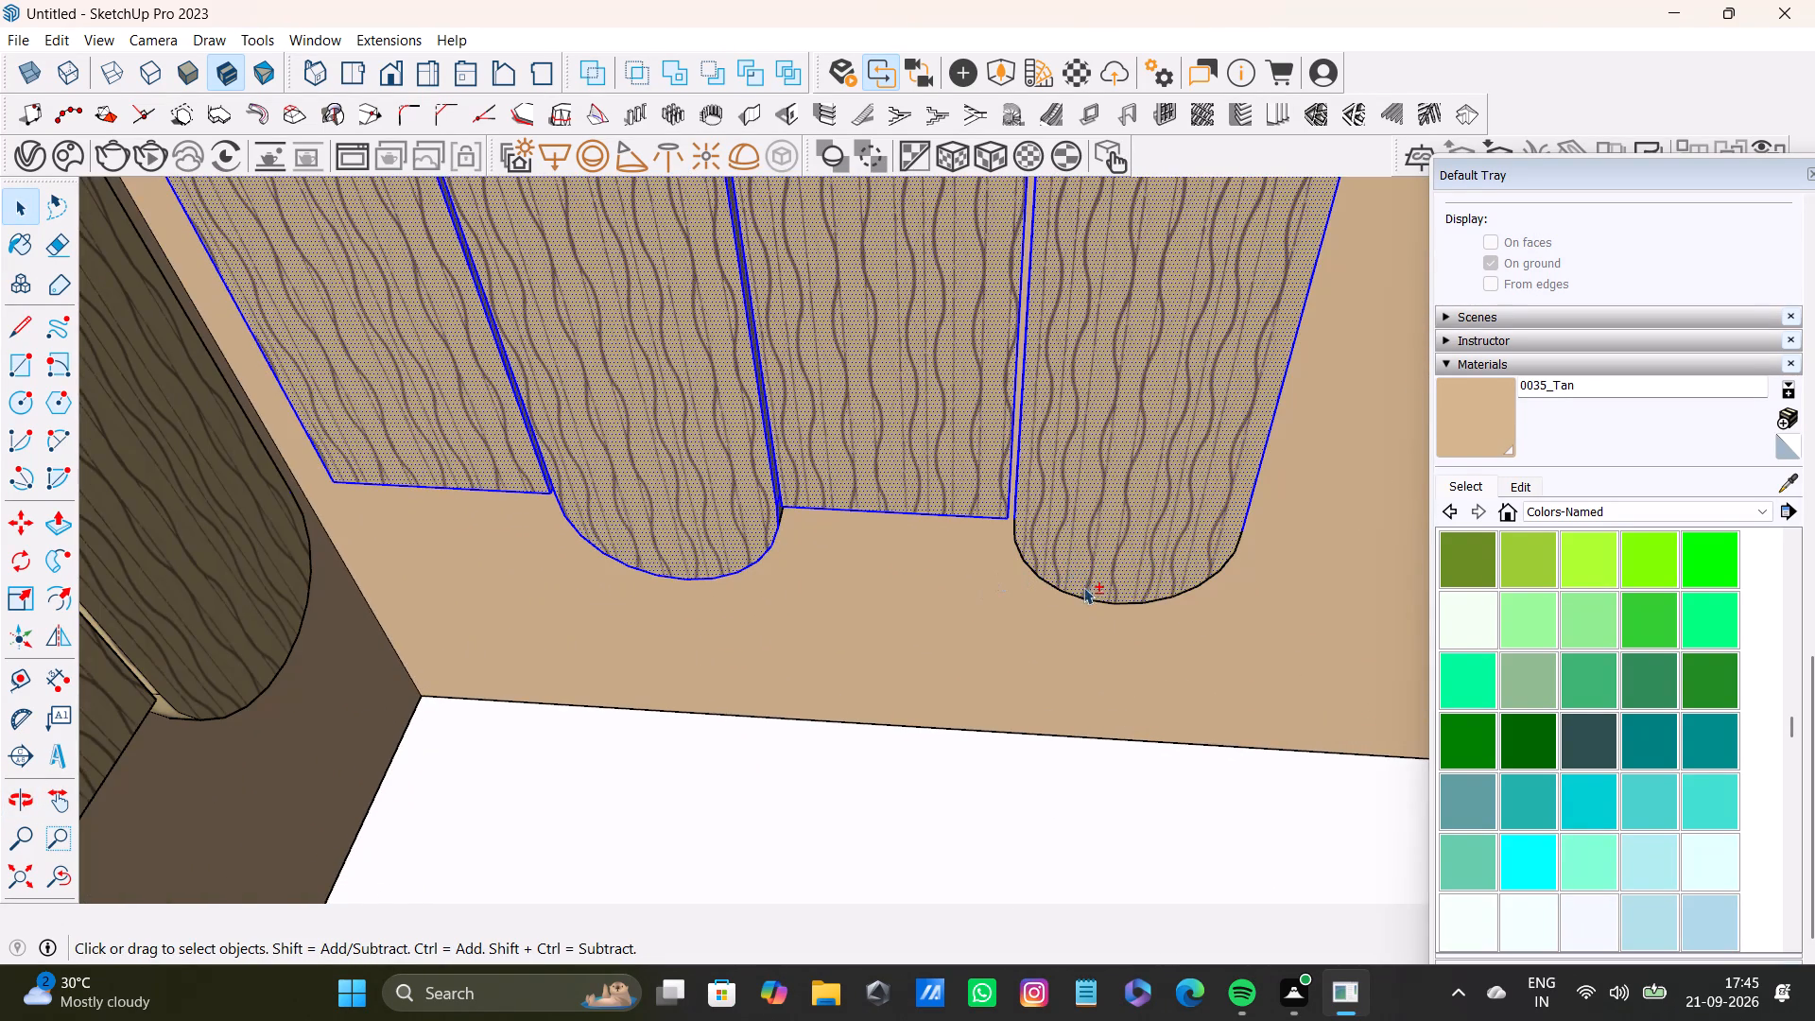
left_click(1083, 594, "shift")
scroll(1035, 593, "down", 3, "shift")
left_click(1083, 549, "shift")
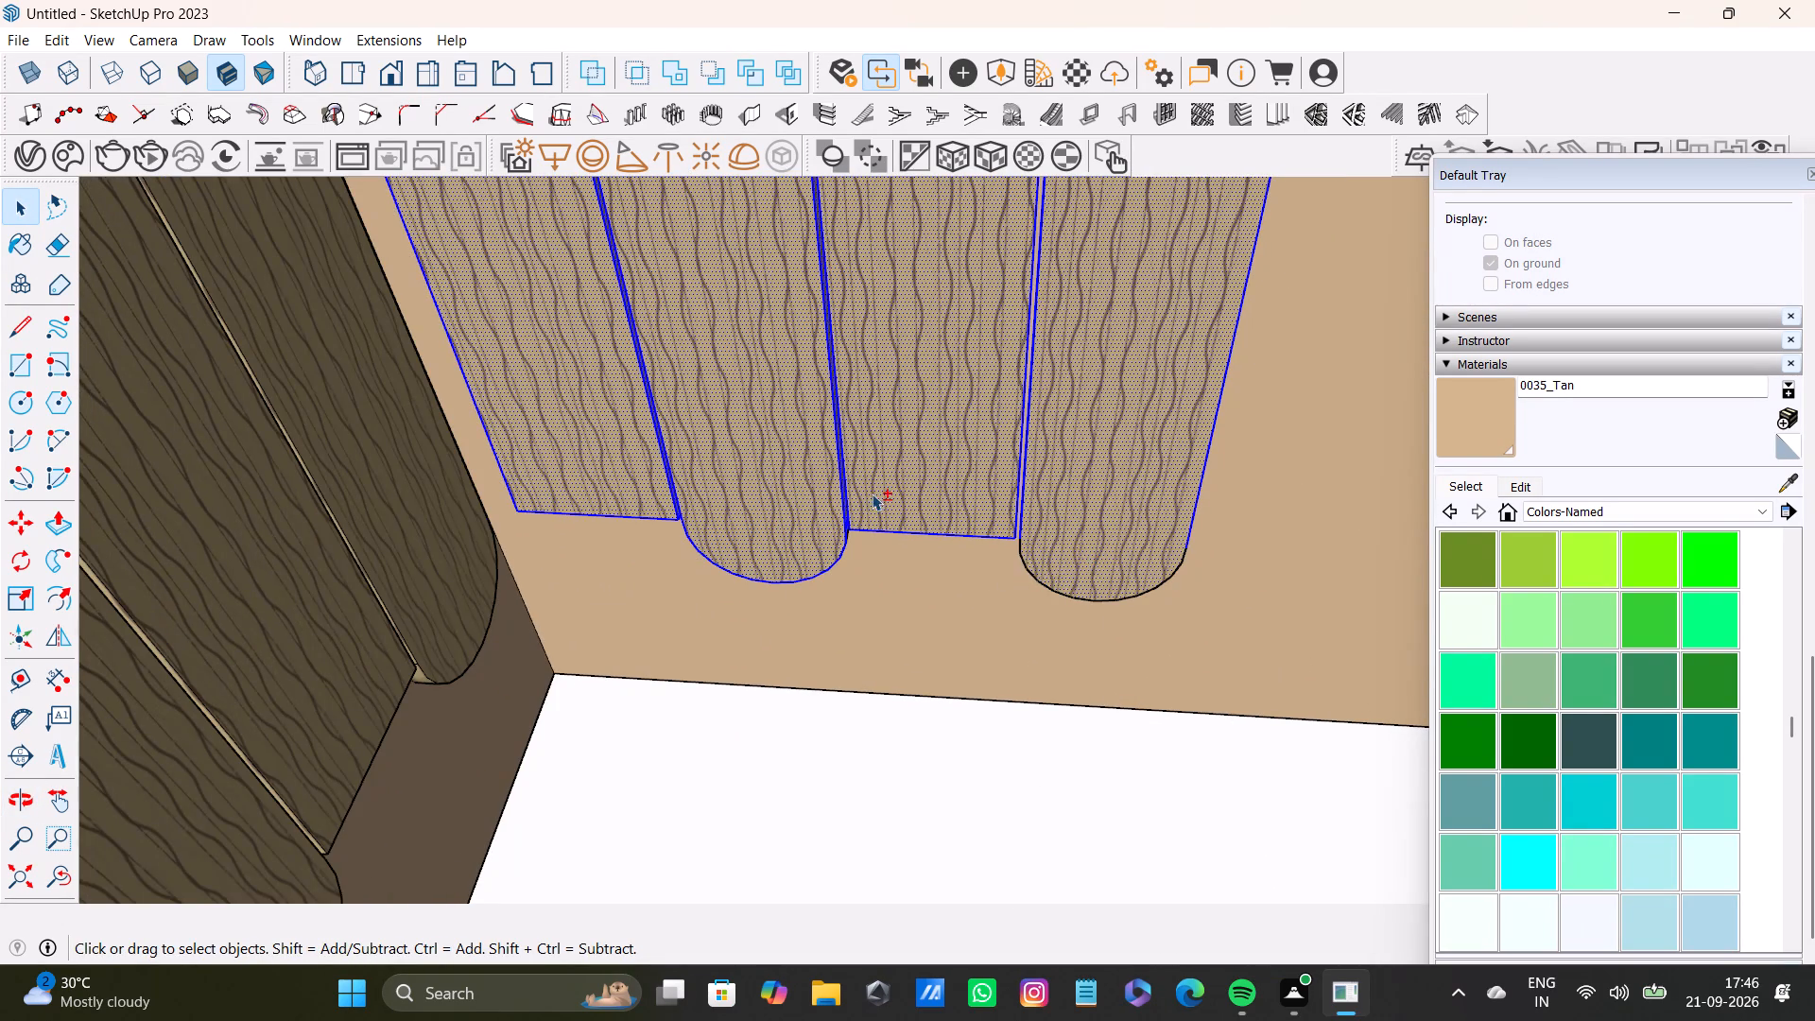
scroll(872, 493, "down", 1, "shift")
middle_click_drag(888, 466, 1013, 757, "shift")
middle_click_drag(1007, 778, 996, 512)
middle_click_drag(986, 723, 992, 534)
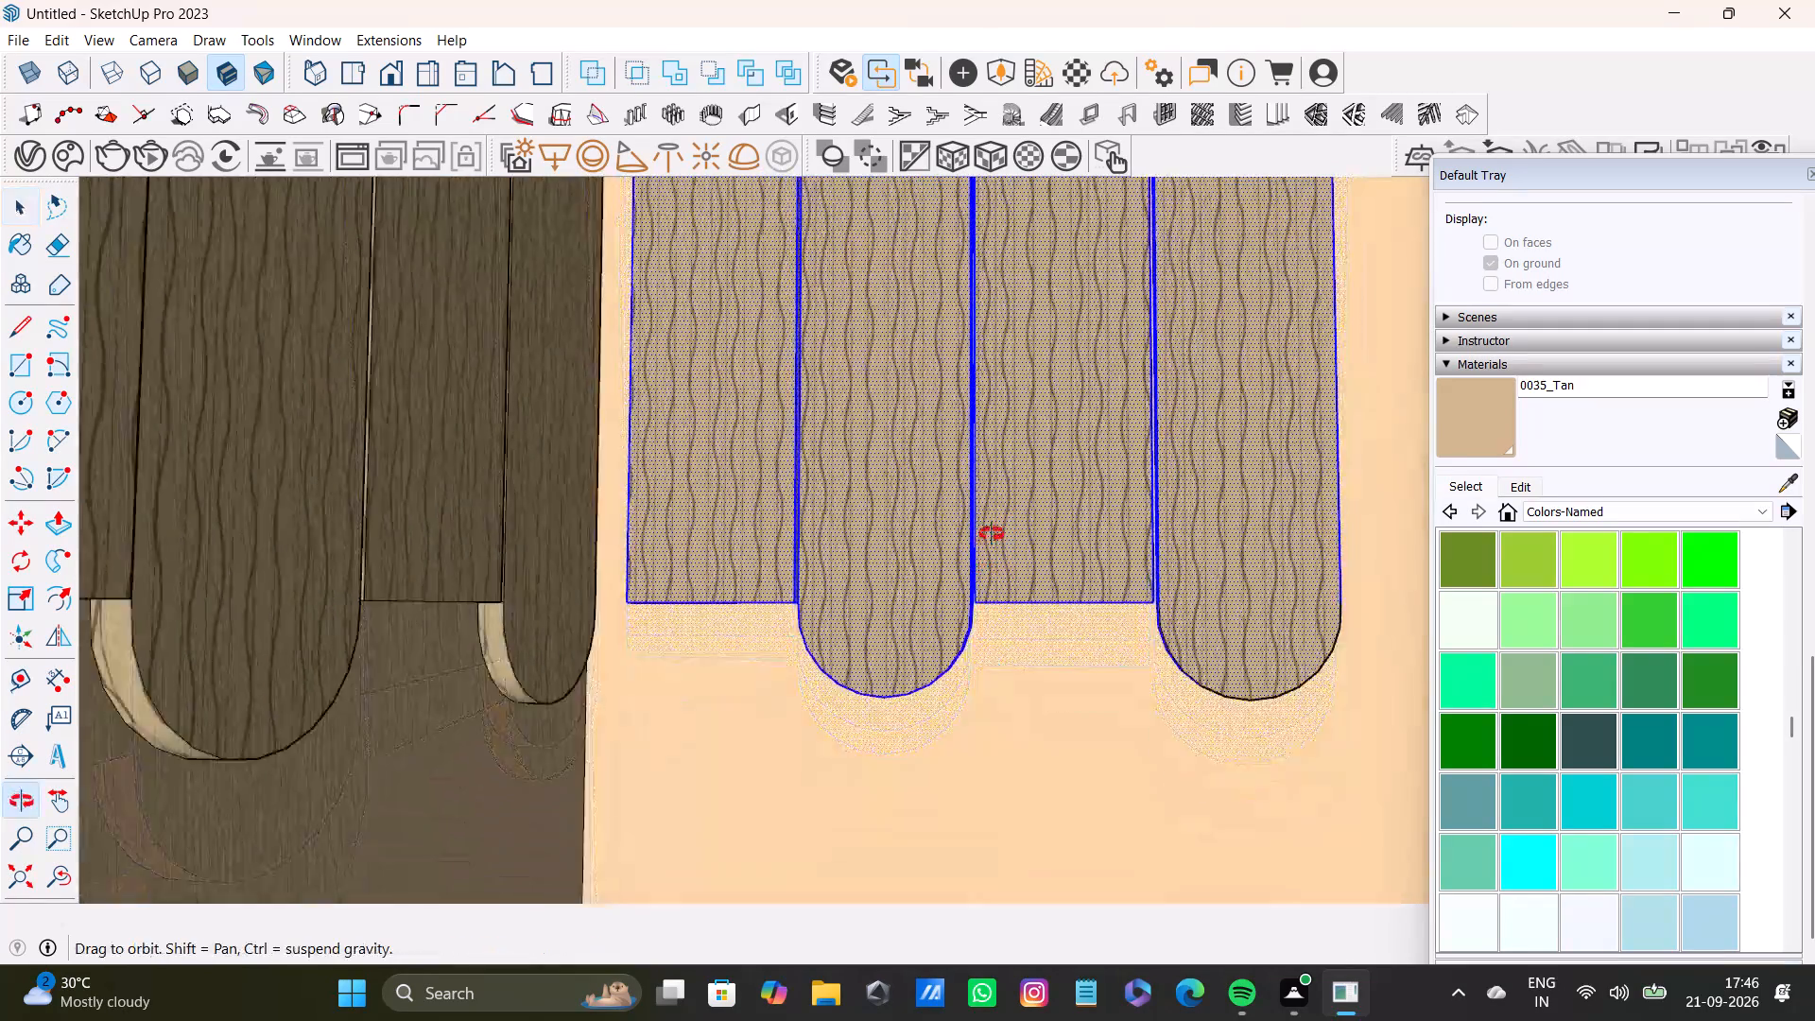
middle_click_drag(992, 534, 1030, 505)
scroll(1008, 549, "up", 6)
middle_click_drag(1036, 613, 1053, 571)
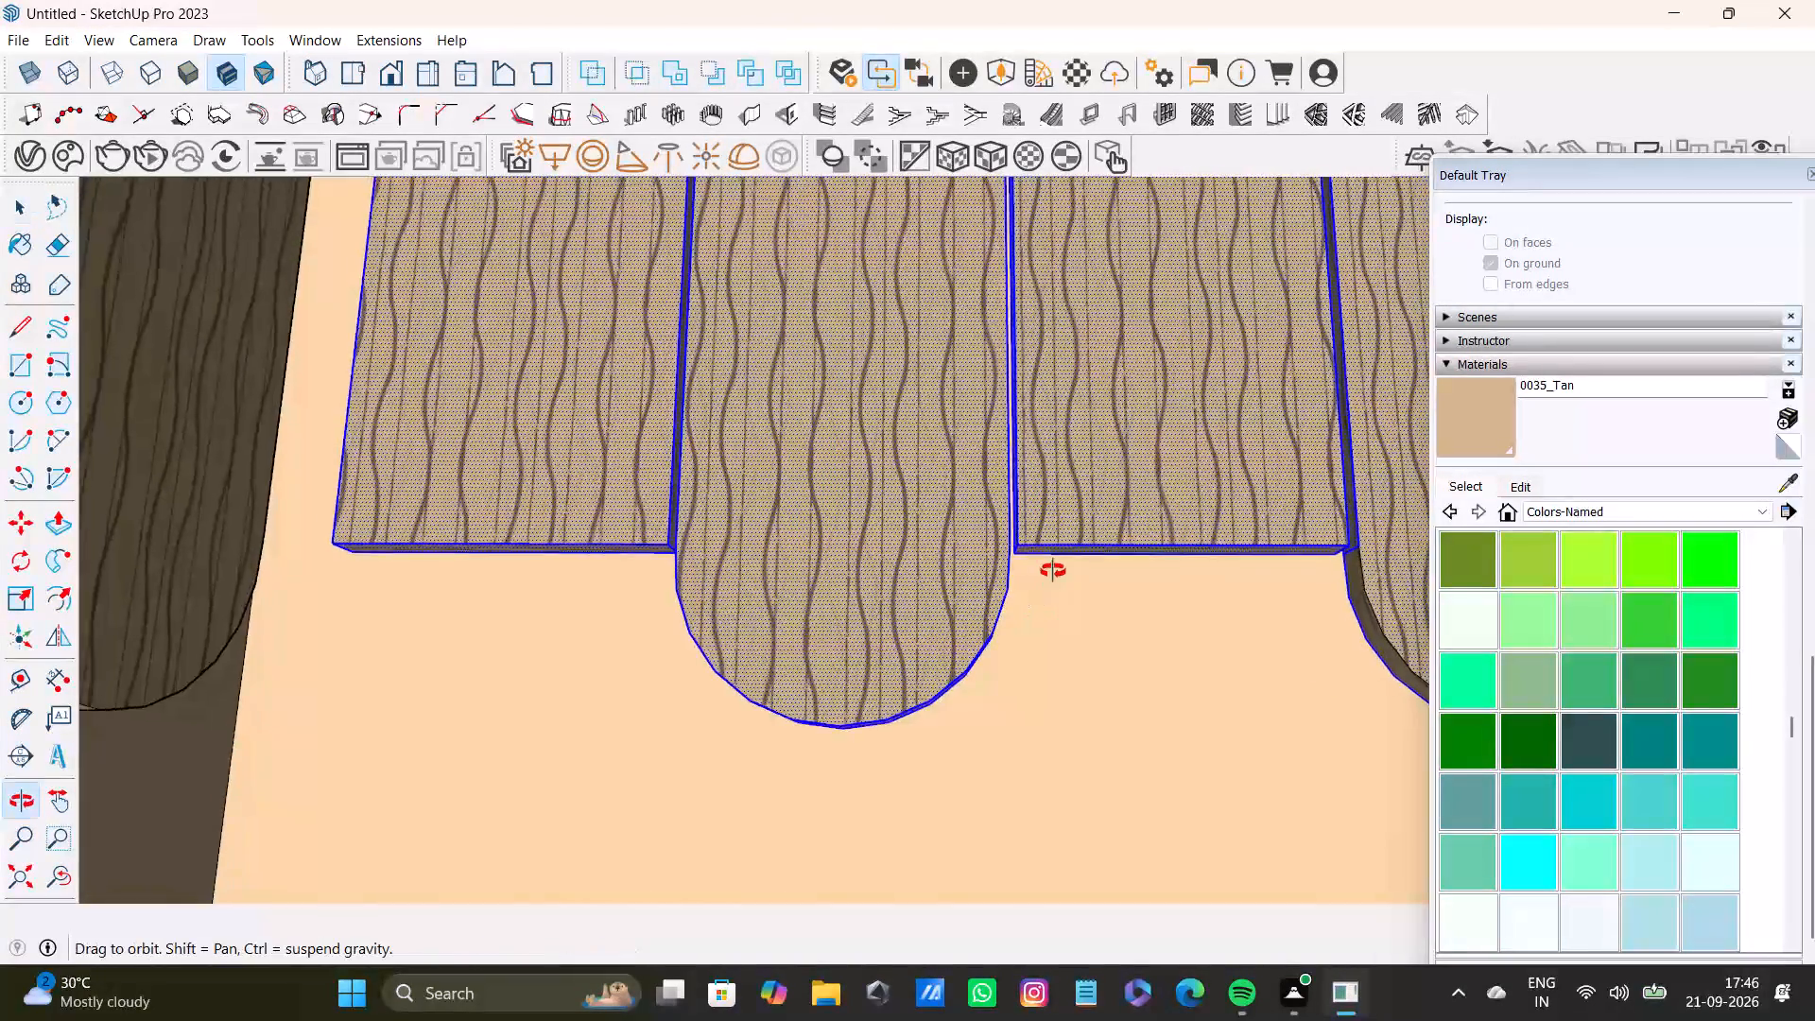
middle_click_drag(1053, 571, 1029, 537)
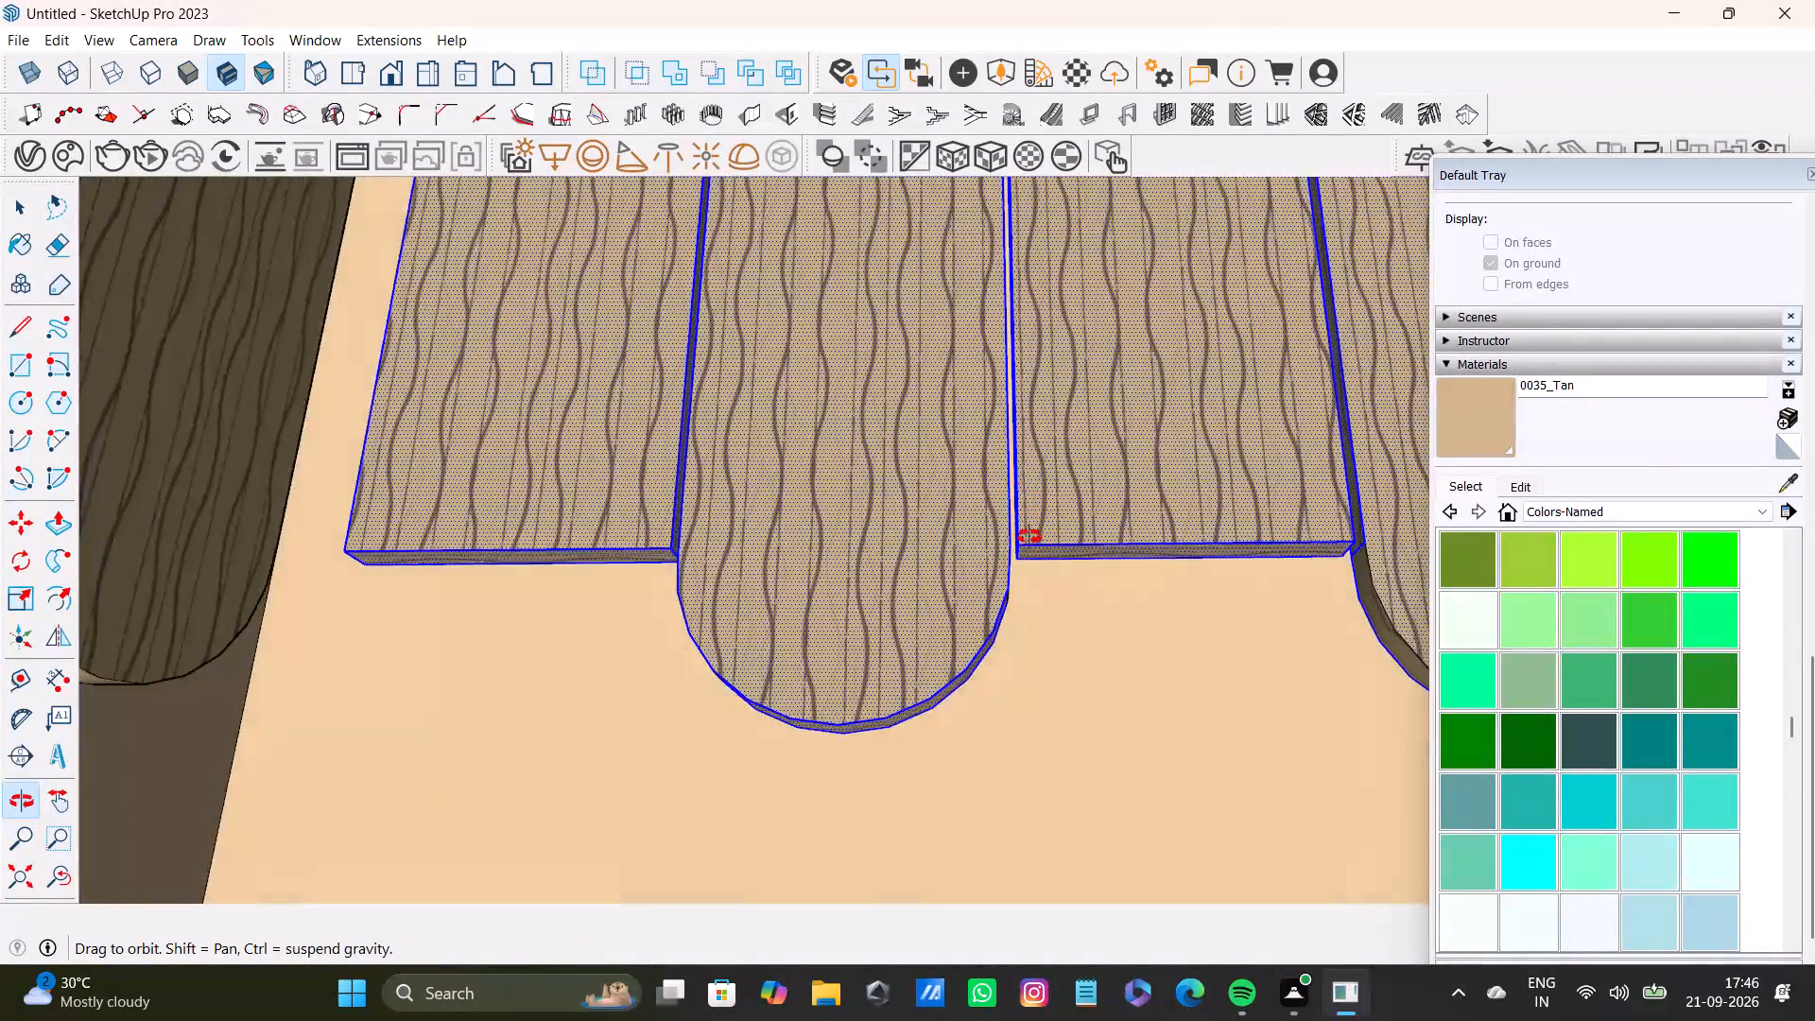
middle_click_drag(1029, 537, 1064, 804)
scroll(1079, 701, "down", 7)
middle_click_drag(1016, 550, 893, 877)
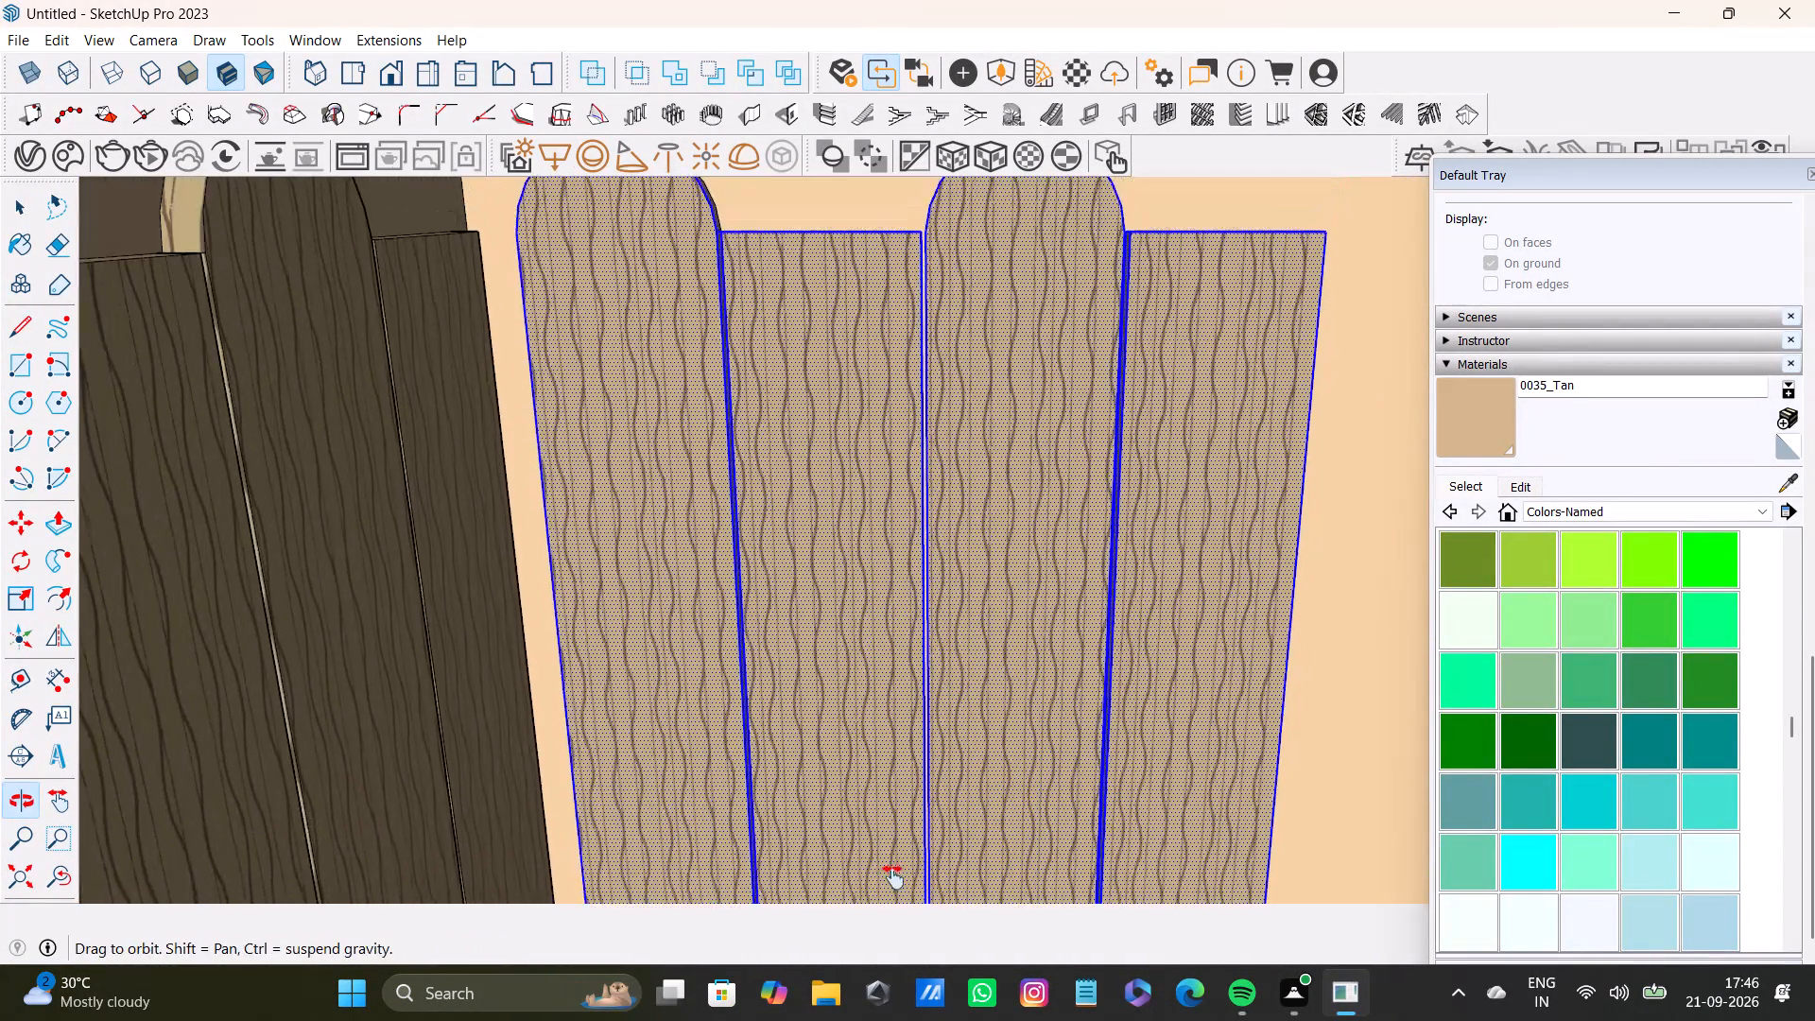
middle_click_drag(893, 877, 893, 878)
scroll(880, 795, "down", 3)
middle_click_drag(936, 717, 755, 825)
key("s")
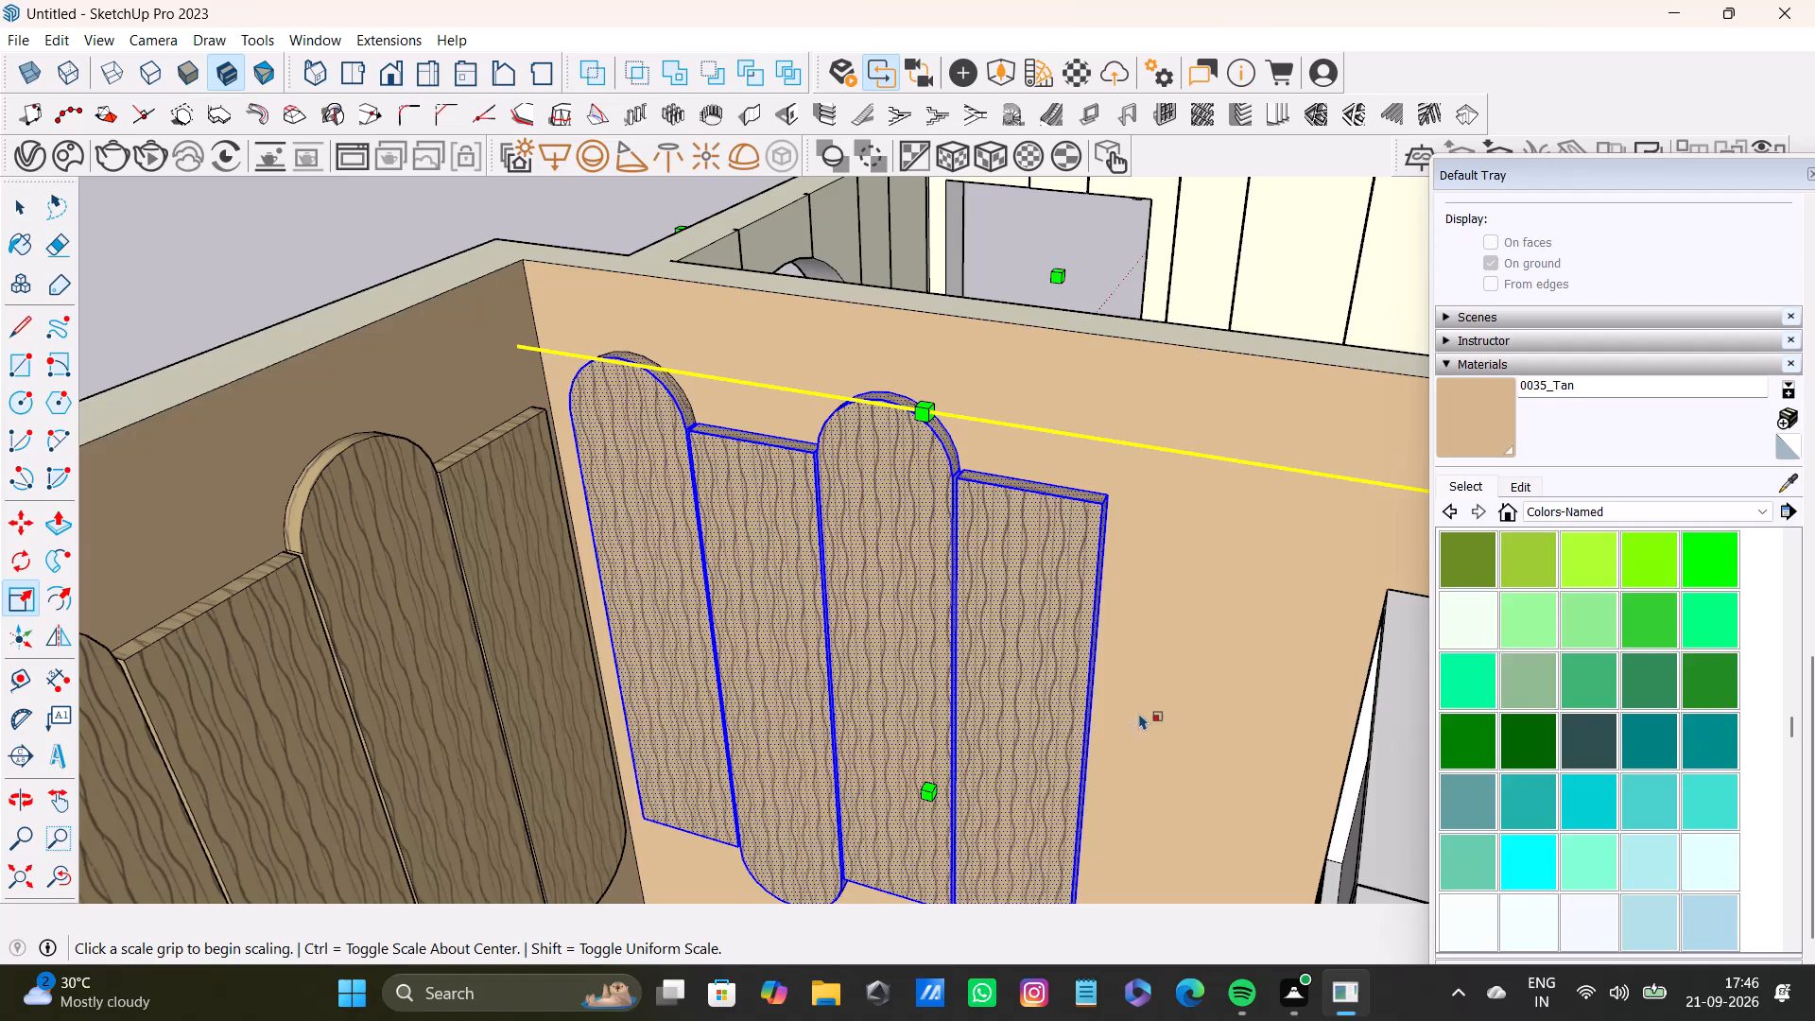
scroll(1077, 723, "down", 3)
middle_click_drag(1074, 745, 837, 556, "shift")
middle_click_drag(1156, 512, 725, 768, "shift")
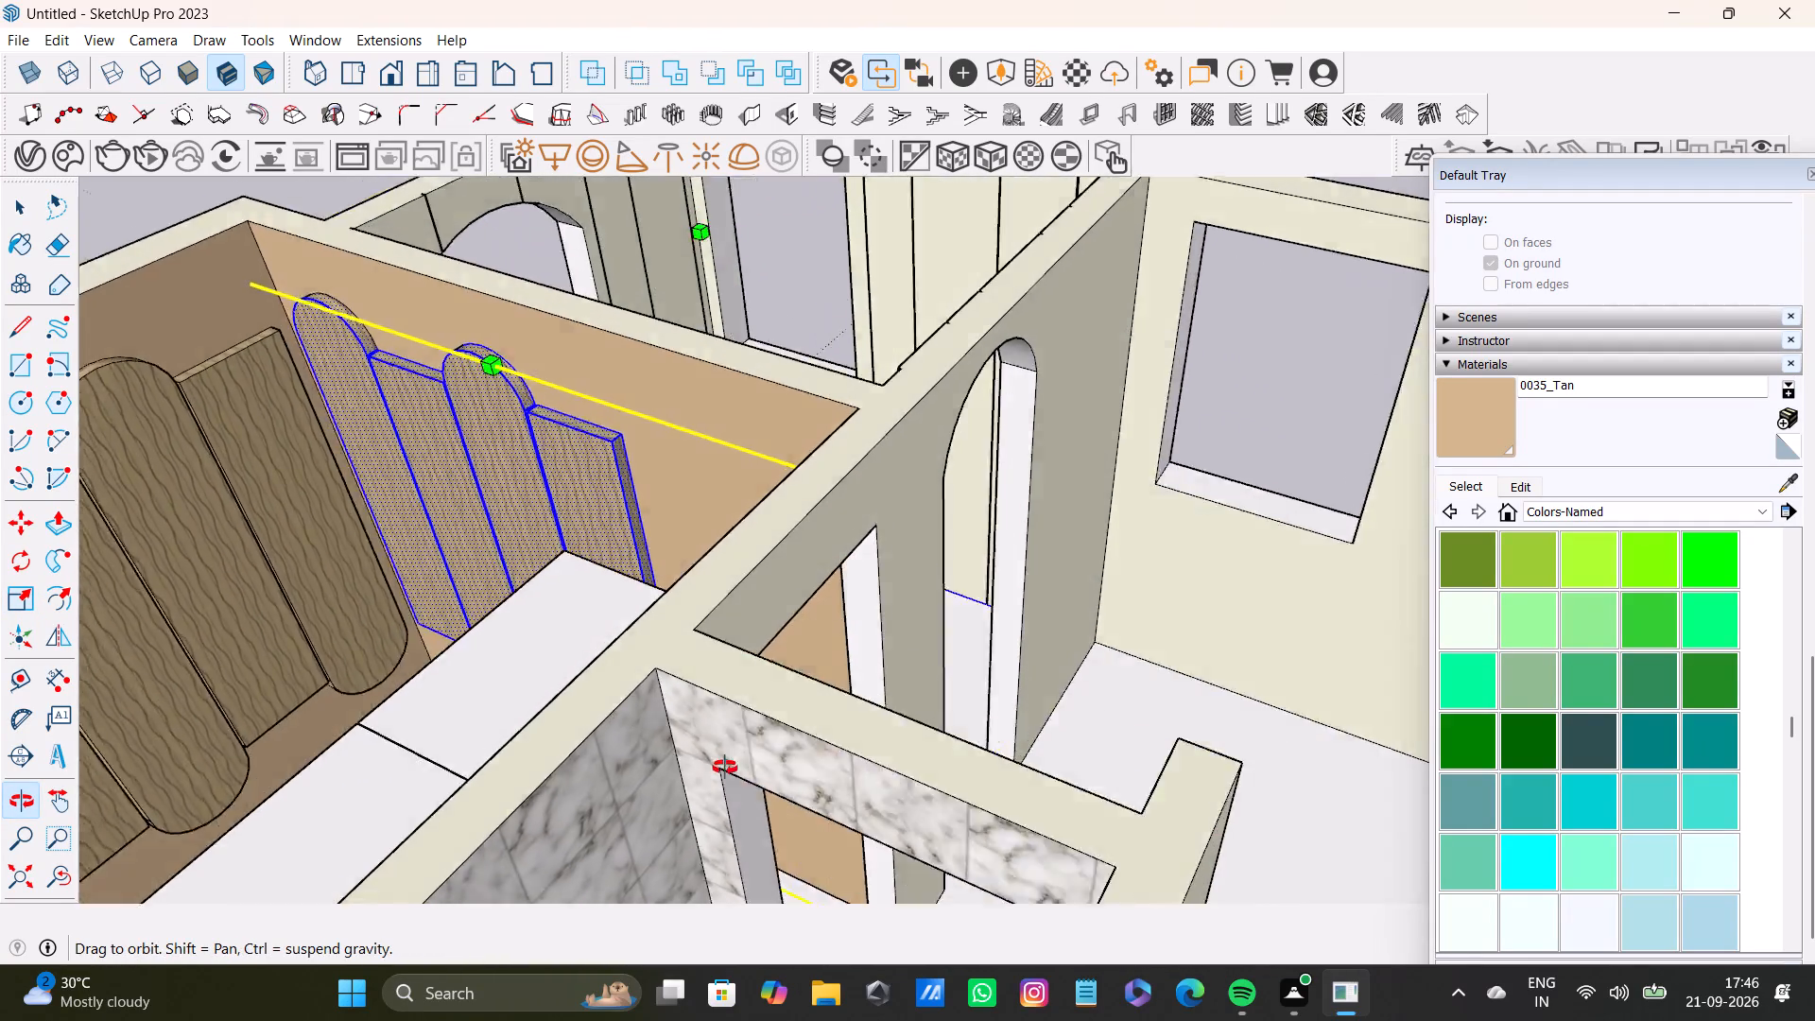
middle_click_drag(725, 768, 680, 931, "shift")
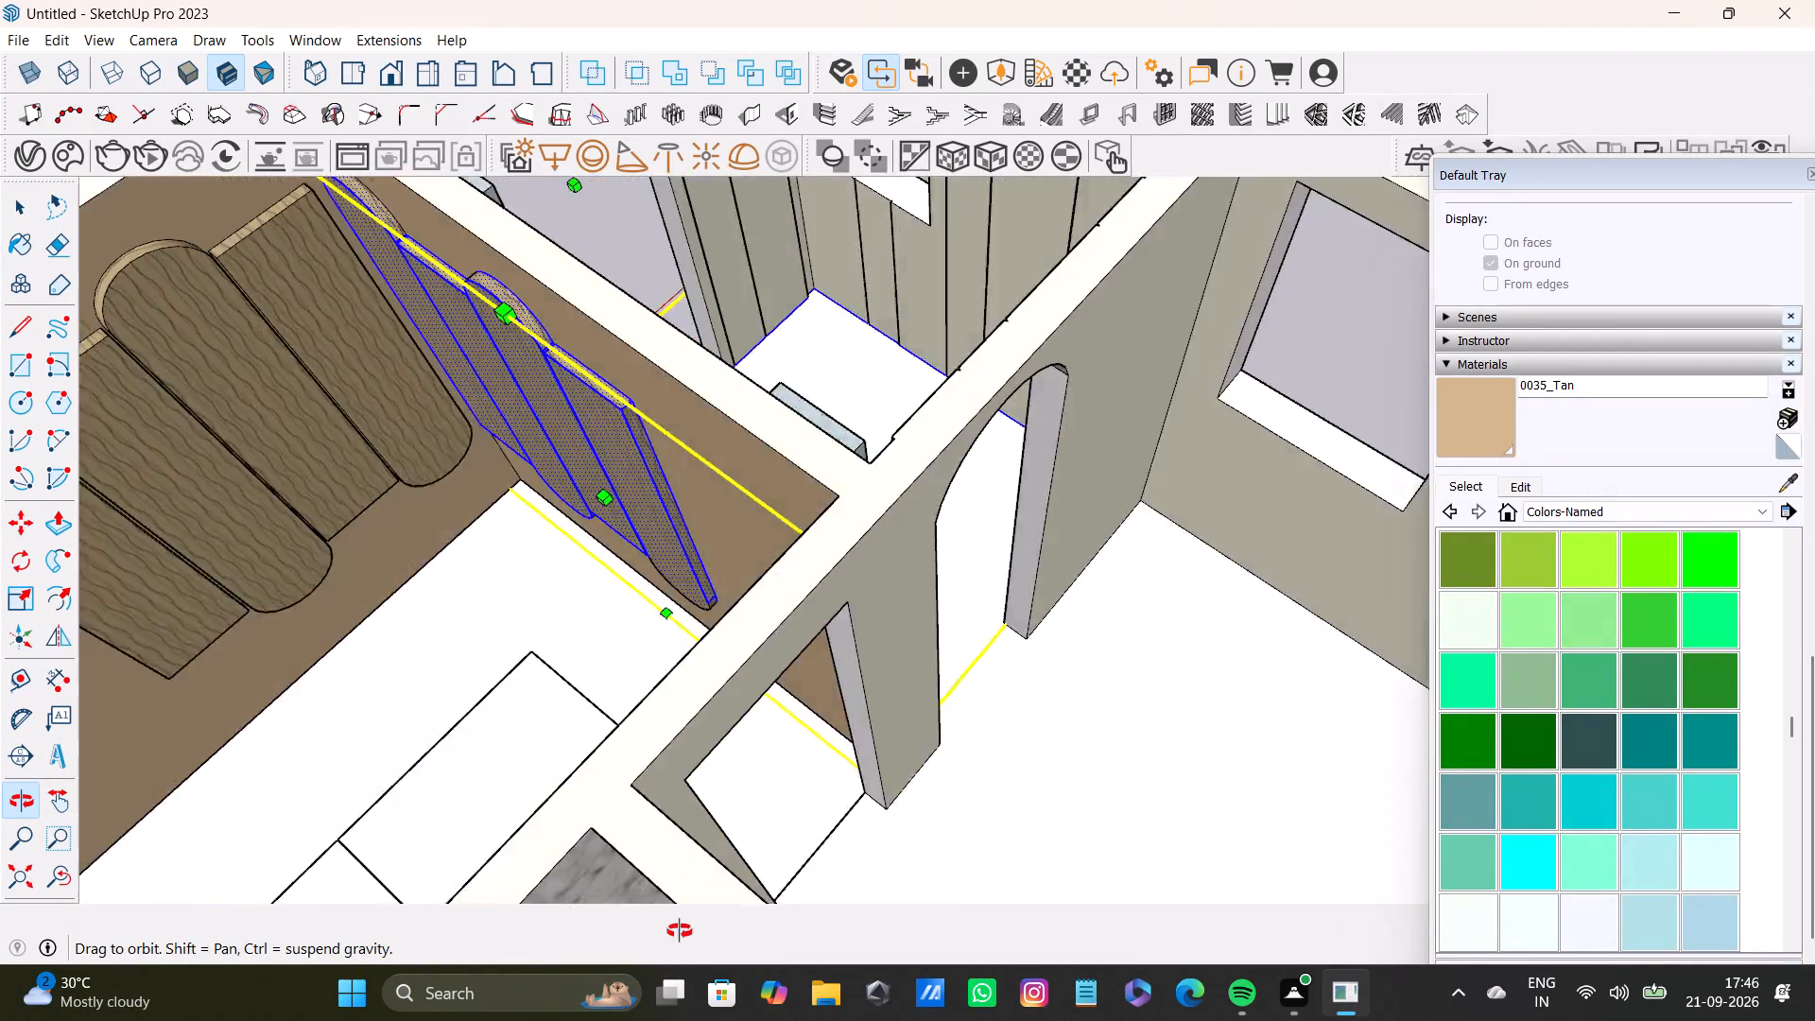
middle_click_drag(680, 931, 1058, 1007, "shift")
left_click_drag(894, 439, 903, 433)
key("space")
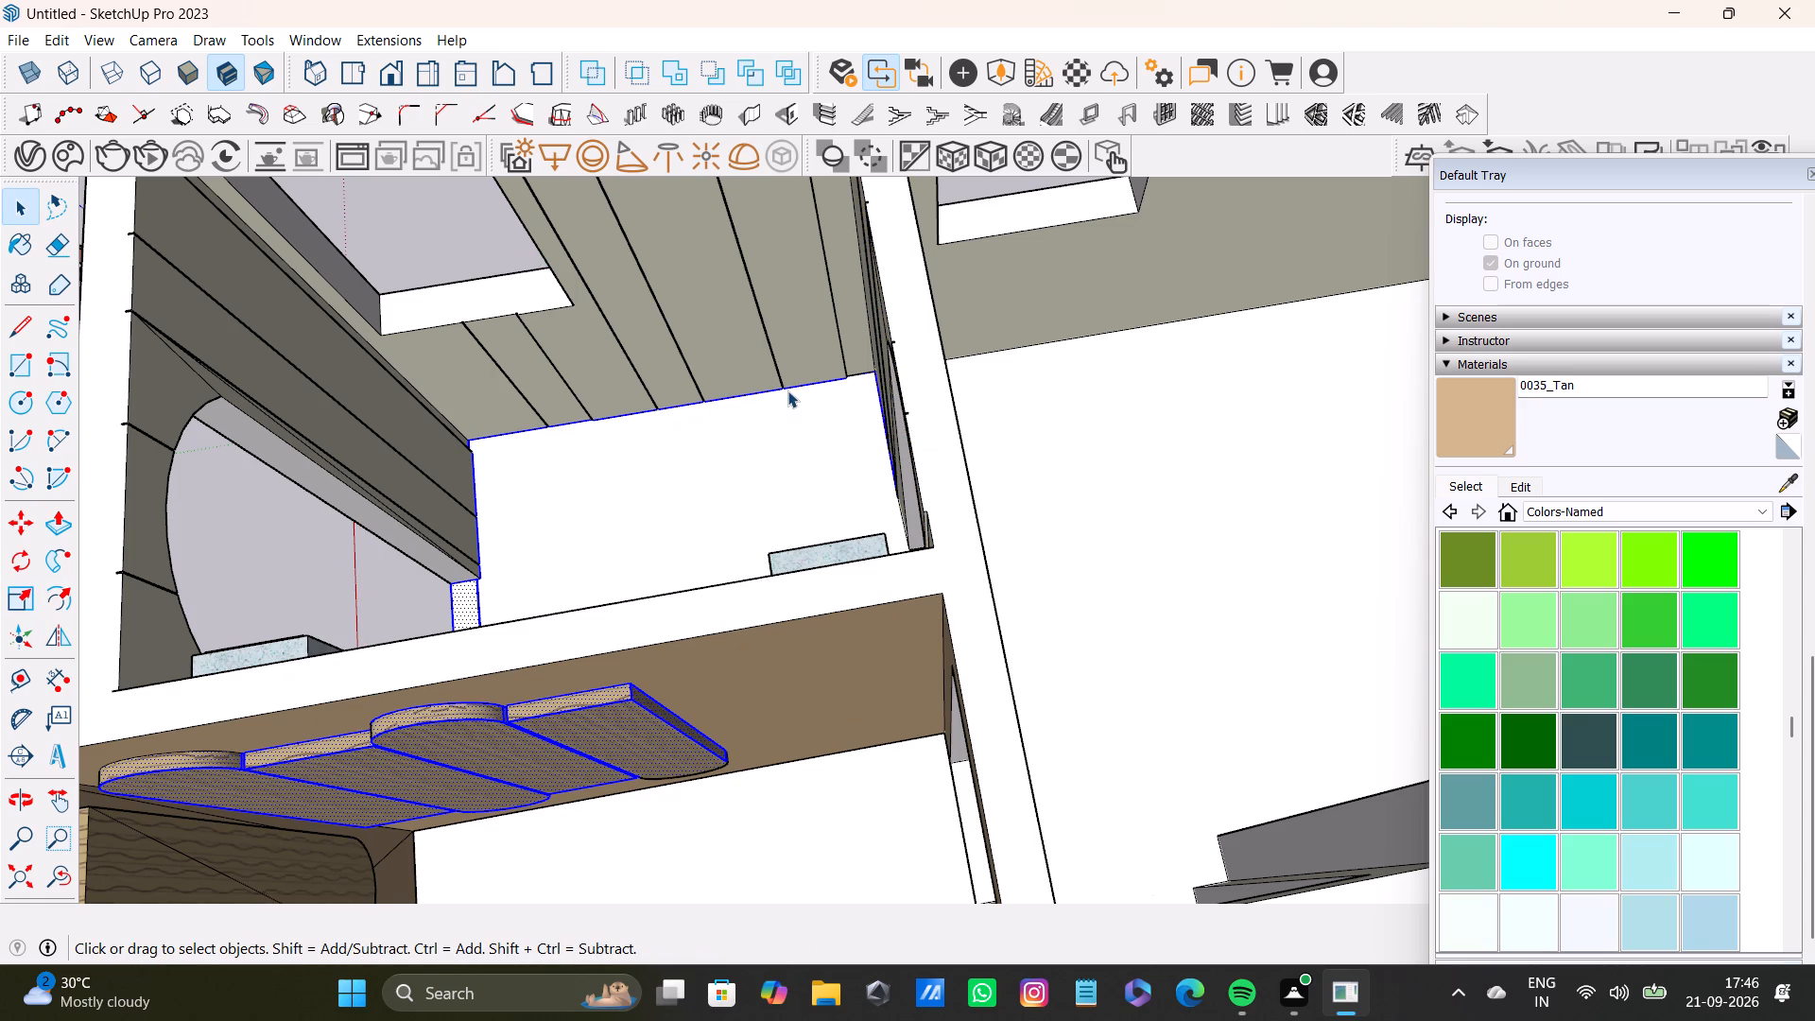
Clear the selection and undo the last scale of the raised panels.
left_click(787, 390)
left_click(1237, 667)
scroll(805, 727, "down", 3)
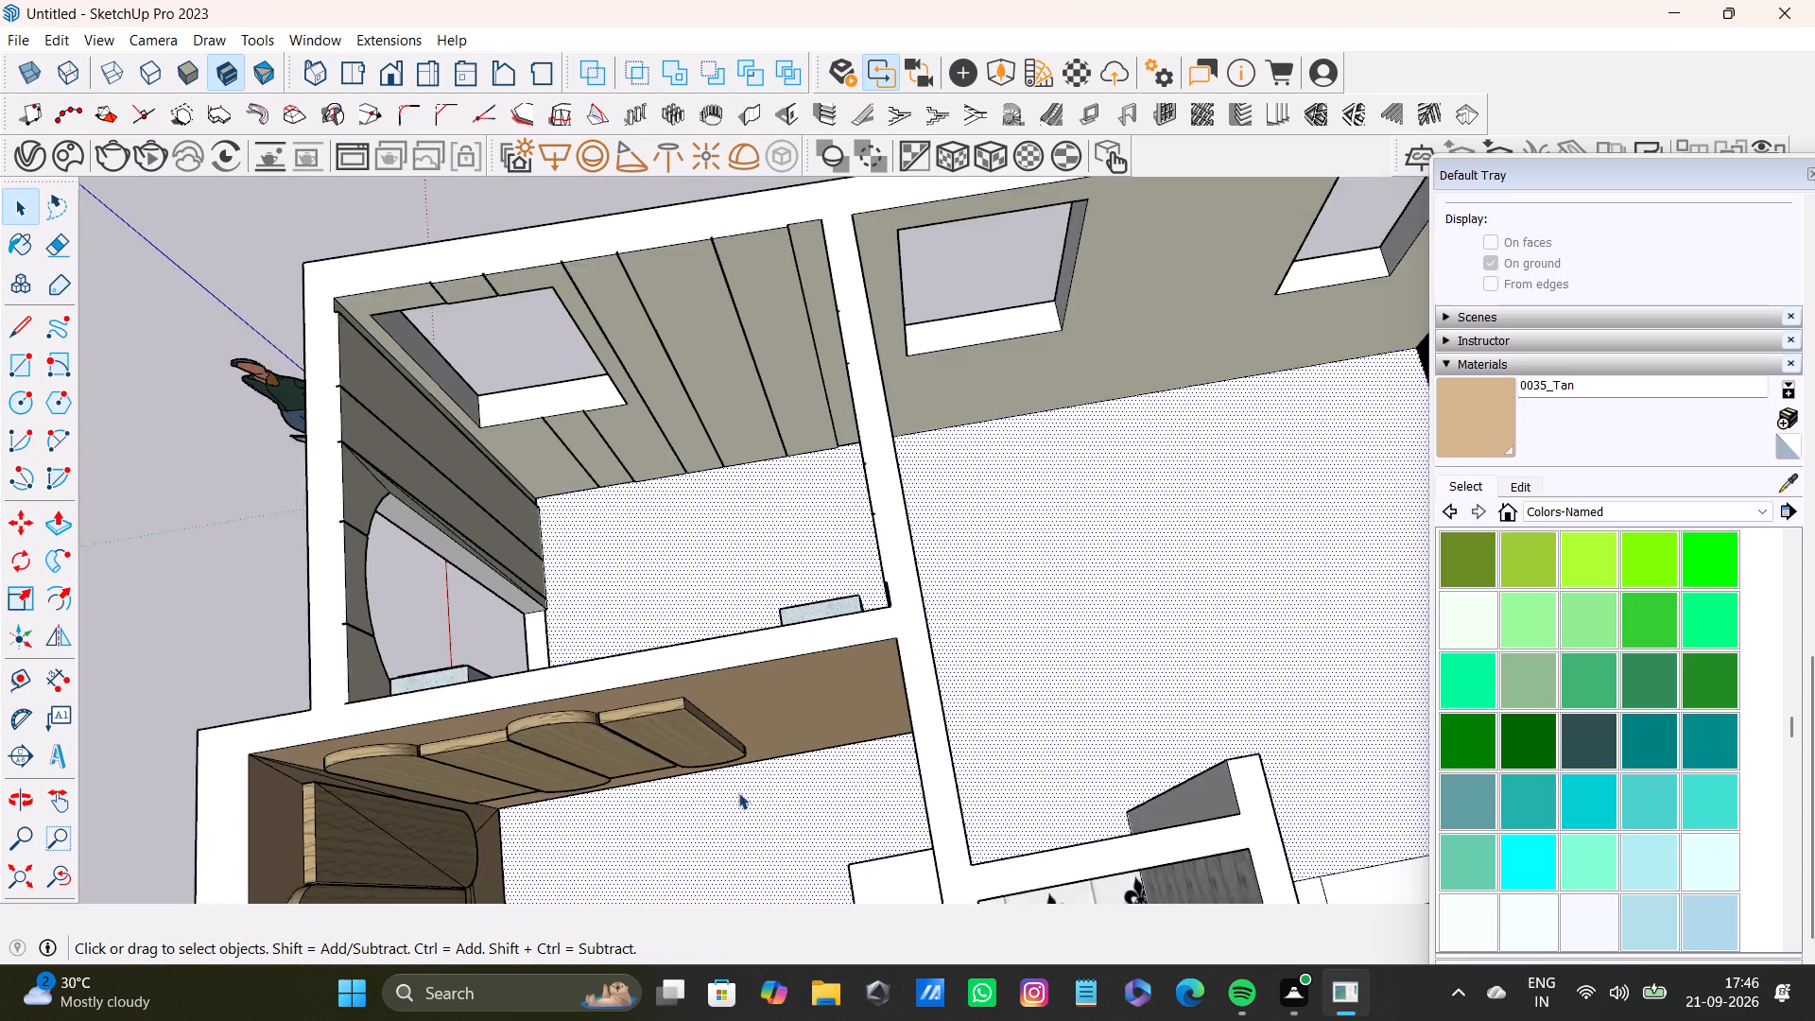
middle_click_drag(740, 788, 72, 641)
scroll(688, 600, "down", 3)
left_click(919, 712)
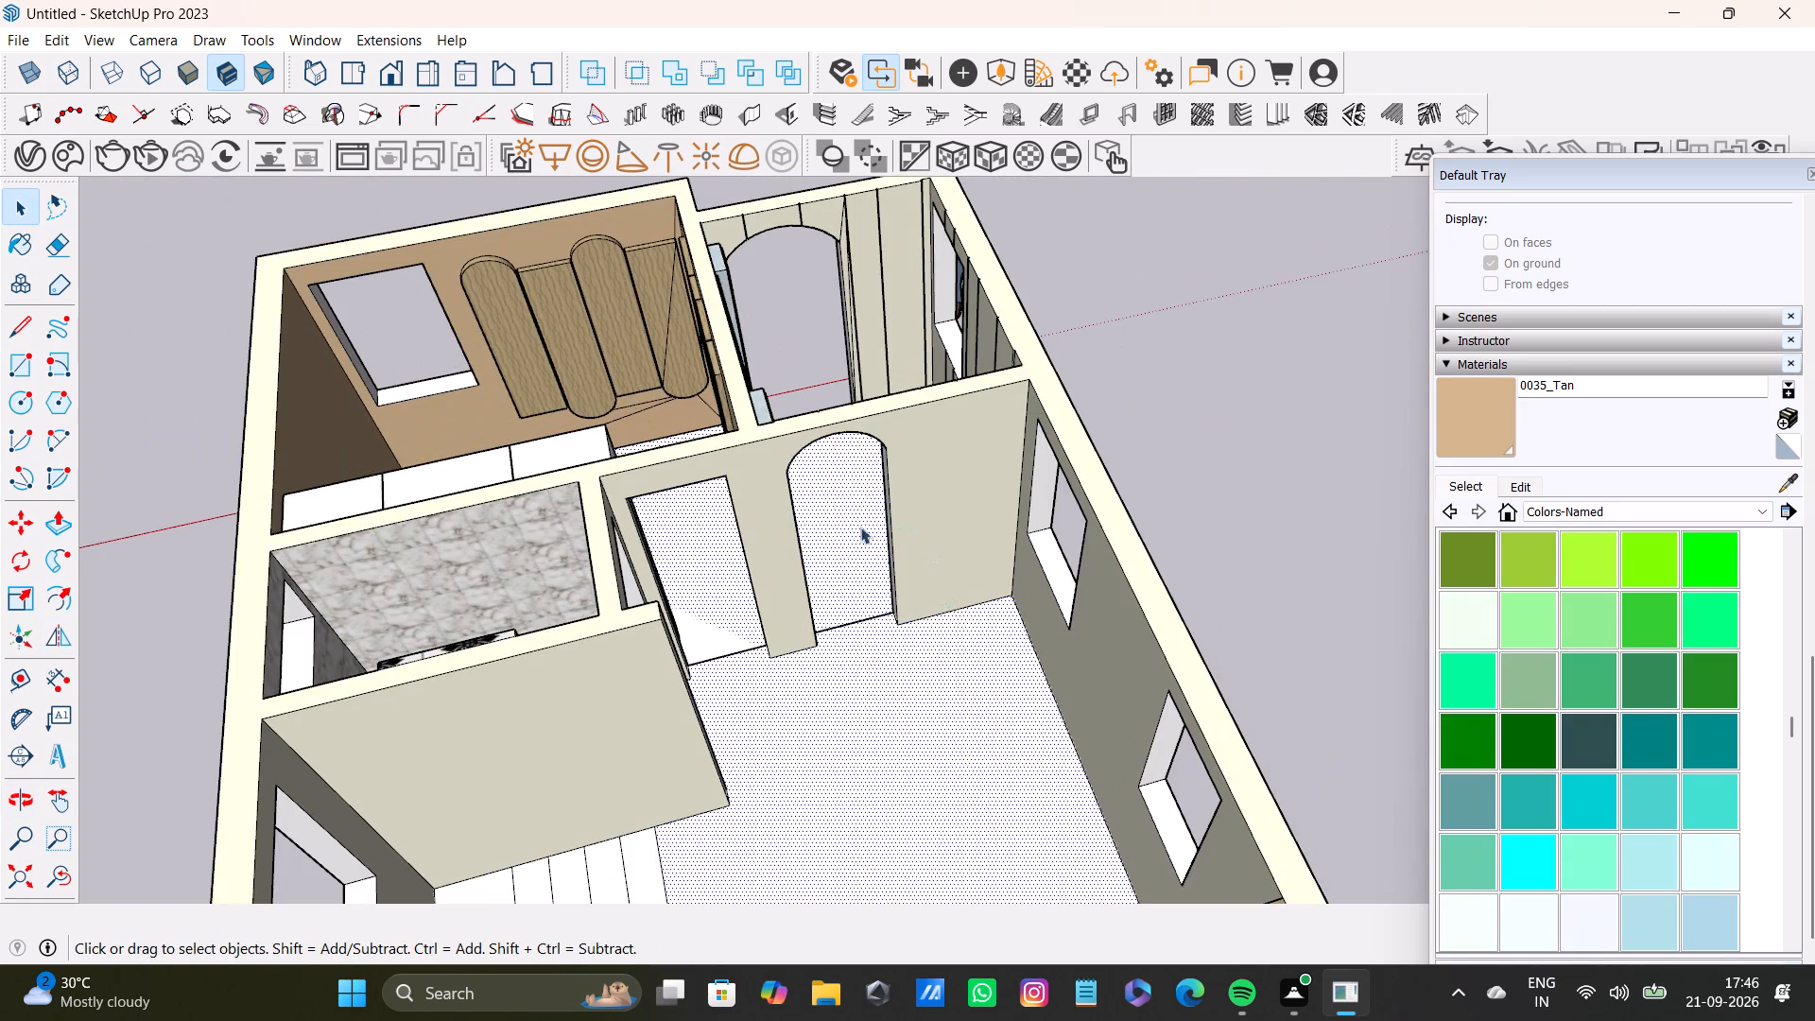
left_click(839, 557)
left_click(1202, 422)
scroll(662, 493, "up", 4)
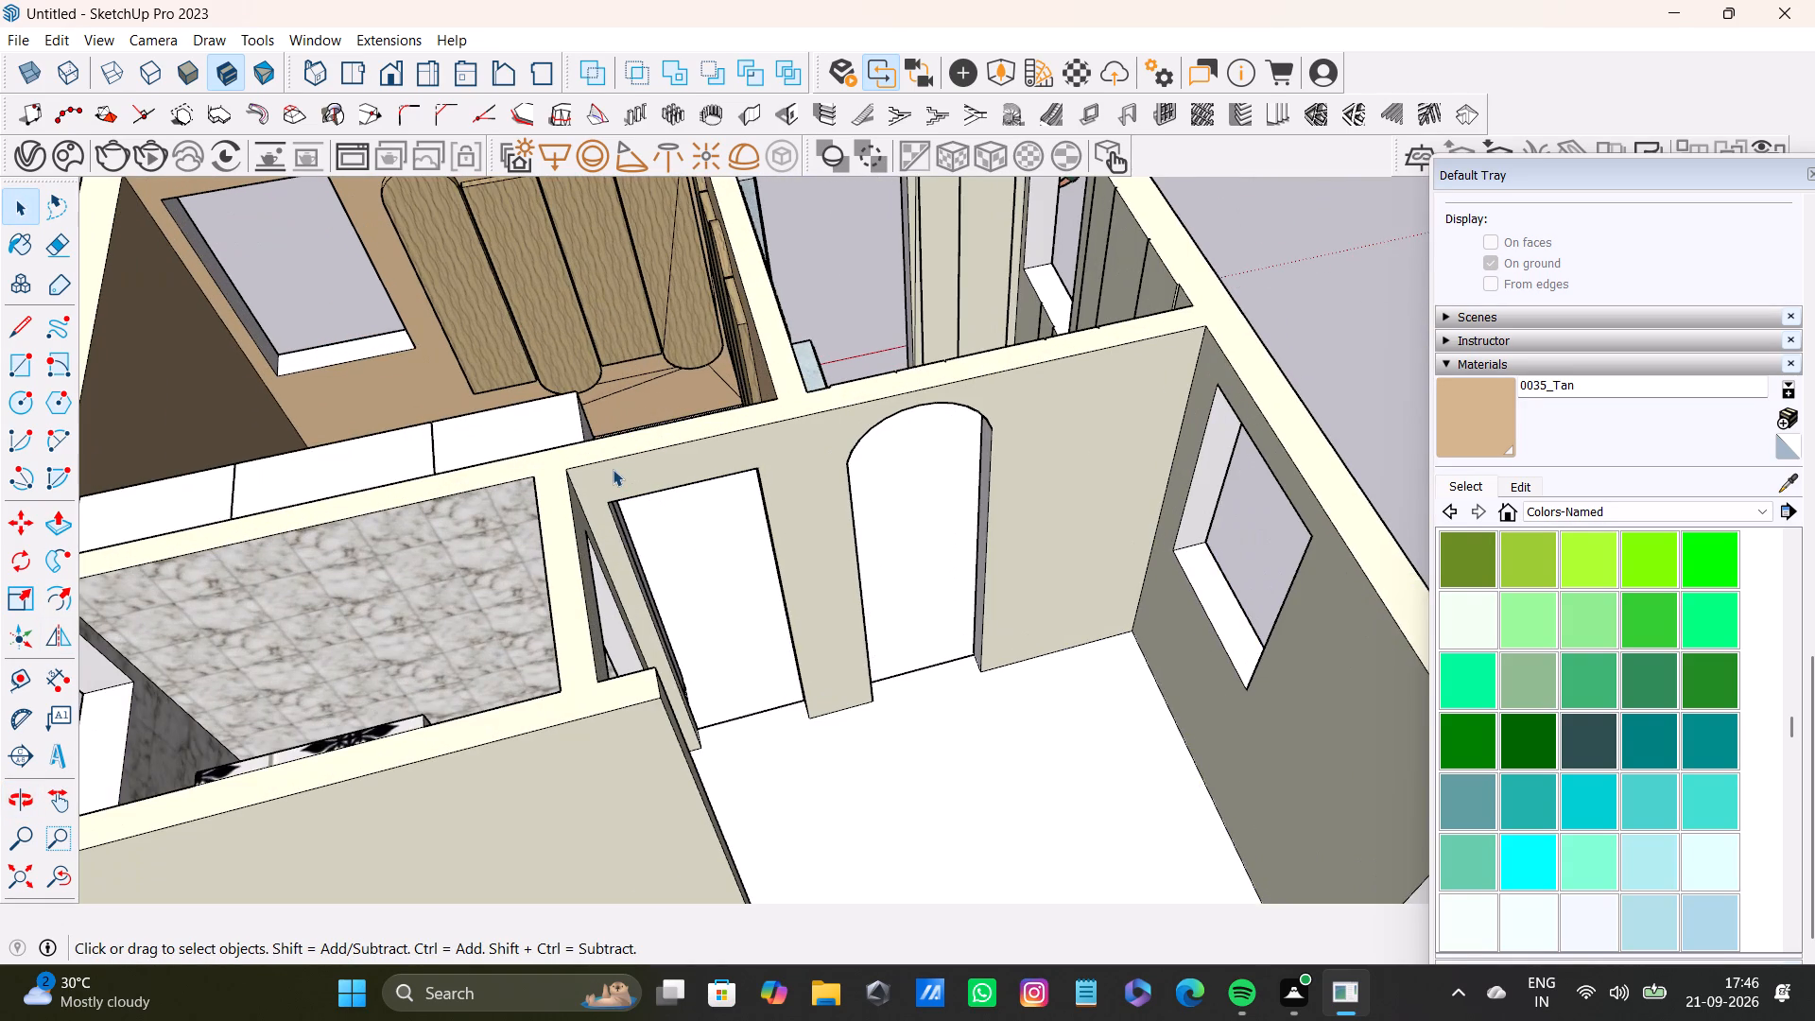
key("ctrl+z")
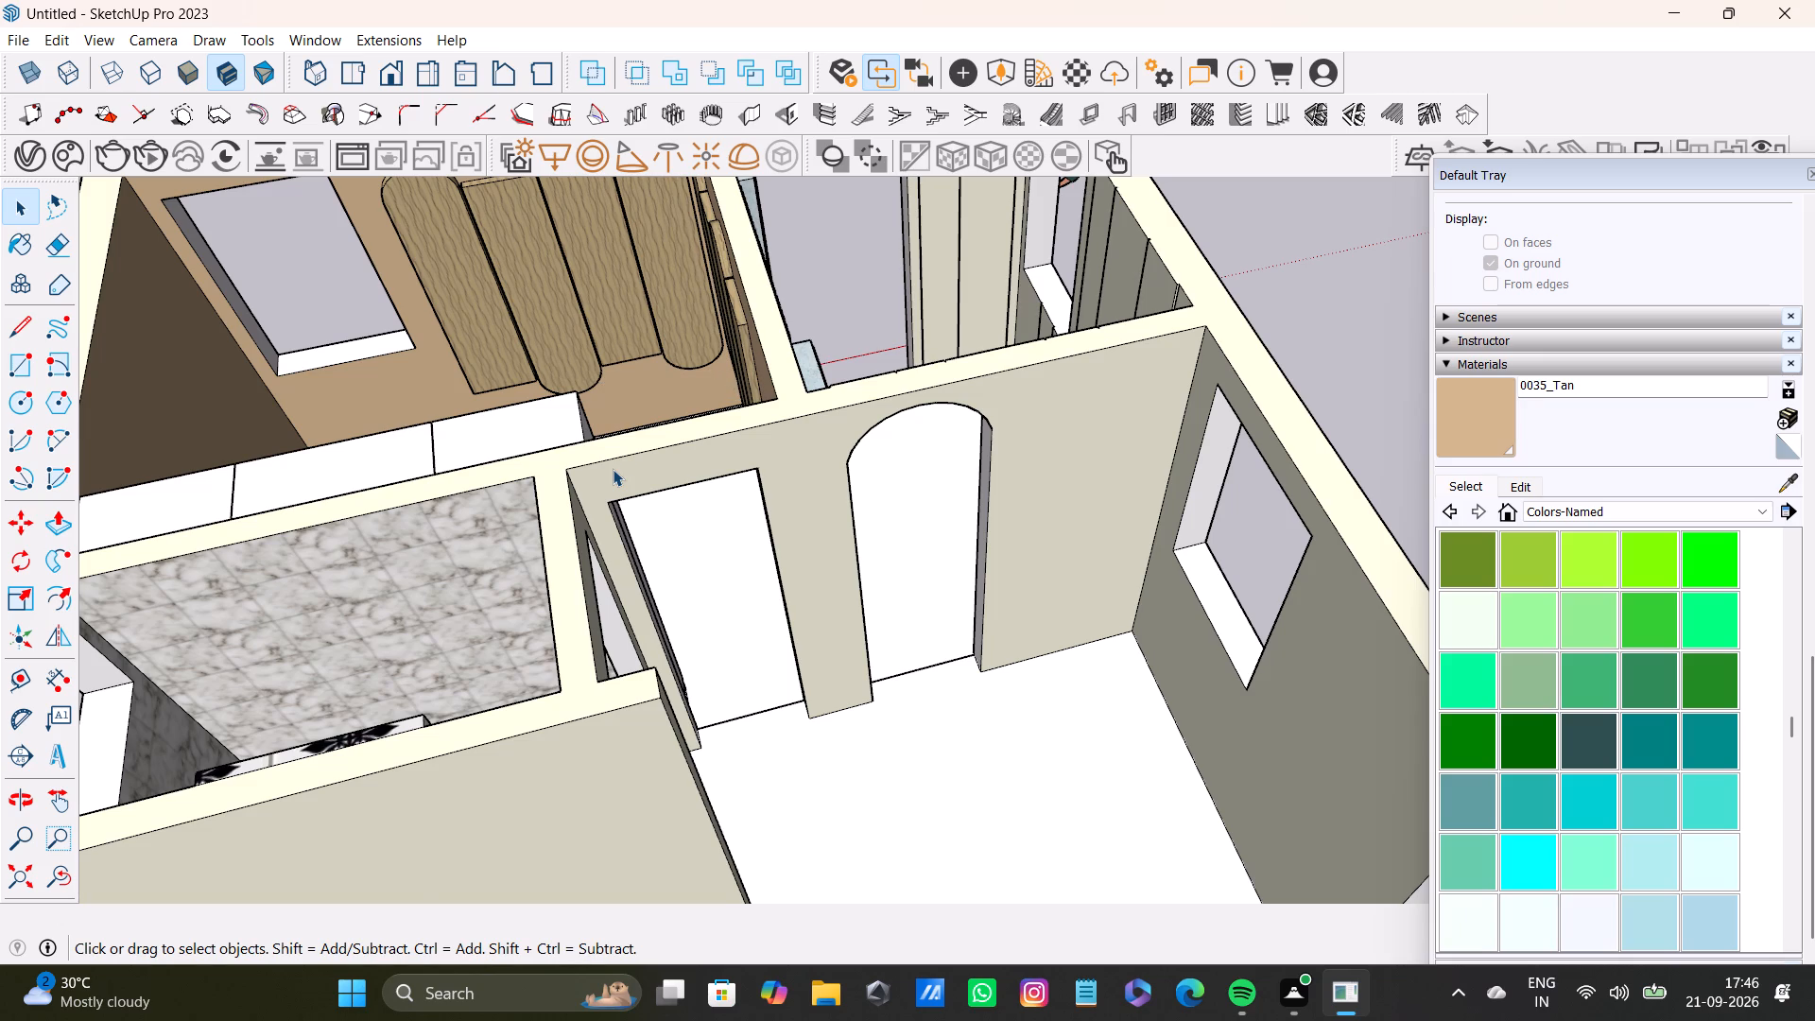
Push/Pull the side face of the white box beneath the overhanging kitchen wall cabinet outward to nearly the cabinet's end.
scroll(664, 422, "down", 7)
middle_click_drag(607, 491, 1172, 363)
scroll(818, 625, "down", 2)
middle_click_drag(816, 625, 1053, 578)
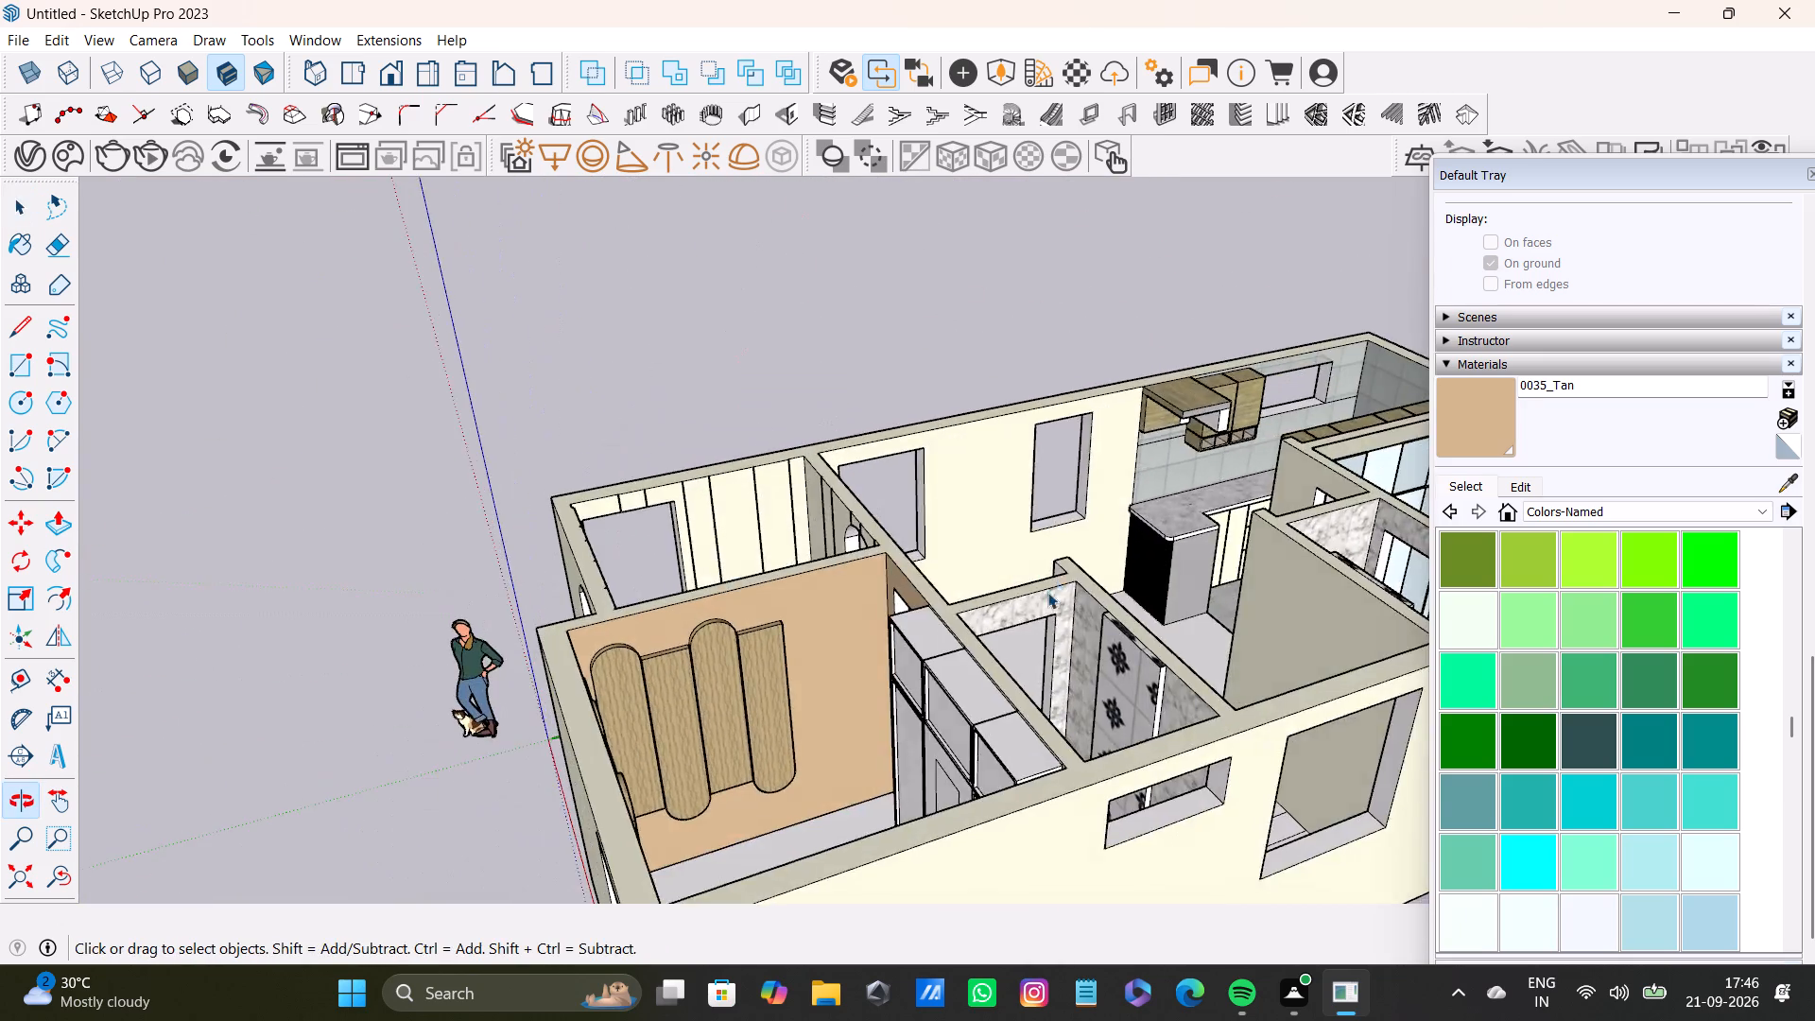
scroll(576, 757, "up", 7)
middle_click_drag(923, 707, 615, 654)
scroll(599, 645, "down", 4)
middle_click_drag(306, 646, 609, 551)
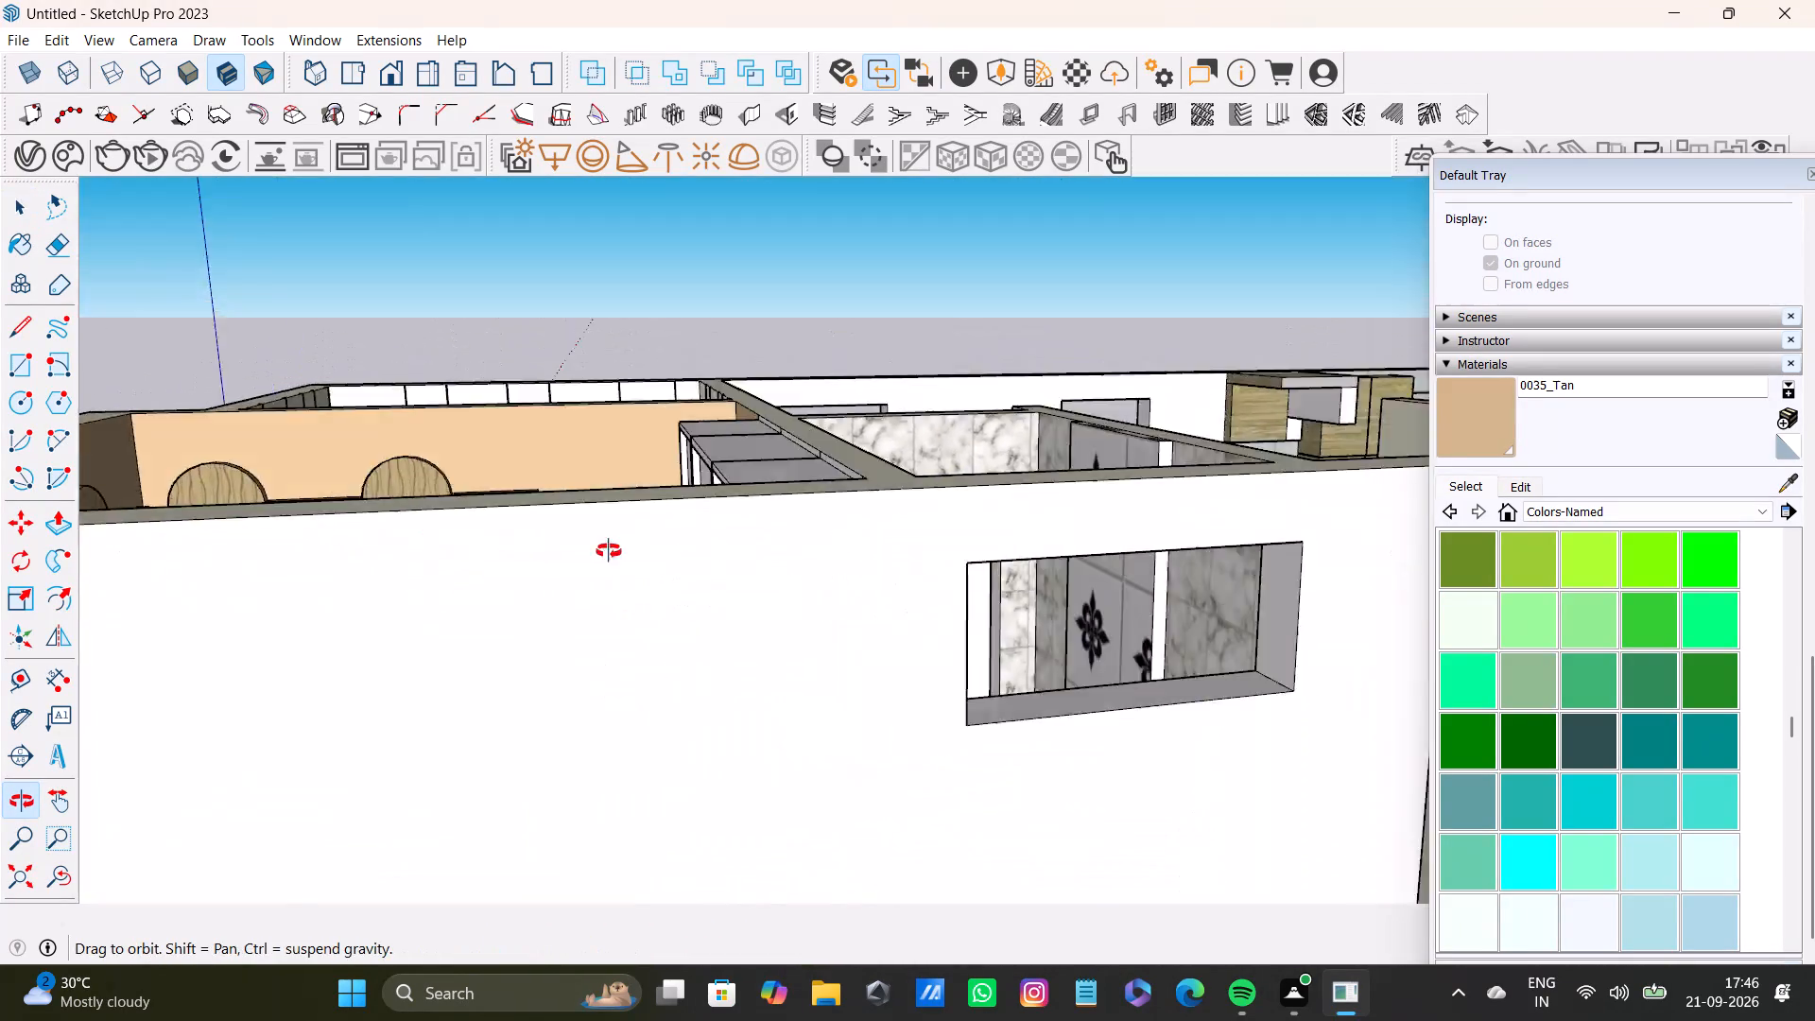
middle_click_drag(609, 551, 774, 758)
scroll(774, 758, "down", 3)
middle_click(774, 758)
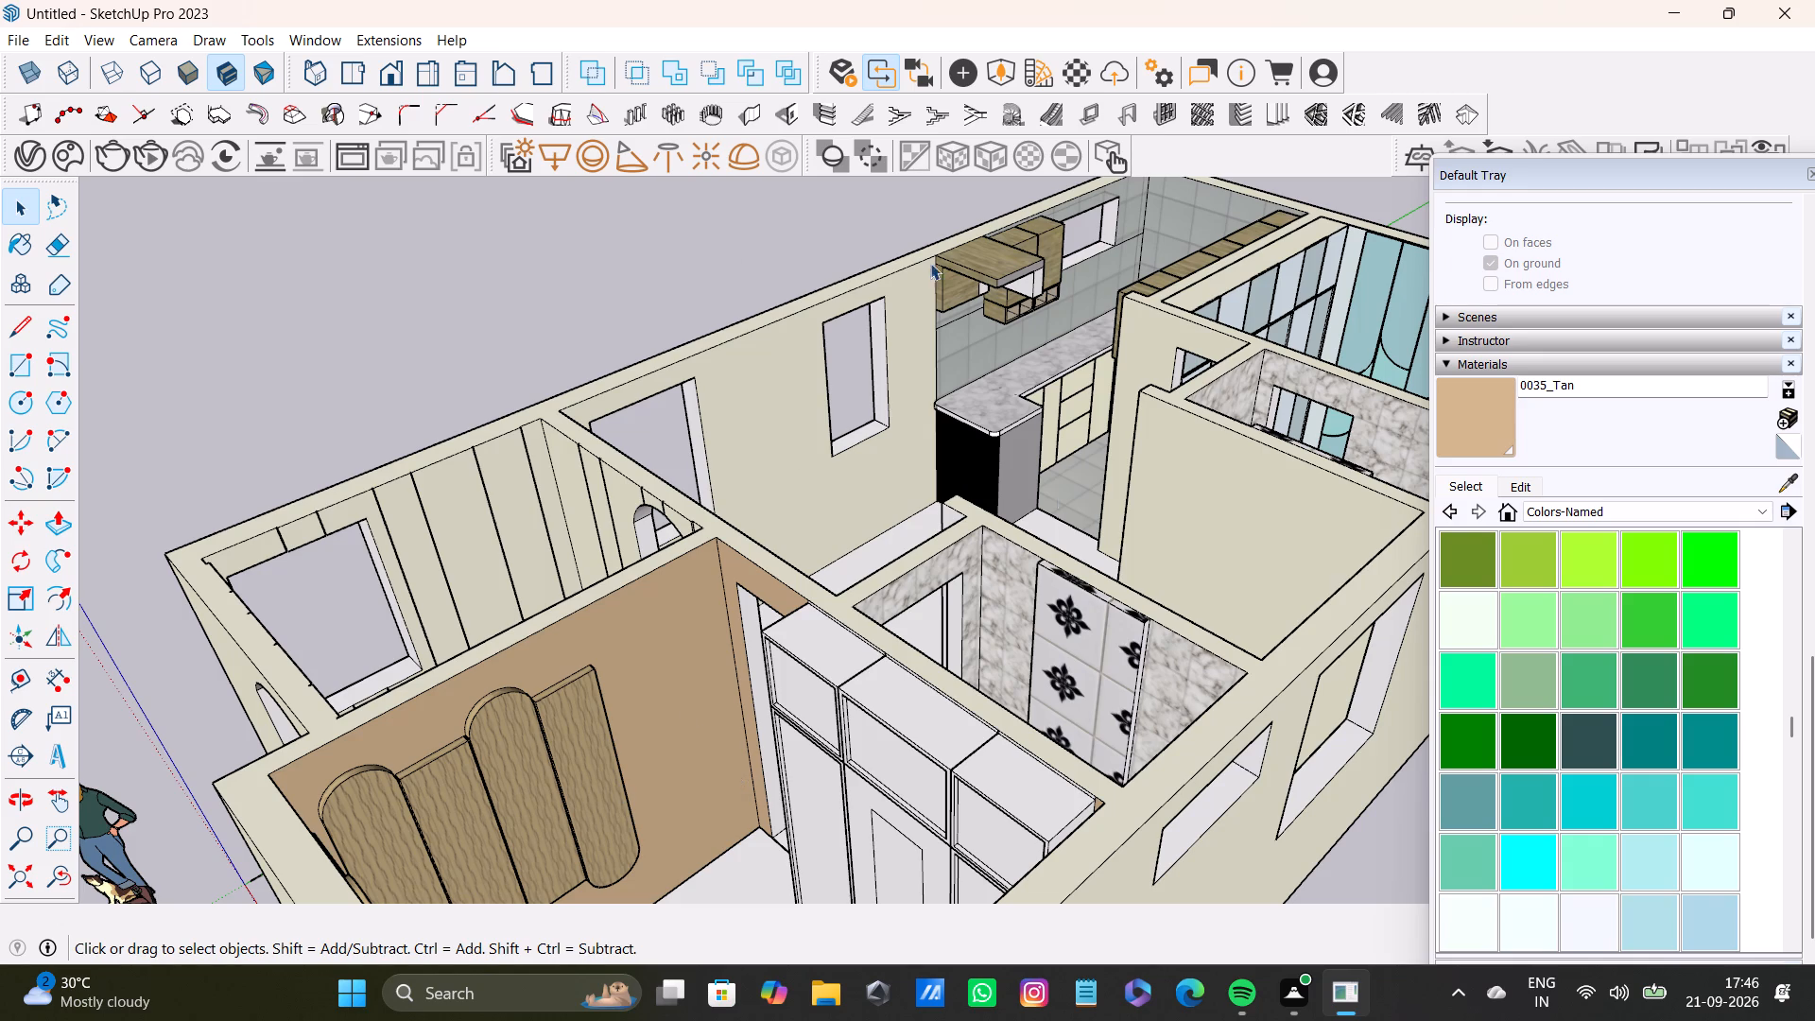
scroll(755, 92, "up", 14)
middle_click_drag(1018, 285, 864, 280)
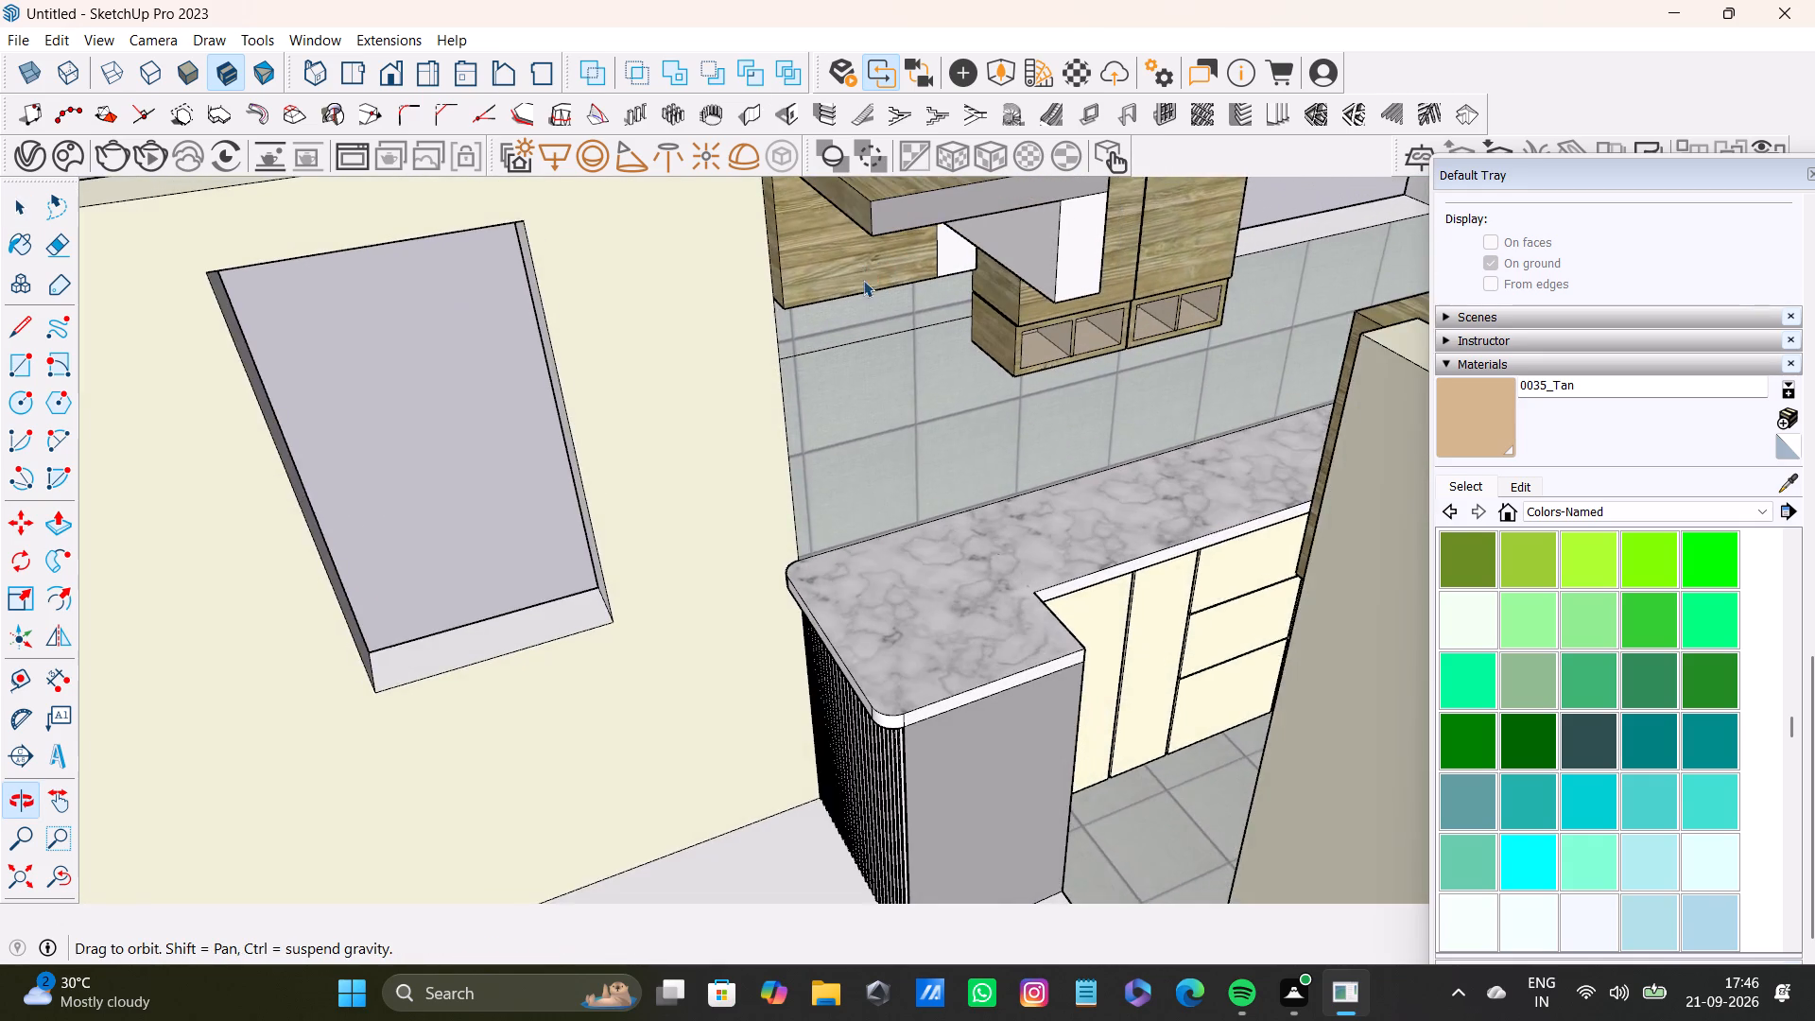
scroll(909, 262, "up", 2)
left_click(1036, 228)
key("p")
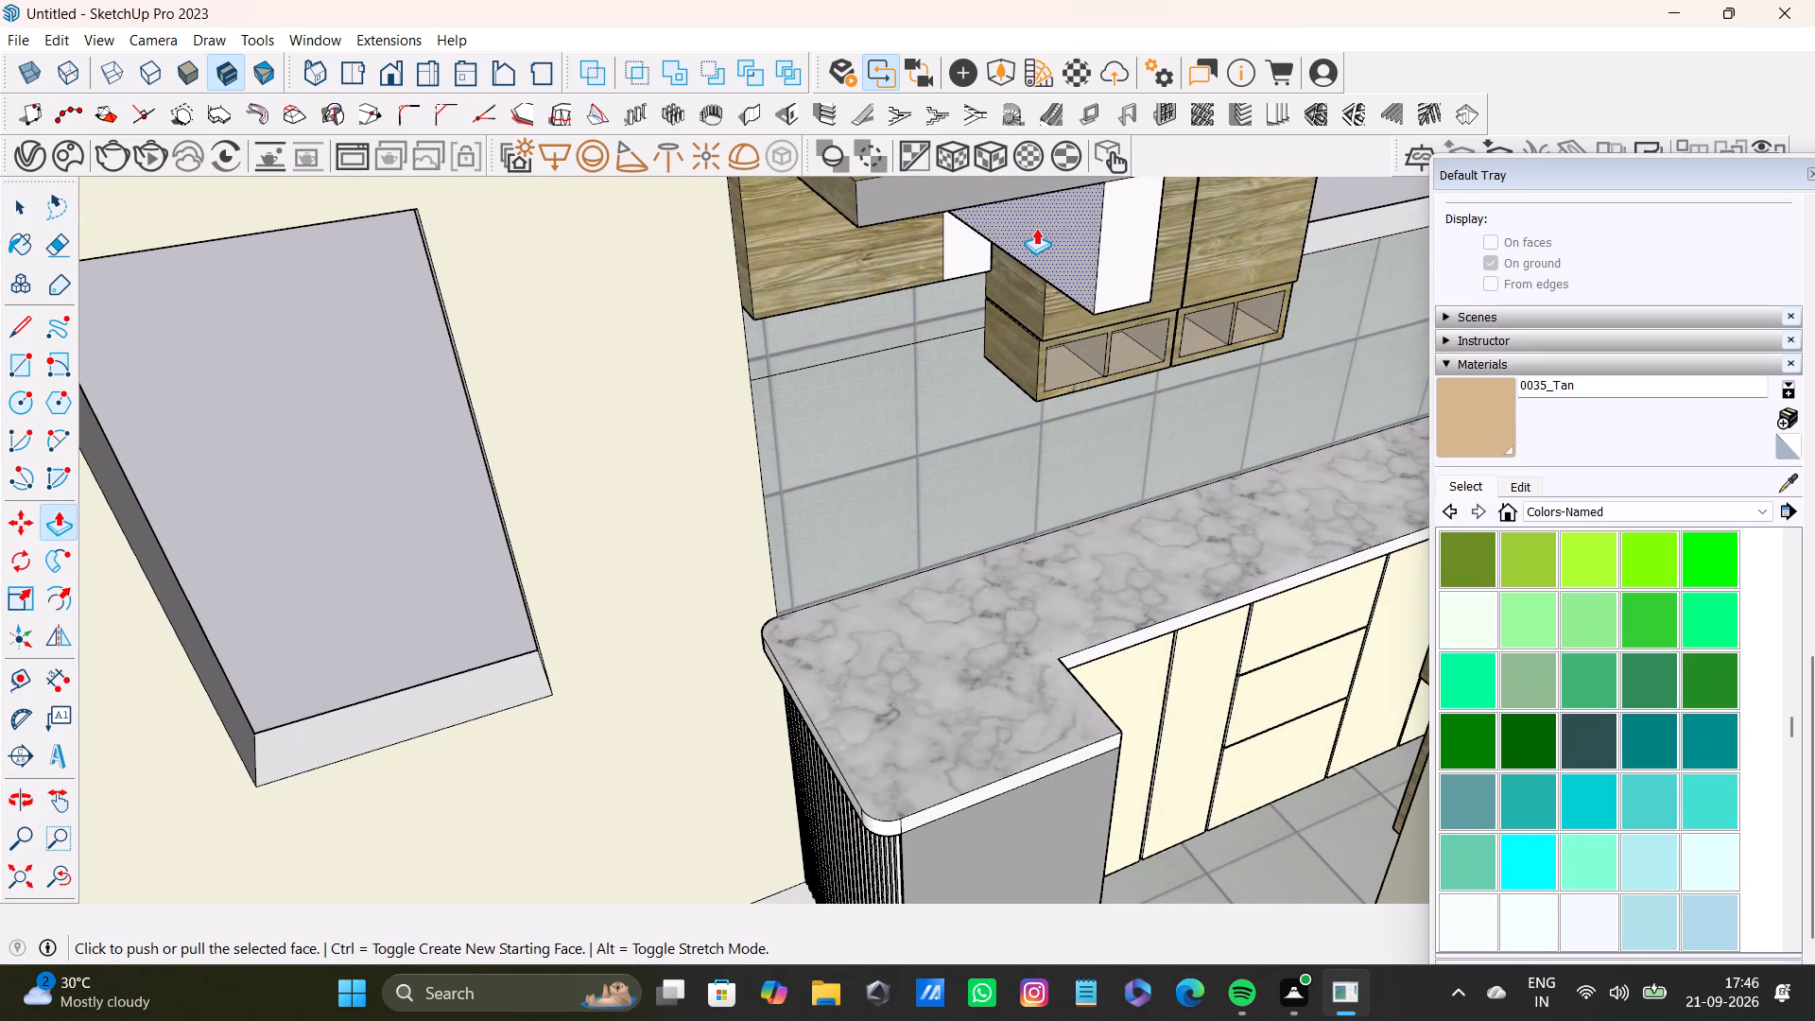
left_click_drag(1036, 228, 833, 202)
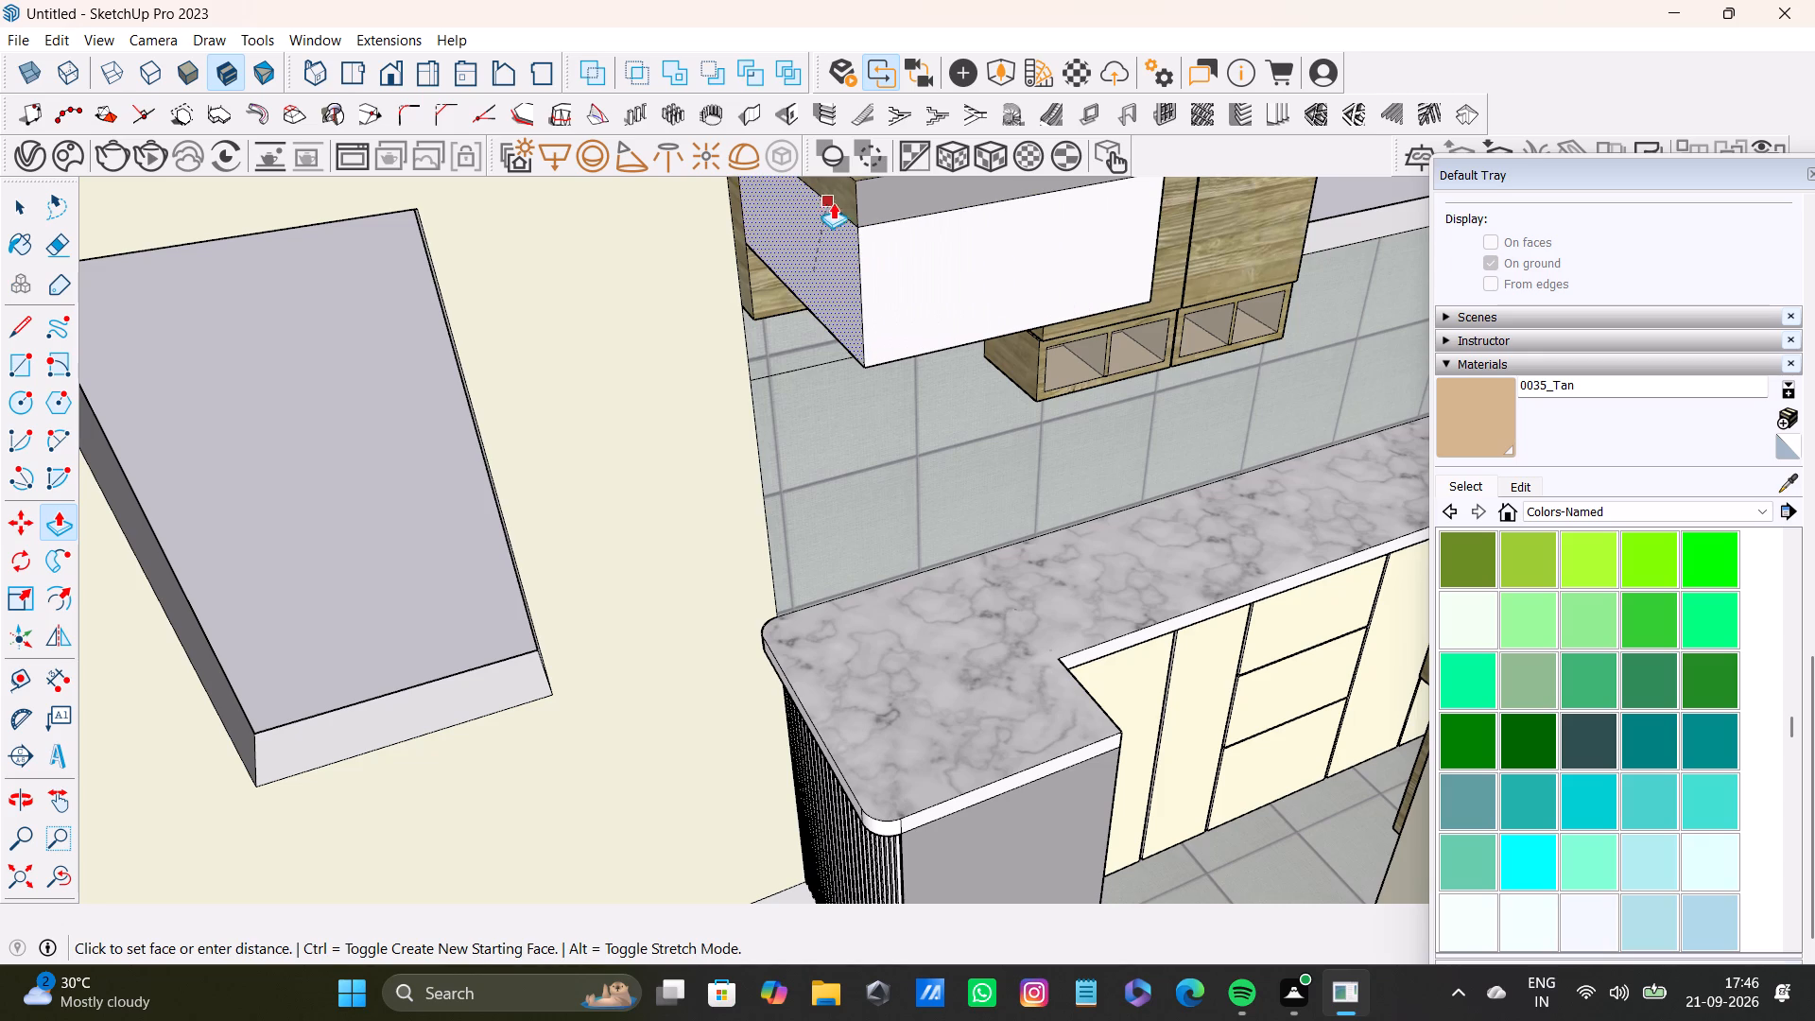
left_click_drag(833, 202, 838, 202)
scroll(838, 366, "down", 3)
middle_click_drag(826, 378, 1019, 375)
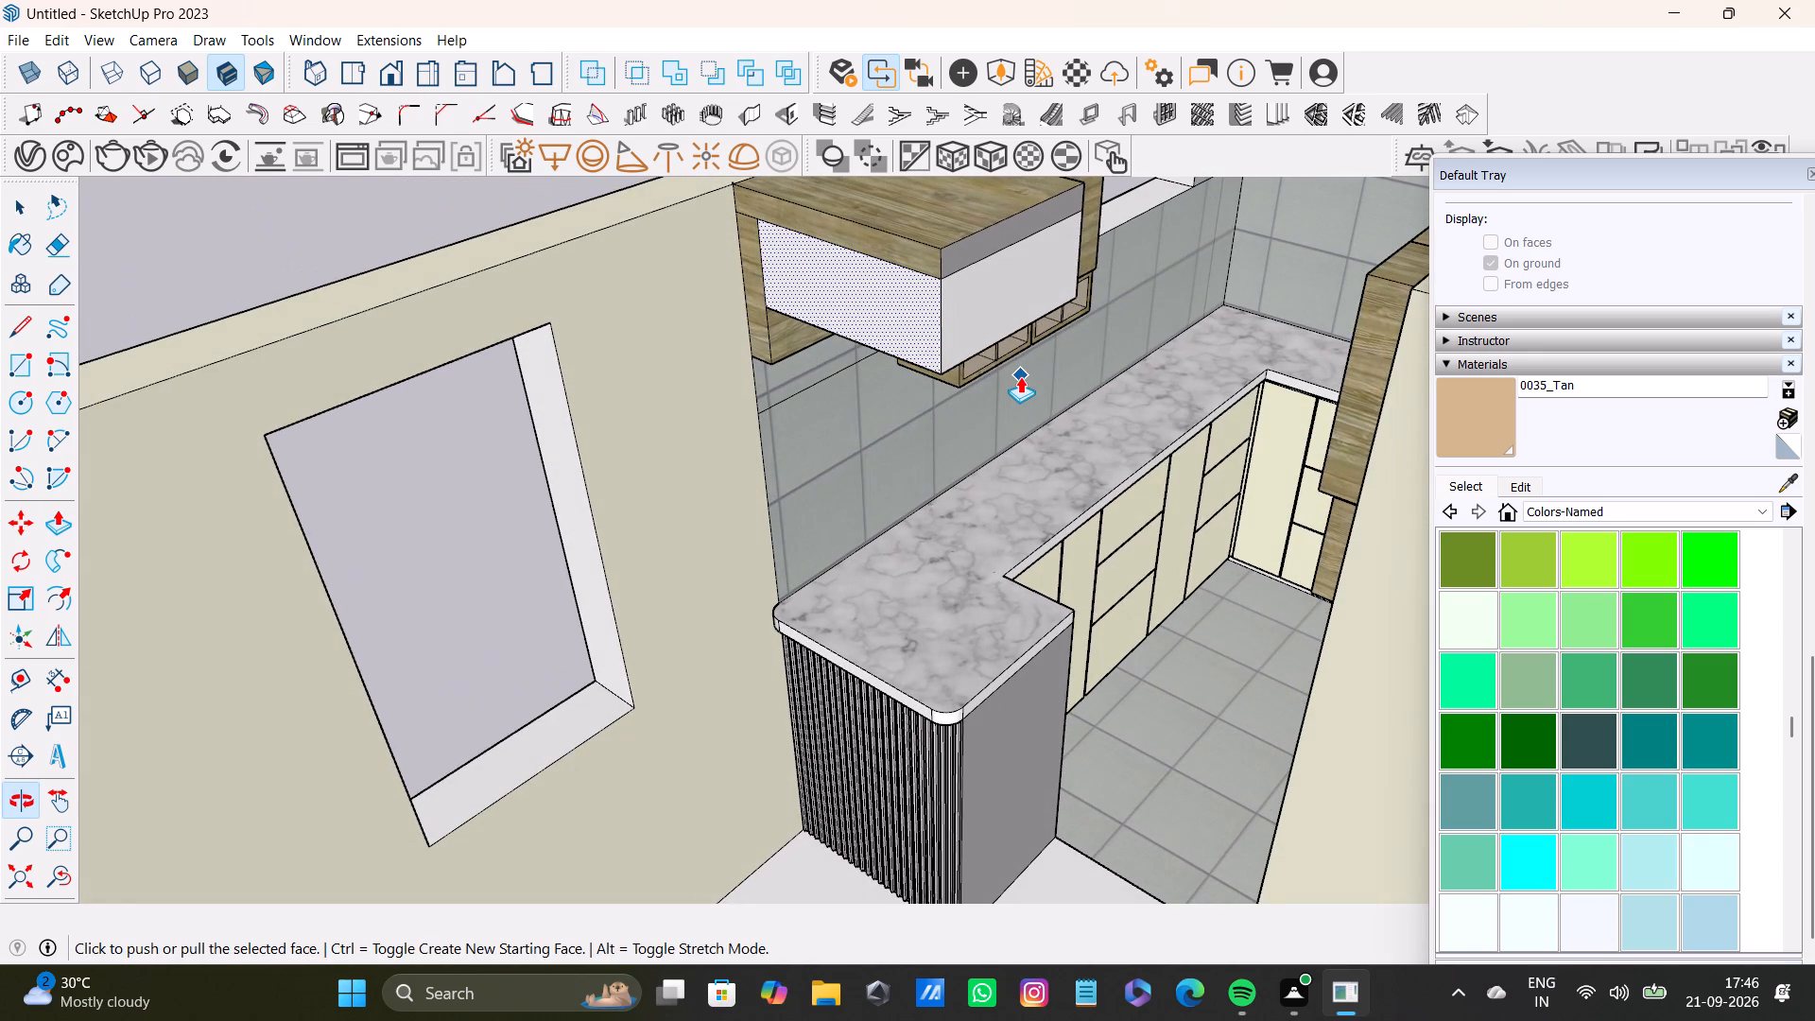
key("space")
key("space")
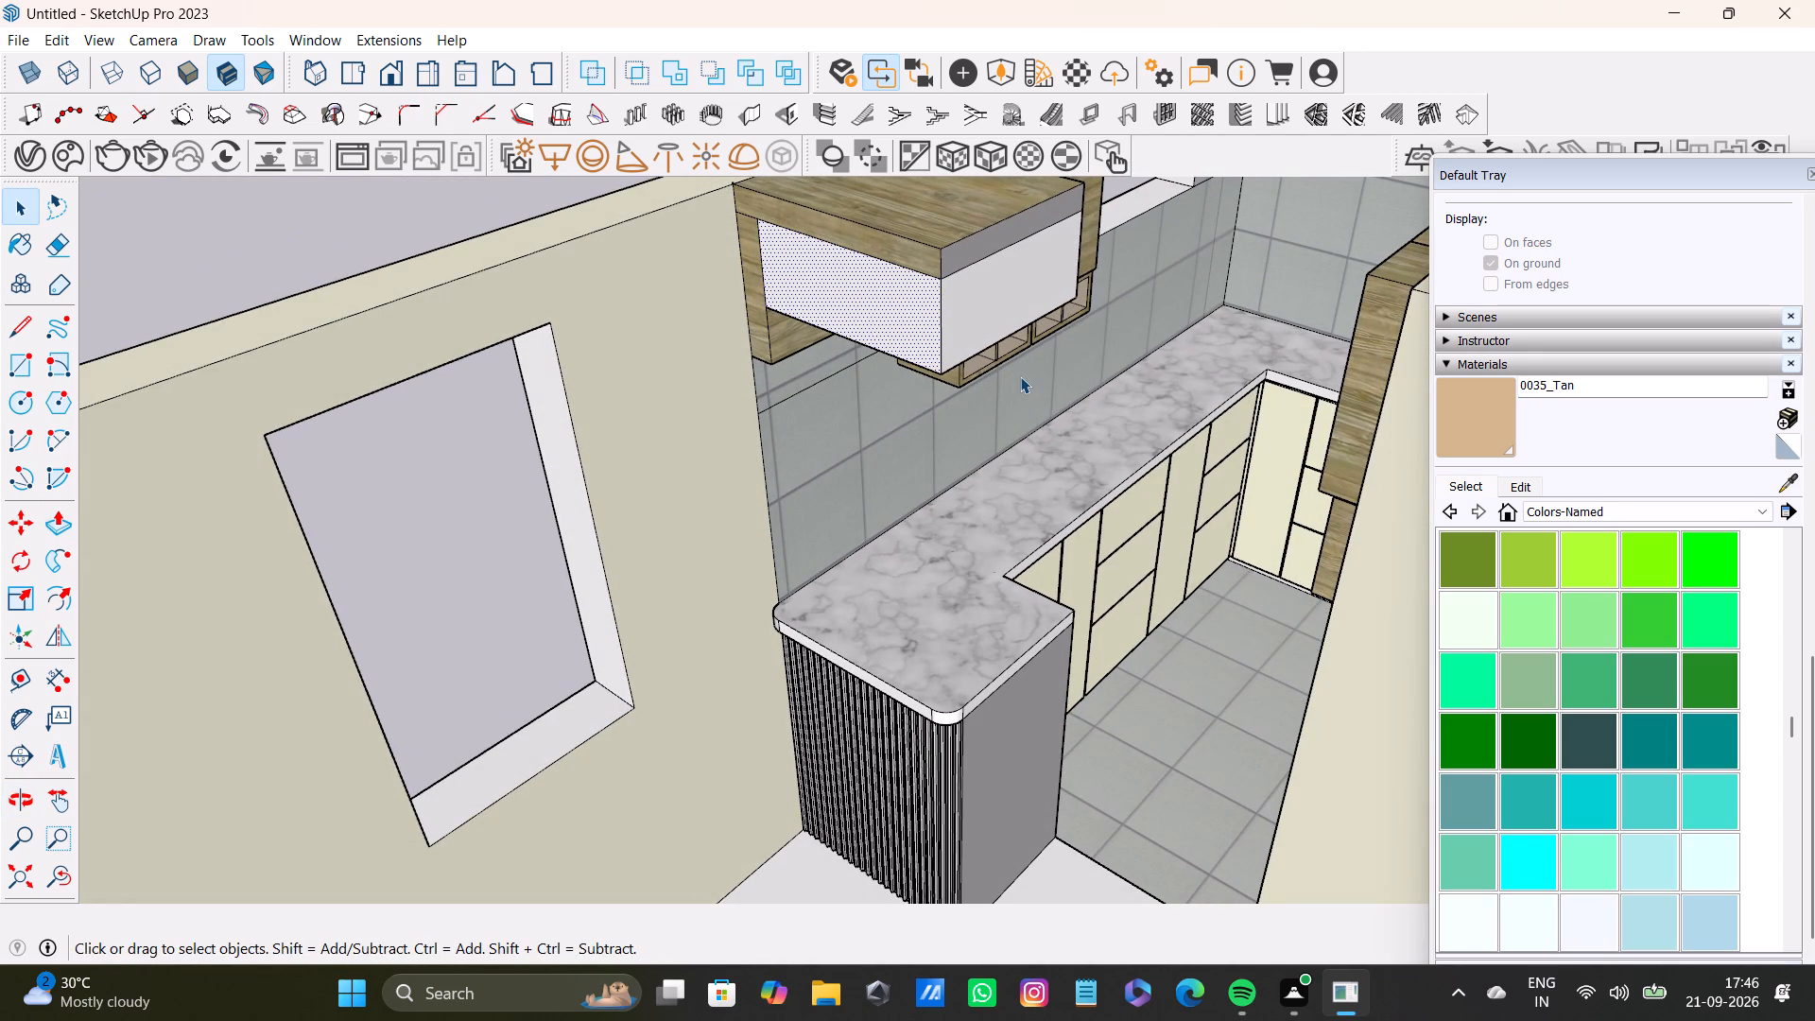
Sample Wood Lumber ButtJoined from the kitchen wall cabinet and paint the extended box's faces and the overhang's grey edge.
left_click(1787, 482)
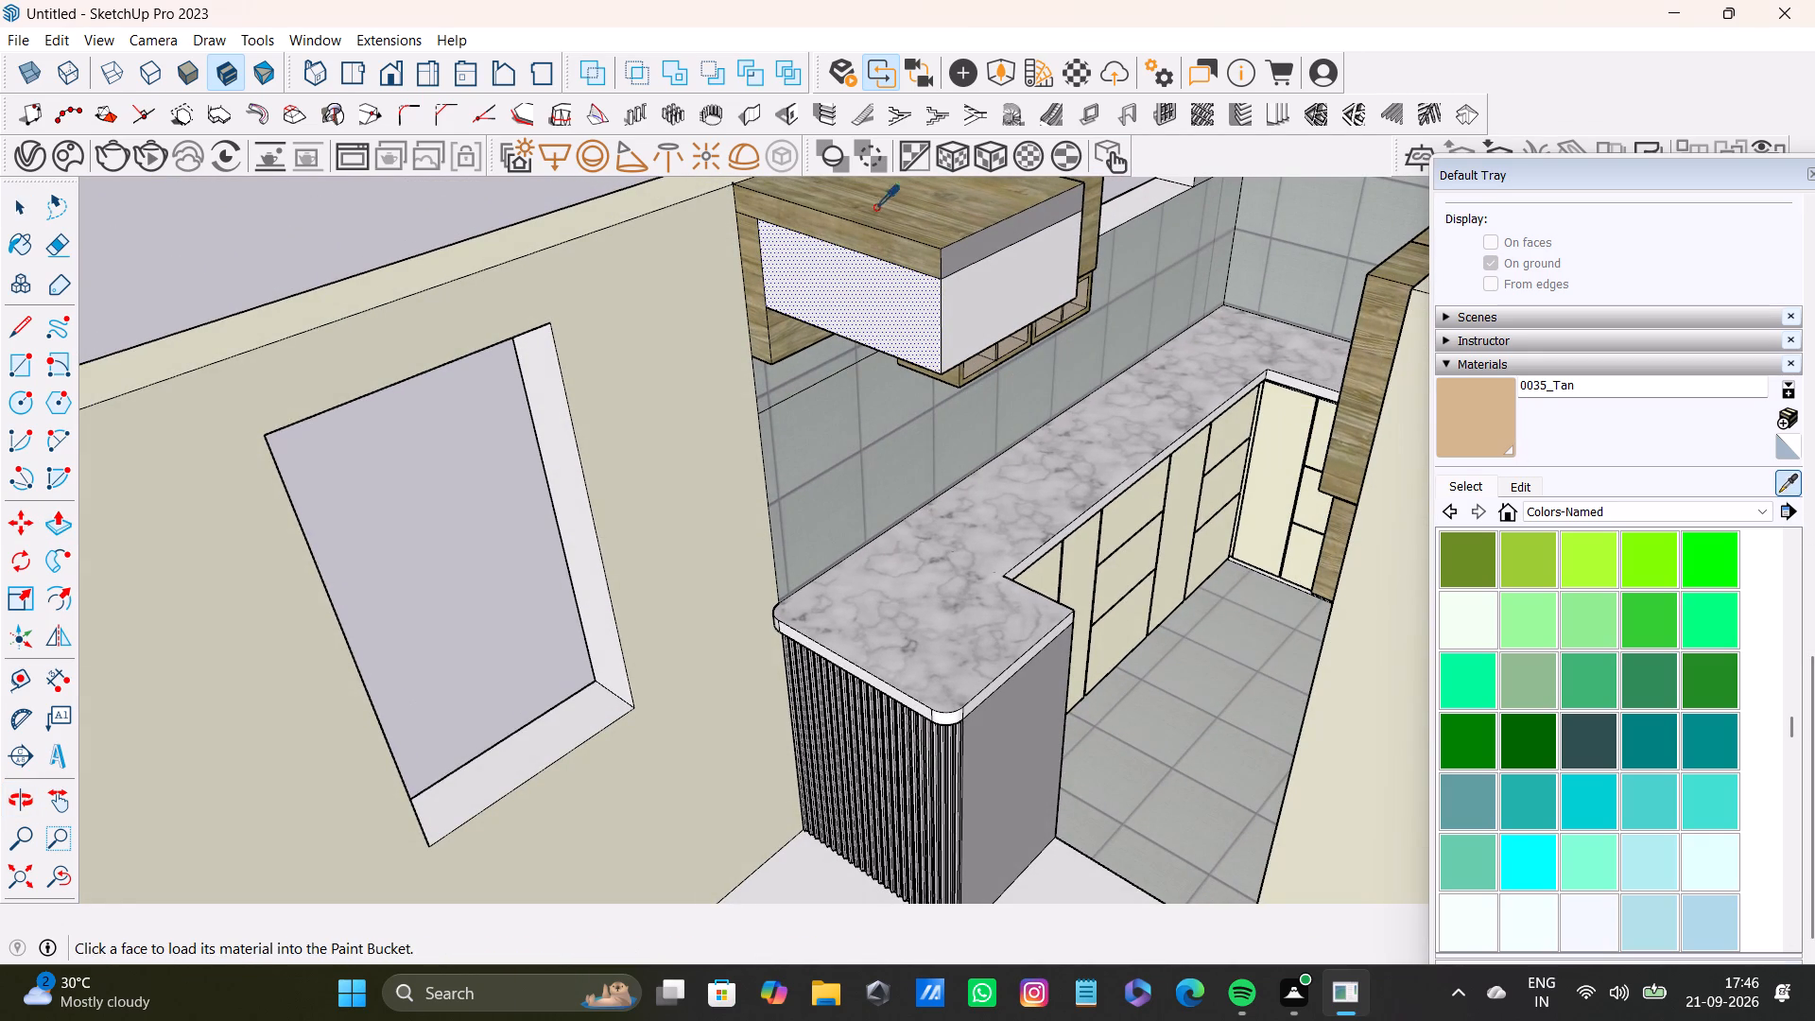
left_click(928, 217)
left_click(969, 300)
left_click(903, 307)
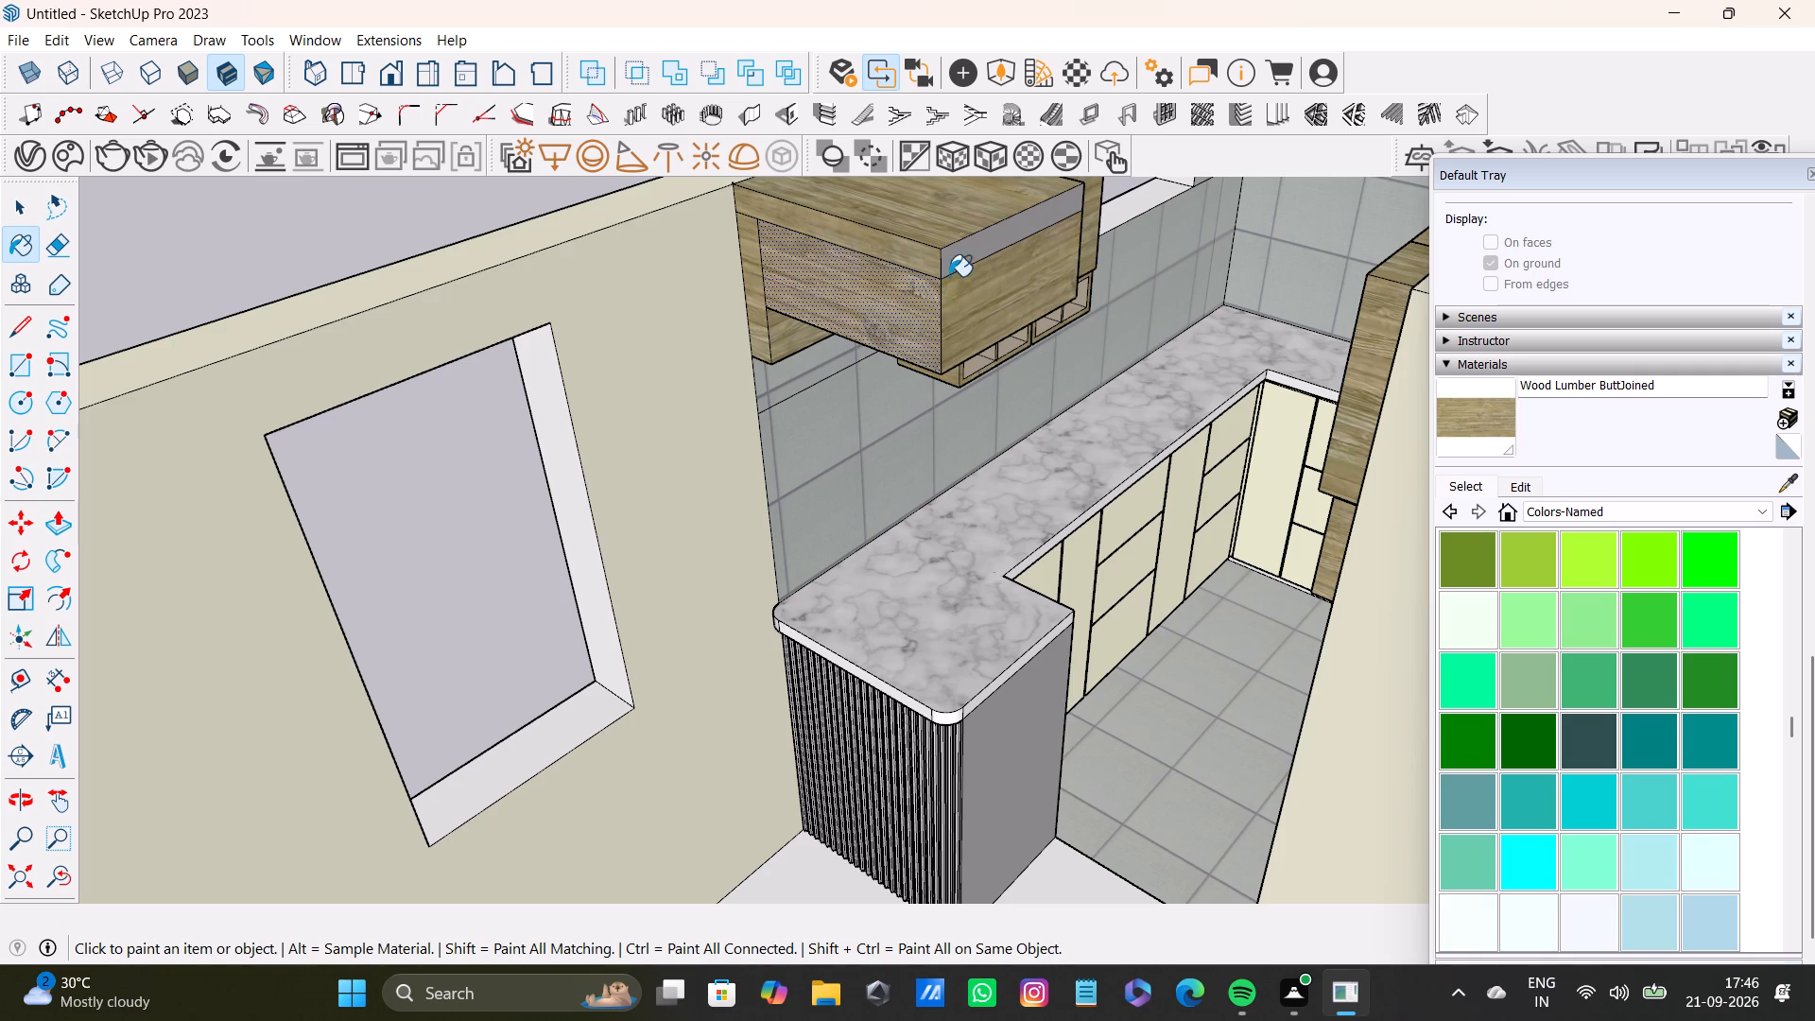
left_click(953, 266)
Paint the remaining plain faces around the extended box and wall cabinets with Wood Lumber ButtJoined and clear the selection.
scroll(881, 410, "down", 4)
middle_click_drag(941, 407, 591, 397)
scroll(937, 207, "up", 7)
middle_click_drag(977, 347, 791, 376)
scroll(863, 216, "up", 6)
middle_click_drag(925, 337, 793, 379)
left_click(827, 354)
left_click(889, 272)
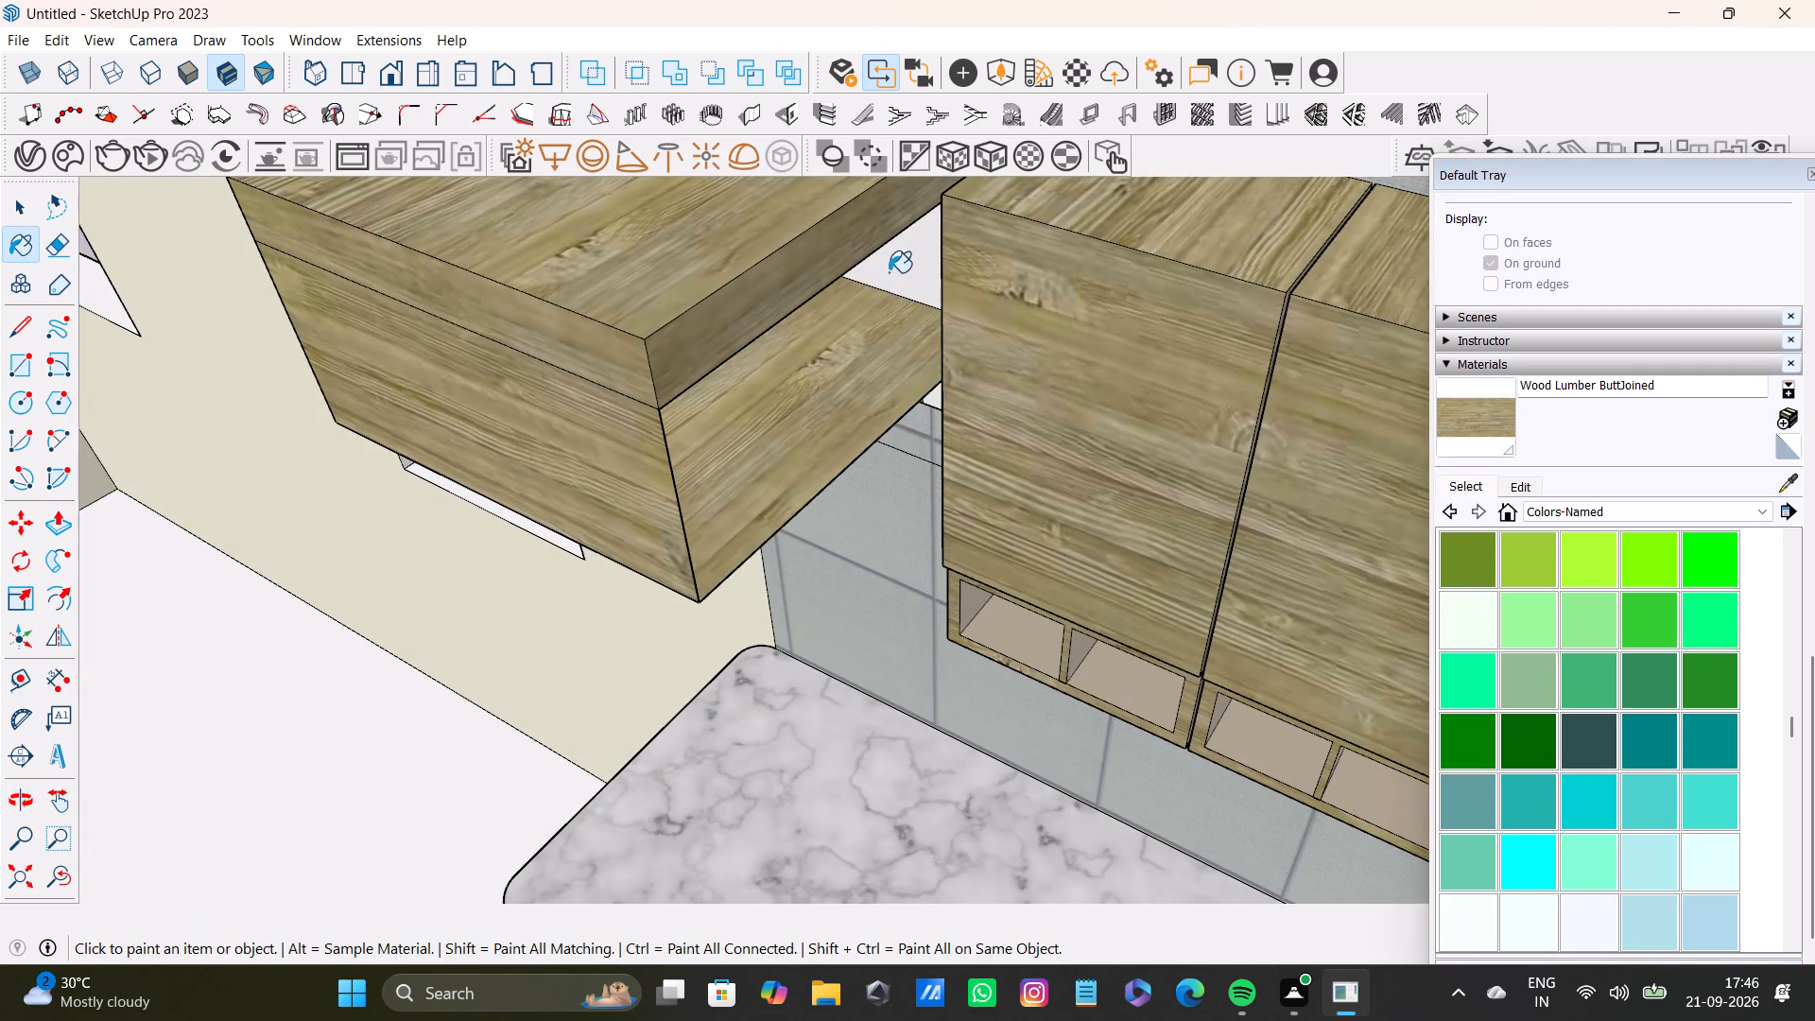
scroll(838, 336, "down", 3)
middle_click_drag(665, 533, 1434, 334)
left_click(988, 327)
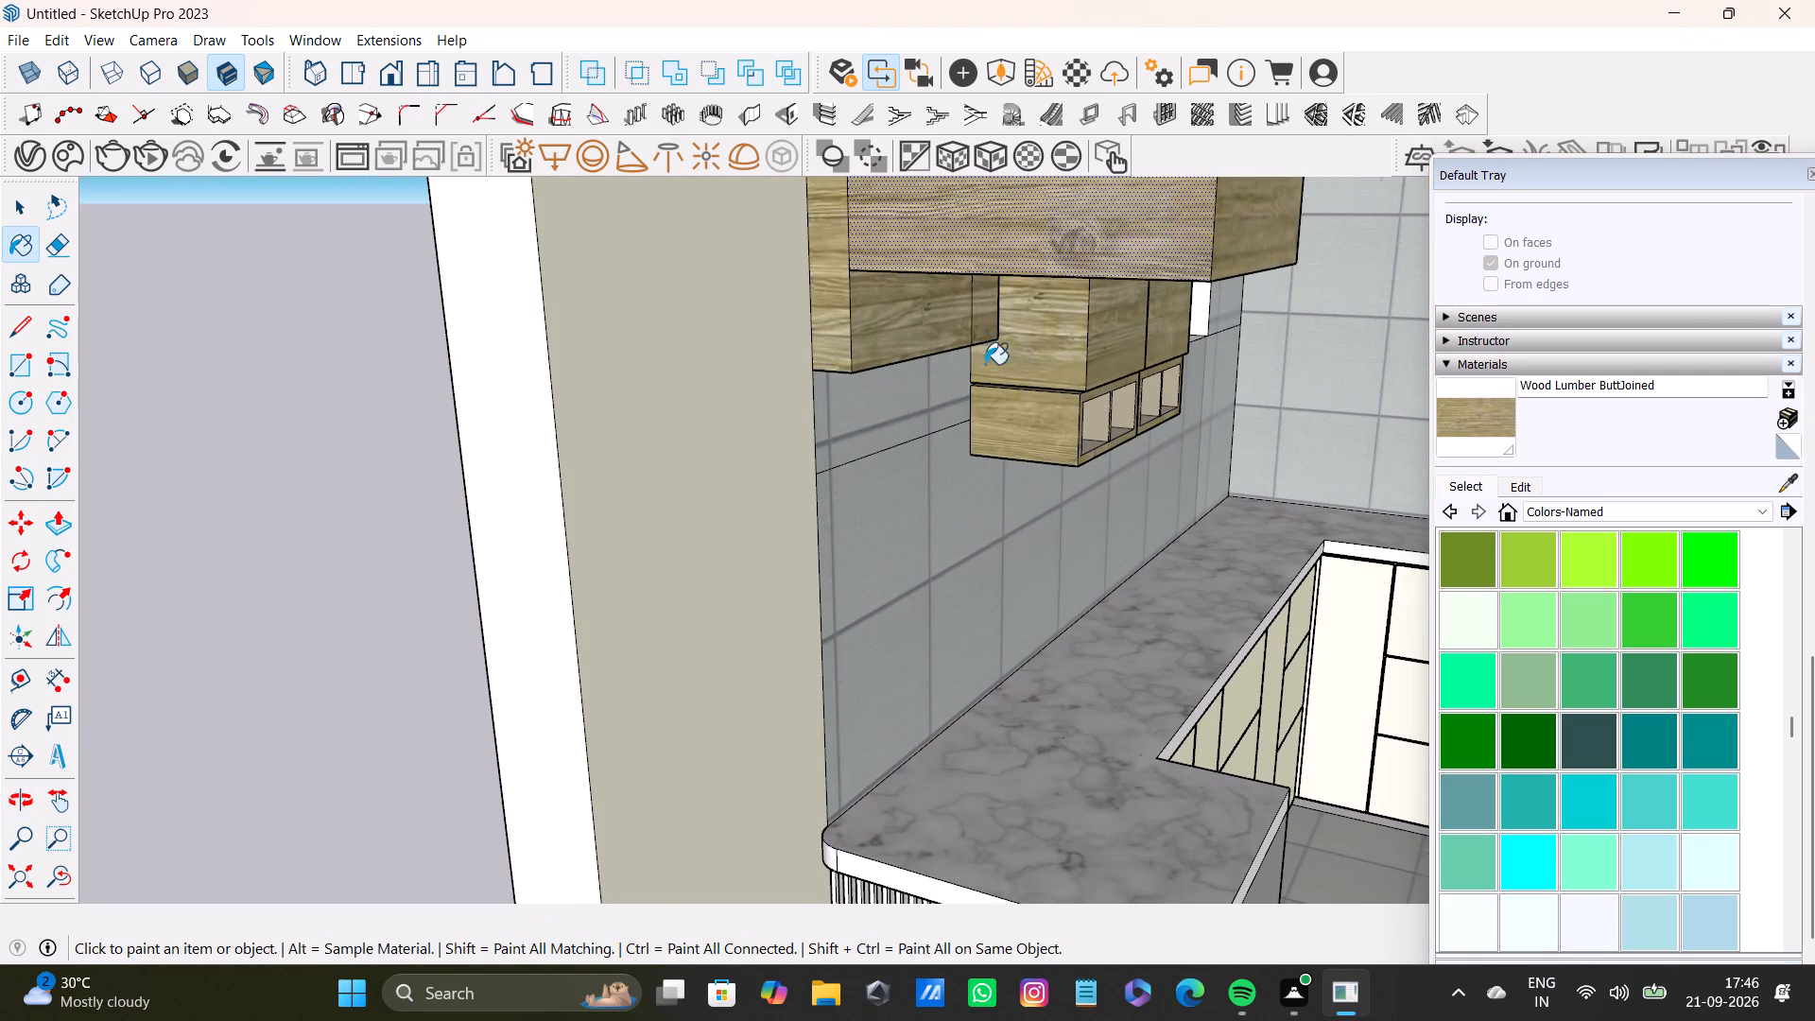
scroll(988, 375, "down", 10)
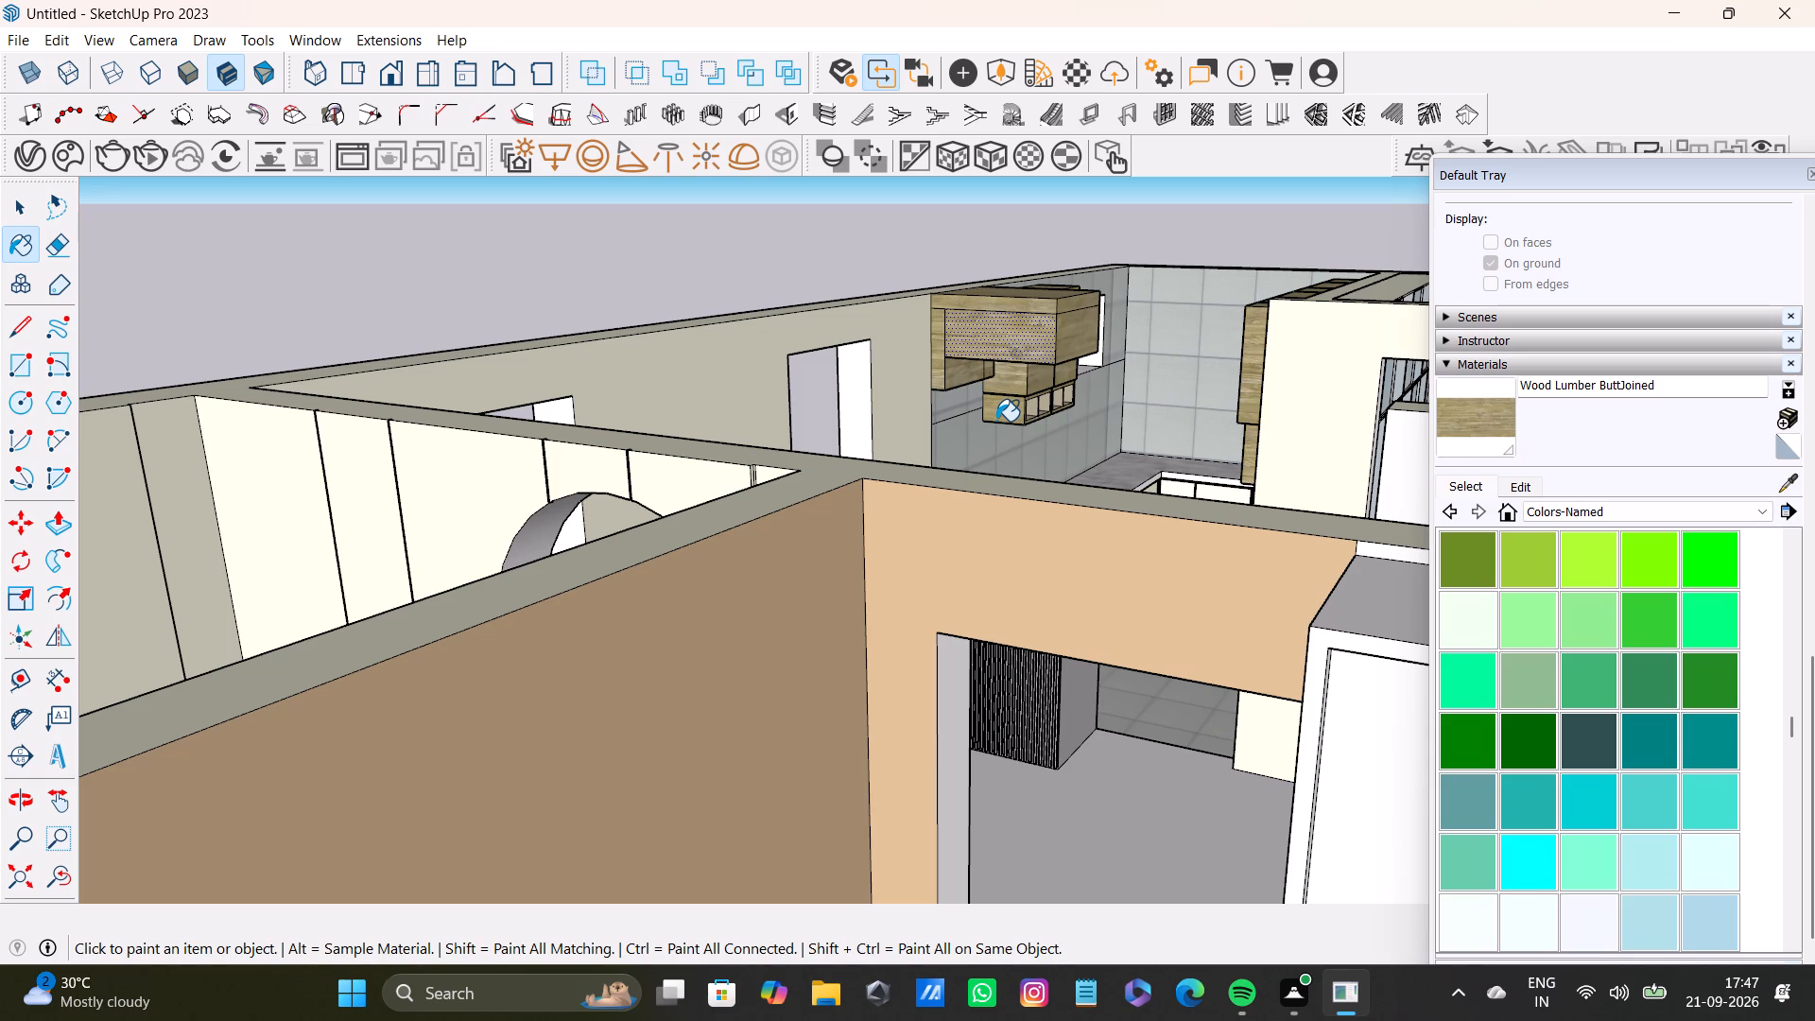
key("space")
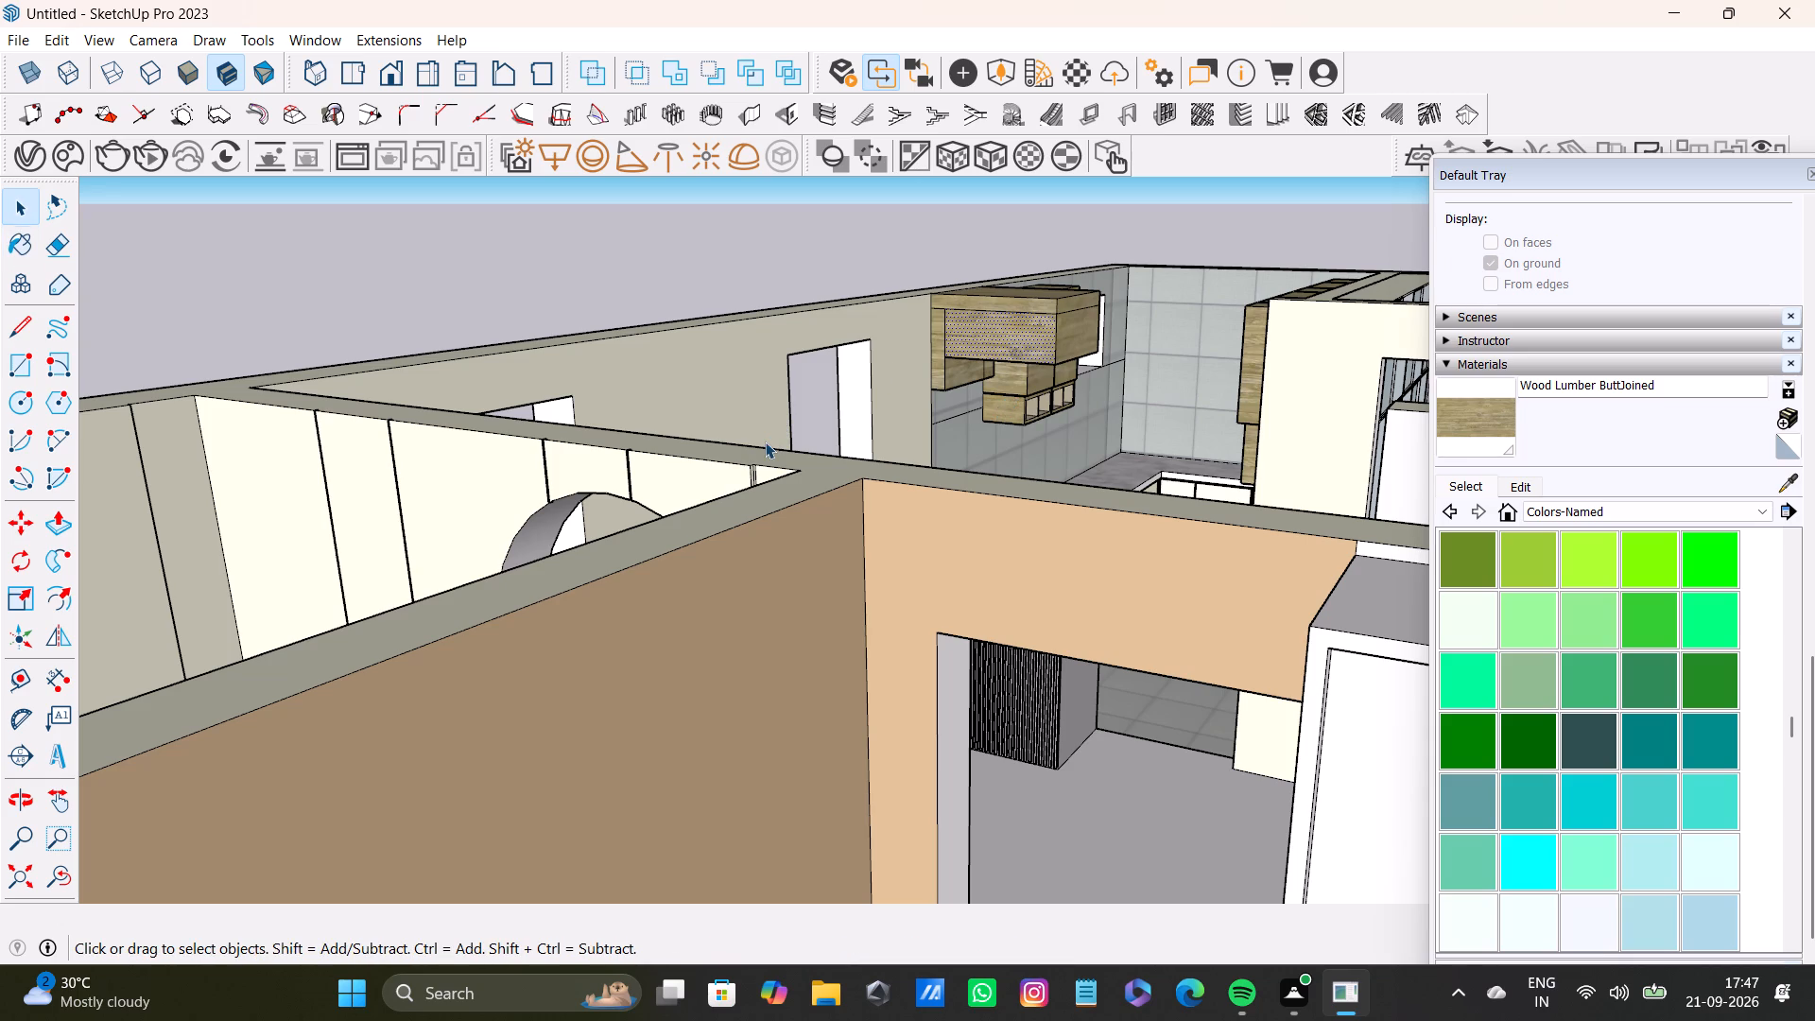
left_click(752, 257)
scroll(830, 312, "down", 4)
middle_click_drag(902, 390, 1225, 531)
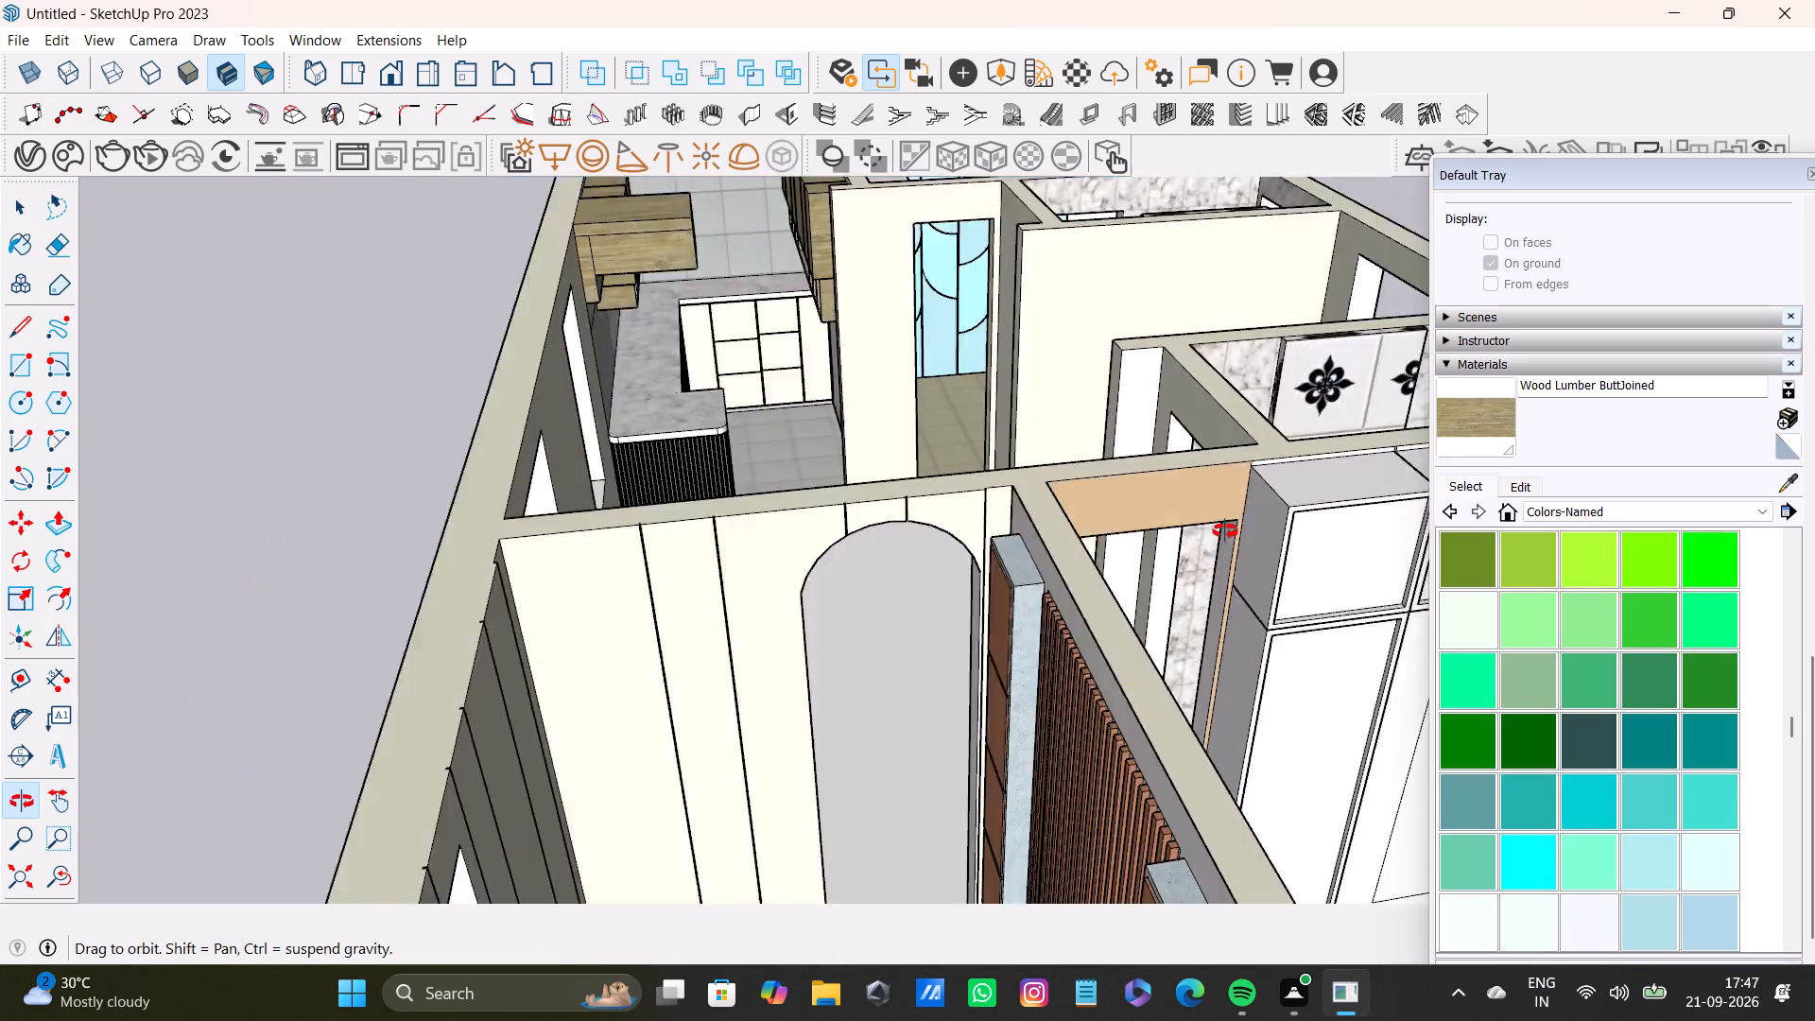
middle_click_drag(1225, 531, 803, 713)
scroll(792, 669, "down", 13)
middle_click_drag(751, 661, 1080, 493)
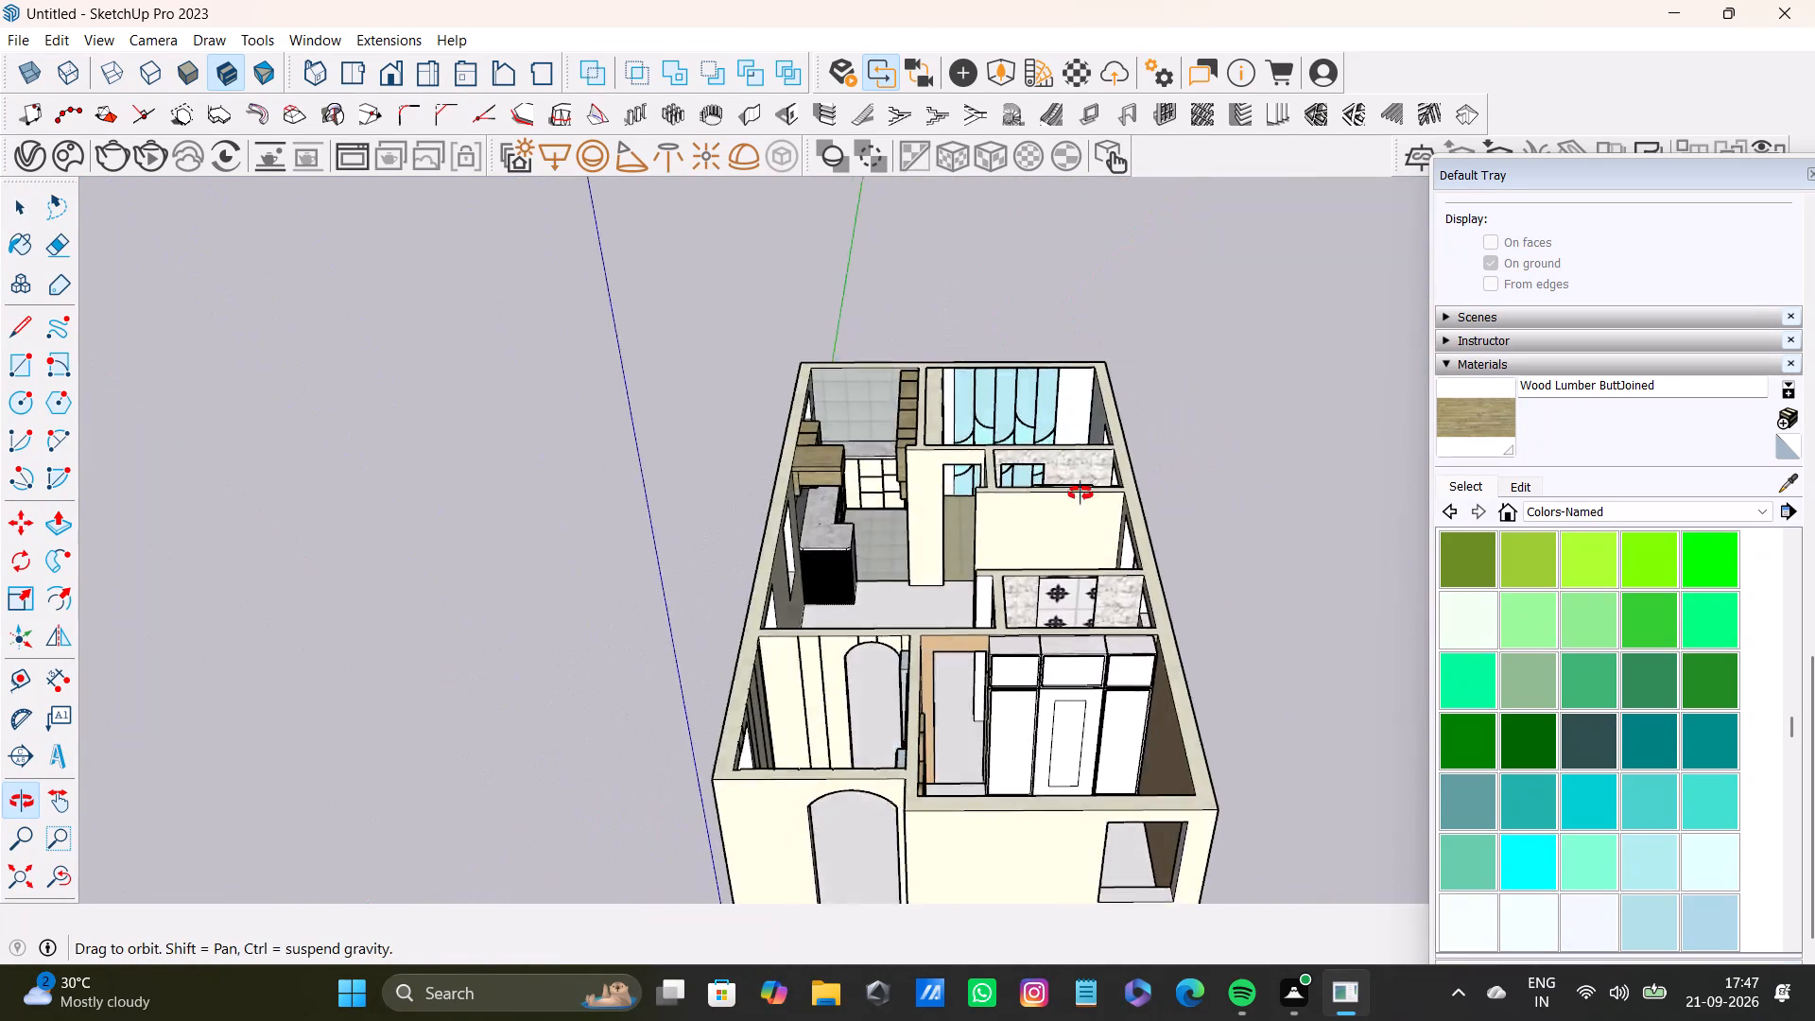
Examine the raised wood panels on both walls of the tan-walled room and their surroundings.
middle_click_drag(1080, 493, 380, 589)
scroll(660, 494, "up", 6)
middle_click_drag(687, 632, 581, 634)
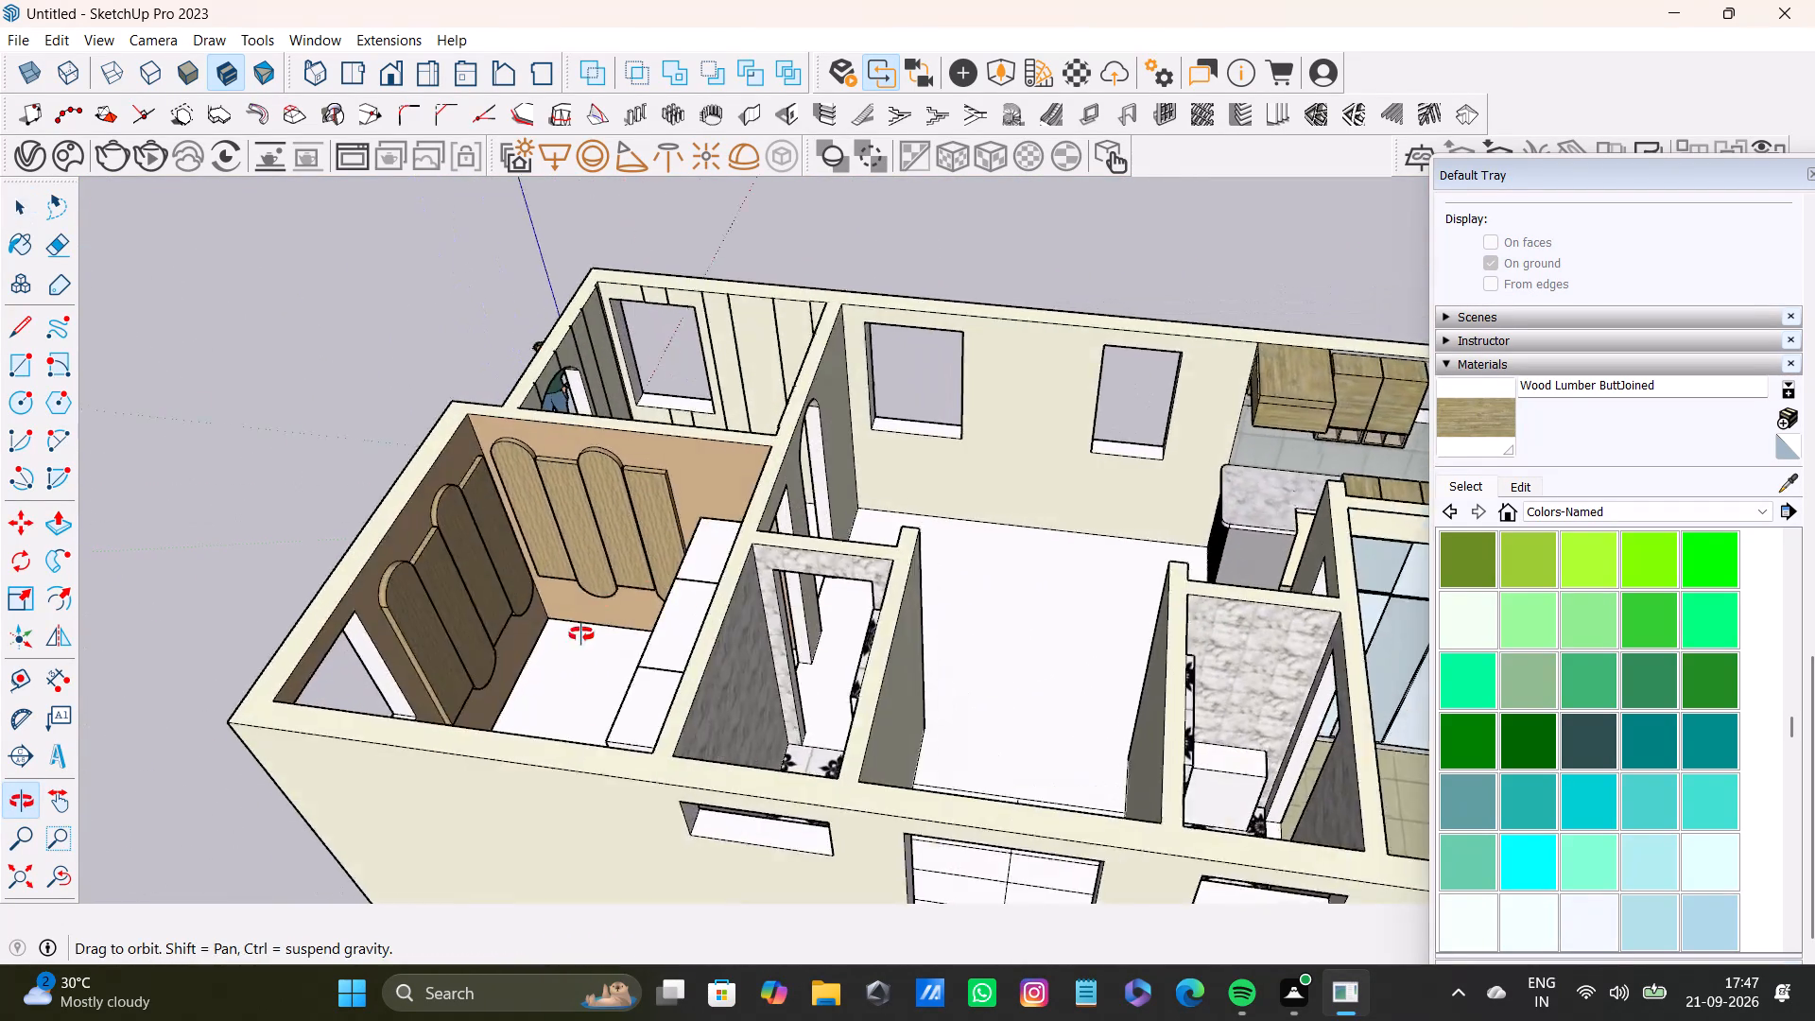
middle_click_drag(581, 634, 510, 645)
scroll(431, 593, "up", 6)
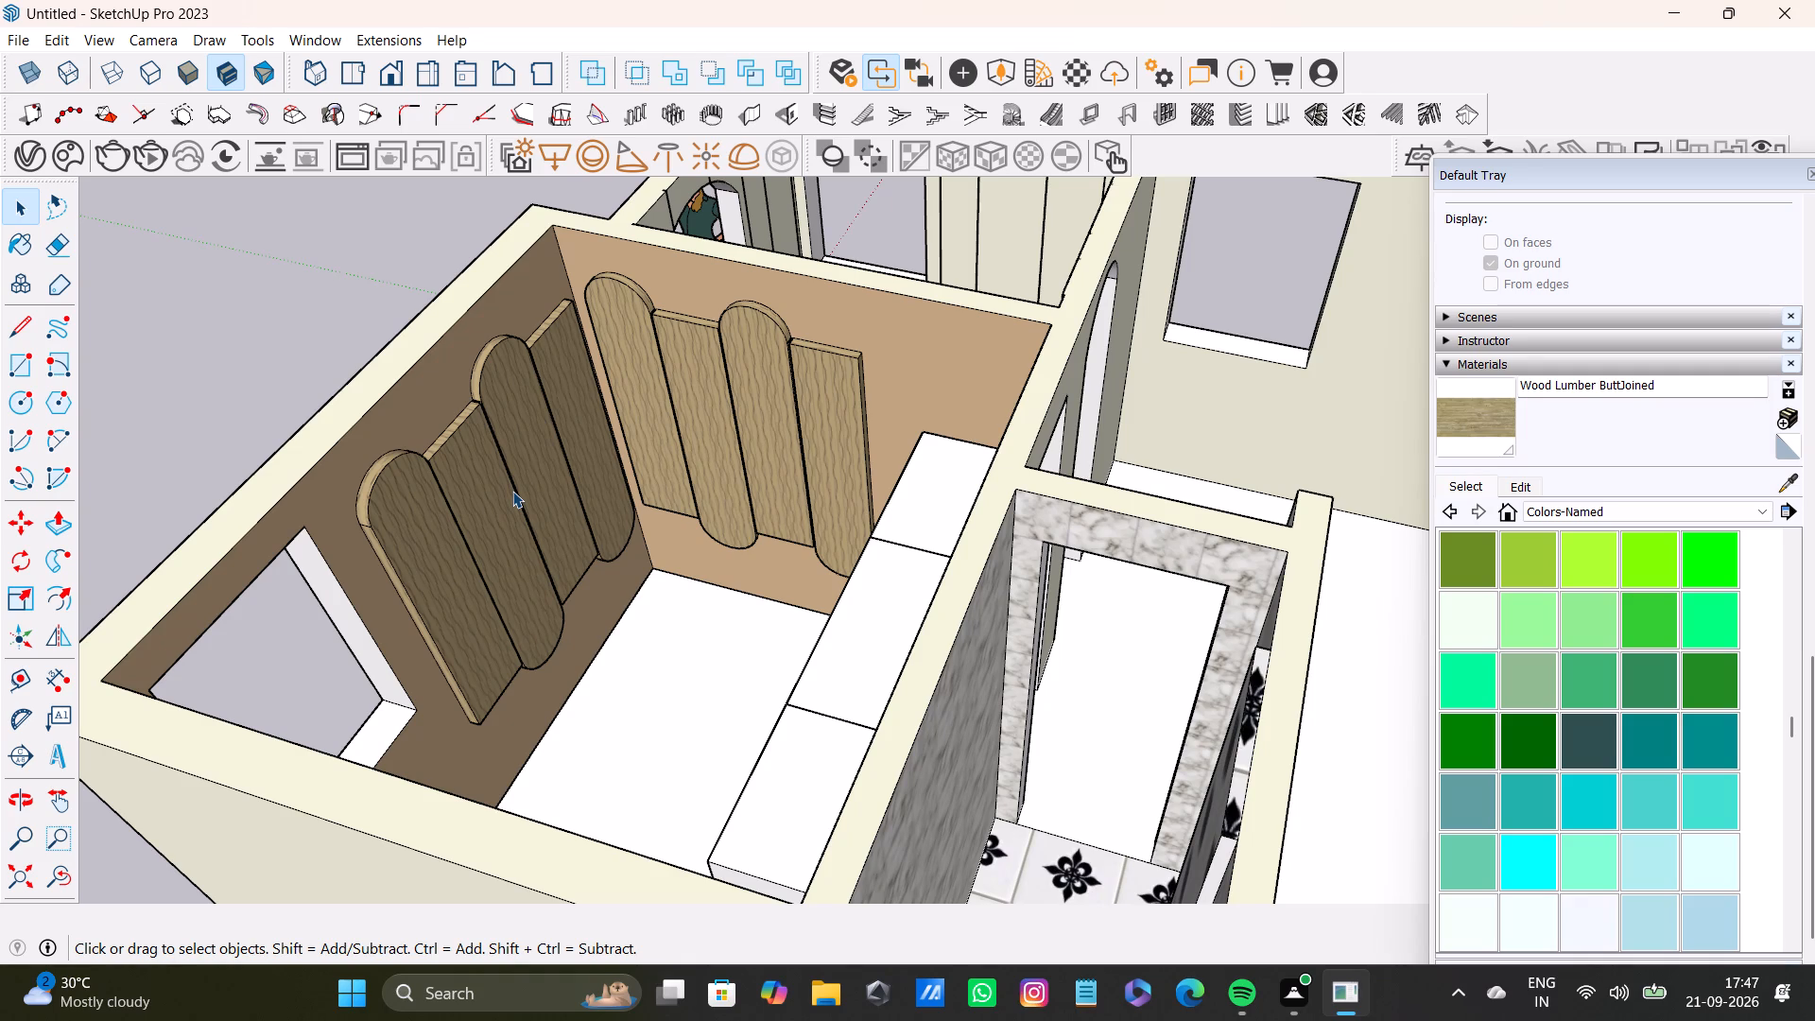
left_click(462, 560)
middle_click_drag(724, 683, 271, 580)
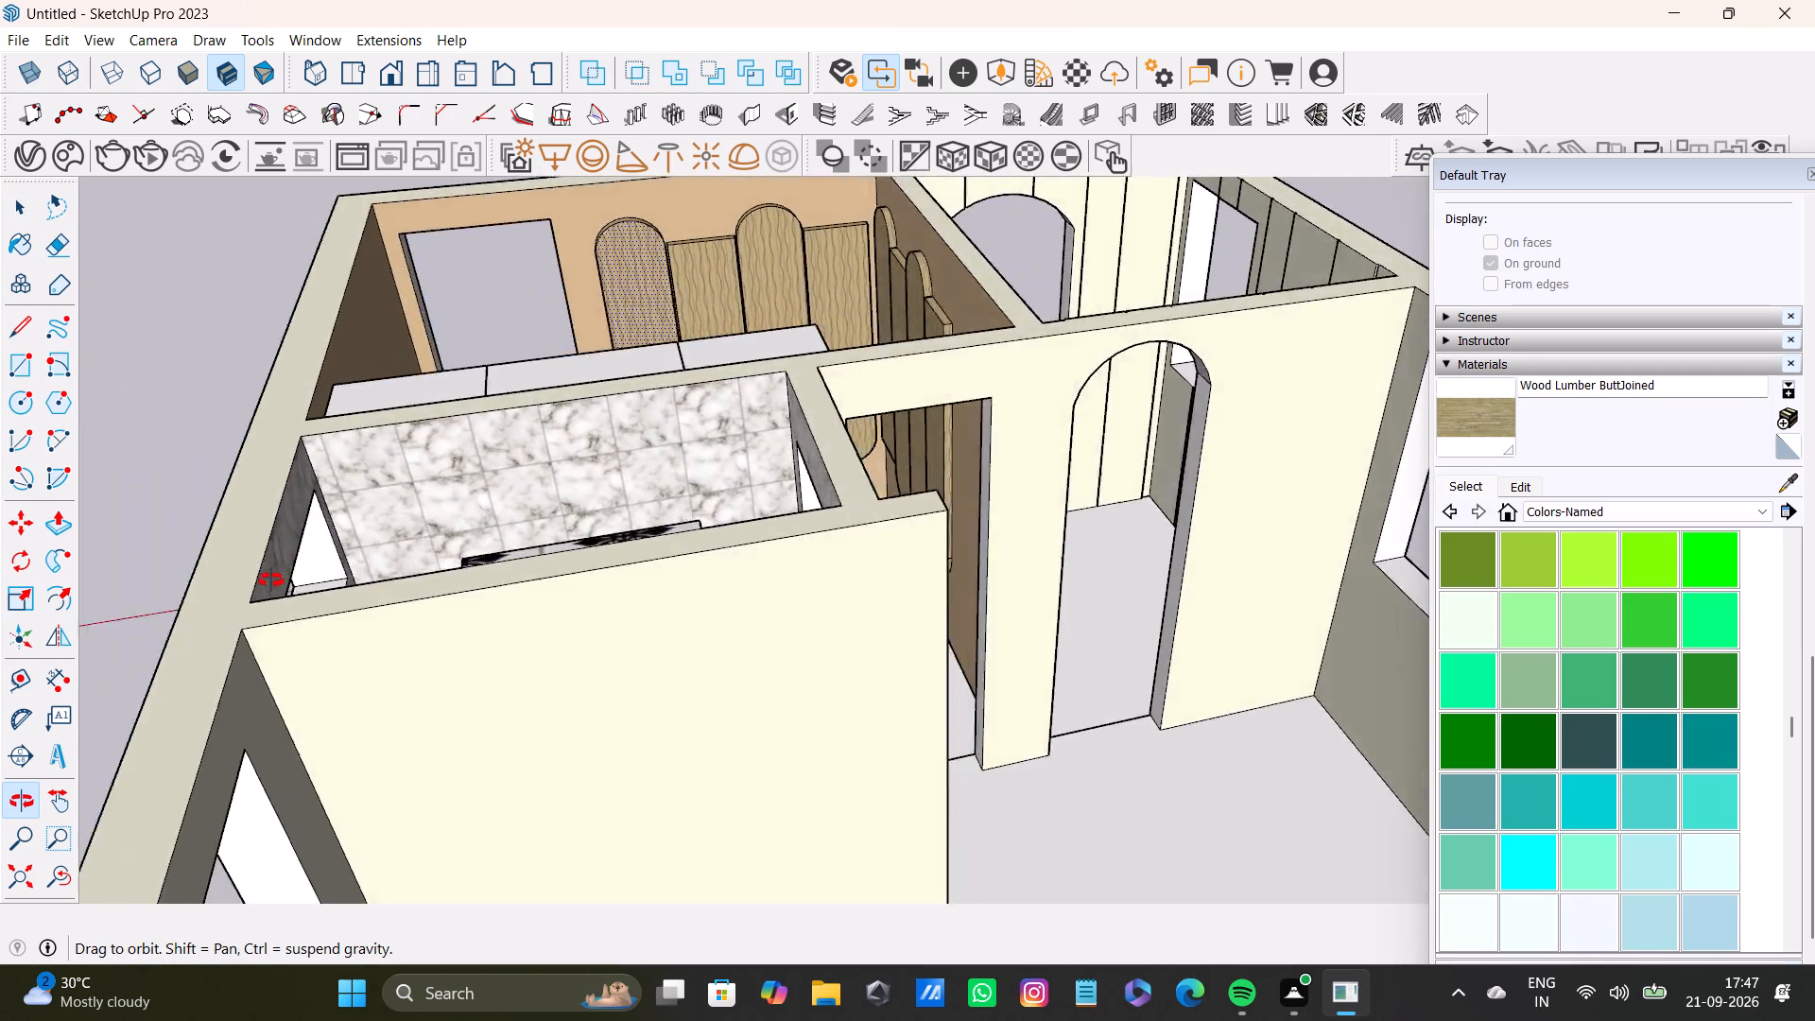
middle_click_drag(271, 580, 179, 690)
scroll(415, 508, "down", 3)
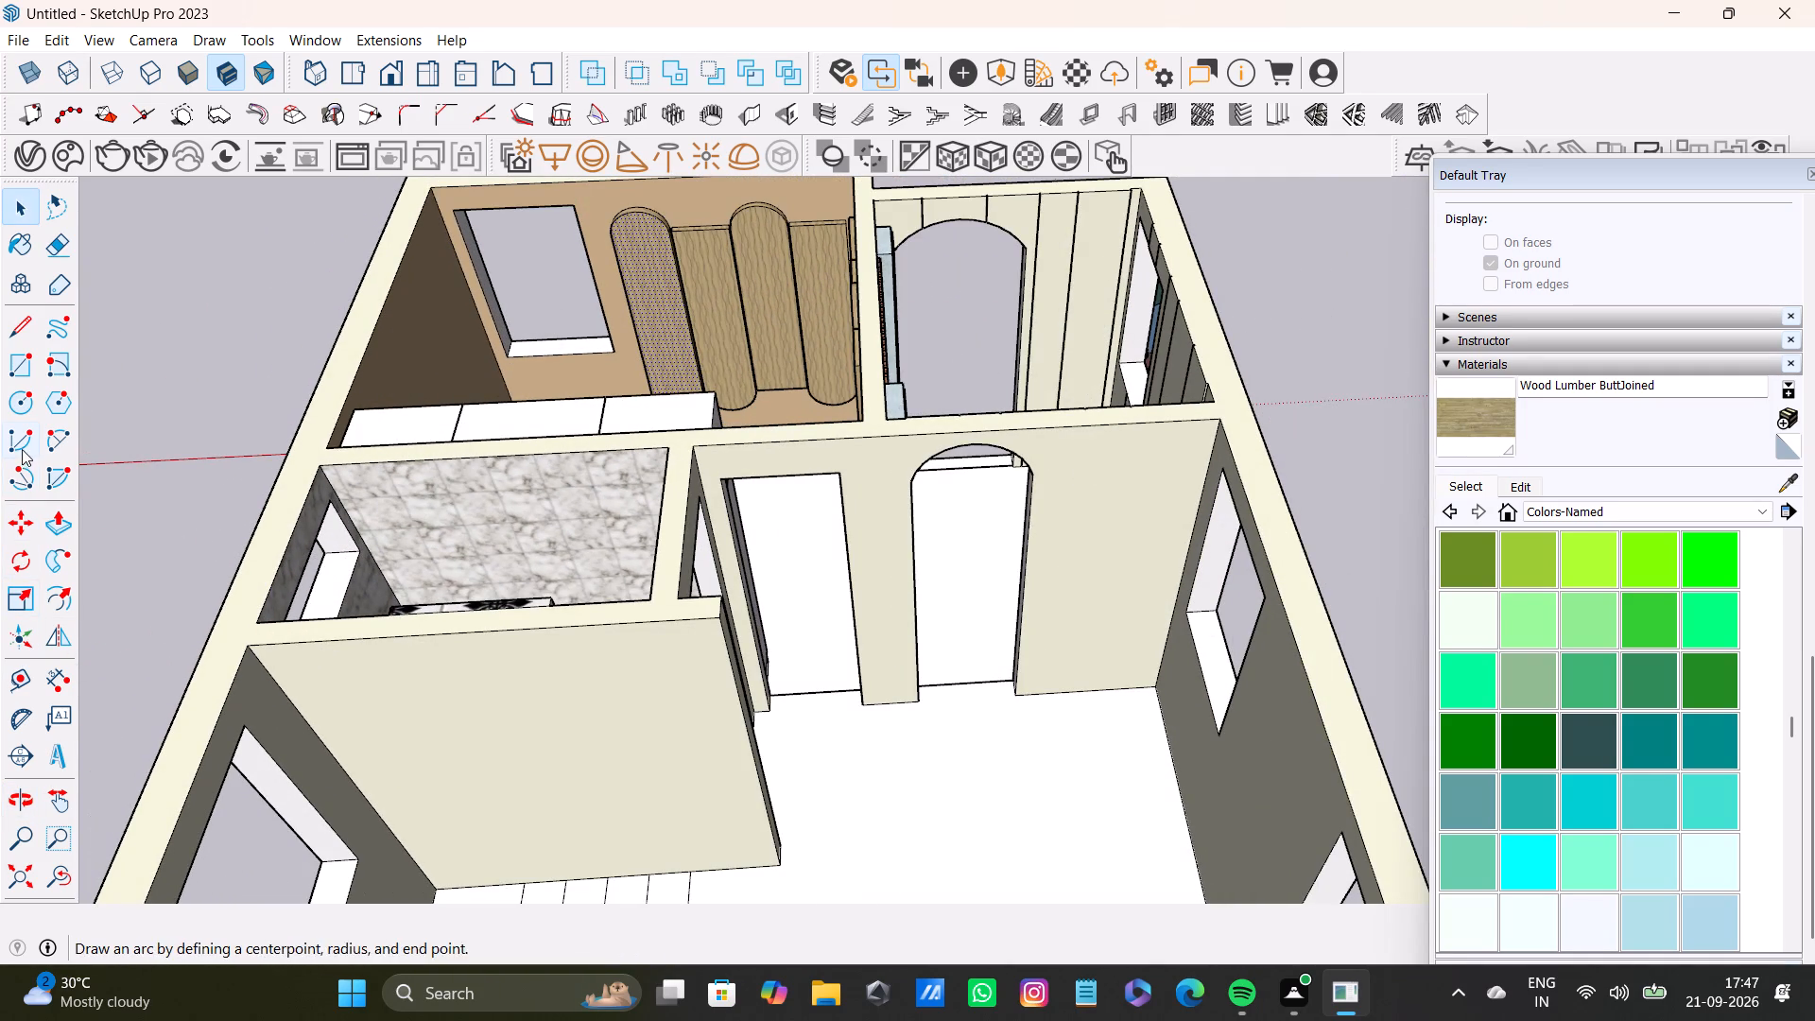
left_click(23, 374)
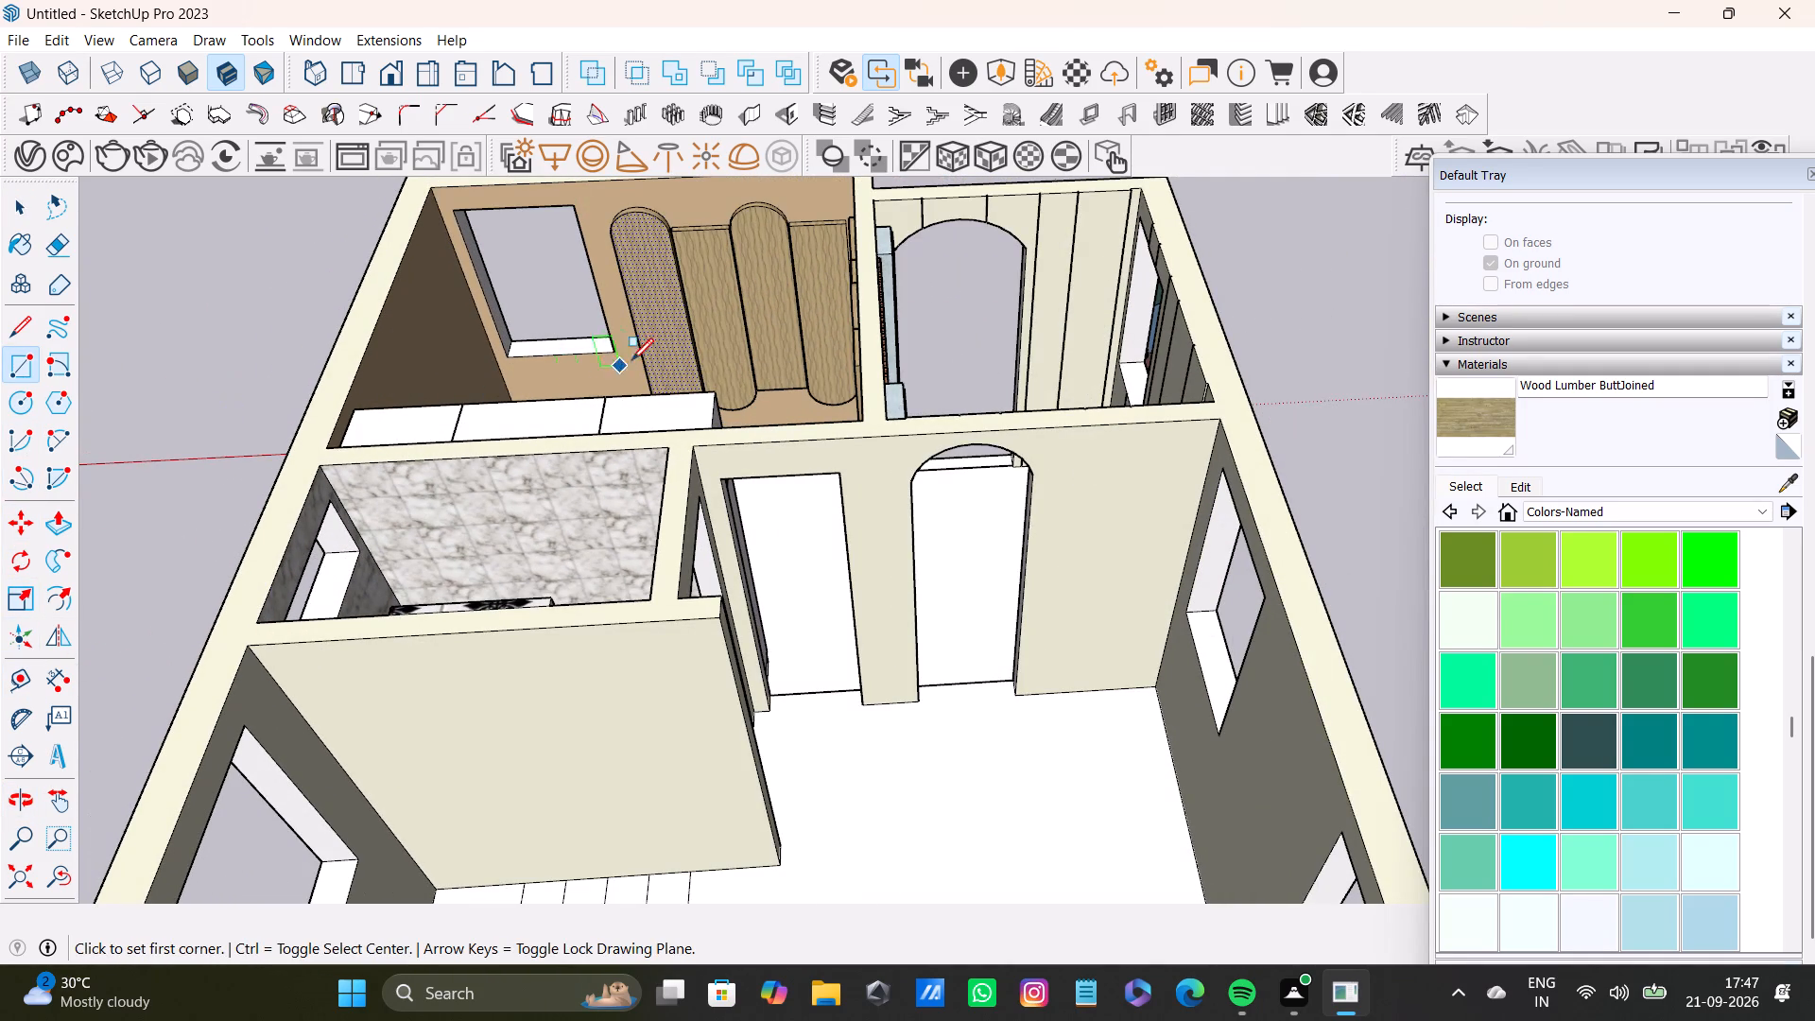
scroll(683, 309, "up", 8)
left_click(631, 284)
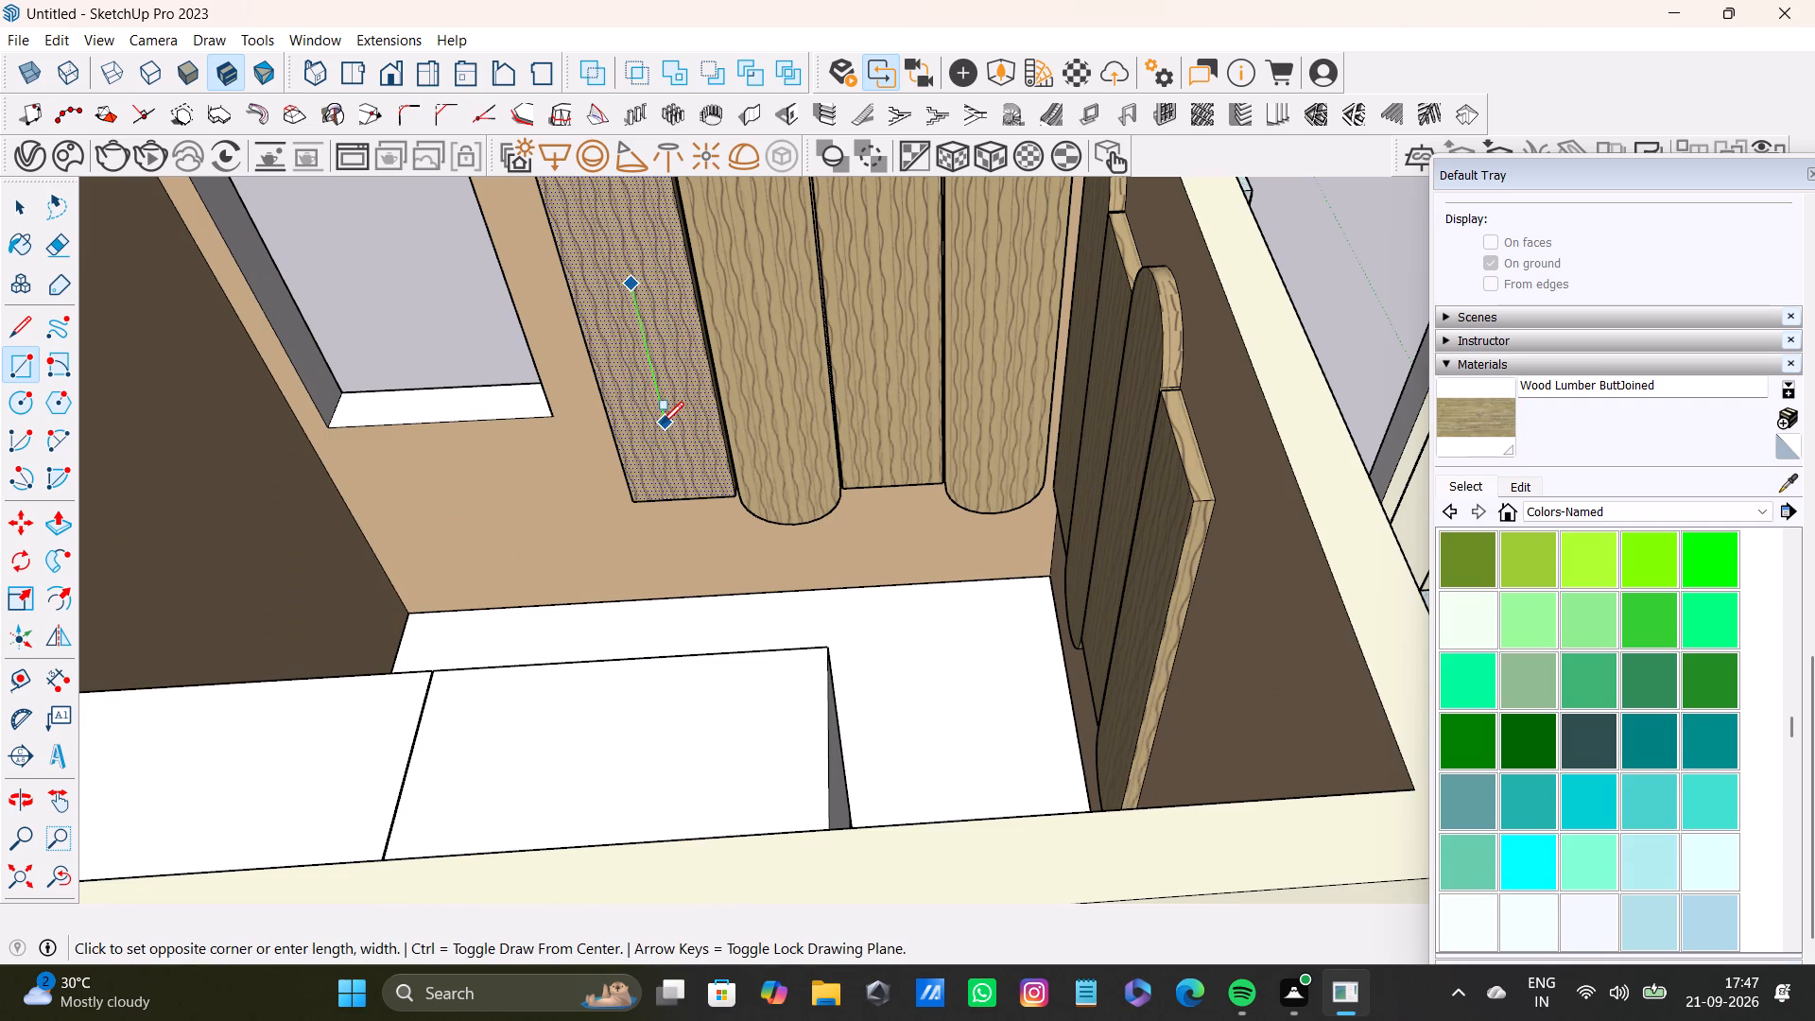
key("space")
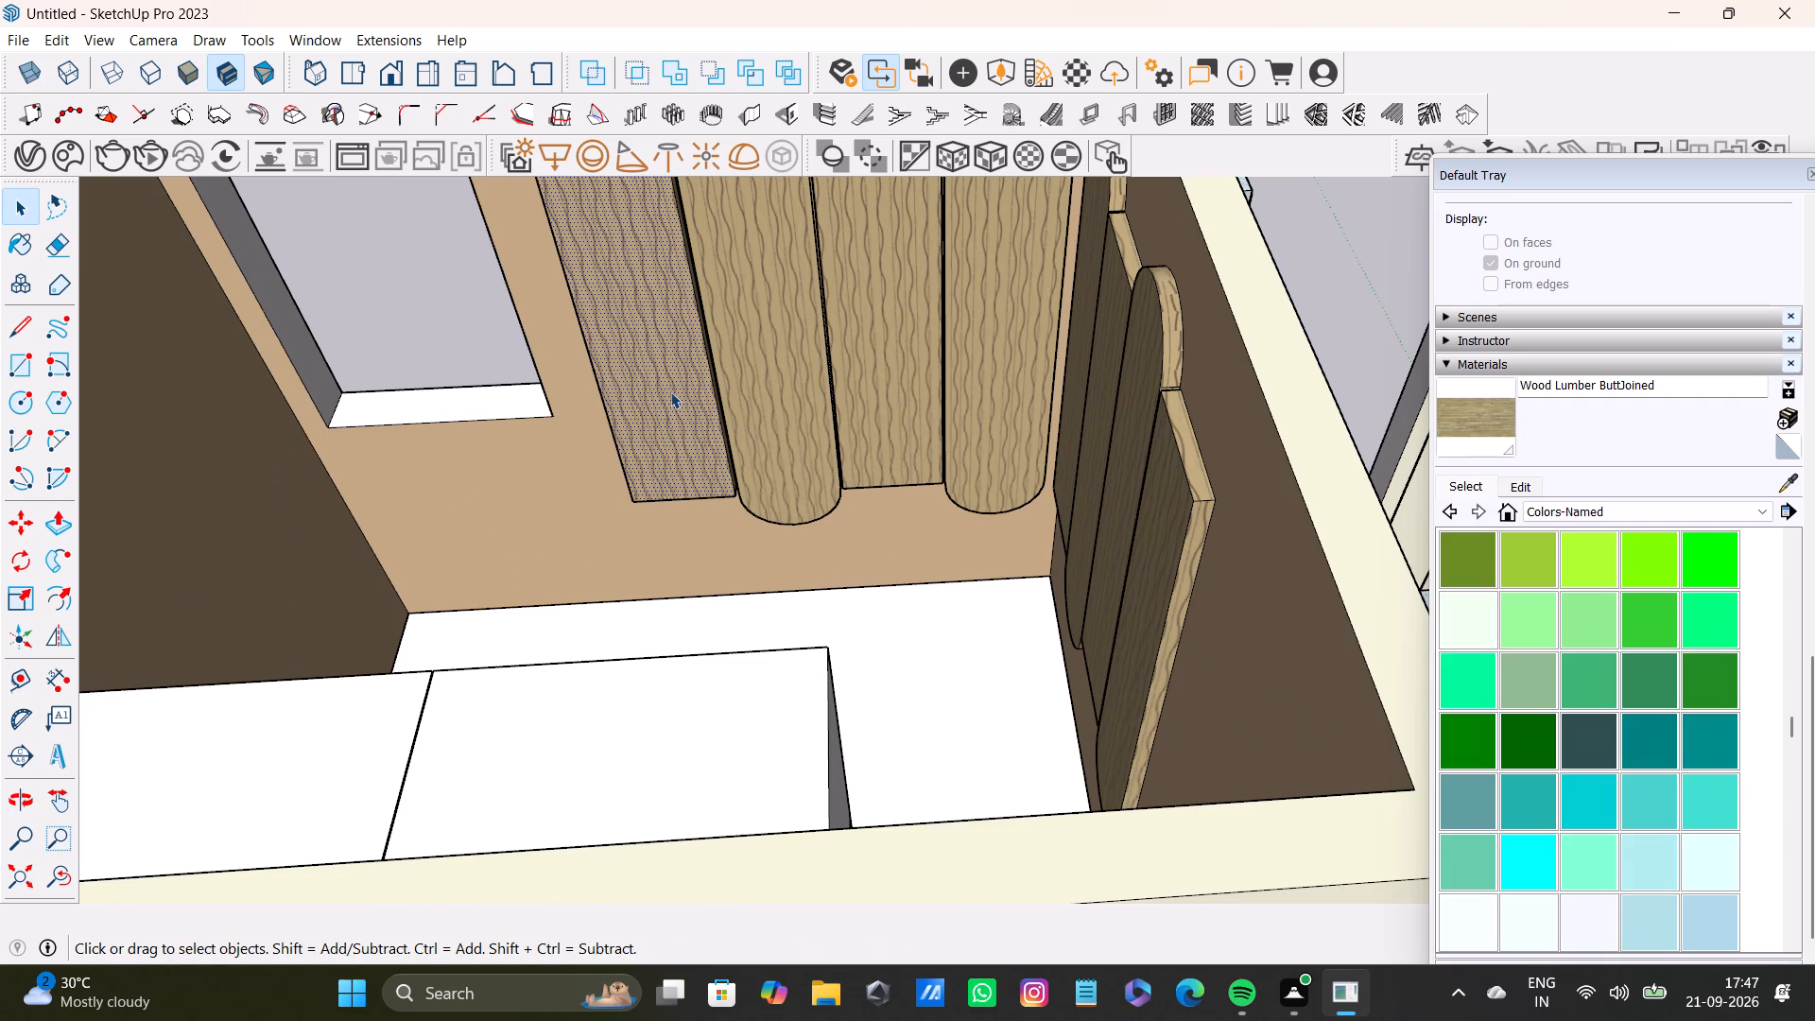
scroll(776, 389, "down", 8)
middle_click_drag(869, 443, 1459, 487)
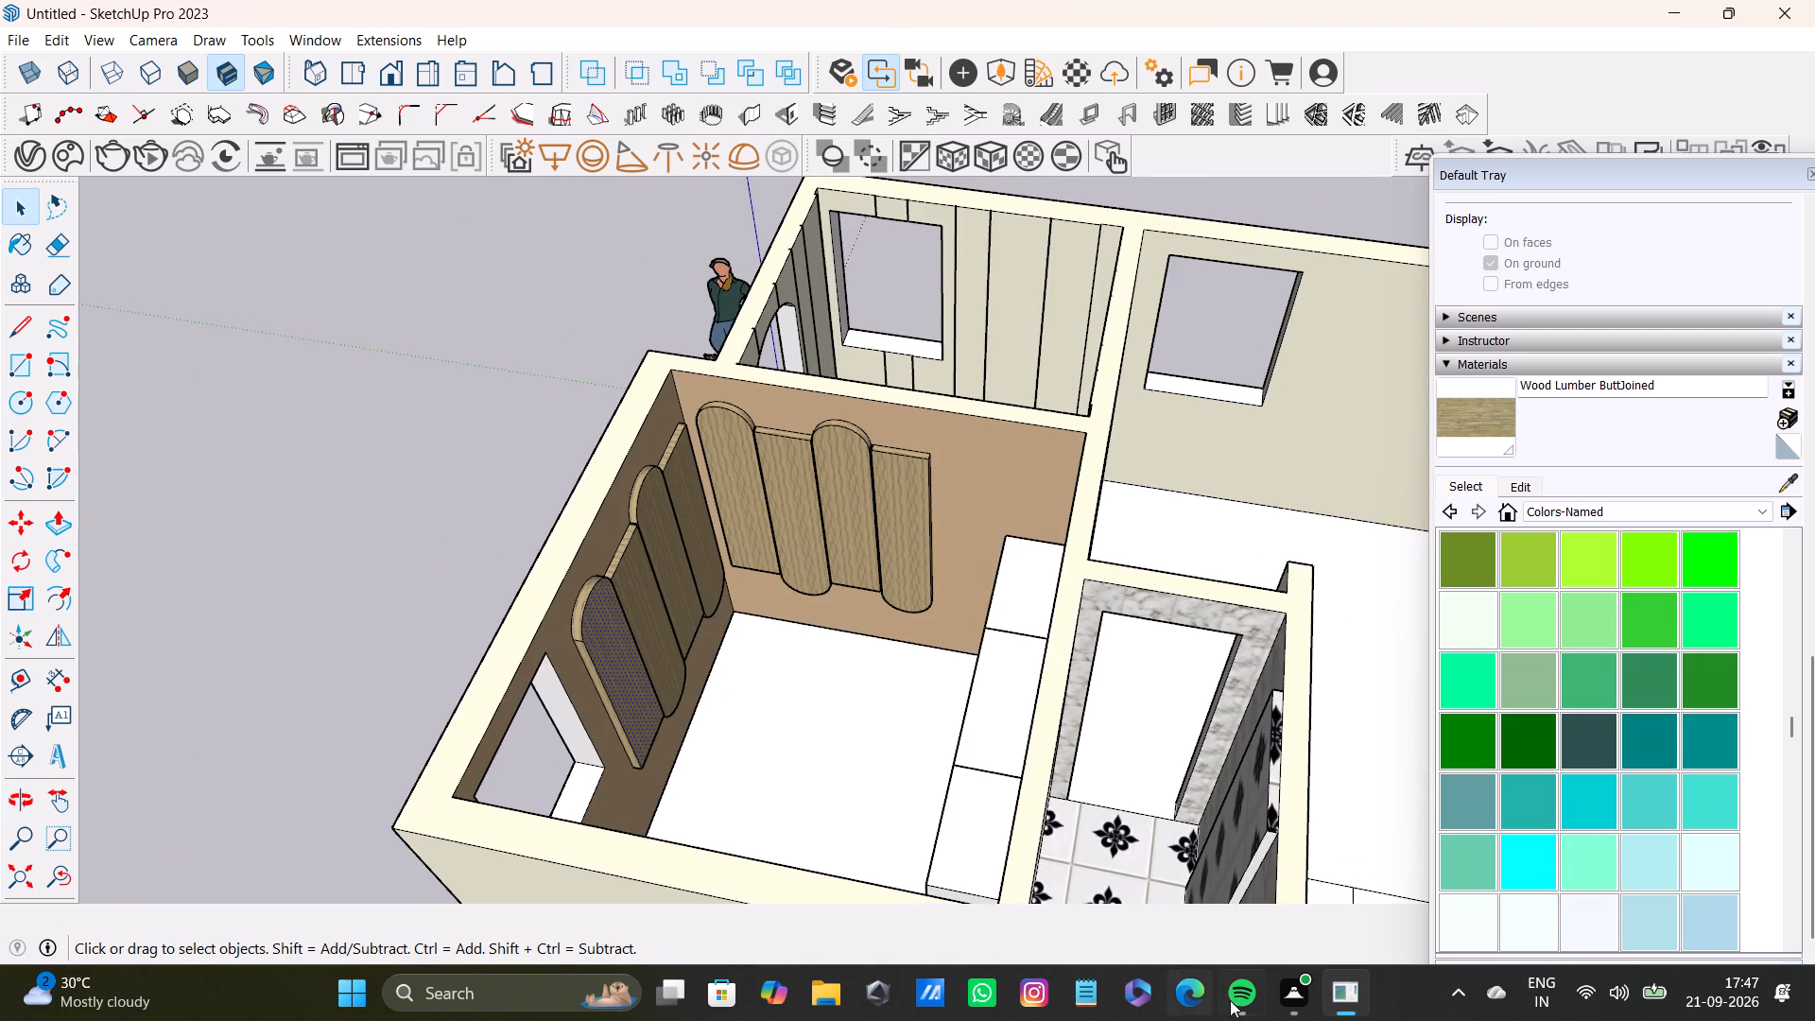
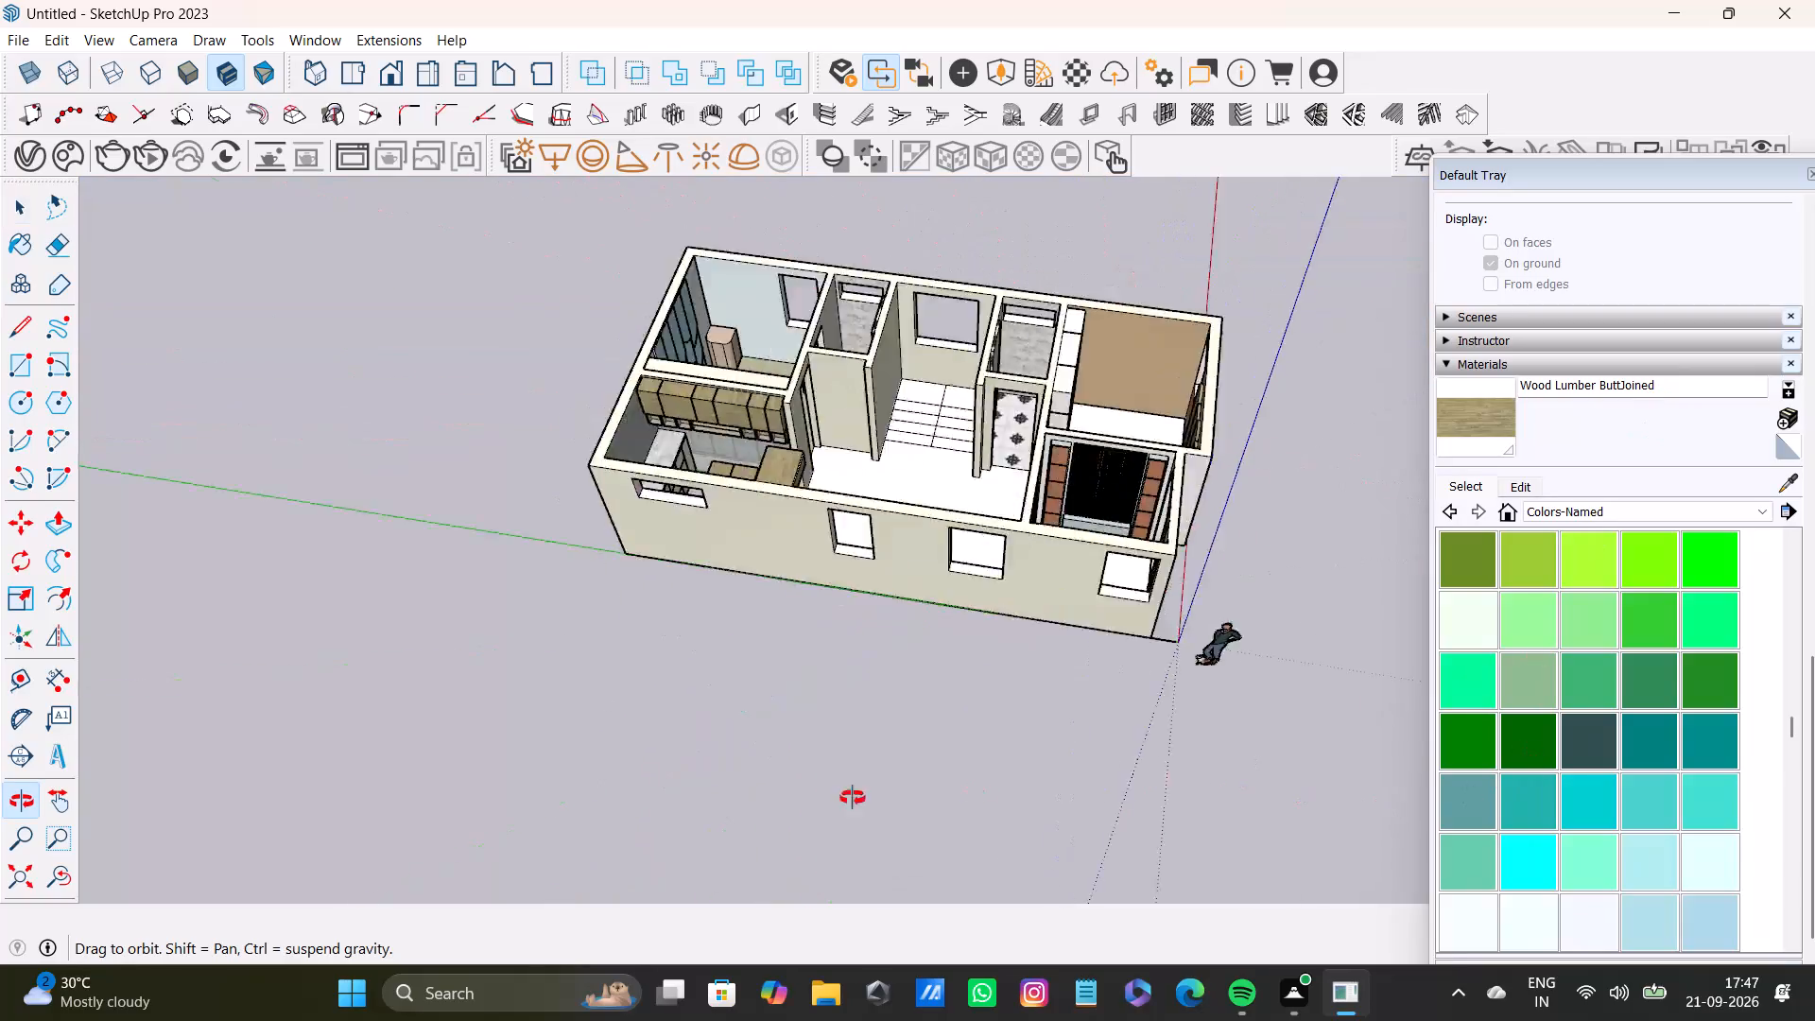
Examine the teal-panelled bedroom and the overall floor layout of the house from above.
scroll(931, 566, "down", 4)
middle_click_drag(1105, 552, 804, 581)
scroll(978, 275, "up", 20)
scroll(978, 275, "up", 1)
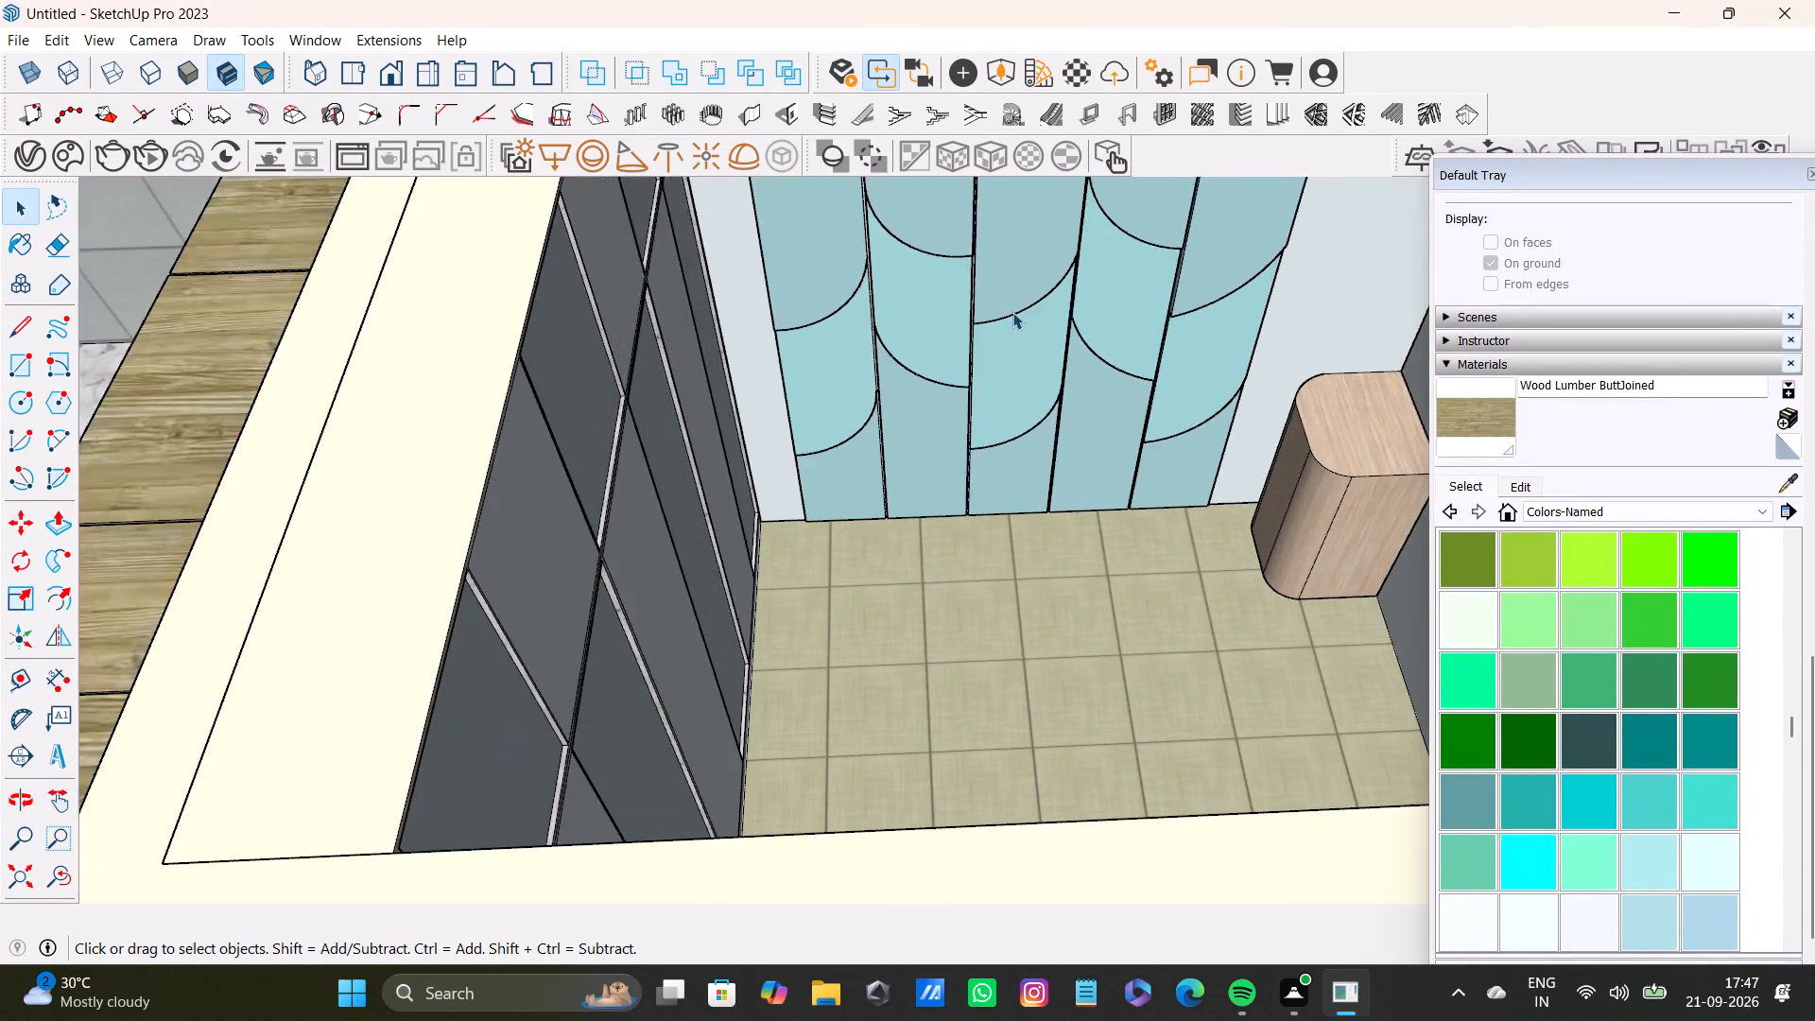
scroll(1012, 312, "down", 17)
scroll(1039, 323, "up", 14)
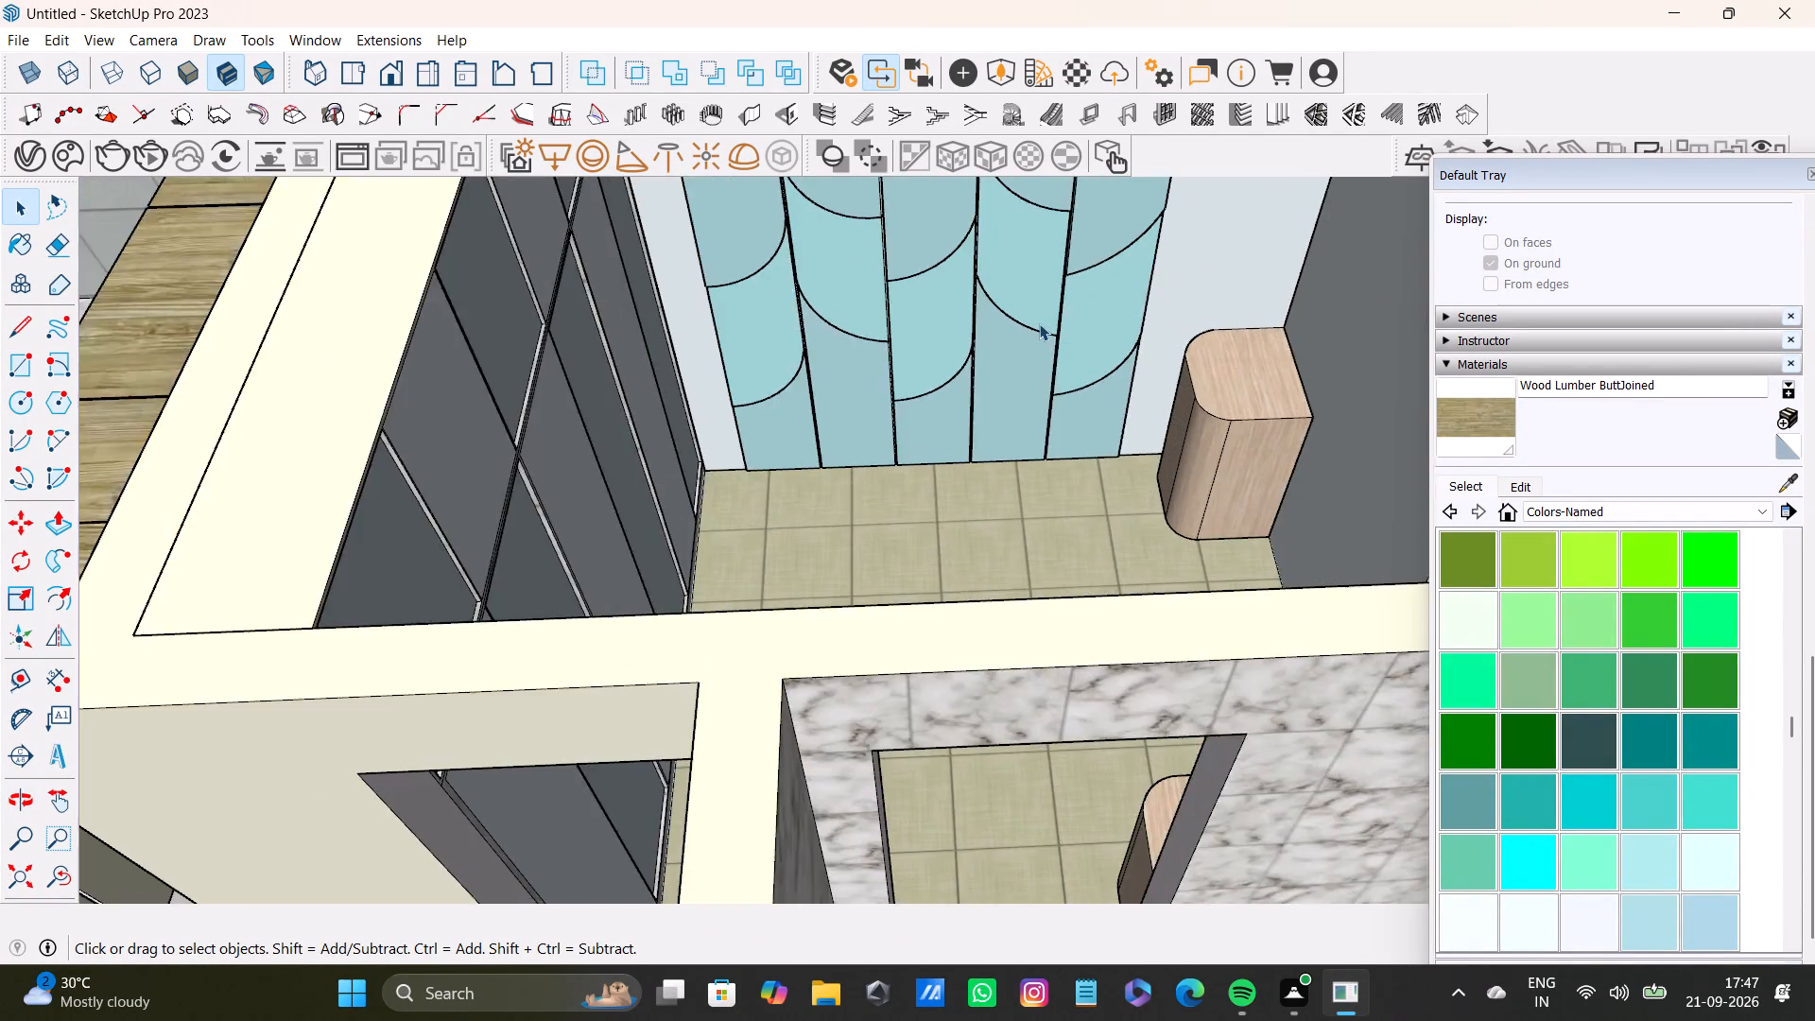
scroll(1039, 323, "down", 13)
middle_click_drag(1063, 384, 756, 452)
scroll(789, 449, "down", 5)
middle_click_drag(789, 462, 829, 655)
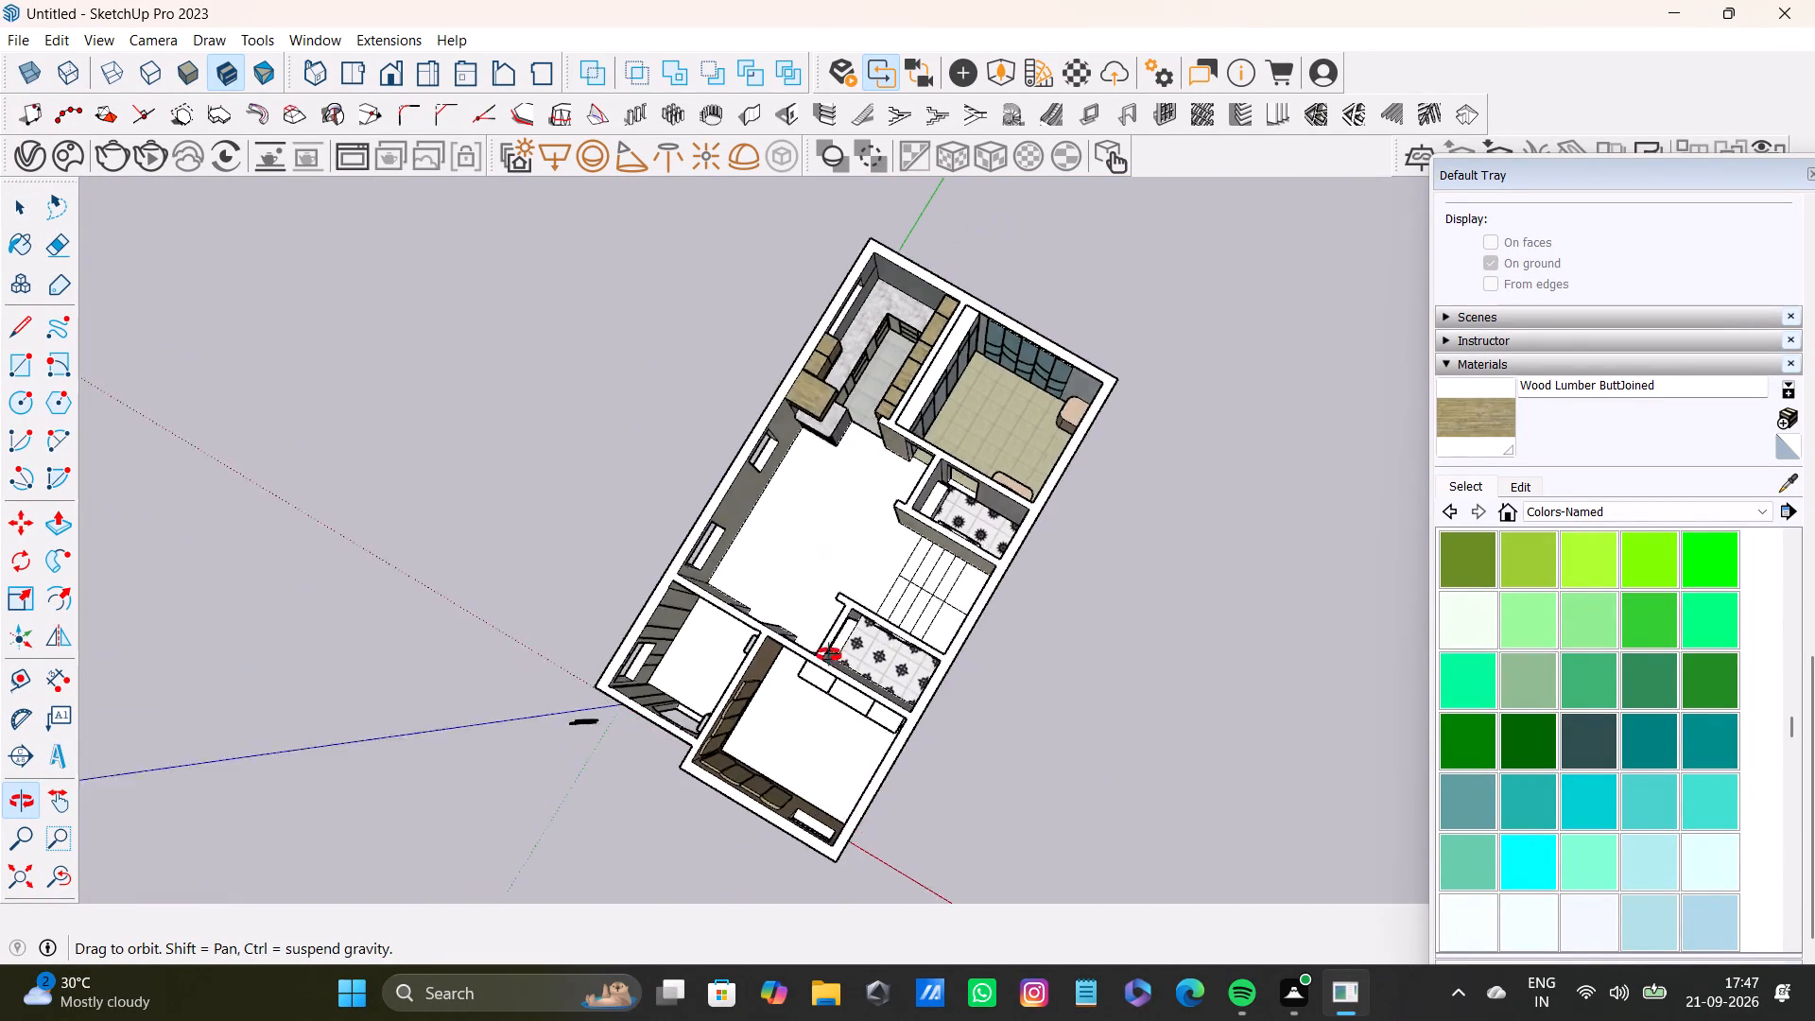
middle_click_drag(829, 655, 818, 675)
Select the plain white floor of the main rooms and browse the Carpet, Fabrics, Leathers, Textiles and Wallpaper materials for a finish.
left_click(782, 575)
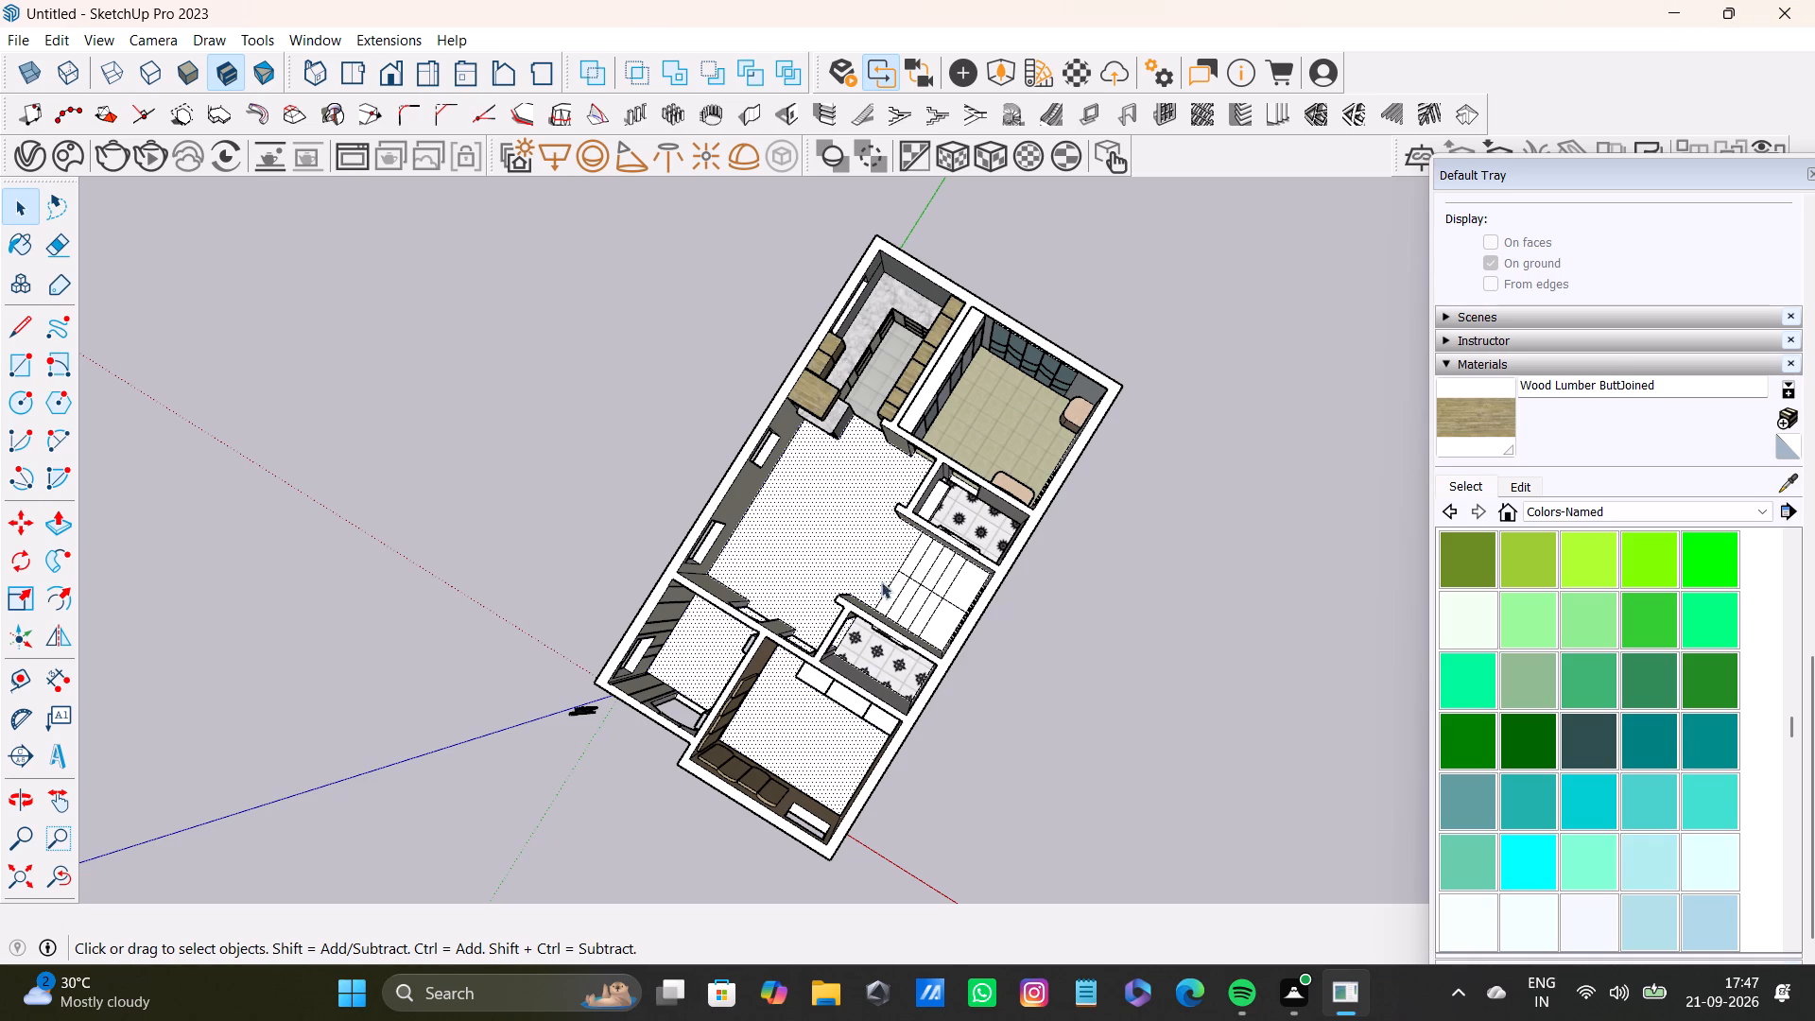
scroll(905, 594, "up", 6)
scroll(665, 650, "down", 3)
middle_click_drag(665, 650, 761, 419)
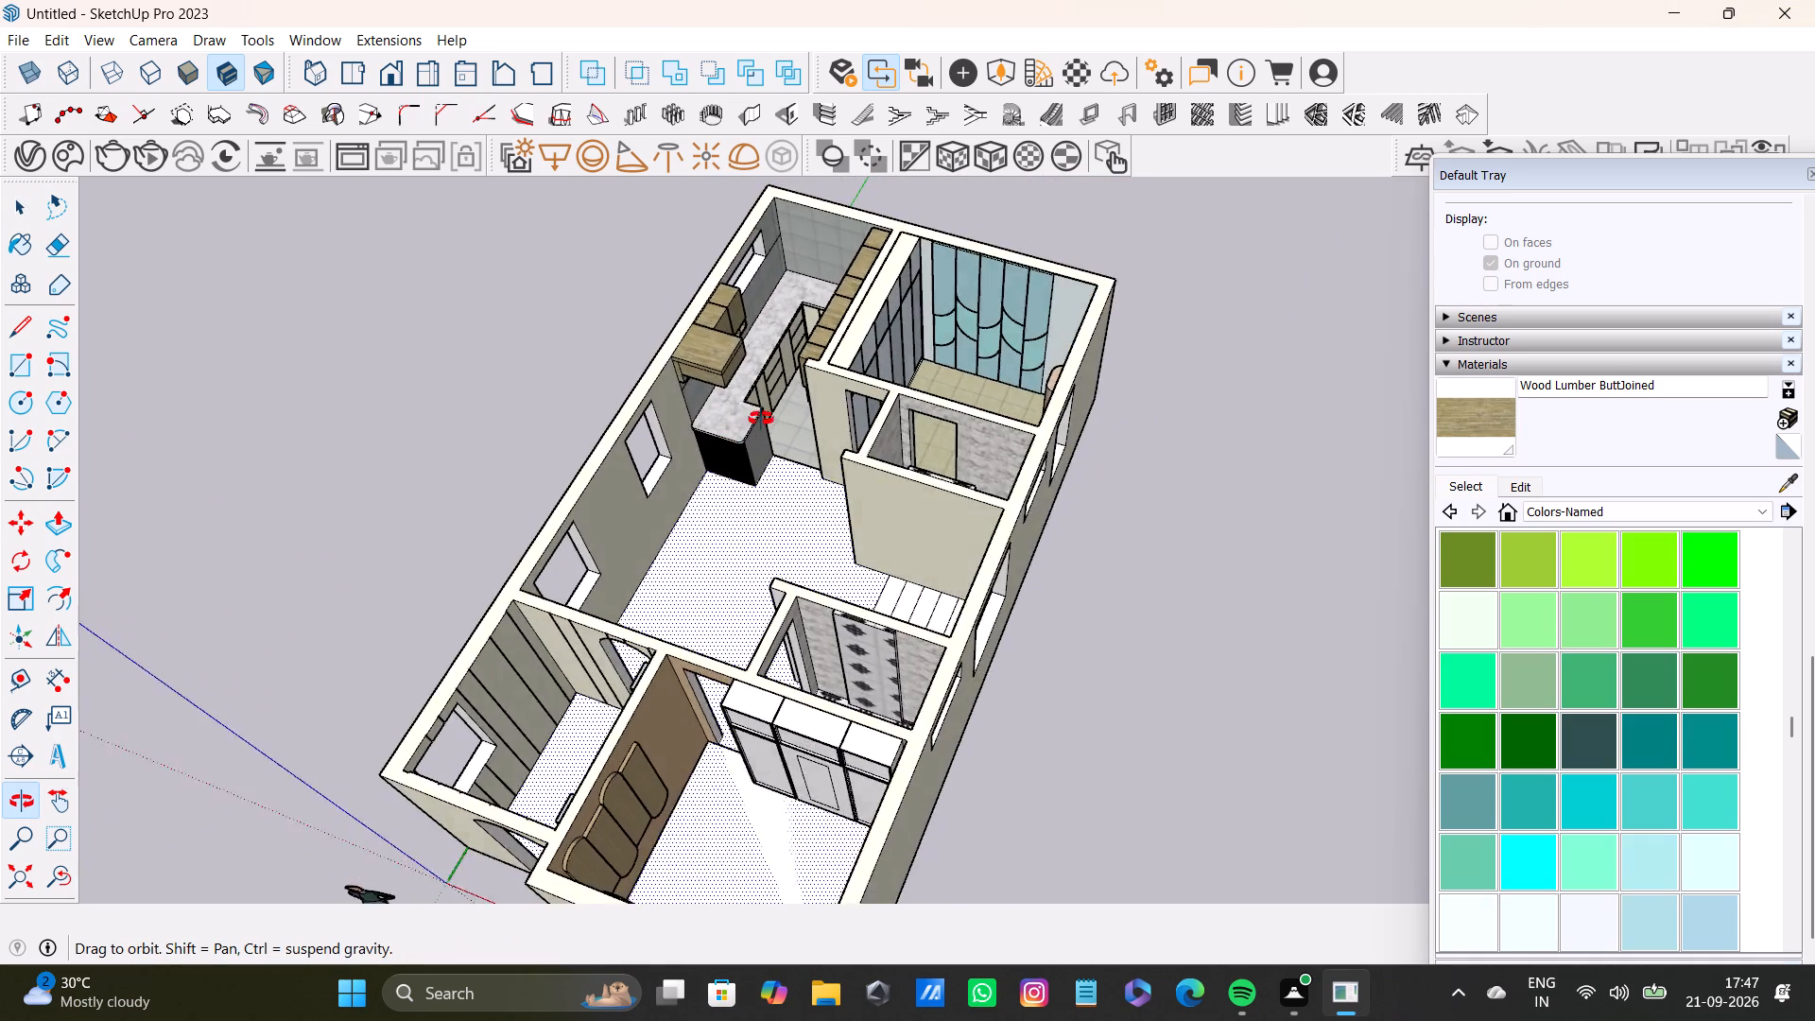
middle_click_drag(761, 419, 665, 621)
scroll(663, 597, "down", 4)
scroll(645, 735, "up", 2)
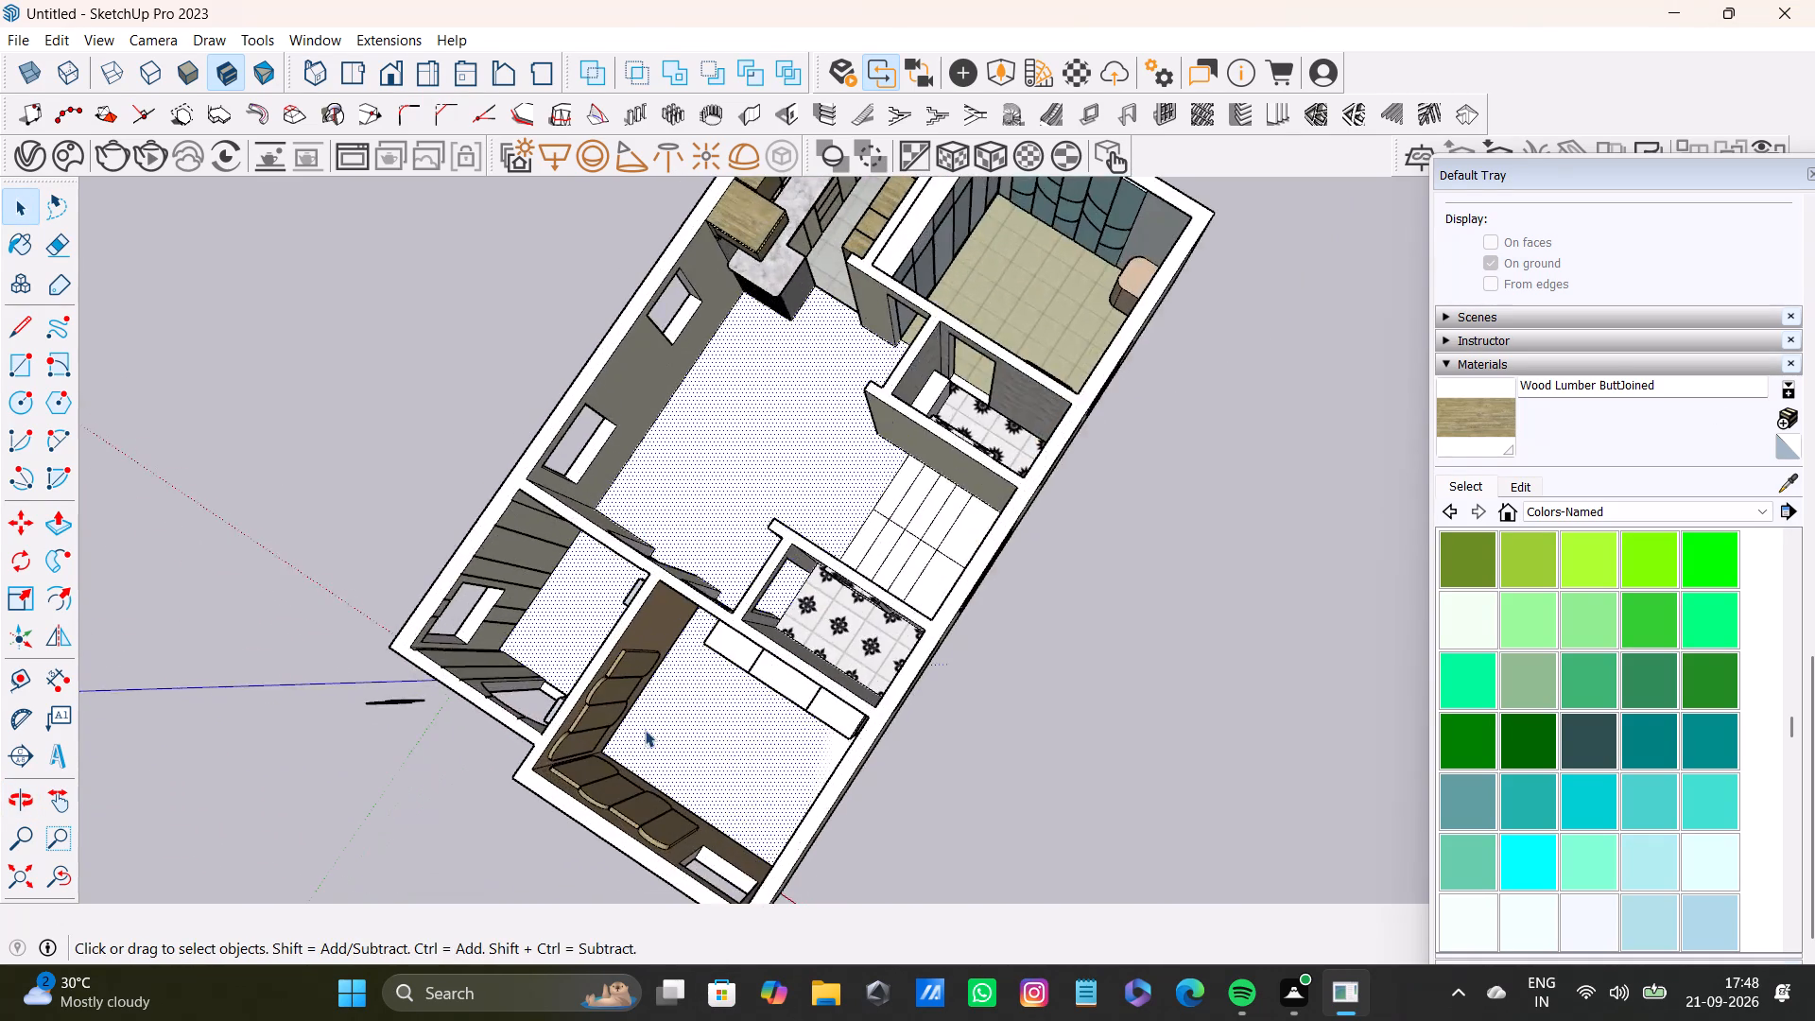
scroll(645, 730, "up", 5)
middle_click_drag(669, 724, 847, 629)
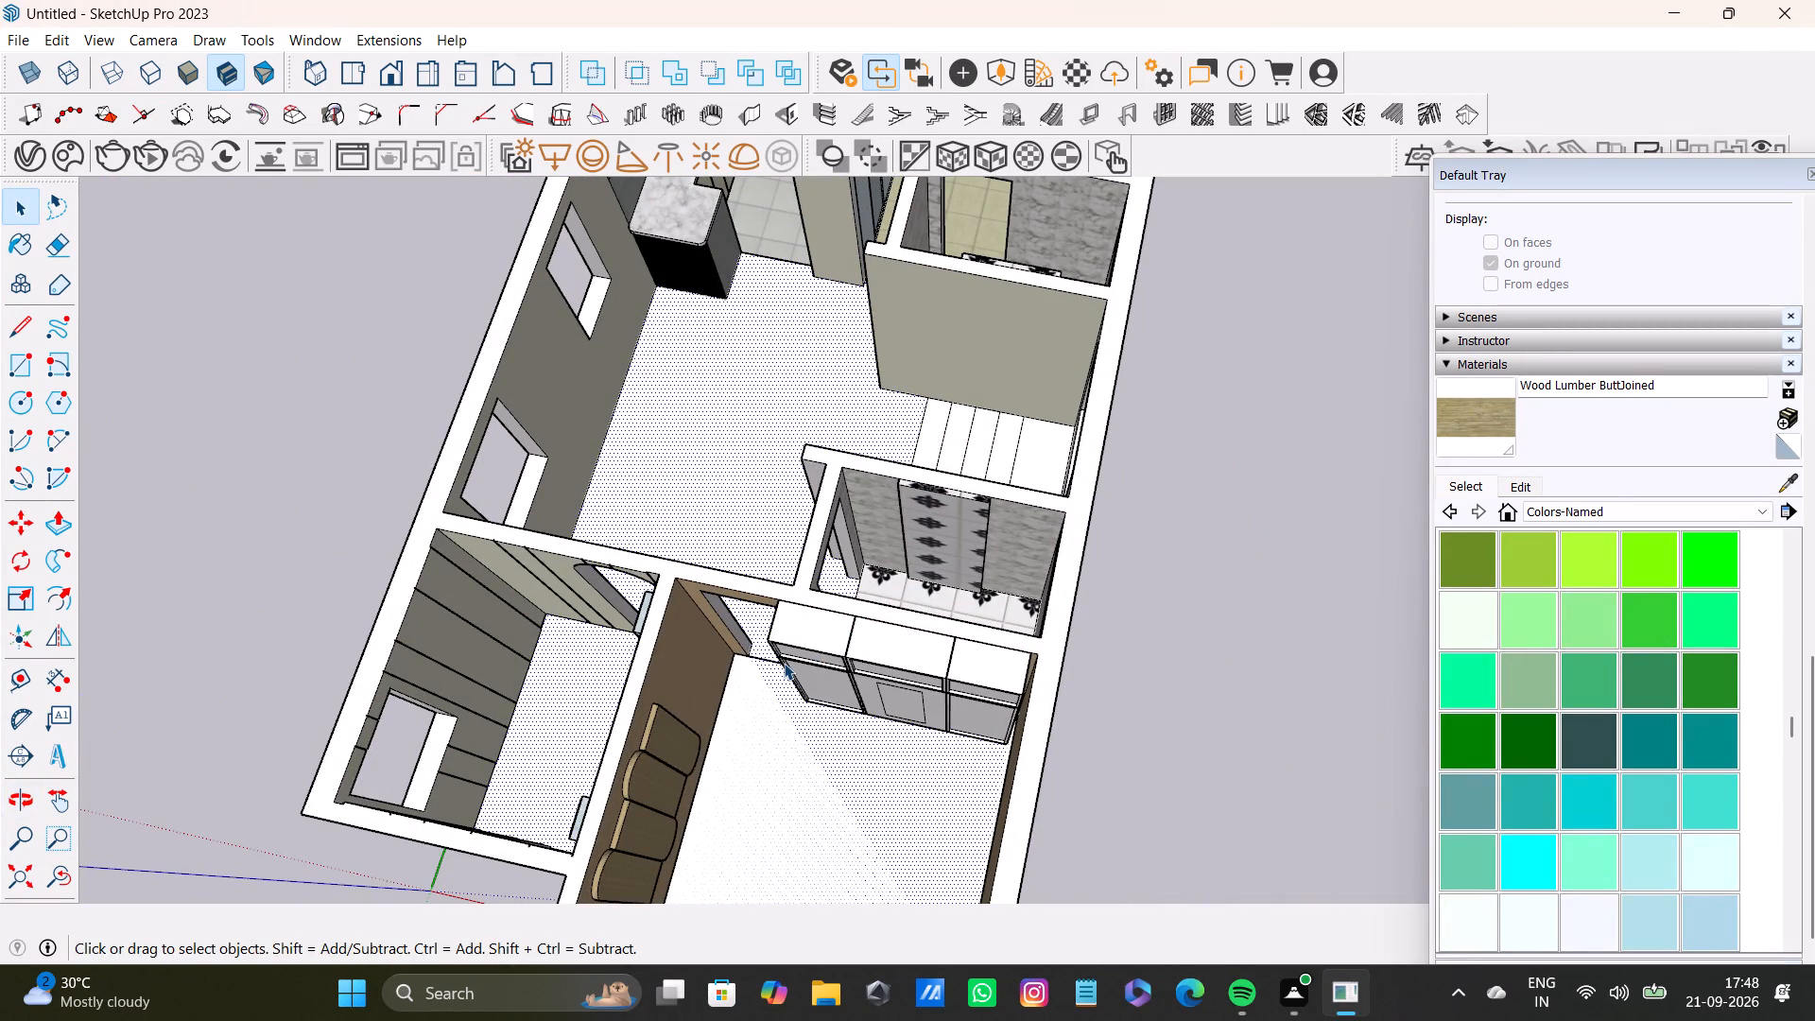
left_click(1624, 510)
scroll(1560, 637, "down", 16)
scroll(1557, 686, "up", 2)
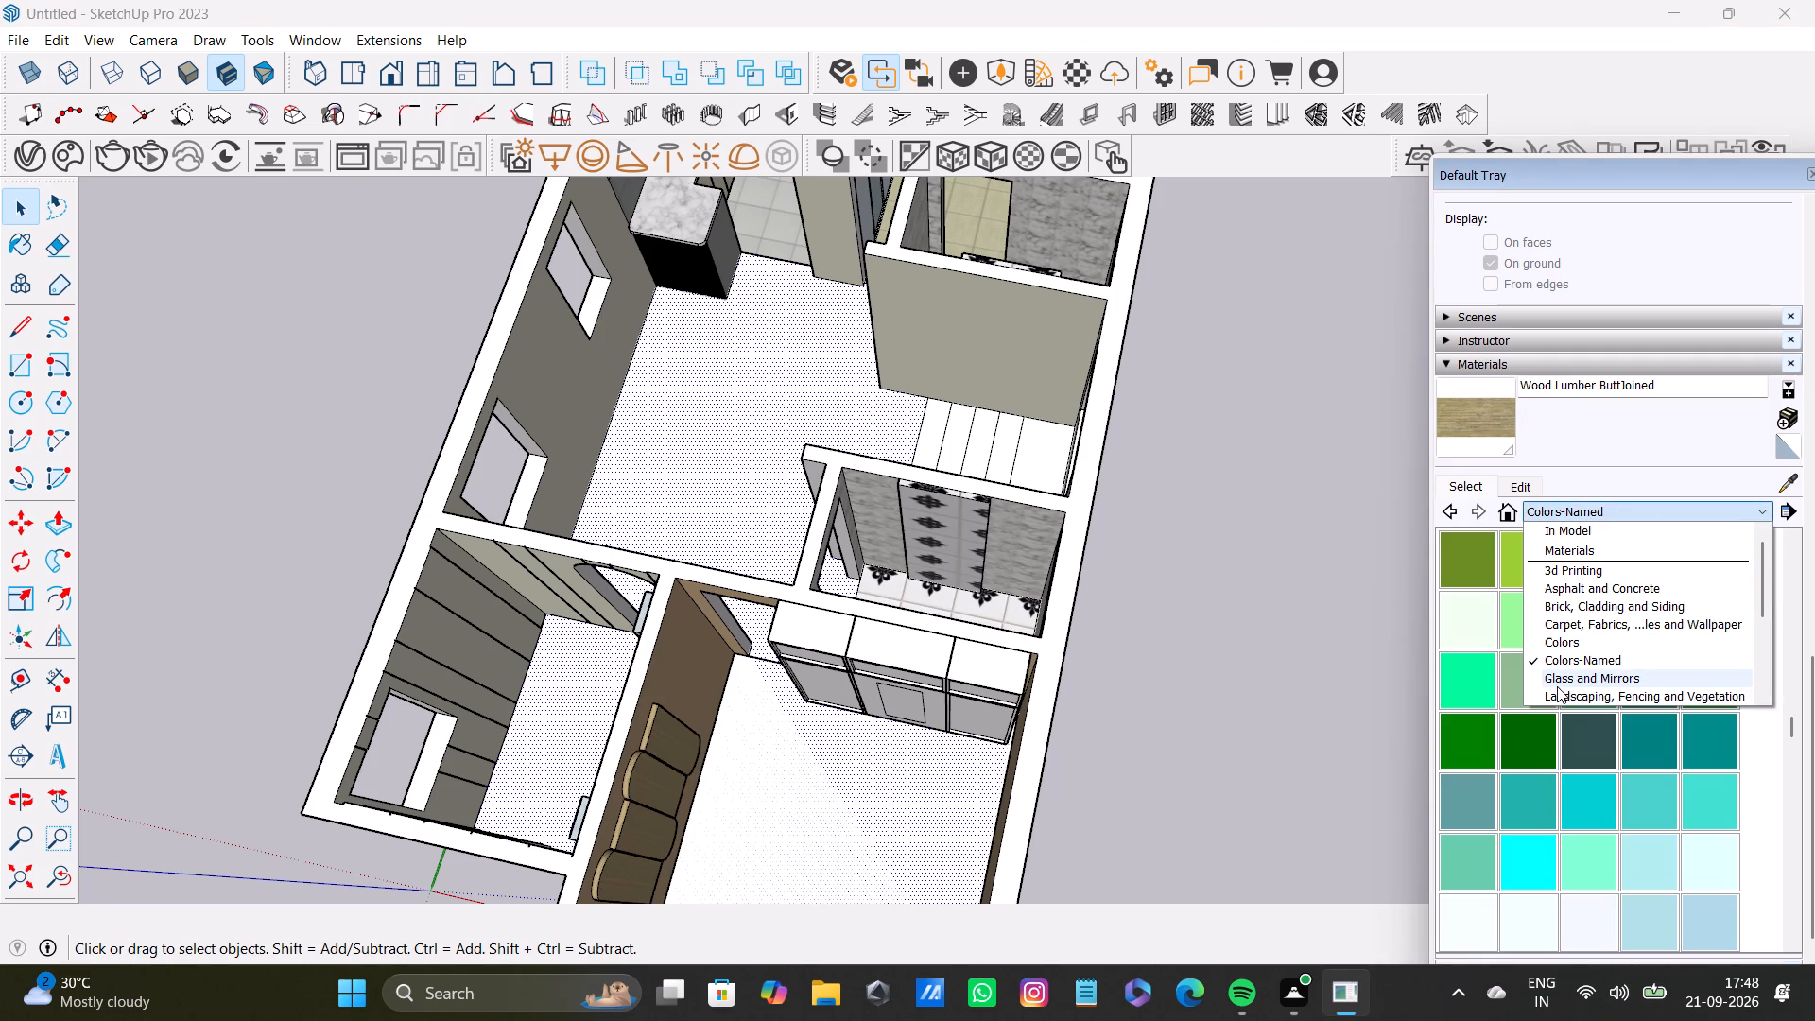
scroll(1557, 686, "up", 8)
left_click(1568, 630)
scroll(1569, 632, "down", 4)
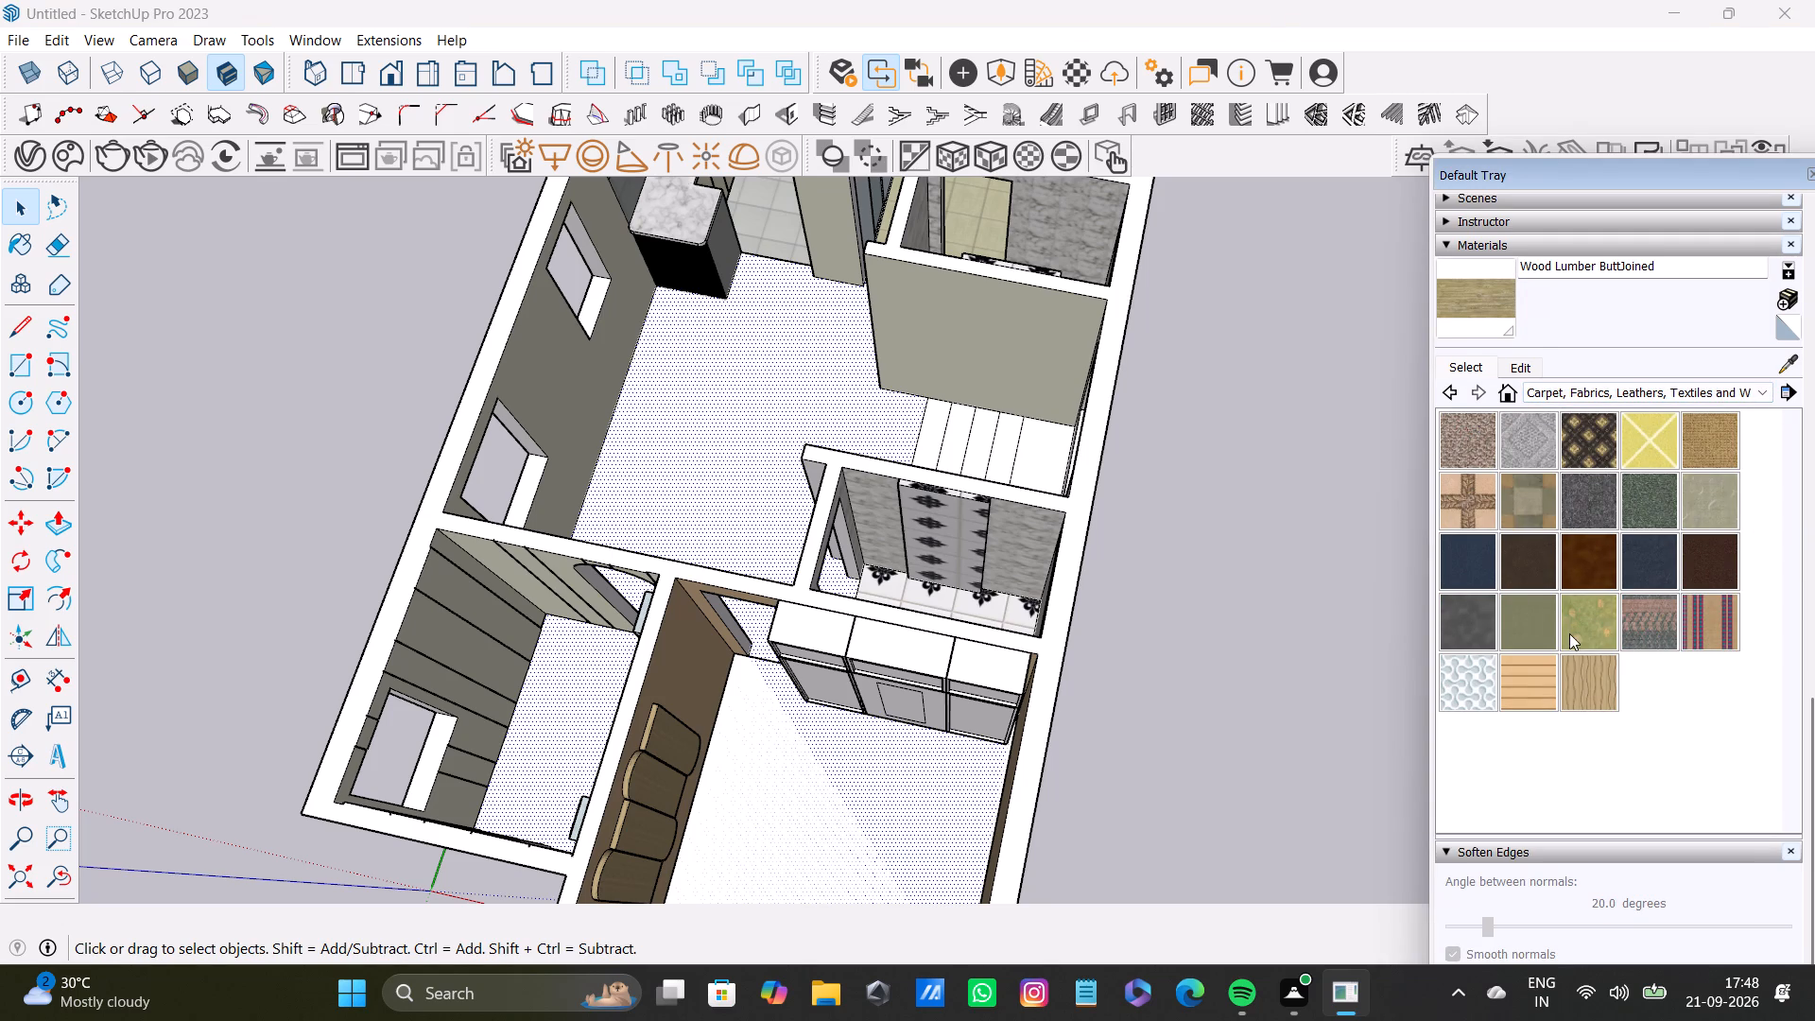
scroll(1569, 633, "down", 2)
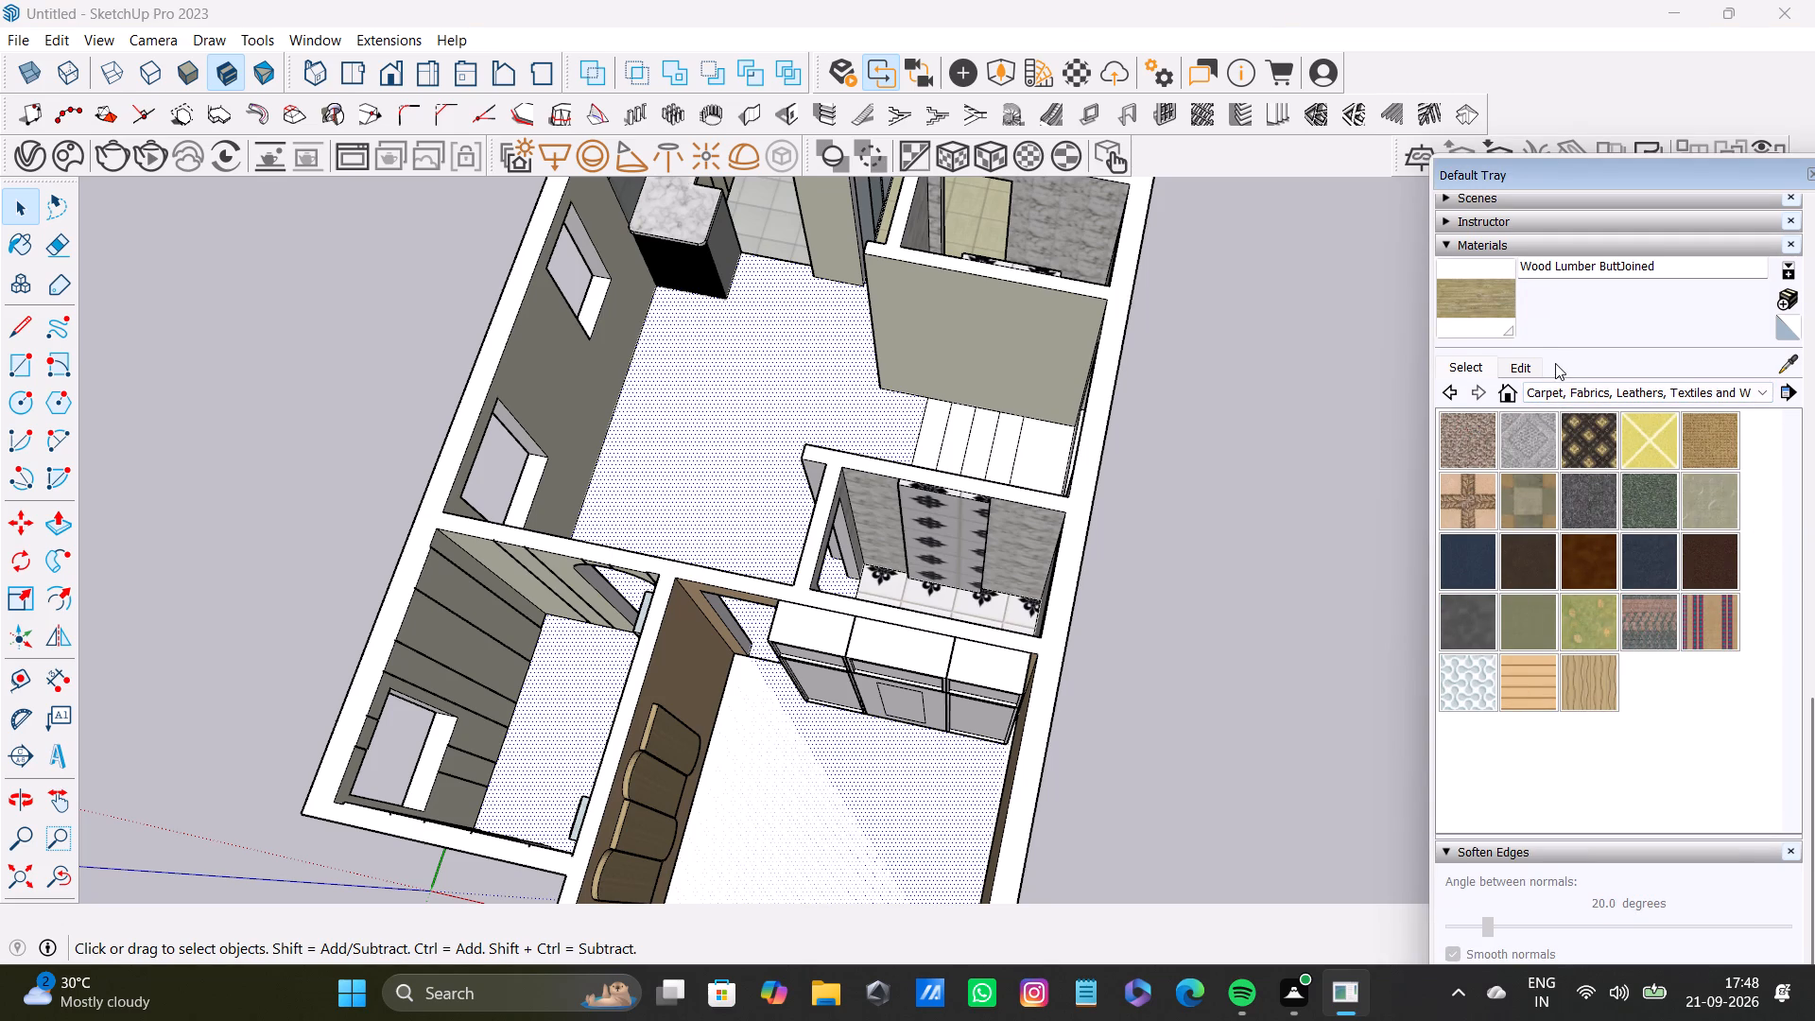
Look through the other material collections for a floor finish, then clear the floor selection.
left_click(1561, 396)
scroll(1582, 530, "down", 2)
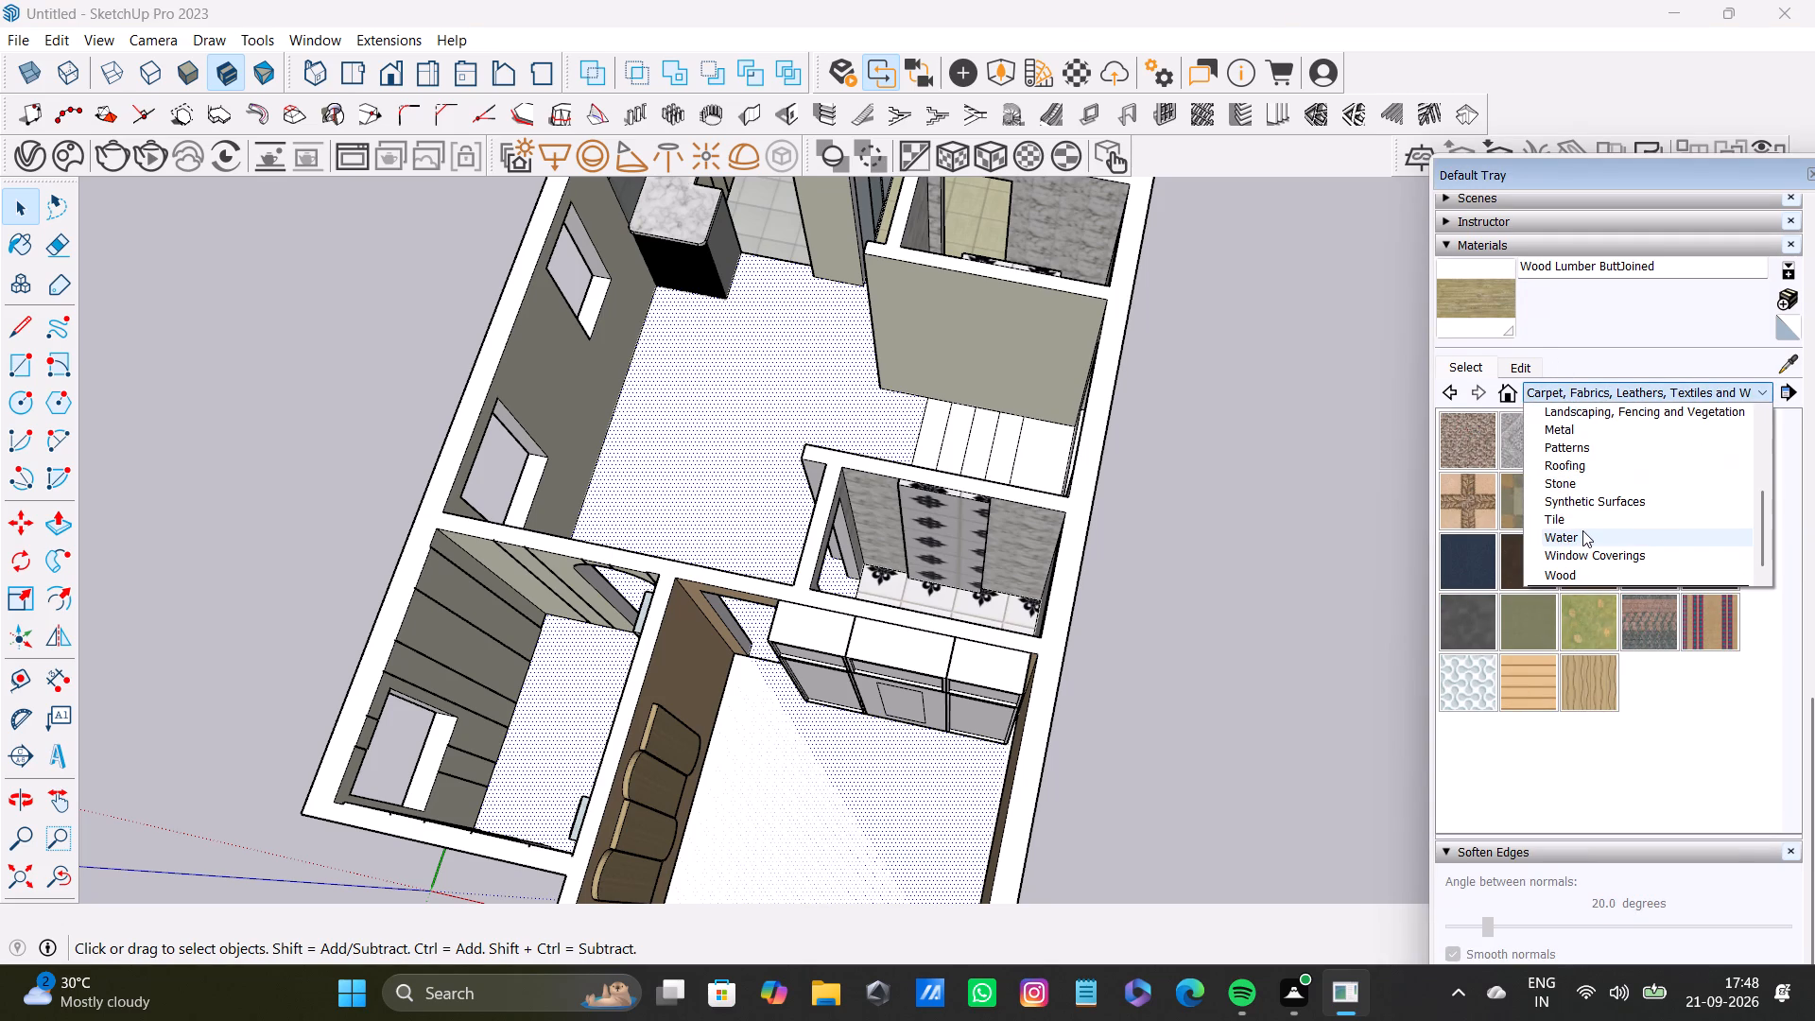
scroll(1582, 530, "down", 4)
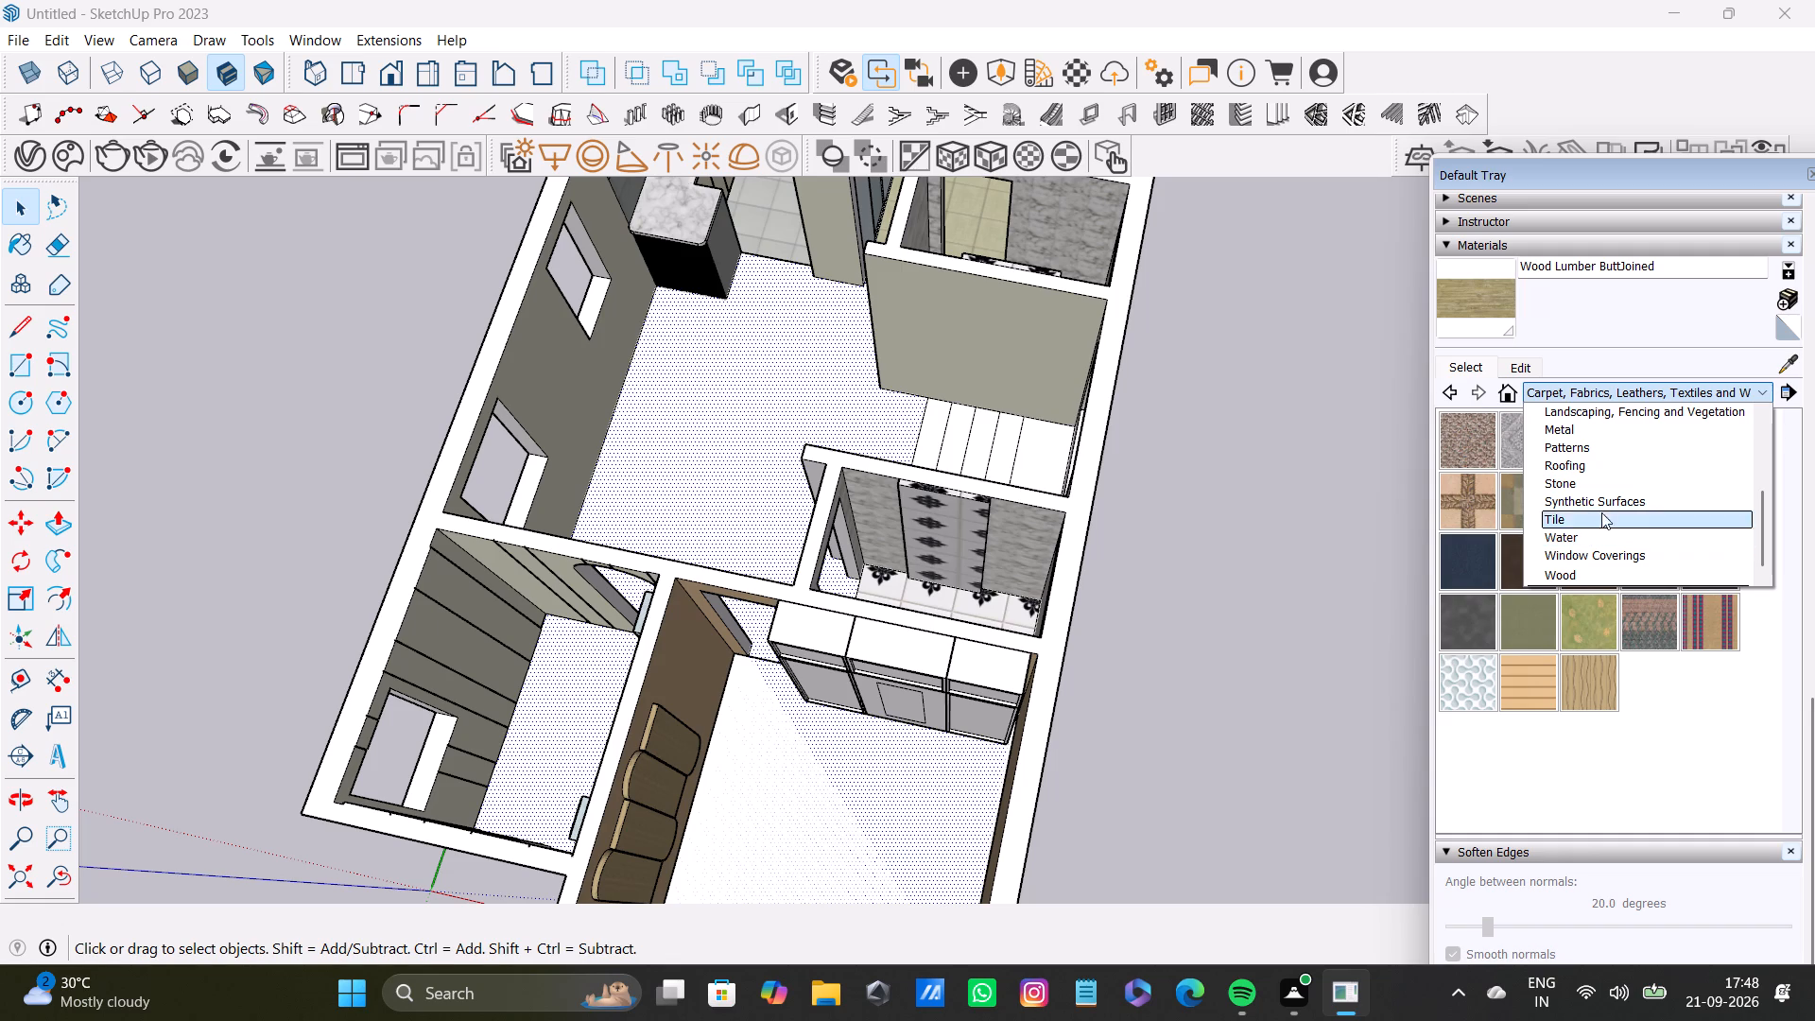
scroll(1582, 511, "up", 3)
scroll(1576, 565, "down", 2)
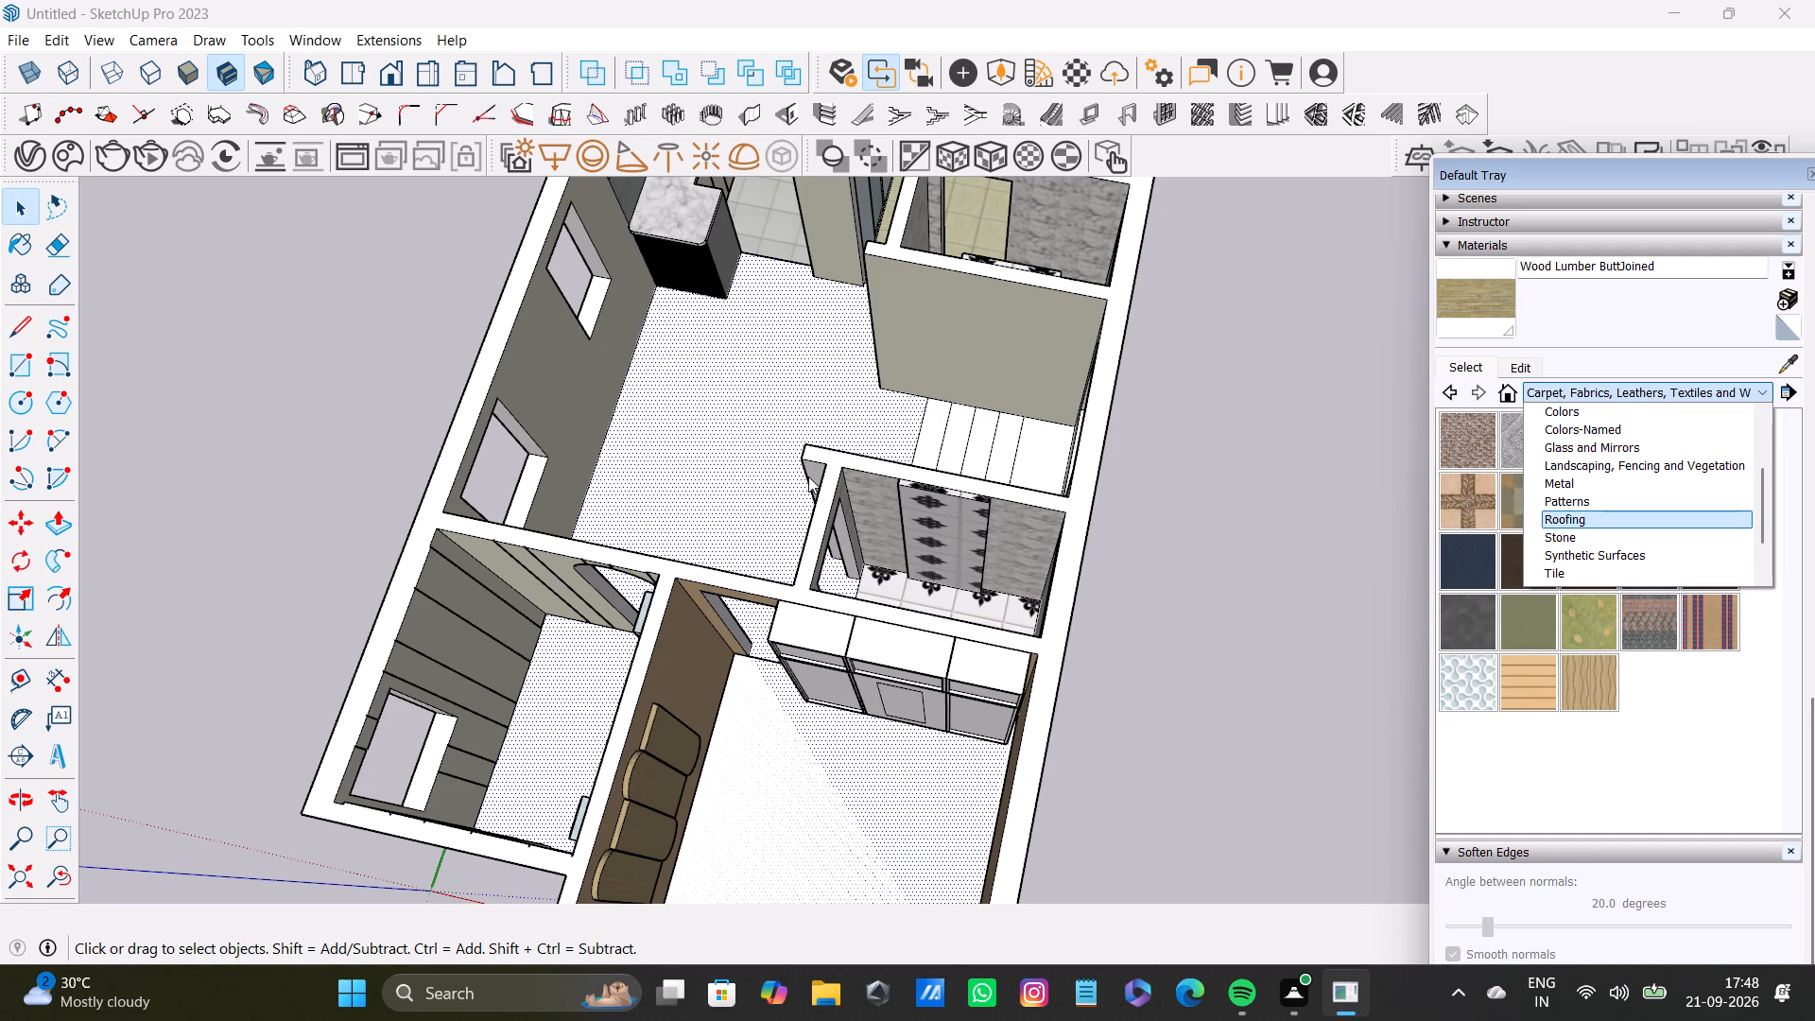
scroll(1607, 535, "down", 3)
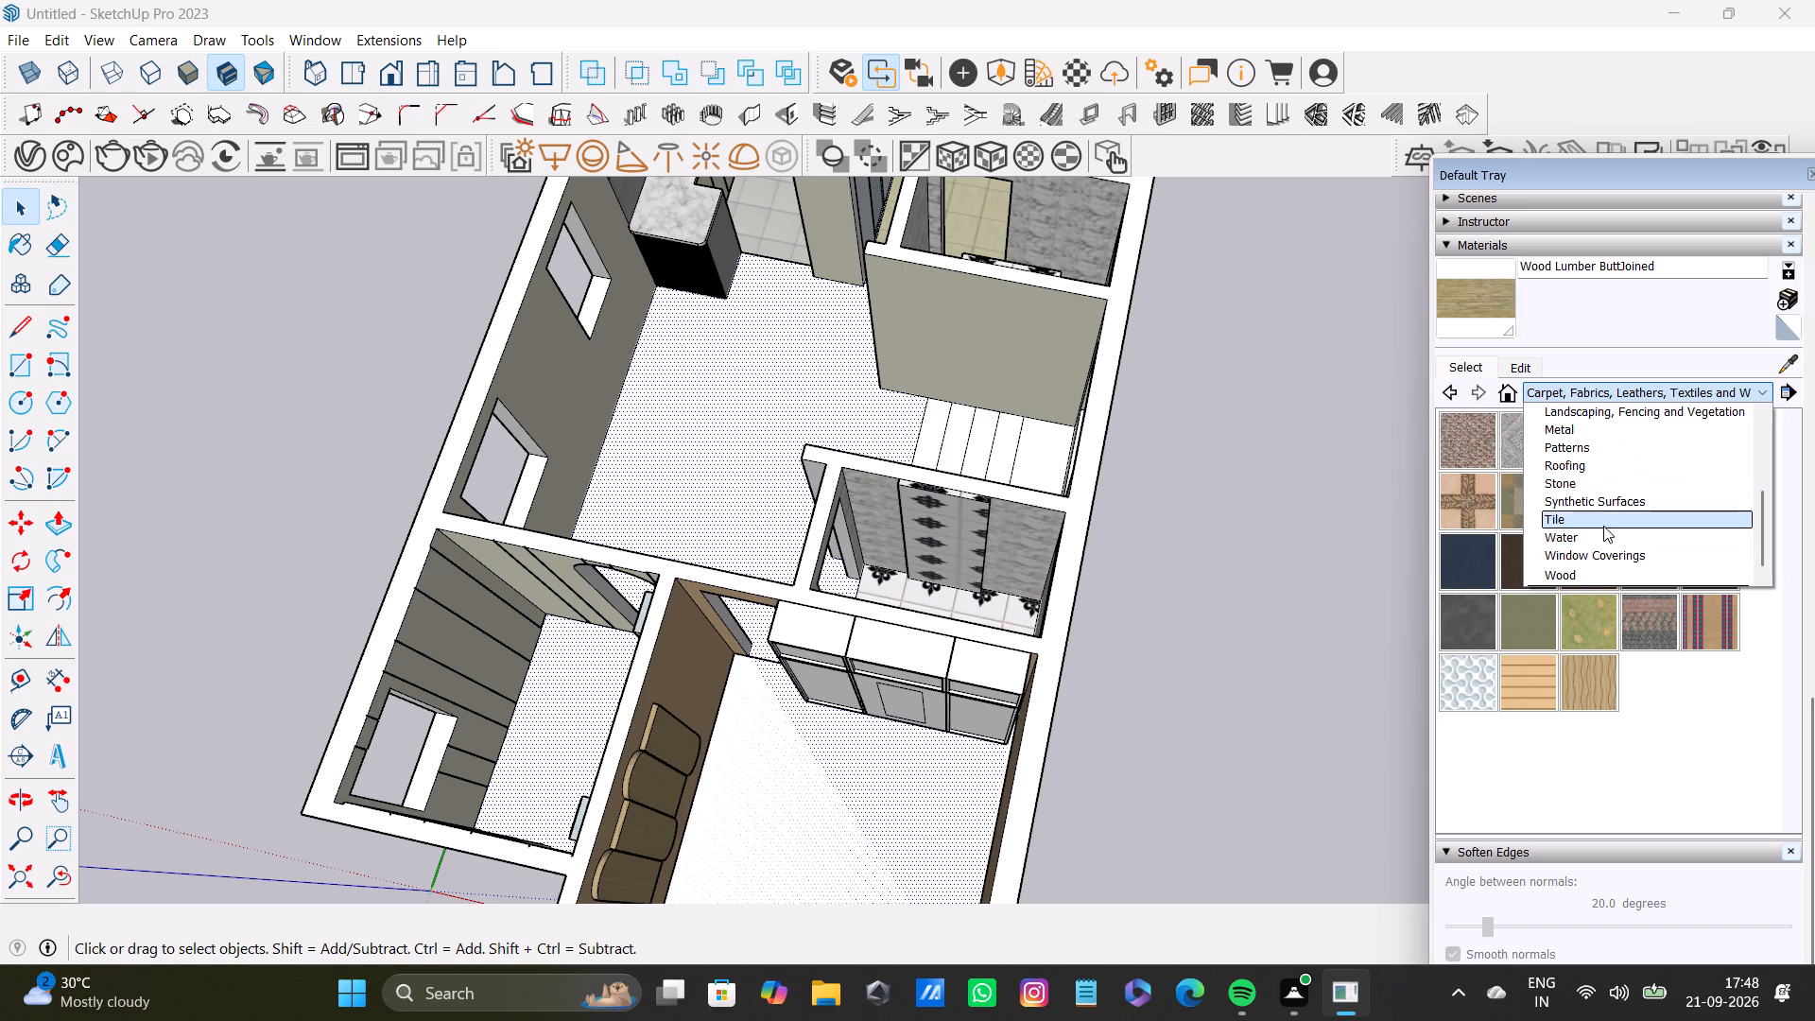
scroll(1597, 513, "up", 8)
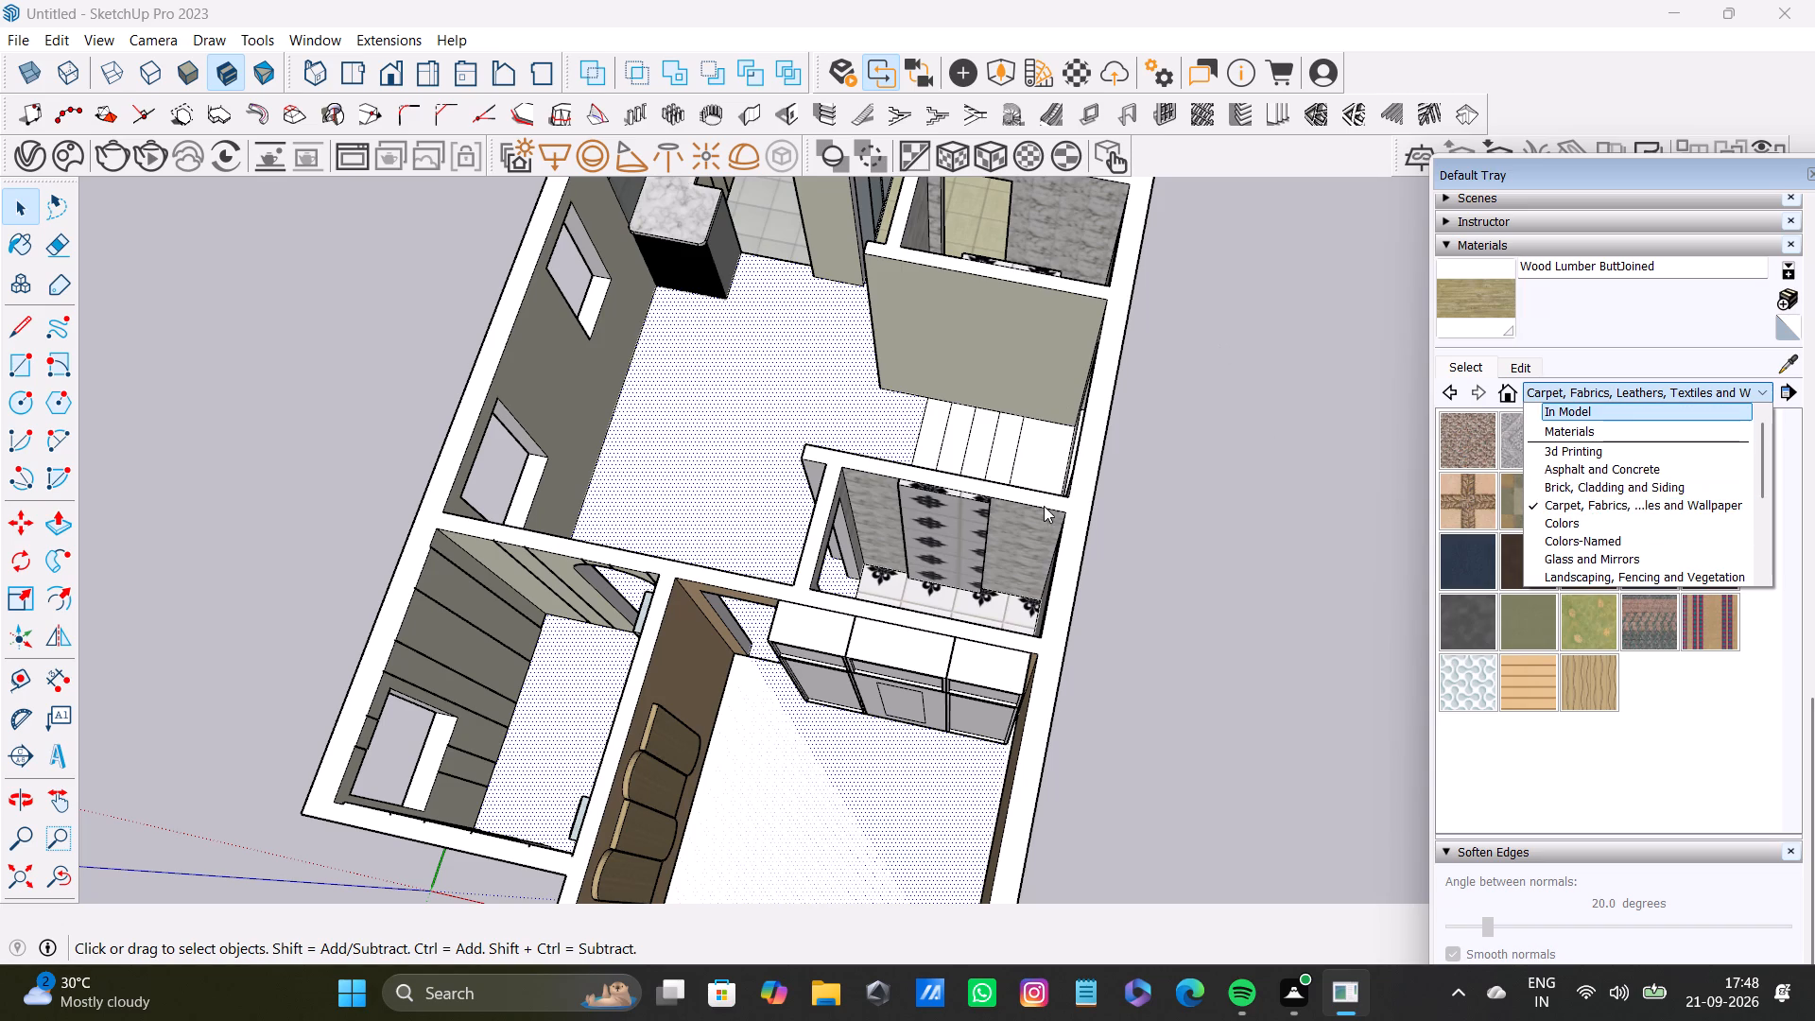
left_click(1263, 439)
Move the Default Tray lower to uncover more of the model and the toolbars.
left_click_drag(1580, 179, 1614, 447)
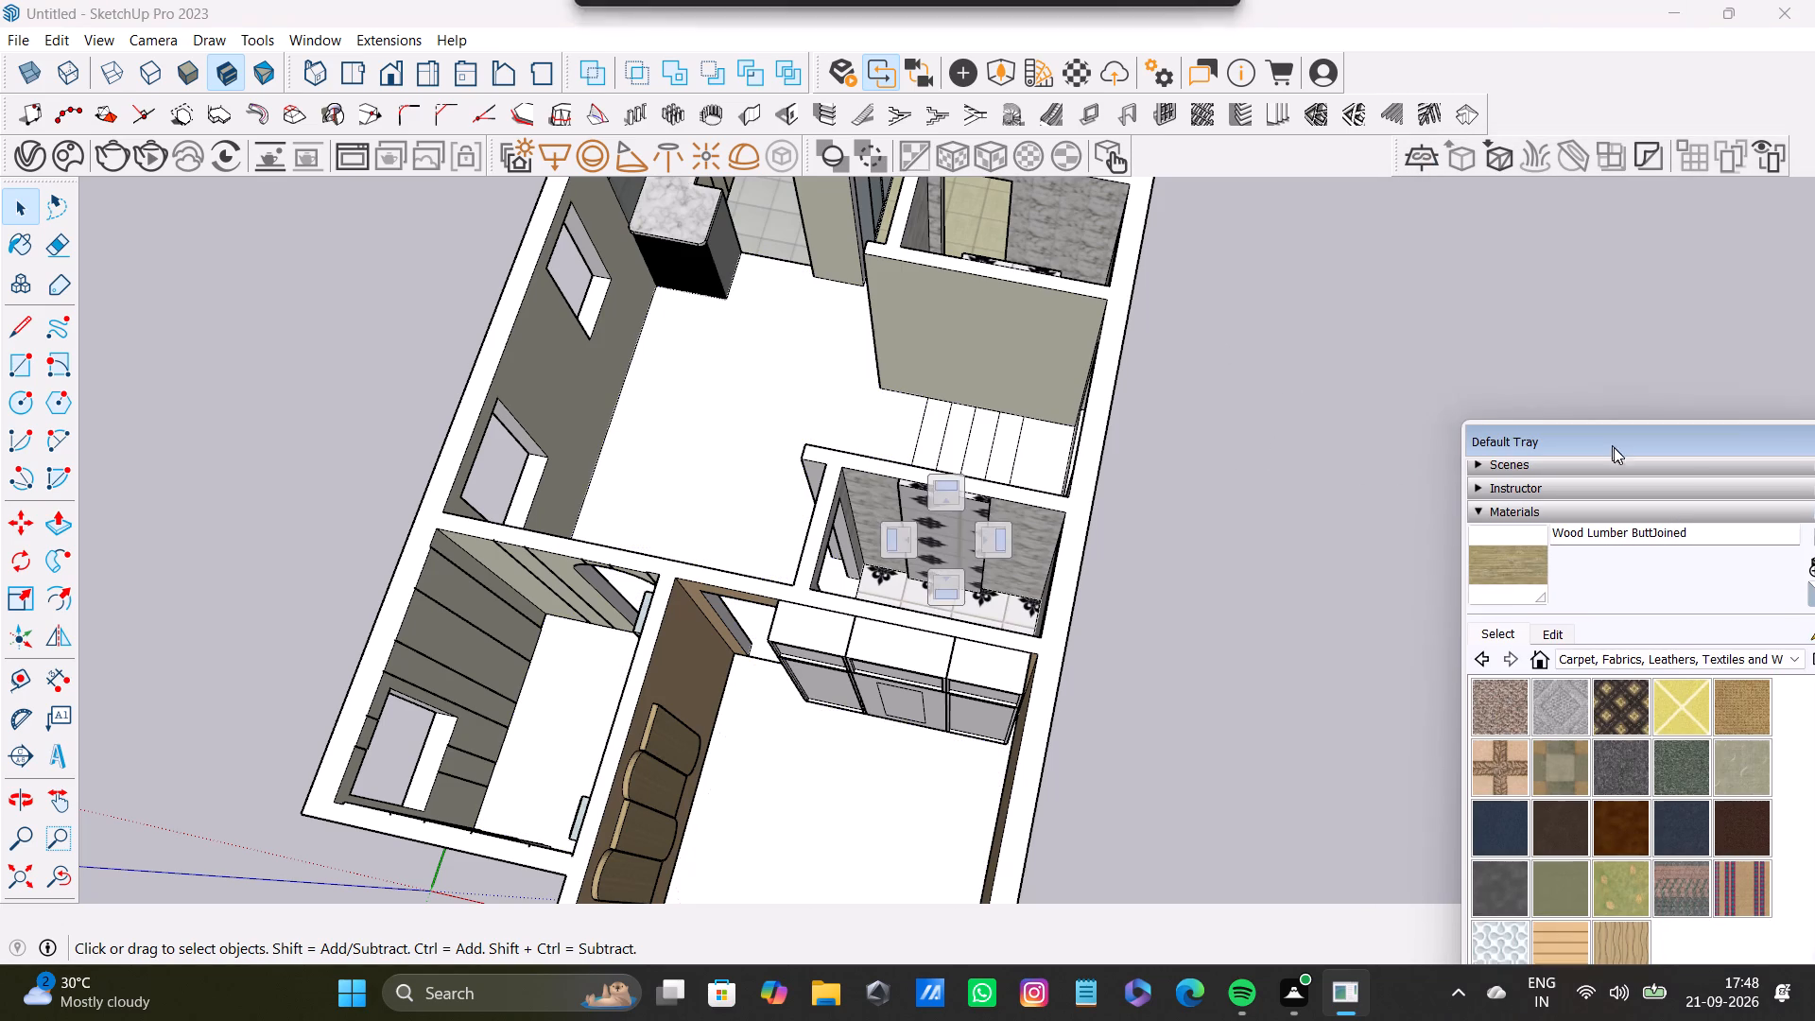
left_click_drag(1614, 447, 1614, 459)
Examine the arched entrance room, the central hall and the kitchen from several sides of the house.
scroll(1287, 363, "down", 7)
middle_click_drag(1085, 407, 1097, 527)
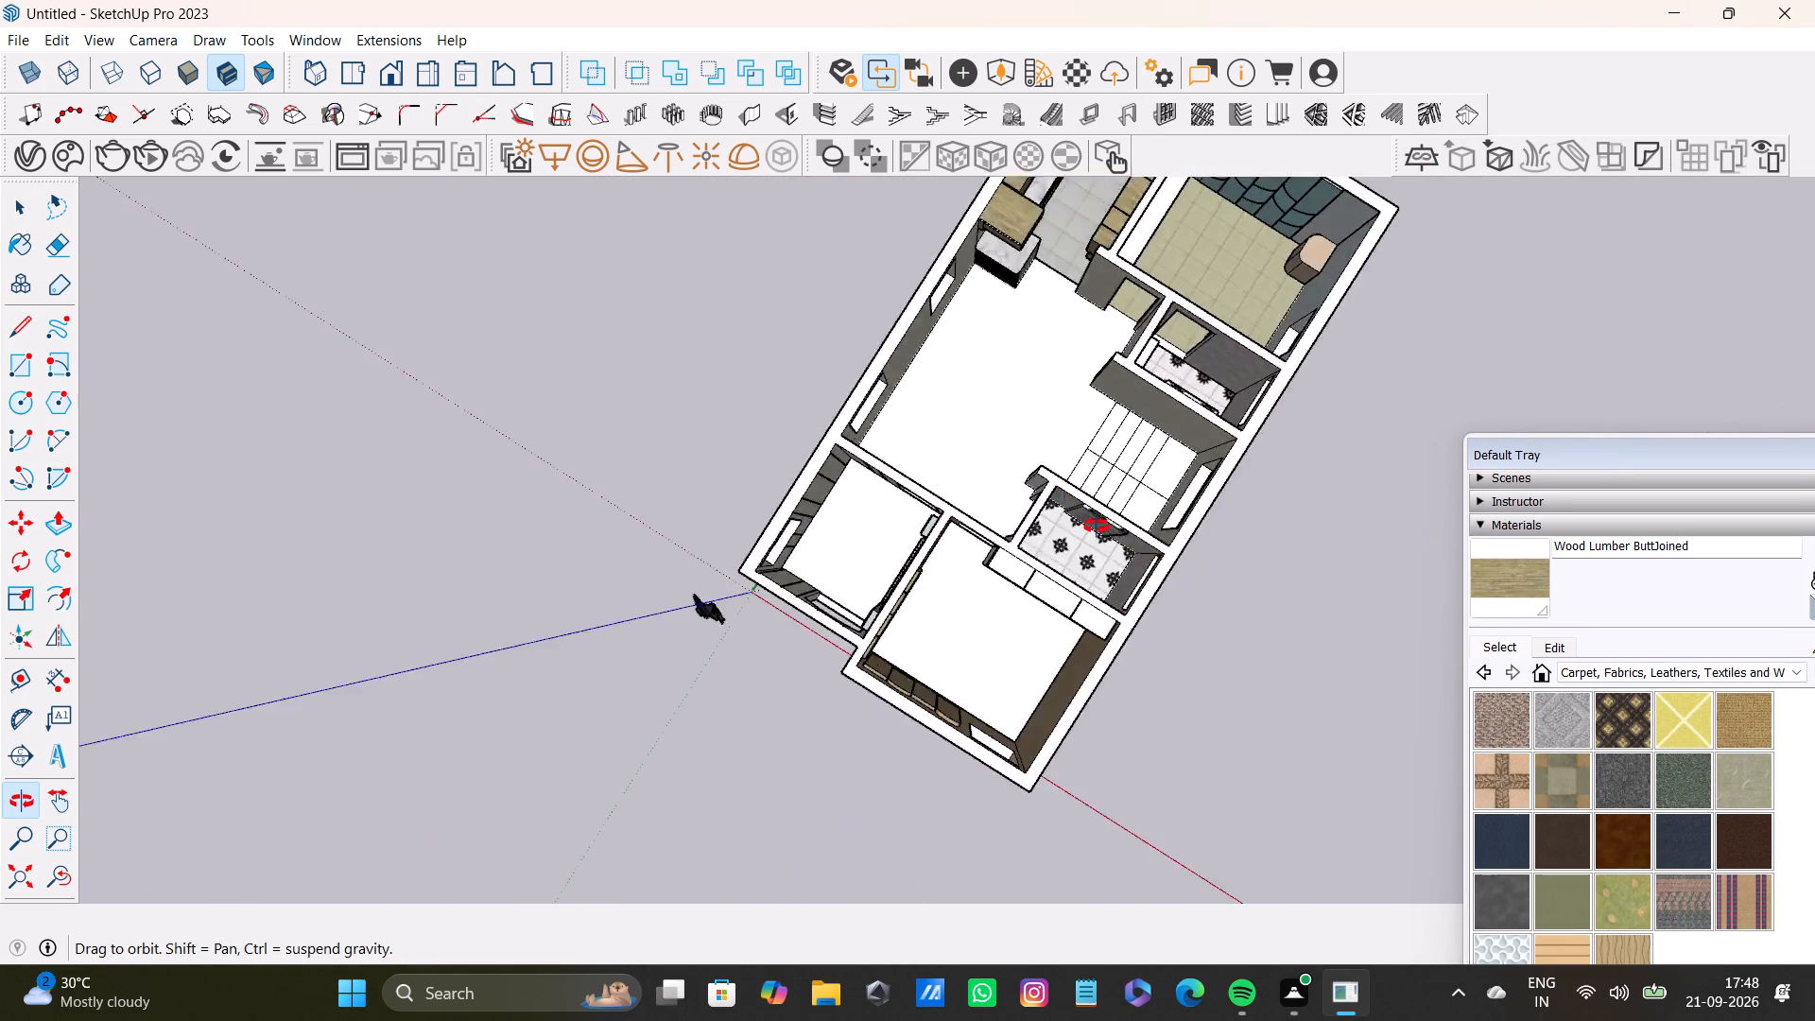
middle_click_drag(1097, 527, 838, 367)
scroll(984, 380, "up", 4)
middle_click_drag(1194, 408, 1484, 145)
scroll(821, 435, "up", 4)
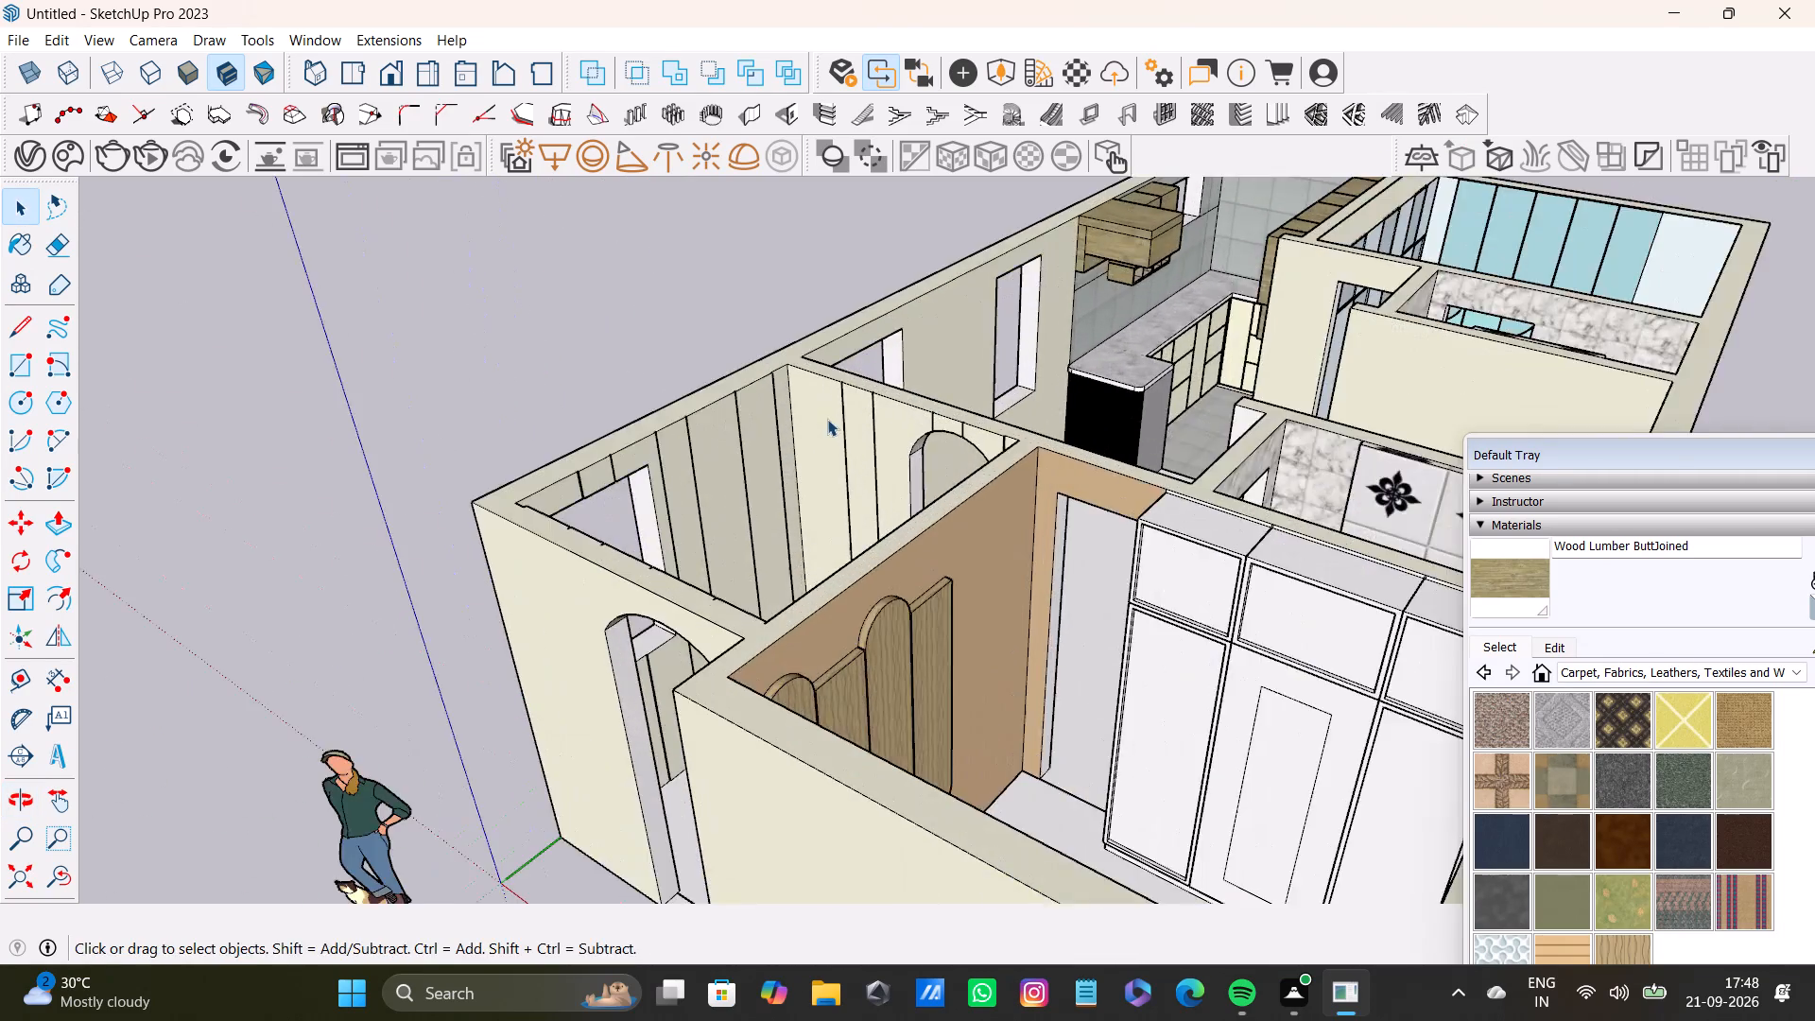
middle_click_drag(831, 419, 1501, 692)
scroll(1067, 506, "down", 6)
middle_click_drag(954, 486, 1475, 527)
scroll(787, 490, "up", 6)
middle_click_drag(630, 423, 554, 303)
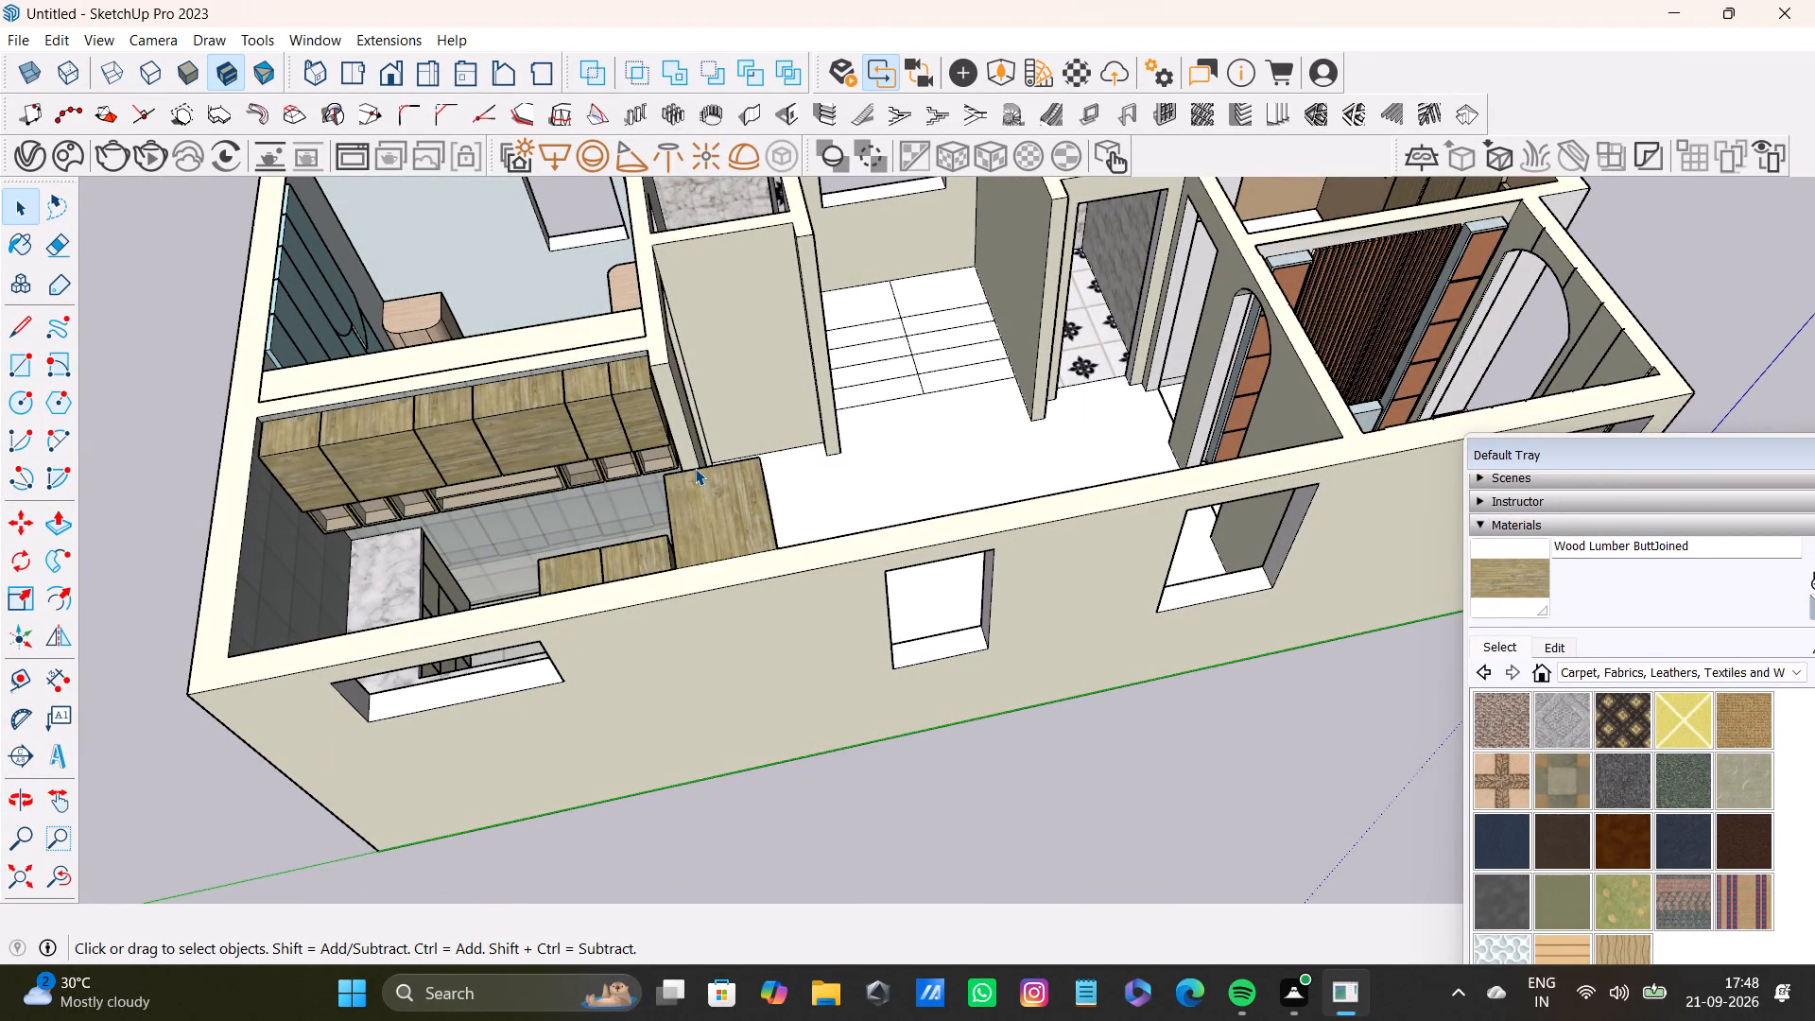
Examine the slatted wood feature wall and its side panels in the room with the arched openings.
scroll(1309, 284, "up", 8)
middle_click_drag(1331, 335, 1266, 292)
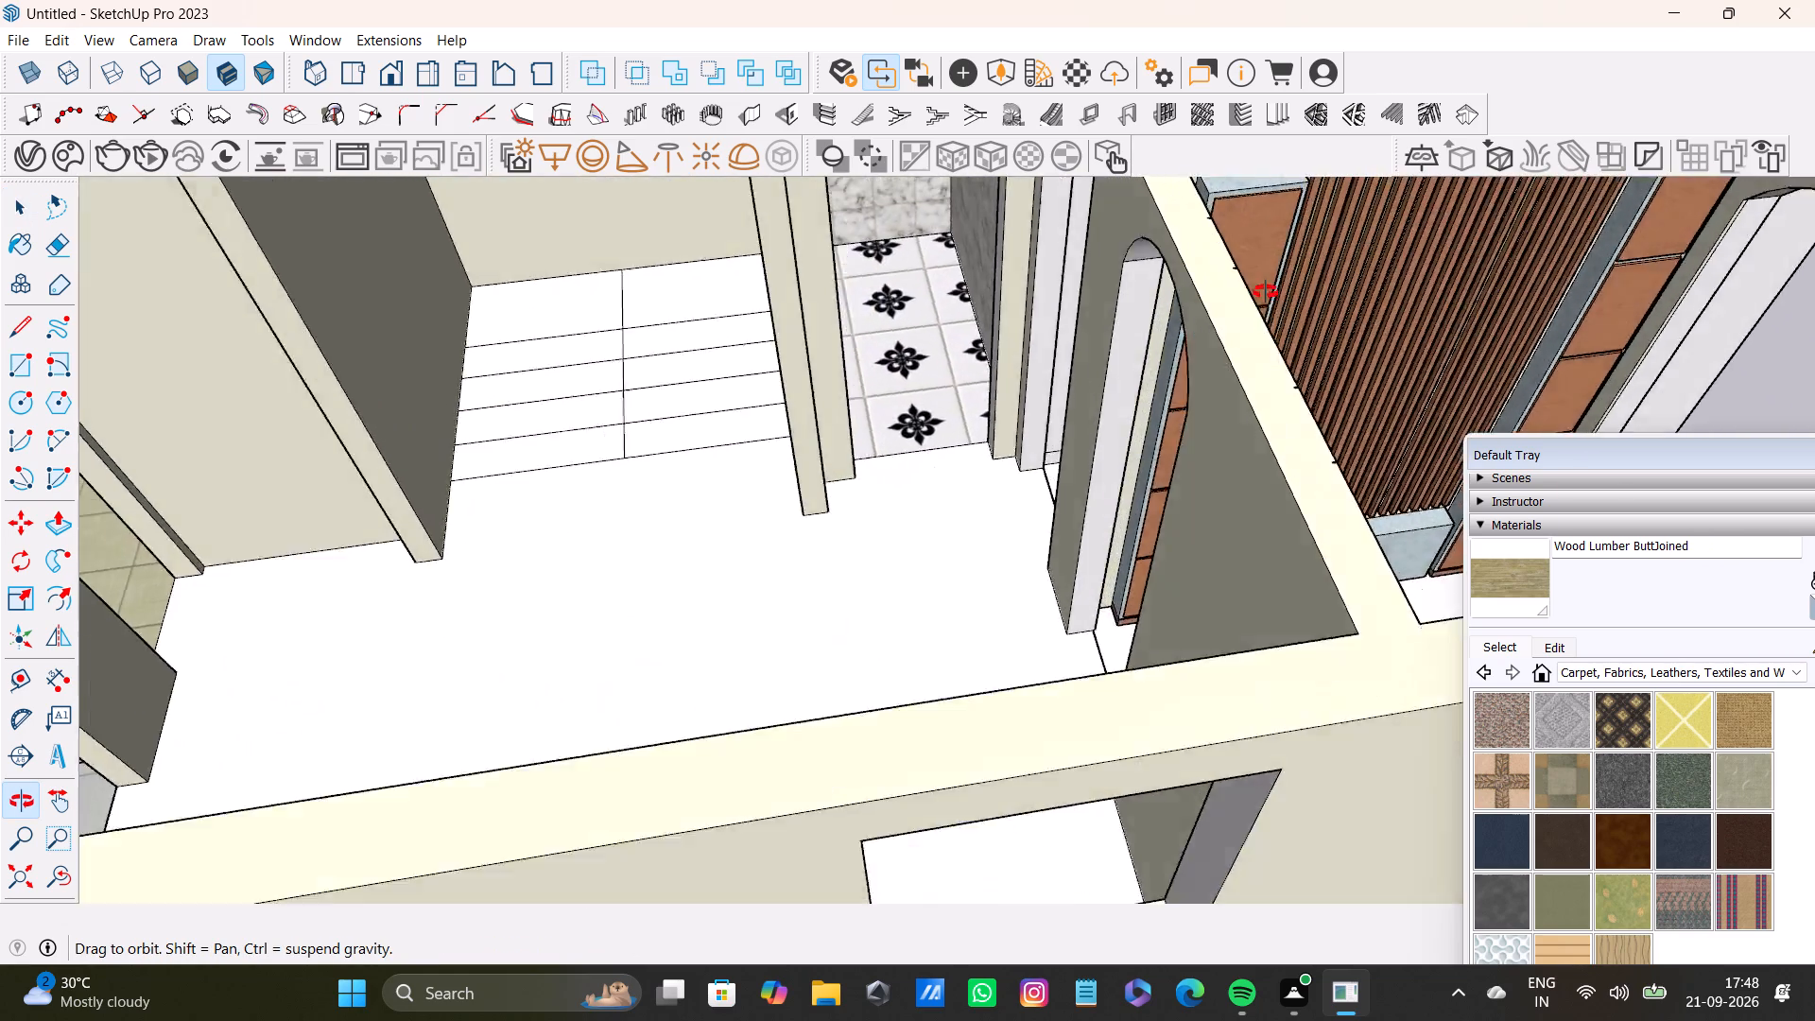
middle_click_drag(1266, 292, 782, 236)
scroll(1177, 363, "up", 5)
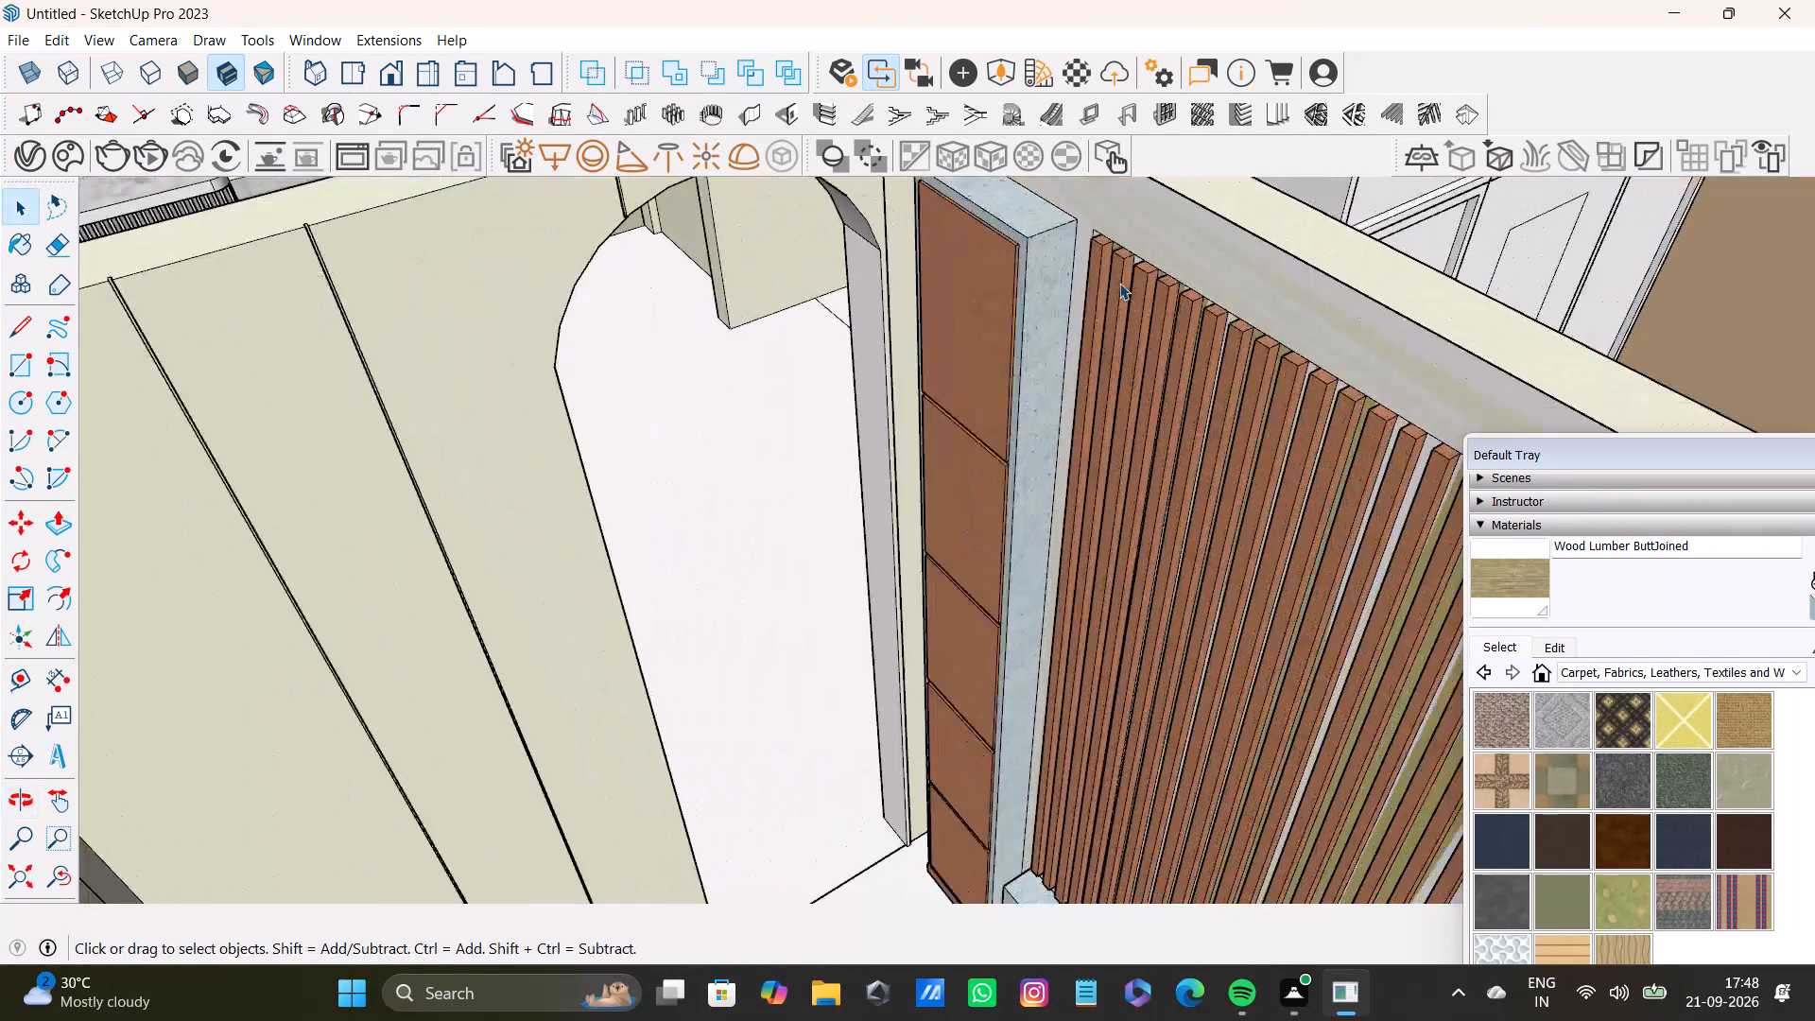
middle_click_drag(1119, 283, 1333, 360)
scroll(1100, 386, "down", 7)
middle_click_drag(1088, 402, 1207, 345)
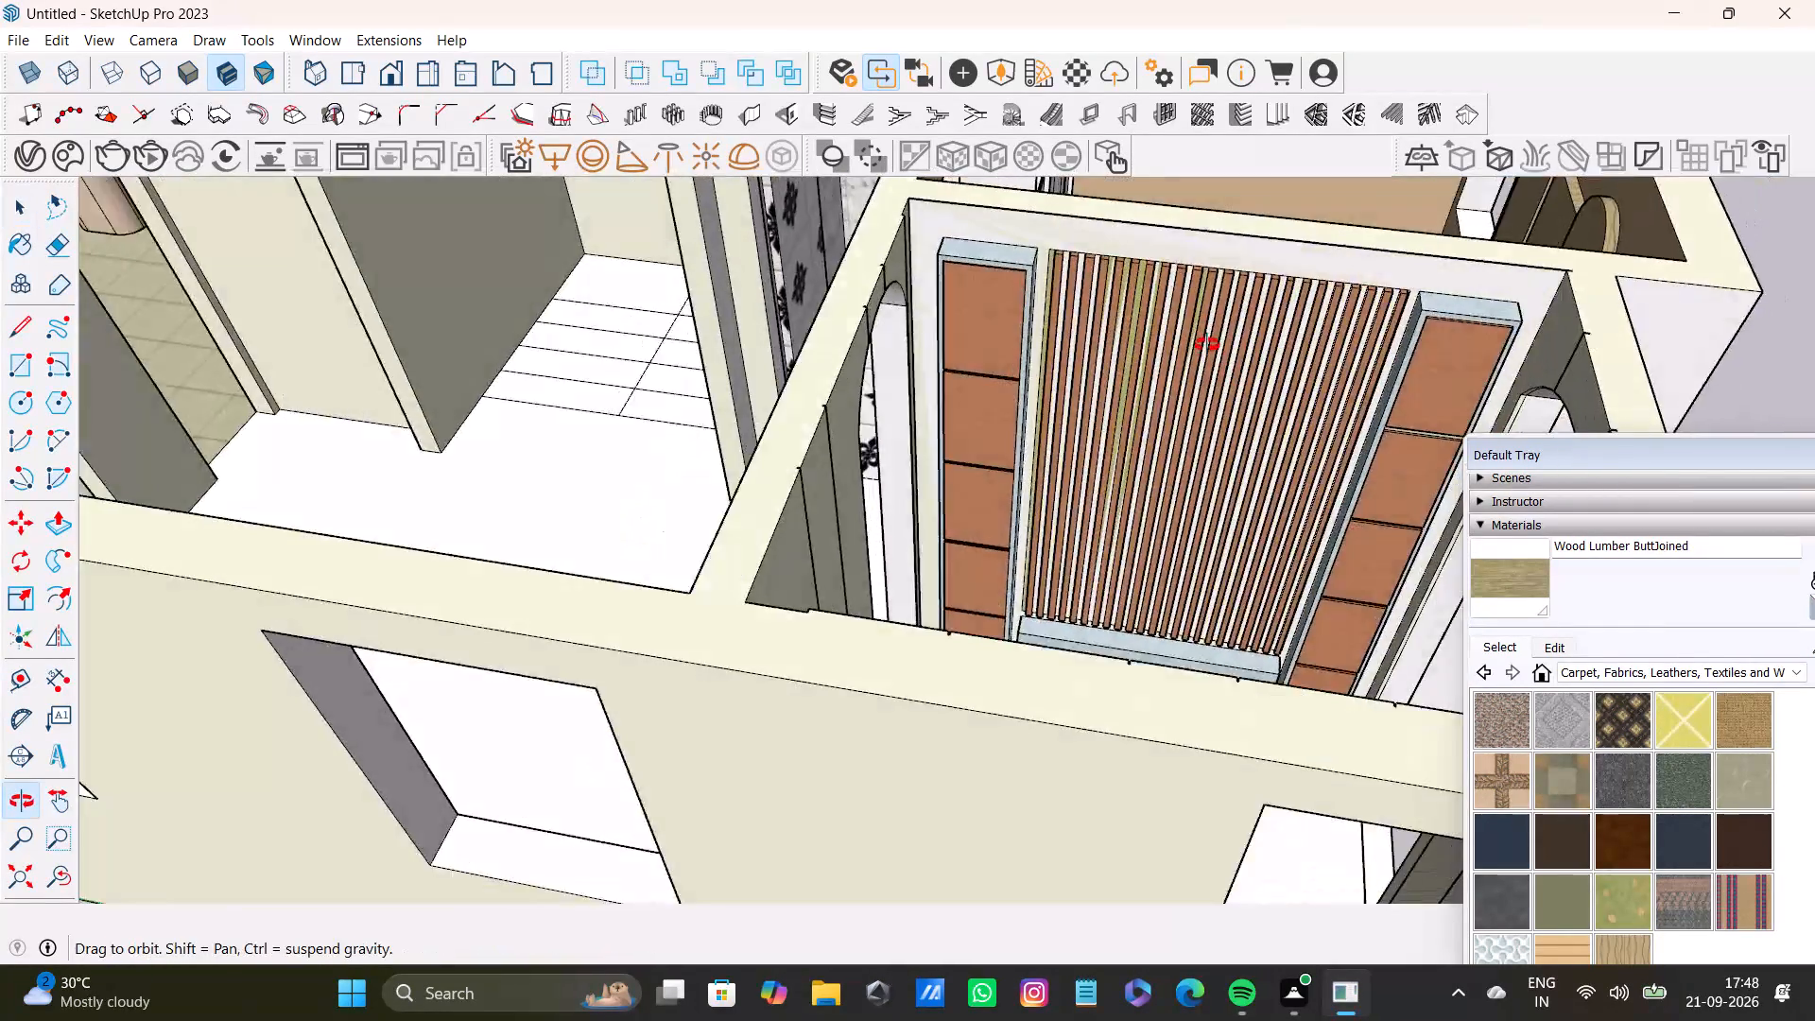
middle_click_drag(1207, 345, 955, 334)
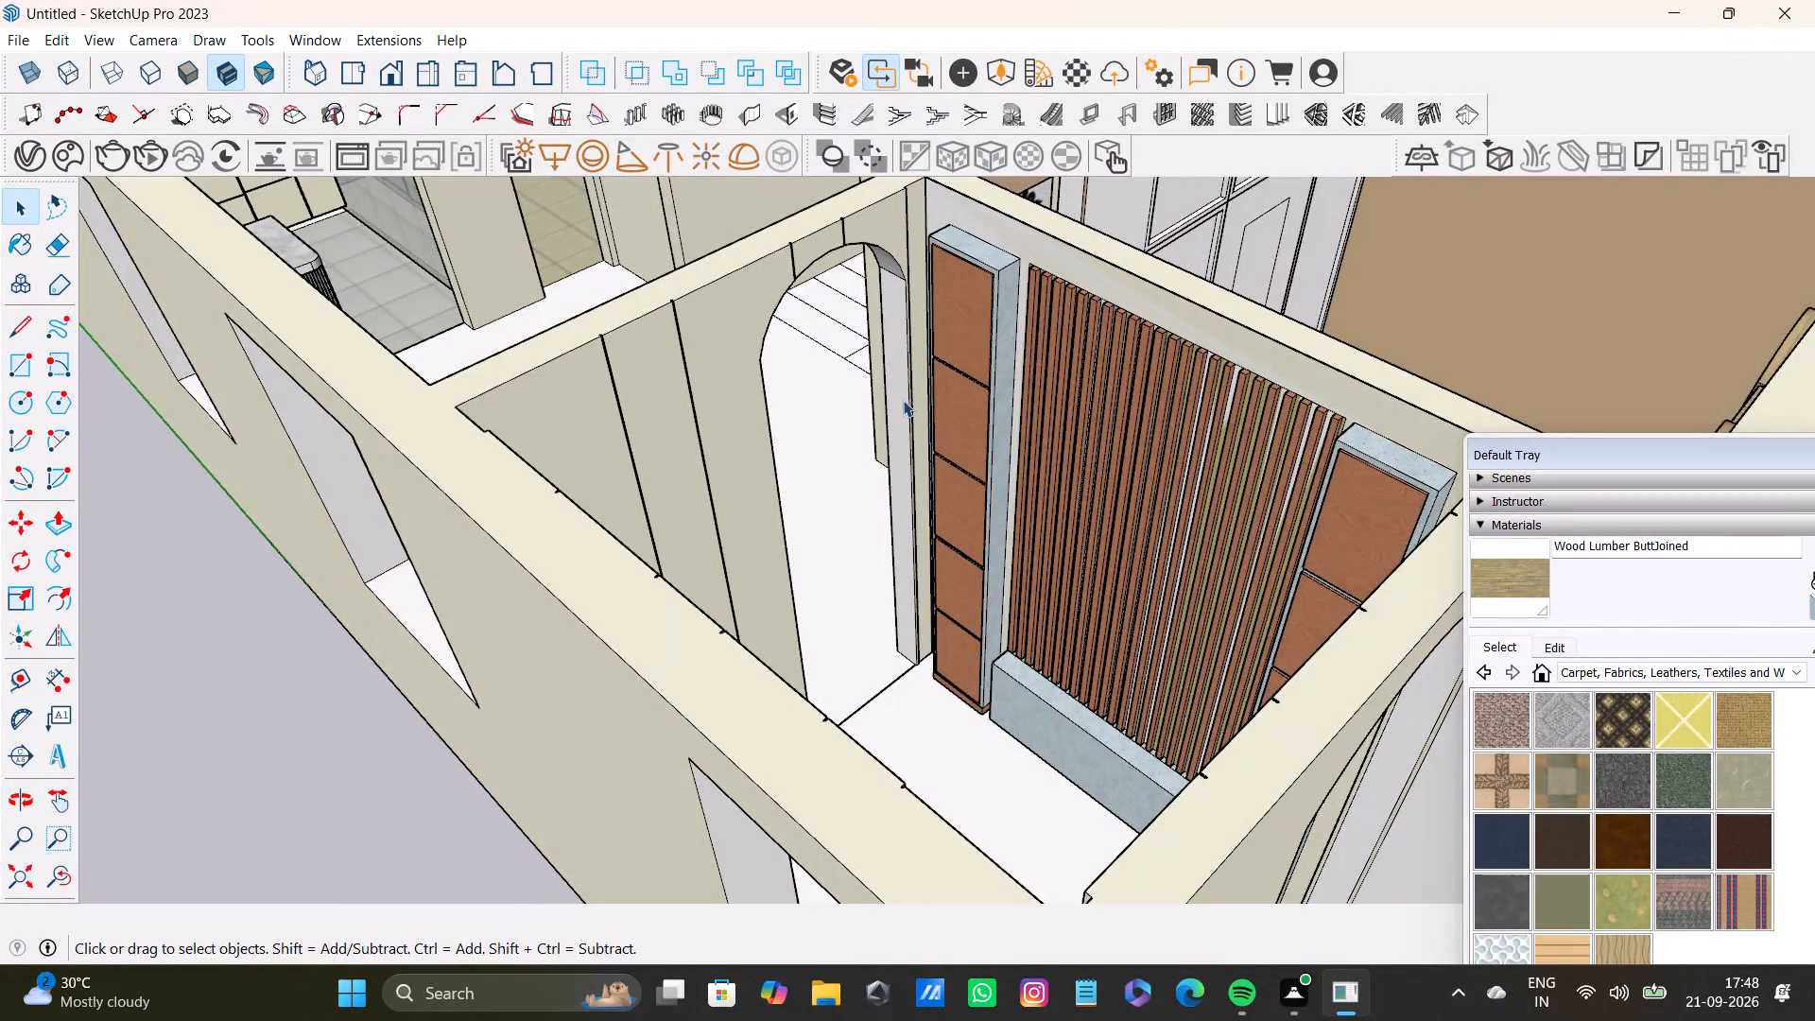
middle_click_drag(903, 400, 1140, 497)
scroll(1115, 209, "up", 7)
scroll(1028, 371, "down", 7)
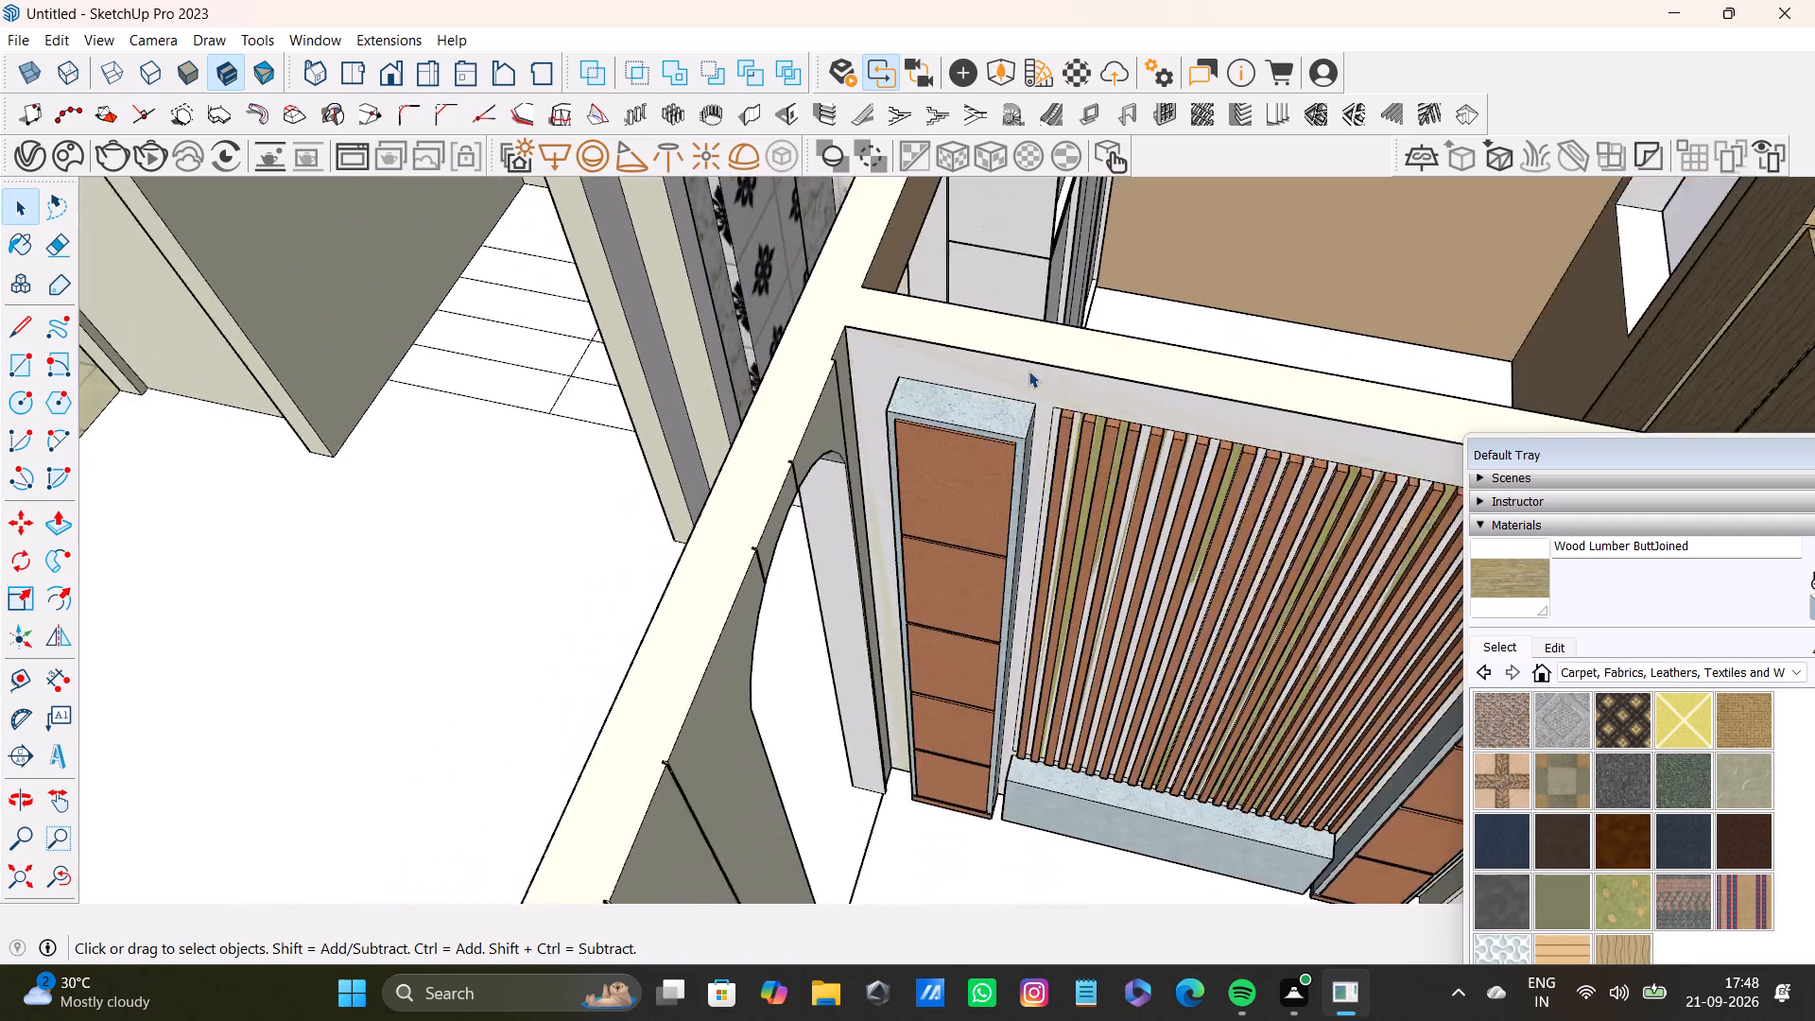
scroll(1028, 371, "down", 1)
middle_click_drag(1064, 431, 1225, 372)
scroll(1225, 372, "down", 8)
scroll(1254, 373, "up", 1)
middle_click_drag(1254, 367, 481, 153)
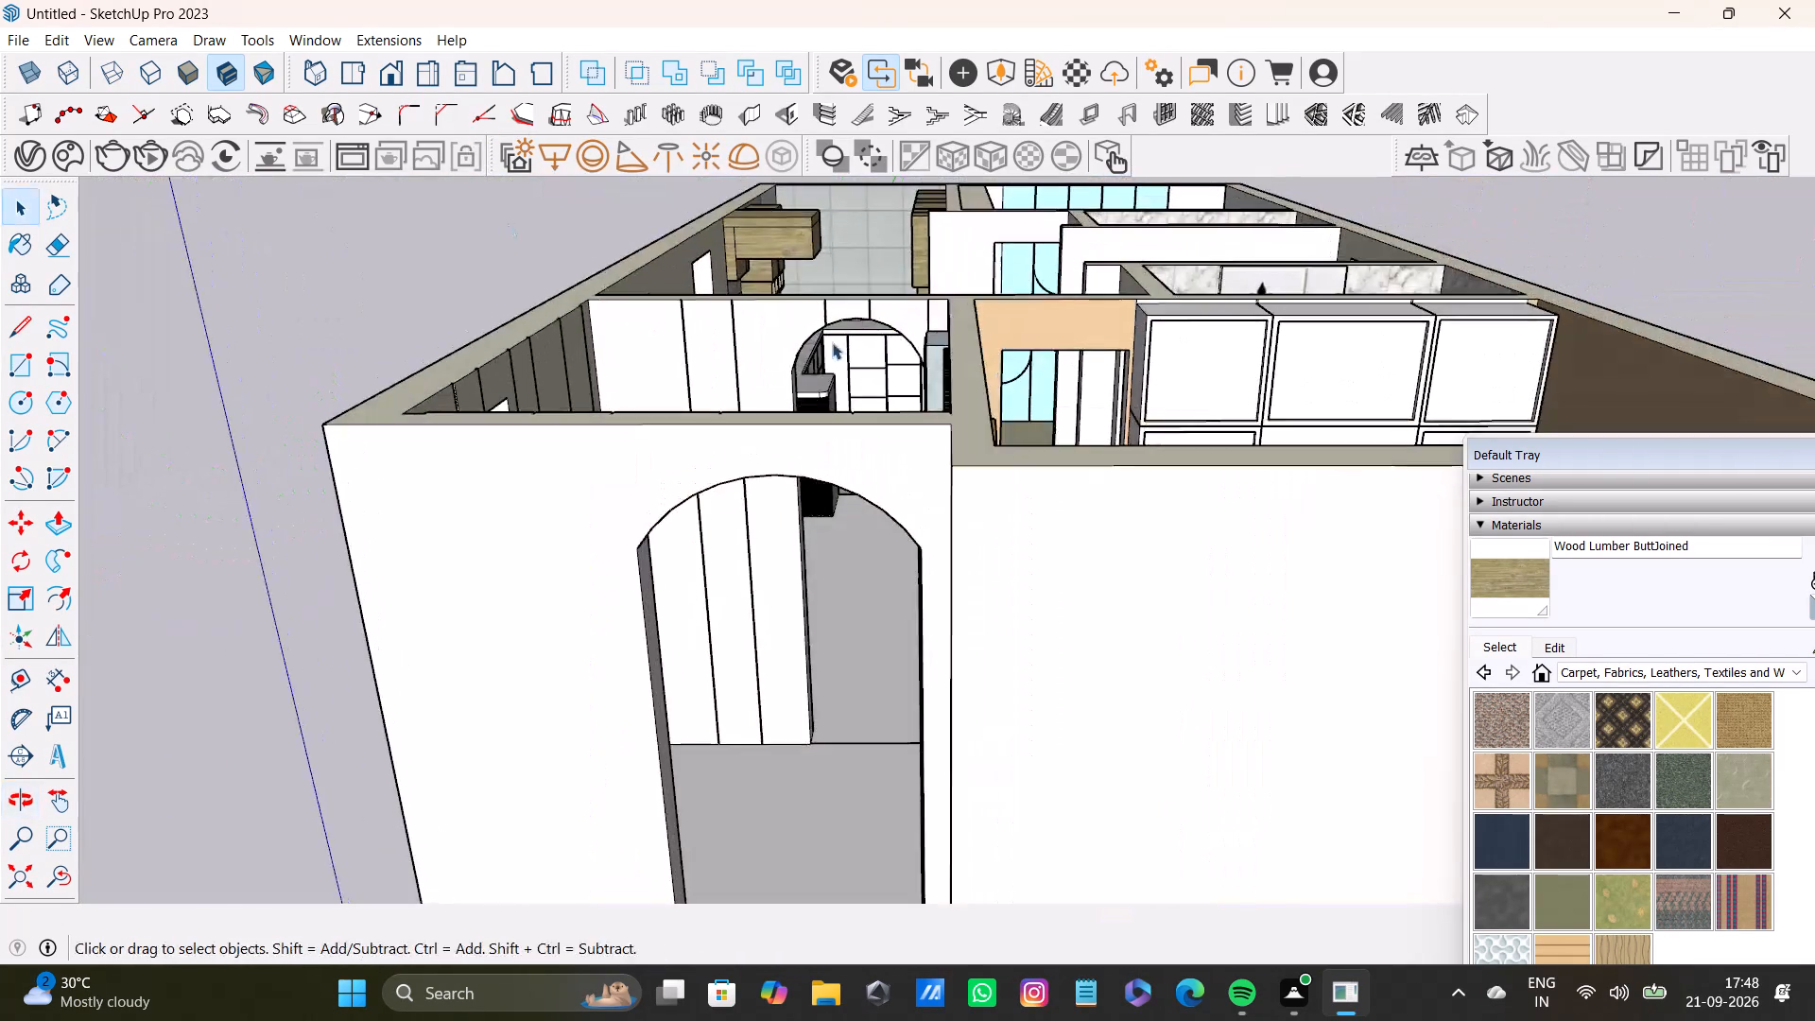
Examine the whole house layout and the unfinished white floor and plain walls of the central hall.
middle_click_drag(833, 335, 1385, 805)
scroll(909, 468, "down", 8)
middle_click_drag(1041, 601, 1292, 378)
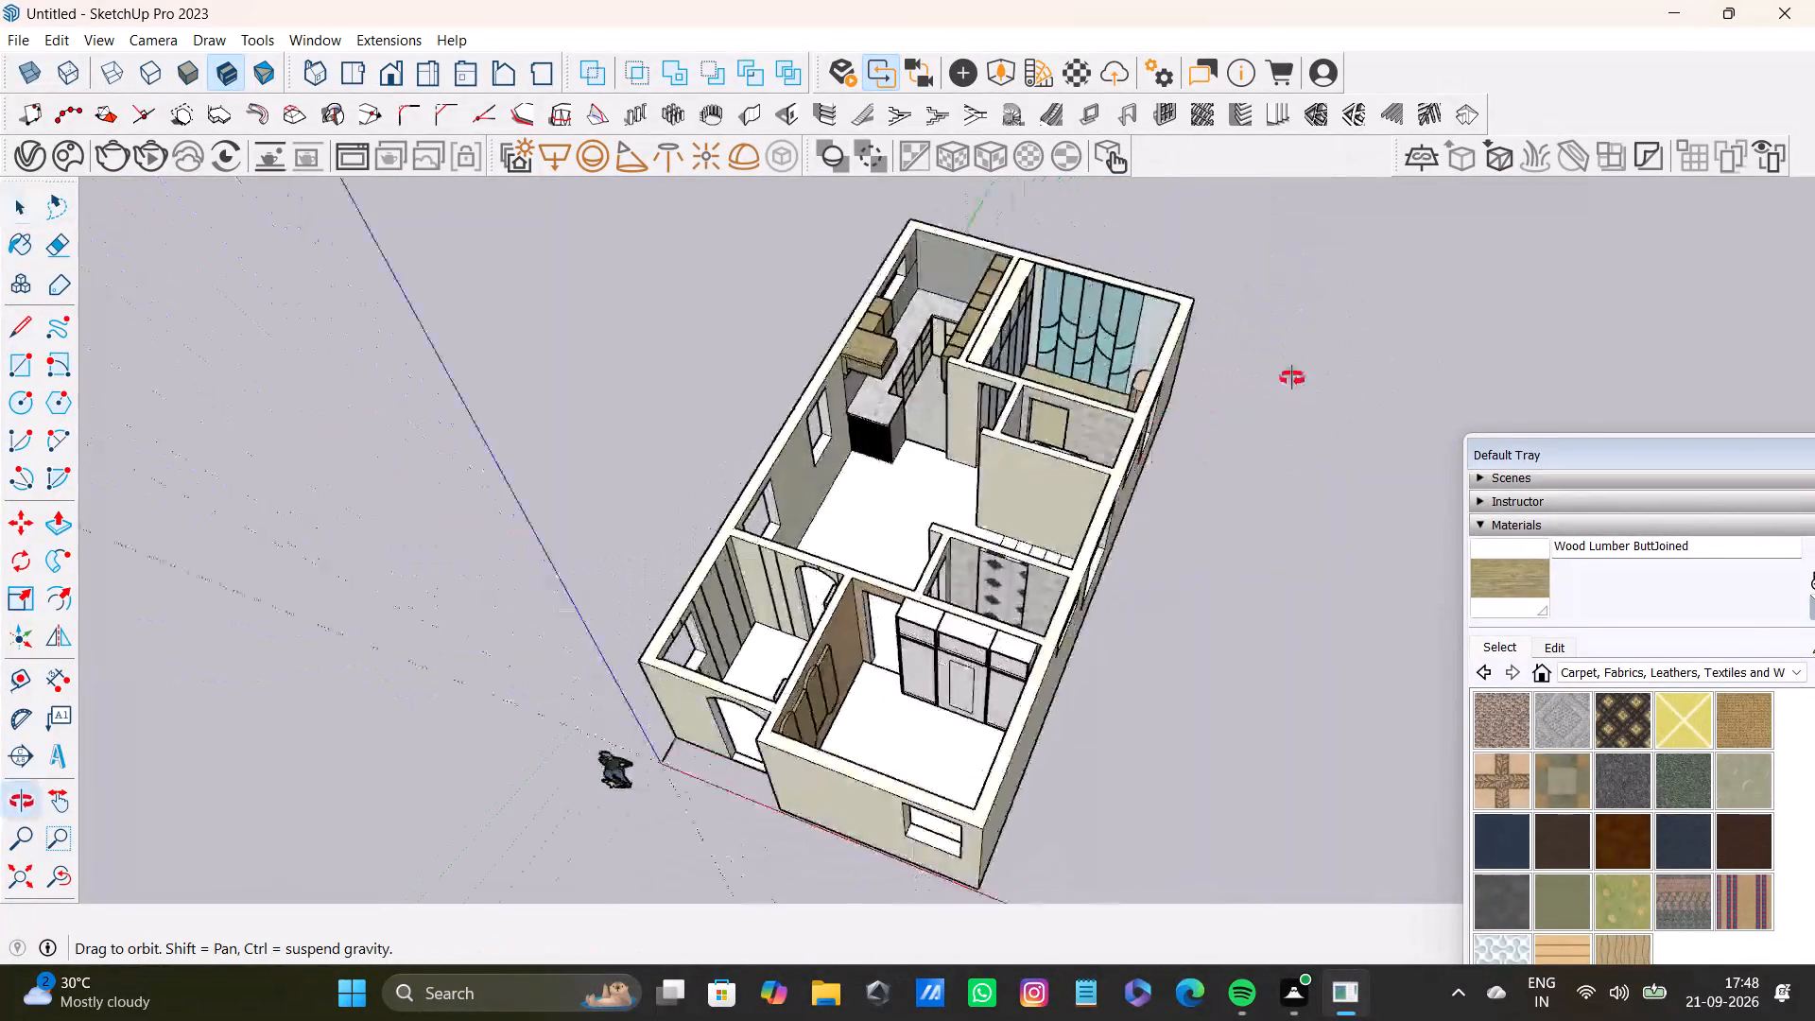
middle_click_drag(1292, 378, 1477, 282)
middle_click_drag(718, 525, 1541, 495)
middle_click_drag(752, 565, 1357, 493)
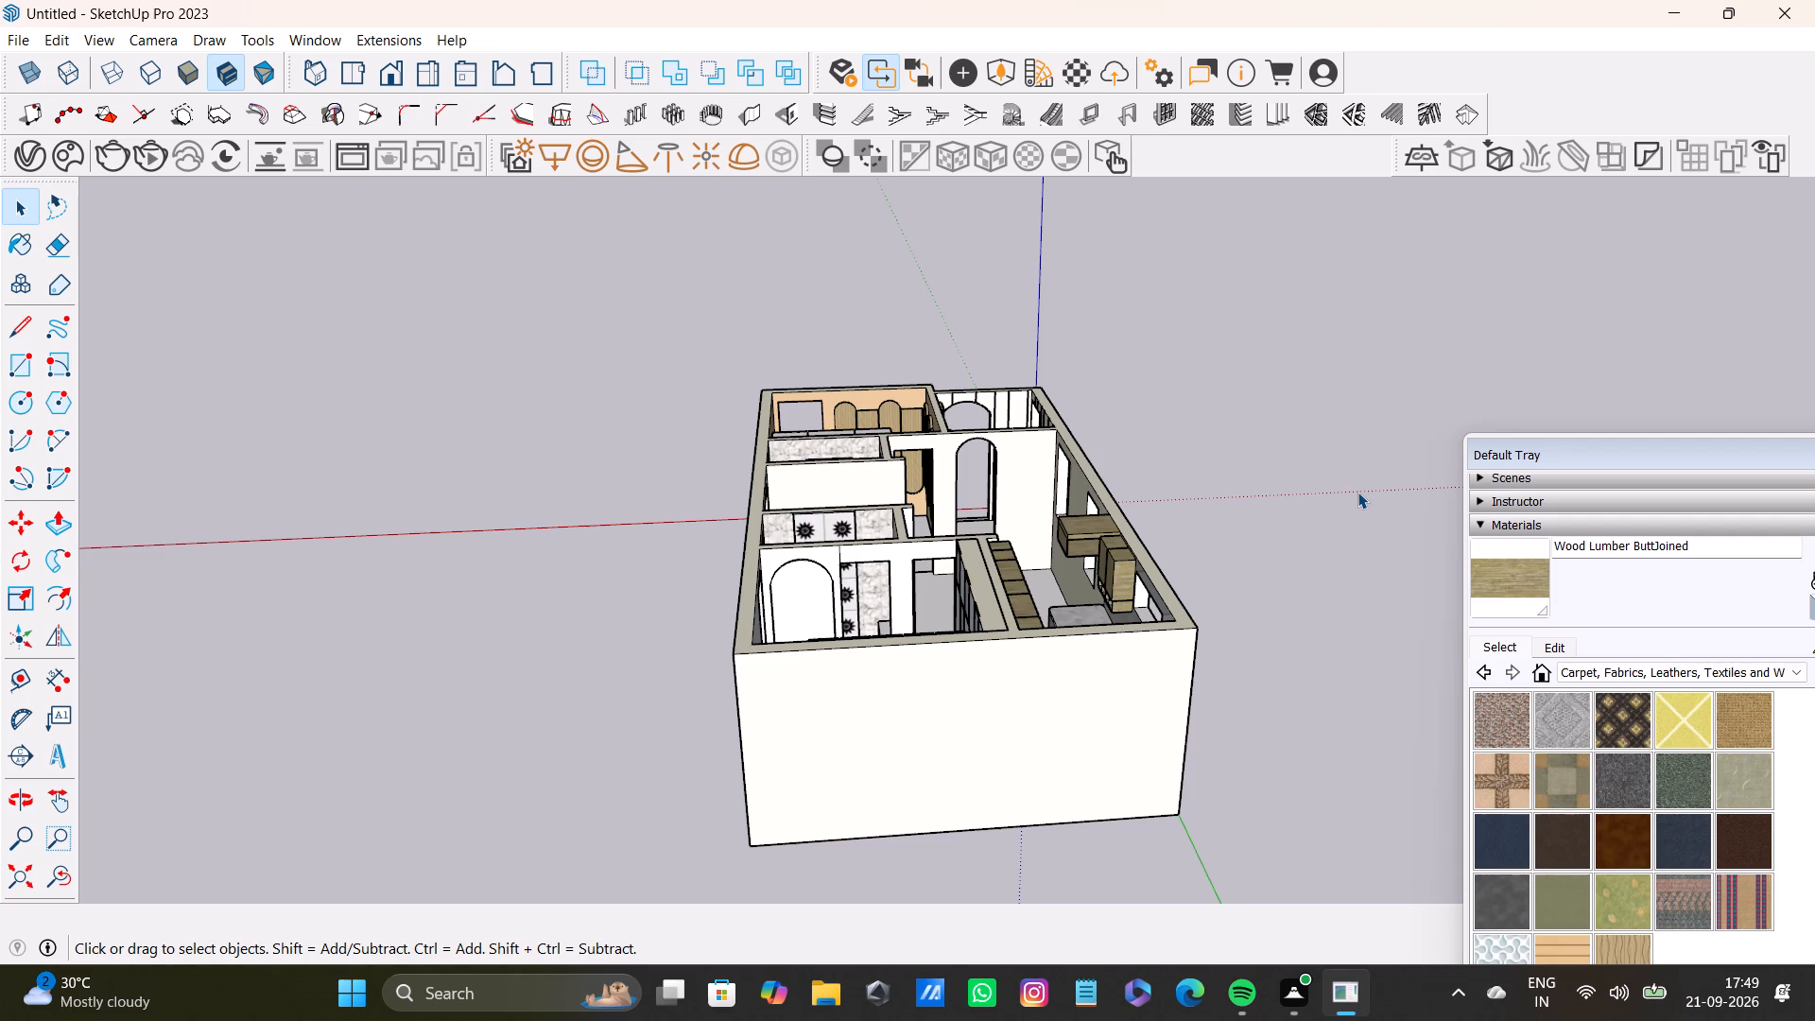
scroll(819, 524, "up", 5)
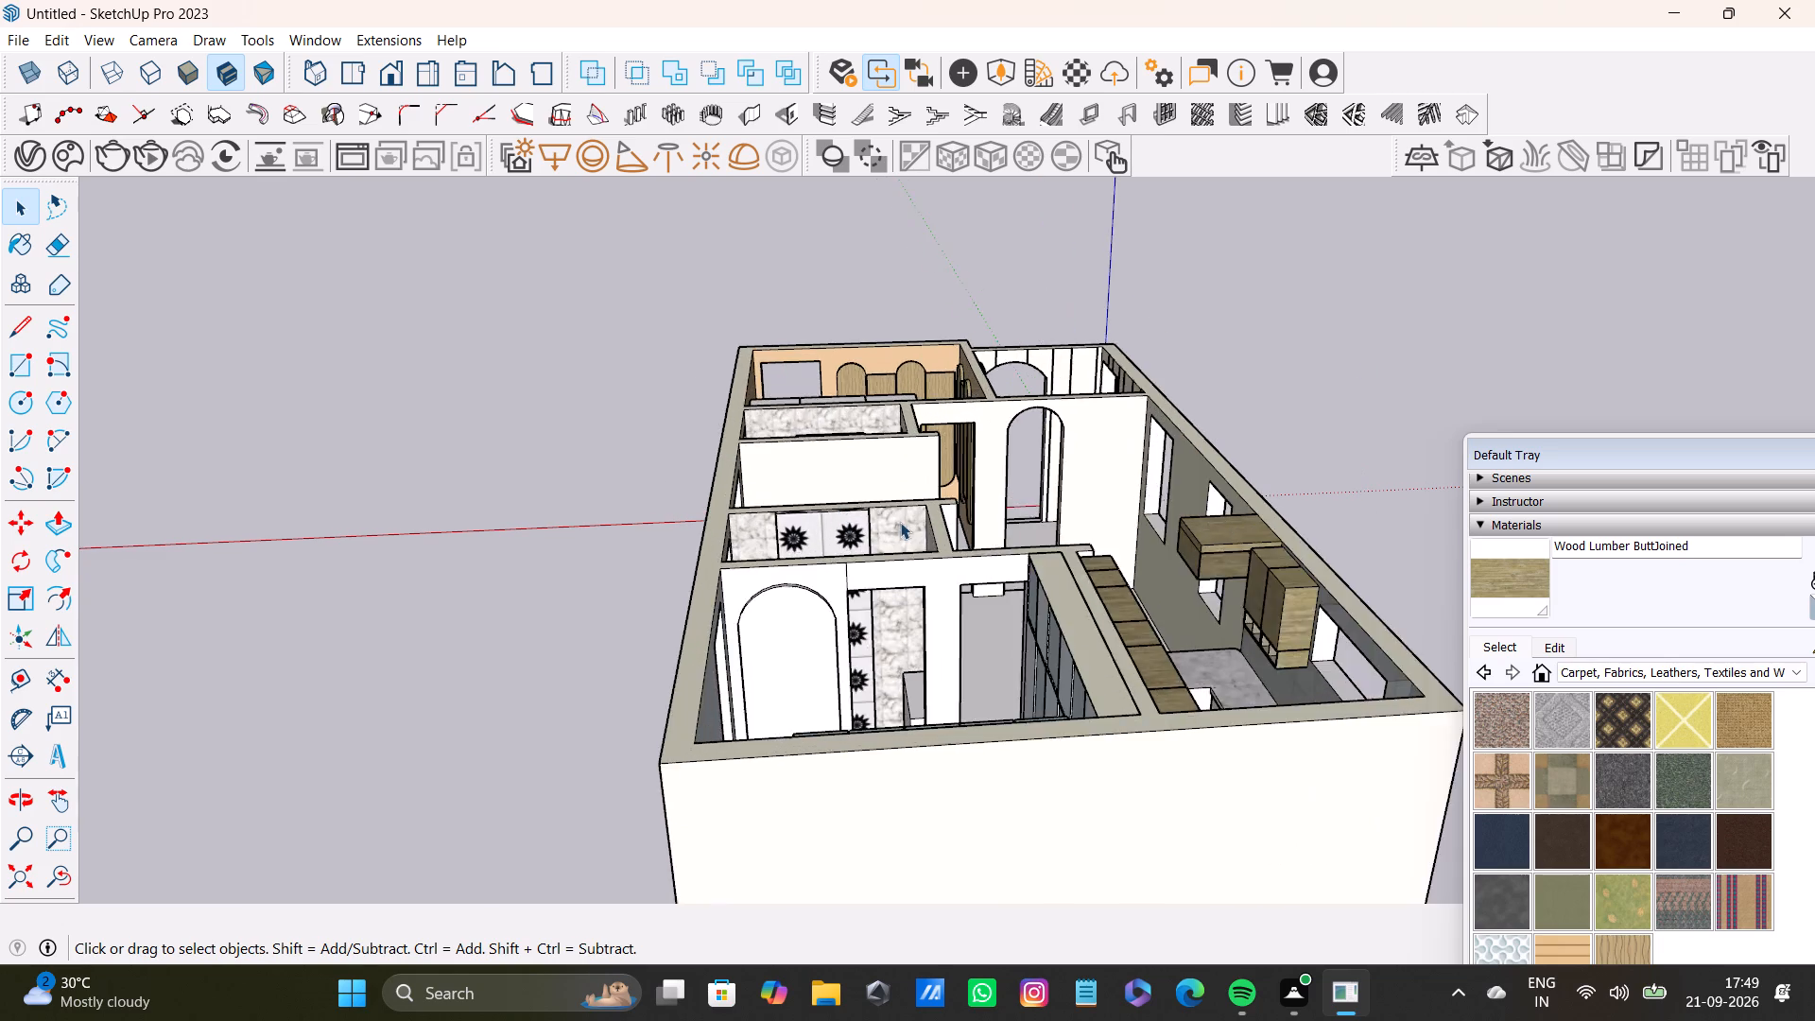
scroll(900, 522, "up", 6)
middle_click_drag(1012, 485, 769, 684)
scroll(769, 643, "down", 8)
middle_click_drag(806, 670, 1137, 694)
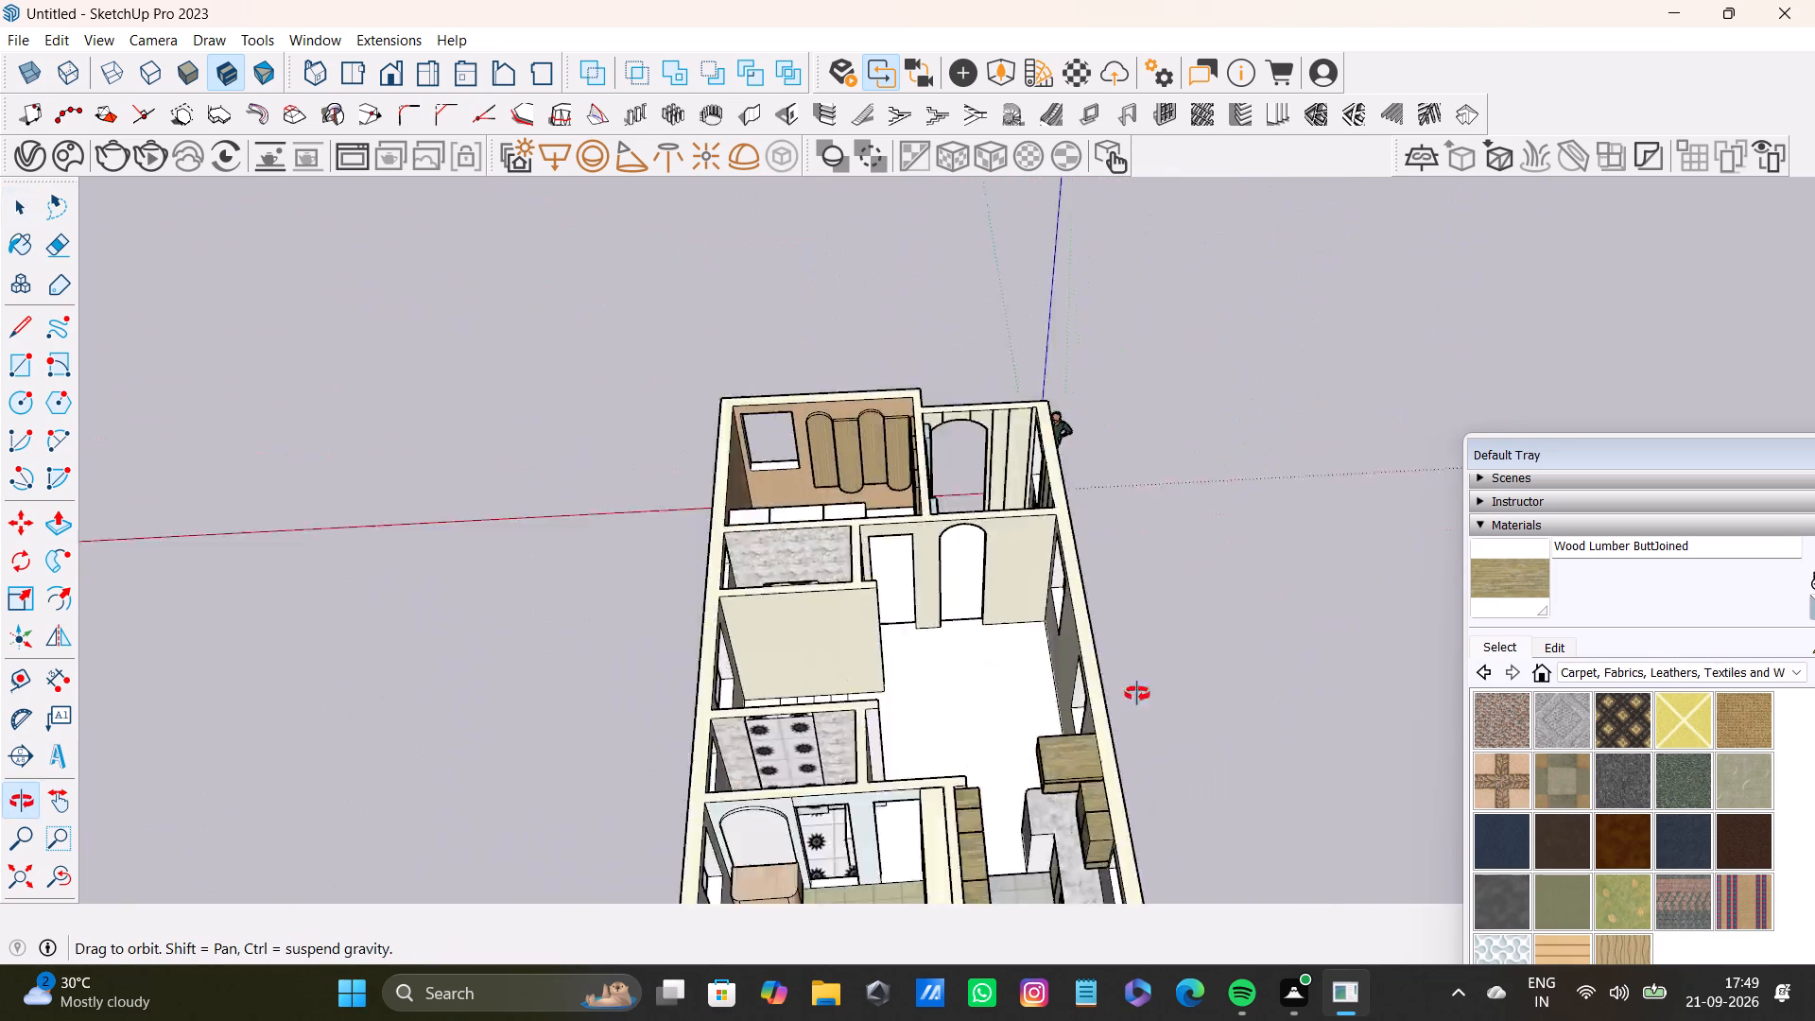
middle_click_drag(1137, 694, 1196, 707)
scroll(998, 631, "up", 7)
middle_click_drag(1038, 585, 774, 693)
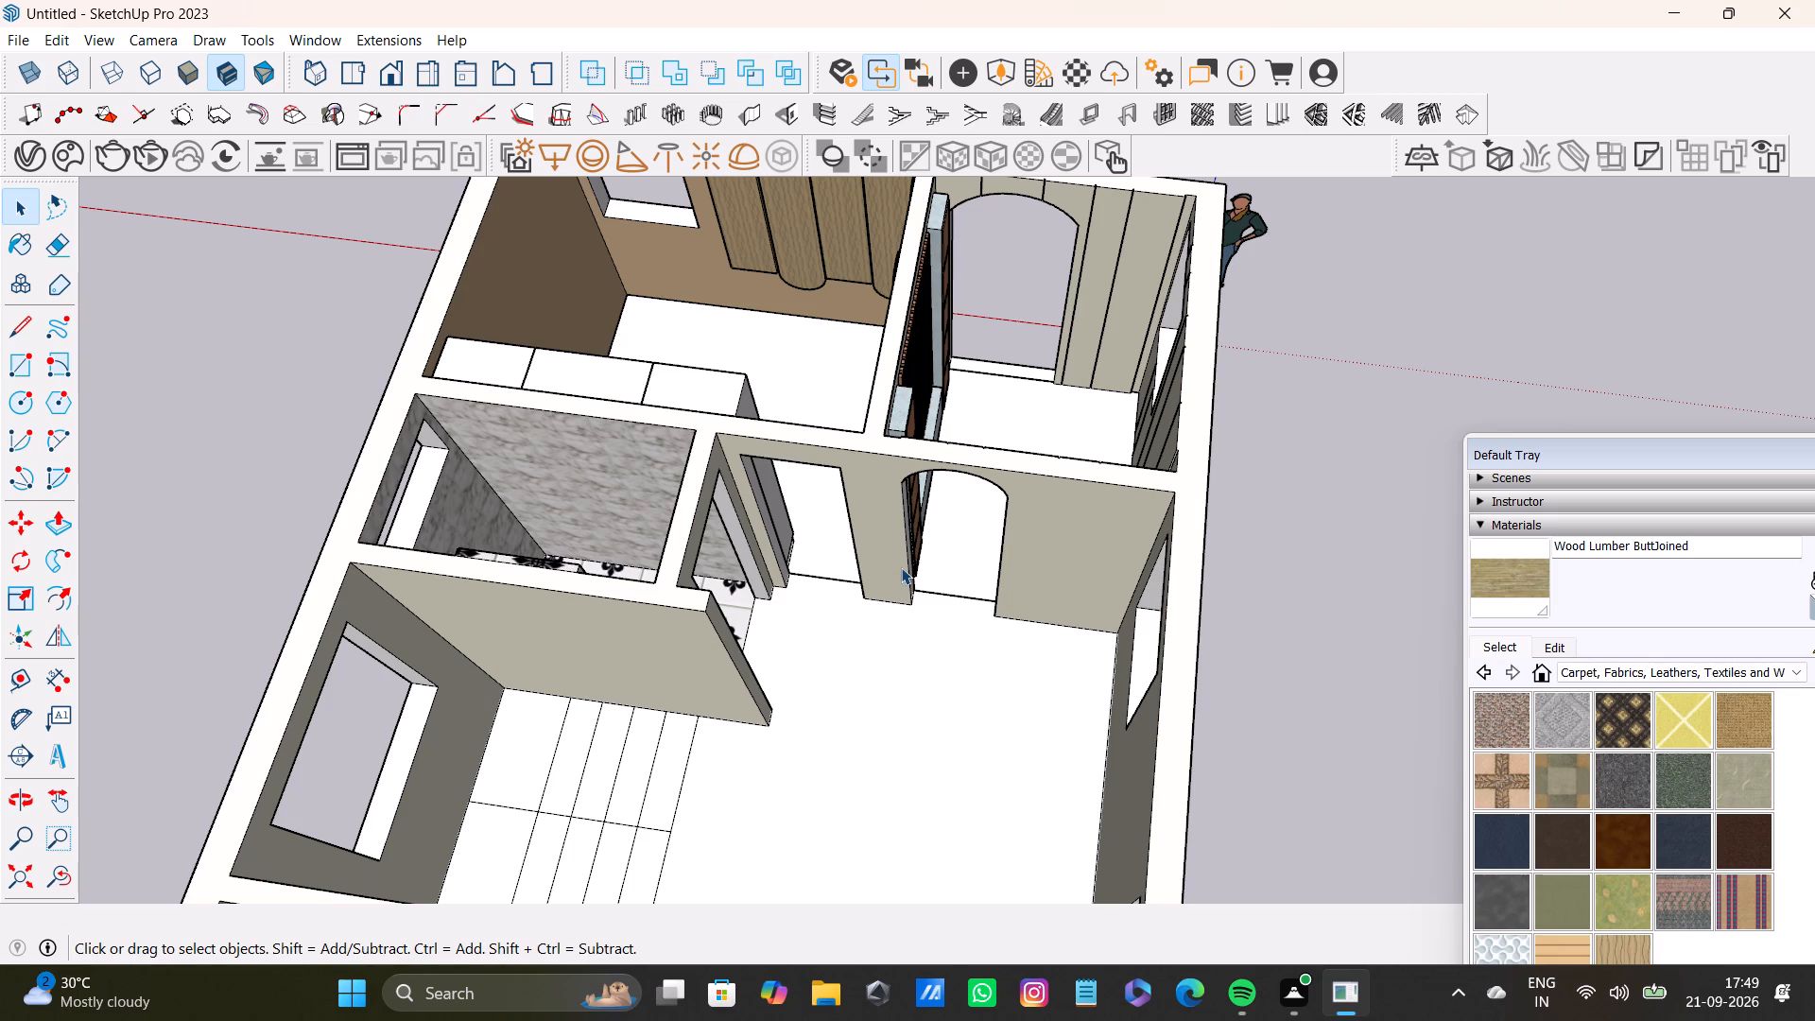
scroll(780, 587, "down", 6)
middle_click_drag(767, 614, 1207, 483)
scroll(1244, 580, "down", 4)
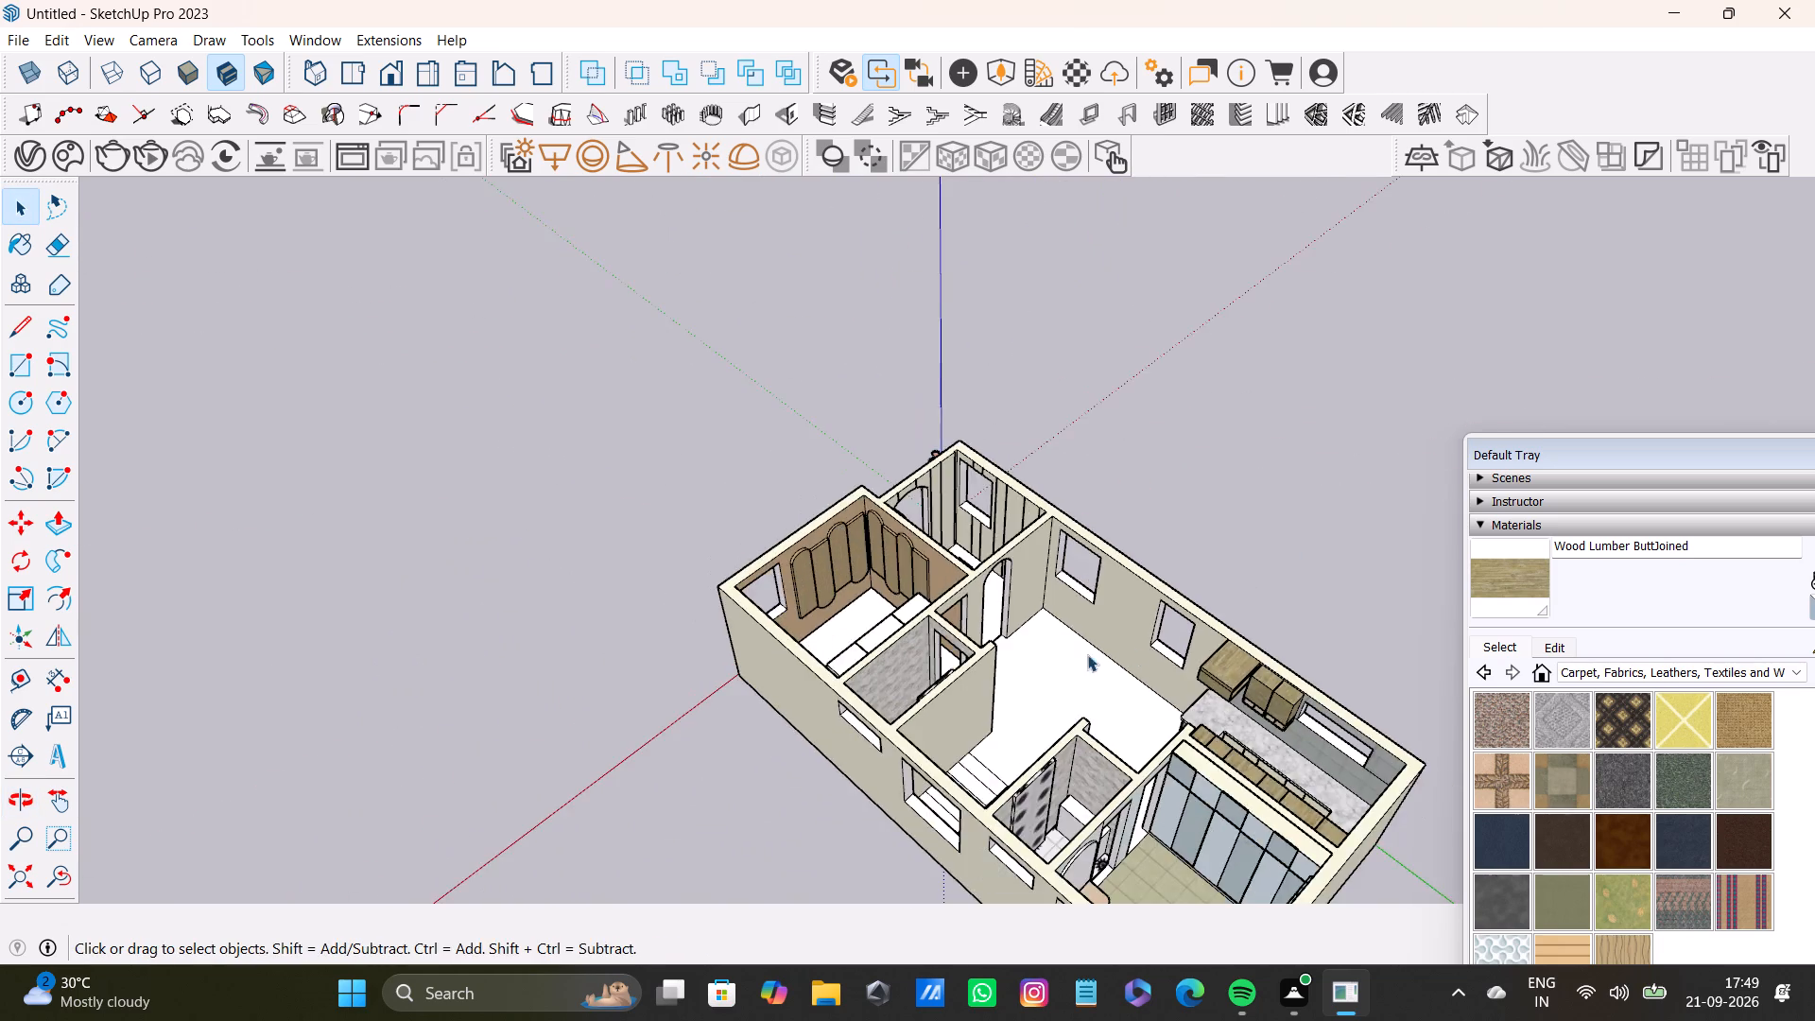
Examine the raised wood panels on both walls of the tan-walled room and the adjoining arched room.
middle_click_drag(1068, 643, 1530, 591)
scroll(907, 657, "up", 7)
middle_click_drag(936, 564, 573, 644)
scroll(620, 536, "up", 3)
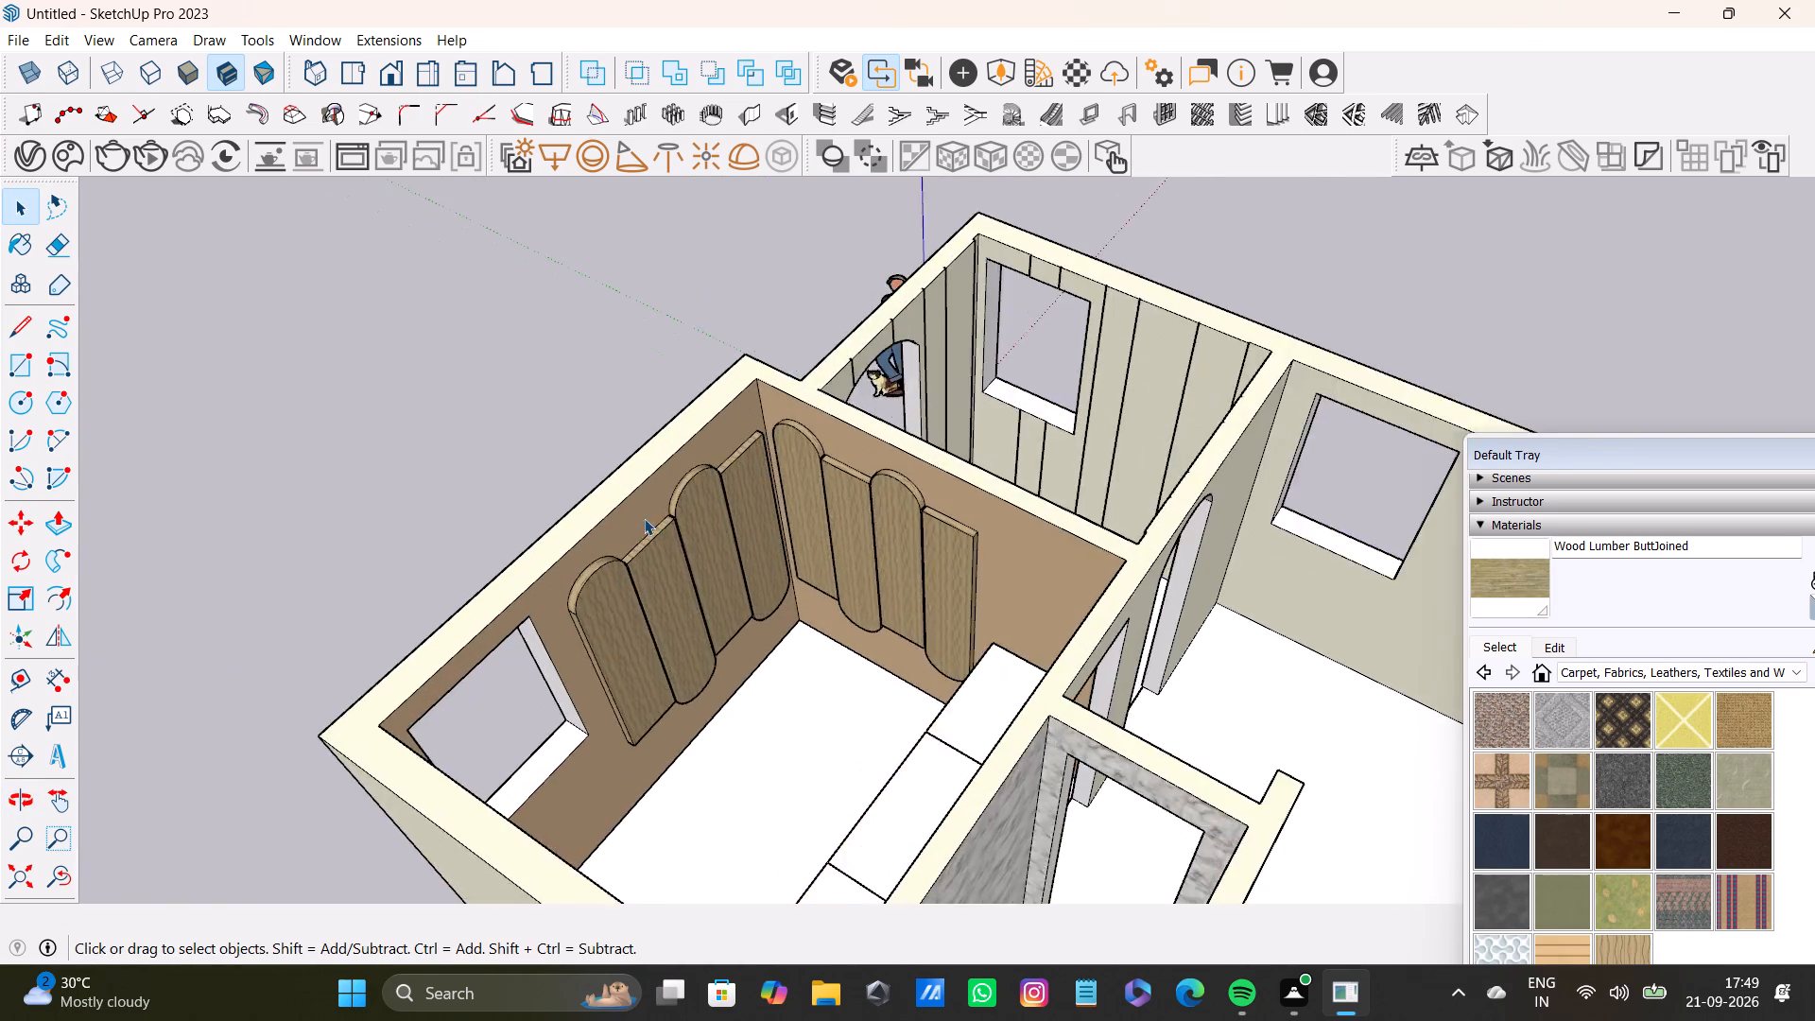
scroll(644, 518, "up", 5)
middle_click_drag(855, 509, 920, 422)
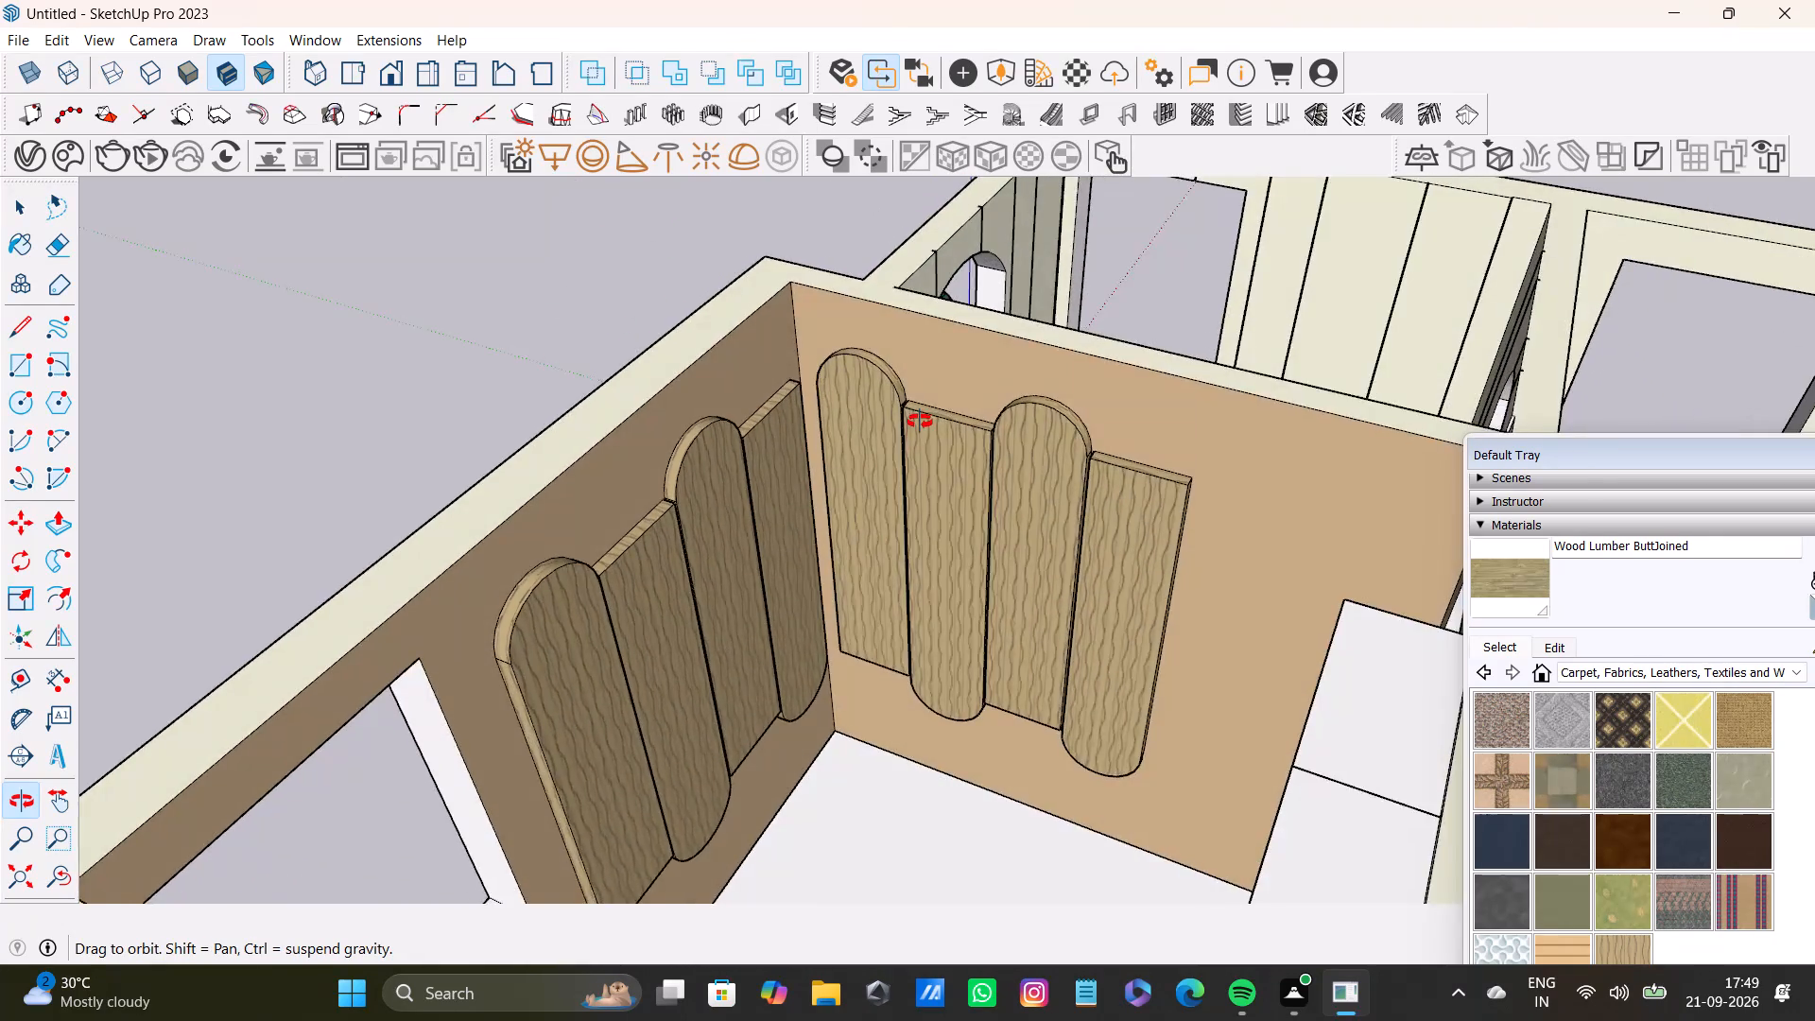
middle_click_drag(920, 422, 339, 528)
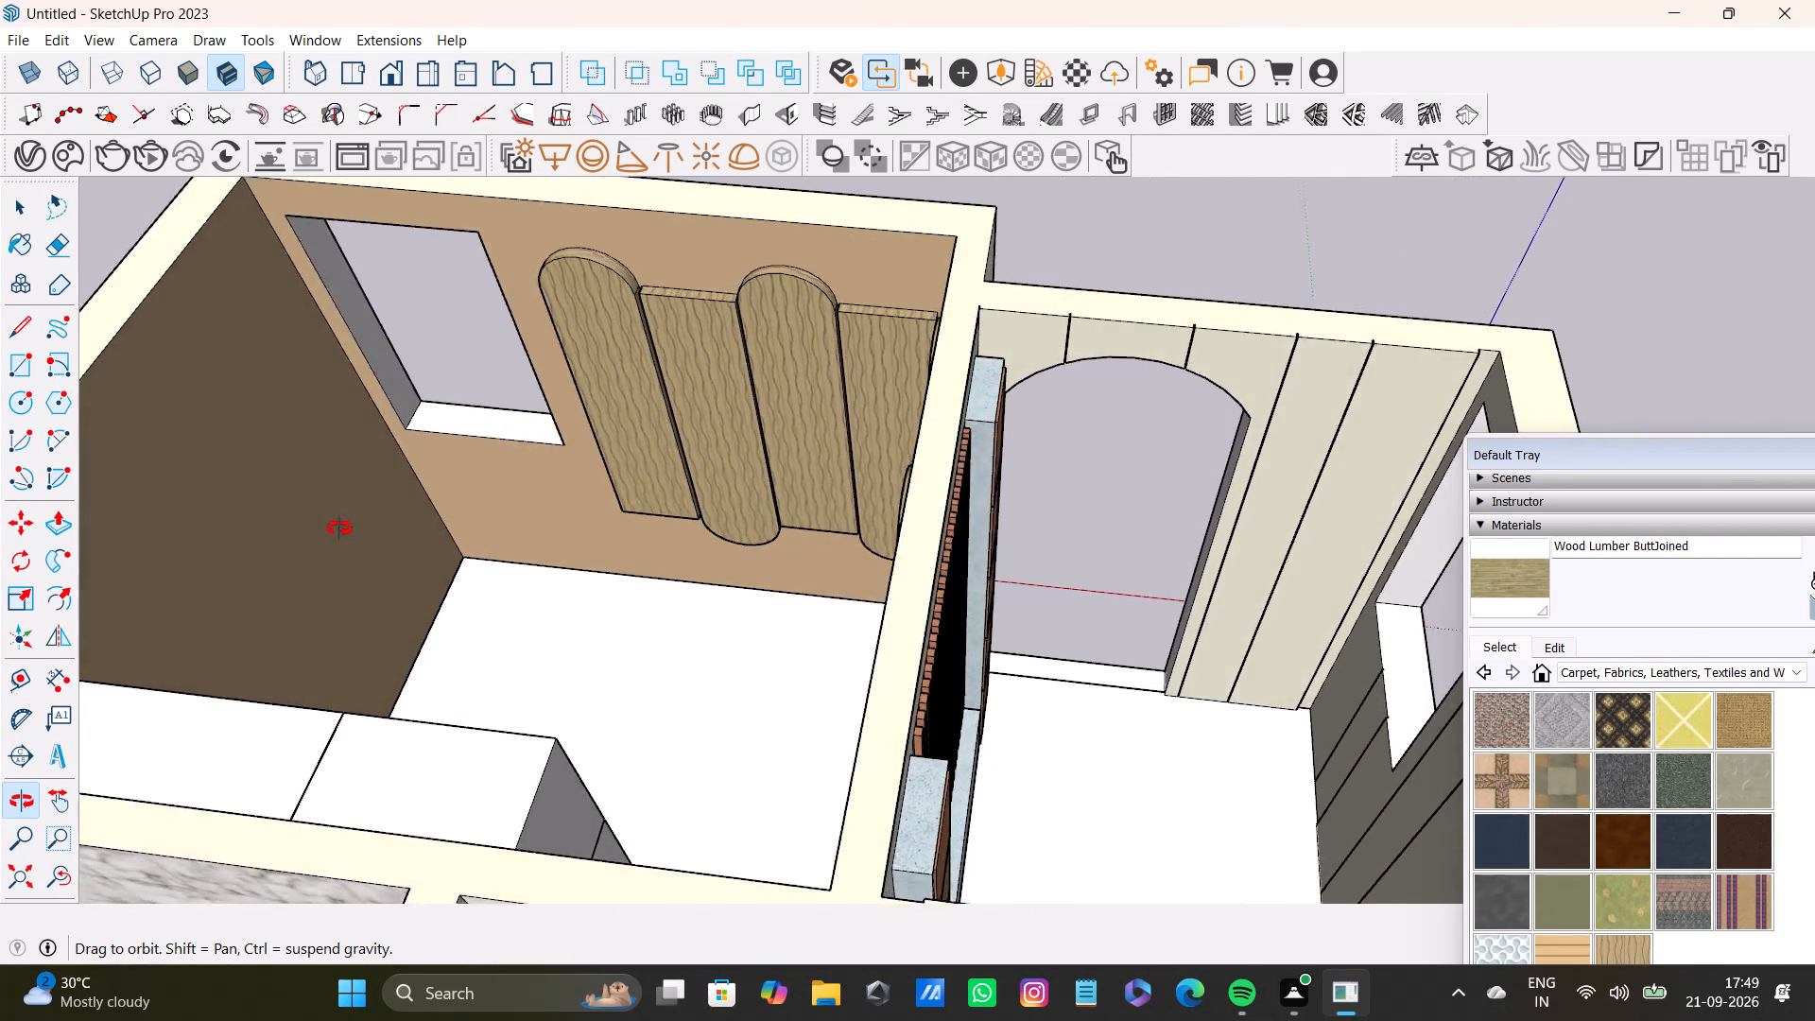
middle_click_drag(339, 528, 1076, 439)
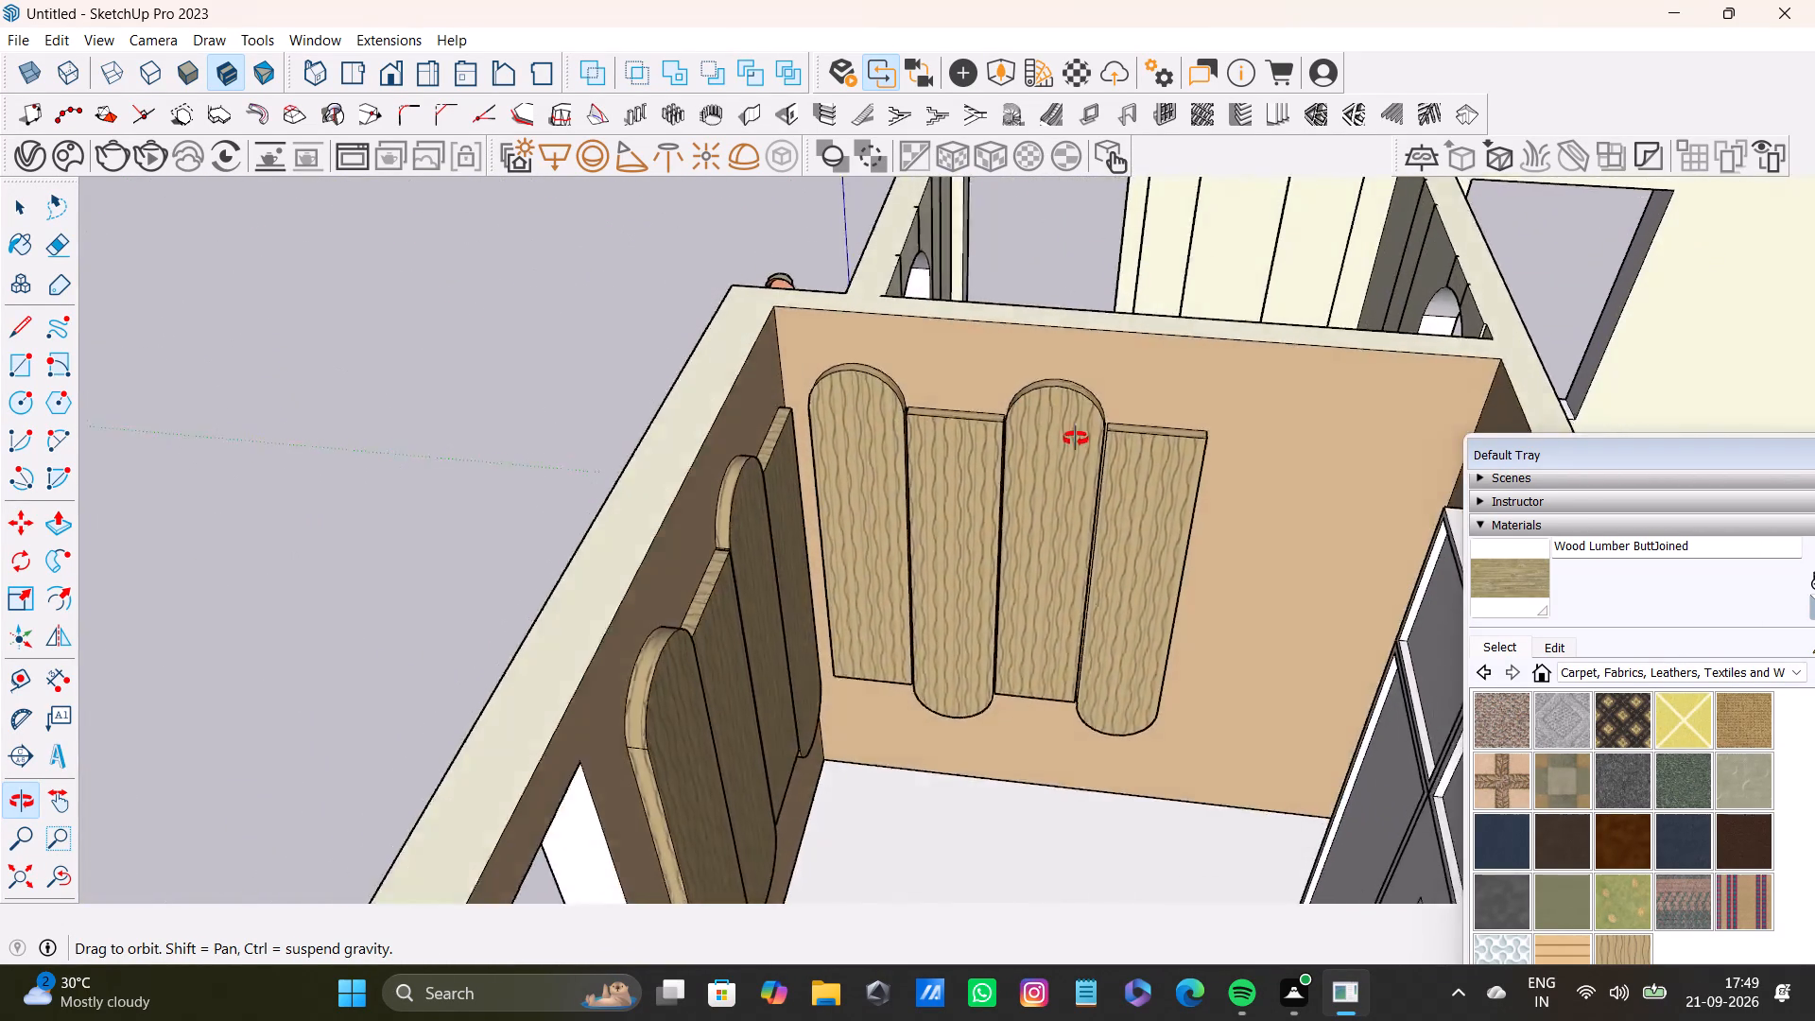
Examine the edges and gaps of the raised rounded wood panels on both walls of the tan-walled room.
middle_click_drag(1076, 439, 1090, 522)
scroll(1043, 467, "up", 20)
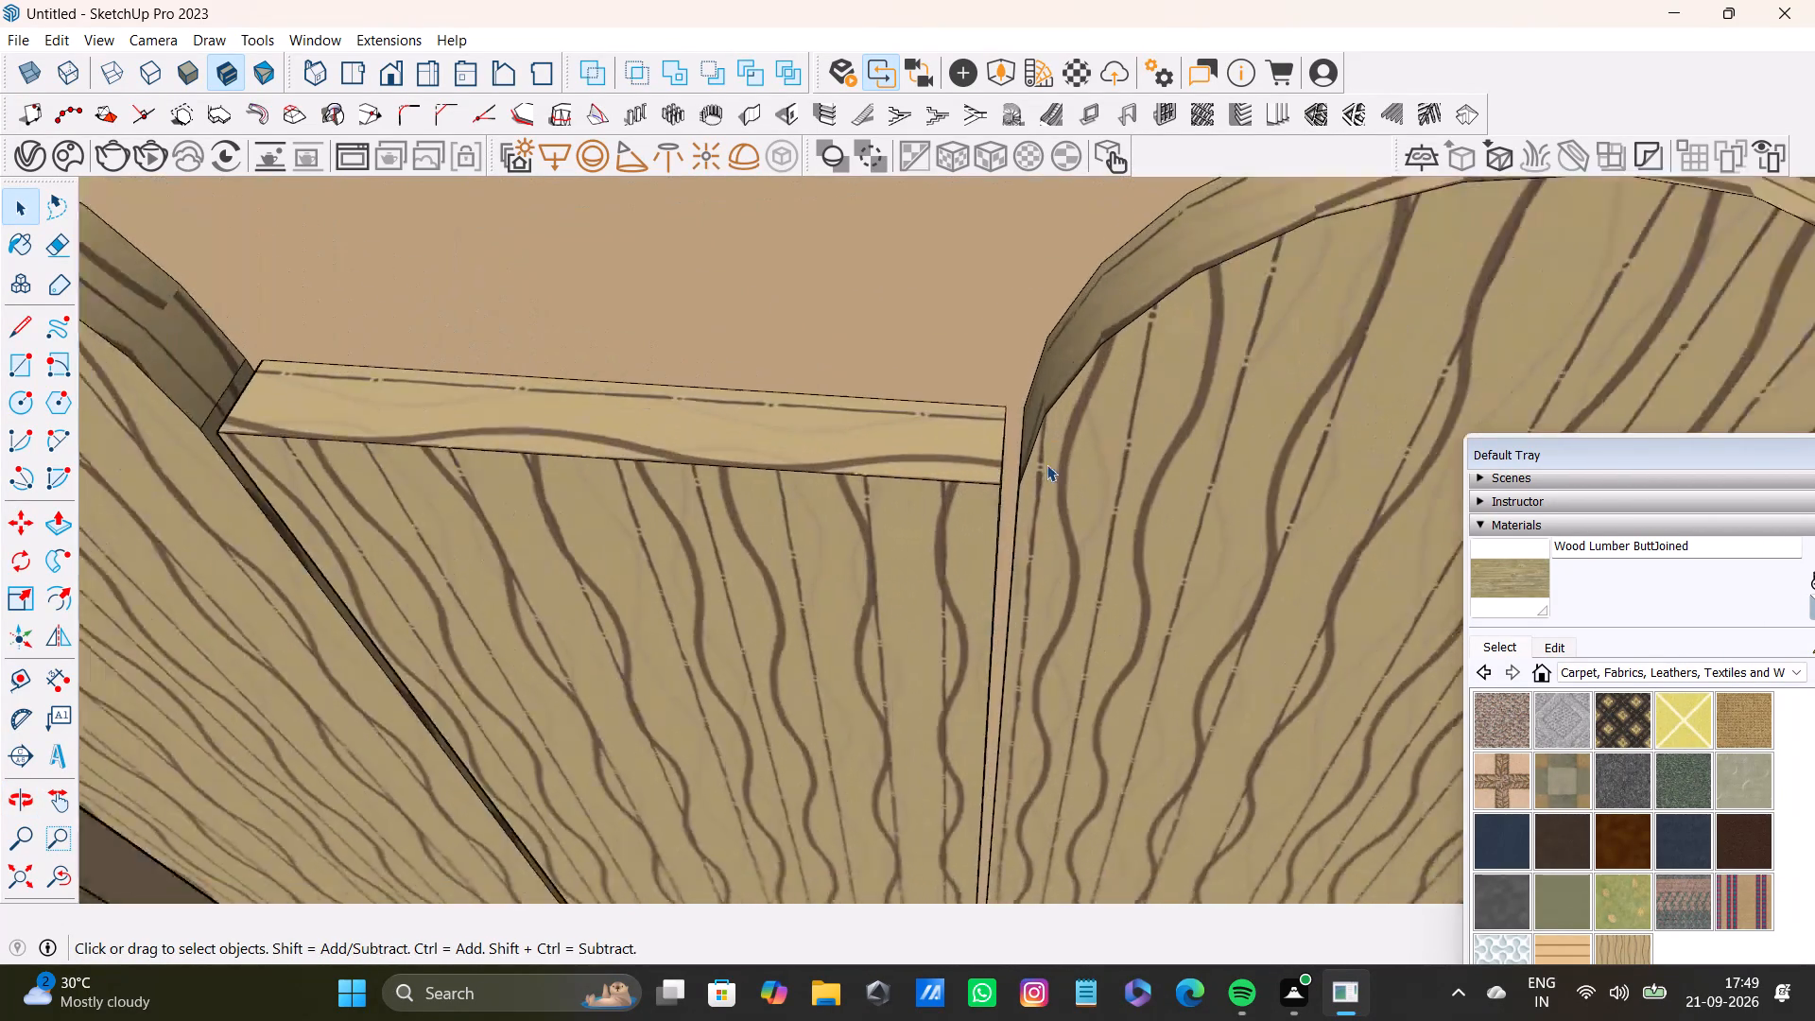
scroll(1046, 464, "up", 2)
scroll(1047, 384, "down", 15)
middle_click_drag(980, 510, 870, 583)
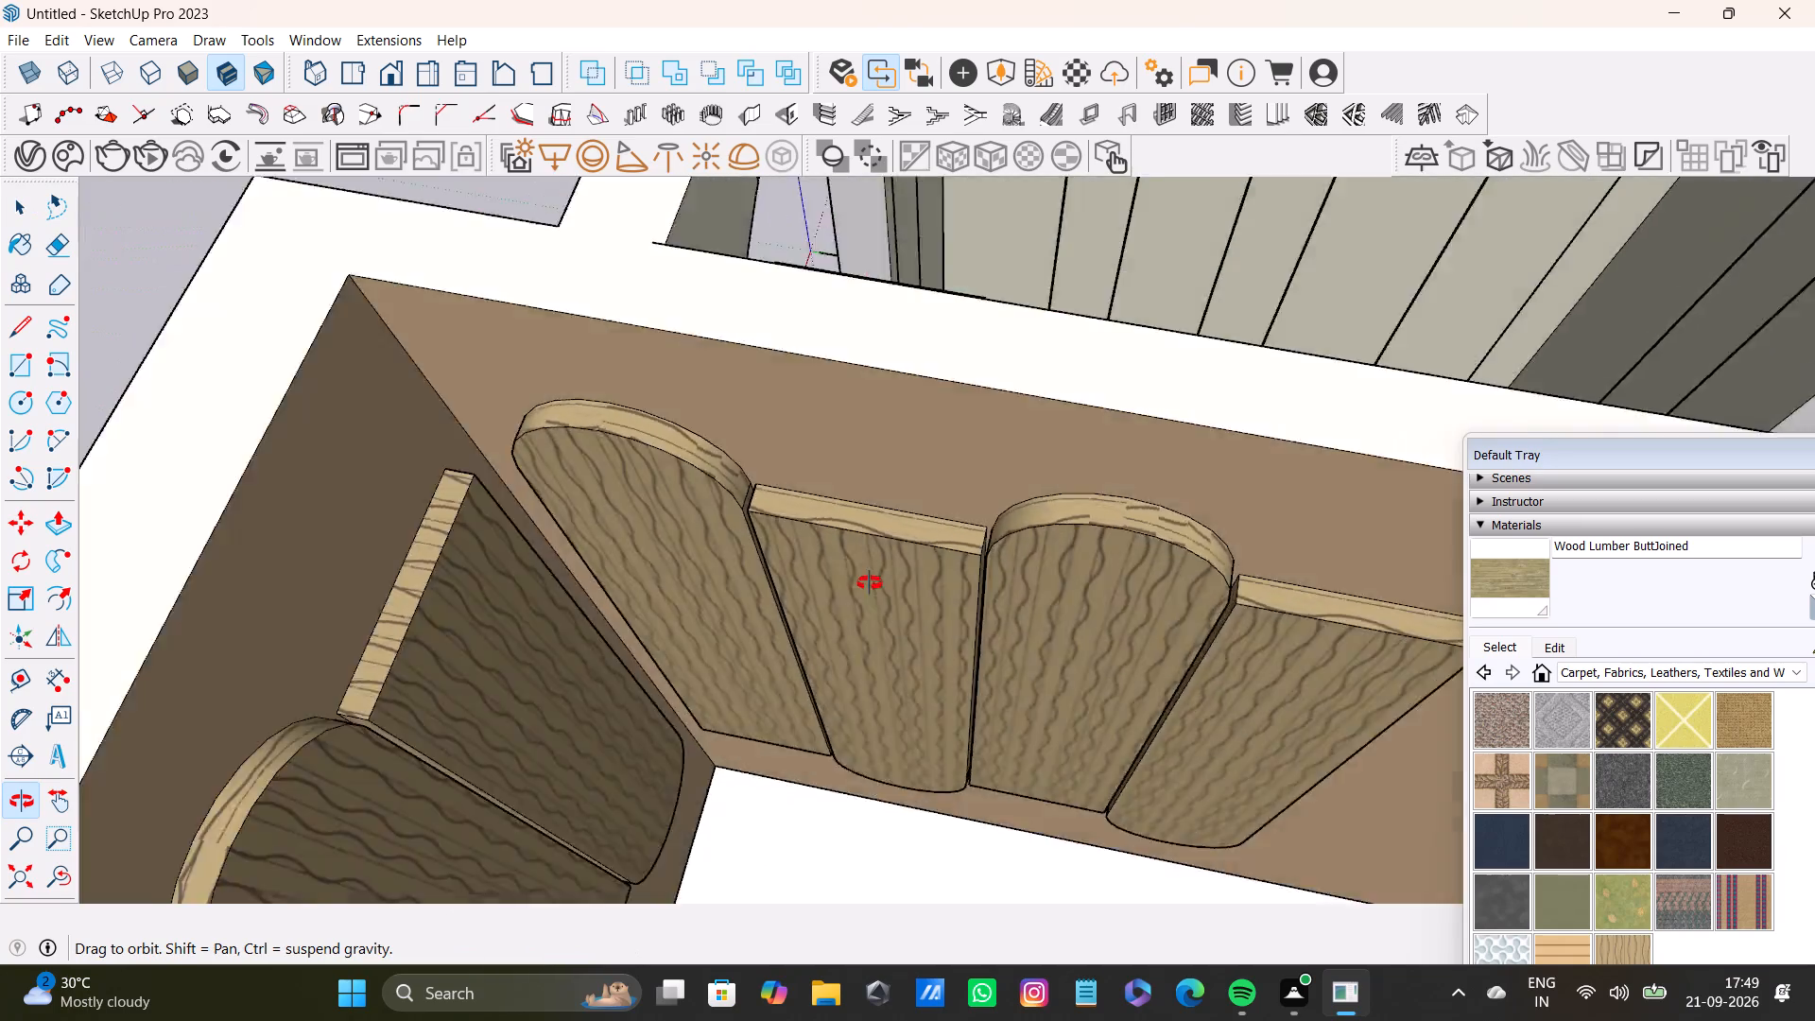
middle_click_drag(870, 583, 788, 552)
scroll(763, 579, "down", 7)
middle_click_drag(776, 582, 584, 489)
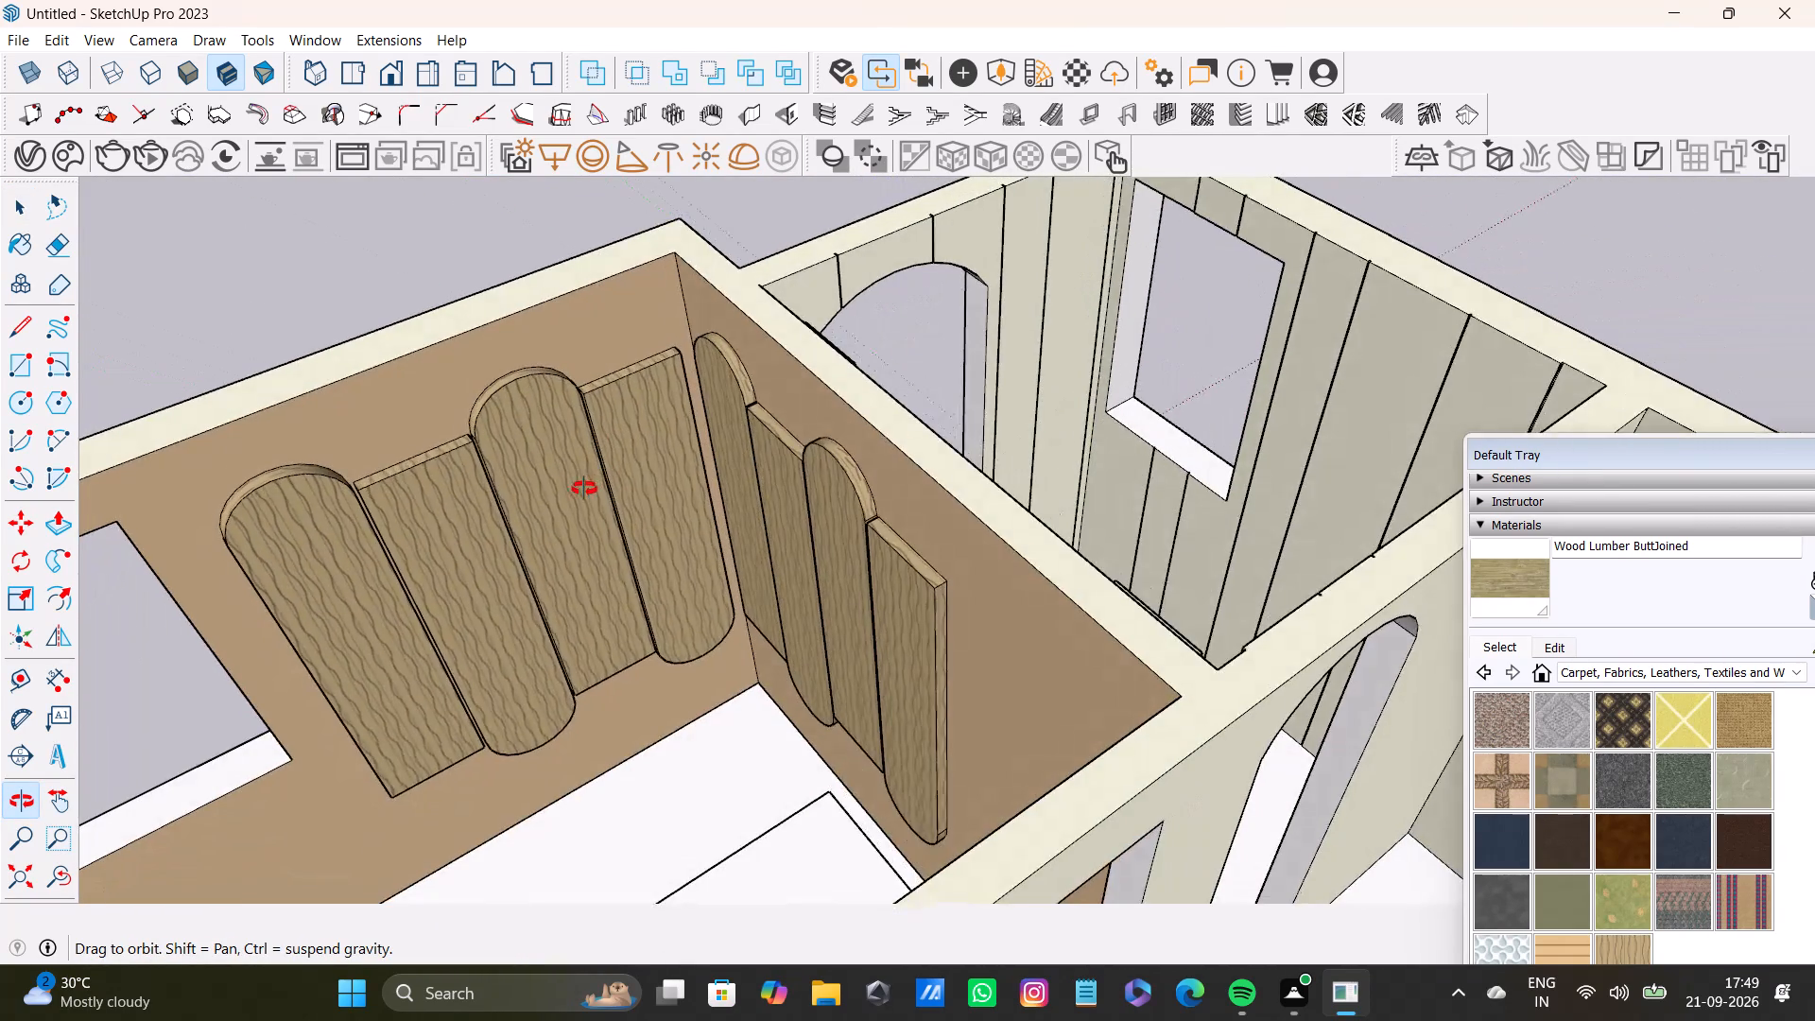
middle_click_drag(584, 489, 838, 349)
scroll(688, 385, "up", 4)
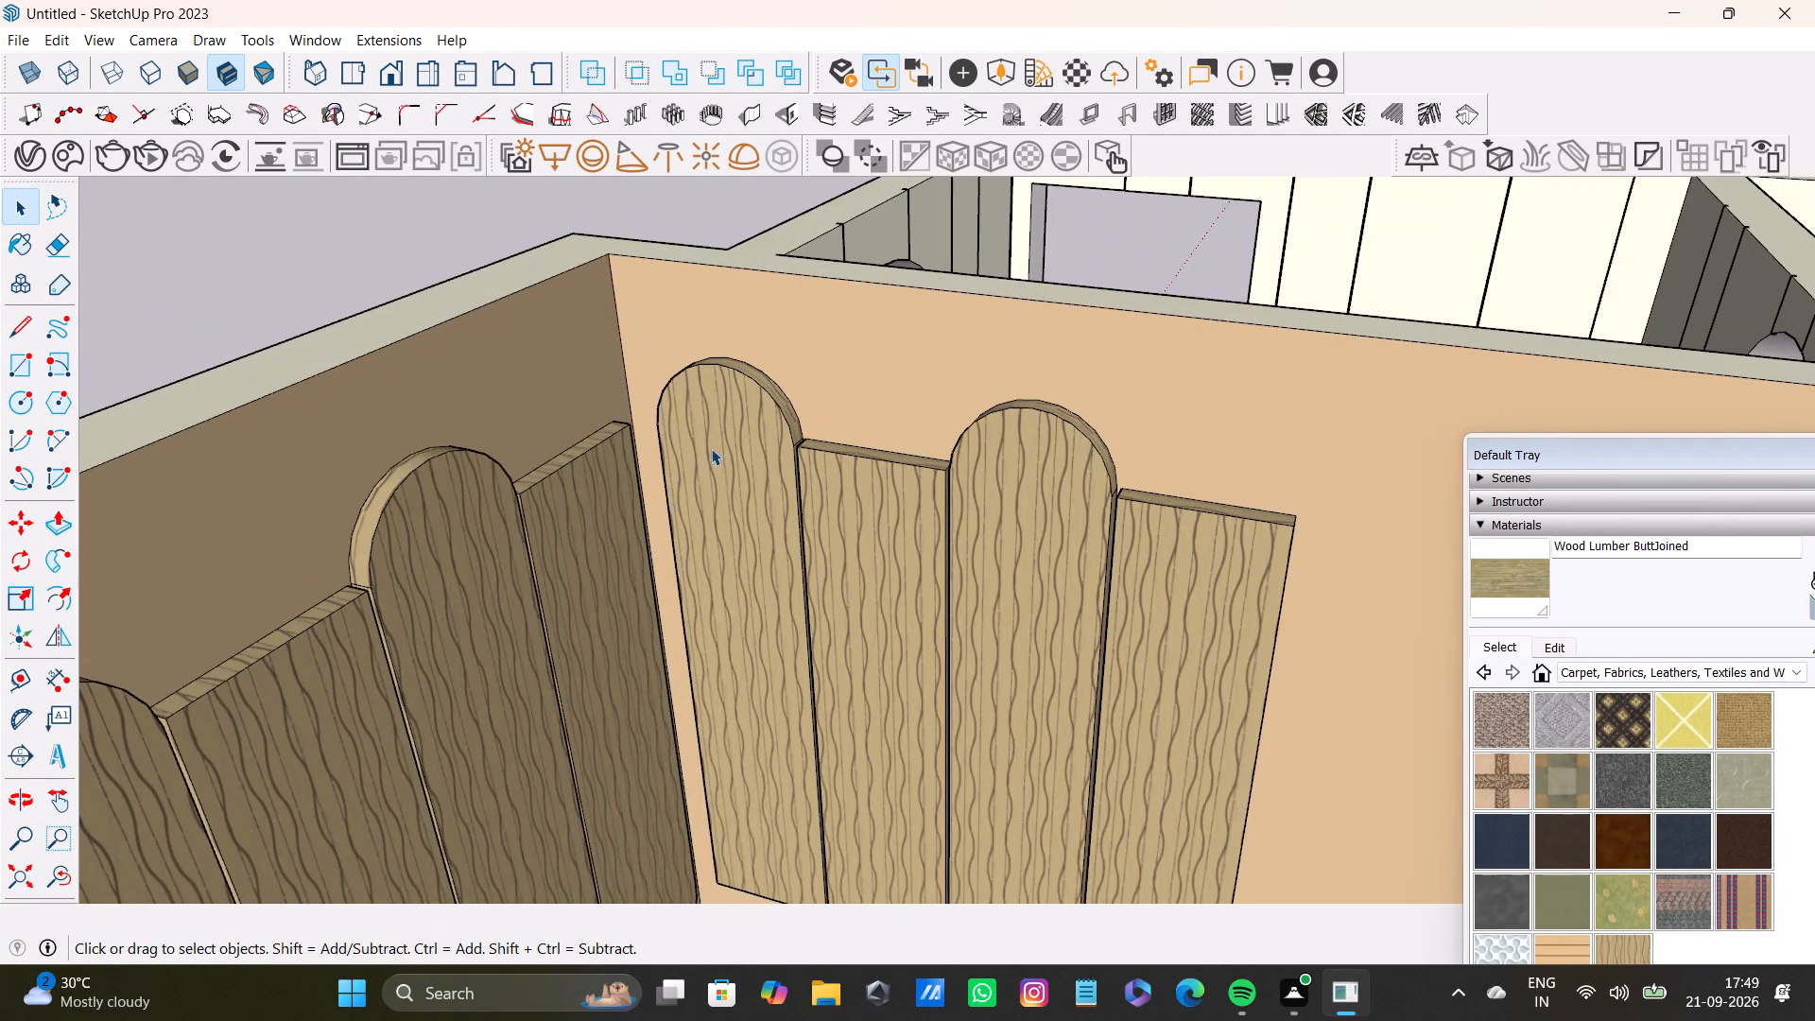
scroll(721, 464, "down", 3)
Examine the slatted wood feature wall, its side panels and low base in the room with the arched opening.
middle_click_drag(769, 535, 1814, 868)
middle_click_drag(682, 597, 1112, 500)
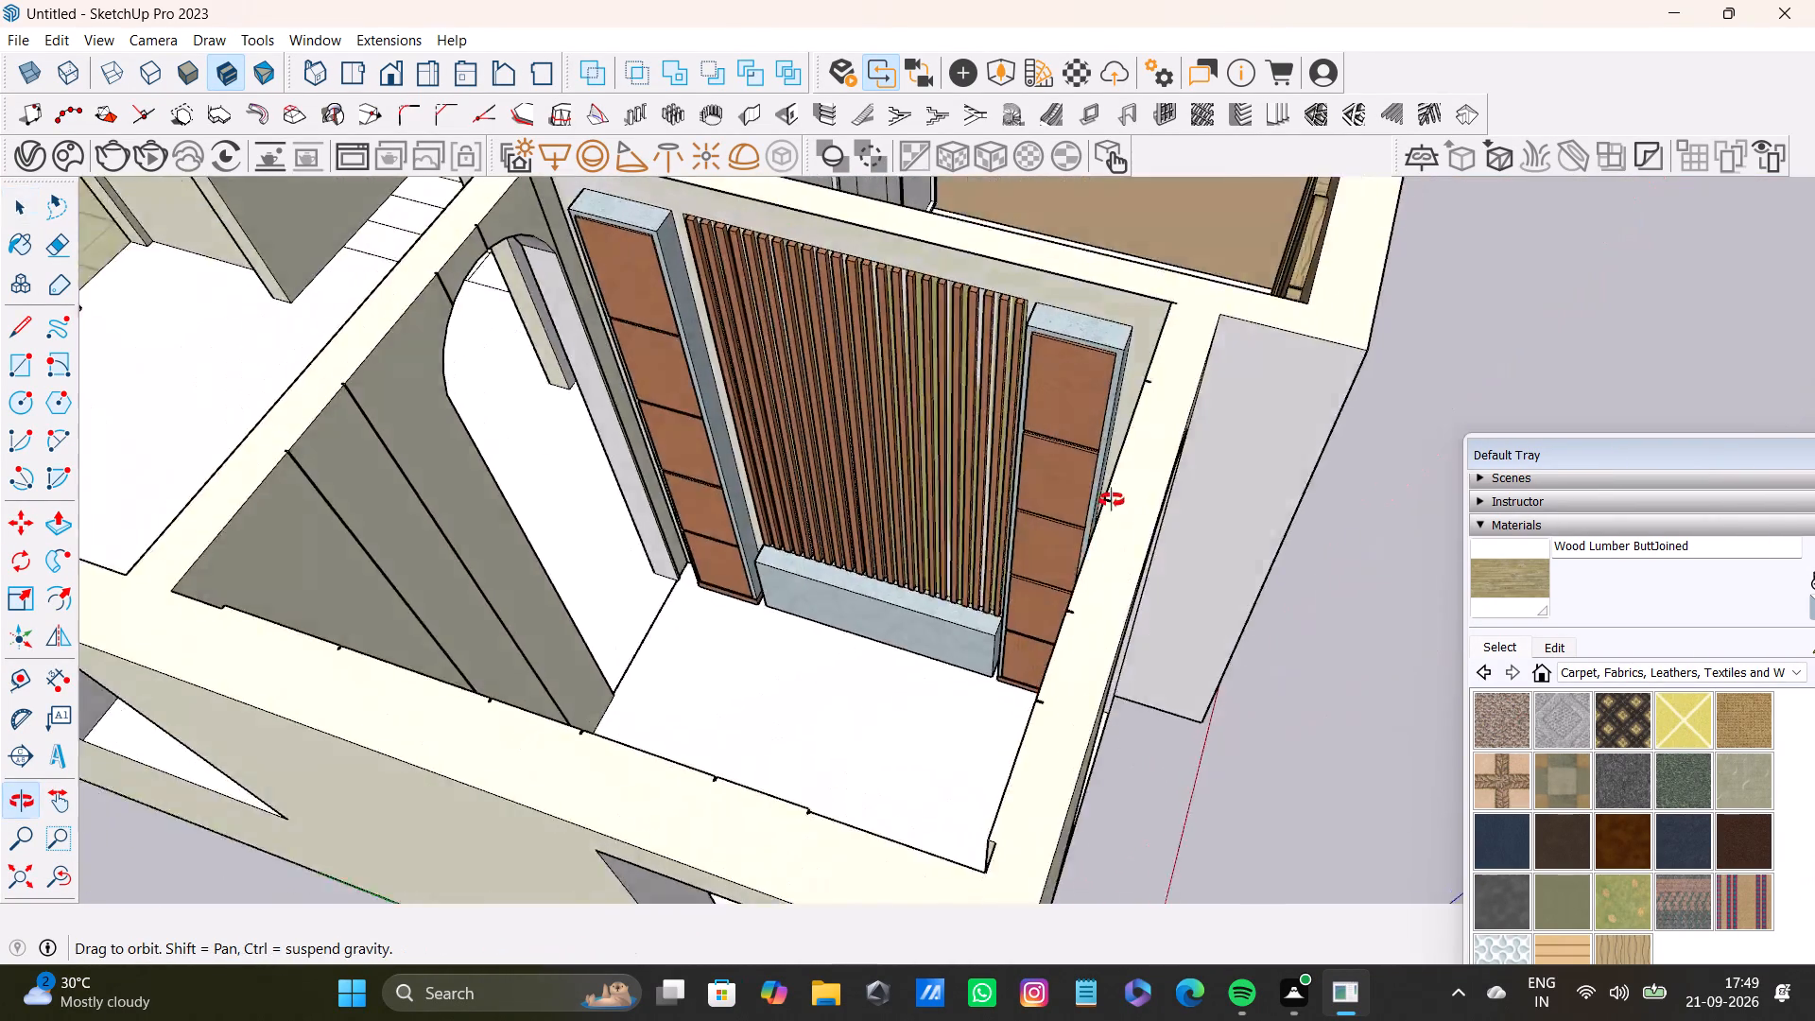
middle_click_drag(1112, 500, 1562, 486)
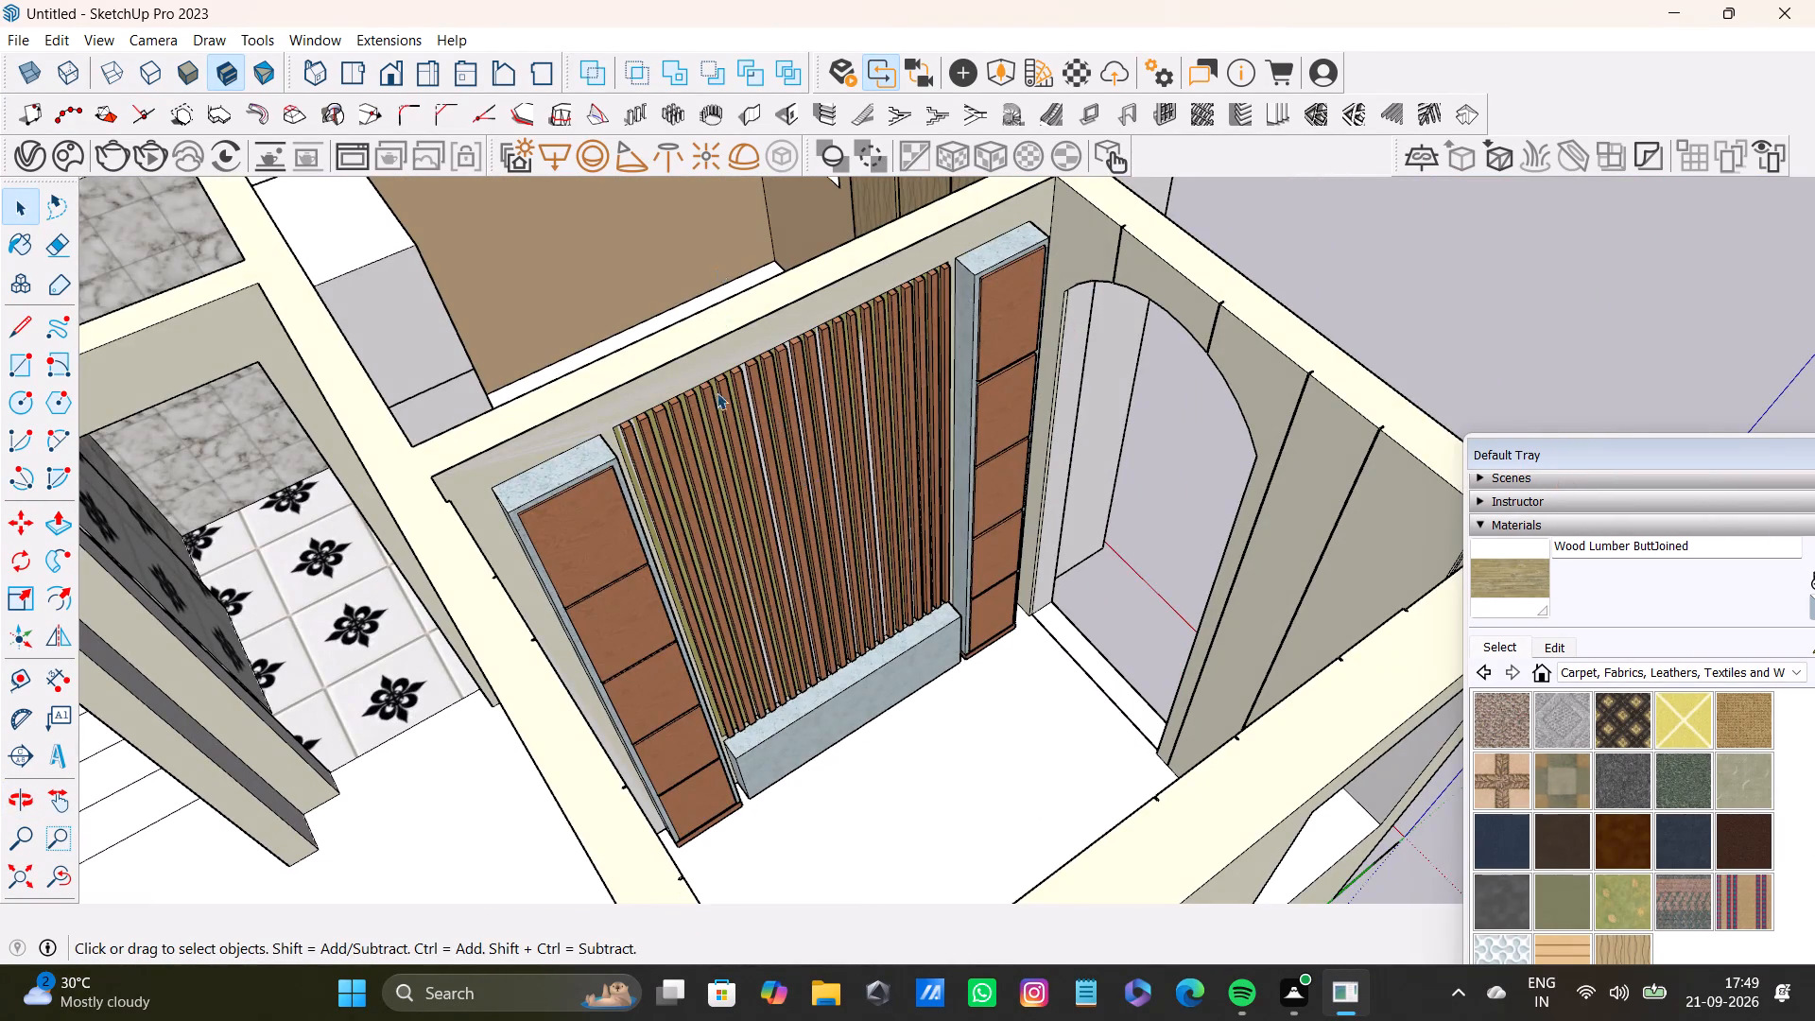
scroll(730, 391, "up", 3)
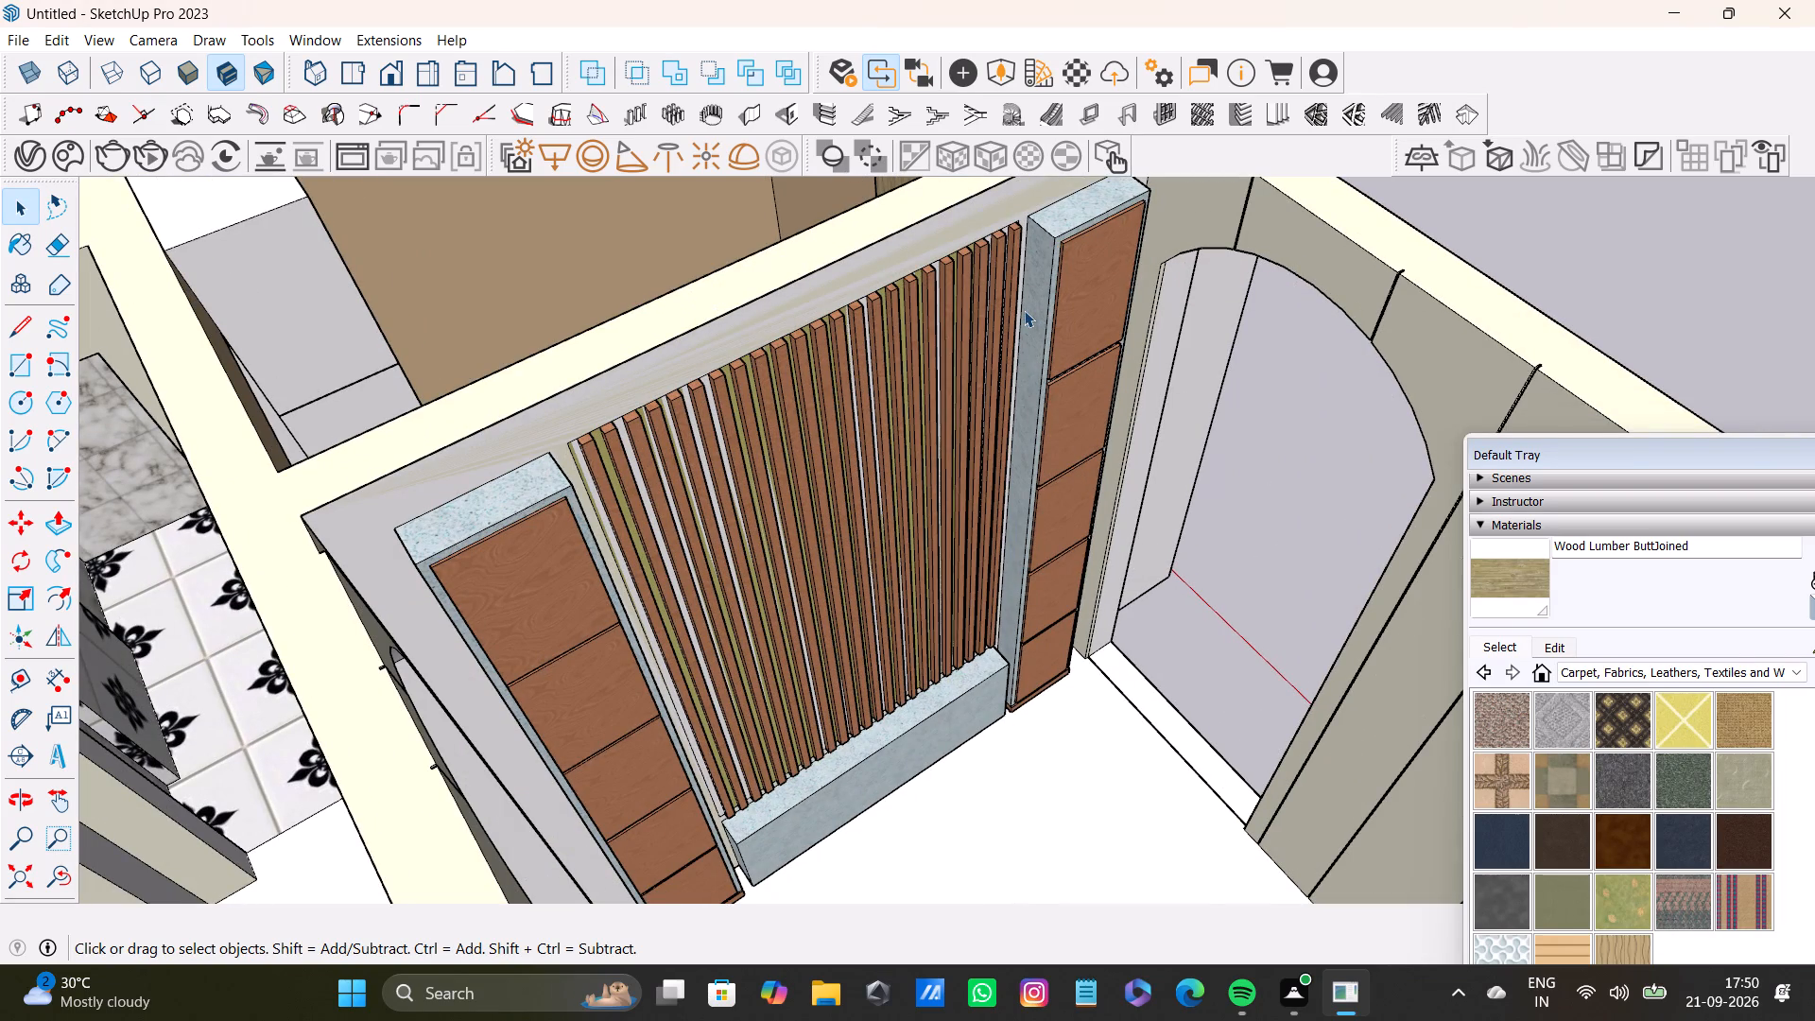
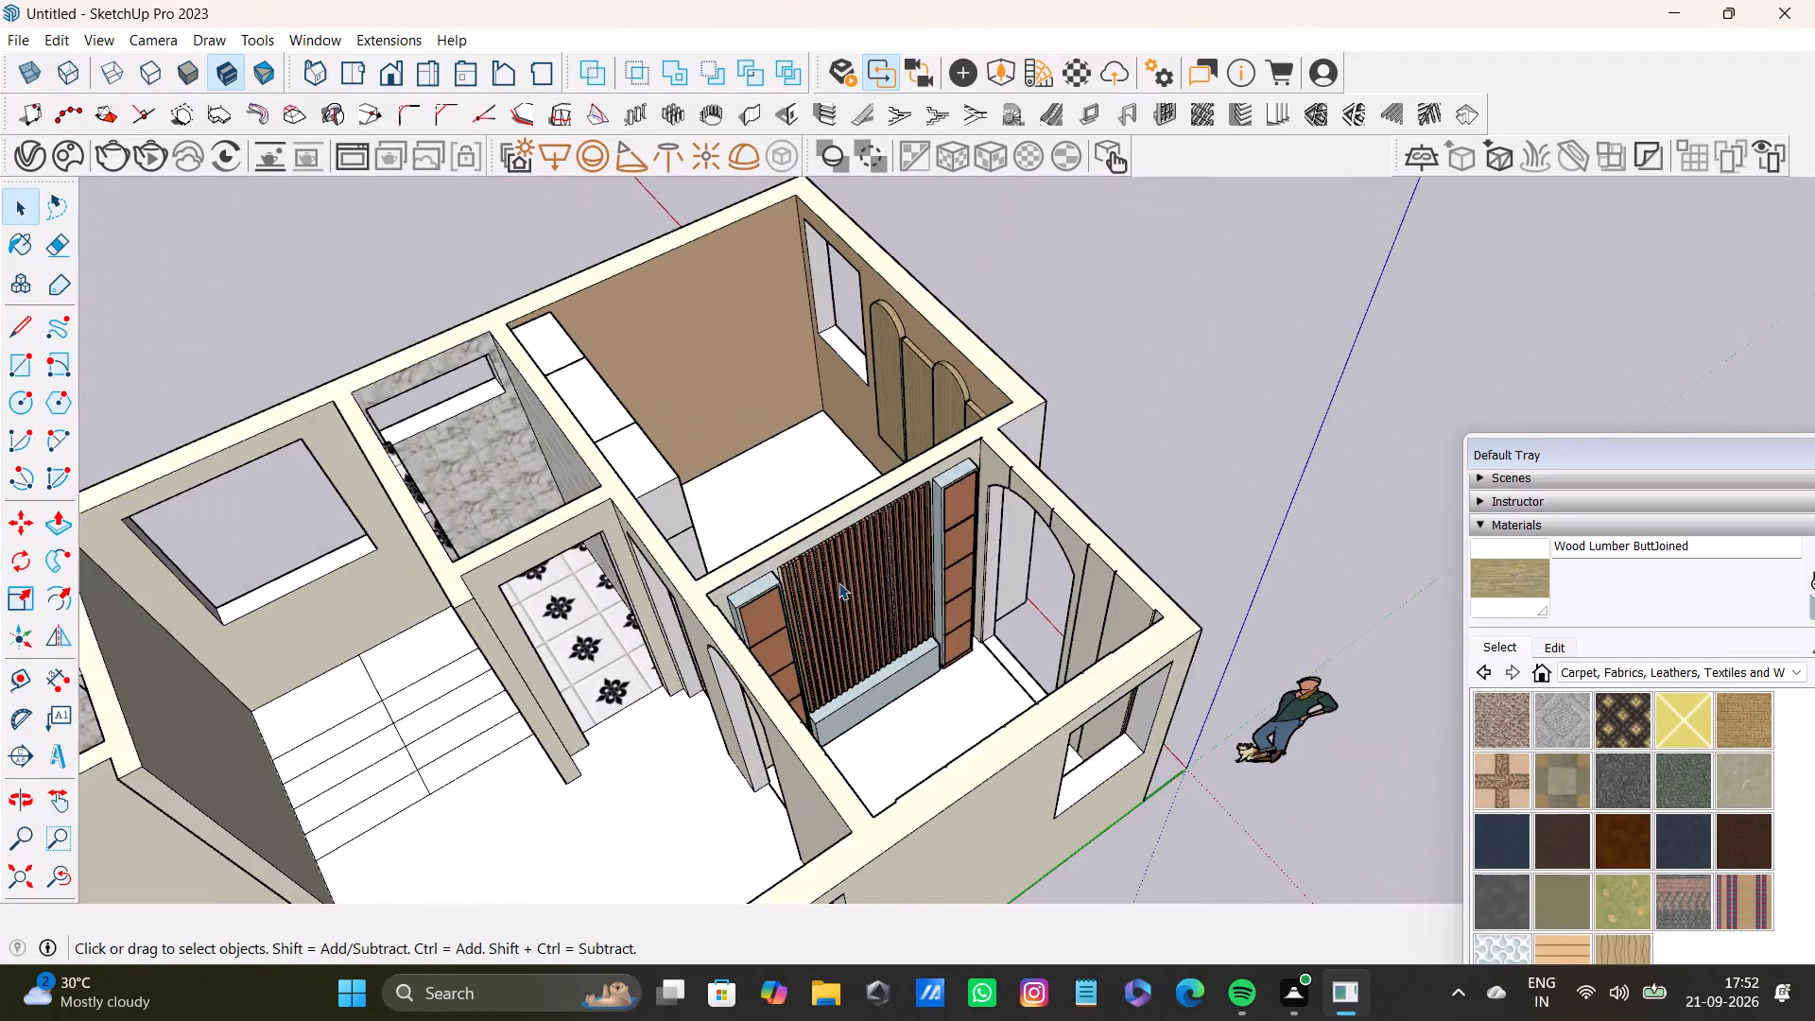
Examine the slatted wood feature wall, its side panels and the arched opening beside it from several angles.
middle_click_drag(936, 587, 1139, 410)
scroll(979, 474, "up", 3)
middle_click_drag(857, 514, 1171, 474)
scroll(1168, 474, "up", 5)
middle_click_drag(801, 453, 431, 520)
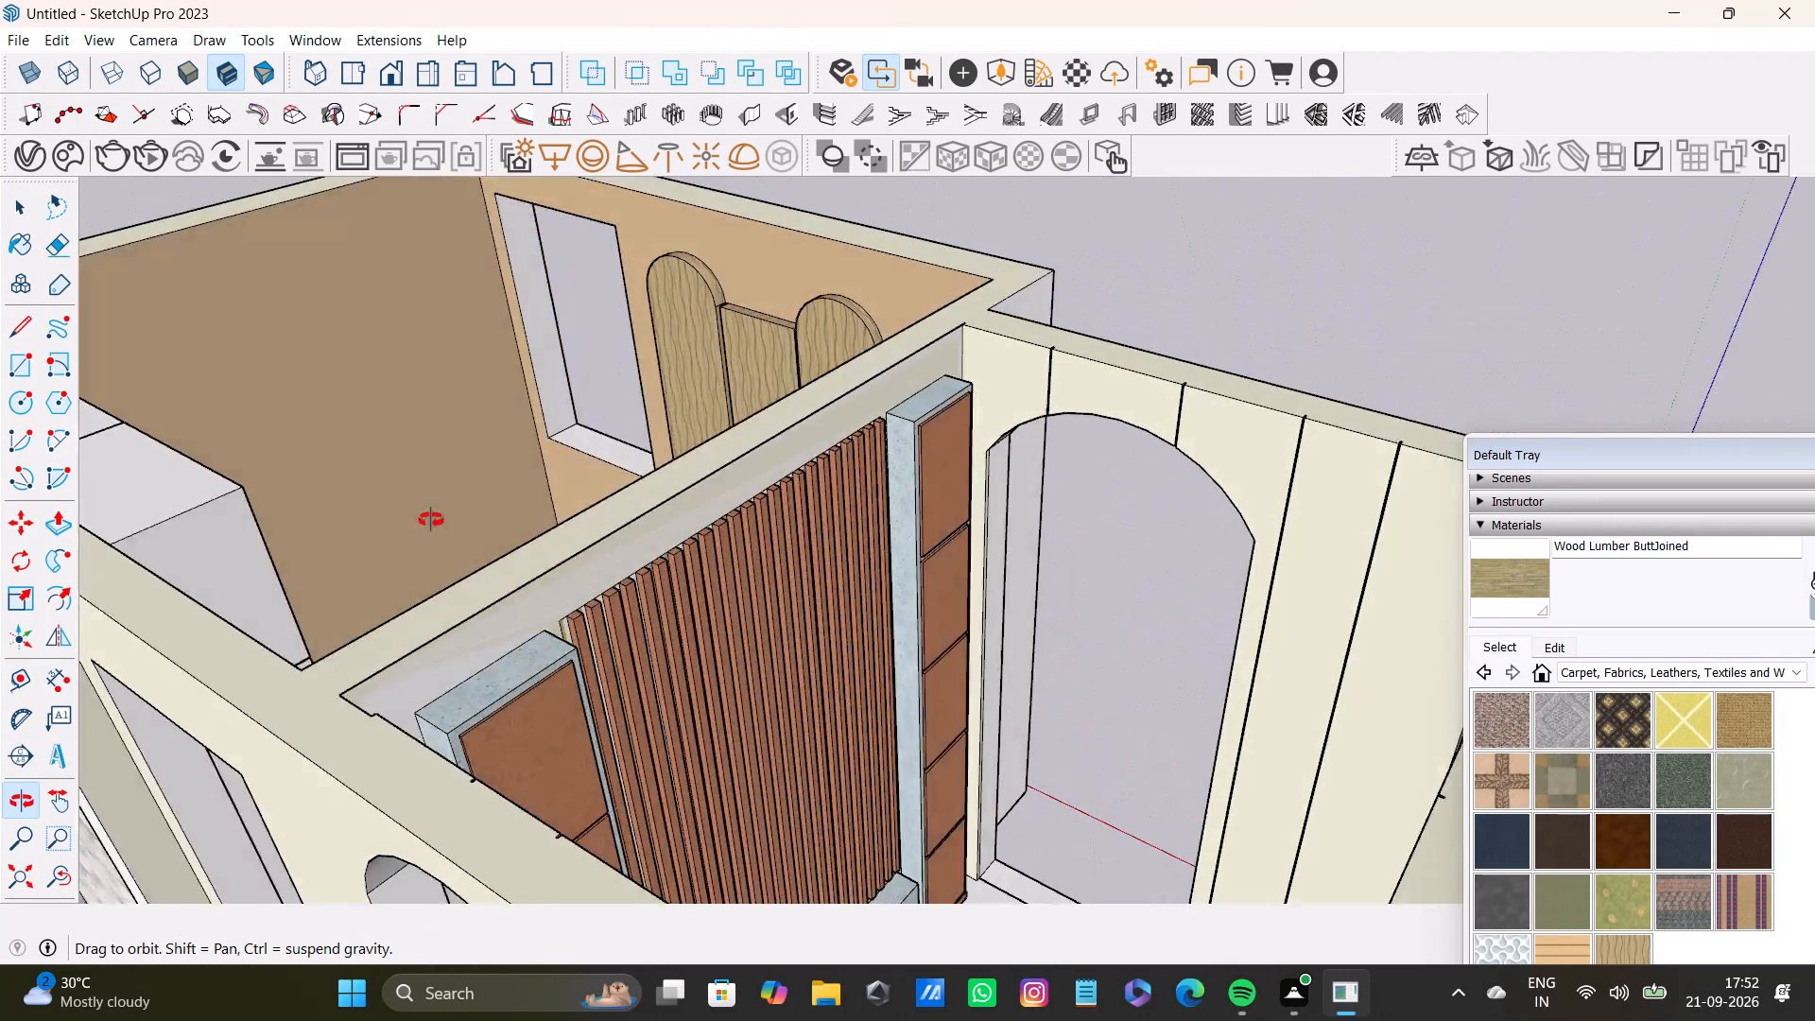
middle_click_drag(431, 520, 422, 520)
scroll(484, 476, "down", 6)
middle_click_drag(733, 495, 561, 577)
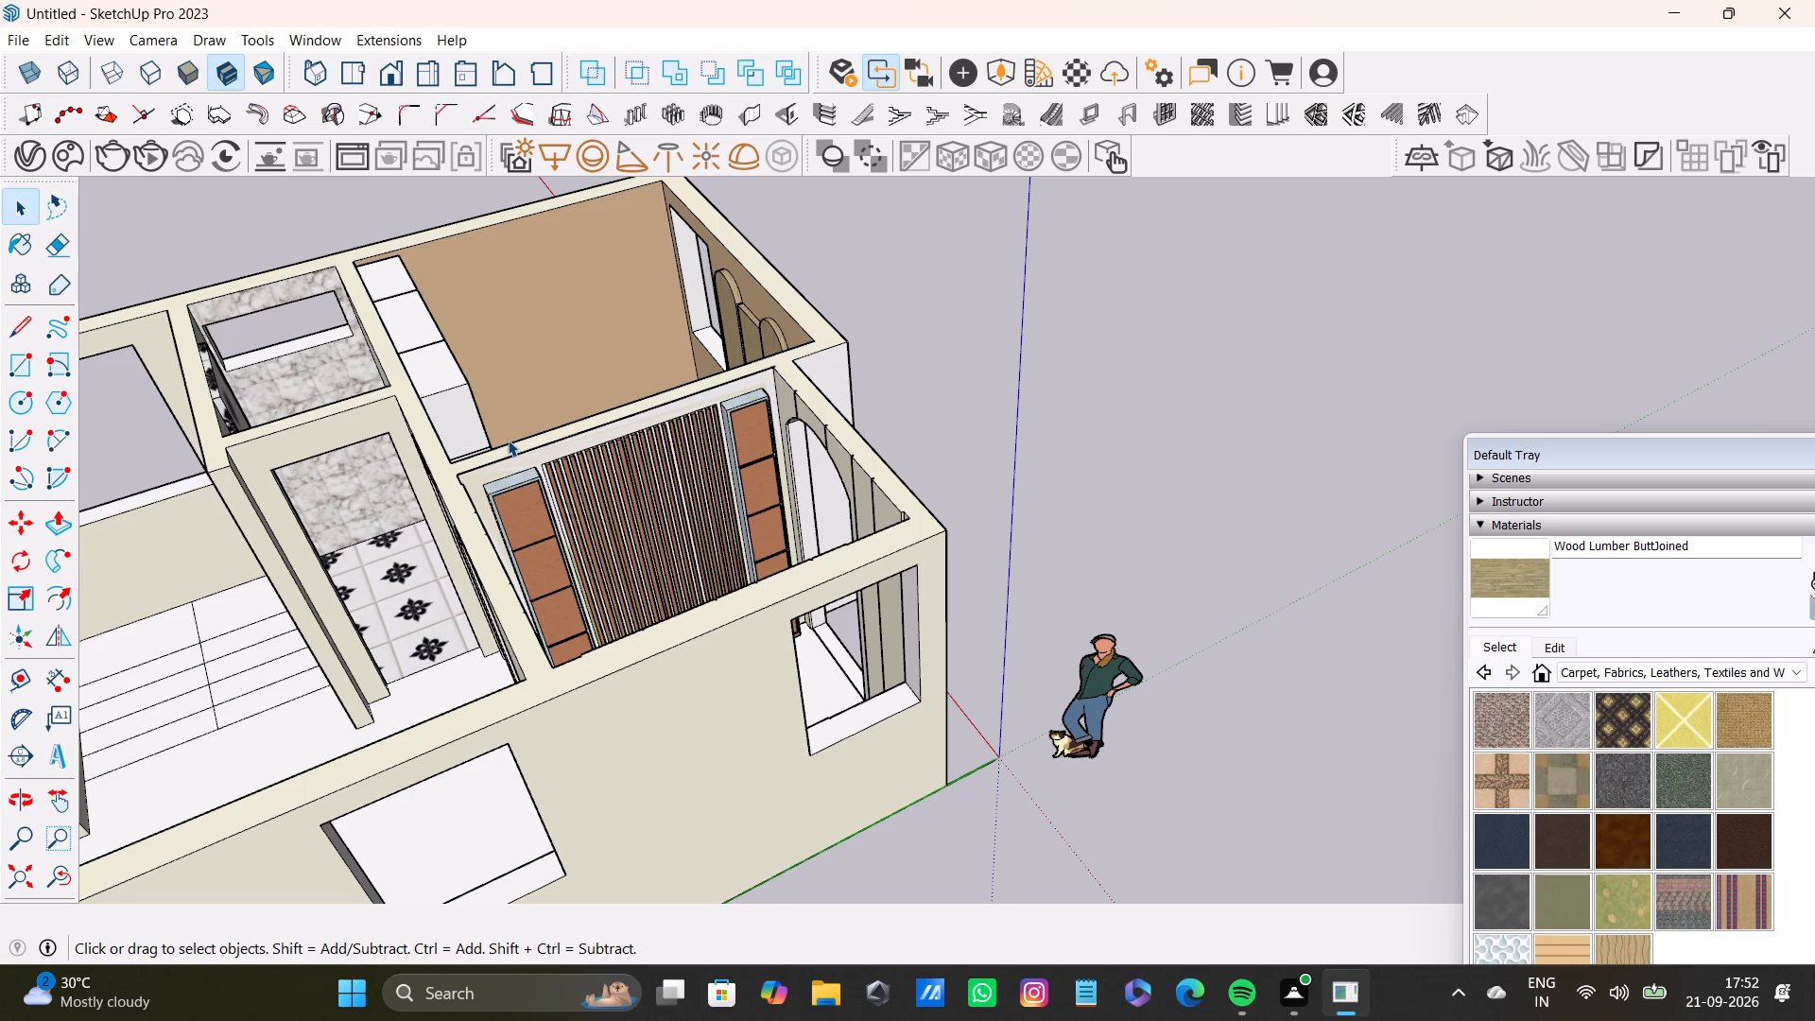
scroll(512, 485, "up", 7)
middle_click_drag(684, 379, 199, 504)
scroll(786, 264, "down", 5)
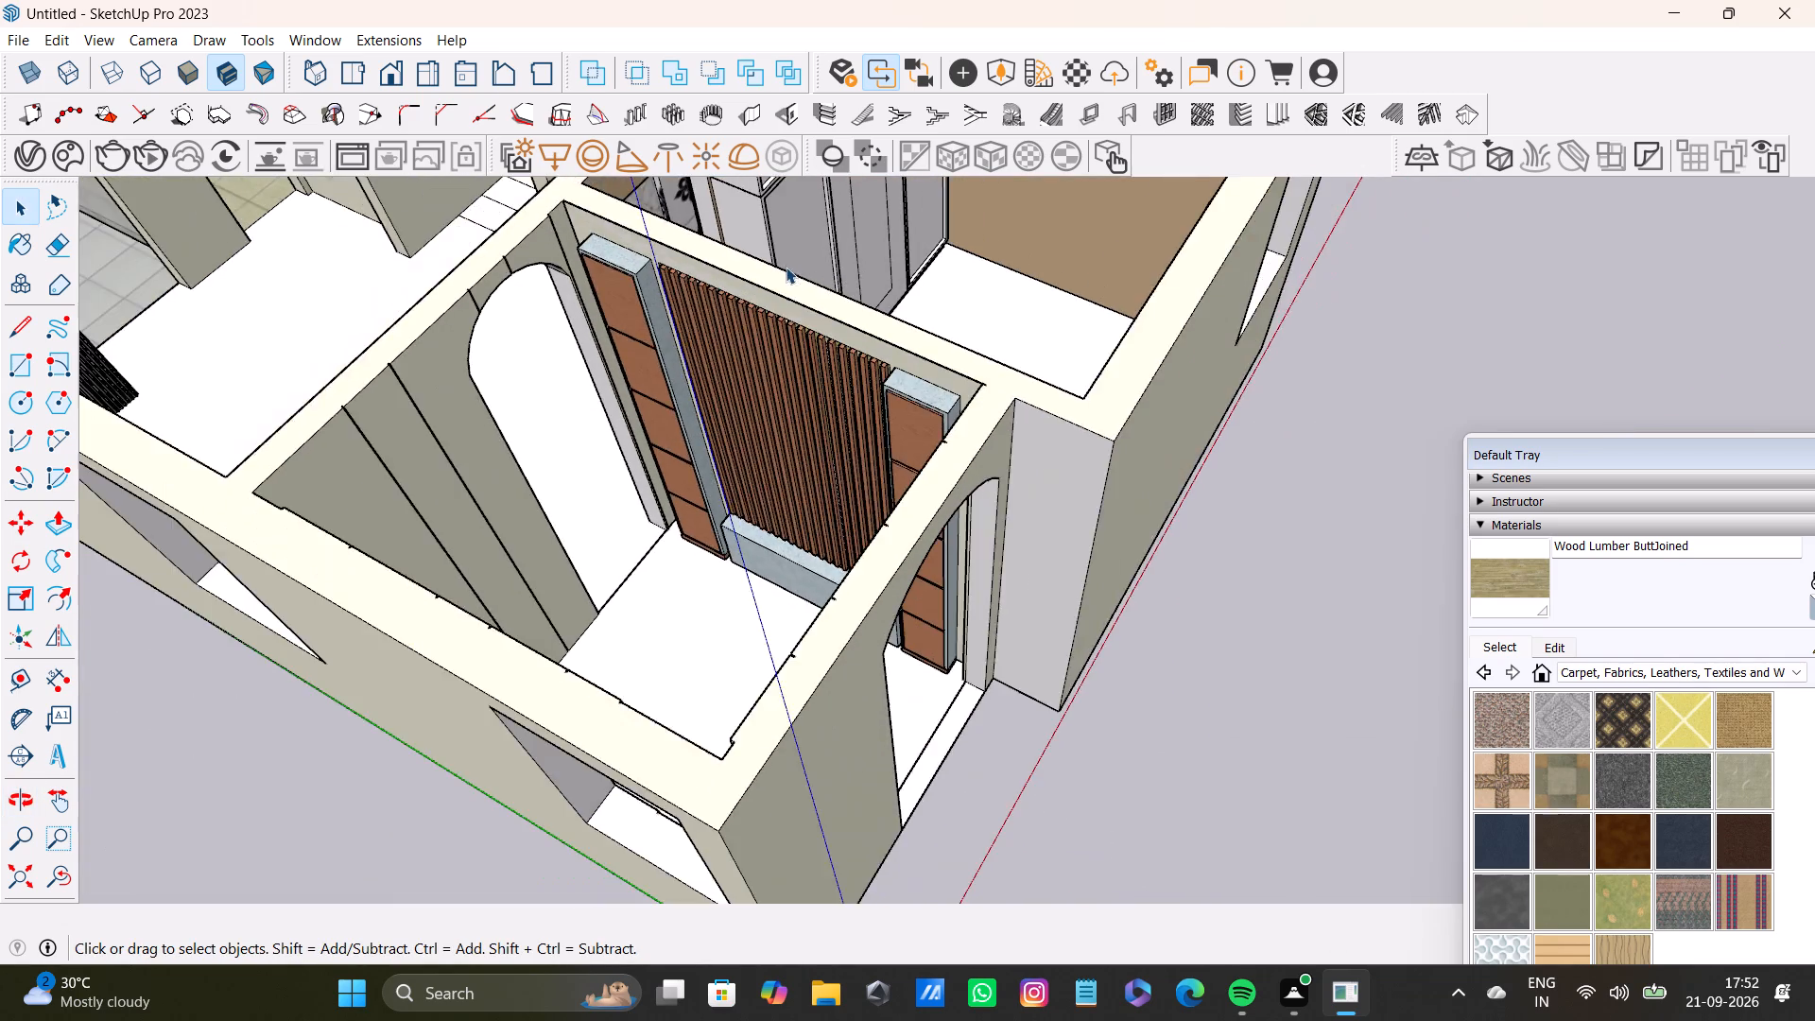
scroll(786, 267, "down", 2)
middle_click_drag(765, 296, 980, 237)
Examine the wardrobe and raised wood panels of the tan-walled room together with the adjoining arched room.
scroll(521, 303, "up", 3)
middle_click_drag(520, 320, 1167, 142)
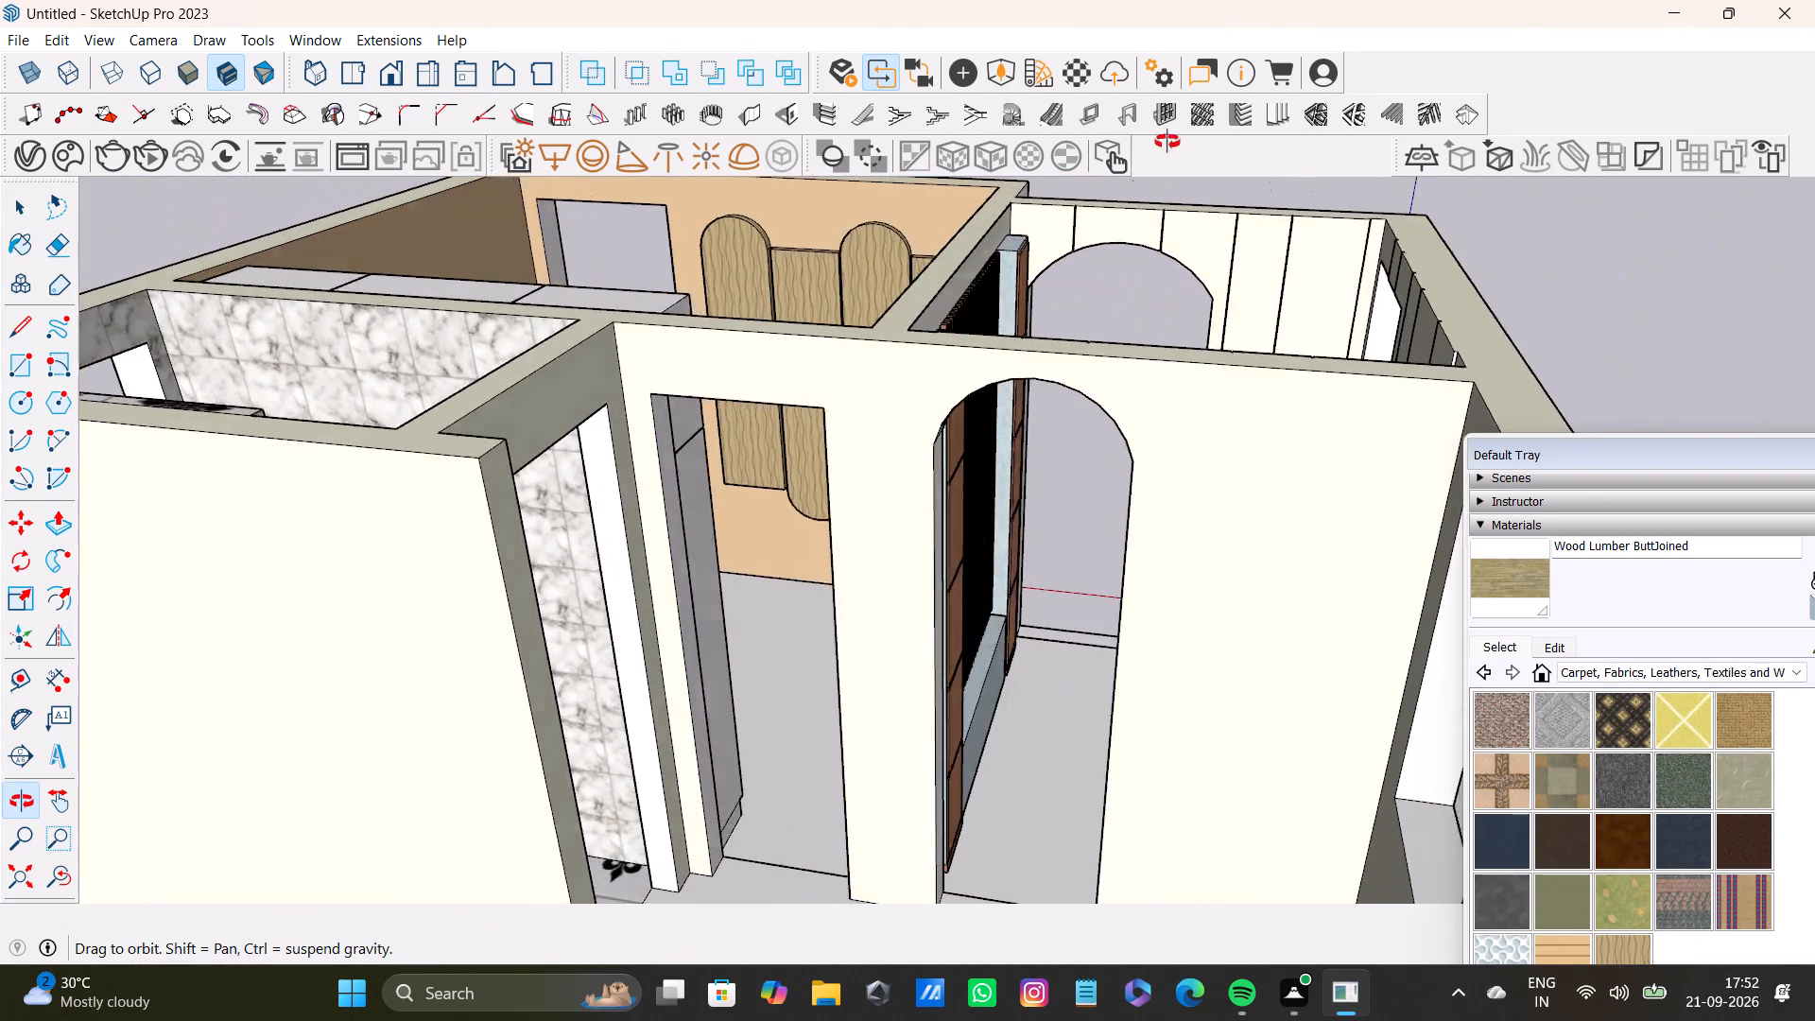
middle_click_drag(1167, 142, 1170, 142)
middle_click_drag(502, 335, 1779, 632)
scroll(994, 510, "up", 1)
middle_click_drag(1036, 485, 1342, 400)
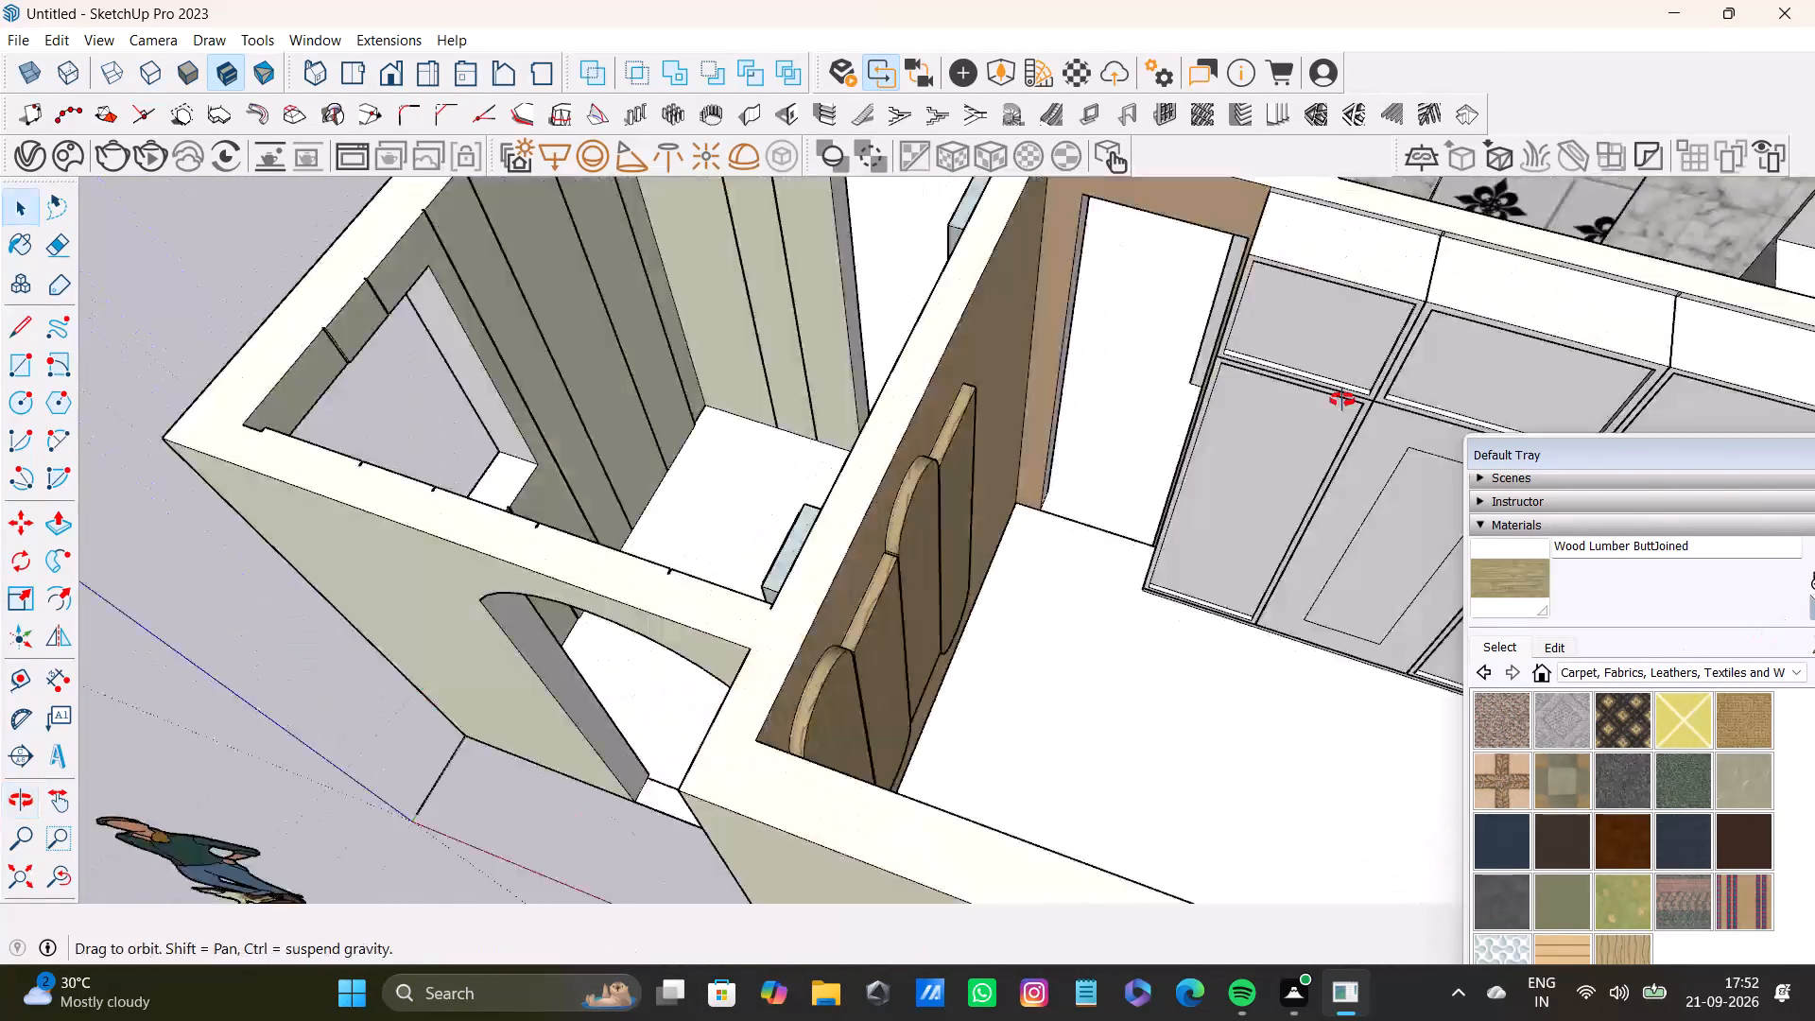
middle_click_drag(1342, 400, 1749, 310)
middle_click_drag(1091, 368, 1729, 373)
middle_click_drag(1039, 355, 125, 553)
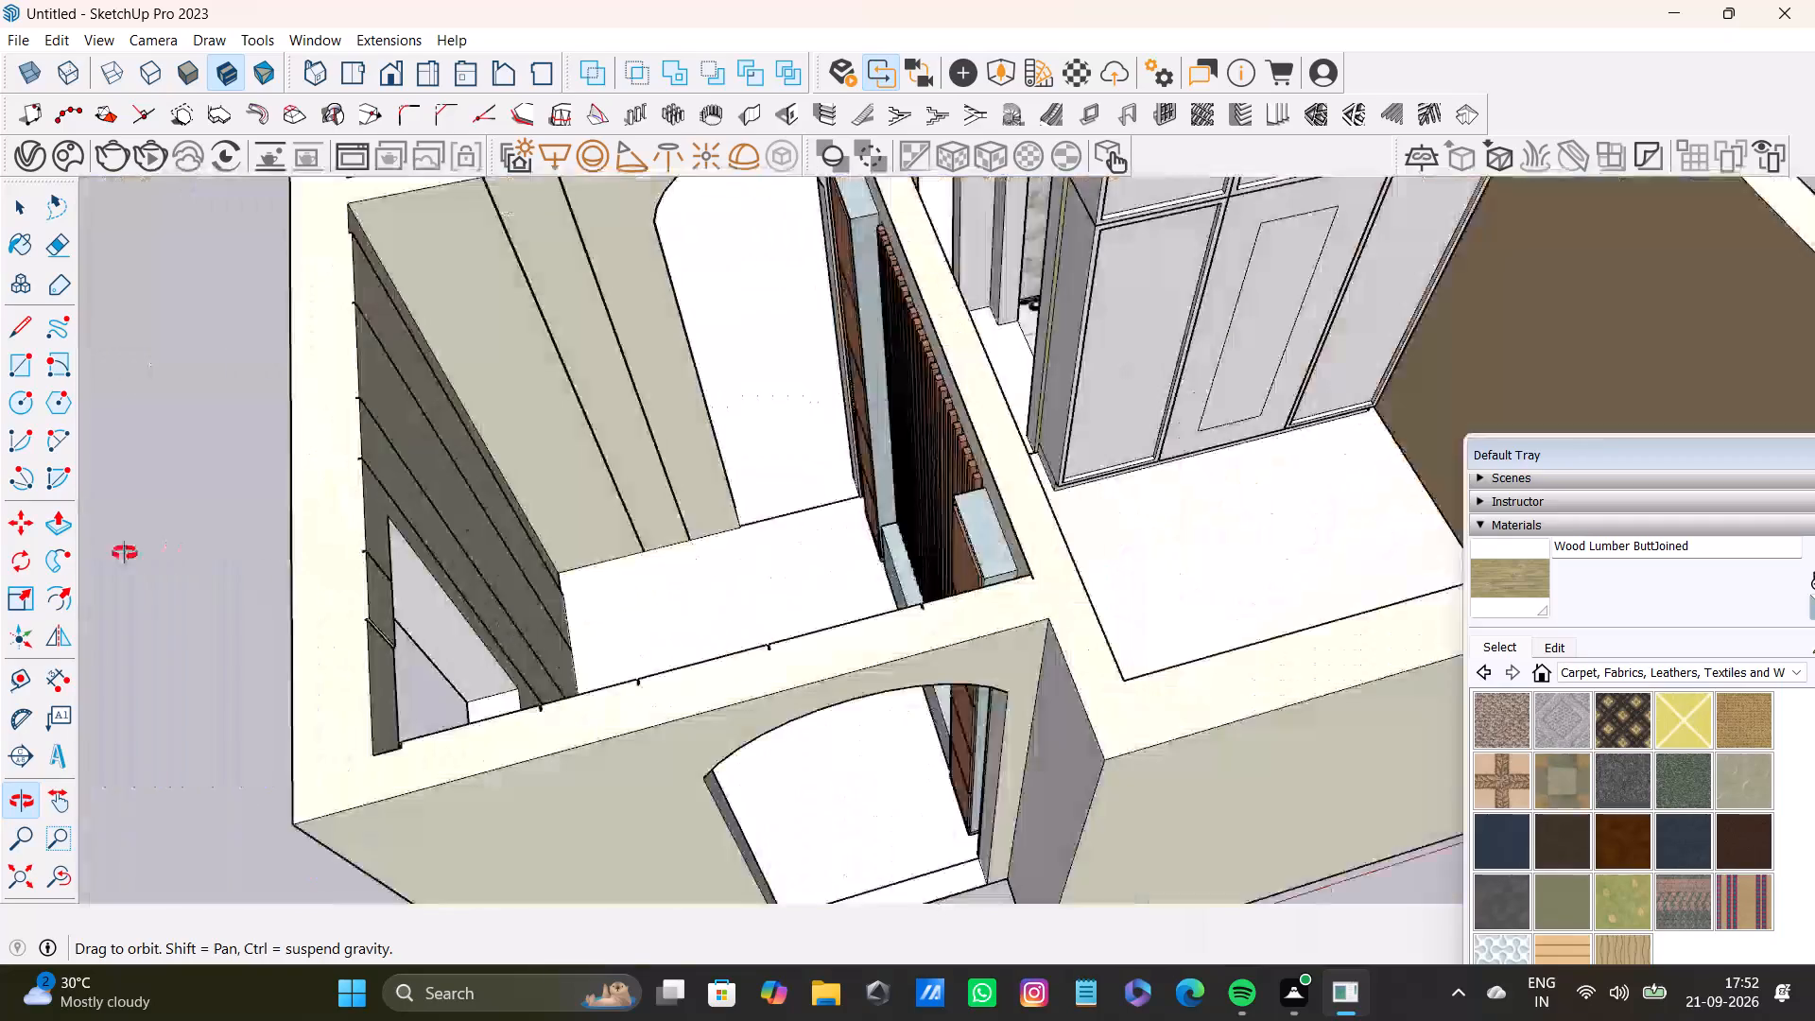
middle_click_drag(125, 553, 81, 542)
scroll(269, 433, "down", 4)
middle_click_drag(364, 436, 667, 309)
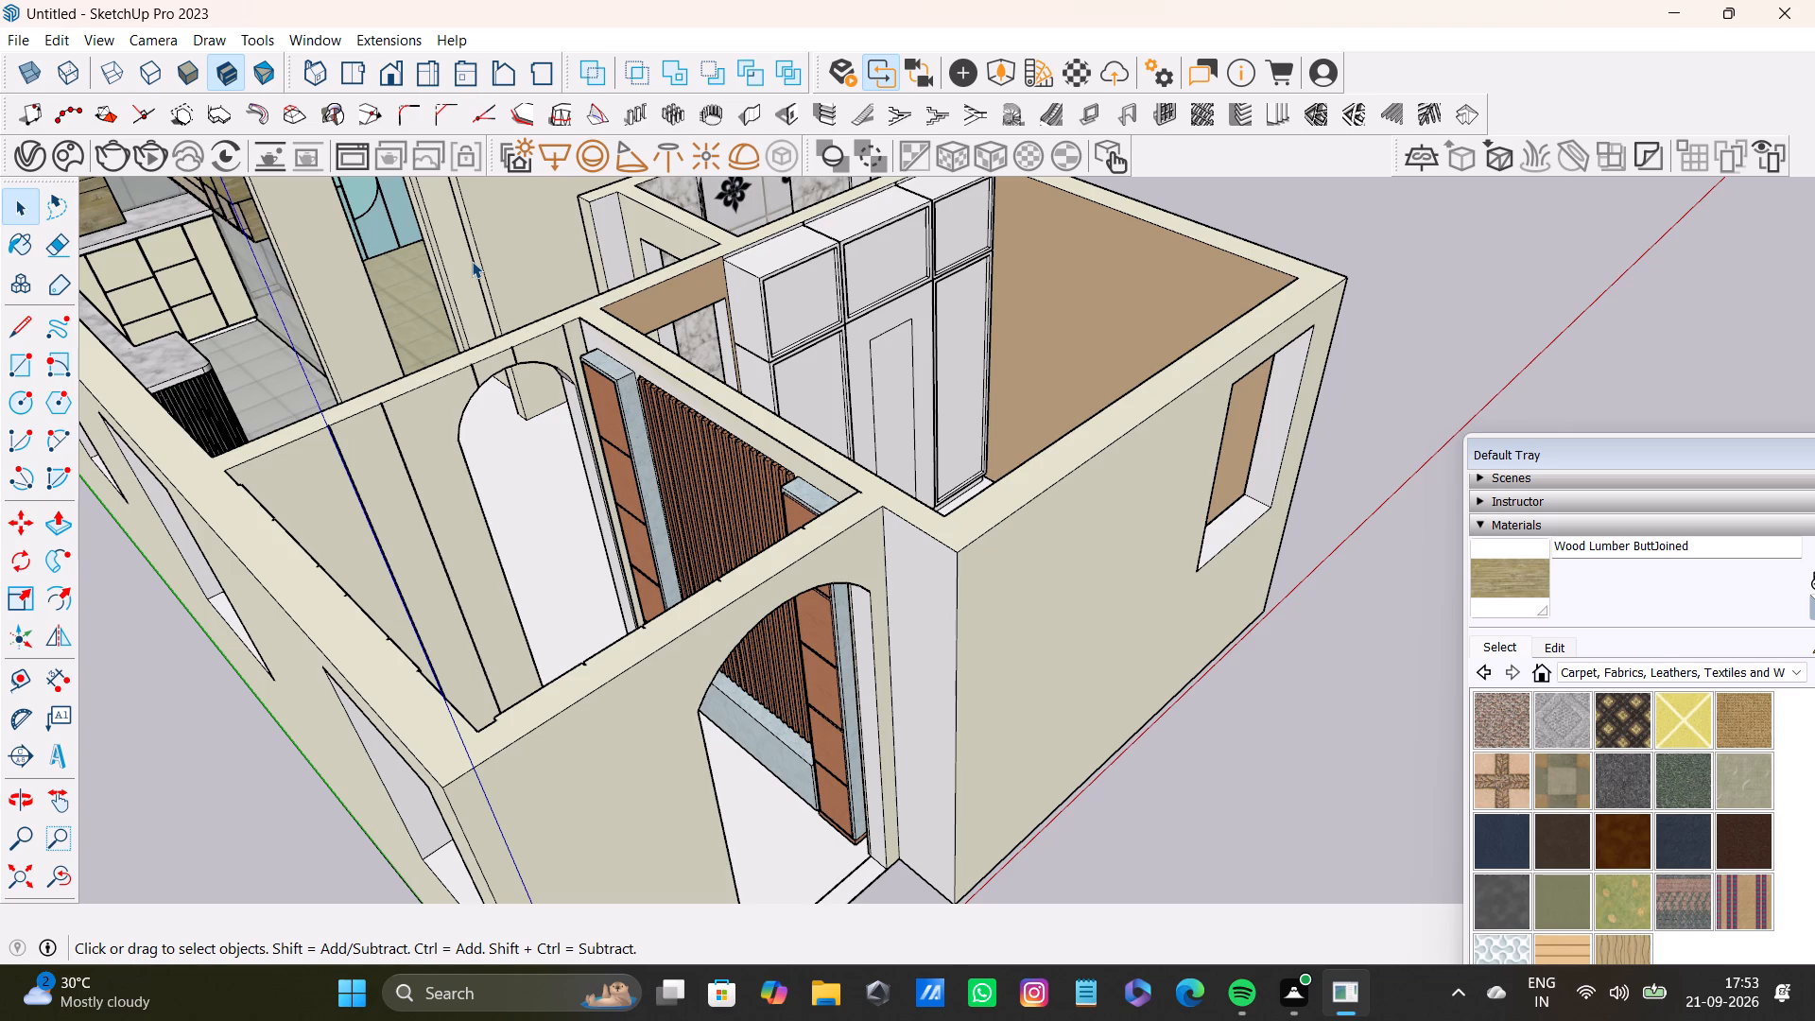
Examine the whole house from outside and above, comparing the finished rooms with the plain floors and walls.
scroll(656, 515, "down", 4)
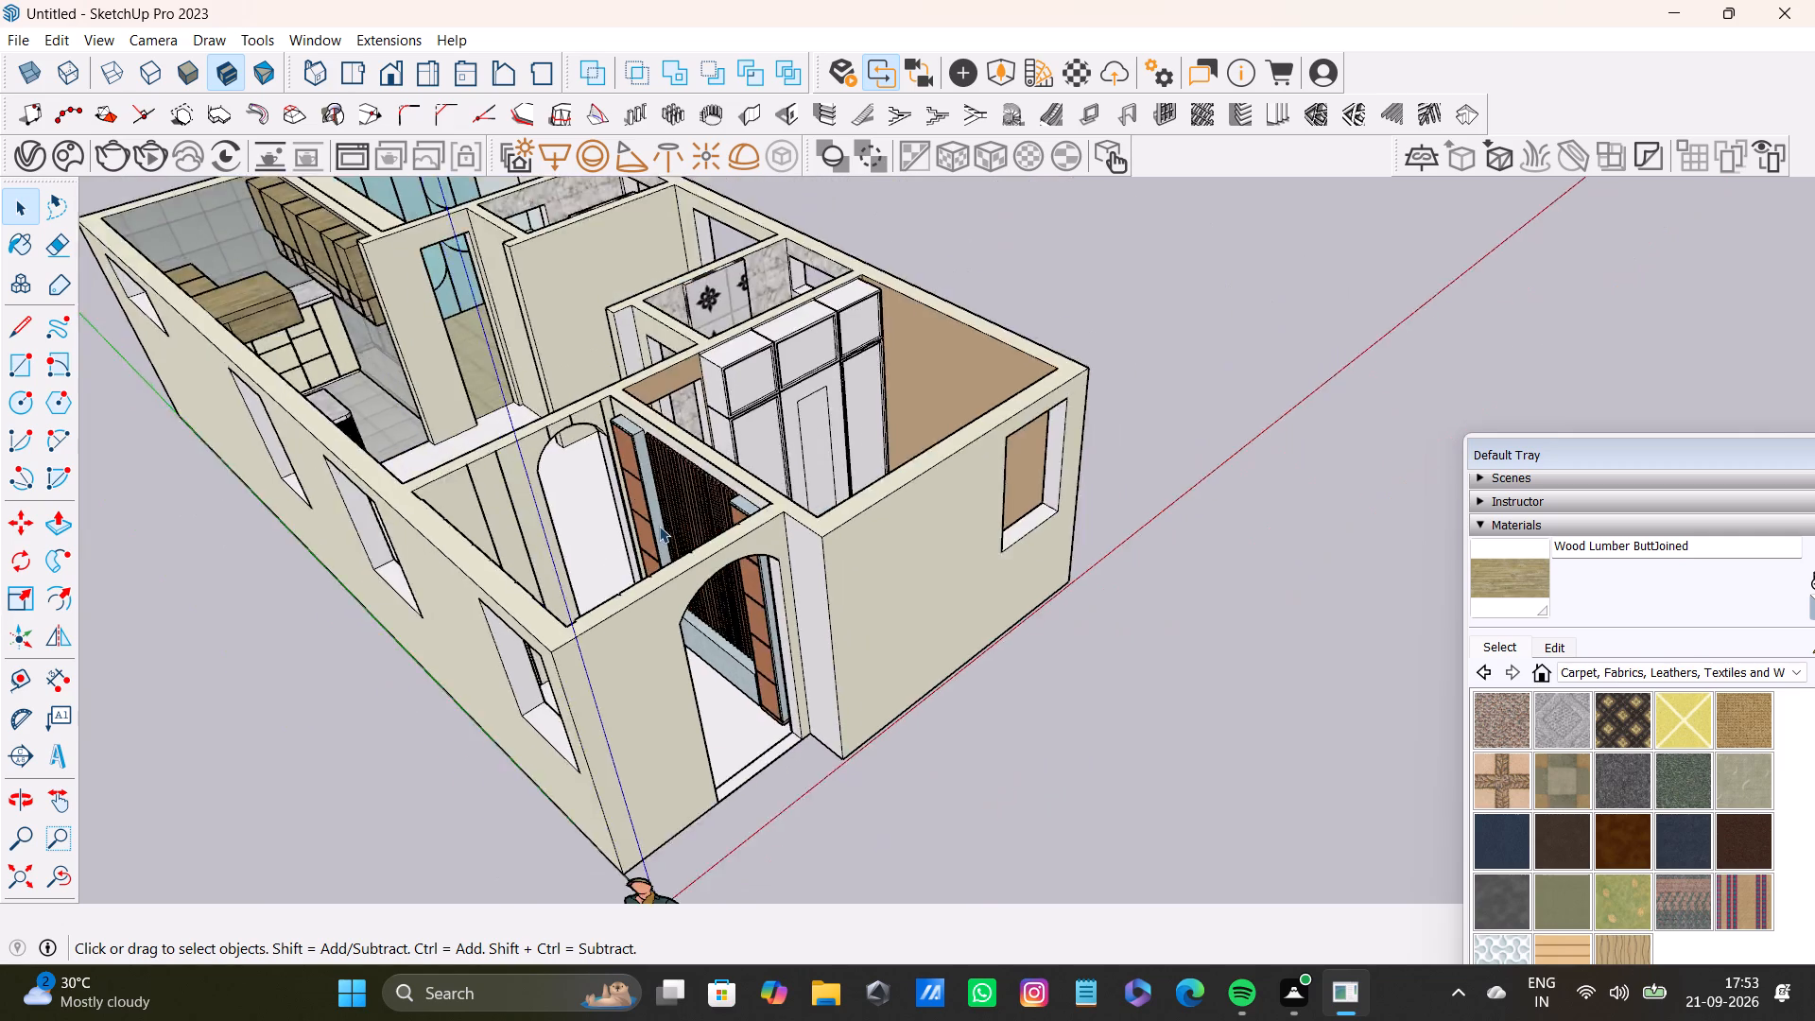
scroll(659, 526, "down", 5)
middle_click_drag(550, 543, 1079, 441)
scroll(940, 580, "up", 5)
scroll(683, 501, "down", 8)
middle_click_drag(634, 638, 633, 639)
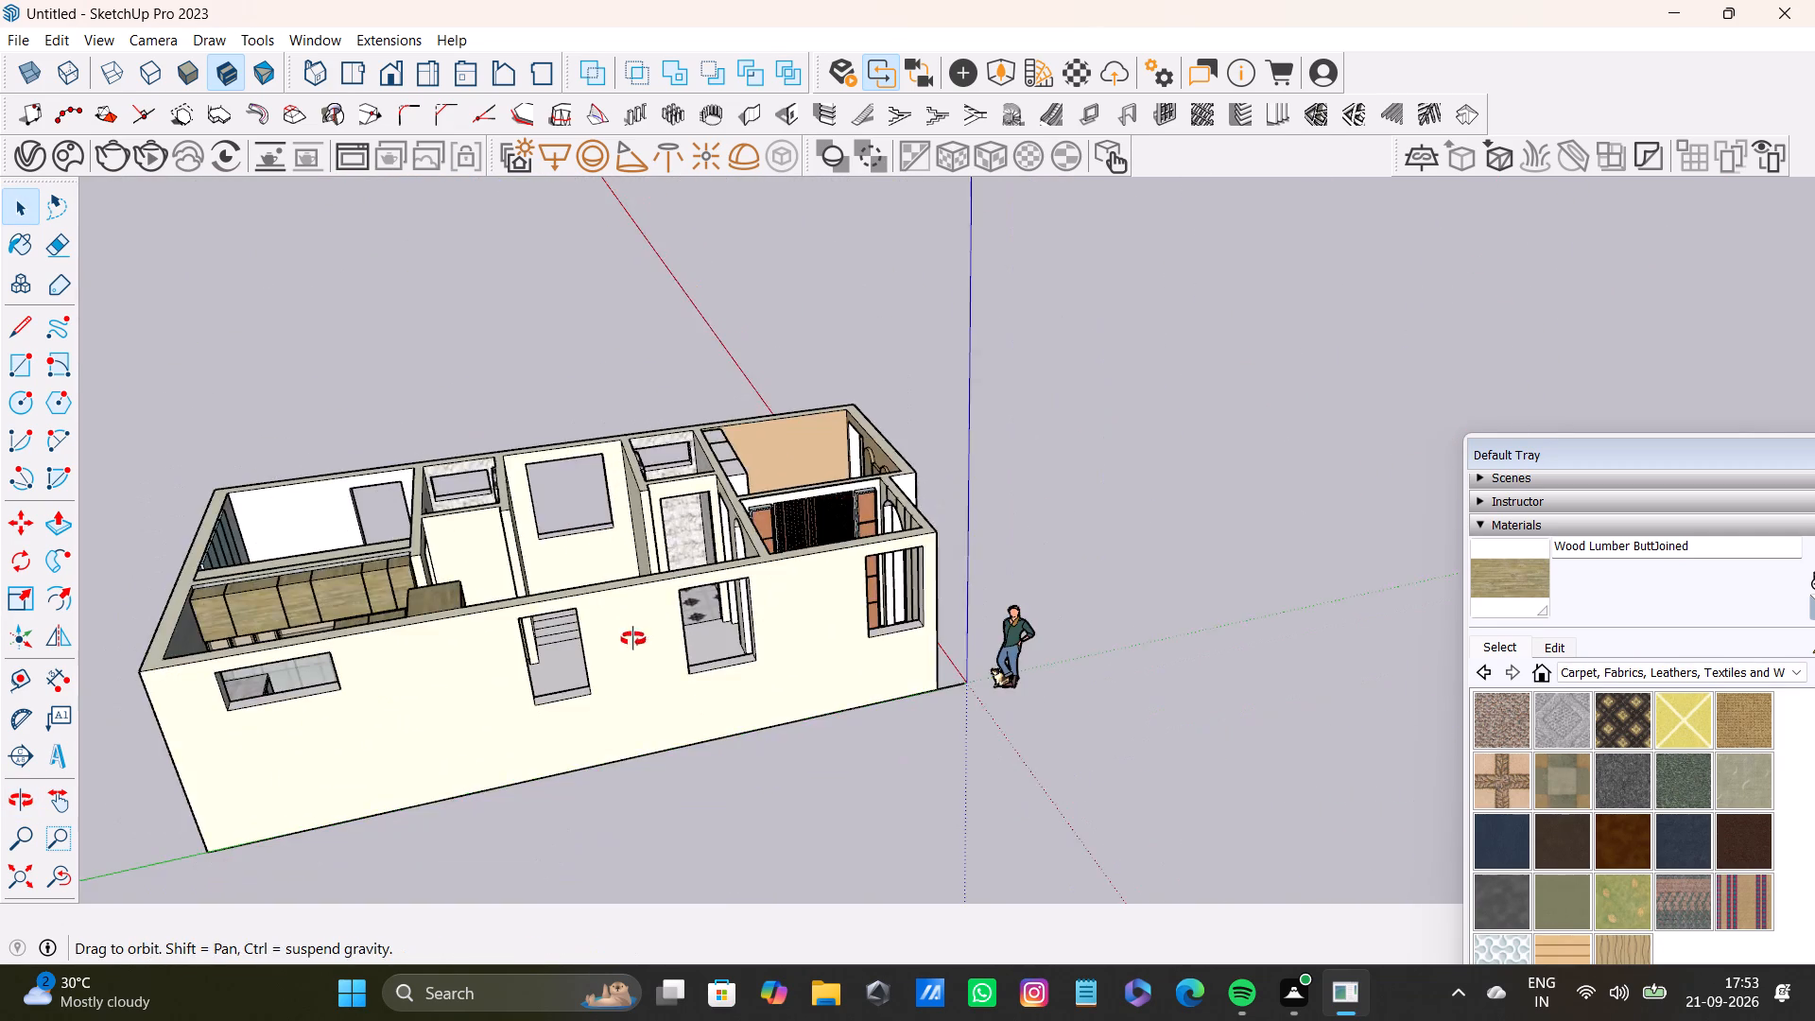
middle_click_drag(633, 639, 589, 871)
scroll(566, 521, "down", 4)
middle_click_drag(573, 532, 1224, 548)
middle_click_drag(821, 667, 1225, 528)
scroll(1040, 656, "up", 7)
middle_click_drag(895, 731, 1610, 648)
middle_click_drag(1100, 581, 1704, 575)
scroll(1069, 453, "up", 8)
middle_click_drag(1277, 437, 861, 681)
scroll(865, 546, "down", 4)
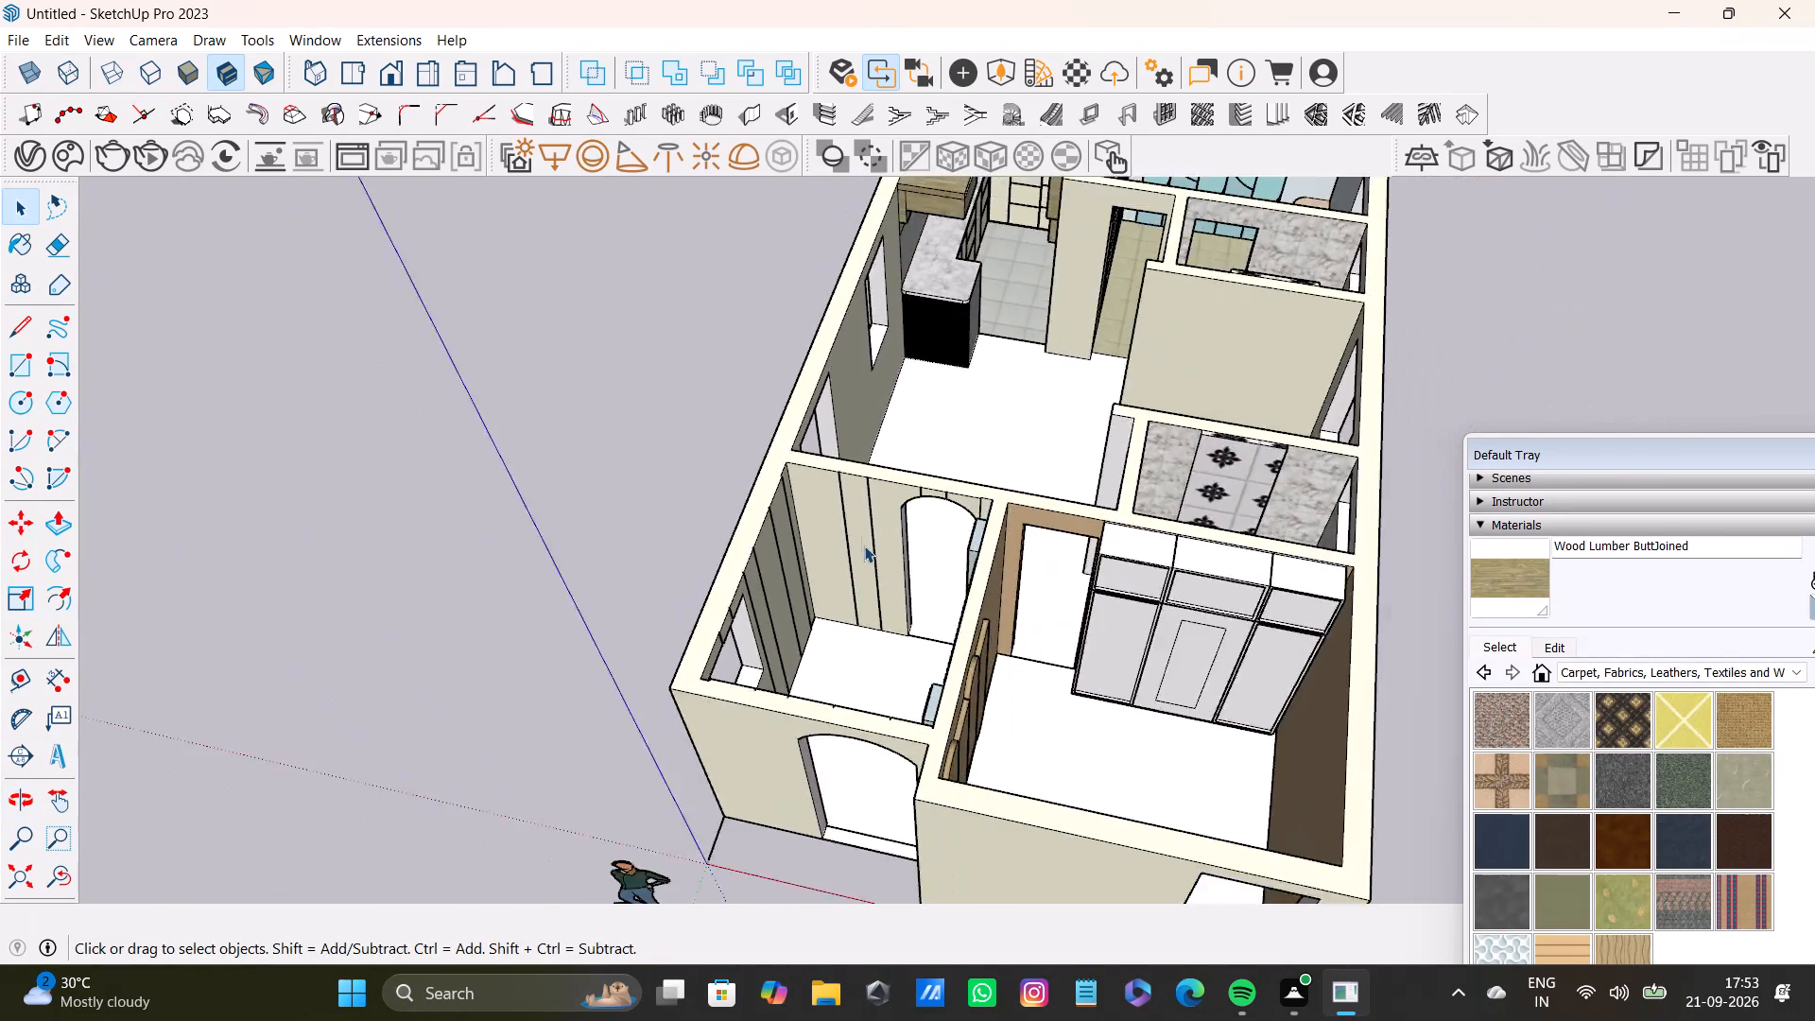
Select the white floor face of the central hall.
scroll(864, 545, "down", 4)
middle_click_drag(863, 557, 1392, 711)
scroll(861, 419, "up", 6)
left_click(851, 491)
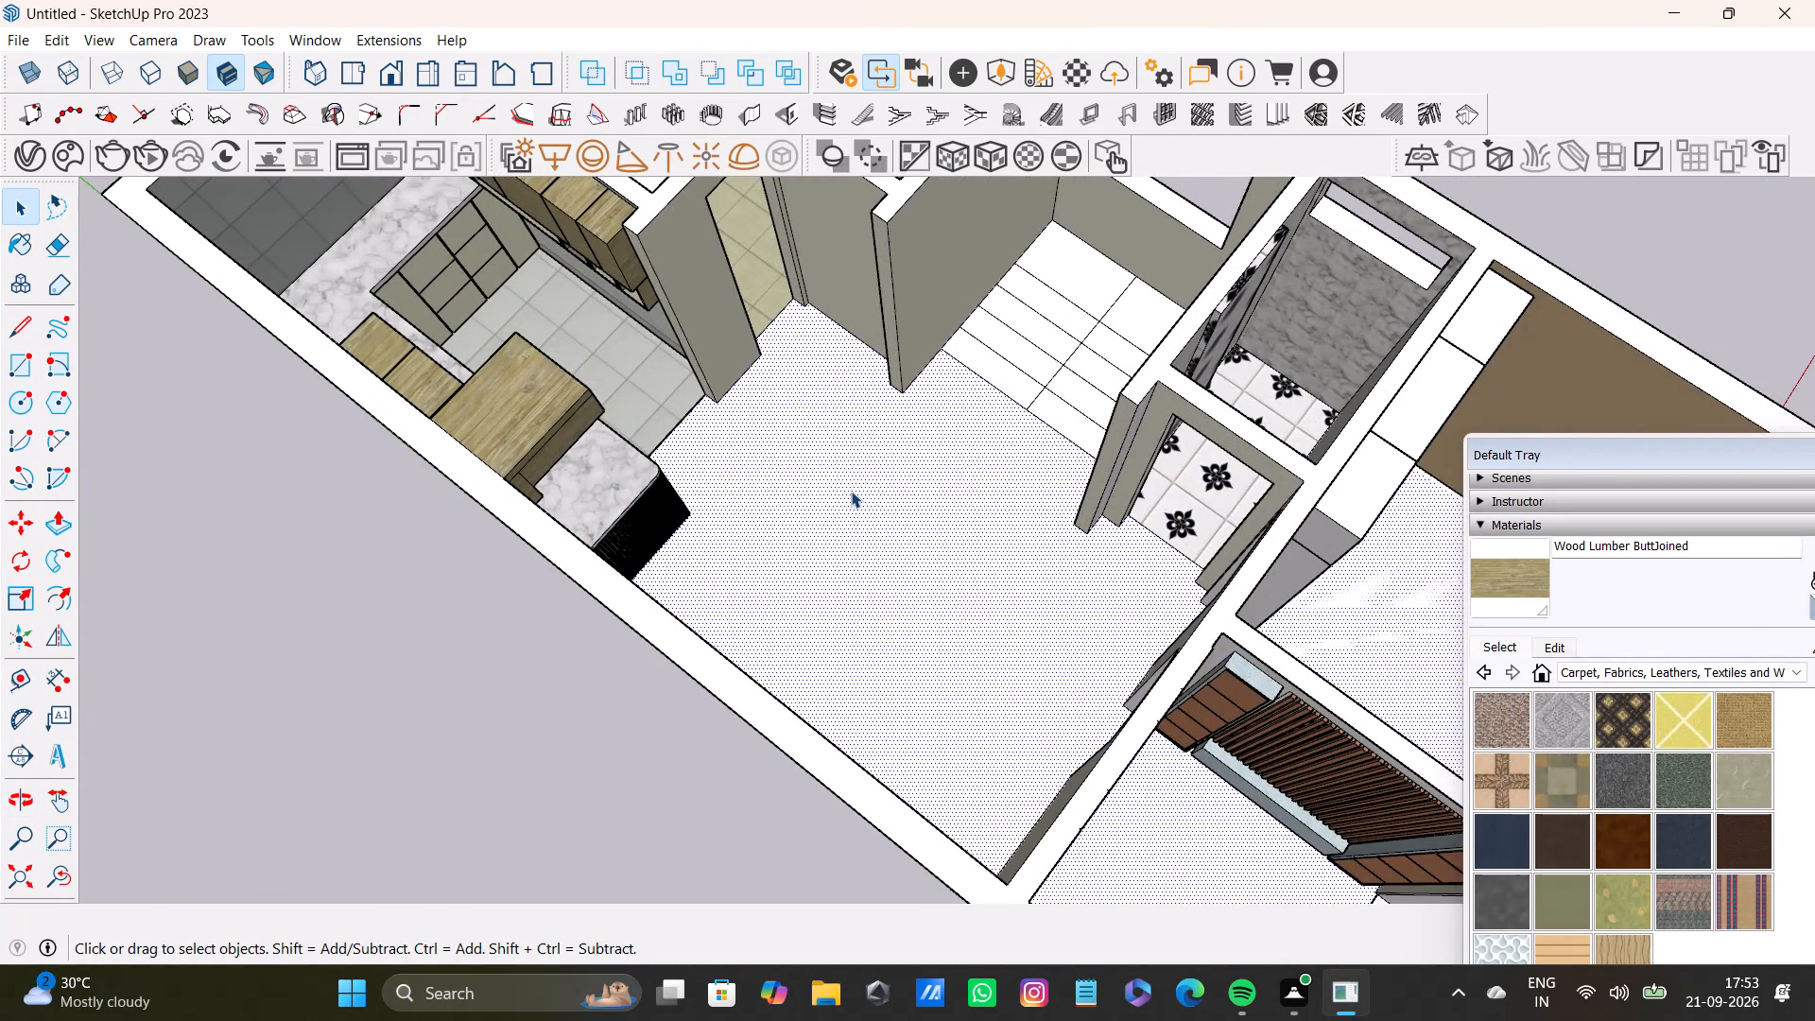
Examine how far the selected floor face extends through the hall, arched room and wardrobe room.
scroll(1009, 547, "down", 4)
middle_click_drag(1114, 595, 390, 312)
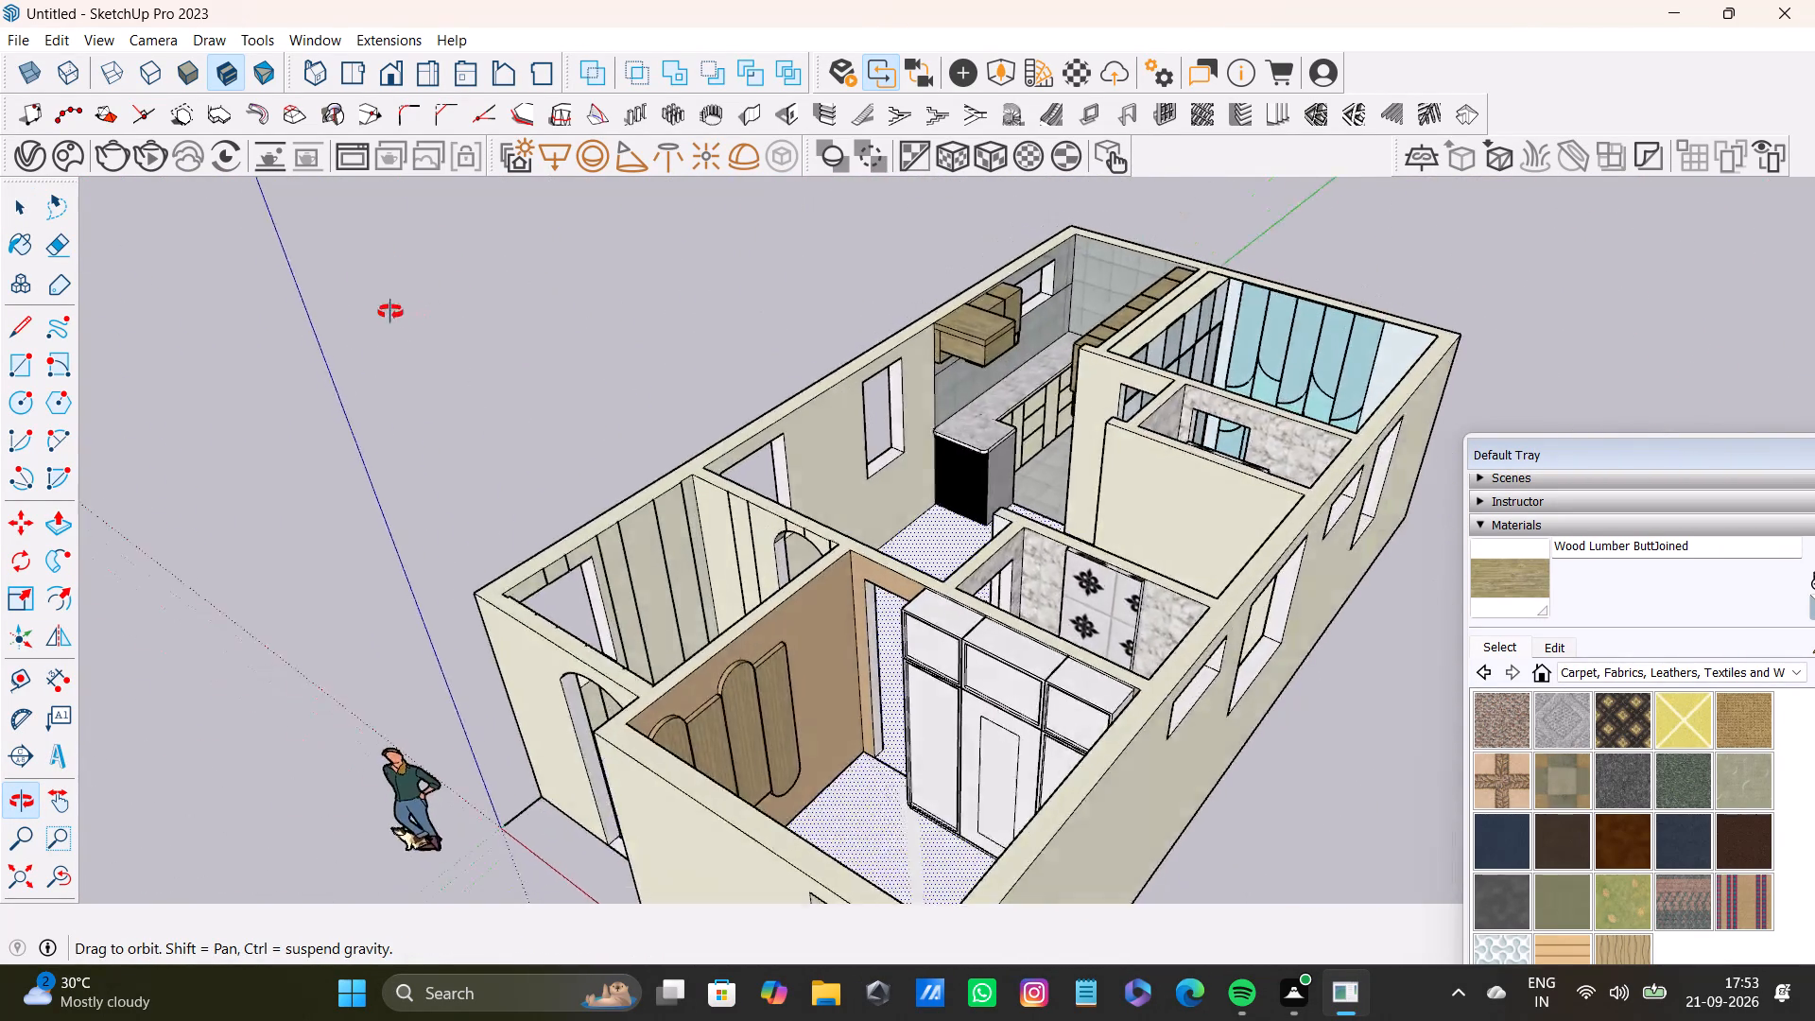
middle_click_drag(390, 312, 0, 213)
middle_click_drag(735, 562, 804, 559)
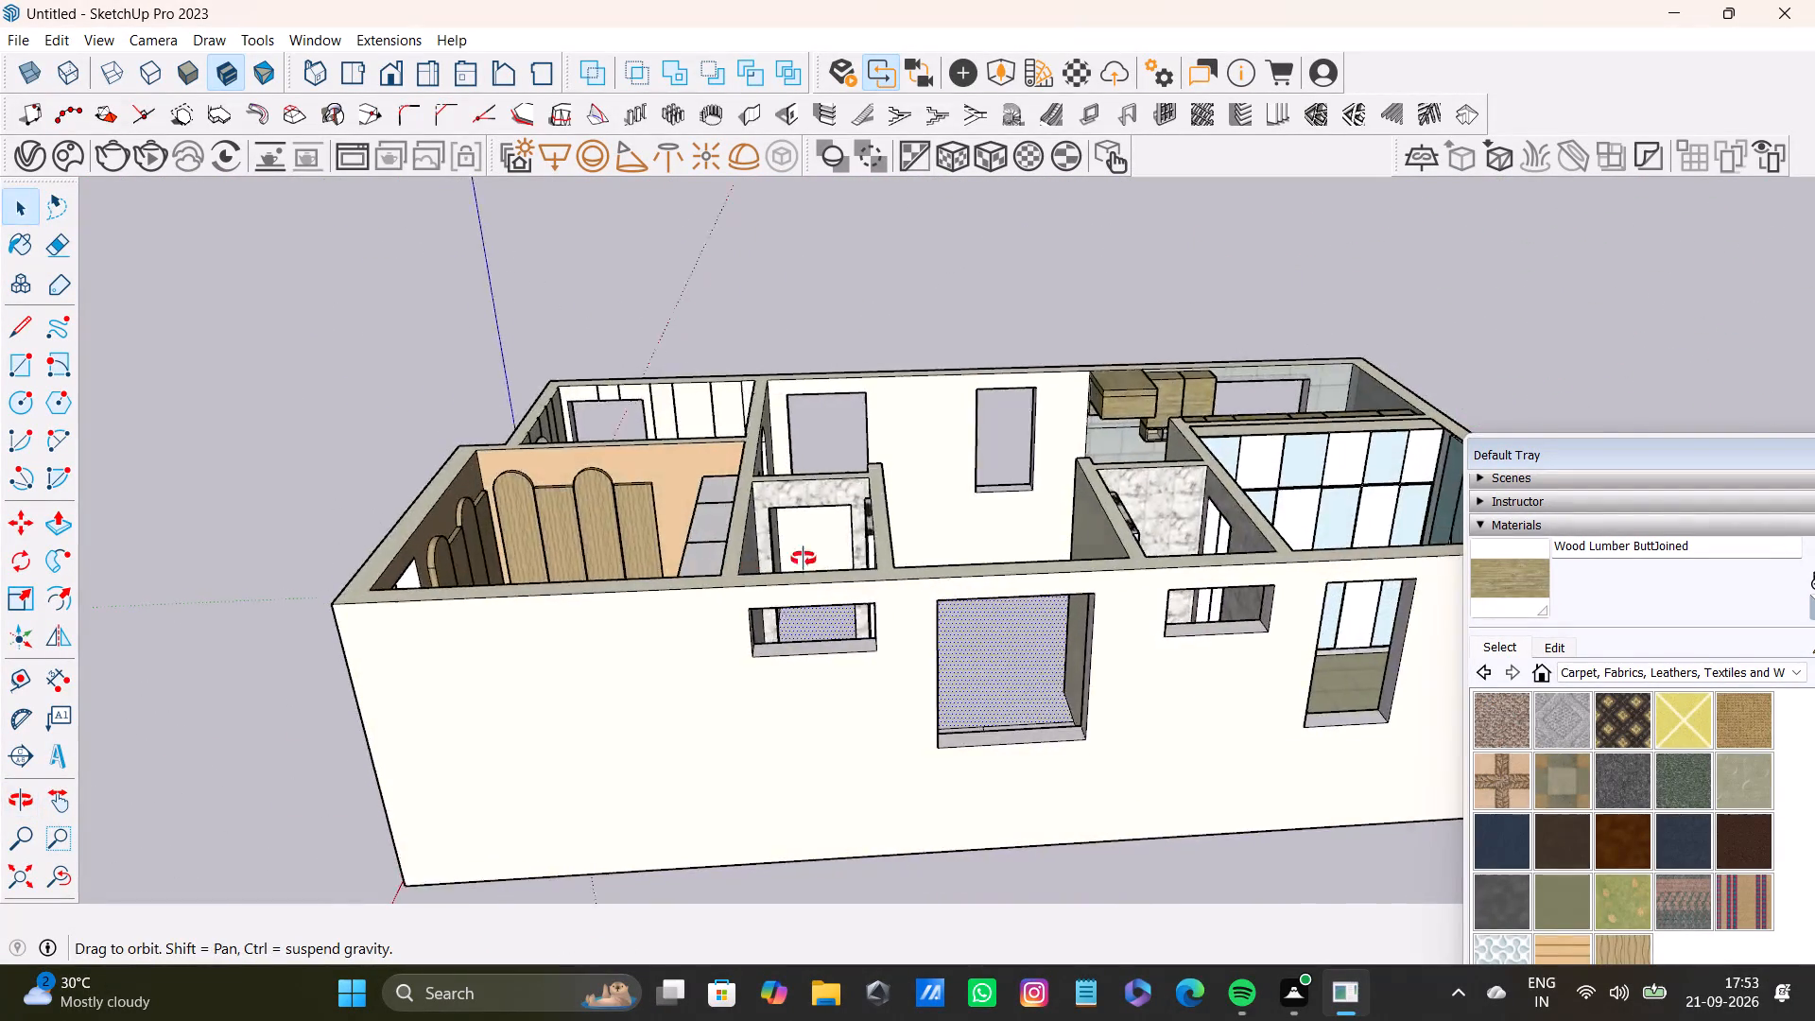
middle_click_drag(804, 559, 1453, 602)
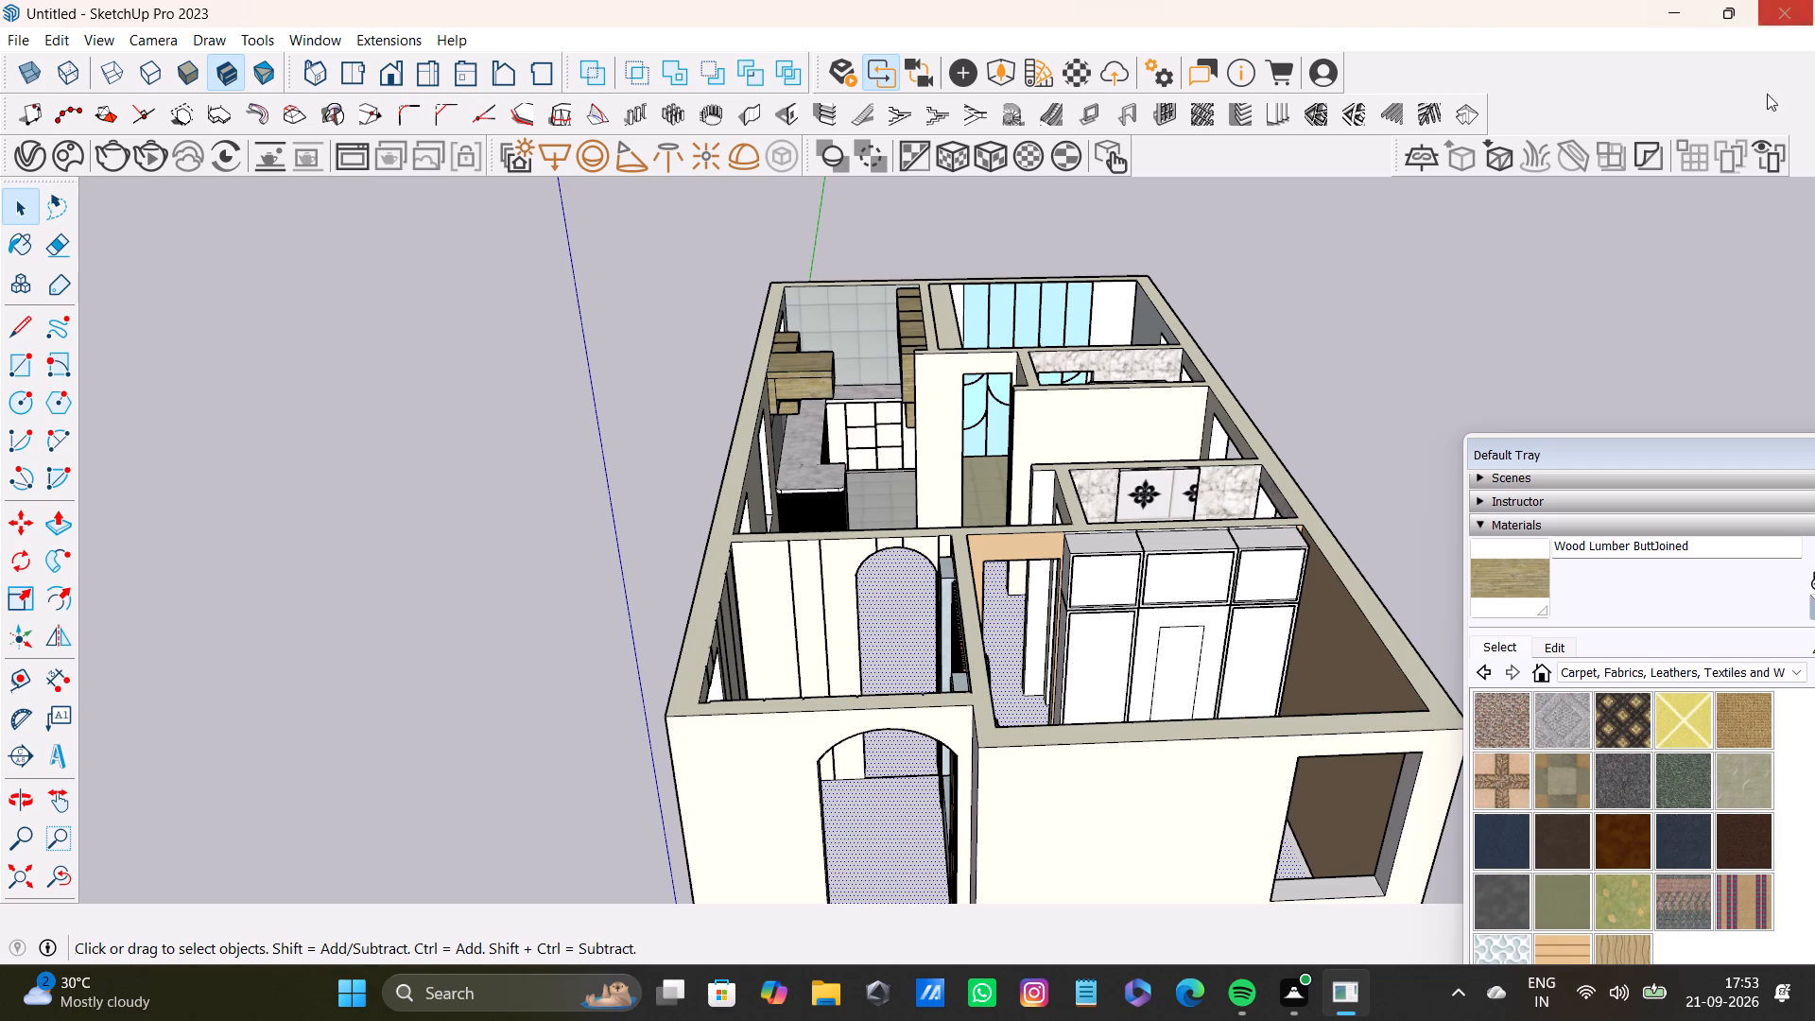
scroll(927, 402, "down", 4)
scroll(959, 391, "up", 12)
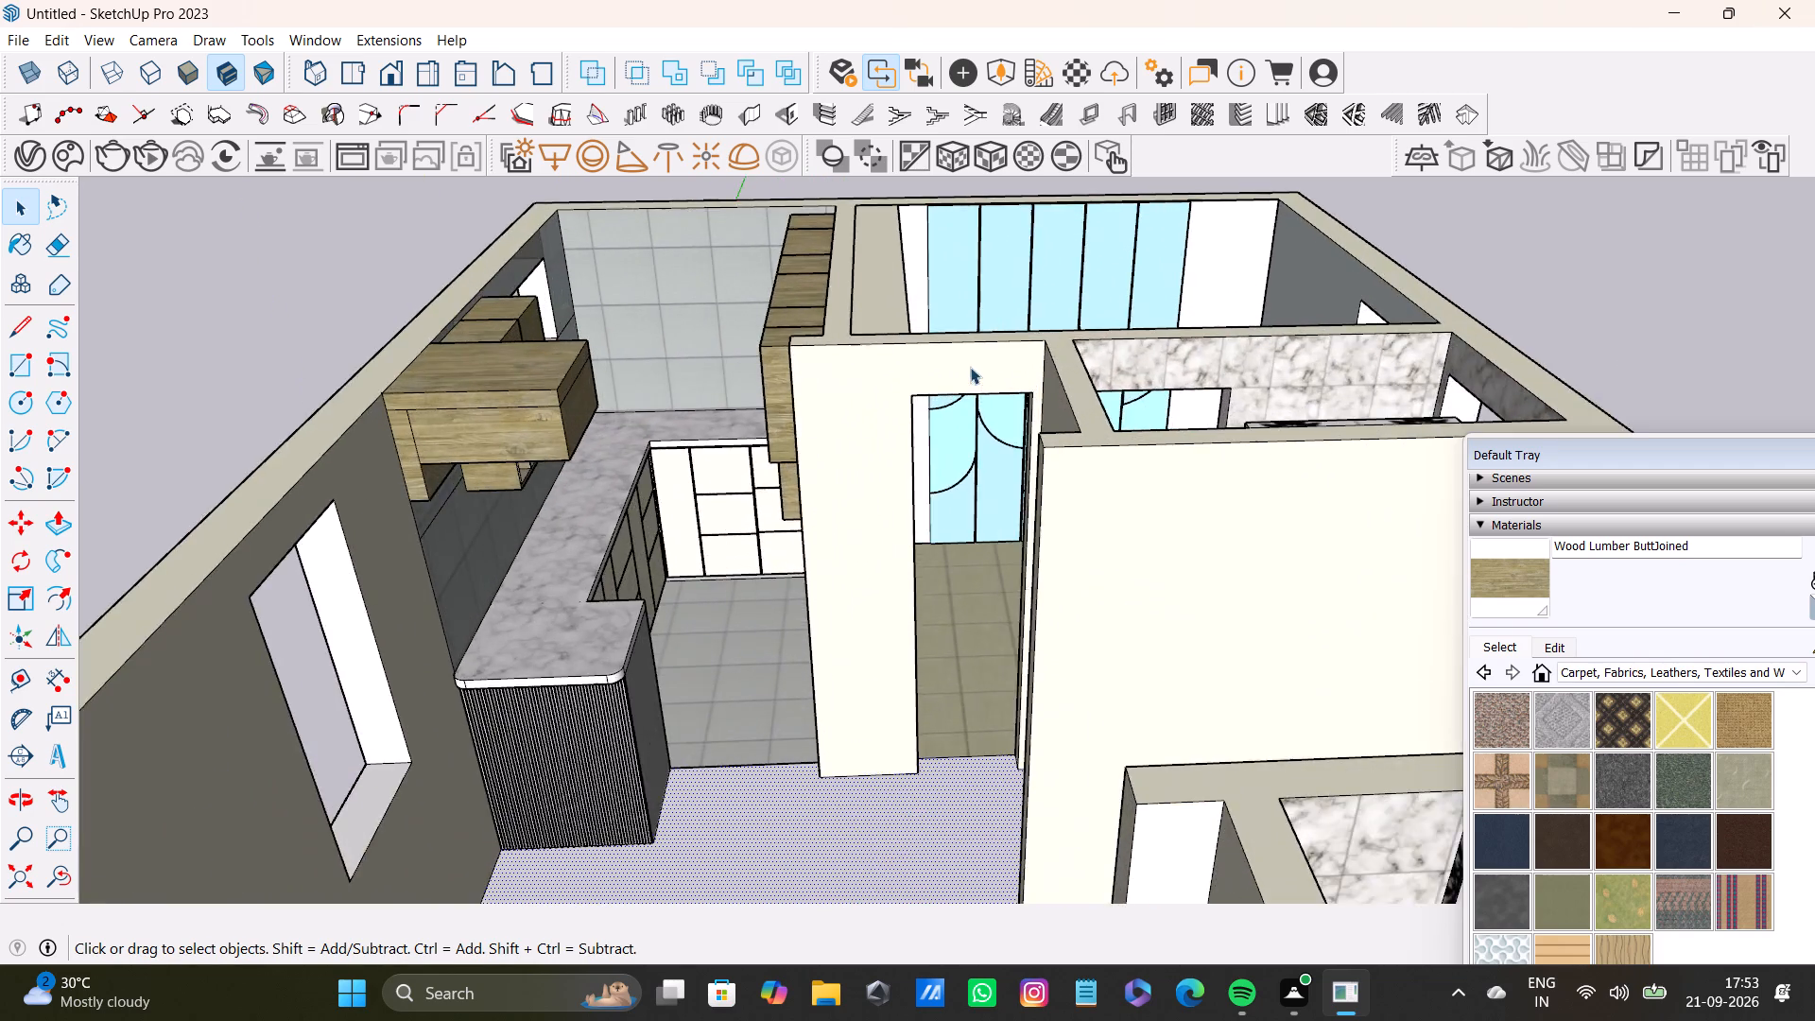
middle_click_drag(965, 377, 786, 563)
scroll(997, 398, "down", 7)
middle_click_drag(982, 440, 1383, 493)
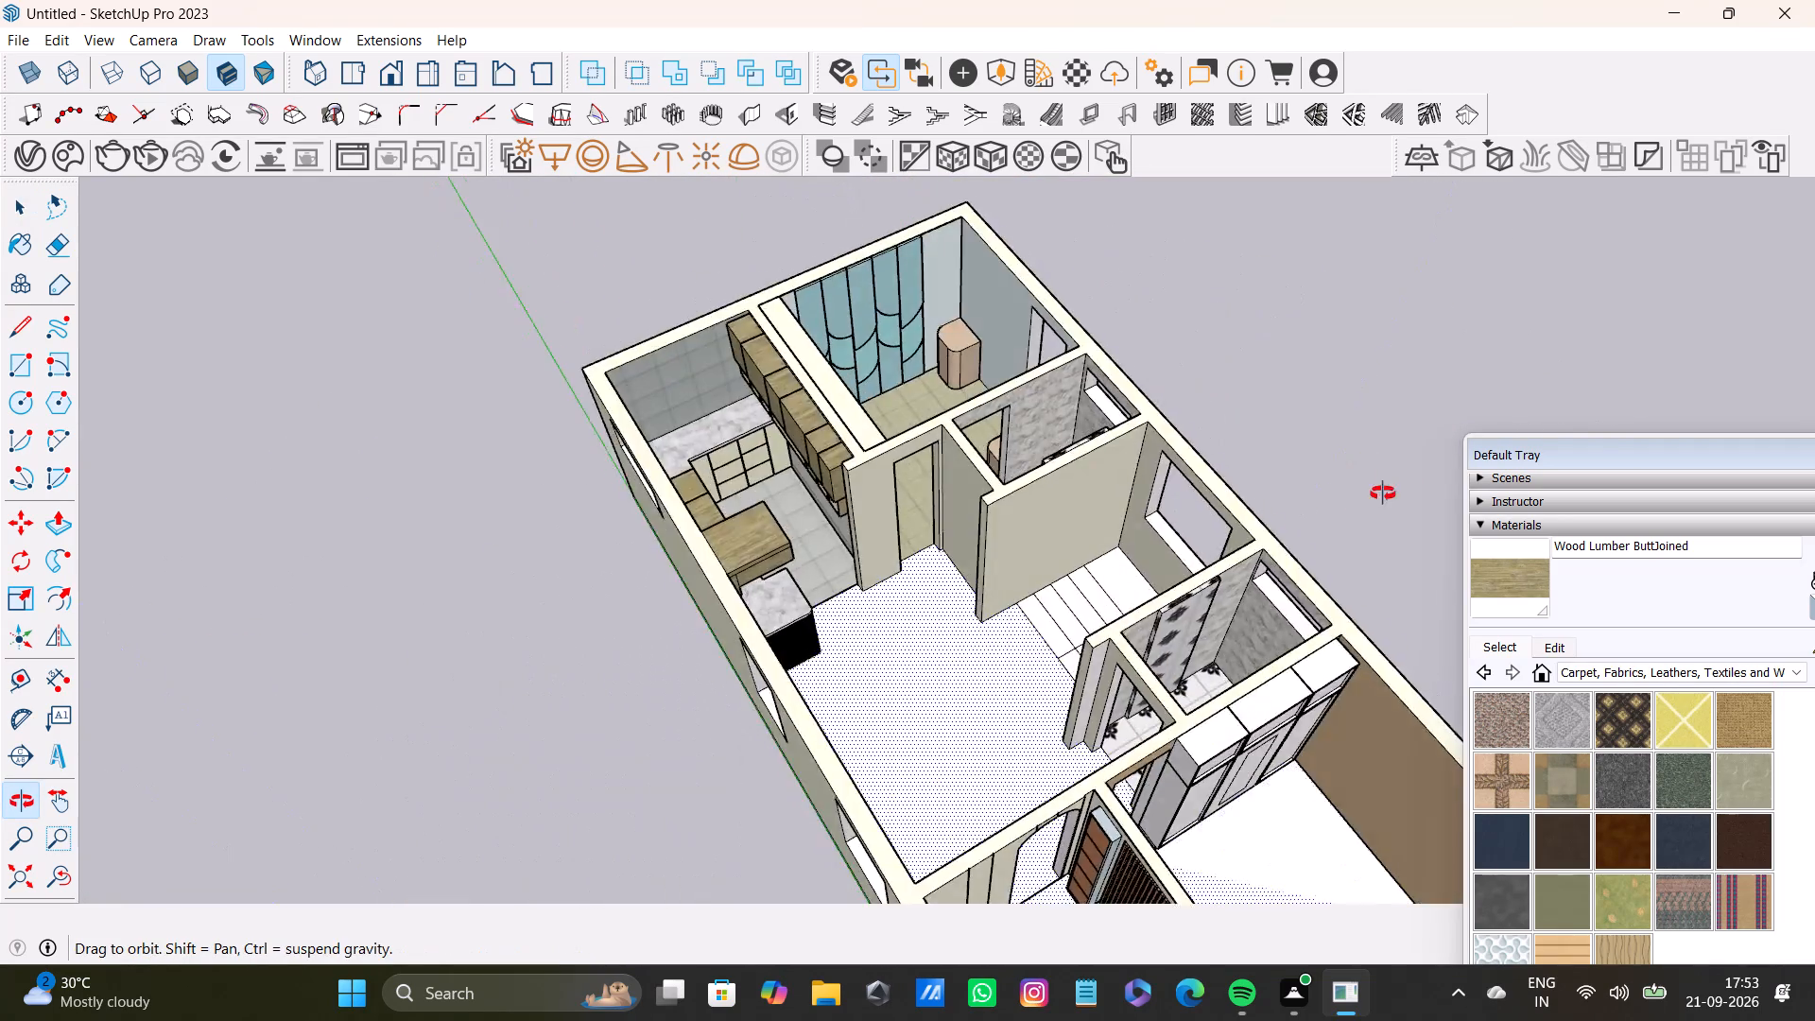
middle_click_drag(1383, 493, 622, 450)
Examine the selected hall floor and plain walls around the kitchen counter, stairs and tiled bathrooms.
scroll(753, 433, "up", 6)
middle_click_drag(859, 425, 1382, 327)
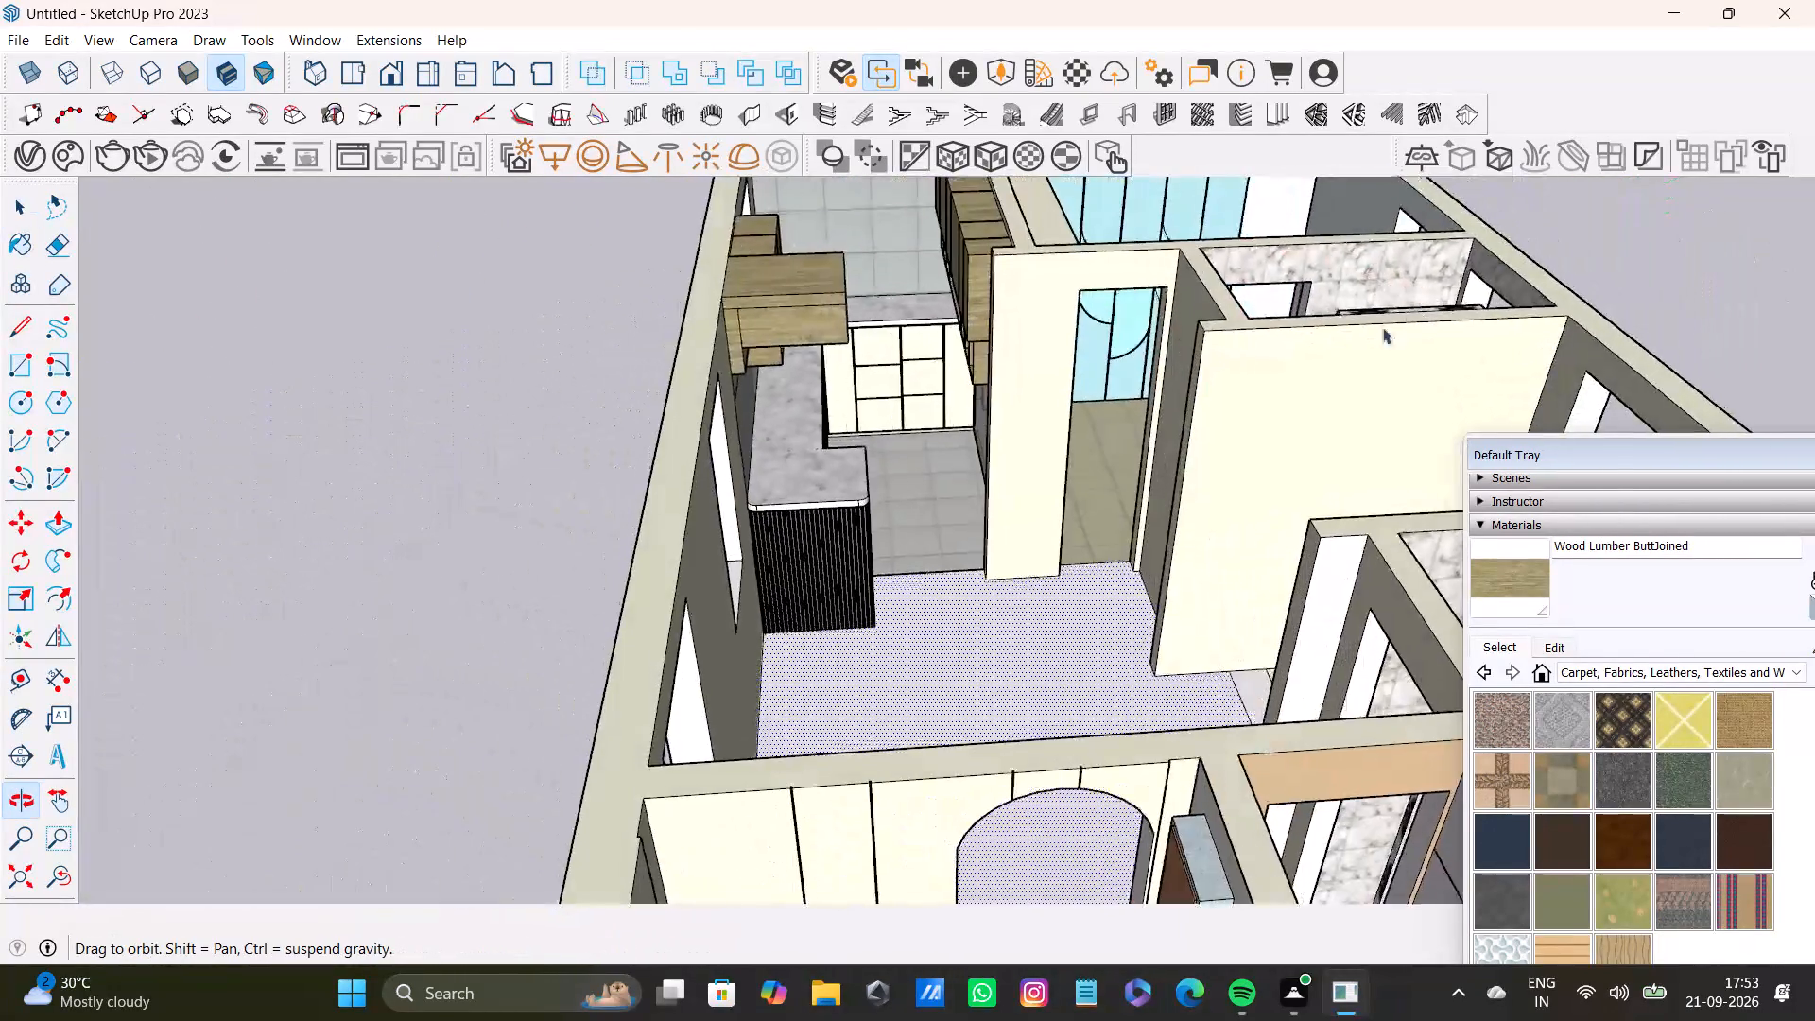
middle_click_drag(1382, 327, 1412, 305)
scroll(856, 370, "up", 3)
scroll(855, 368, "down", 8)
middle_click_drag(856, 410, 1206, 406)
scroll(828, 425, "up", 7)
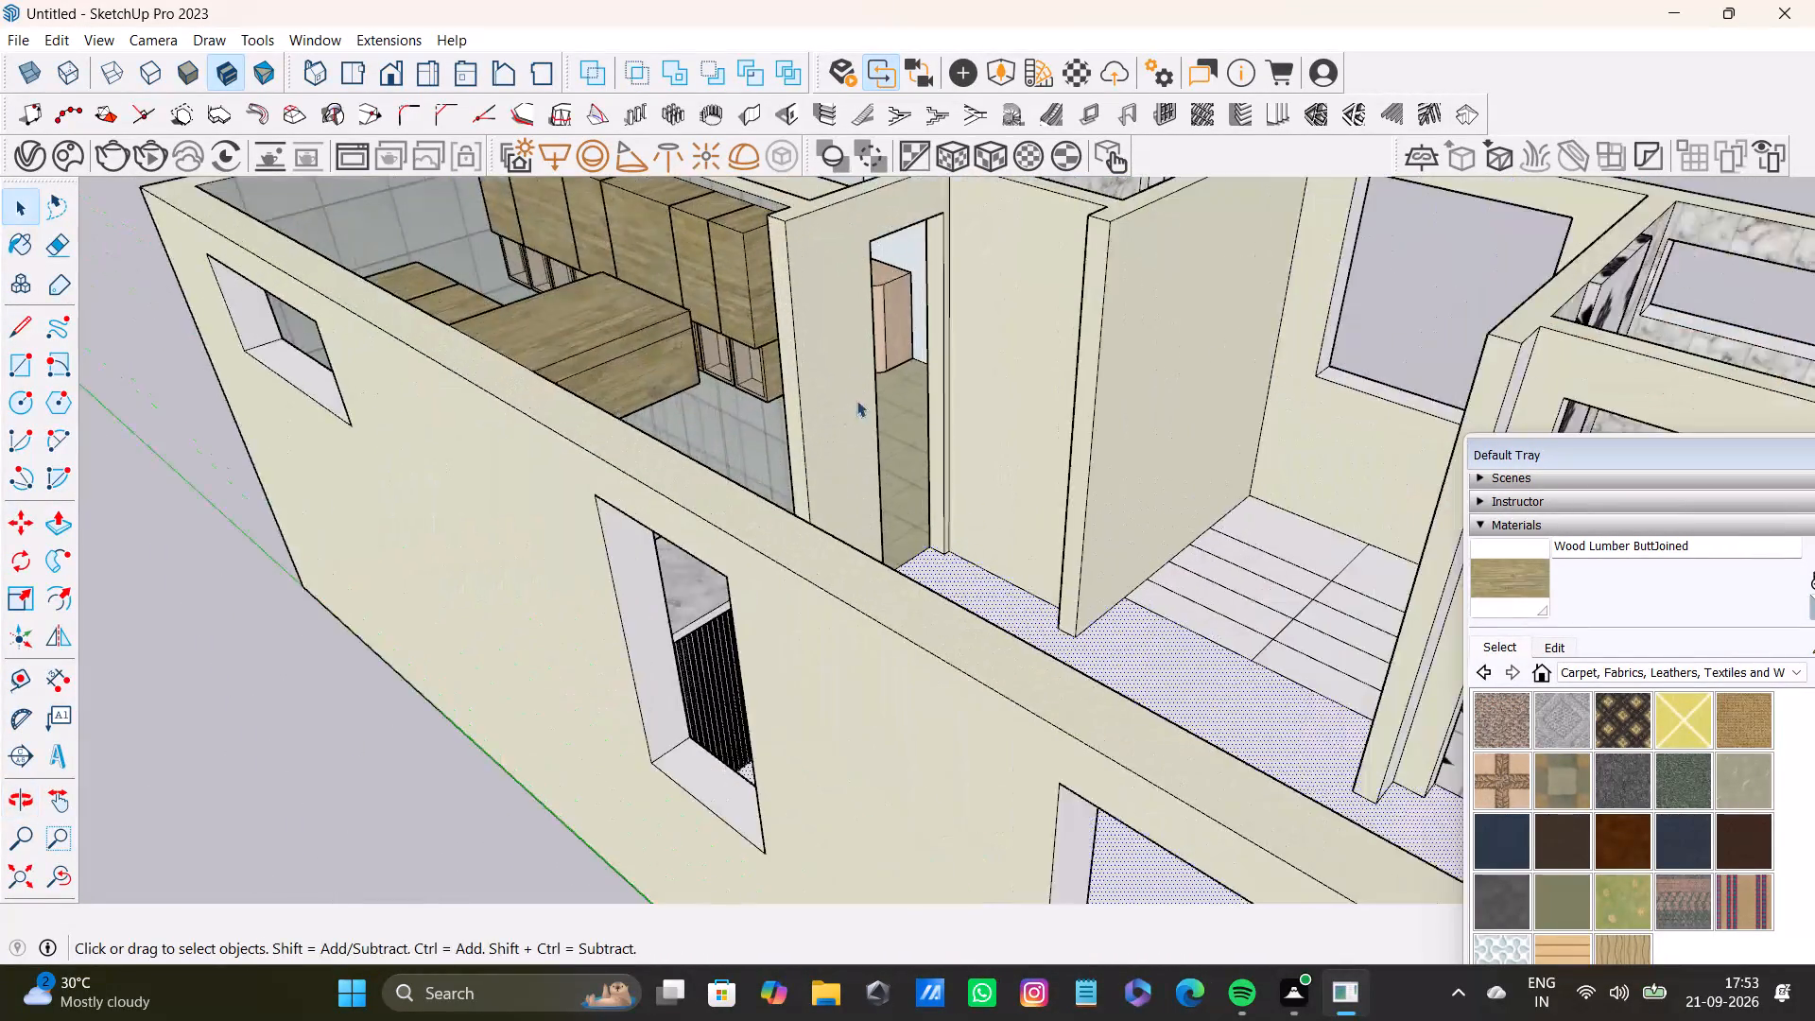
middle_click_drag(862, 398, 249, 448)
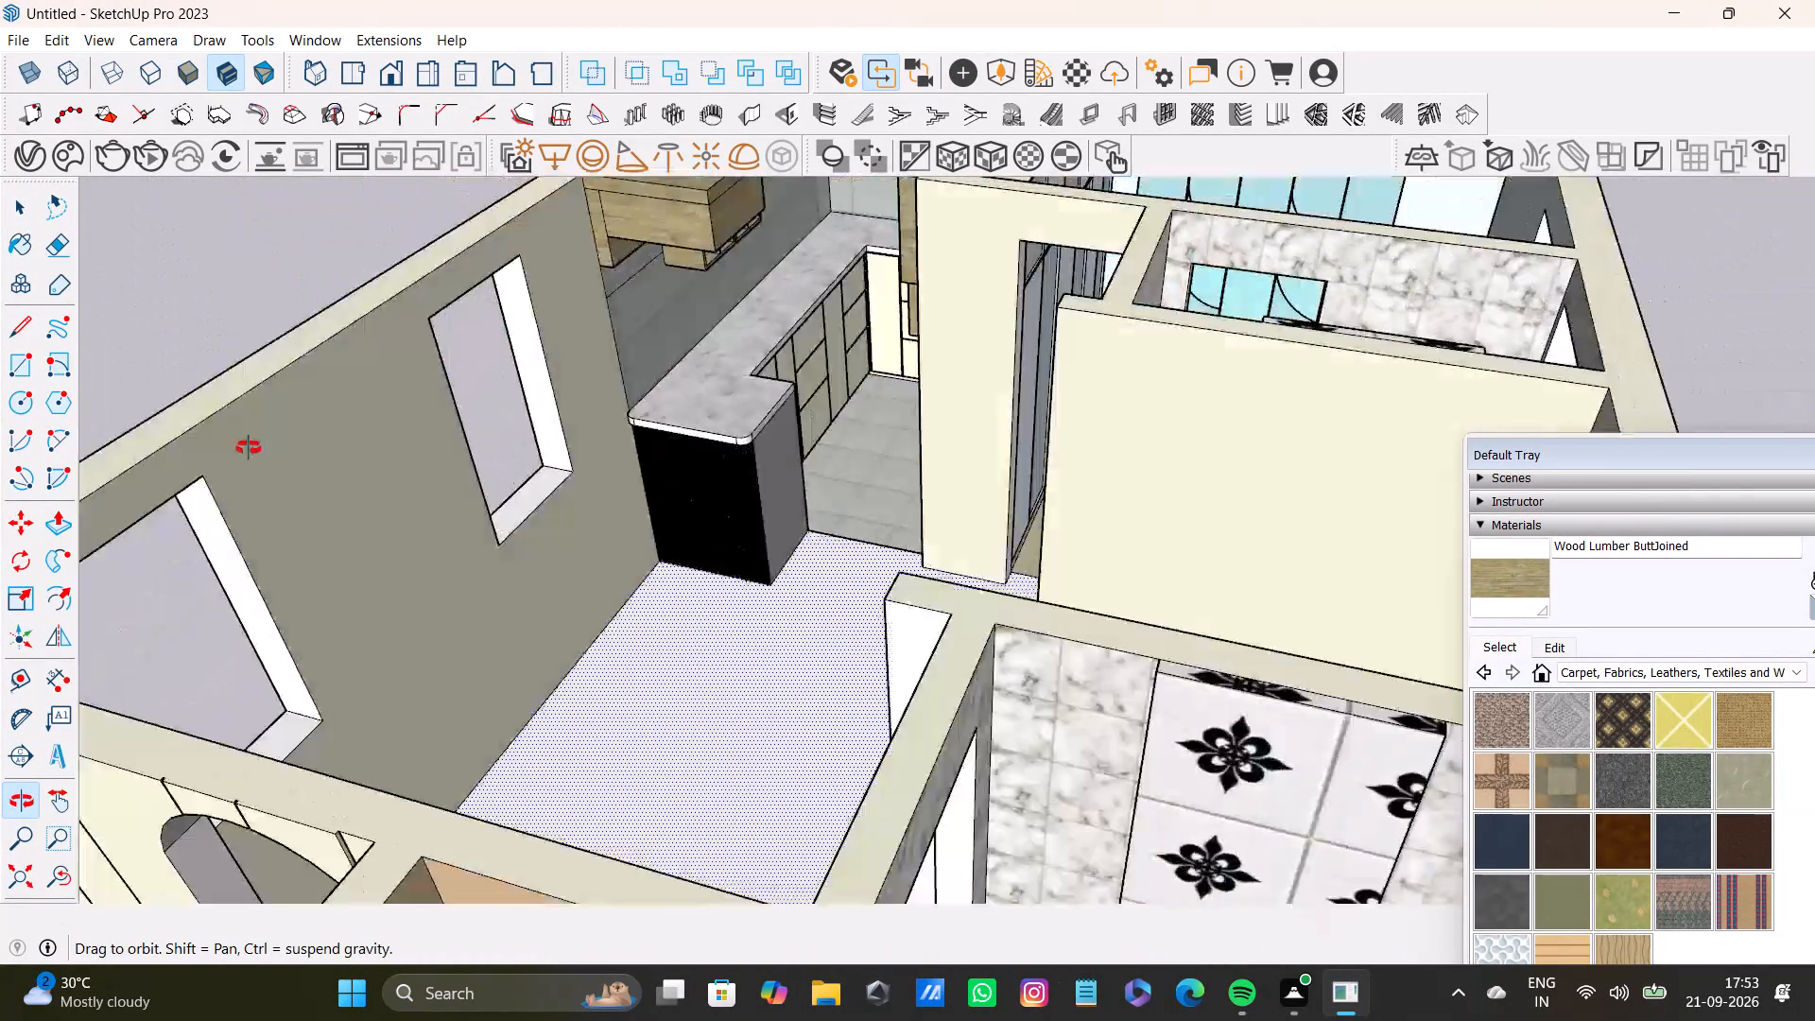
middle_click_drag(249, 448, 0, 452)
scroll(0, 448, "up", 1)
scroll(741, 426, "down", 9)
middle_click_drag(691, 476, 229, 446)
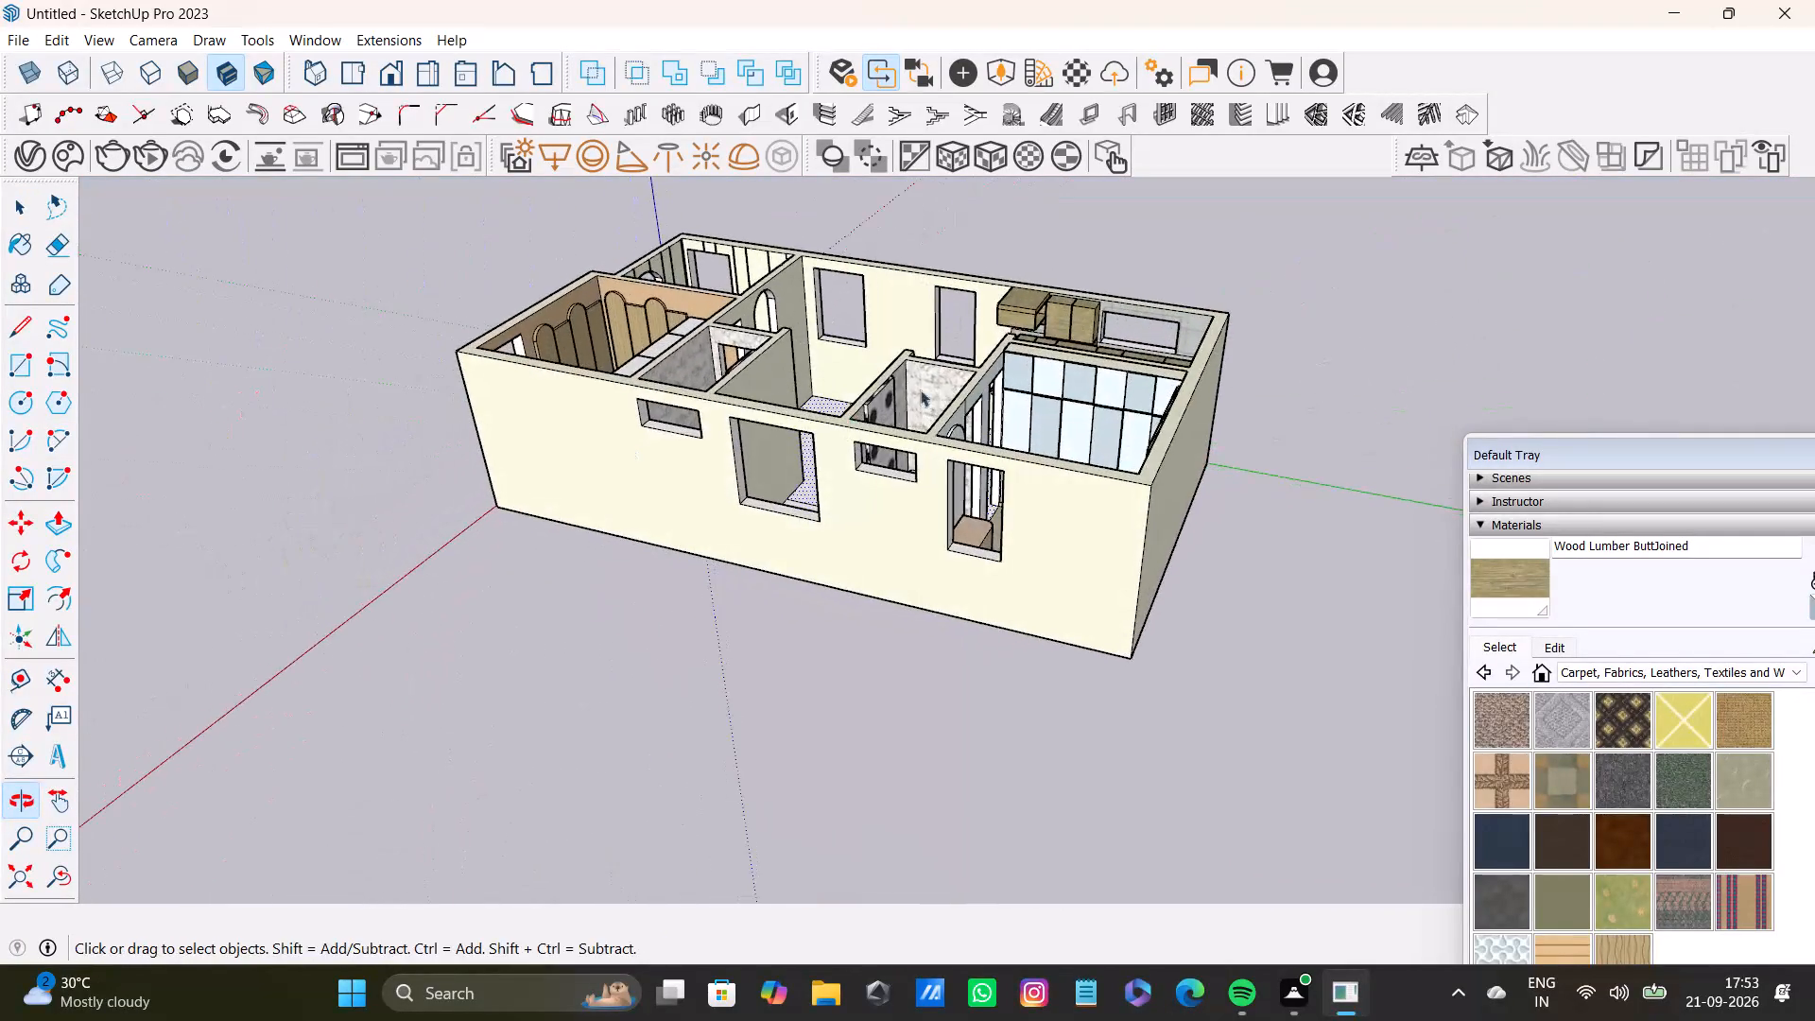
scroll(959, 418, "down", 1)
middle_click_drag(959, 418, 954, 719)
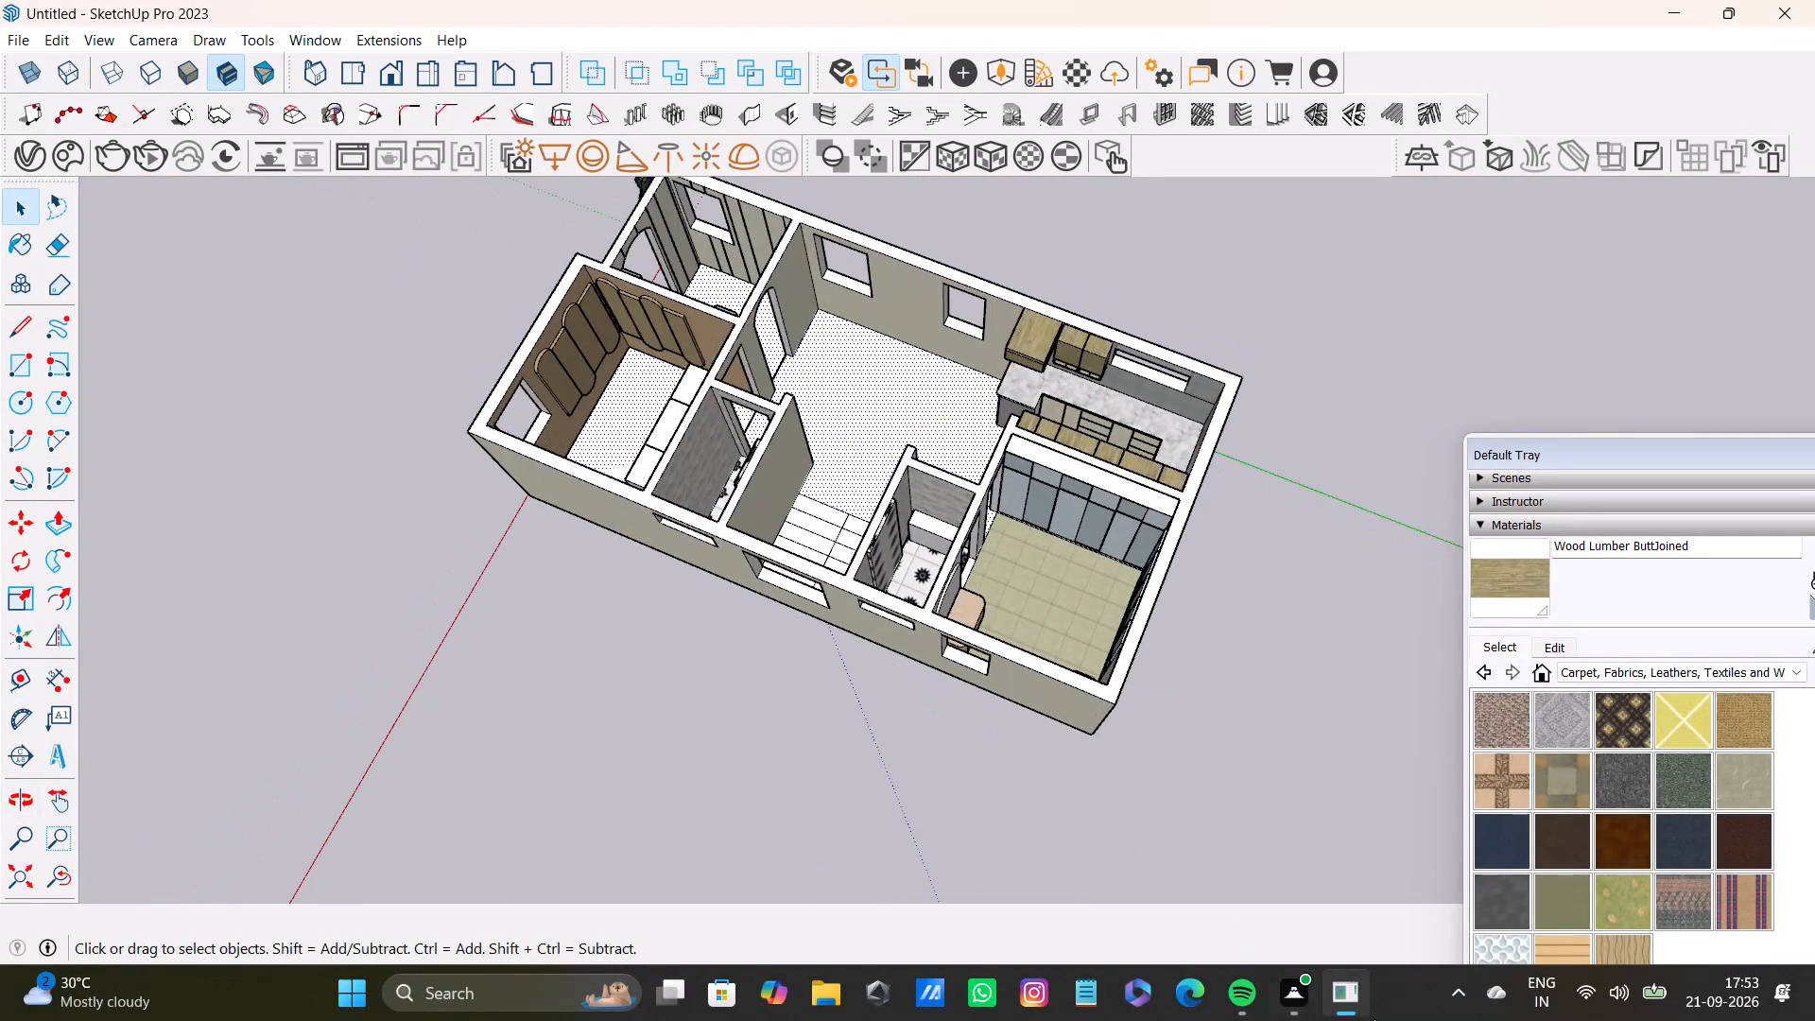
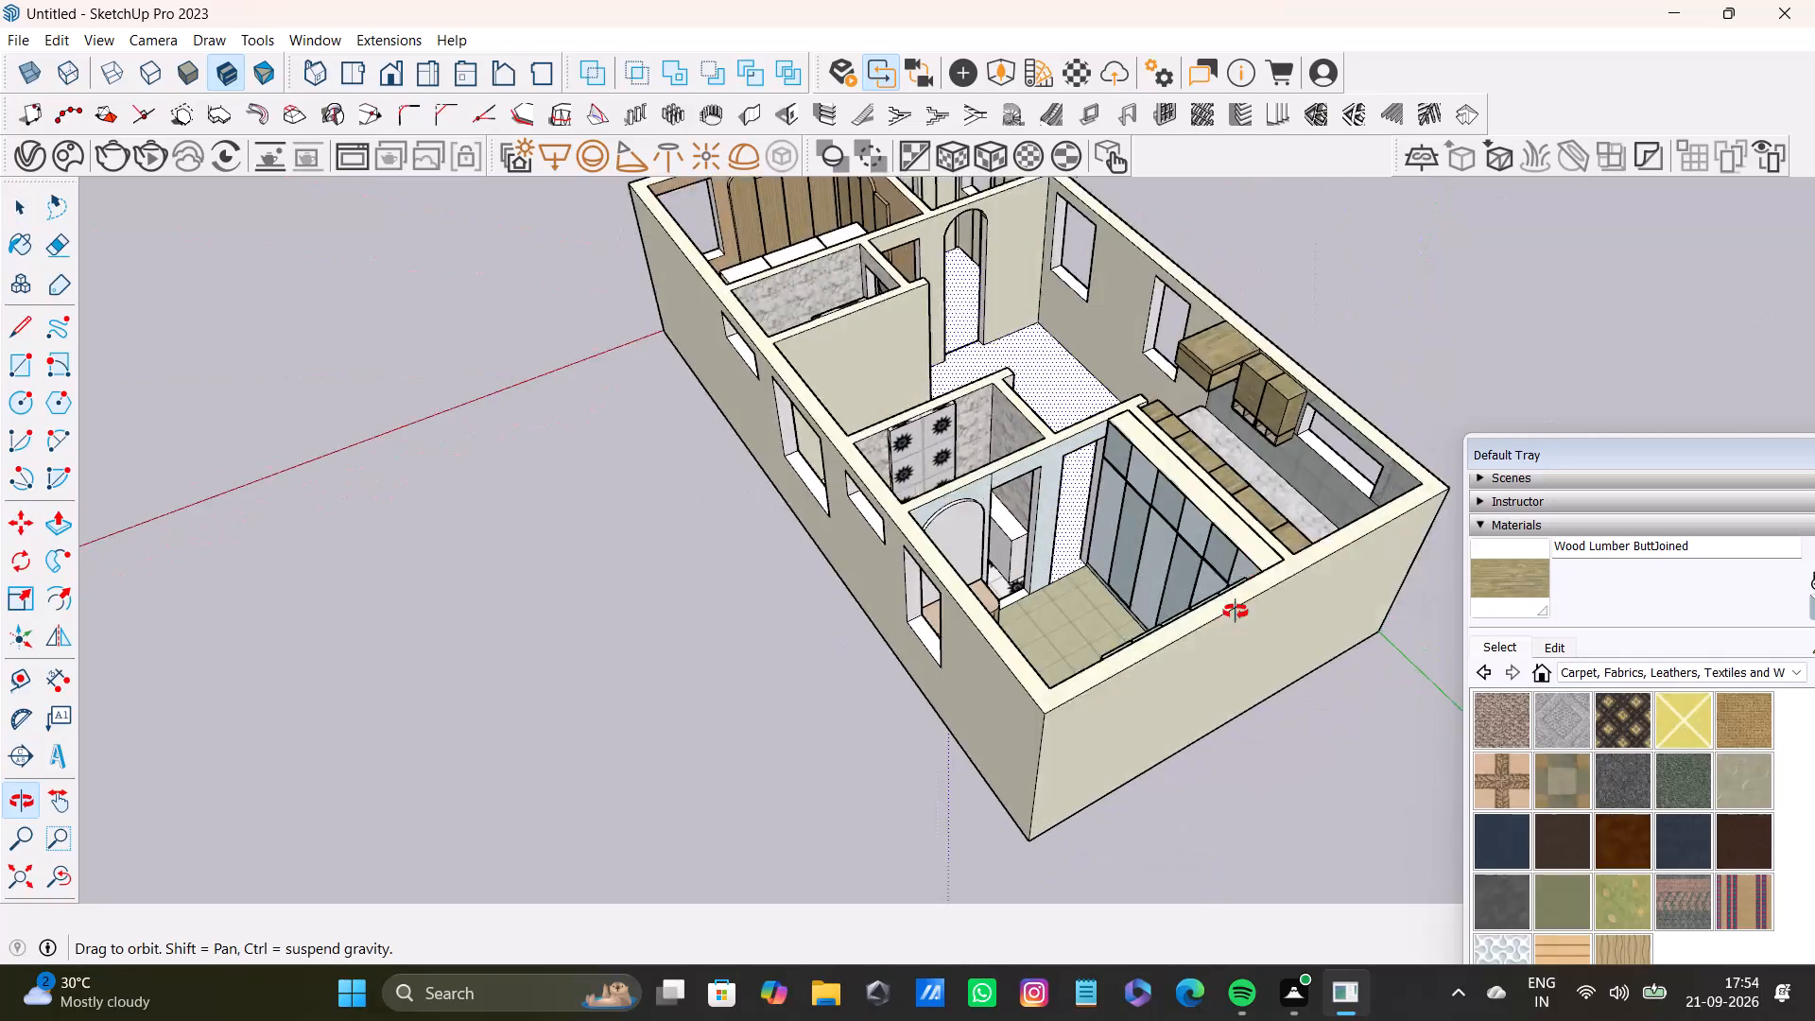
Delete the stray vertical edge on the pale blue wall between the arched niche and the bathroom doorway.
scroll(923, 456, "up", 10)
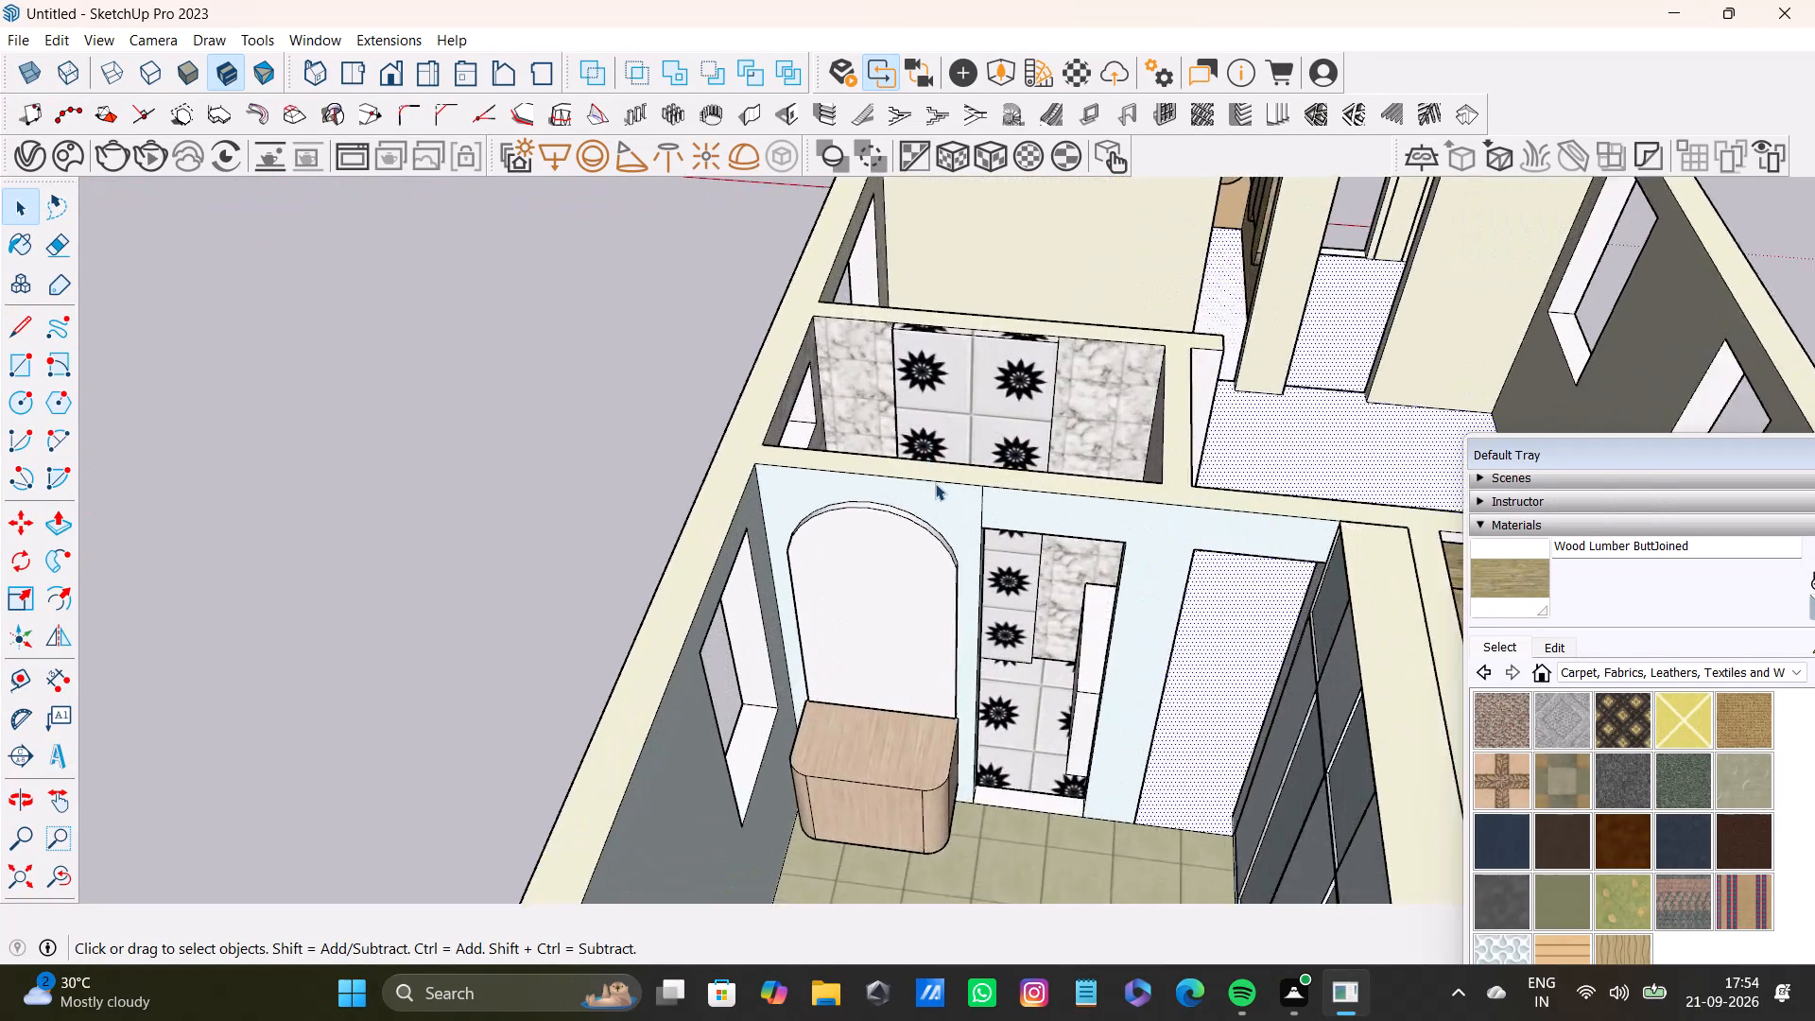
scroll(935, 483, "up", 5)
left_click(1028, 535)
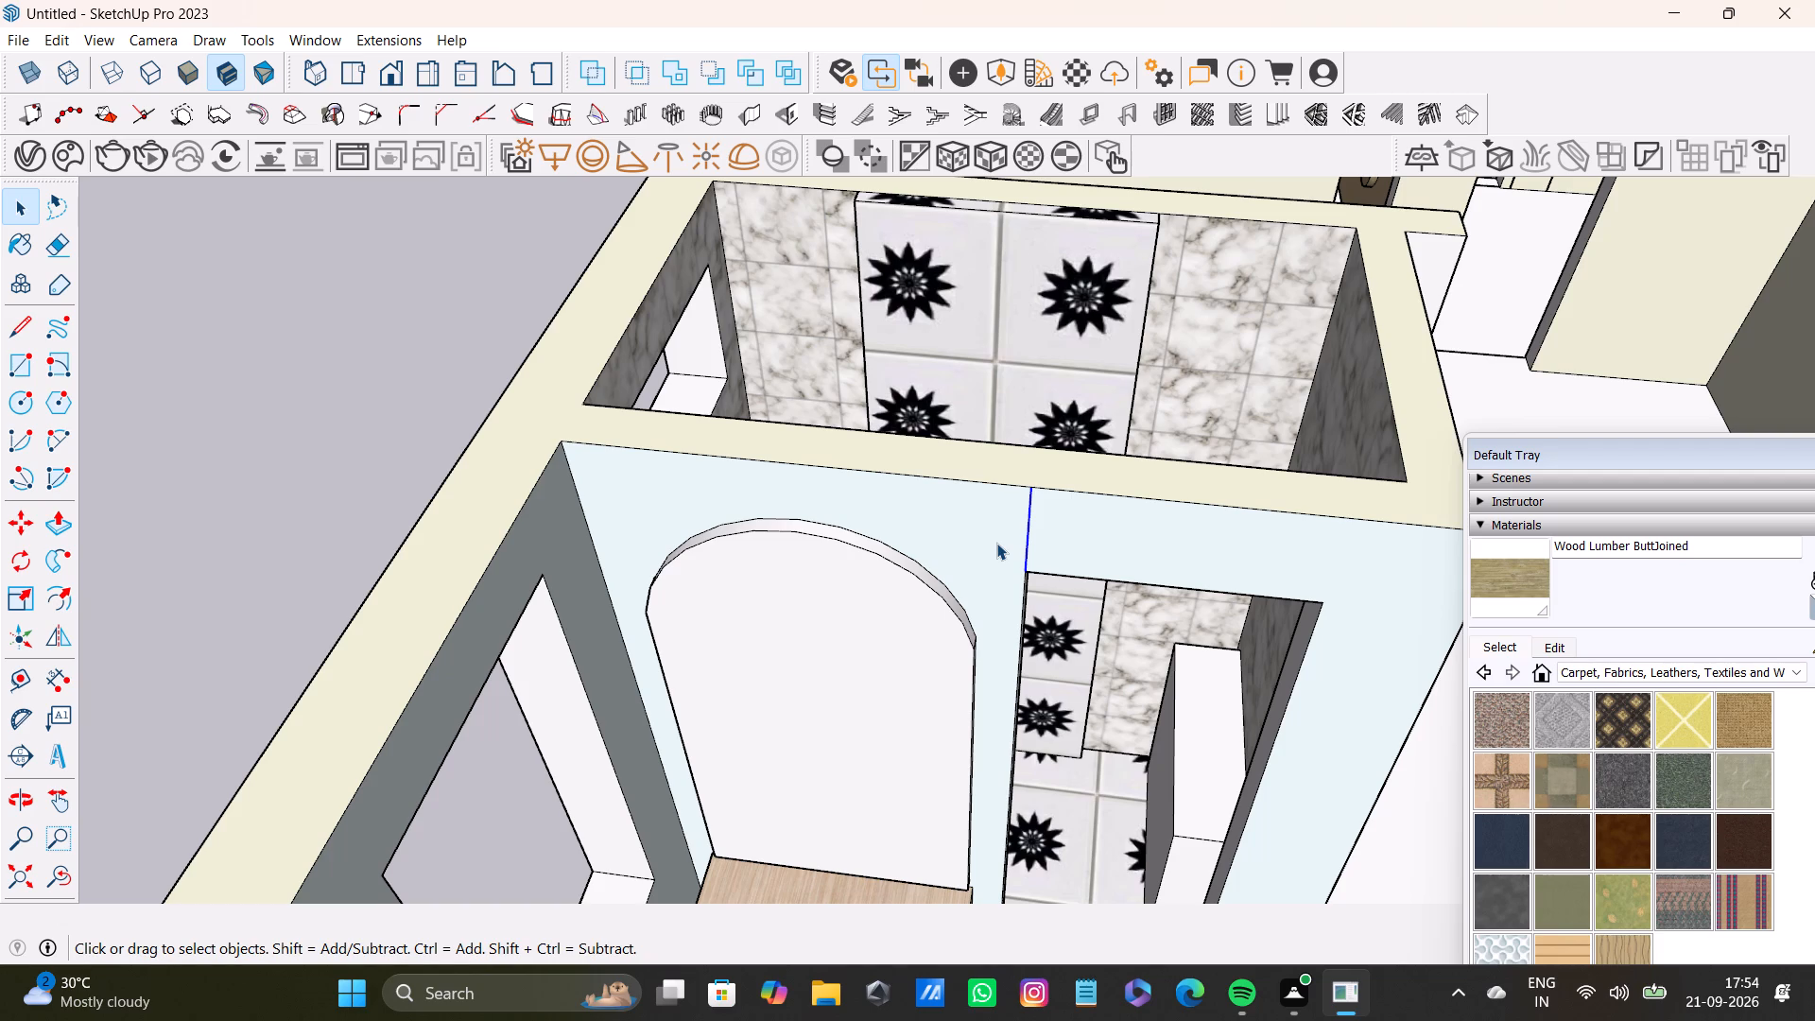
key("Delete")
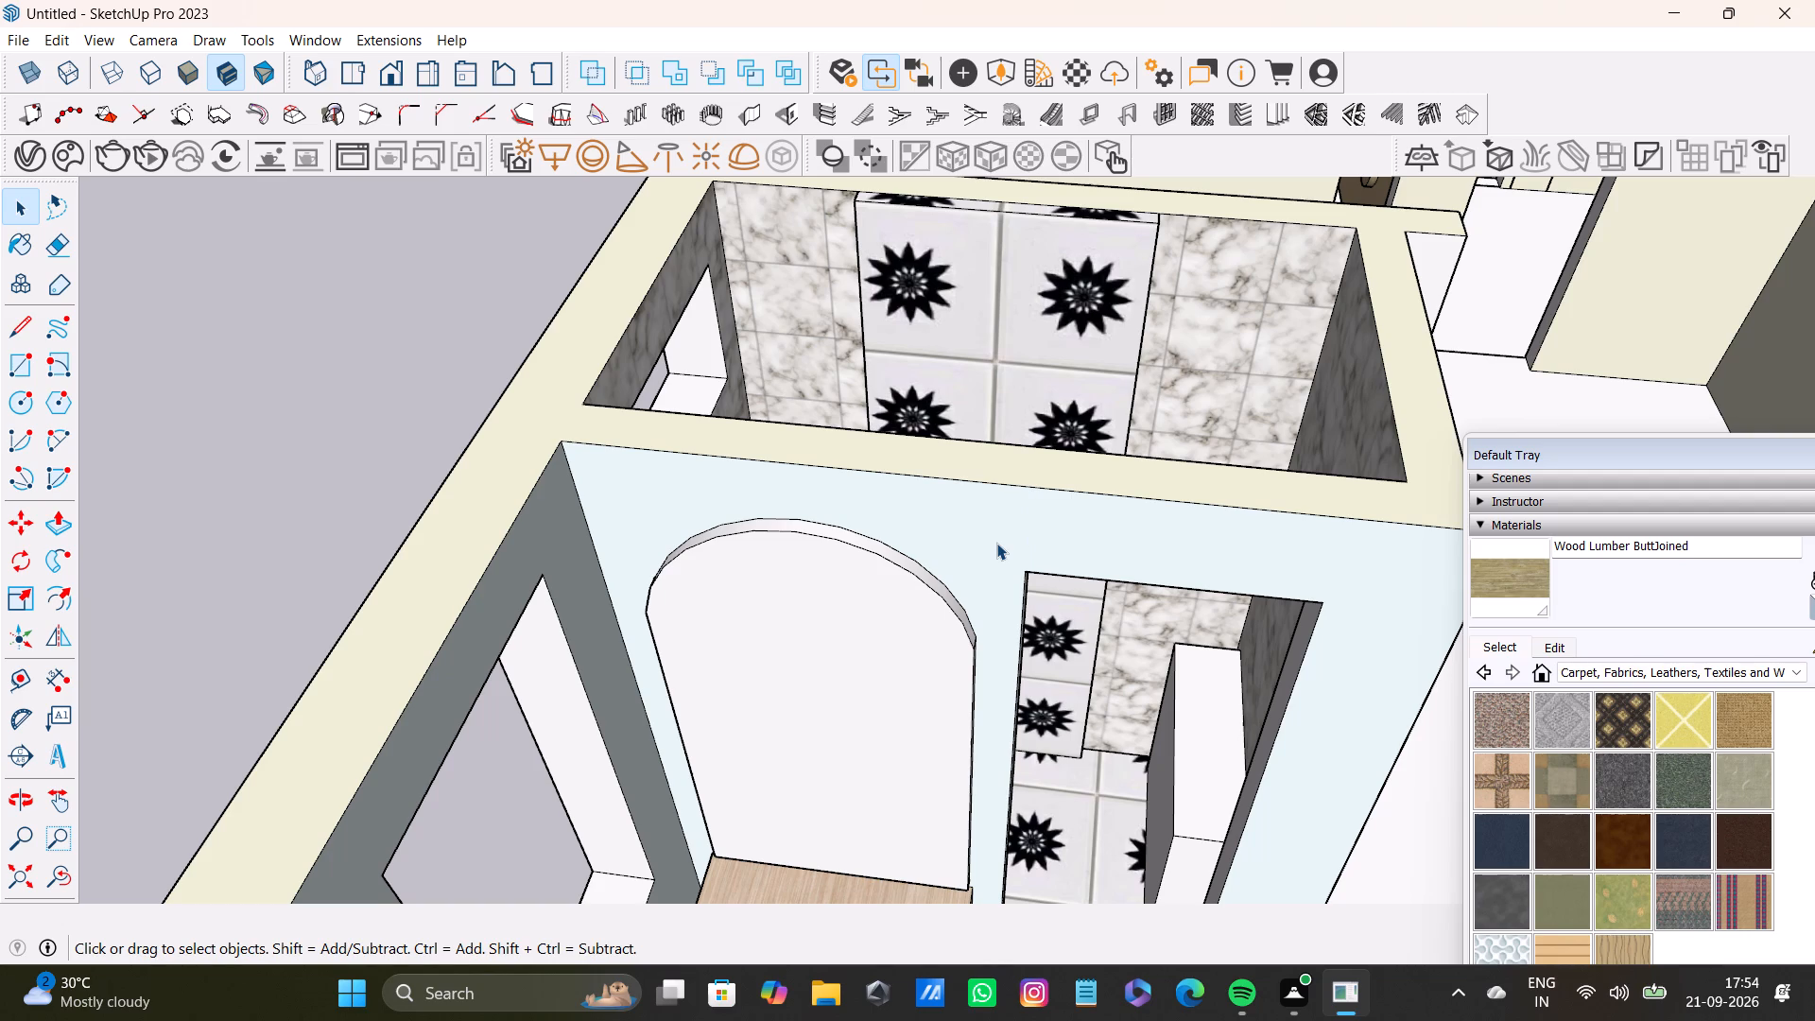
Examine the house from outside and above, checking the hall, stairs, bathrooms, kitchen and bedroom surfaces.
scroll(1042, 309, "down", 13)
middle_click_drag(1061, 458, 1709, 452)
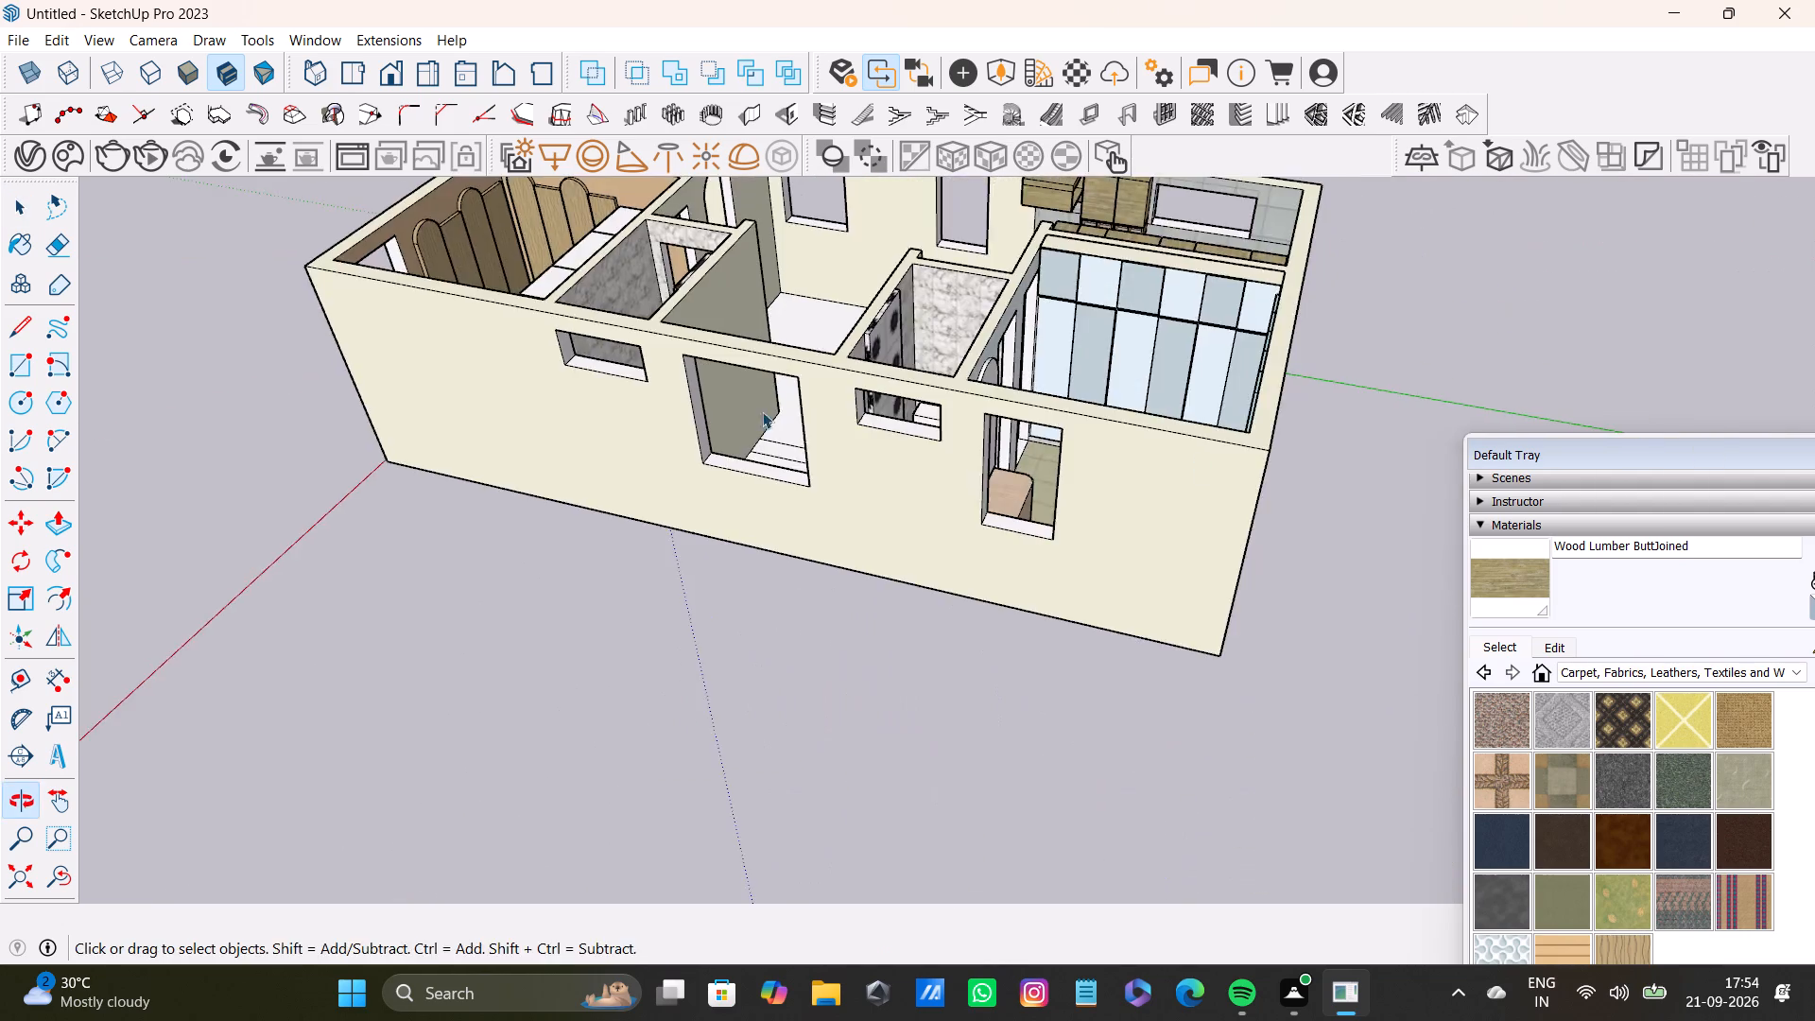
scroll(759, 408, "up", 4)
middle_click_drag(873, 347, 1613, 341)
scroll(808, 372, "down", 4)
middle_click_drag(779, 404, 1507, 398)
scroll(1270, 429, "down", 4)
middle_click_drag(1129, 476, 1759, 432)
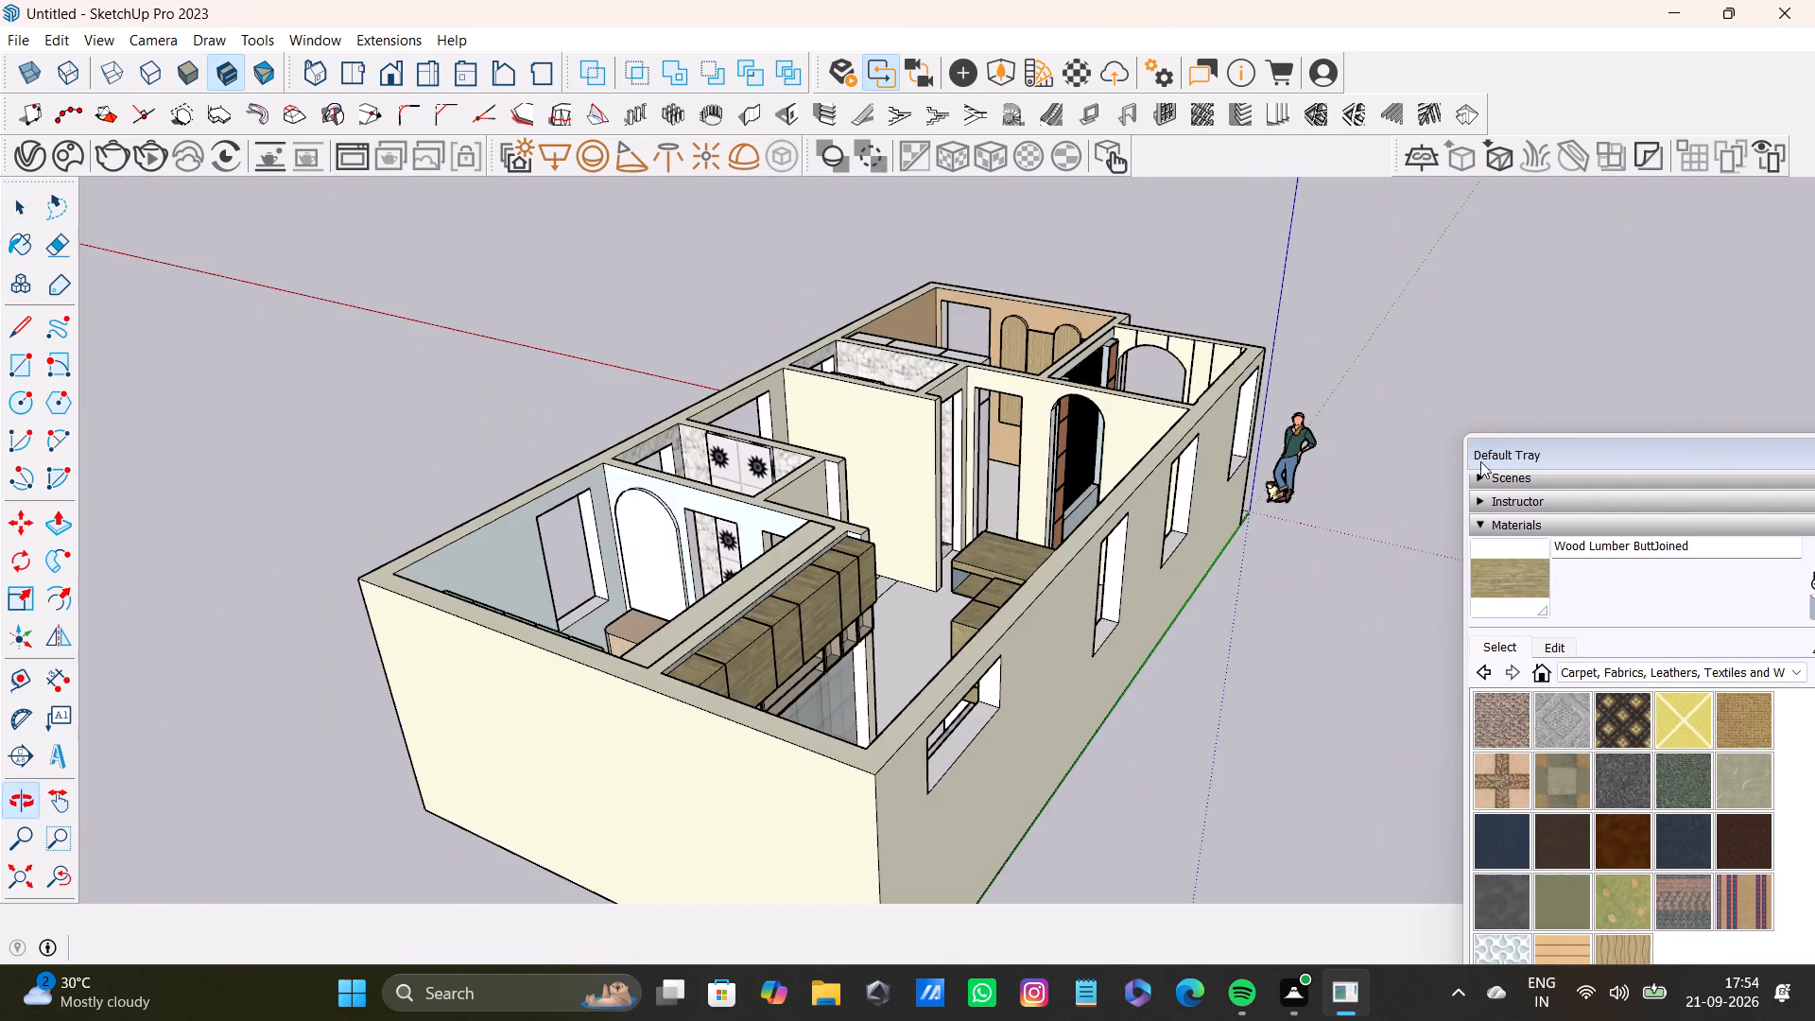
middle_click_drag(635, 424, 630, 866)
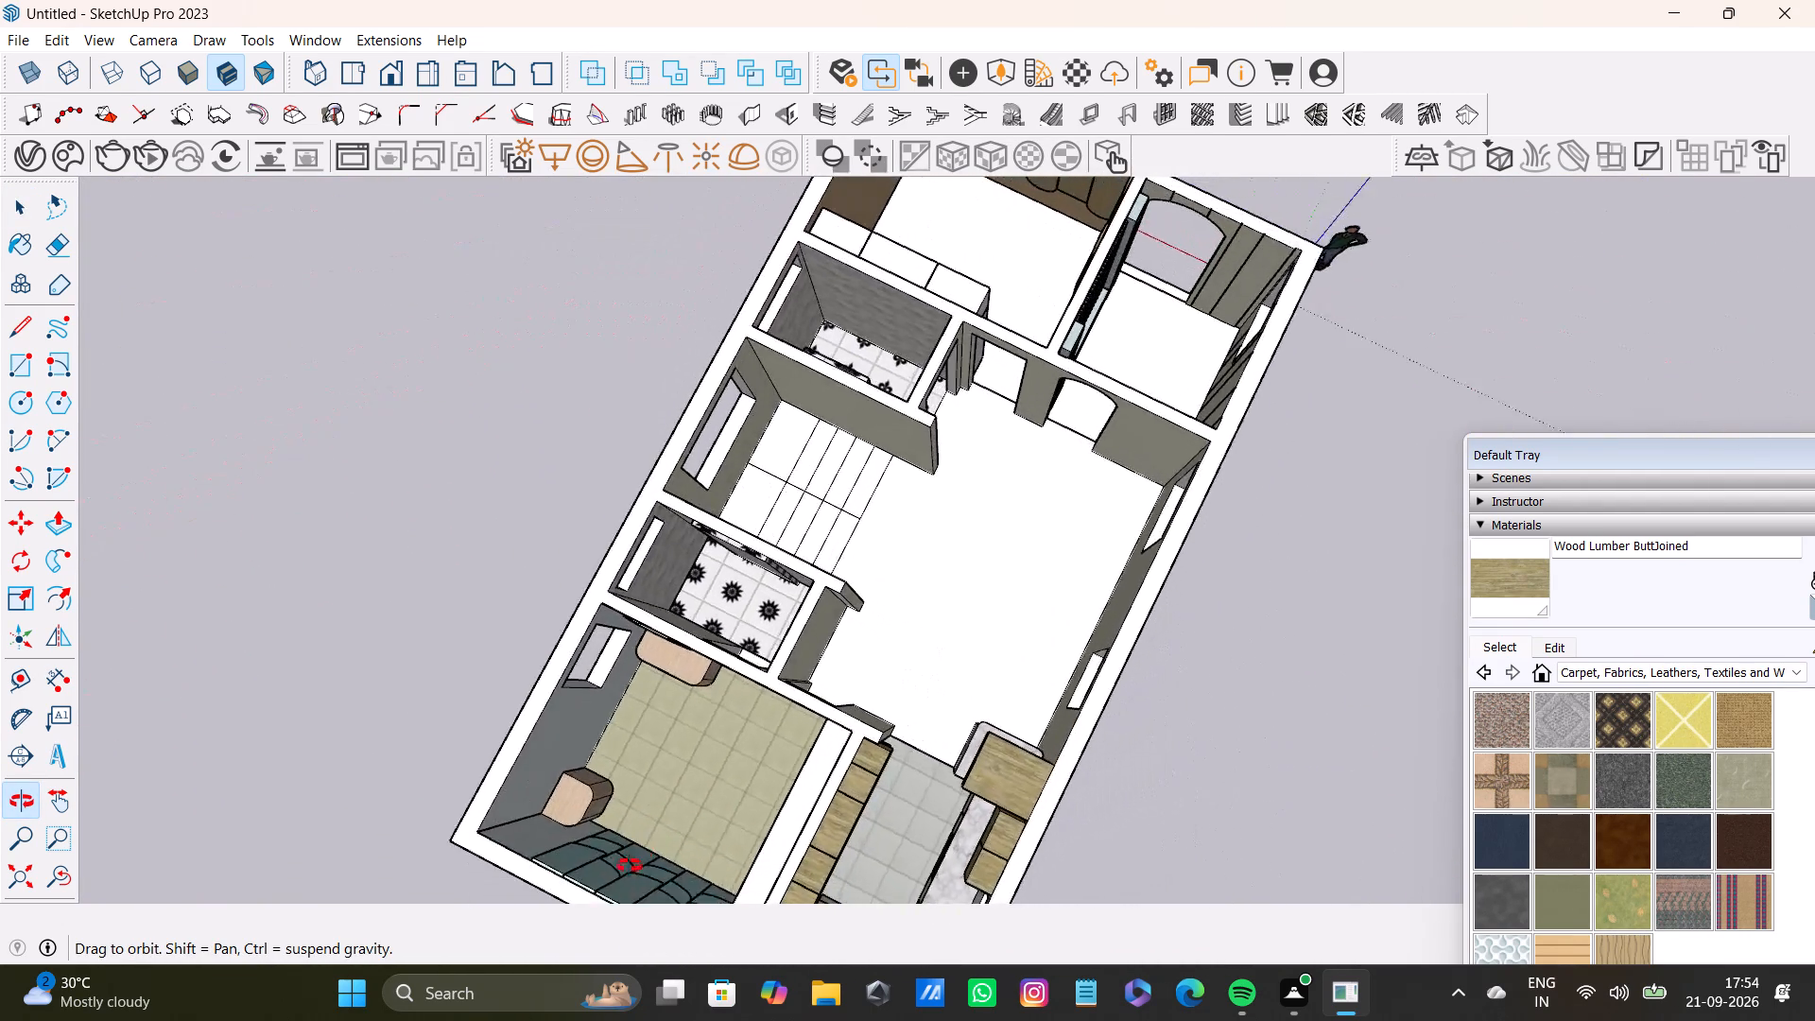
middle_click_drag(630, 866, 587, 866)
scroll(793, 405, "up", 7)
middle_click_drag(959, 341, 810, 401)
scroll(819, 396, "down", 6)
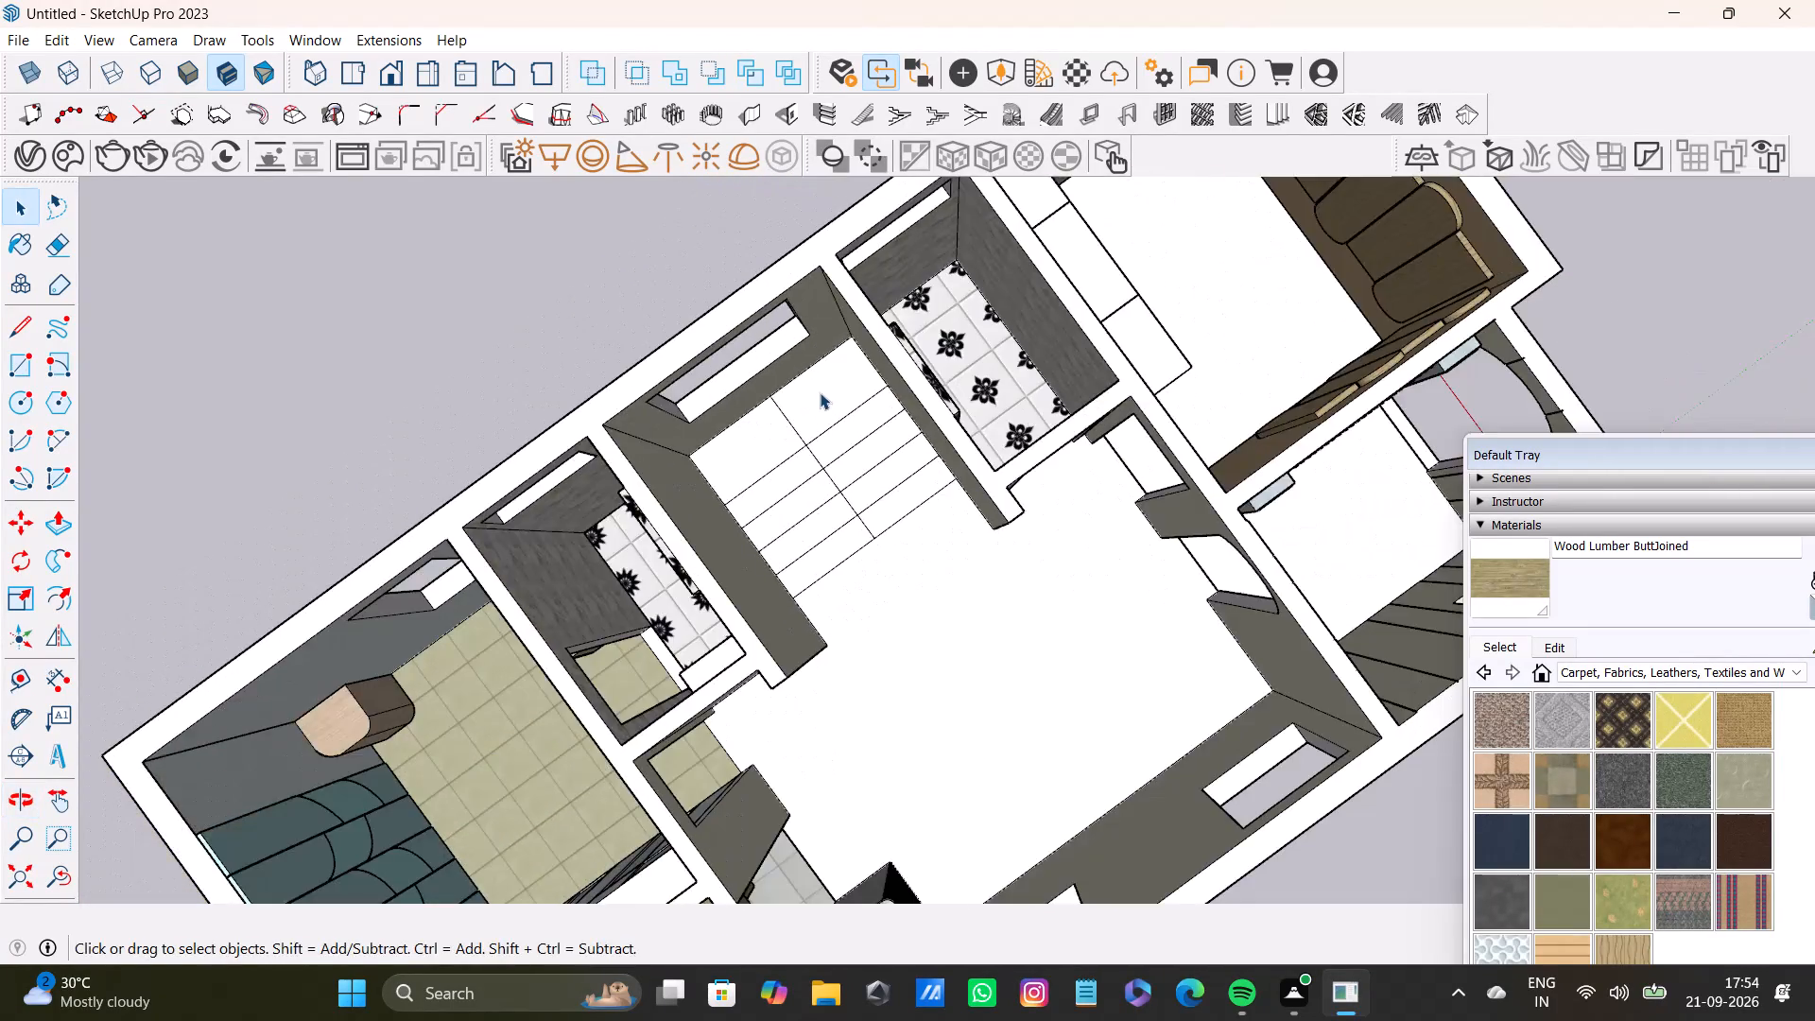
scroll(820, 392, "down", 2)
middle_click_drag(960, 431, 660, 83)
scroll(663, 474, "up", 9)
middle_click_drag(771, 517, 1078, 335)
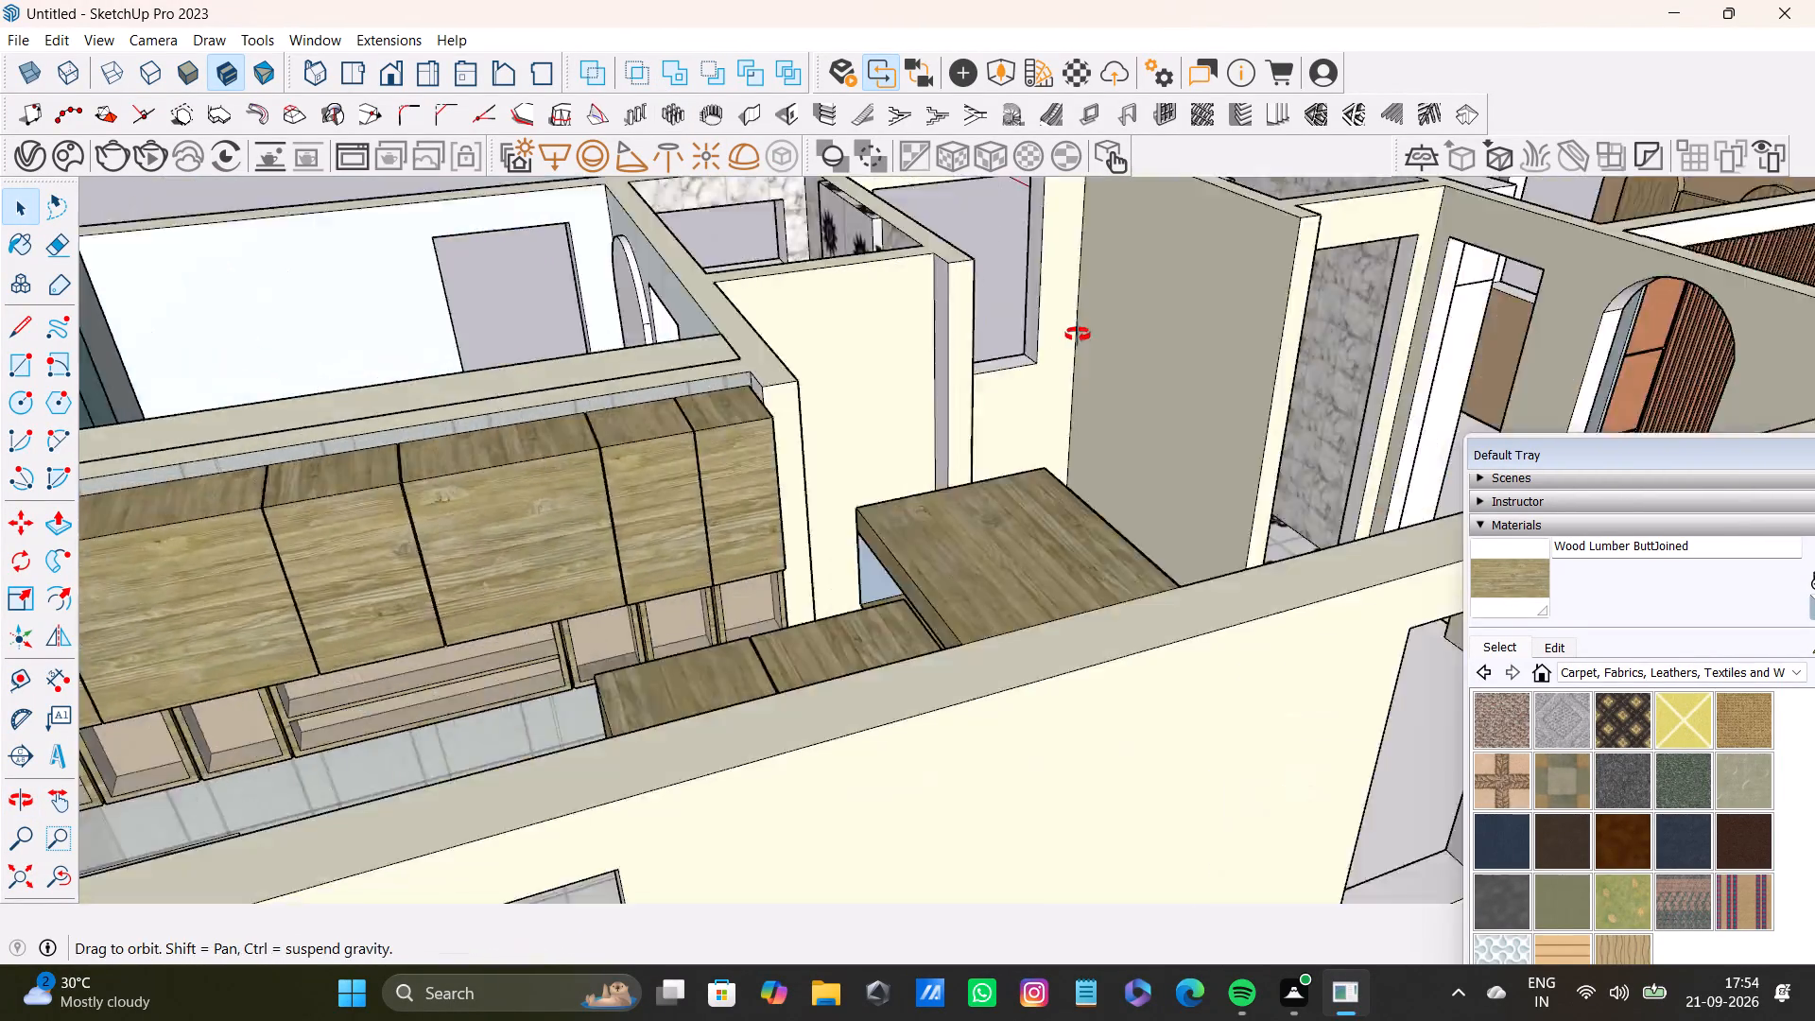
middle_click_drag(1078, 335, 1144, 292)
scroll(1045, 348, "down", 5)
middle_click_drag(931, 401, 1482, 687)
scroll(1071, 510, "down", 5)
middle_click_drag(884, 498, 1307, 381)
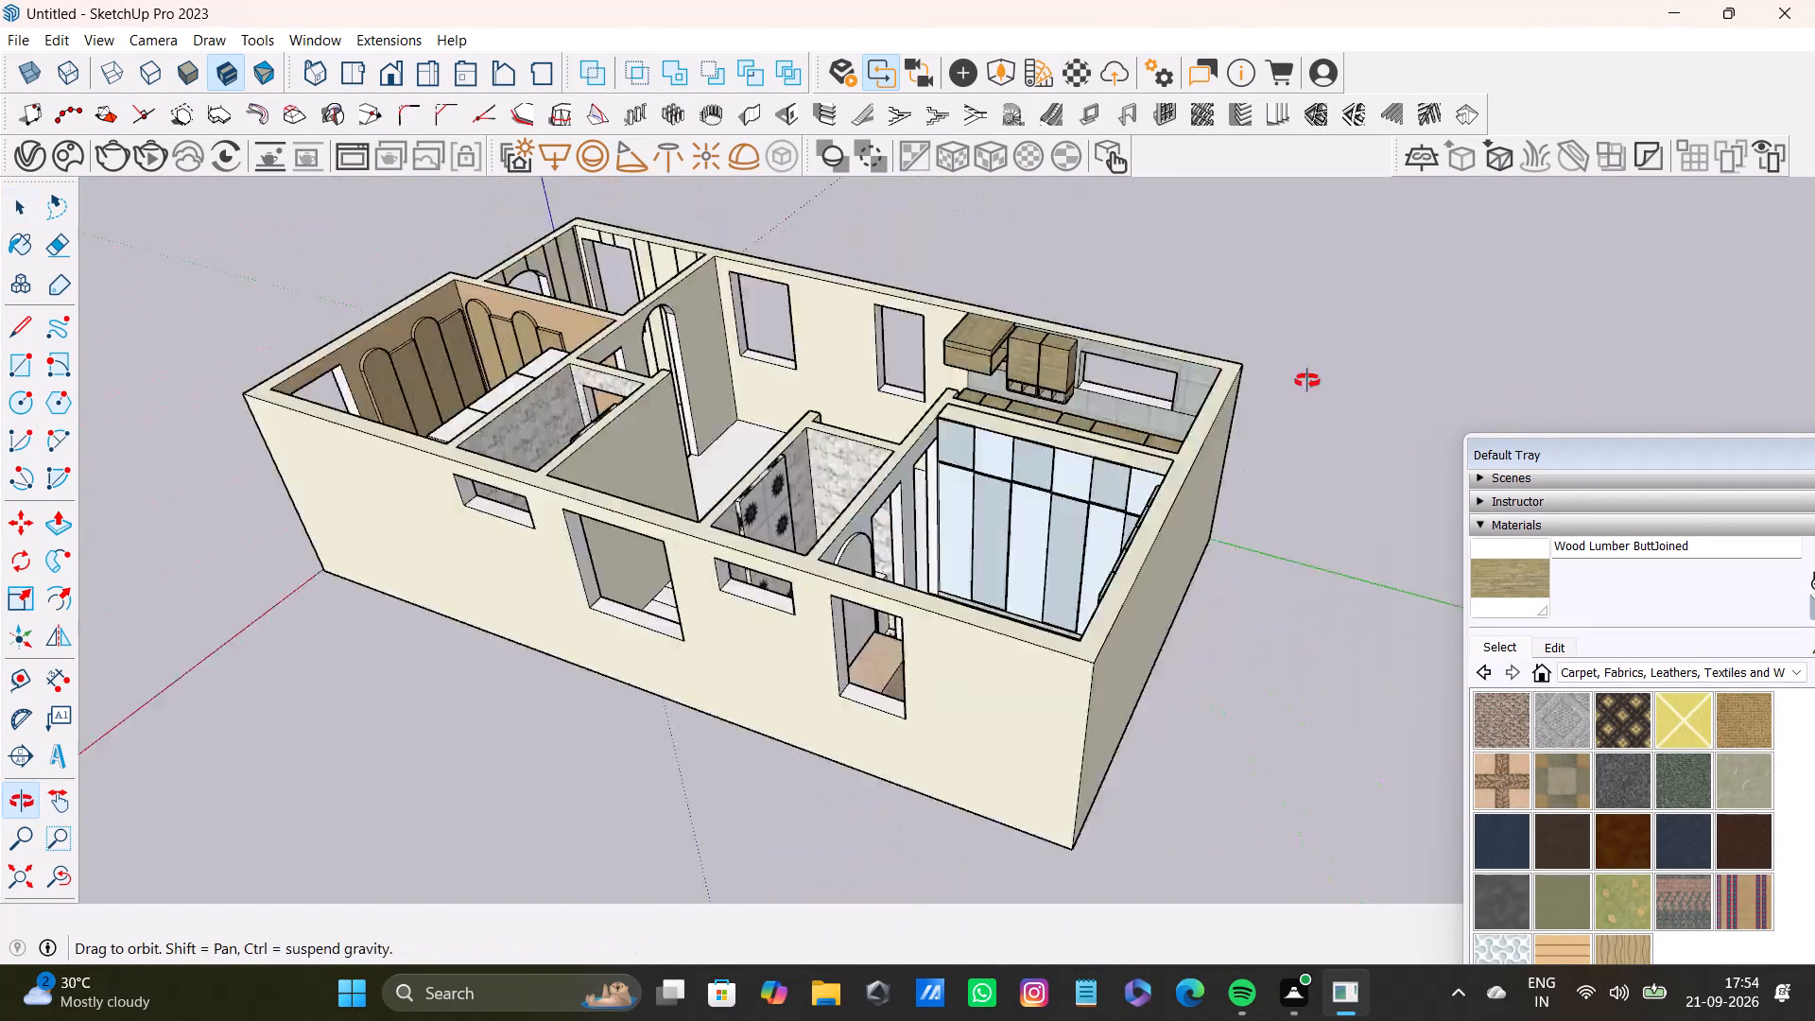
middle_click_drag(1307, 381, 1532, 458)
middle_click_drag(750, 412, 1095, 339)
Examine the grey wardrobe panels and the teal scalloped wall panels where they meet in the tiled bedroom.
scroll(1081, 353, "up", 5)
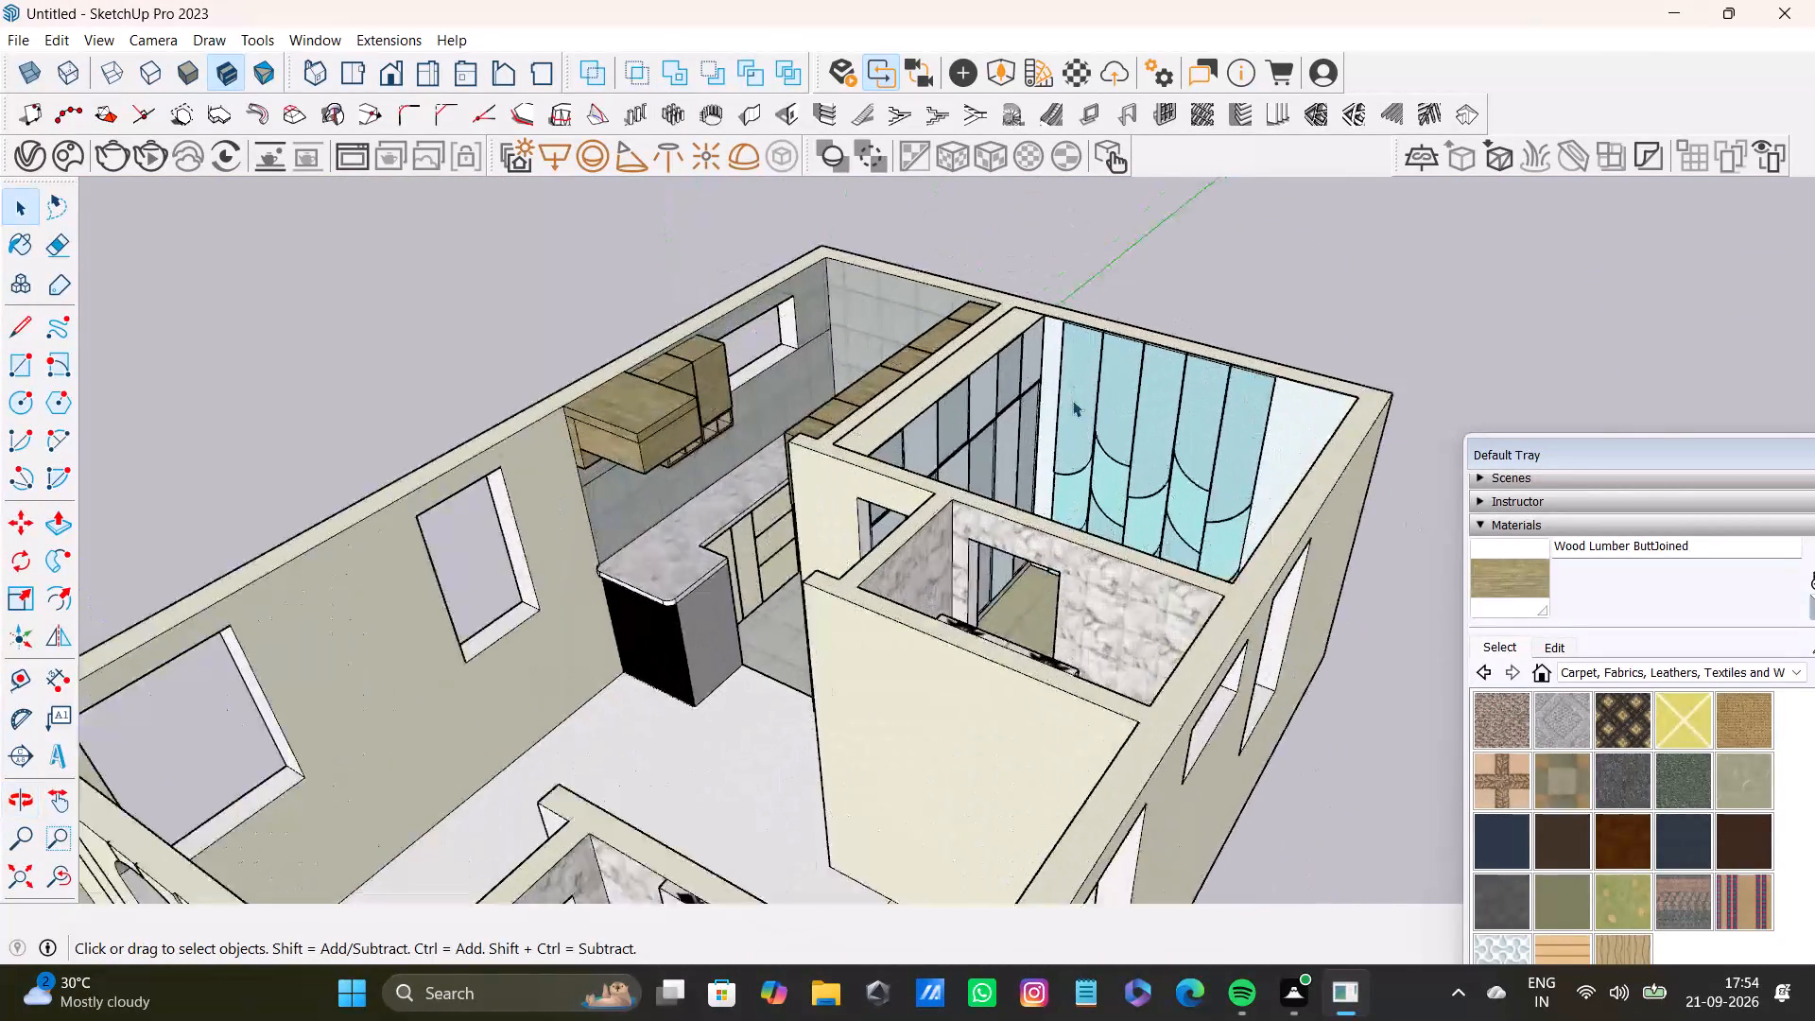
scroll(1072, 400, "up", 7)
scroll(809, 375, "up", 9)
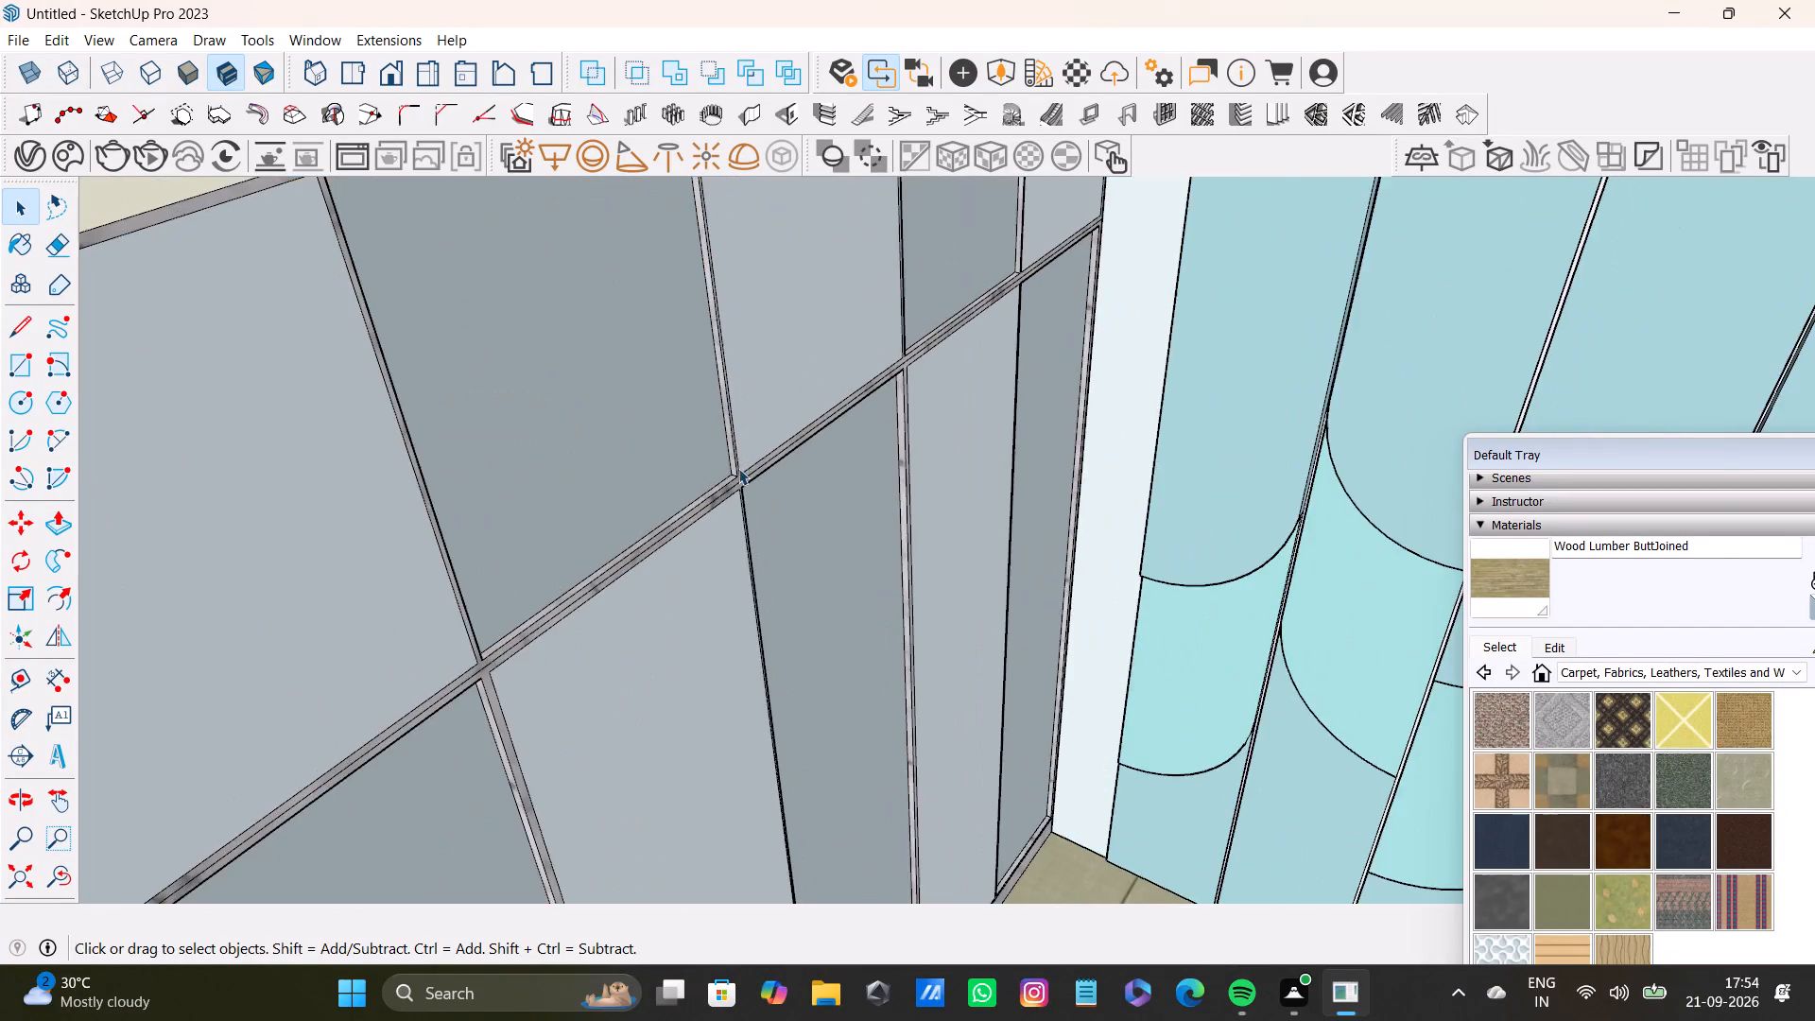
scroll(738, 468, "up", 9)
scroll(732, 479, "down", 20)
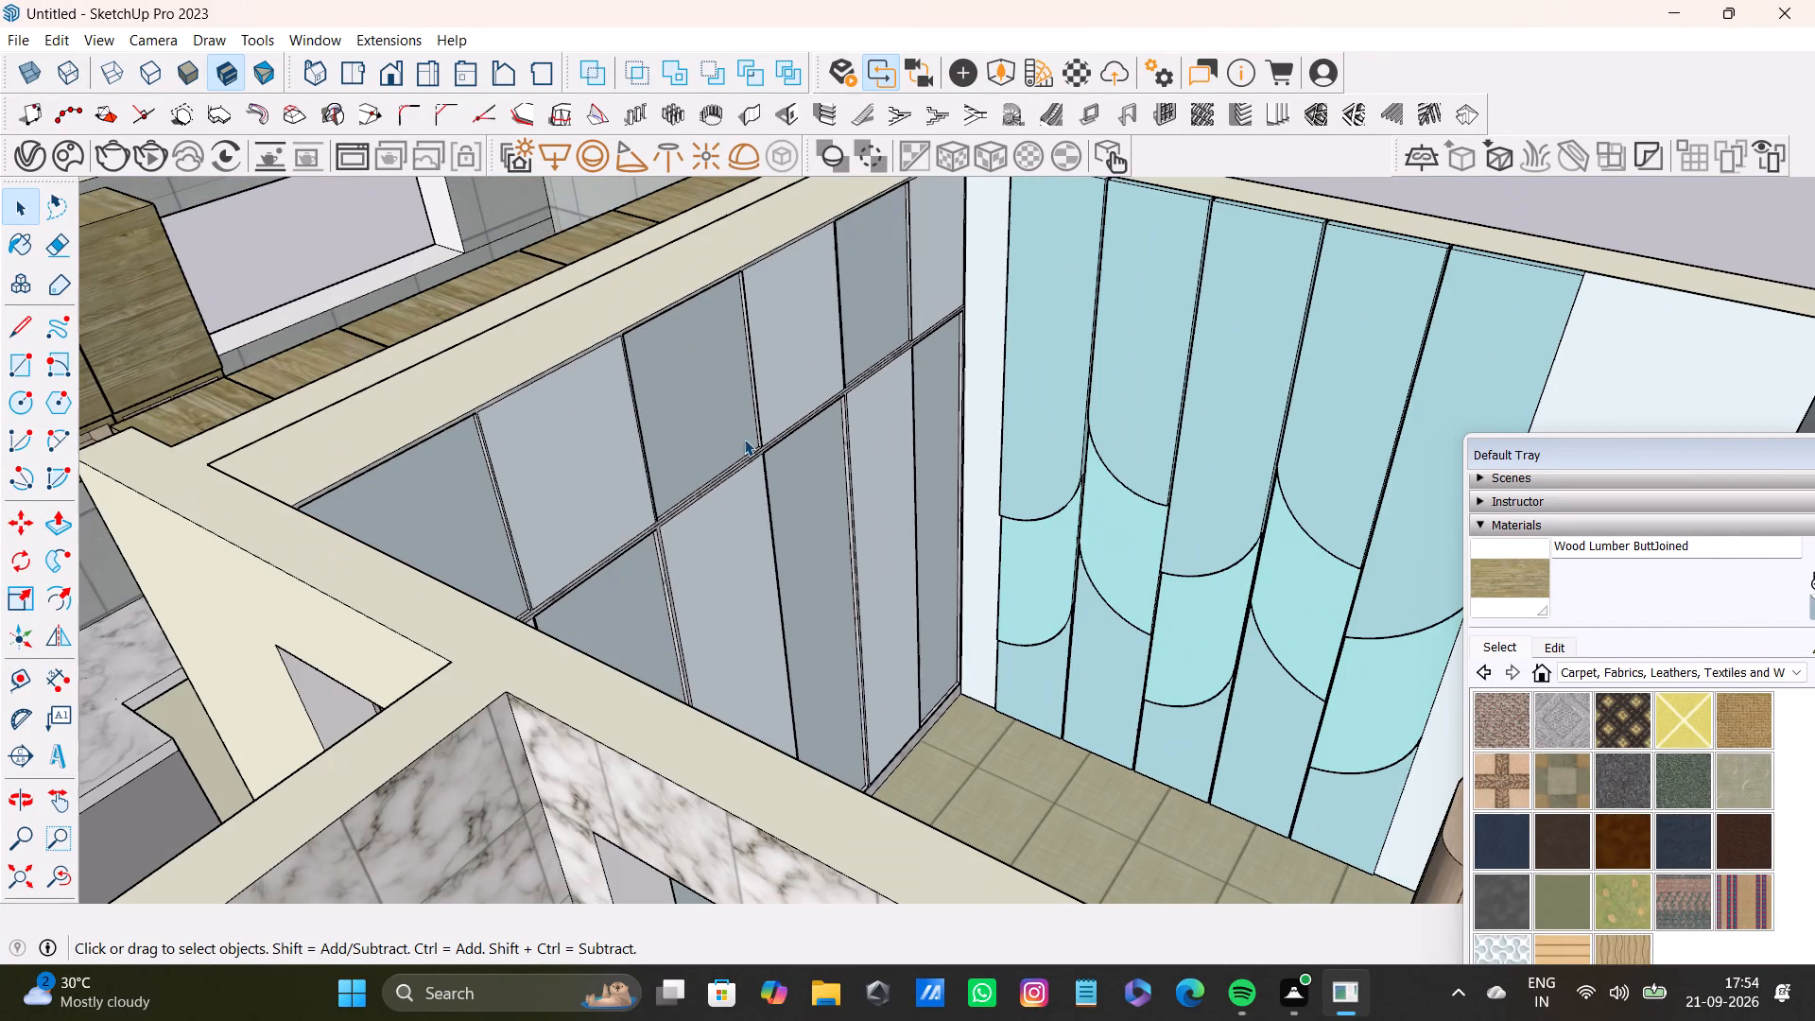
scroll(1069, 580, "up", 4)
middle_click_drag(1061, 544, 677, 372)
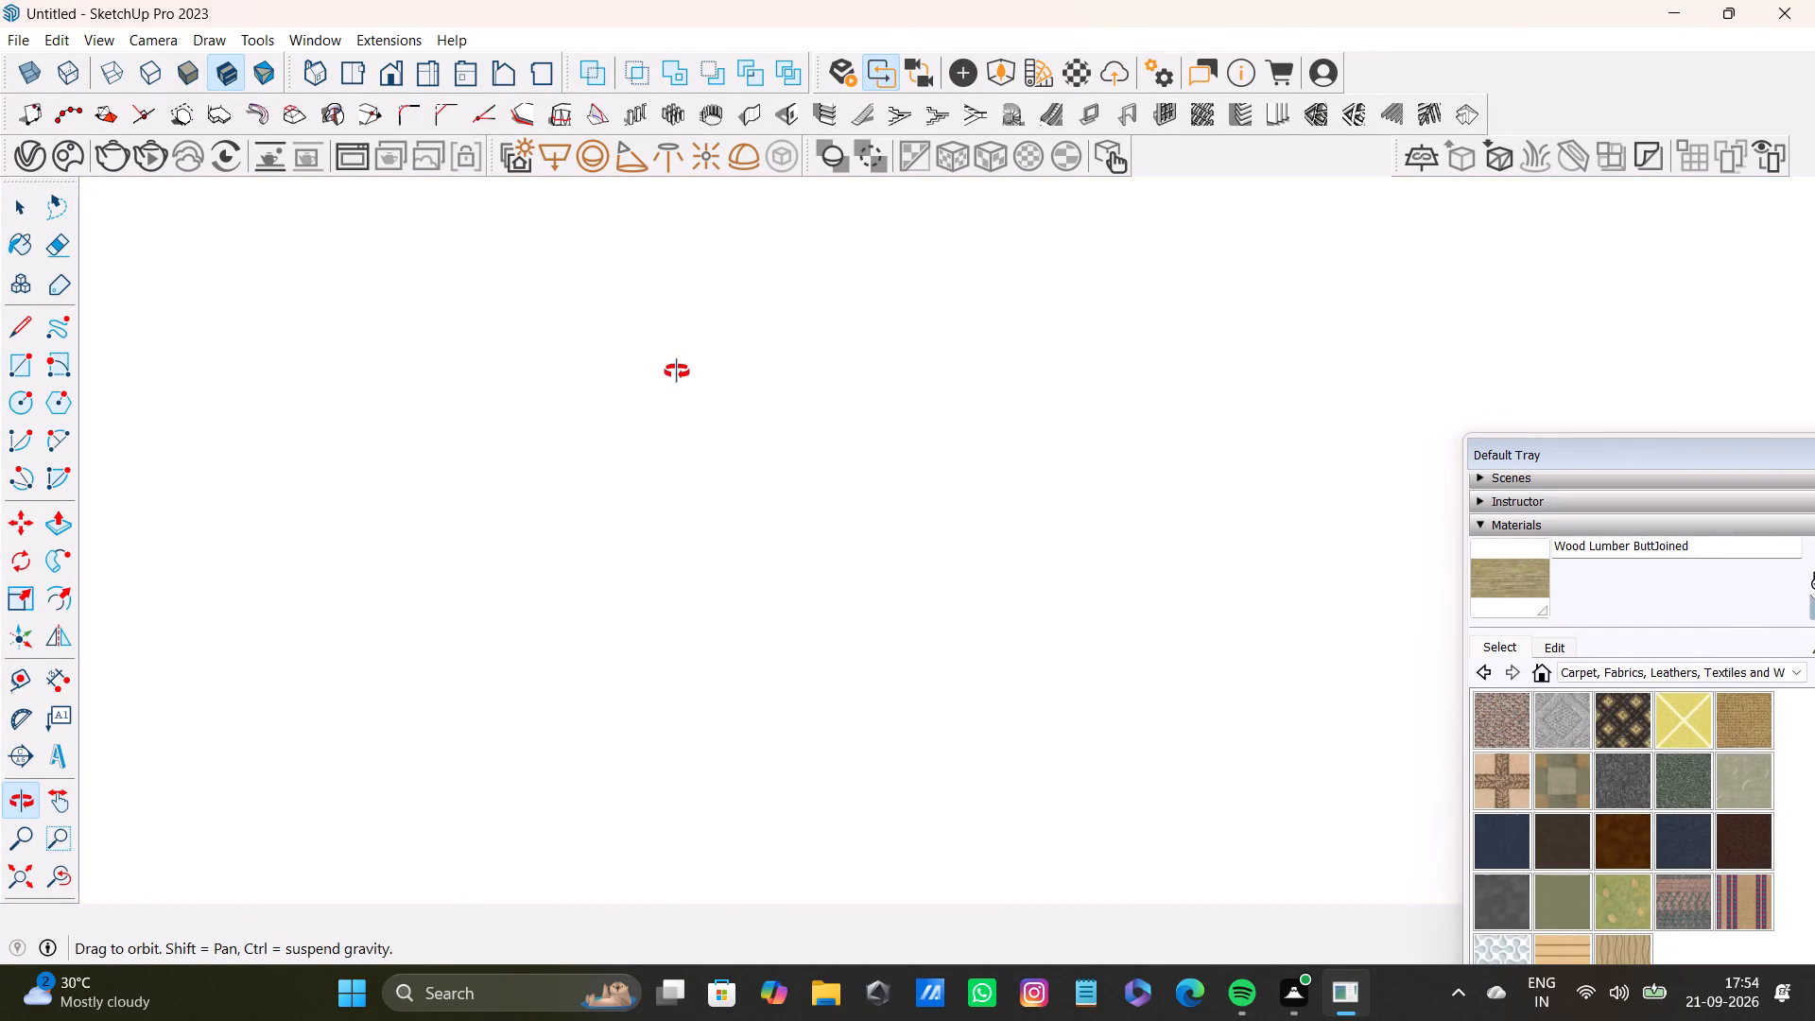
middle_click_drag(677, 372, 961, 577)
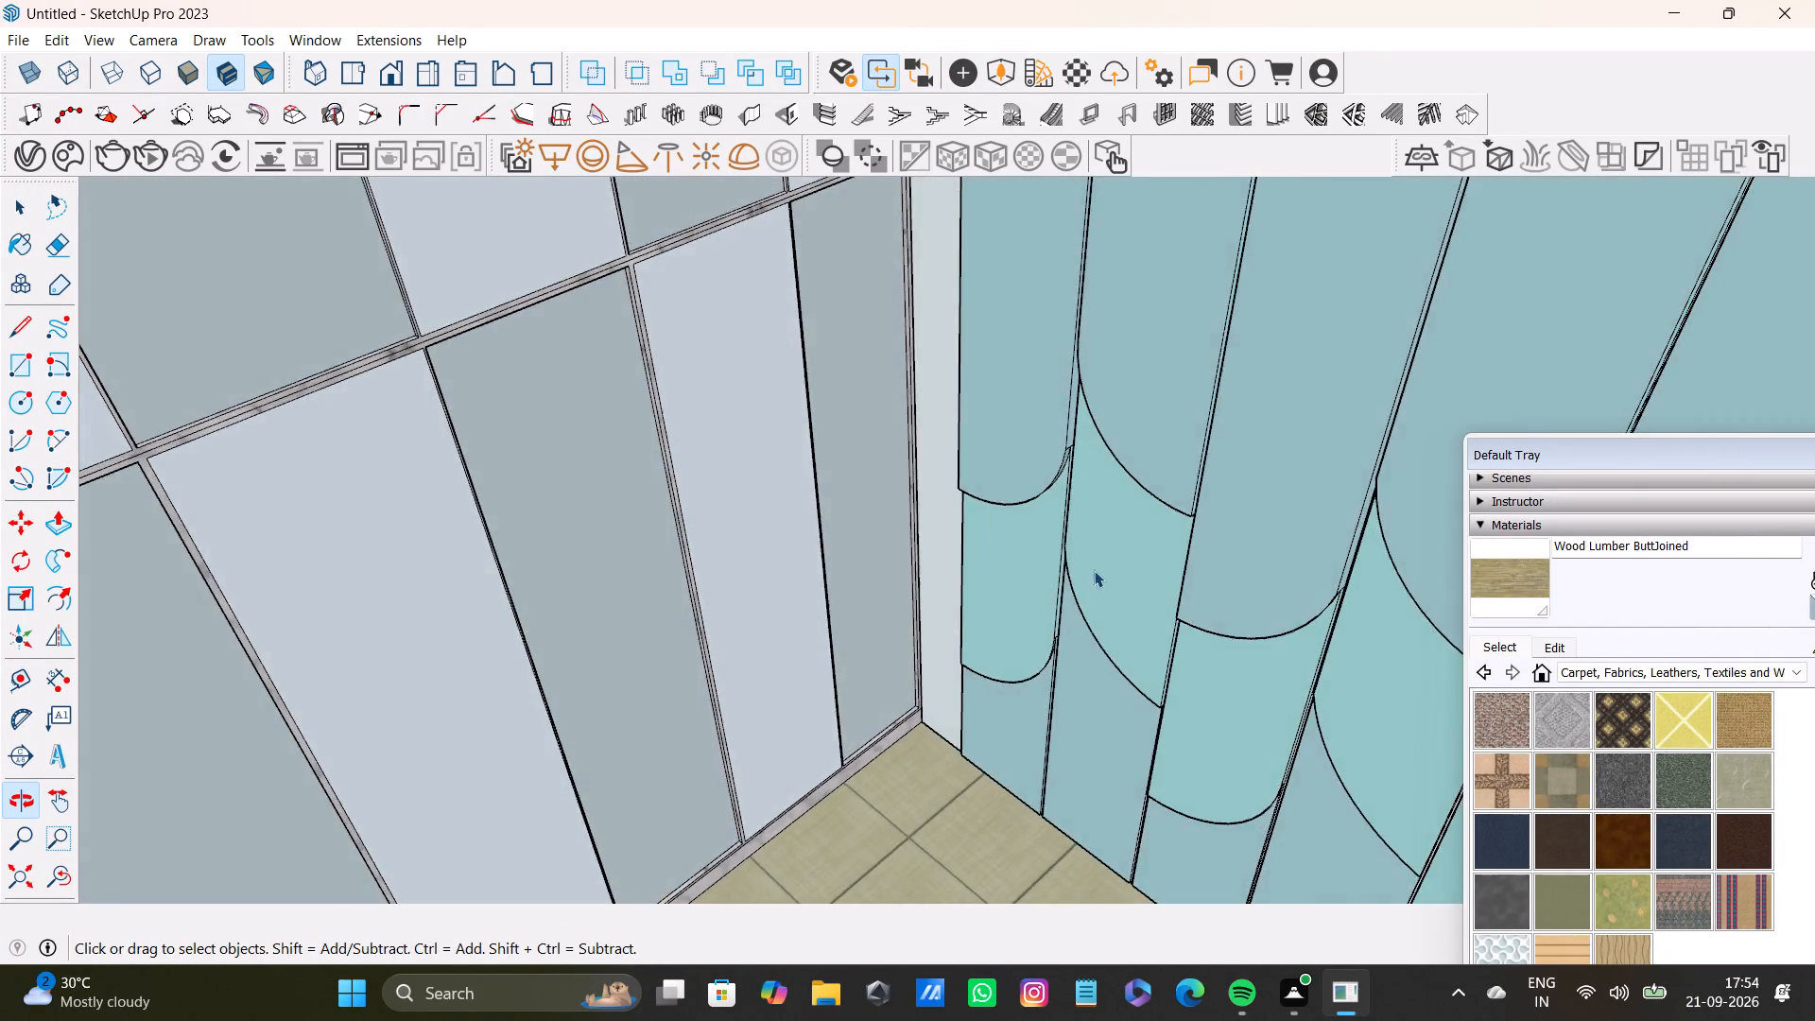
scroll(1111, 570, "up", 6)
scroll(1104, 557, "down", 11)
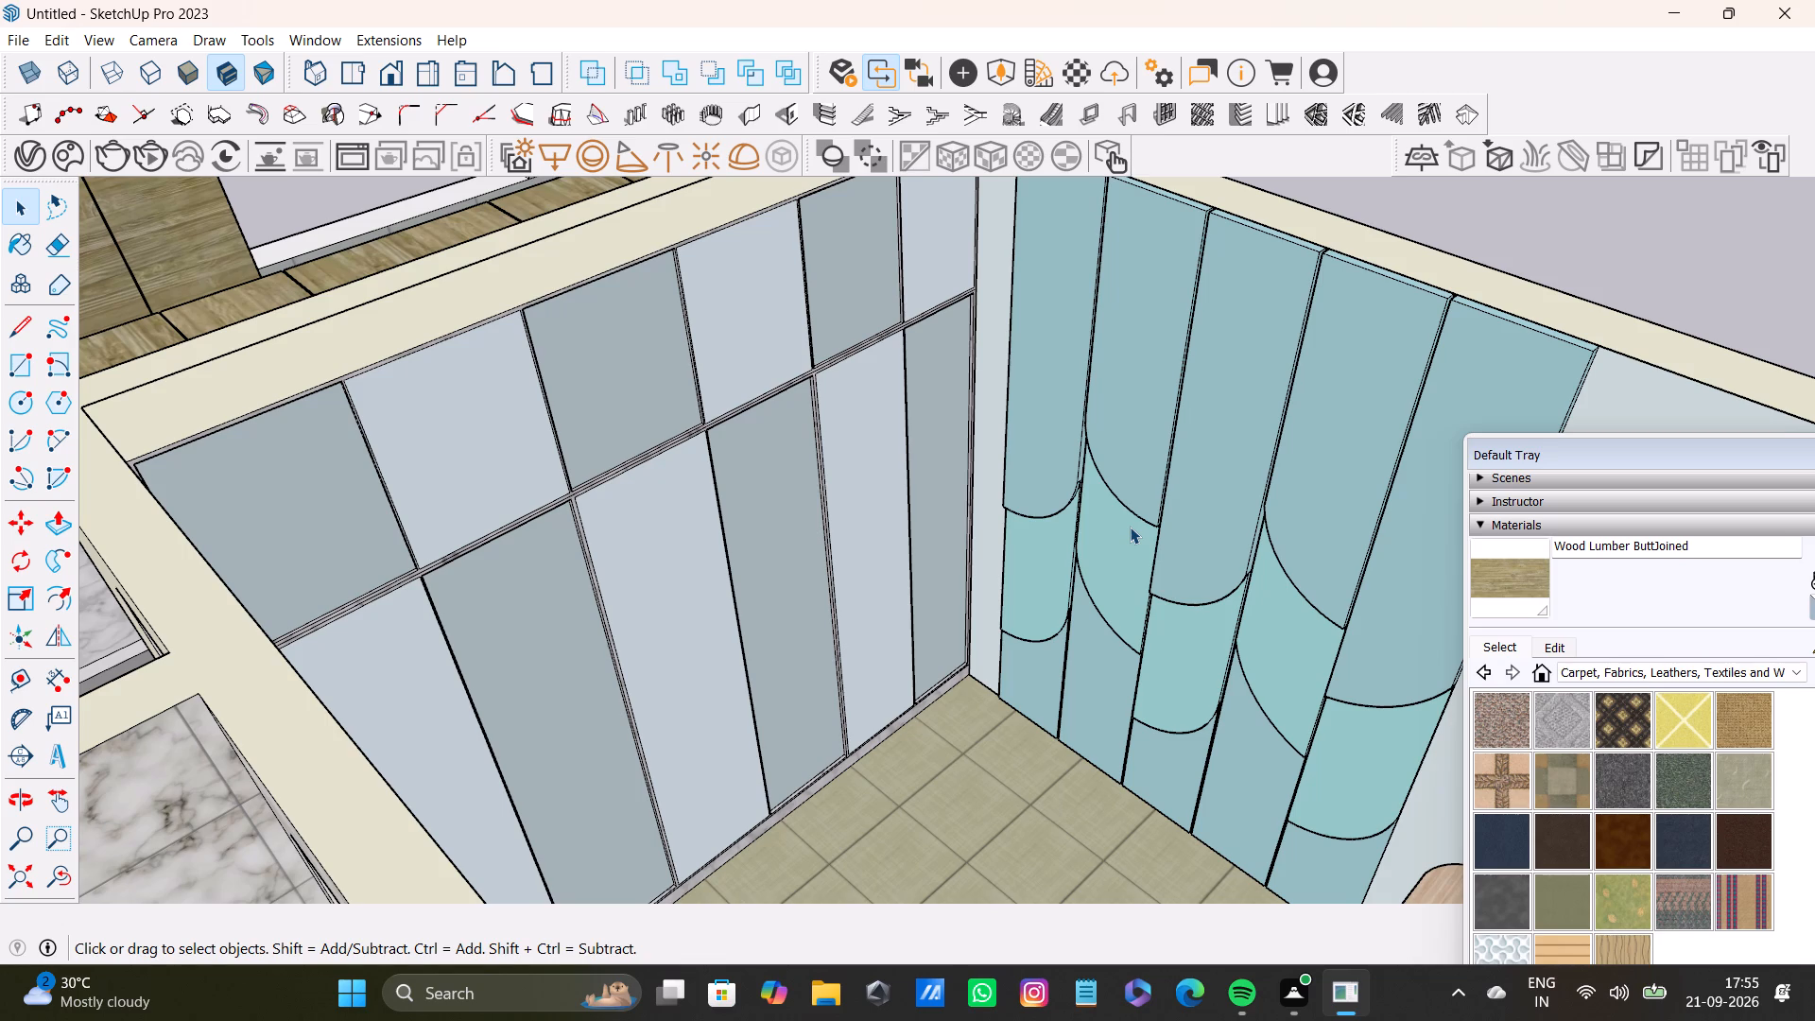
scroll(1270, 219, "down", 4)
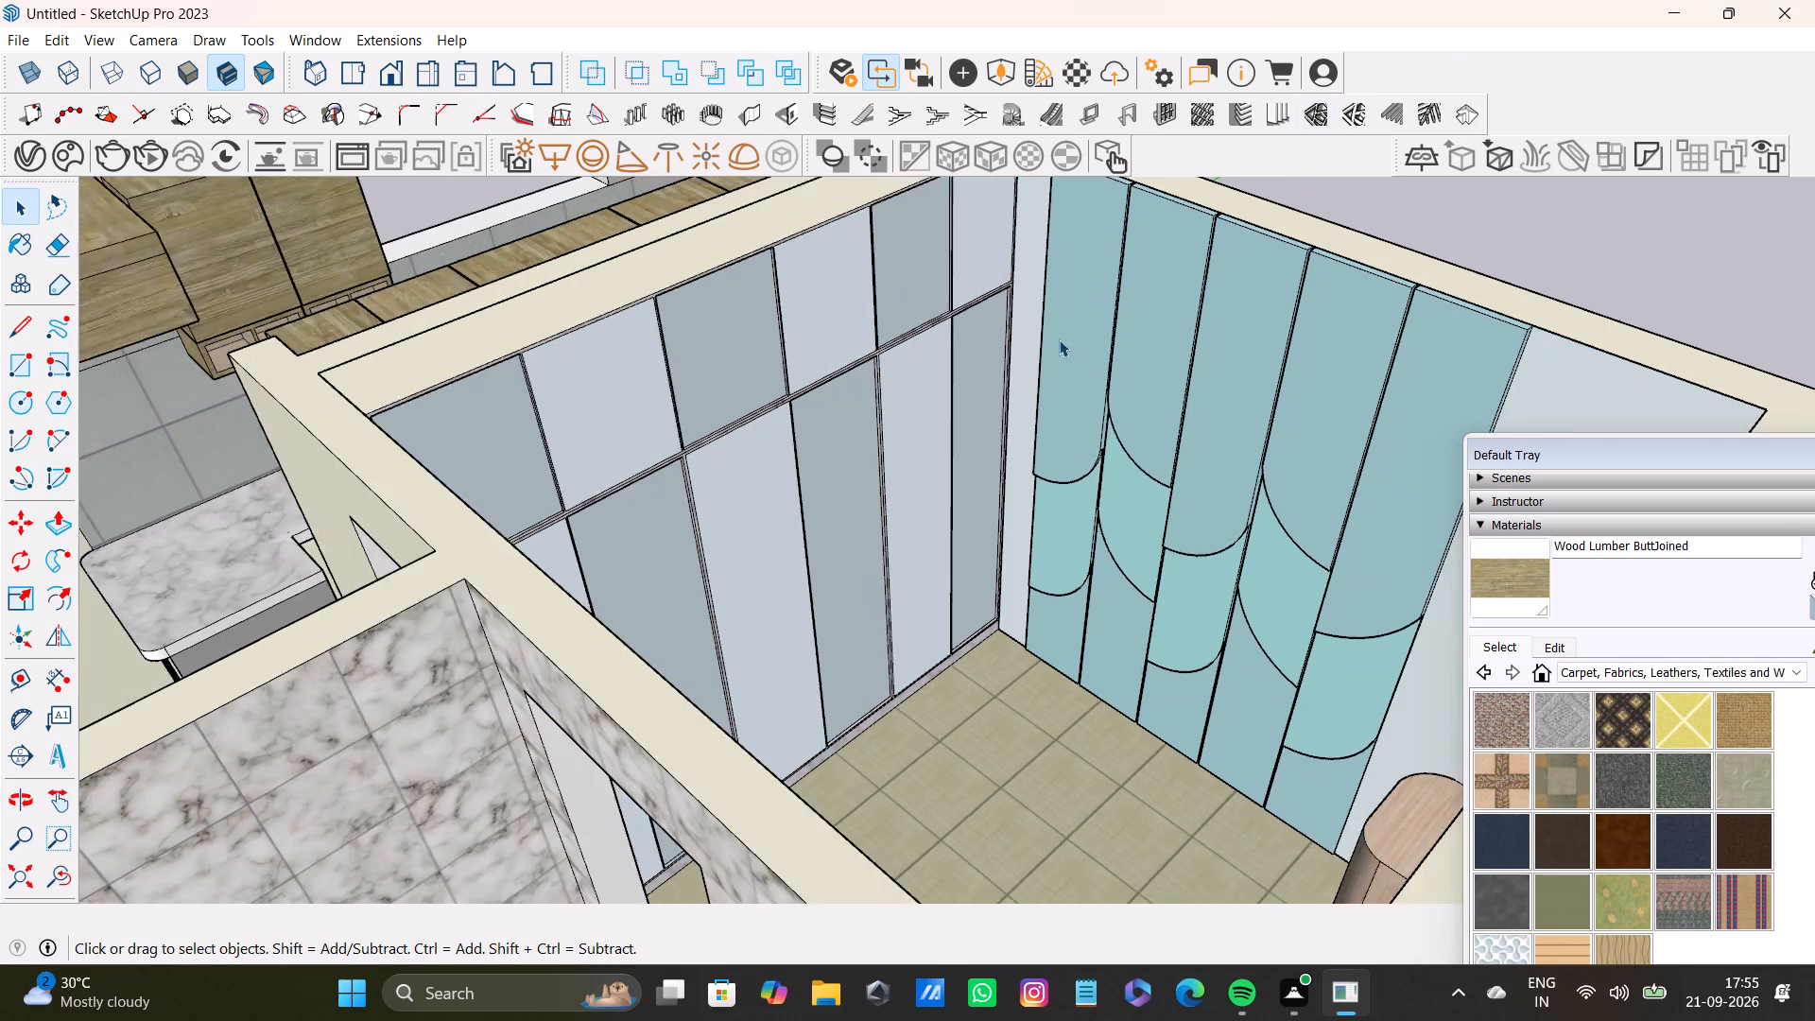
Compare the tiled bedroom with the adjoining kitchen, inspecting the teal panels, wardrobe fronts and floor corner up close.
scroll(1059, 339, "down", 7)
middle_click_drag(986, 471, 1380, 413)
scroll(937, 530, "down", 4)
middle_click_drag(877, 471, 1310, 439)
scroll(626, 545, "up", 4)
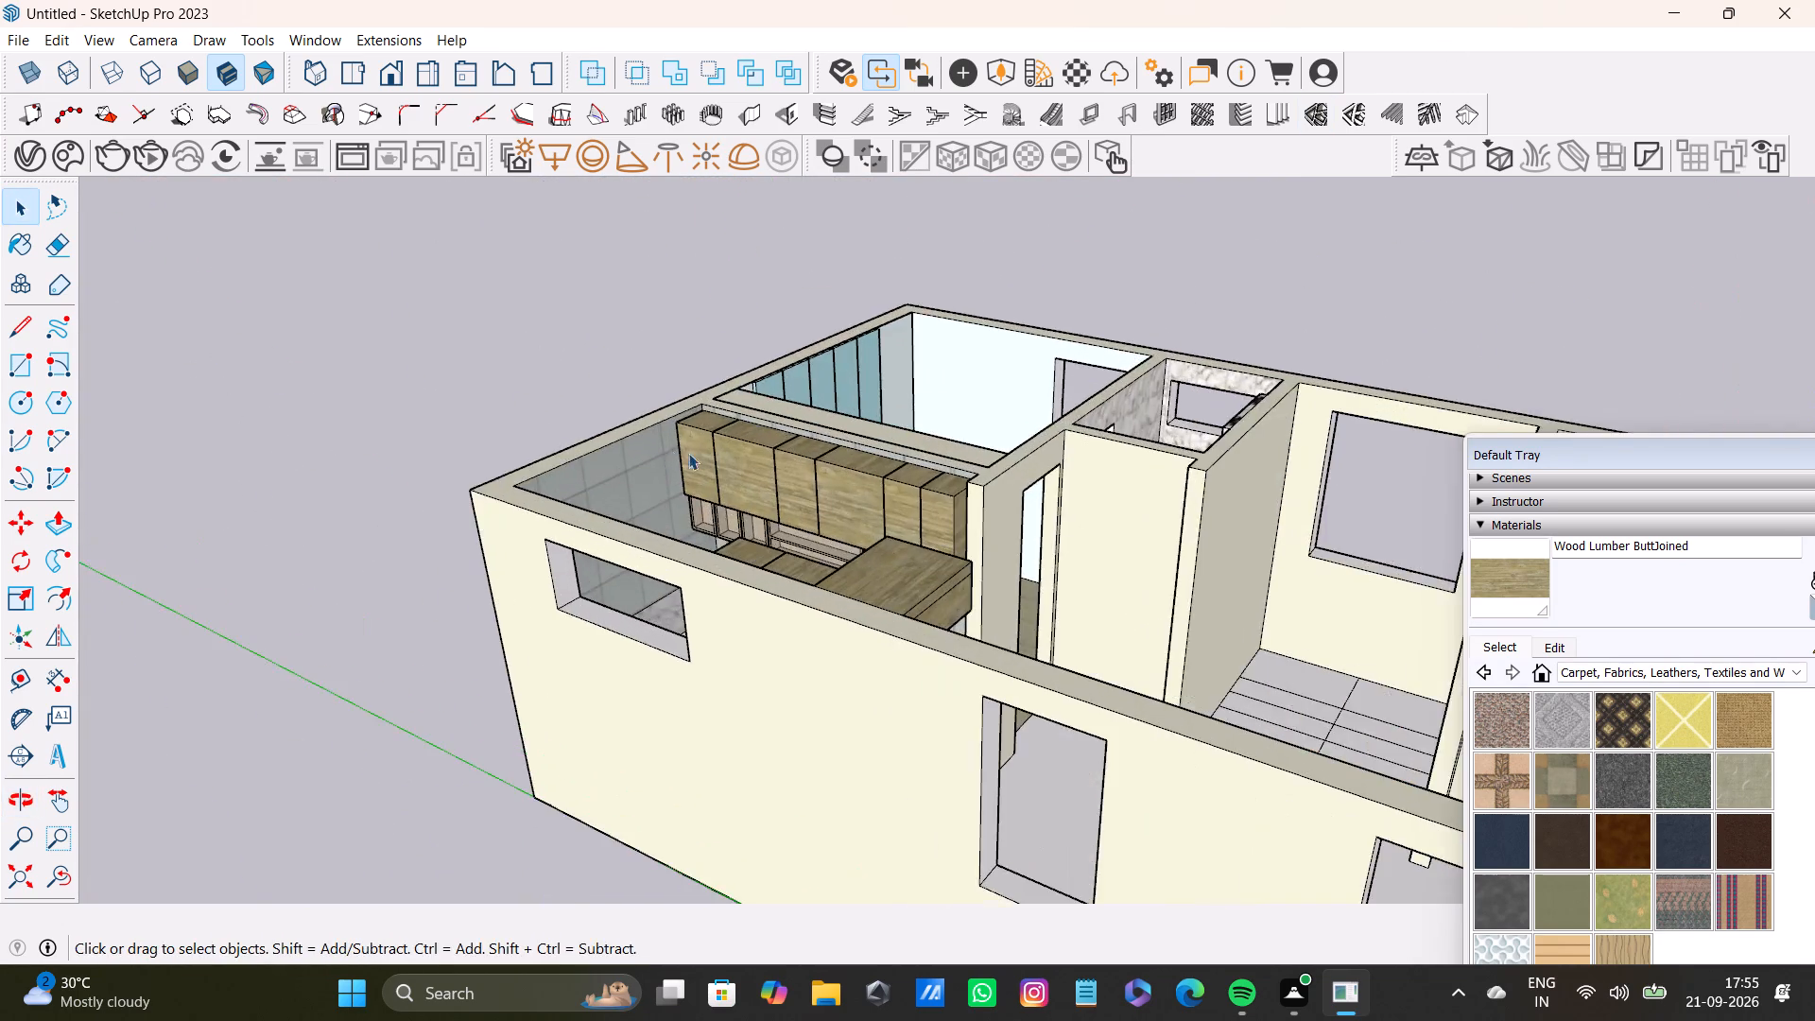
middle_click_drag(690, 453, 142, 612)
scroll(707, 257, "down", 4)
scroll(860, 409, "up", 3)
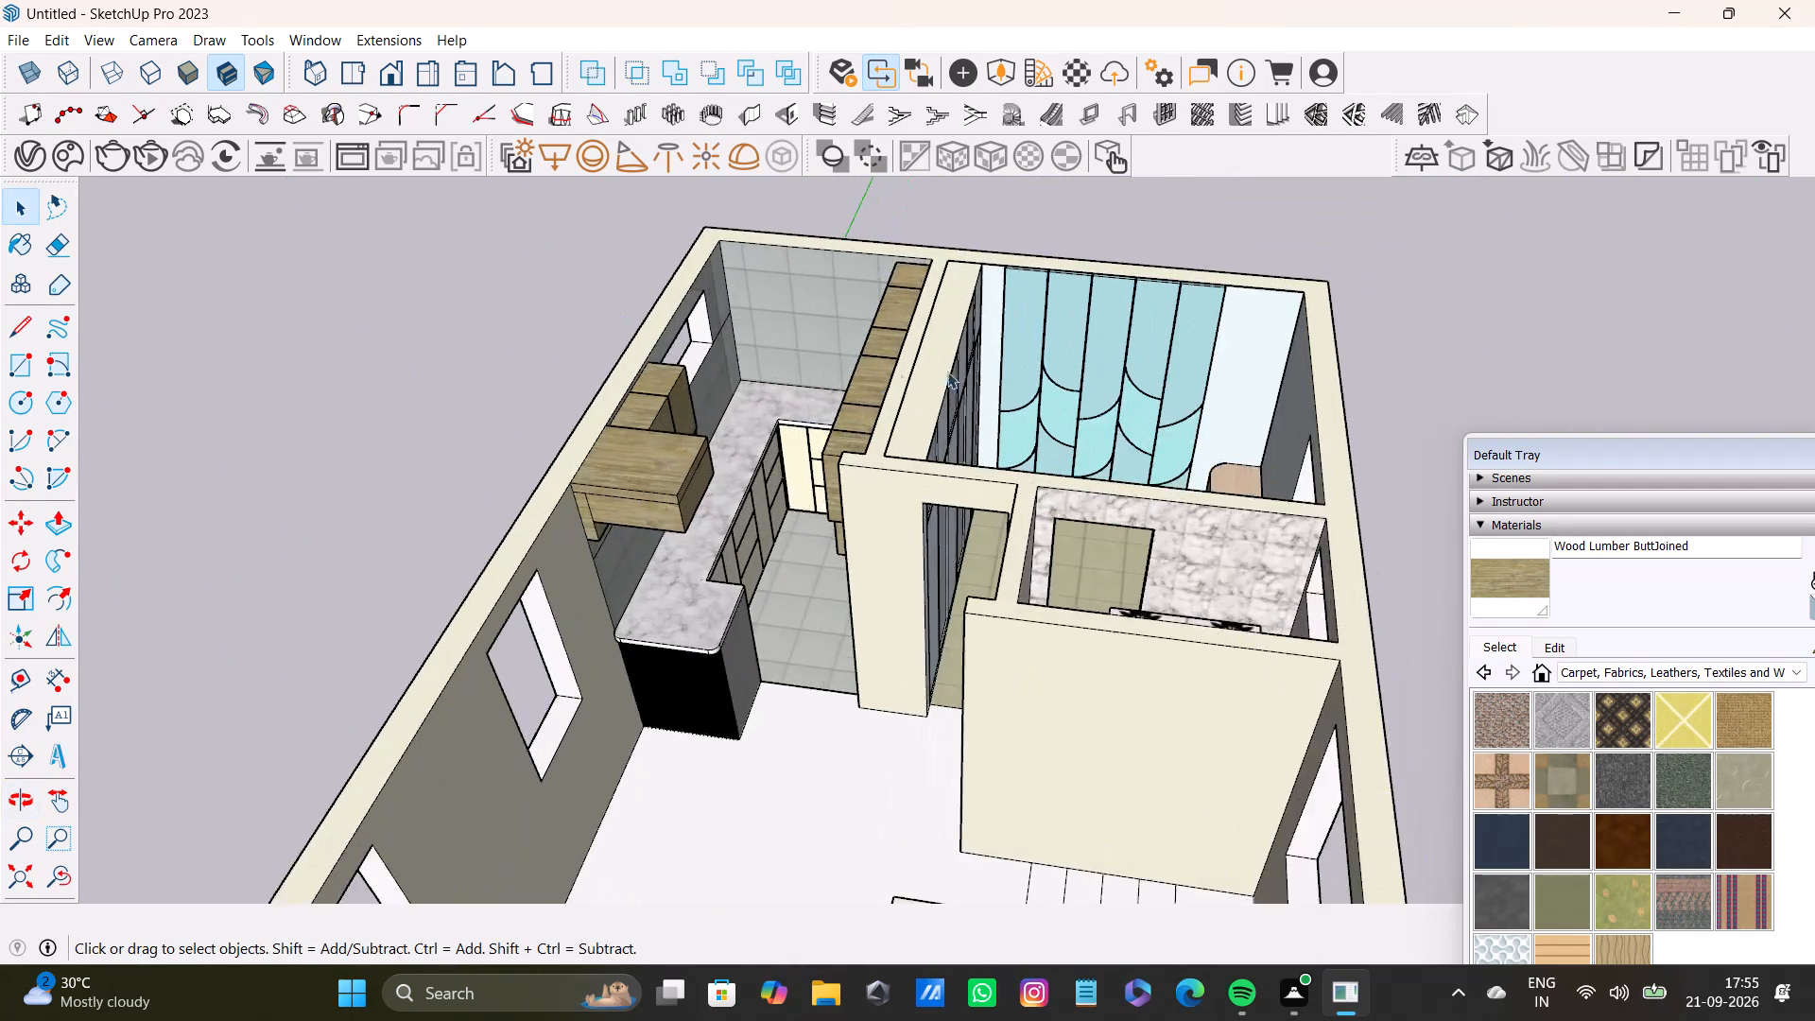
scroll(947, 372, "up", 11)
middle_click_drag(1119, 417, 795, 508)
scroll(1113, 449, "up", 6)
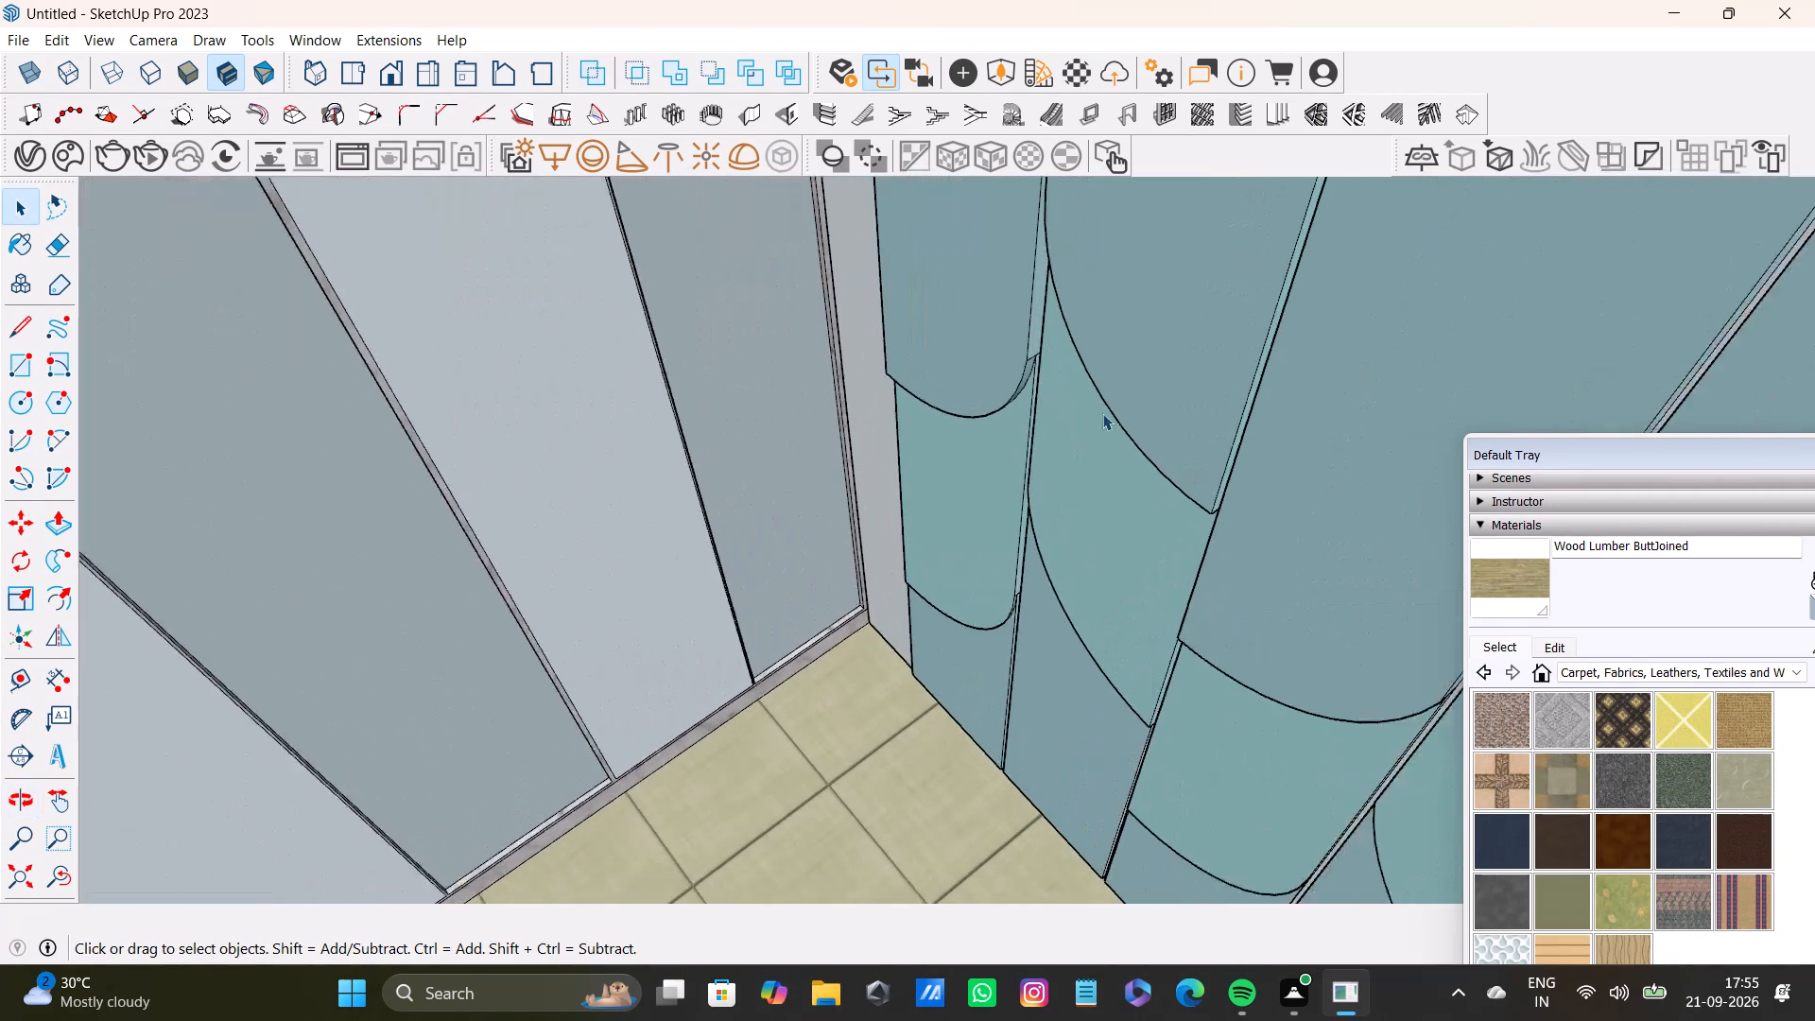
scroll(1102, 413, "up", 1)
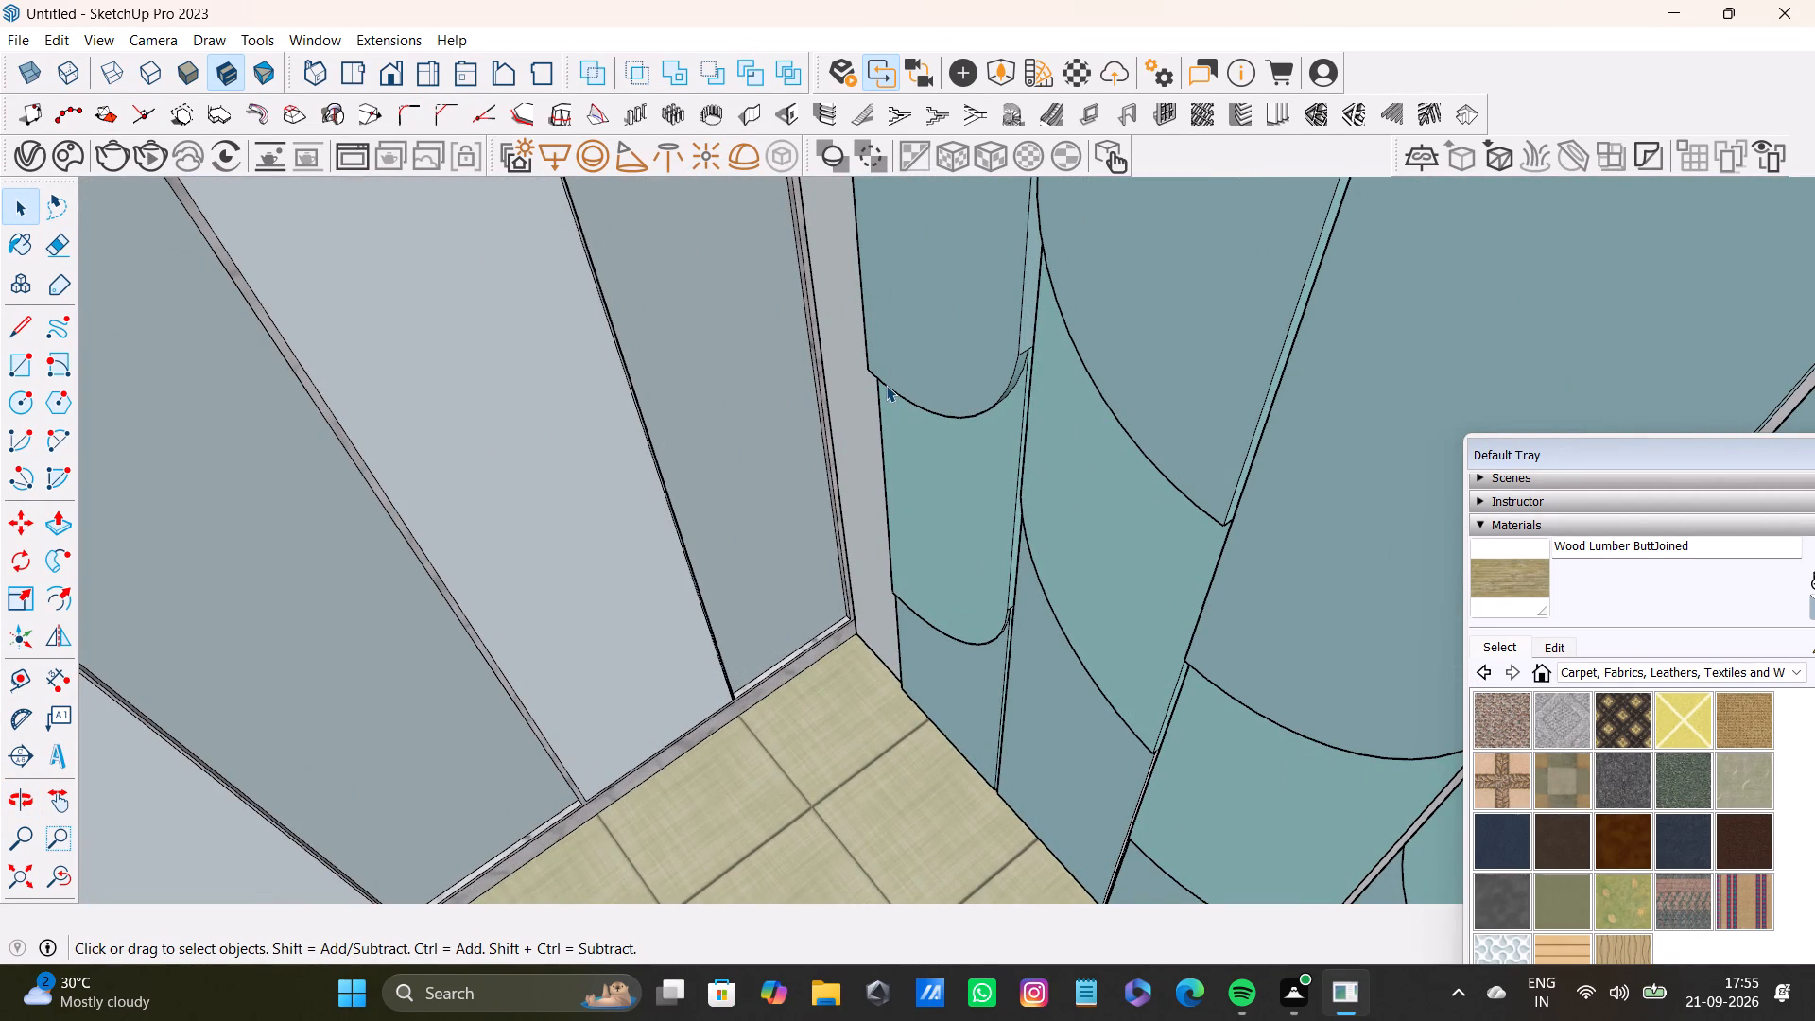
scroll(1058, 460, "down", 12)
middle_click_drag(1357, 385, 1462, 367)
scroll(833, 443, "down", 4)
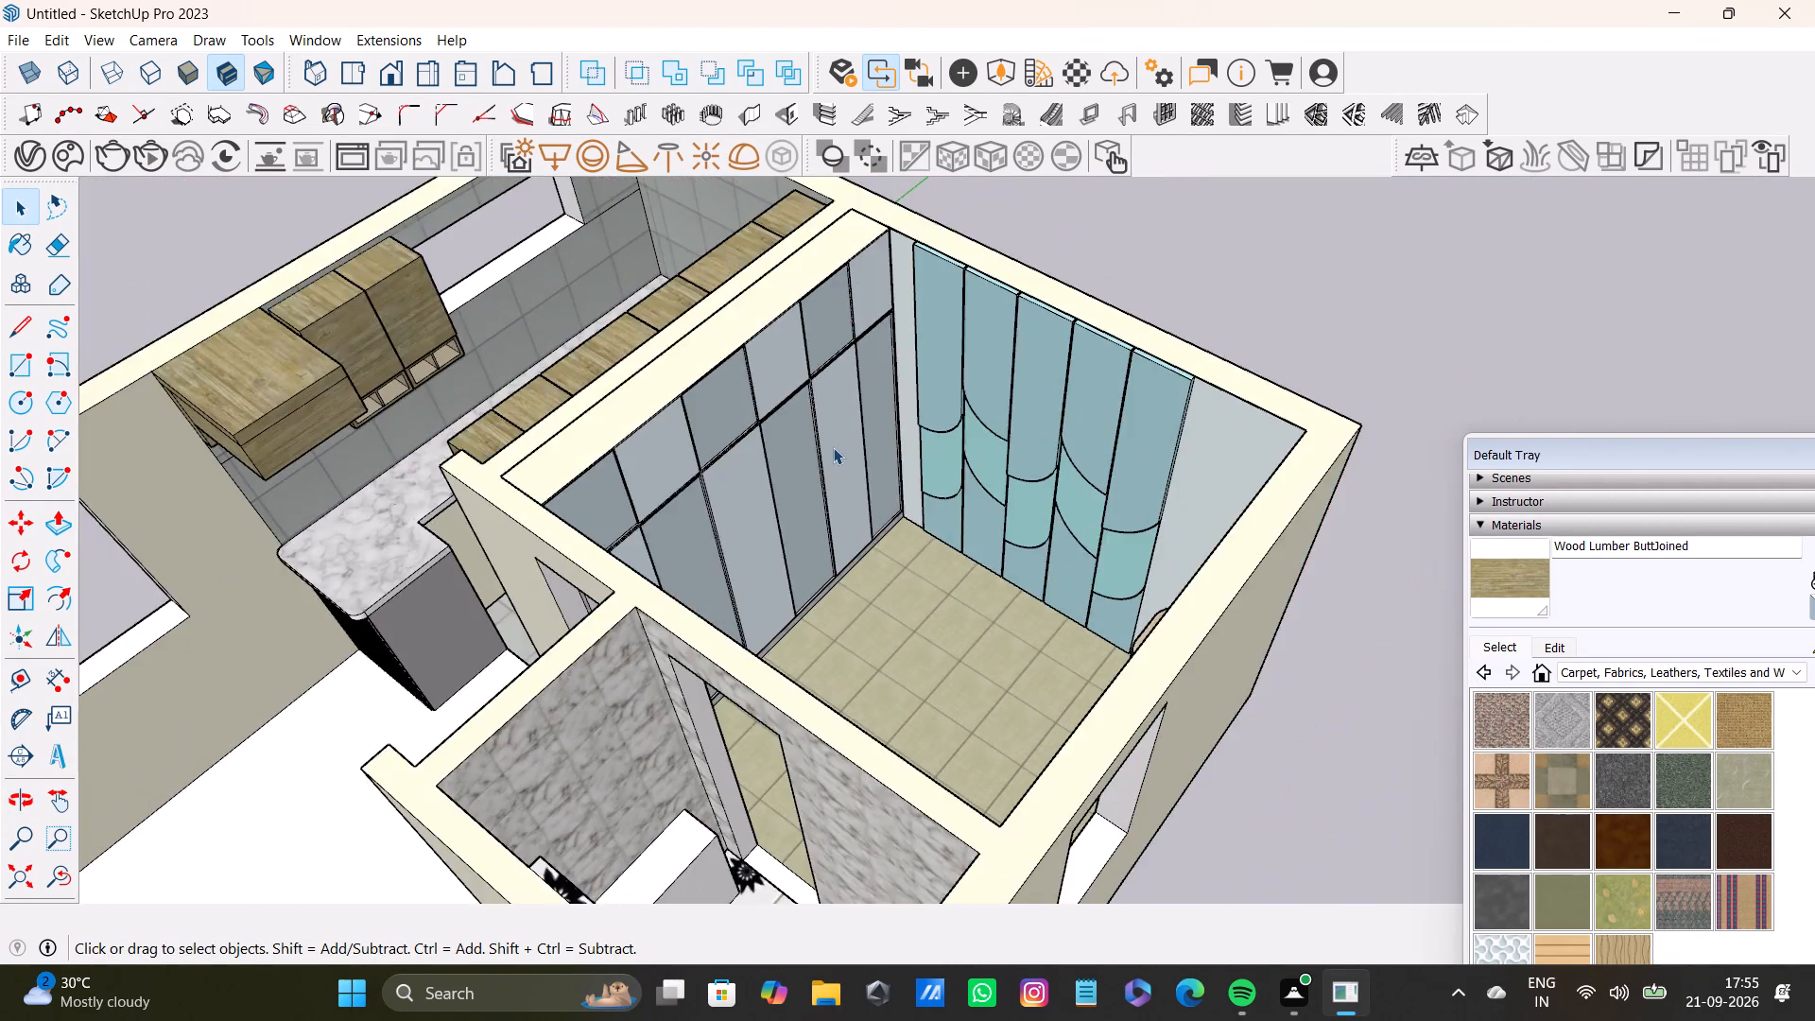
middle_click_drag(833, 448, 993, 570)
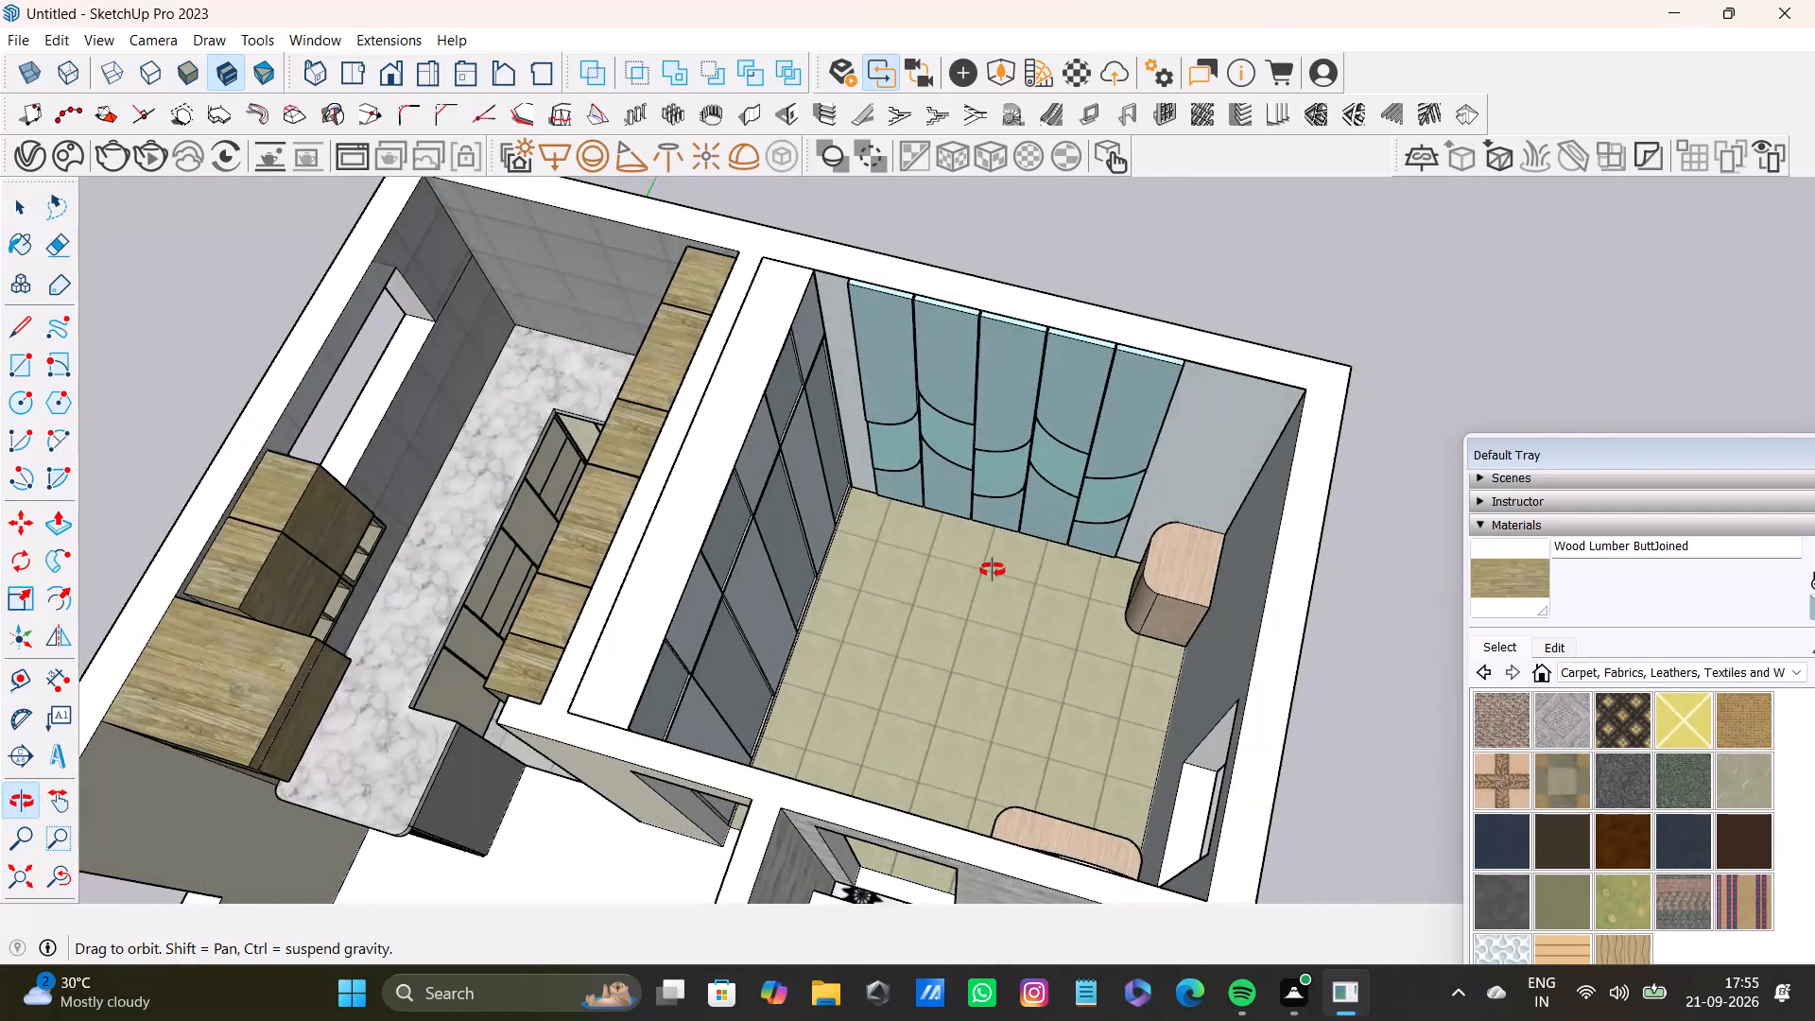
middle_click_drag(993, 570, 987, 540)
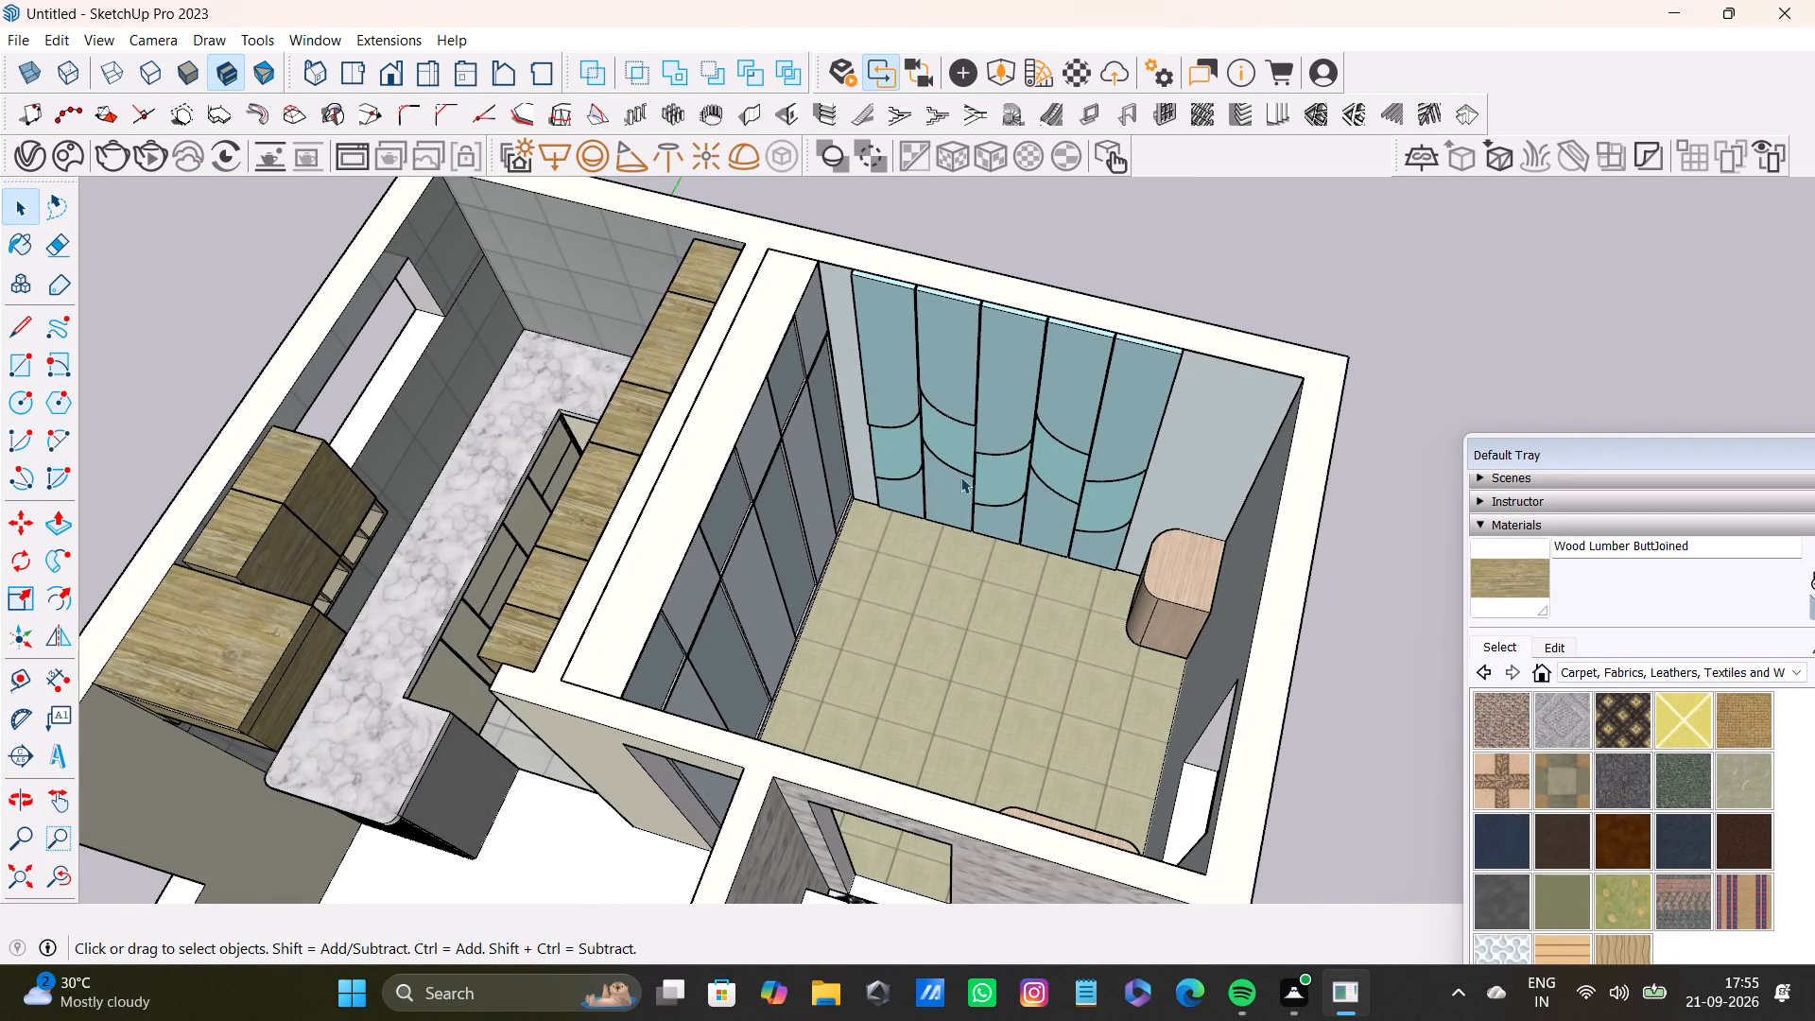
scroll(968, 429, "up", 8)
middle_click_drag(931, 459, 987, 94)
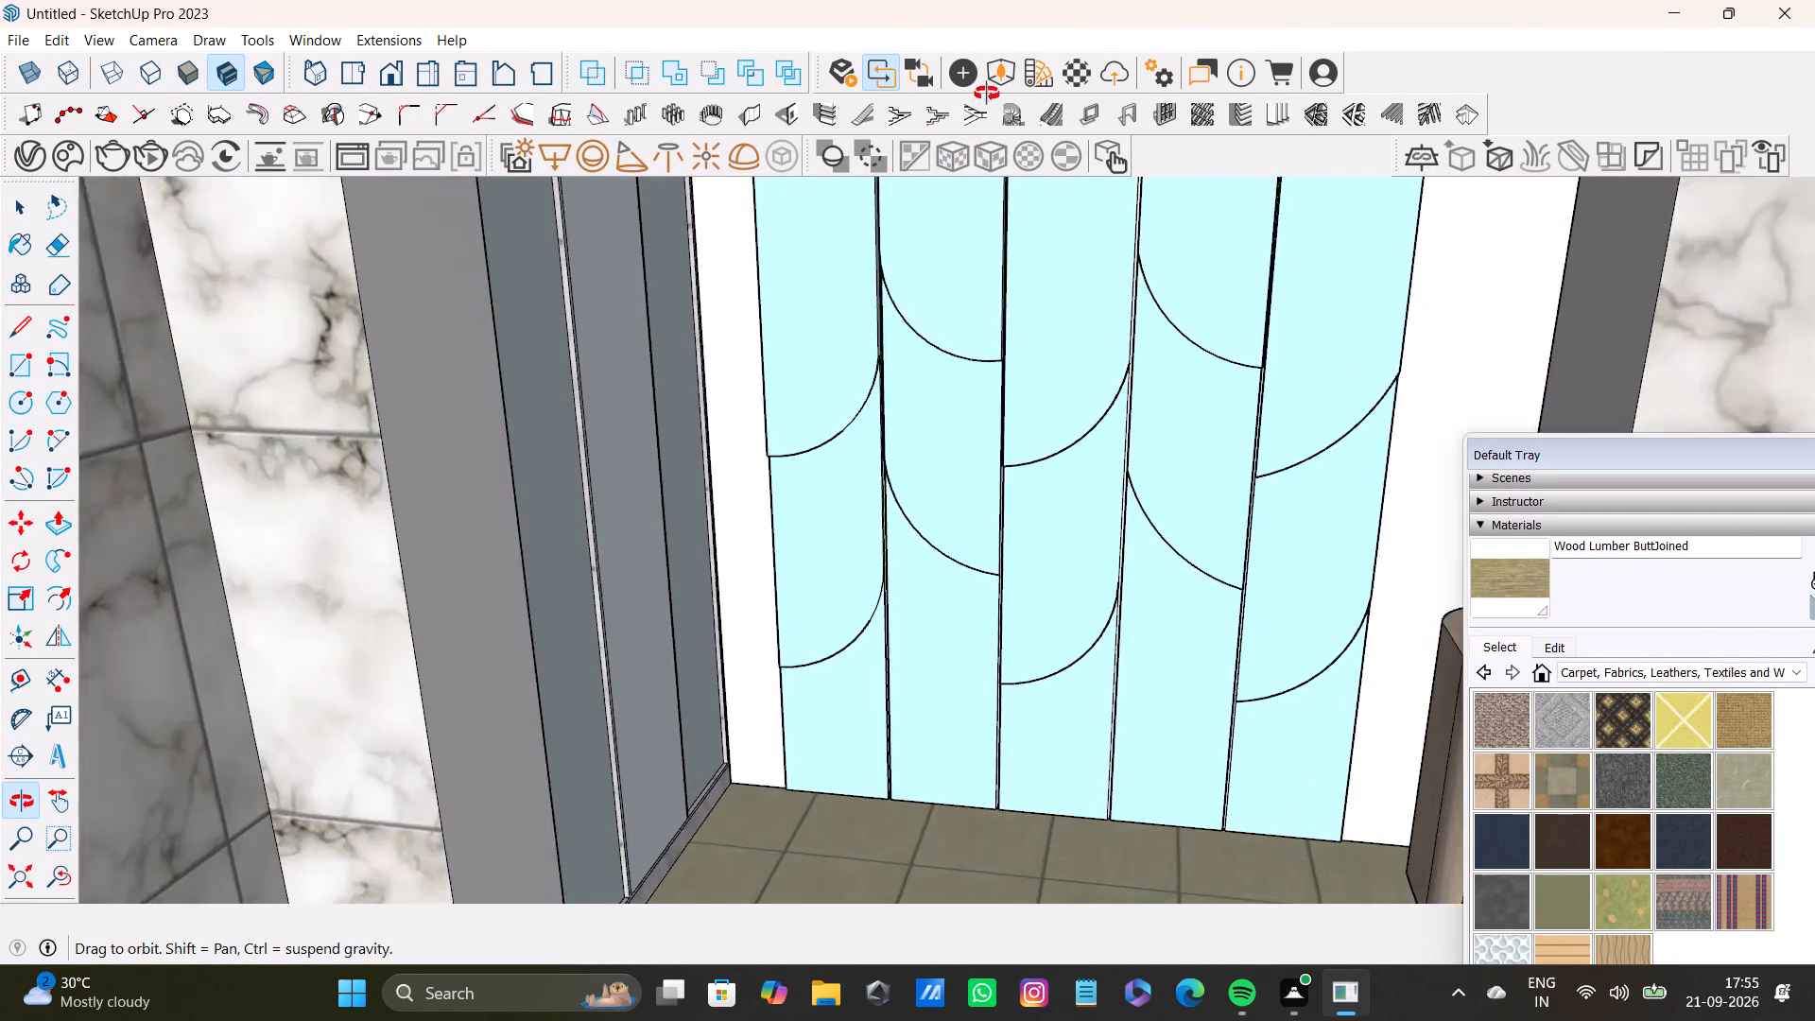
middle_click_drag(987, 94, 983, 99)
scroll(1073, 411, "down", 3)
middle_click_drag(1075, 487, 1067, 456)
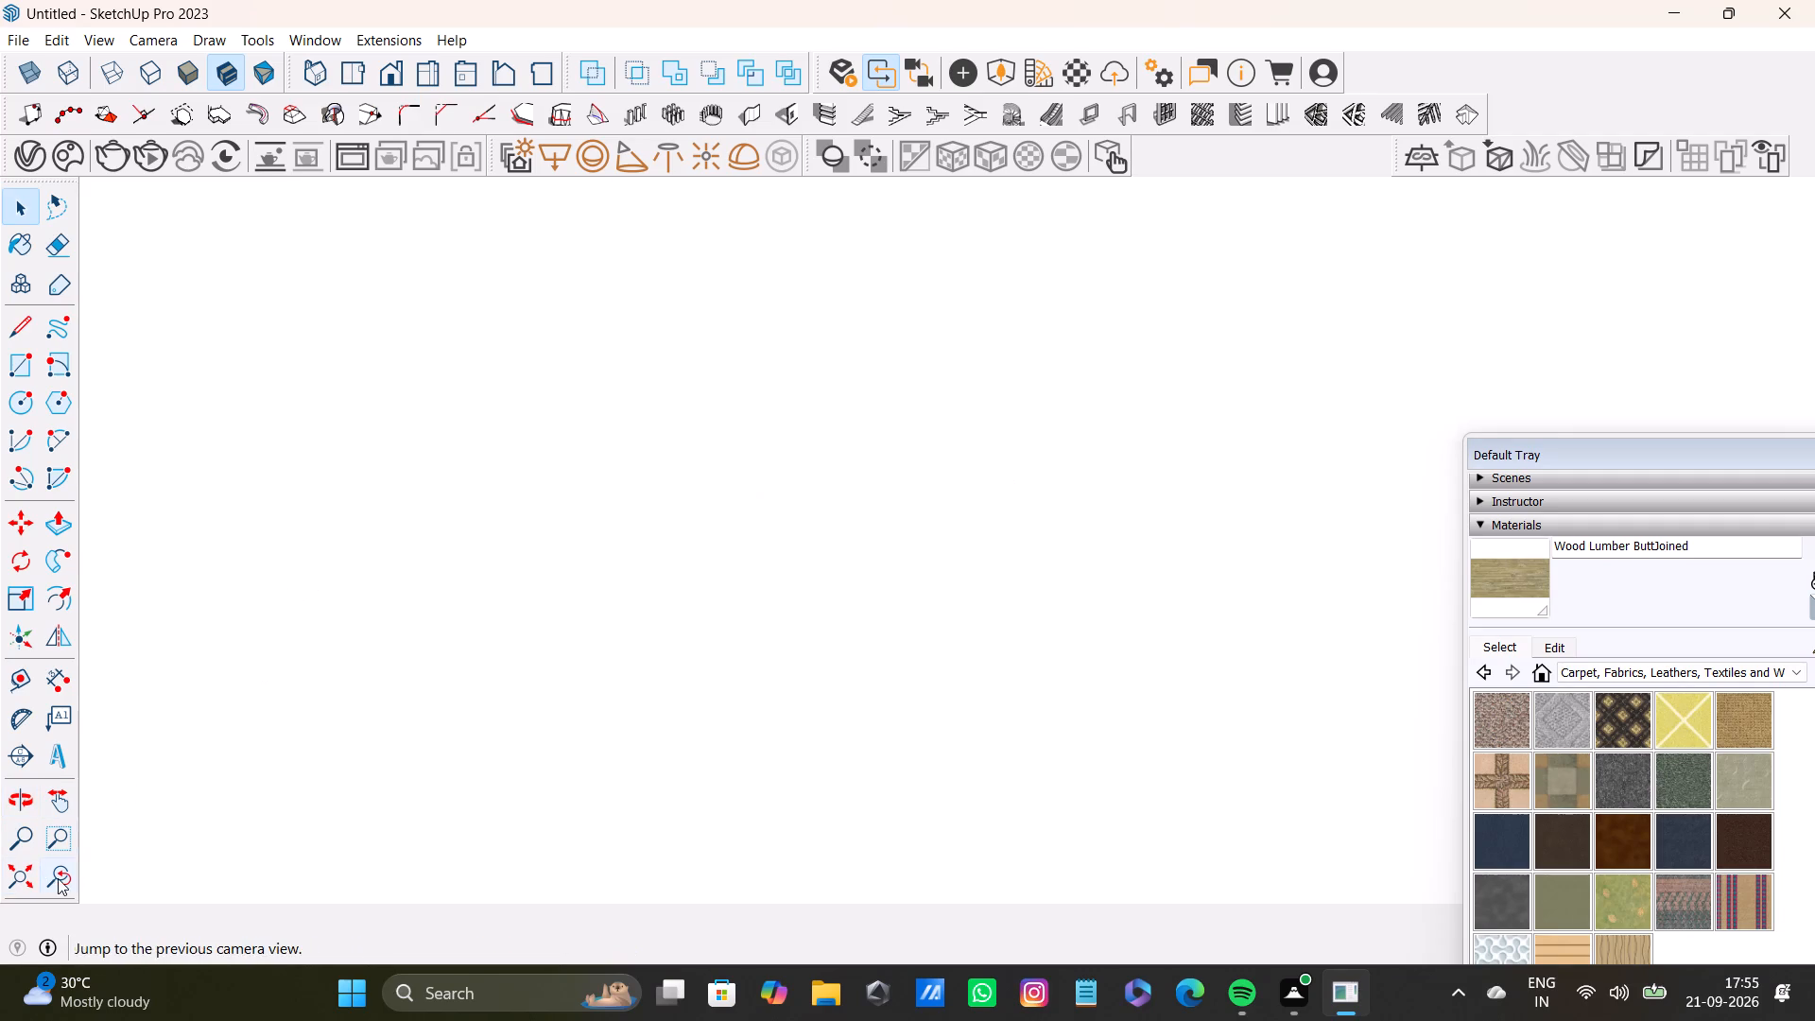
Bring the whole house back into view and examine its rooms and exterior walls from all sides.
left_click(60, 878)
left_click(4, 878)
middle_click_drag(734, 545, 1084, 622)
scroll(731, 497, "down", 4)
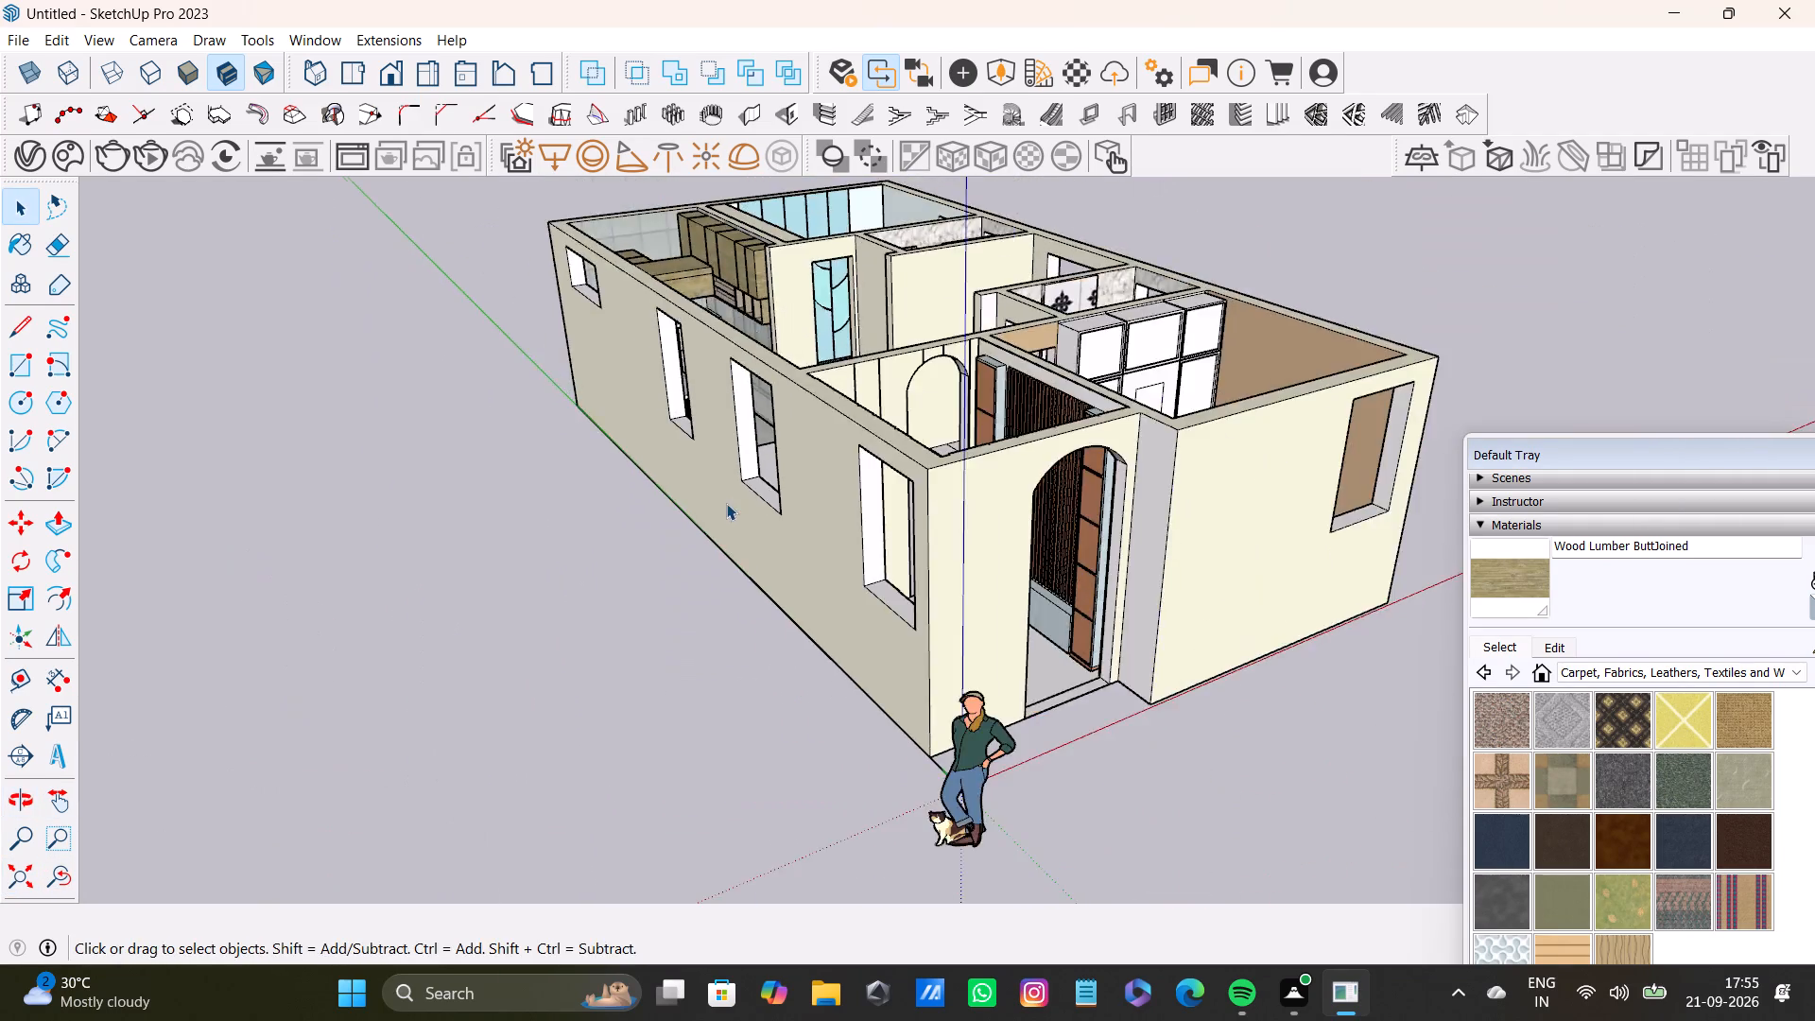
middle_click_drag(726, 503, 1463, 562)
middle_click_drag(567, 428, 1182, 433)
middle_click_drag(470, 531, 1464, 615)
middle_click_drag(486, 535, 1376, 659)
scroll(850, 478, "up", 3)
middle_click_drag(830, 430, 1507, 297)
middle_click_drag(625, 451, 758, 412)
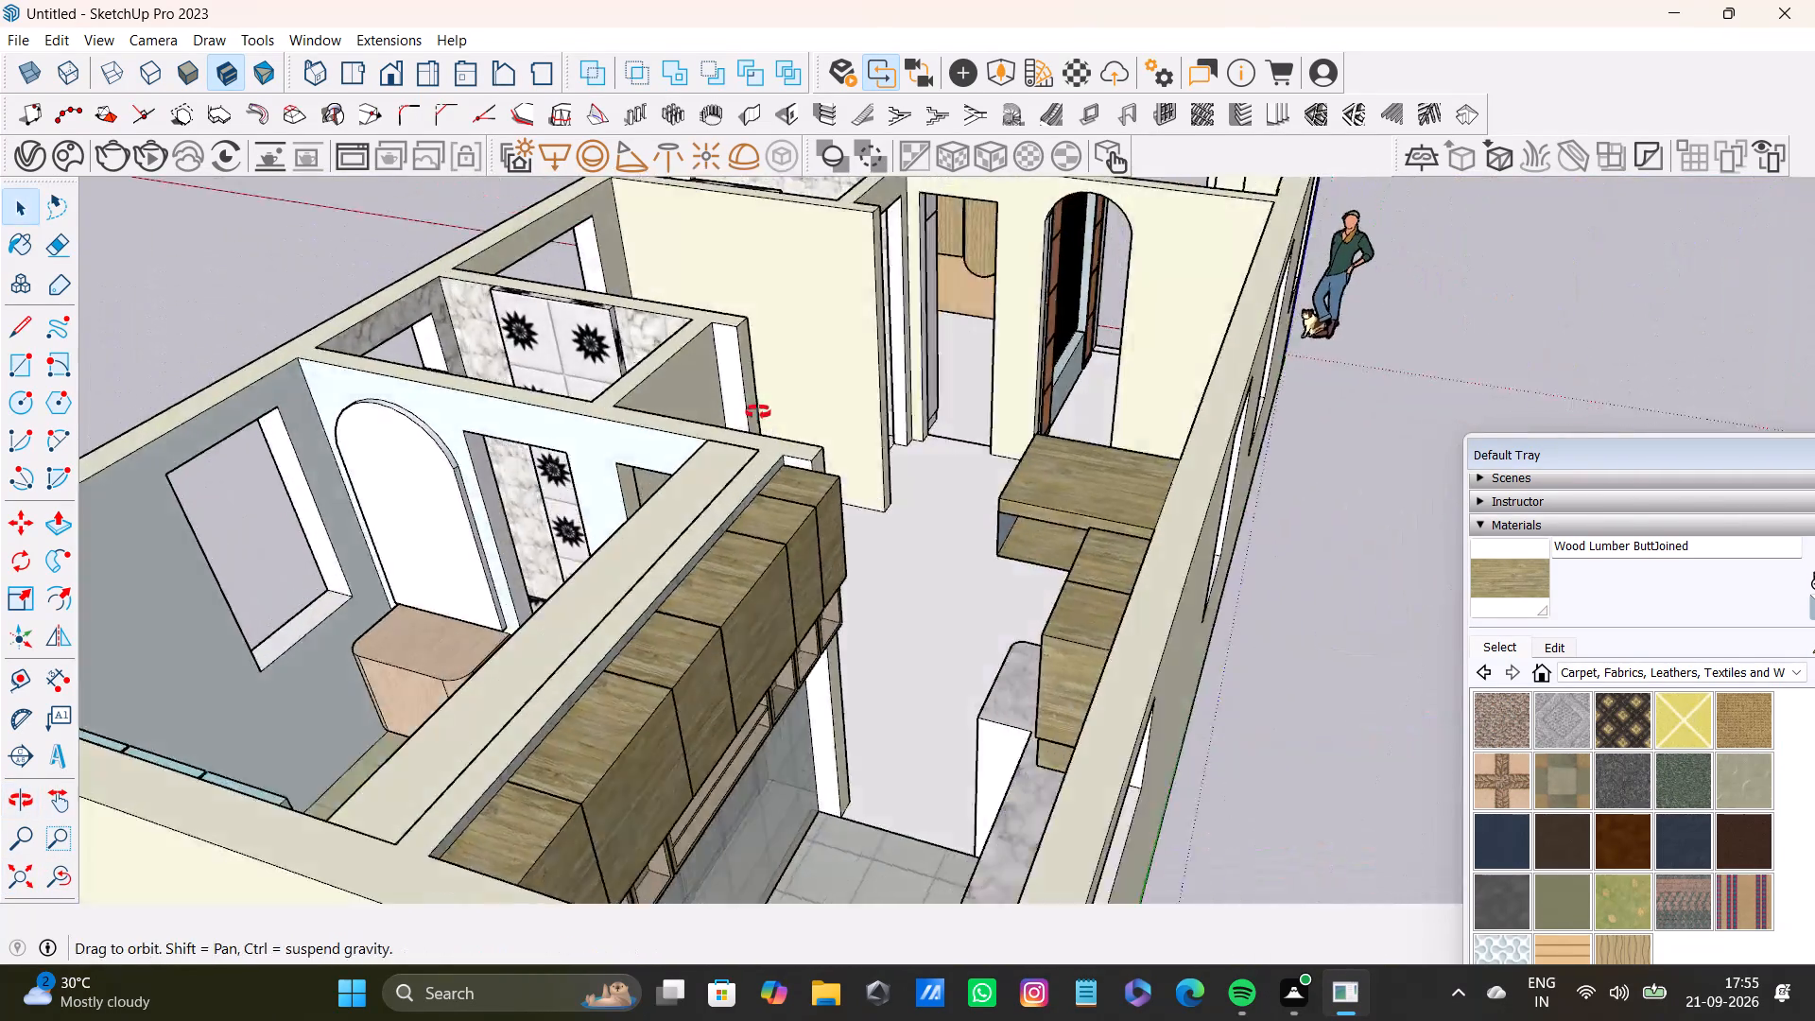
middle_click_drag(758, 412, 1267, 355)
middle_click_drag(412, 497, 1042, 365)
middle_click_drag(310, 477, 129, 693)
scroll(195, 579, "down", 6)
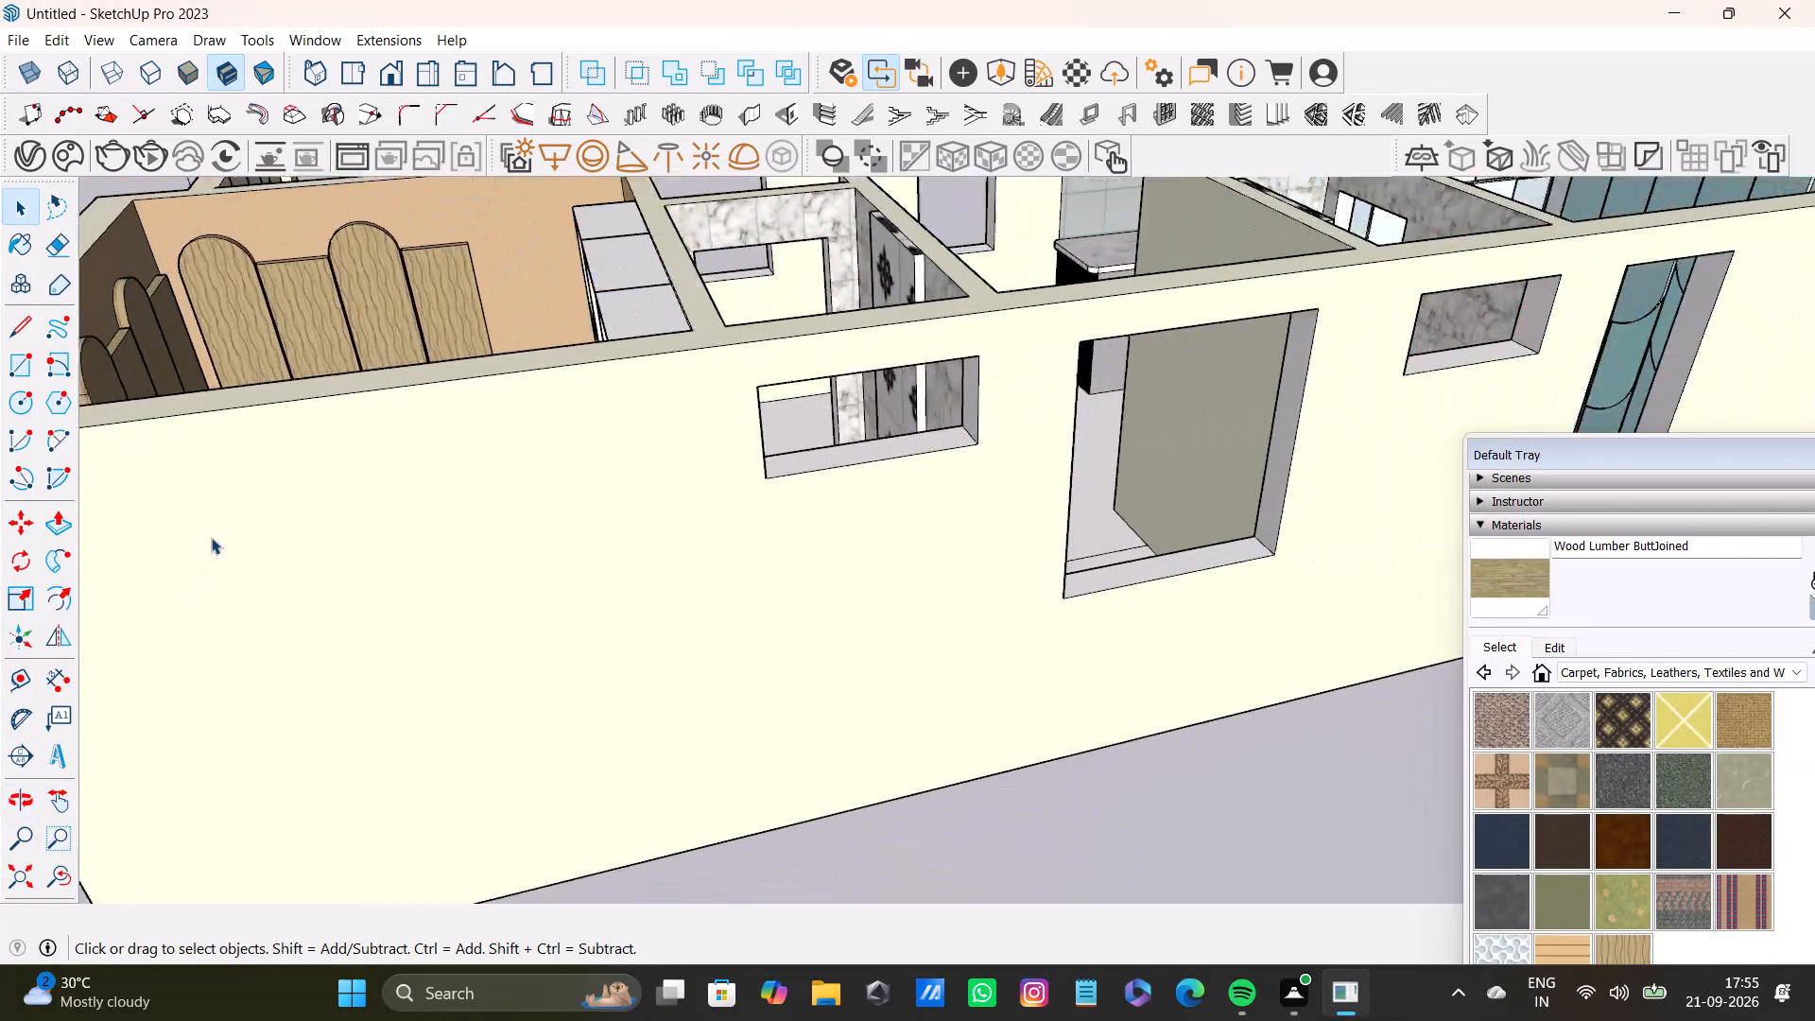
Select the top face and front frame face, with their edges, of the upper white cabinet at the doorway end.
scroll(211, 537, "down", 2)
middle_click_drag(211, 531, 706, 691)
scroll(706, 691, "down", 1)
scroll(724, 634, "up", 10)
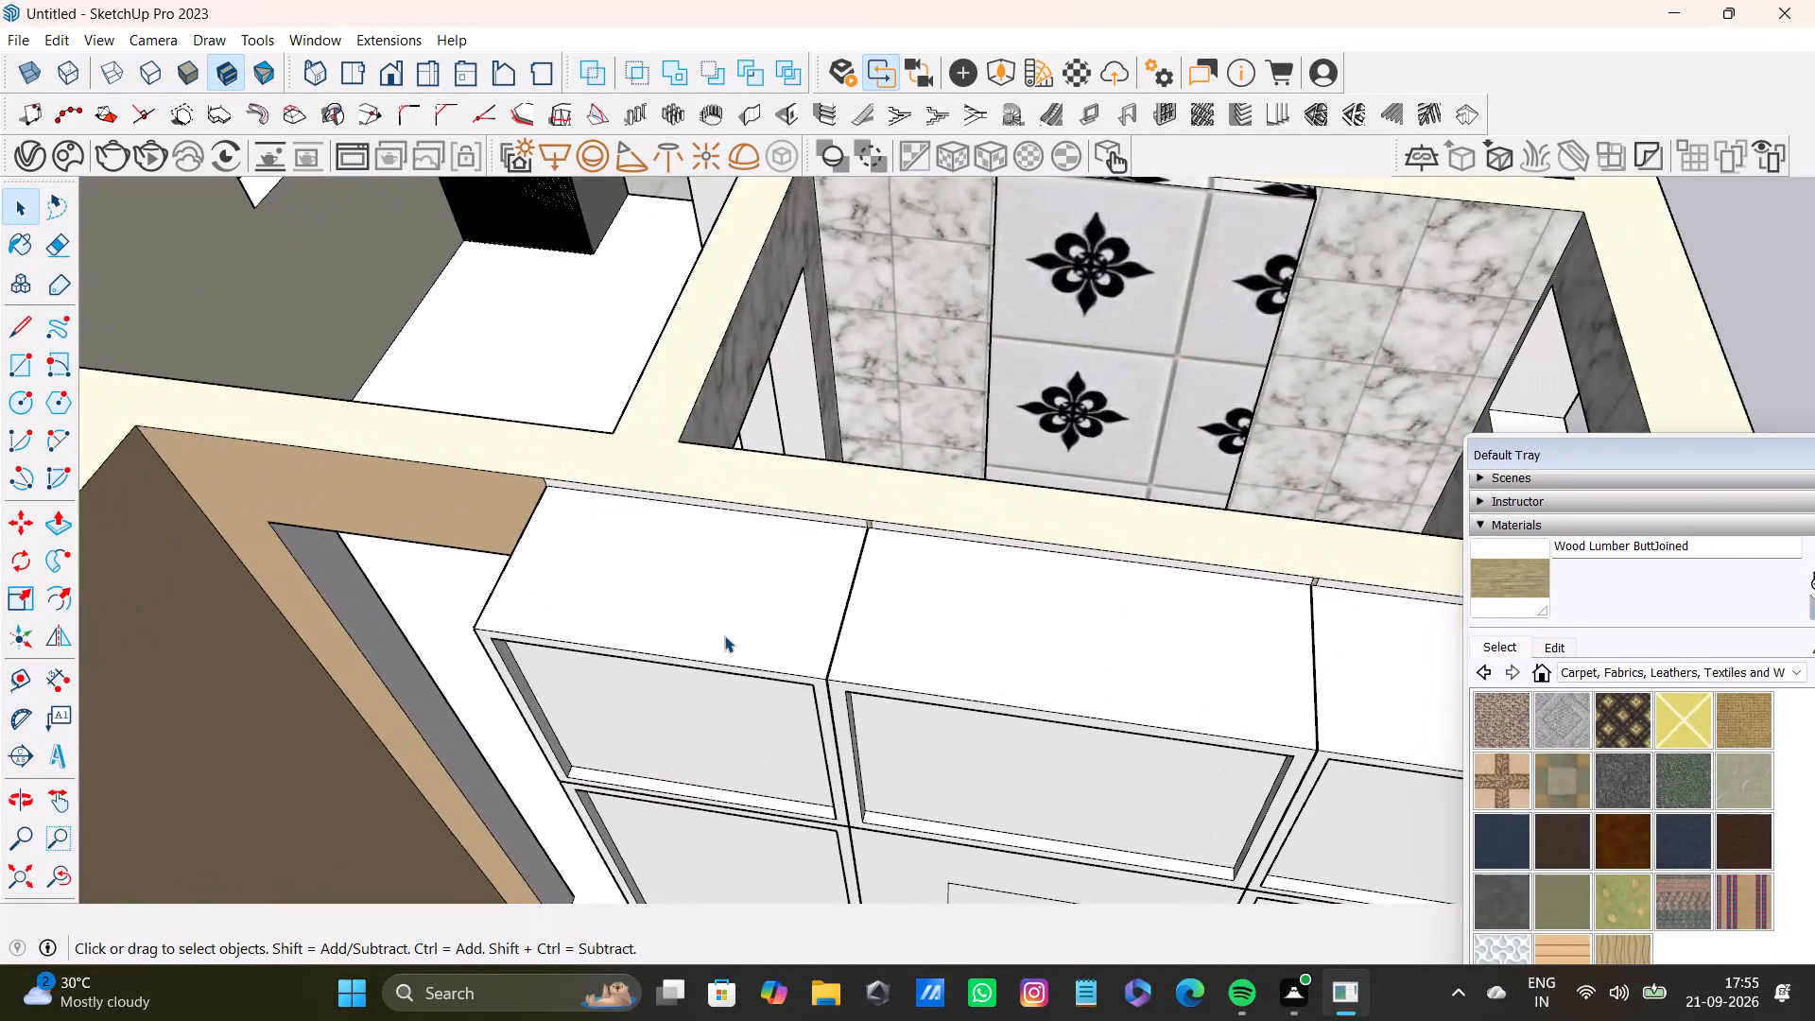
scroll(723, 649, "up", 6)
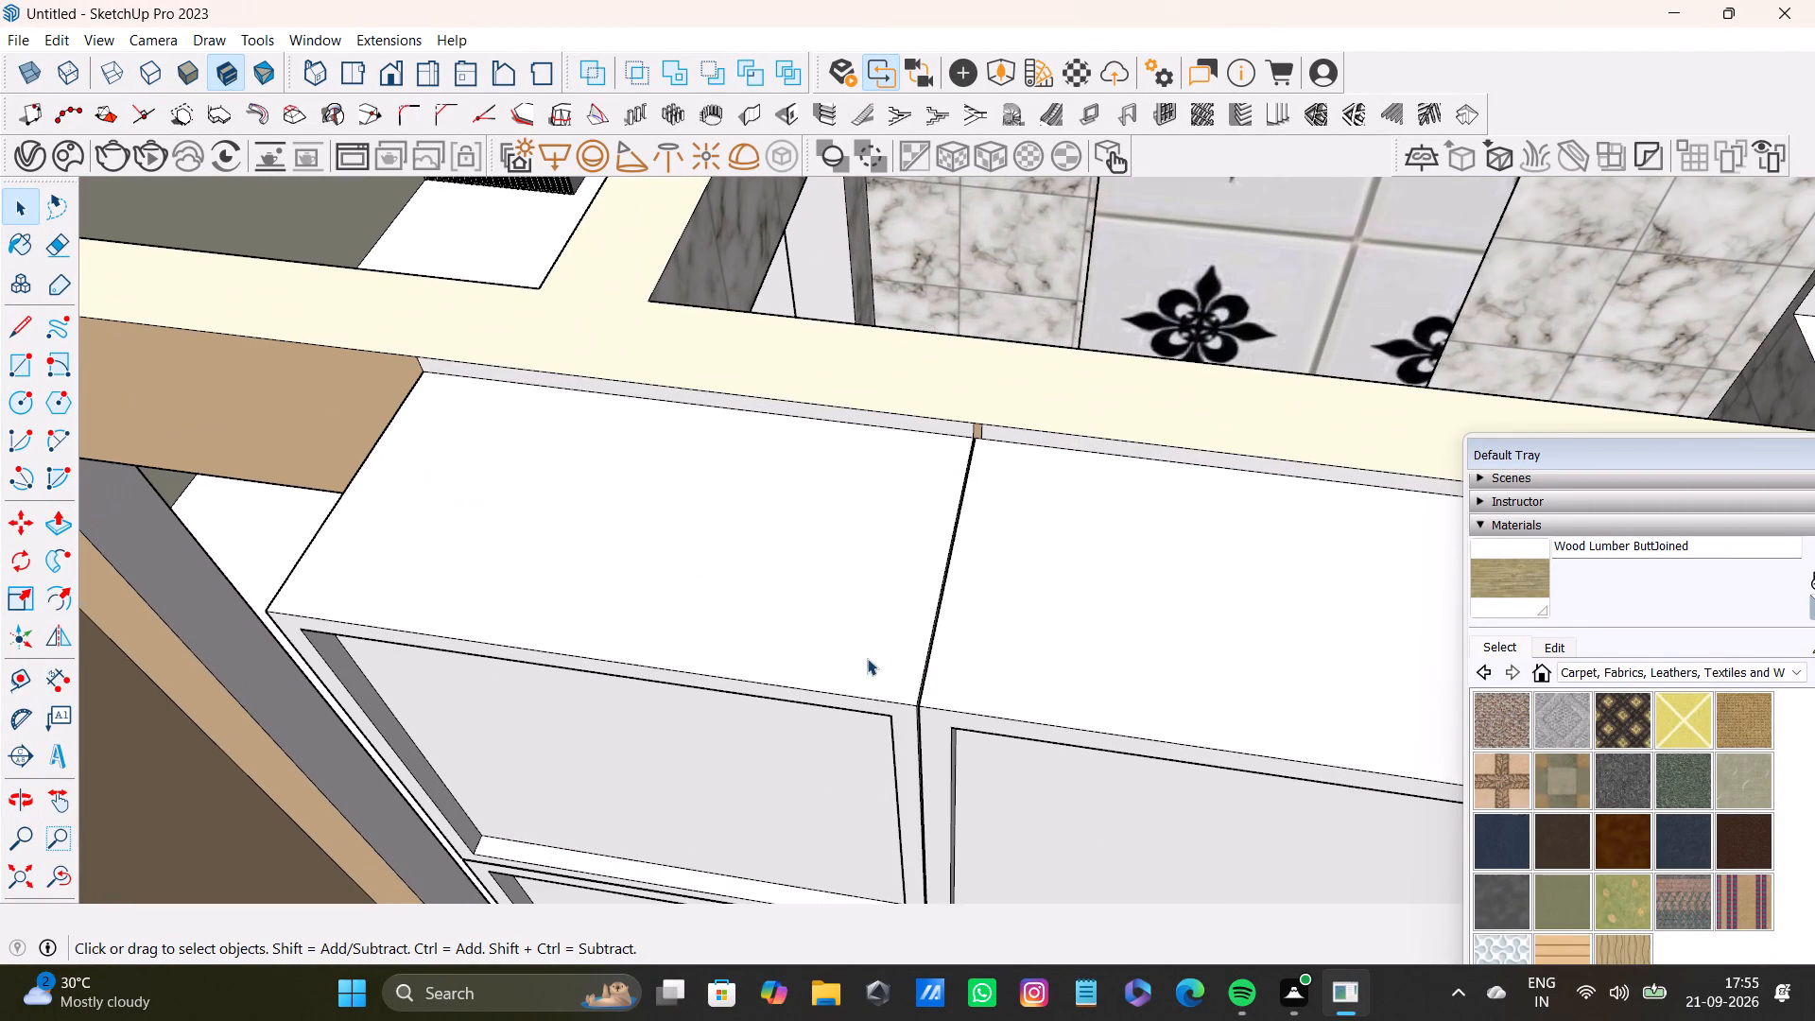
double_click(863, 658)
double_click(902, 740)
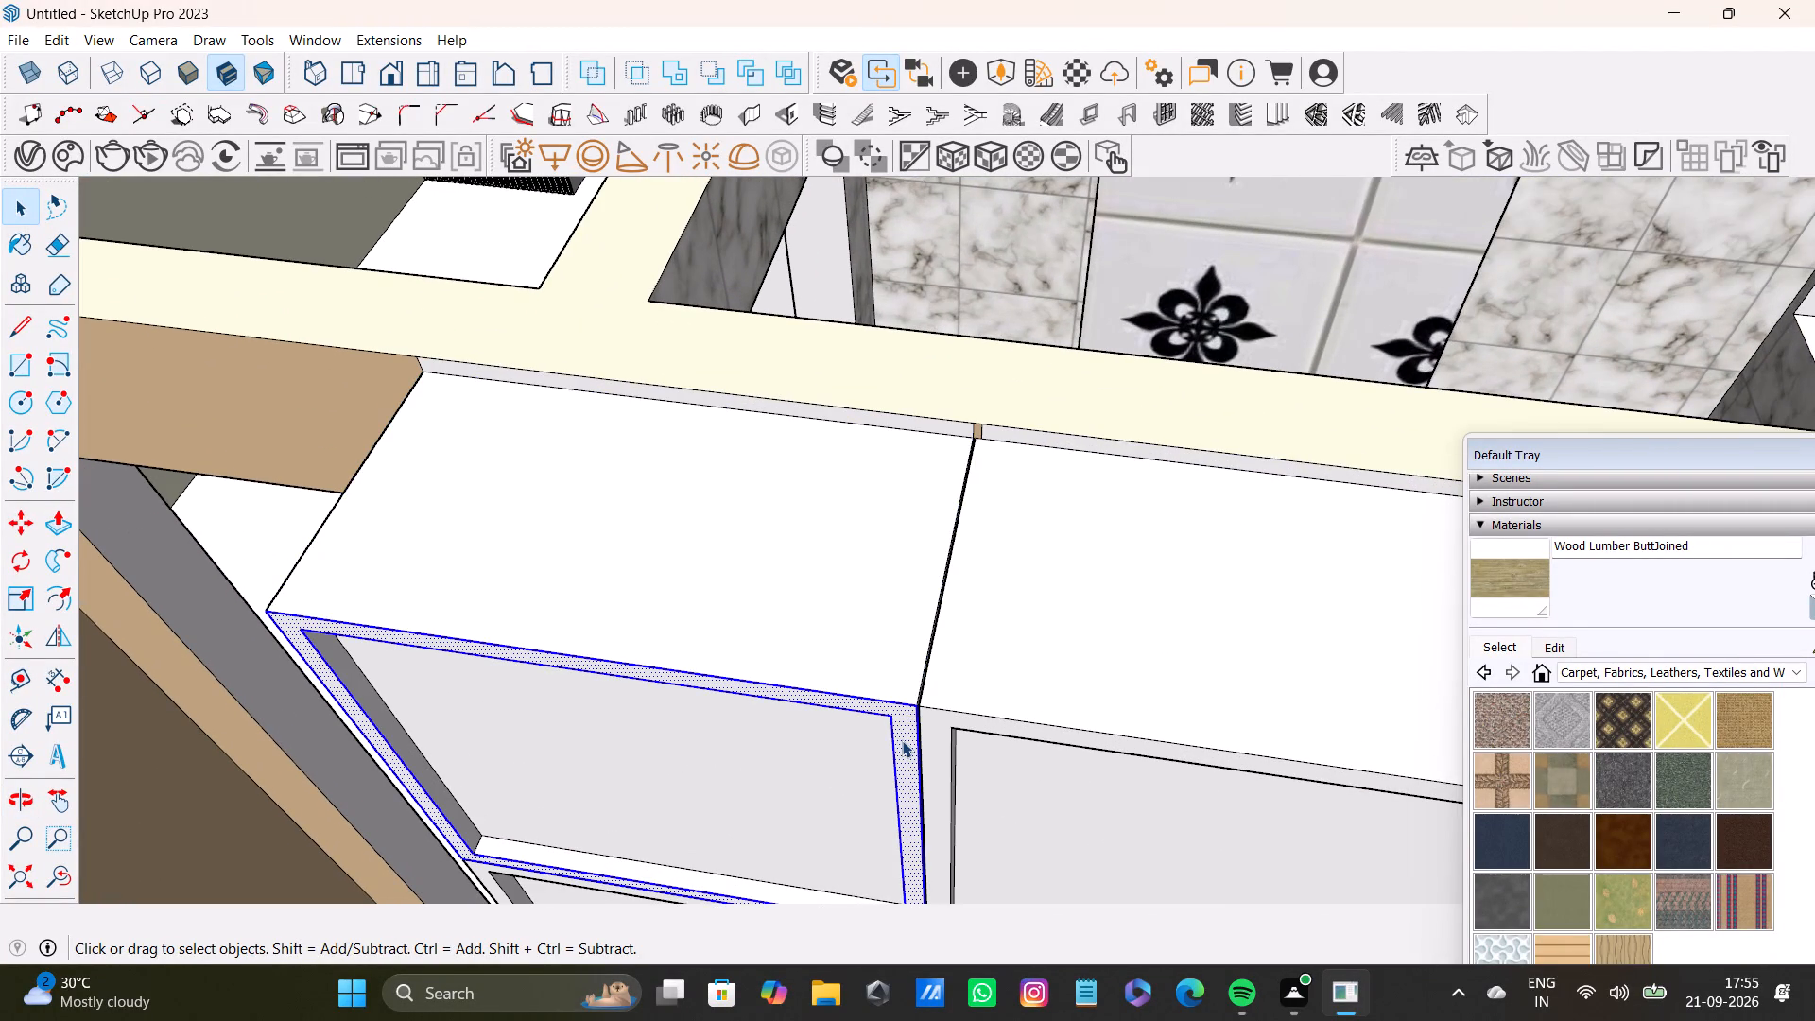
double_click(529, 583)
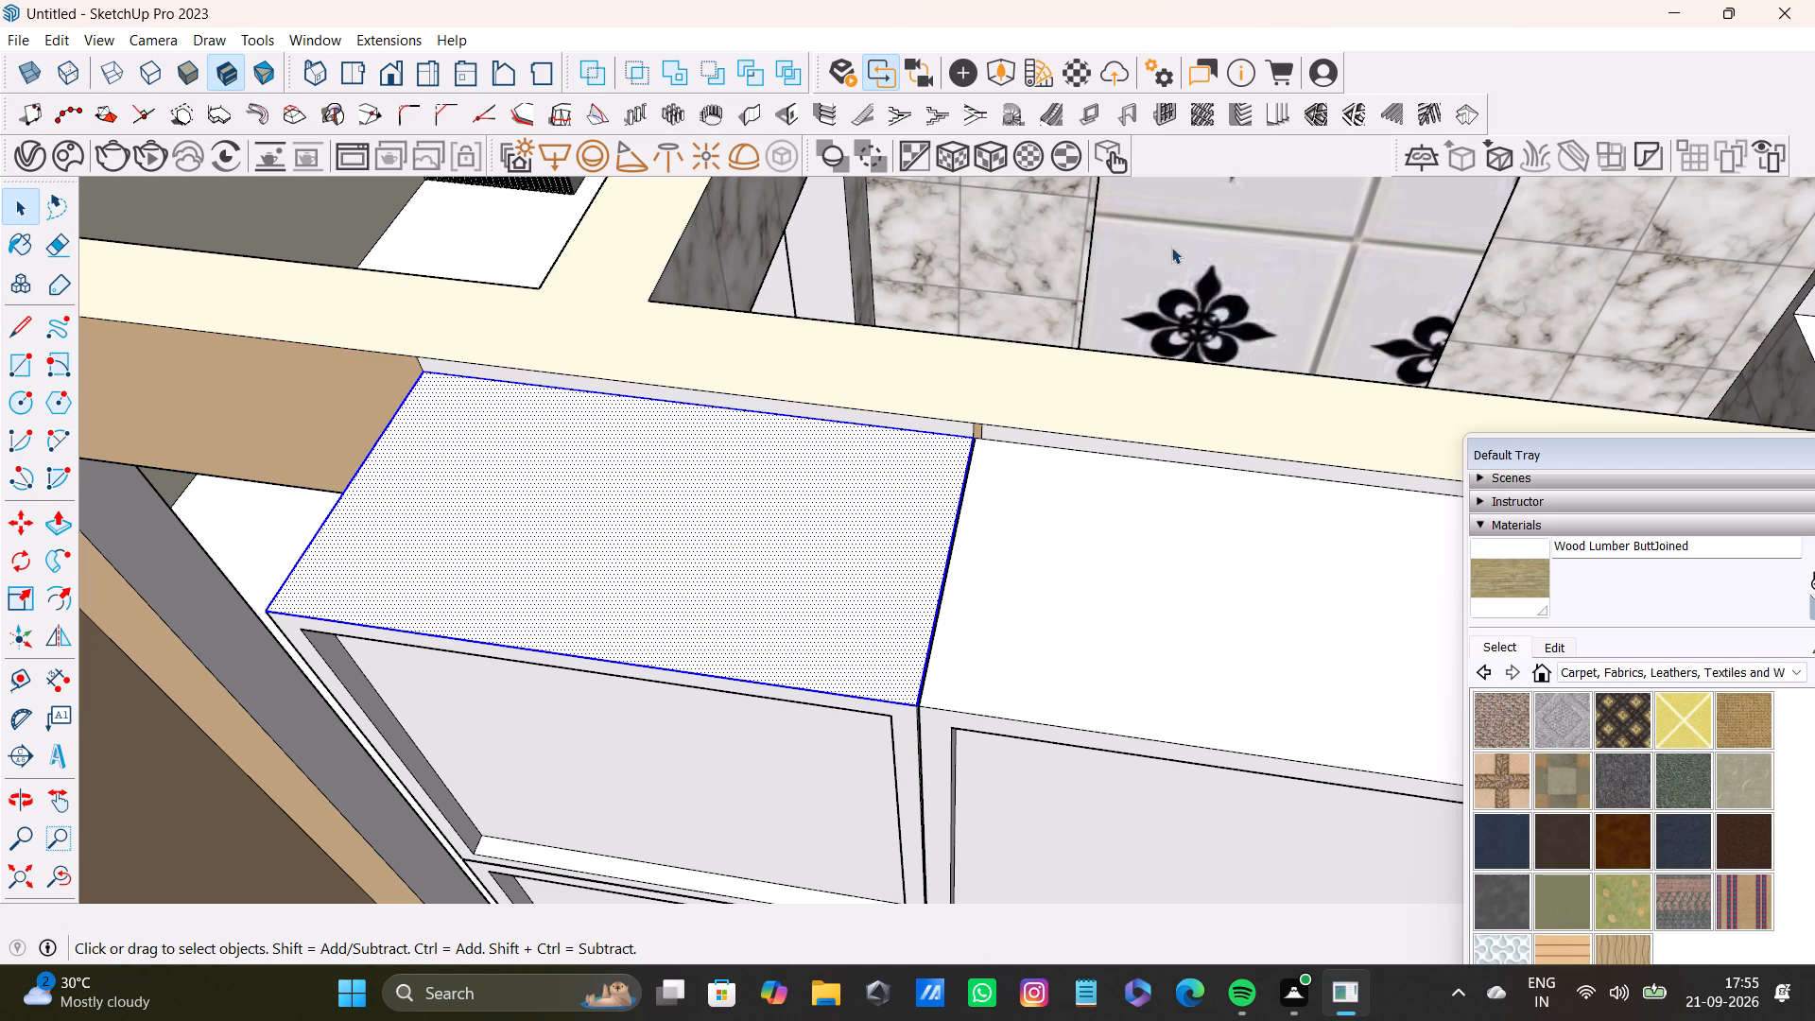
scroll(829, 680, "down", 1, "shift")
middle_click_drag(829, 680, 829, 574, "shift")
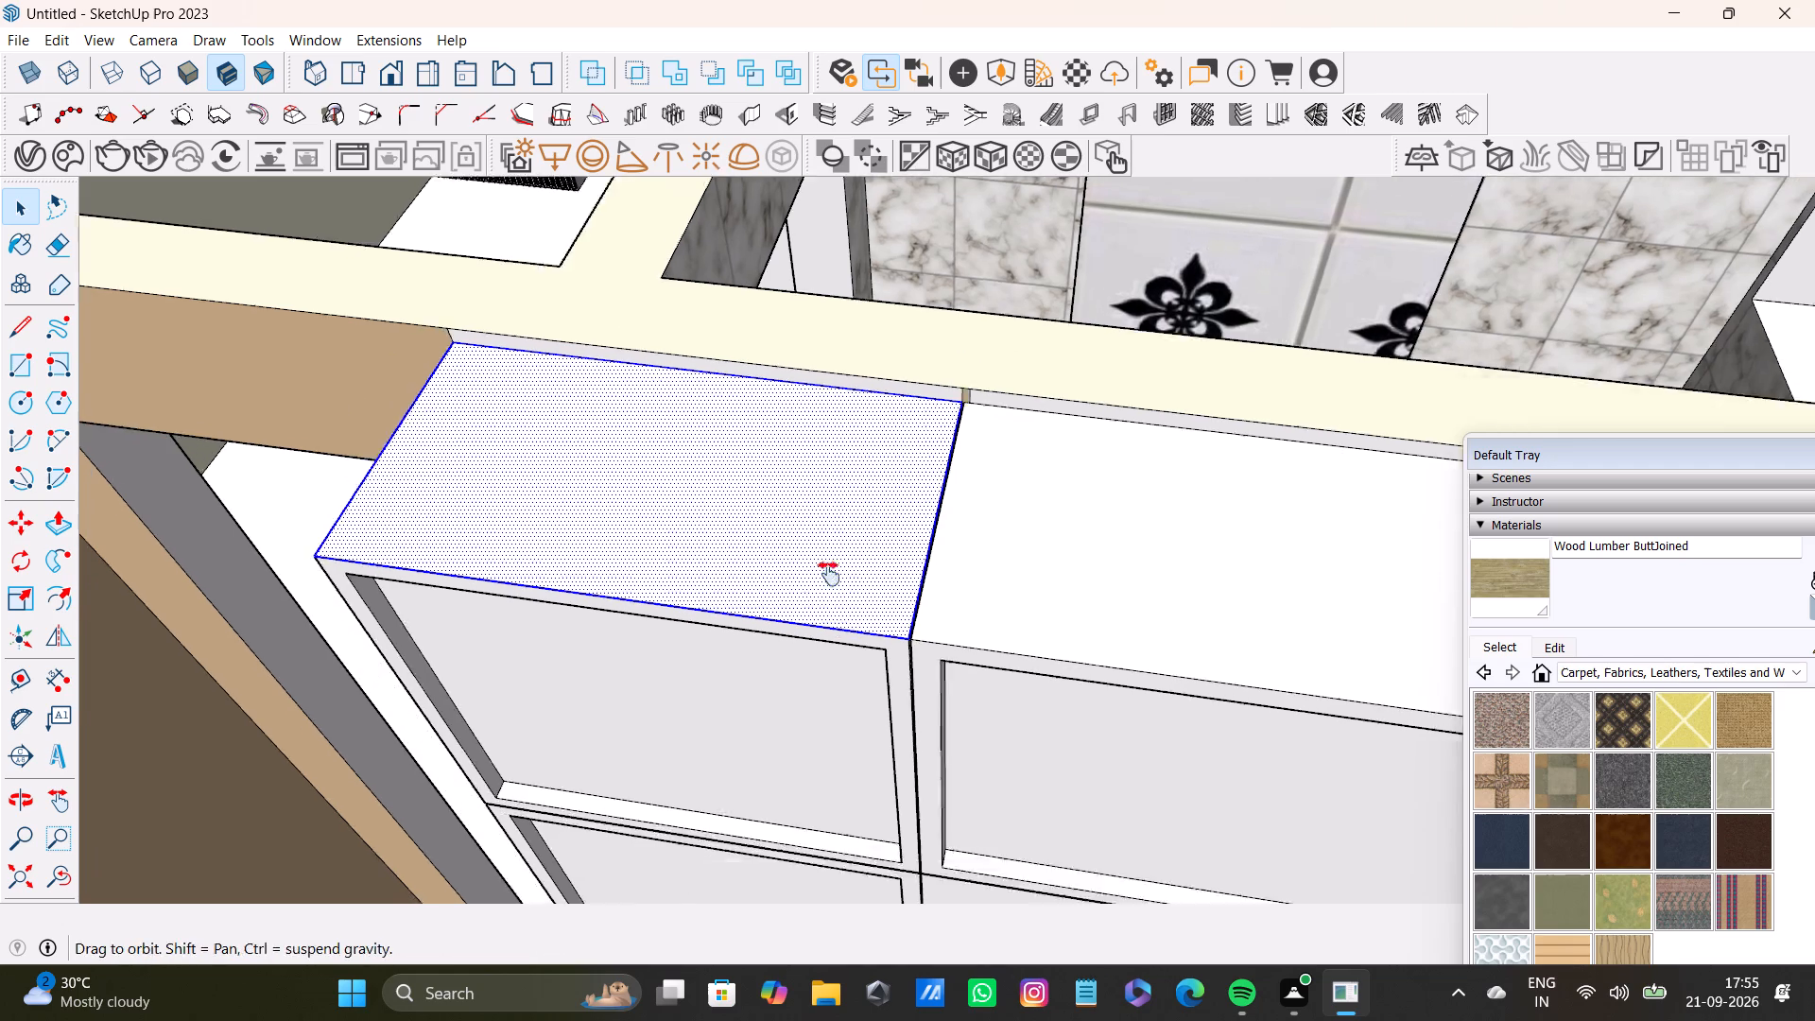
middle_click_drag(829, 574, 829, 472, "shift")
scroll(839, 506, "up", 6, "shift")
double_click(927, 521, "shift")
Add the front frame and top faces of the middle and far upper cabinets, with their edges, to the selection.
double_click(977, 531, "shift")
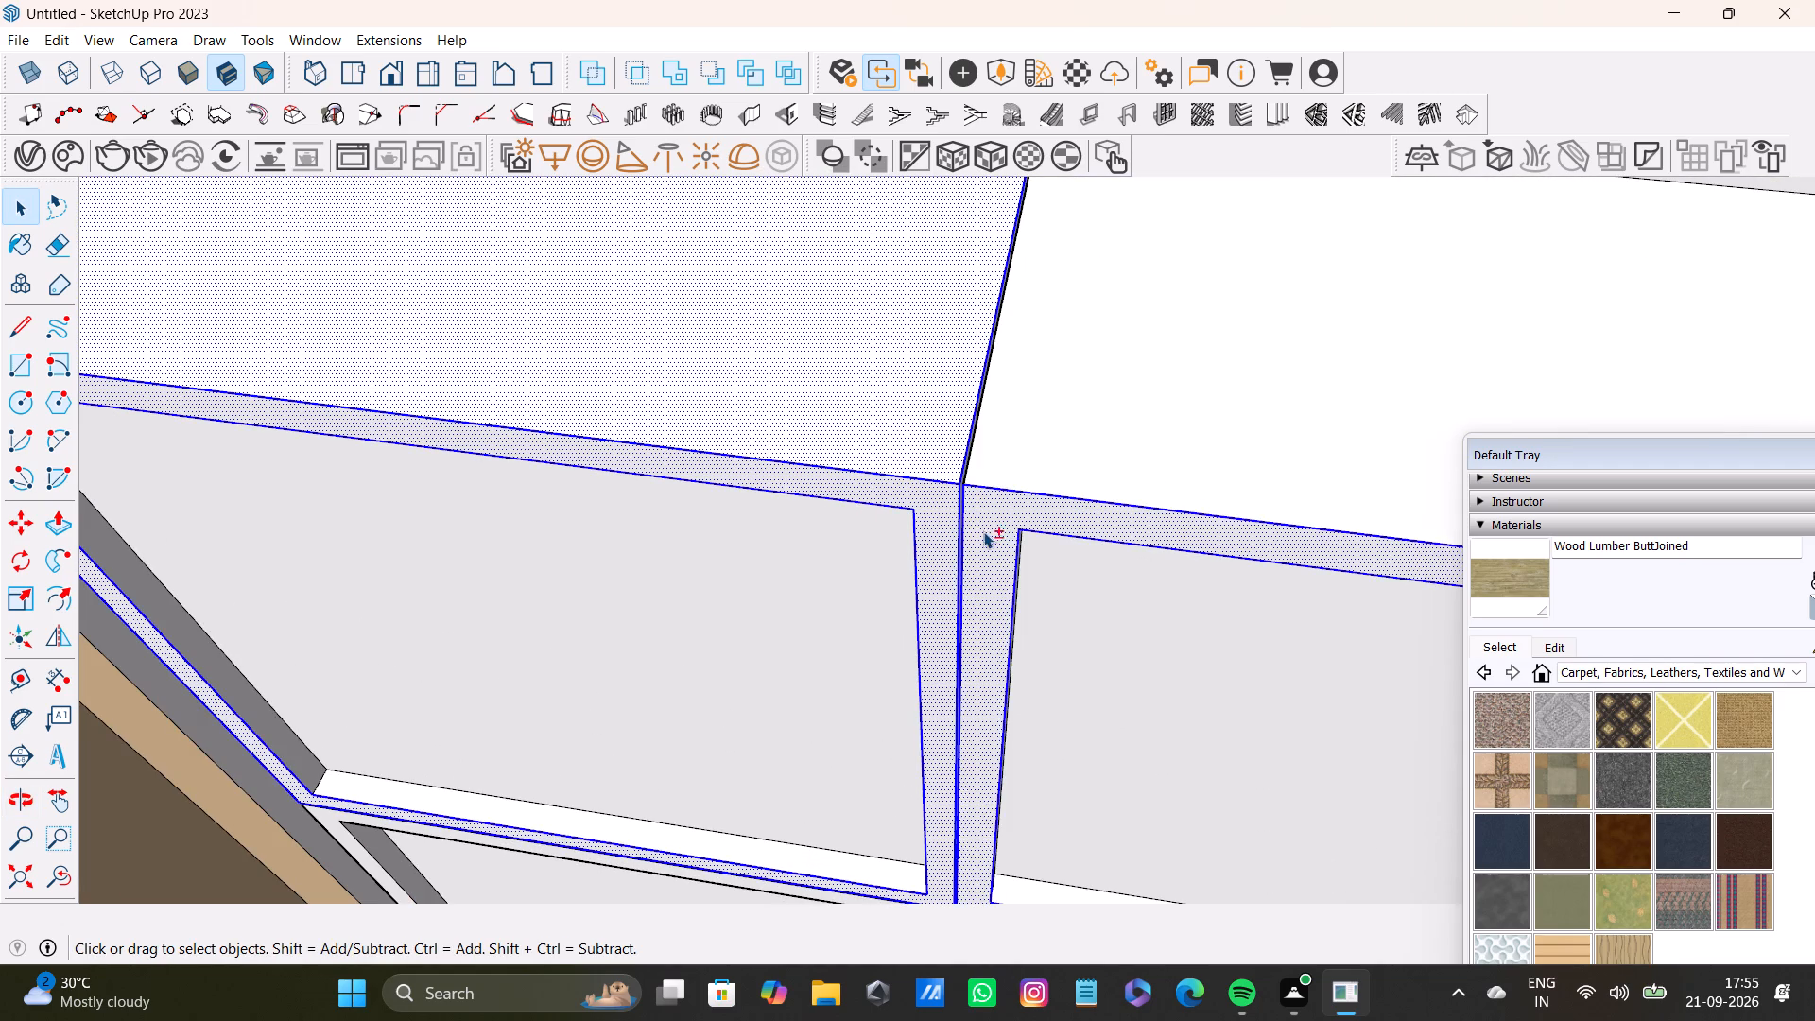
scroll(1014, 528, "down", 3, "shift")
middle_click_drag(1065, 531, 988, 520, "shift")
double_click(1026, 424, "shift")
scroll(1026, 431, "down", 4, "shift")
middle_click_drag(1102, 543, 837, 531, "shift")
scroll(995, 704, "up", 2, "shift")
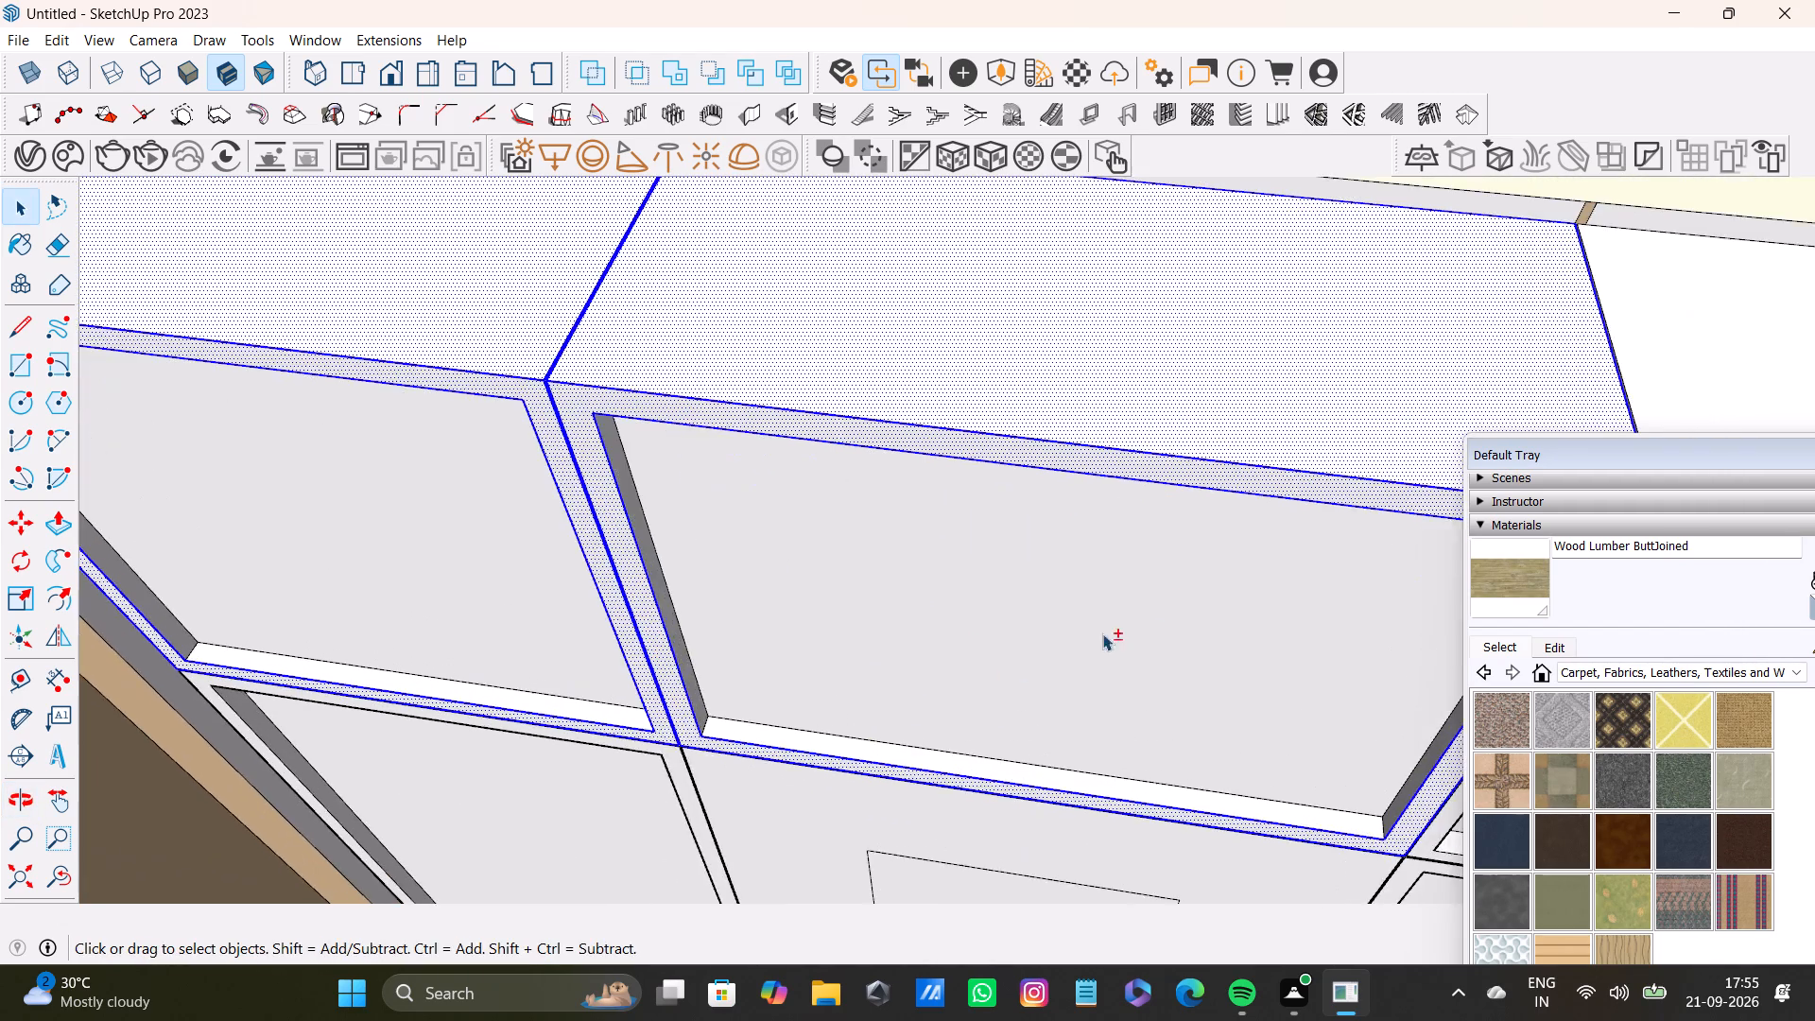
middle_click_drag(1161, 597, 842, 616, "shift")
scroll(1268, 495, "up", 1, "shift")
double_click(1279, 488, "shift")
double_click(1272, 580, "shift")
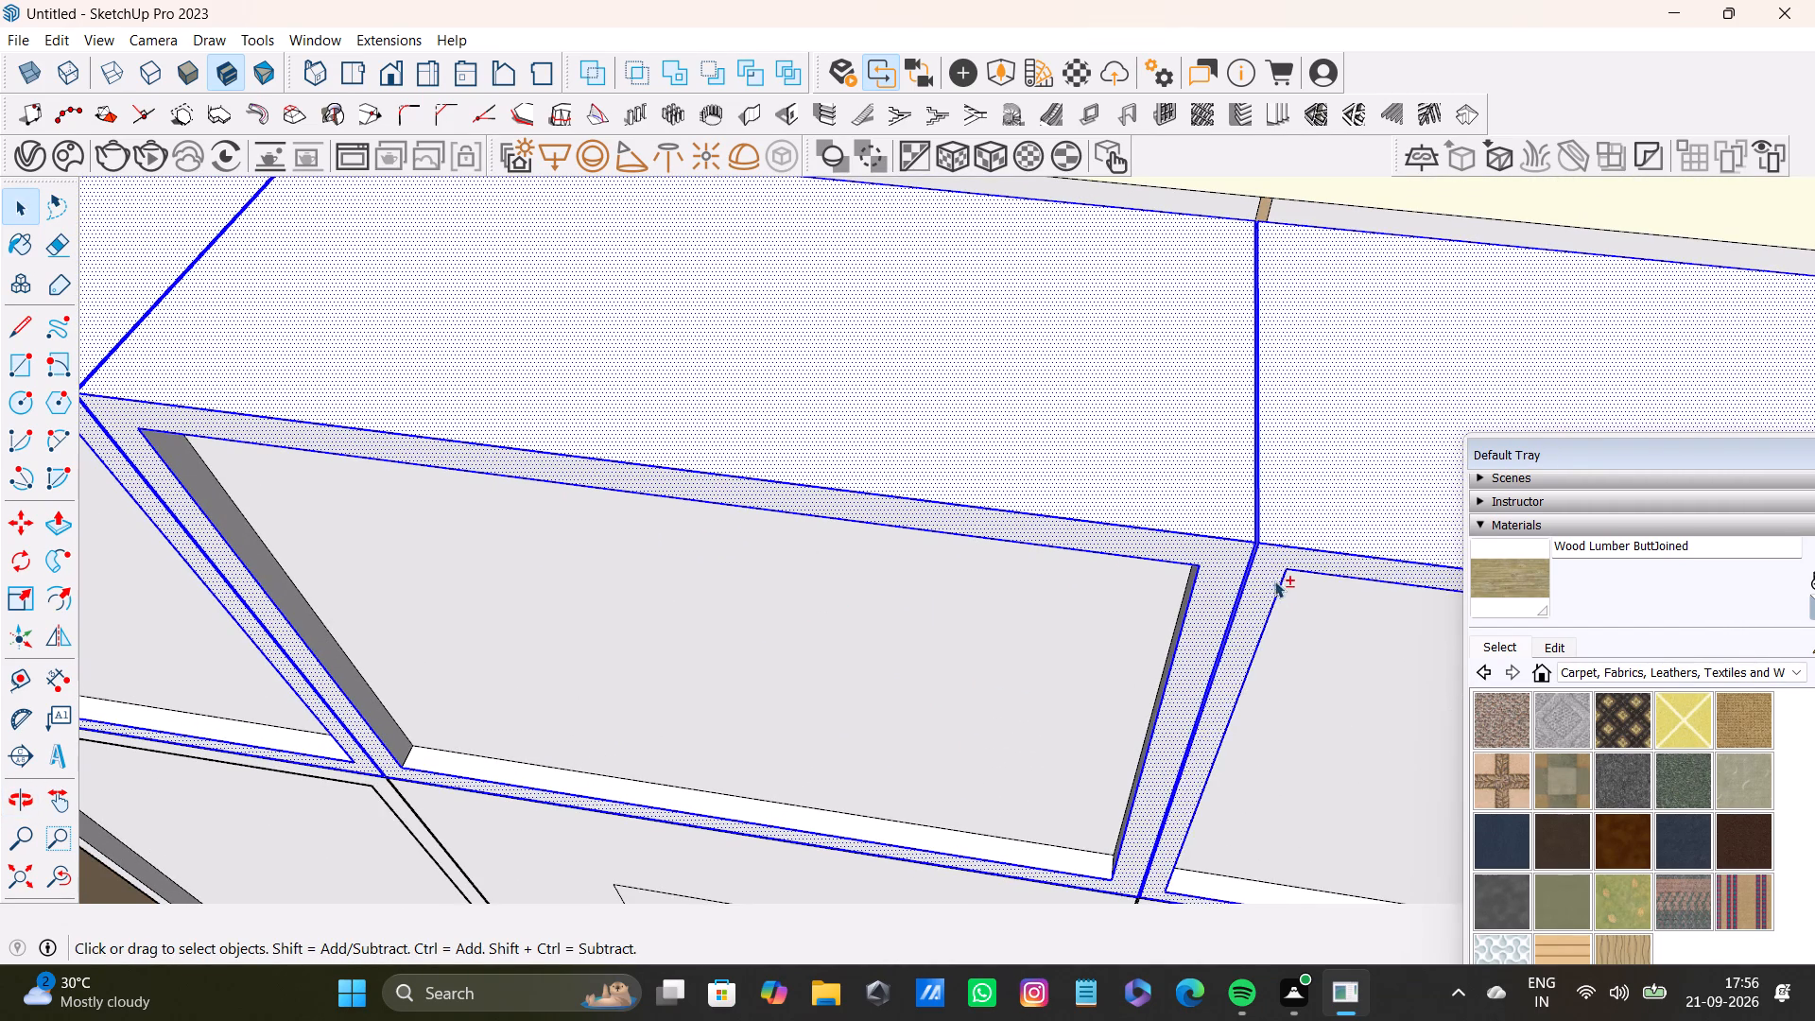
Add the lower inner ledges of the three upper cabinet openings, plus one adjoining inner side face, to the selection.
middle_click_drag(1275, 582, 953, 463, "shift")
scroll(1034, 507, "down", 7)
scroll(828, 662, "up", 3, "shift")
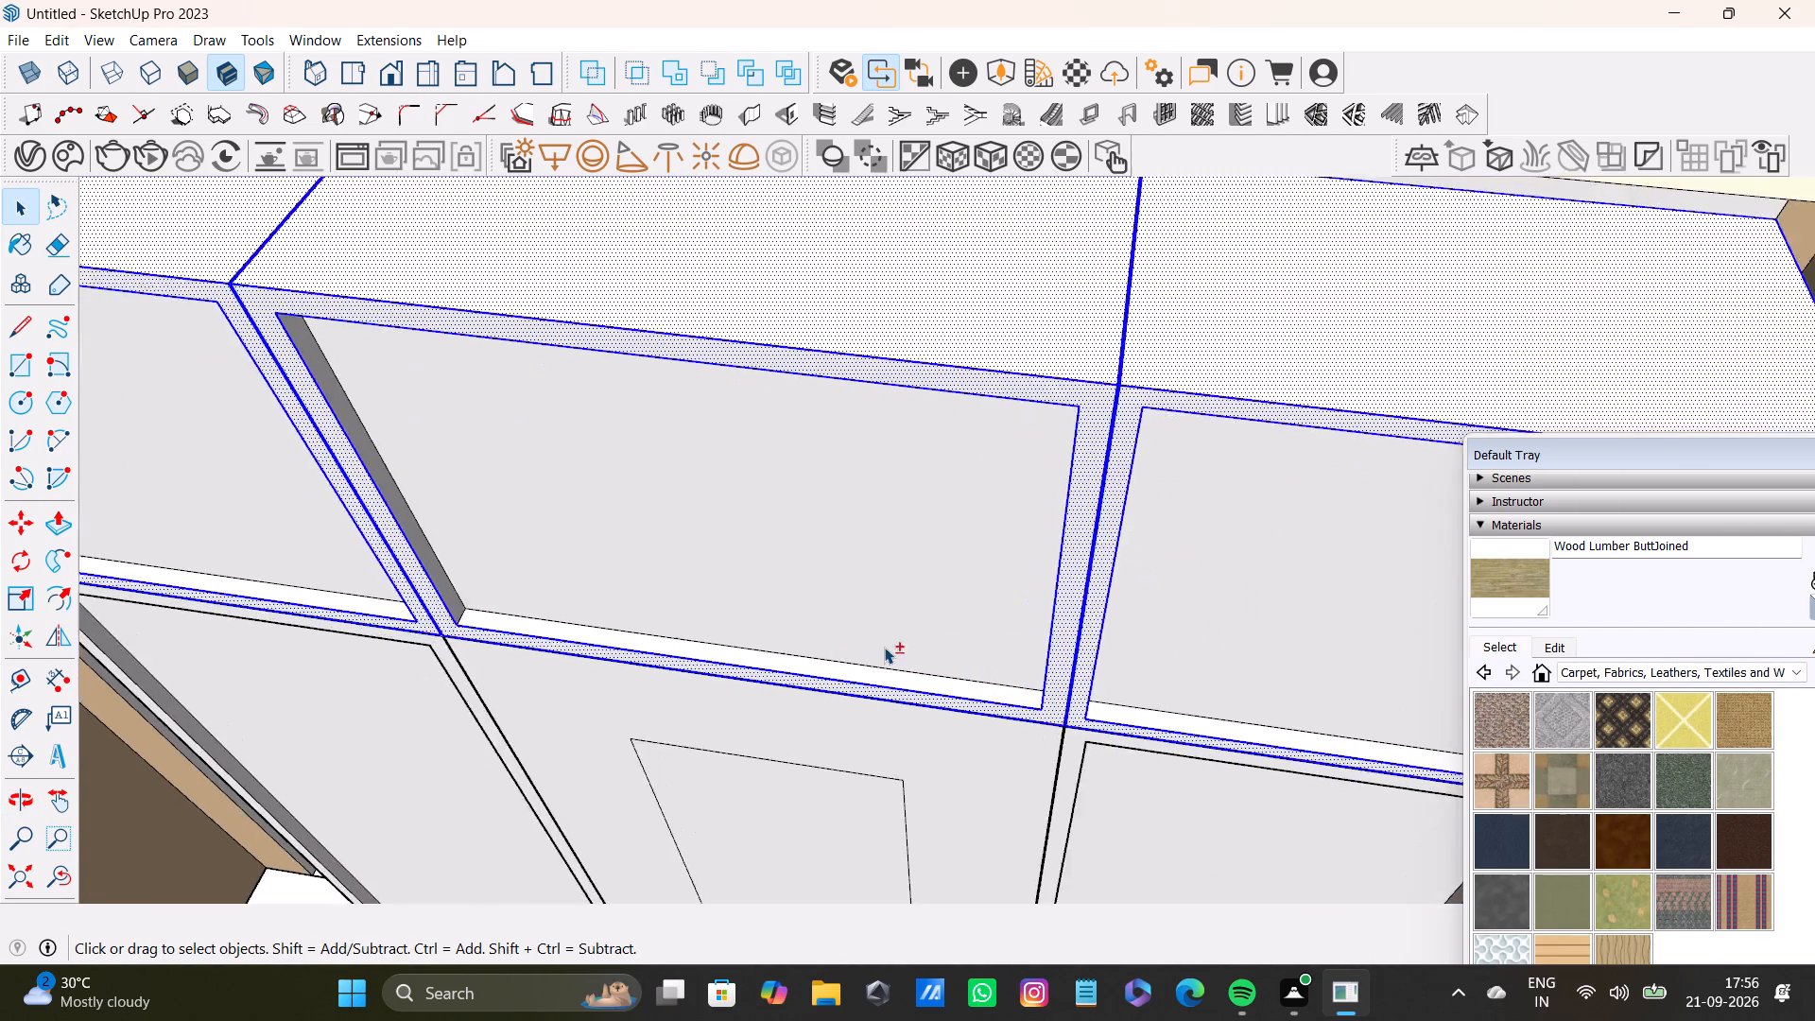
scroll(884, 647, "up", 7, "shift")
double_click(1011, 718, "shift")
scroll(1006, 712, "down", 5, "shift")
middle_click_drag(695, 600, 1156, 555, "shift")
scroll(666, 547, "up", 2, "shift")
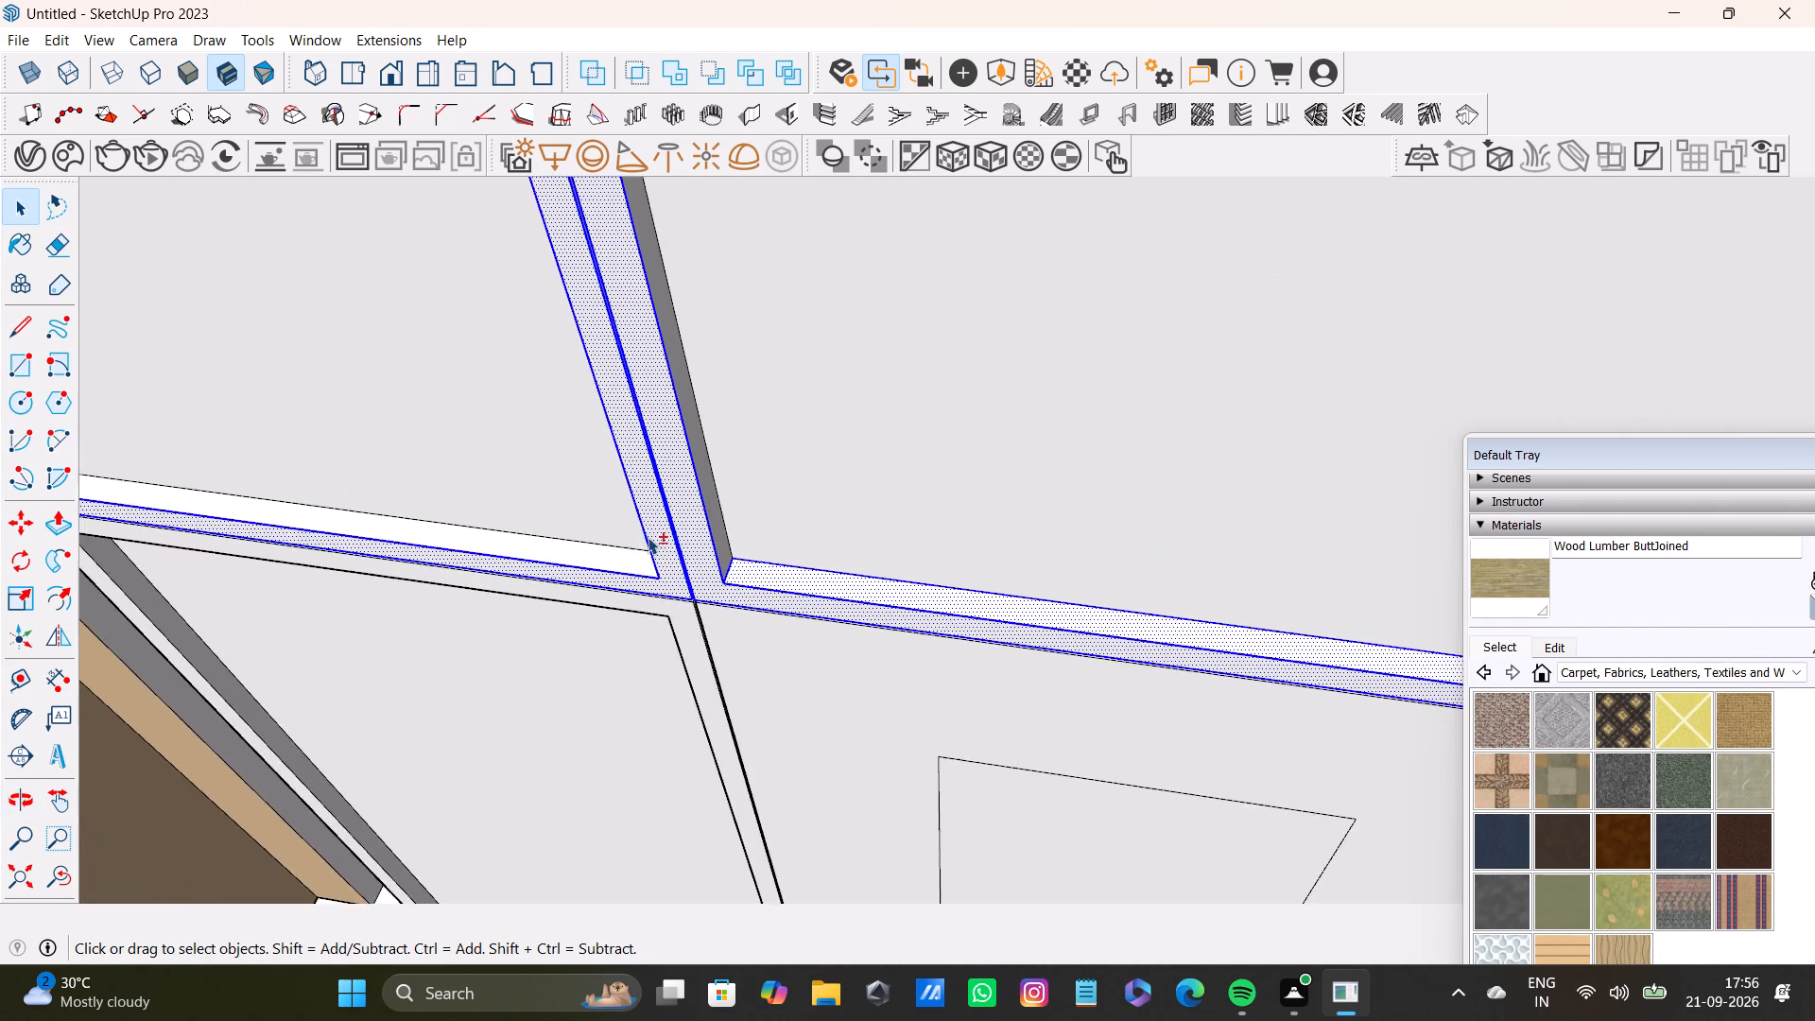
scroll(648, 537, "up", 5, "shift")
double_click(606, 570, "shift")
scroll(618, 570, "down", 8, "shift")
middle_click_drag(1135, 681, 652, 556, "shift")
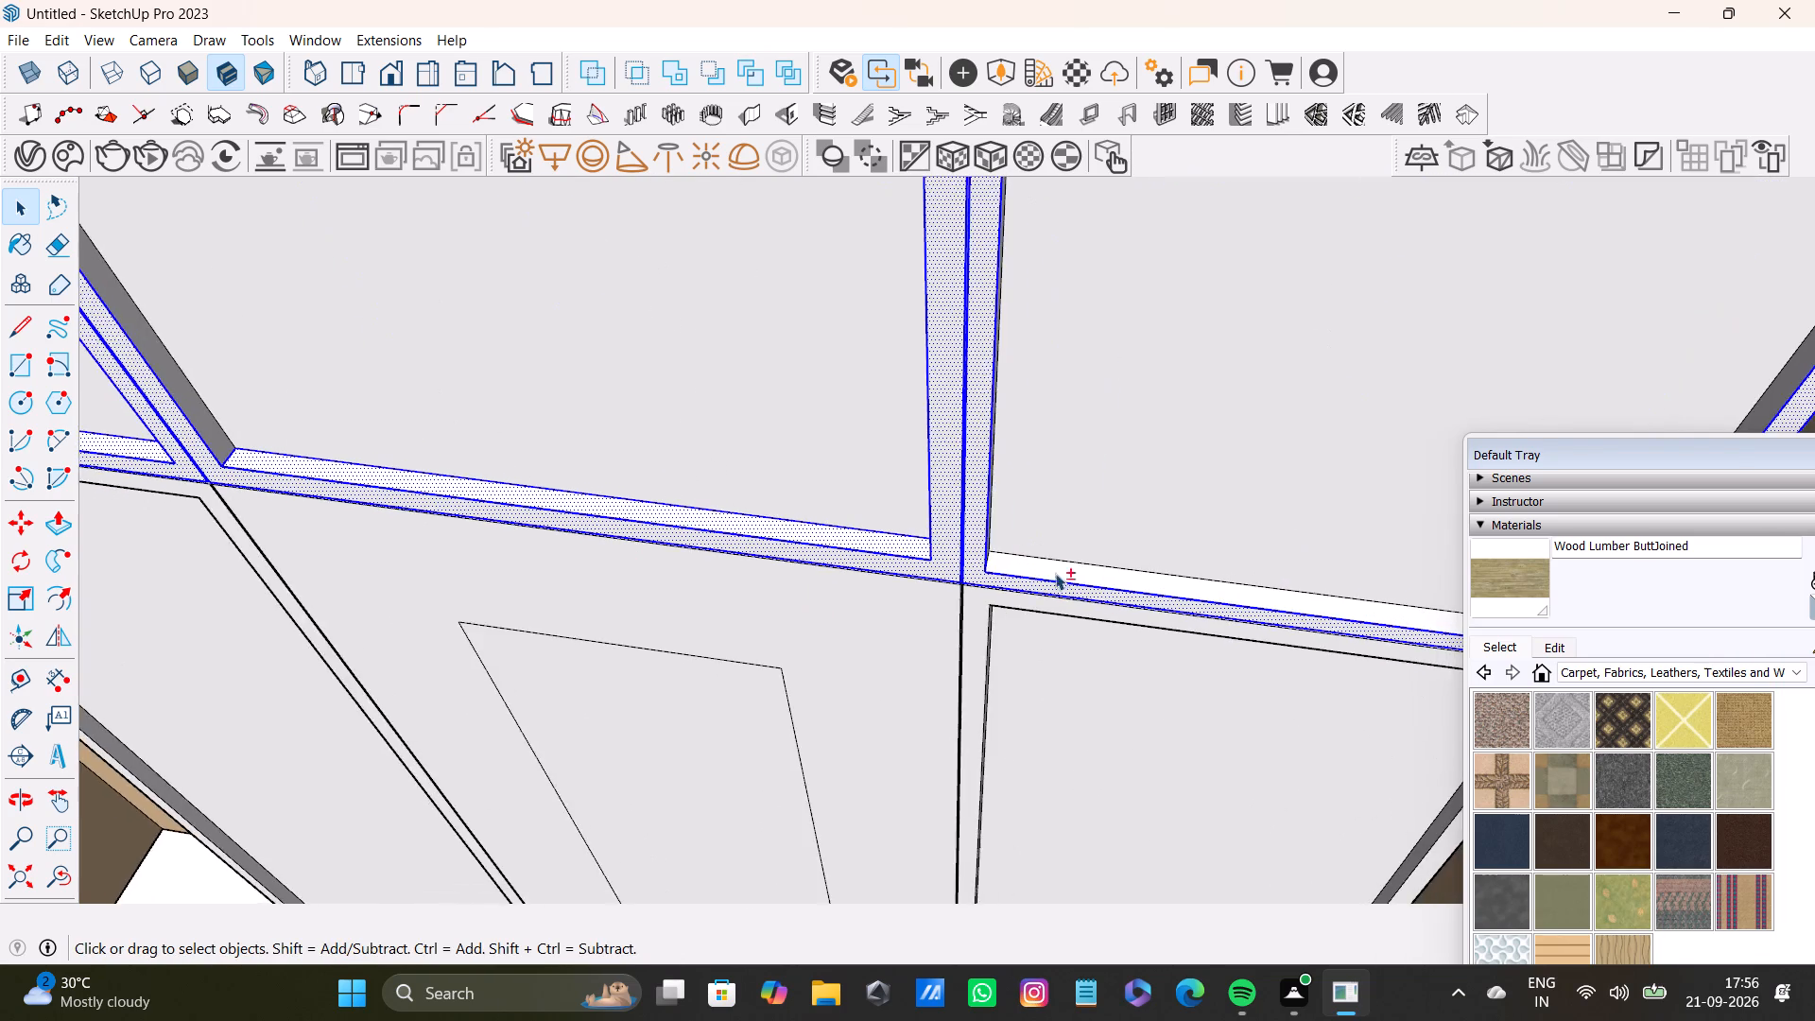
scroll(1110, 589, "up", 9, "shift")
double_click(989, 567, "shift")
double_click(901, 527, "shift")
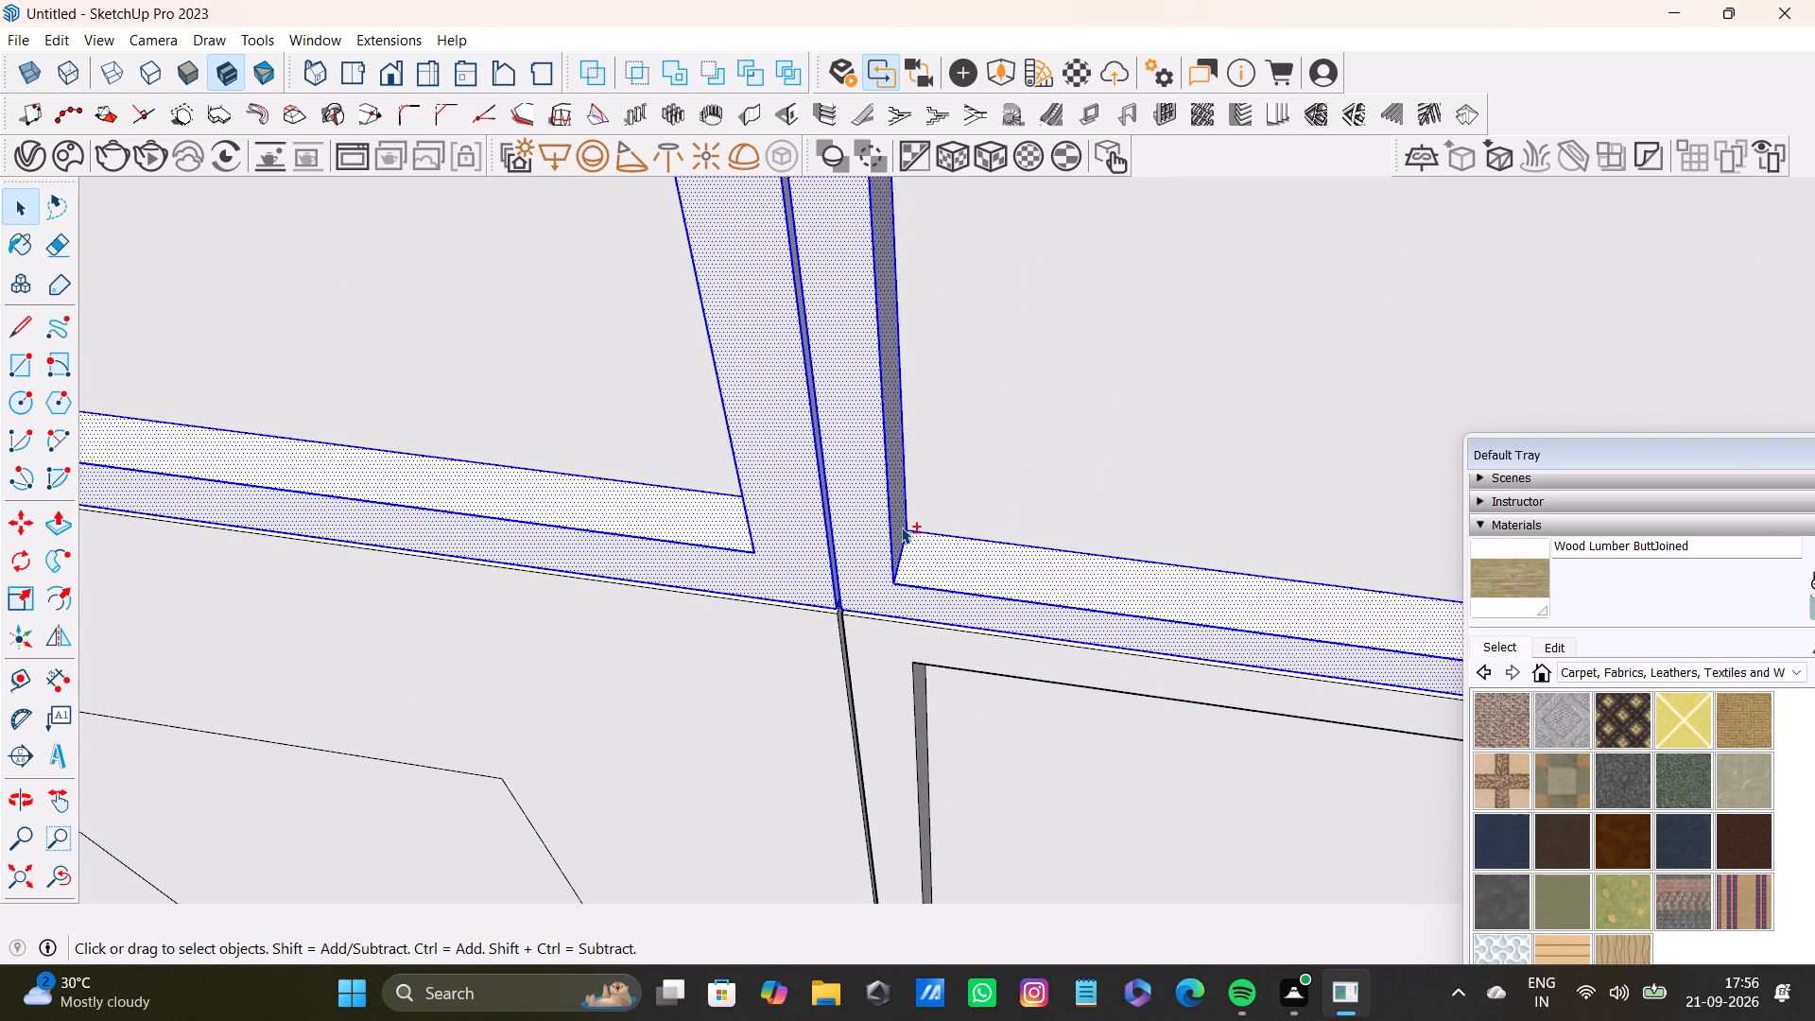
Add the remaining inner side faces of the upper cabinet openings, with their edges, to the selection.
scroll(900, 527, "down", 4, "shift")
middle_click_drag(720, 510, 1141, 502, "shift")
middle_click_drag(1140, 499, 1445, 514)
scroll(1168, 401, "up", 3, "shift")
double_click(1218, 337, "shift")
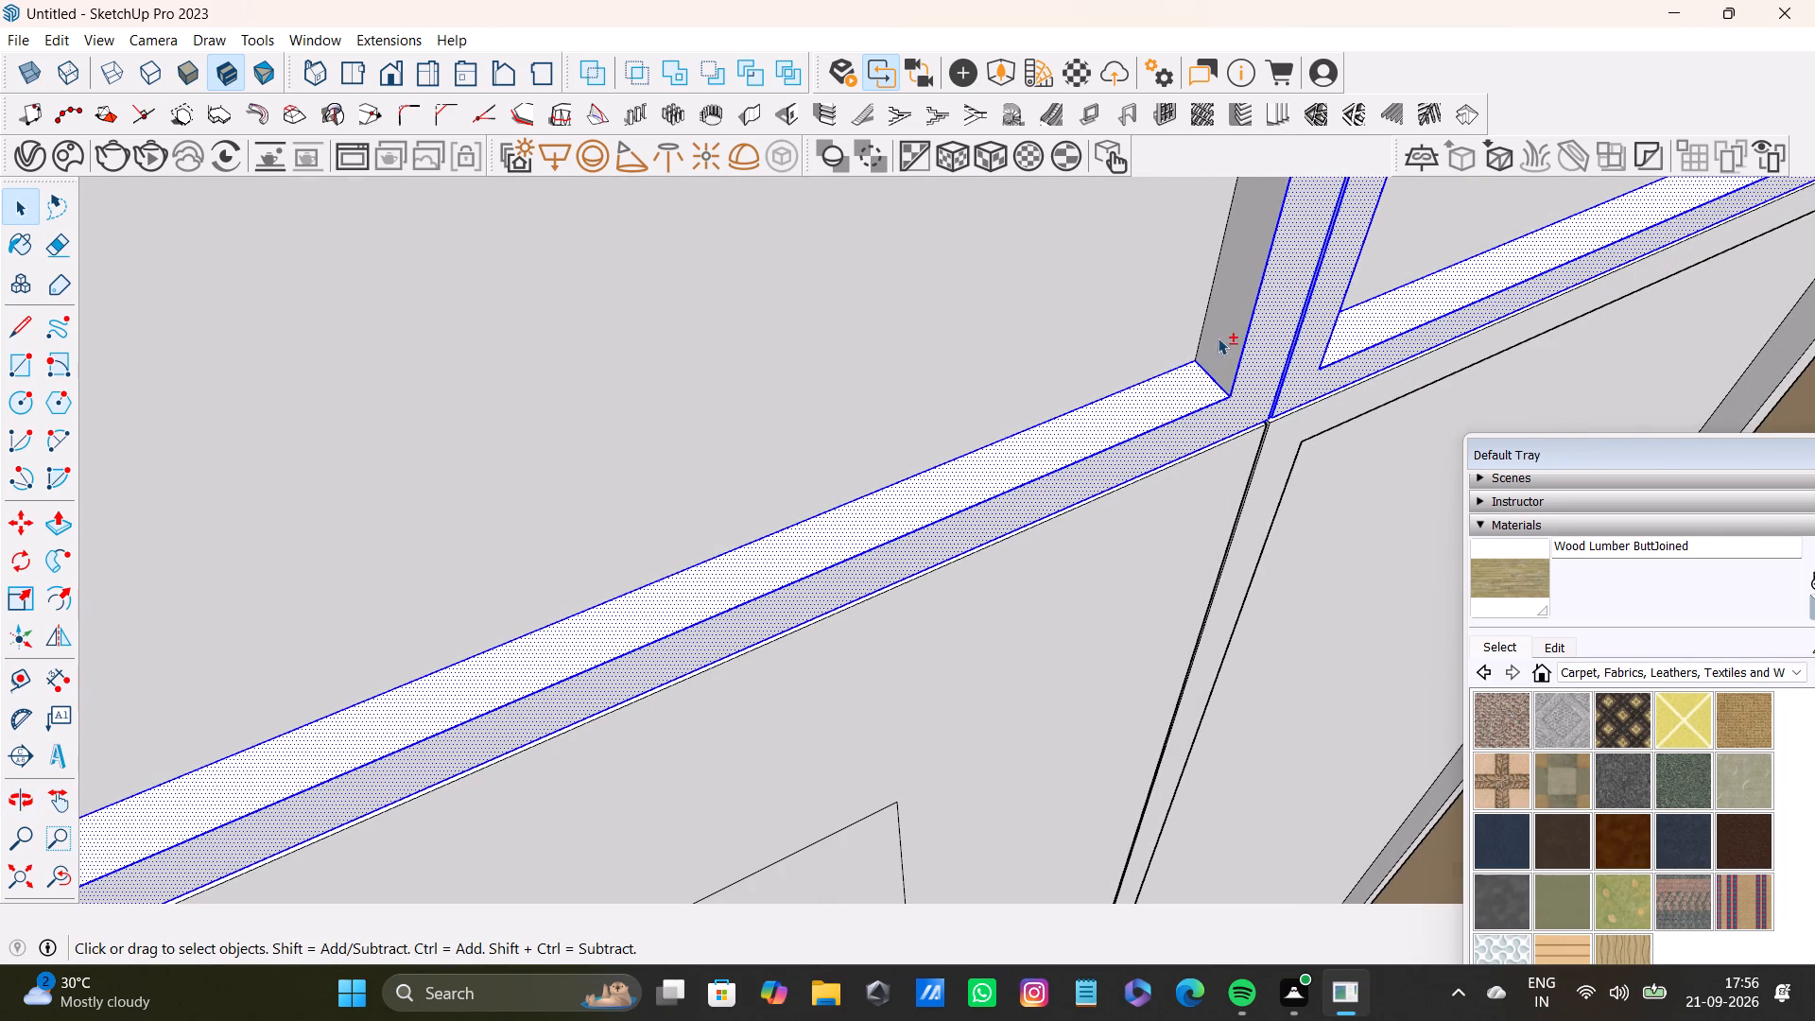
scroll(1216, 342, "down", 16, "shift")
middle_click_drag(1293, 394, 1240, 454, "shift")
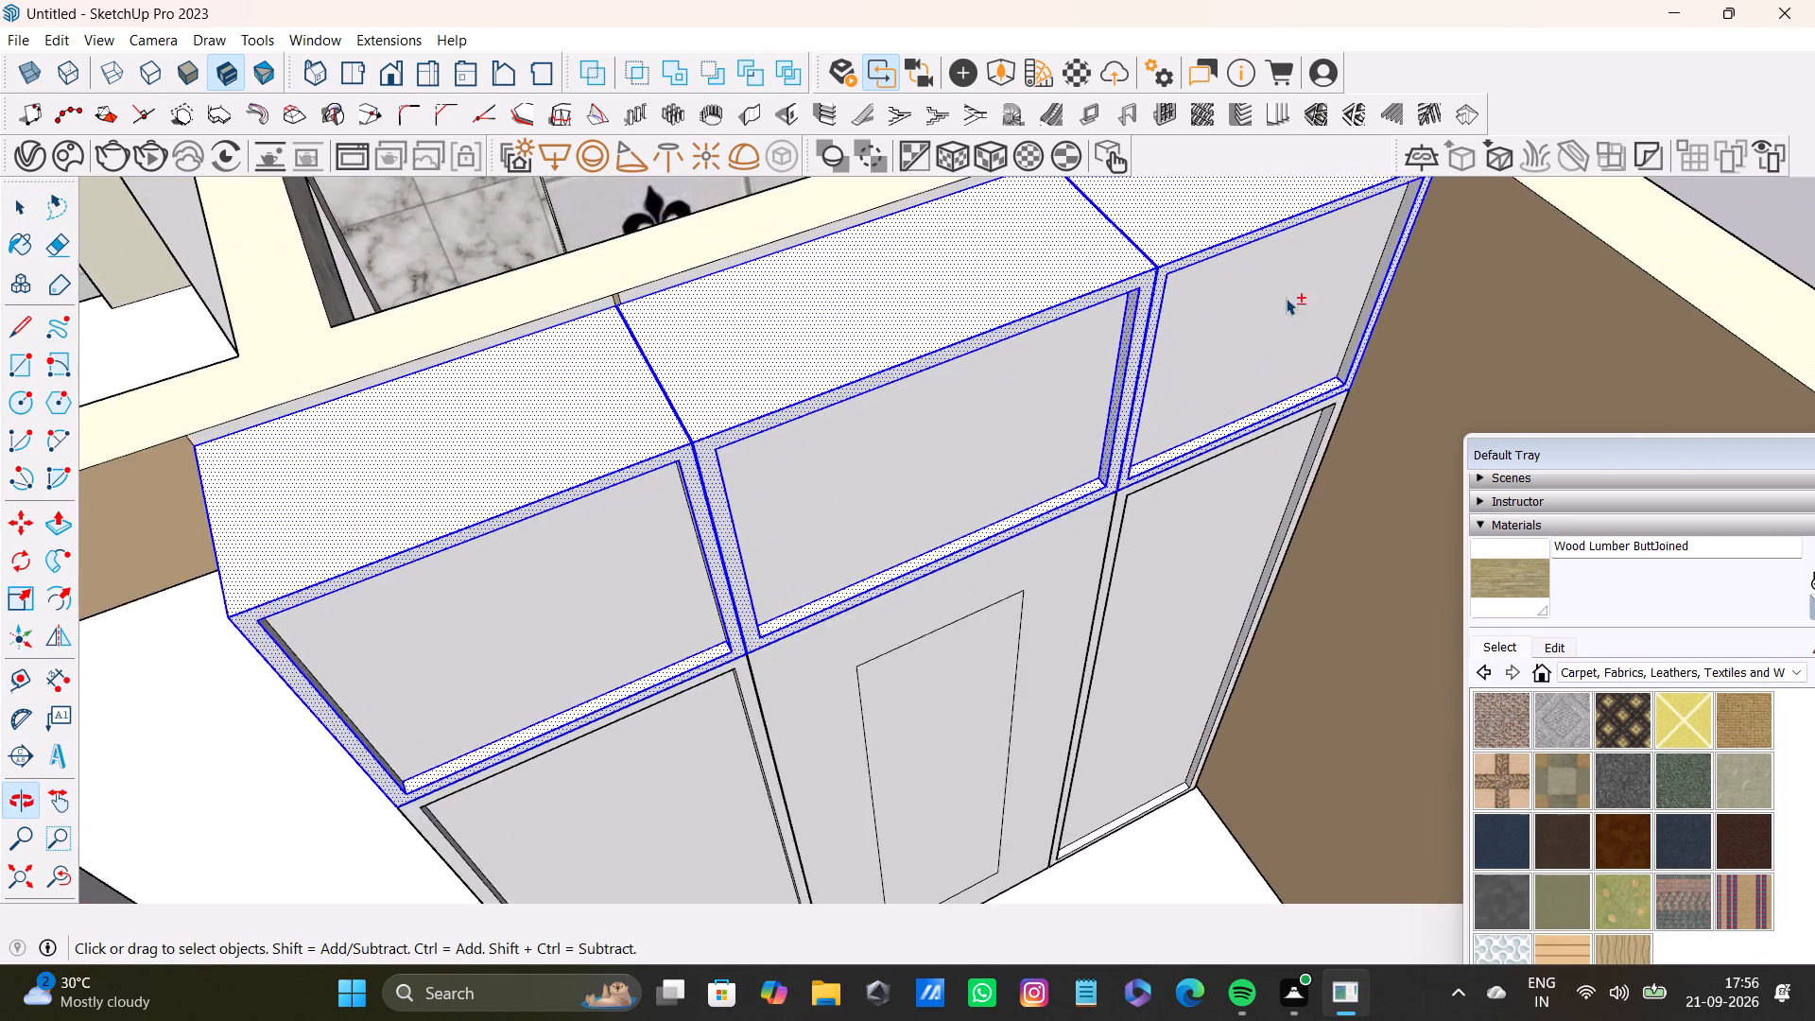
scroll(1290, 279, "up", 9, "shift")
left_click(1391, 352, "shift")
scroll(1389, 352, "down", 8, "shift")
middle_click_drag(1288, 376, 1389, 436, "shift")
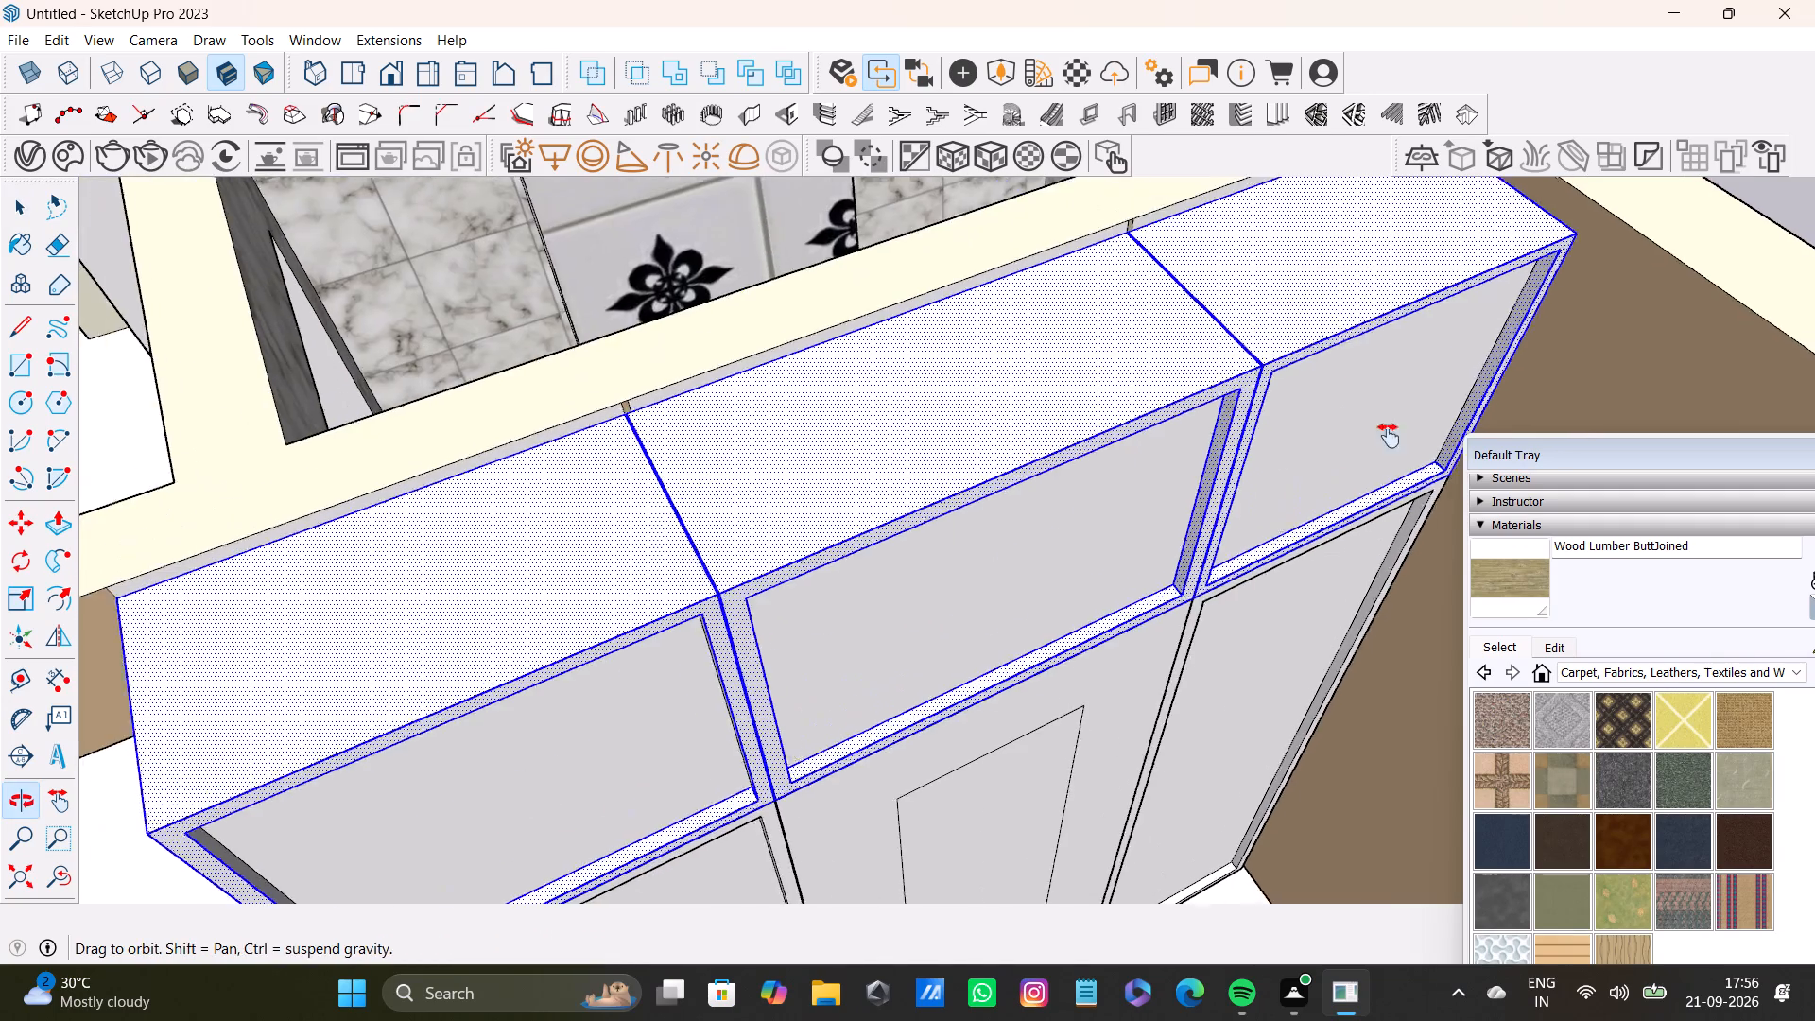
middle_click_drag(1389, 436, 1392, 436, "shift")
middle_click_drag(709, 635, 1092, 305, "shift")
scroll(1088, 359, "up", 7, "shift")
double_click(1101, 396, "shift")
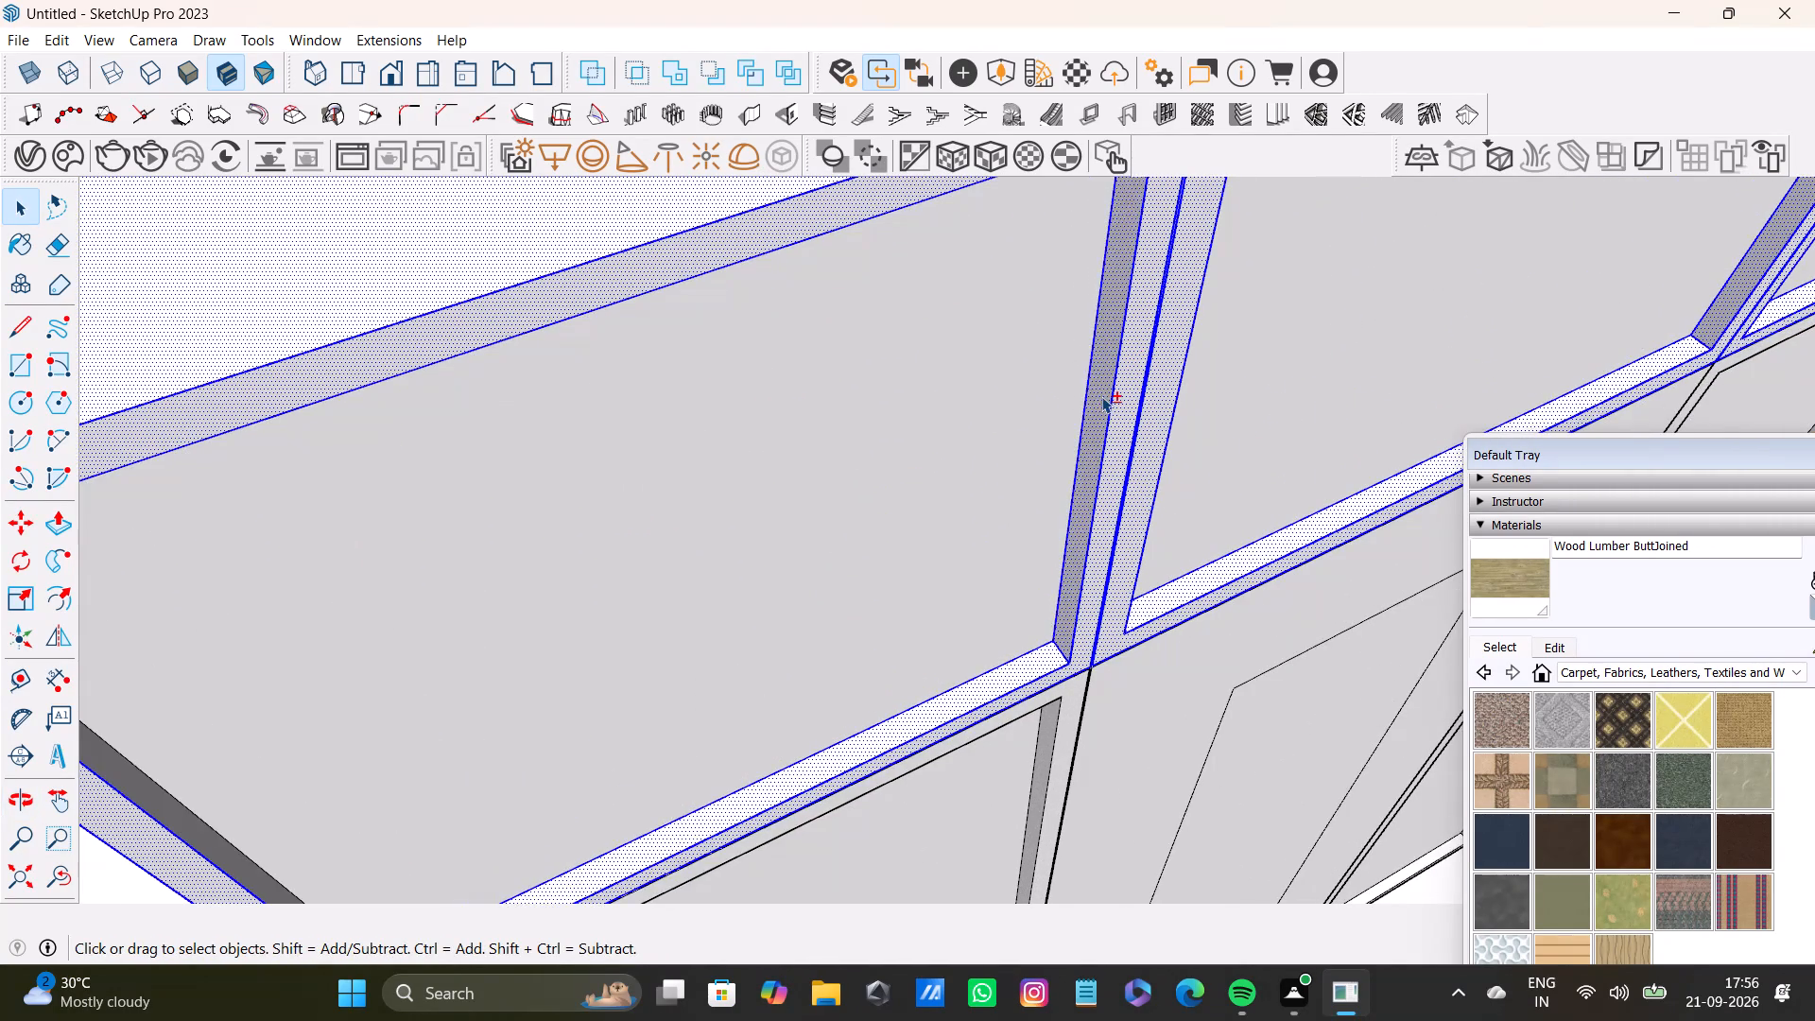
scroll(1101, 396, "down", 4, "shift")
middle_click_drag(1068, 456, 1240, 316, "shift")
middle_click_drag(1268, 319, 735, 420)
scroll(663, 390, "up", 3, "shift")
double_click(683, 373, "shift")
Add the upper inner faces of all three upper cabinet openings, seen from below, to the selection.
scroll(683, 373, "down", 4, "shift")
middle_click_drag(764, 426, 770, 590, "shift")
middle_click_drag(770, 590, 1018, 367)
middle_click_drag(1008, 332, 943, 607, "shift")
middle_click_drag(943, 606, 952, 268)
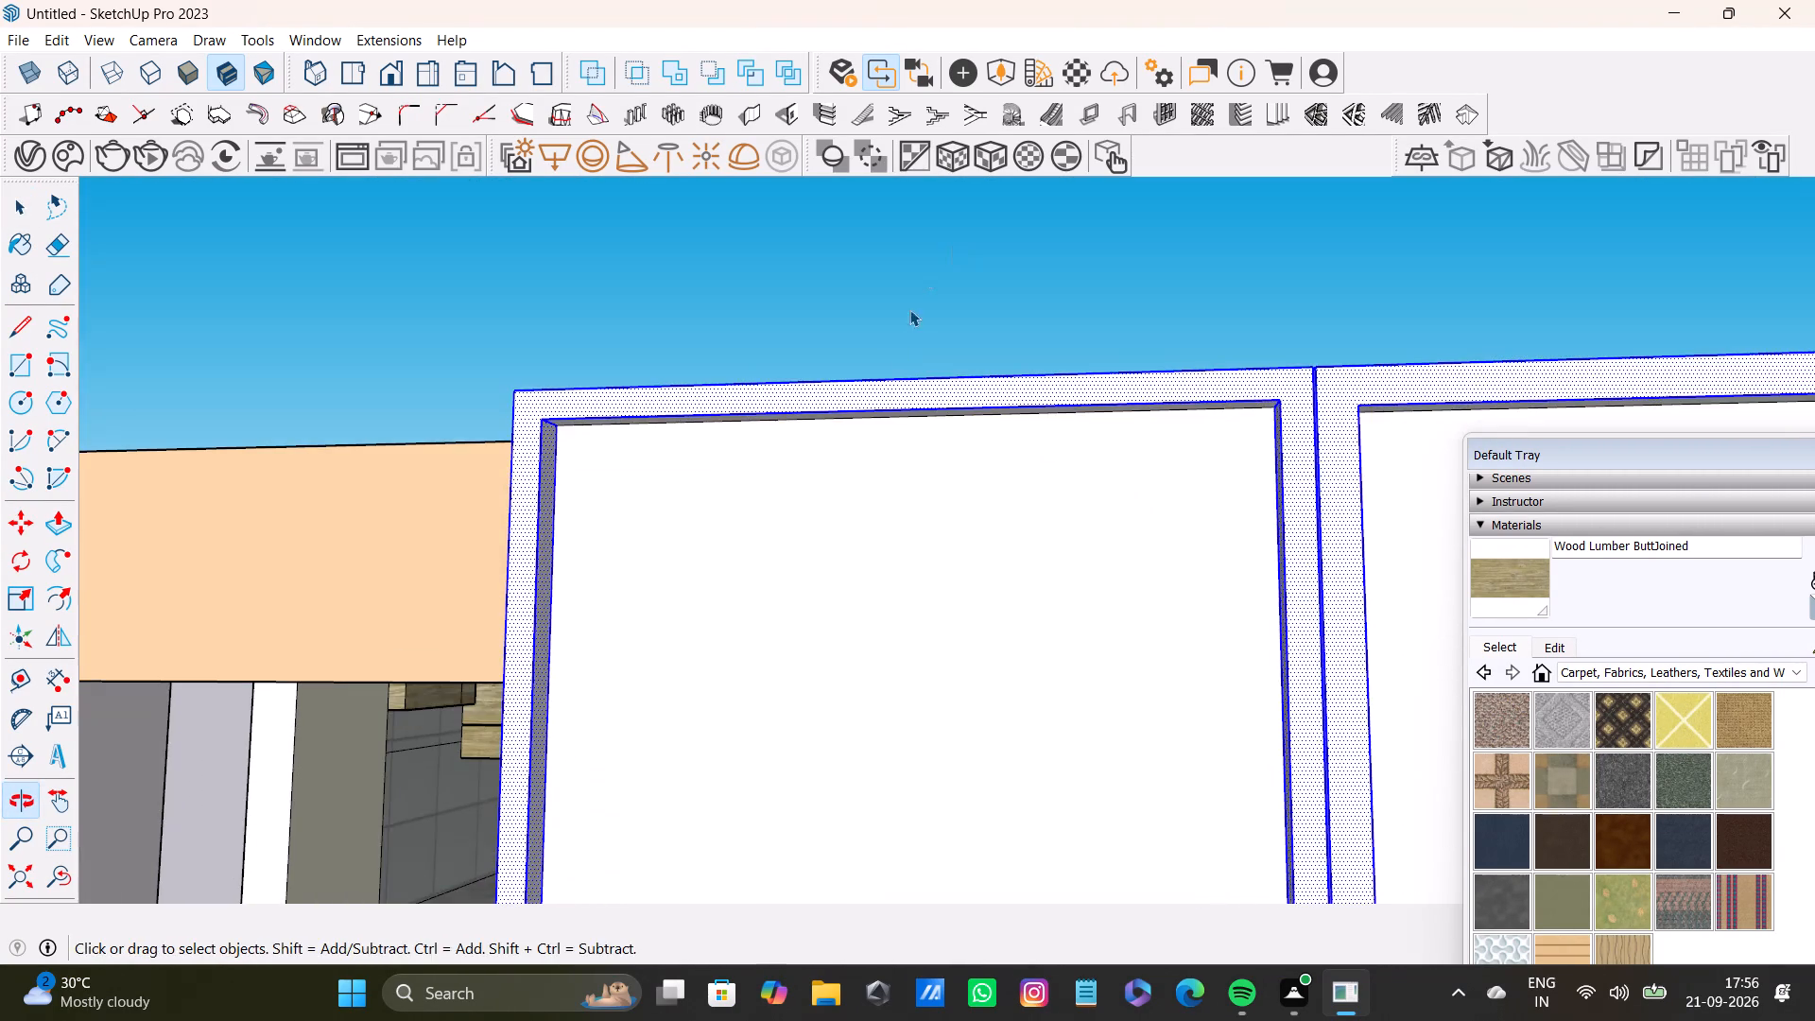
middle_click_drag(877, 442, 892, 293)
scroll(875, 335, "up", 4, "shift")
double_click(916, 342, "shift")
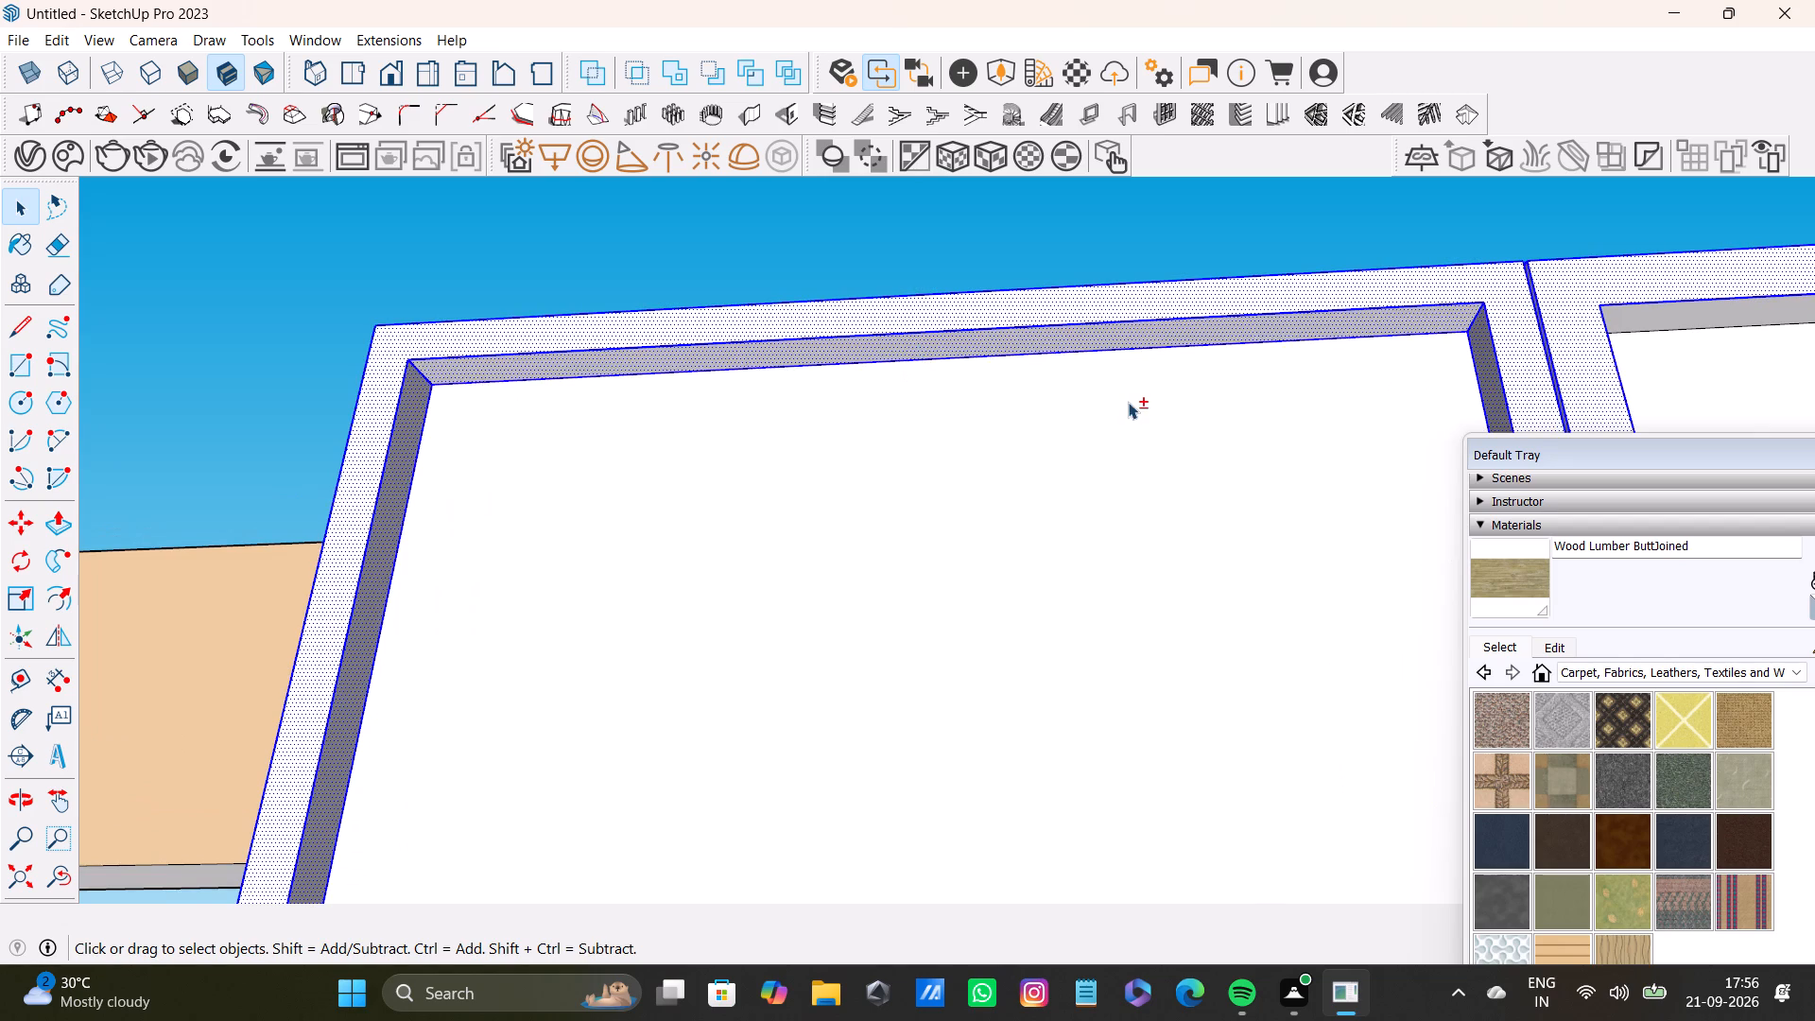
scroll(1128, 402, "down", 4, "shift")
middle_click_drag(1149, 402, 714, 374, "shift")
scroll(1135, 387, "up", 5, "shift")
double_click(1069, 287, "shift")
scroll(1077, 303, "down", 4, "shift")
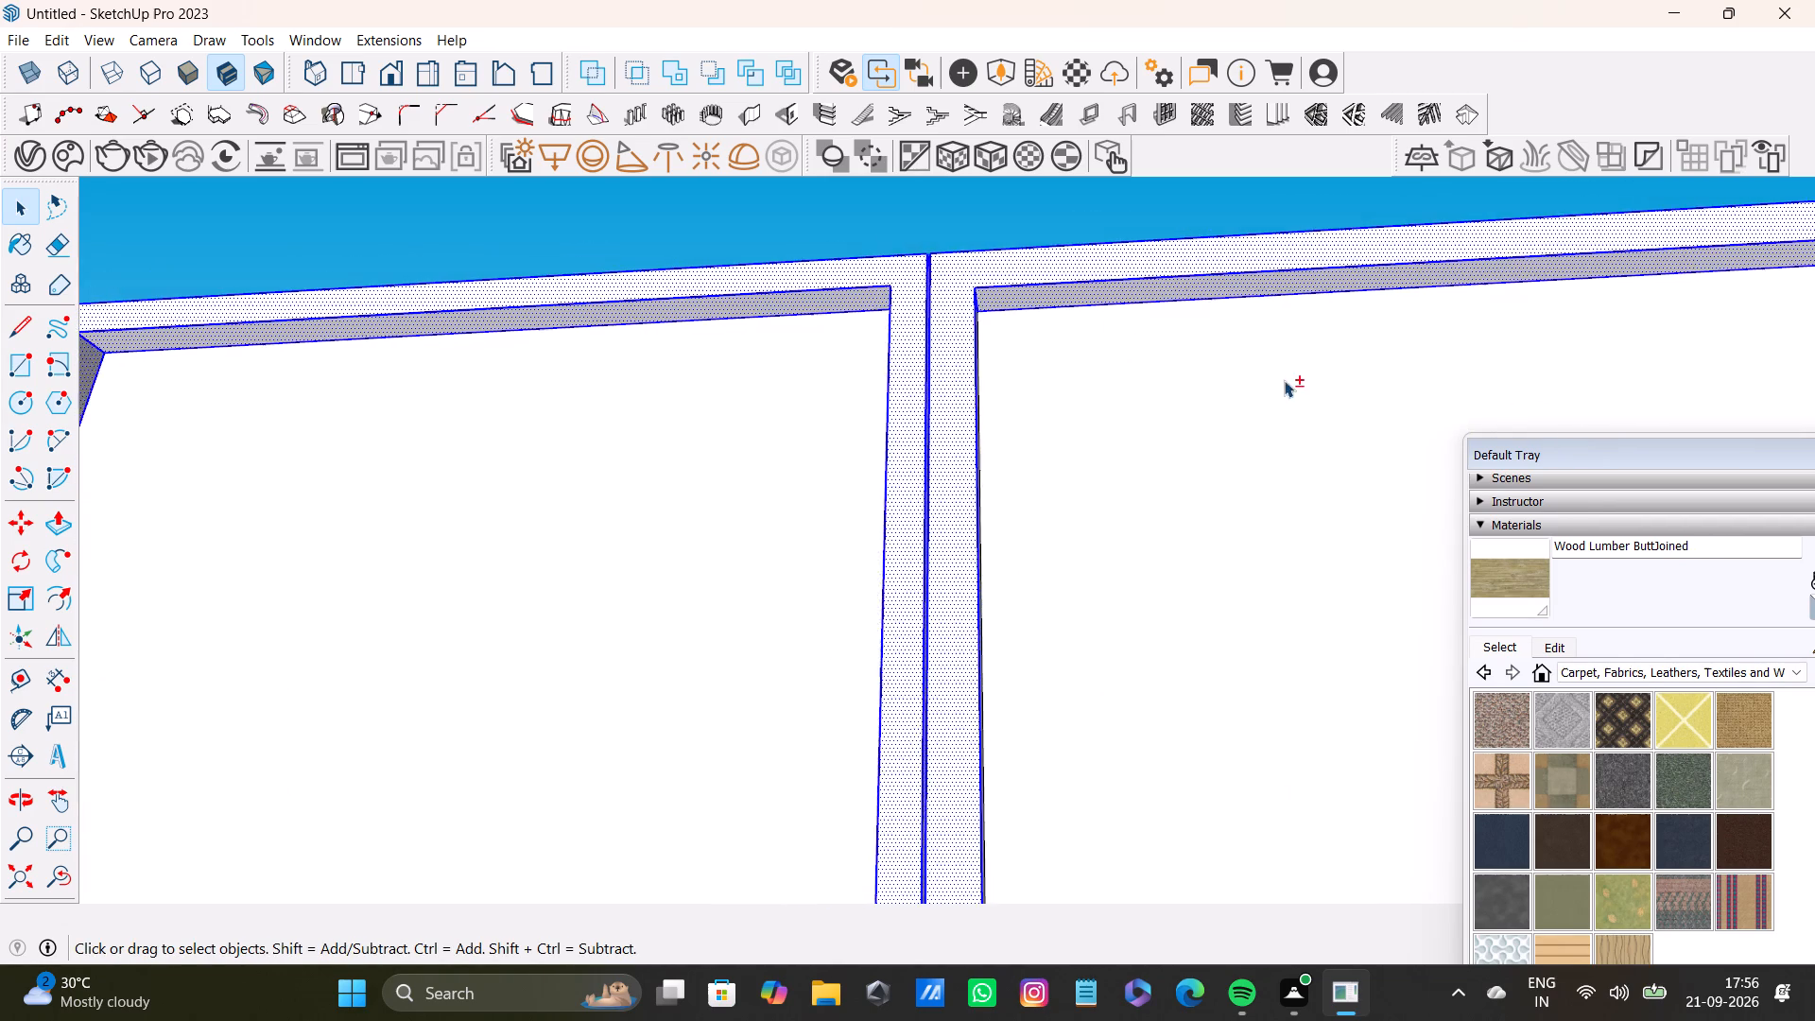
middle_click_drag(1284, 380, 245, 446, "shift")
scroll(531, 453, "down", 3, "shift")
middle_click_drag(1178, 491, 749, 492, "shift")
scroll(721, 288, "up", 9, "shift")
double_click(801, 284, "shift")
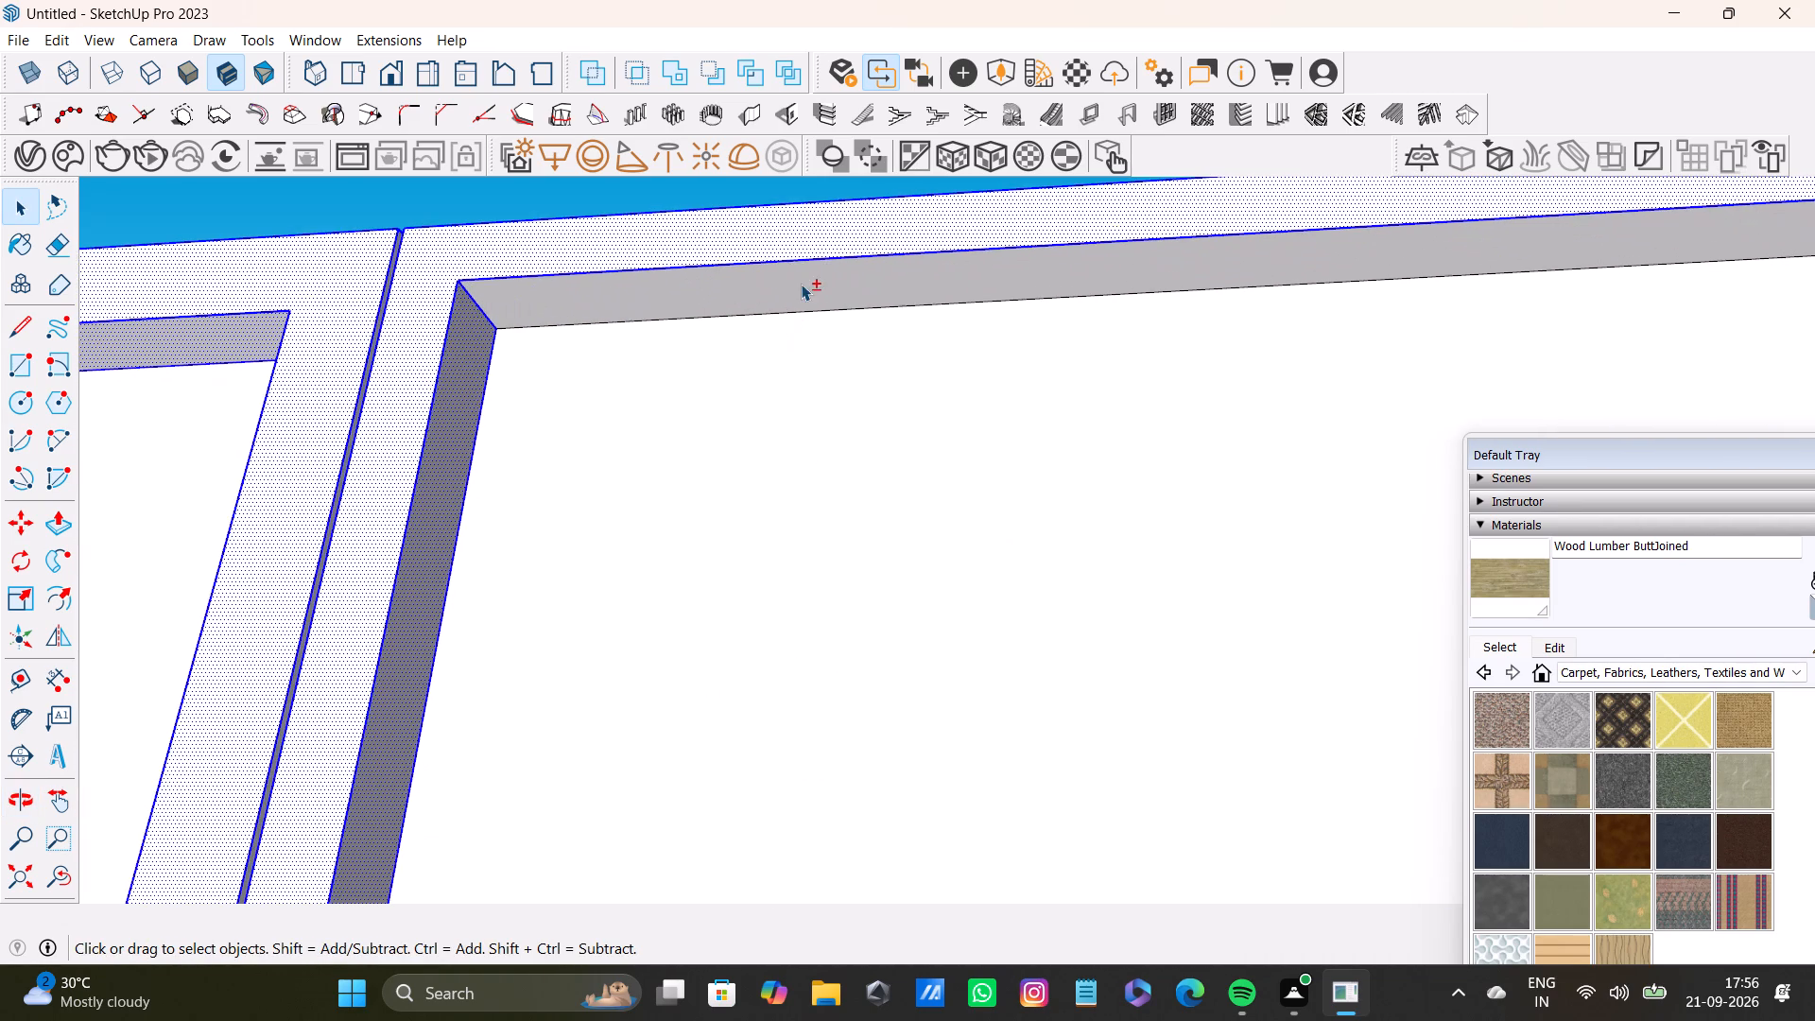
Look through the material collections, including Patterns, for a finish for the selected cabinet frames.
scroll(814, 337, "down", 4, "shift")
middle_click_drag(839, 422, 1115, 745)
scroll(1109, 743, "down", 4)
middle_click_drag(1107, 745, 873, 291, "shift")
middle_click_drag(926, 287, 855, 480)
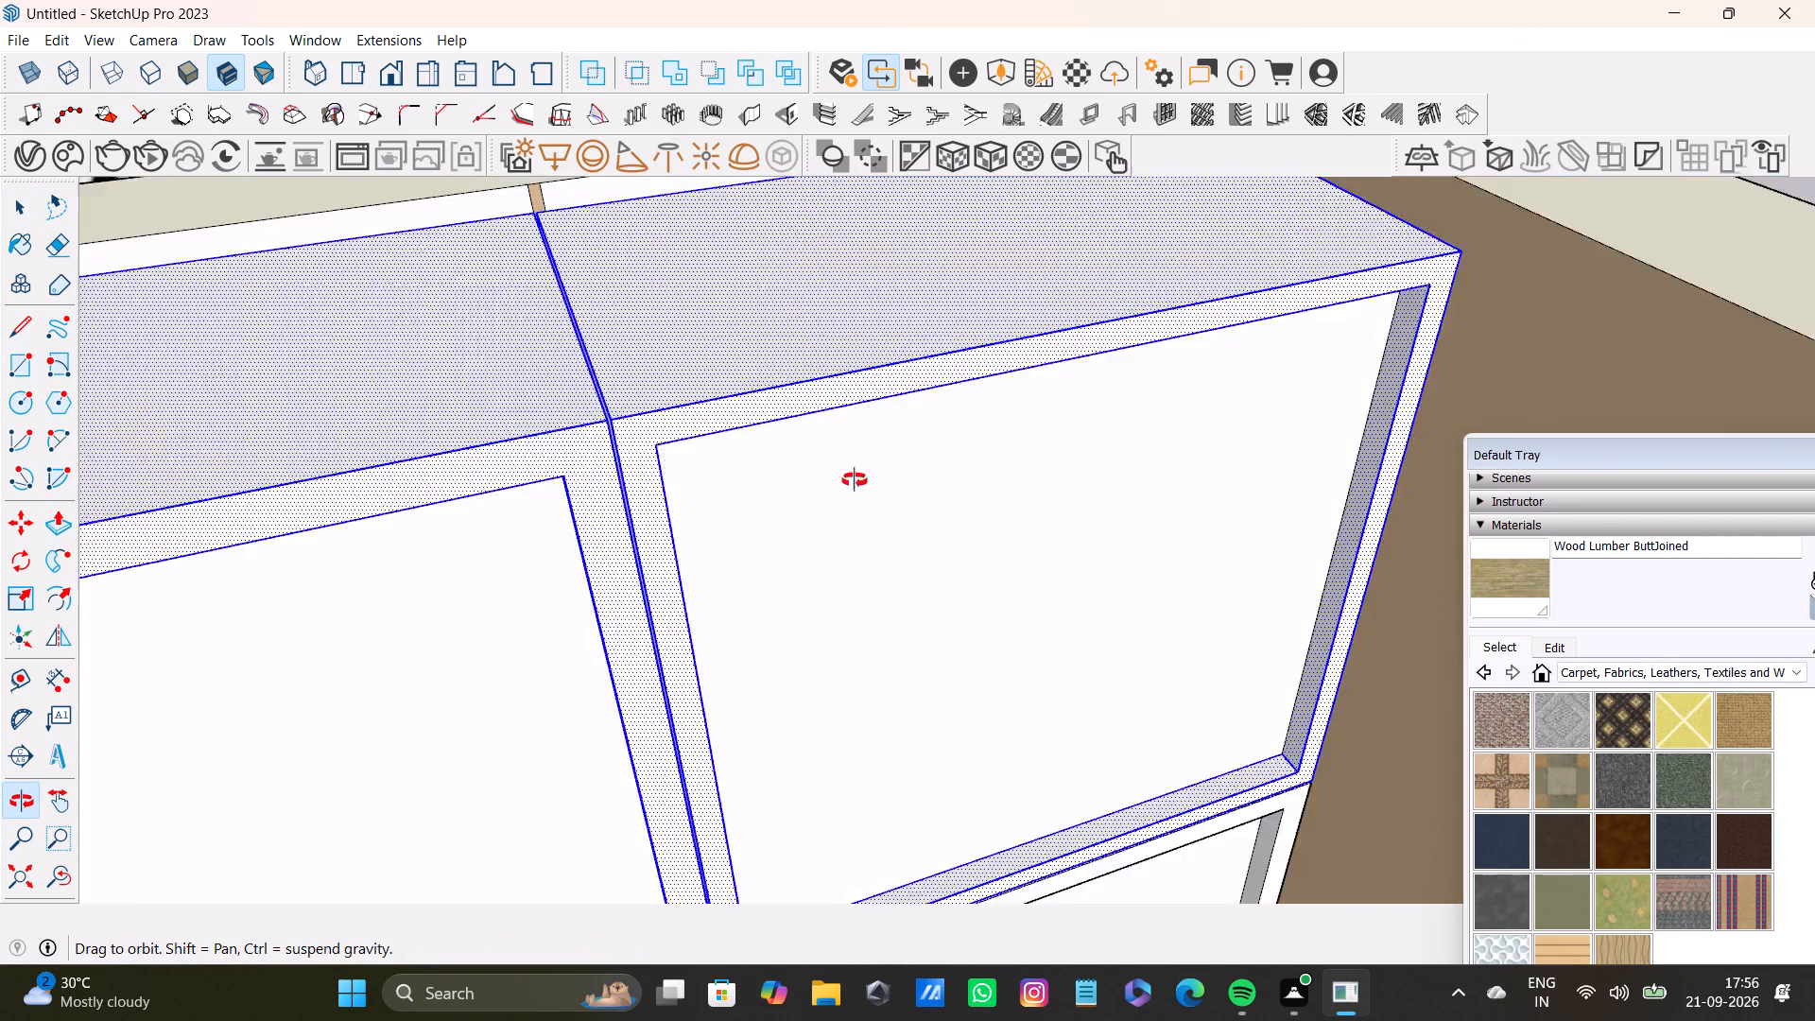
middle_click_drag(855, 480, 863, 363)
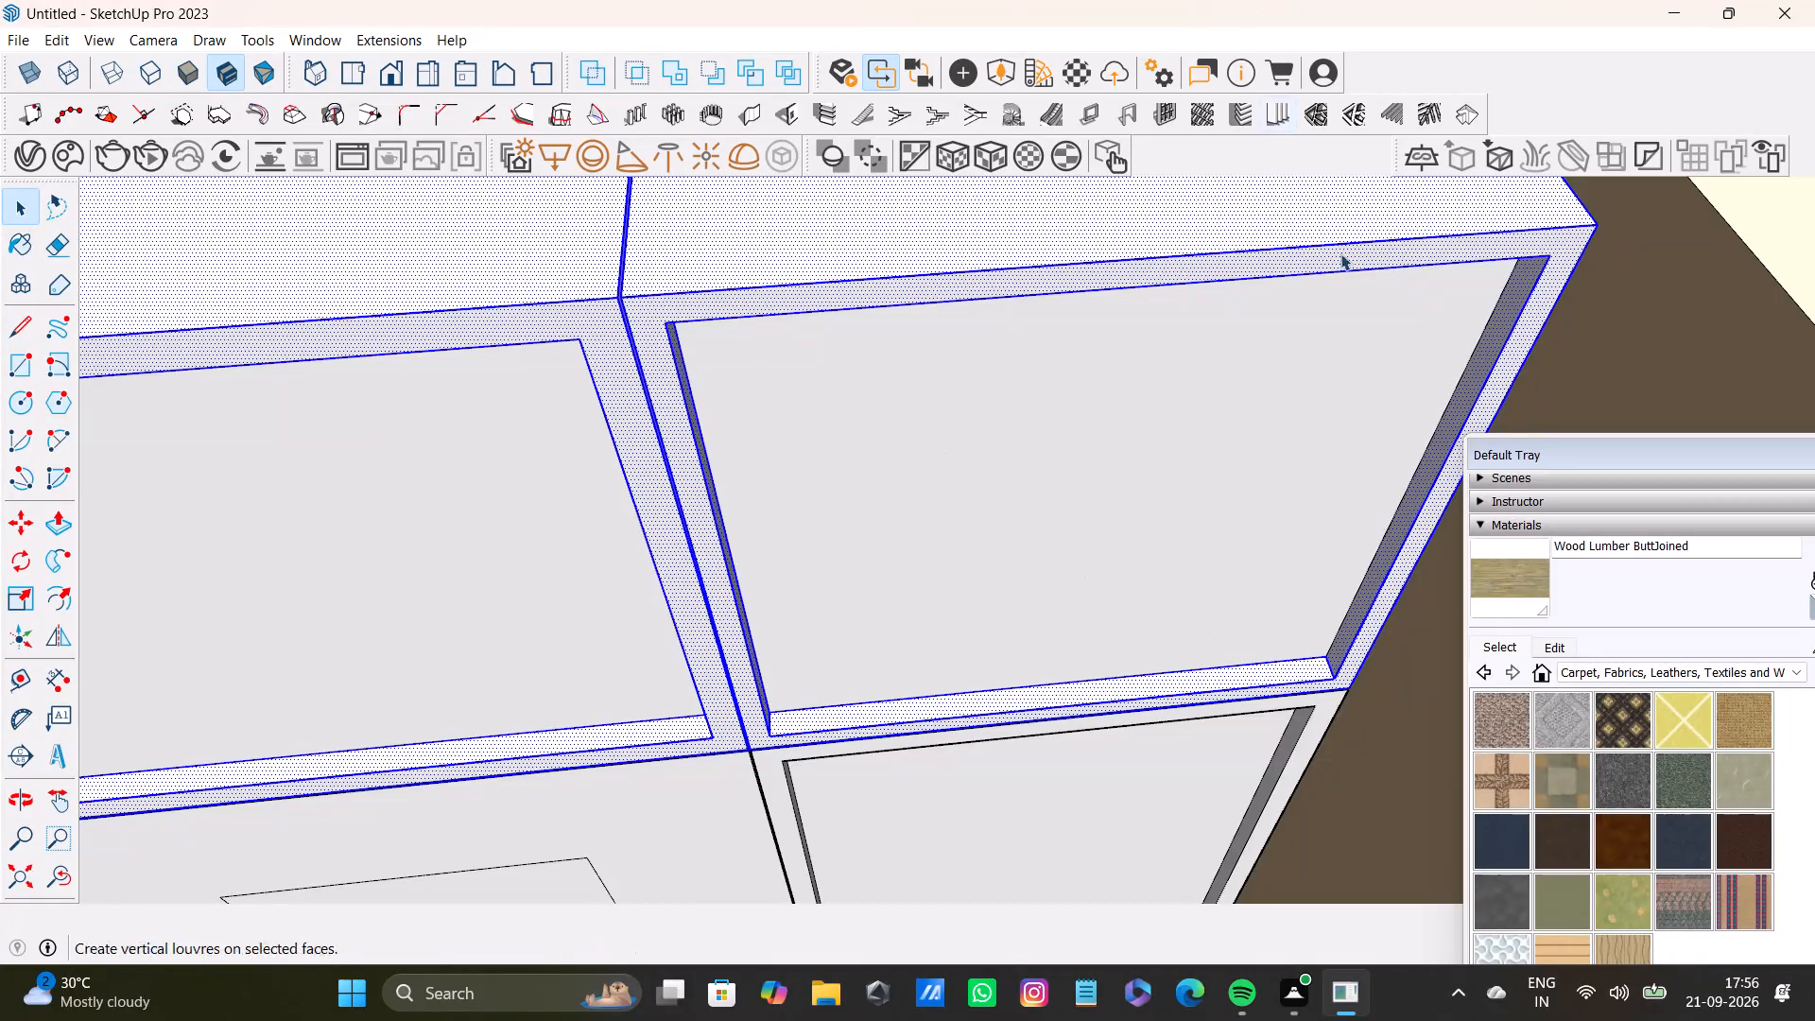
left_click_drag(1555, 460, 1413, 141)
scroll(1427, 456, "down", 5)
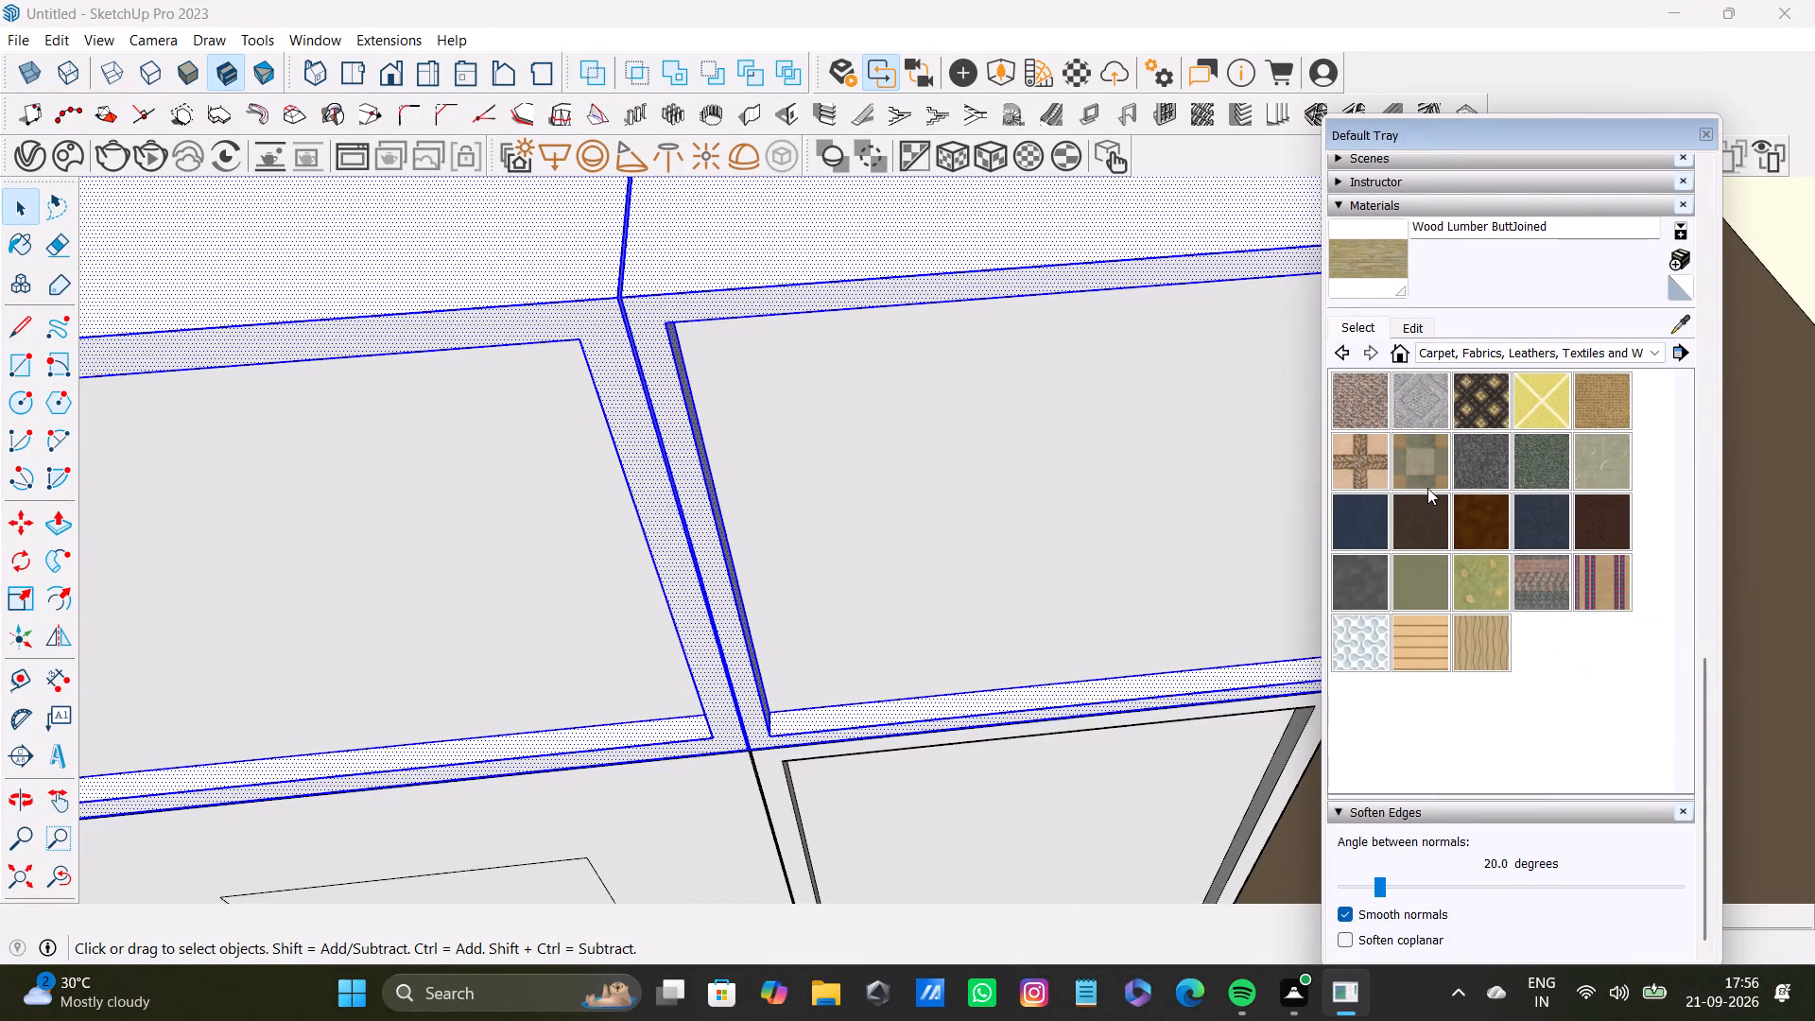
scroll(1427, 488, "down", 2)
left_click(1416, 330)
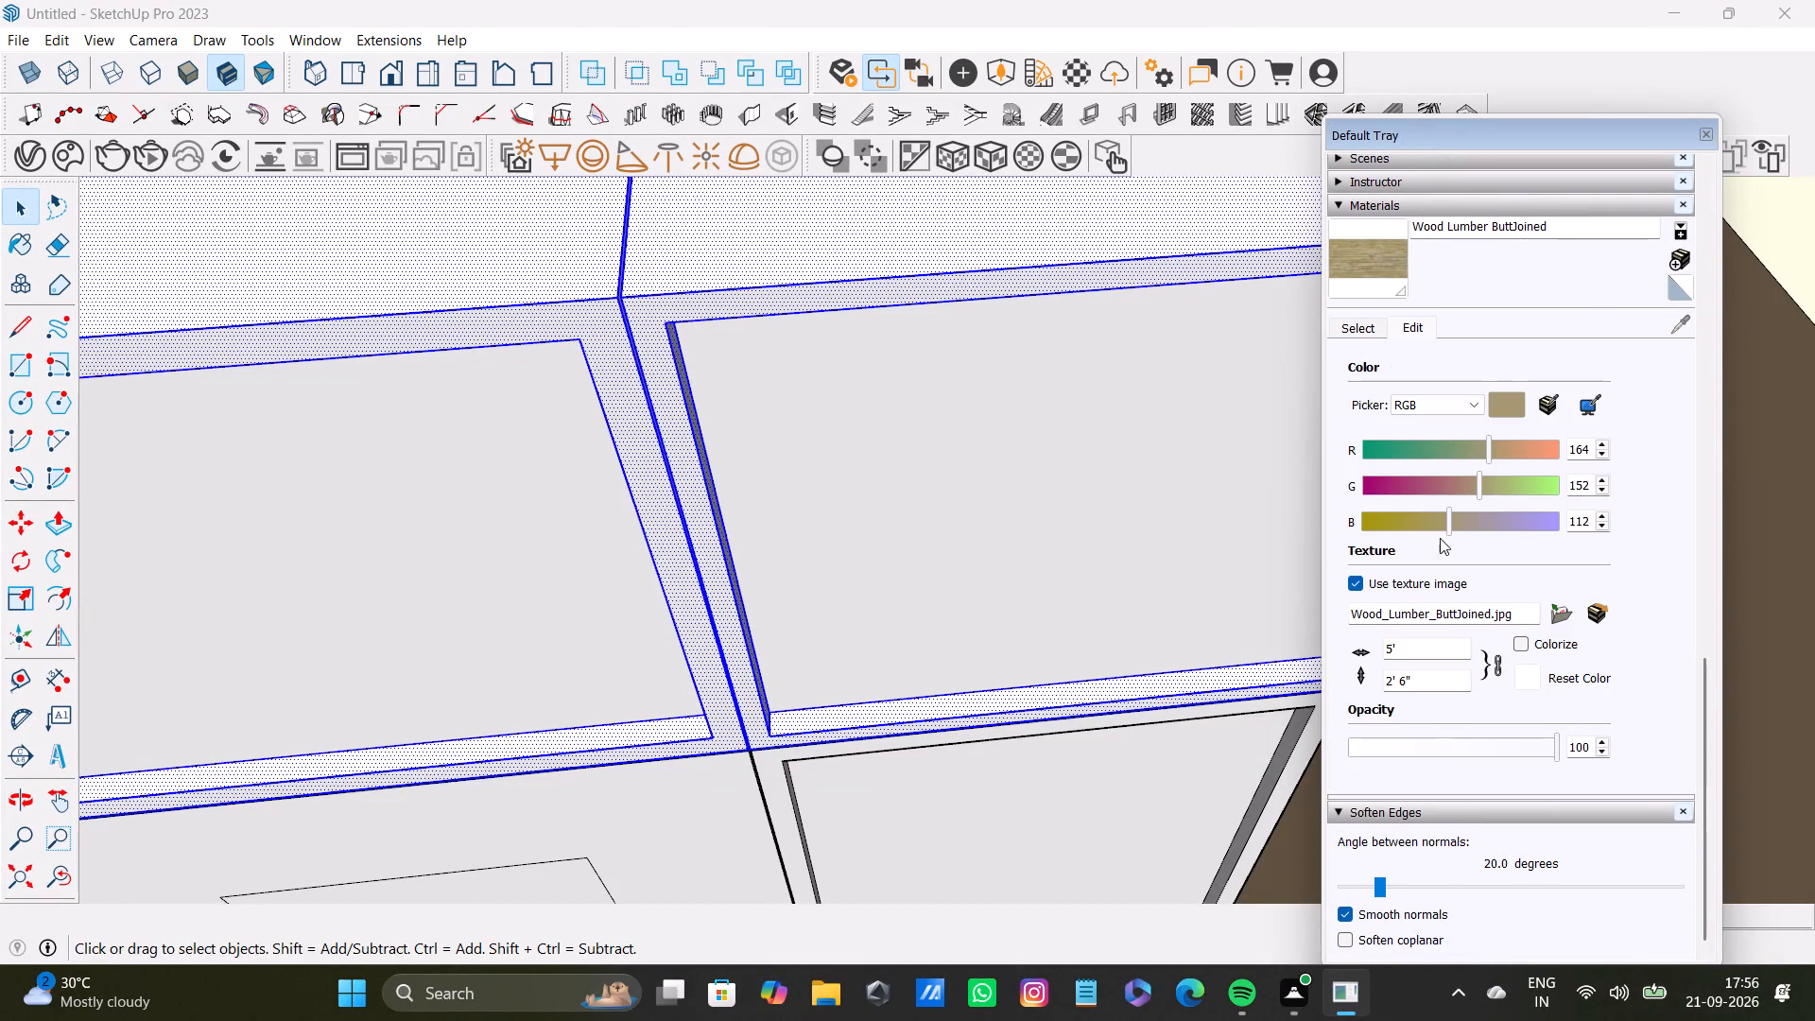
left_click(1346, 328)
left_click(1459, 357)
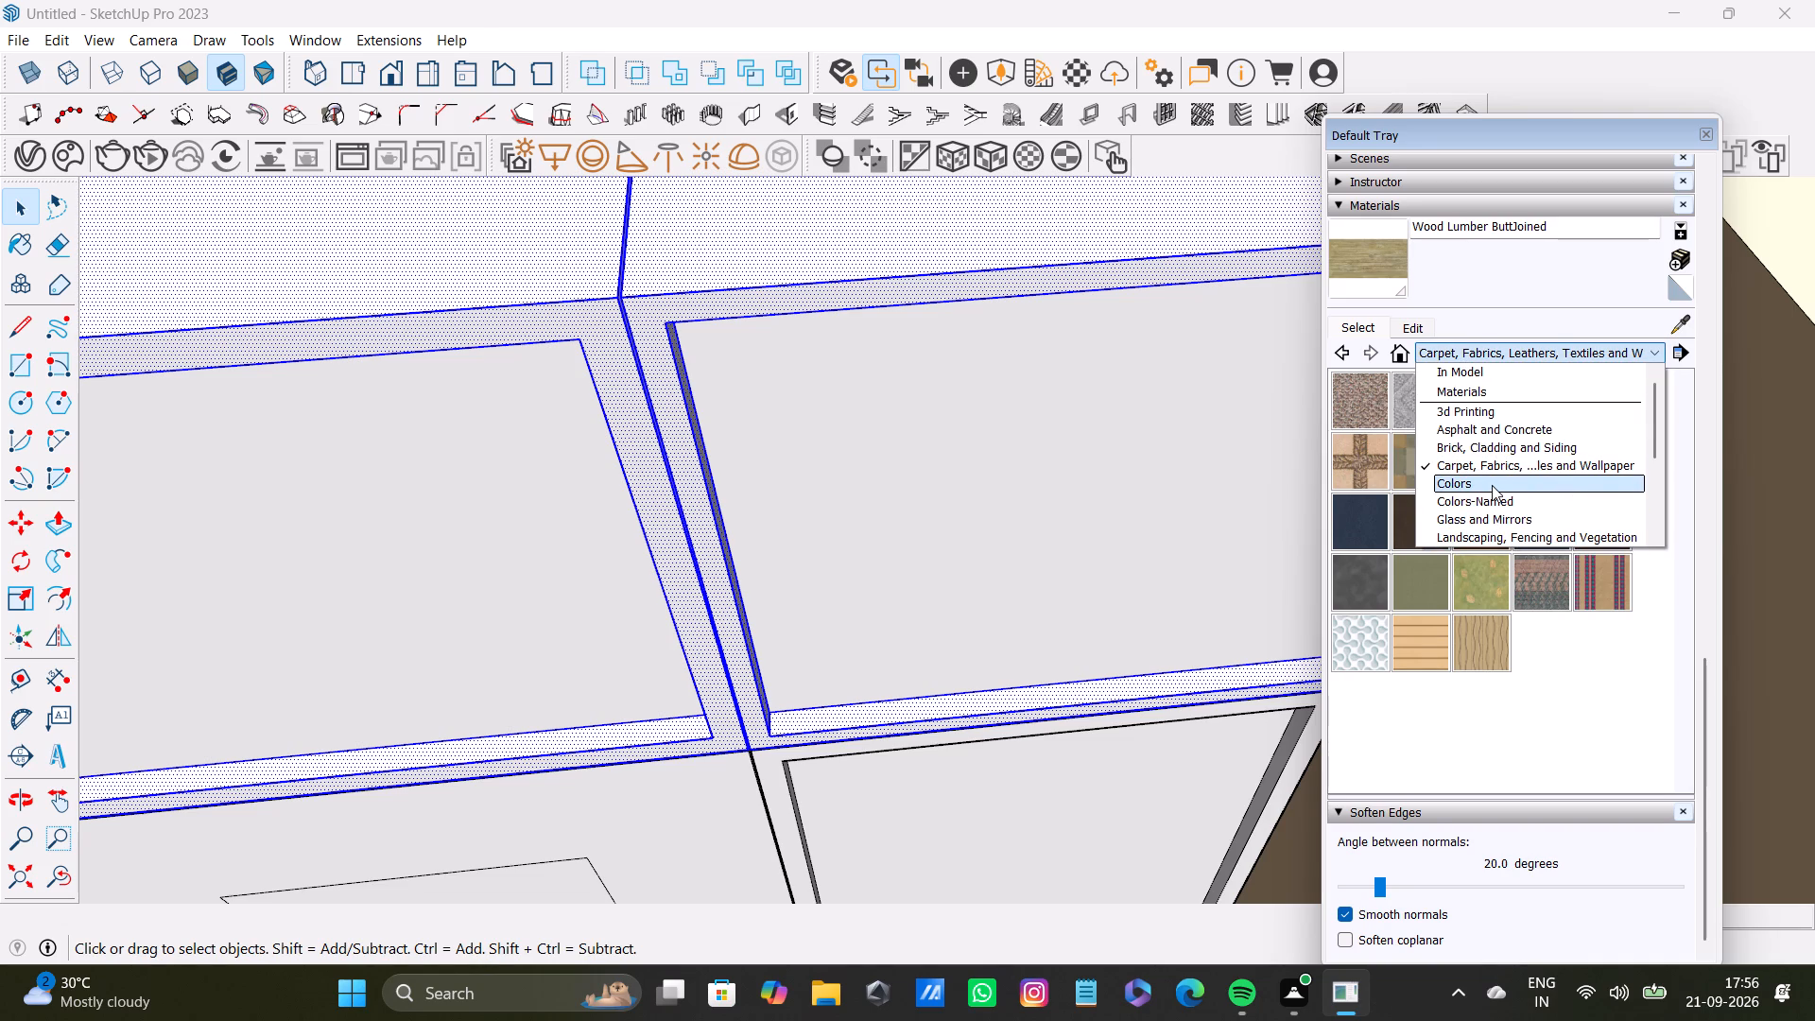
scroll(1492, 485, "down", 2)
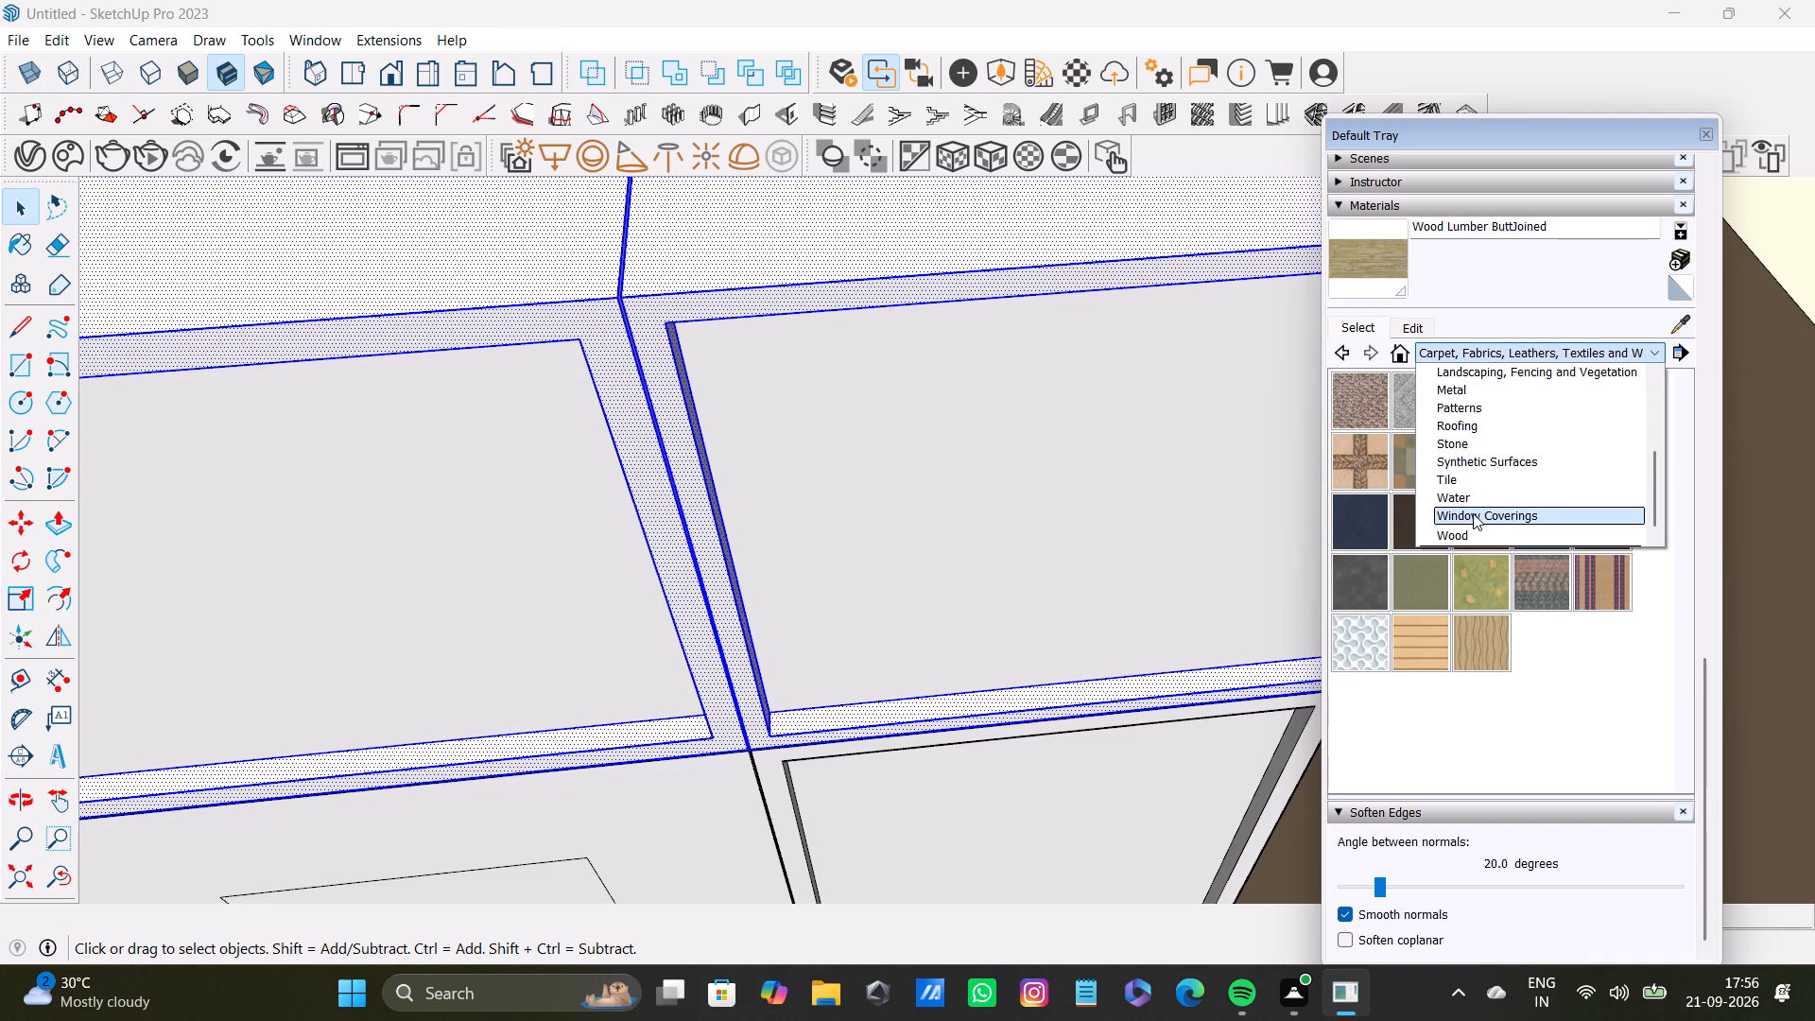
left_click(1473, 406)
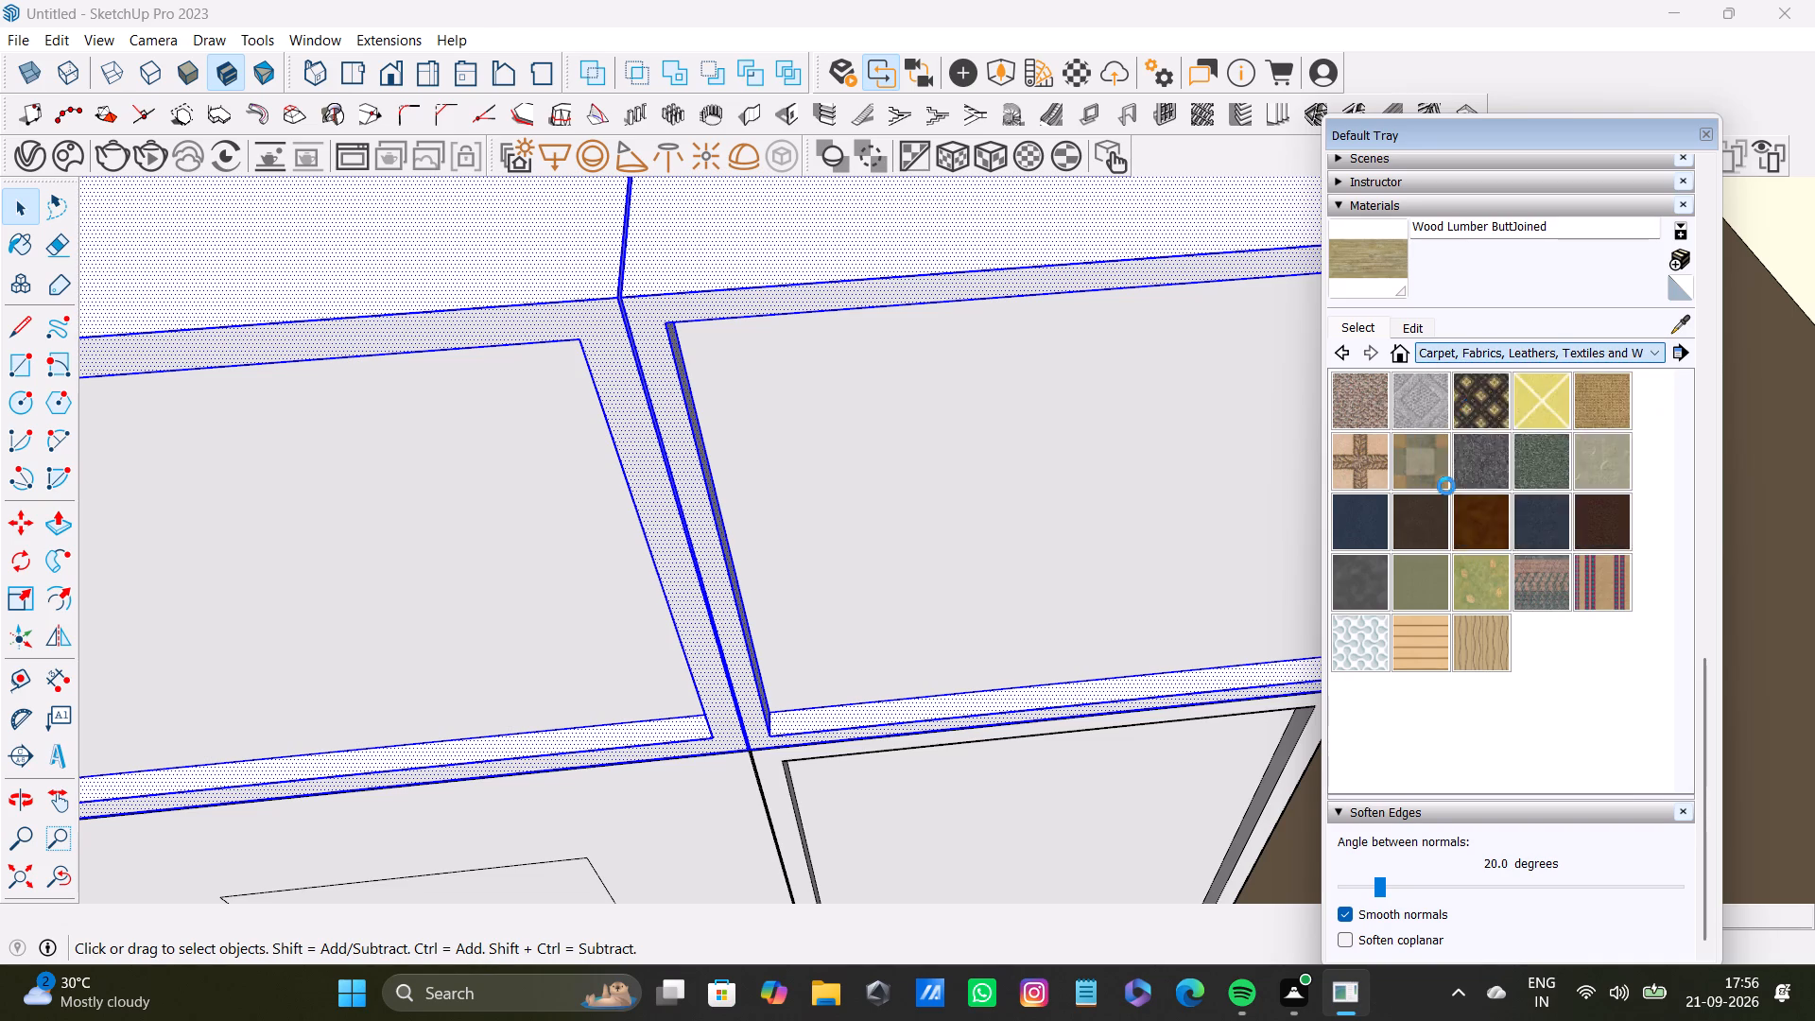
scroll(1460, 558, "down", 11)
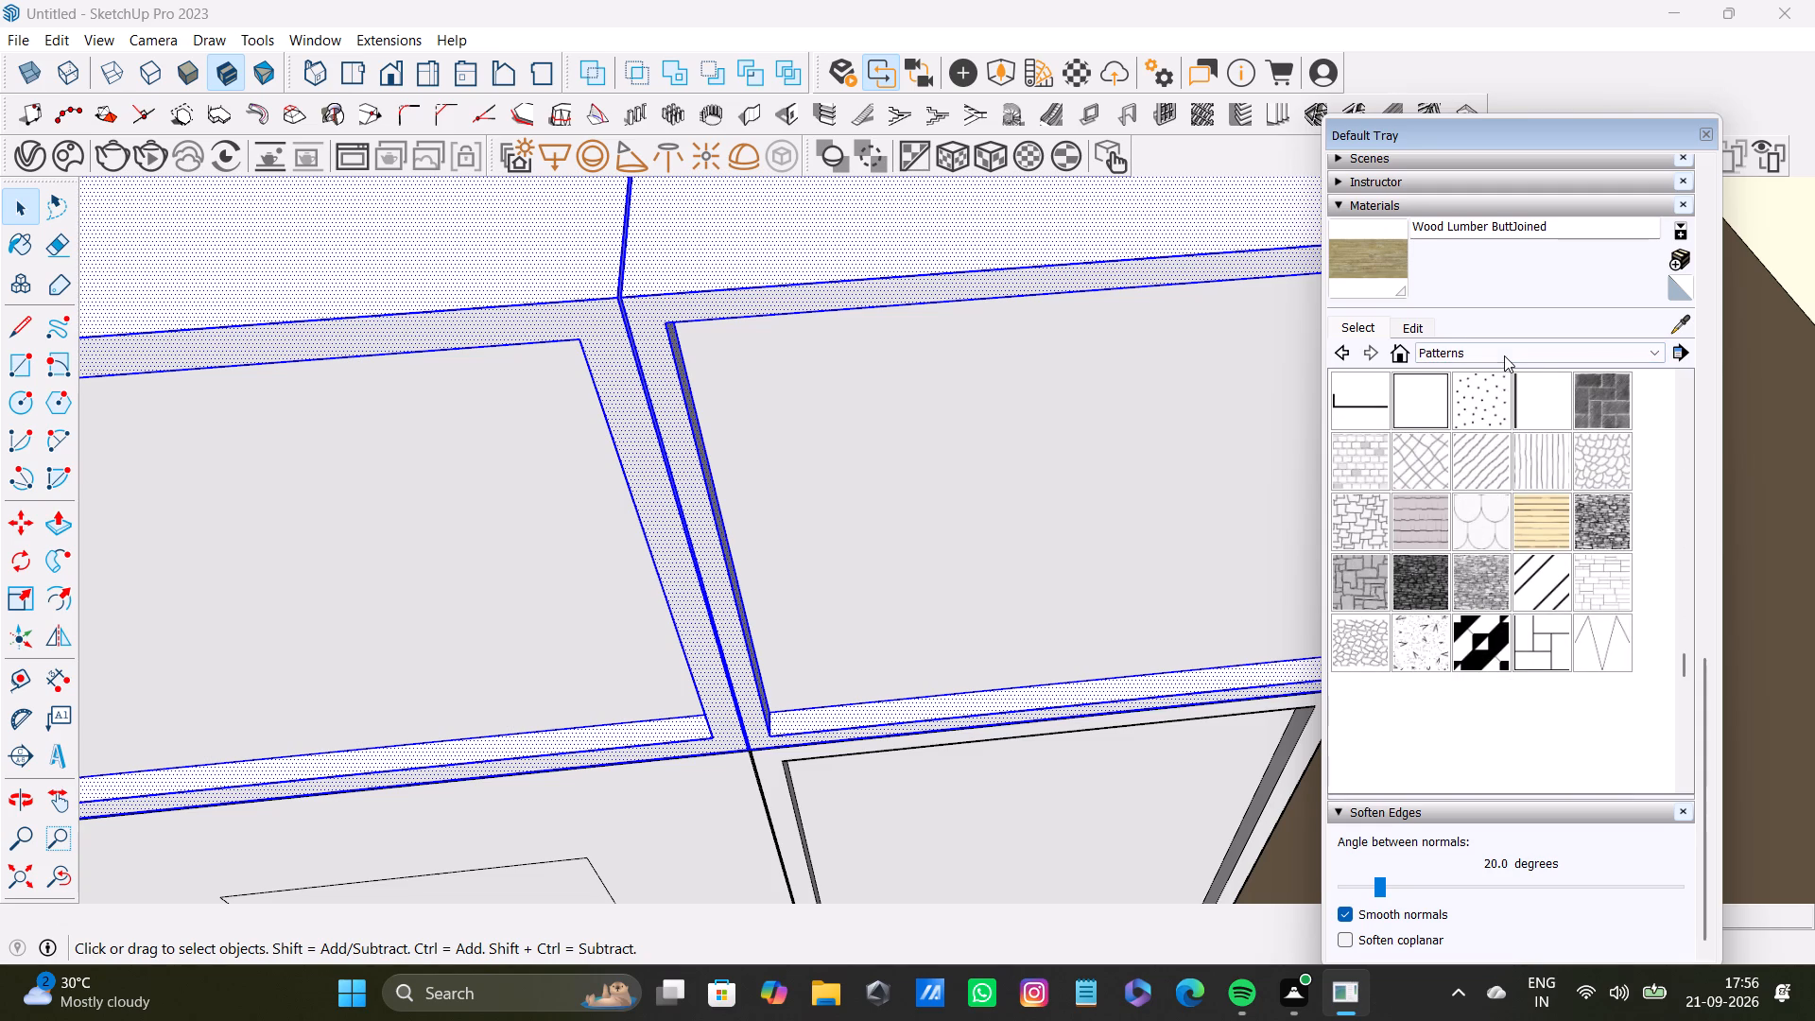
left_click(1504, 355)
scroll(1482, 493, "down", 3)
scroll(1481, 493, "up", 3)
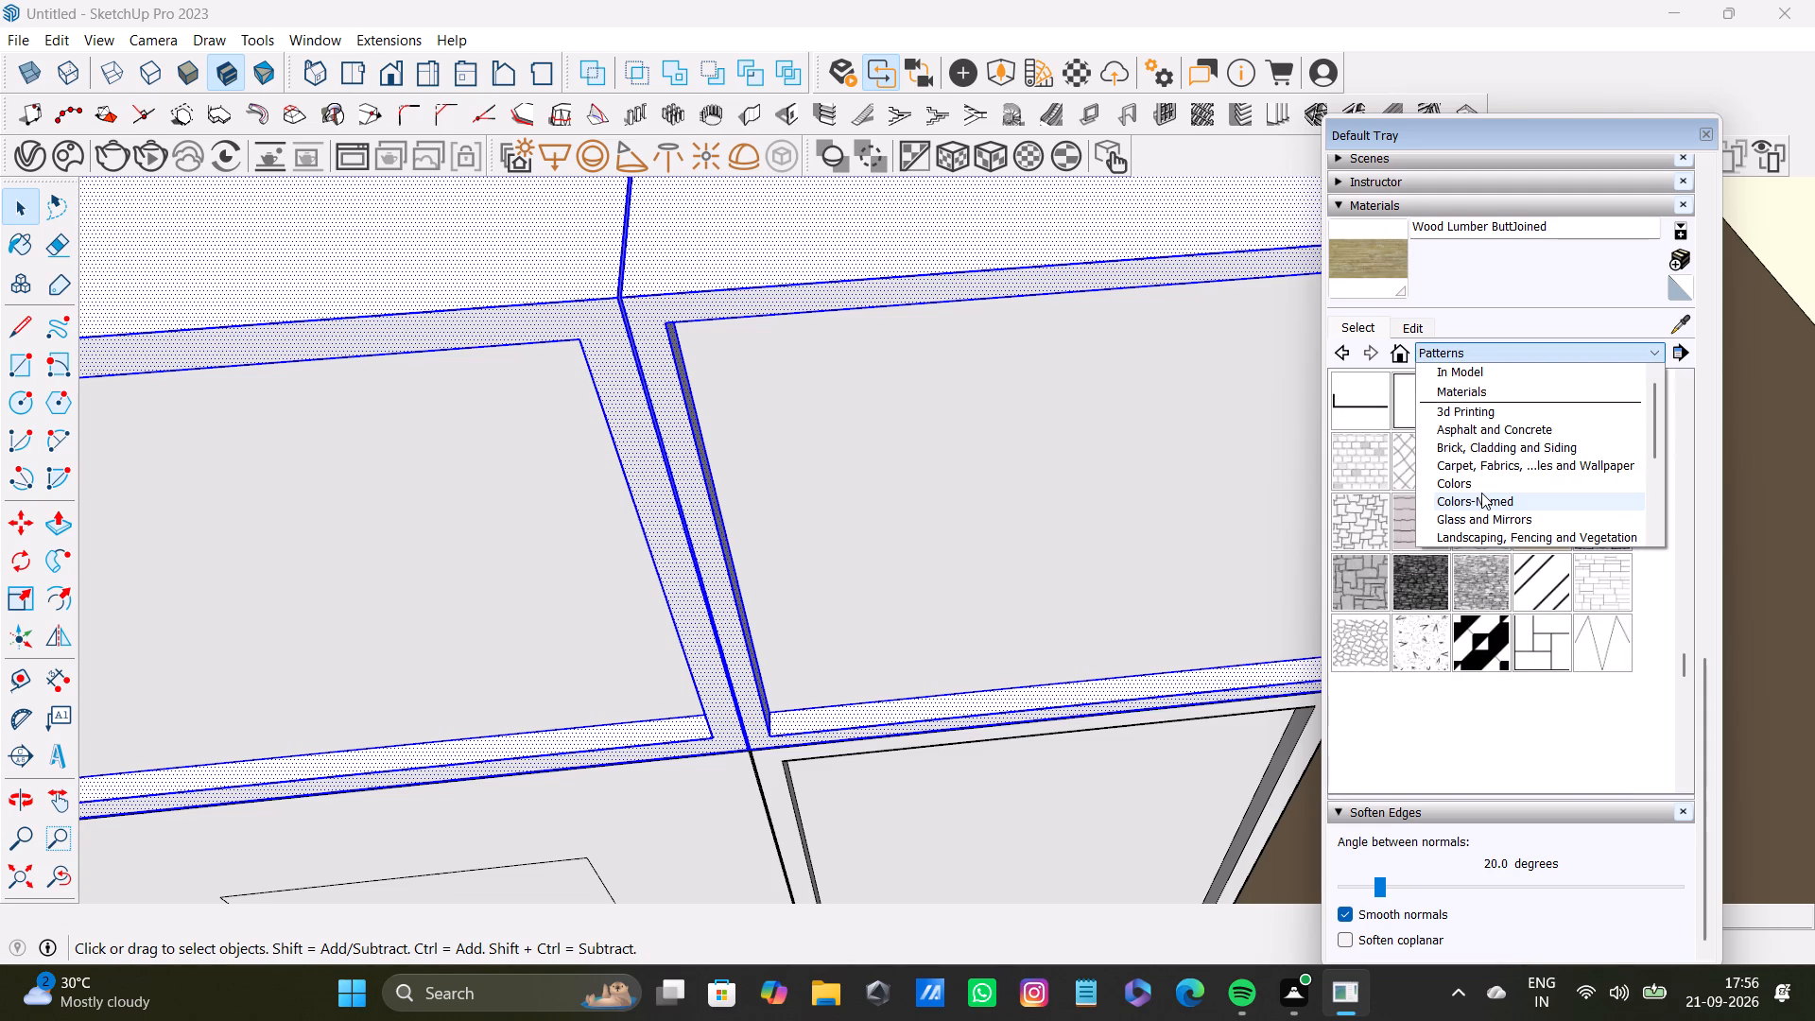
scroll(1481, 493, "up", 4)
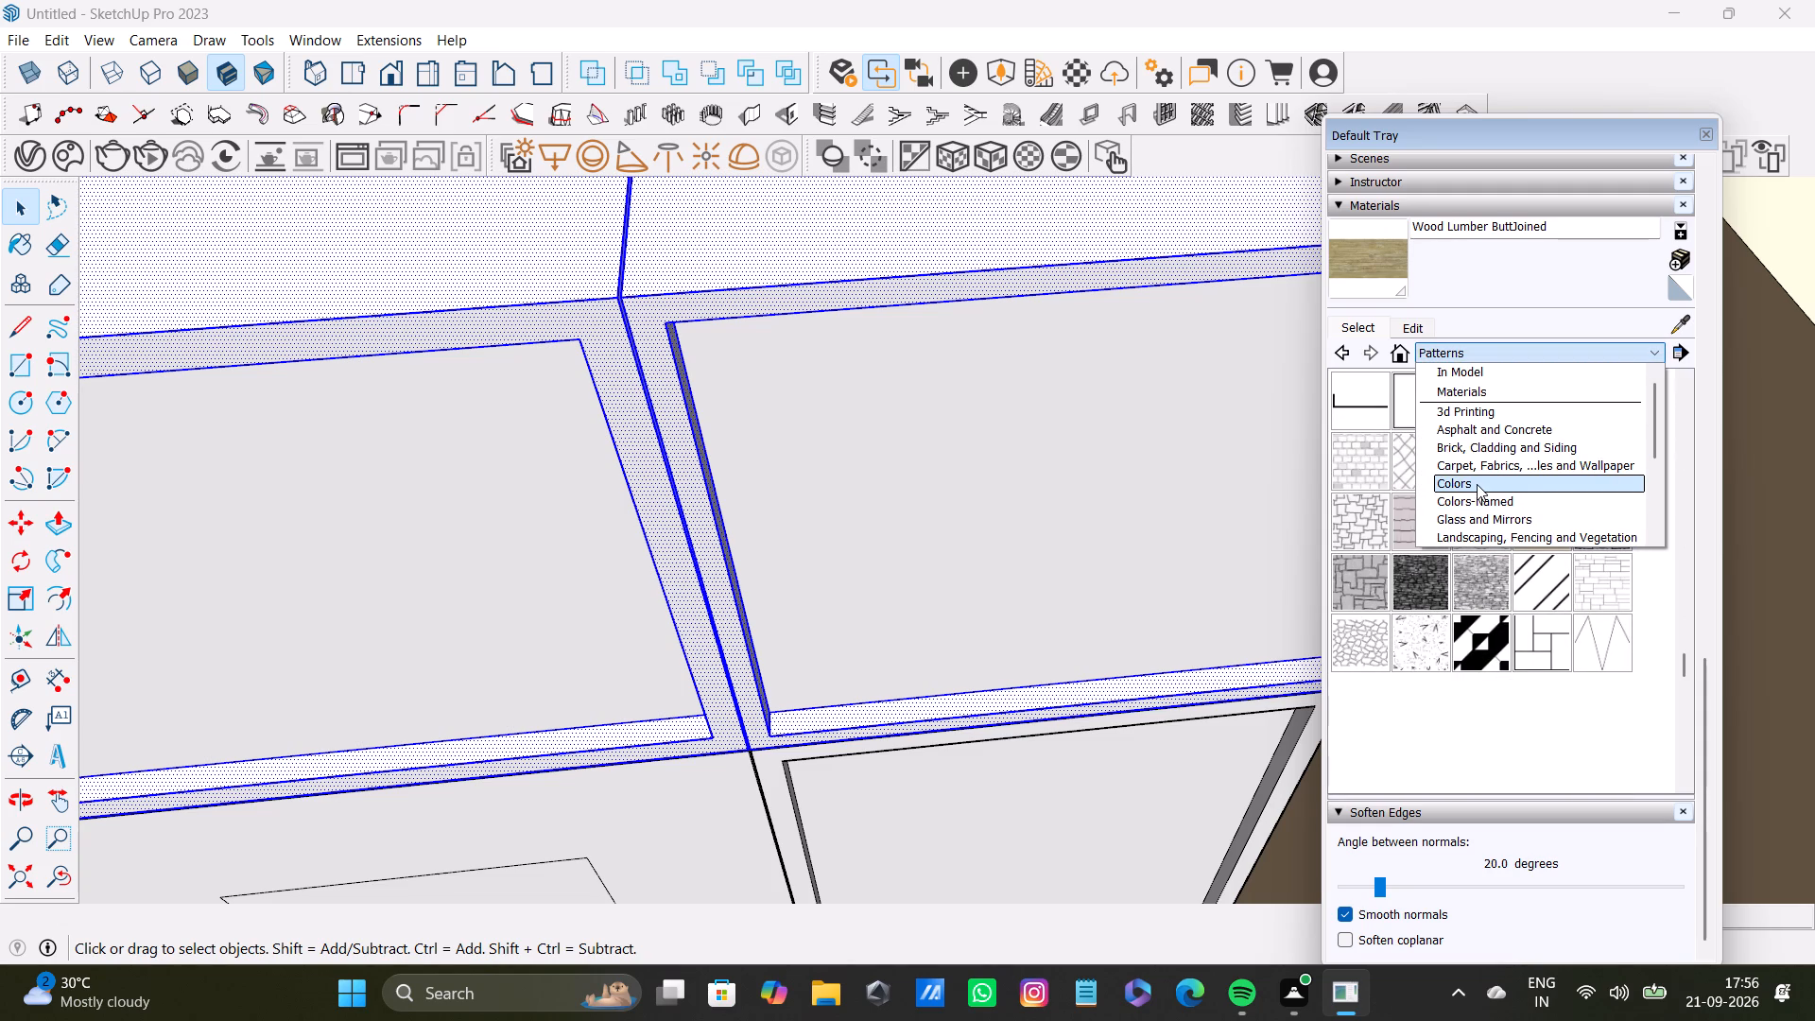
scroll(1459, 440, "down", 1)
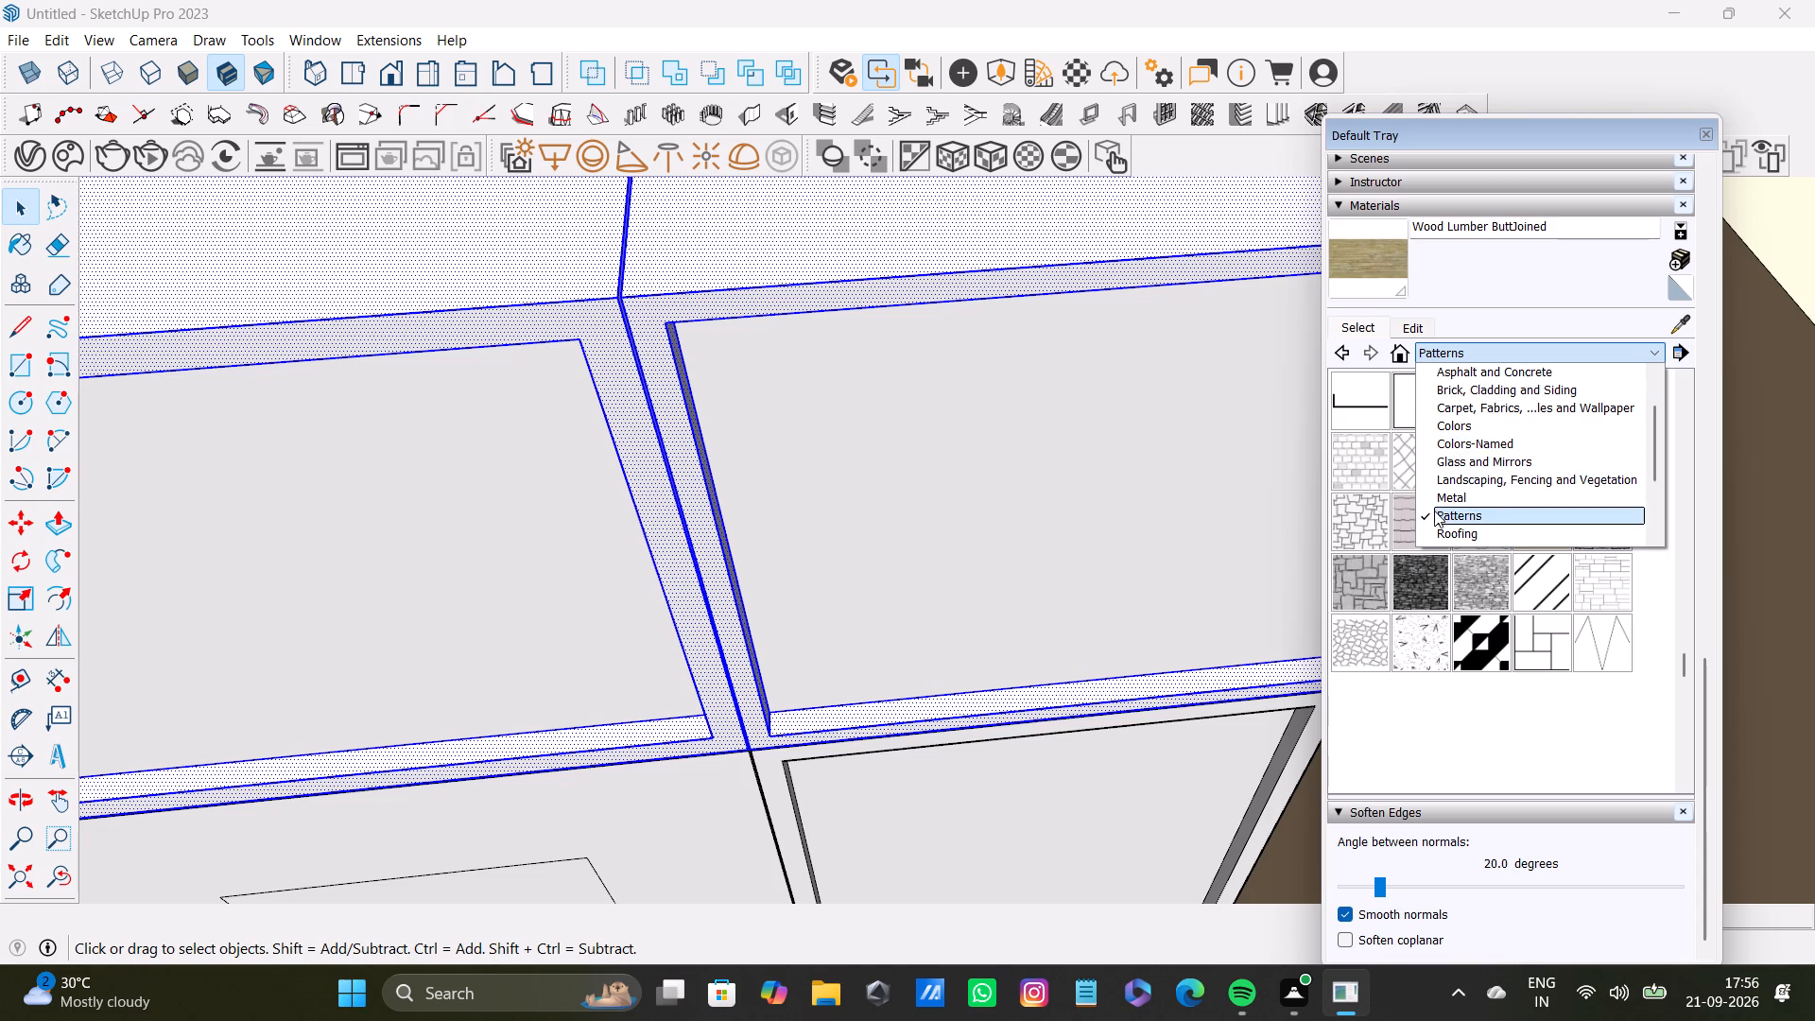
scroll(1454, 461, "up", 6)
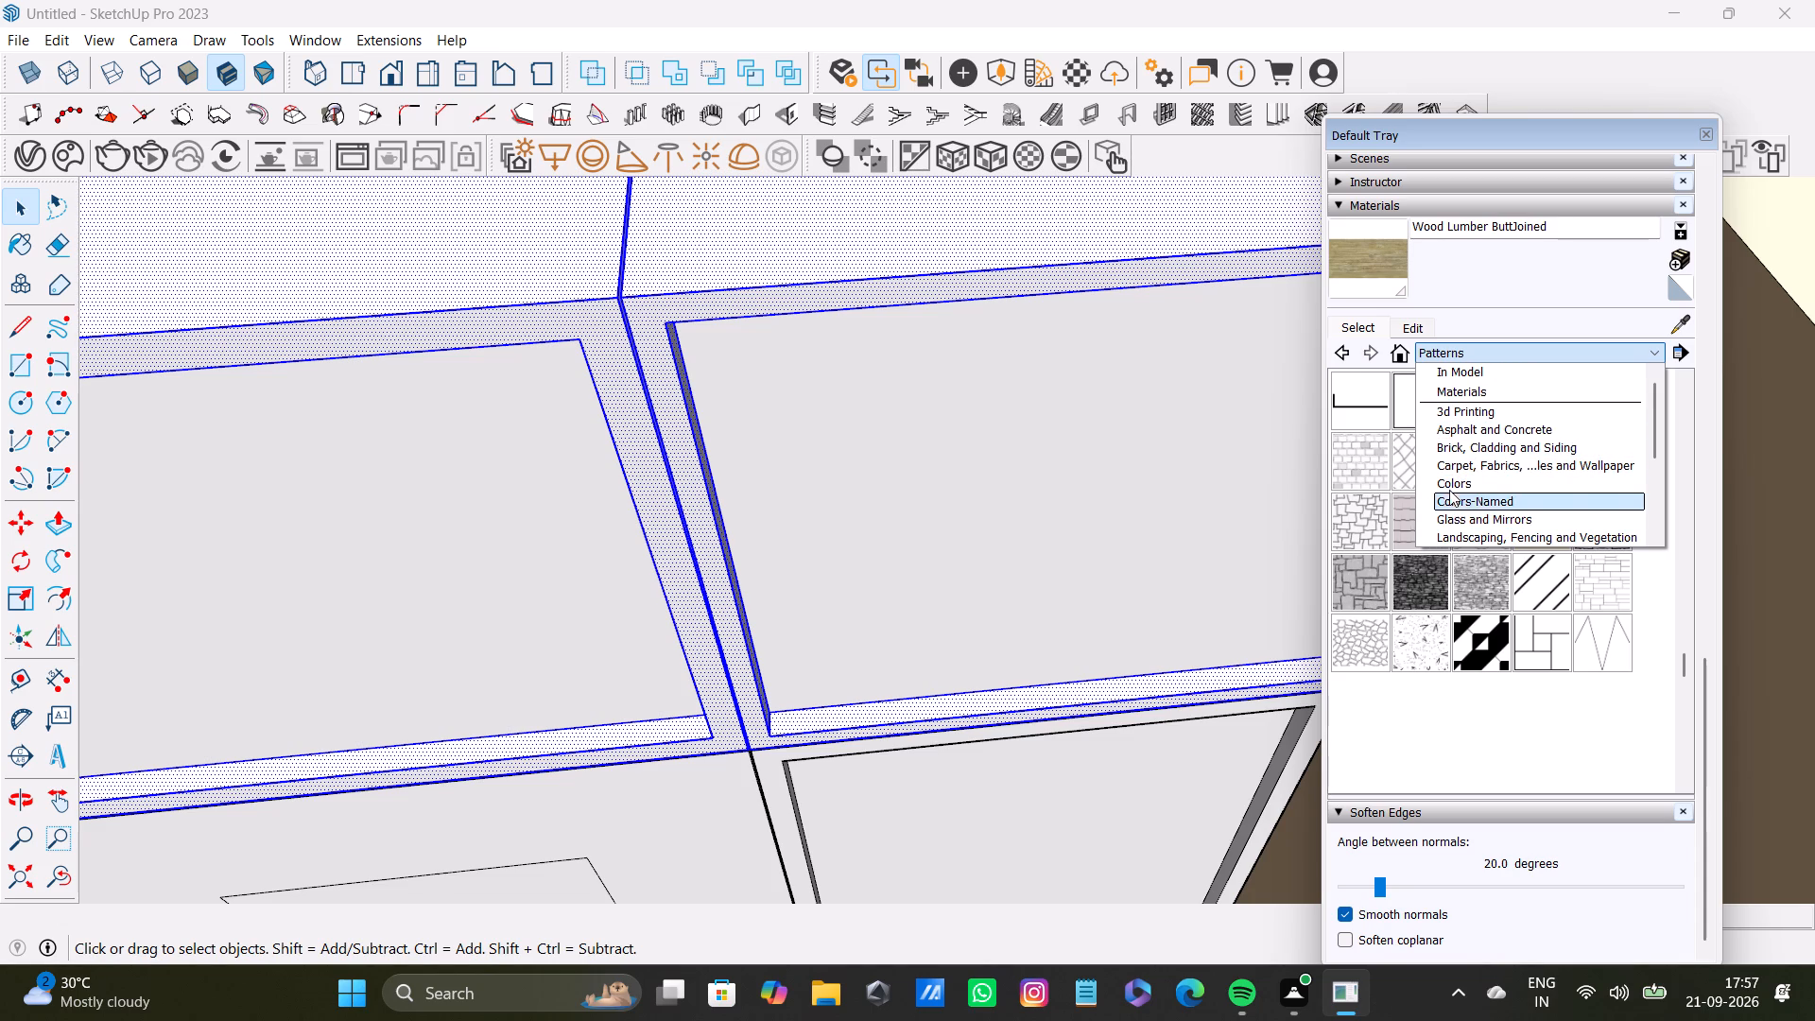
Paint the selected upper cabinet tops, frames and inner faces with 0119_RosyBrown from the Colors-Named collection.
left_click(1465, 510)
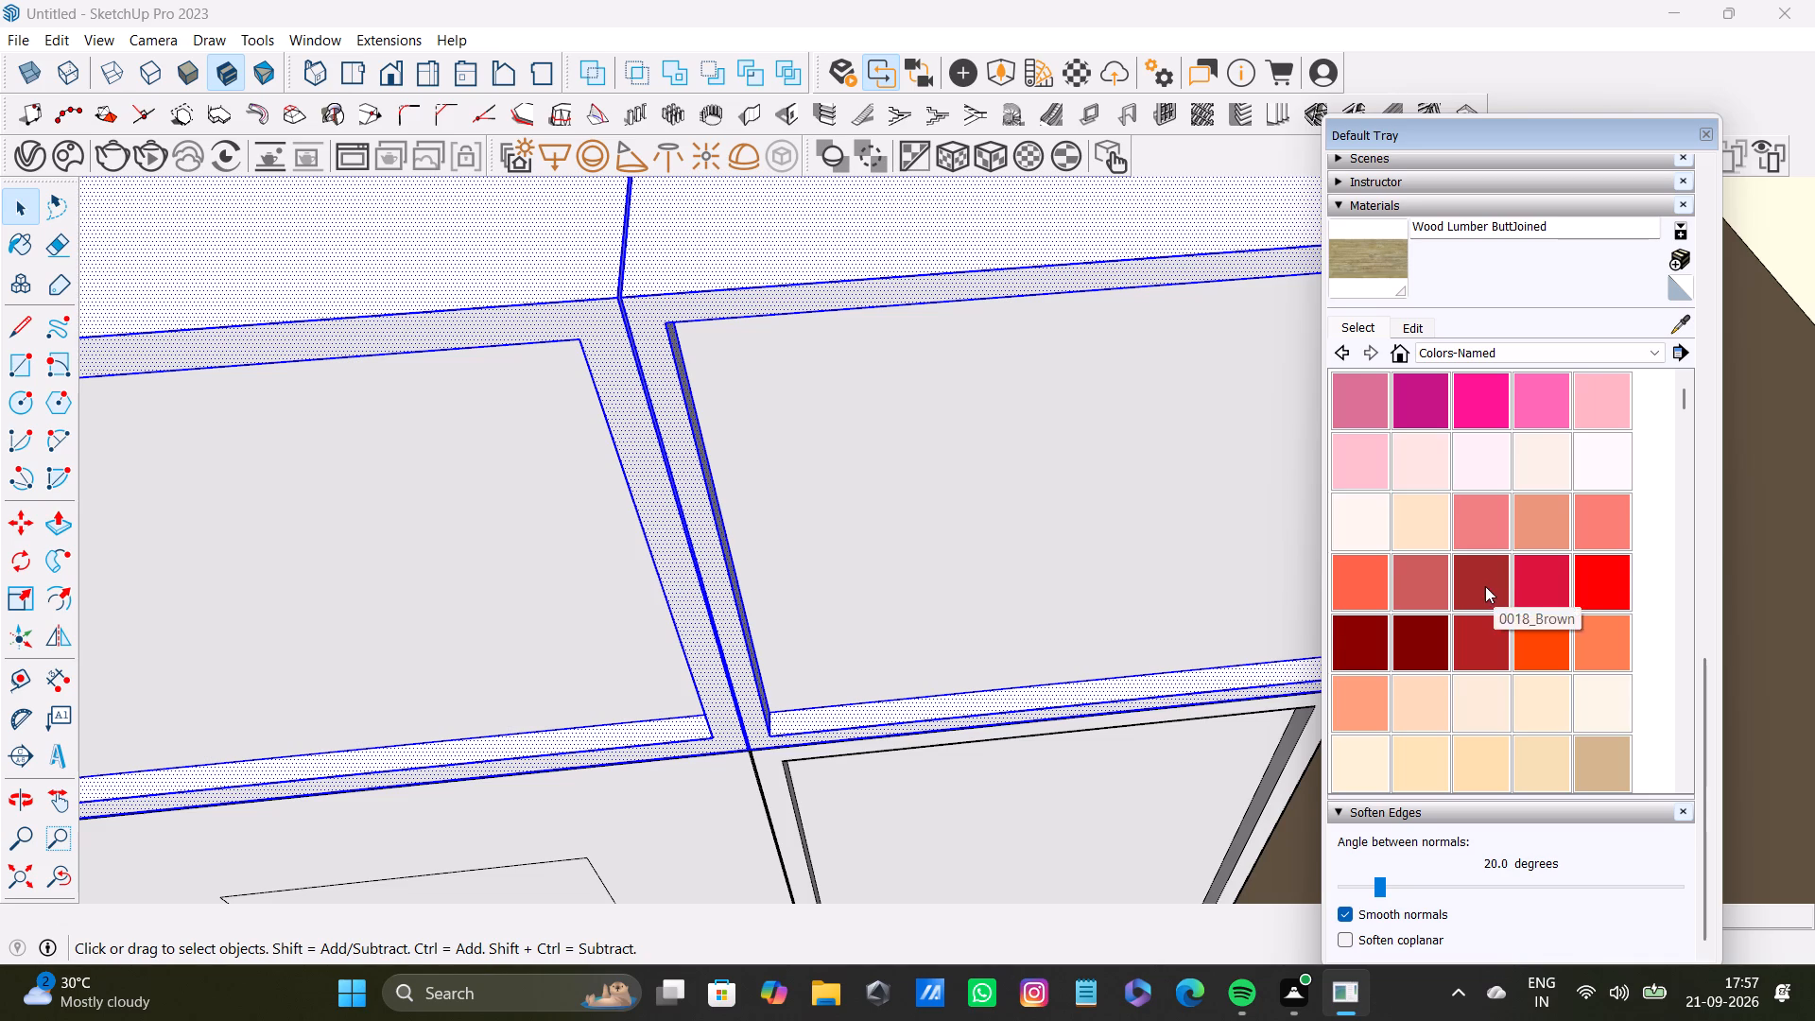
scroll(1485, 586, "down", 11)
scroll(1484, 585, "down", 11)
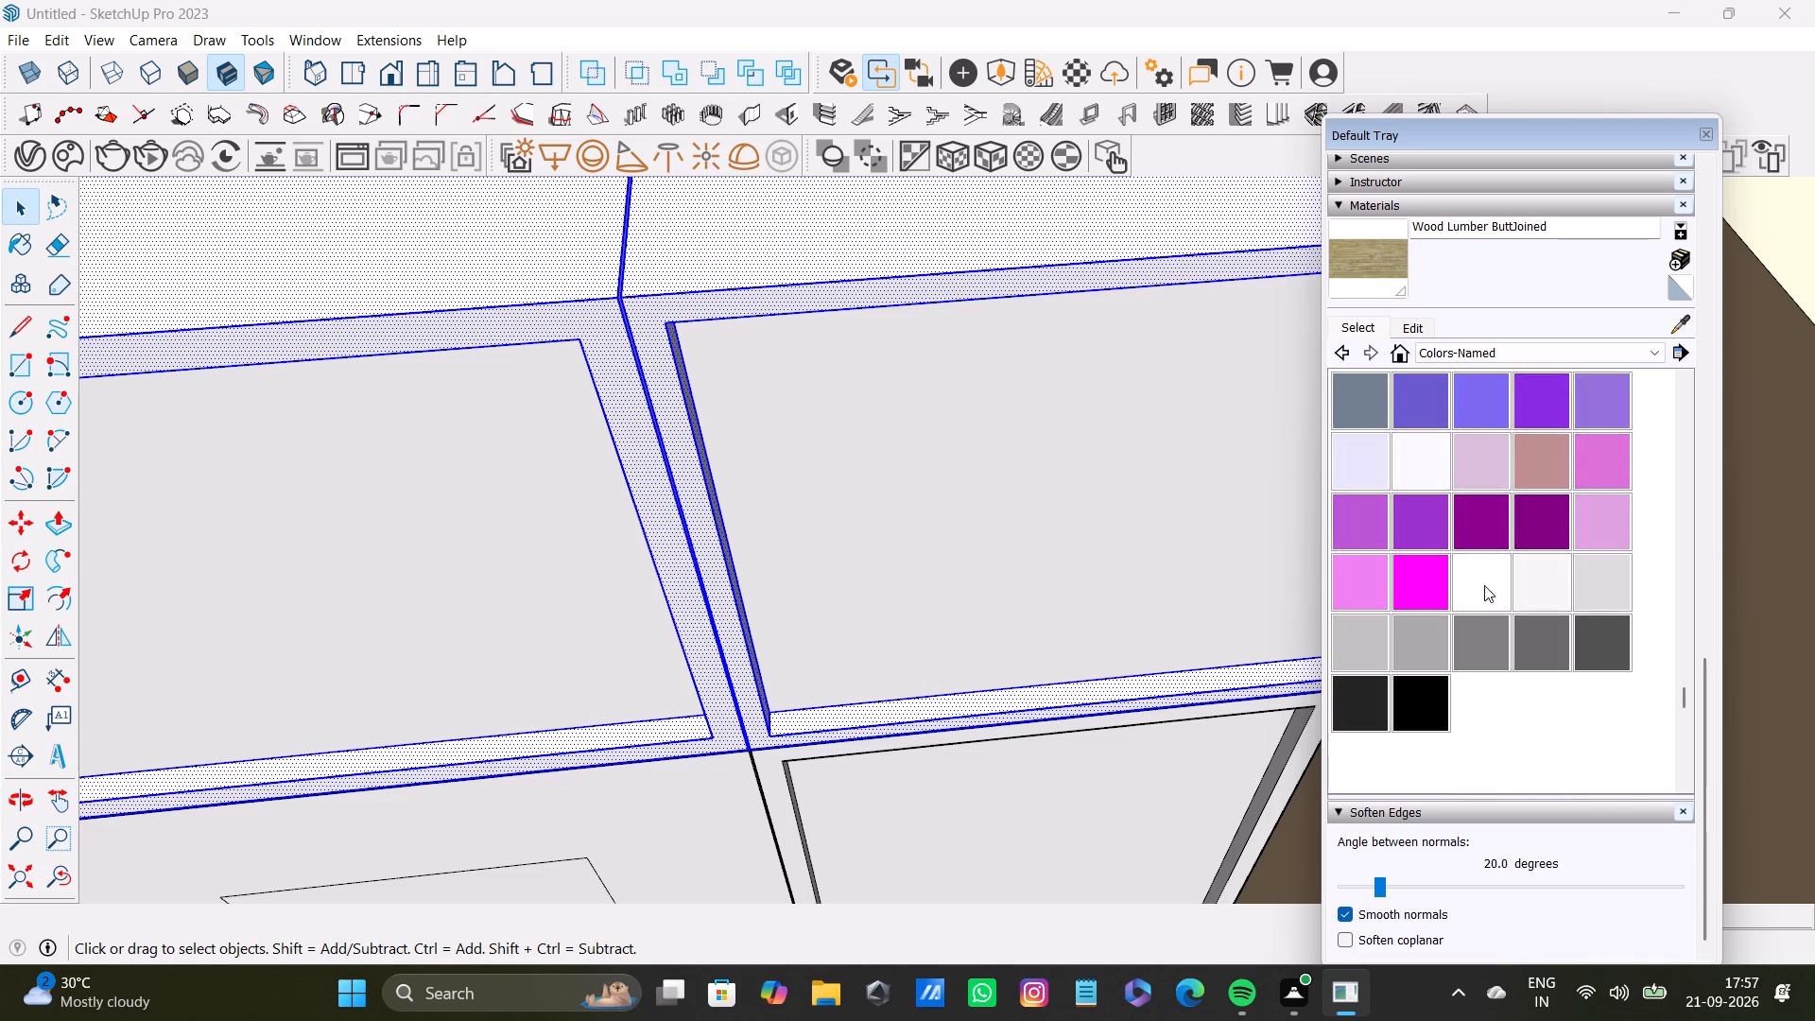
scroll(1484, 585, "down", 2)
left_click(1540, 404)
left_click(775, 281)
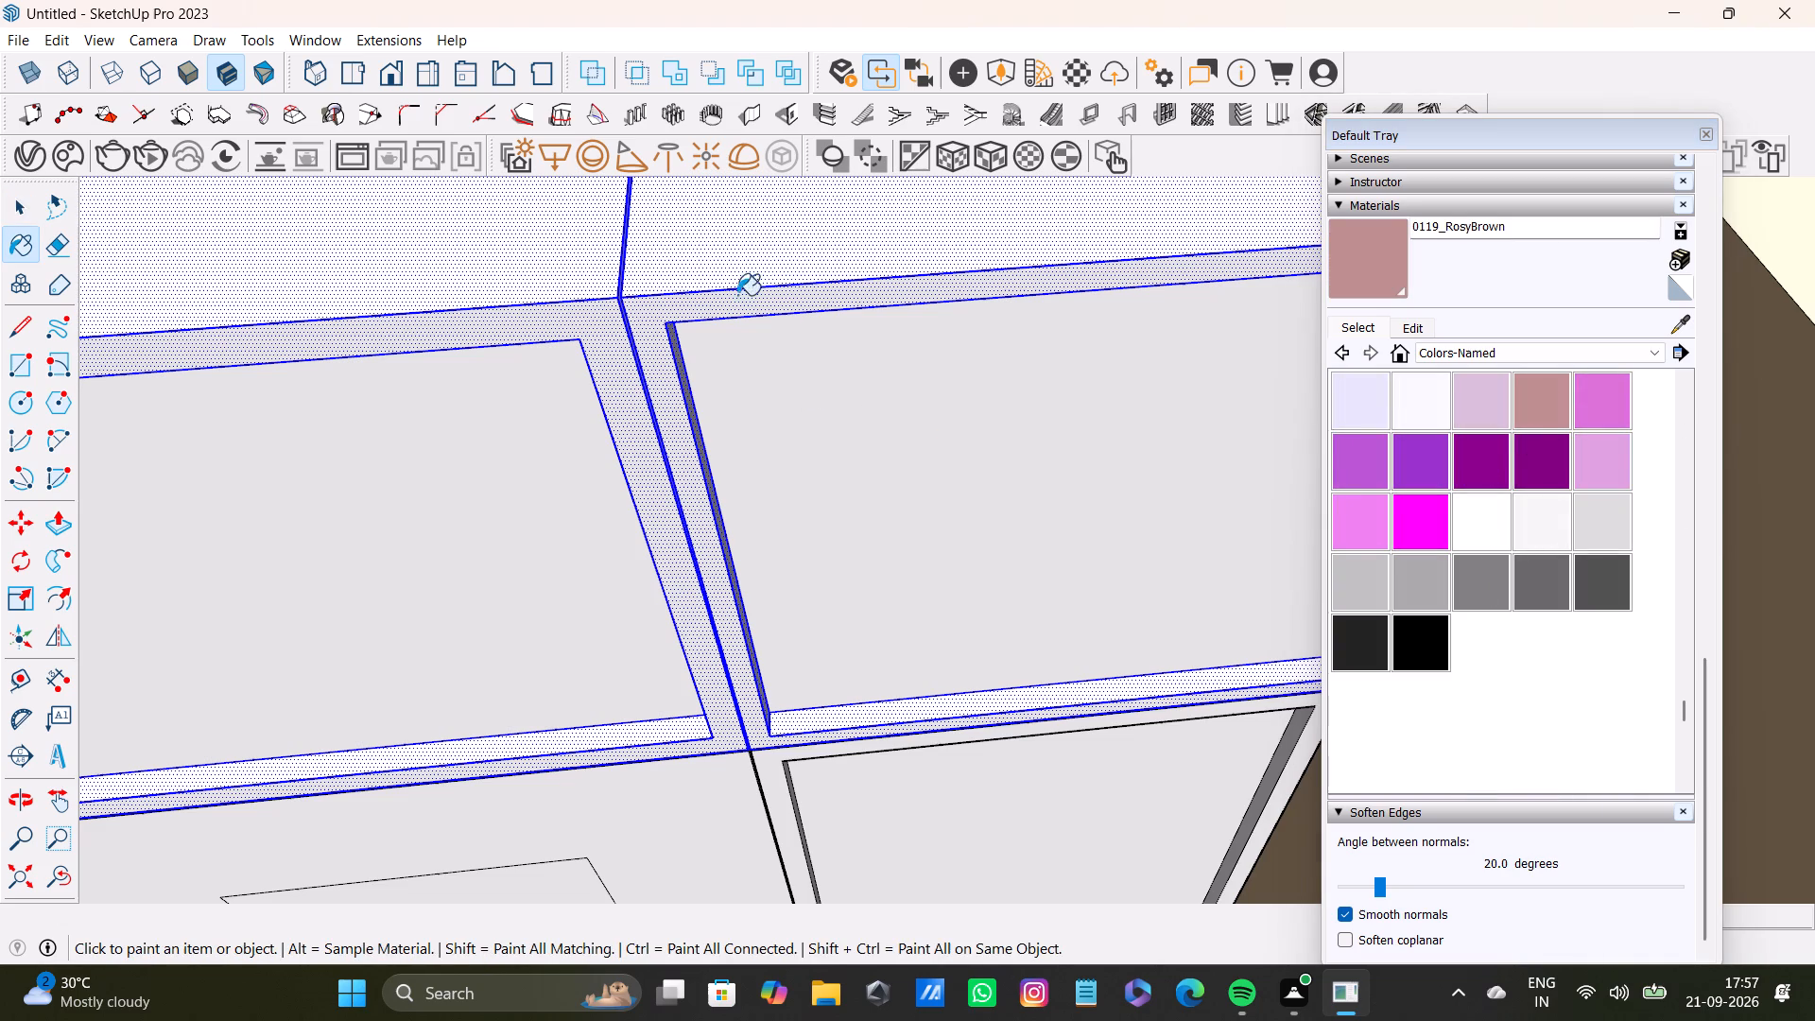
left_click(665, 311)
Adjust the 0119_RosyBrown cabinet colour to a beige of RGB 188, 166, 148.
scroll(695, 525, "down", 9)
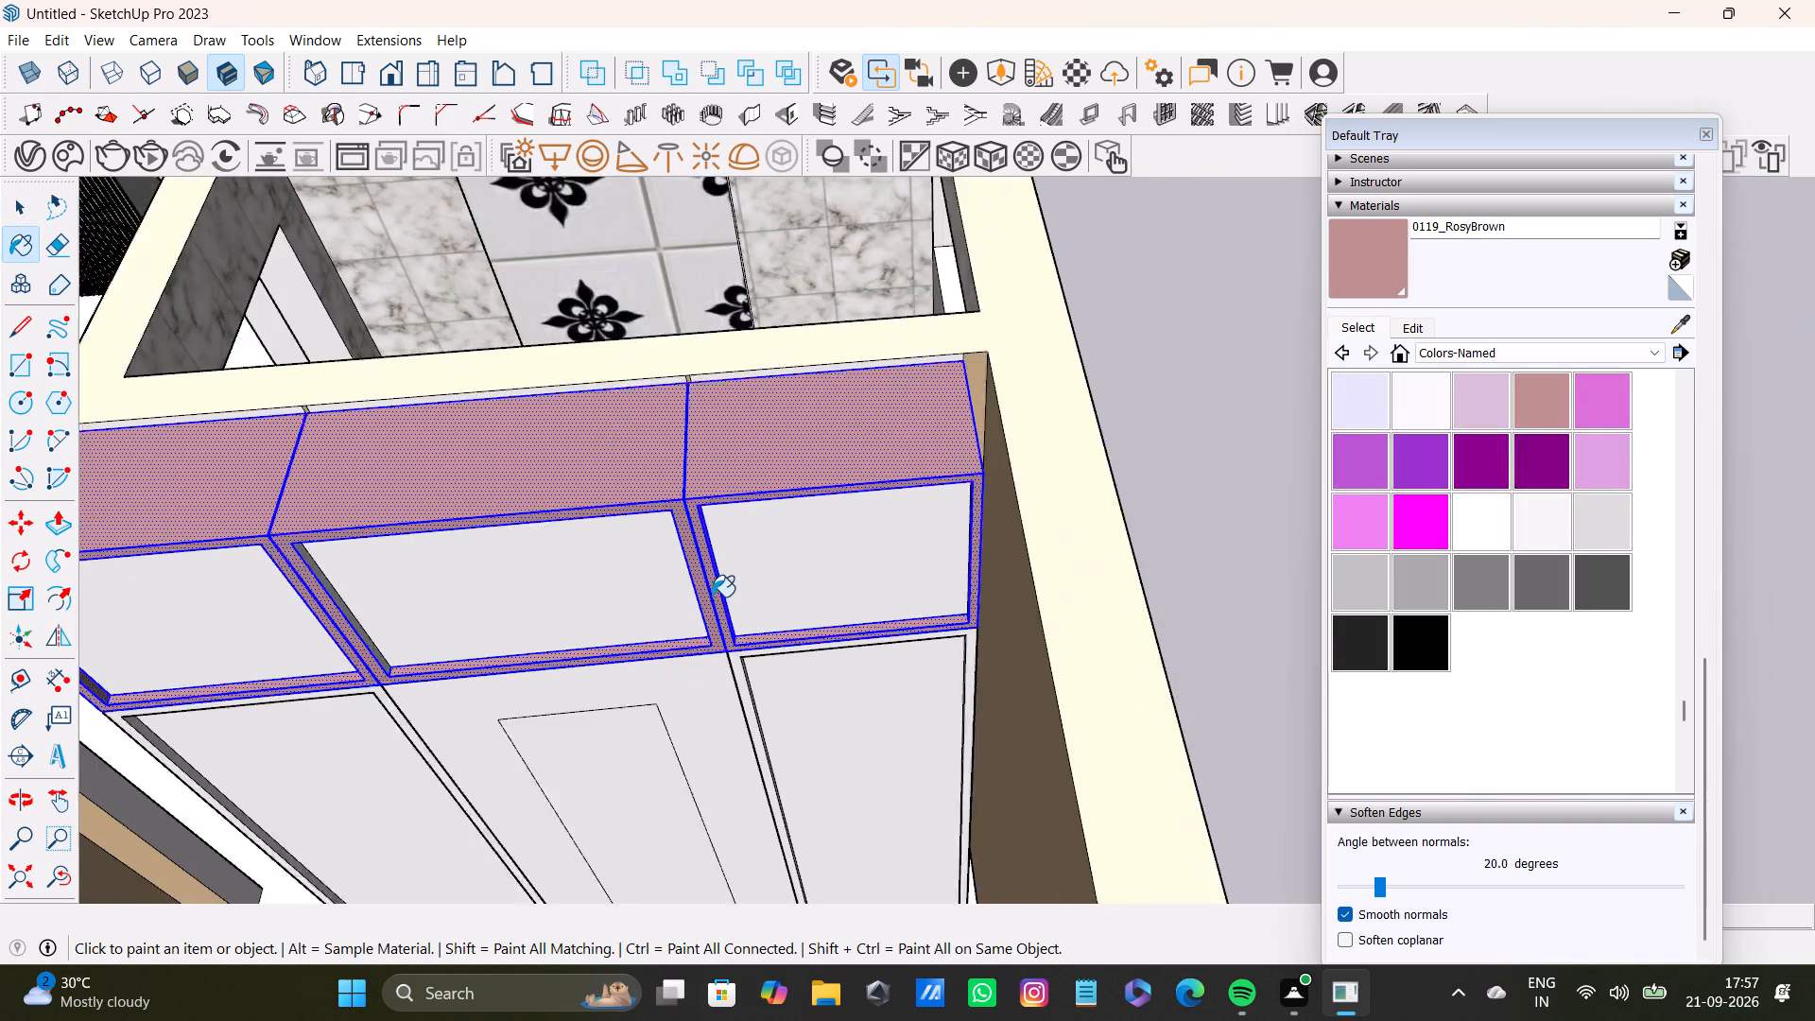
scroll(712, 597, "down", 5)
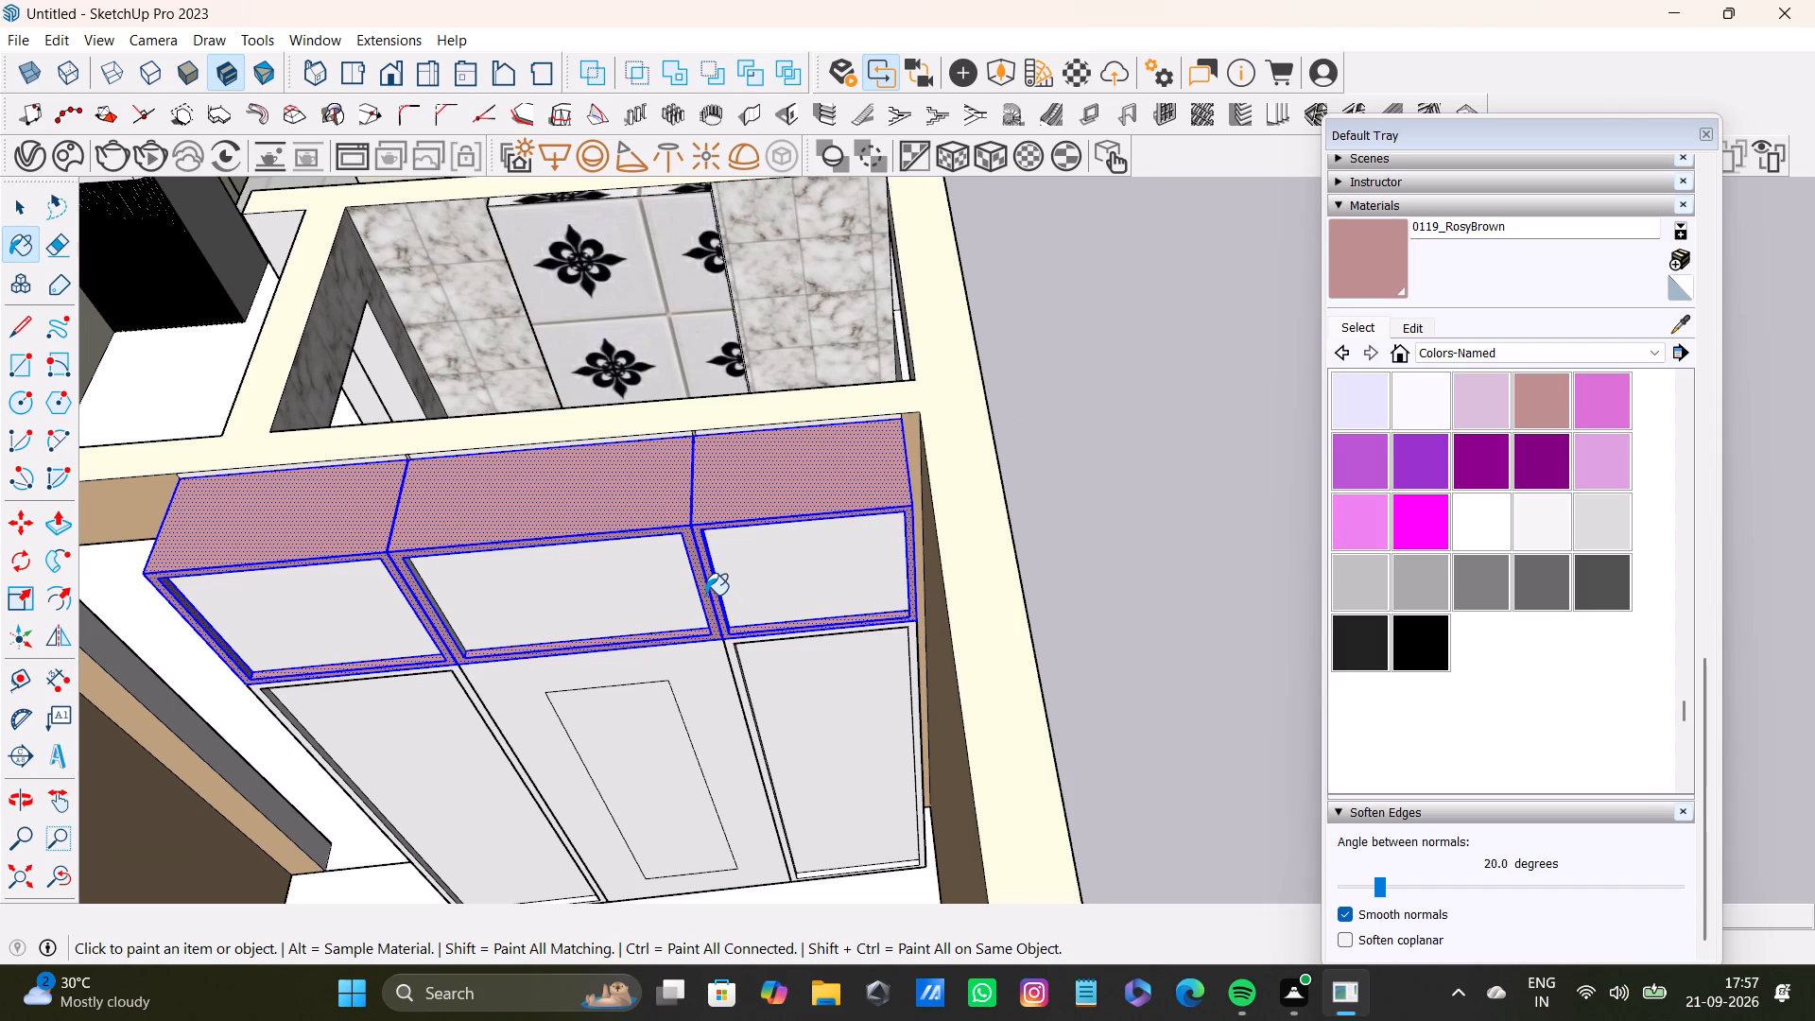
middle_click_drag(705, 595, 780, 499, "shift")
scroll(1443, 471, "up", 3, "shift")
scroll(1474, 614, "up", 4, "shift")
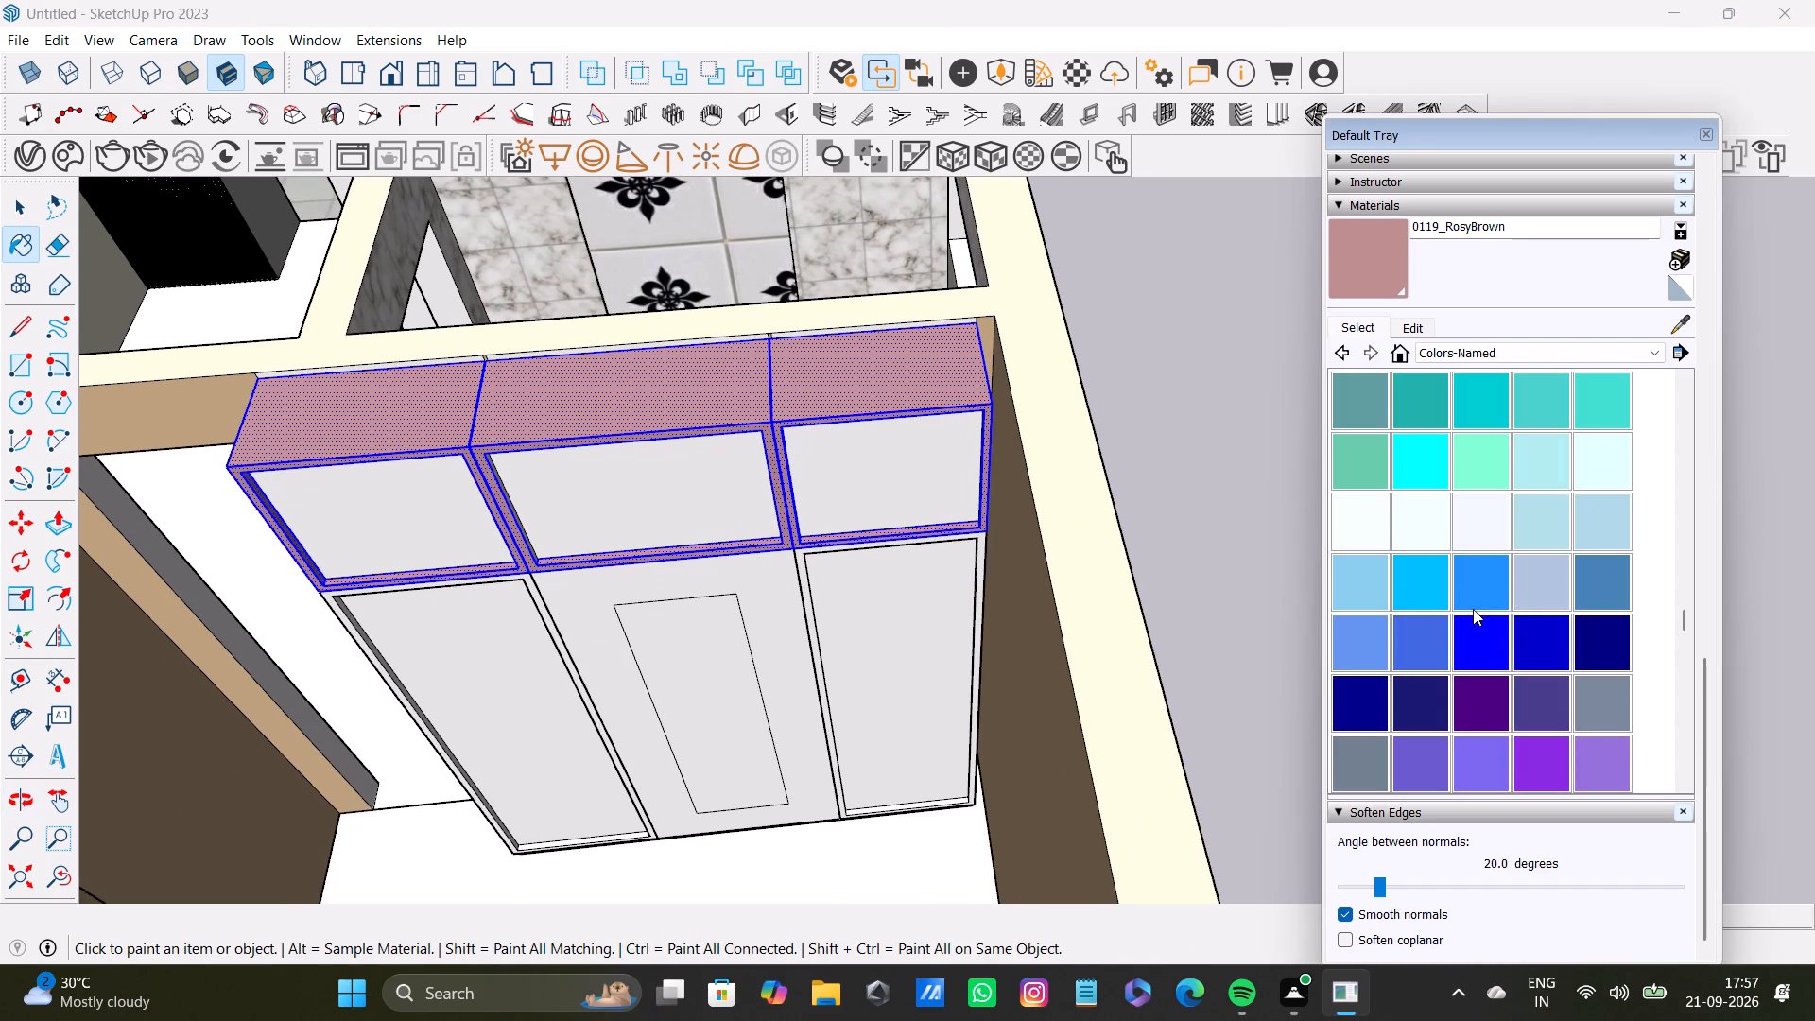
left_click(1409, 324, "shift")
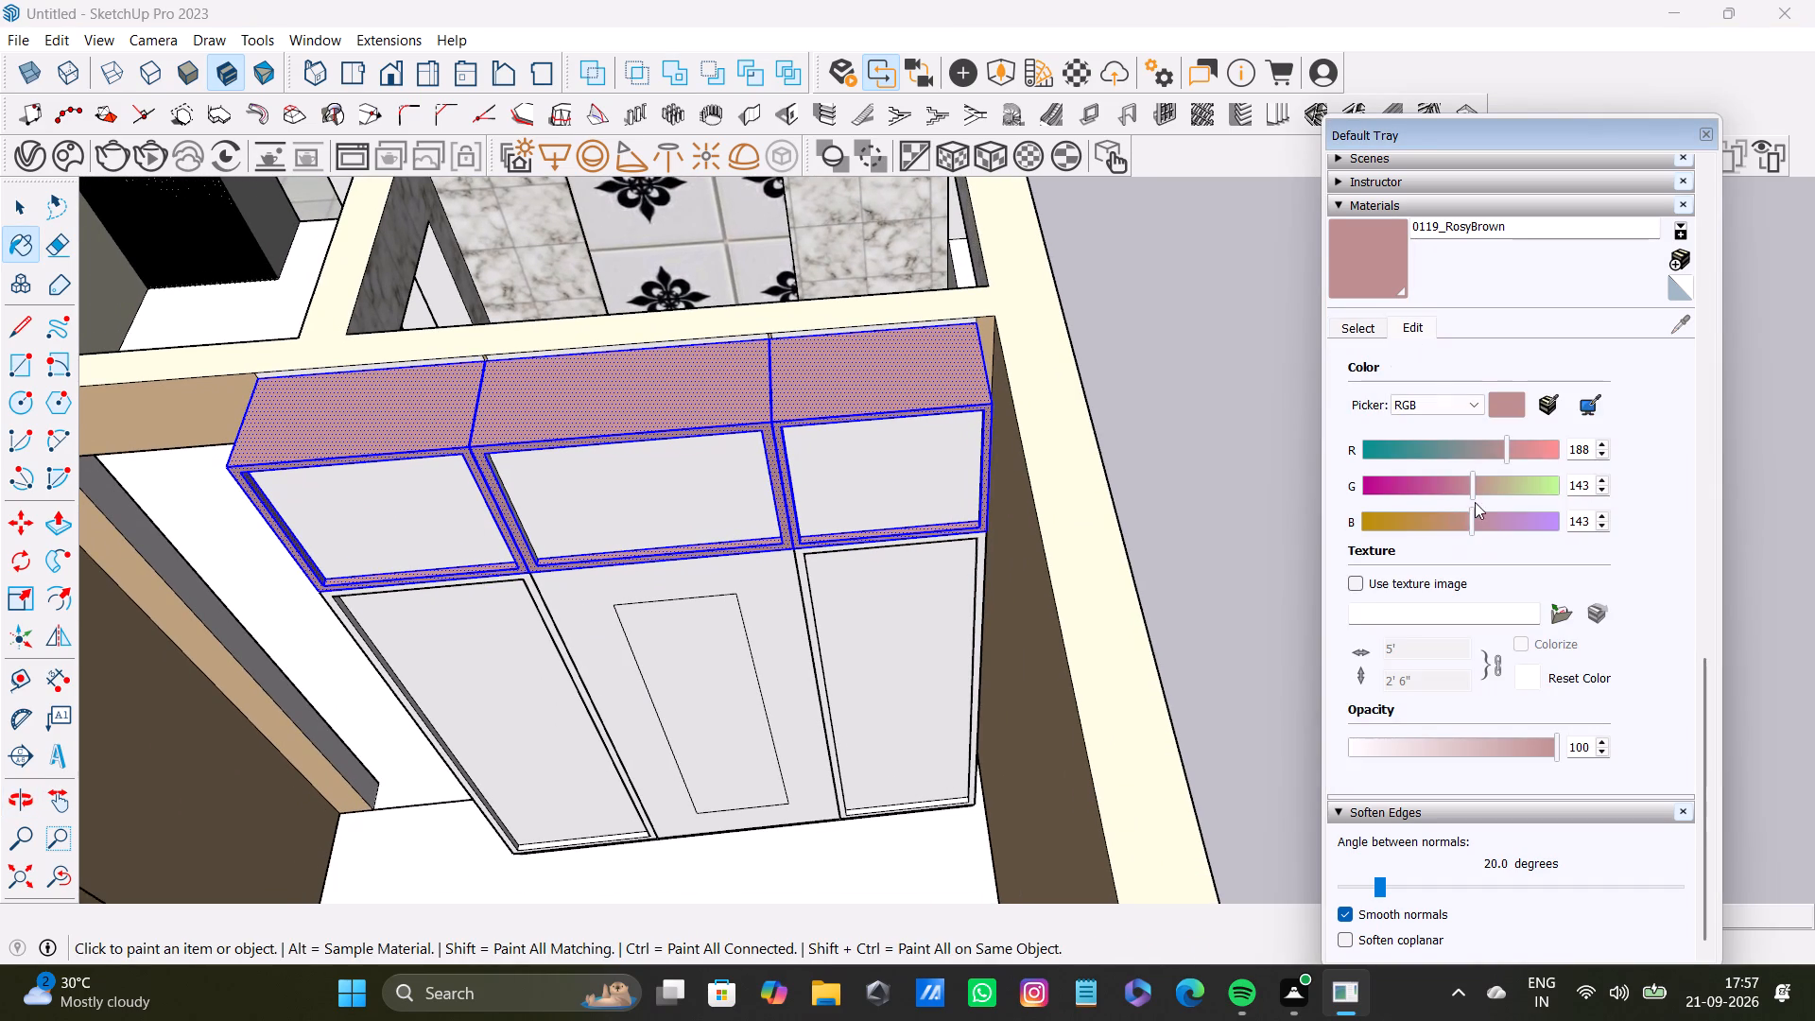
left_click_drag(1478, 485, 1479, 485, "shift")
left_click_drag(1479, 485, 1489, 485, "shift")
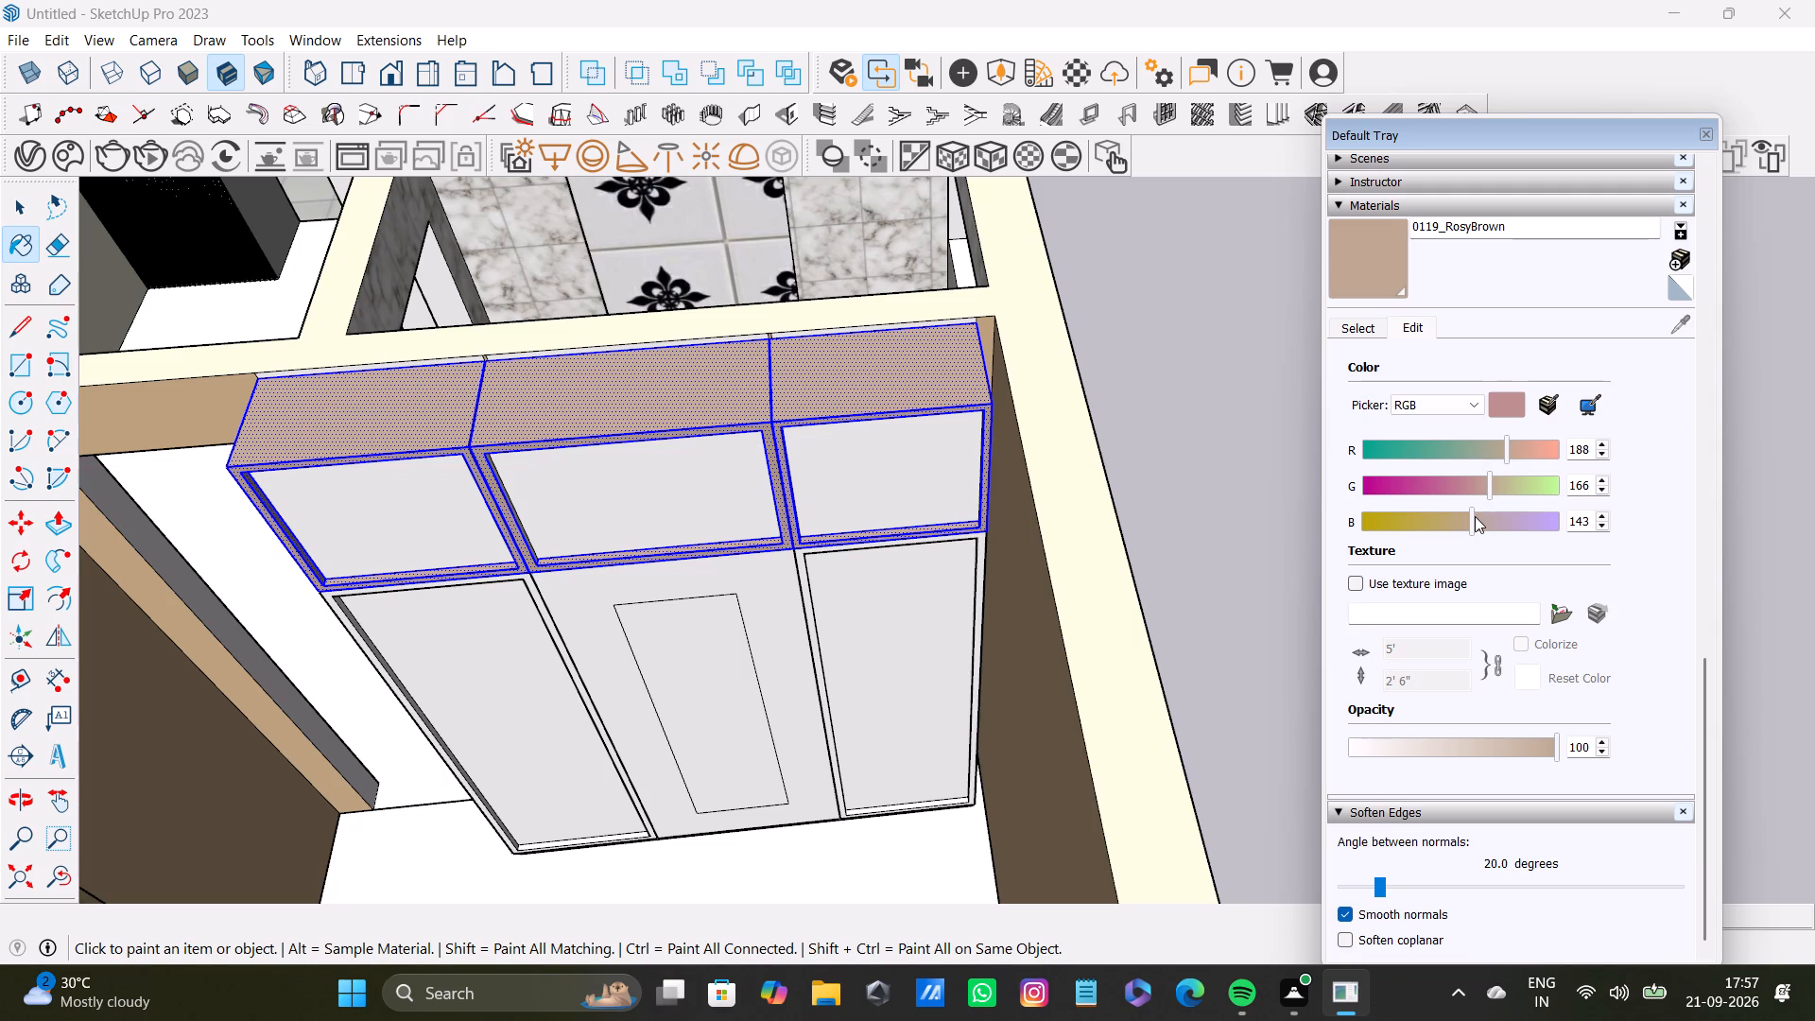
left_click(1475, 517)
Add the lower cabinets' left and right door frames and recessed panels, plus the centre door face, to the selection.
scroll(757, 614, "down", 3)
middle_click_drag(756, 652, 941, 555, "shift")
scroll(664, 523, "up", 6)
key("space")
scroll(754, 544, "up", 7)
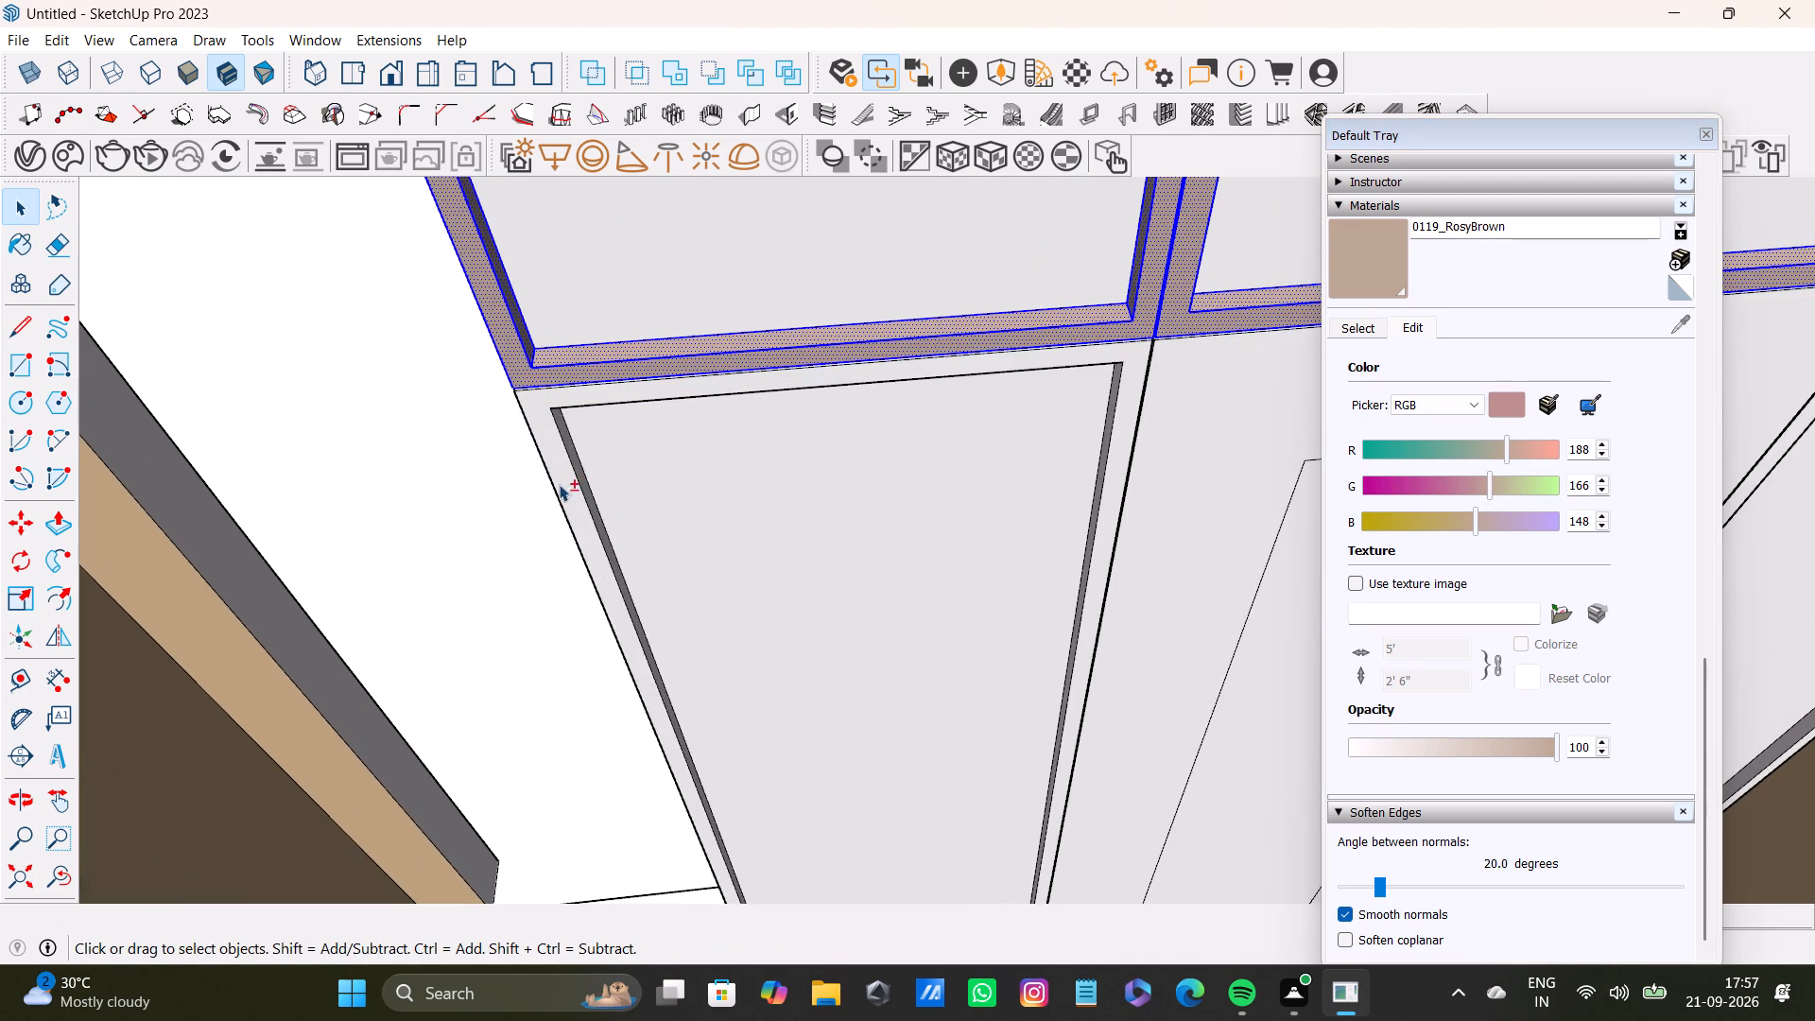
double_click(566, 489, "shift")
scroll(582, 490, "down", 3, "shift")
middle_click_drag(989, 601, 829, 604, "shift")
scroll(868, 562, "up", 3, "shift")
double_click(873, 549, "shift")
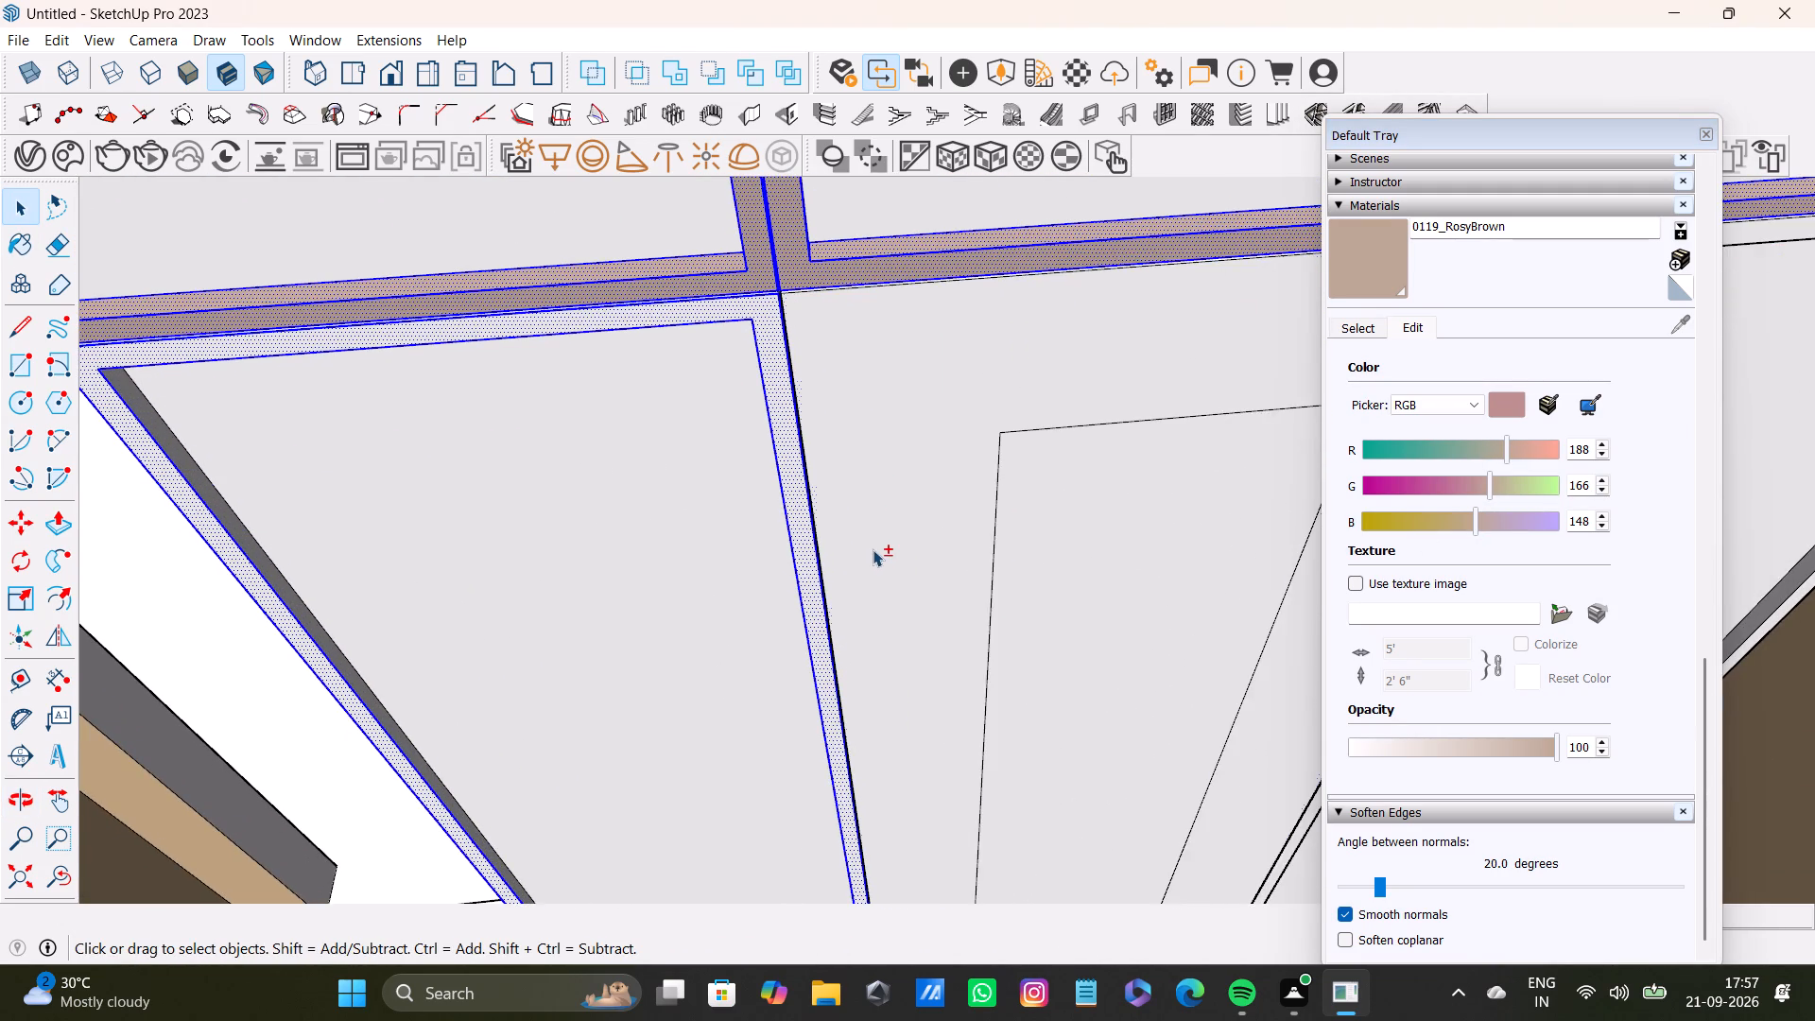
scroll(873, 549, "down", 4, "shift")
middle_click_drag(959, 561, 696, 516, "shift")
scroll(1030, 535, "up", 6, "shift")
double_click(1036, 545, "shift")
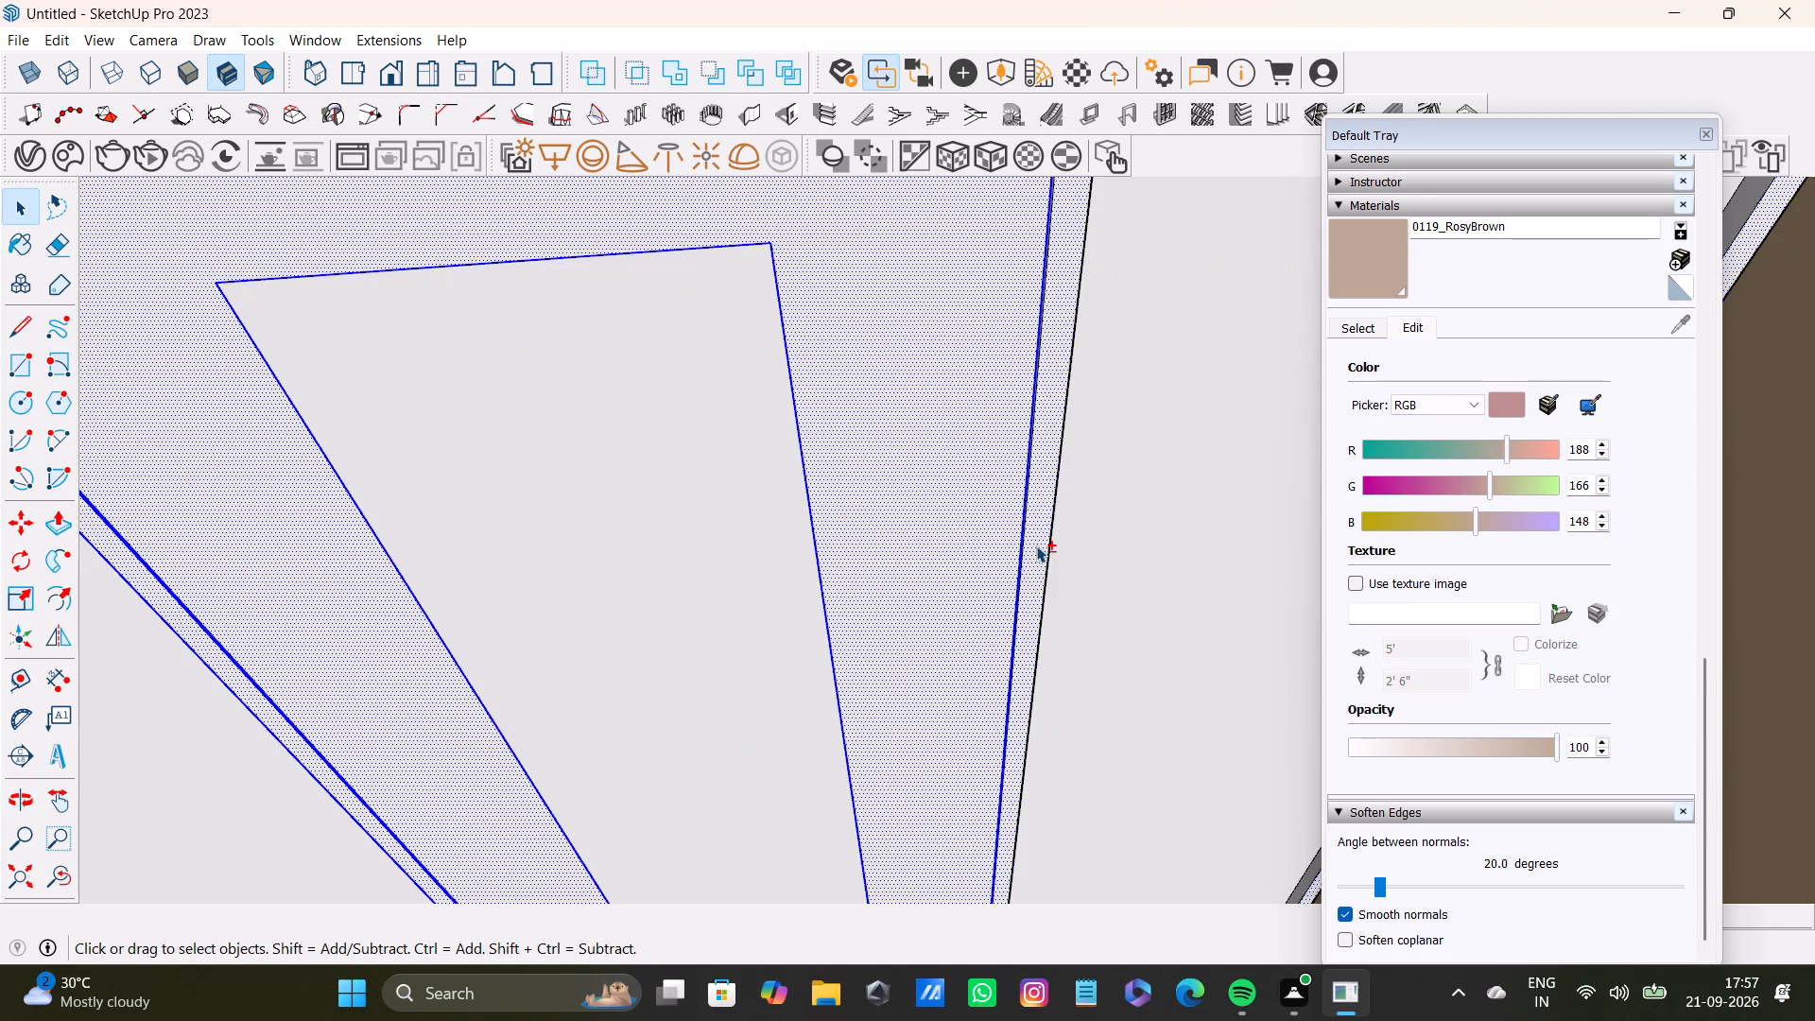
scroll(1036, 545, "down", 3, "shift")
double_click(1120, 574, "shift")
scroll(1120, 574, "down", 4, "shift")
scroll(560, 875, "up", 2, "shift")
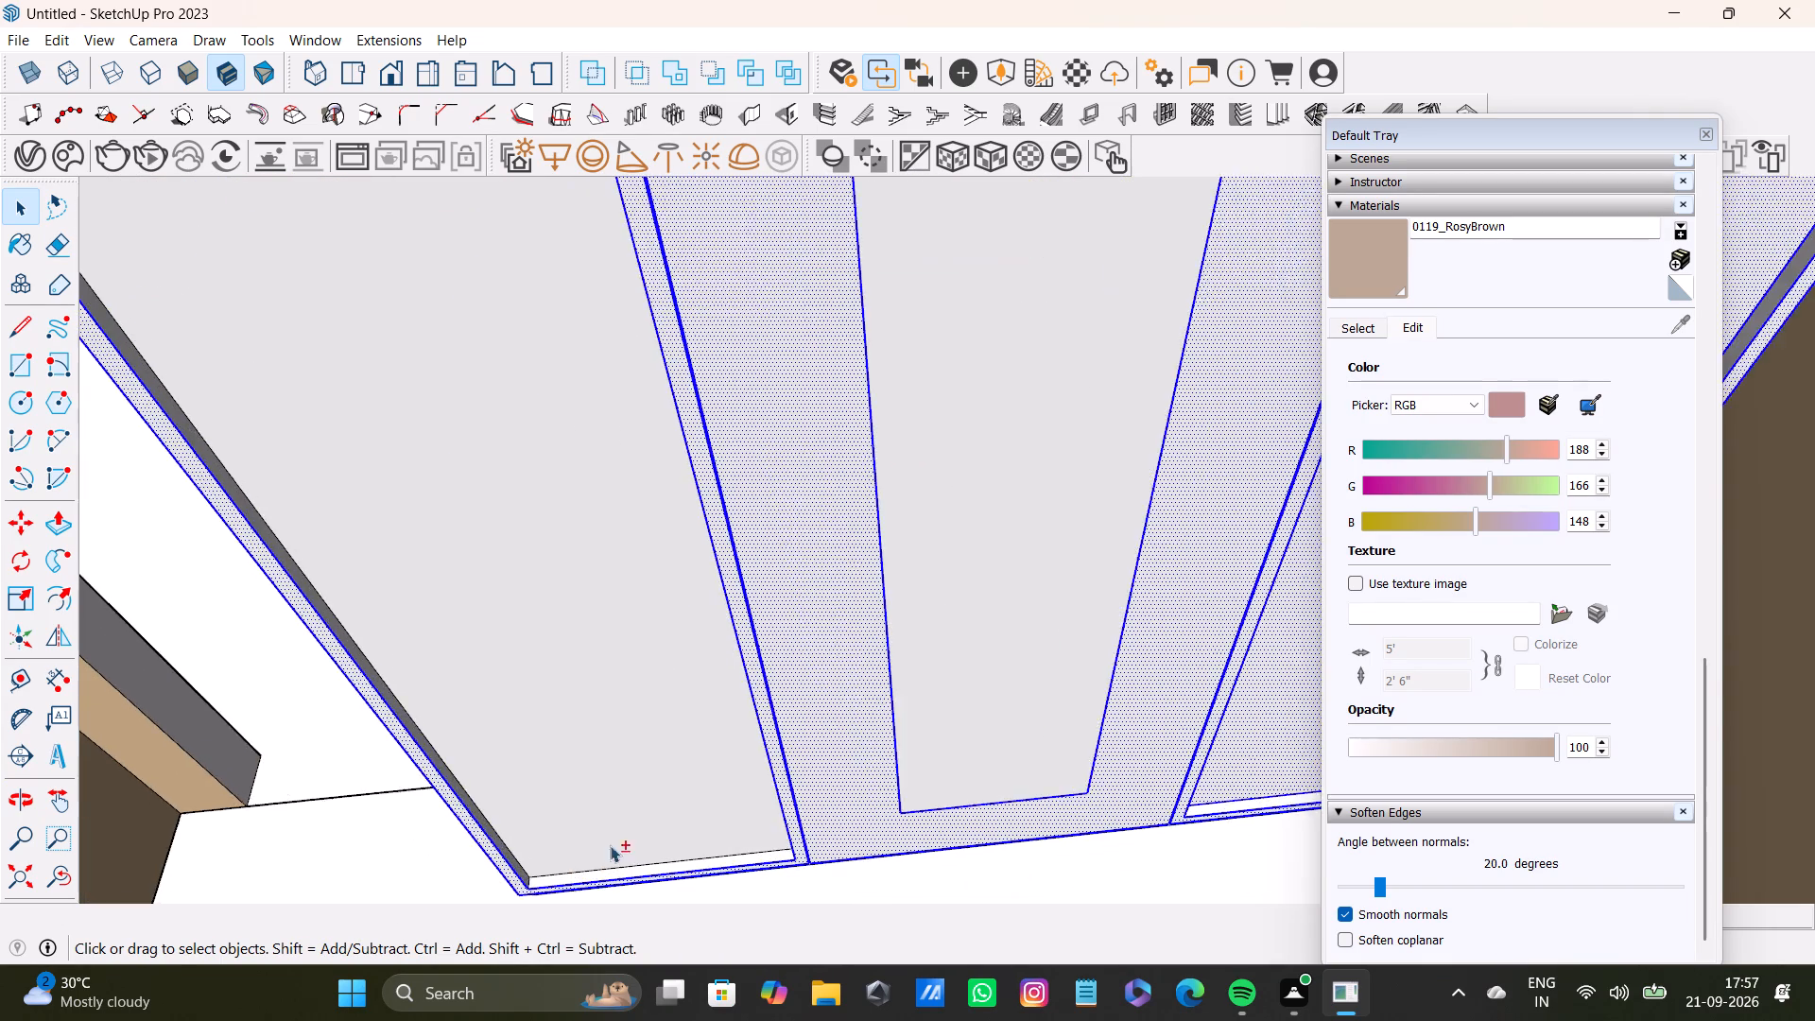
scroll(610, 845, "up", 7, "shift")
double_click(668, 742, "shift")
Add the bottom and side inner faces of the left lower door's recess, with their edges, to the selection.
scroll(728, 852, "up", 3, "shift")
middle_click_drag(757, 841, 759, 613, "shift")
scroll(751, 634, "up", 5, "shift")
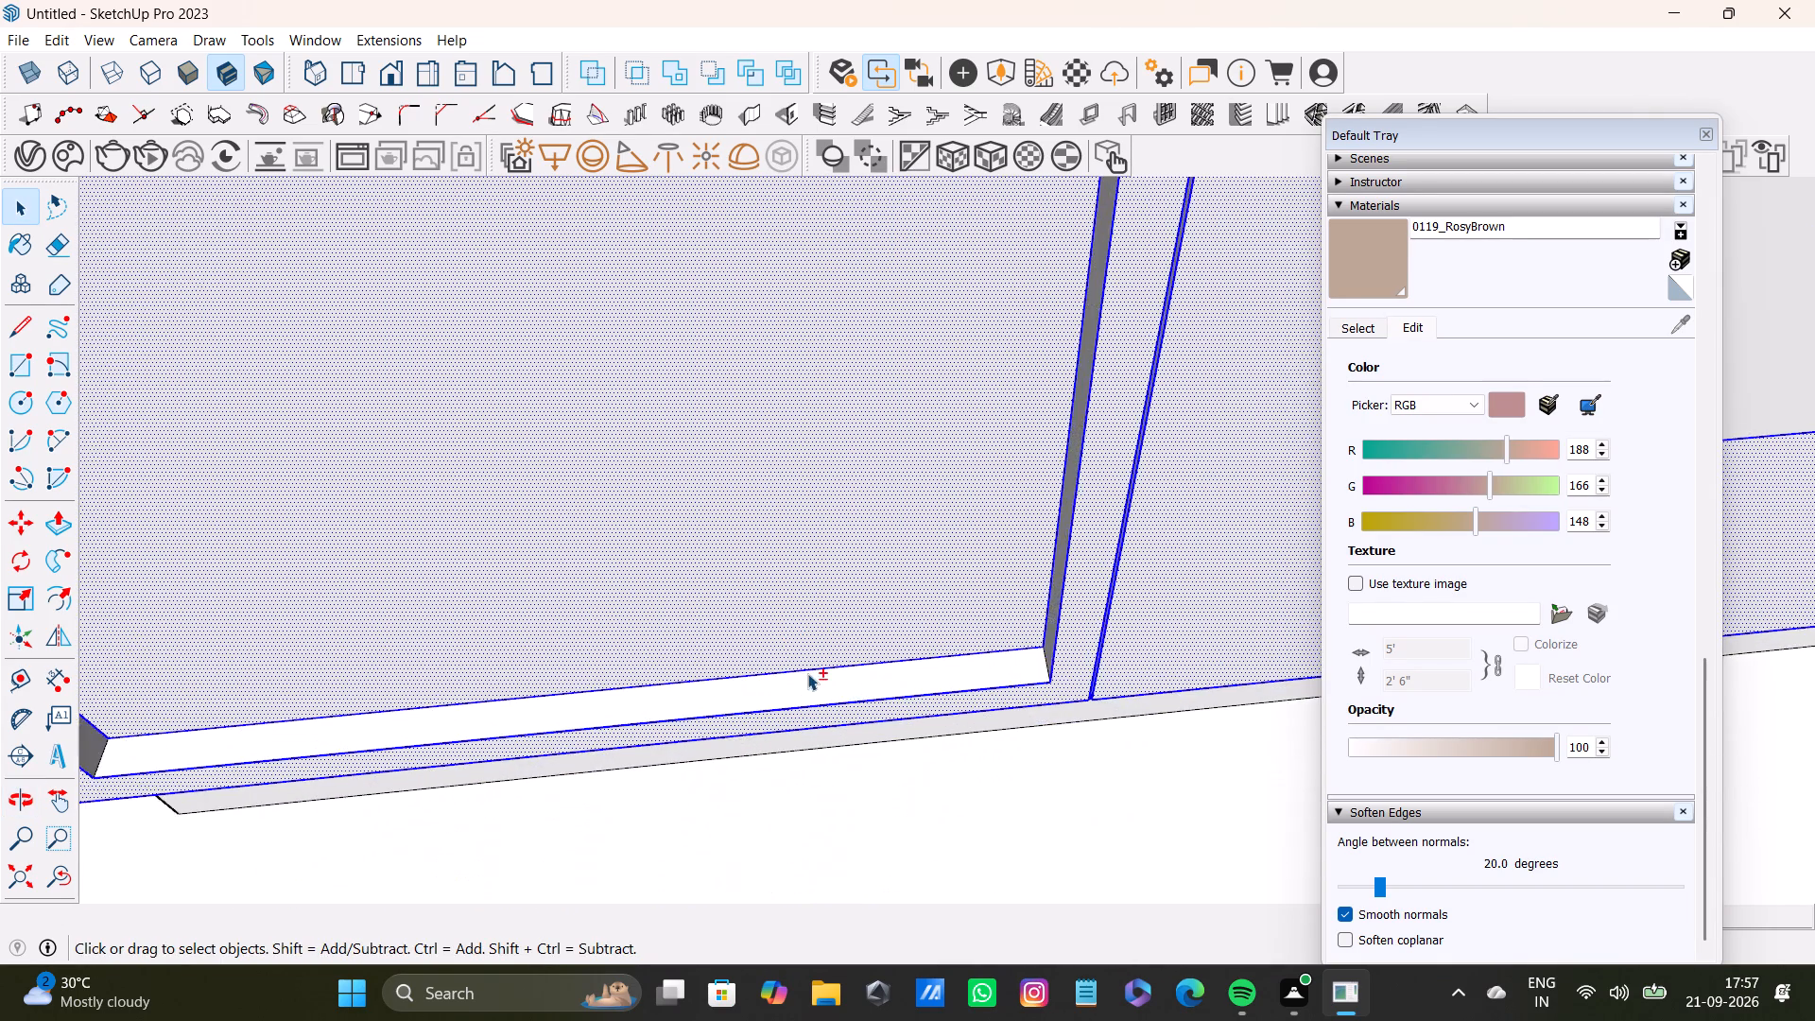
scroll(807, 673, "up", 2, "shift")
double_click(843, 686, "shift")
scroll(843, 686, "down", 2, "shift")
scroll(1026, 623, "up", 4, "shift")
middle_click_drag(1083, 612, 1195, 611, "shift")
left_click(1199, 595, "shift")
scroll(1193, 594, "down", 8, "shift")
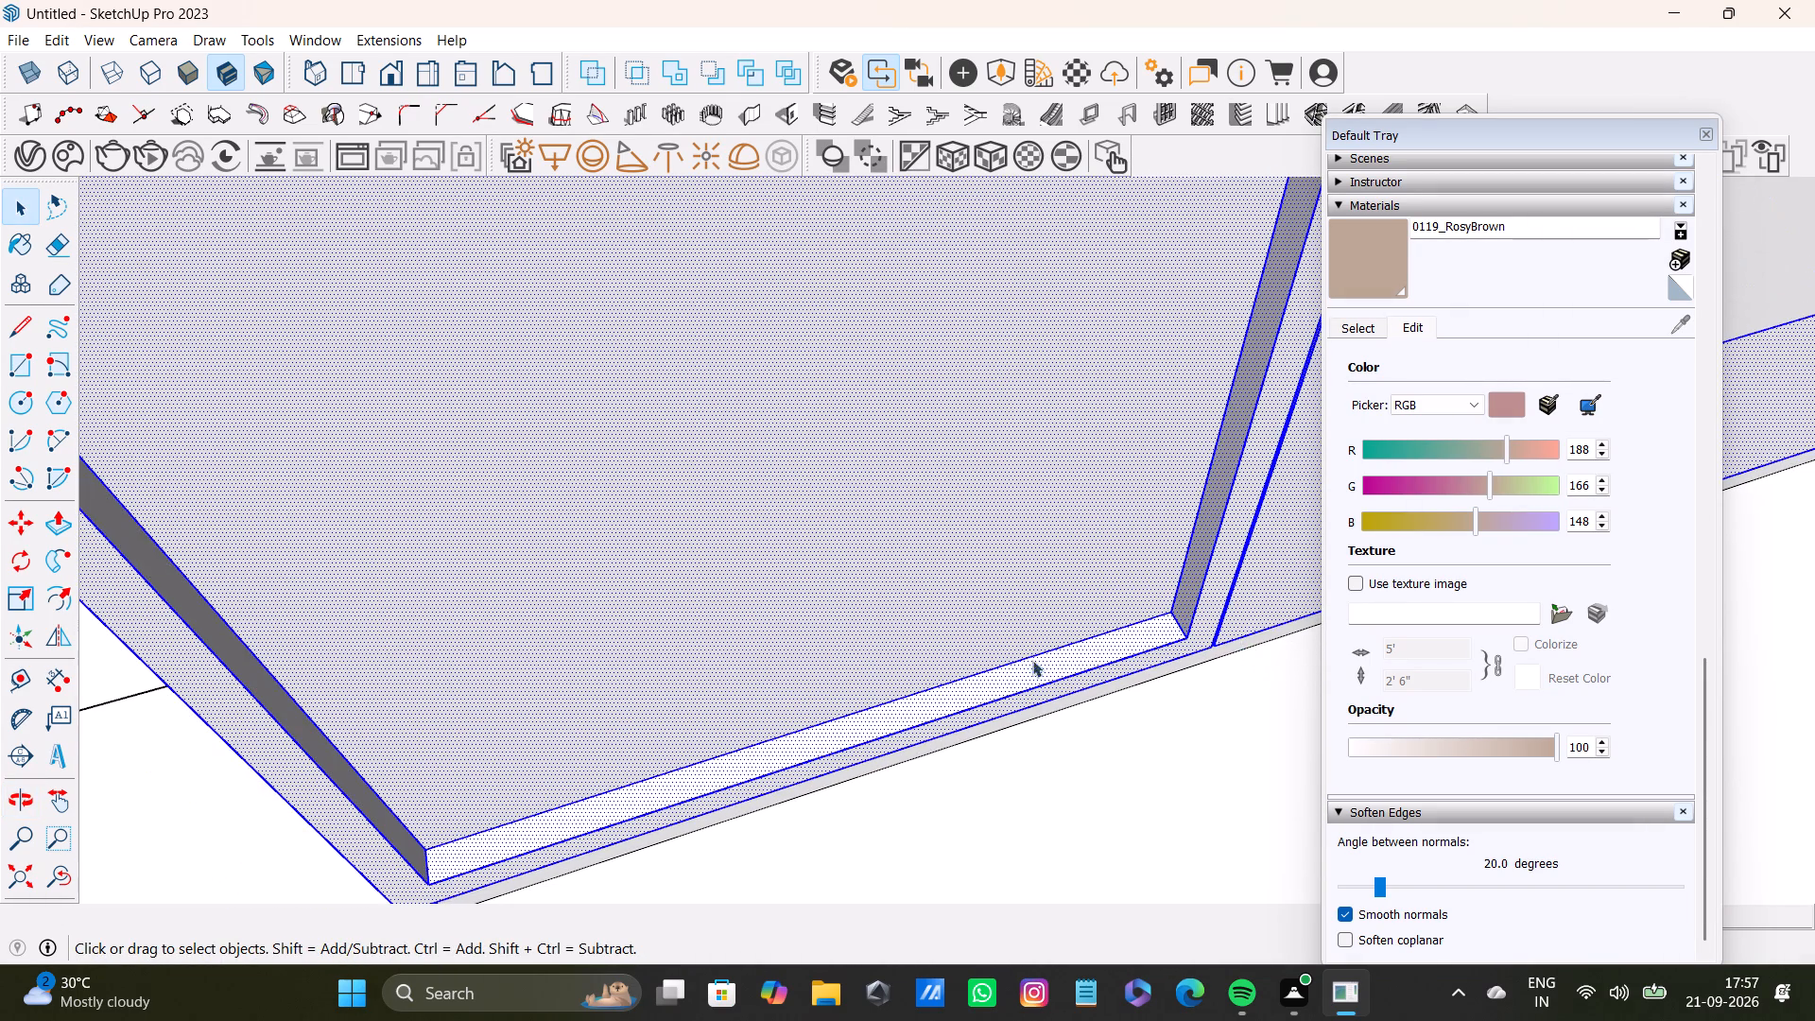
middle_click_drag(854, 646, 567, 712)
scroll(276, 609, "up", 2, "shift")
left_click(374, 528, "shift")
Add the bottom and side inner faces of the right lower door's recess to the selection.
scroll(369, 548, "down", 12, "shift")
middle_click_drag(883, 607, 480, 458, "shift")
scroll(949, 550, "up", 4, "shift")
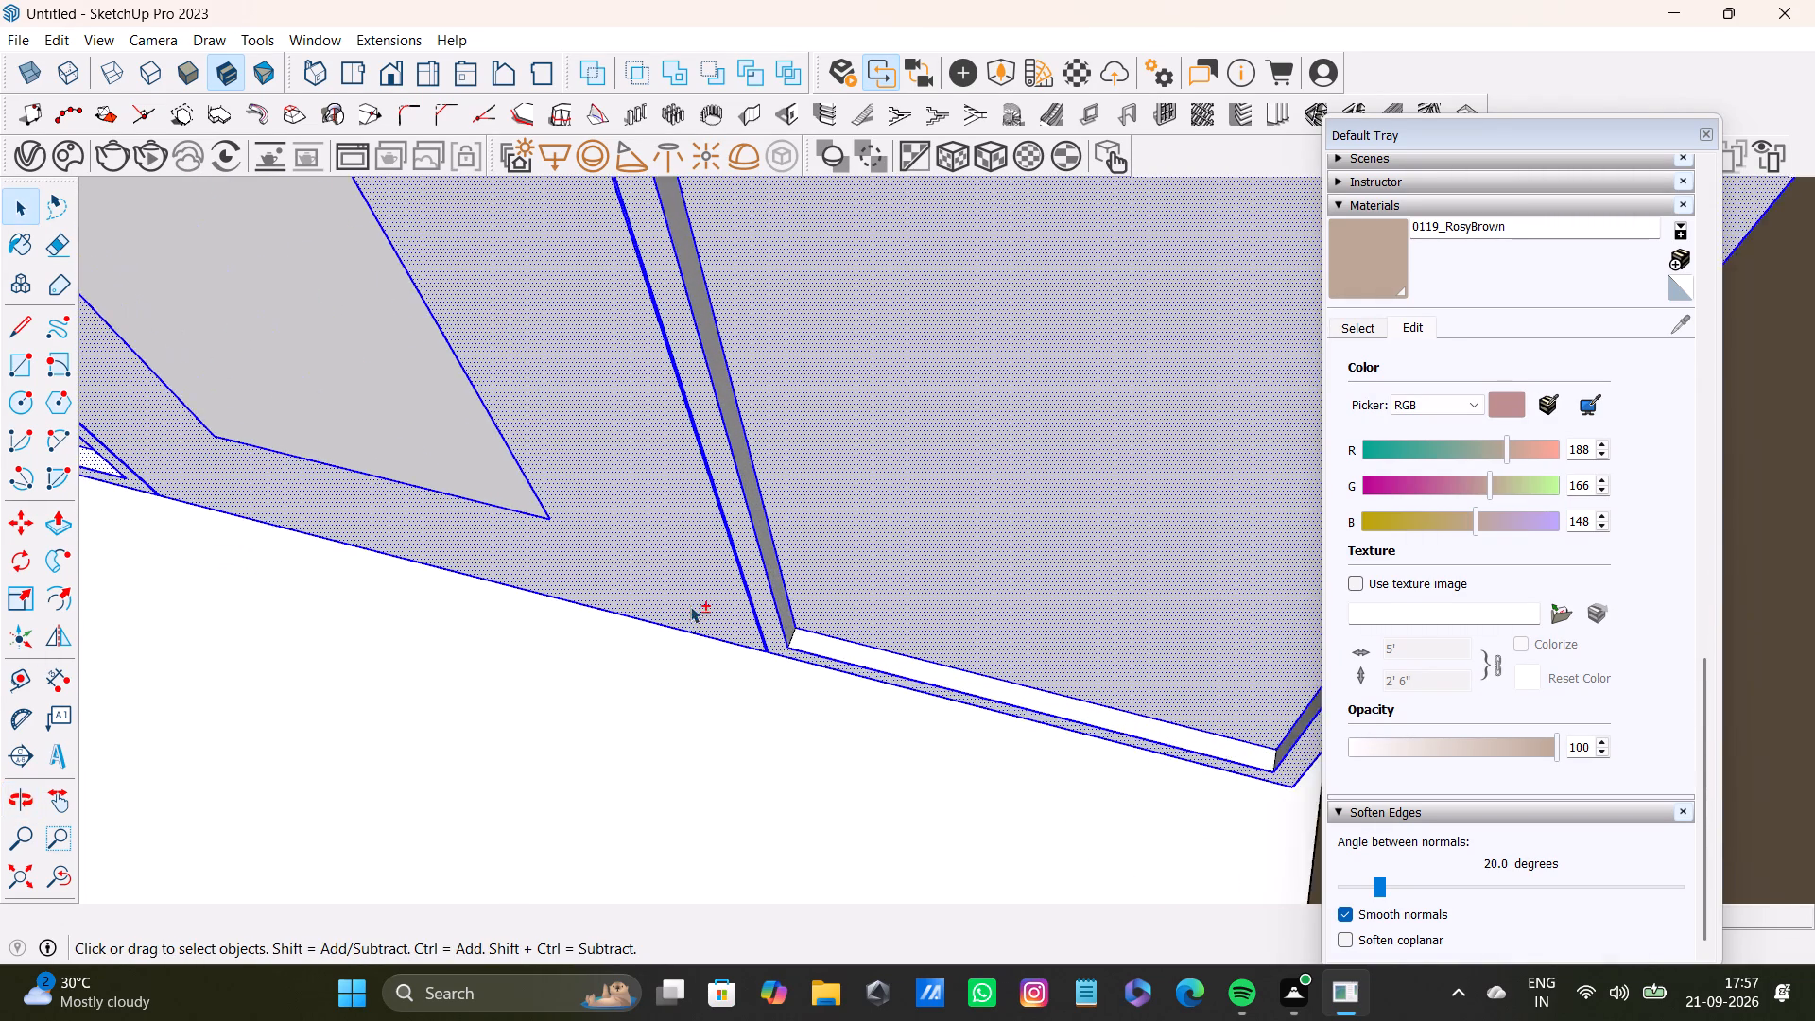
scroll(690, 606, "up", 8, "shift")
left_click(744, 597, "shift")
left_click(794, 659, "shift")
scroll(805, 659, "down", 4, "shift")
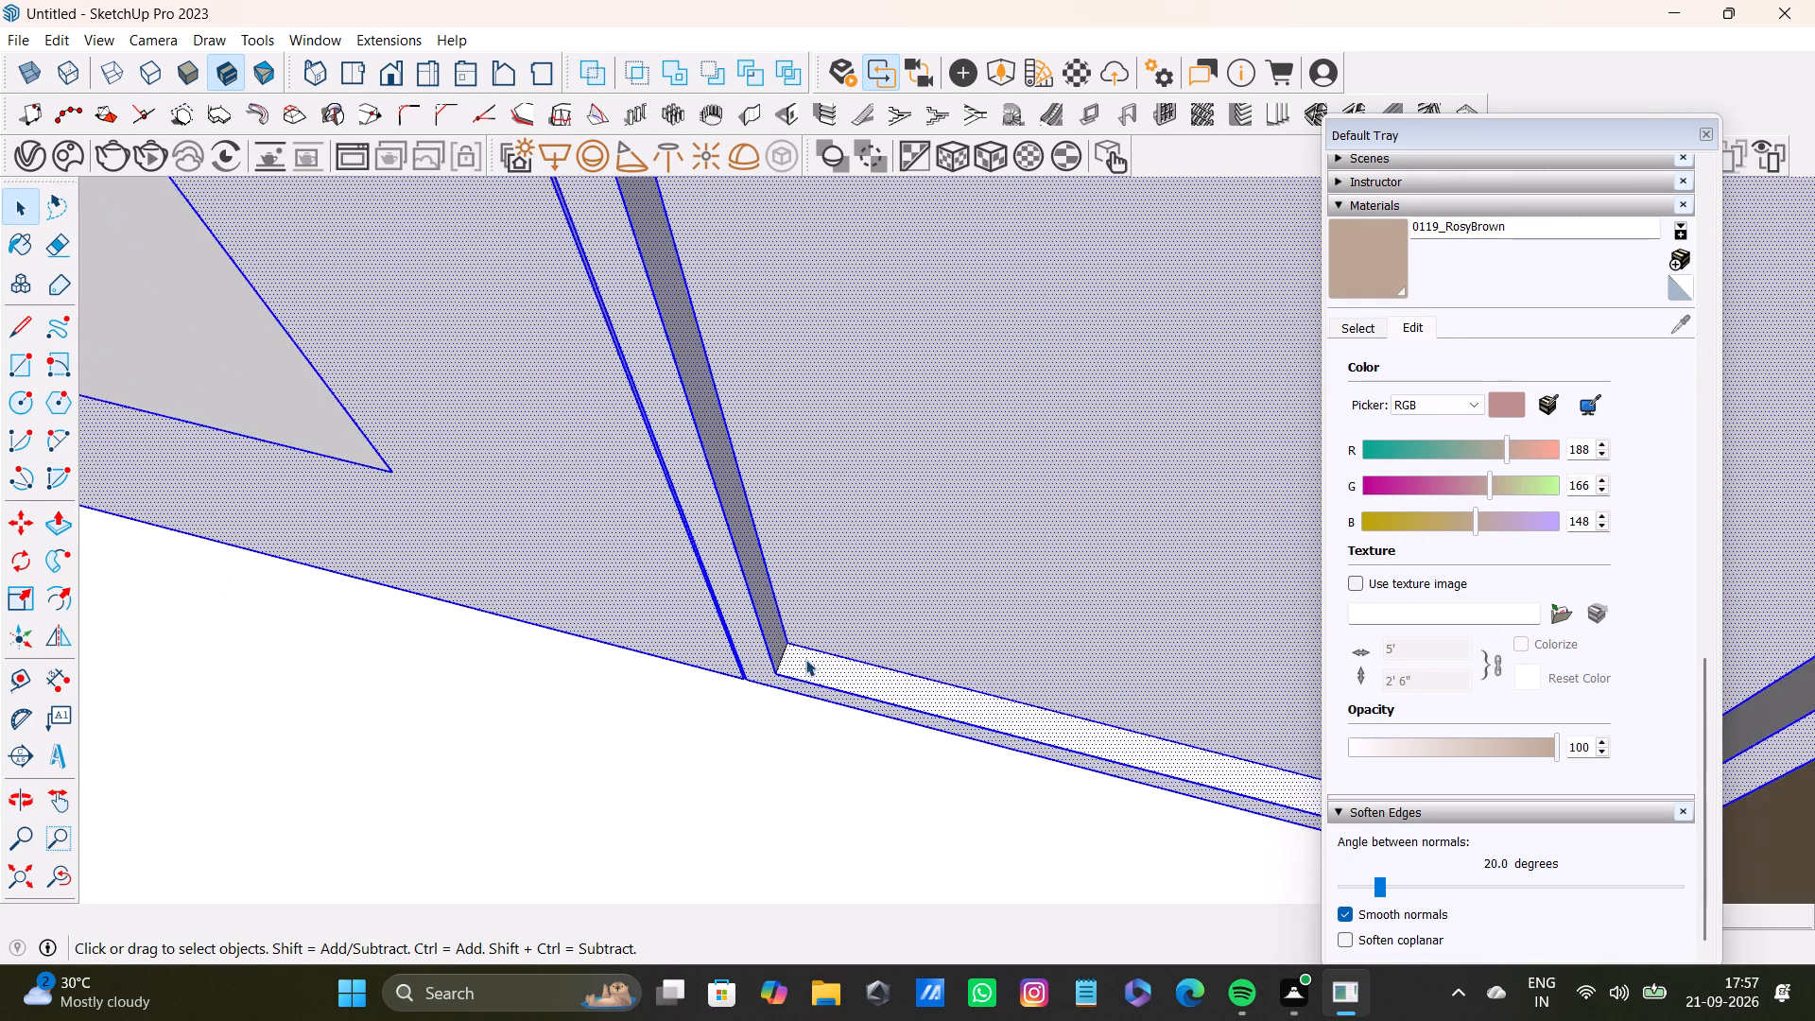
middle_click_drag(805, 659, 1187, 652)
middle_click_drag(1077, 503, 619, 632, "shift")
middle_click_drag(724, 655, 855, 638)
scroll(1024, 484, "up", 2, "shift")
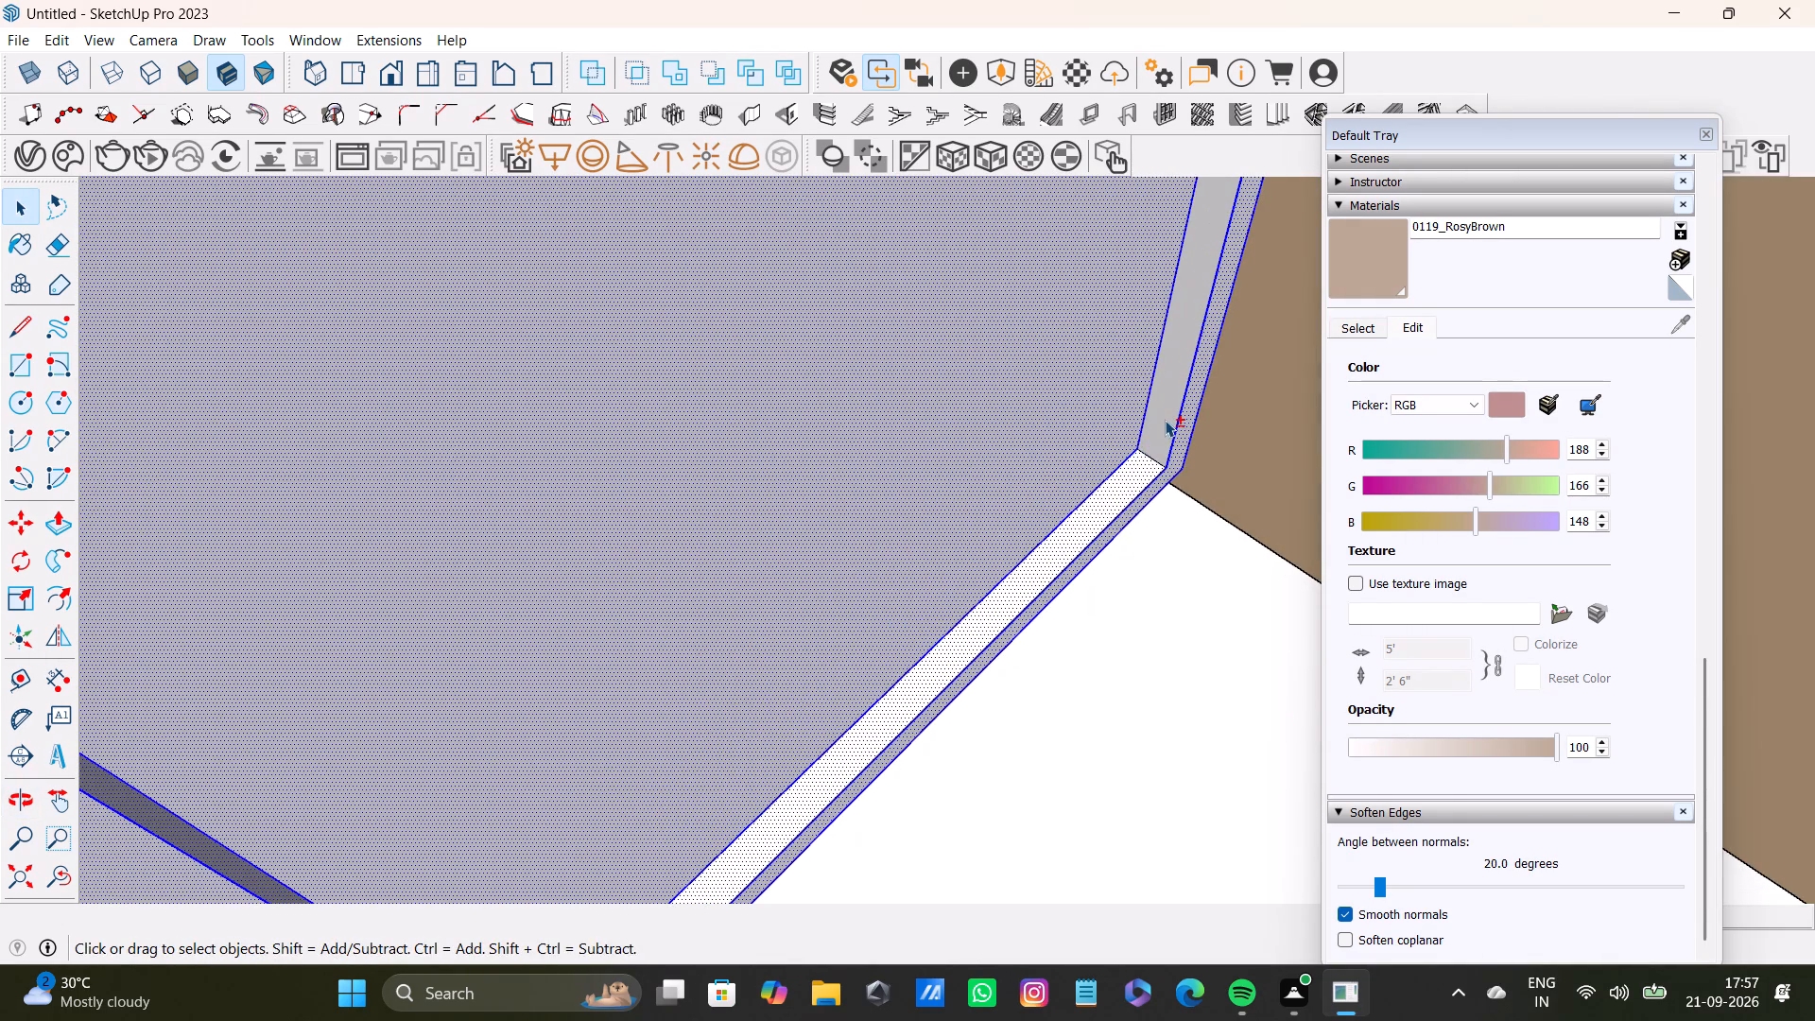
left_click(1165, 420, "shift")
Paint the selected lower cabinet doors, frames and recess faces with the adjusted 0119_RosyBrown.
scroll(1082, 463, "down", 7, "shift")
middle_click_drag(1015, 517, 1143, 767, "shift")
scroll(1128, 786, "down", 4)
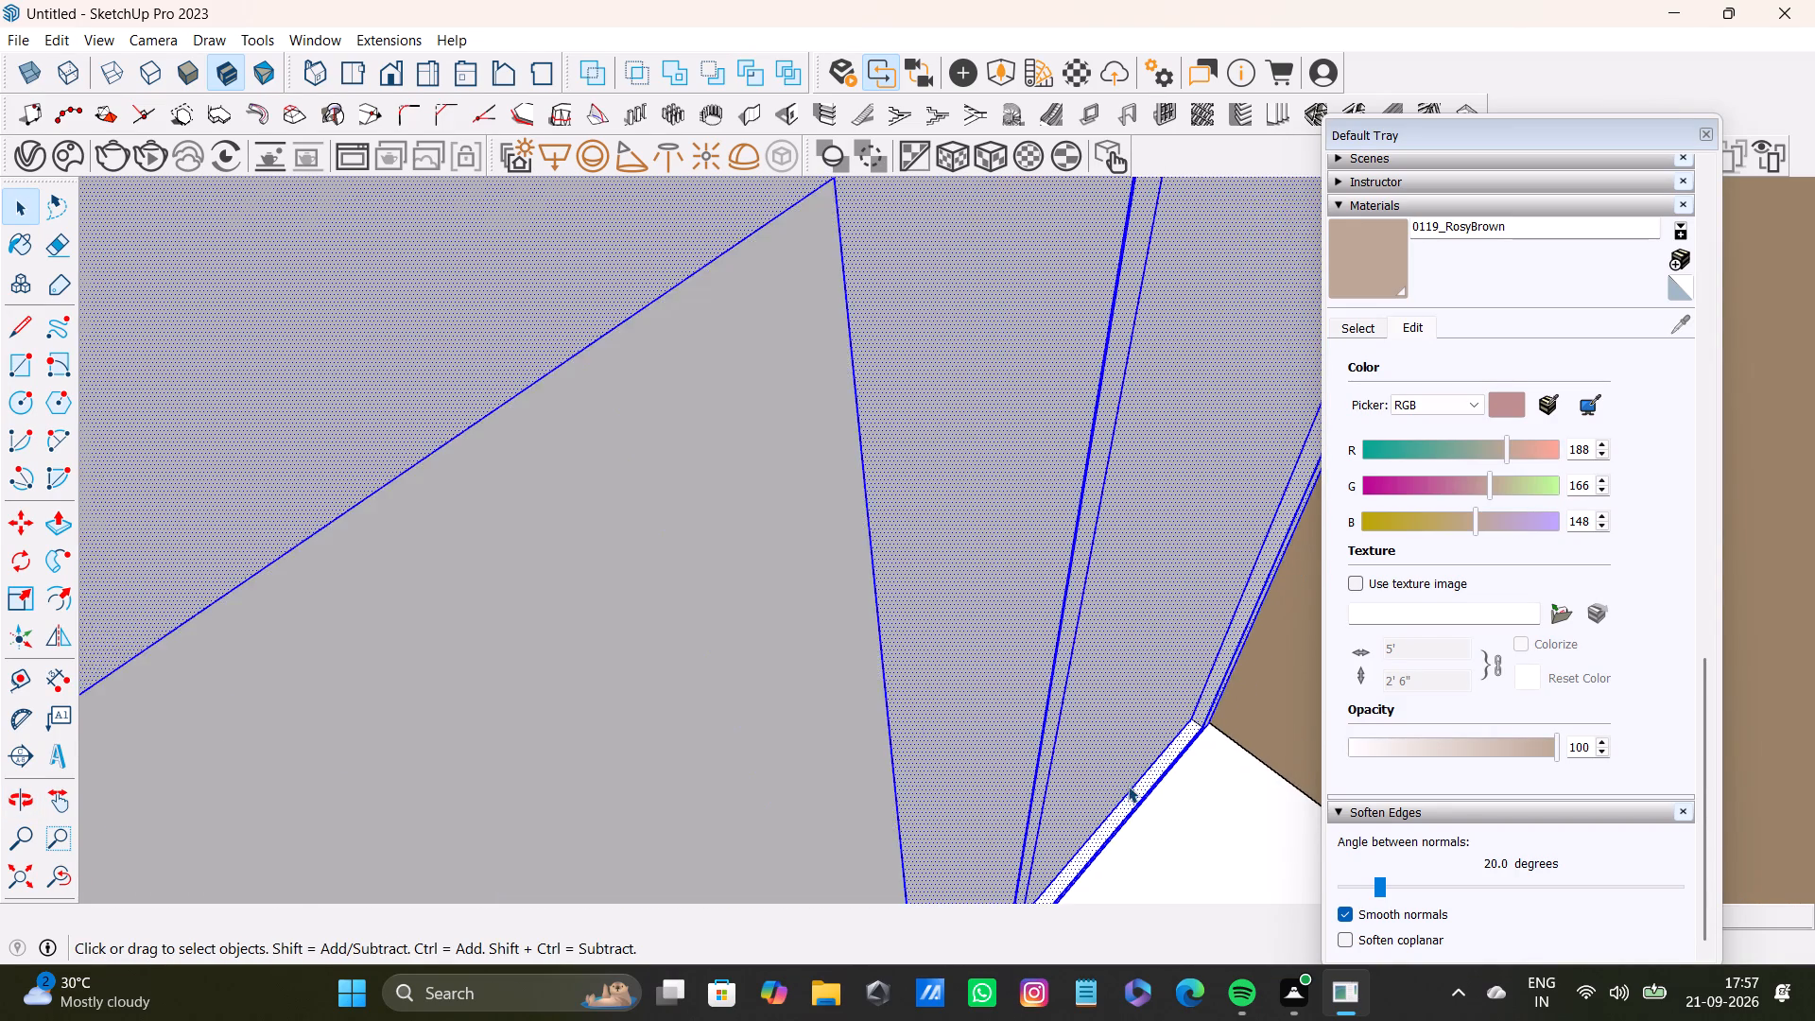
scroll(1128, 786, "down", 5)
middle_click_drag(908, 750, 515, 523)
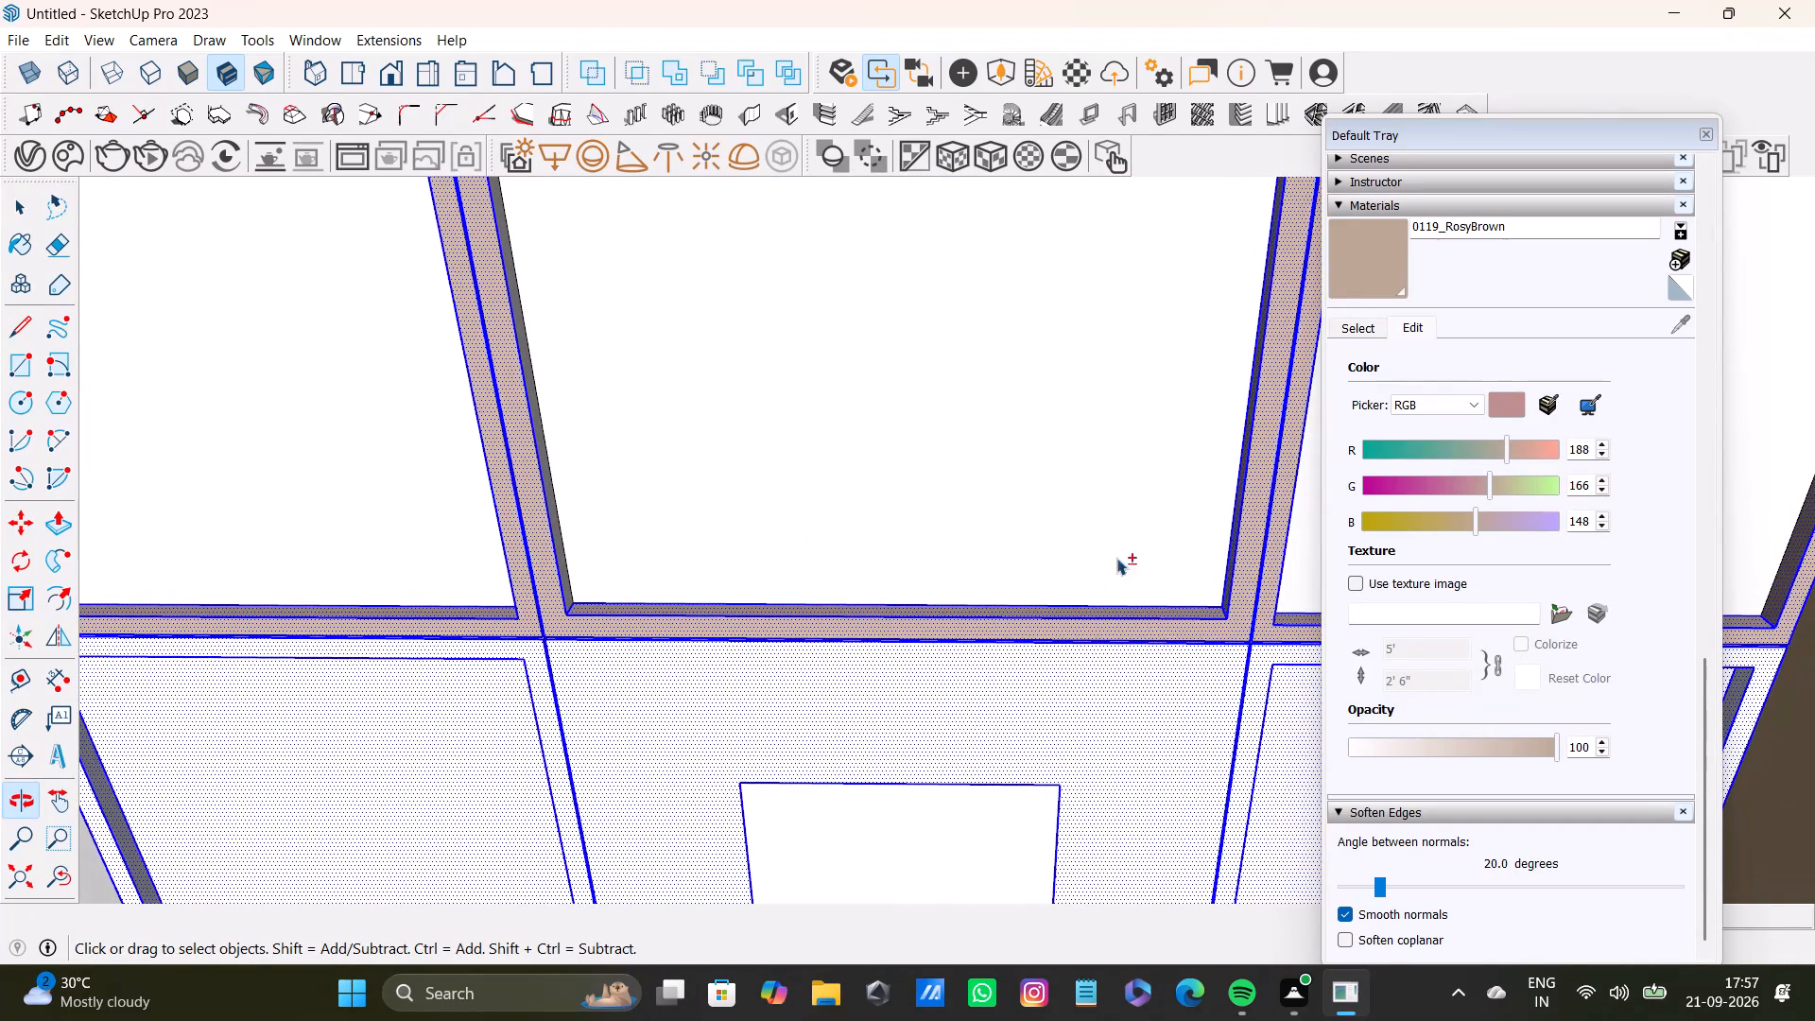
left_click(1378, 263, "shift")
left_click(1203, 714, "shift")
Select the upper and lower exposed side faces at the end of the cabinets and paint them with the adjusted 0119_RosyBrown.
scroll(1201, 714, "down", 4, "shift")
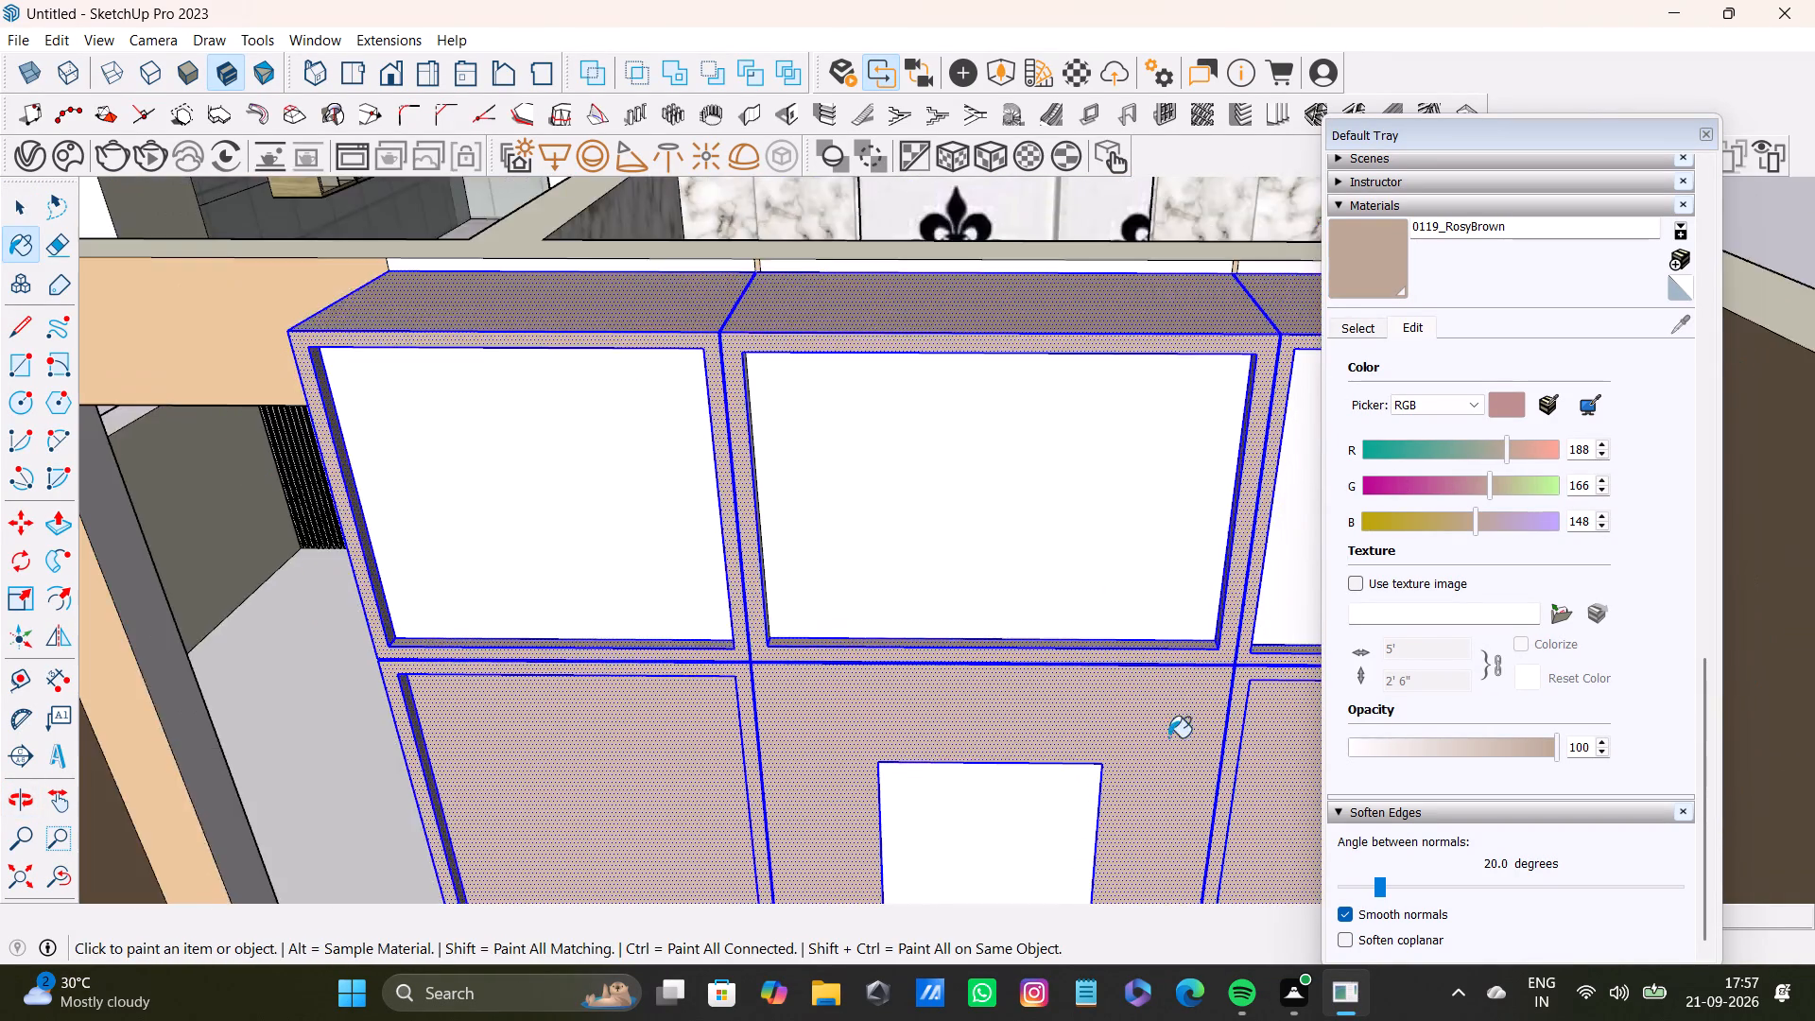
middle_click_drag(1168, 737, 1139, 560, "shift")
scroll(1000, 589, "down", 4)
middle_click_drag(962, 608, 1162, 734)
scroll(628, 480, "up", 4)
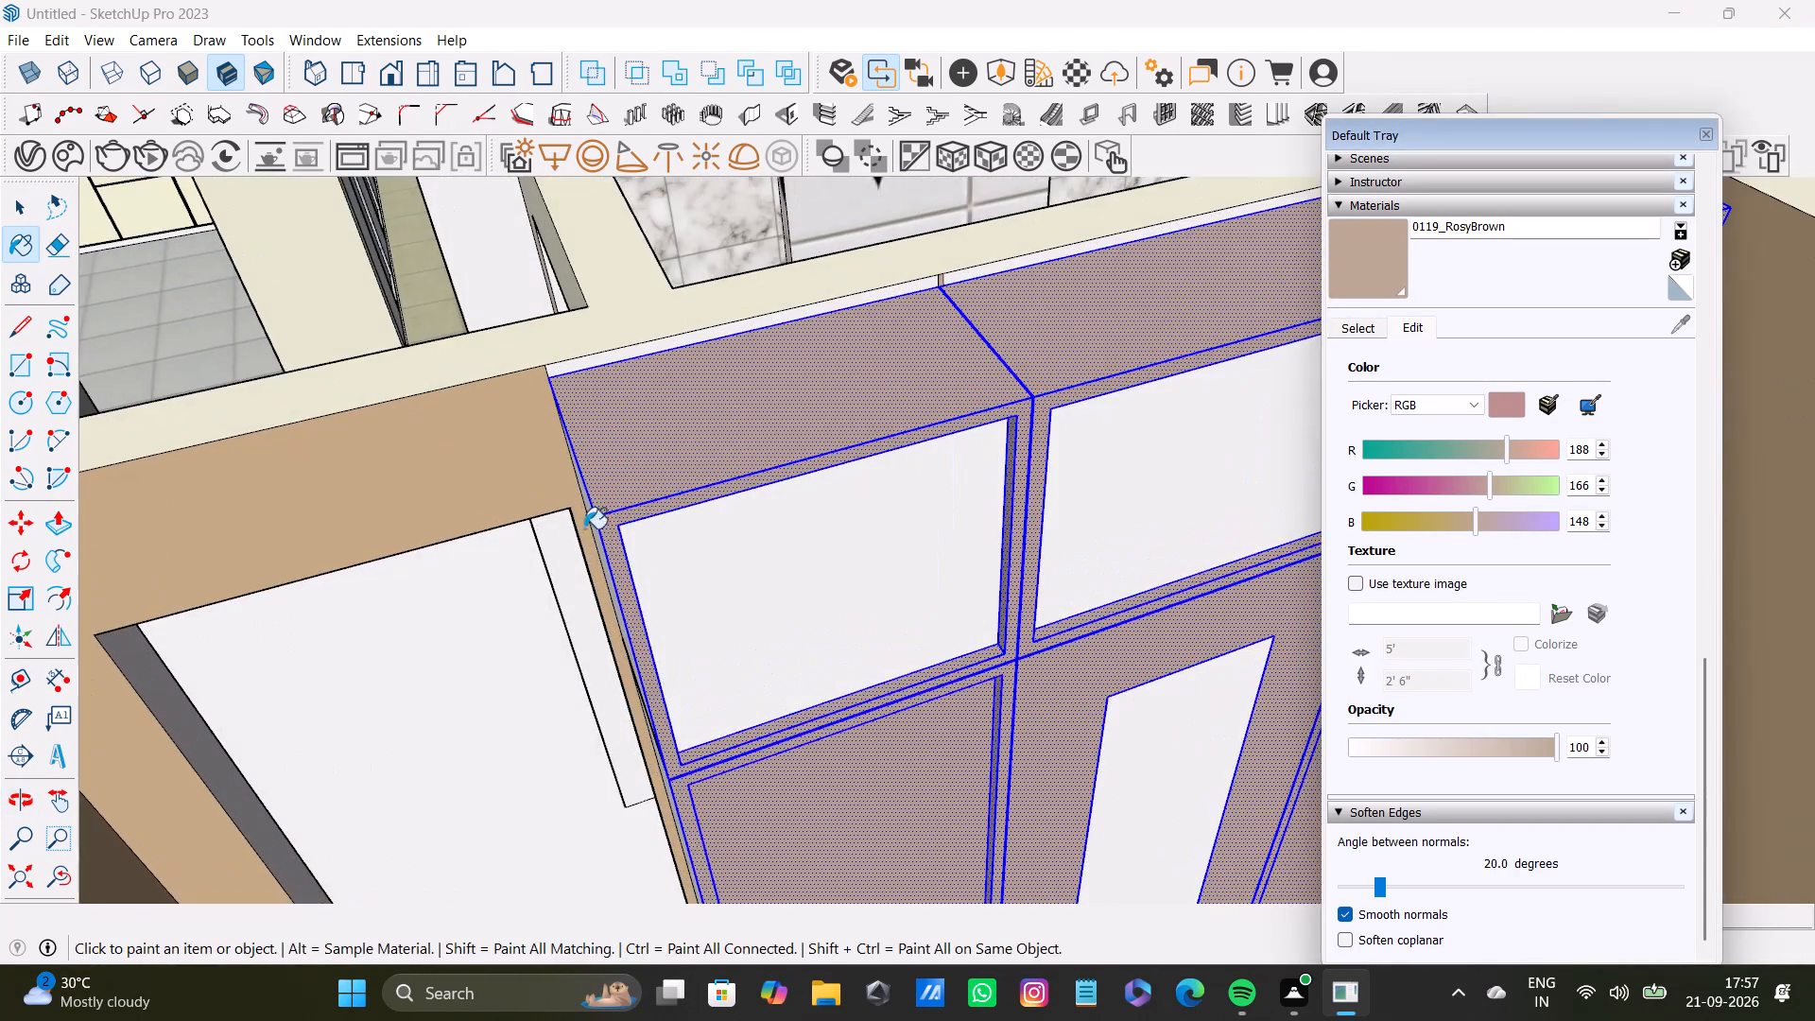
middle_click_drag(565, 548, 916, 505)
middle_click_drag(1046, 584, 186, 638, "shift")
scroll(823, 507, "up", 3, "shift")
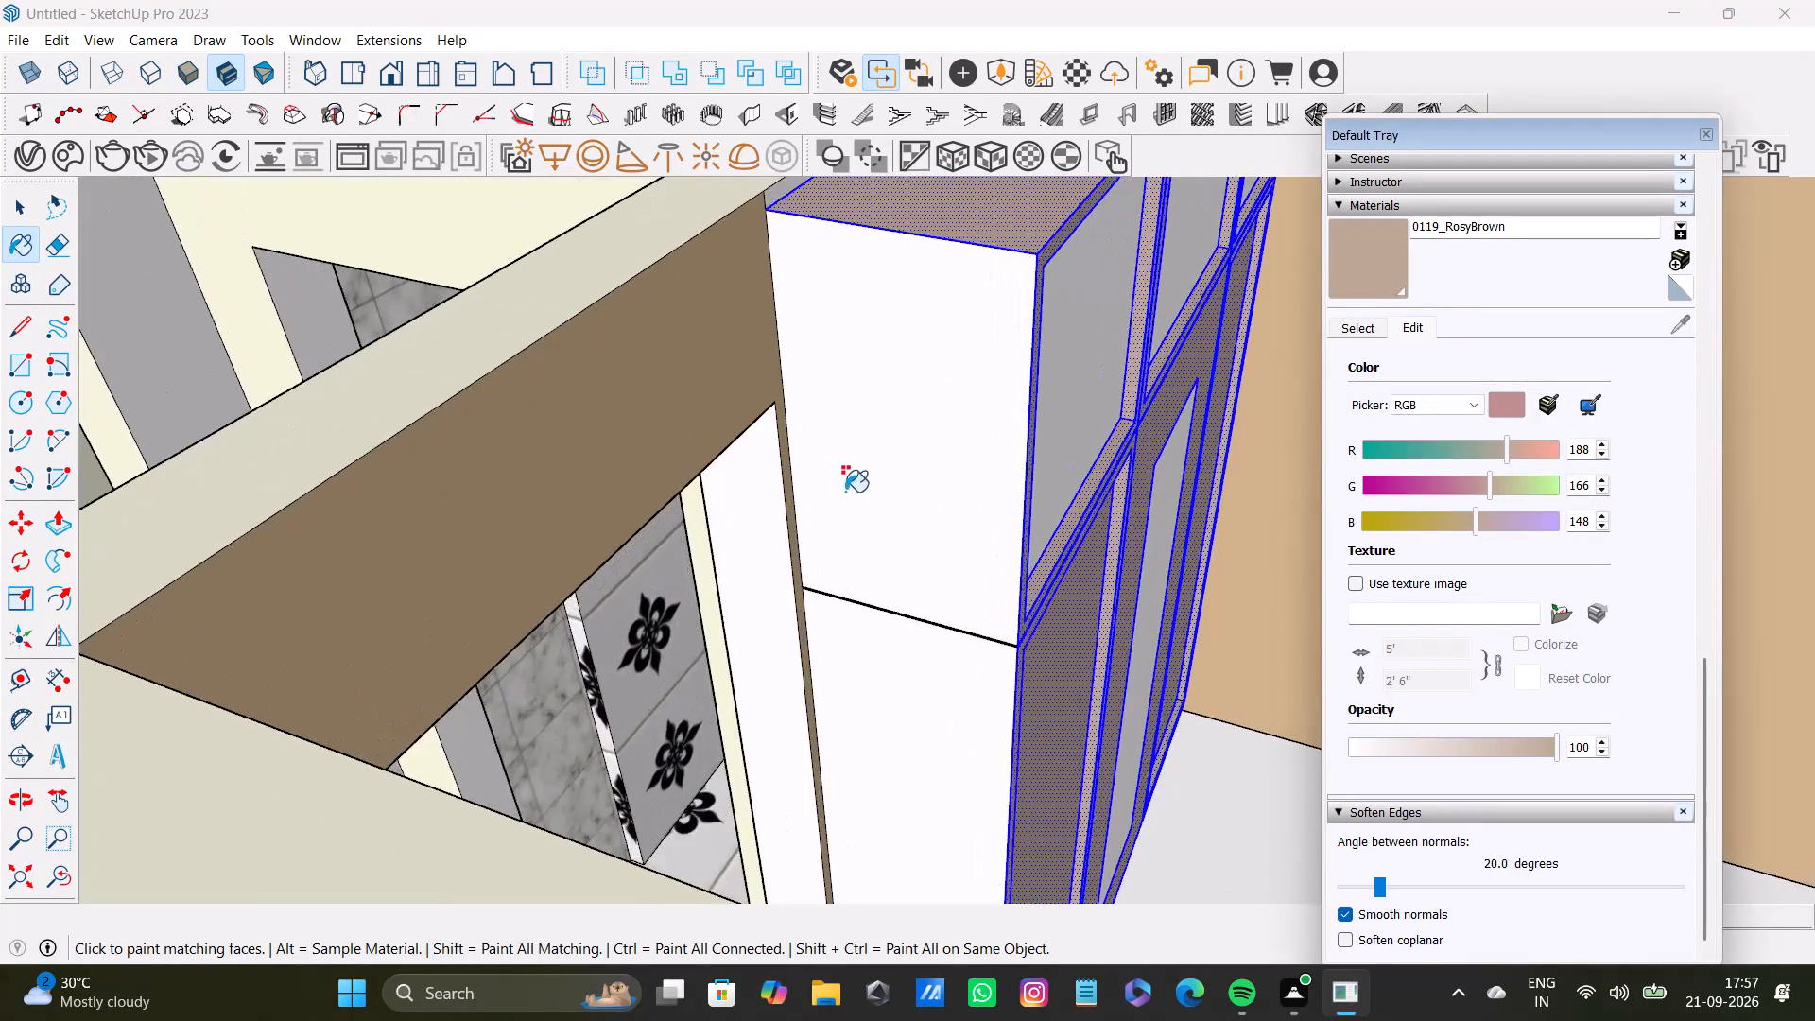
scroll(845, 492, "up", 3, "shift")
key("v")
key("space")
left_click(1022, 459)
scroll(1006, 538, "down", 3)
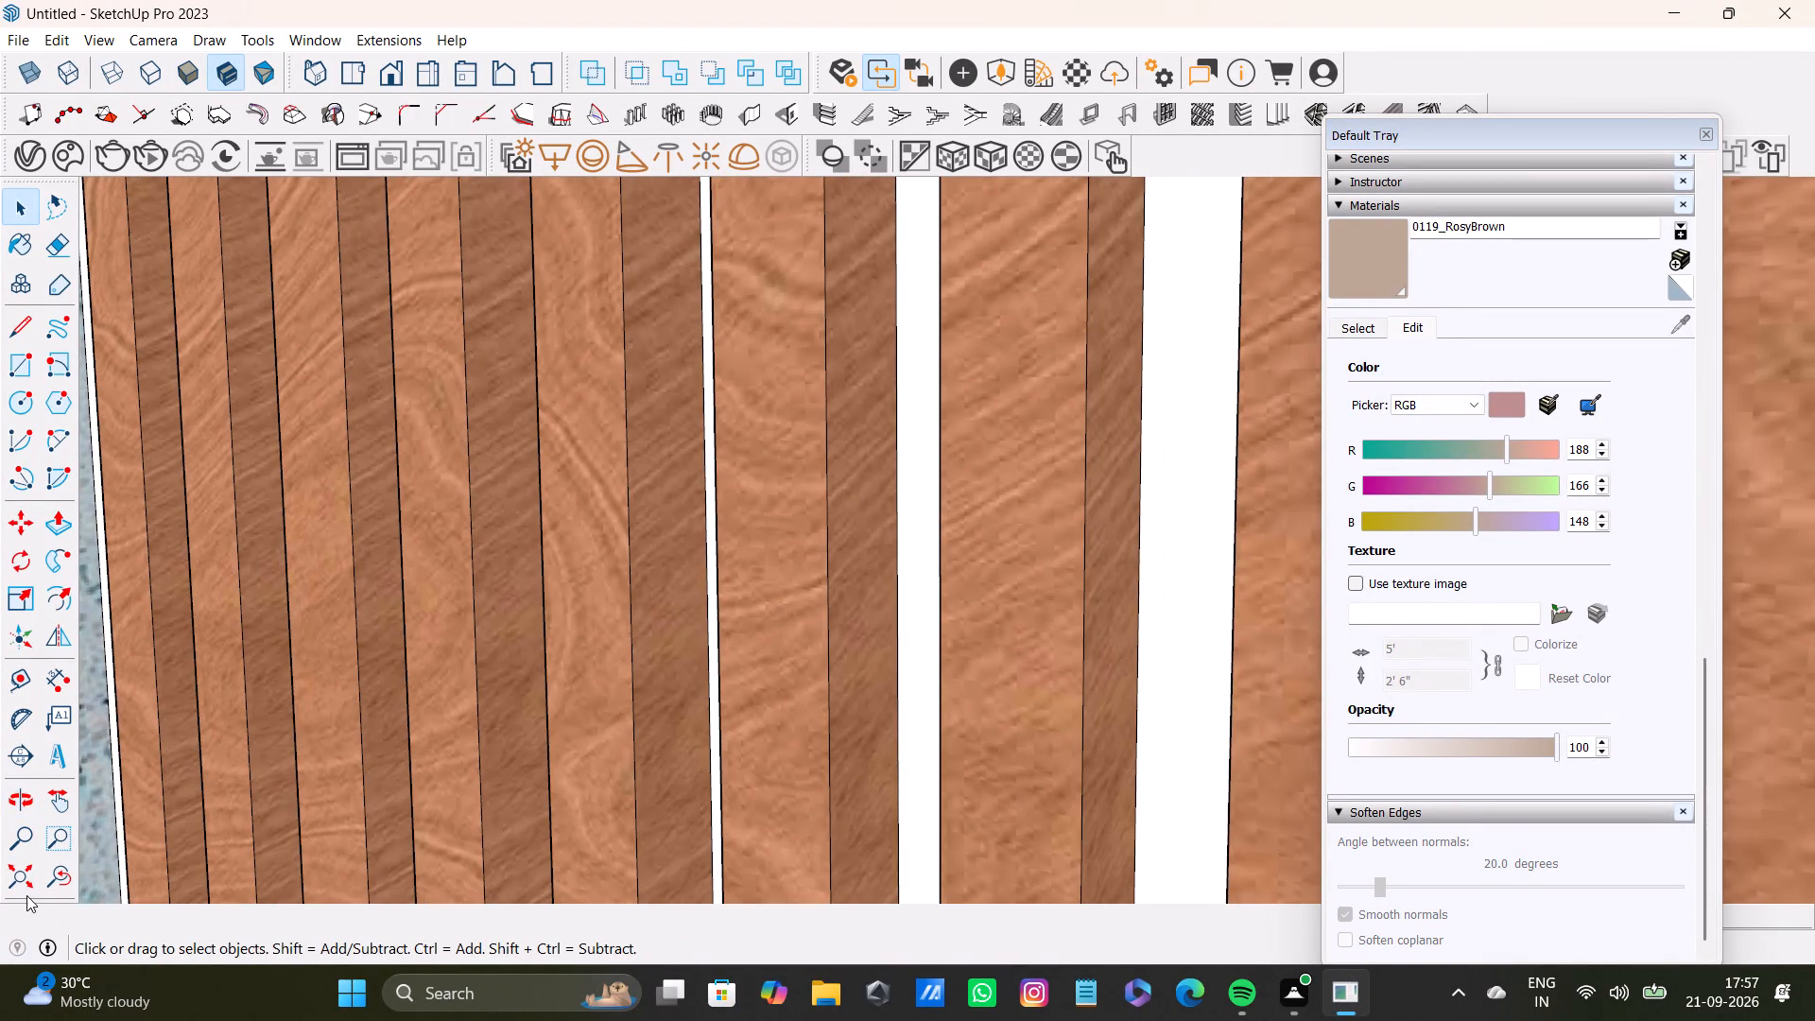
left_click(21, 883)
middle_click_drag(1087, 358, 1552, 827)
scroll(1155, 493, "up", 4)
middle_click_drag(1220, 463, 1188, 475)
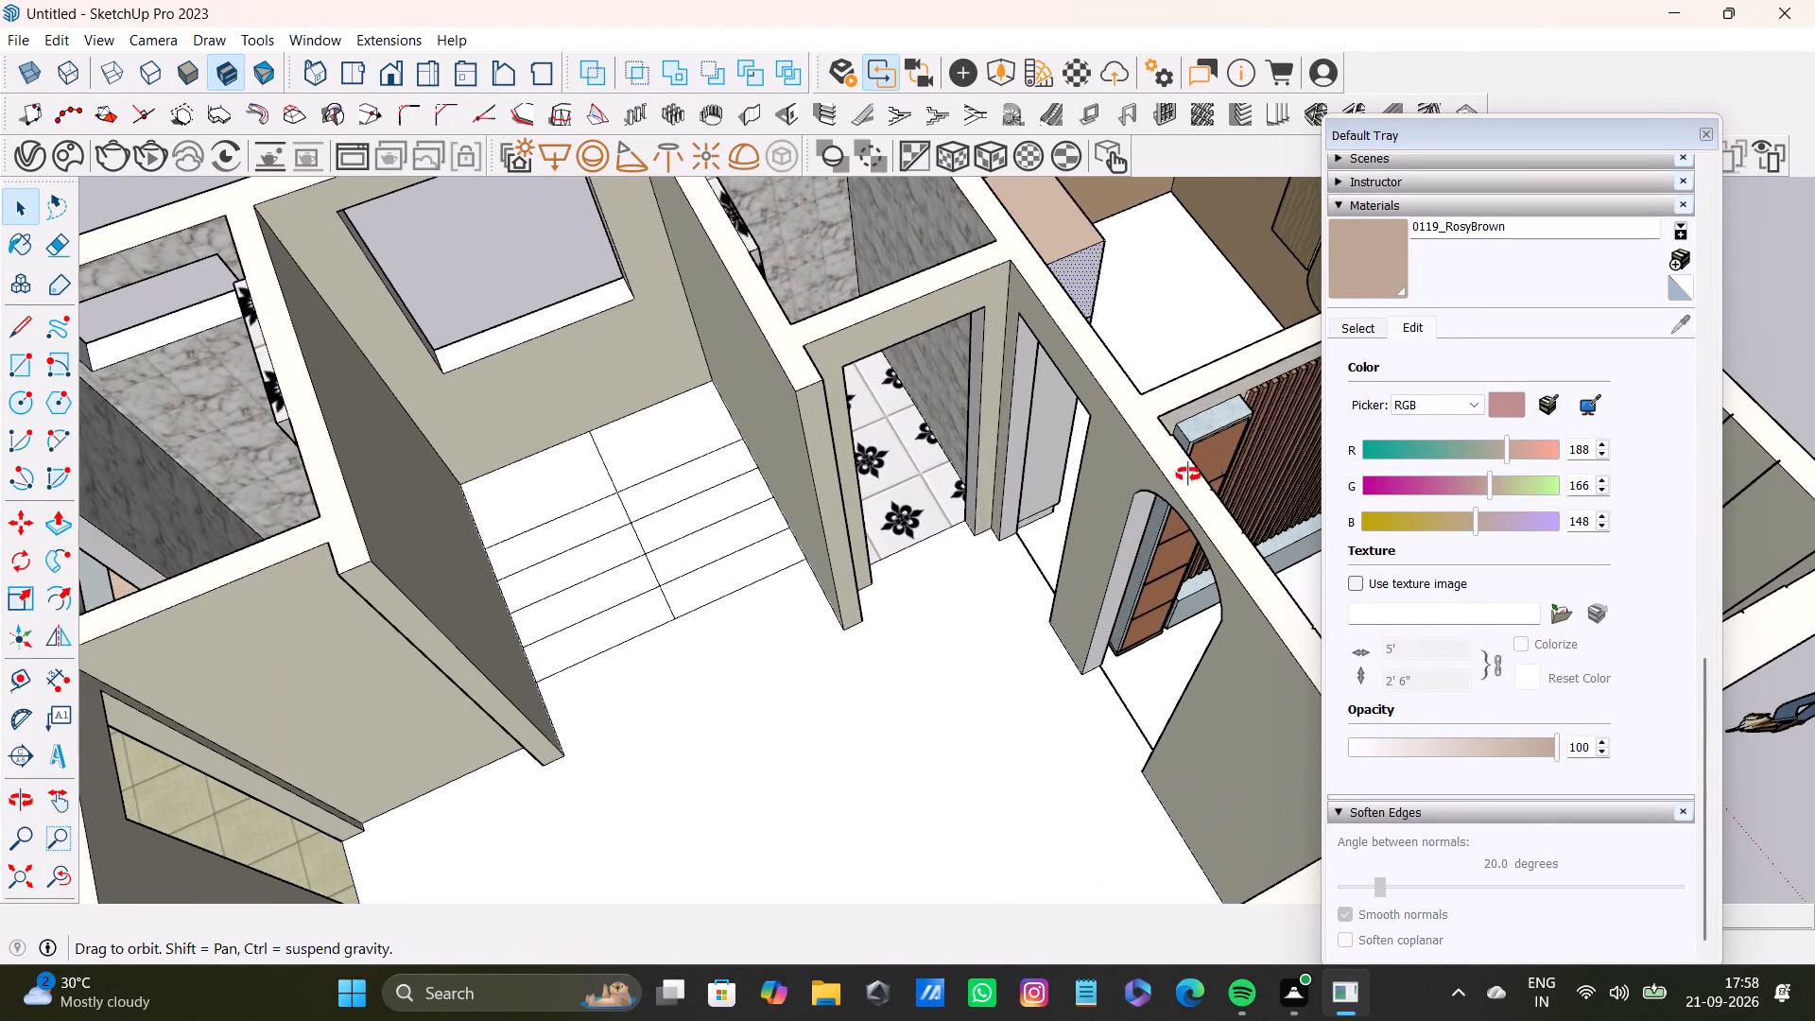
middle_click_drag(1188, 475, 735, 580)
scroll(782, 507, "up", 3)
middle_click_drag(821, 470, 694, 486)
scroll(830, 377, "up", 3)
left_click(753, 389, "shift")
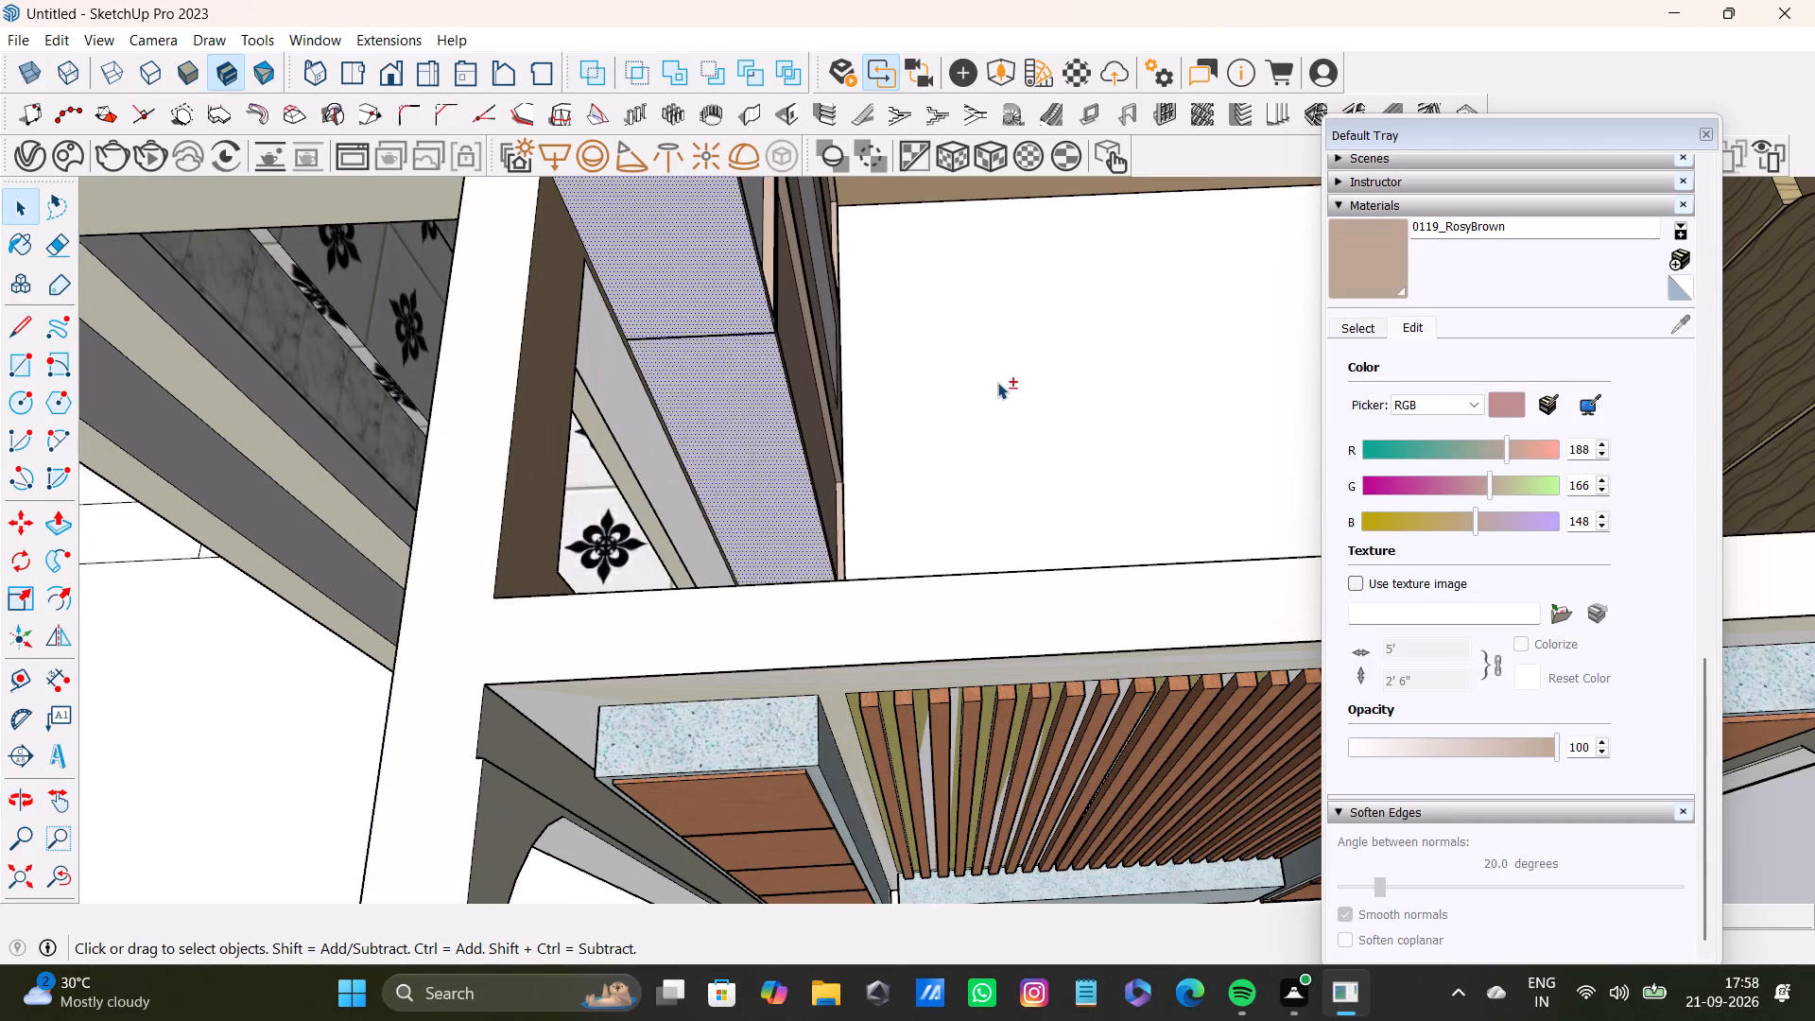
middle_click_drag(998, 382, 924, 586, "shift")
left_click(1374, 236, "shift")
left_click(543, 679, "shift")
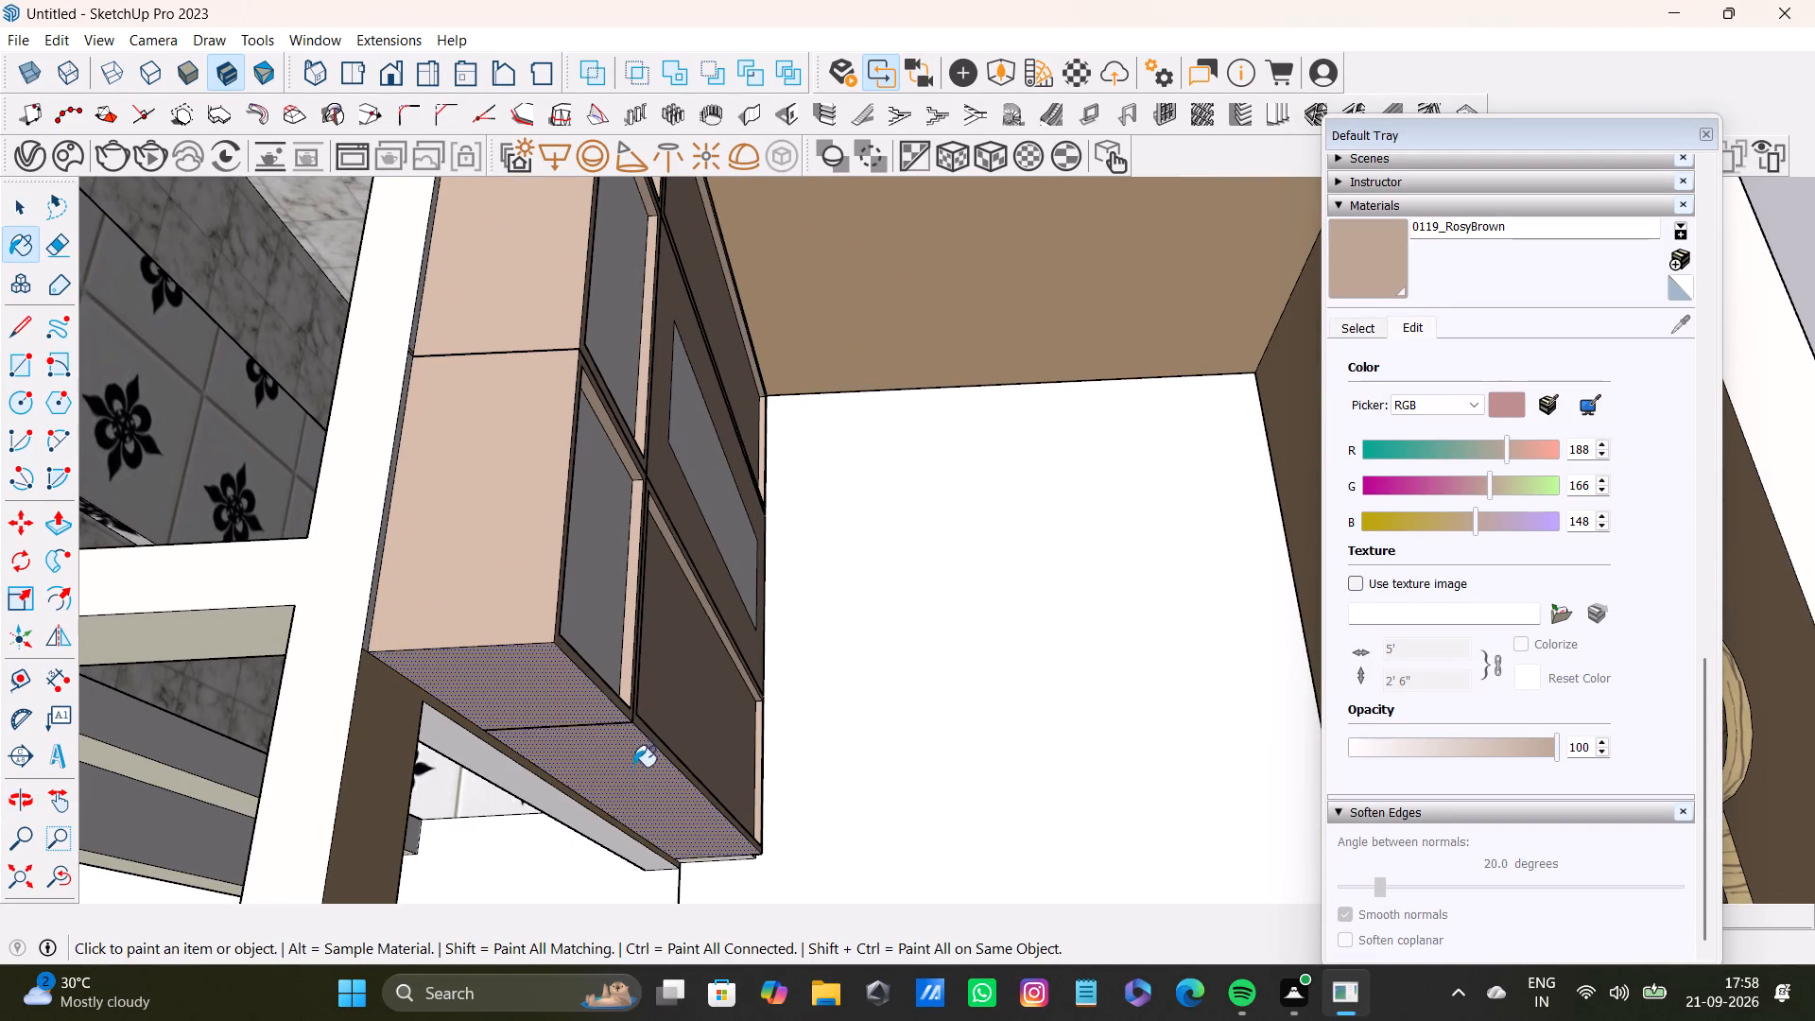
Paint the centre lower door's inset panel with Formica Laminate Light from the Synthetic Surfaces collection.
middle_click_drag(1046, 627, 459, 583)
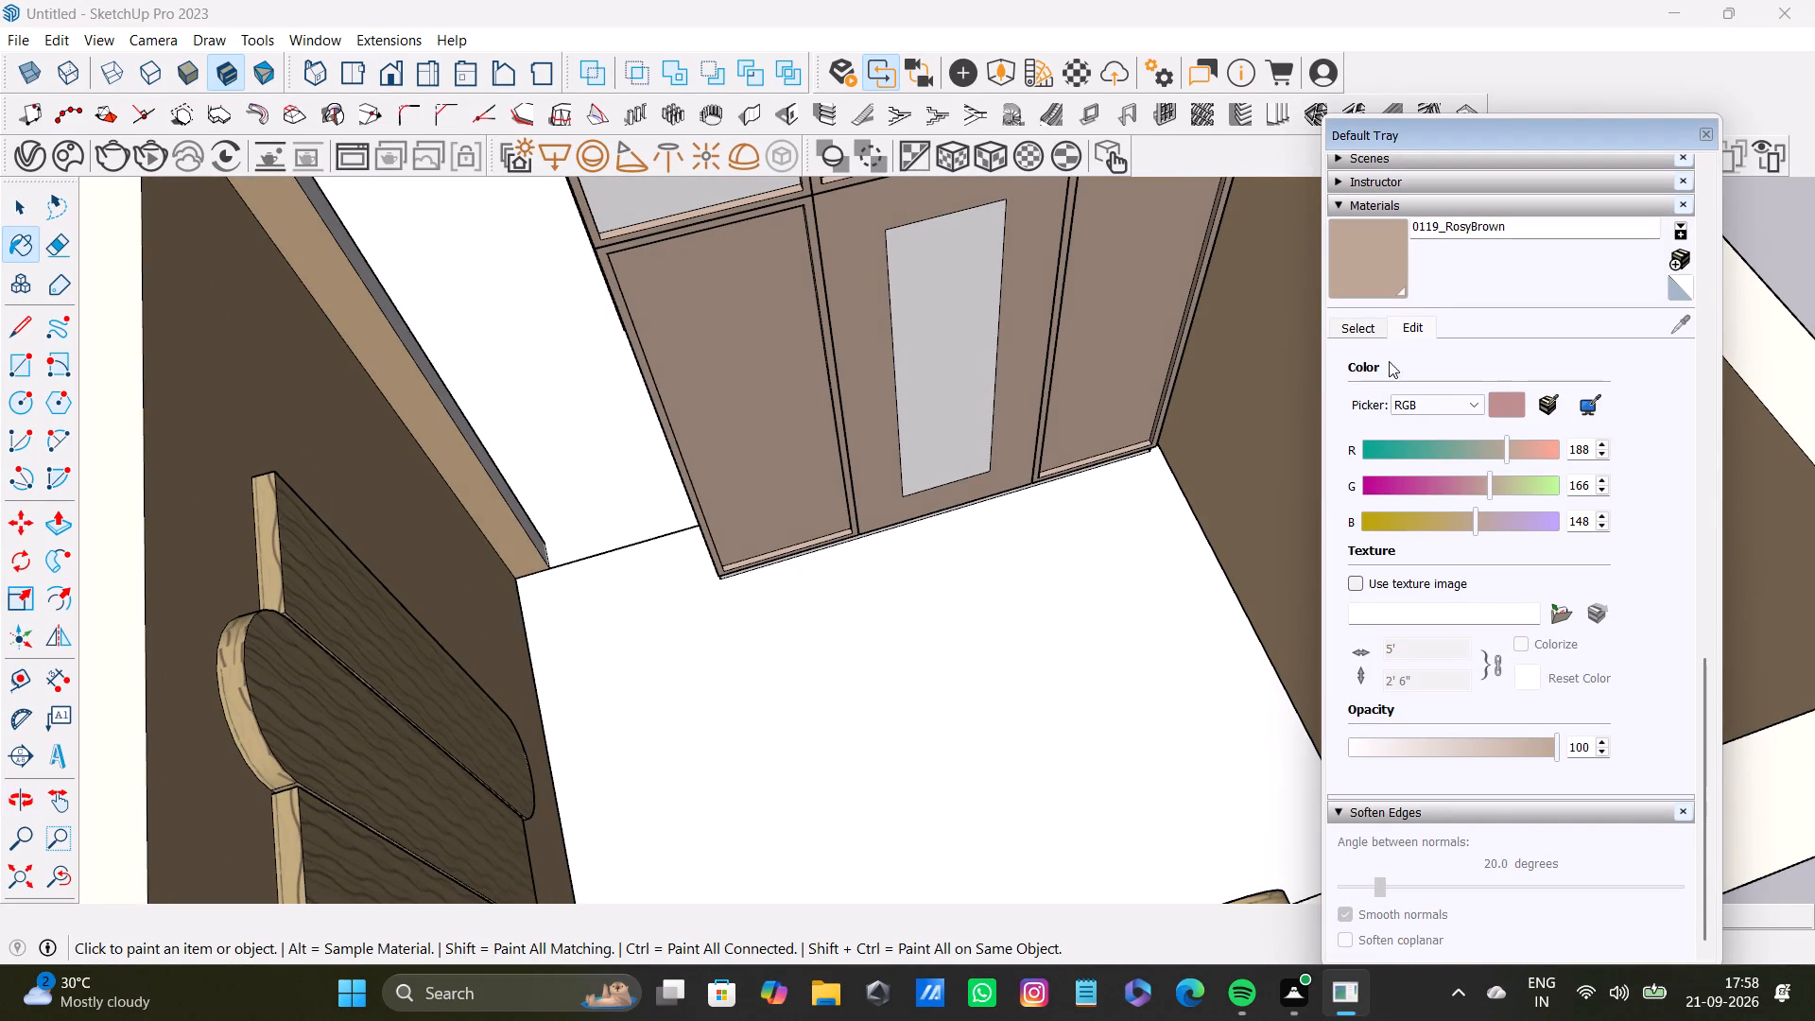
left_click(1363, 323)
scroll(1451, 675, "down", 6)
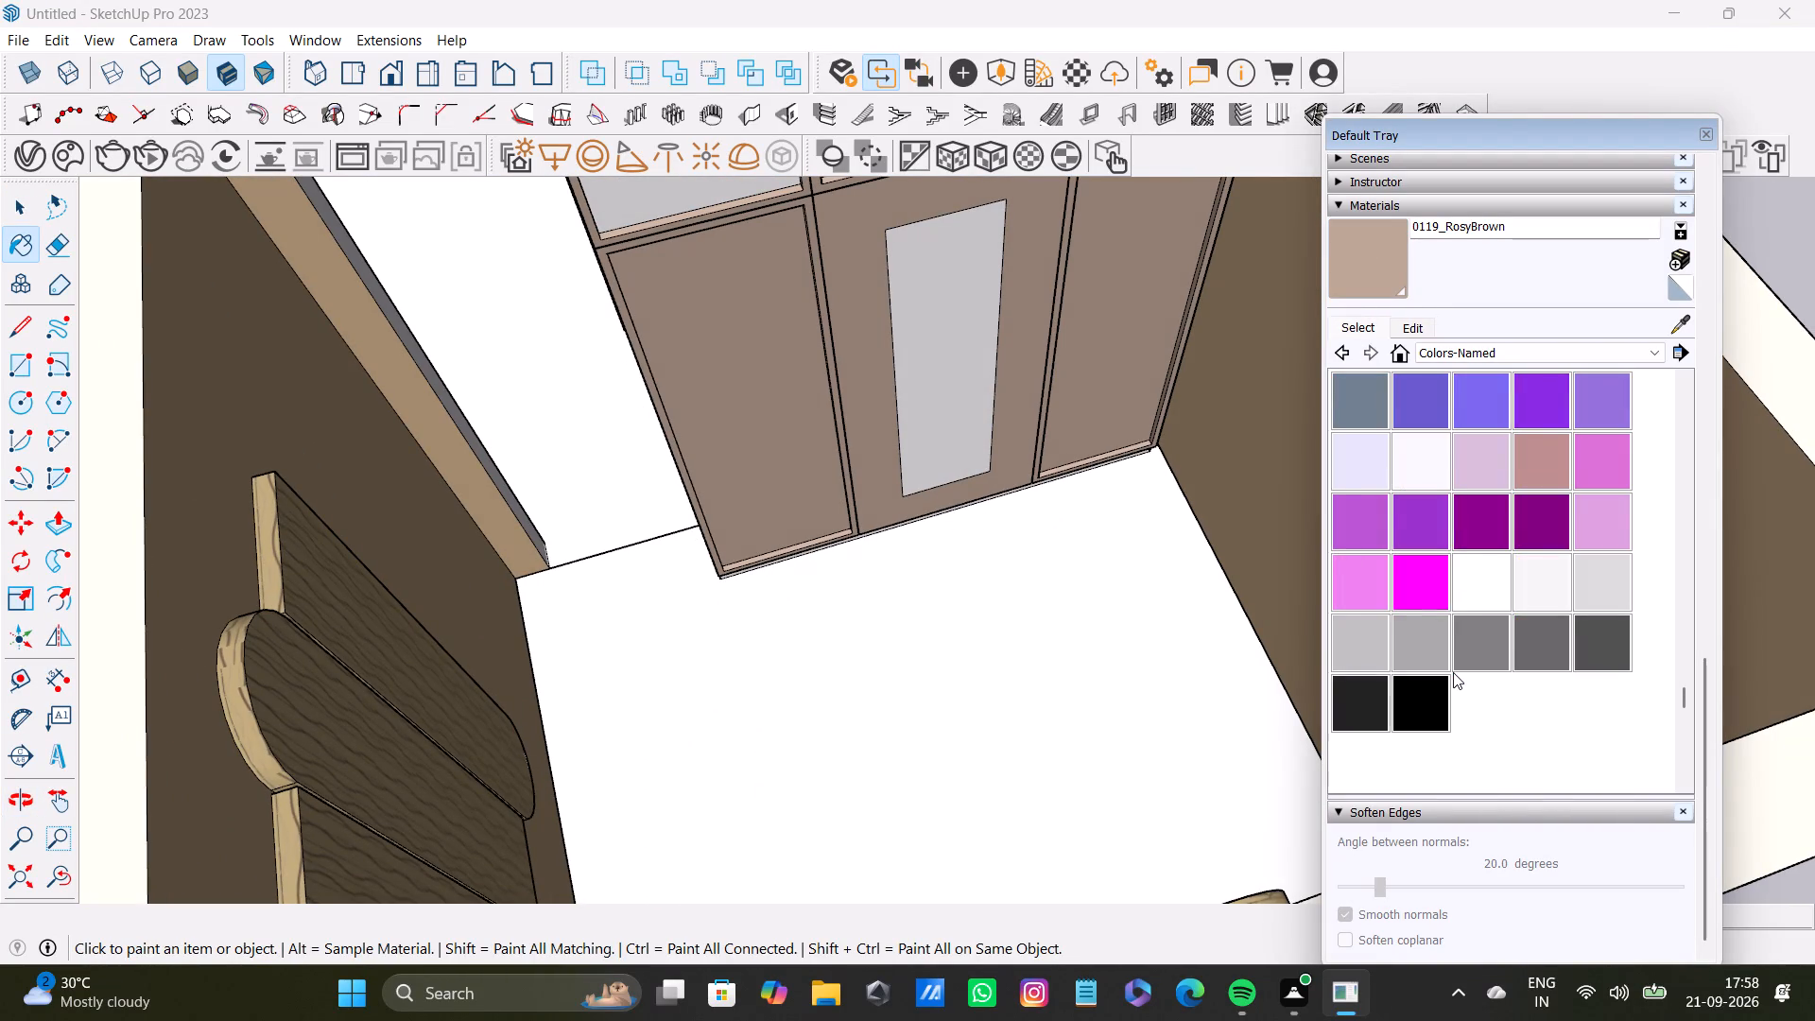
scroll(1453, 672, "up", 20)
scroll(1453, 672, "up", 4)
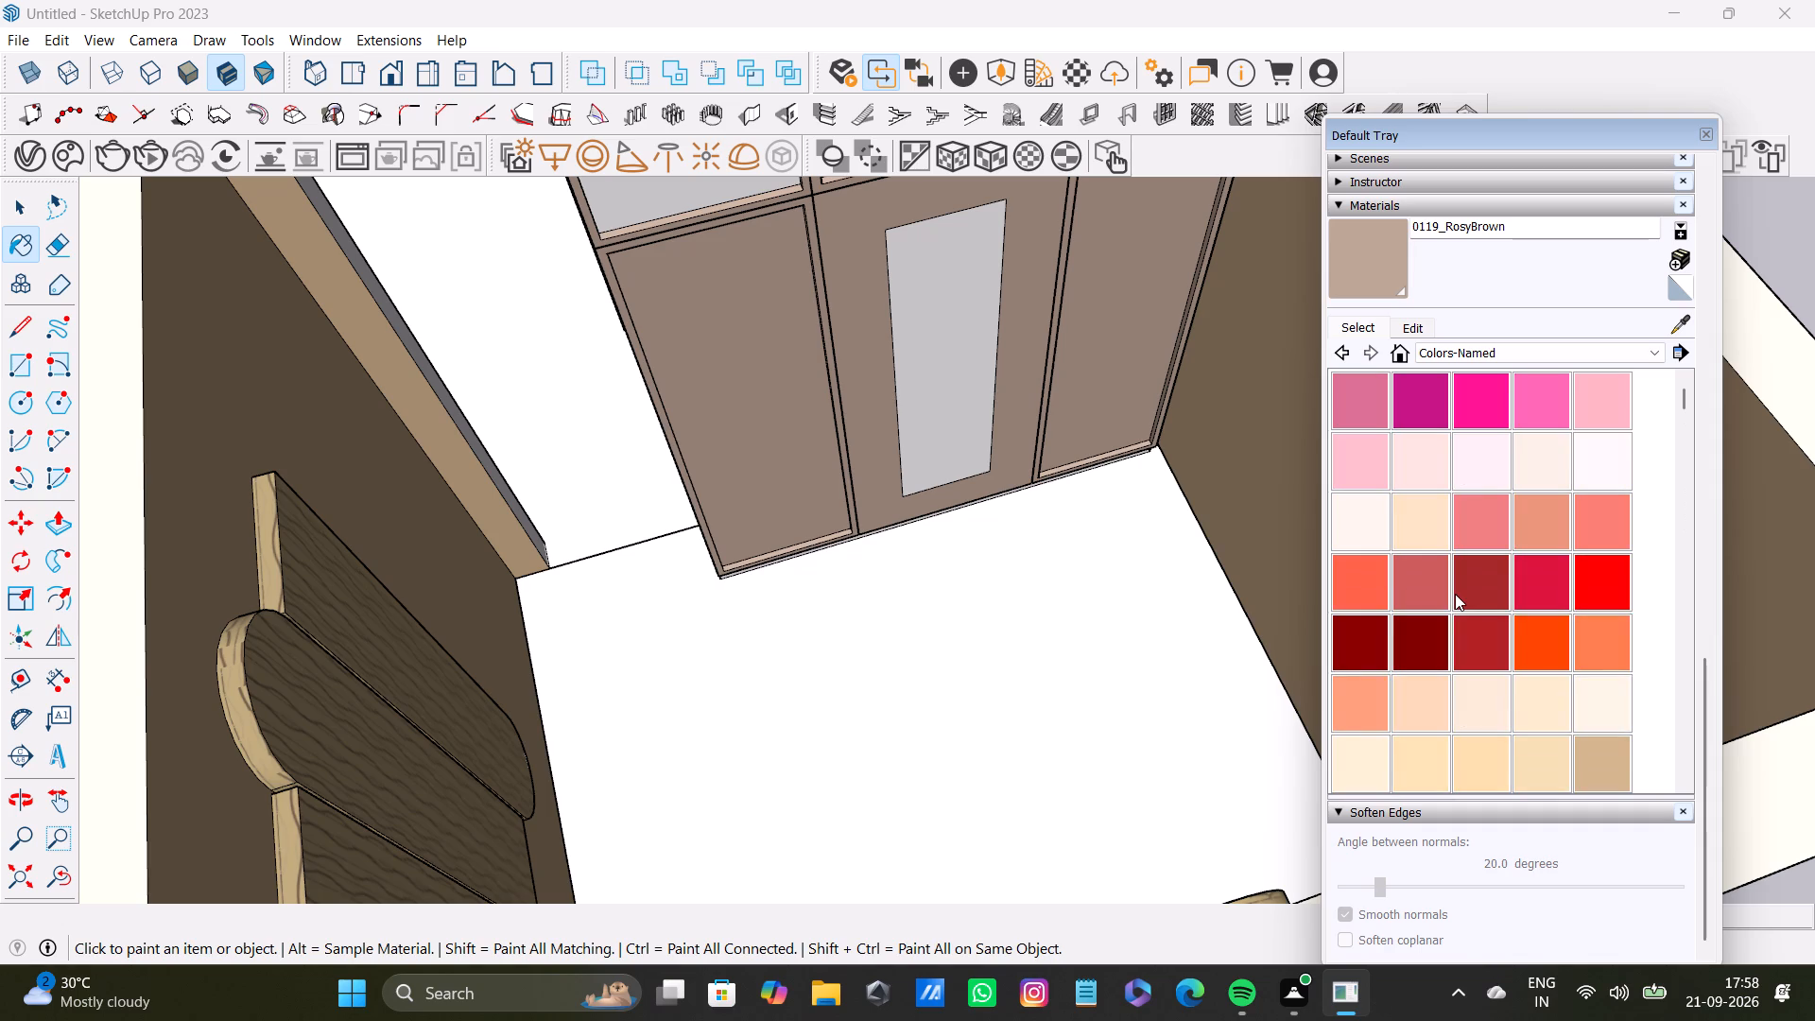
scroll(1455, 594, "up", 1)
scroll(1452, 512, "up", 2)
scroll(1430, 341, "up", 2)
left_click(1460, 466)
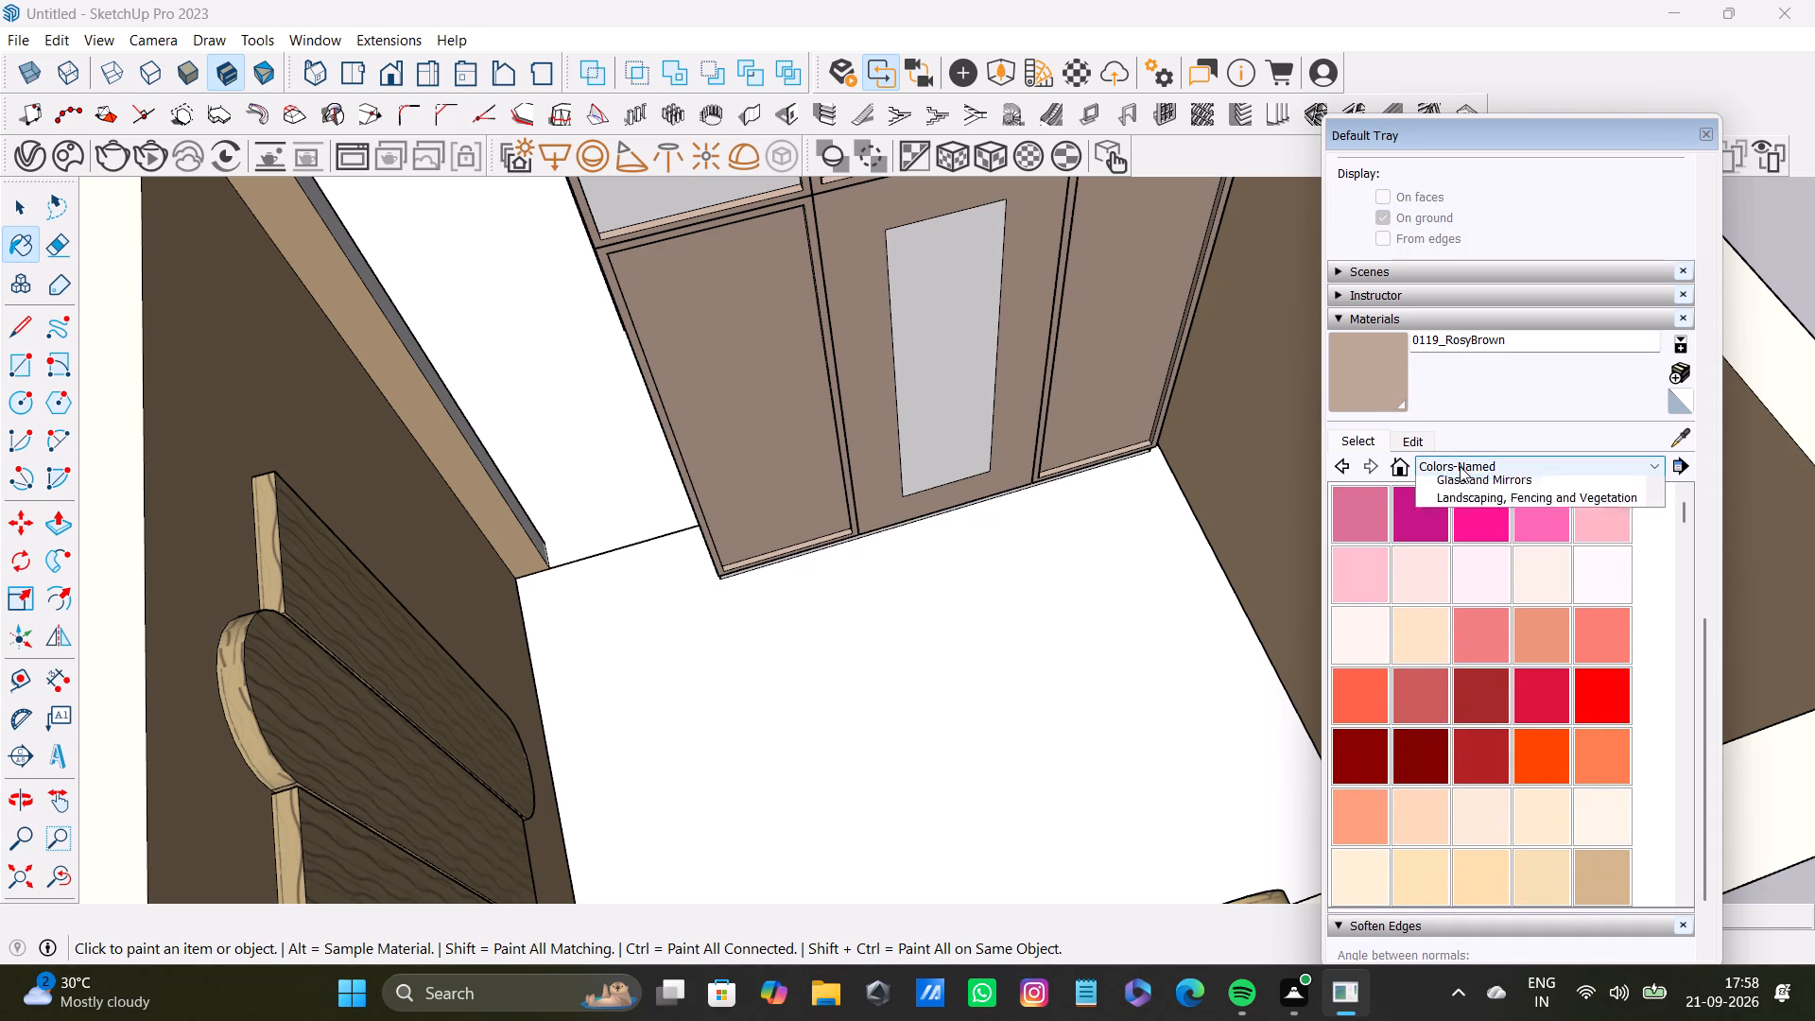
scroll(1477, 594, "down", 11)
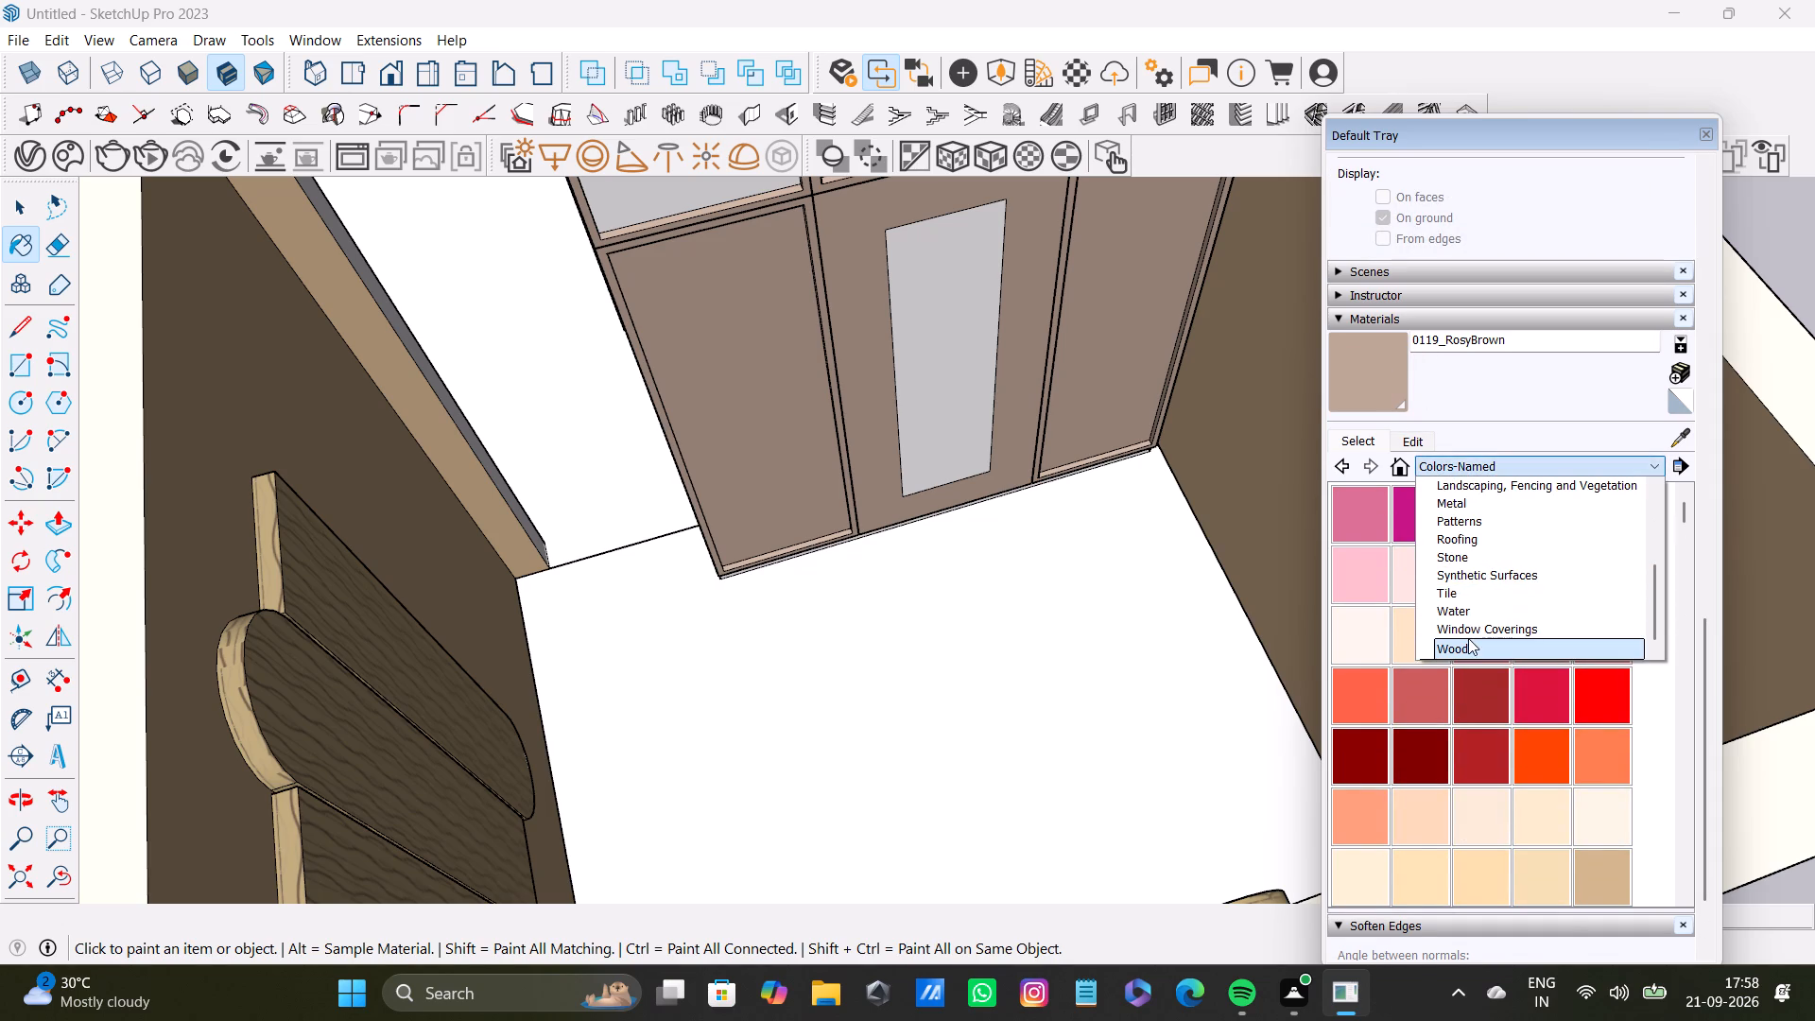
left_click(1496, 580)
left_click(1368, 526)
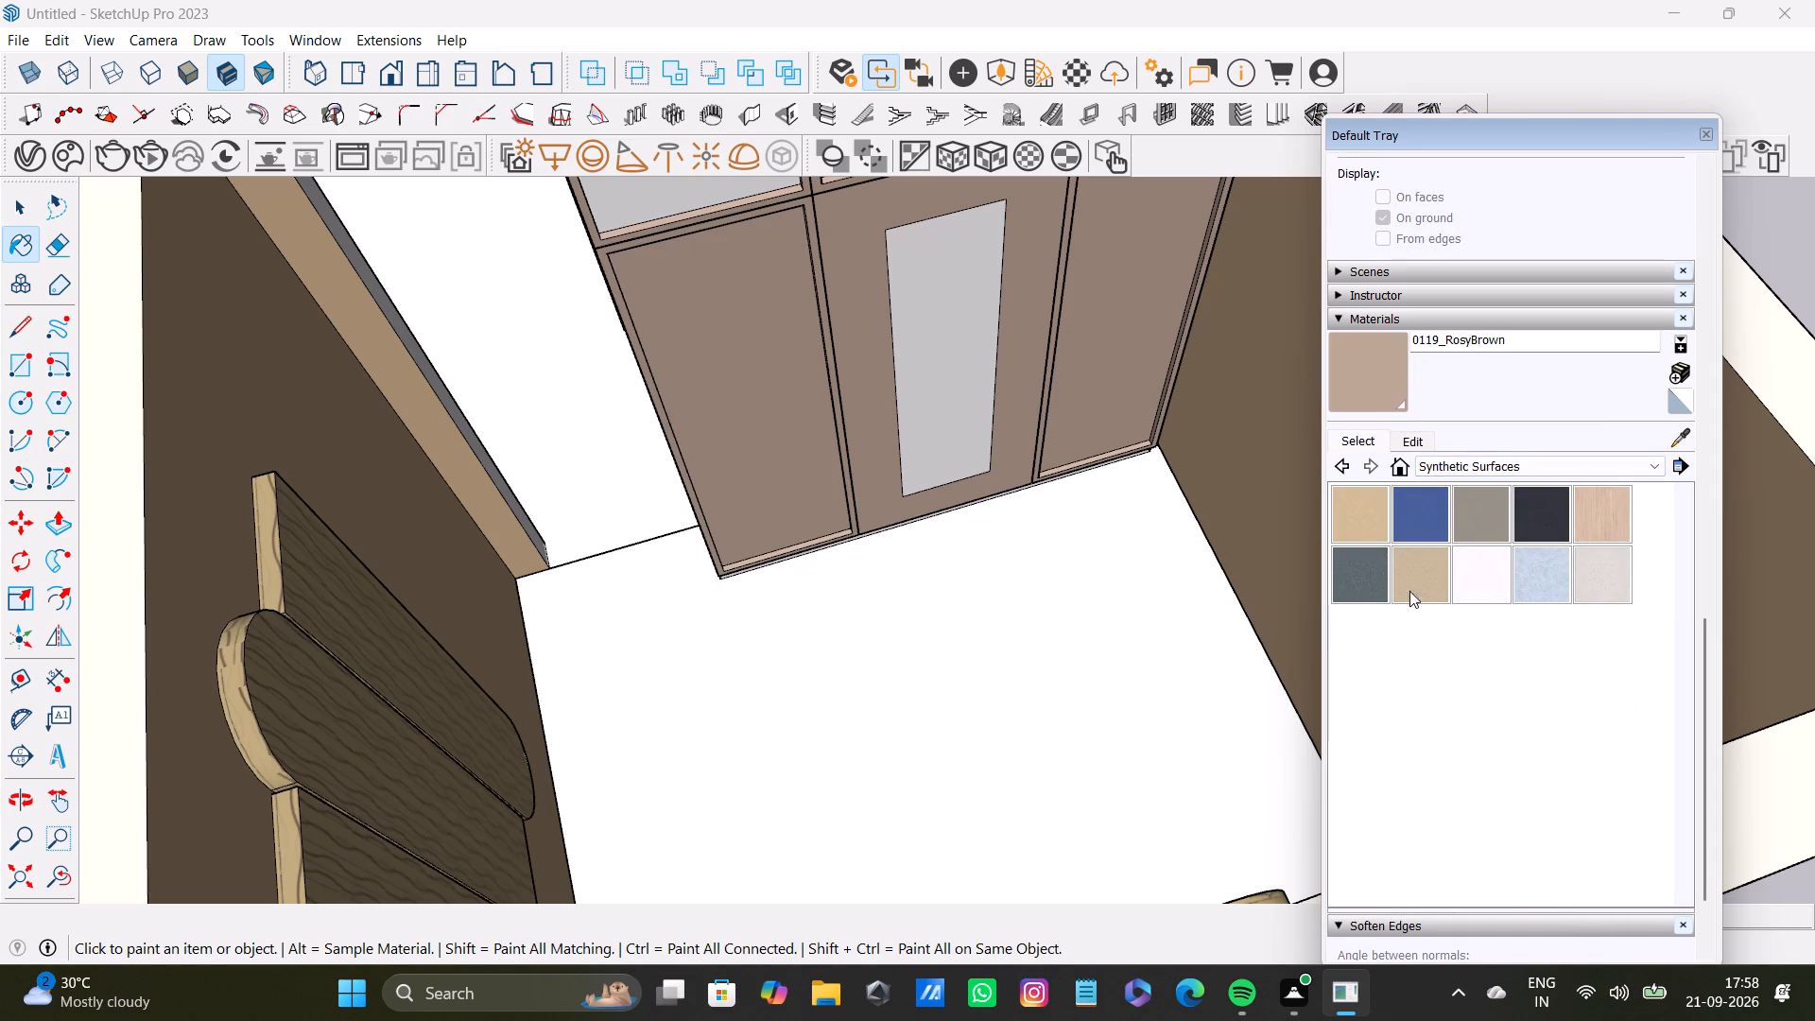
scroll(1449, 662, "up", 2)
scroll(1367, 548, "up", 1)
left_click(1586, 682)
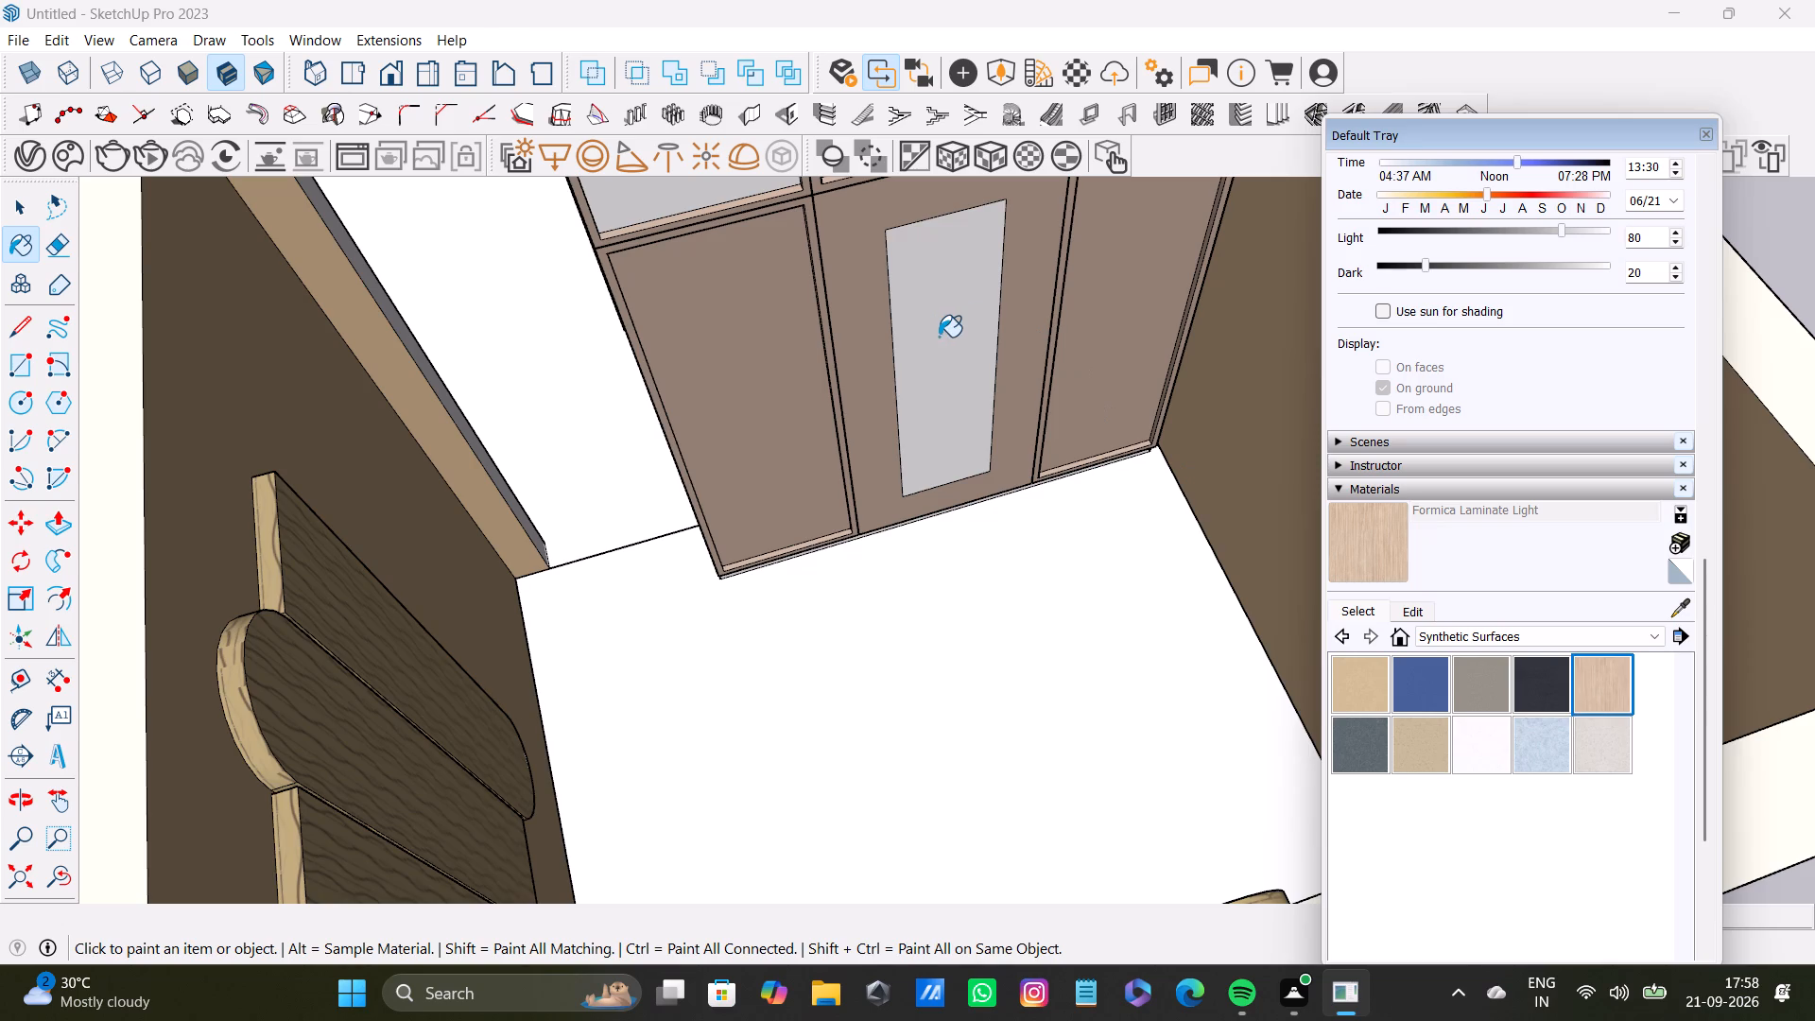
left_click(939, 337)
Sample Wallpaper Thin Brown Stripes from the headboard and paint the centre lower door's inset panel with it.
scroll(939, 342, "down", 3)
middle_click_drag(959, 390, 691, 273)
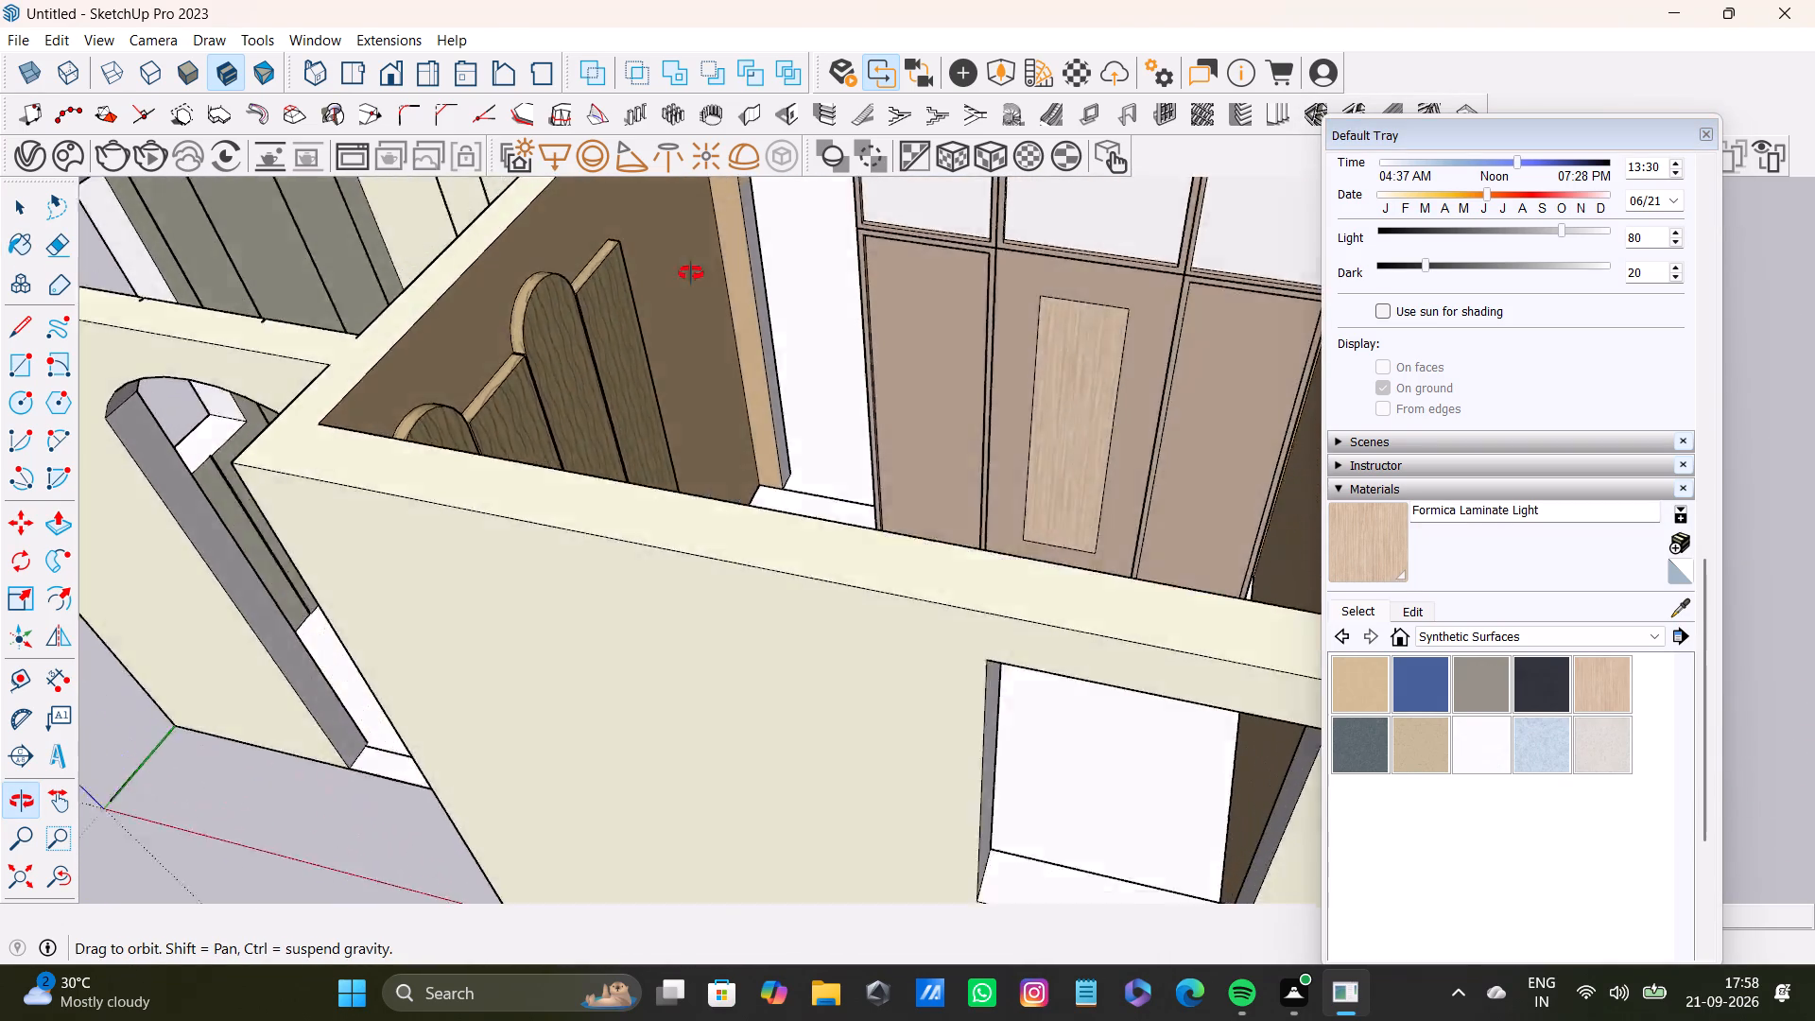
middle_click_drag(691, 273, 910, 221)
scroll(848, 306, "down", 3)
middle_click_drag(1111, 405, 907, 409)
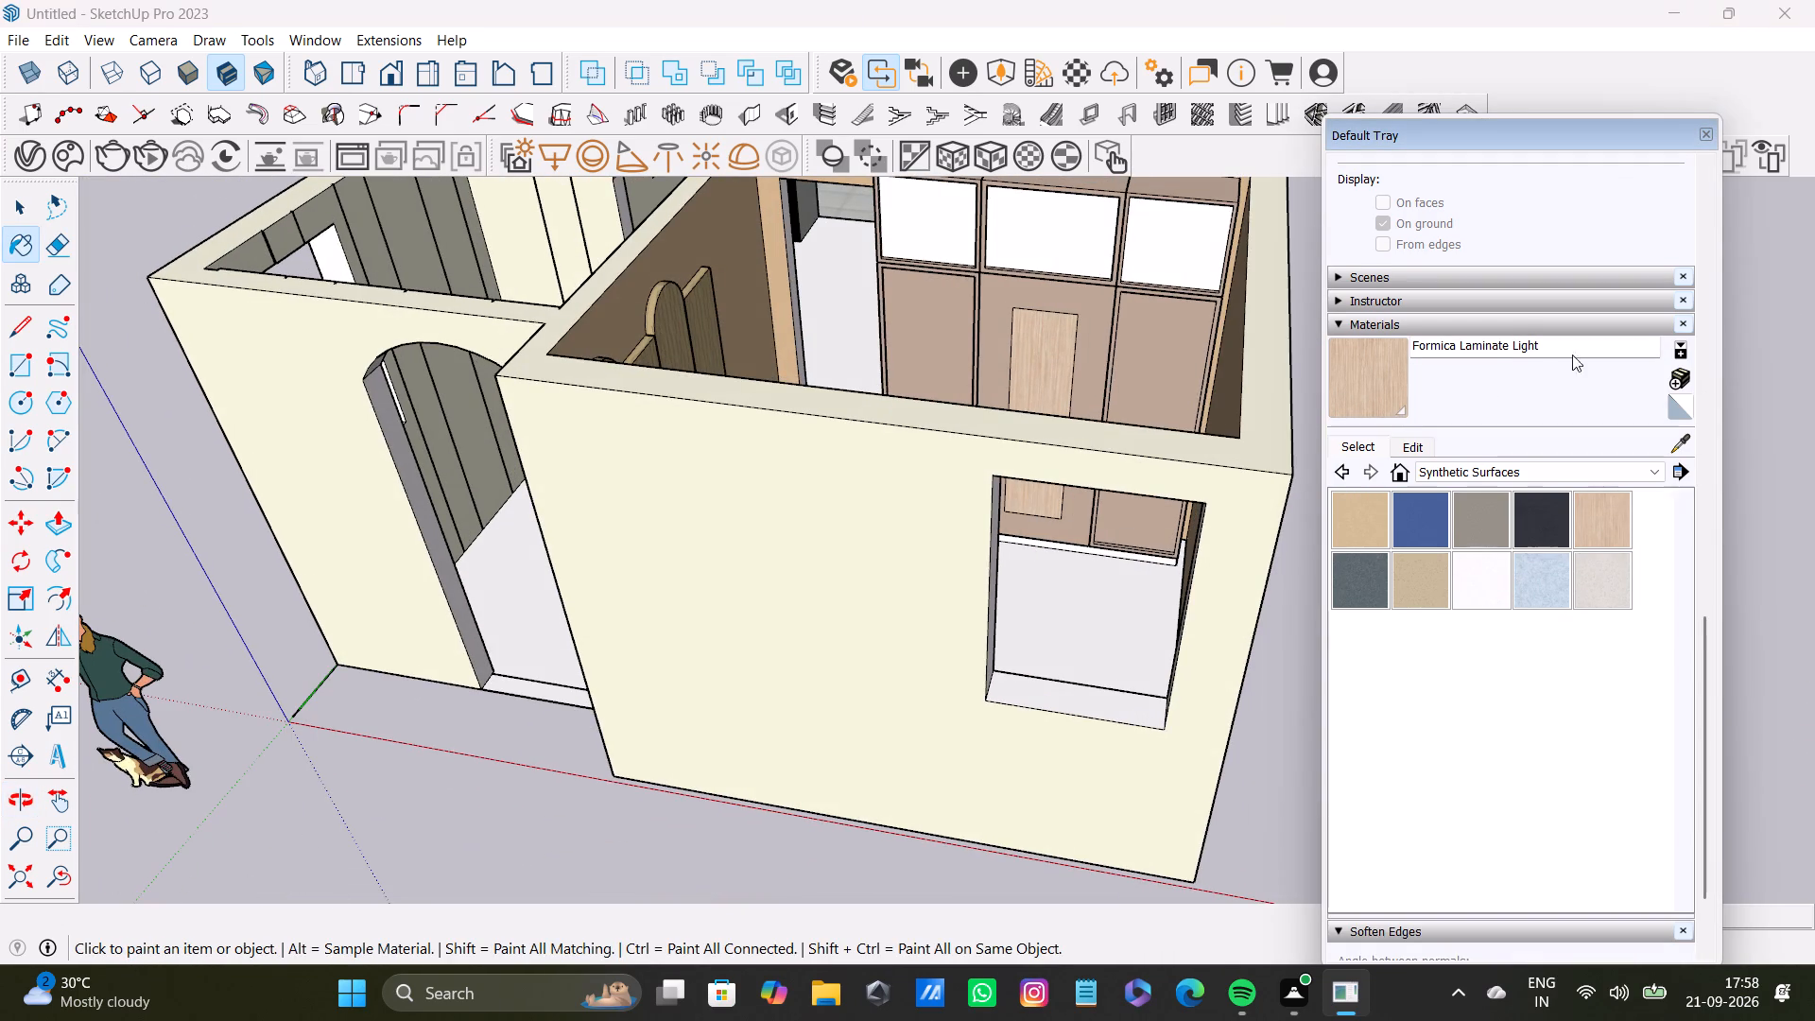
left_click(1683, 441)
left_click(676, 320)
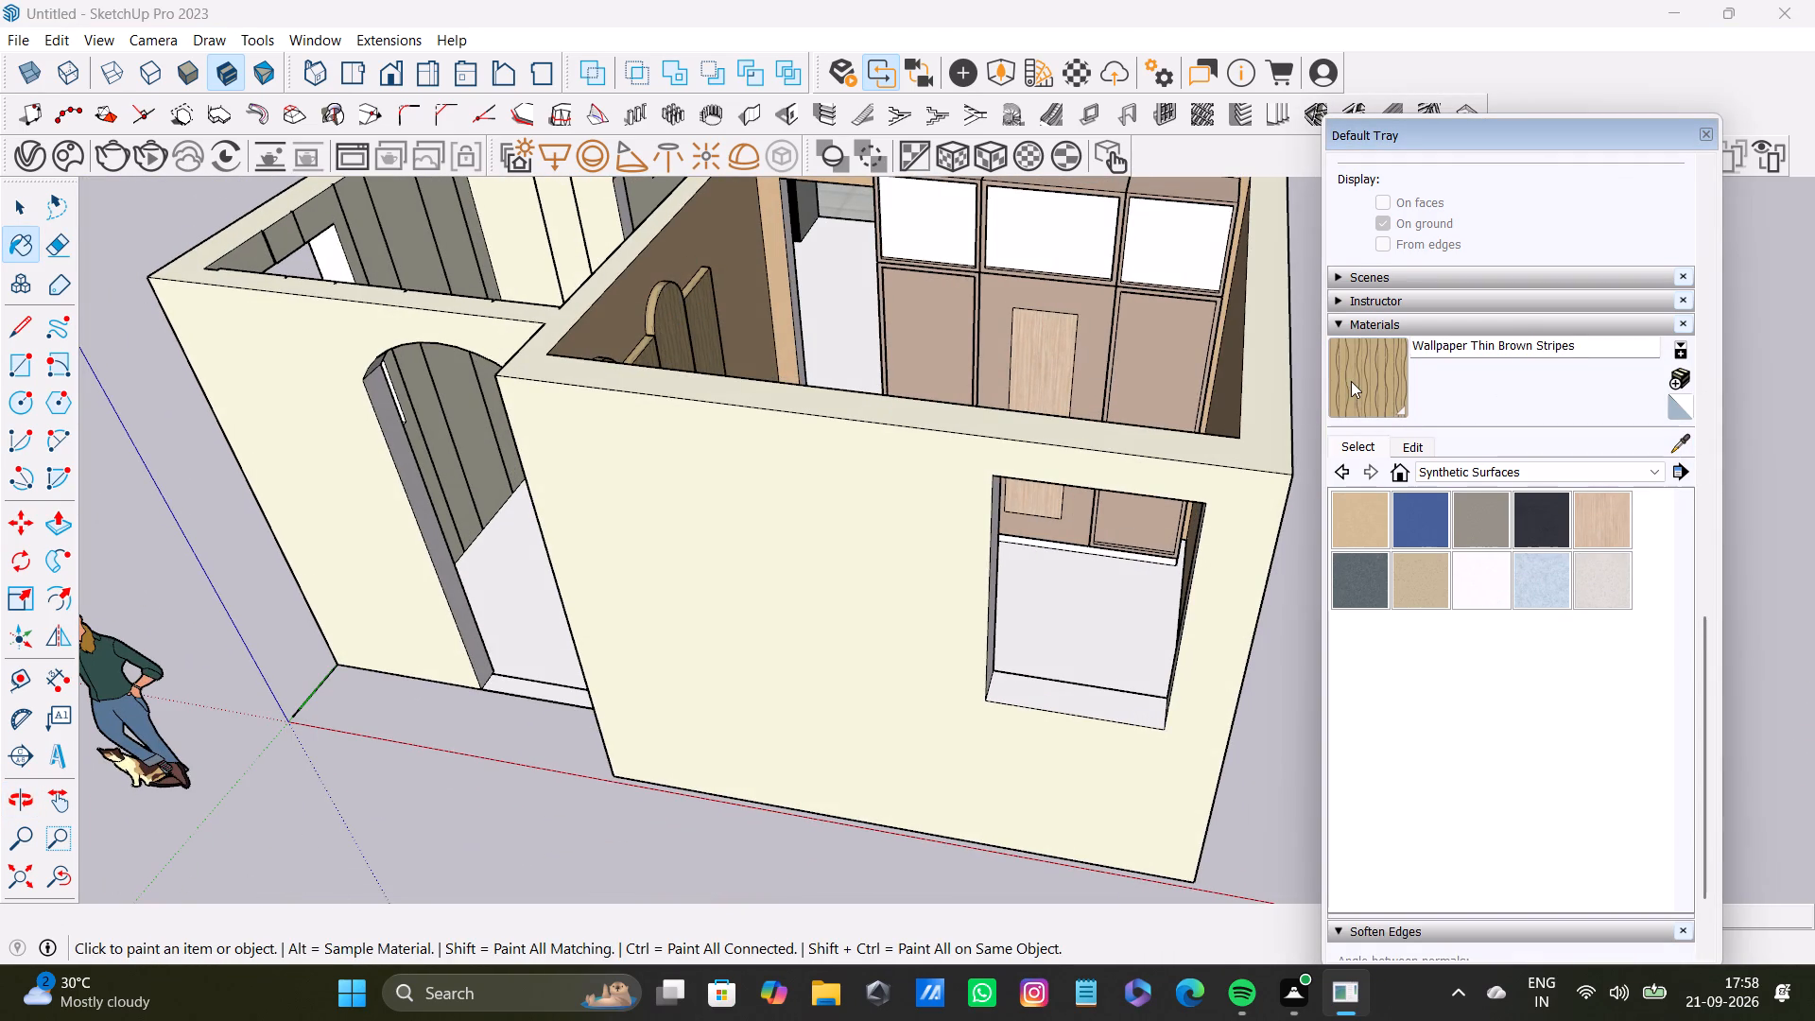
left_click(1351, 381)
scroll(1038, 347, "up", 4)
left_click(1038, 346)
scroll(1038, 346, "down", 4)
middle_click_drag(1038, 346, 1141, 333)
scroll(821, 219, "up", 4)
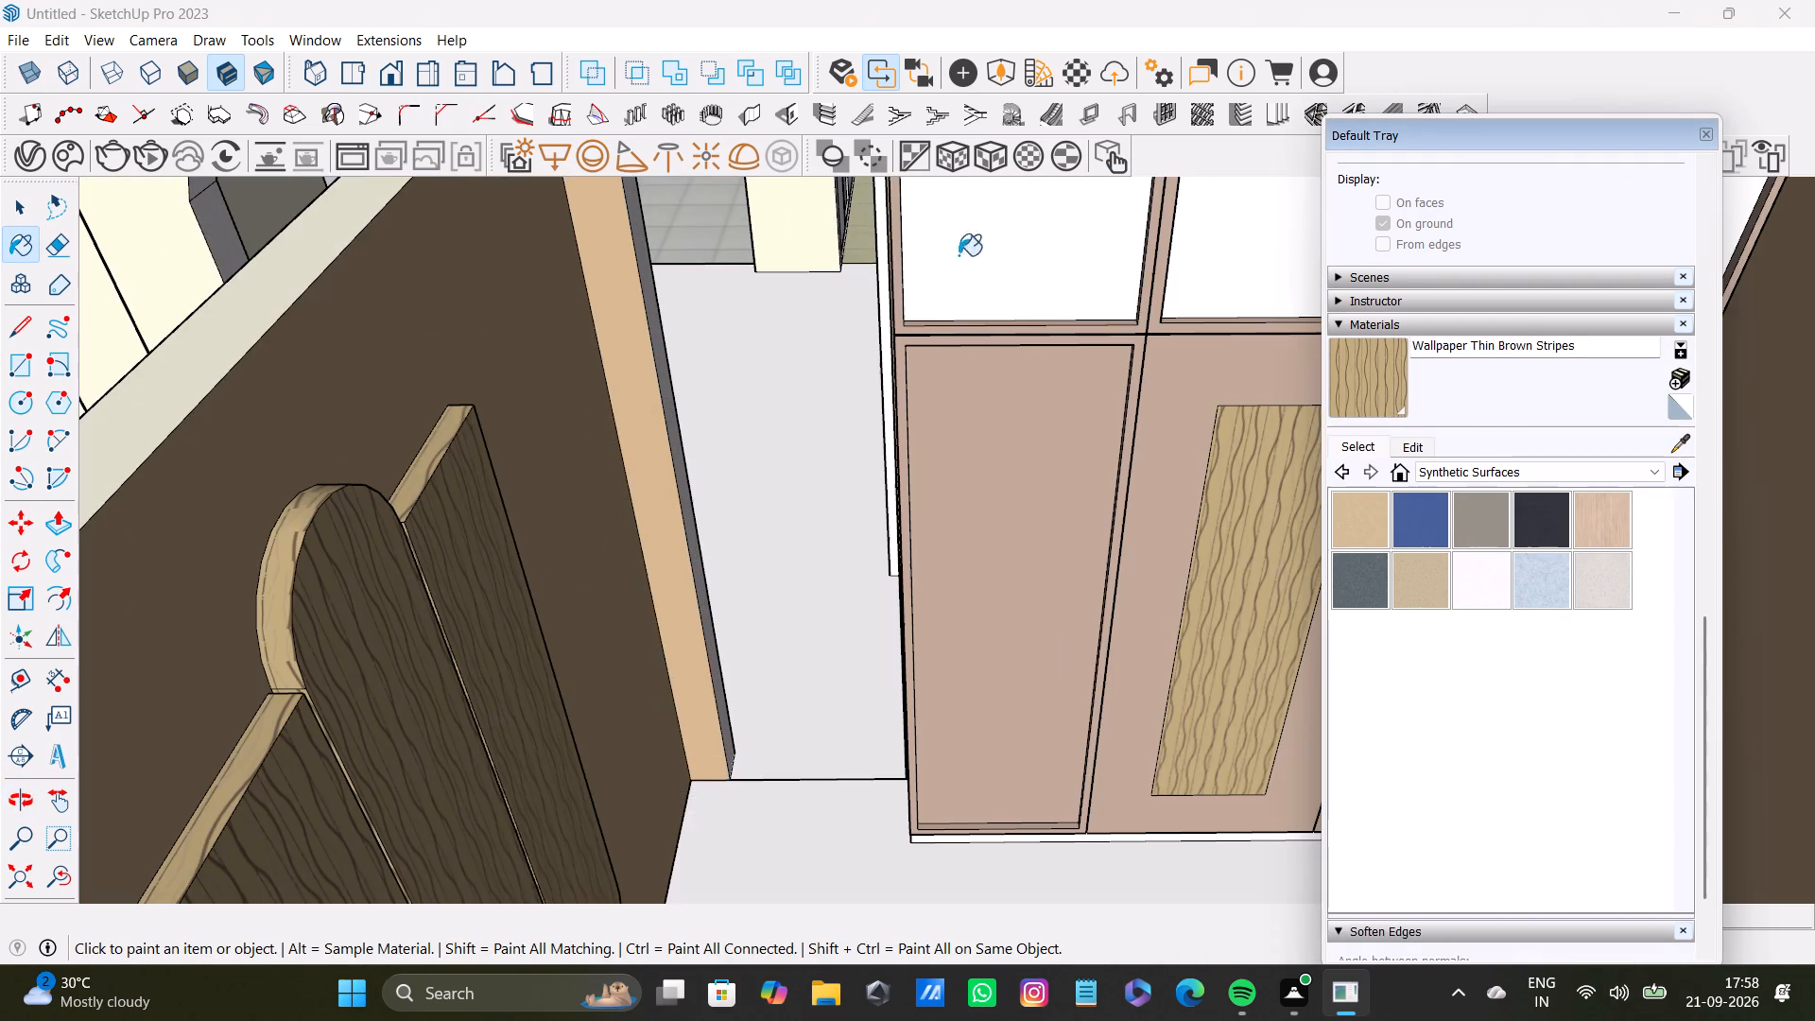
Paint the inset panels of the three upper cabinet doors with Wallpaper Thin Brown Stripes.
left_click(990, 263)
left_click(1228, 262)
scroll(1217, 262, "down", 6)
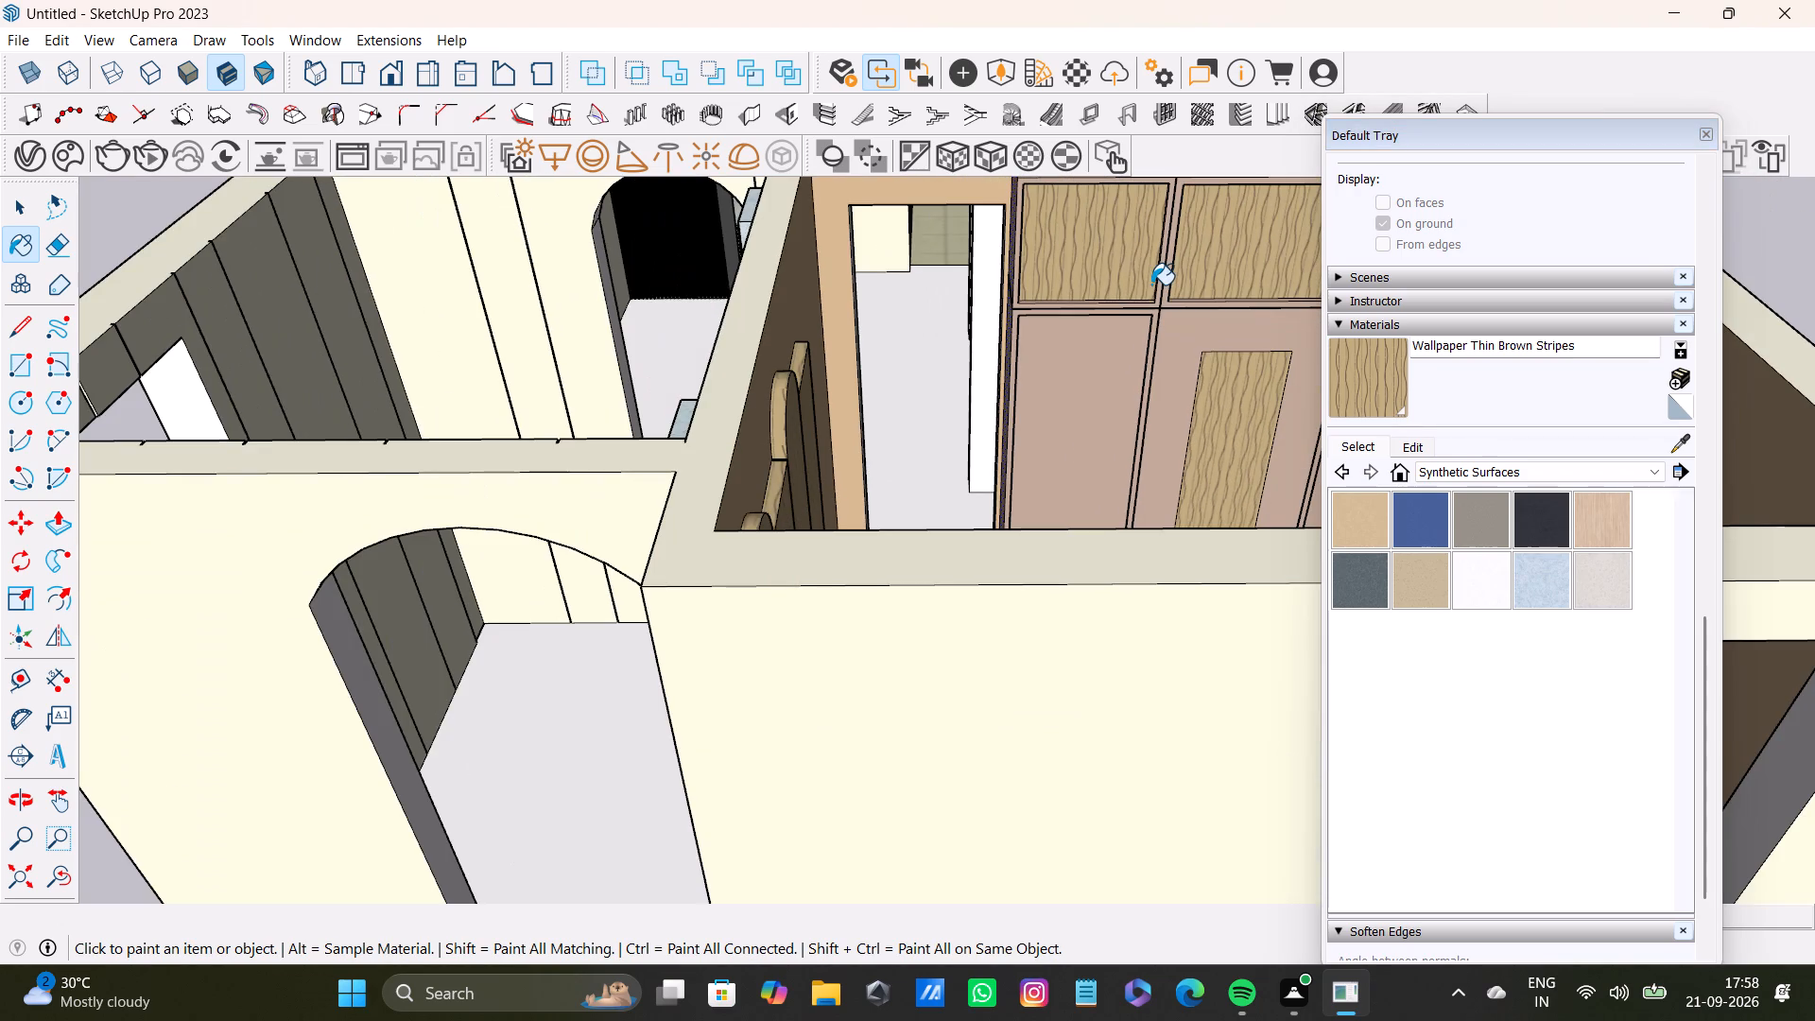
middle_click_drag(1159, 281, 753, 390, "shift")
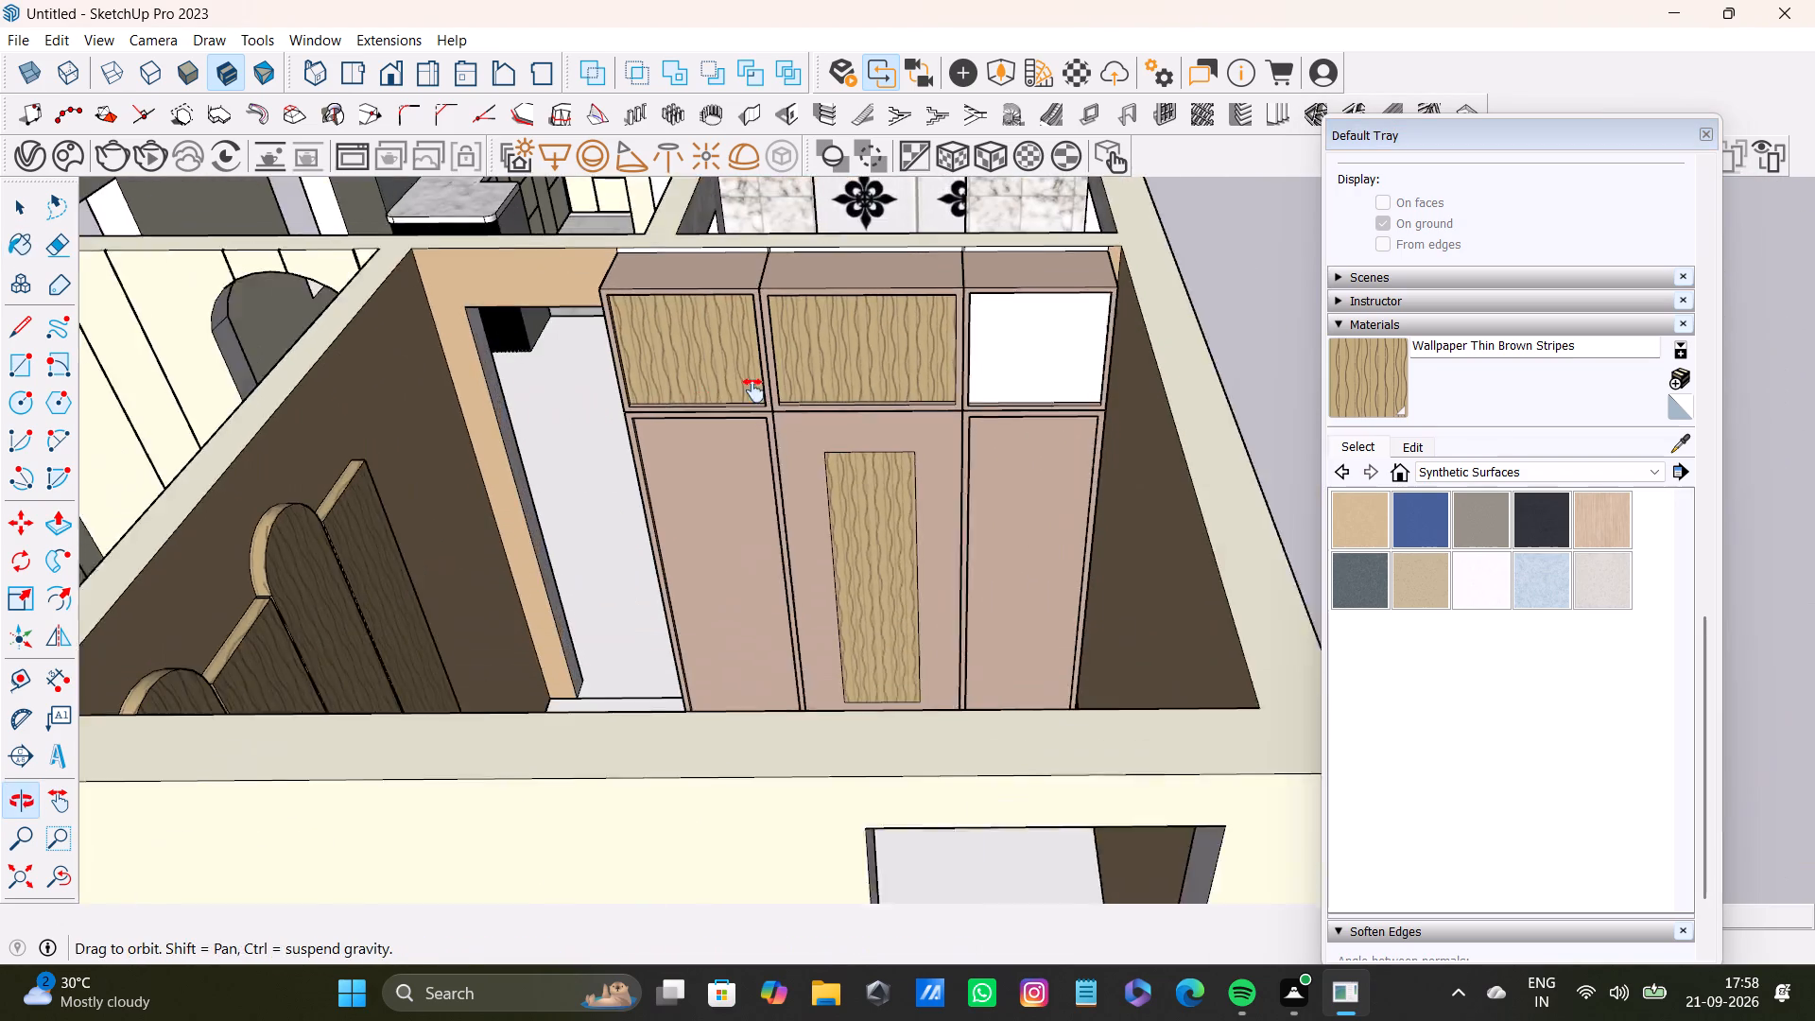
middle_click_drag(753, 390, 752, 390, "shift")
scroll(963, 392, "up", 3, "shift")
left_click(994, 355, "shift")
scroll(994, 354, "down", 1, "shift")
scroll(907, 252, "up", 8)
Sample 0119_RosyBrown from the cabinet tops and paint the narrow white and tan wall strips behind them with it.
key("space")
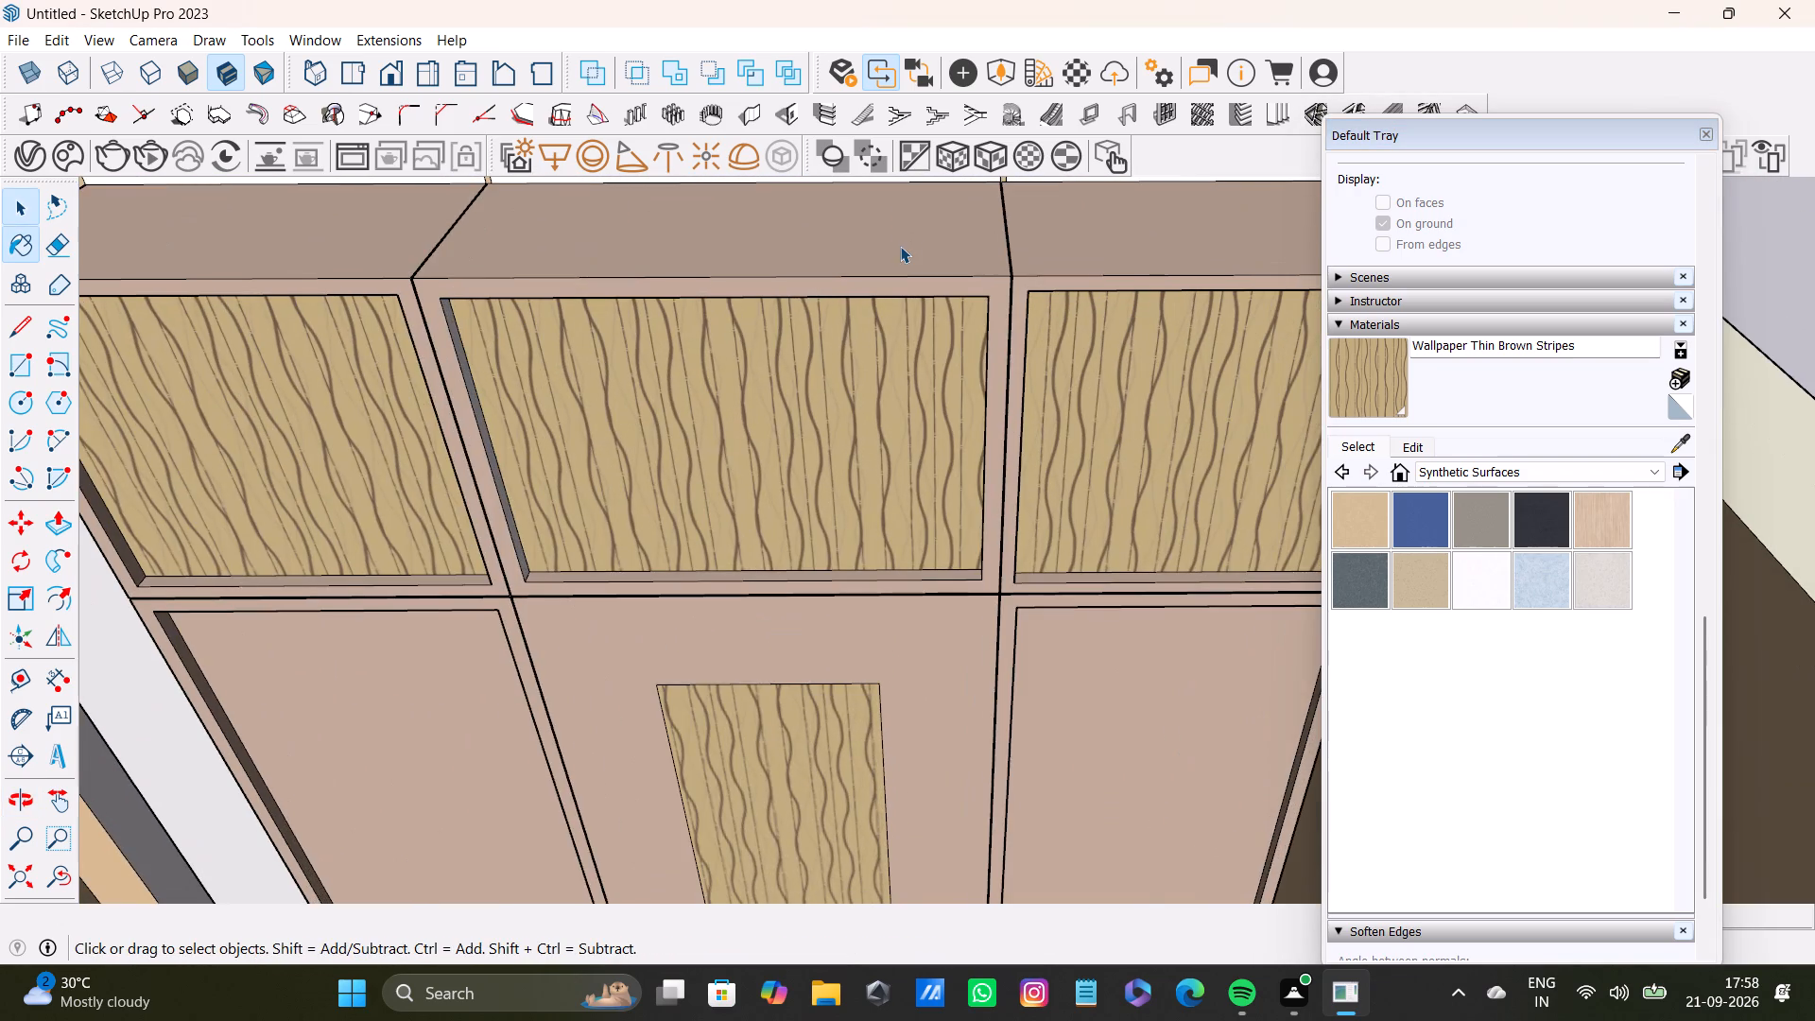
scroll(900, 246, "down", 4)
middle_click_drag(899, 254, 996, 526, "shift")
scroll(667, 503, "up", 14)
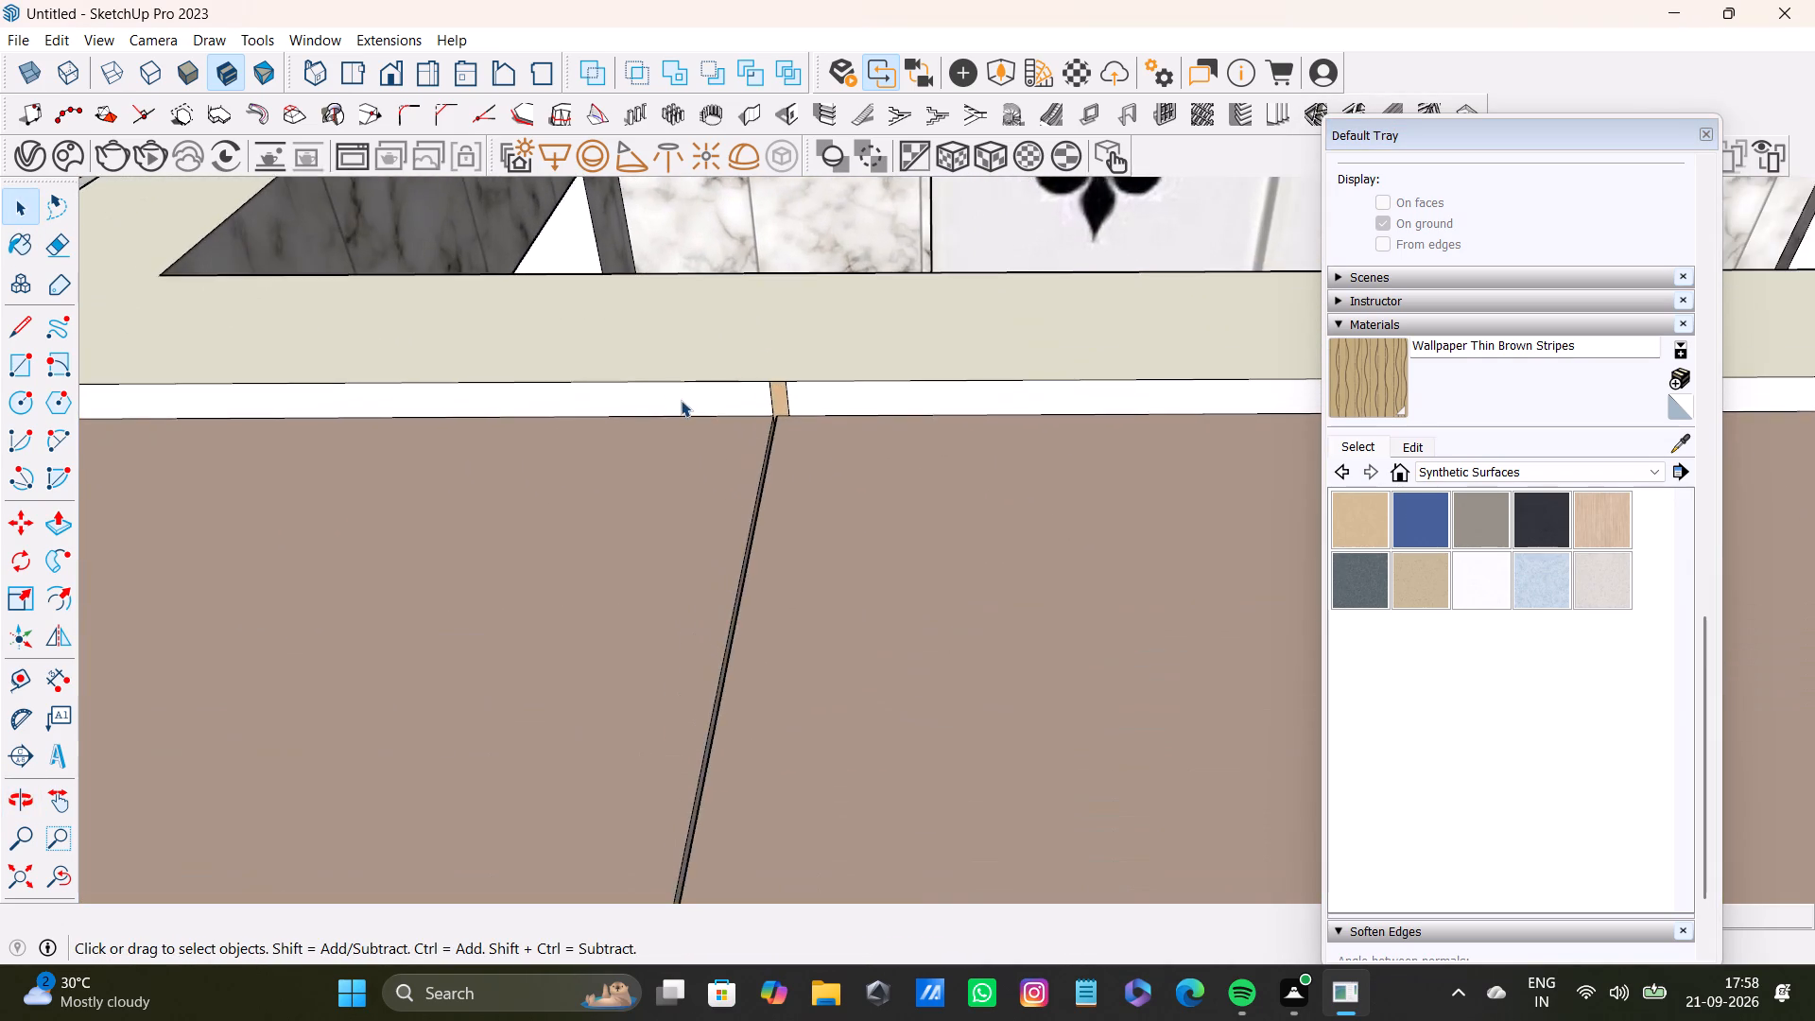
middle_click_drag(681, 400, 832, 467)
scroll(833, 468, "up", 7)
left_click(855, 476)
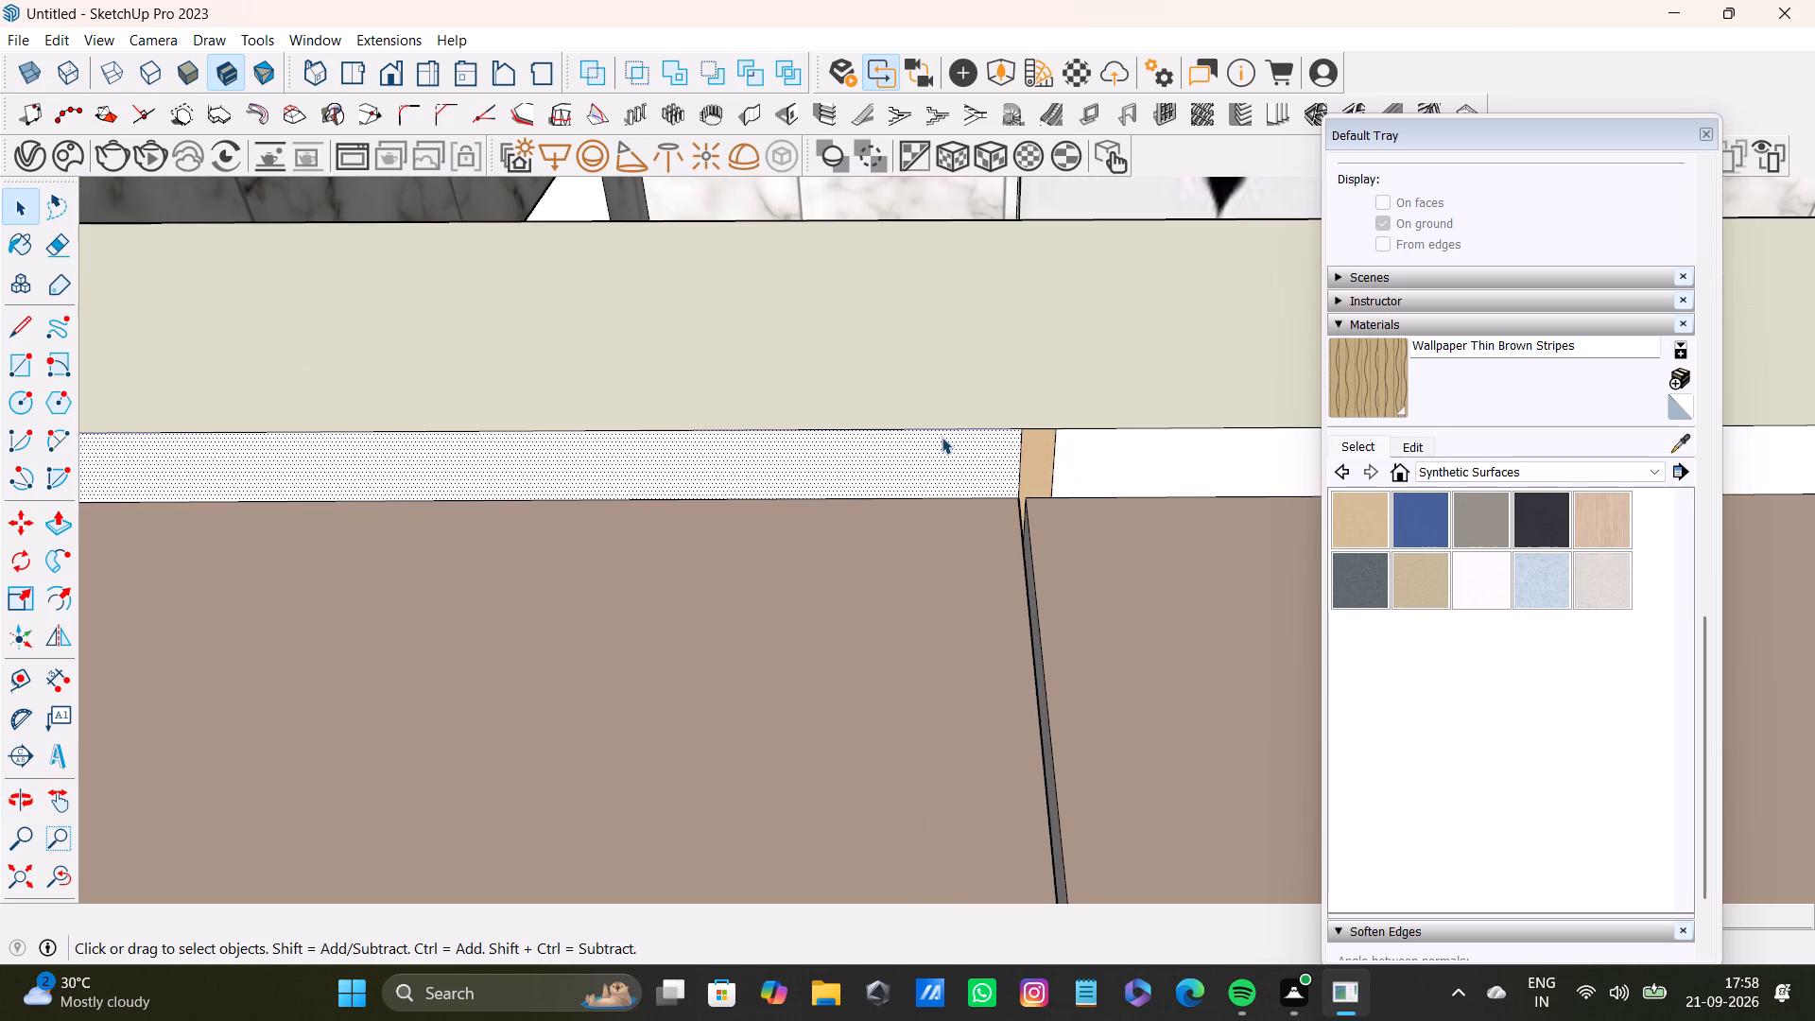
left_click(1017, 470)
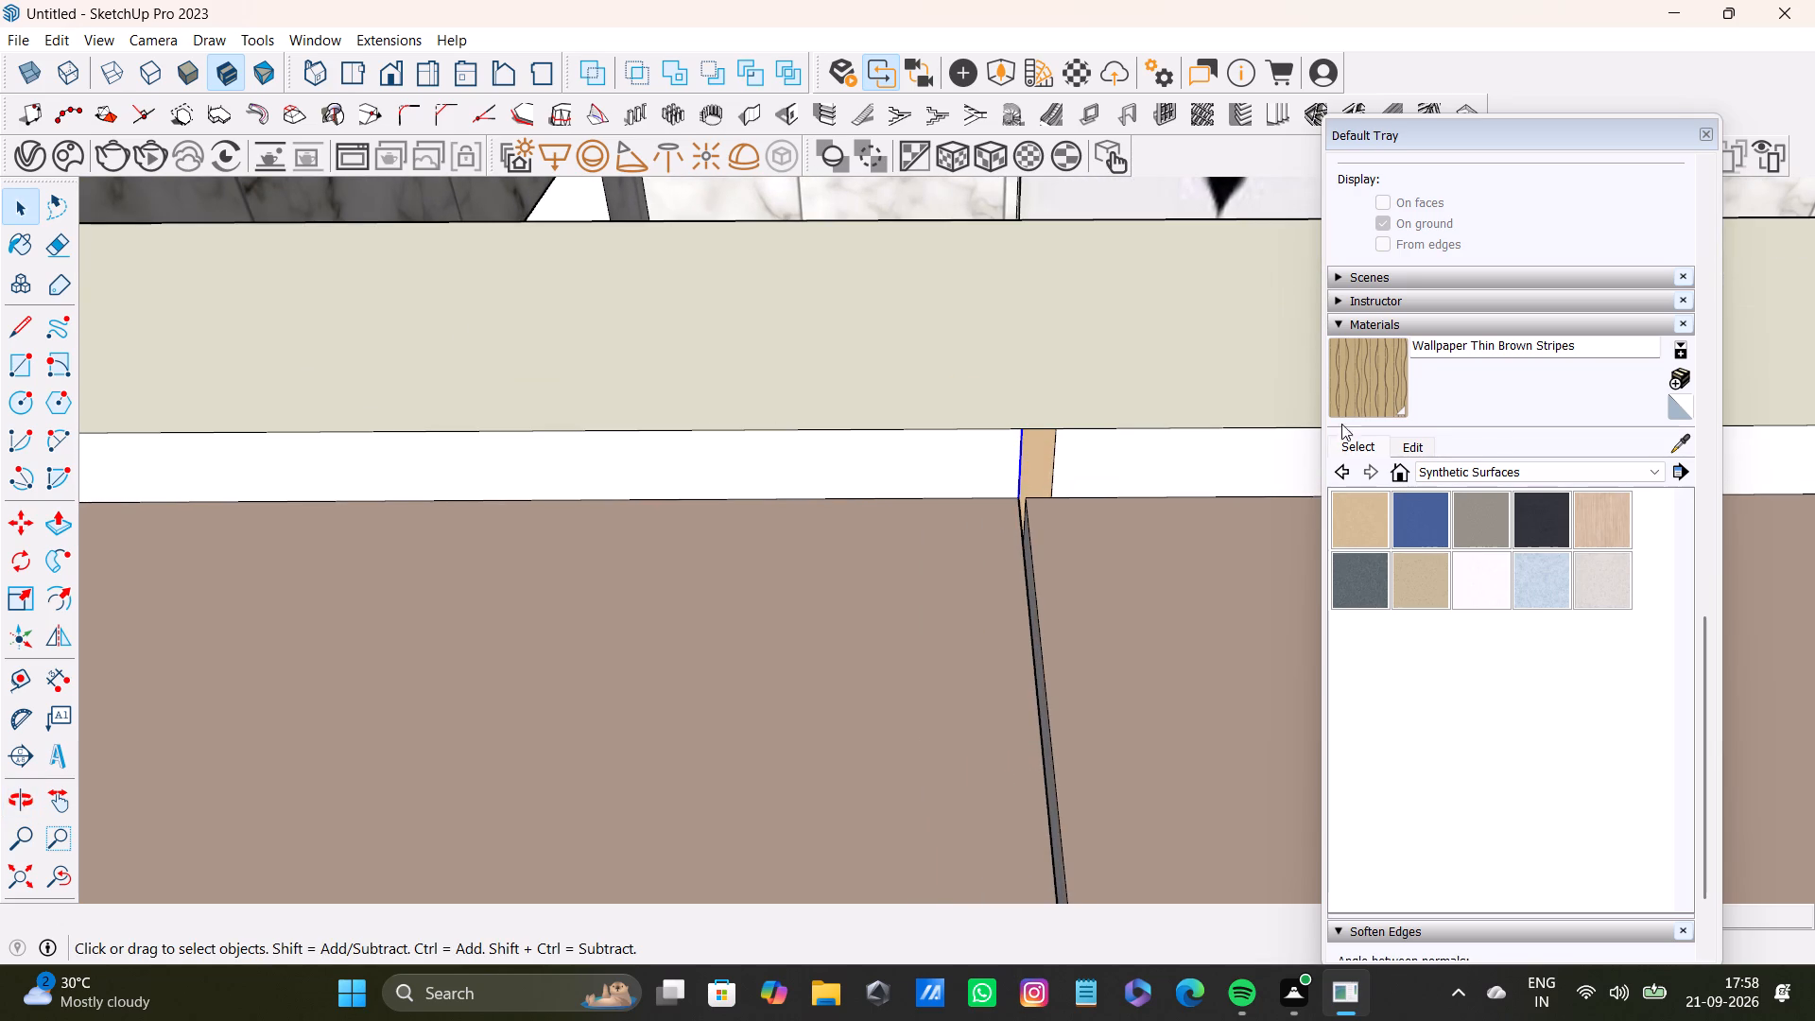
left_click(1676, 448)
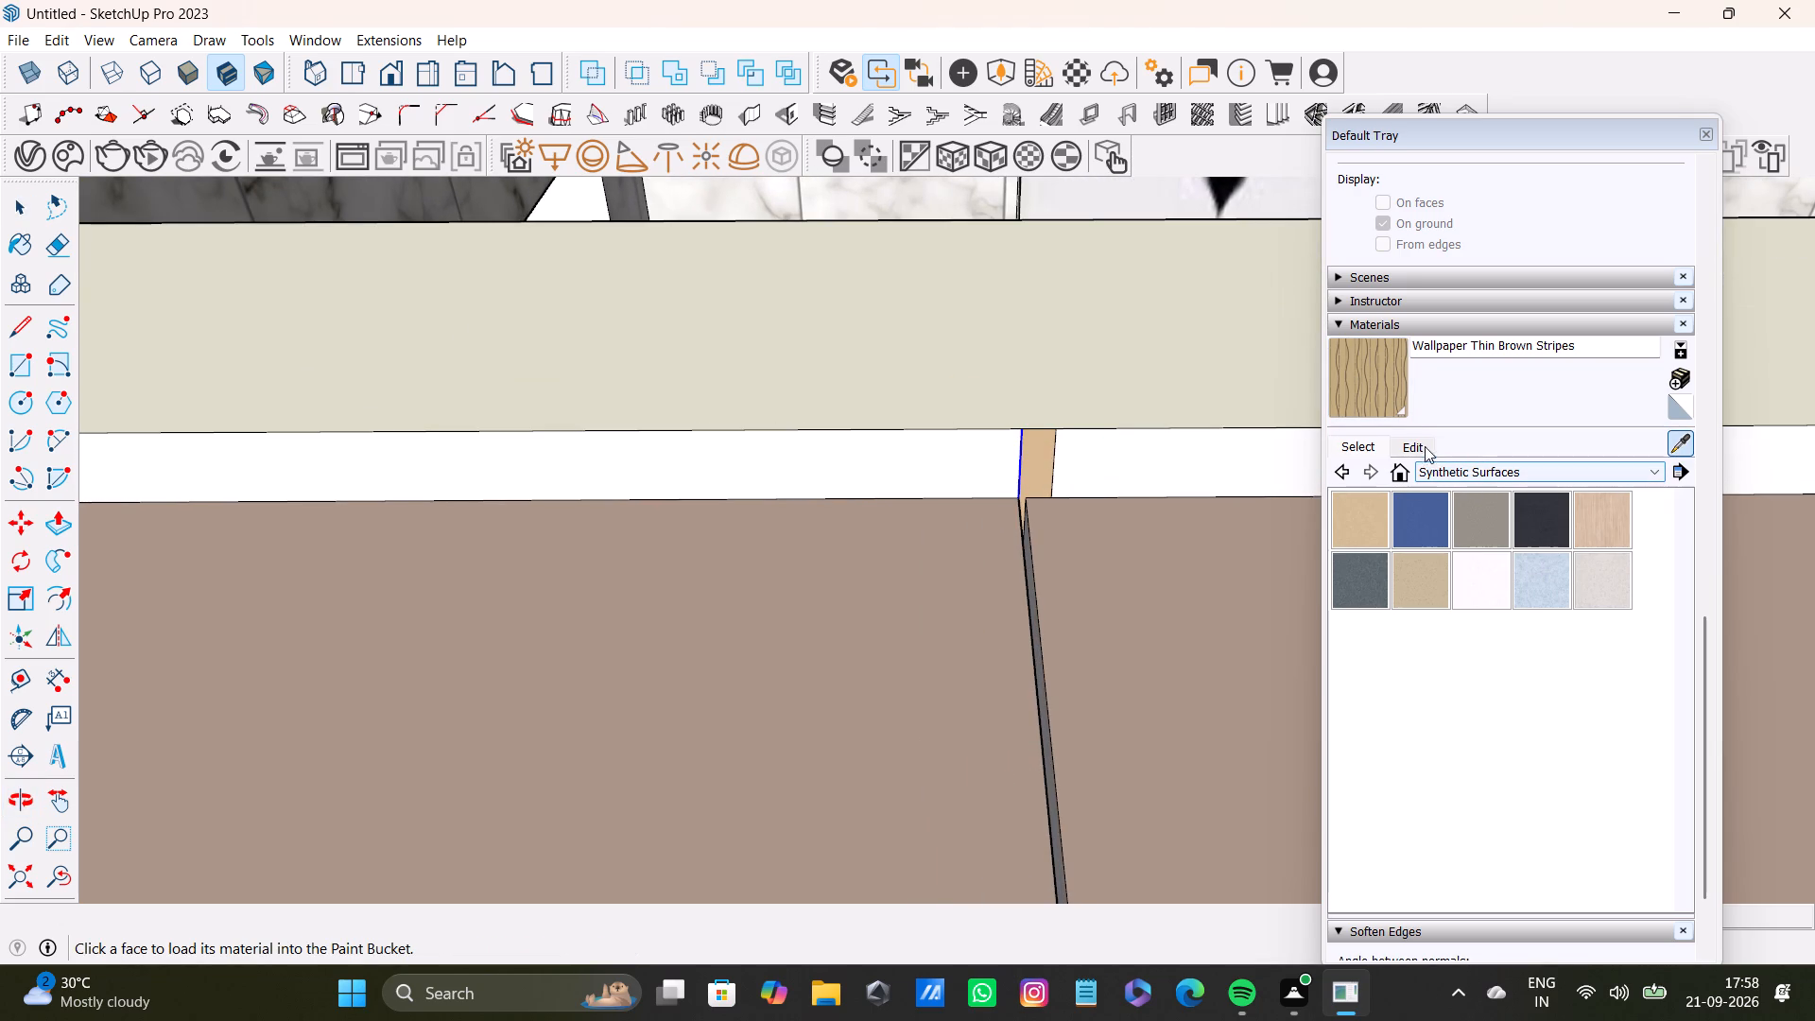
left_click(1065, 618)
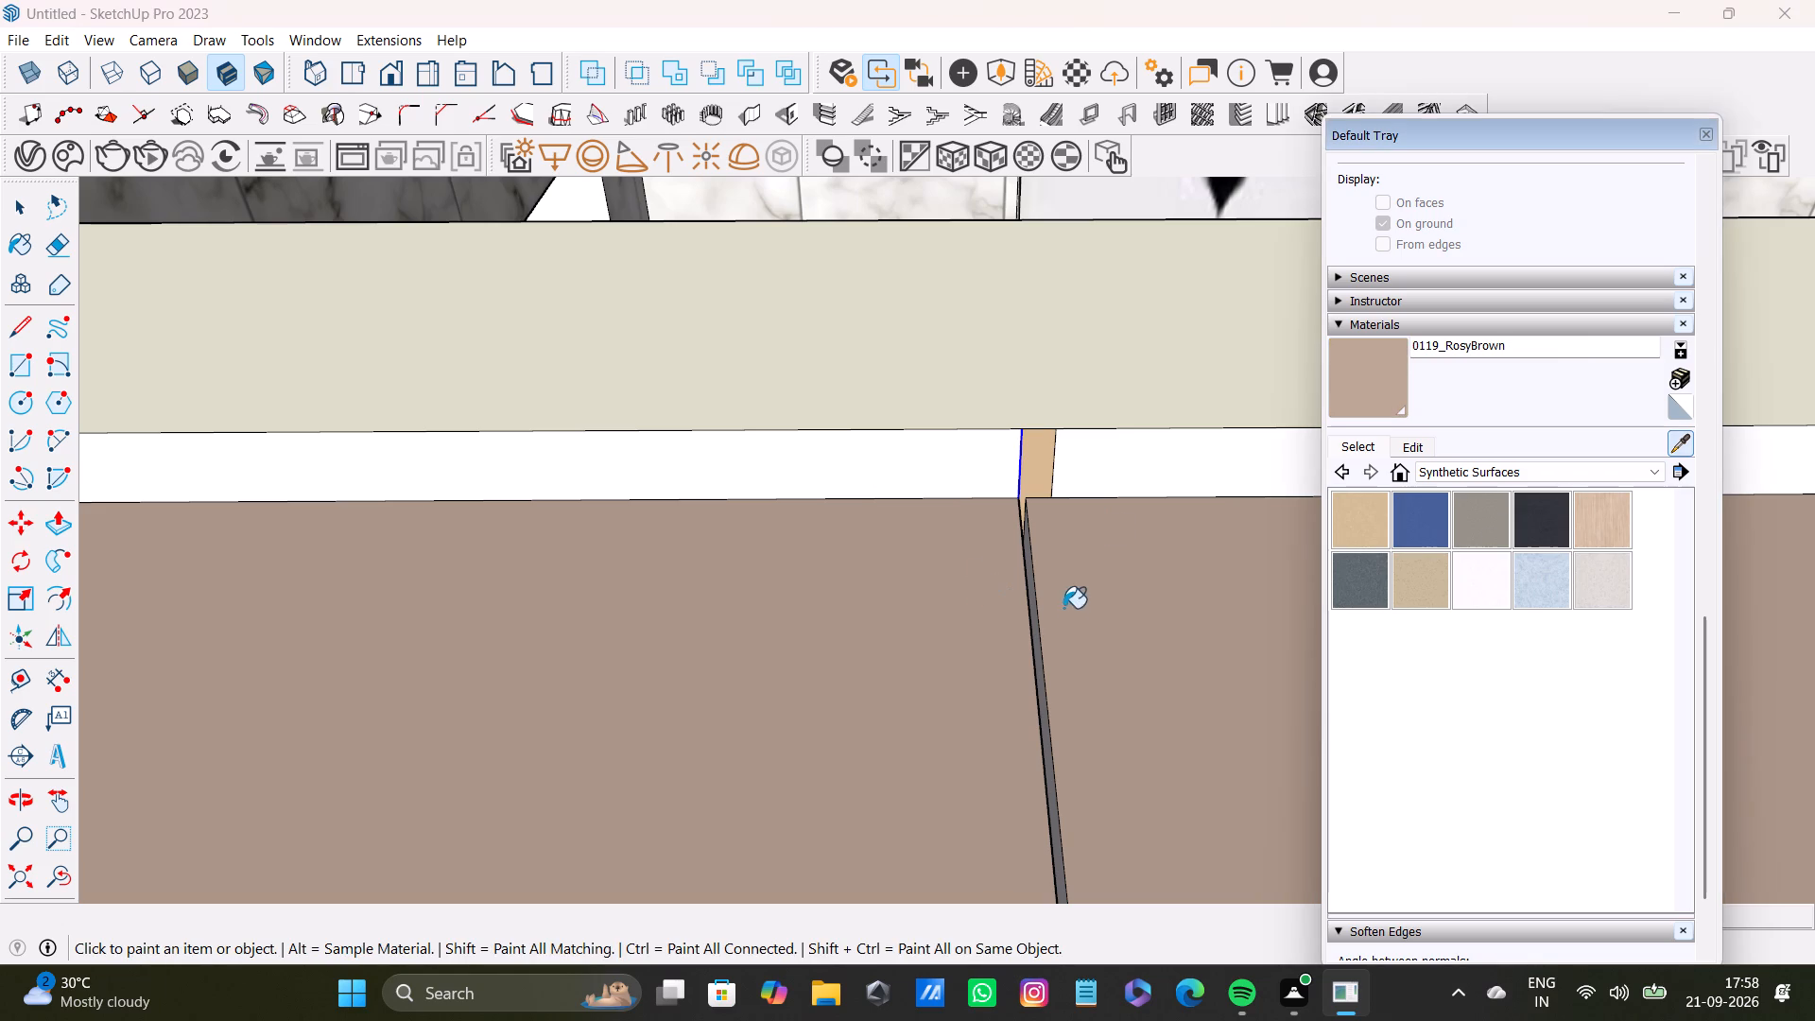
left_click(1169, 451)
left_click(901, 463)
left_click(1034, 460)
scroll(1029, 490, "down", 3)
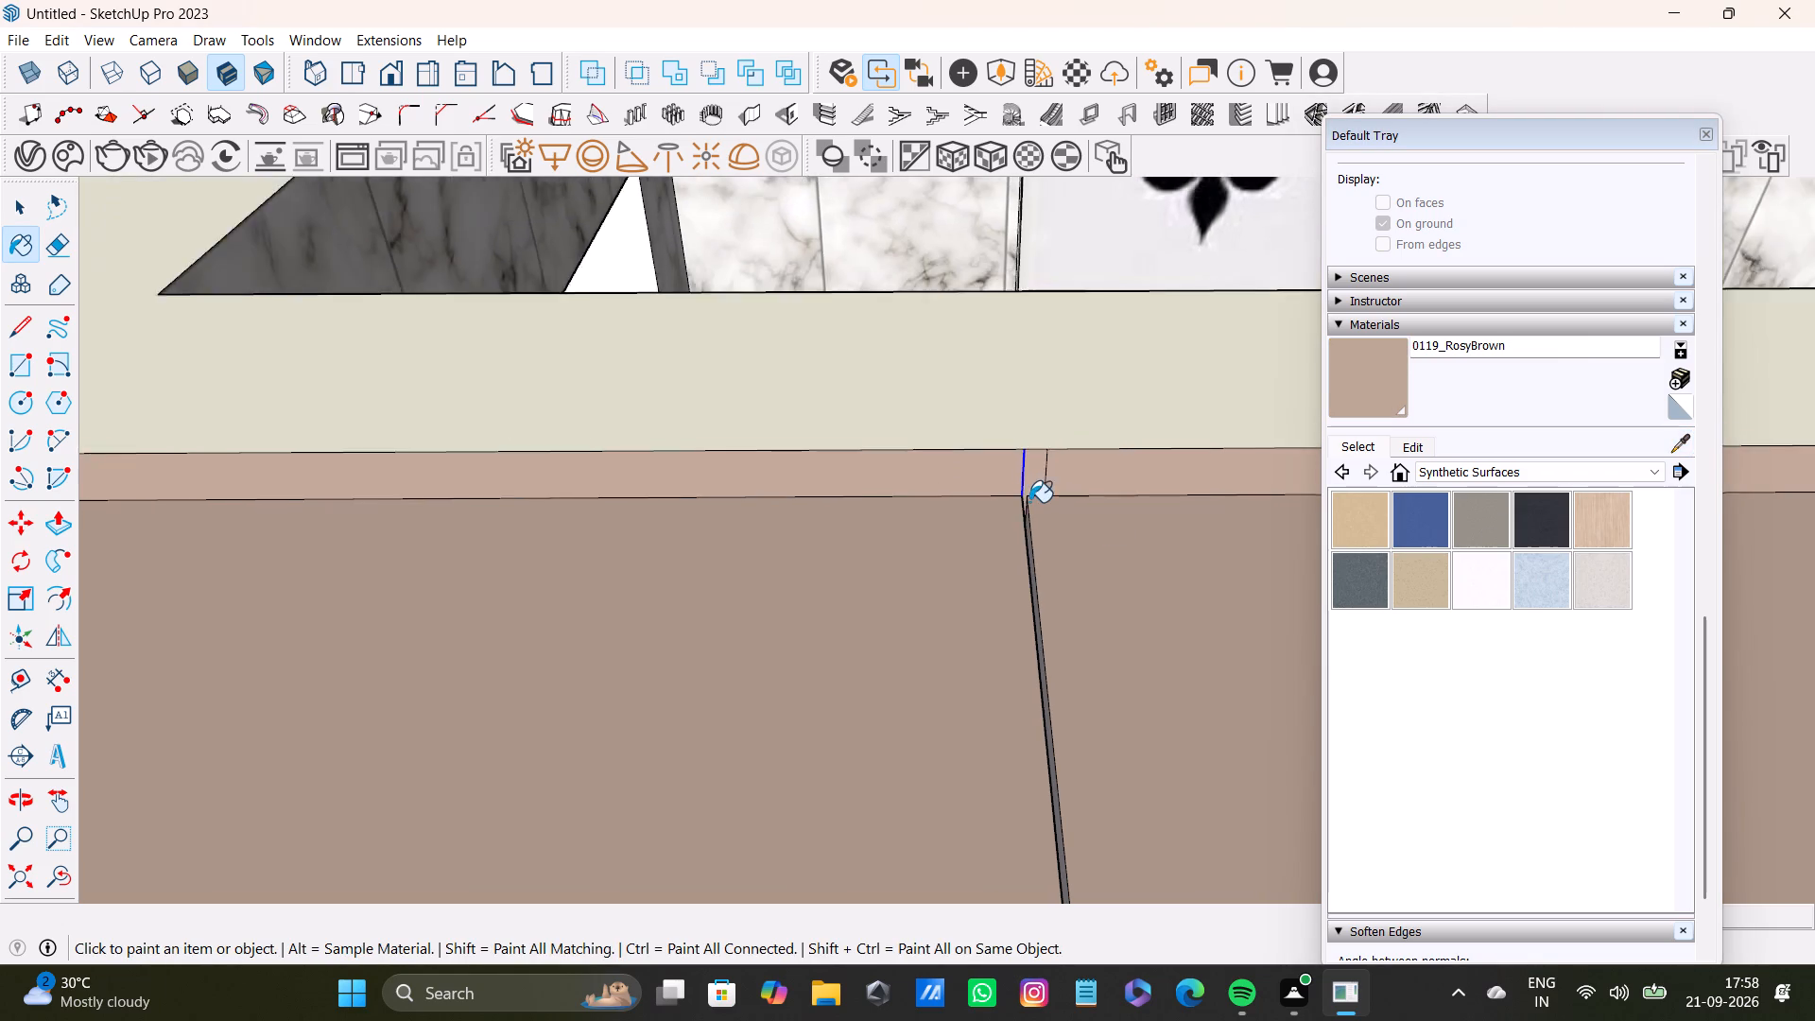
scroll(1029, 502, "down", 18)
scroll(579, 570, "down", 4)
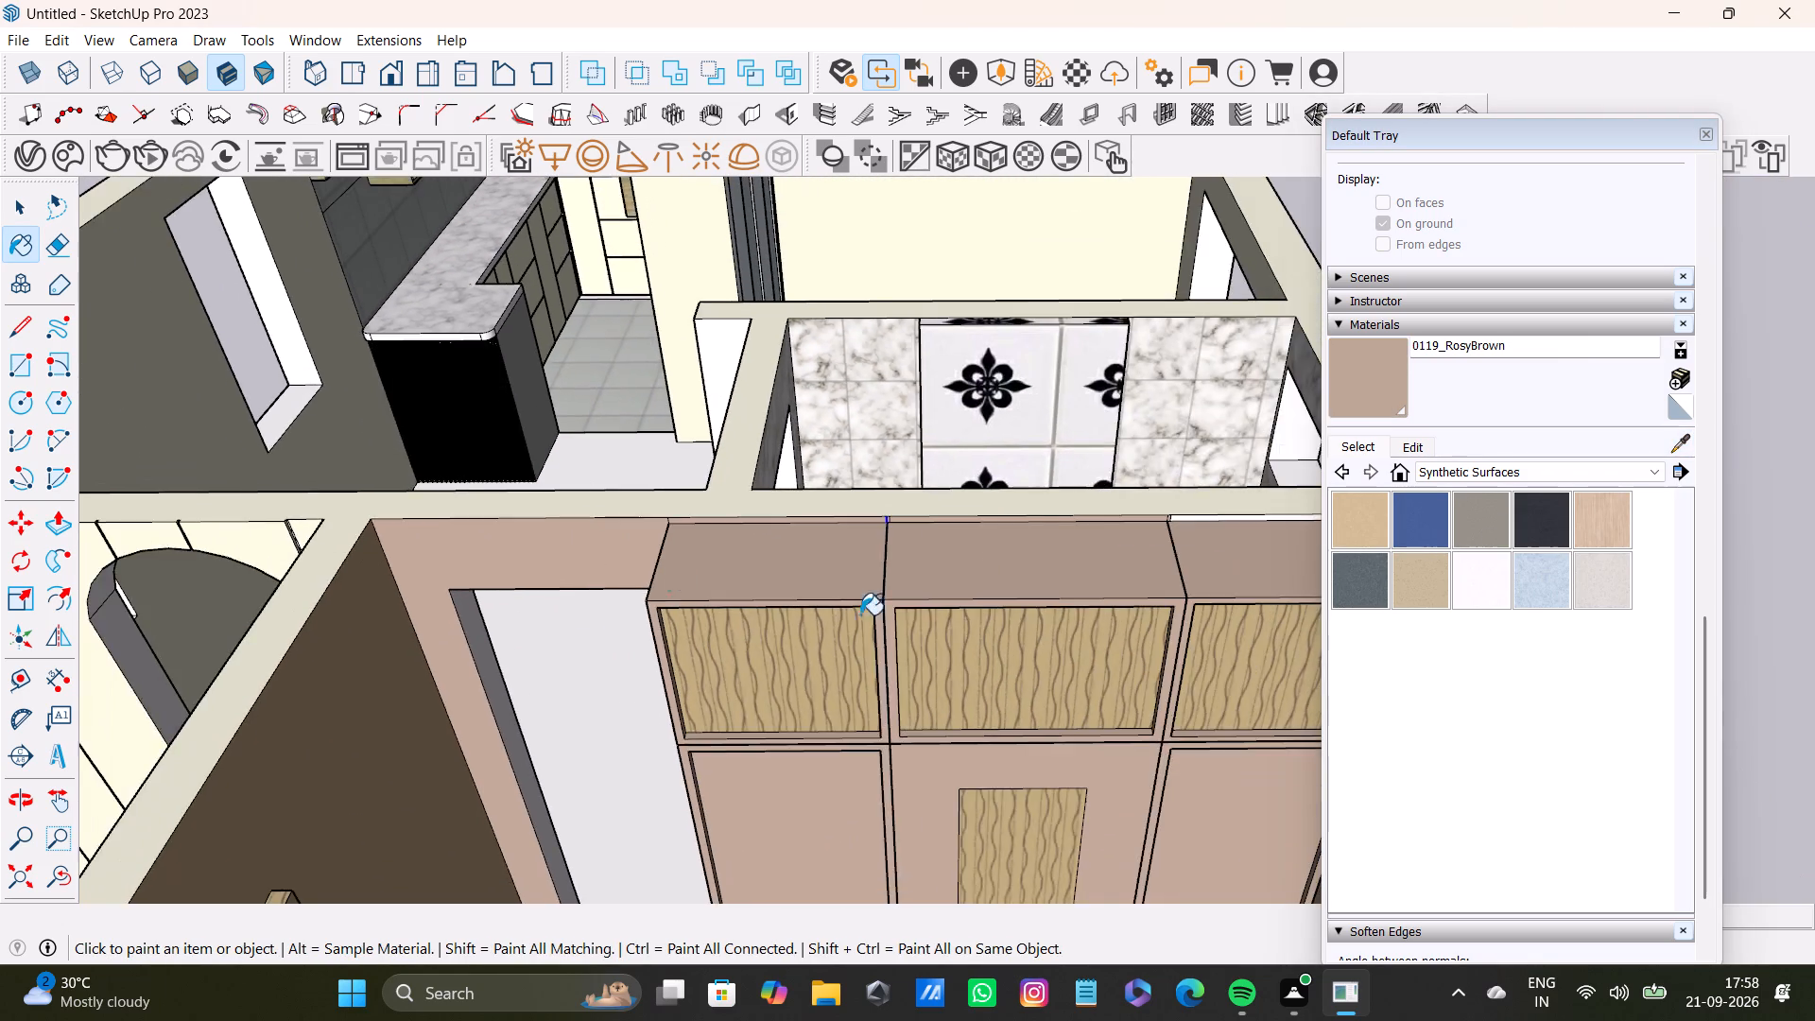
Sample 0035_Tan from the bedroom wall and repaint the wall around the doorway beside the cabinets with it.
middle_click_drag(860, 614, 295, 634)
scroll(340, 595, "down", 4)
middle_click_drag(351, 598, 937, 713)
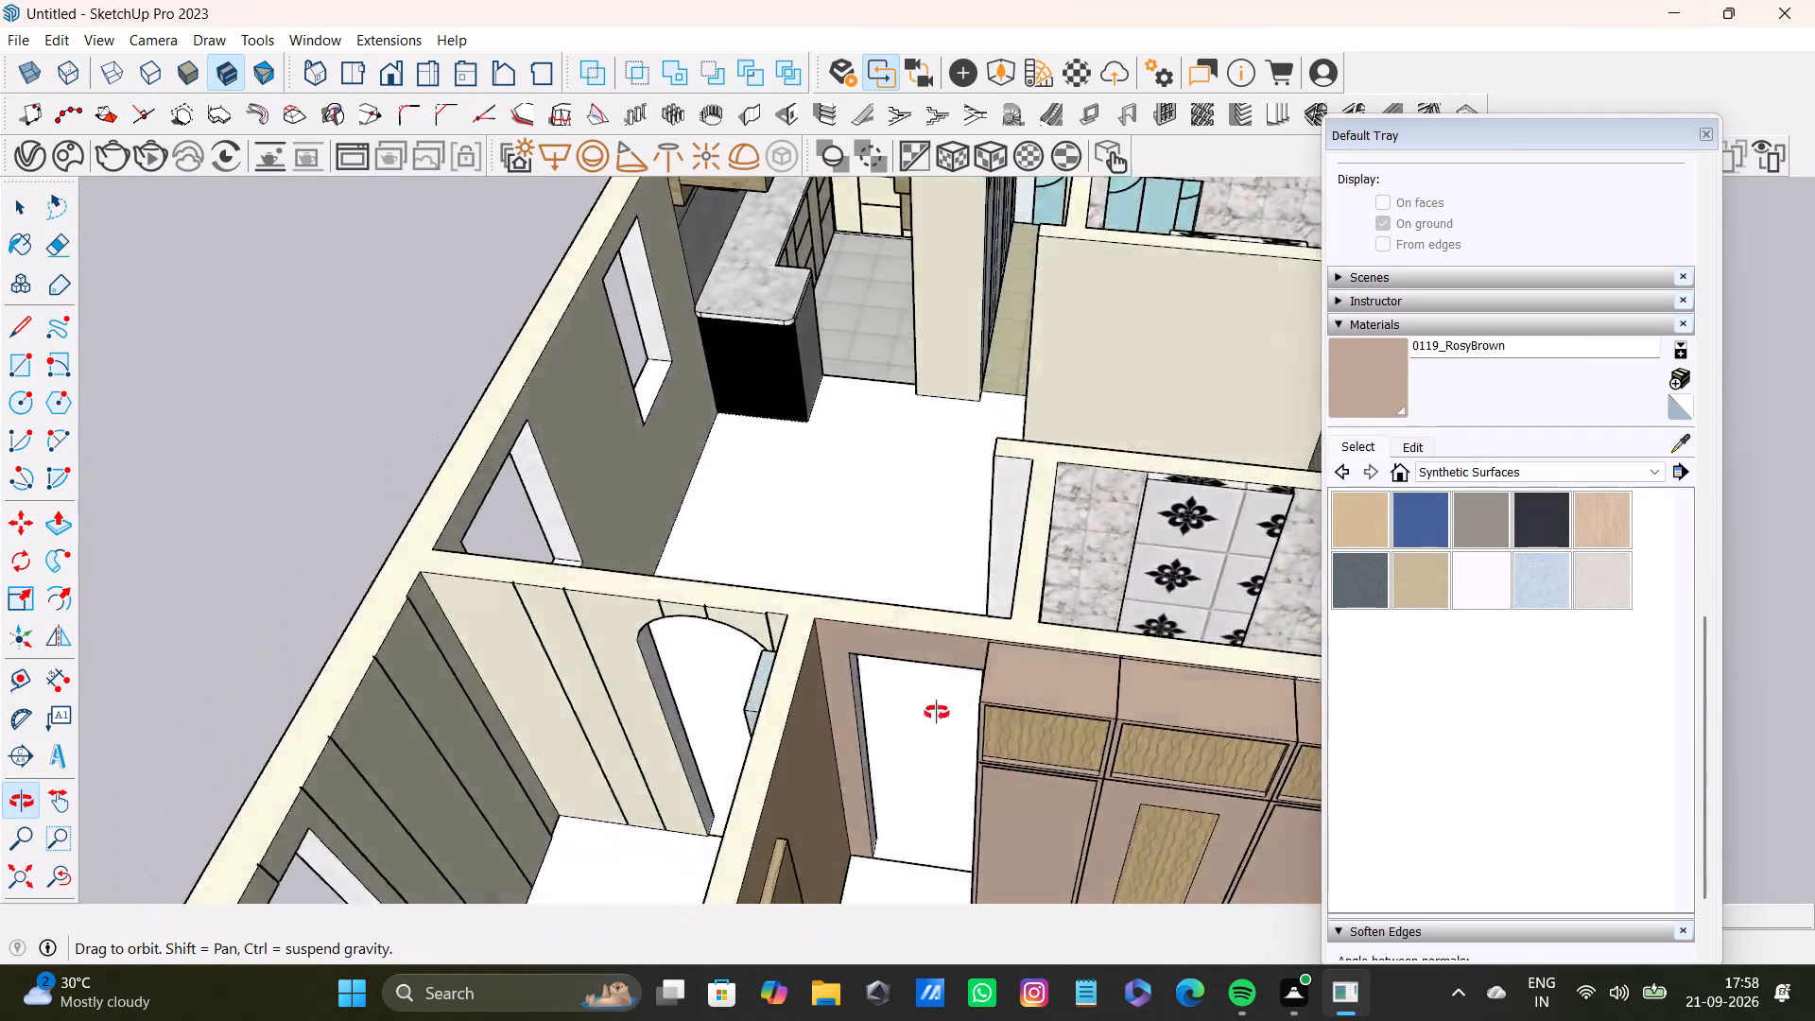
middle_click_drag(937, 713, 1596, 697)
scroll(915, 481, "down", 4)
middle_click_drag(912, 481, 1452, 470)
scroll(930, 292, "up", 4)
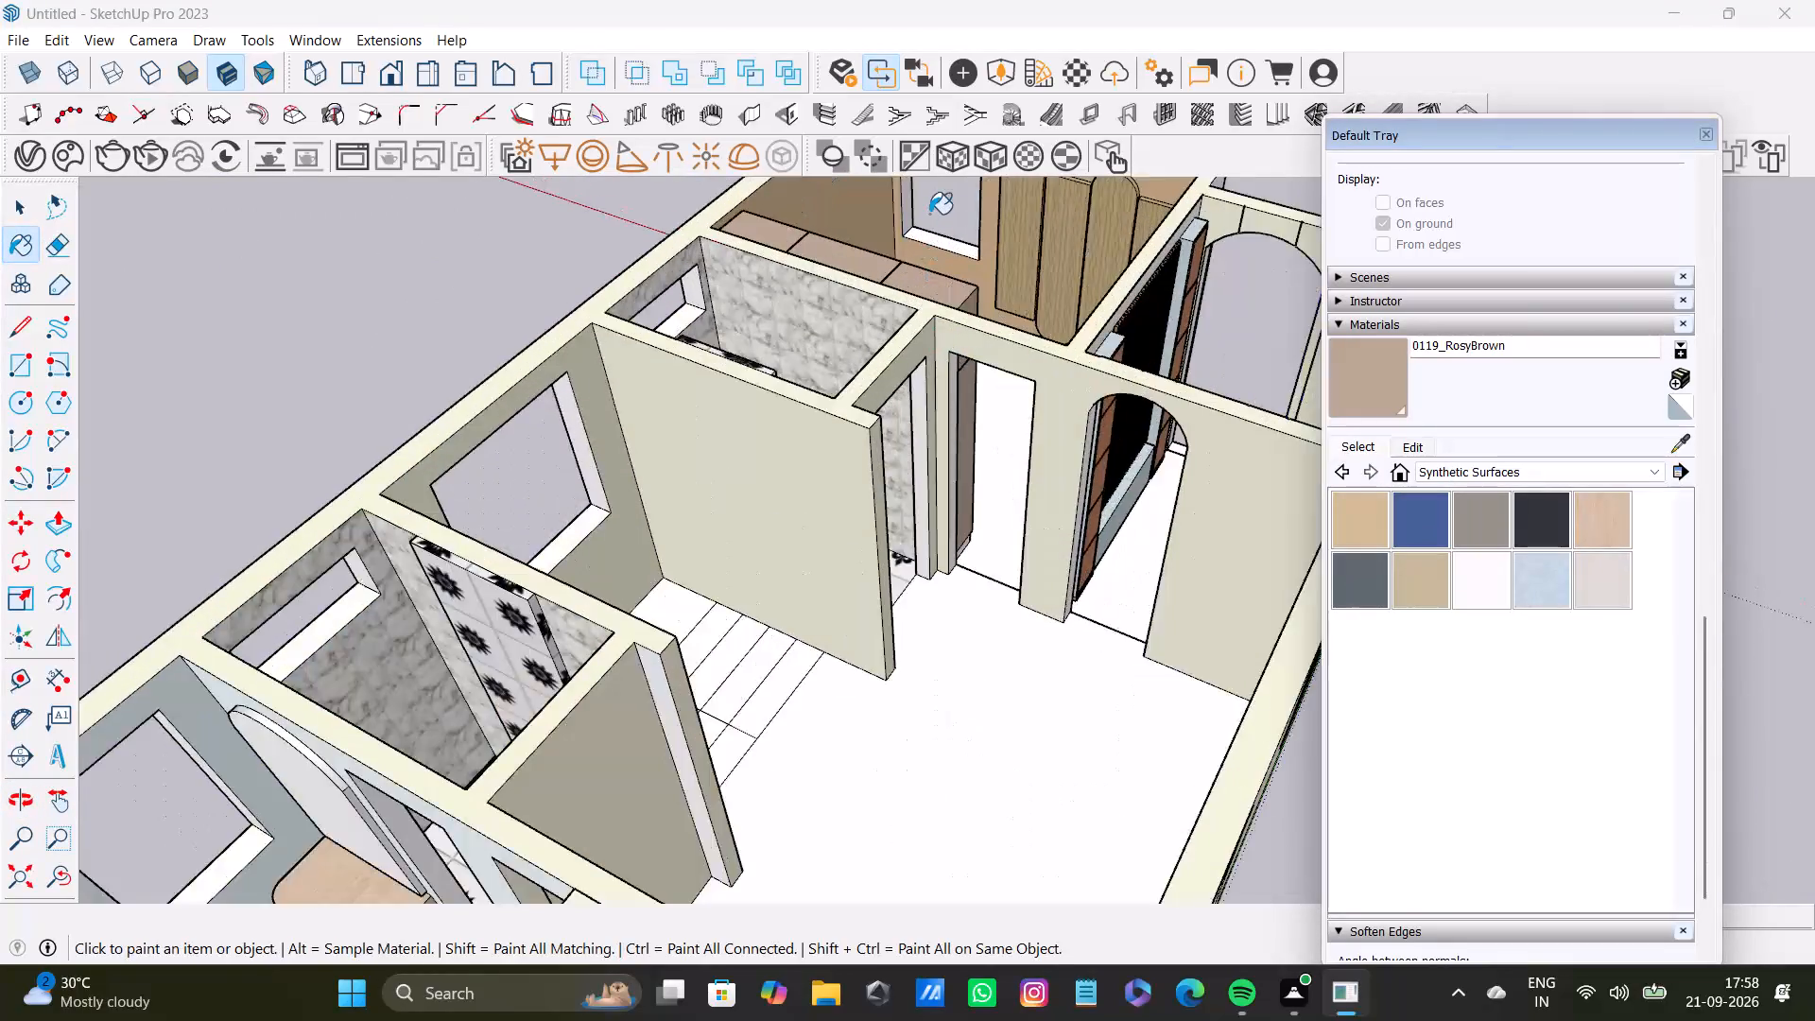
scroll(929, 214, "up", 8)
middle_click_drag(1033, 320, 0, 405)
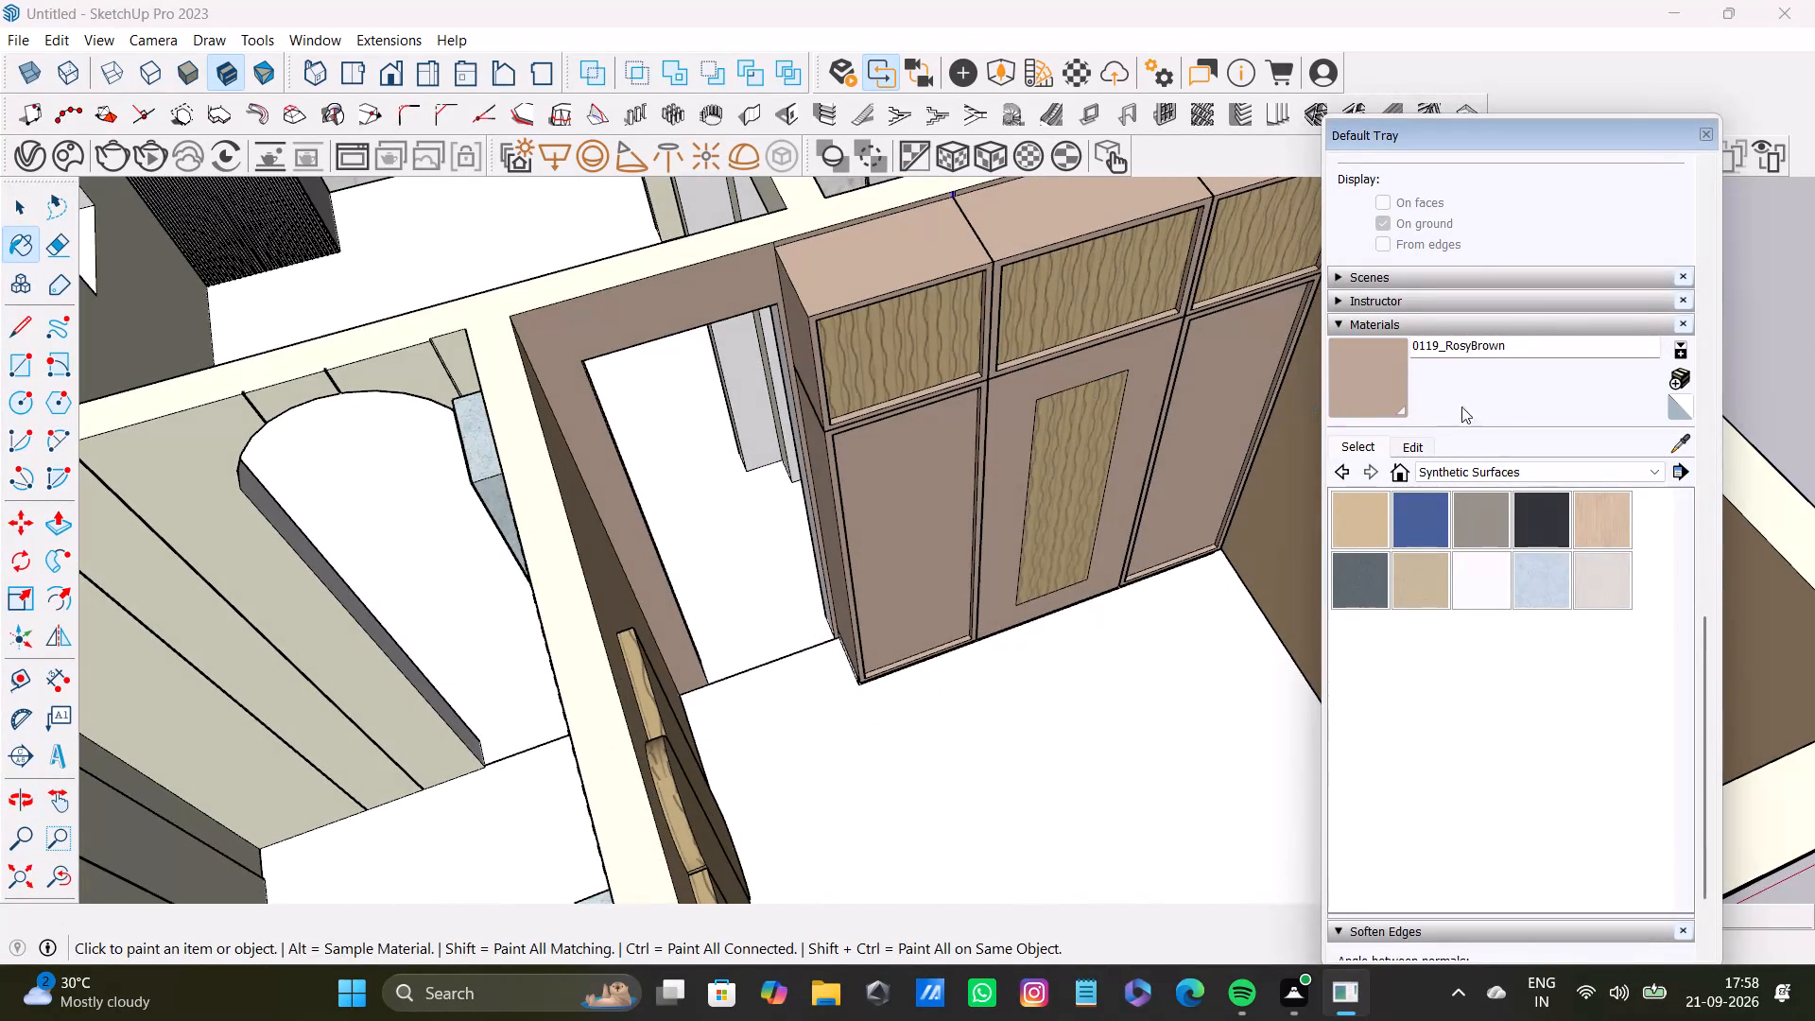
left_click(1684, 442)
left_click(1290, 511)
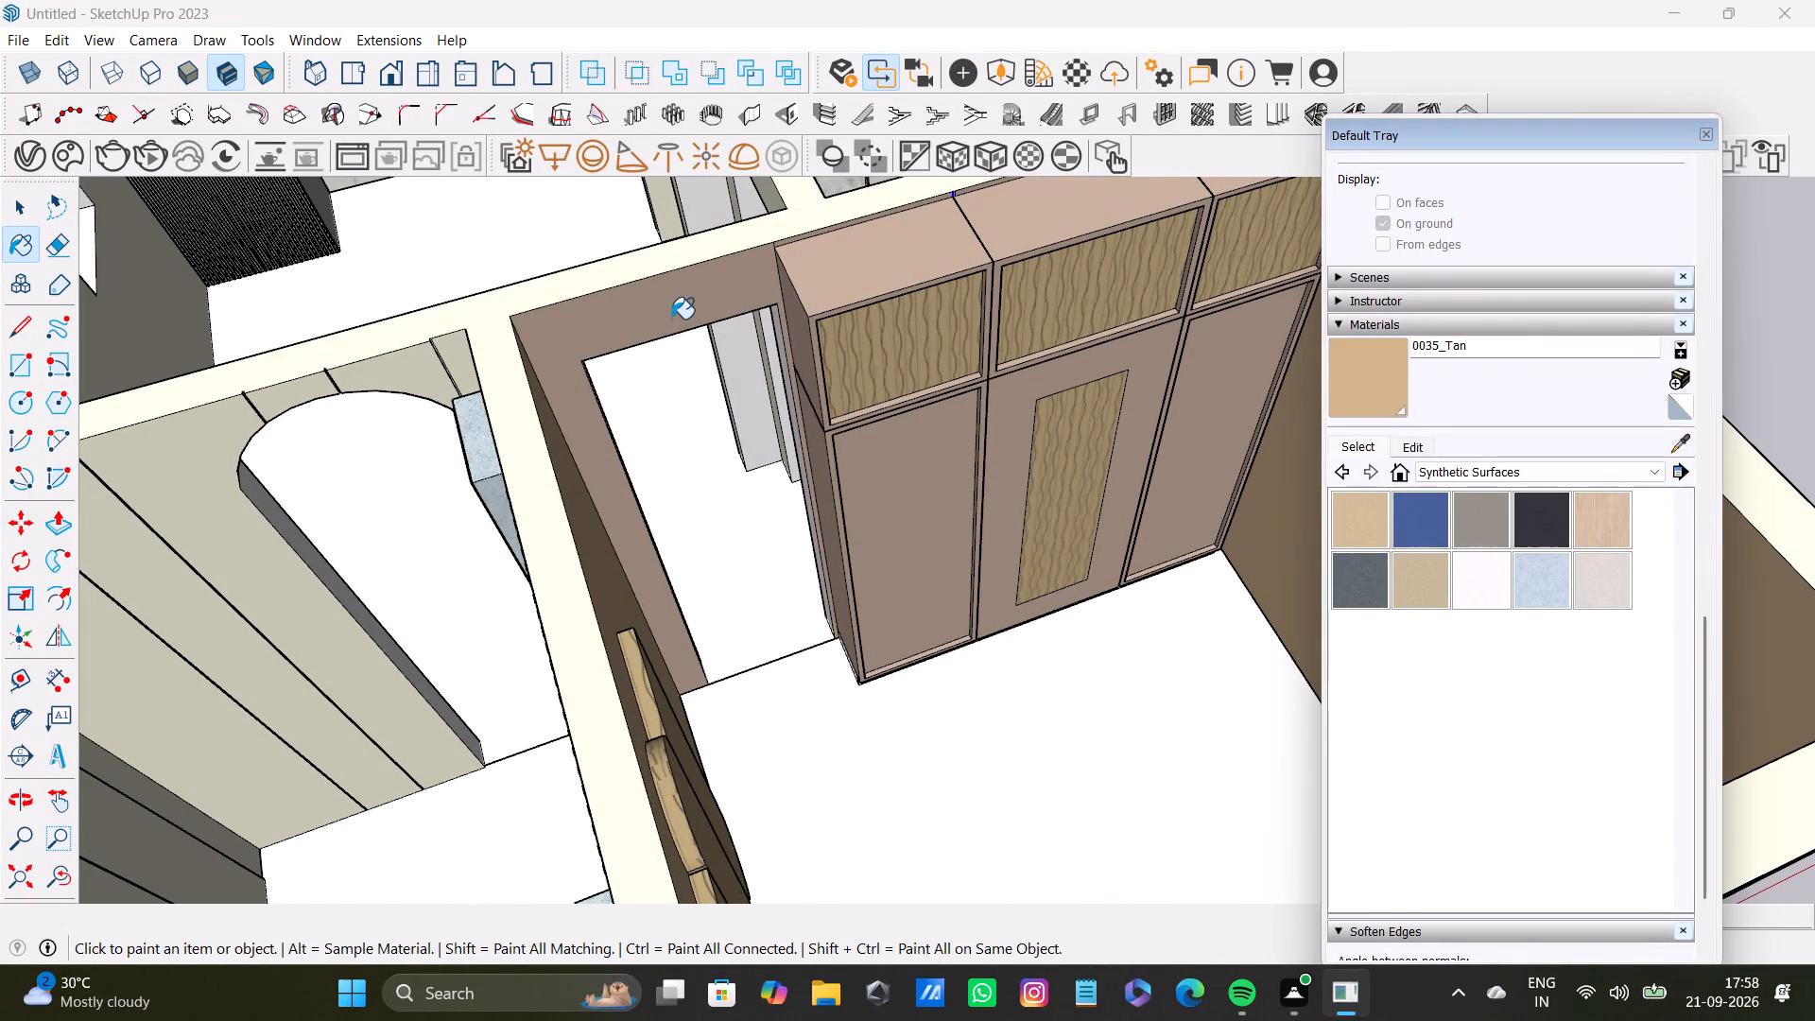
left_click(705, 302)
Examine the bedroom's walls, headboard panels and cabinets and the adjoining slatted wall from several sides for unfinished surfaces.
scroll(761, 330, "down", 4)
middle_click_drag(803, 426, 1577, 335)
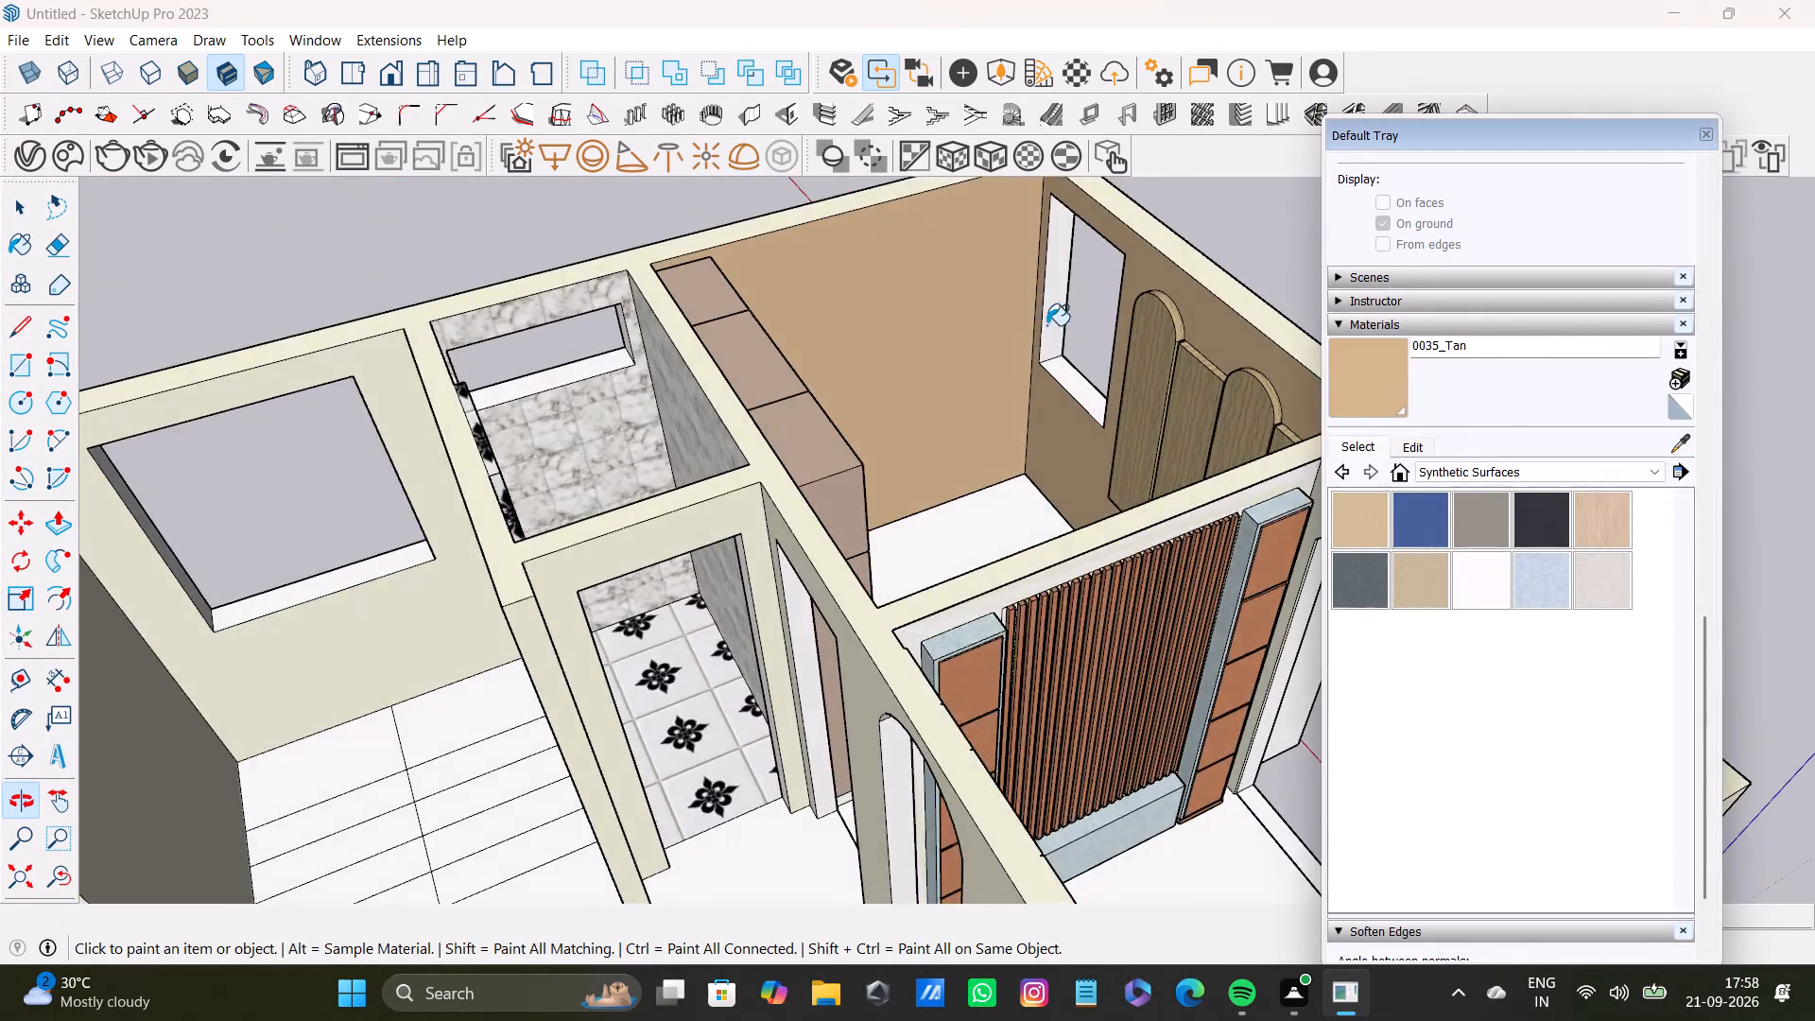
scroll(1037, 322, "up", 3)
middle_click_drag(959, 350, 337, 392)
scroll(756, 312, "down", 5)
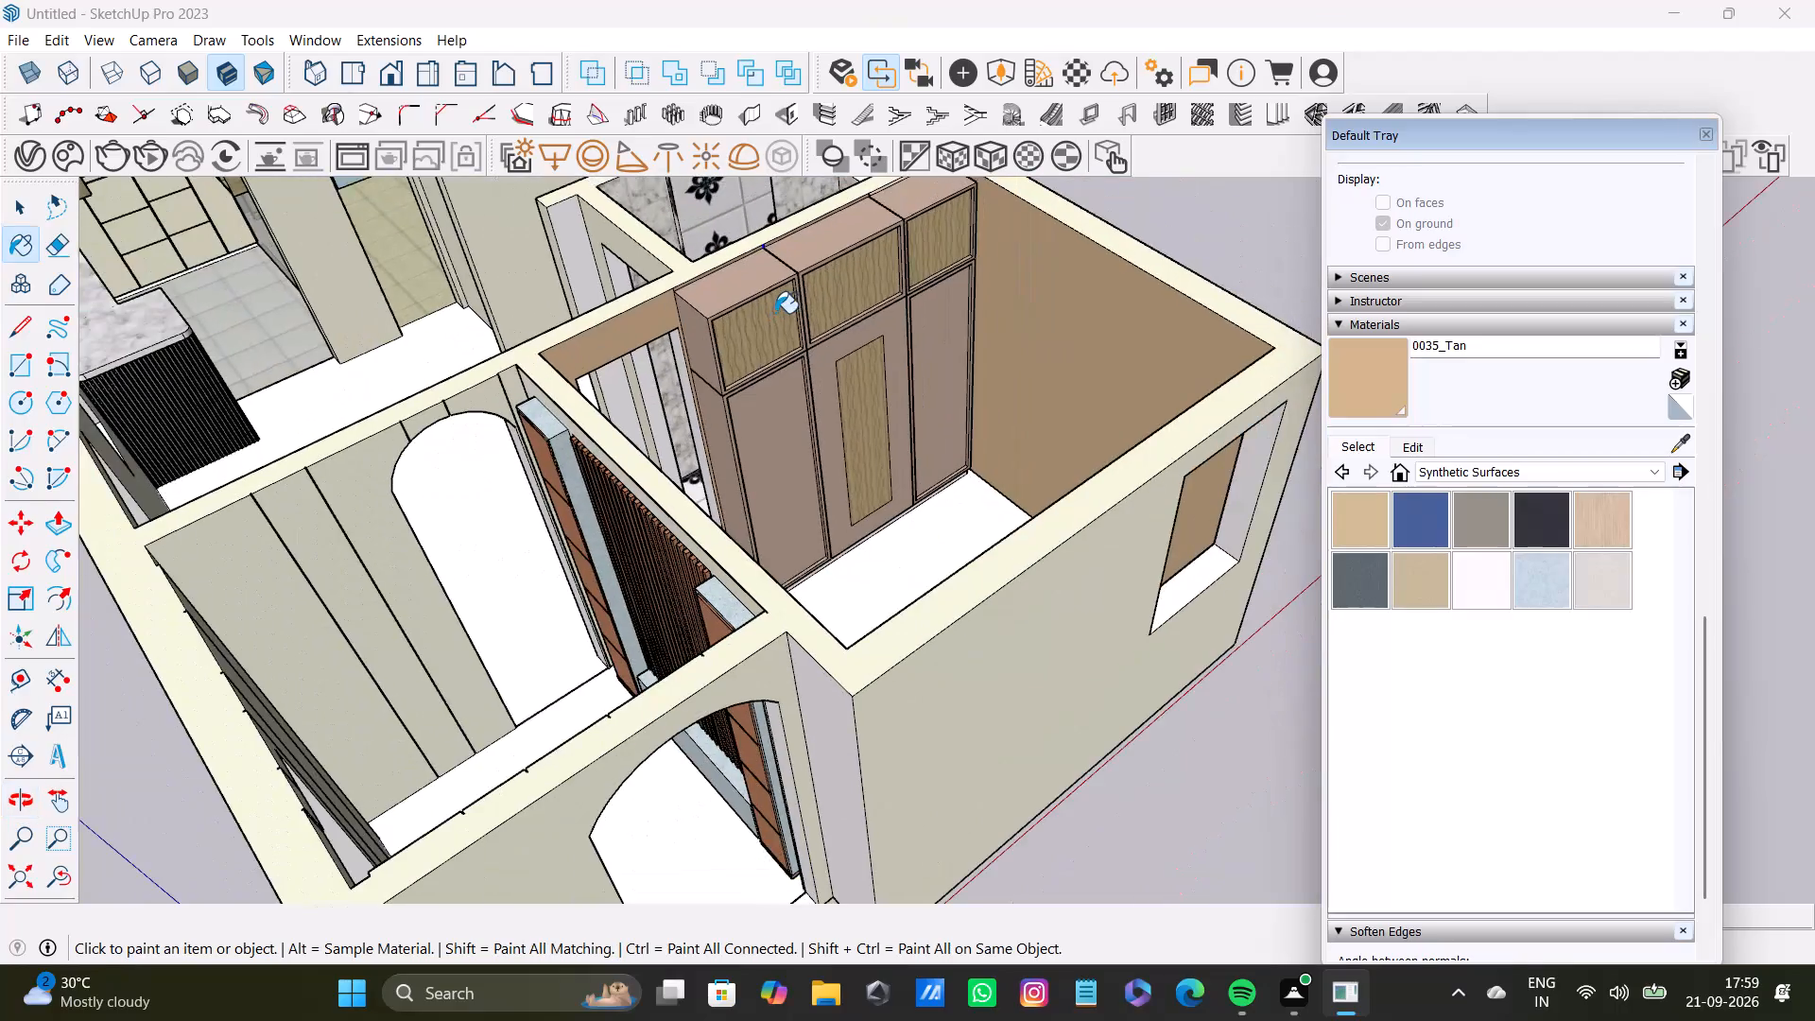
middle_click_drag(790, 333, 411, 375)
scroll(683, 357, "down", 5)
middle_click_drag(843, 386, 300, 406)
scroll(1000, 302, "up", 6)
middle_click_drag(937, 292, 882, 290)
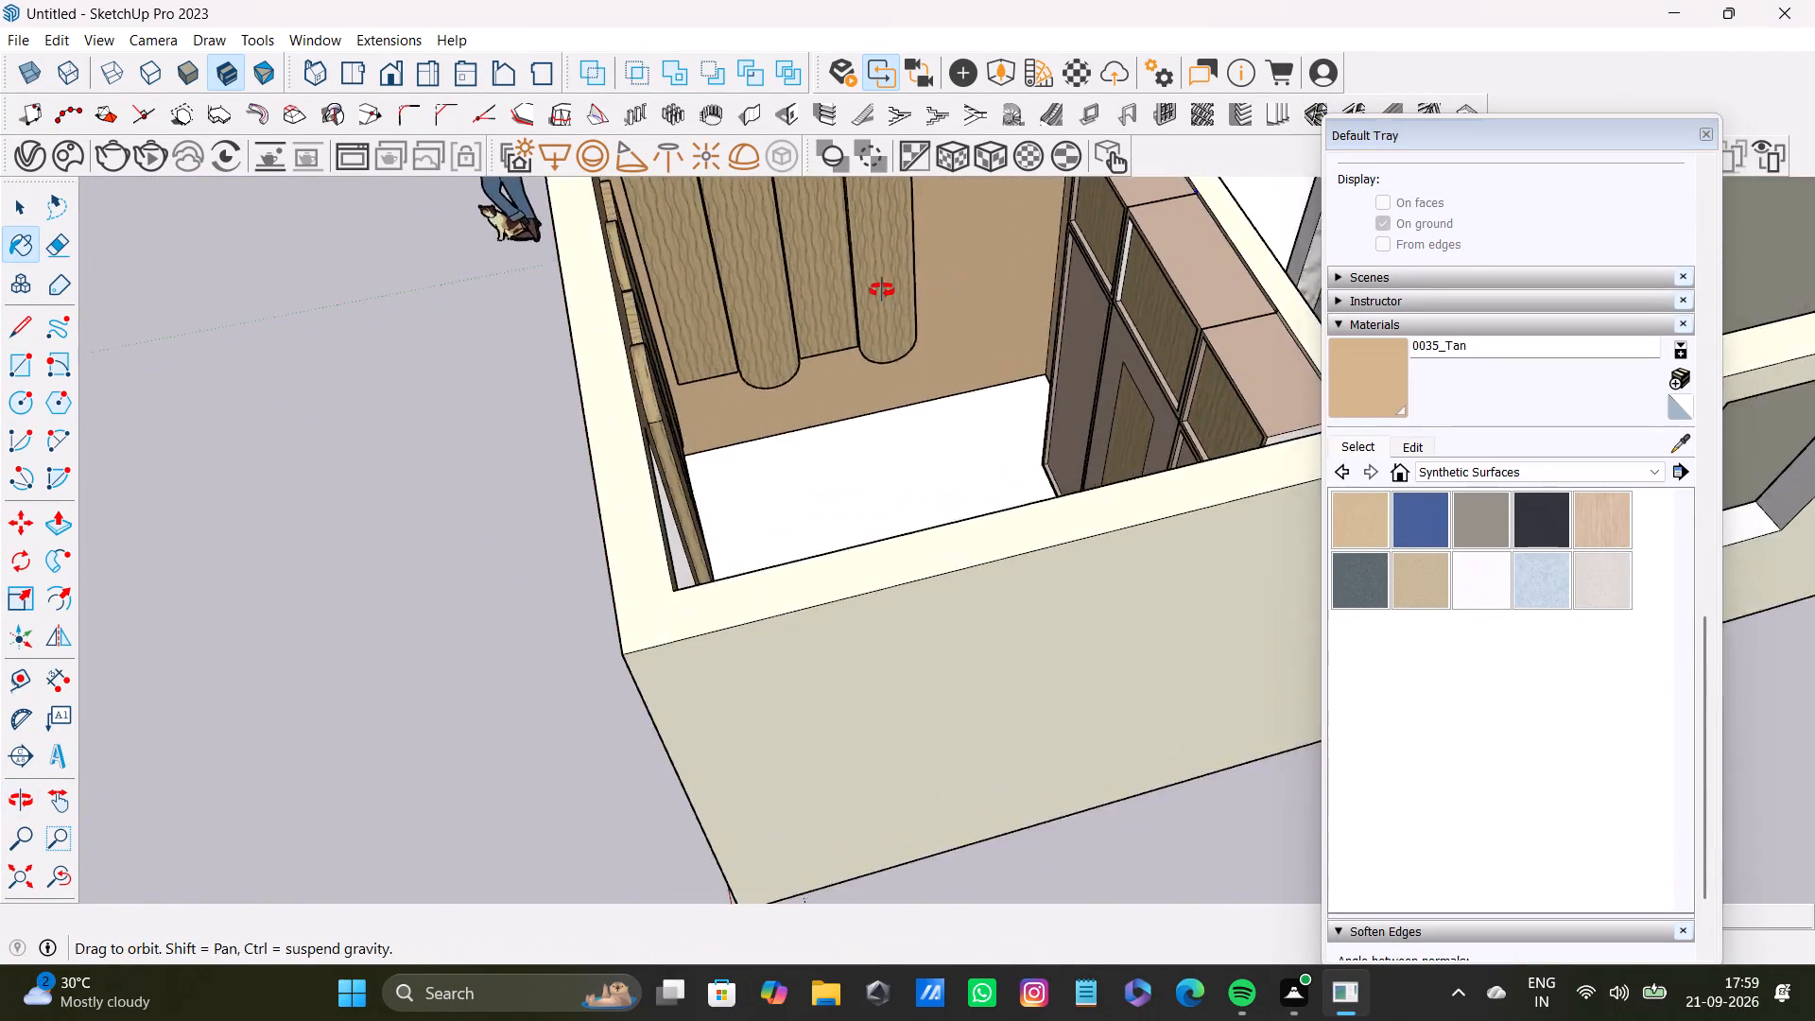
middle_click_drag(882, 290, 466, 300)
scroll(634, 261, "down", 4)
middle_click_drag(724, 286, 1159, 254)
scroll(1046, 296, "down", 6)
middle_click_drag(897, 363, 1492, 454)
scroll(687, 444, "up", 8)
middle_click_drag(941, 431, 1280, 306)
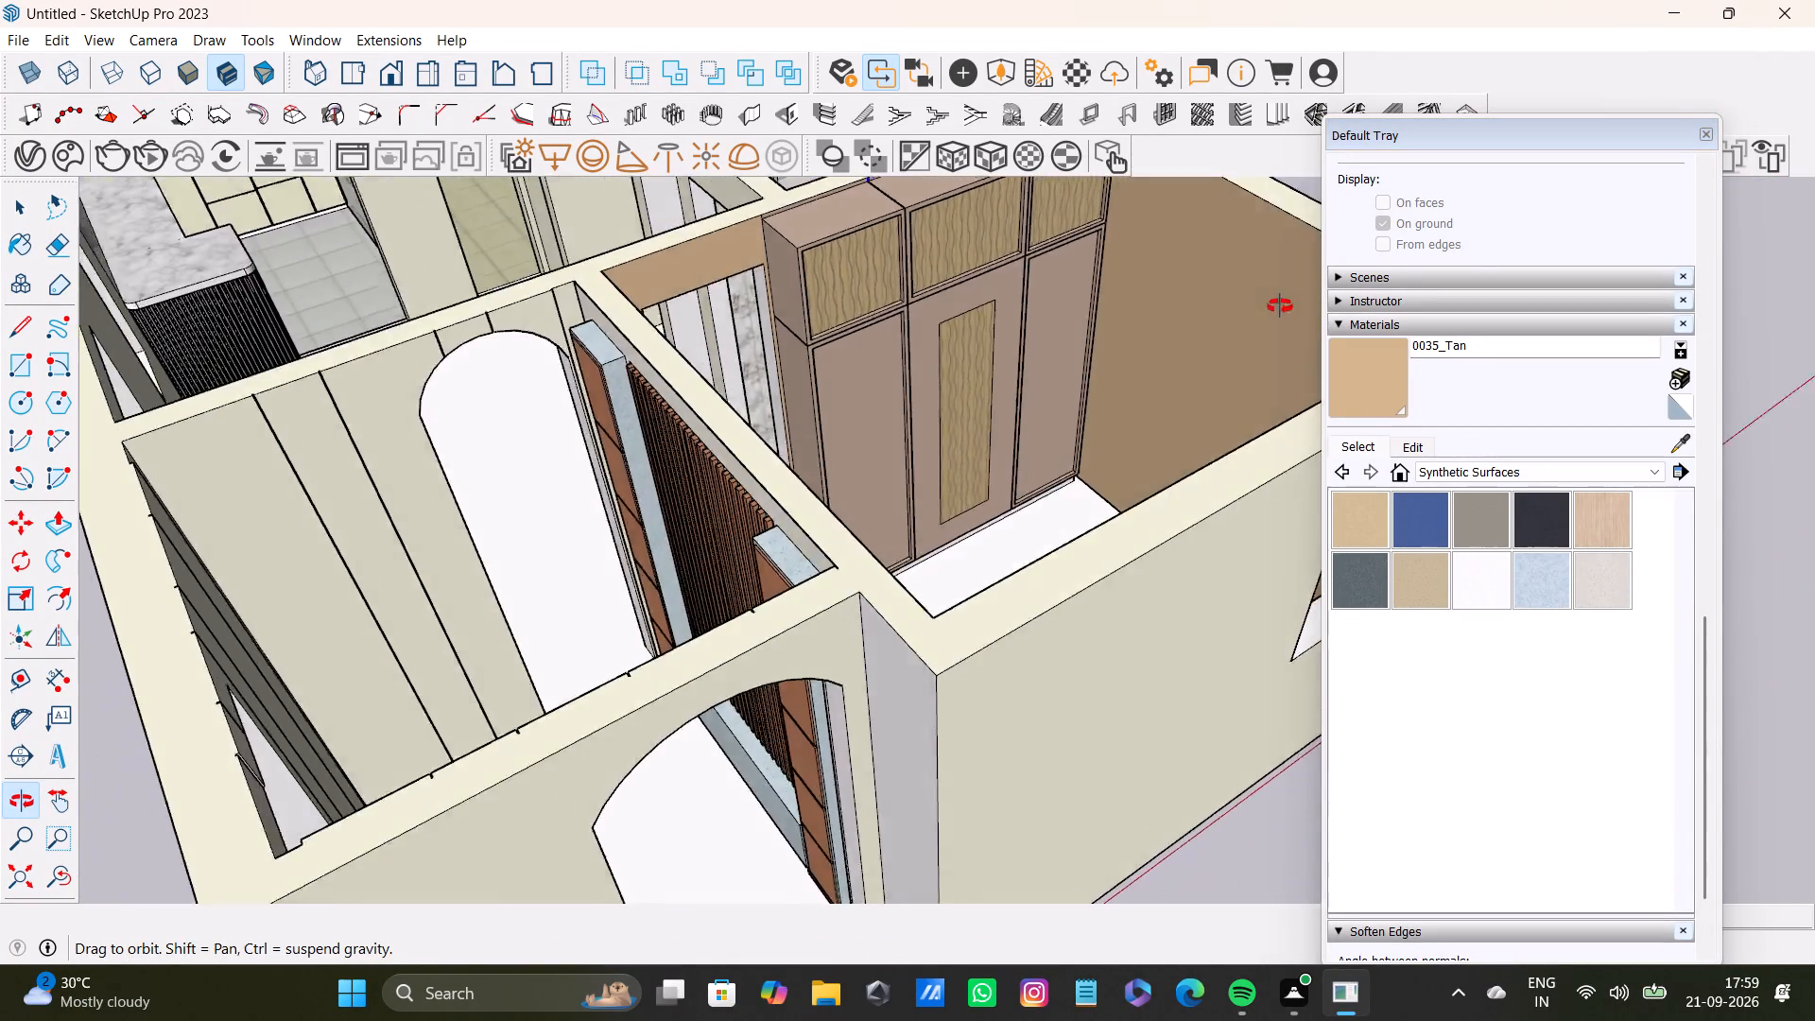
middle_click_drag(1280, 306, 1296, 312)
scroll(815, 375, "up", 4)
middle_click_drag(772, 378, 992, 300)
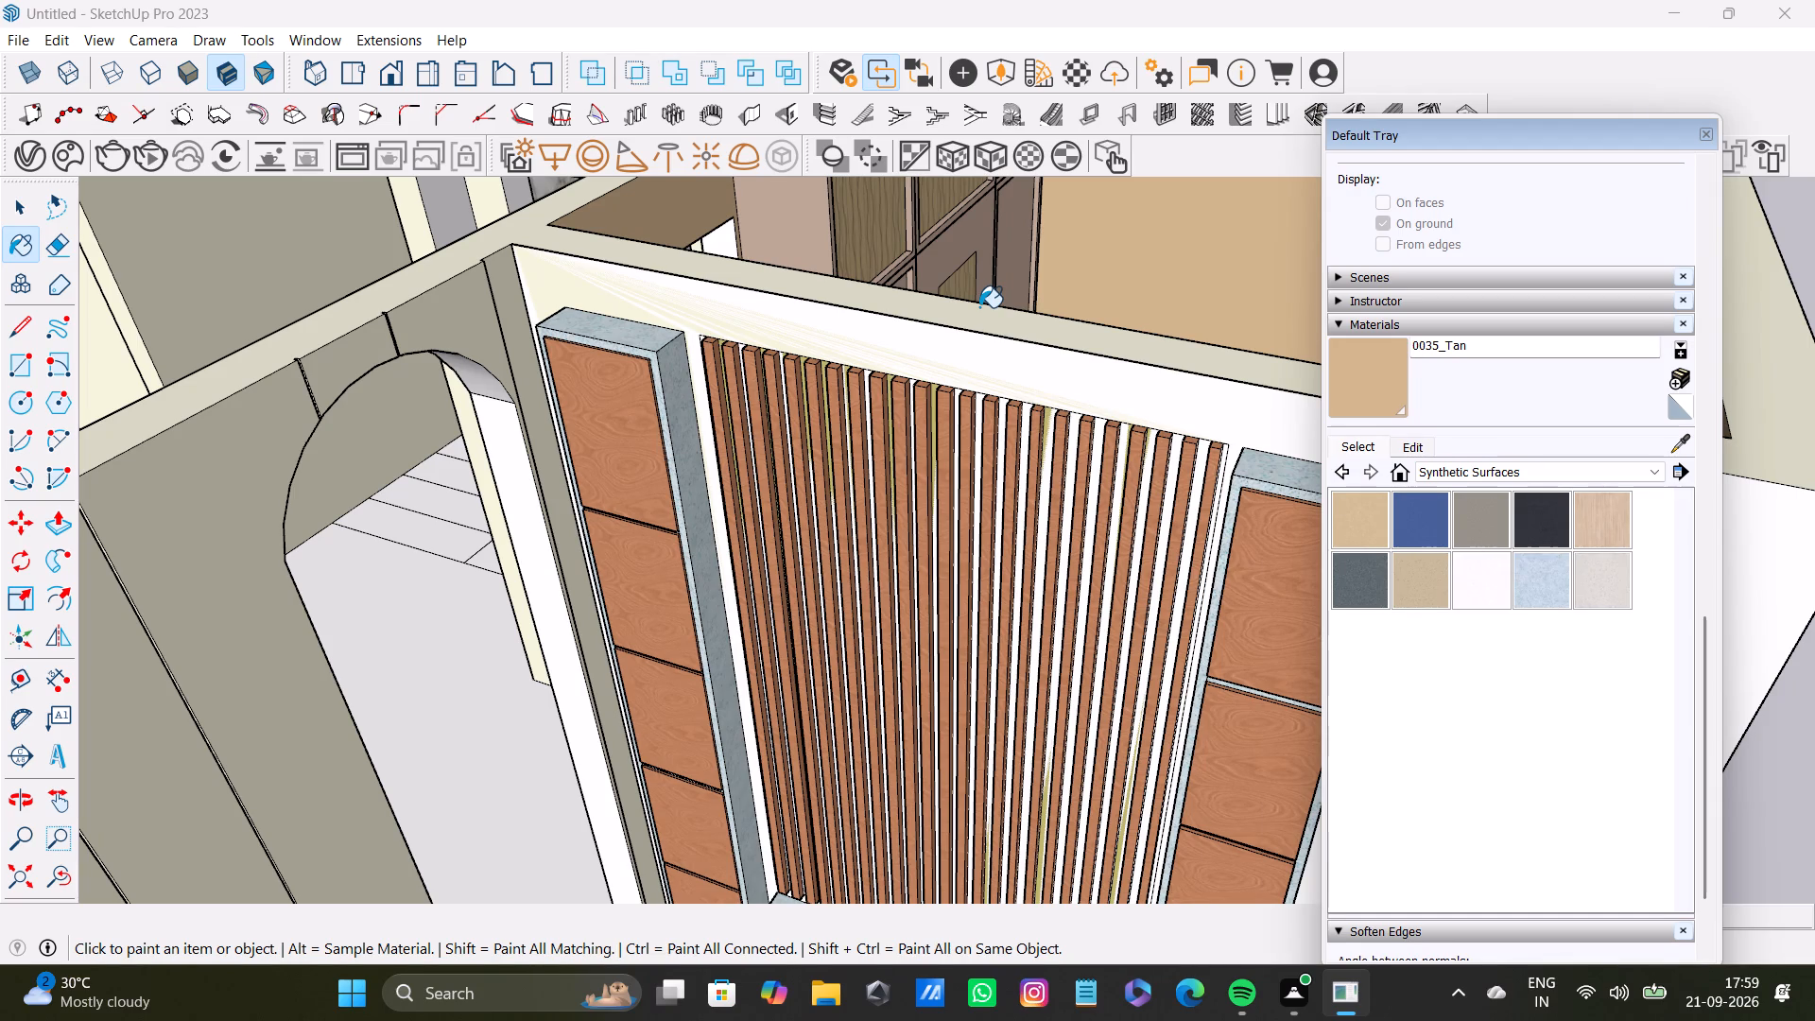
key("space")
scroll(8, 346, "down", 8)
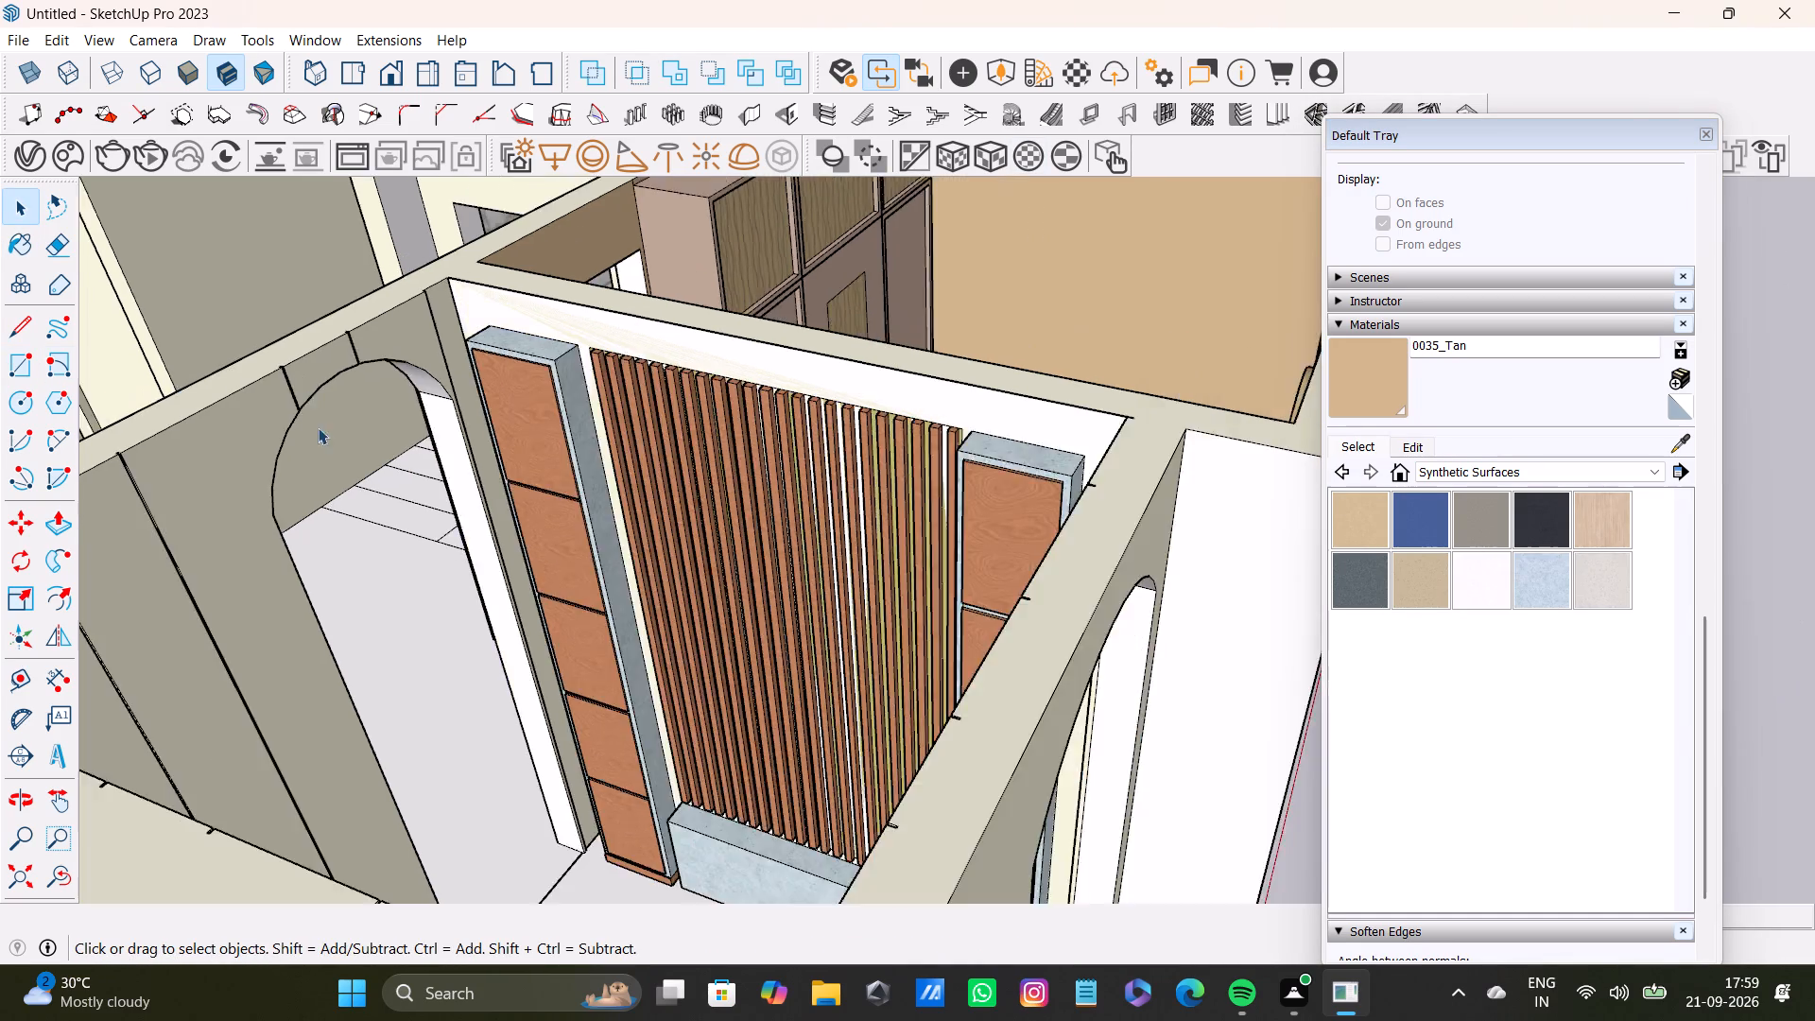
scroll(318, 427, "down", 6)
middle_click_drag(349, 497, 1079, 551)
left_click(917, 442)
scroll(891, 593, "up", 3)
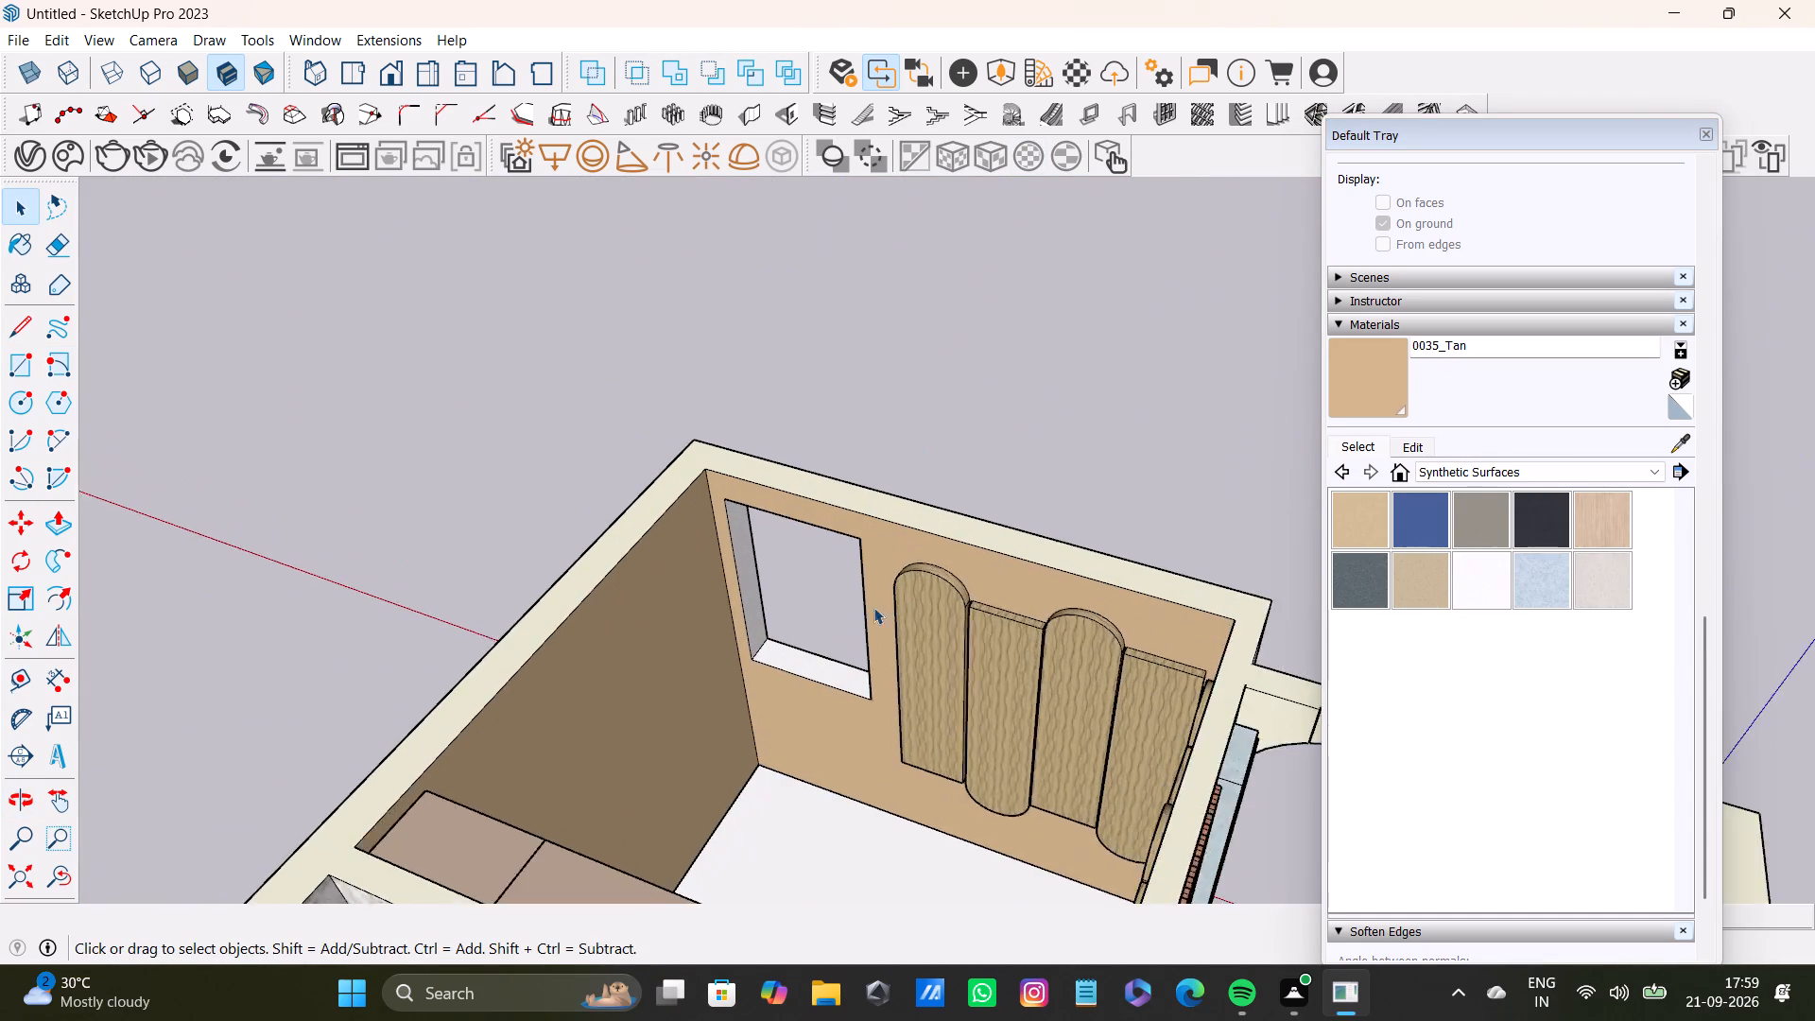
scroll(873, 607, "up", 4)
middle_click_drag(786, 637, 183, 639)
scroll(452, 620, "down", 3)
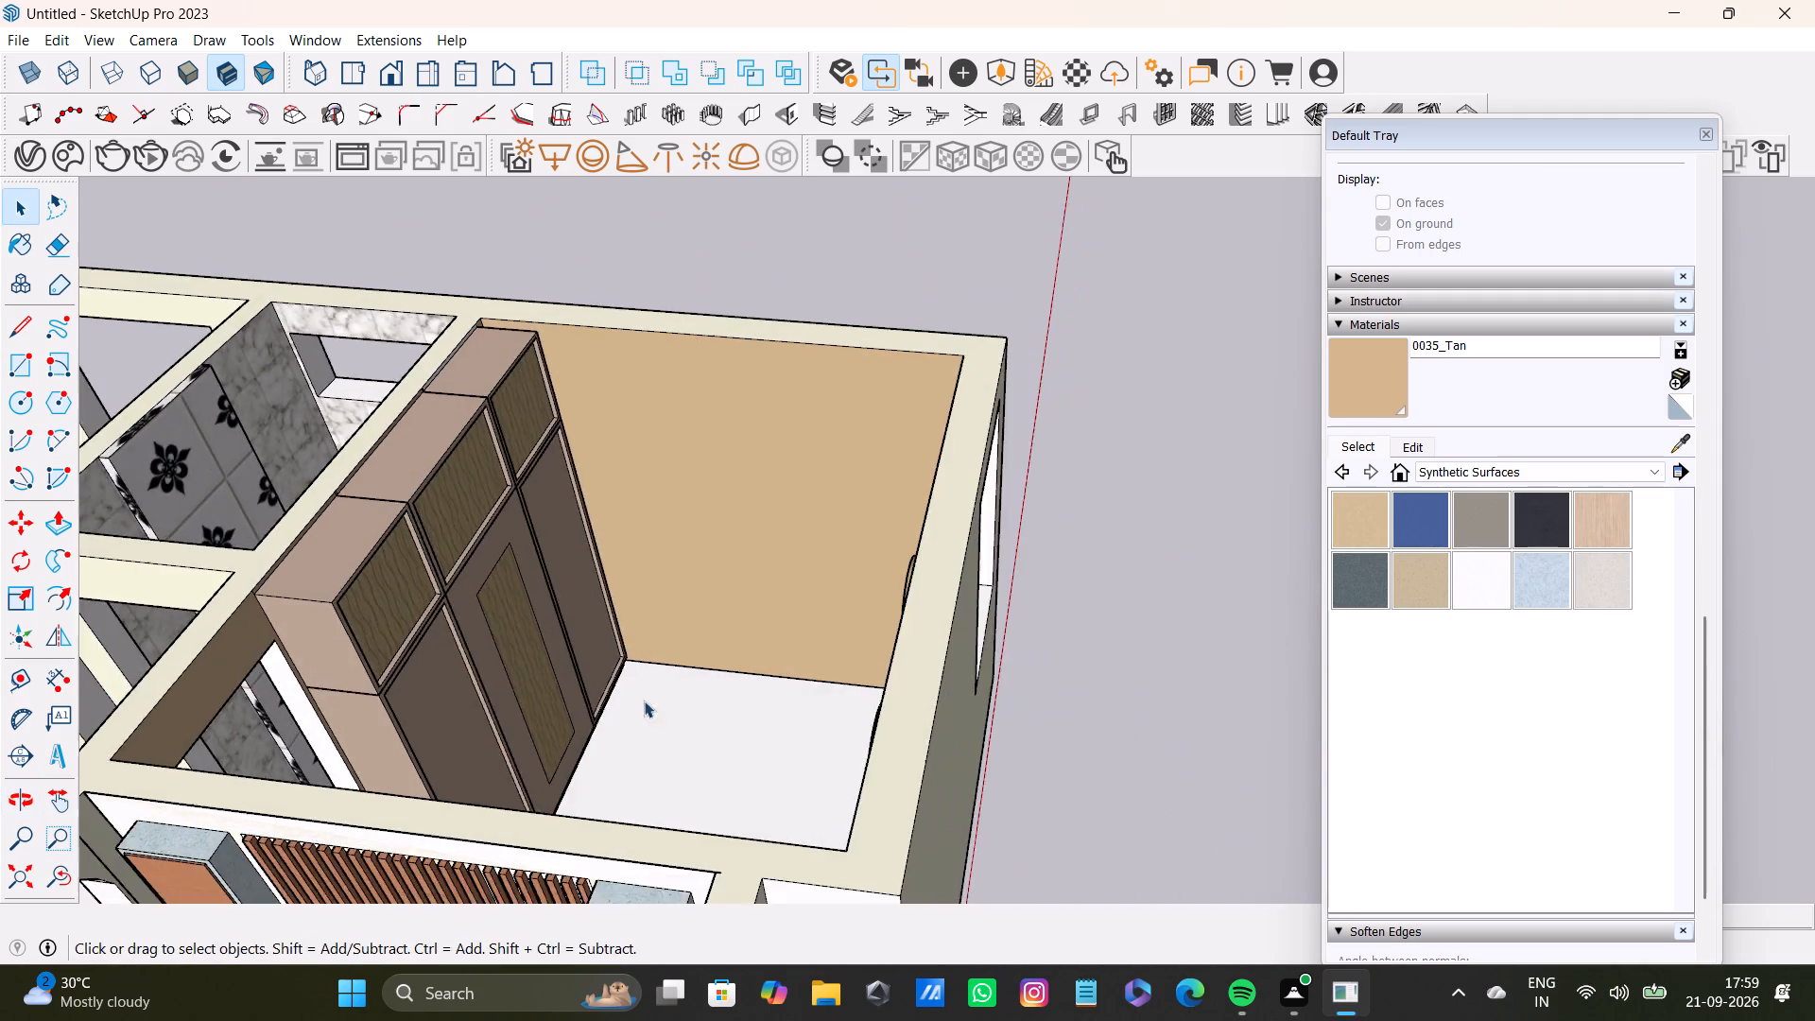
middle_click_drag(872, 710, 130, 735)
scroll(493, 586, "down", 4)
middle_click_drag(725, 596, 0, 526)
scroll(735, 346, "up", 2)
scroll(874, 285, "down", 4)
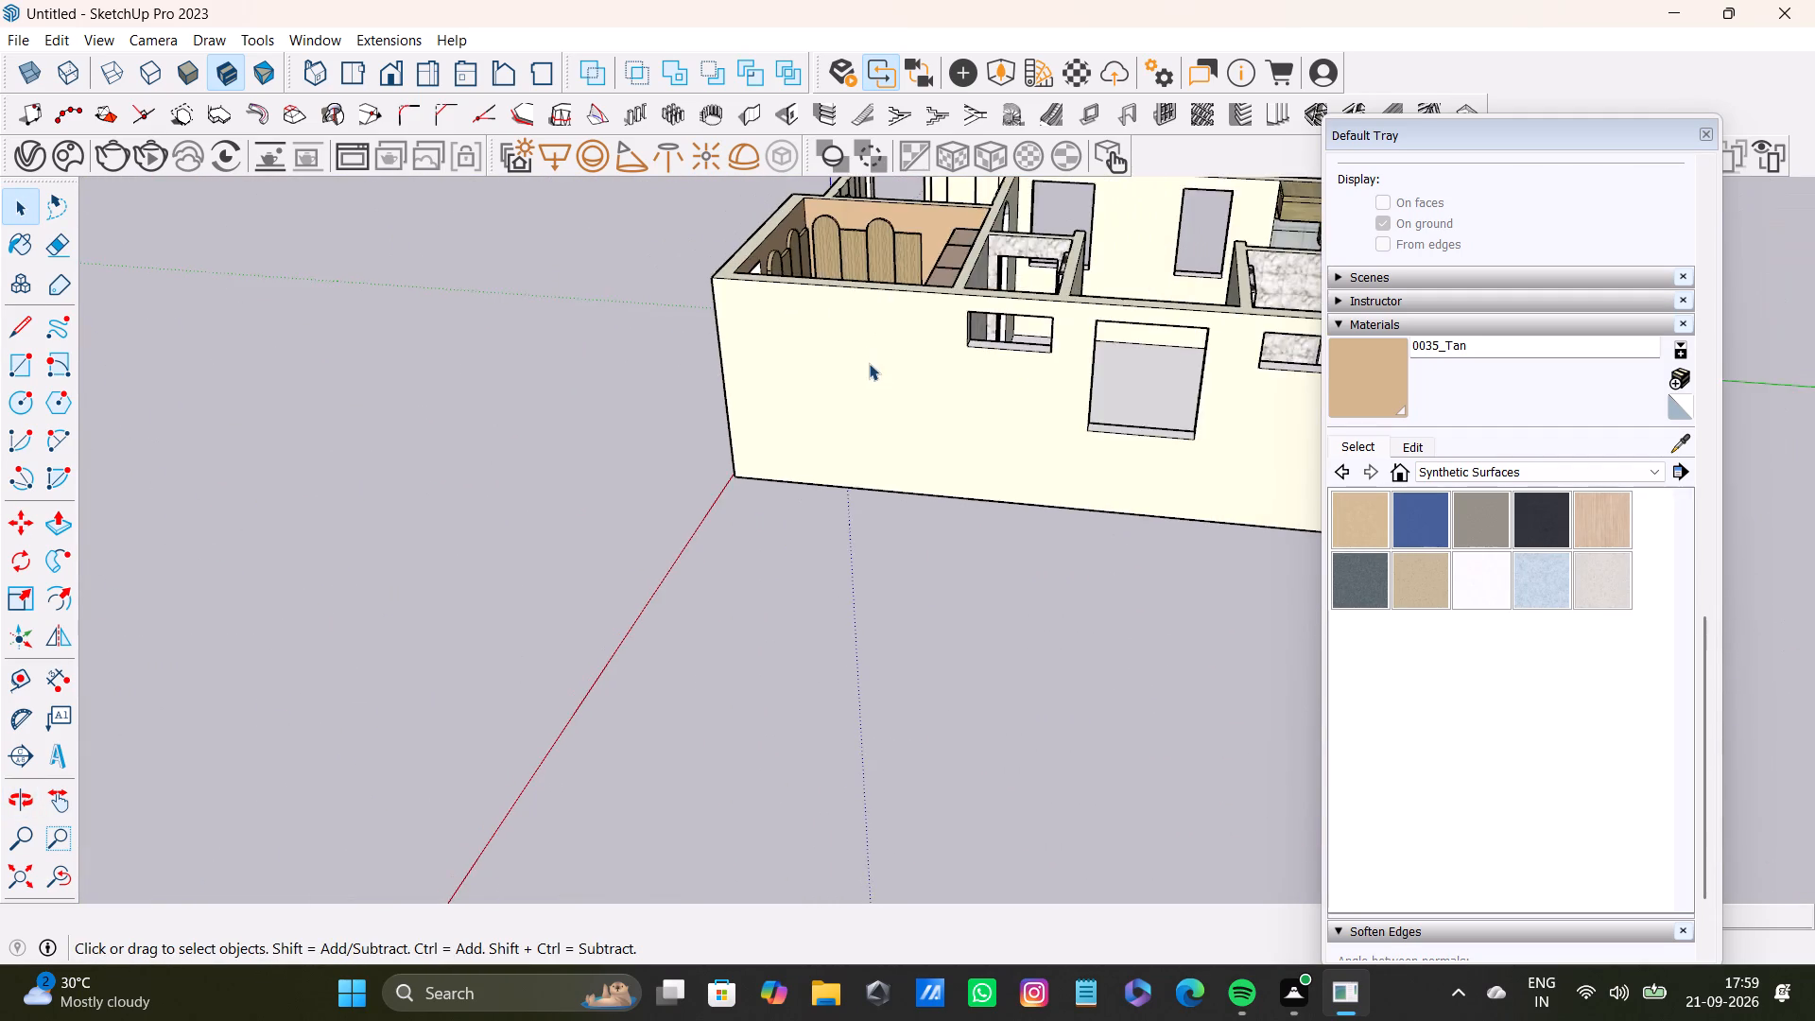
Open the house group for editing and select the bedroom floor face with its bounding edges.
scroll(869, 363, "down", 3)
middle_click_drag(891, 320, 1011, 718)
scroll(840, 404, "up", 7)
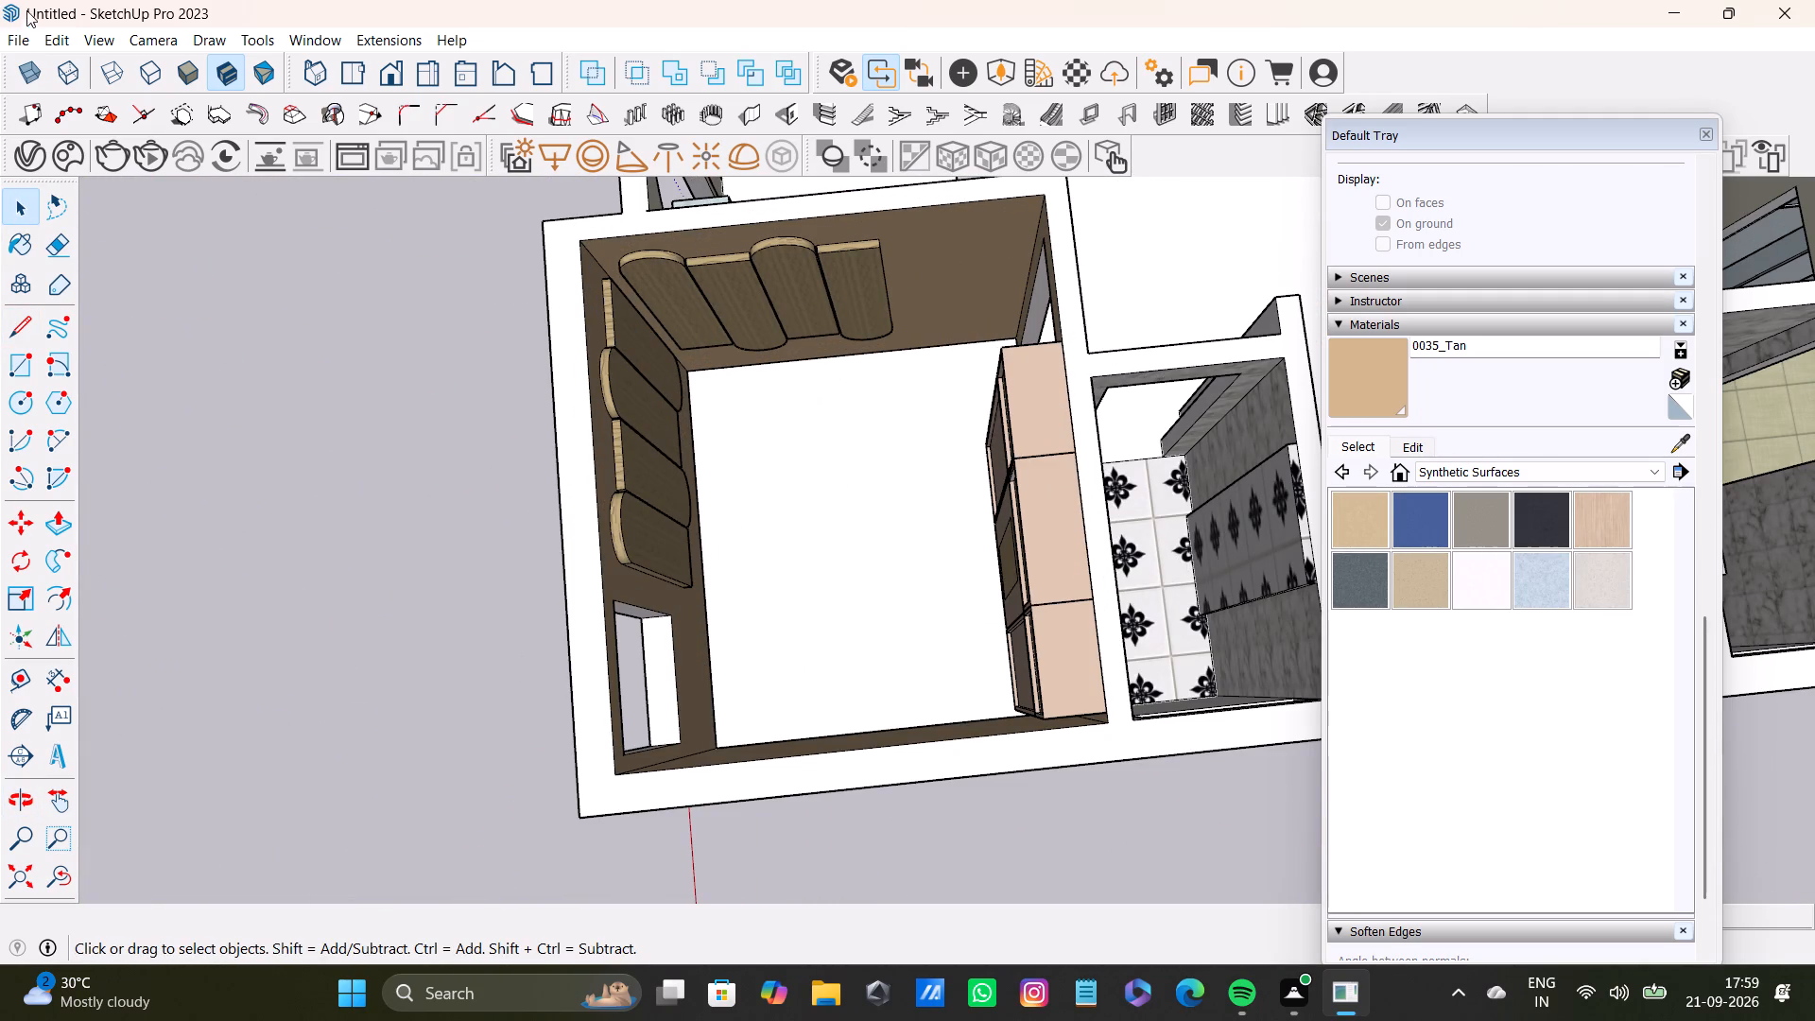
scroll(1090, 535, "down", 6)
middle_click_drag(987, 559, 488, 568)
scroll(993, 544, "up", 5)
double_click(892, 468)
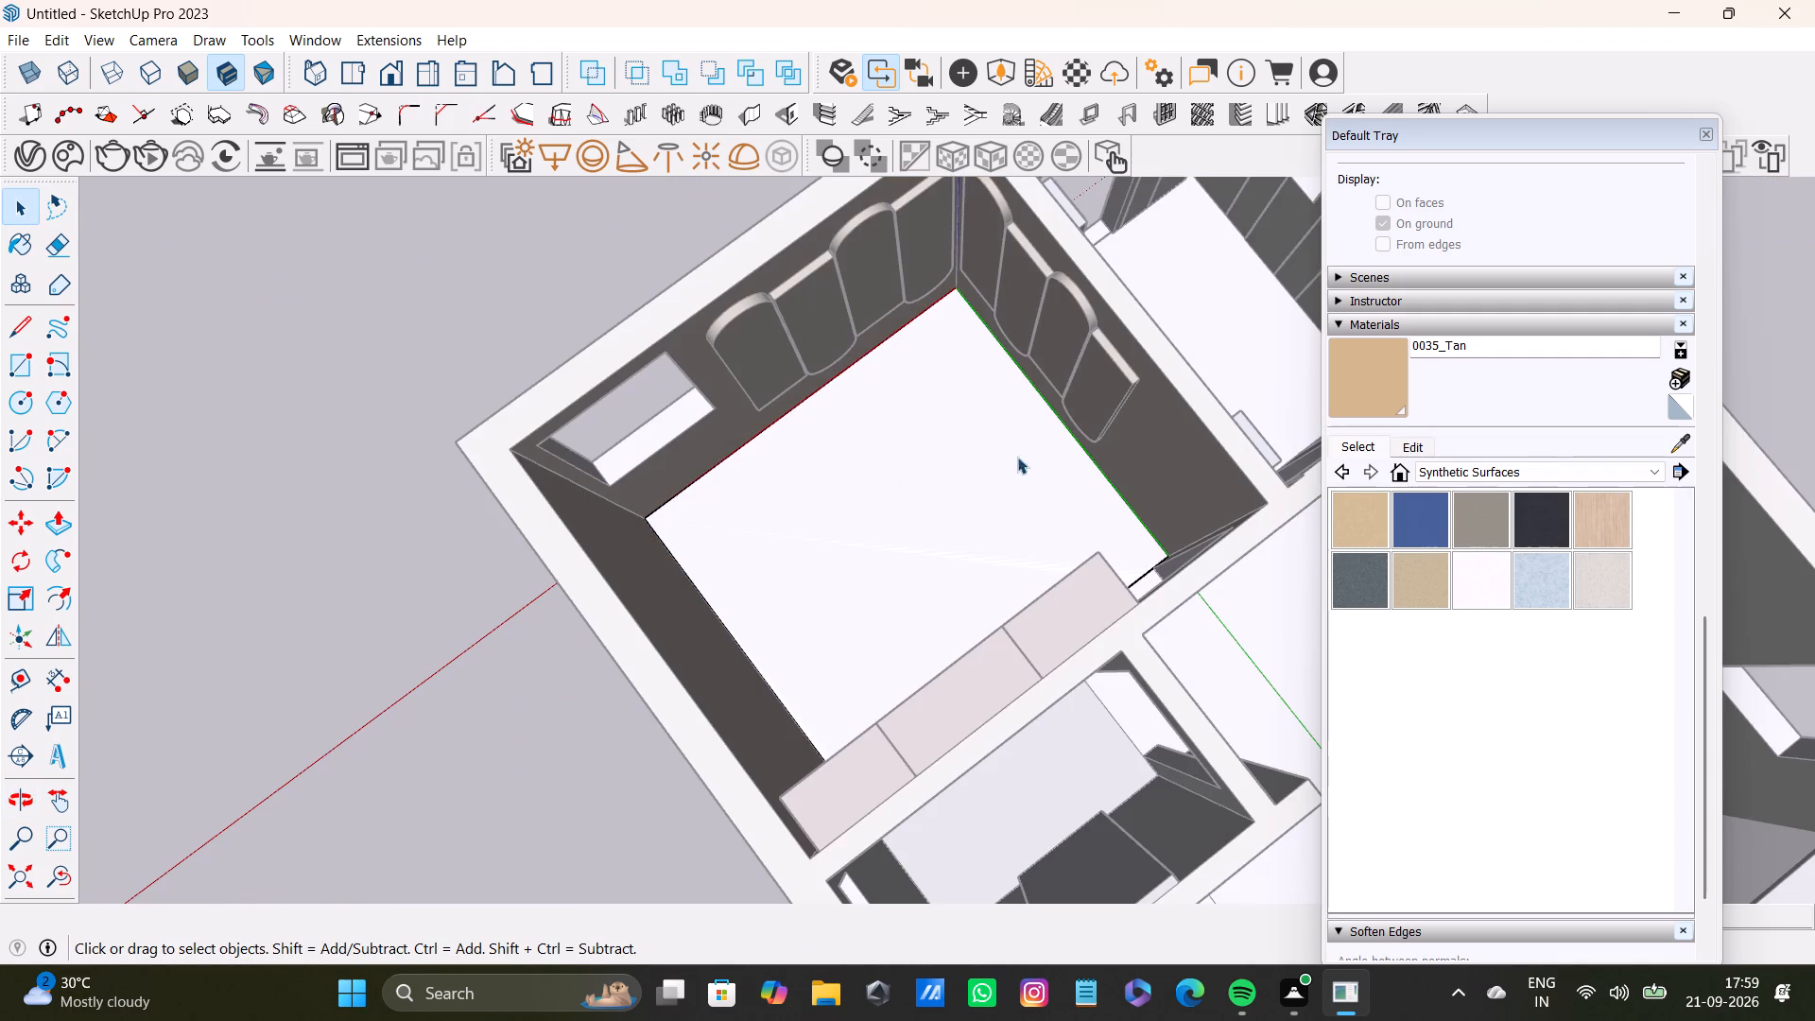
double_click(931, 460)
scroll(931, 461, "down", 8)
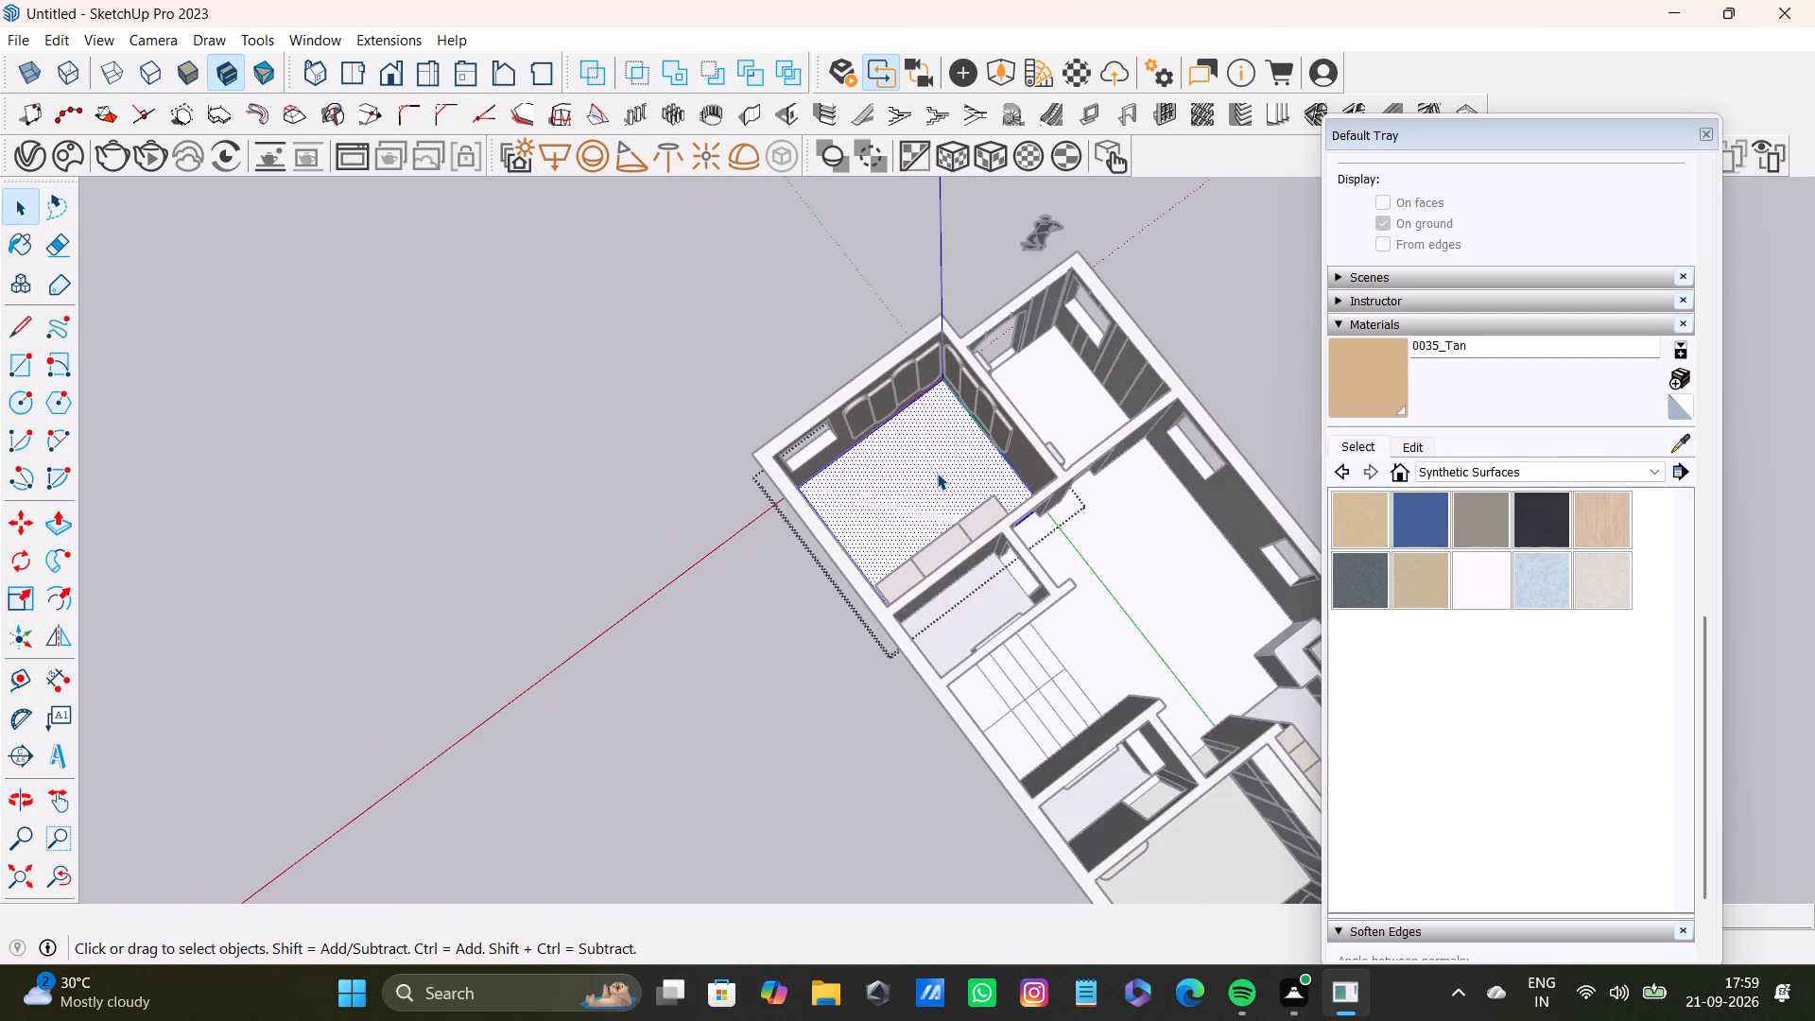
middle_click_drag(938, 473, 1137, 377)
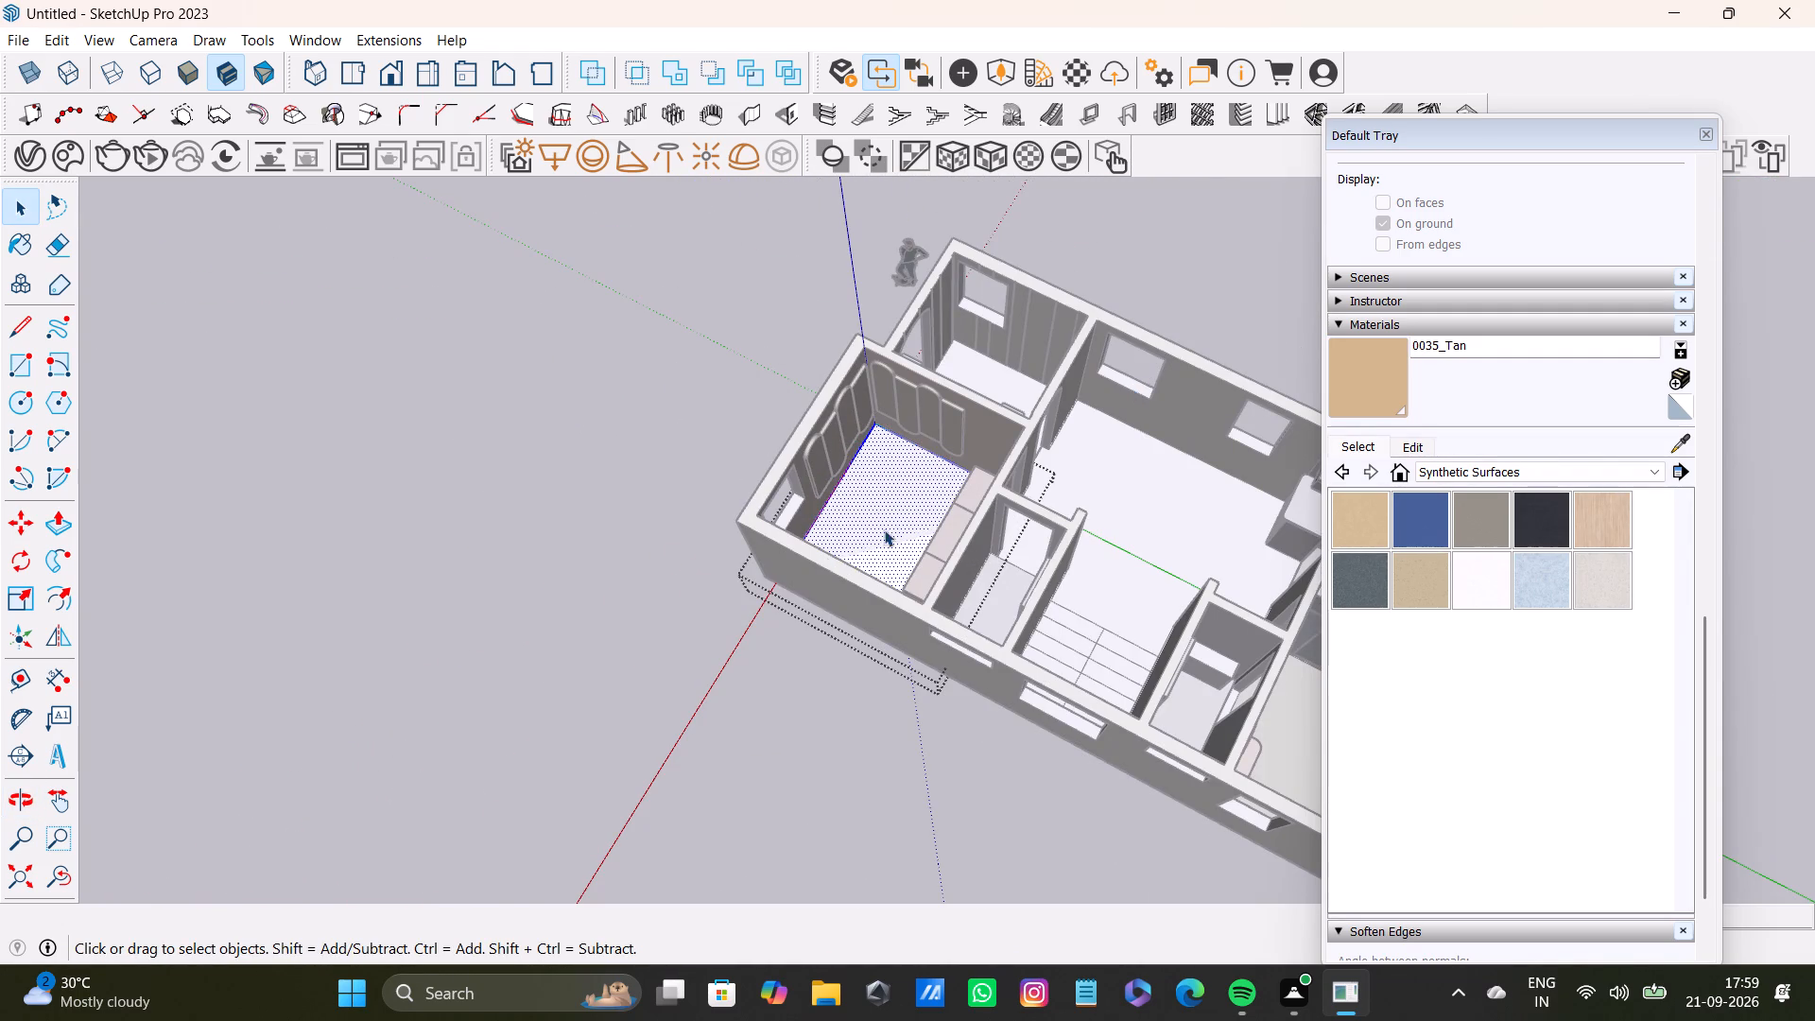
scroll(888, 536, "up", 7)
scroll(912, 503, "down", 8)
middle_click_drag(912, 509, 1238, 519)
scroll(795, 597, "up", 7)
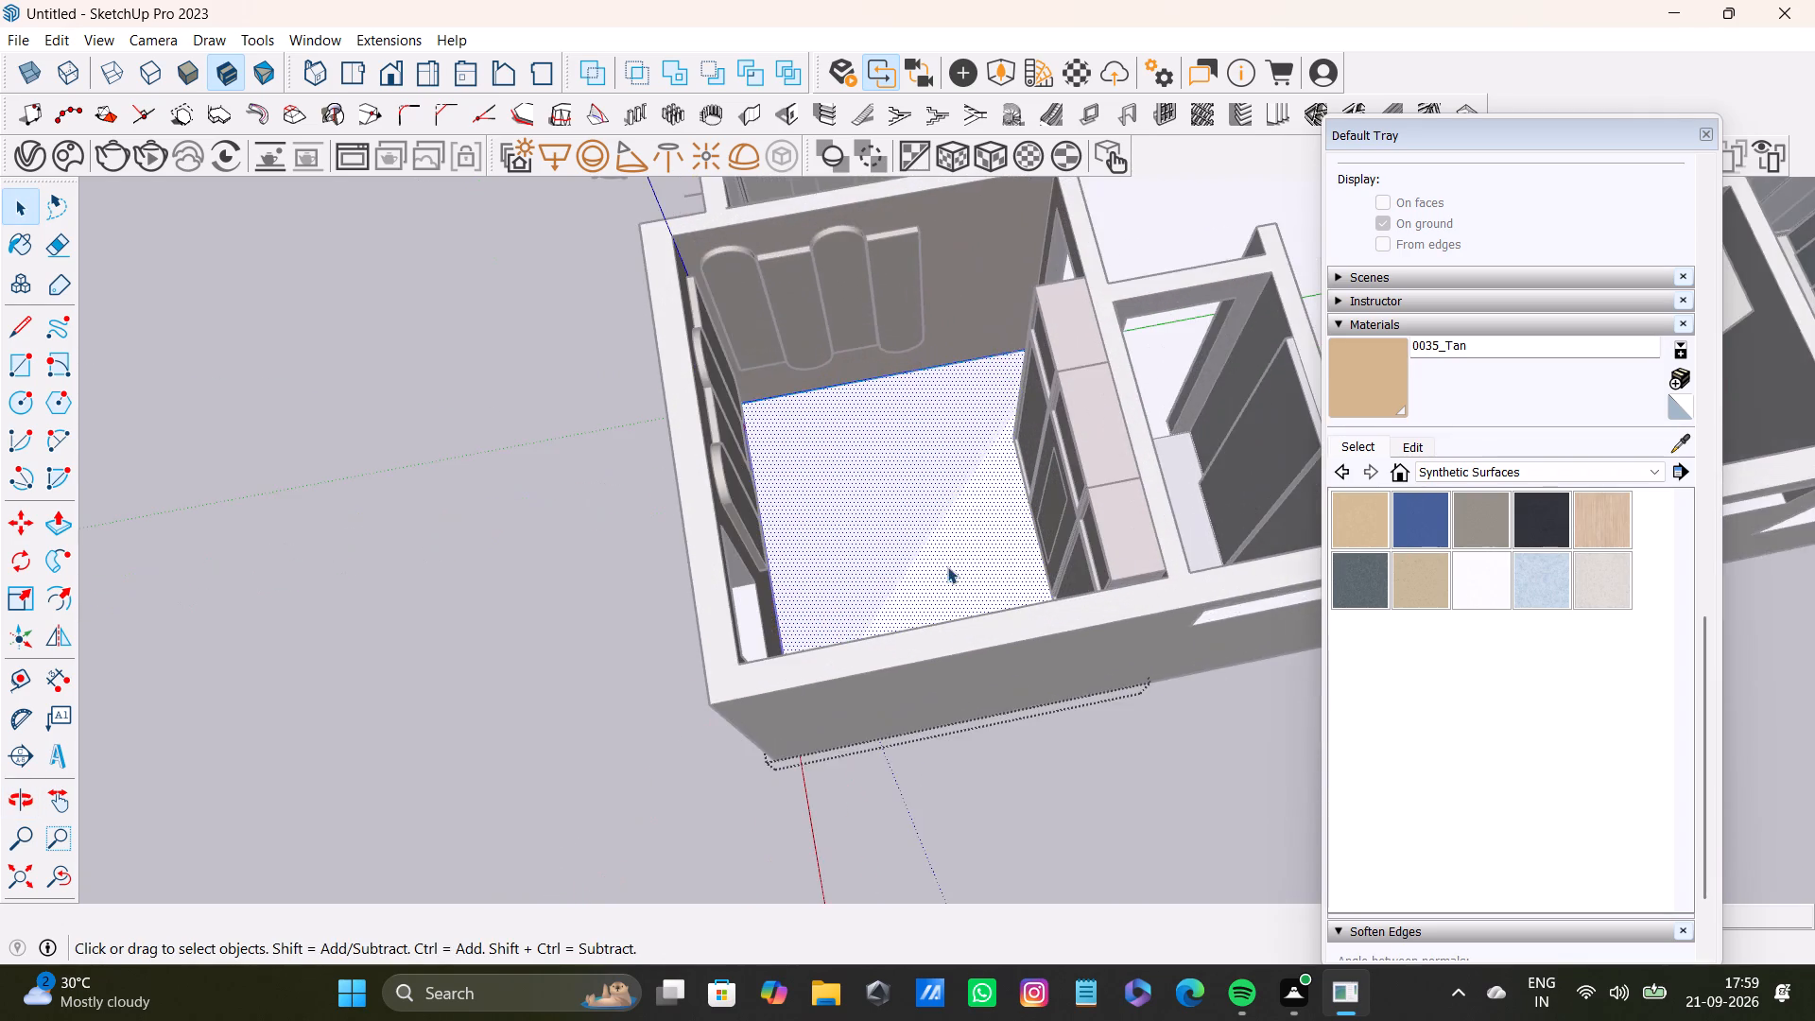
middle_click_drag(947, 566, 914, 672)
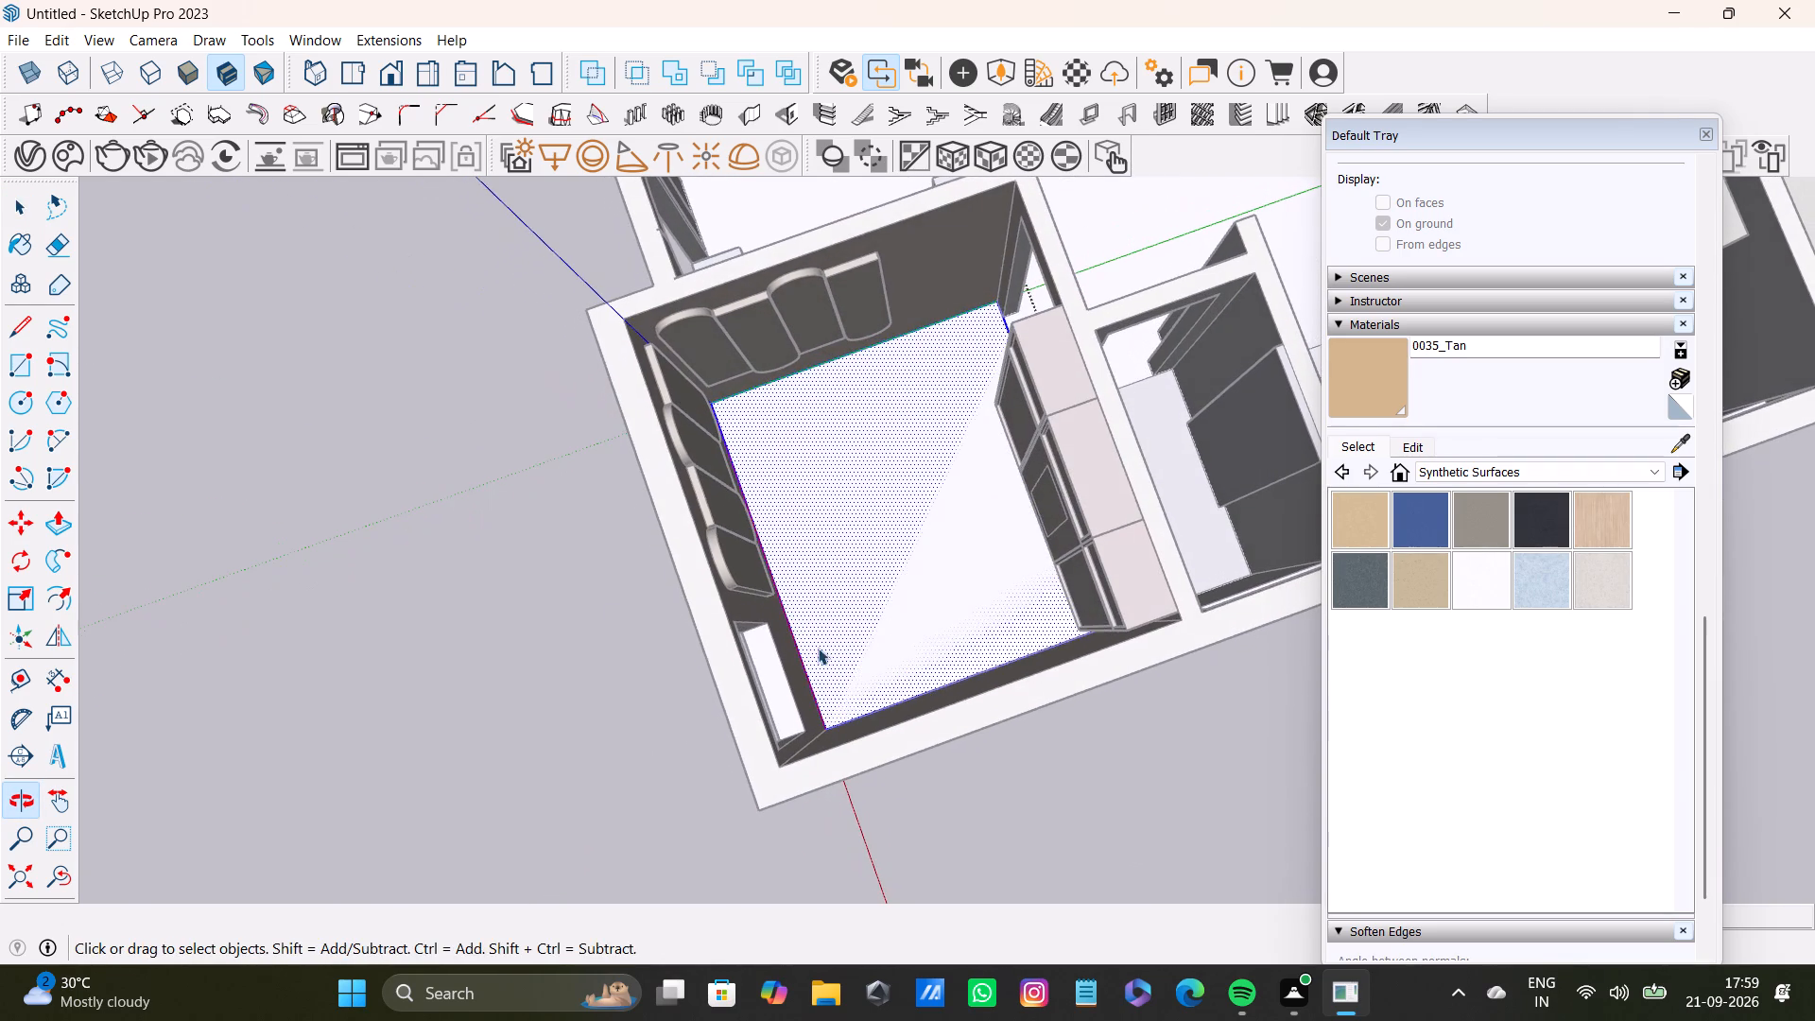
Draw a horizontal rectangle over the bedroom floor from one wall corner to the diagonally opposite corner.
left_click(16, 364)
scroll(673, 450, "up", 3)
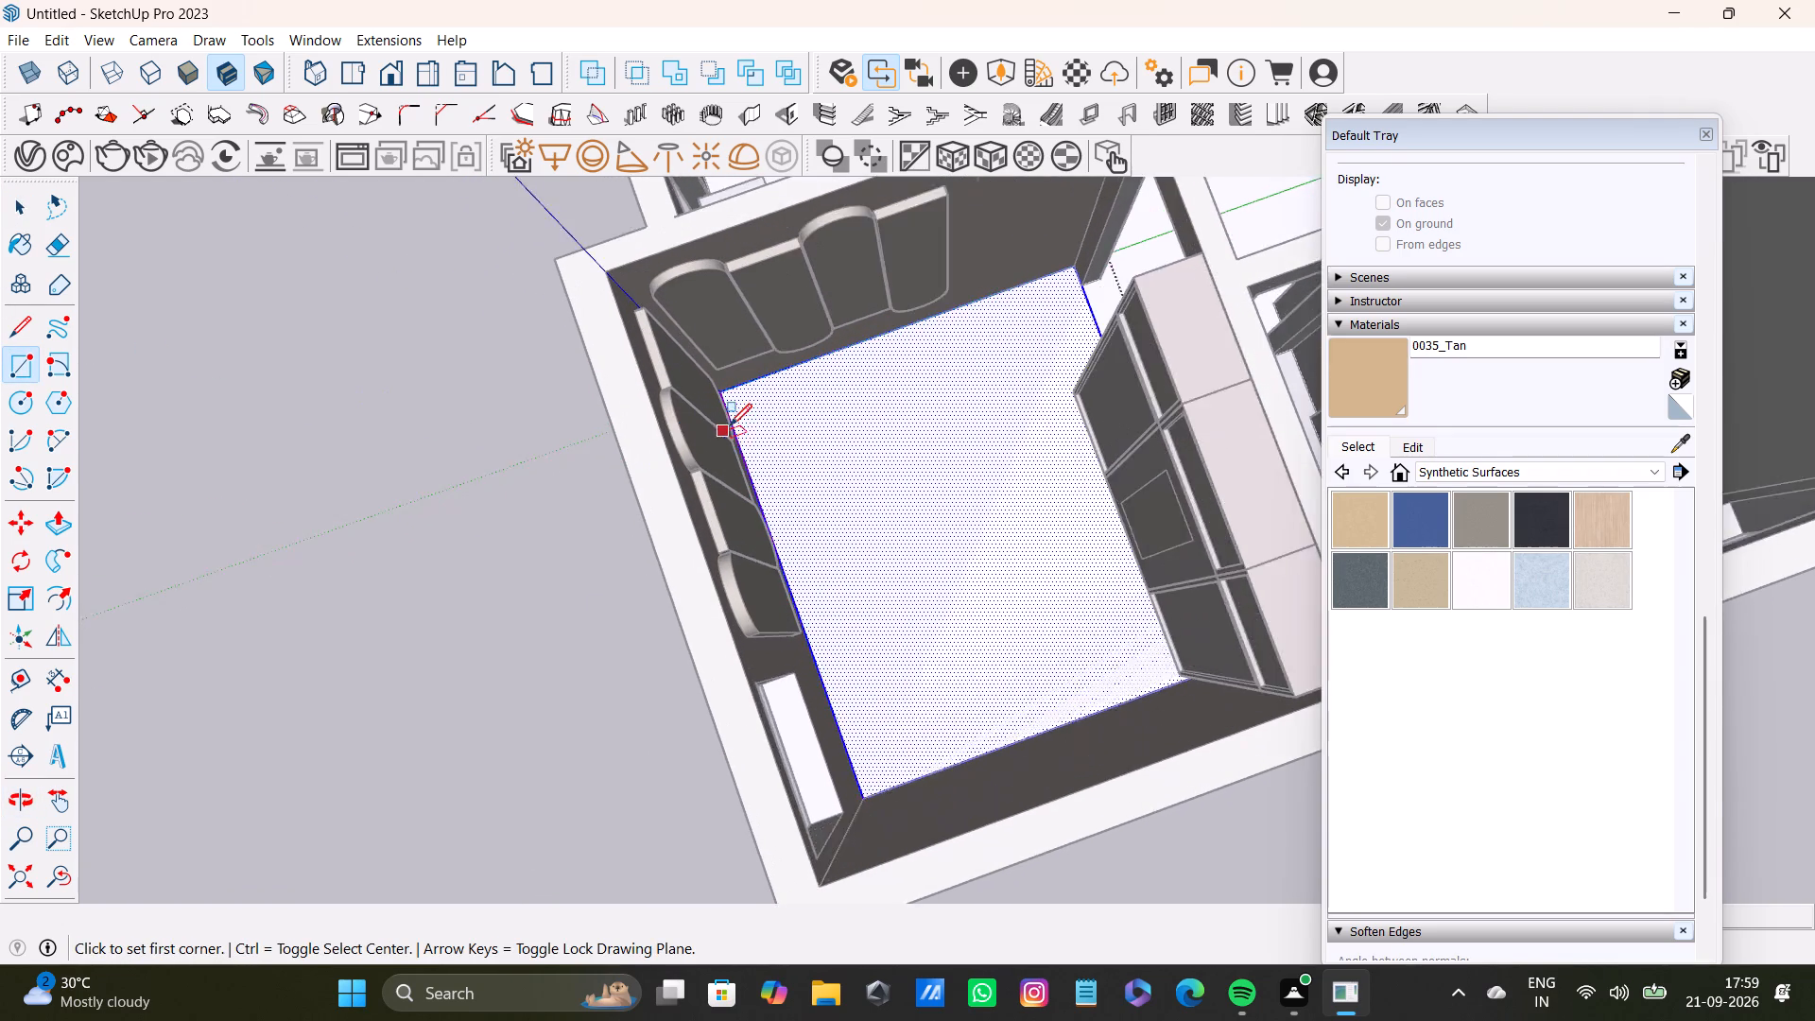
scroll(730, 425, "up", 2)
left_click(726, 384)
scroll(1209, 658, "down", 1)
middle_click_drag(1231, 681, 1357, 666)
middle_click_drag(1148, 668, 1391, 601)
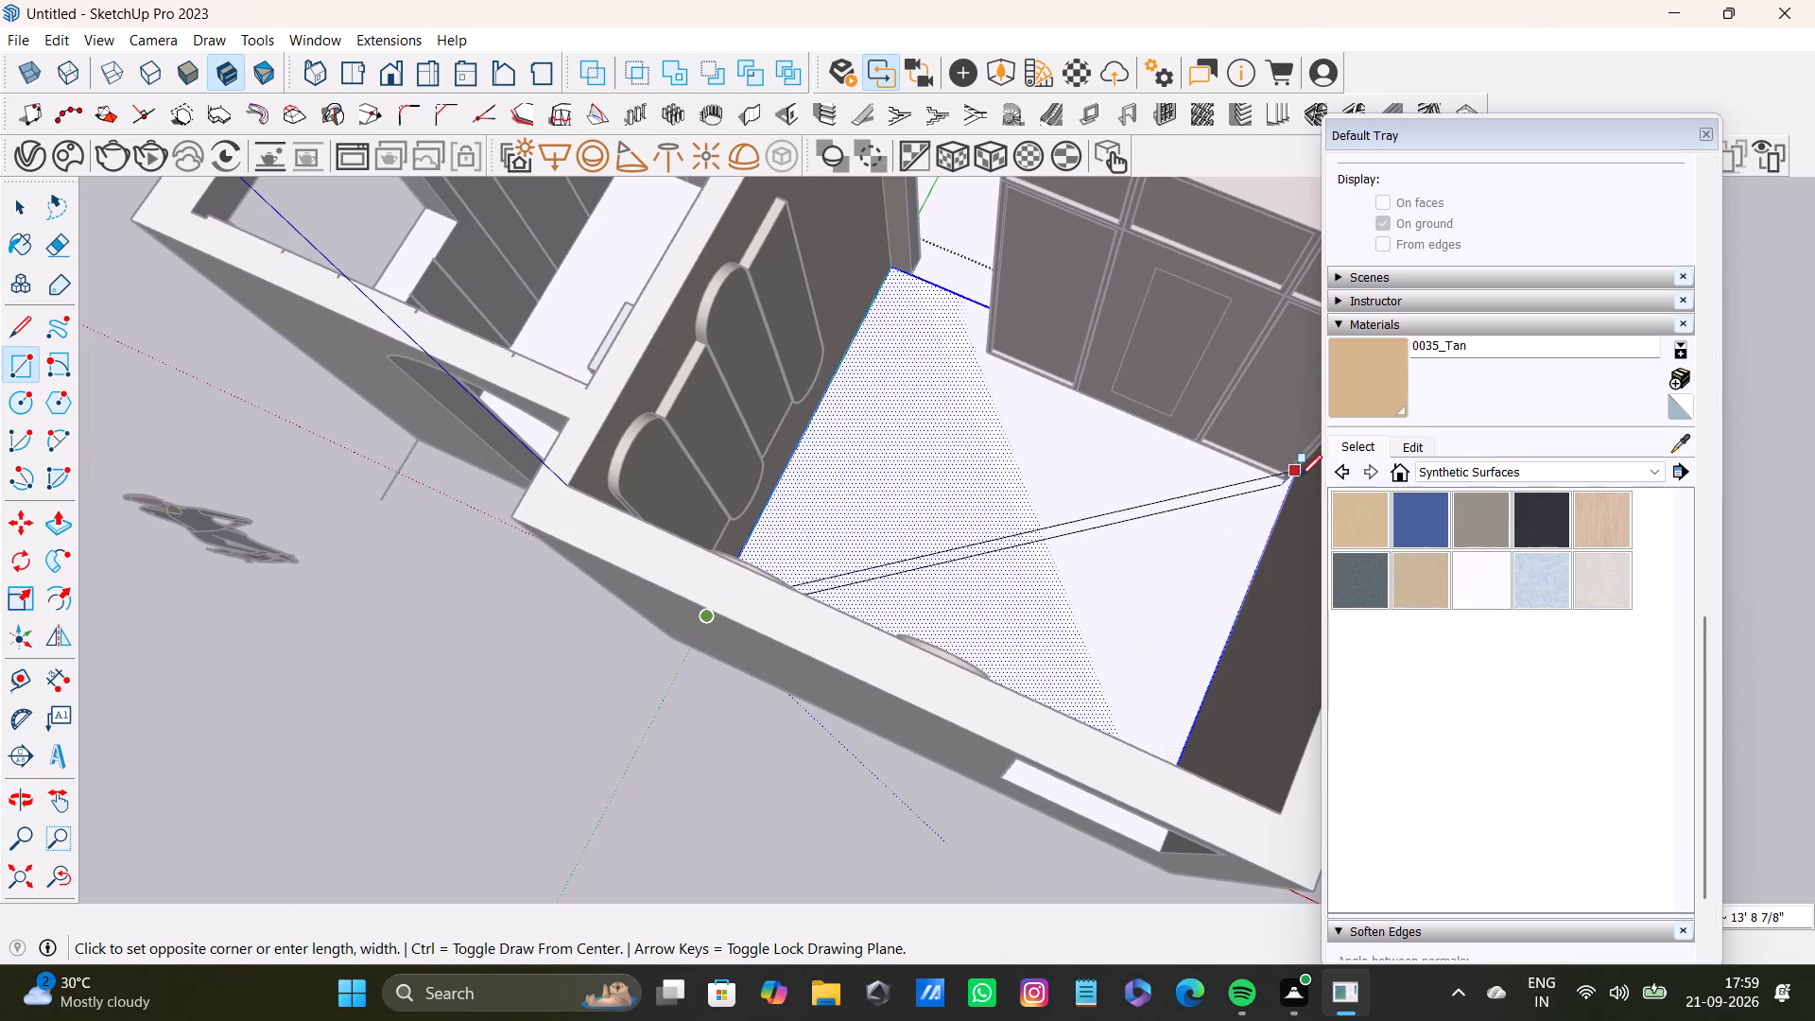
key("Up")
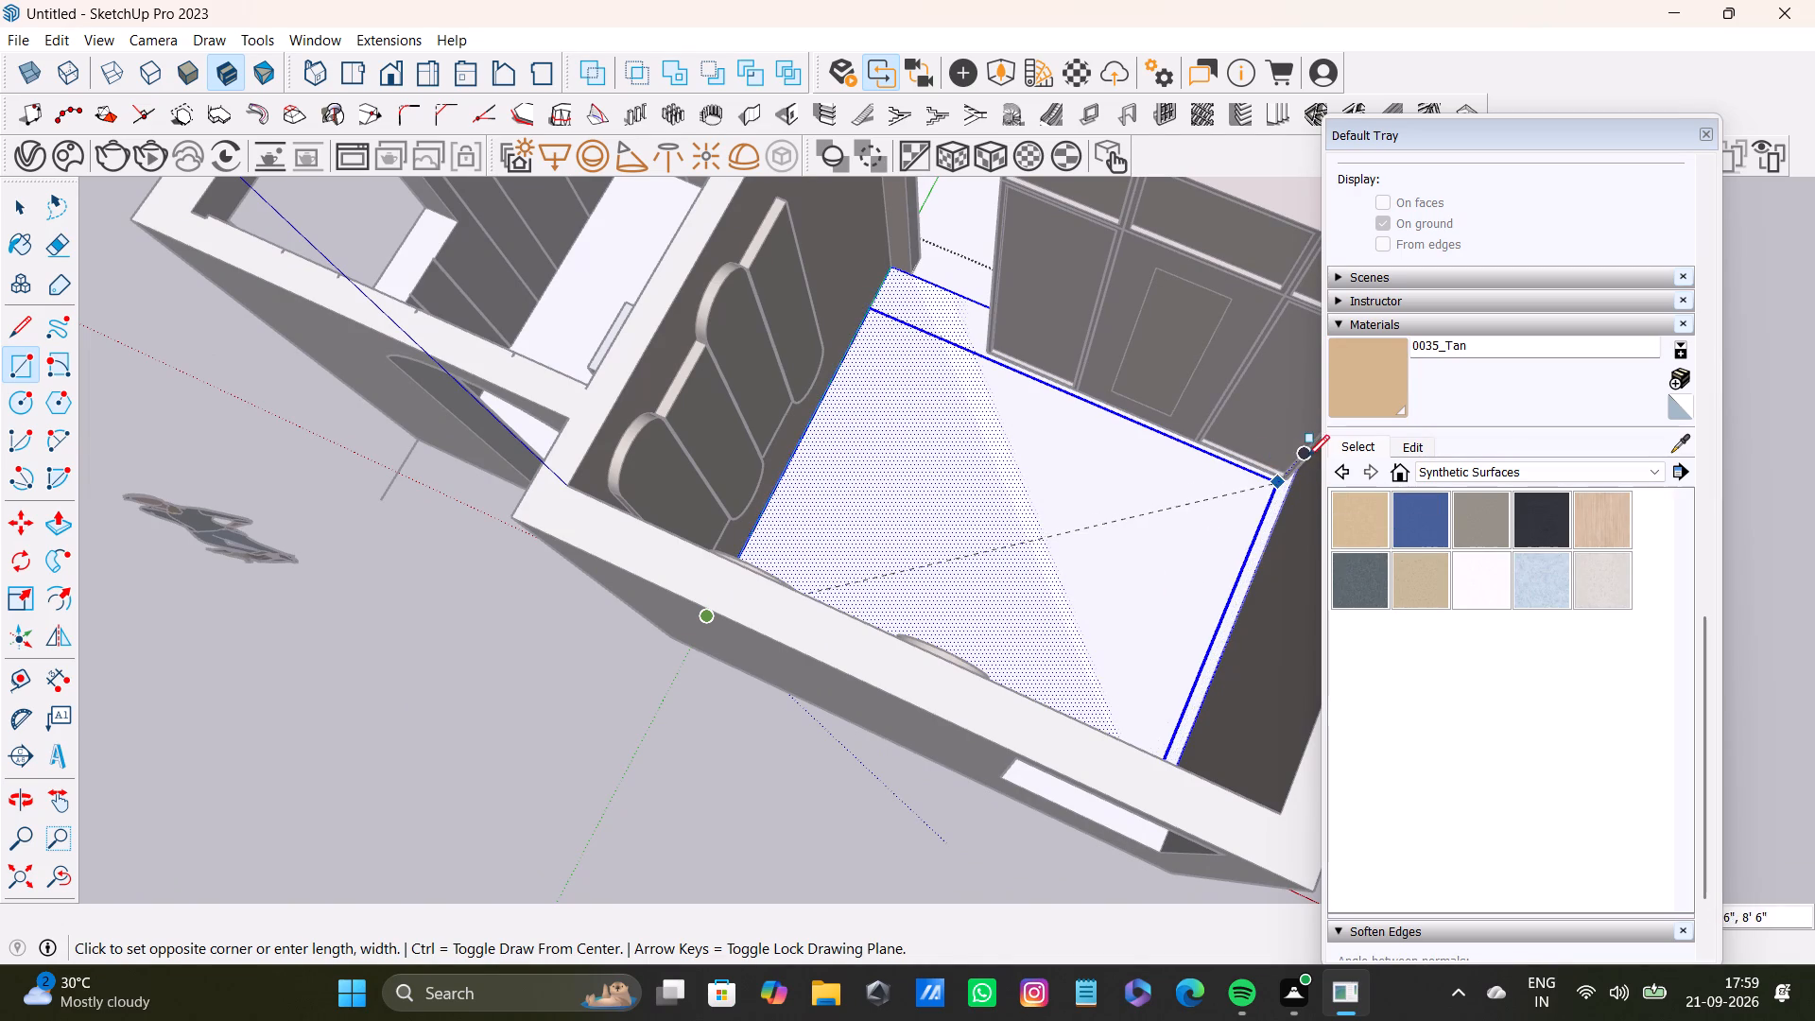
middle_click_drag(1209, 522, 1337, 480)
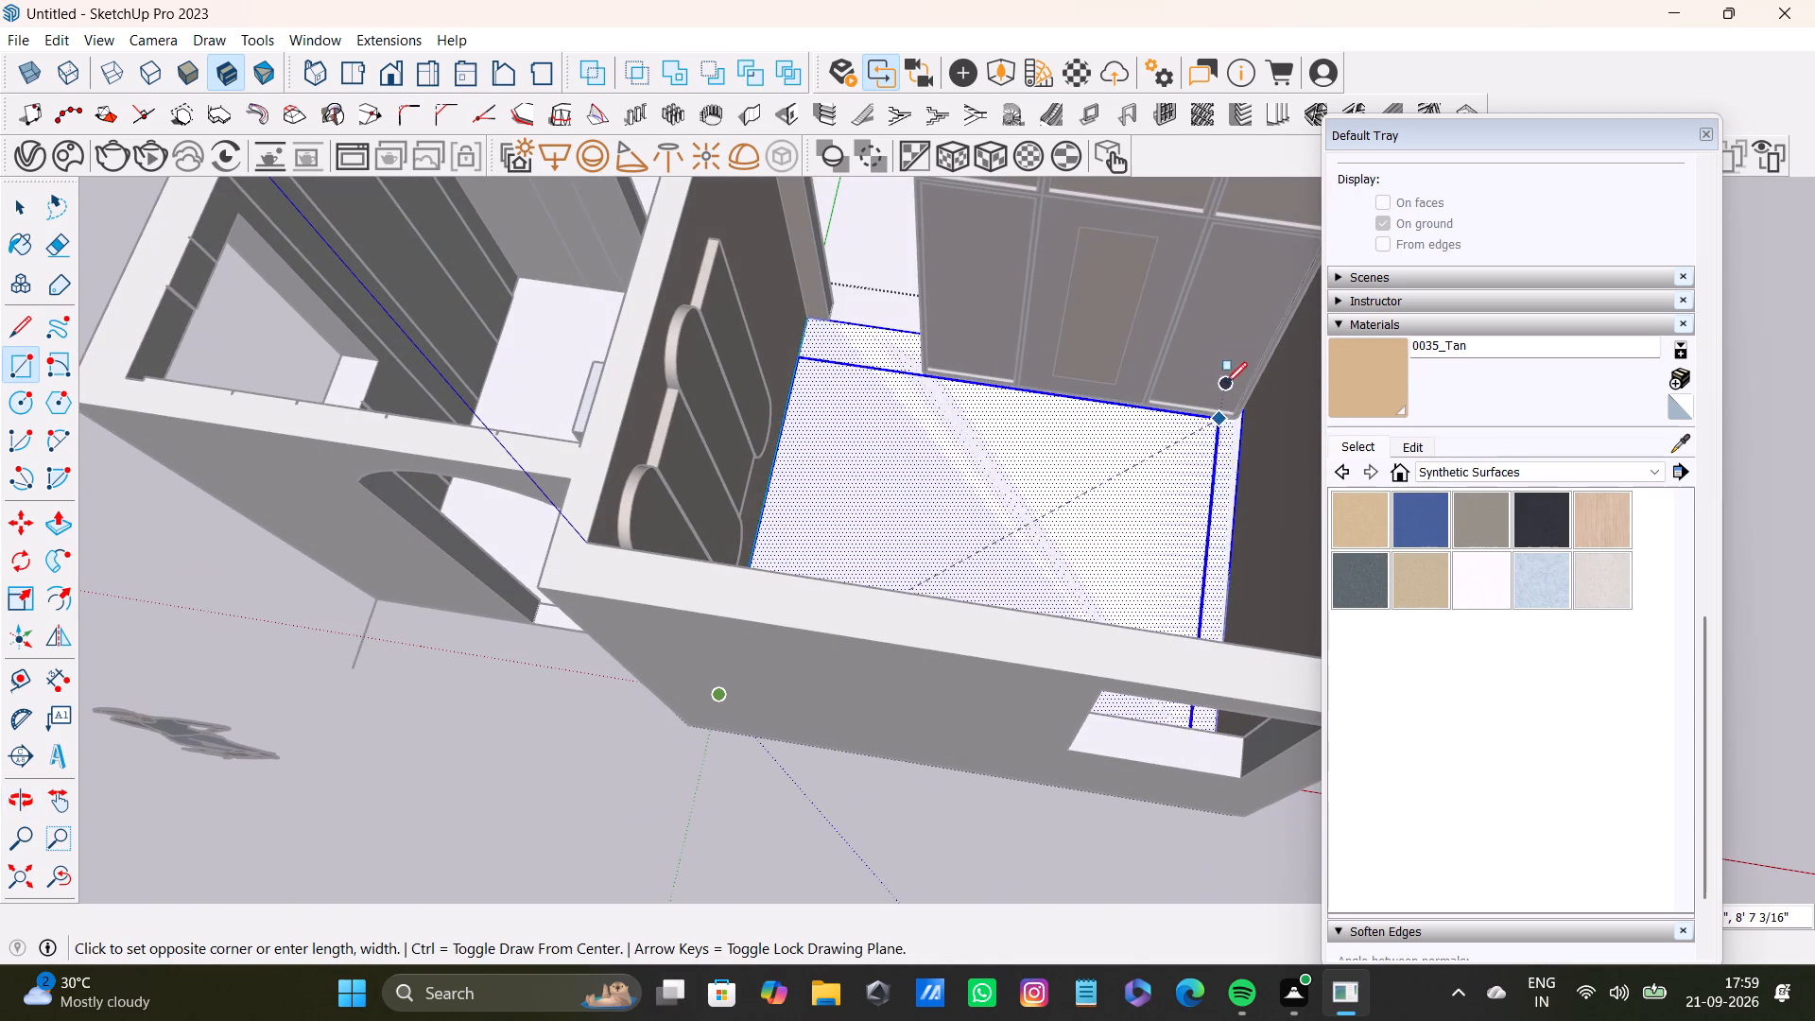
left_click(1274, 381)
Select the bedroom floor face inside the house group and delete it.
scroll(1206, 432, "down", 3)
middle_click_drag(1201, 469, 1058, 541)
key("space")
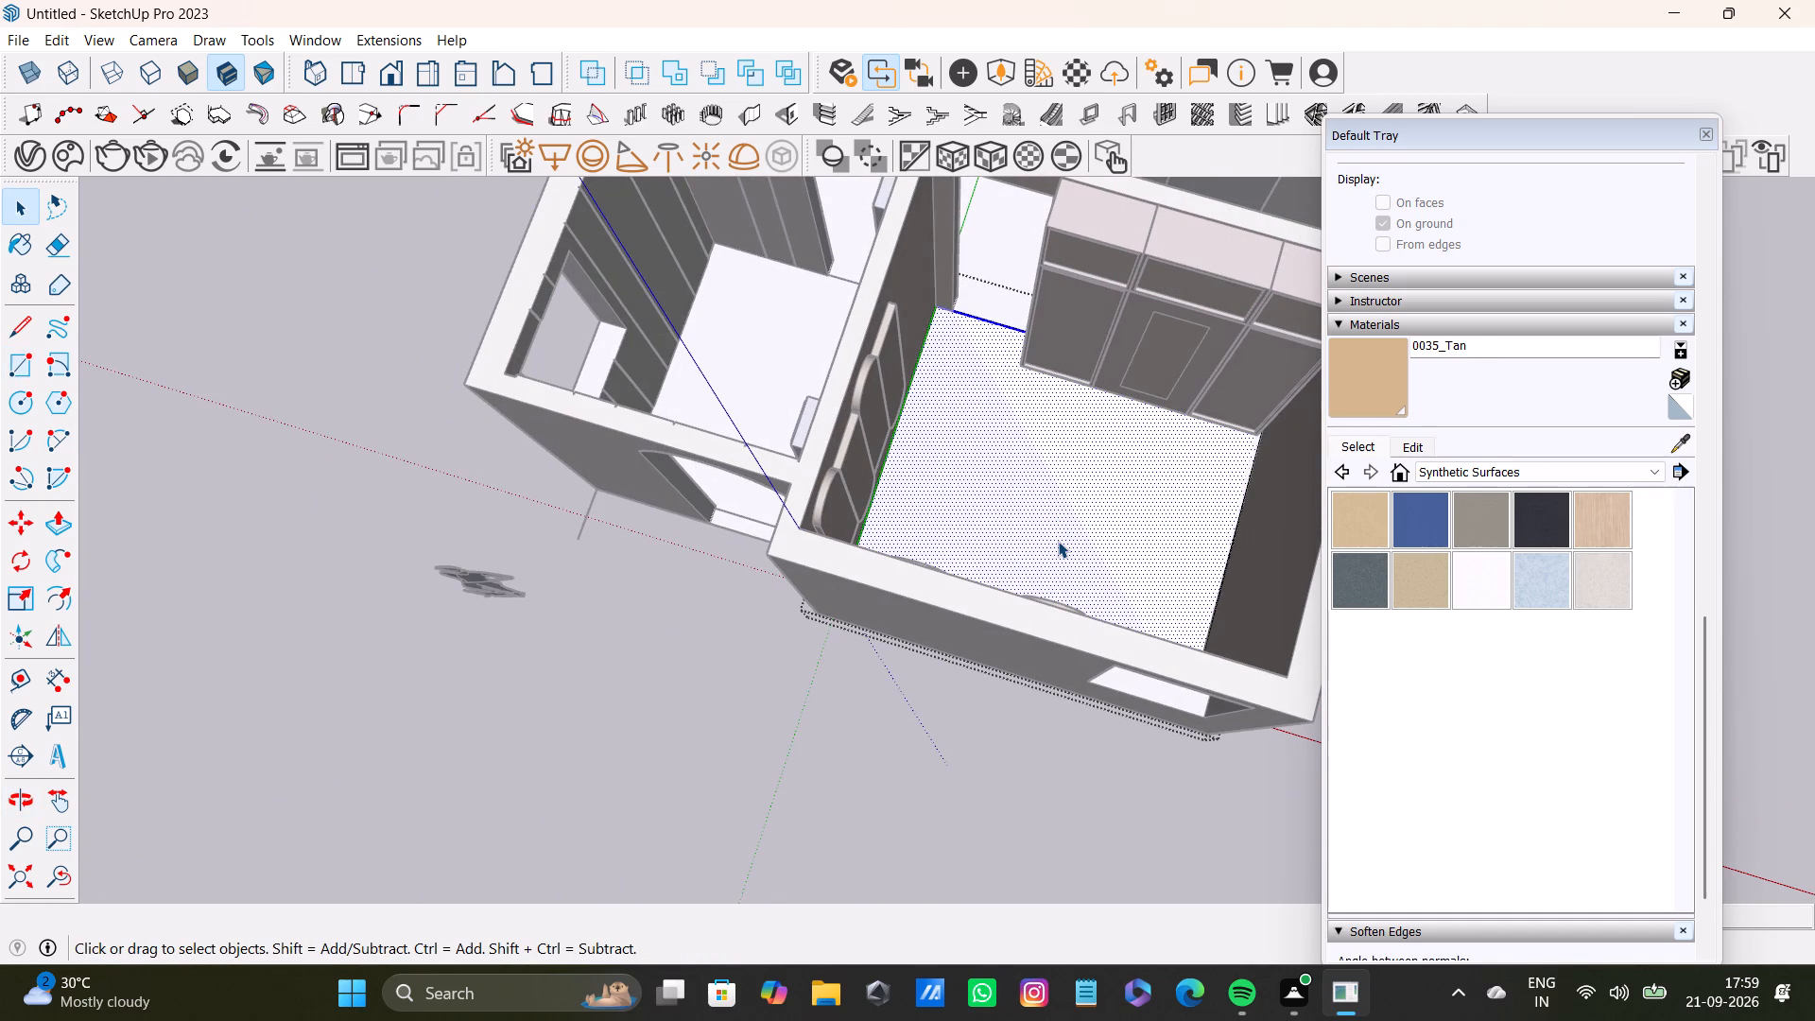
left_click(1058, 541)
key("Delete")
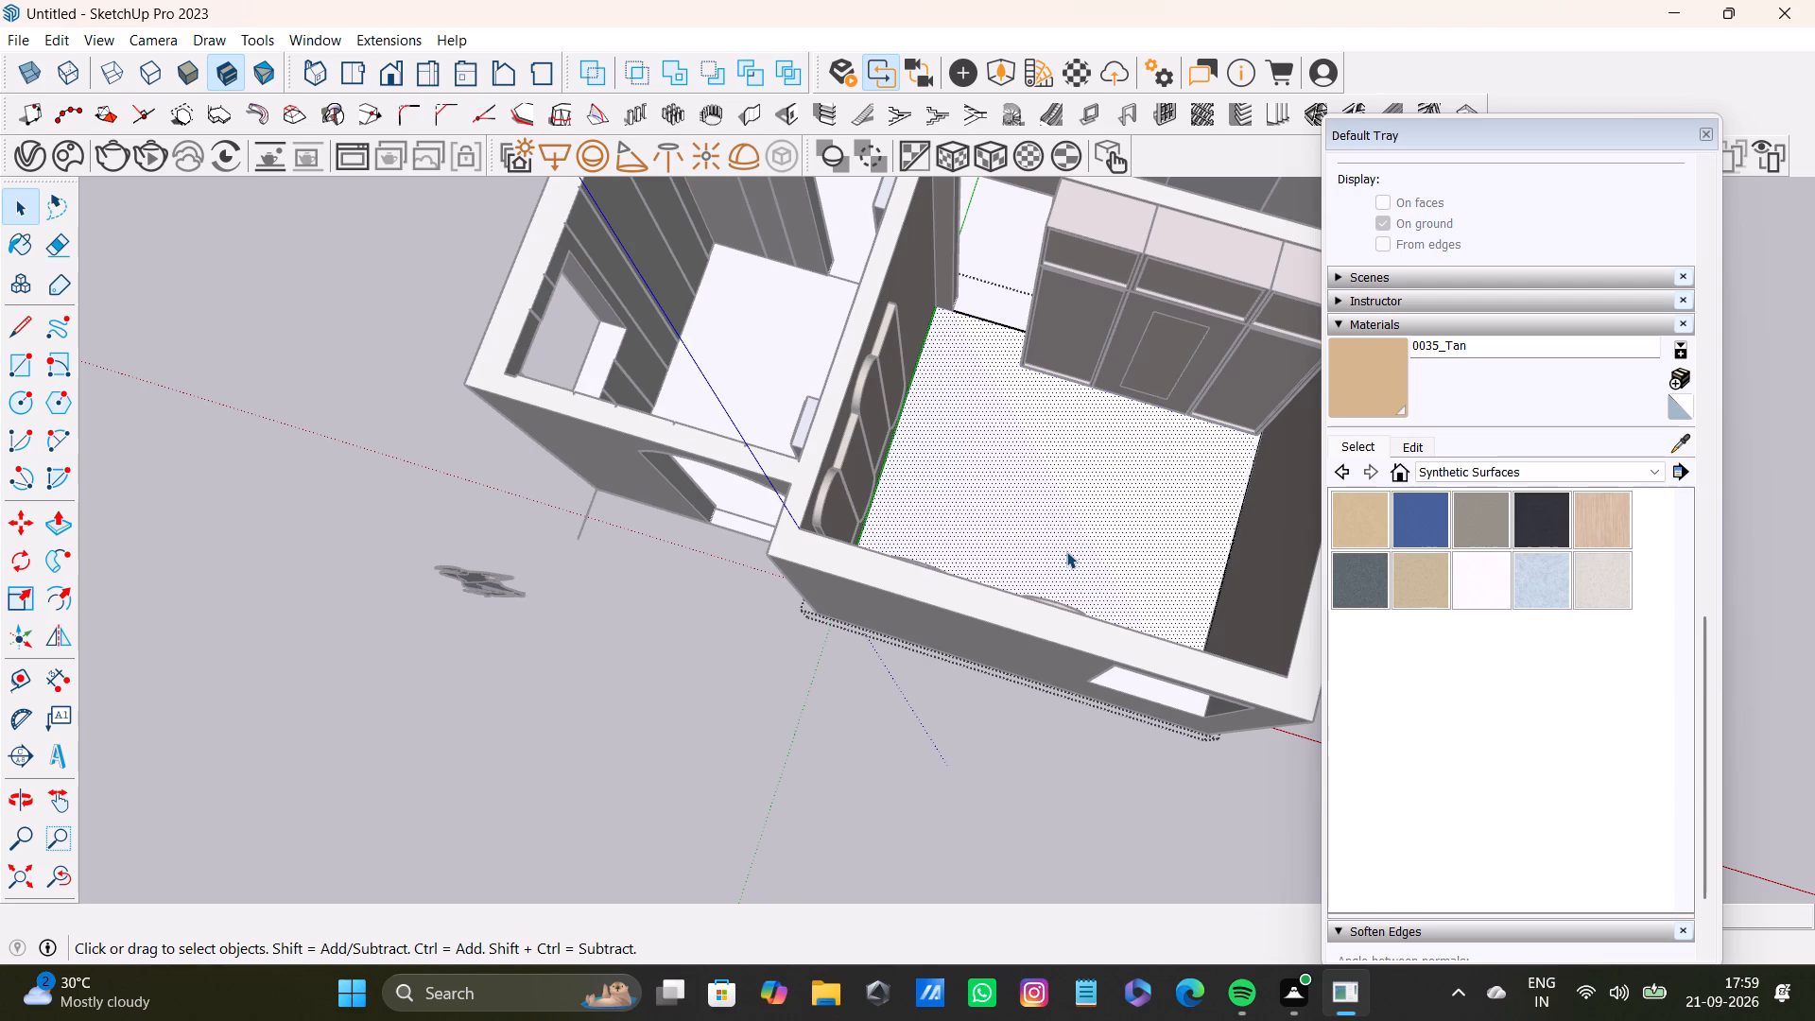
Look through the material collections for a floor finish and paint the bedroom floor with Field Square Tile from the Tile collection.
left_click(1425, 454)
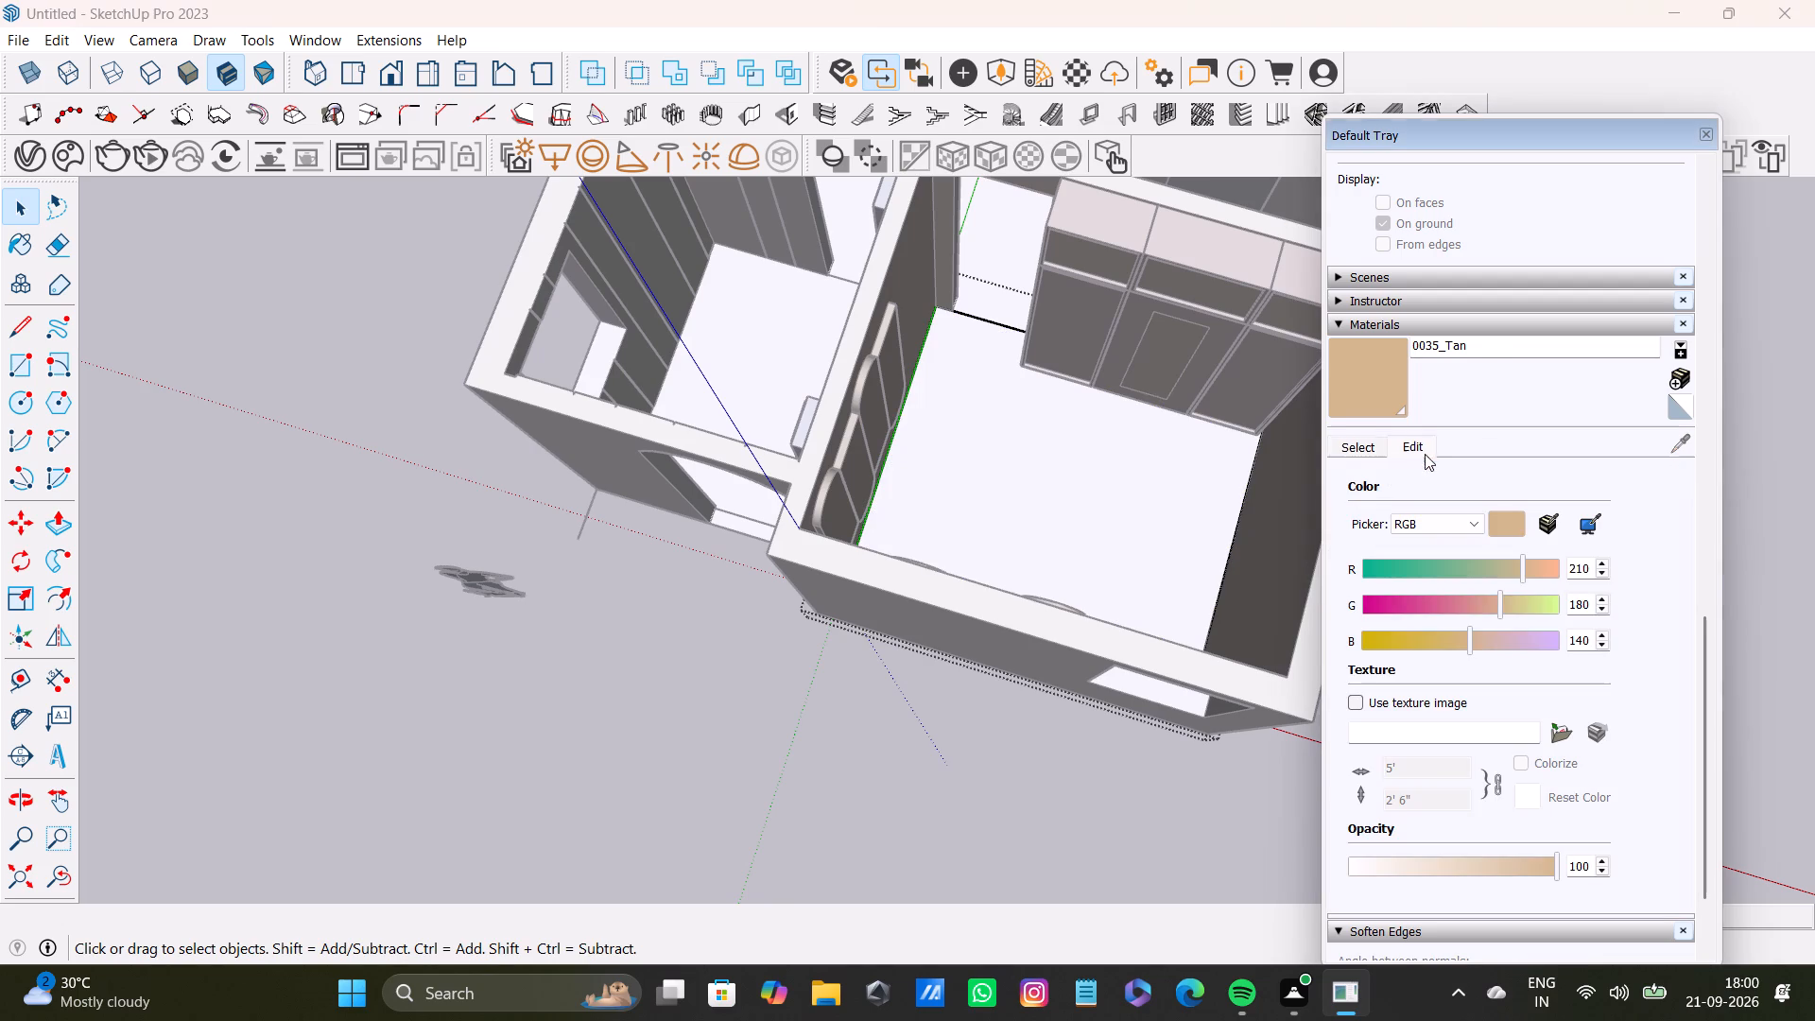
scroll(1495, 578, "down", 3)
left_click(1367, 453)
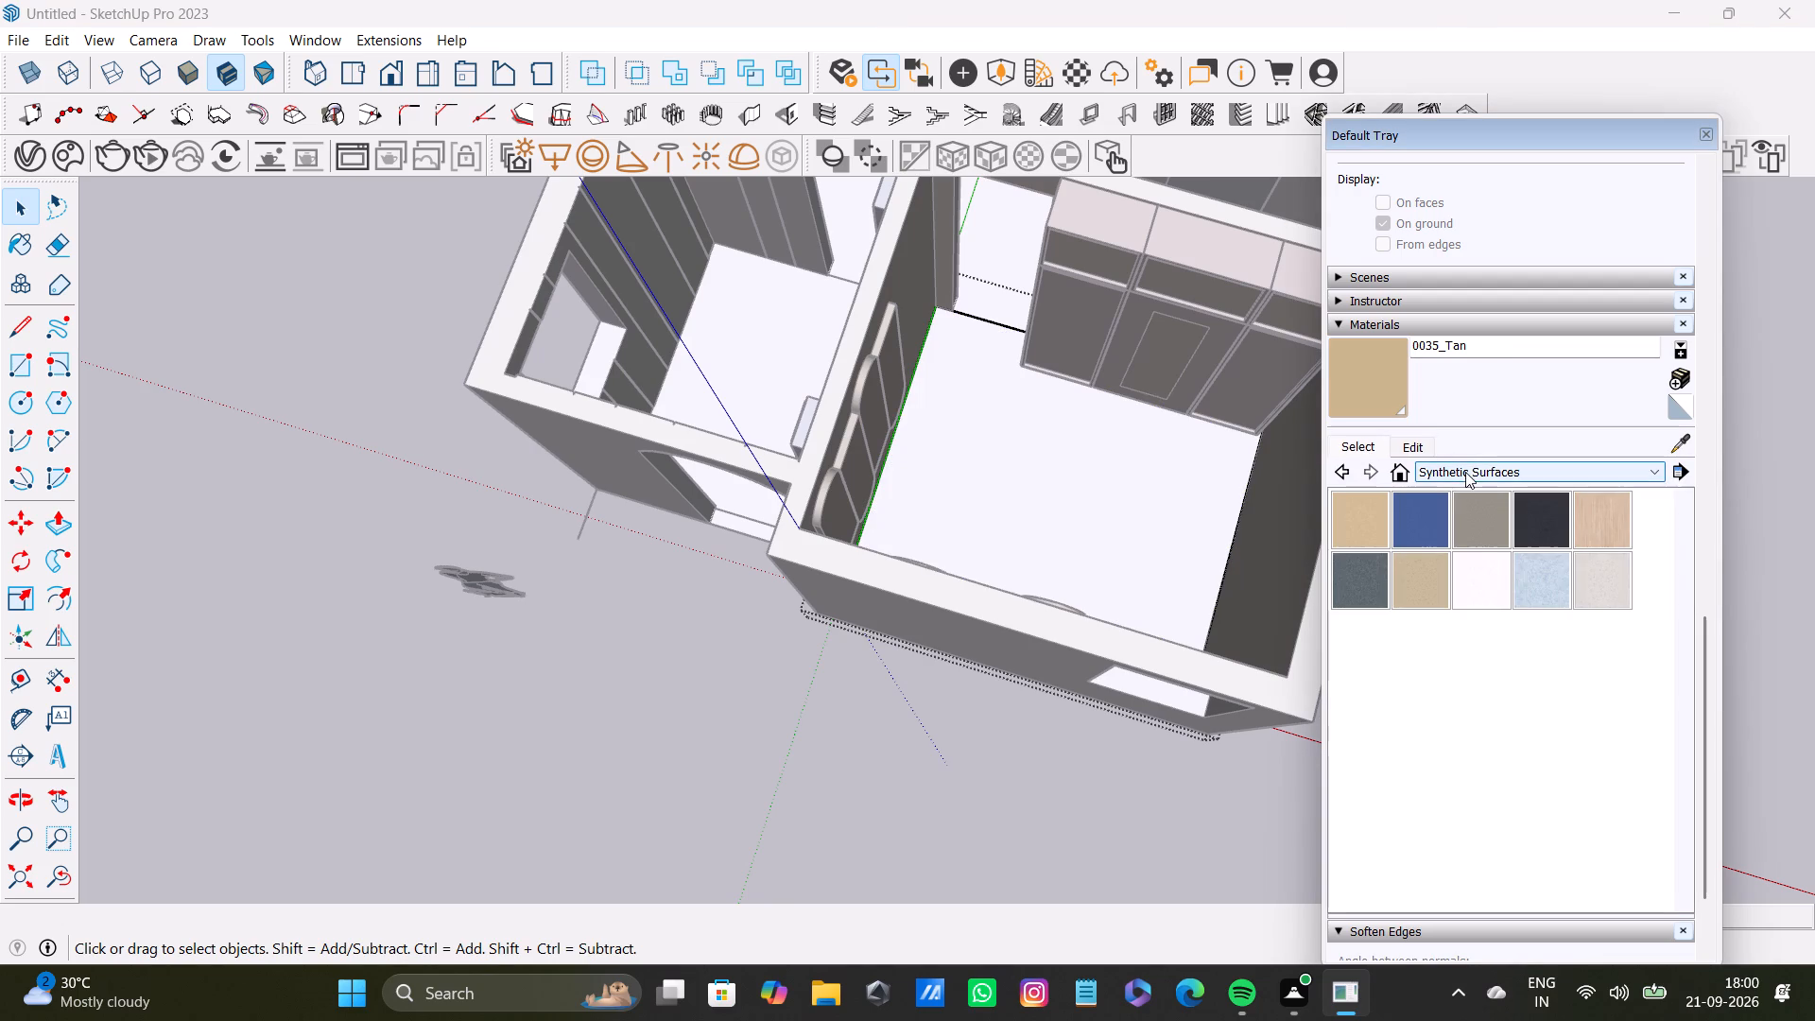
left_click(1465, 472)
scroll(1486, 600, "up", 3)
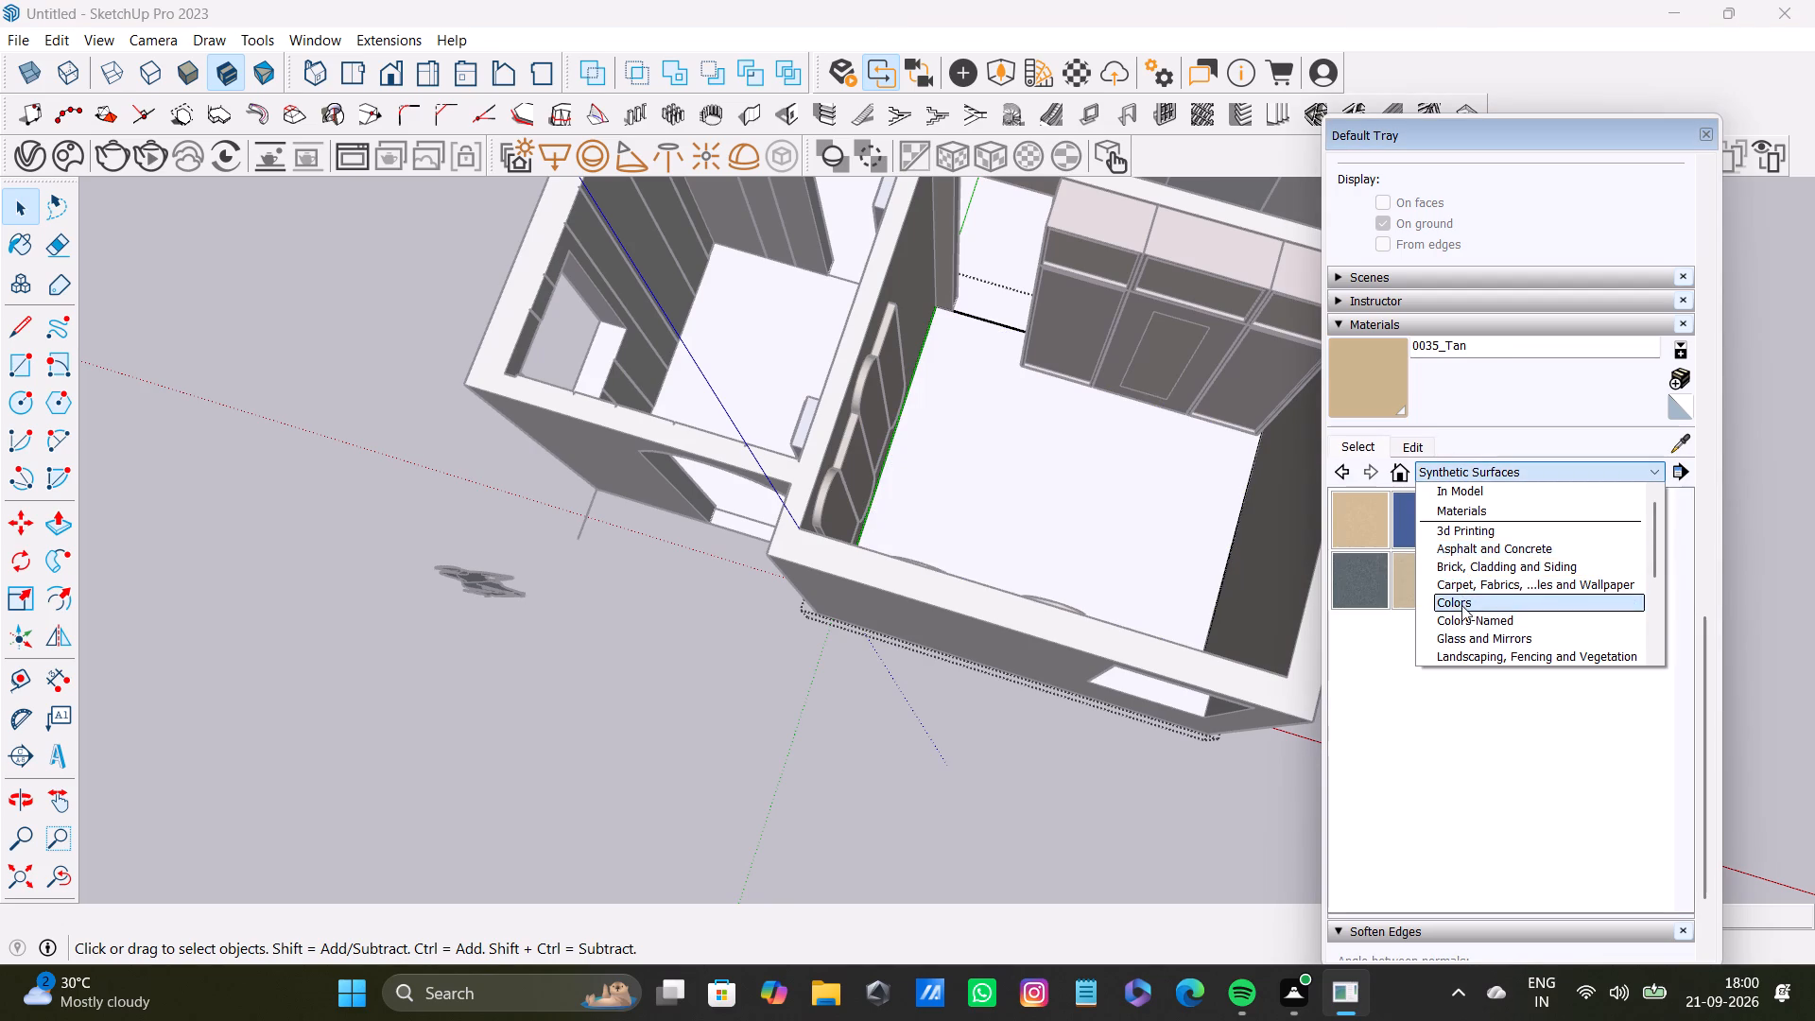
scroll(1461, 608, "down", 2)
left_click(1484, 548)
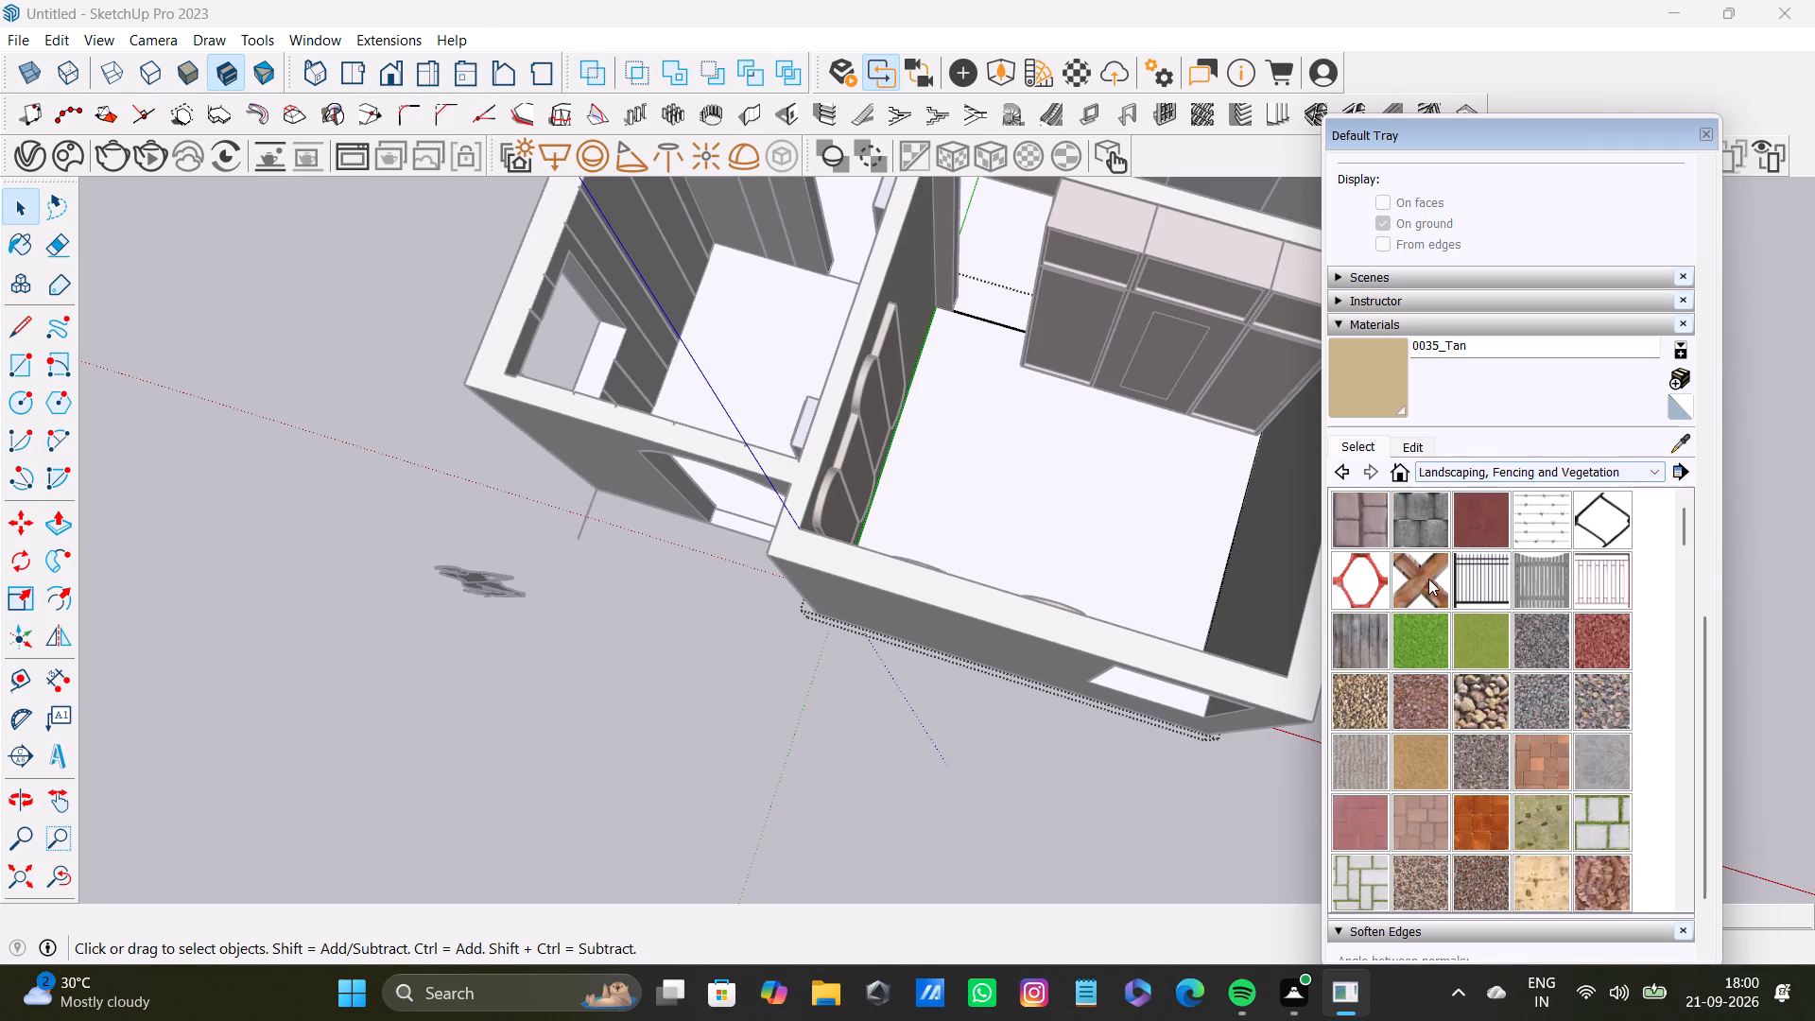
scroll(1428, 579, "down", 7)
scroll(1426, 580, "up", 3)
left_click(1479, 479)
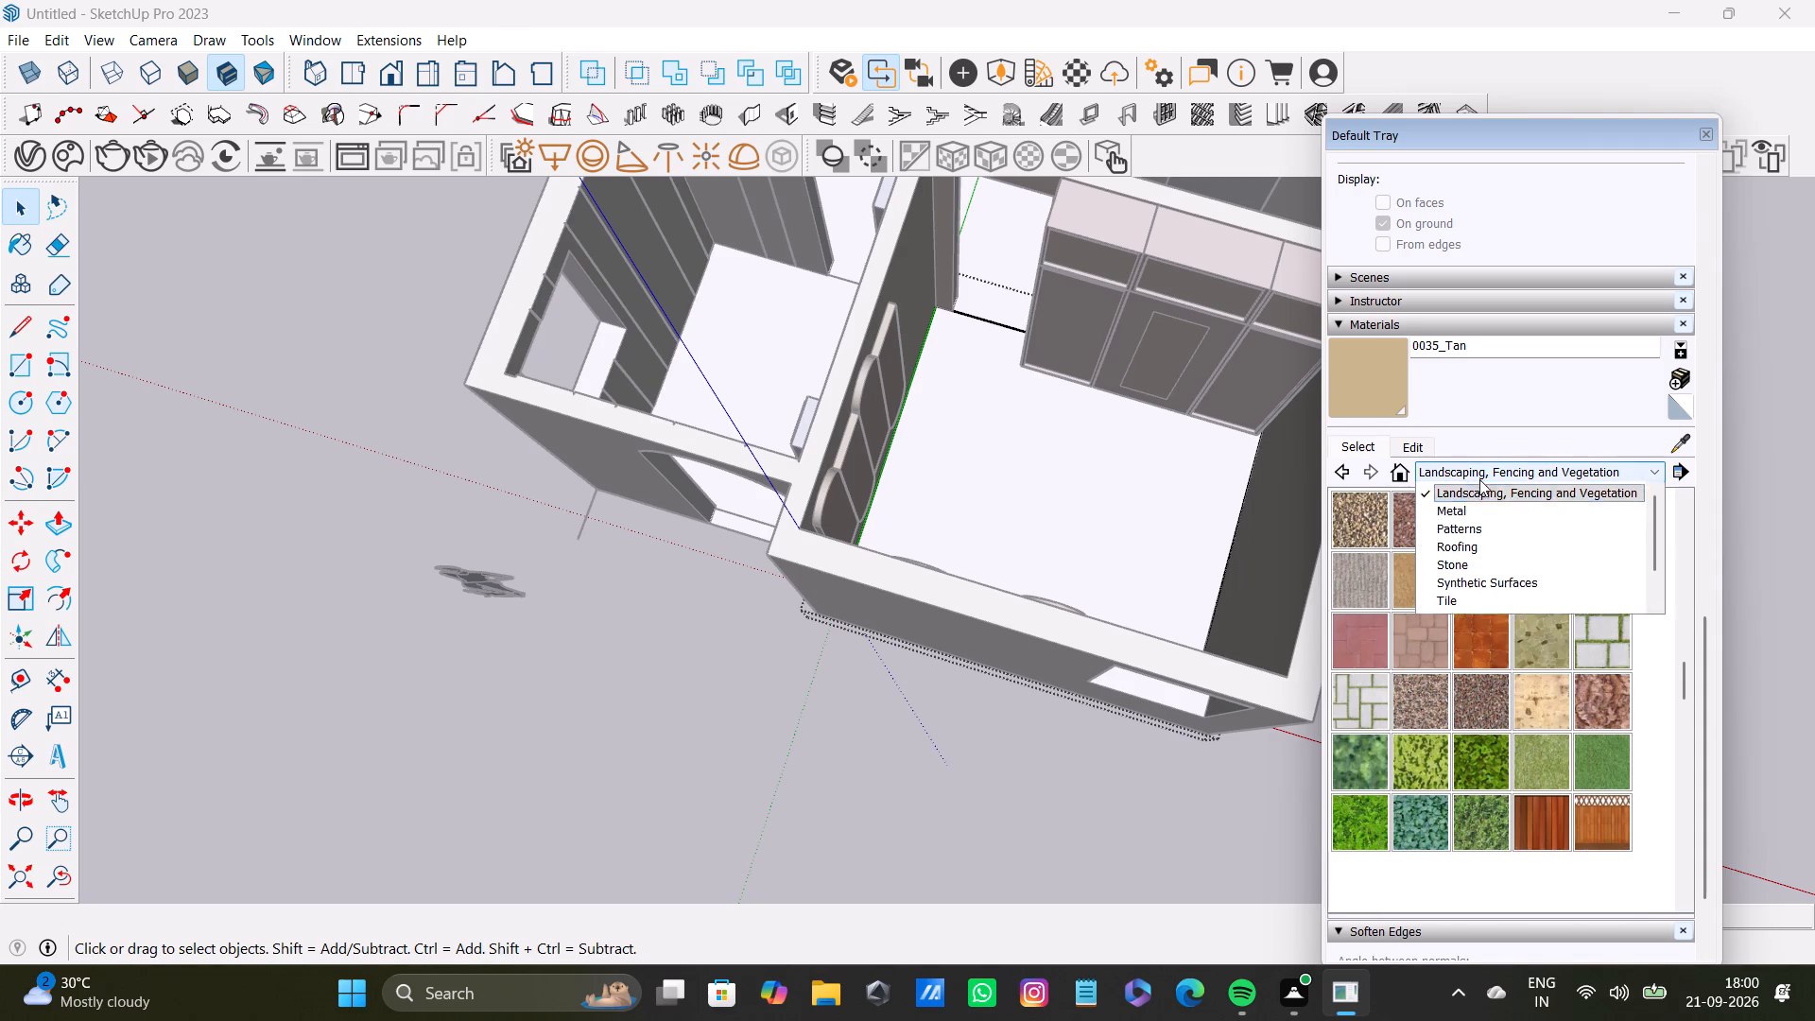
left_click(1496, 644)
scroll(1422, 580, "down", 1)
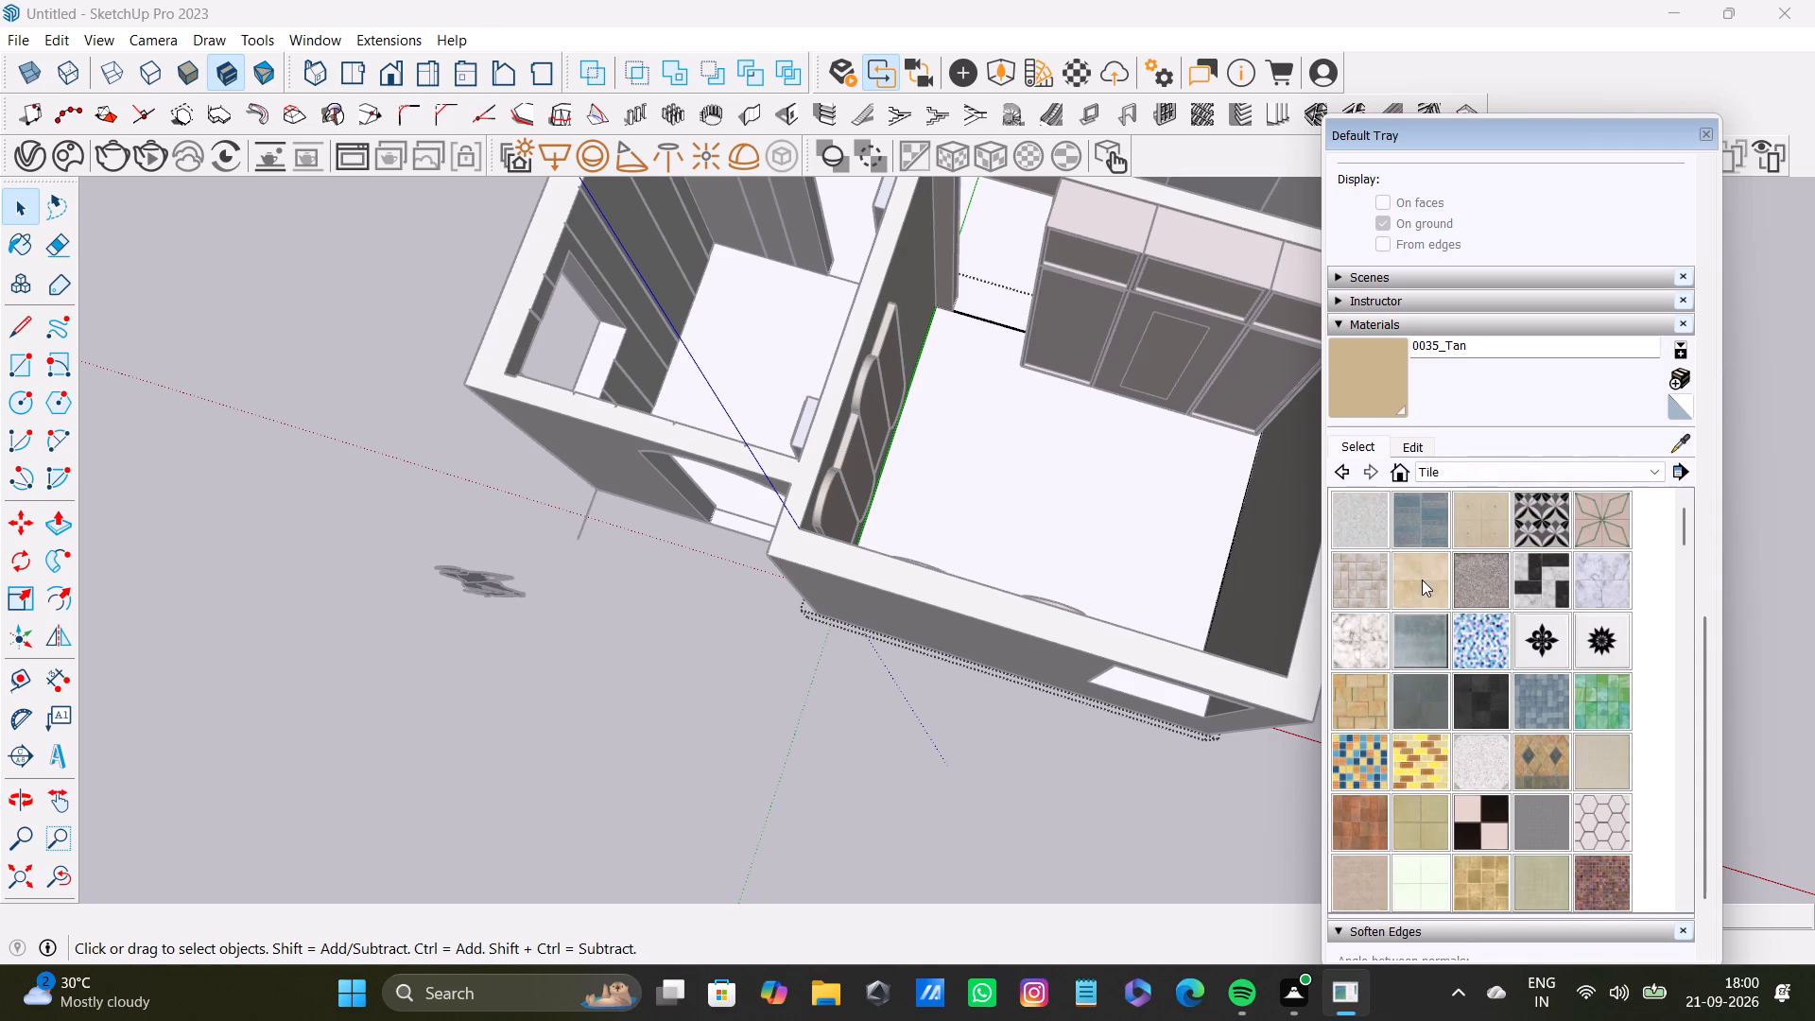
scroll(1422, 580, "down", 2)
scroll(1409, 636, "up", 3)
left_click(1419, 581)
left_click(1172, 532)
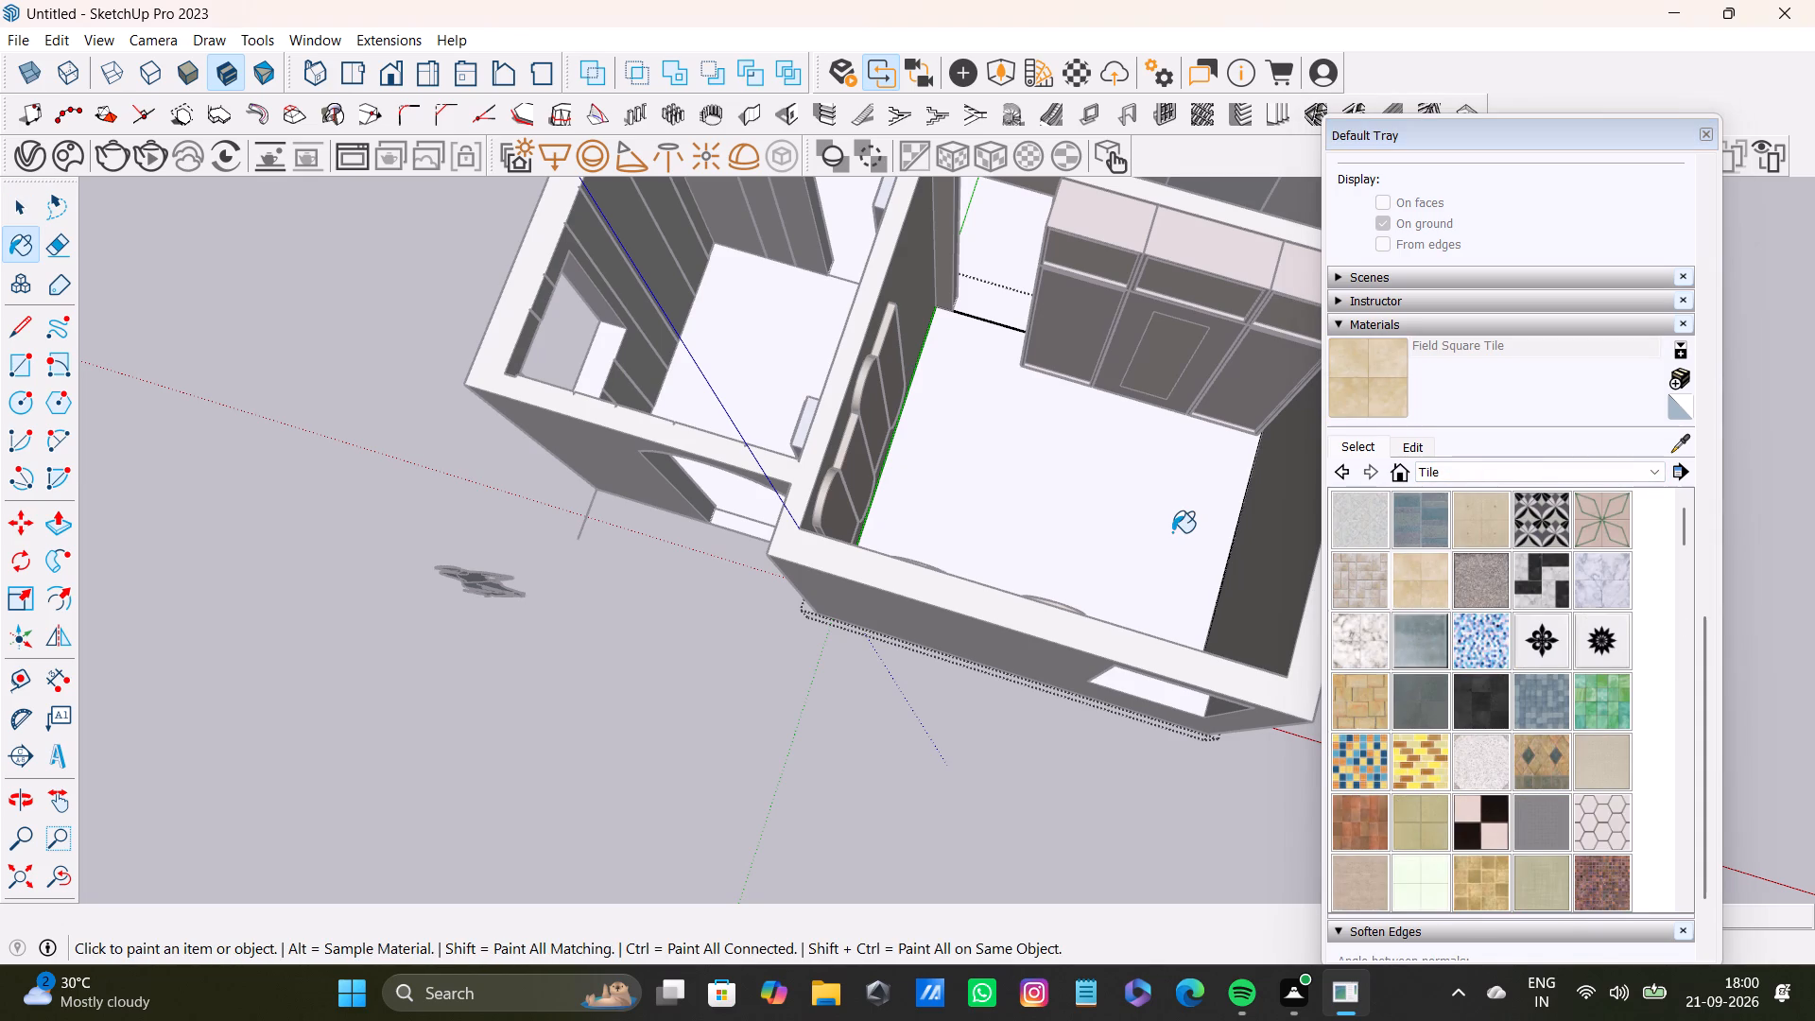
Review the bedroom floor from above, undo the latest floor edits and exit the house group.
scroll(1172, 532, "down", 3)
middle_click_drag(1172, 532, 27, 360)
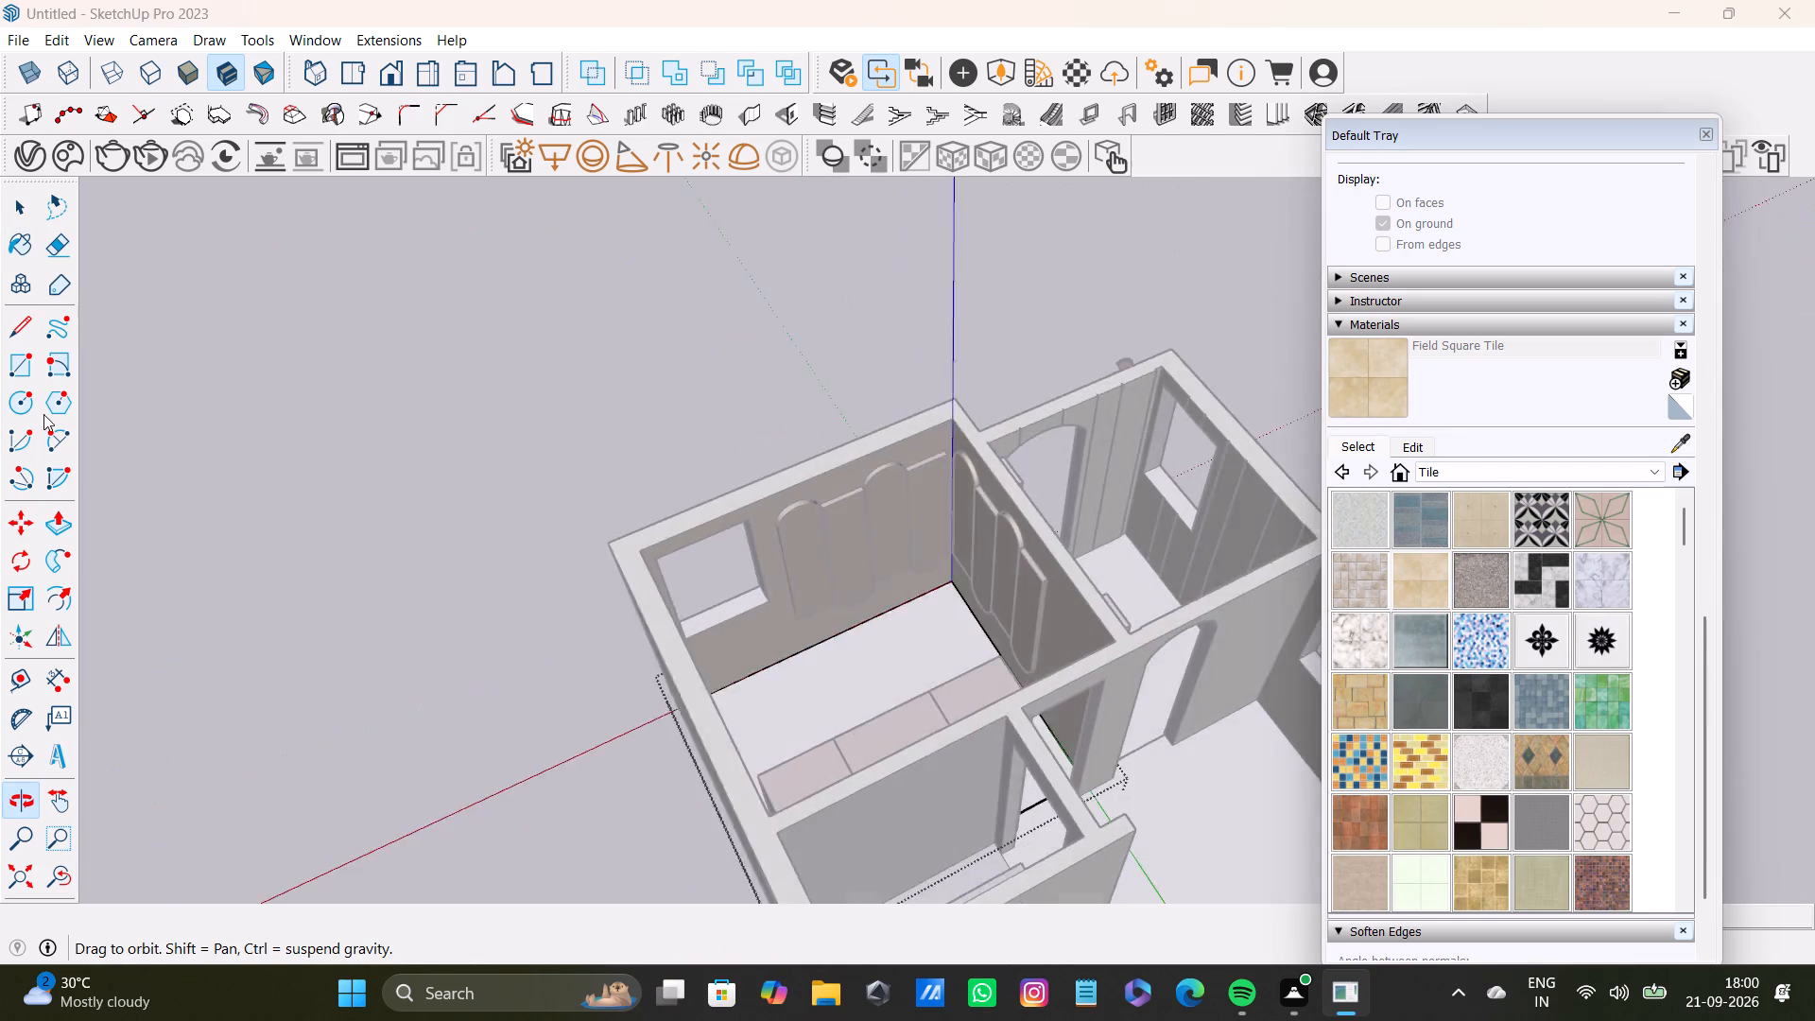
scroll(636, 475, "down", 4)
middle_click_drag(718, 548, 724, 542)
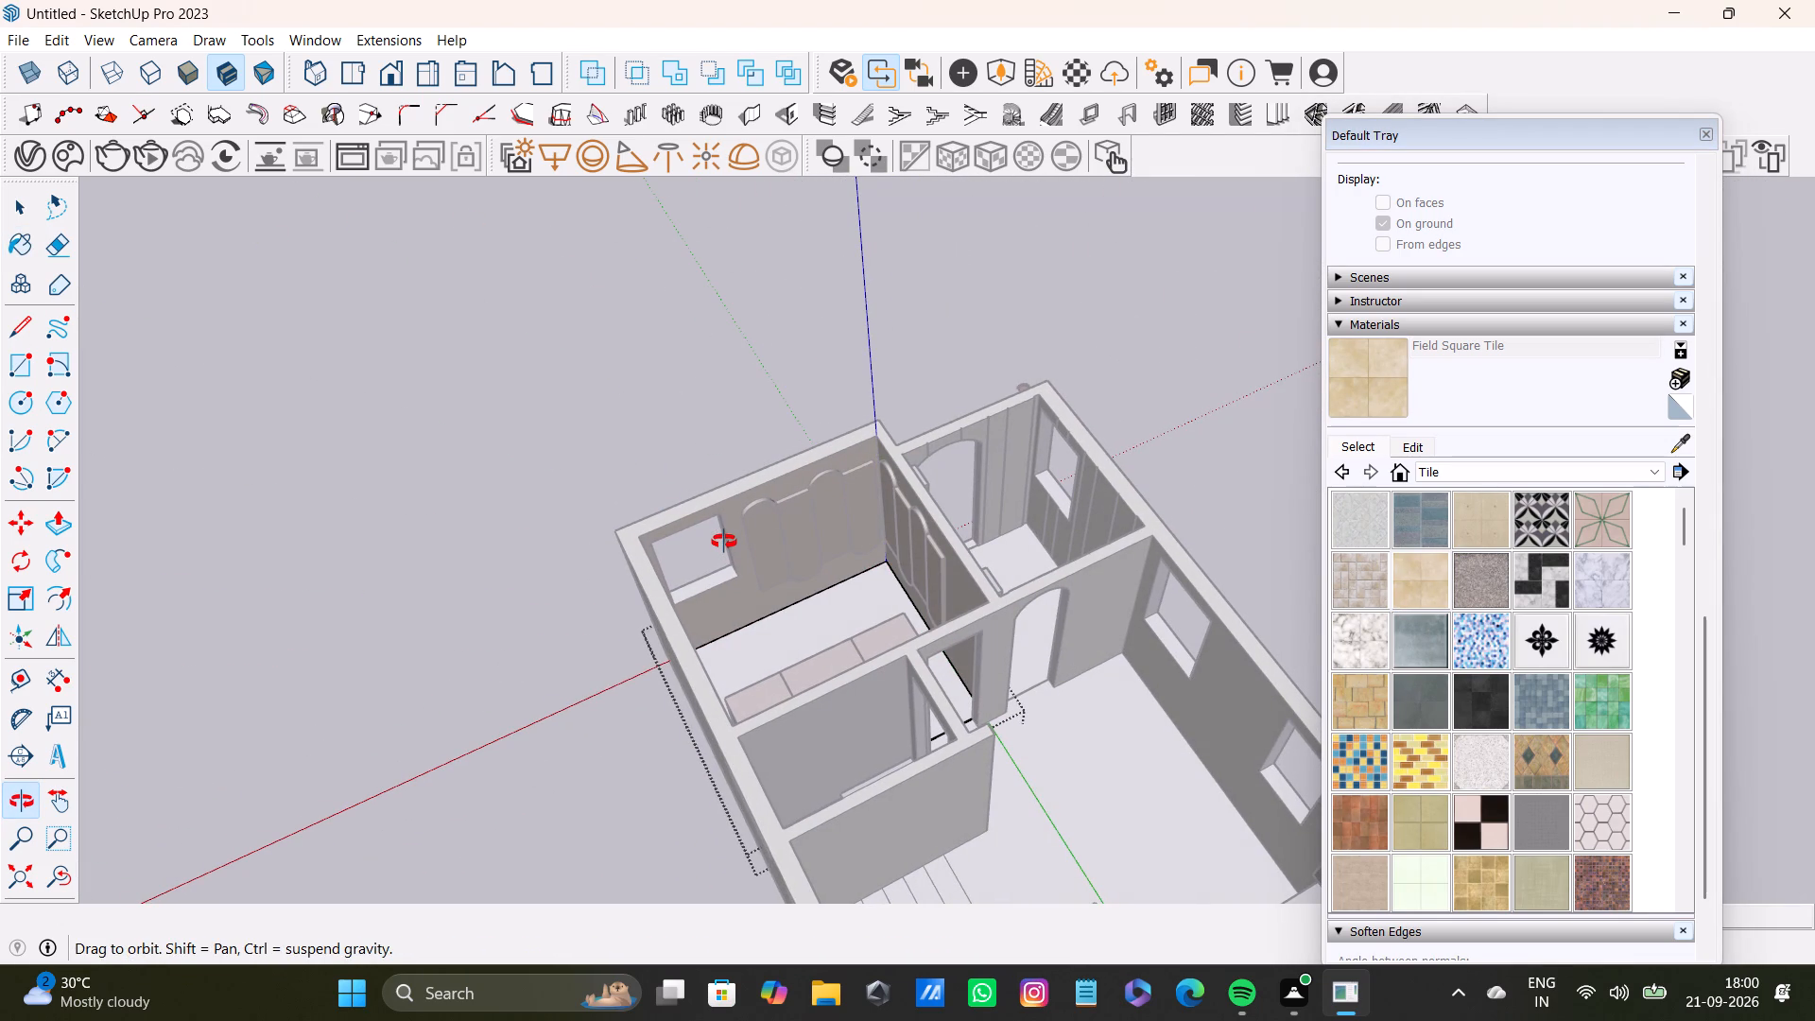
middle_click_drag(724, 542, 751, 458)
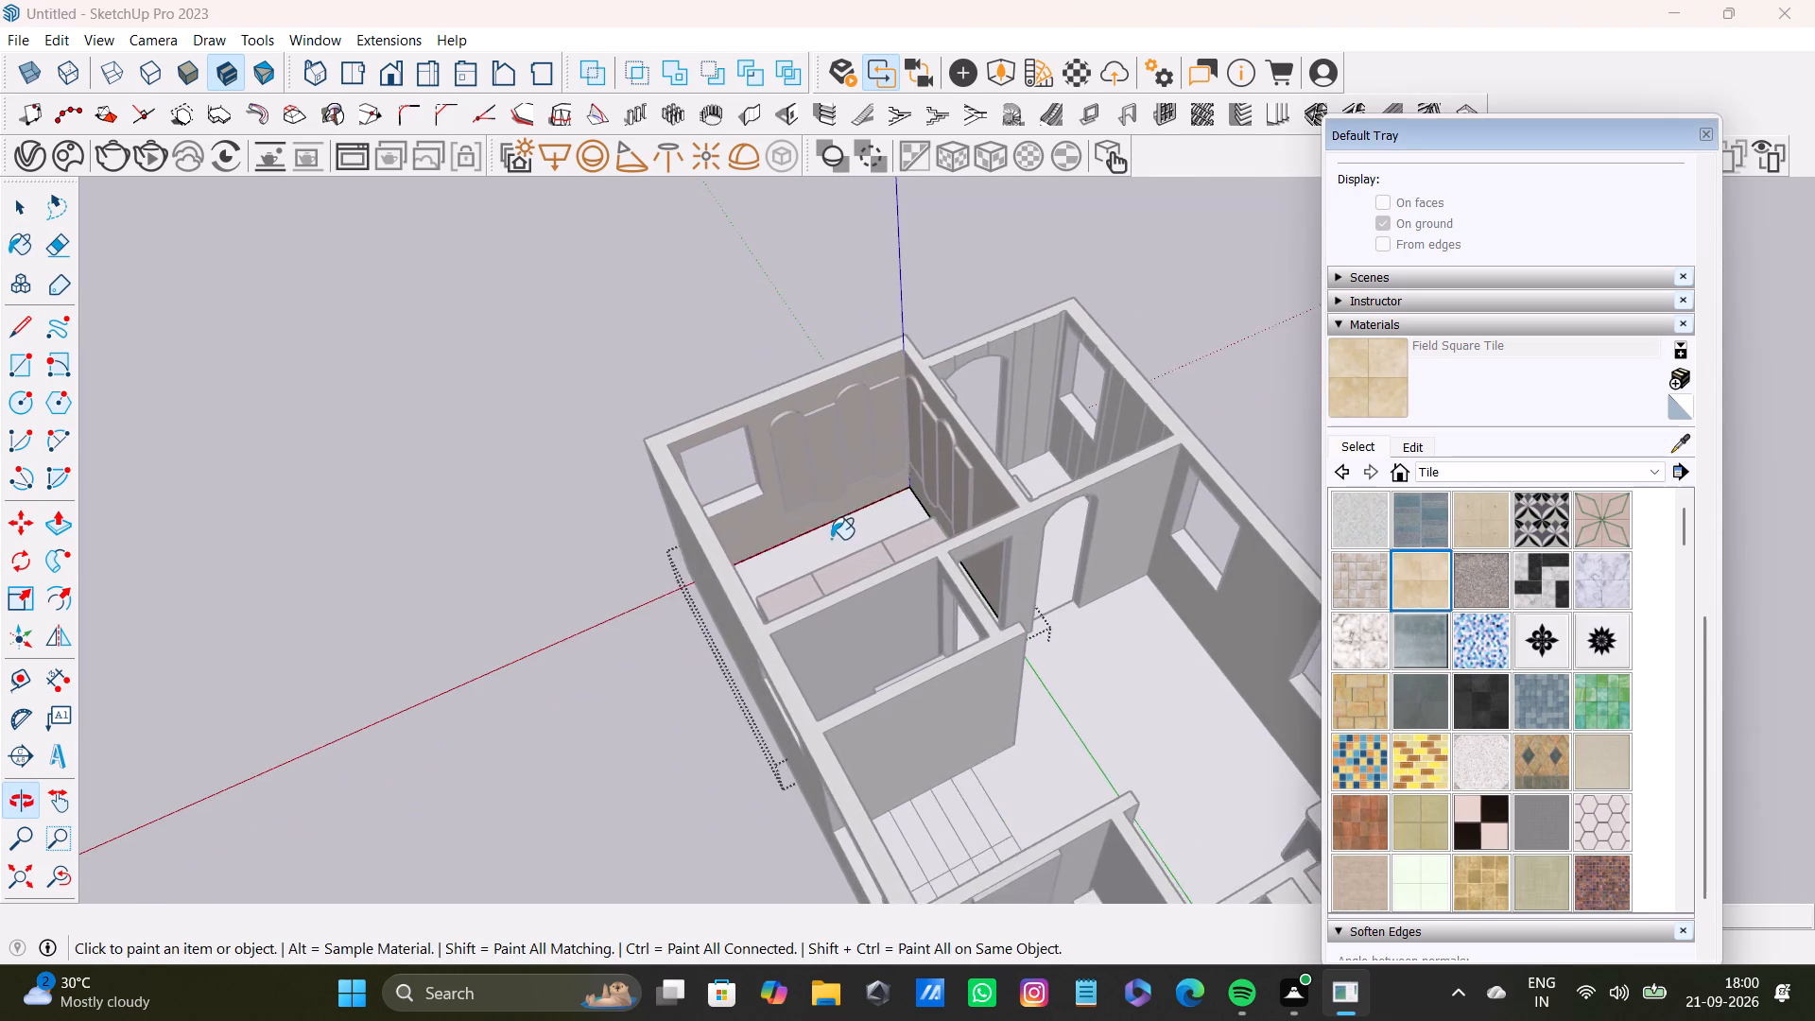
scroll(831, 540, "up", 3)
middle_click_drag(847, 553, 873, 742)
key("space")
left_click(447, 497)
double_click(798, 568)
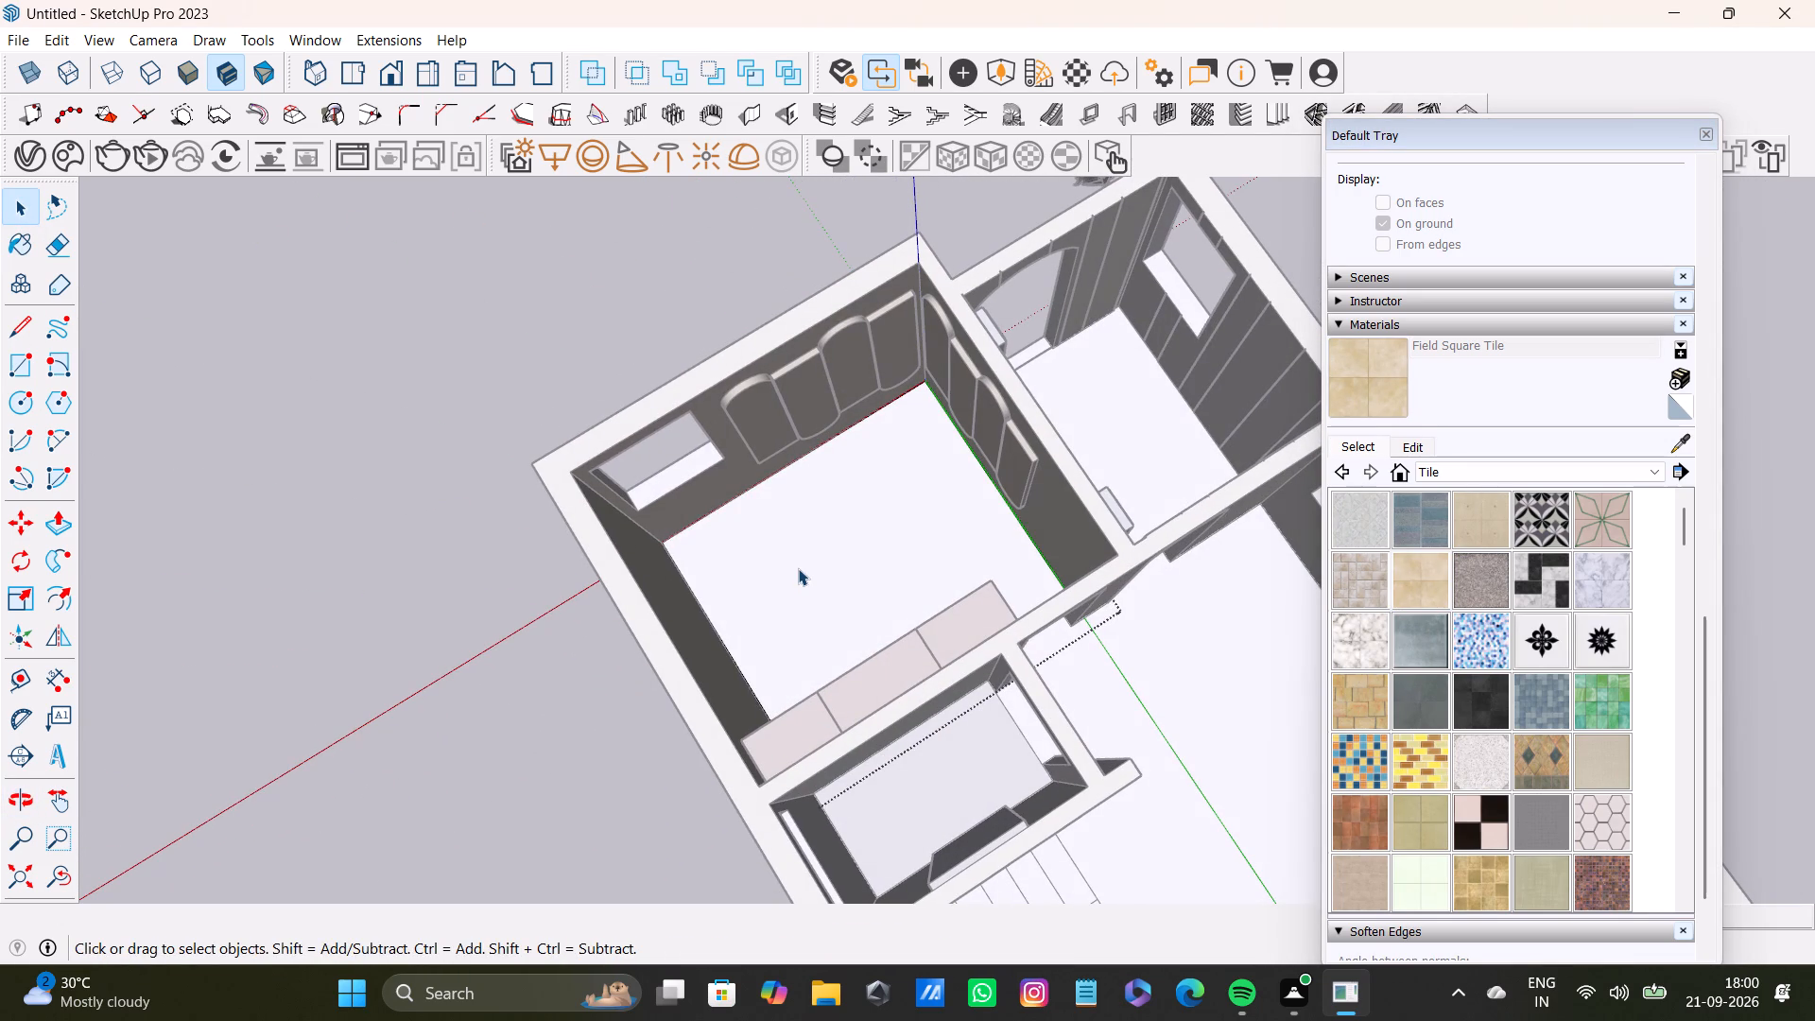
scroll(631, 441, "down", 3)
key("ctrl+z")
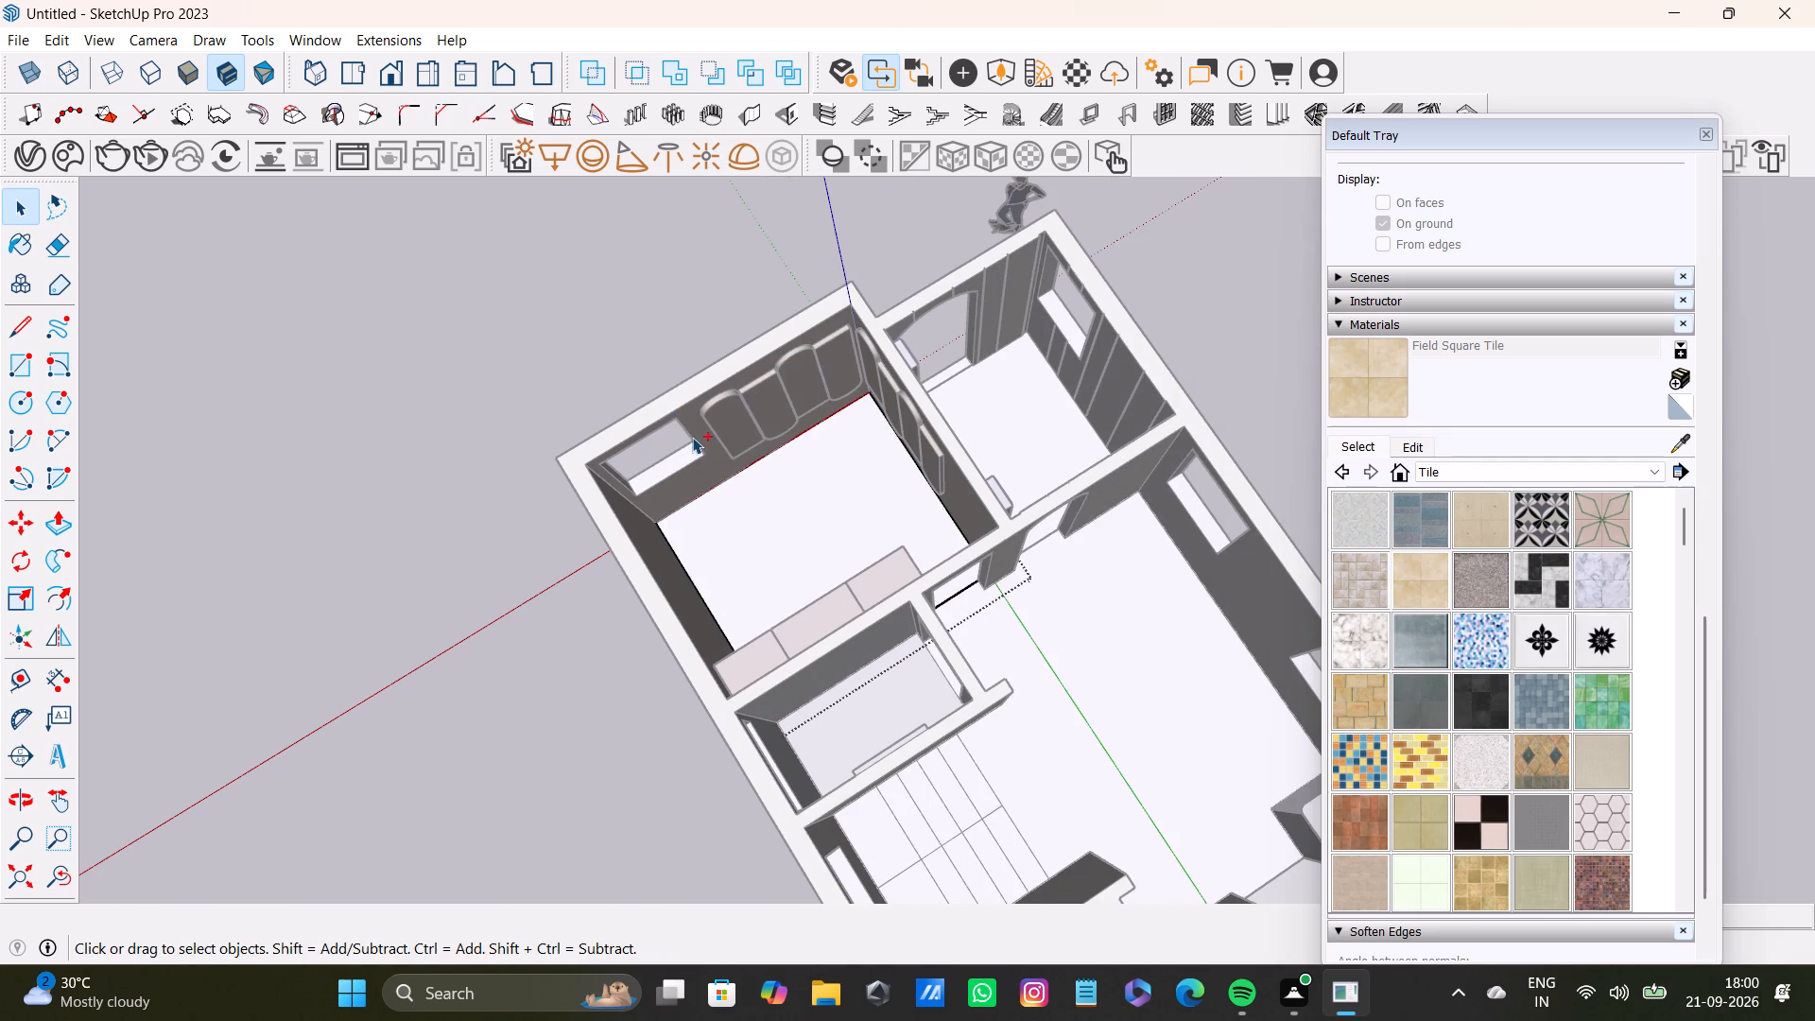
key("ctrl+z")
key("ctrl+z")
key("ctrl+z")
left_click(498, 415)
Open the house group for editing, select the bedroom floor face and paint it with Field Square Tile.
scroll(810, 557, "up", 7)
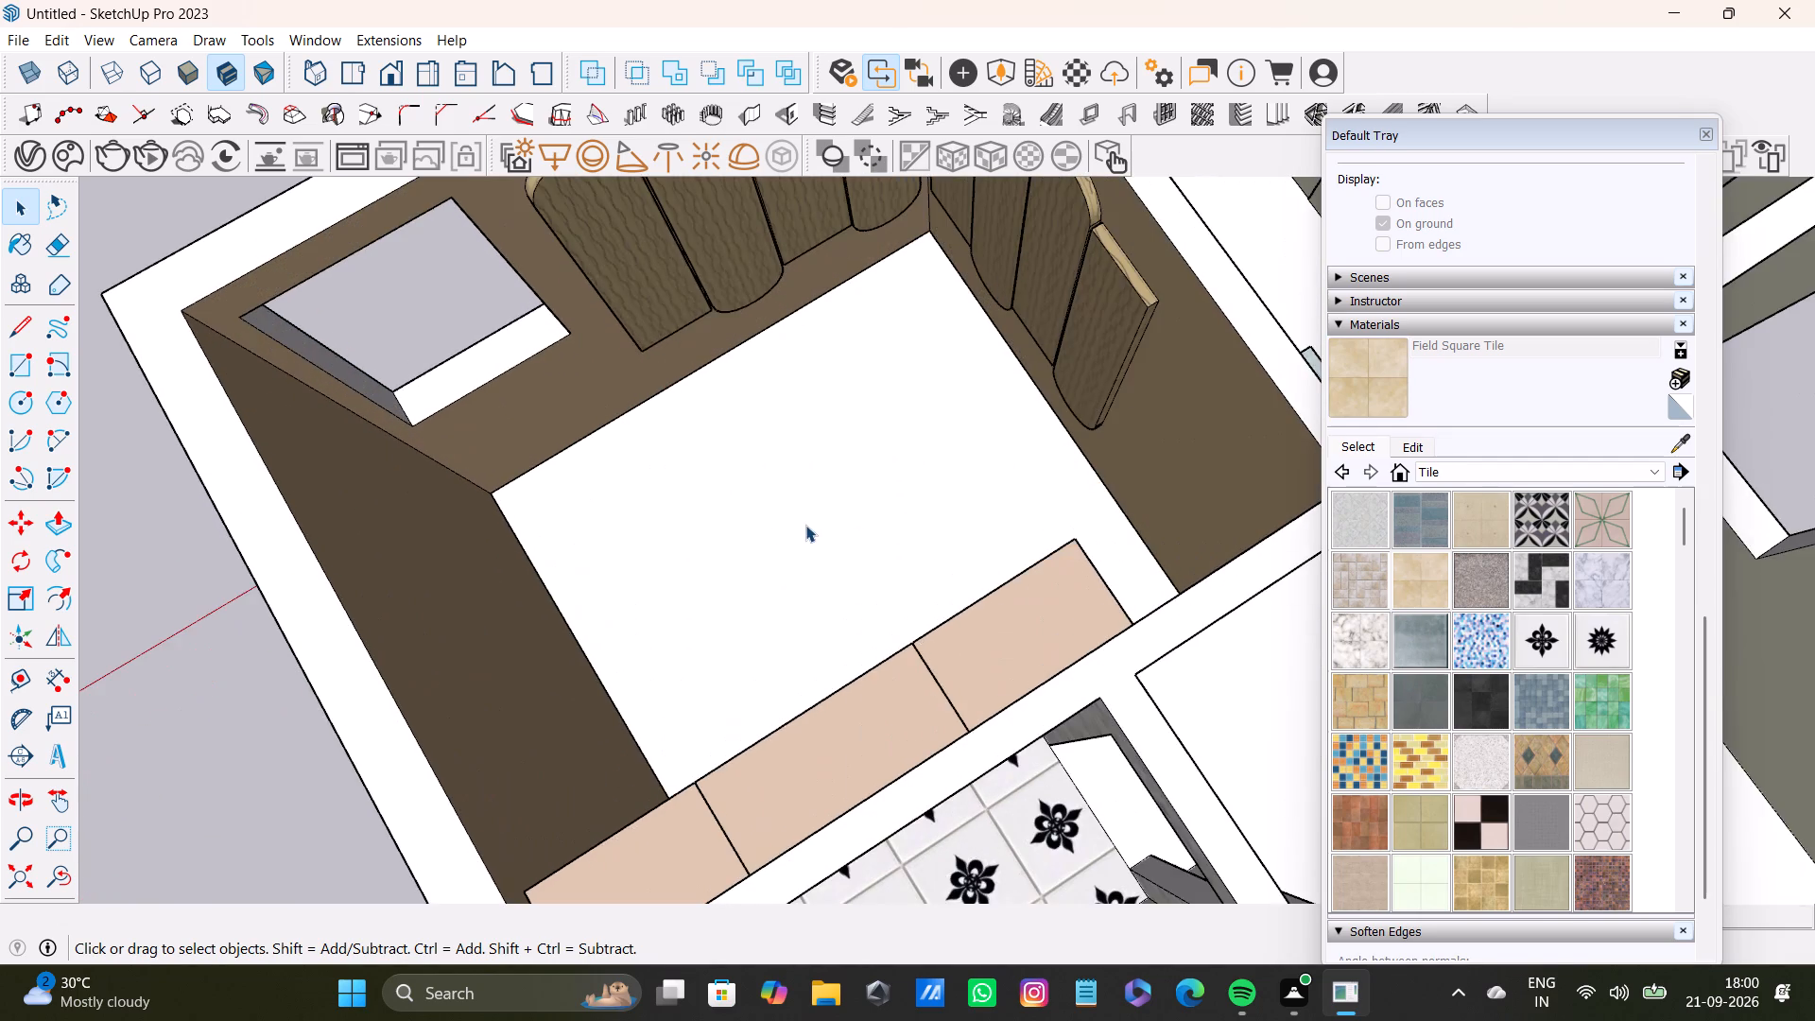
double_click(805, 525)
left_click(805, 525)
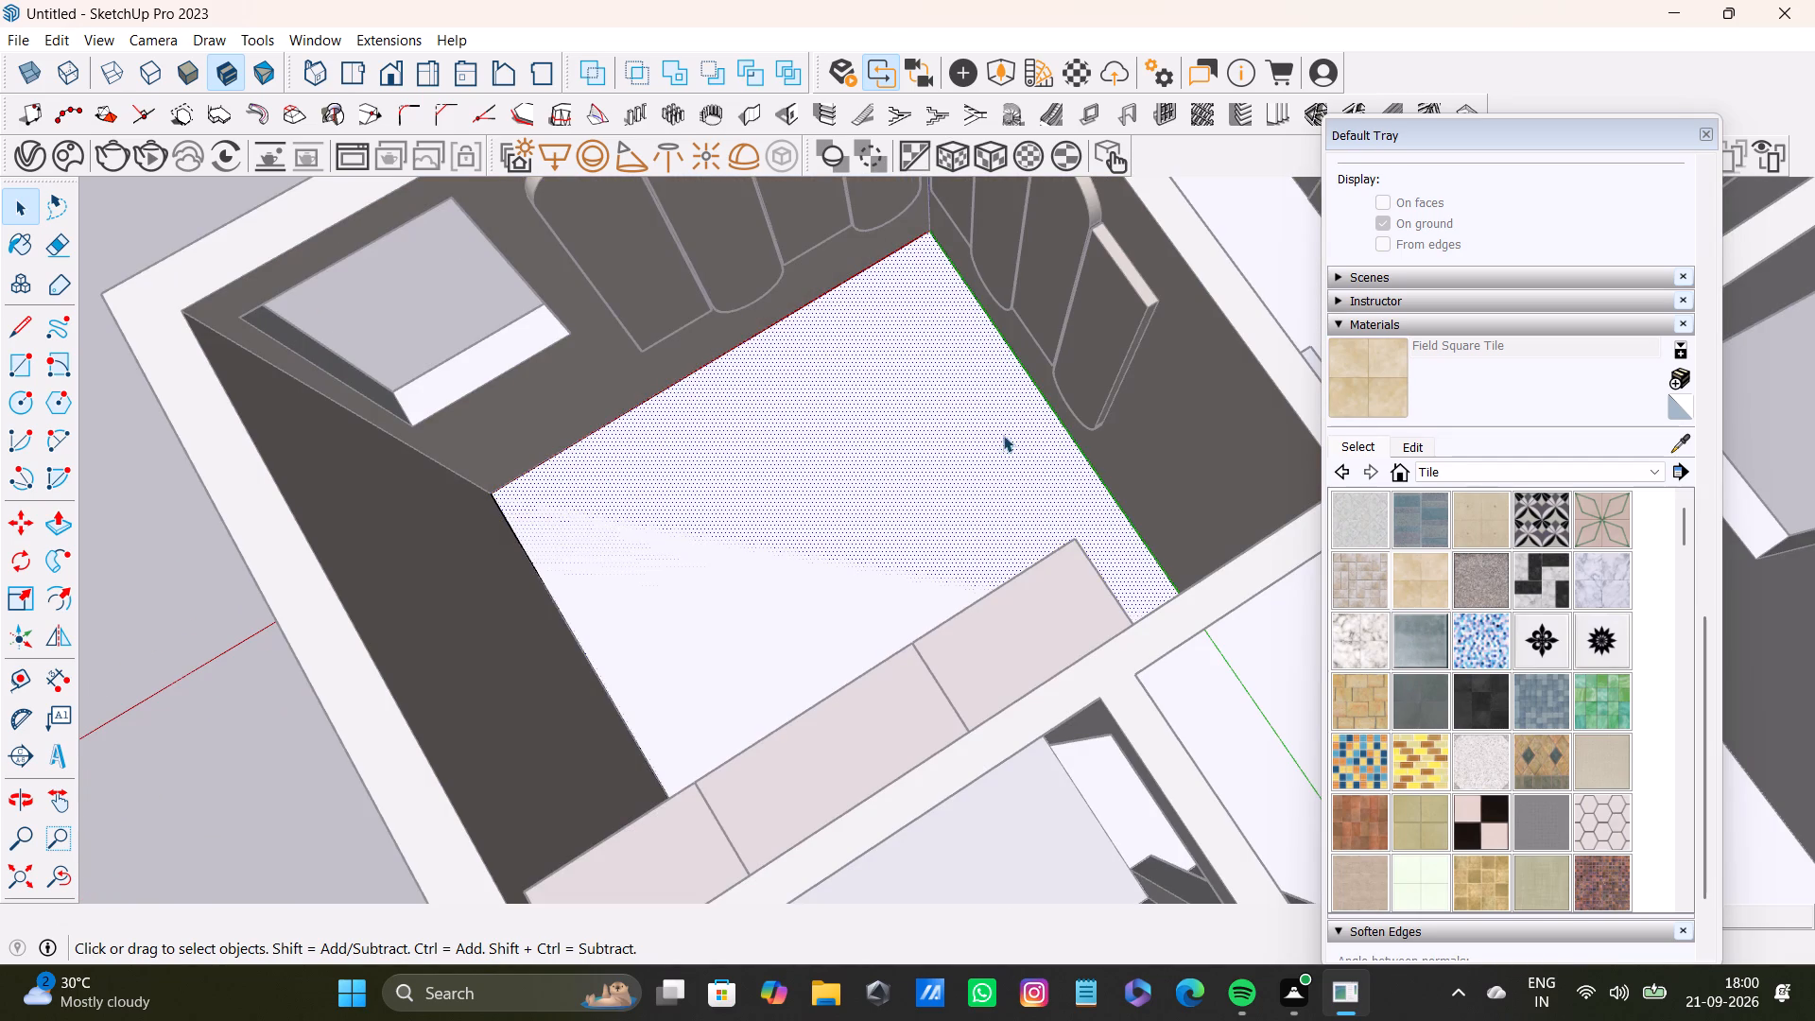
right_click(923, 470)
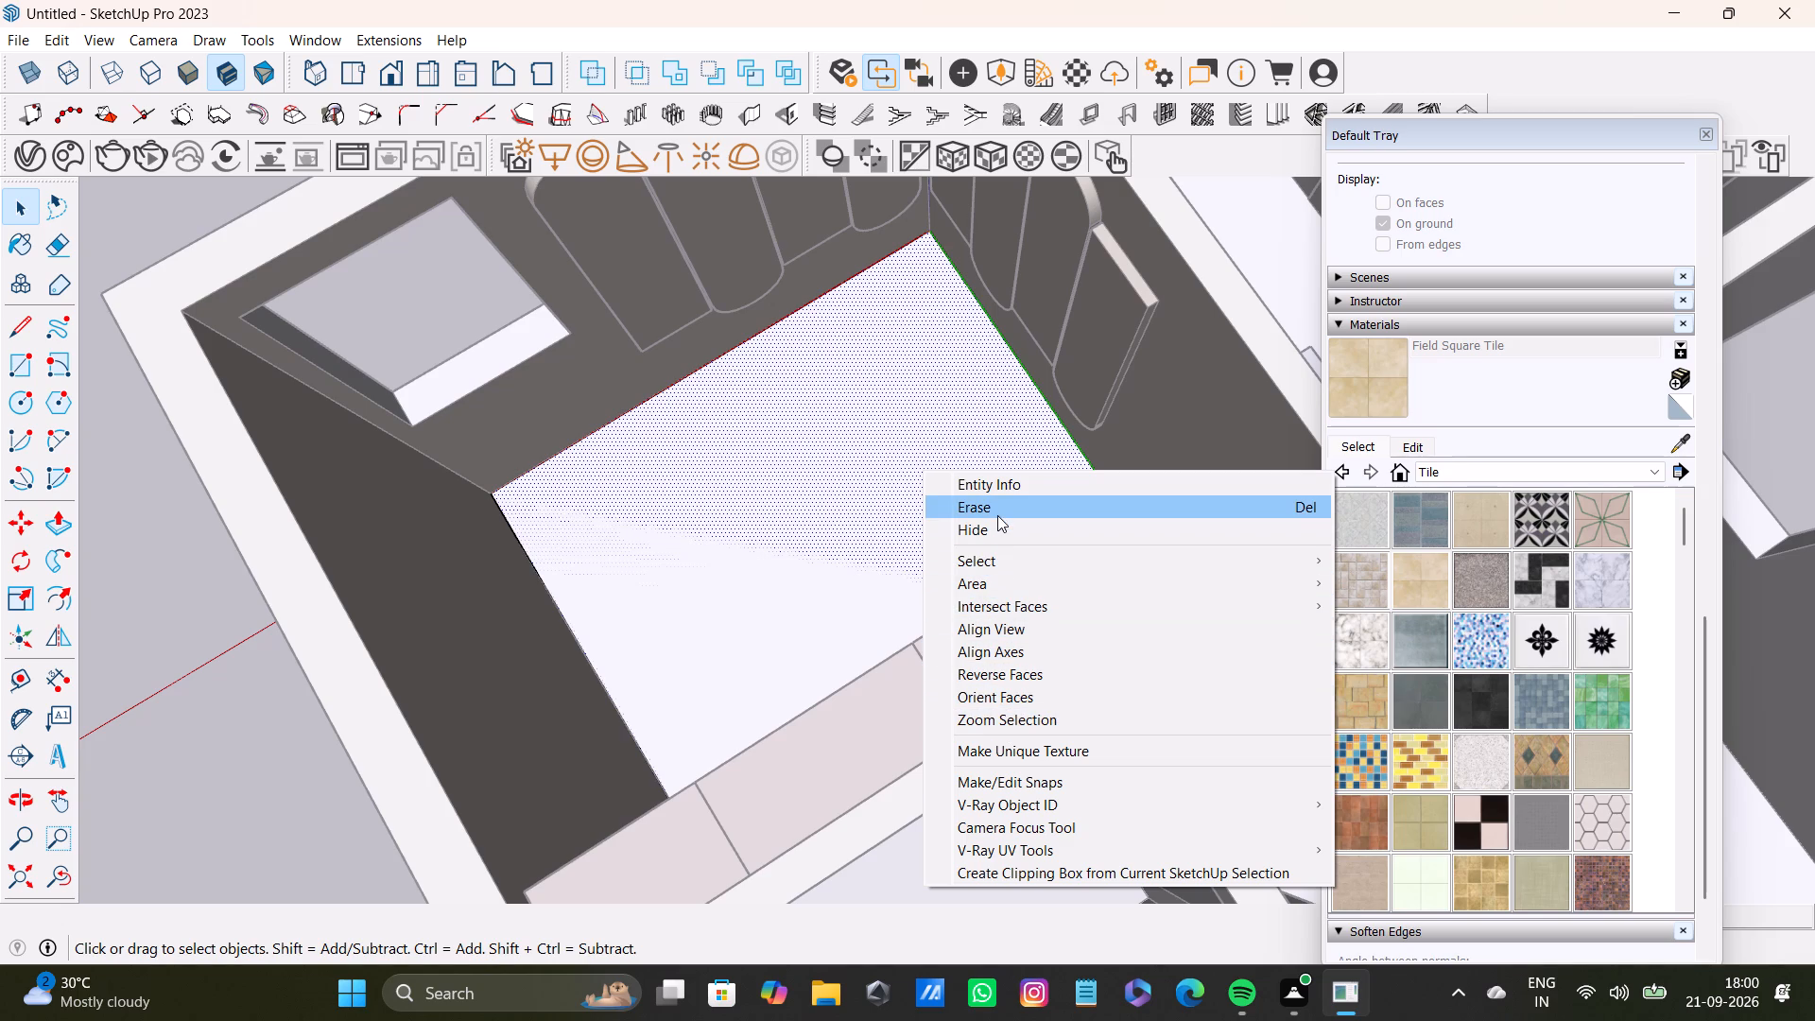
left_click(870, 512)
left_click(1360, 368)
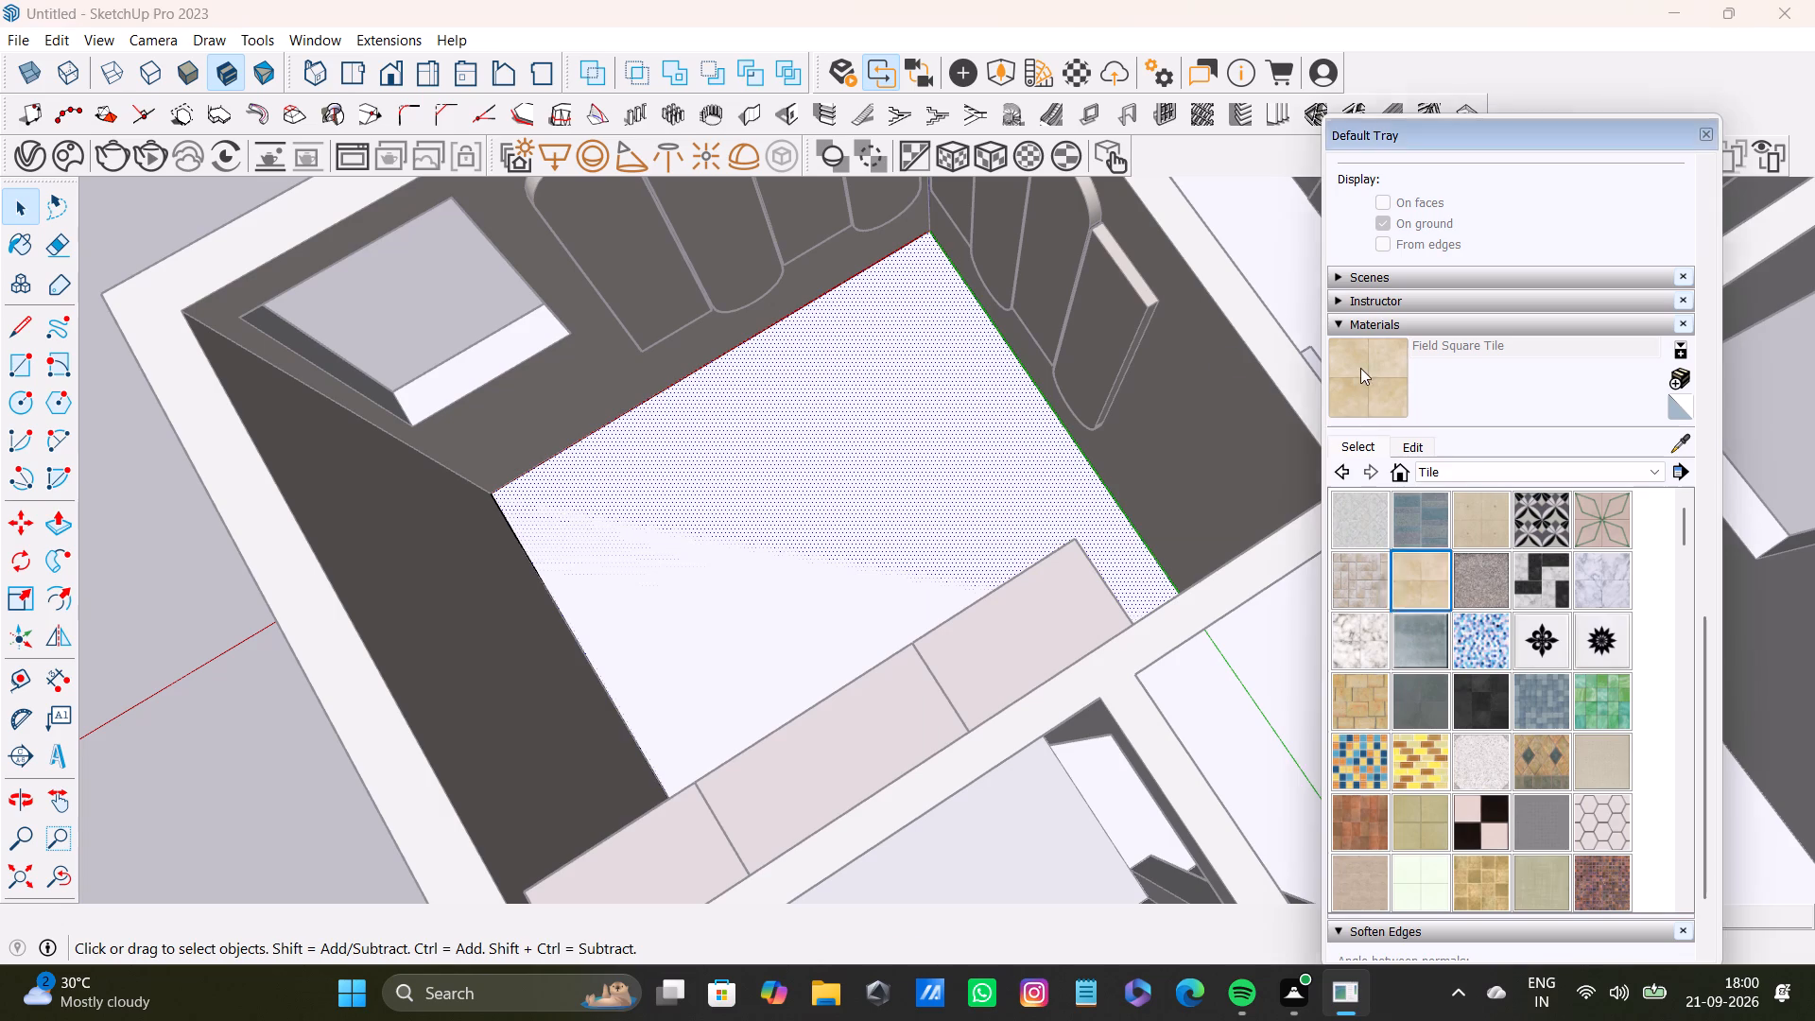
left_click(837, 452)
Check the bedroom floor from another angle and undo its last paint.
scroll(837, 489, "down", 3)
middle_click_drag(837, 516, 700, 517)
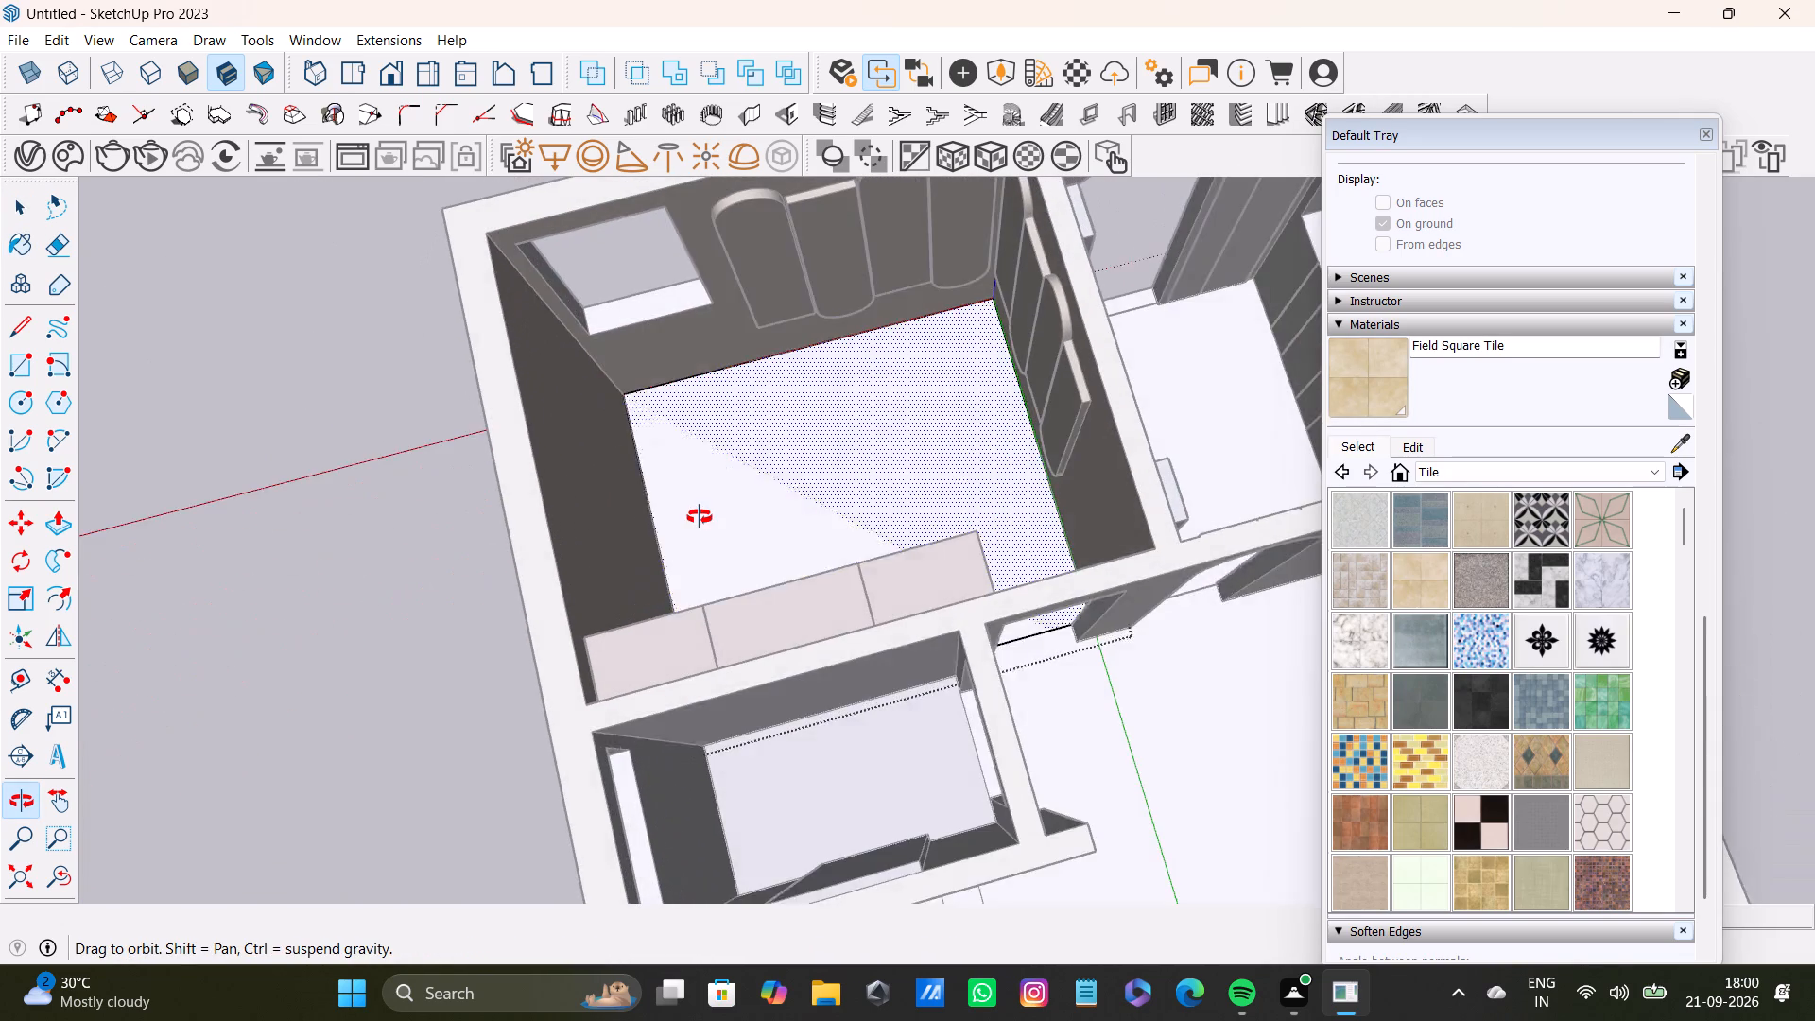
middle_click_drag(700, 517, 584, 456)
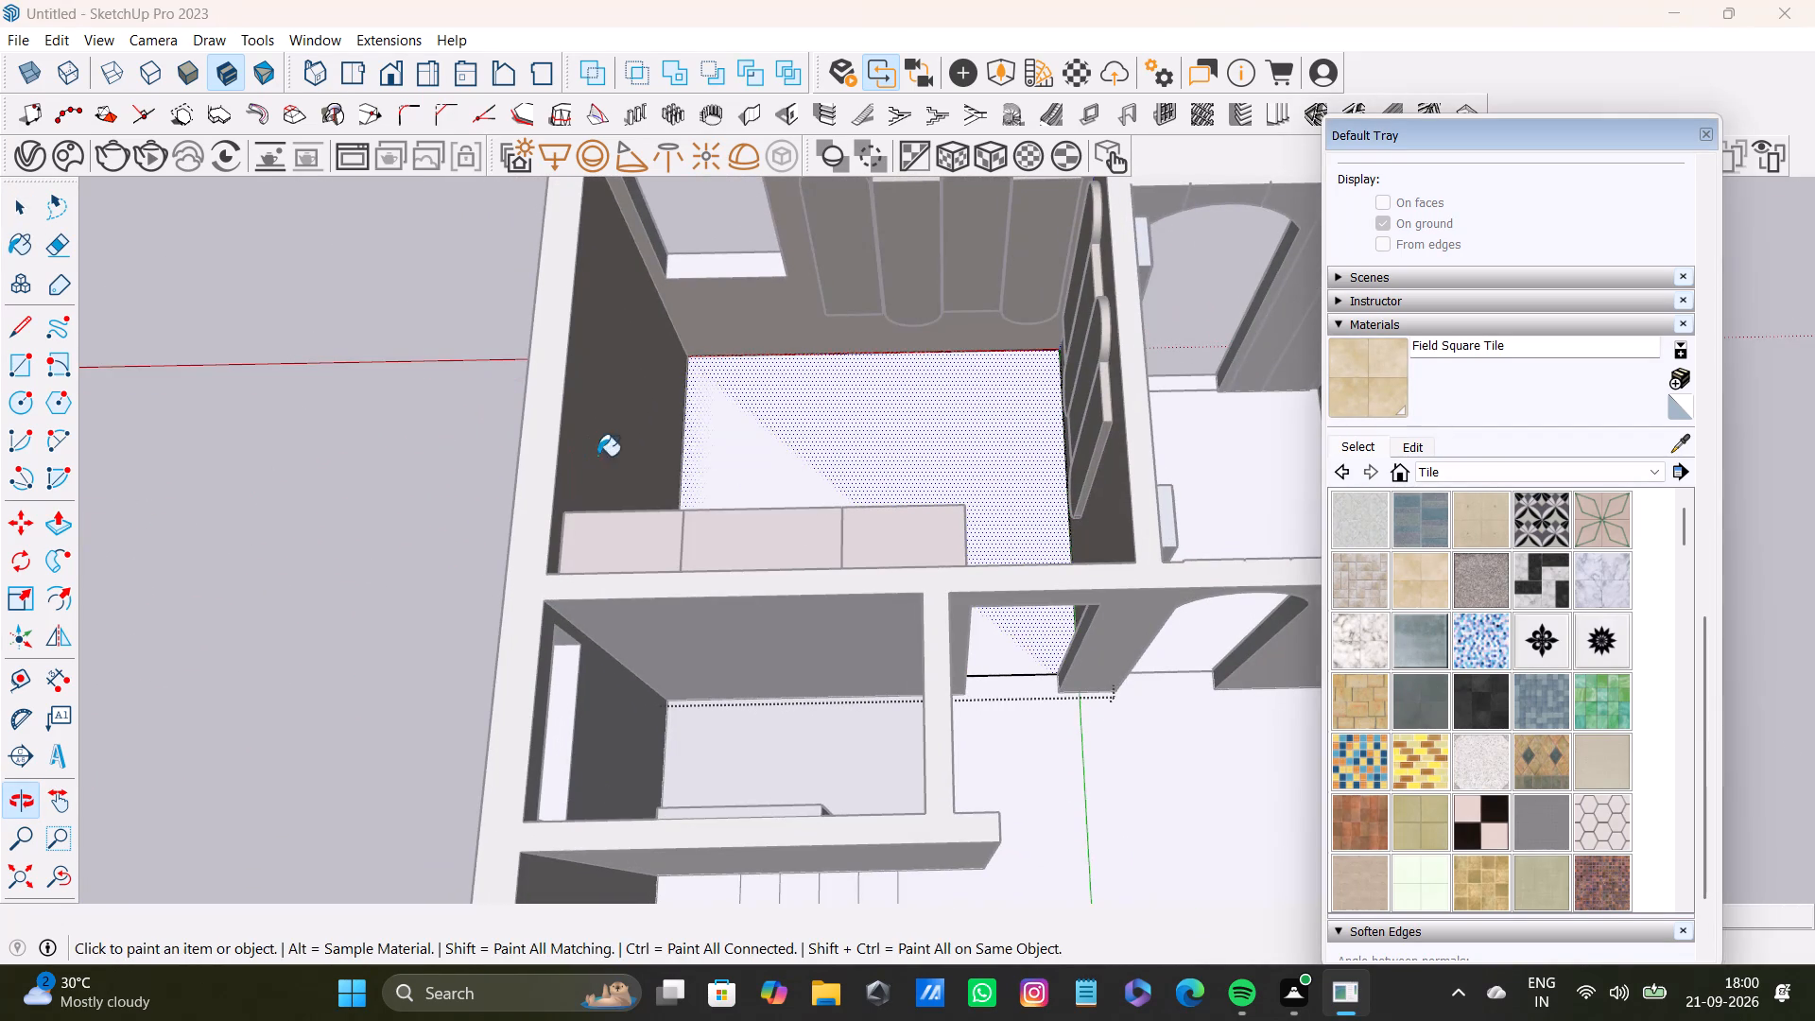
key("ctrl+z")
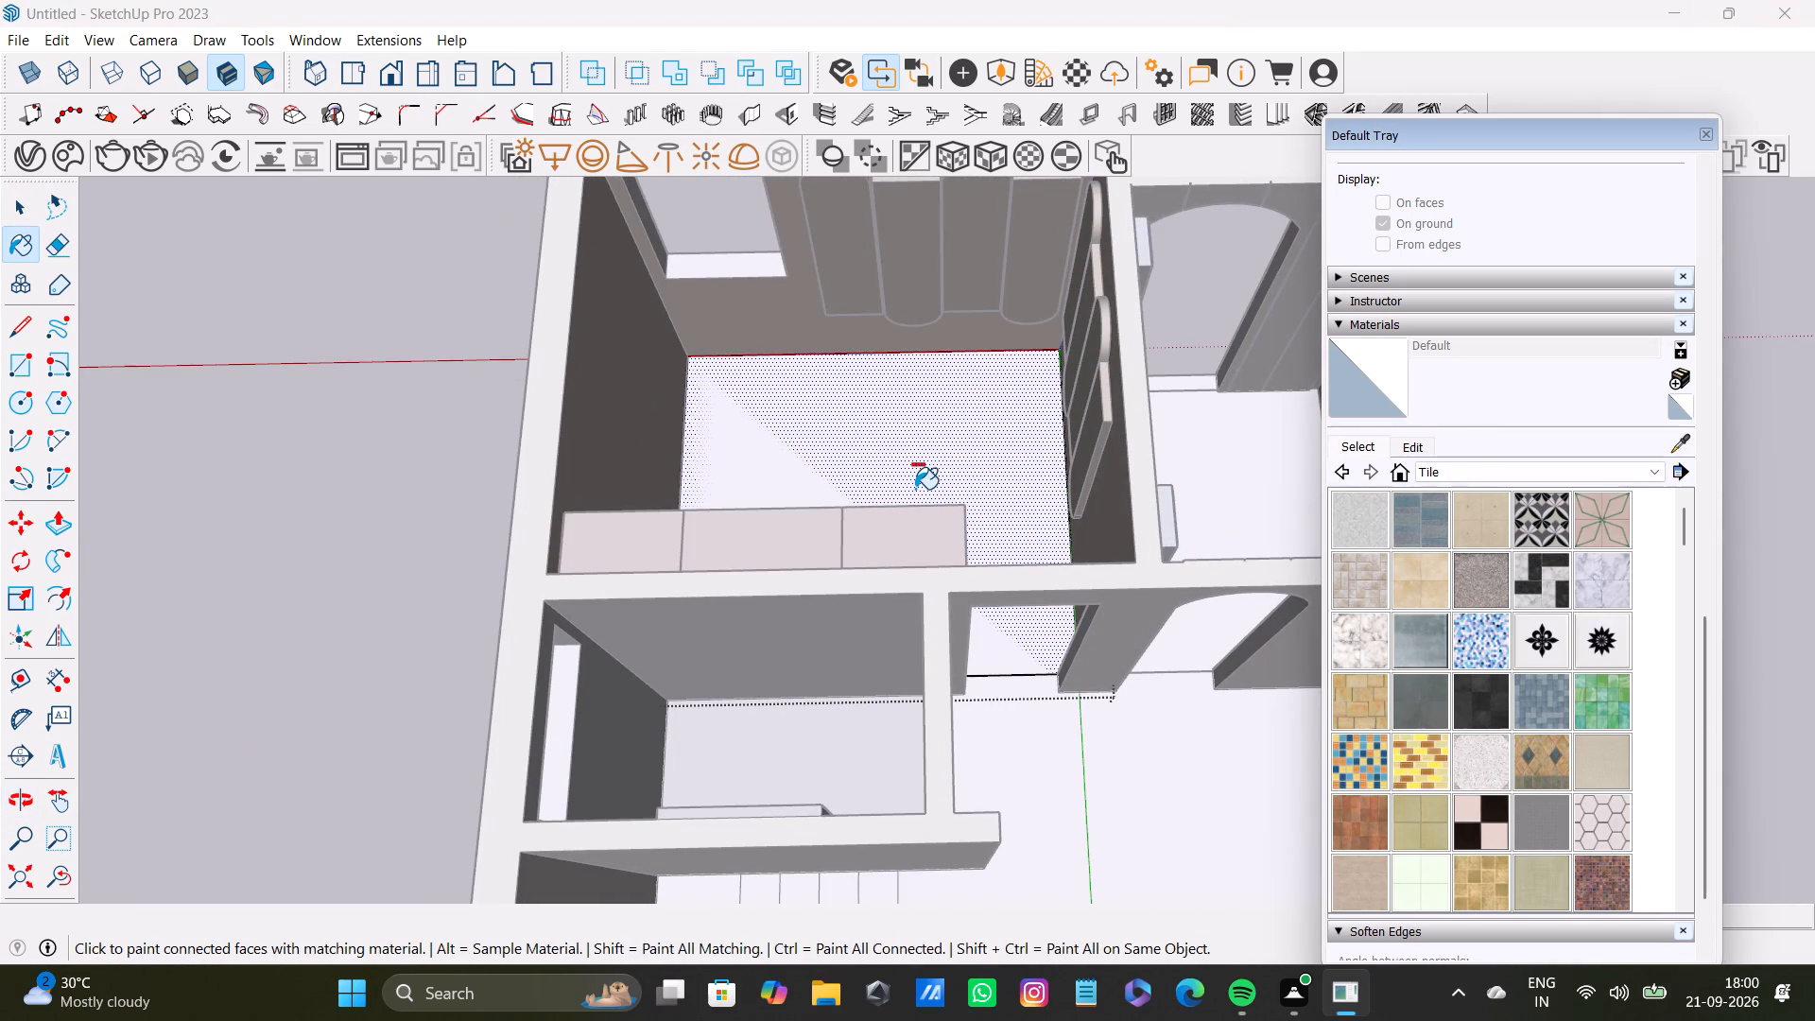
Select the bedroom floor face and delete it.
key("space")
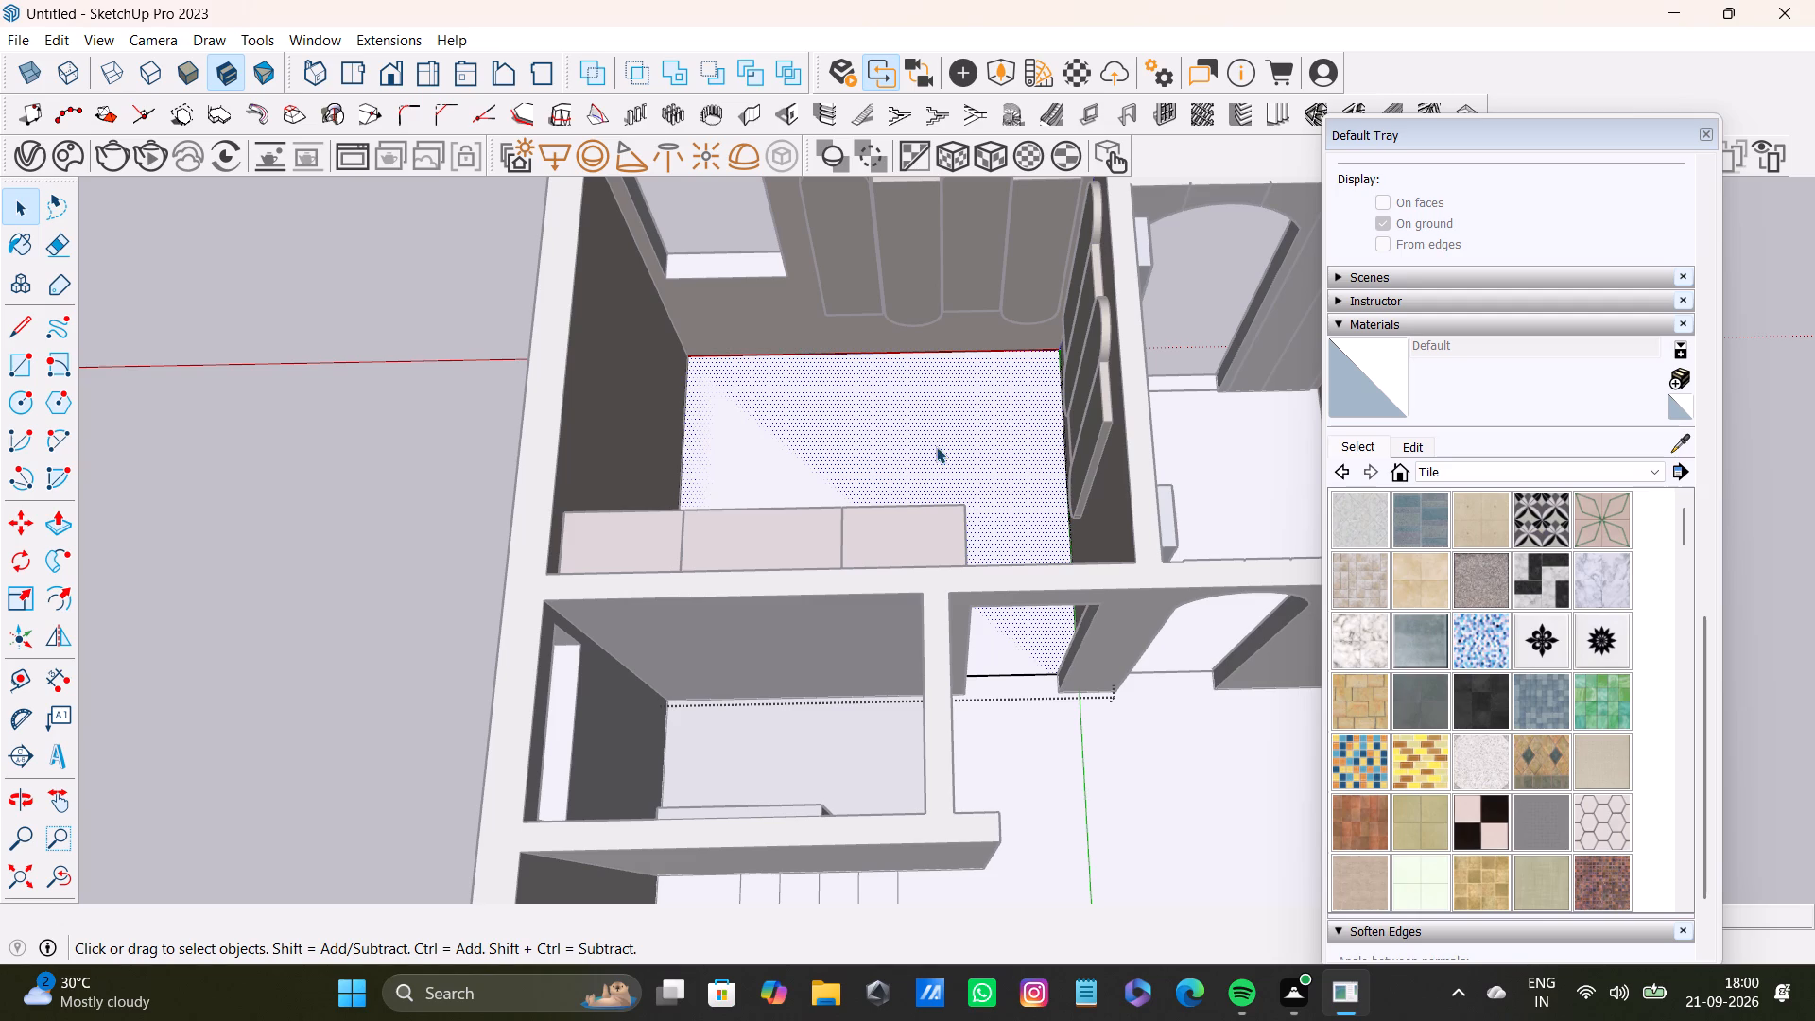
left_click(936, 444)
key("Delete")
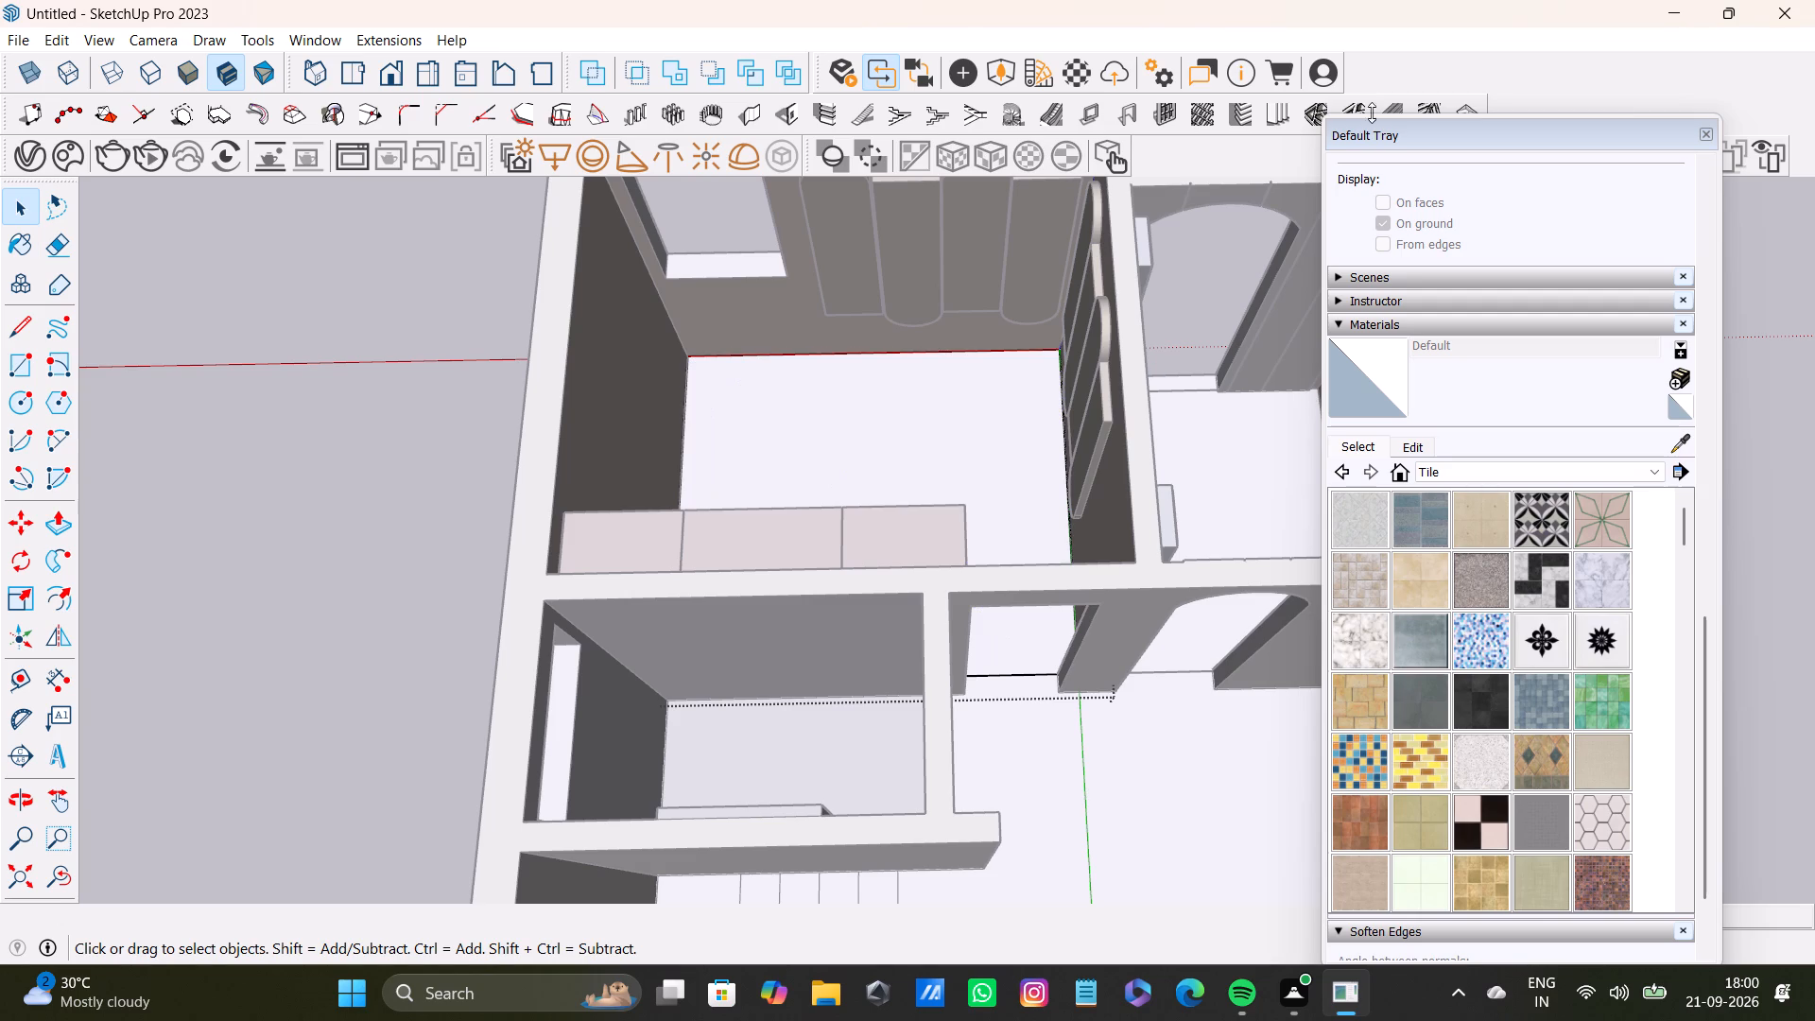
left_click(968, 454)
Draw a floor rectangle from the bedroom corner below the window to the diagonally opposite wall corner beside the doorway.
key("q")
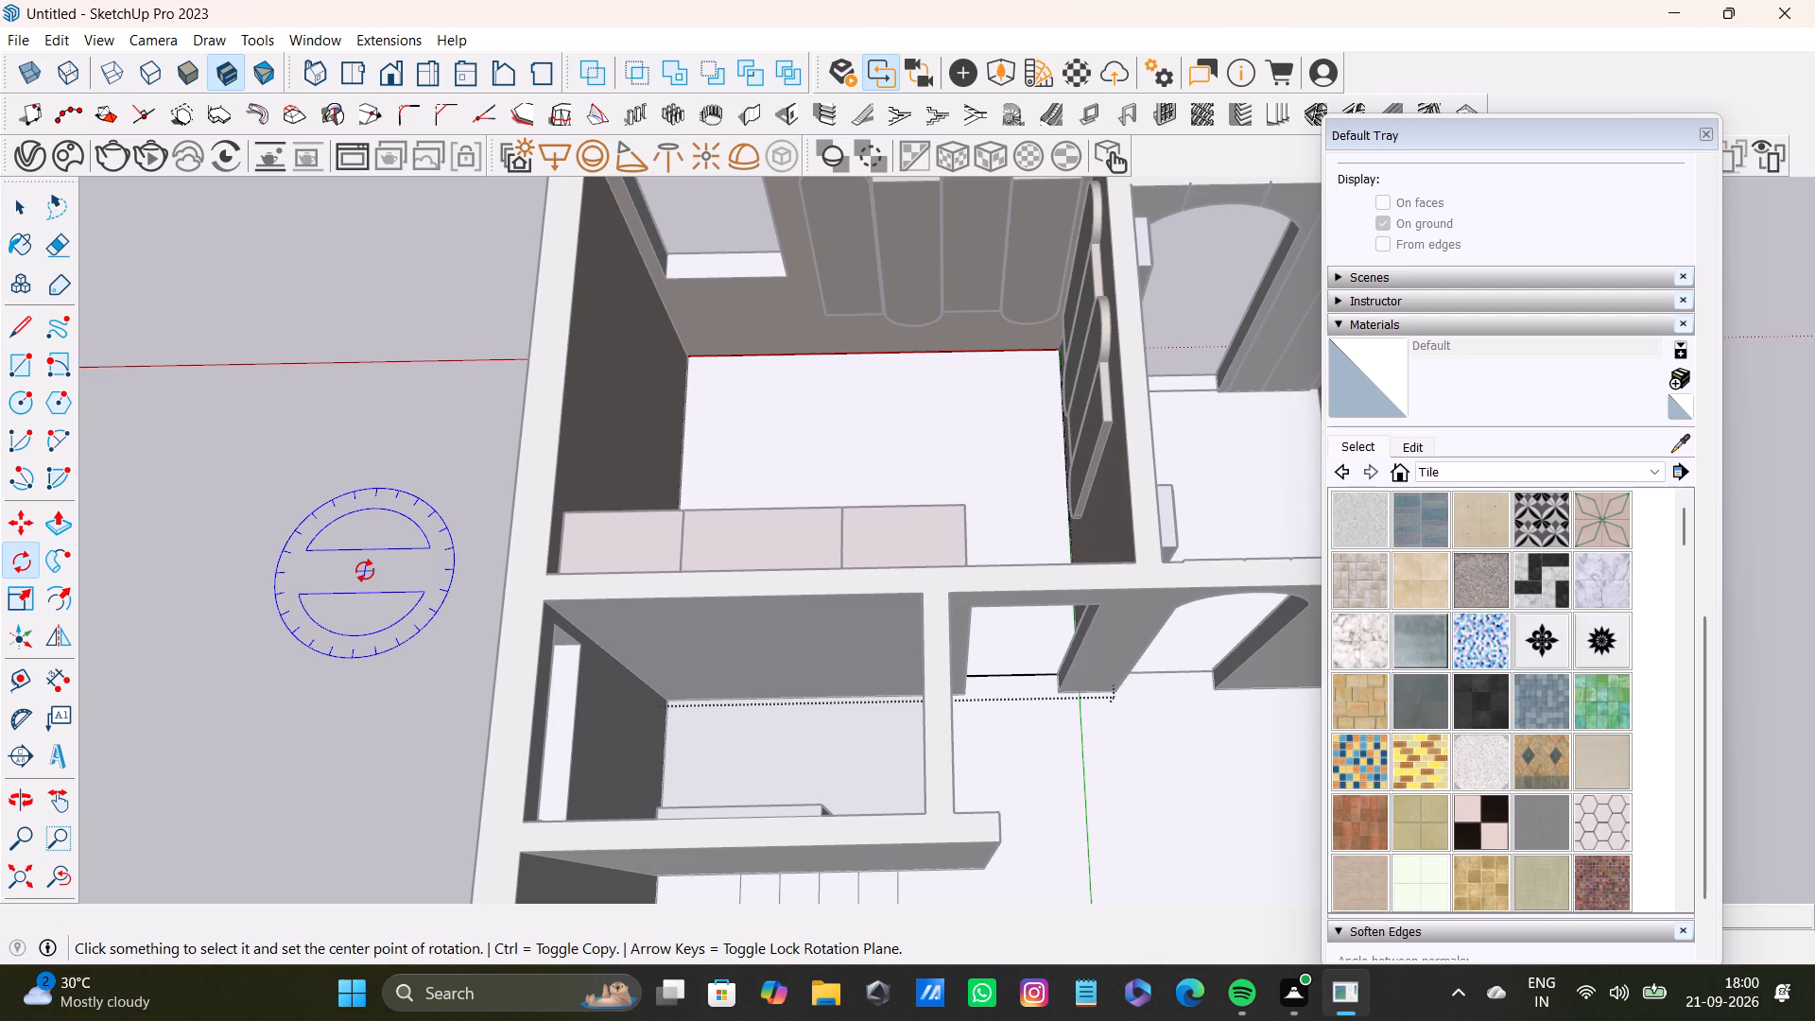
key("a")
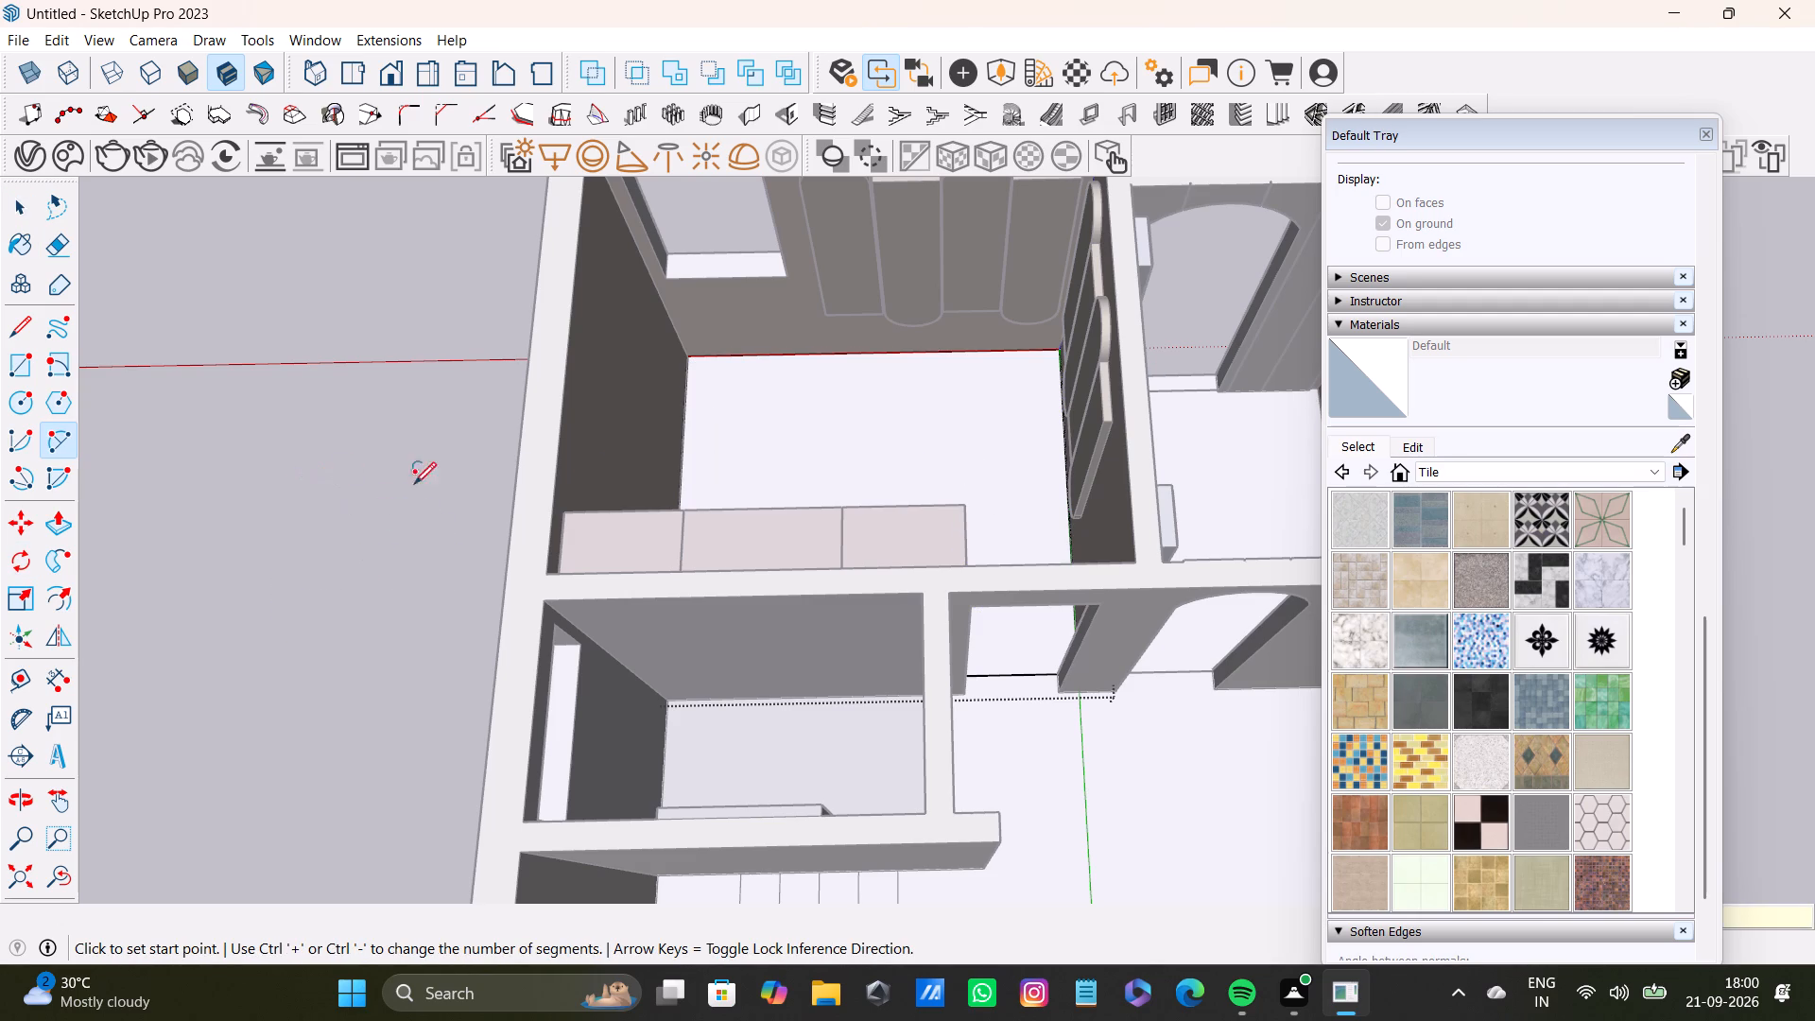
key("r")
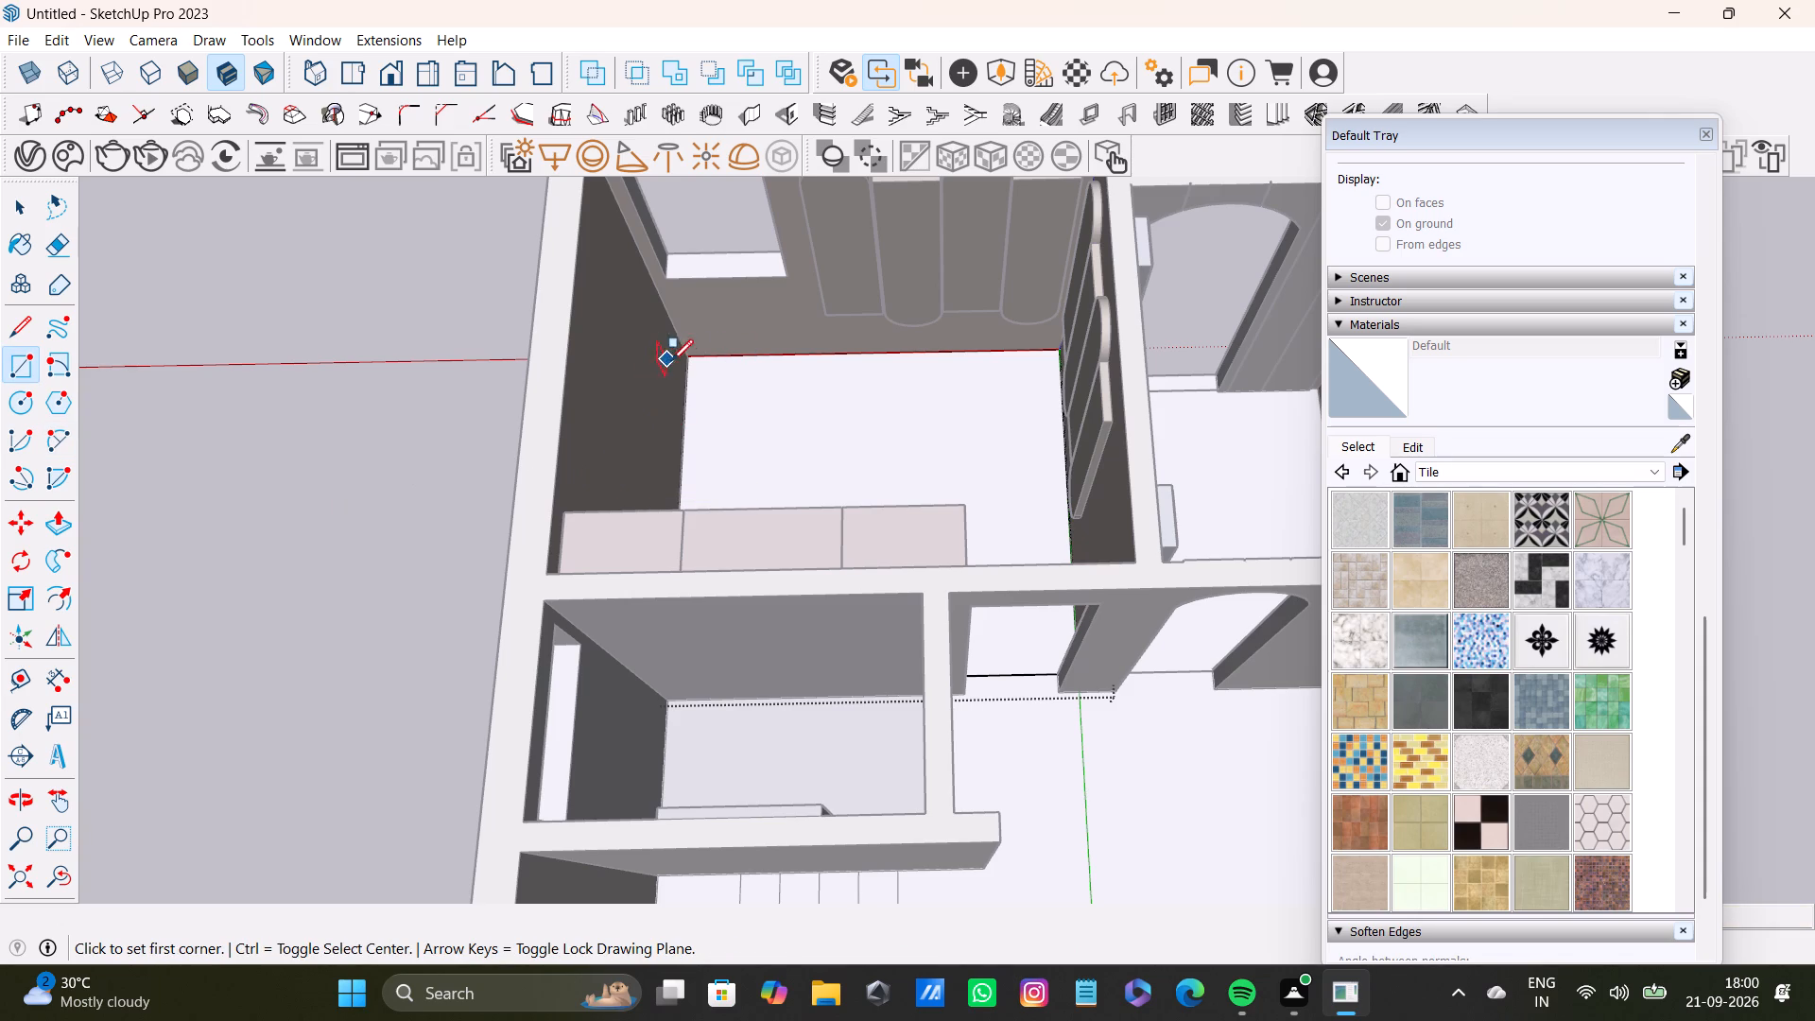
left_click(692, 357)
scroll(915, 542, "down", 1)
middle_click_drag(939, 565, 1020, 598)
scroll(943, 496, "up", 2)
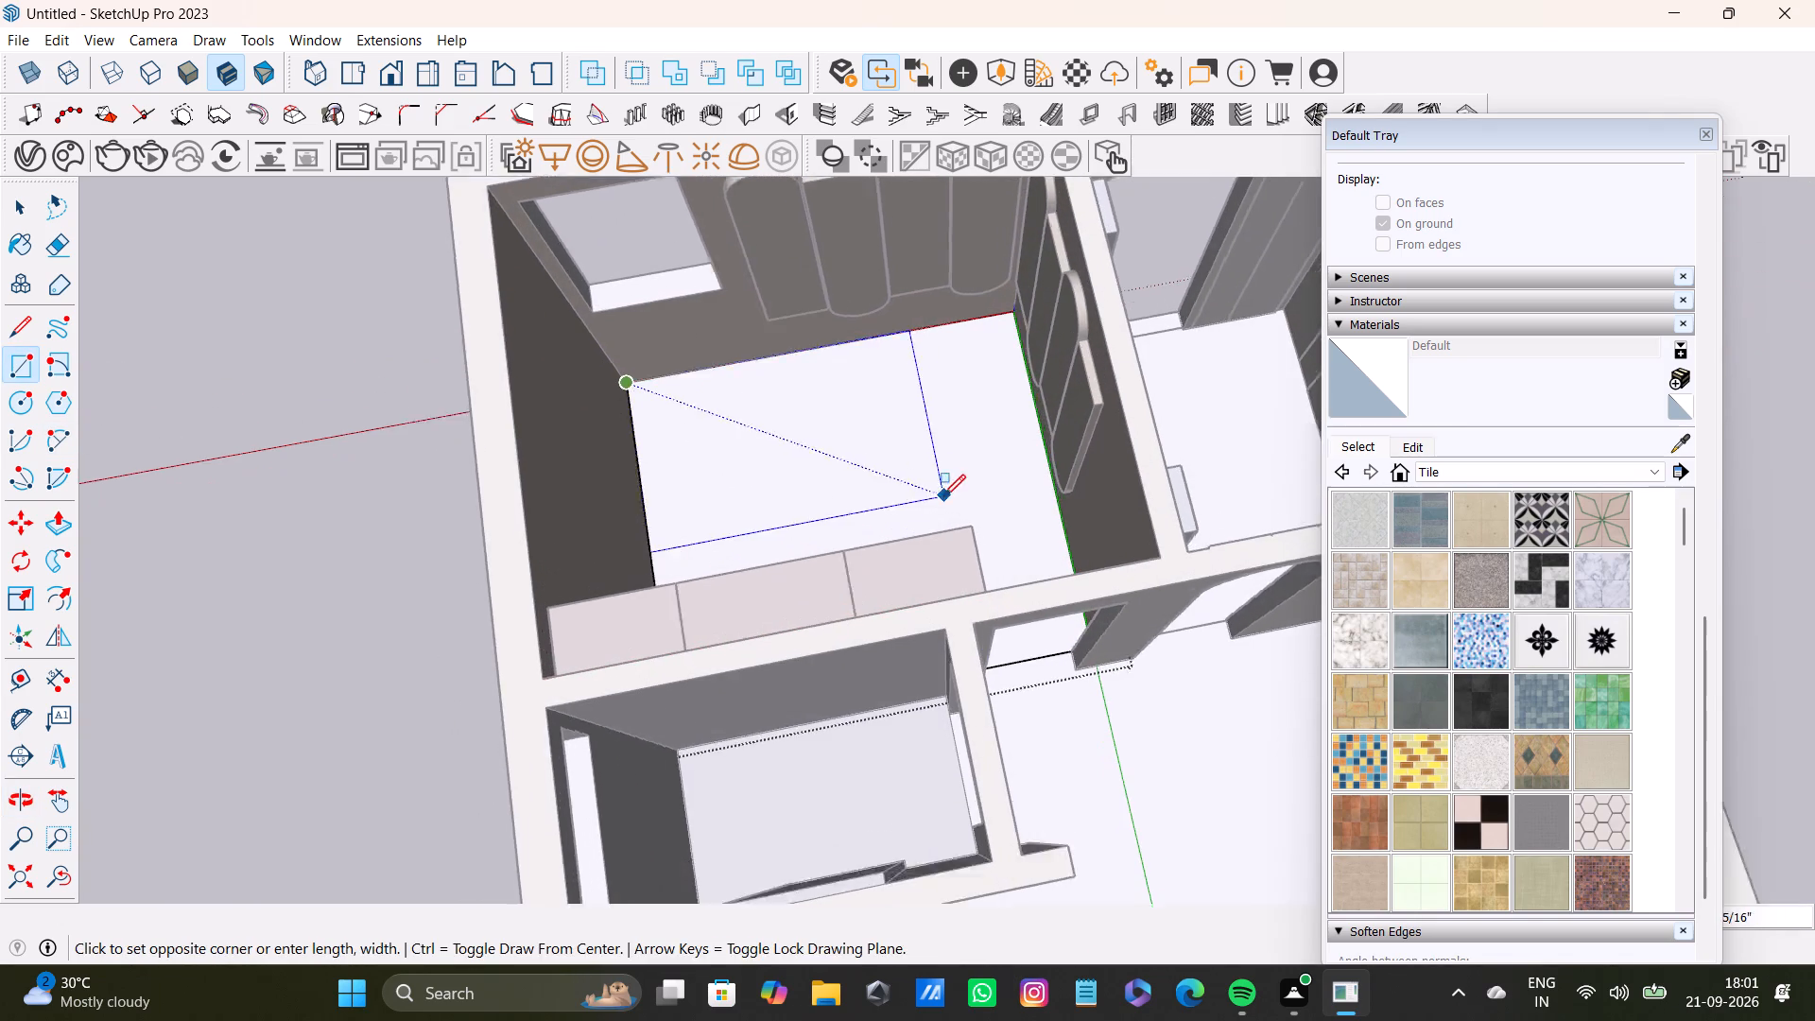
middle_click_drag(1010, 558, 901, 444)
scroll(1053, 688, "up", 3)
middle_click_drag(1074, 717, 1187, 727)
scroll(1125, 735, "up", 3)
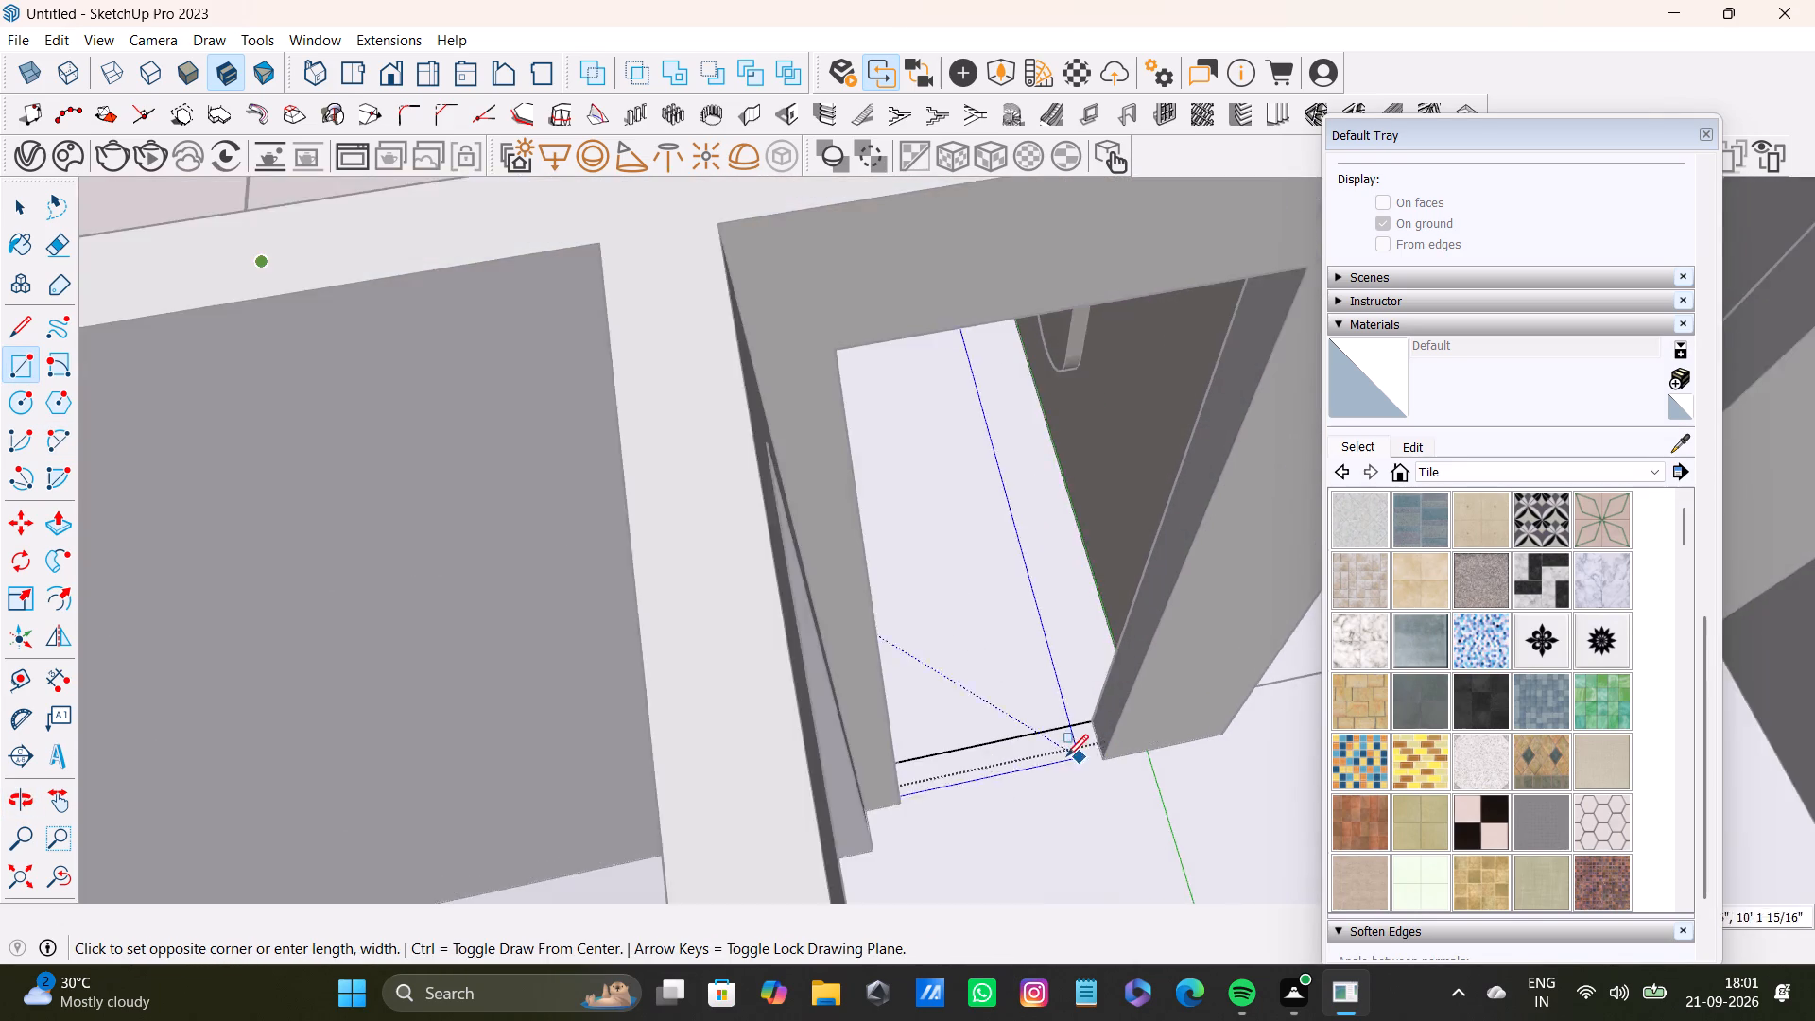
scroll(1066, 756, "up", 2)
middle_click_drag(1282, 682, 1314, 822)
scroll(942, 704, "up", 2)
middle_click_drag(940, 700, 1303, 698)
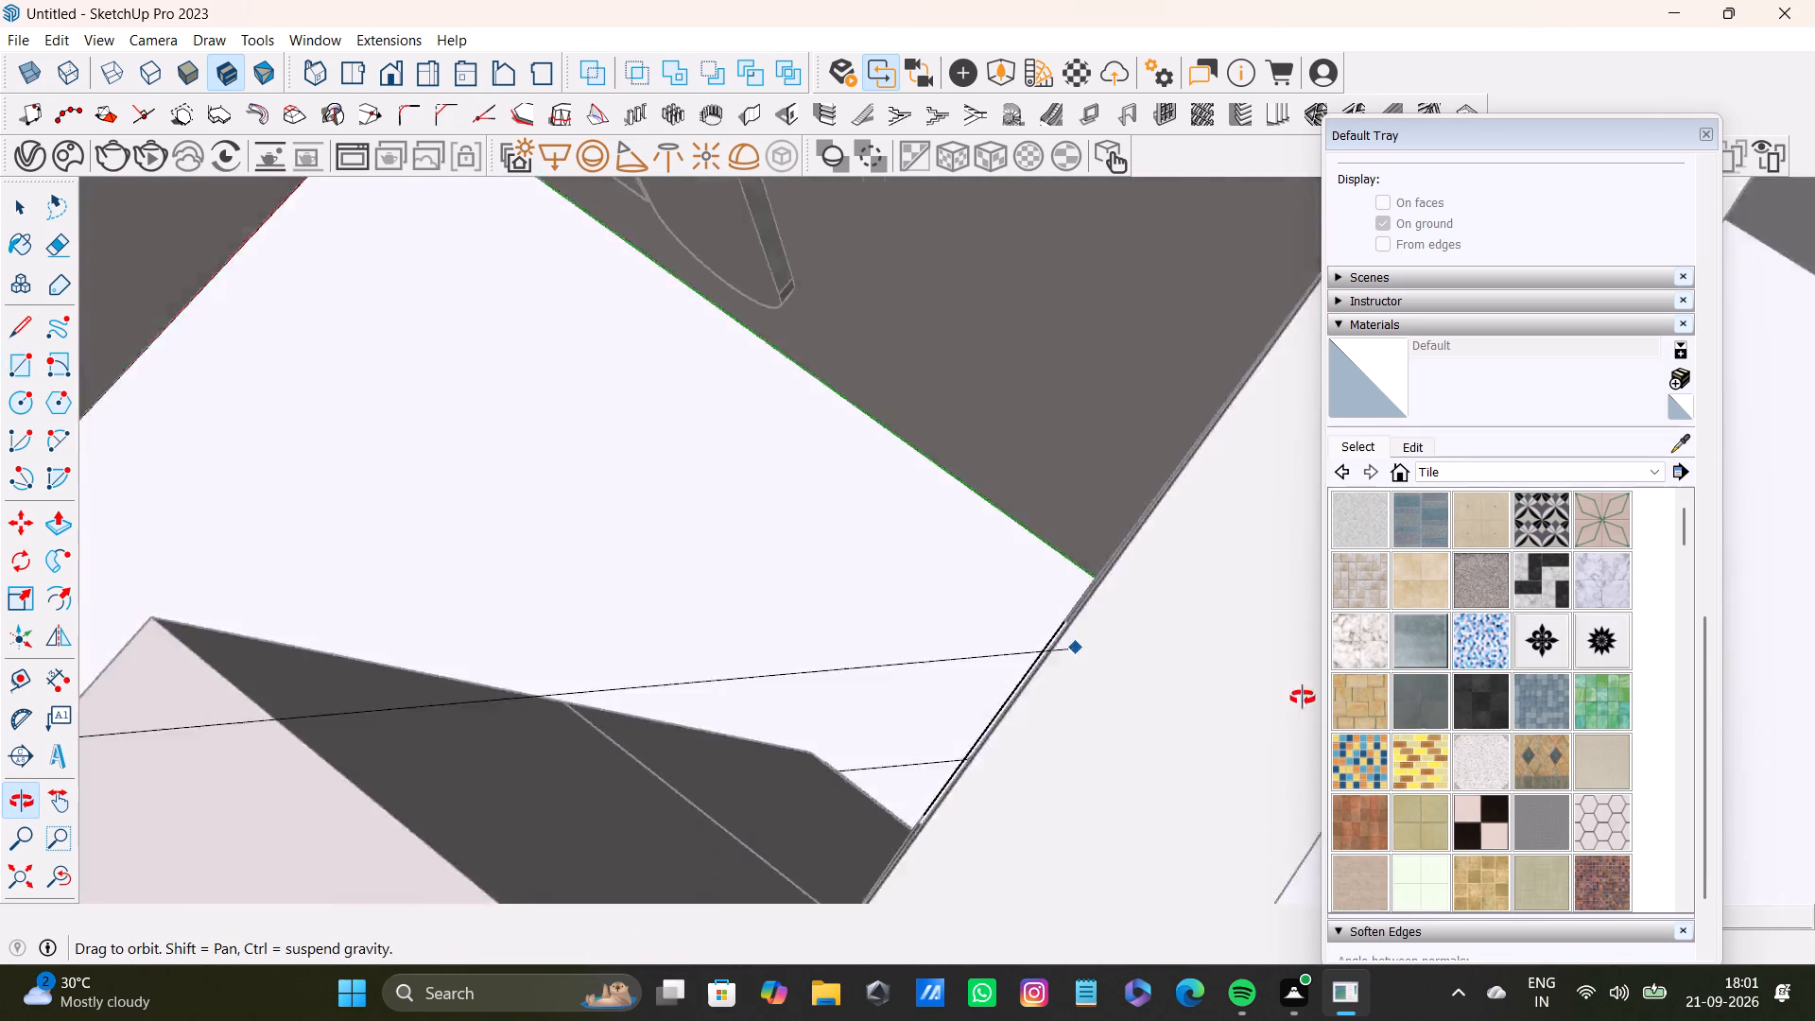
middle_click_drag(1303, 698, 1384, 714)
scroll(829, 580, "up", 4)
left_click(1133, 458)
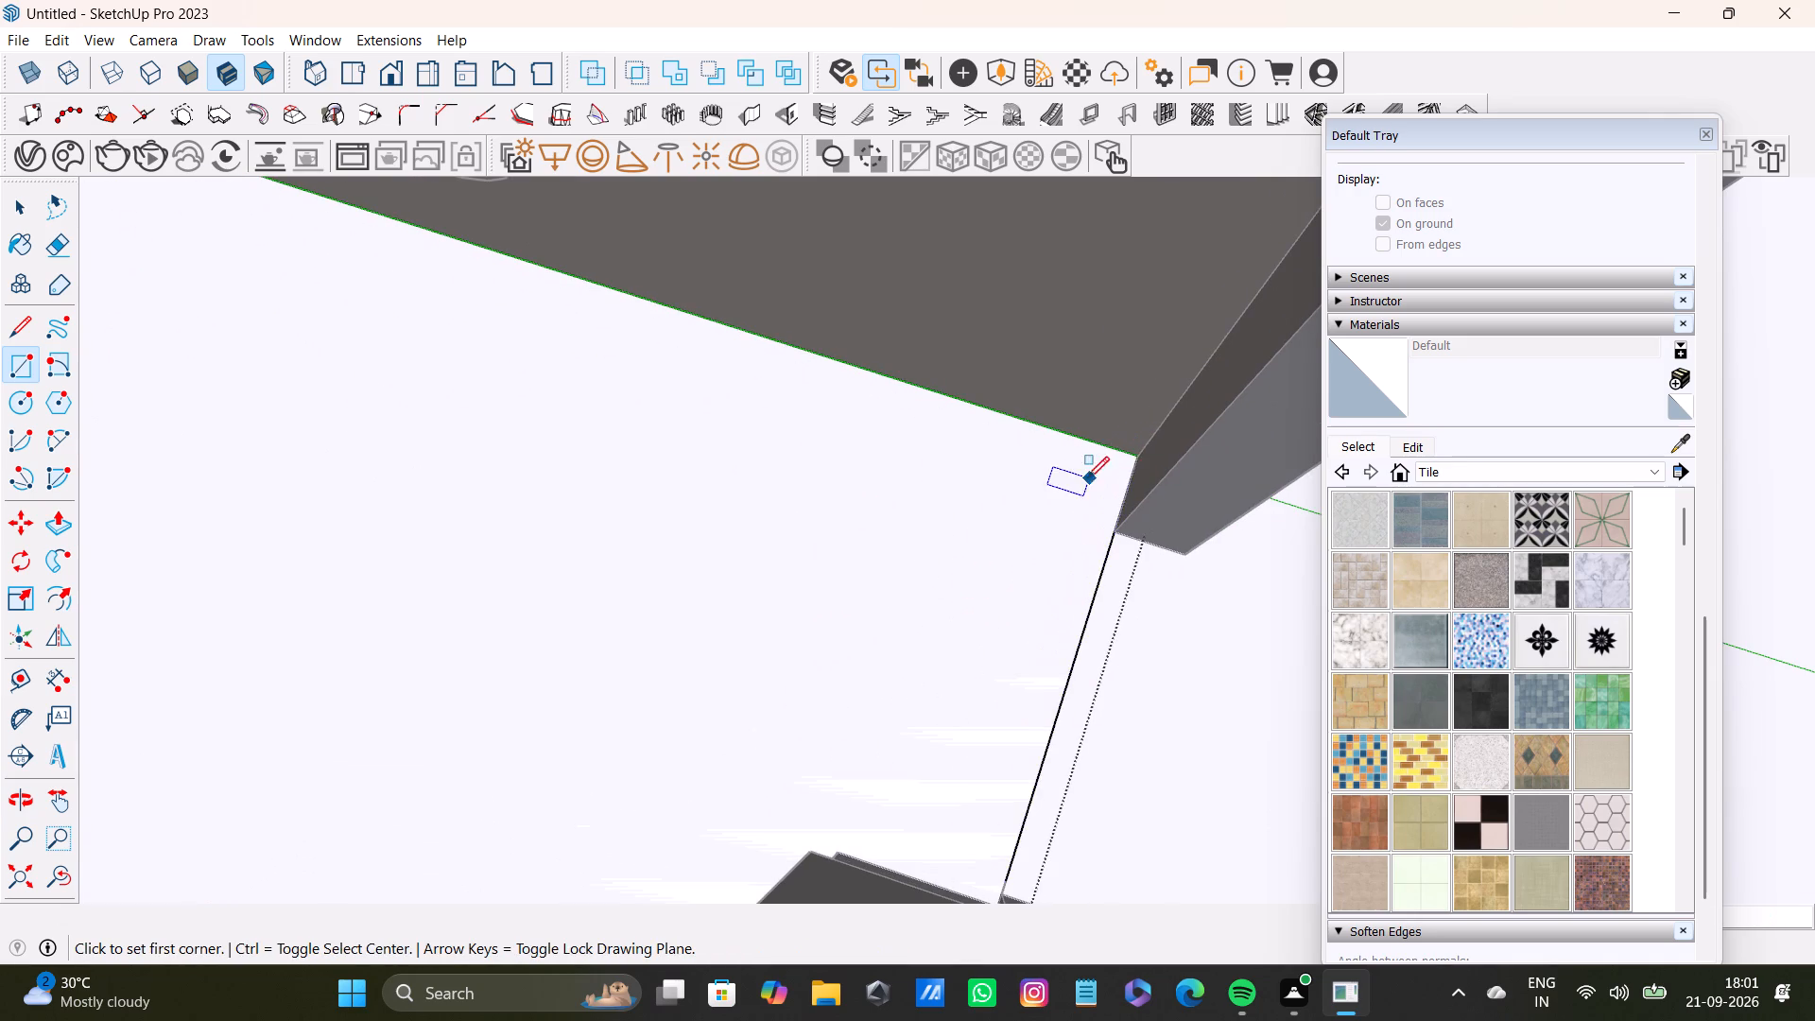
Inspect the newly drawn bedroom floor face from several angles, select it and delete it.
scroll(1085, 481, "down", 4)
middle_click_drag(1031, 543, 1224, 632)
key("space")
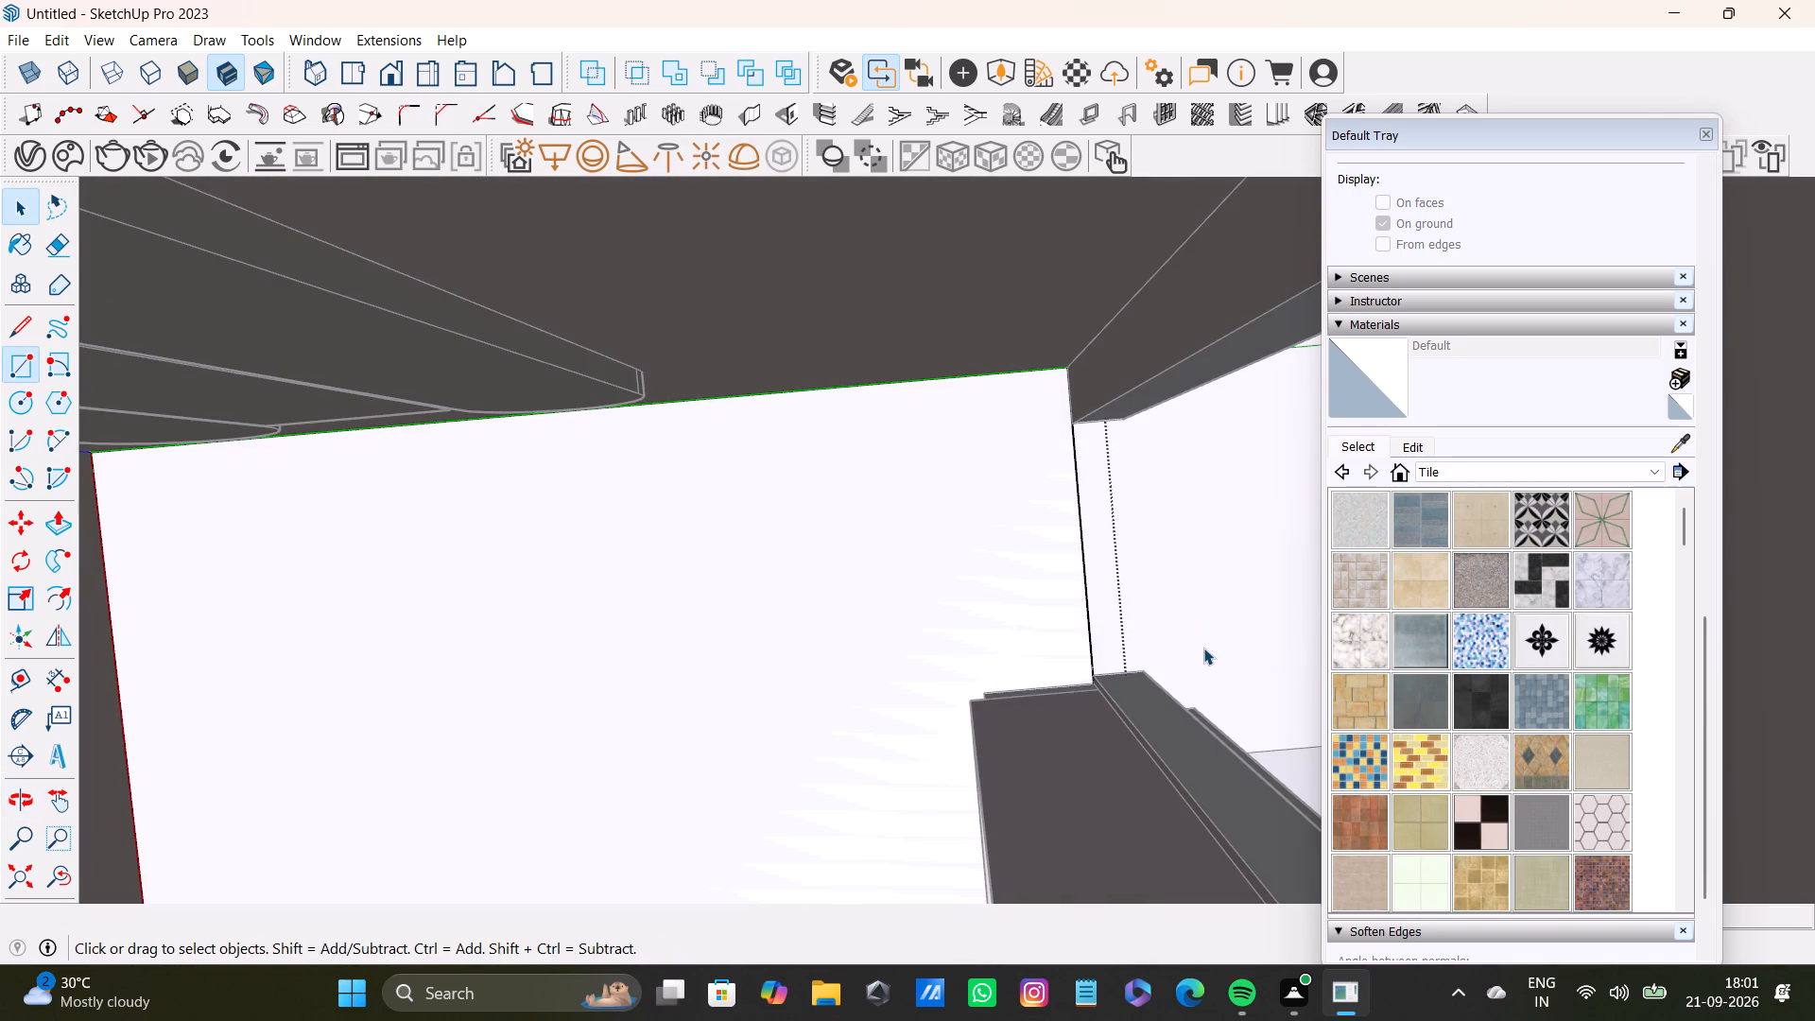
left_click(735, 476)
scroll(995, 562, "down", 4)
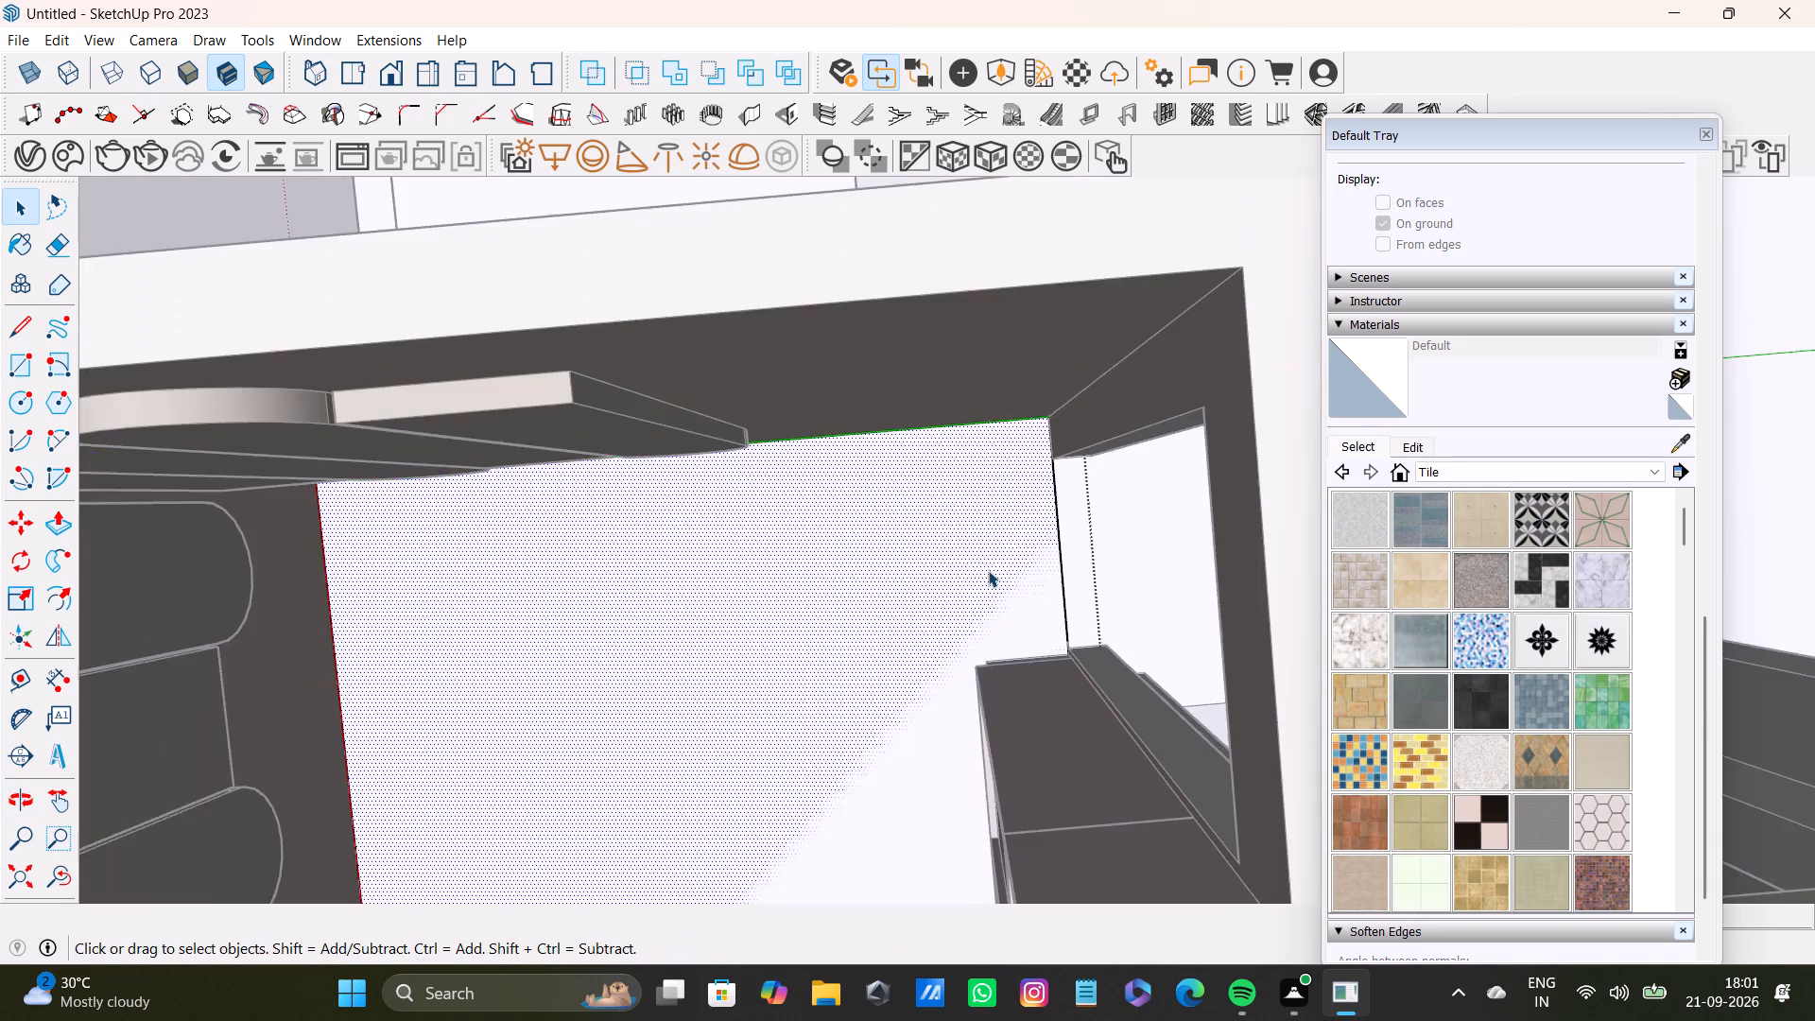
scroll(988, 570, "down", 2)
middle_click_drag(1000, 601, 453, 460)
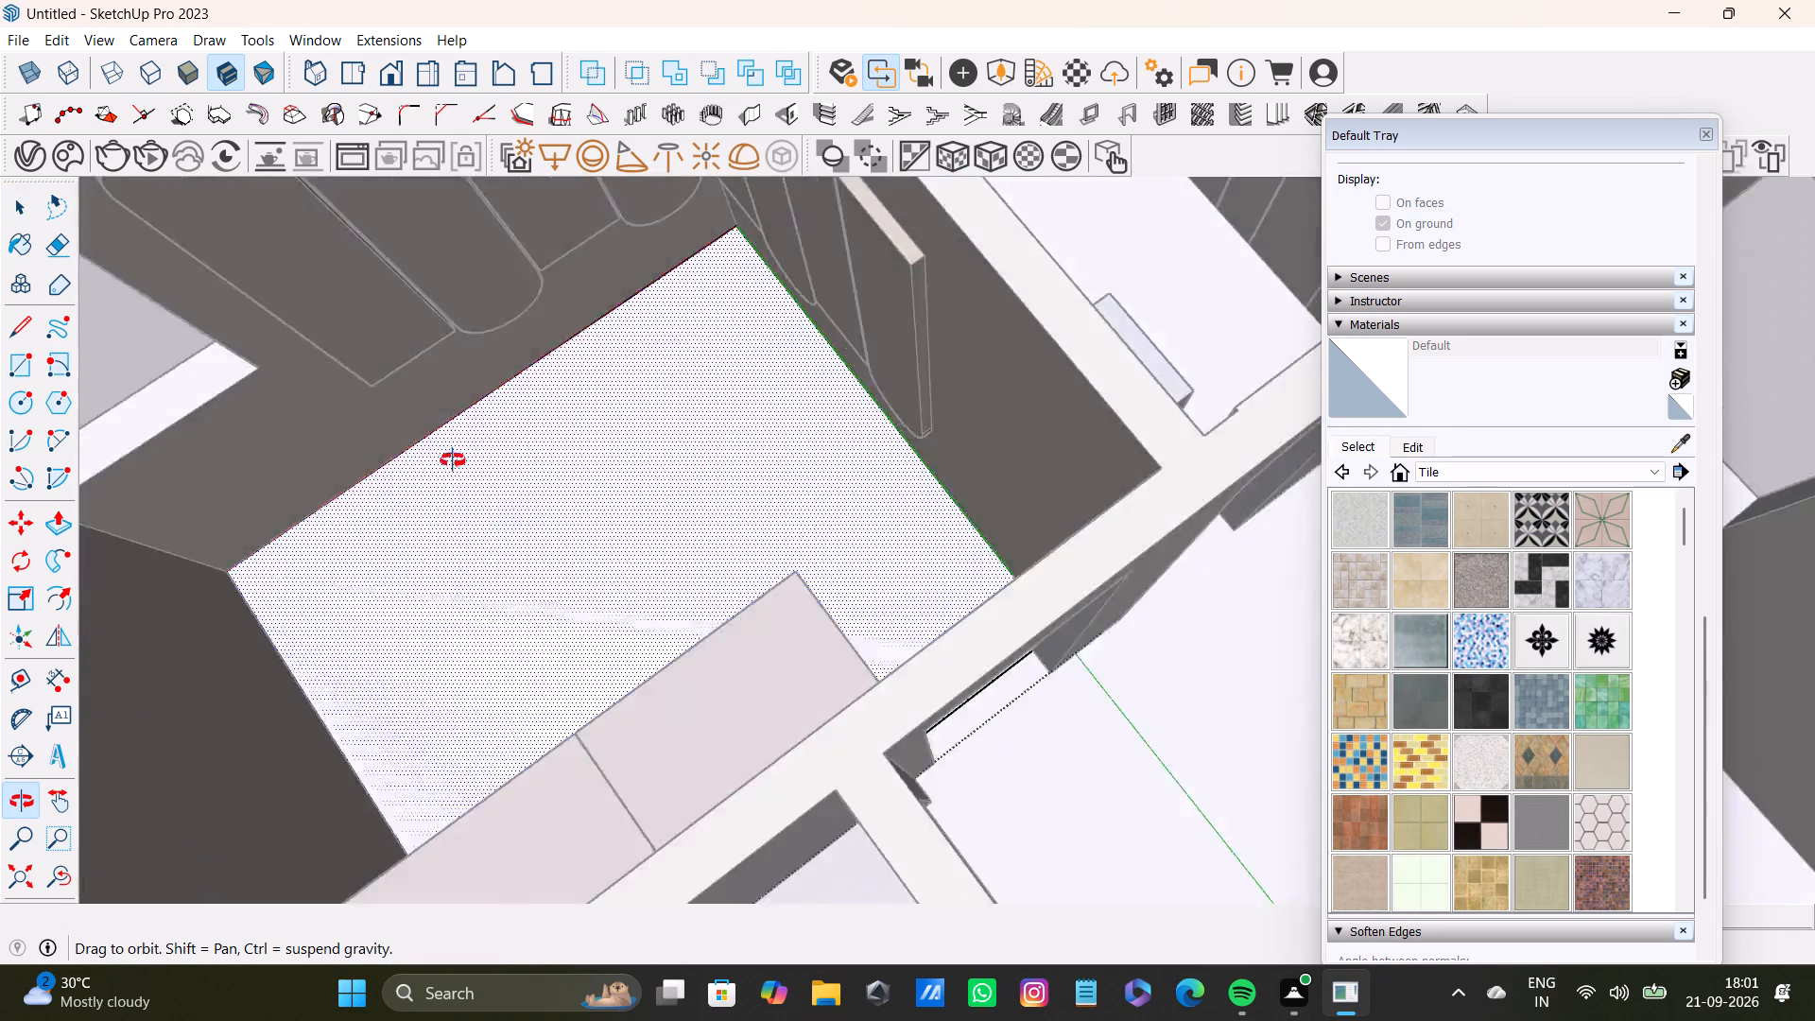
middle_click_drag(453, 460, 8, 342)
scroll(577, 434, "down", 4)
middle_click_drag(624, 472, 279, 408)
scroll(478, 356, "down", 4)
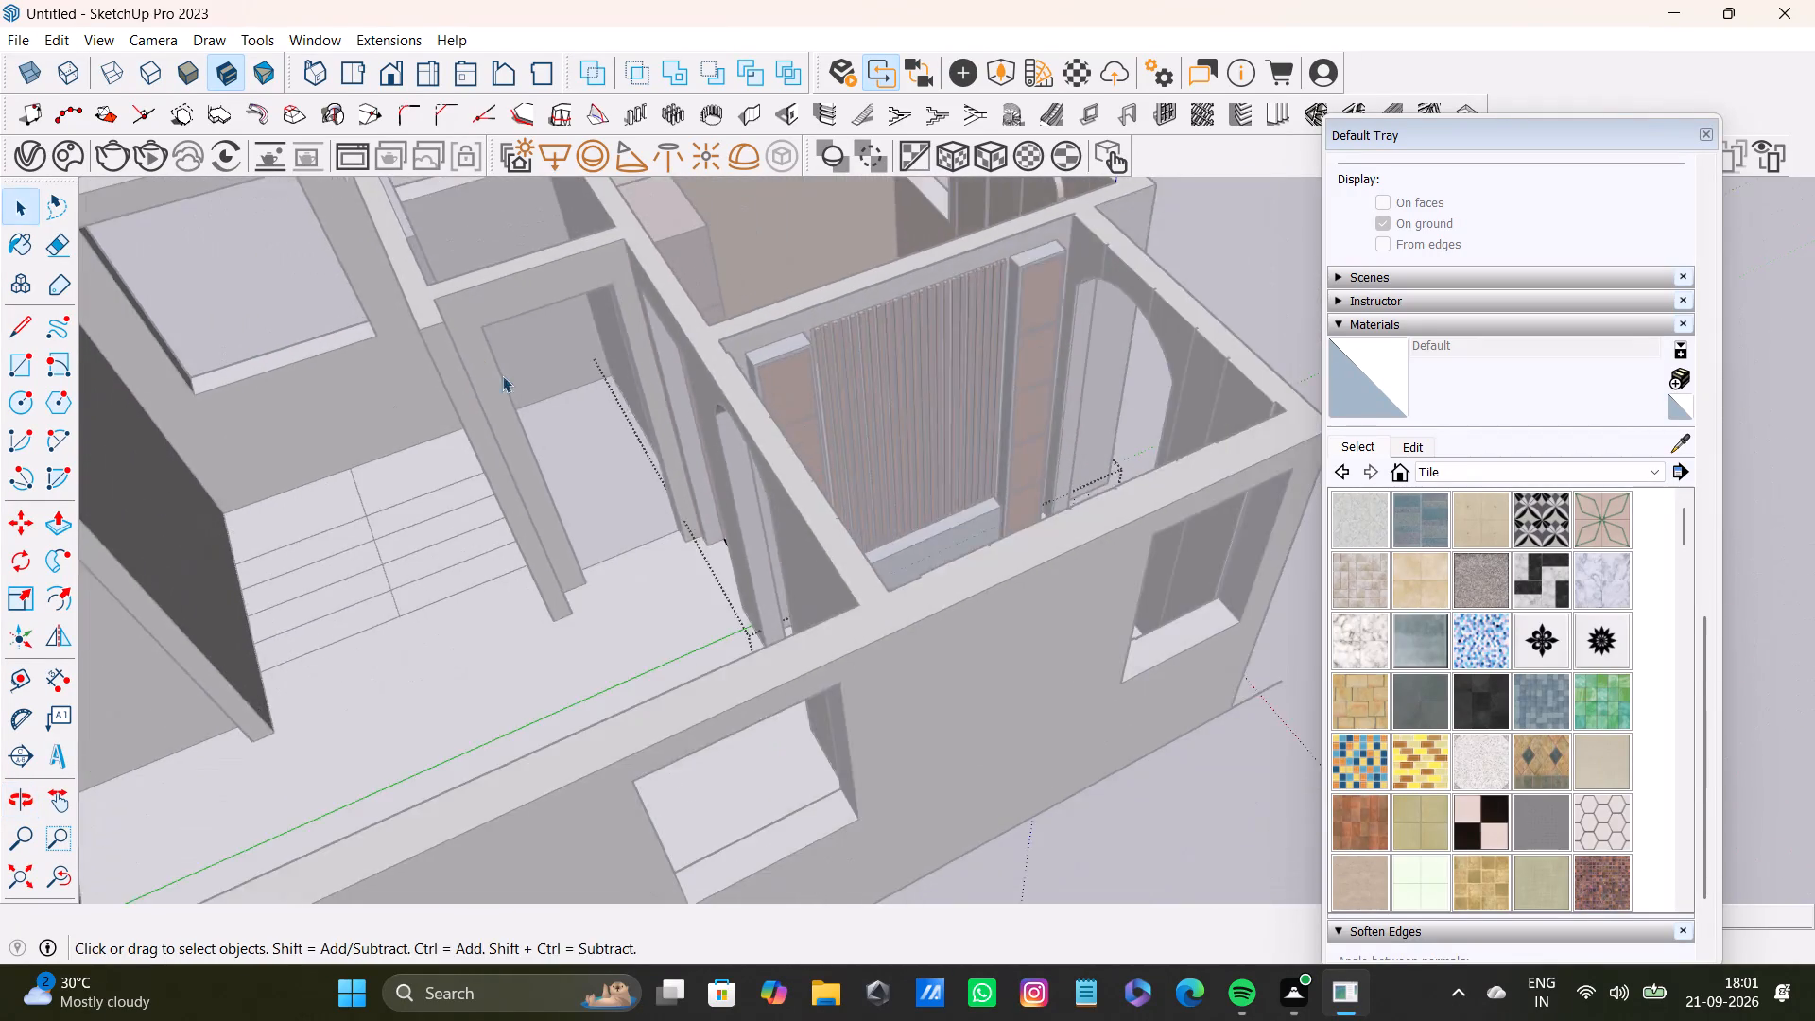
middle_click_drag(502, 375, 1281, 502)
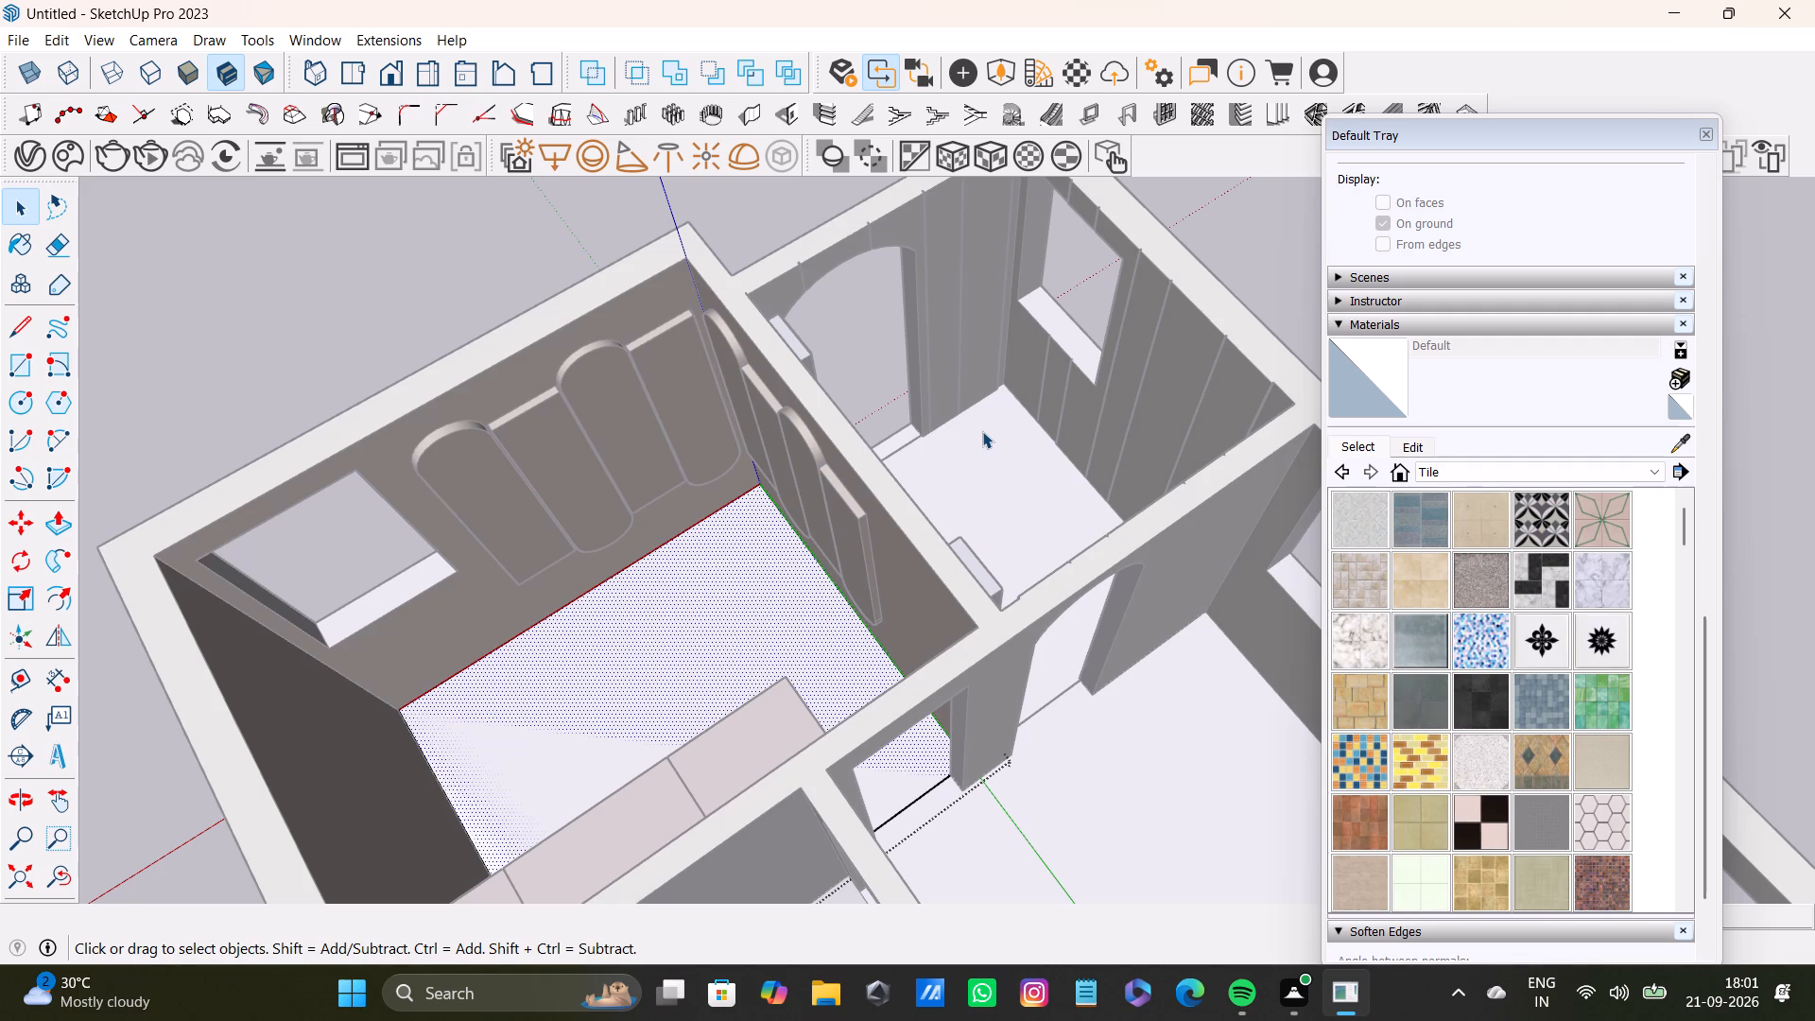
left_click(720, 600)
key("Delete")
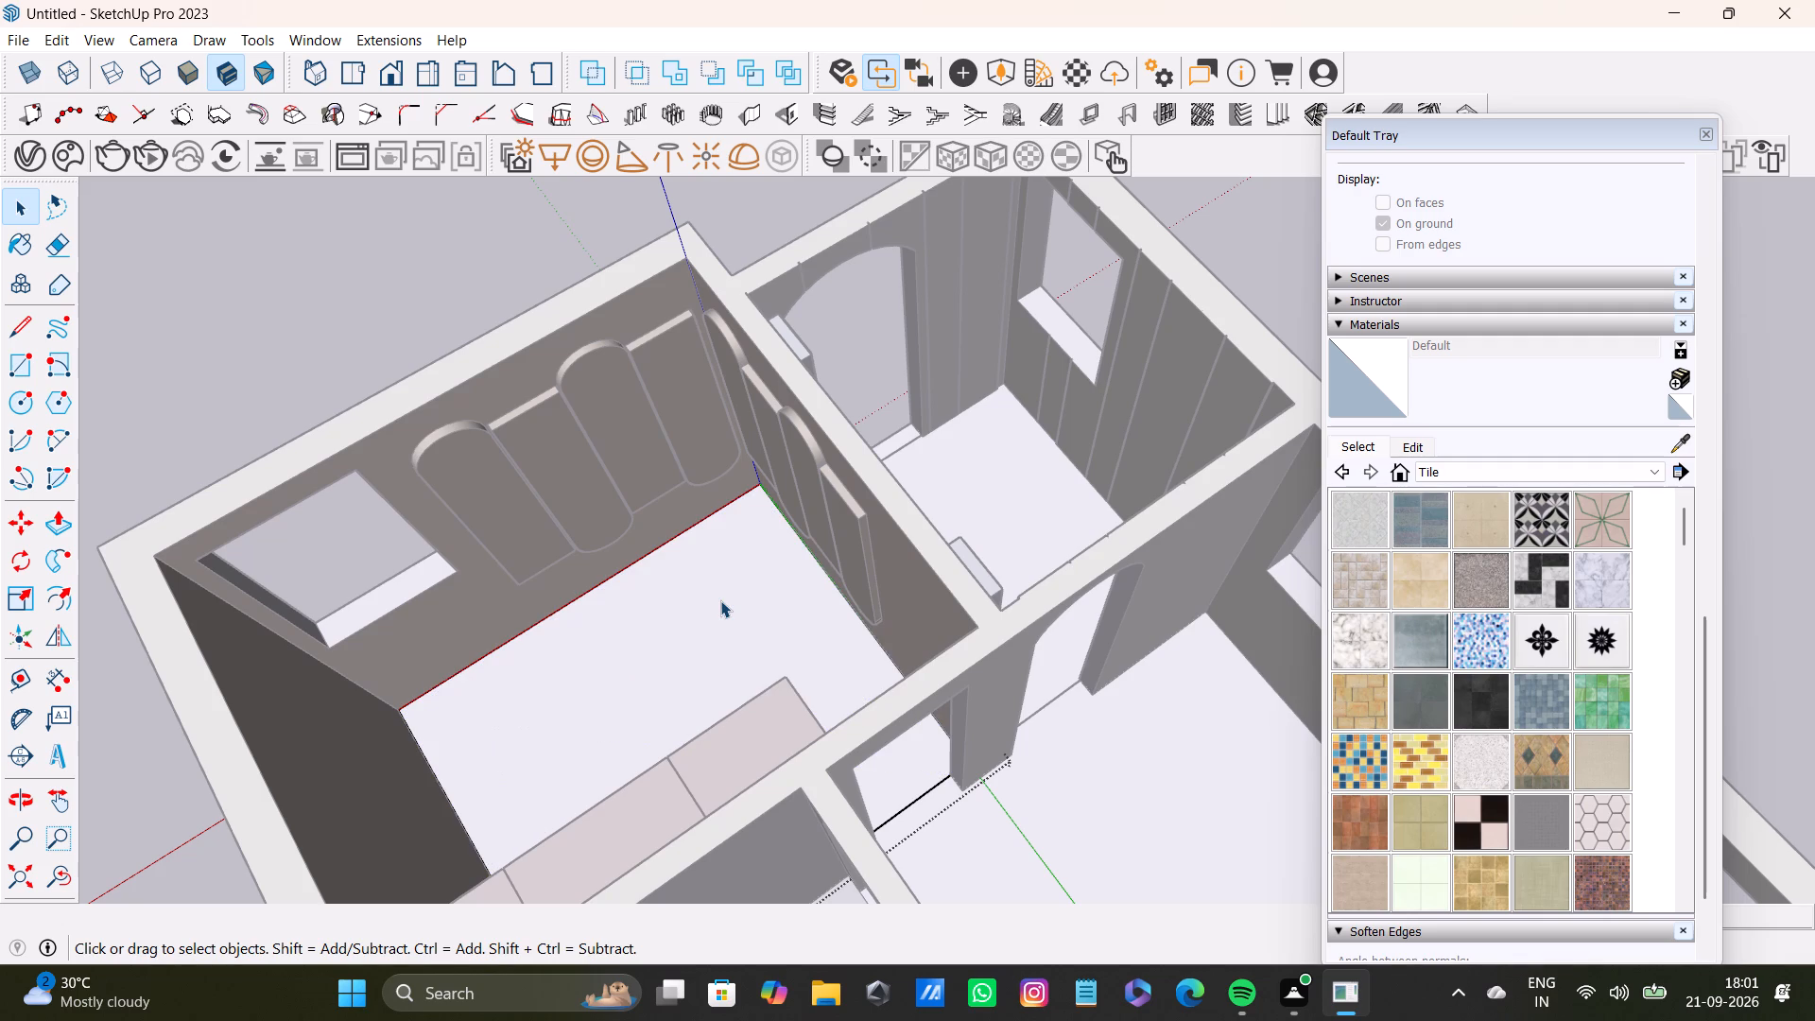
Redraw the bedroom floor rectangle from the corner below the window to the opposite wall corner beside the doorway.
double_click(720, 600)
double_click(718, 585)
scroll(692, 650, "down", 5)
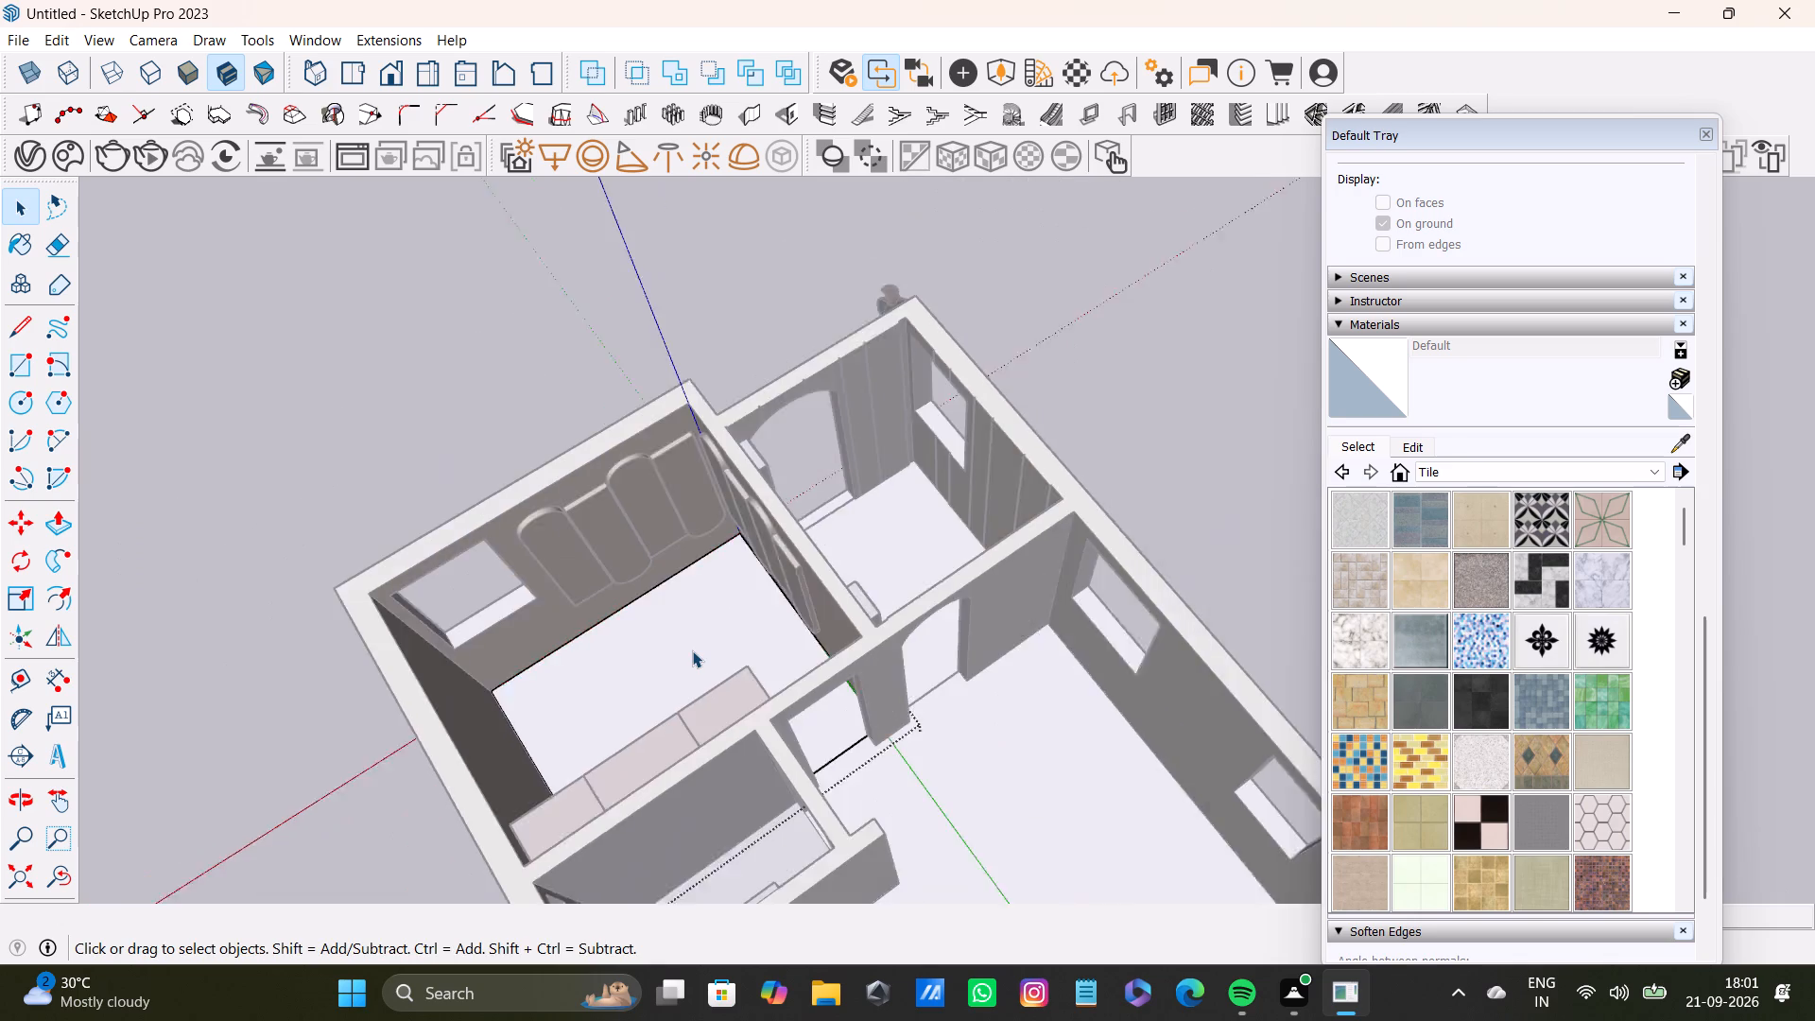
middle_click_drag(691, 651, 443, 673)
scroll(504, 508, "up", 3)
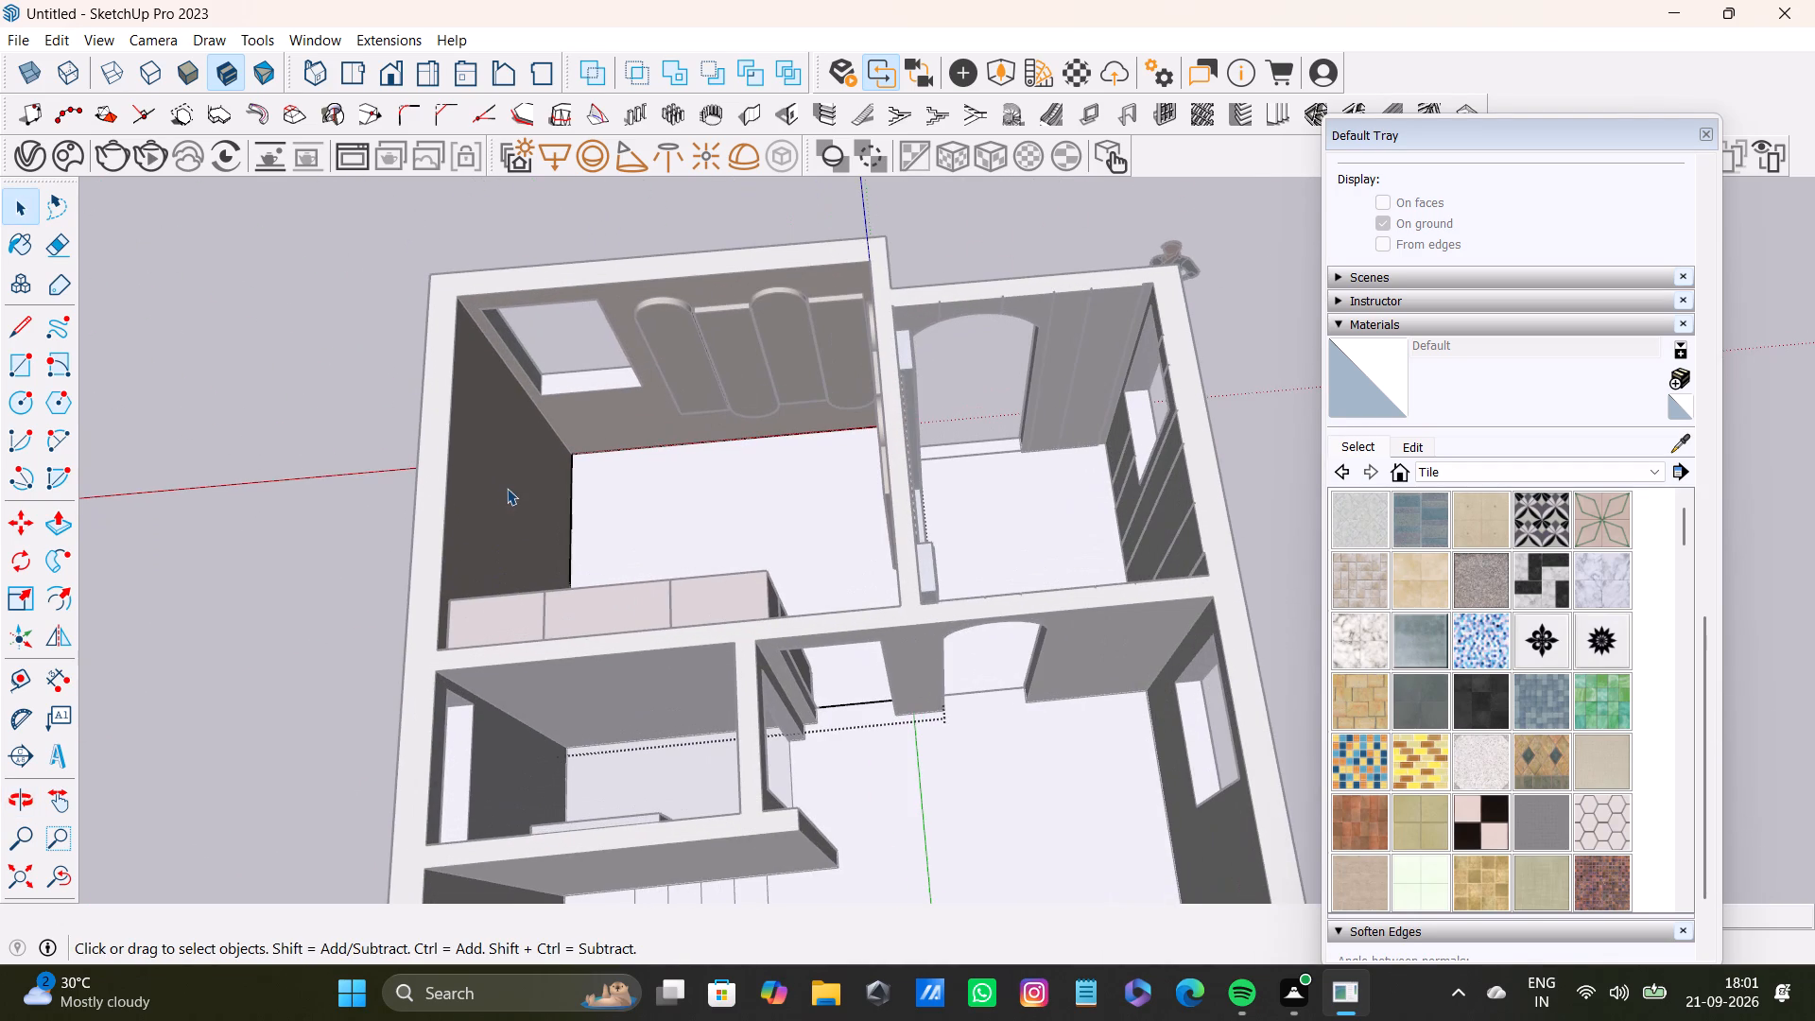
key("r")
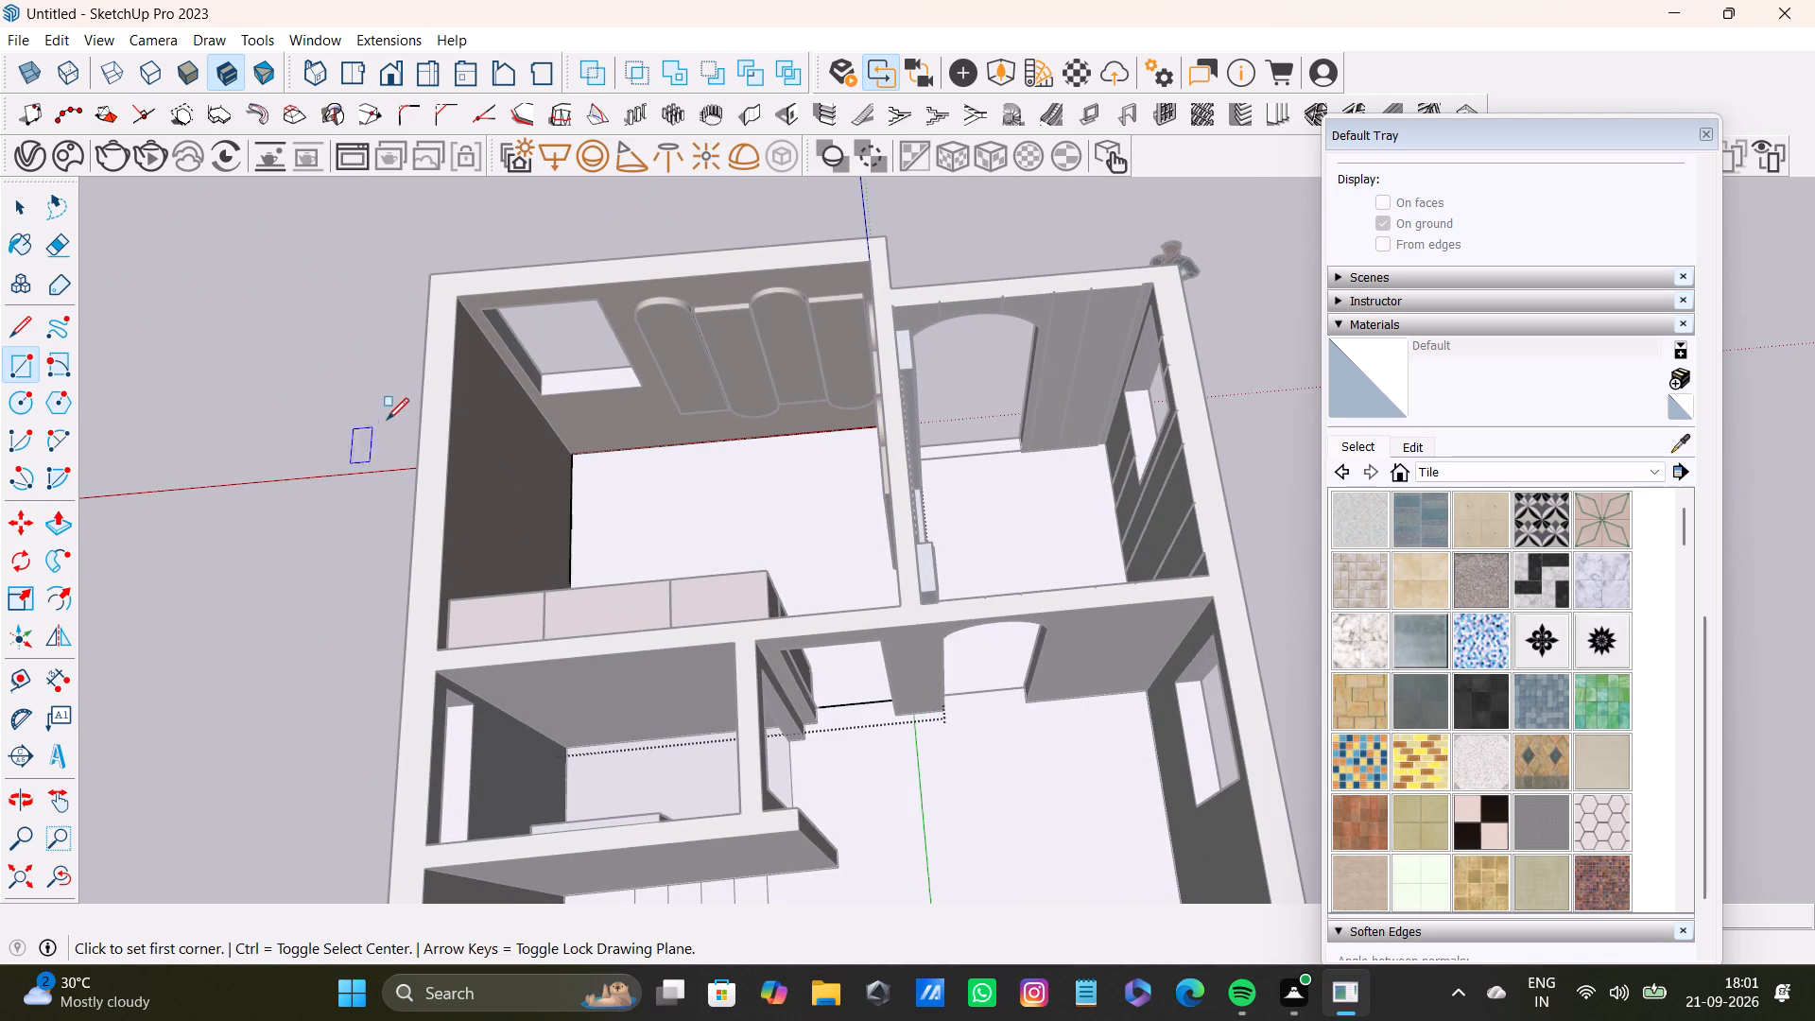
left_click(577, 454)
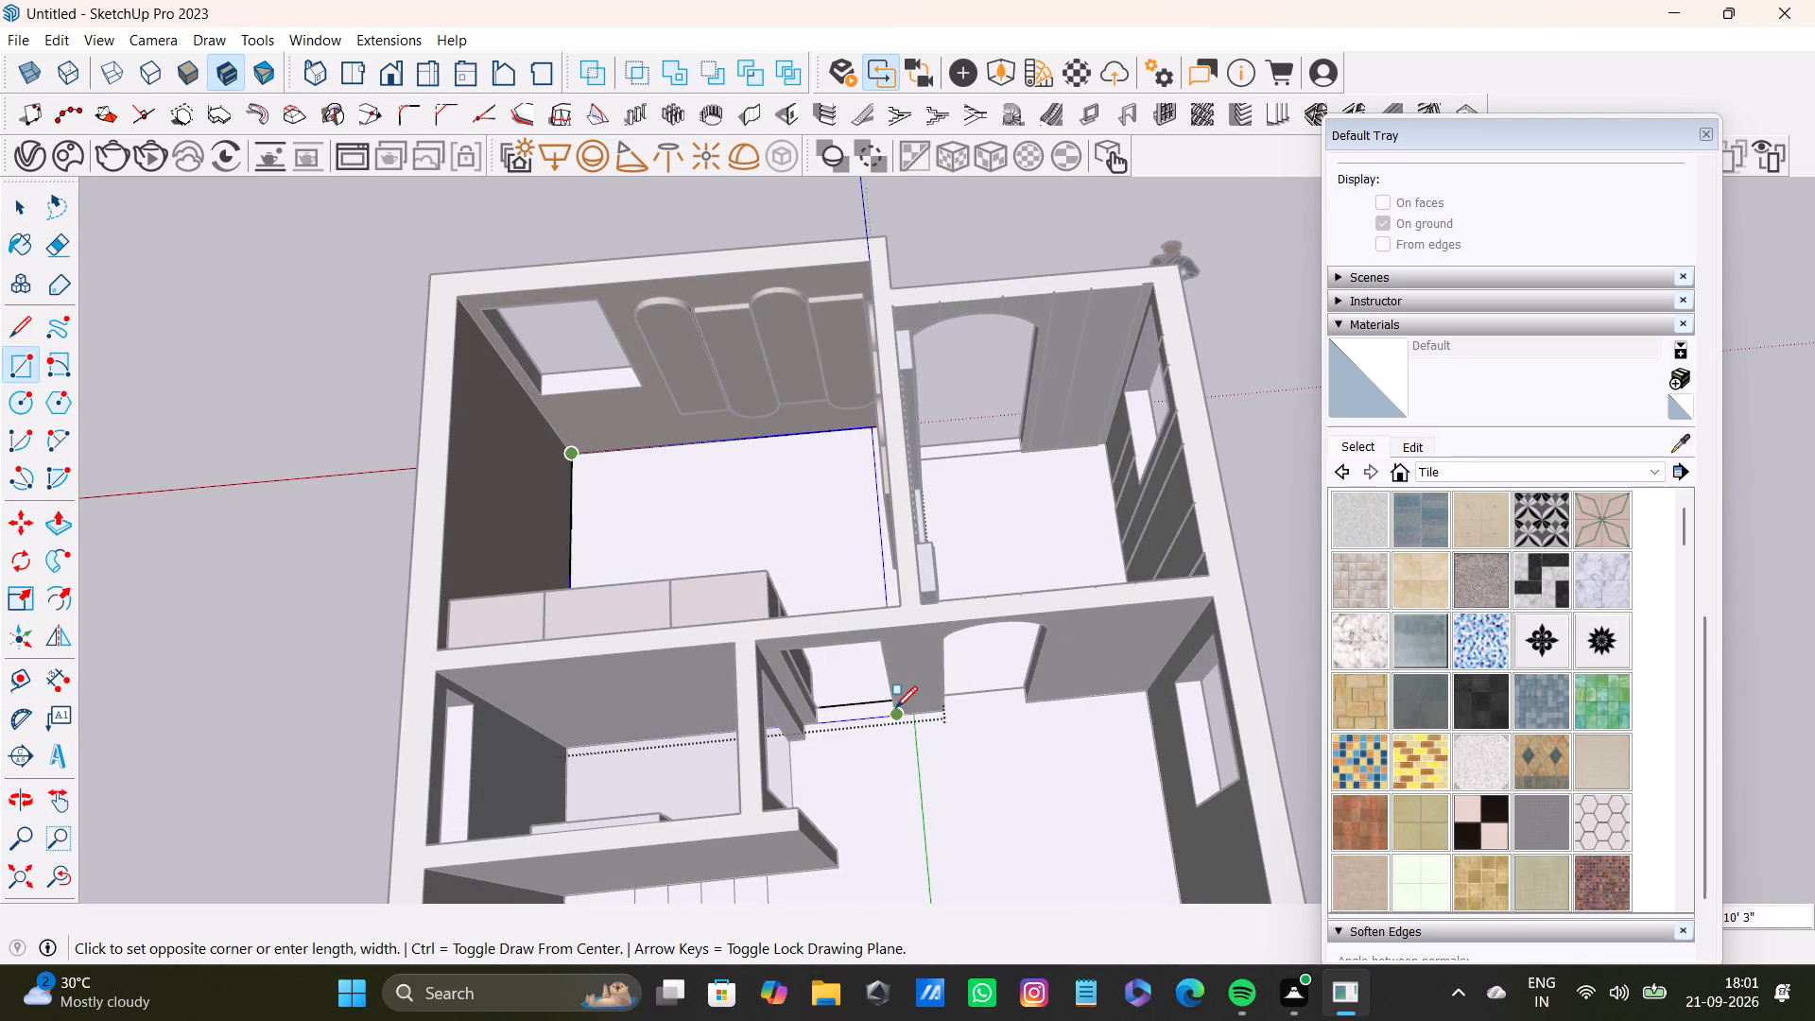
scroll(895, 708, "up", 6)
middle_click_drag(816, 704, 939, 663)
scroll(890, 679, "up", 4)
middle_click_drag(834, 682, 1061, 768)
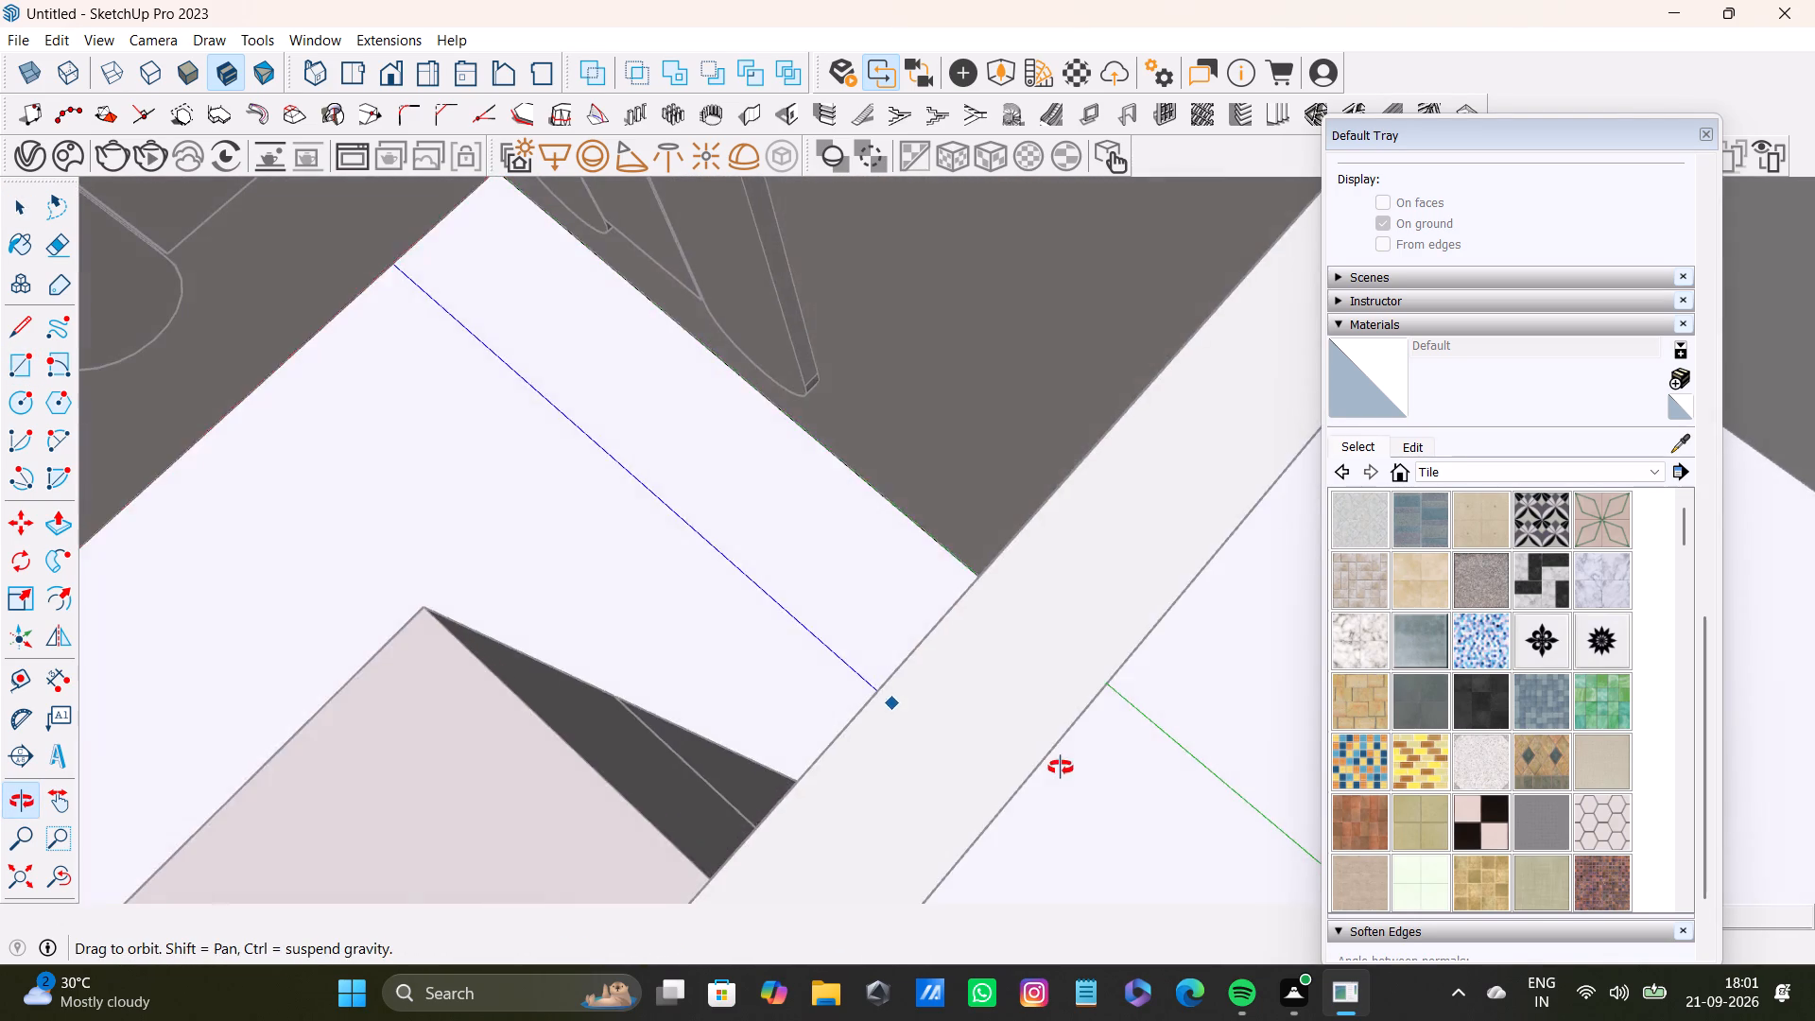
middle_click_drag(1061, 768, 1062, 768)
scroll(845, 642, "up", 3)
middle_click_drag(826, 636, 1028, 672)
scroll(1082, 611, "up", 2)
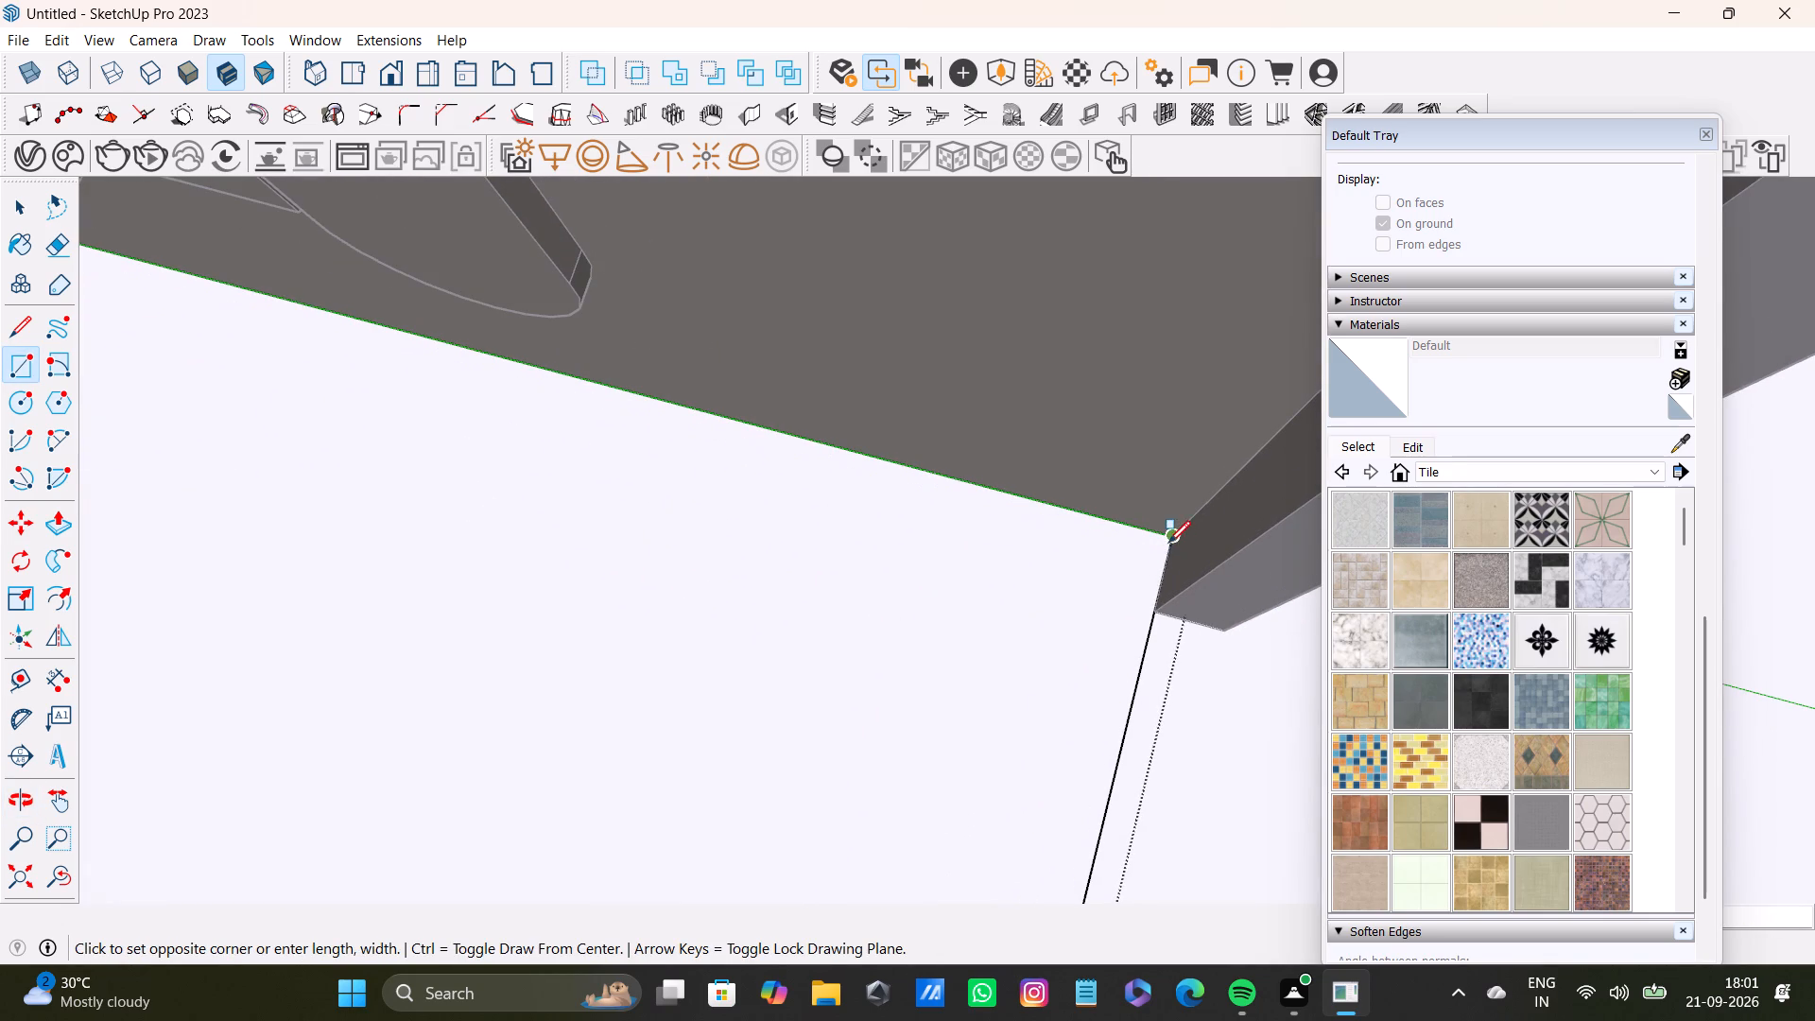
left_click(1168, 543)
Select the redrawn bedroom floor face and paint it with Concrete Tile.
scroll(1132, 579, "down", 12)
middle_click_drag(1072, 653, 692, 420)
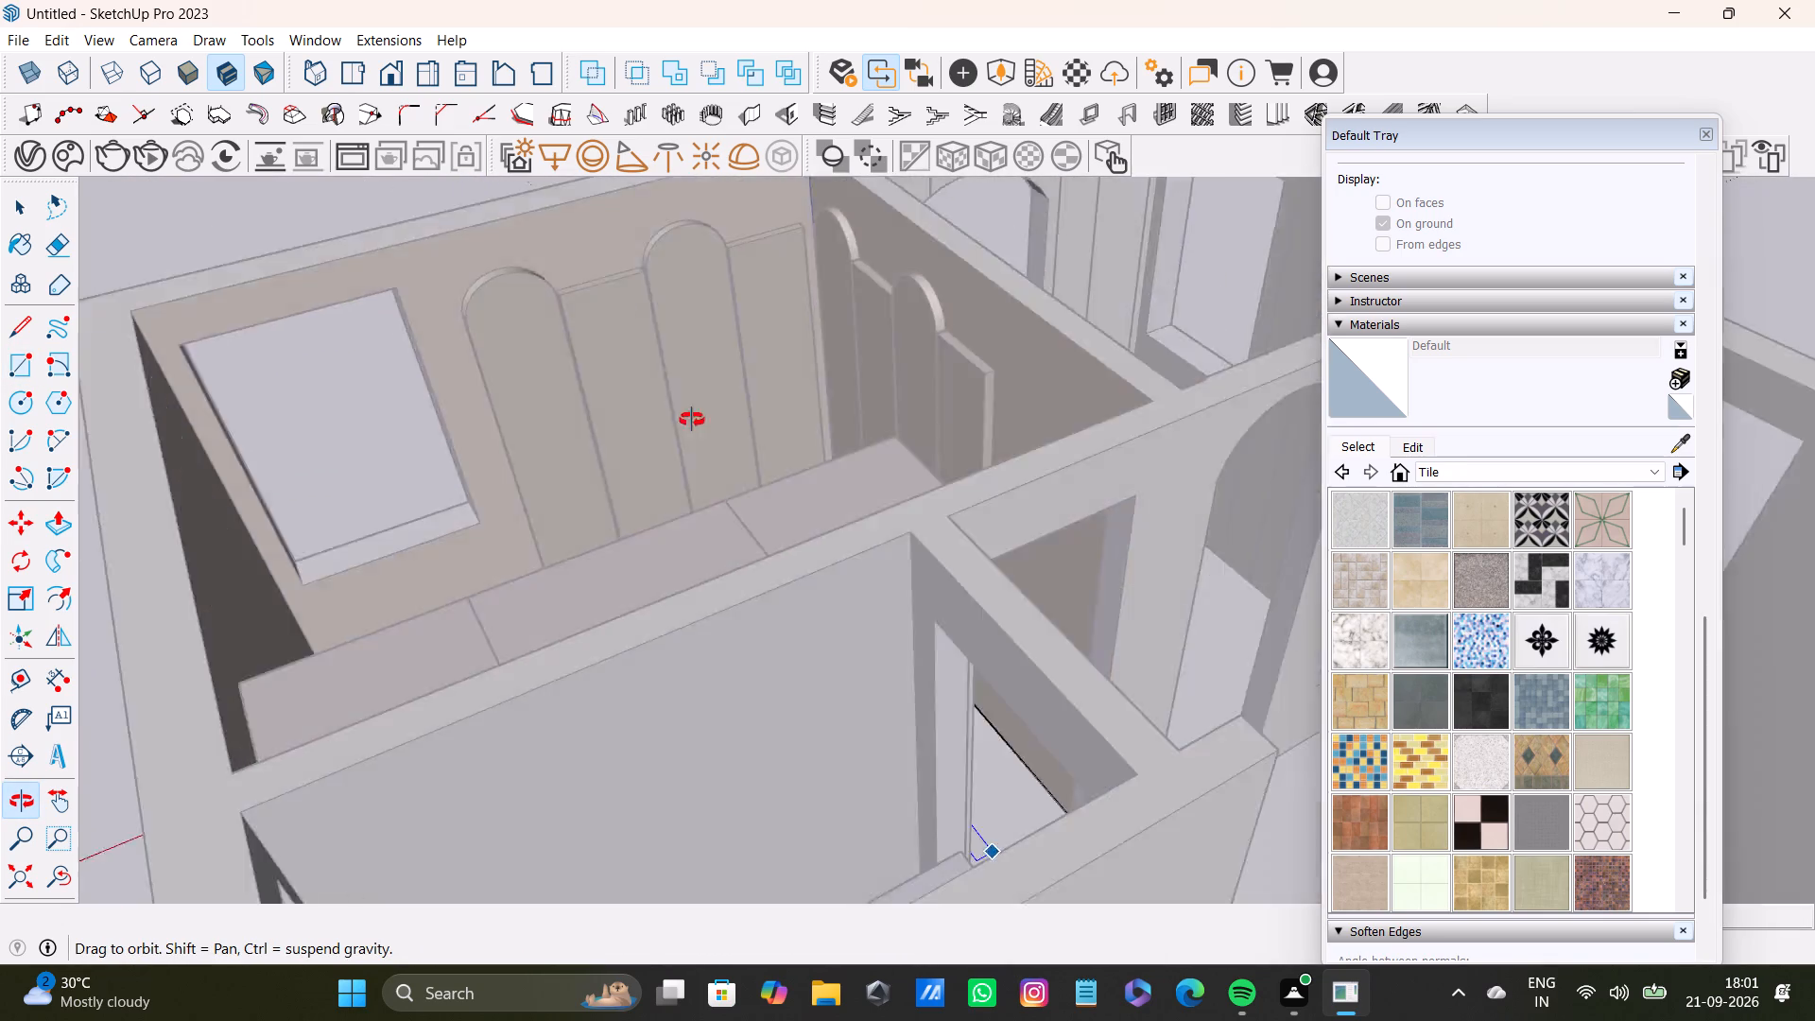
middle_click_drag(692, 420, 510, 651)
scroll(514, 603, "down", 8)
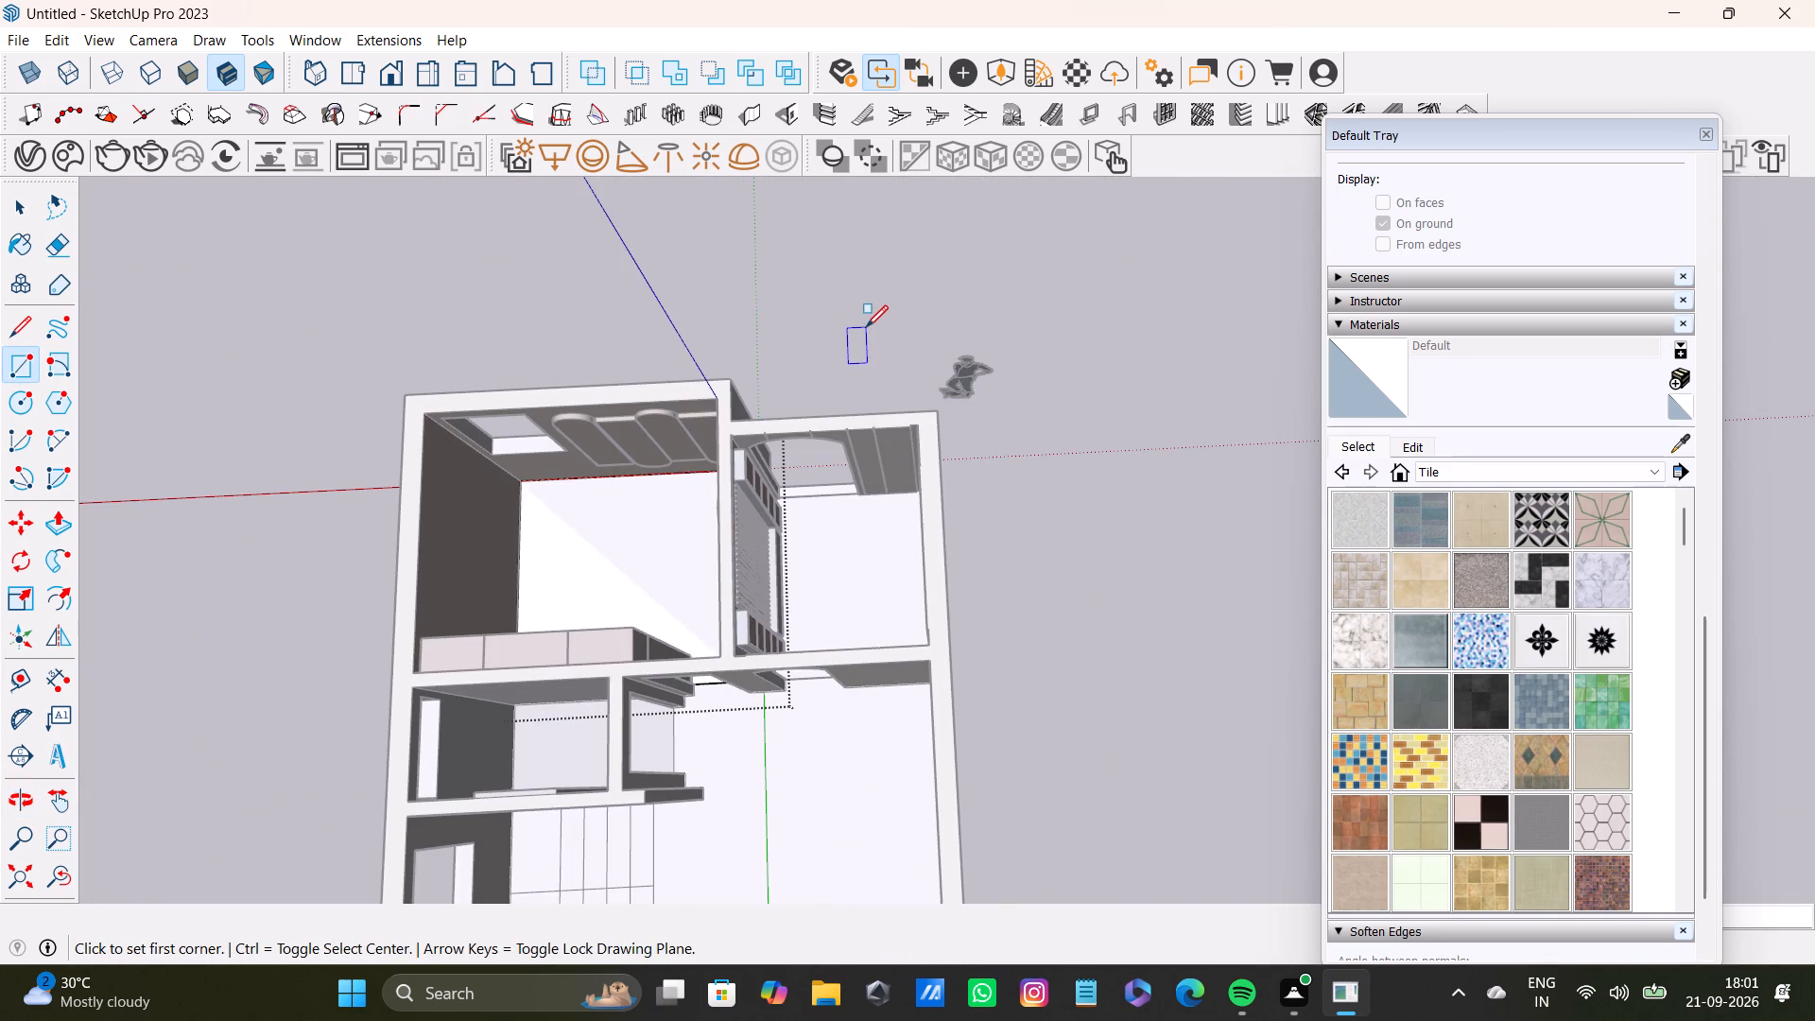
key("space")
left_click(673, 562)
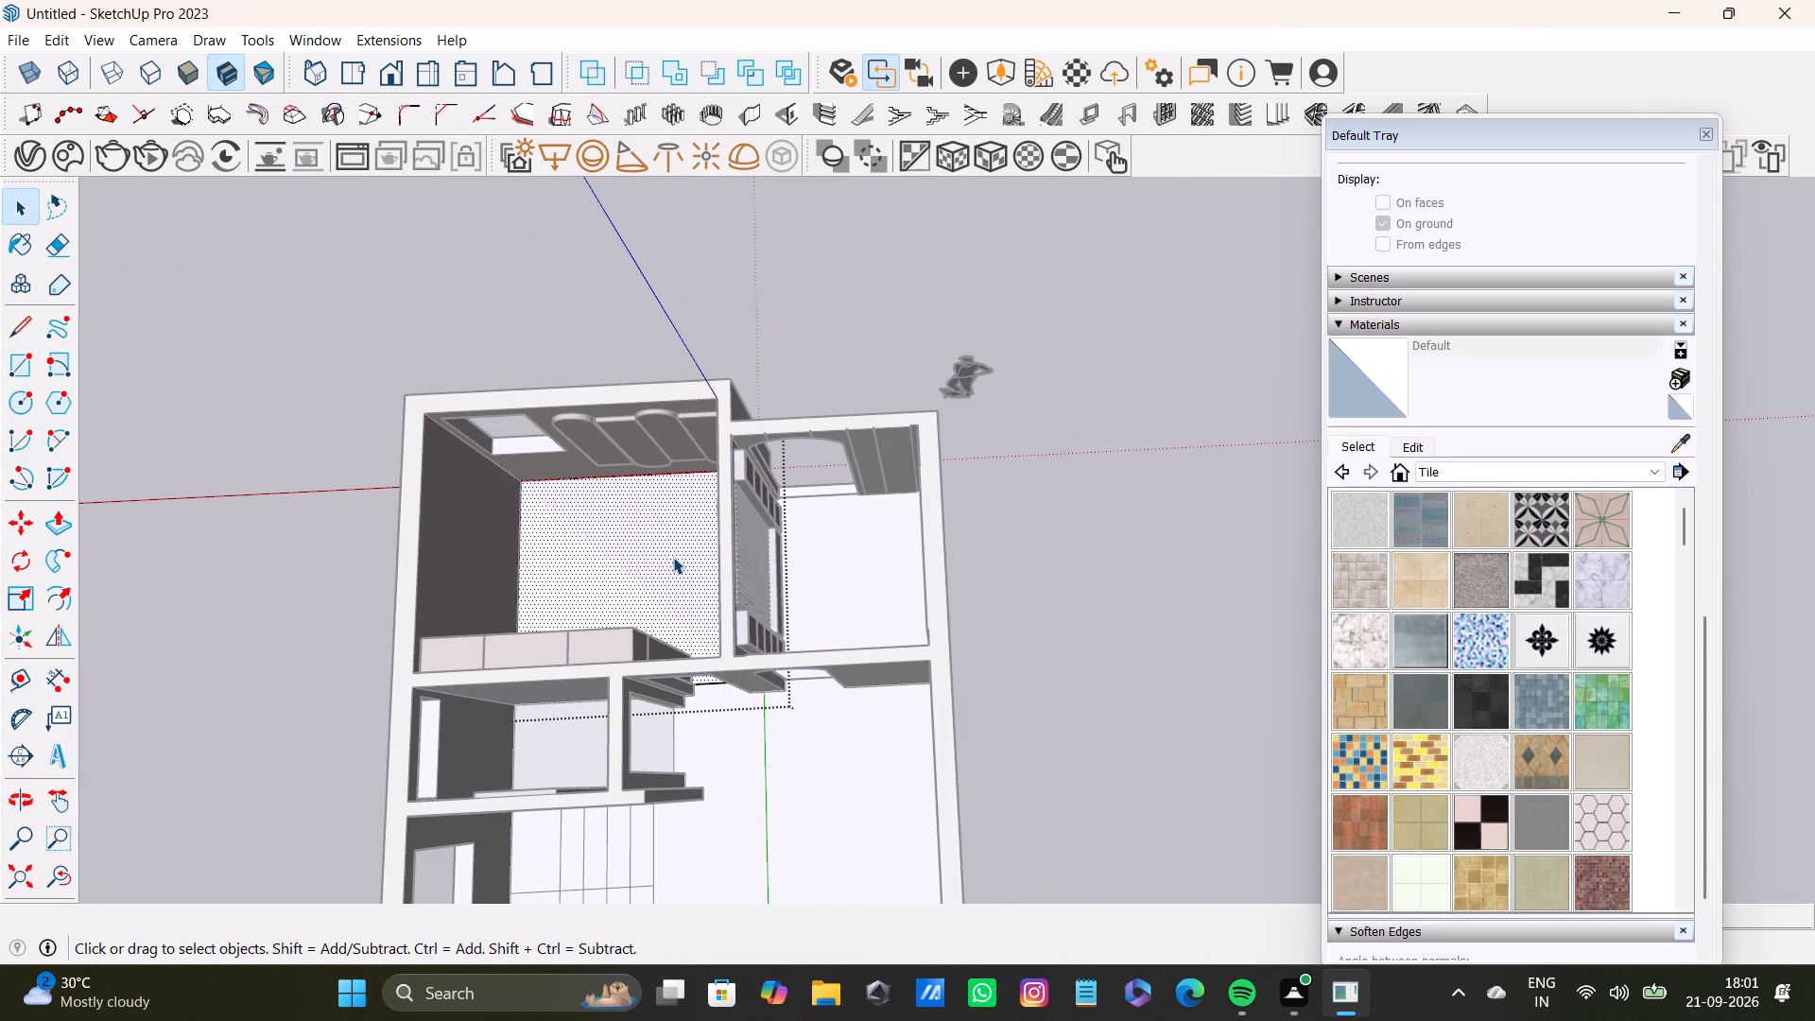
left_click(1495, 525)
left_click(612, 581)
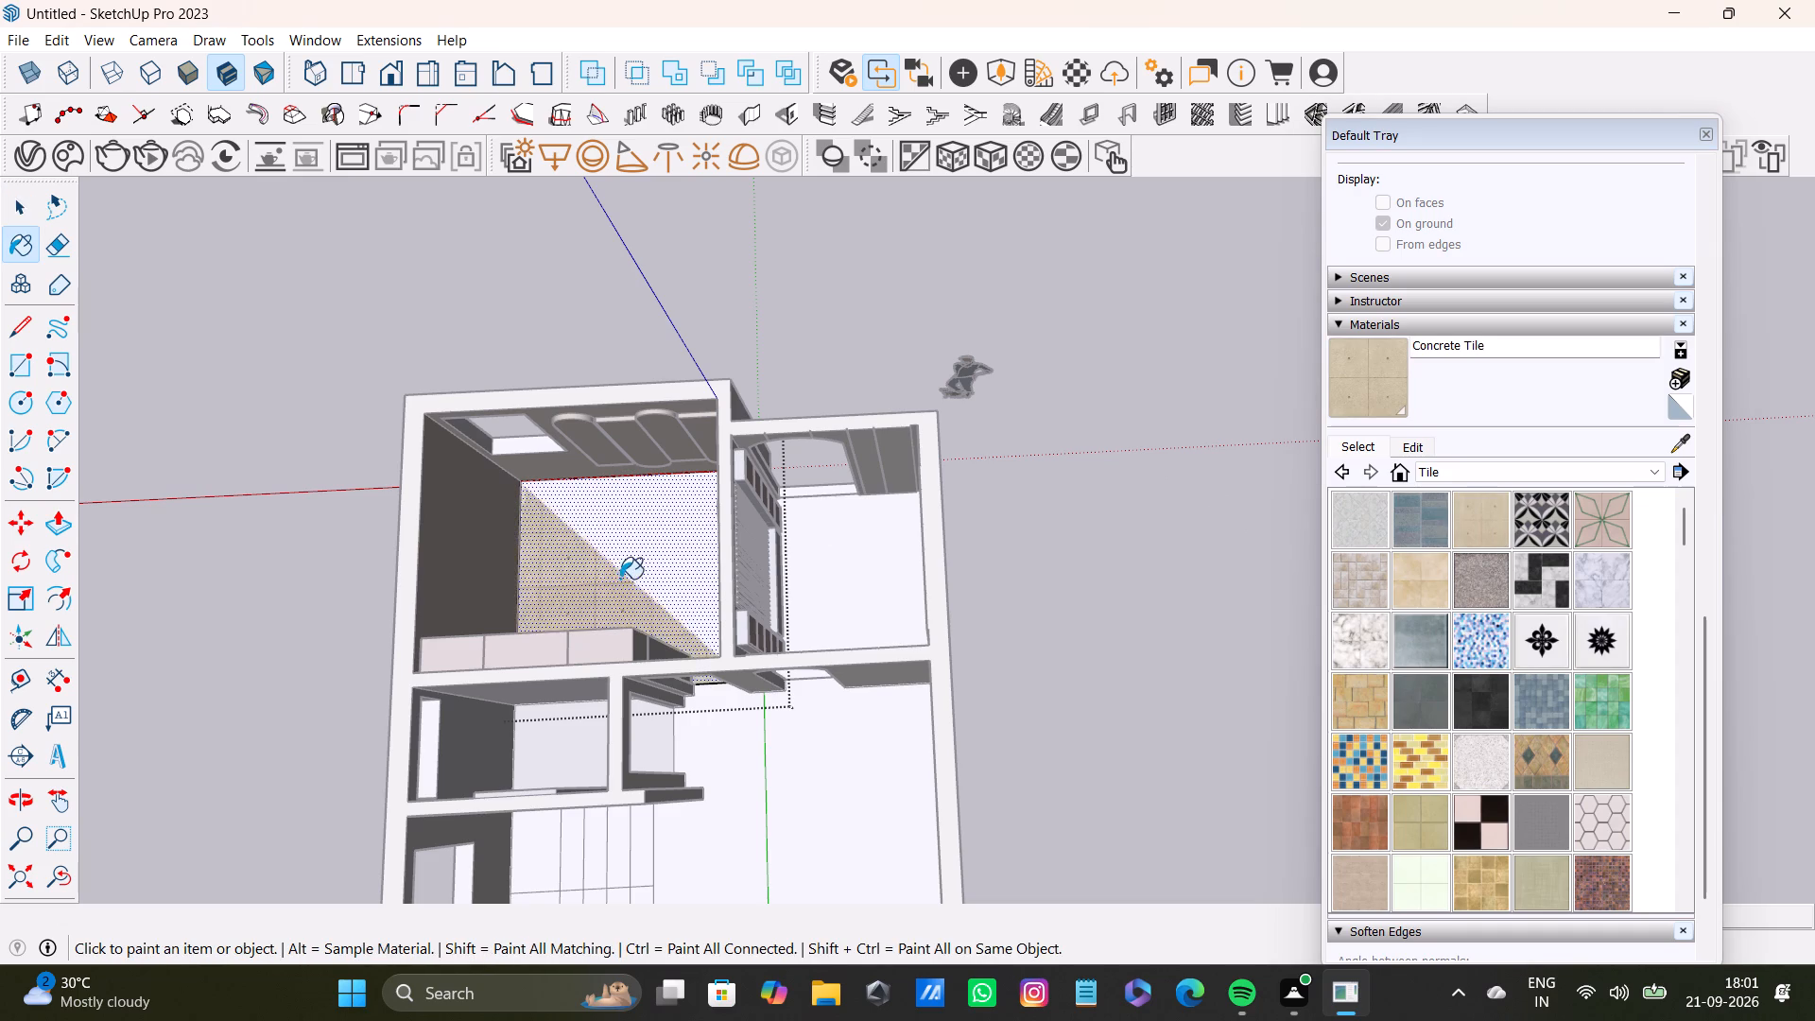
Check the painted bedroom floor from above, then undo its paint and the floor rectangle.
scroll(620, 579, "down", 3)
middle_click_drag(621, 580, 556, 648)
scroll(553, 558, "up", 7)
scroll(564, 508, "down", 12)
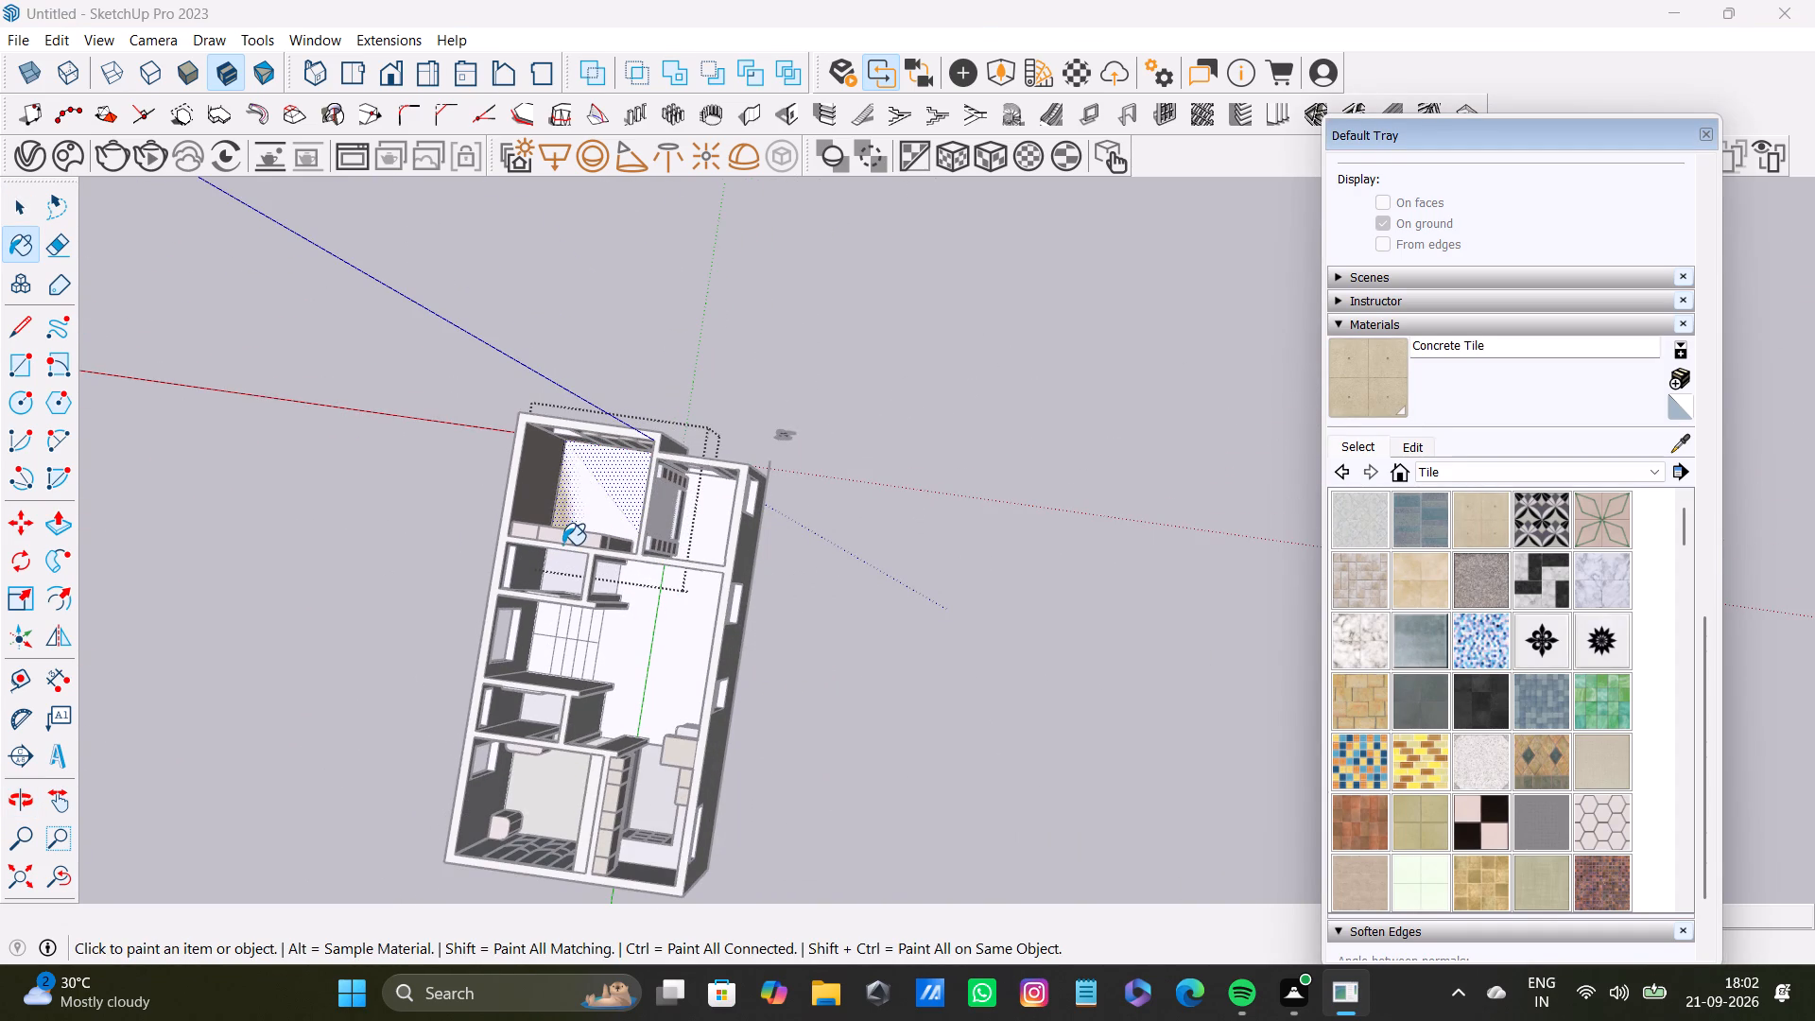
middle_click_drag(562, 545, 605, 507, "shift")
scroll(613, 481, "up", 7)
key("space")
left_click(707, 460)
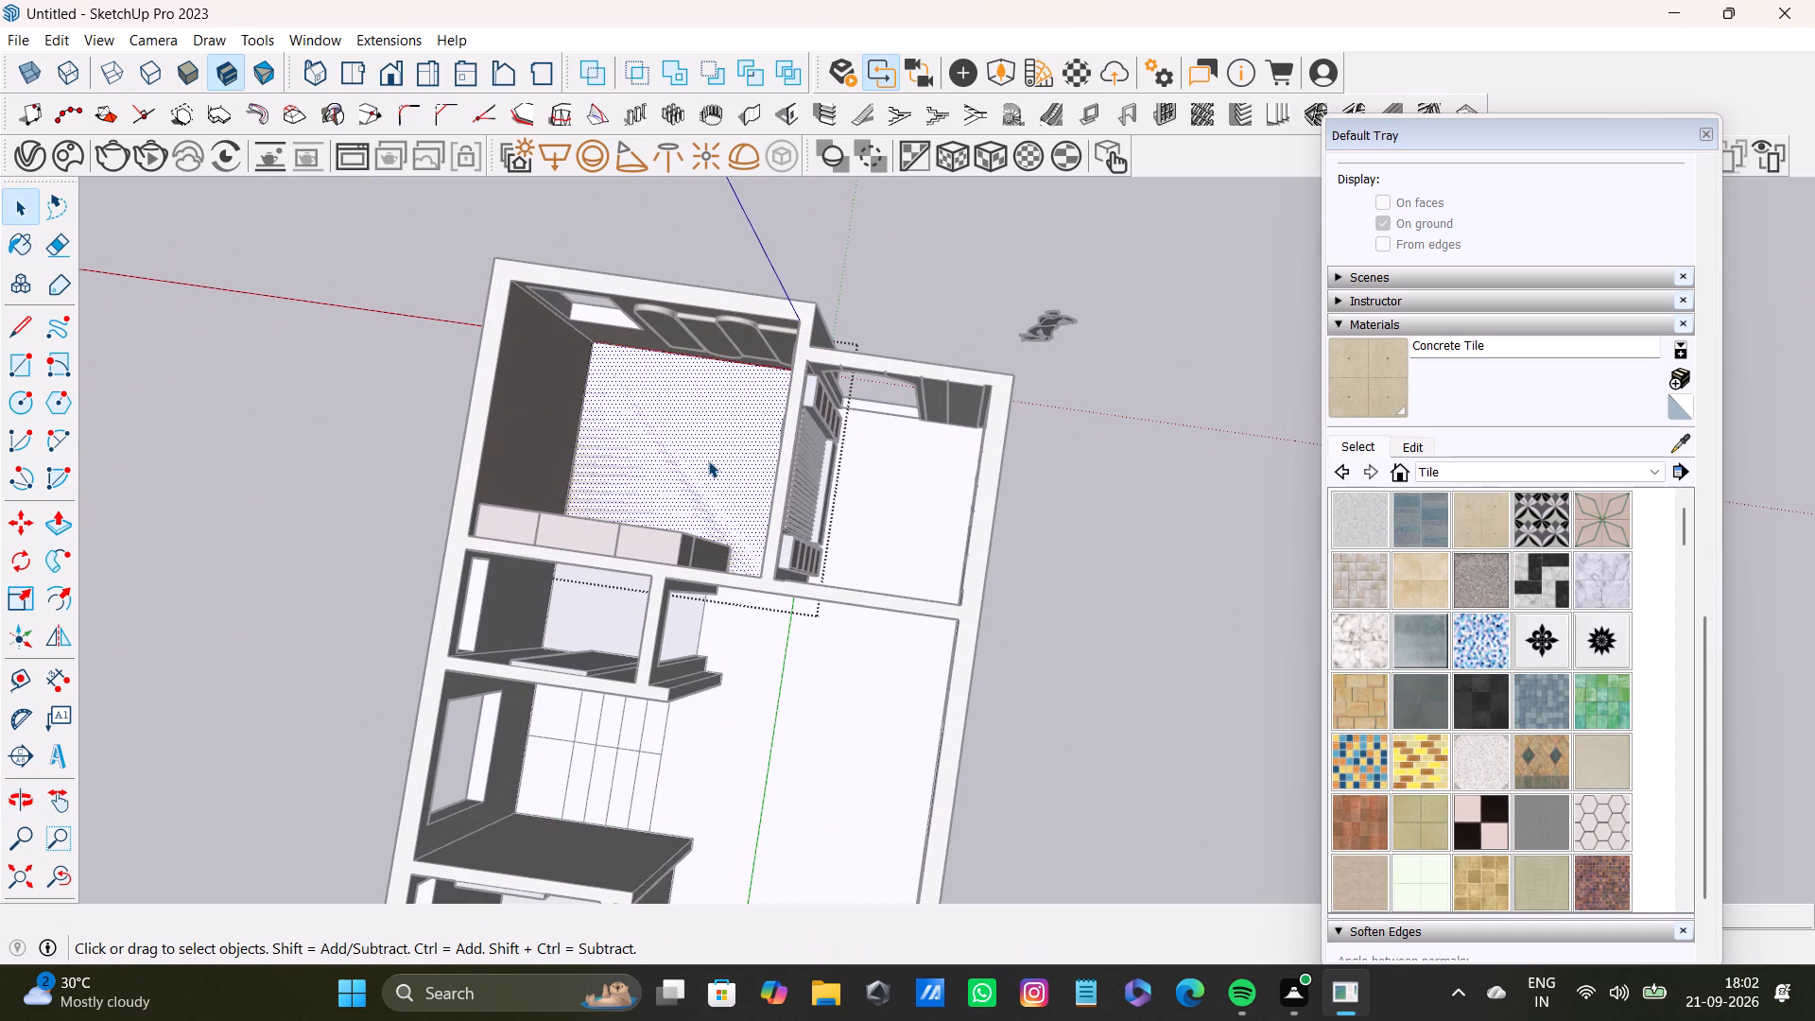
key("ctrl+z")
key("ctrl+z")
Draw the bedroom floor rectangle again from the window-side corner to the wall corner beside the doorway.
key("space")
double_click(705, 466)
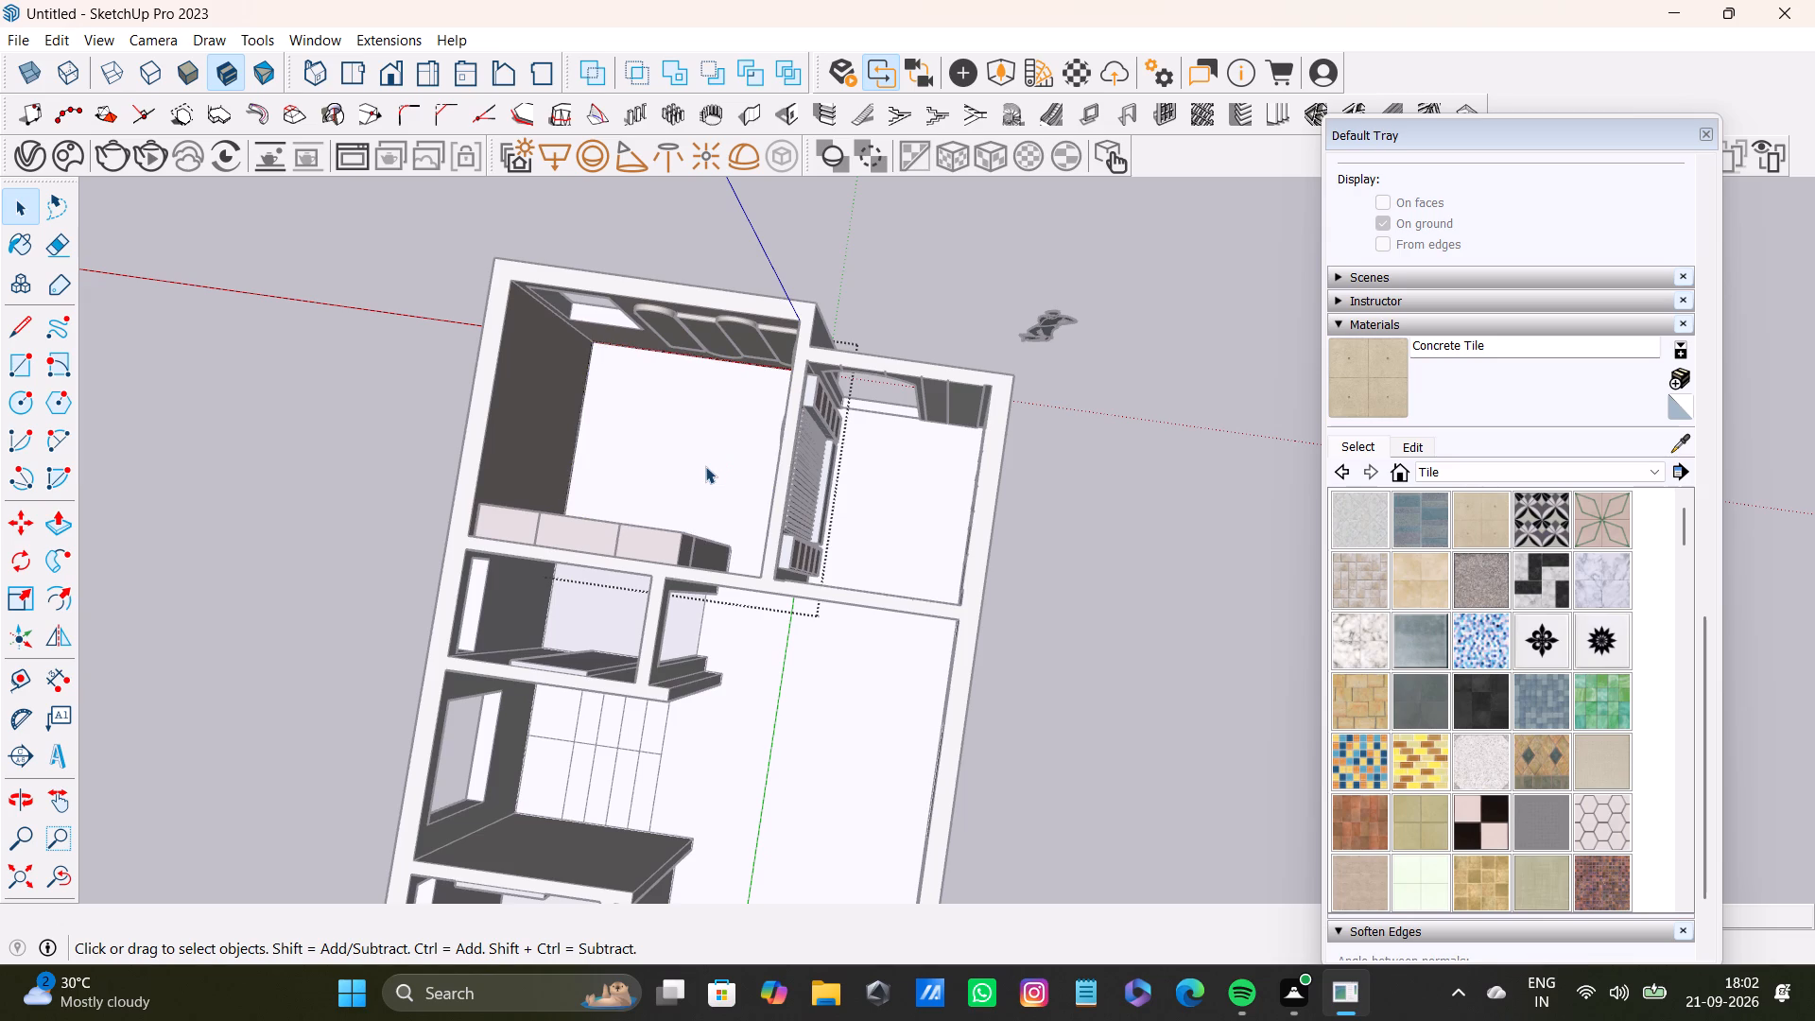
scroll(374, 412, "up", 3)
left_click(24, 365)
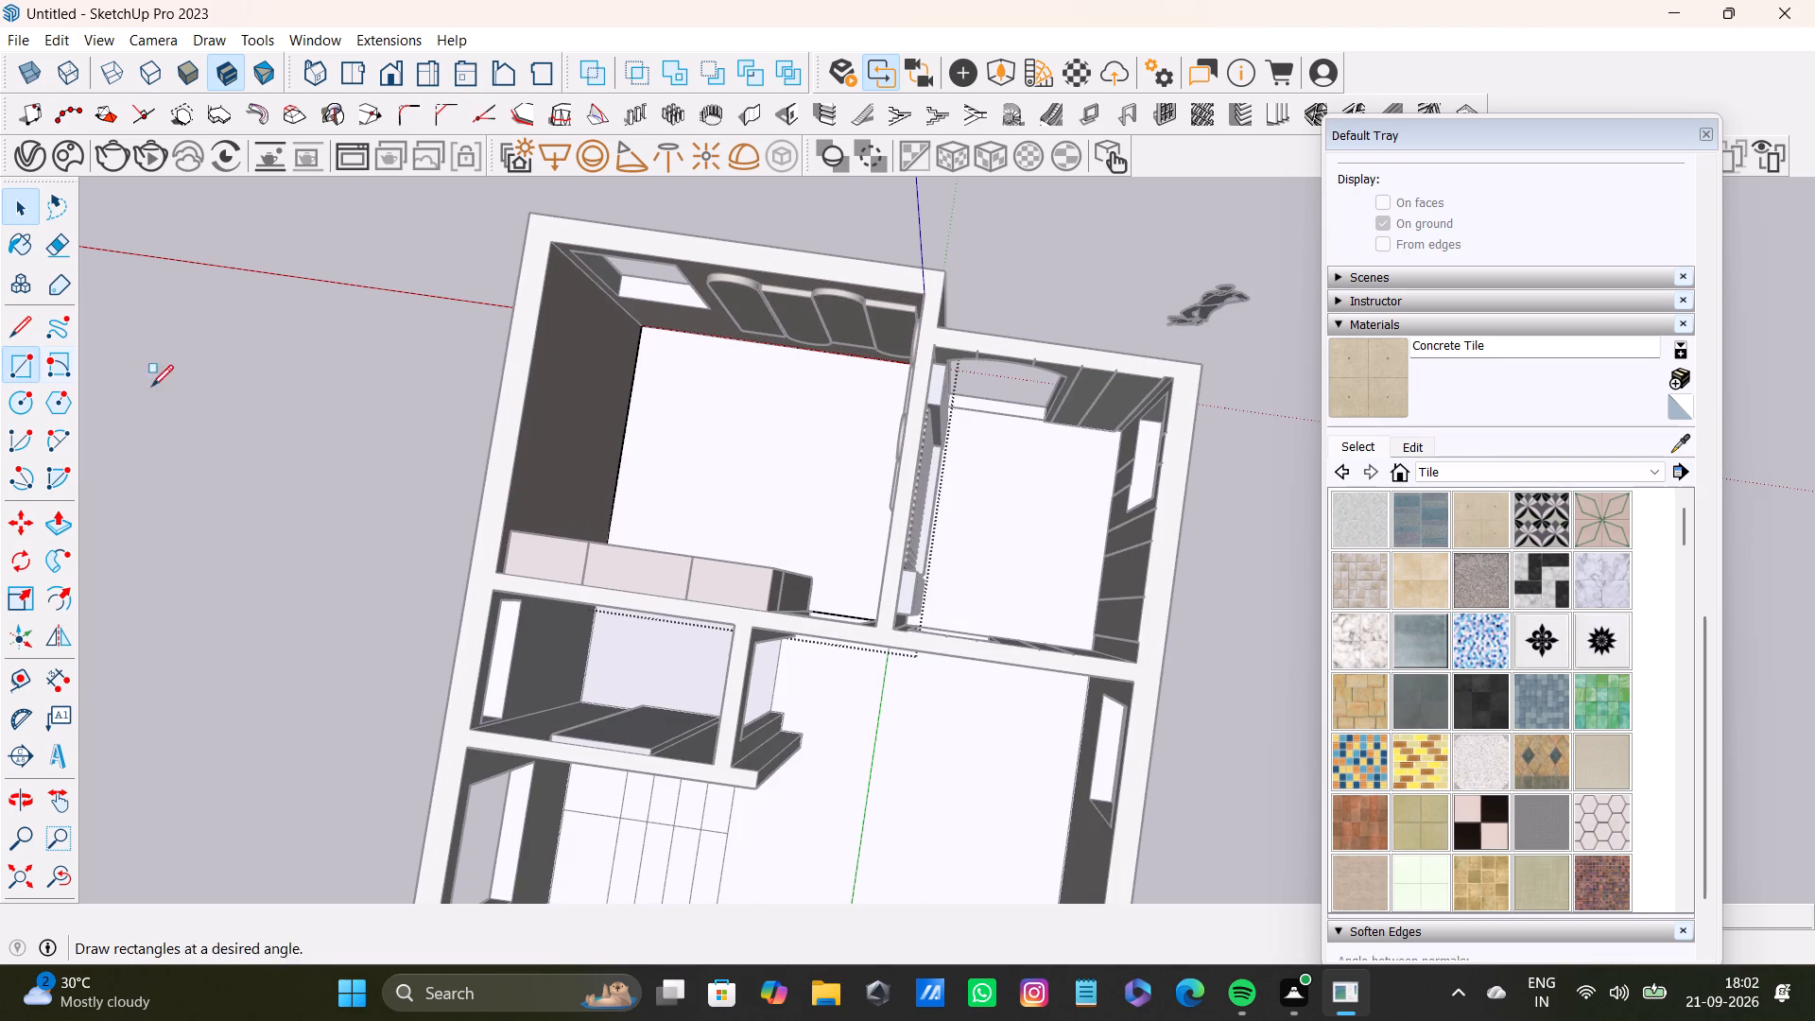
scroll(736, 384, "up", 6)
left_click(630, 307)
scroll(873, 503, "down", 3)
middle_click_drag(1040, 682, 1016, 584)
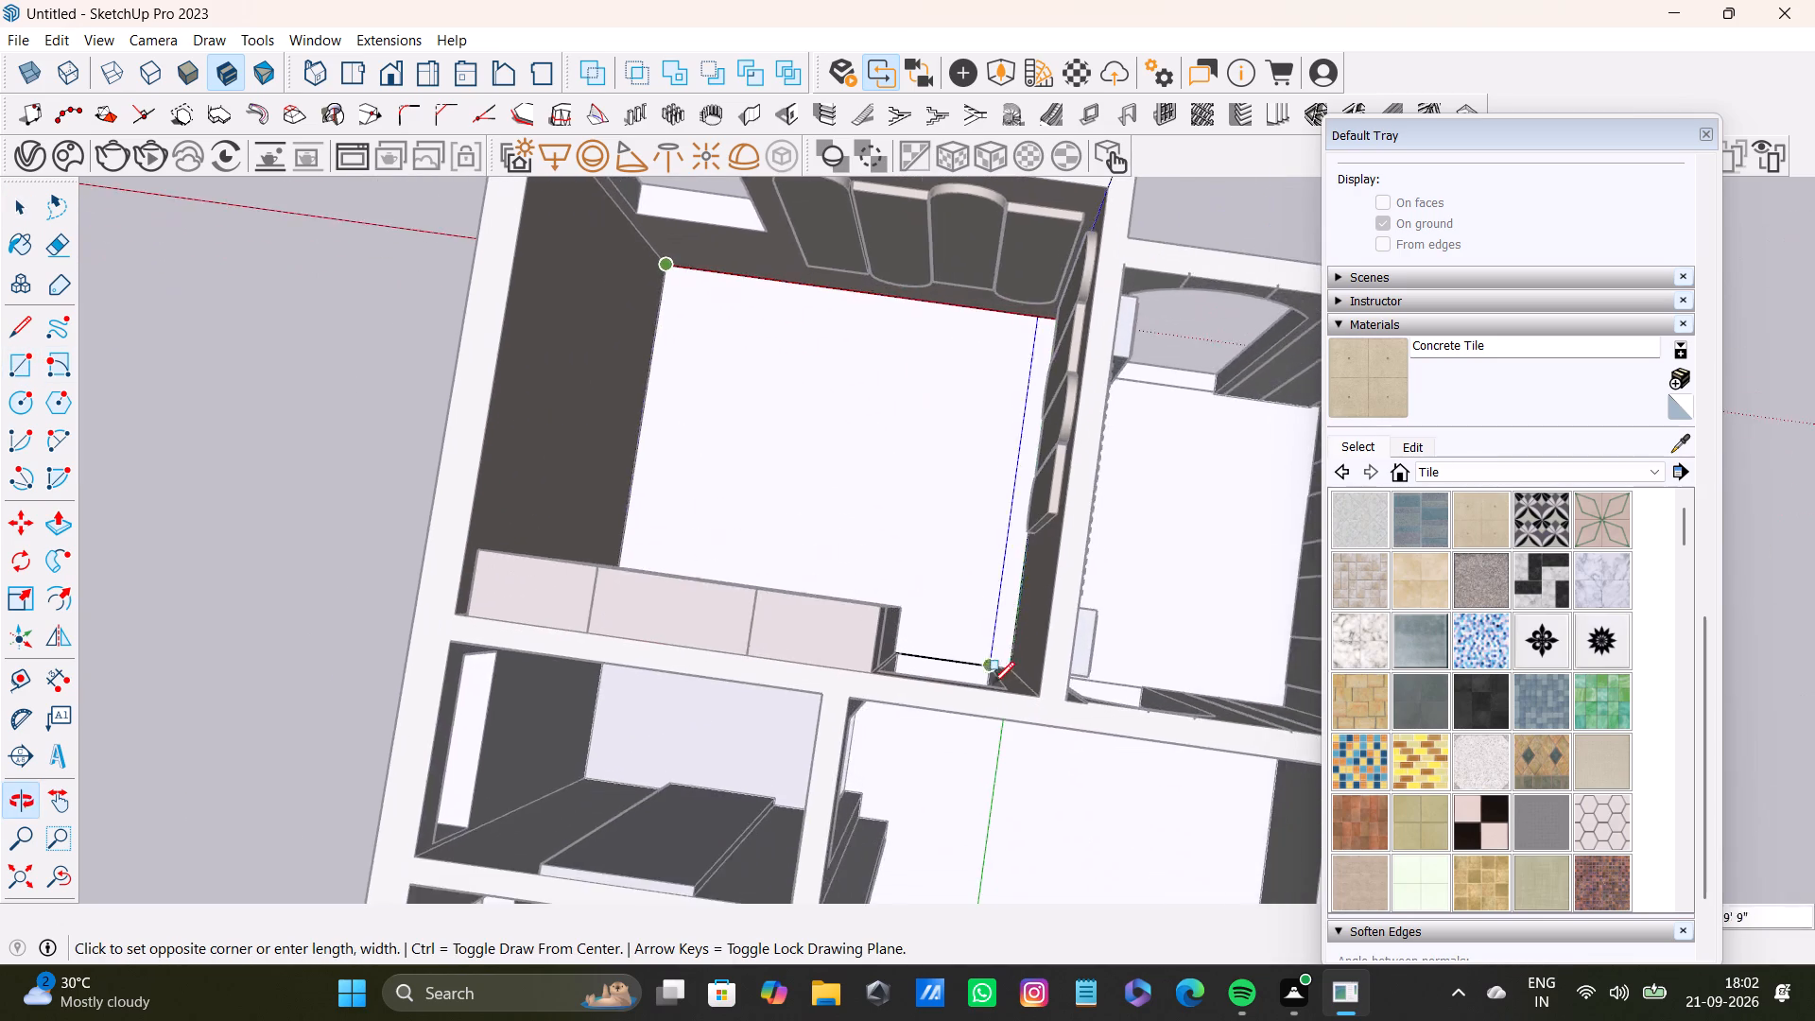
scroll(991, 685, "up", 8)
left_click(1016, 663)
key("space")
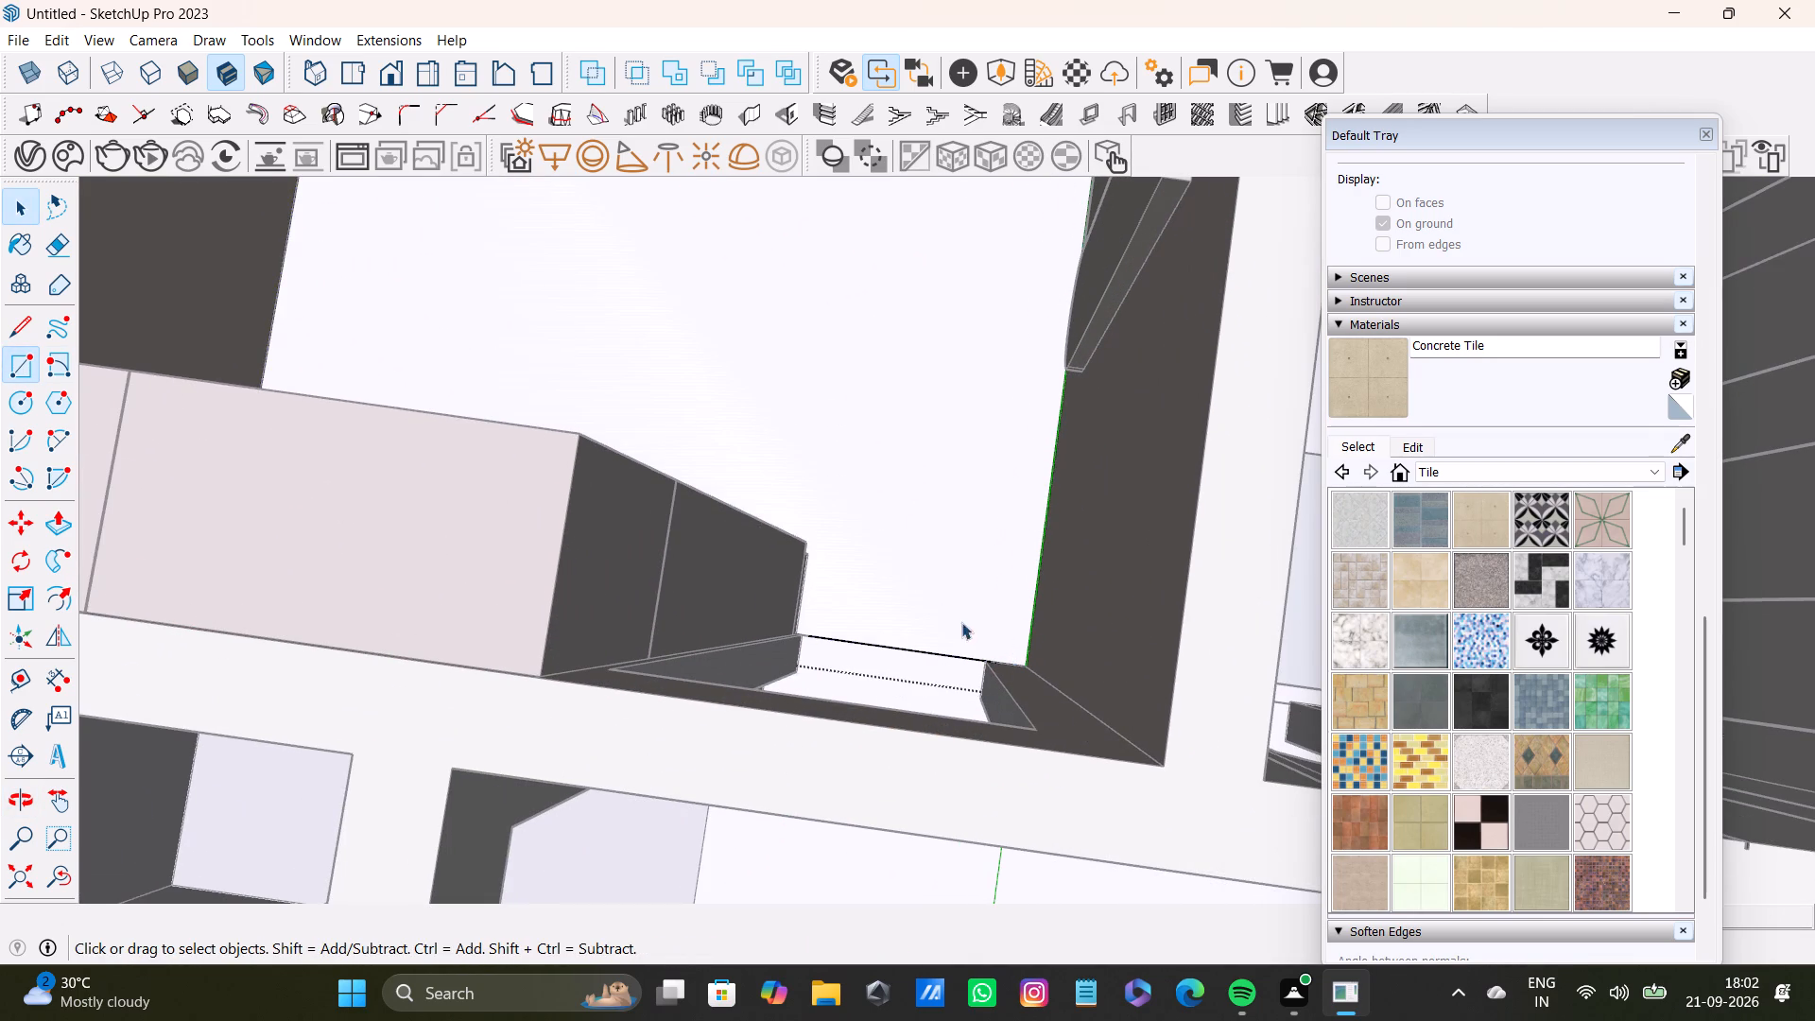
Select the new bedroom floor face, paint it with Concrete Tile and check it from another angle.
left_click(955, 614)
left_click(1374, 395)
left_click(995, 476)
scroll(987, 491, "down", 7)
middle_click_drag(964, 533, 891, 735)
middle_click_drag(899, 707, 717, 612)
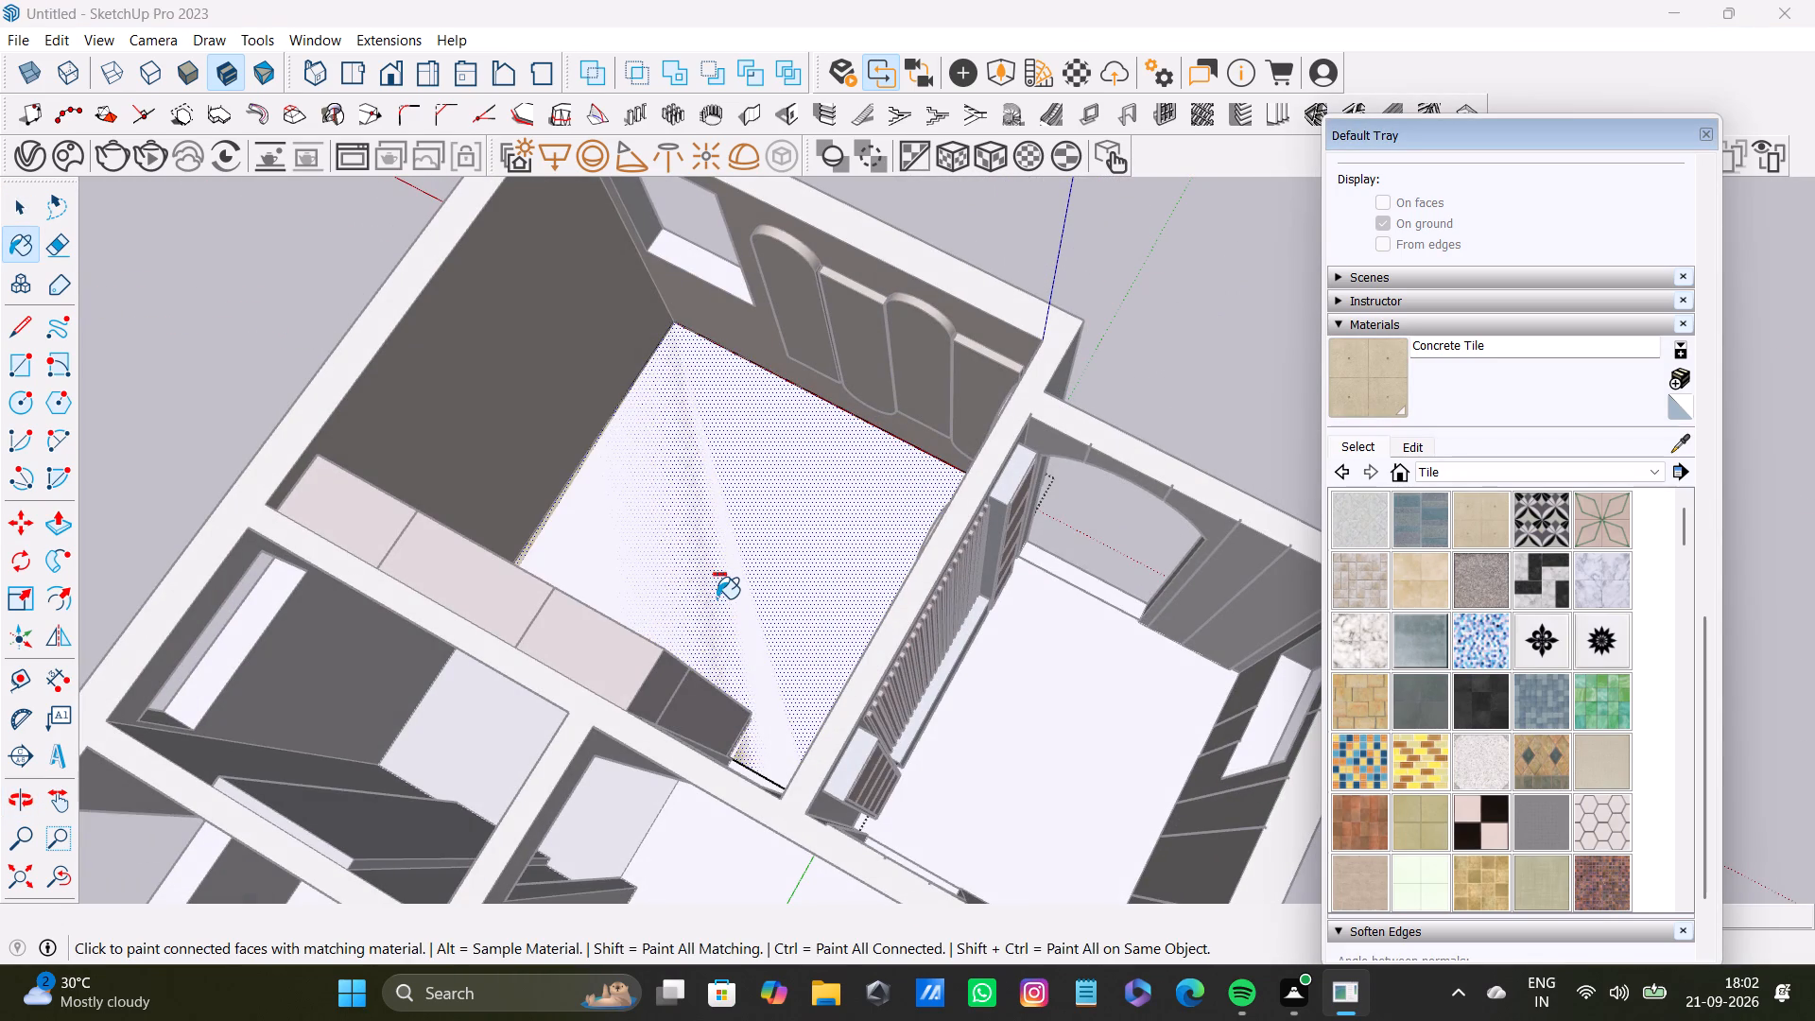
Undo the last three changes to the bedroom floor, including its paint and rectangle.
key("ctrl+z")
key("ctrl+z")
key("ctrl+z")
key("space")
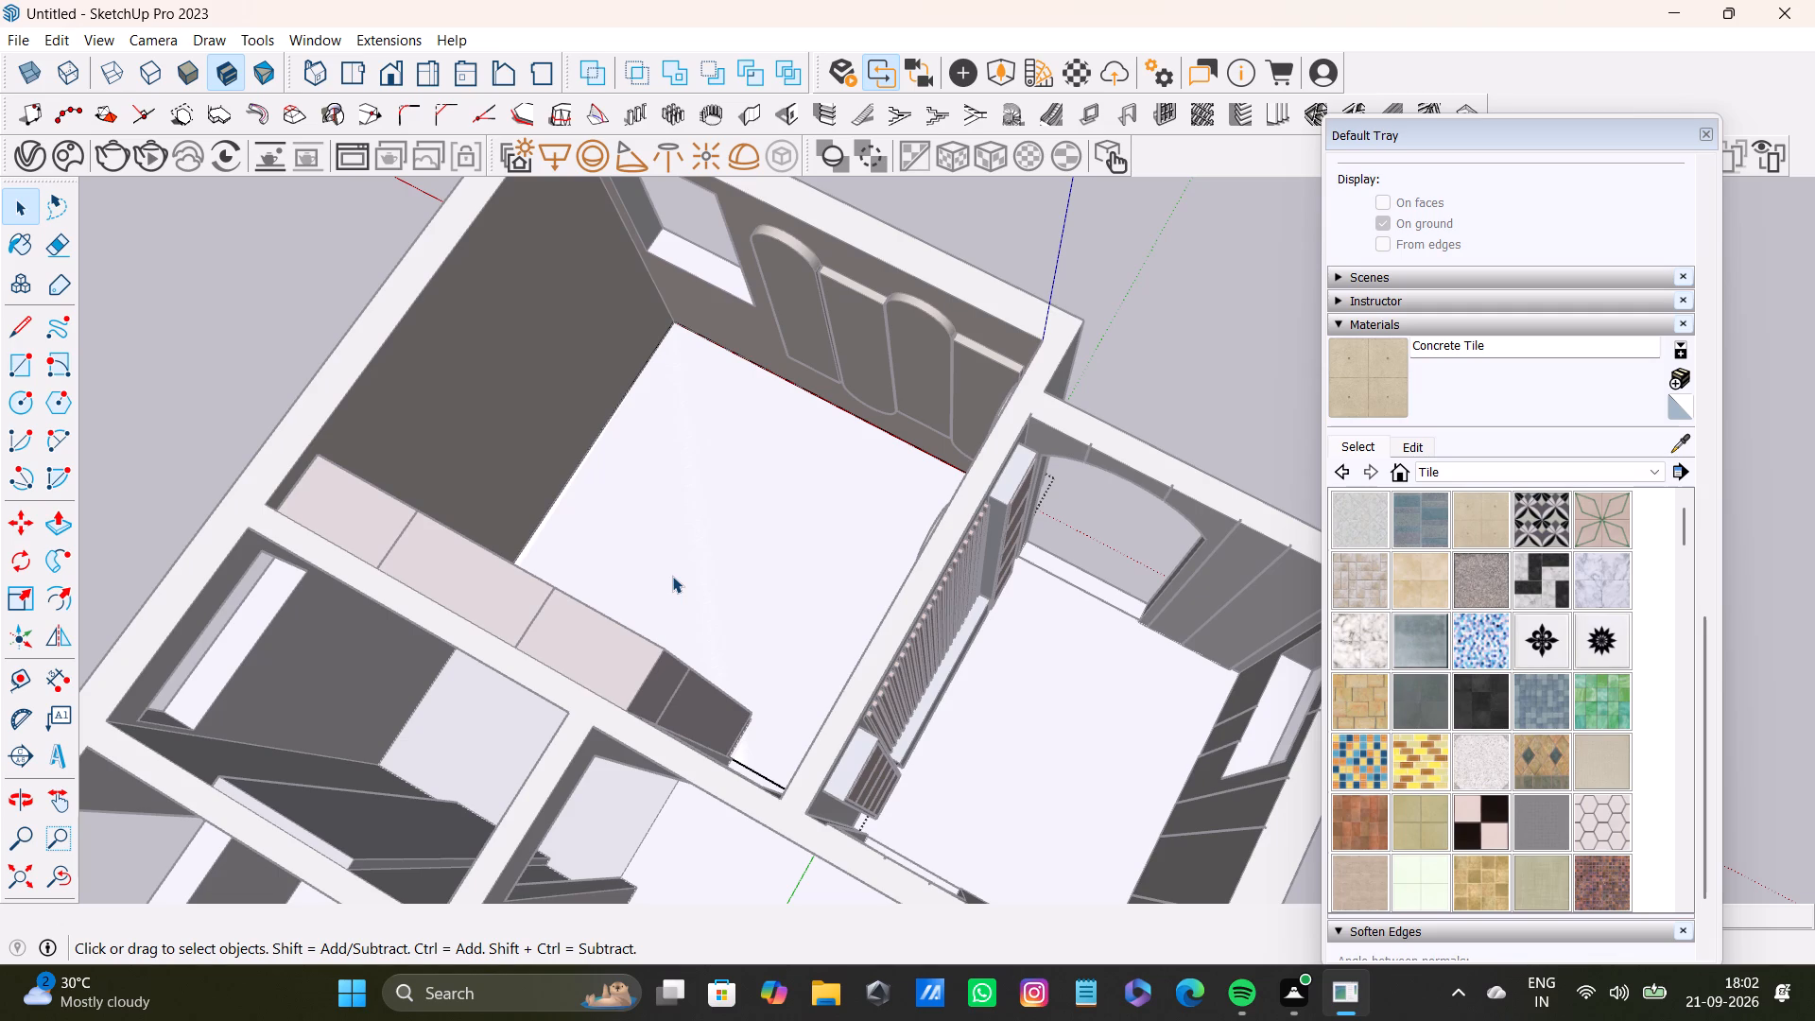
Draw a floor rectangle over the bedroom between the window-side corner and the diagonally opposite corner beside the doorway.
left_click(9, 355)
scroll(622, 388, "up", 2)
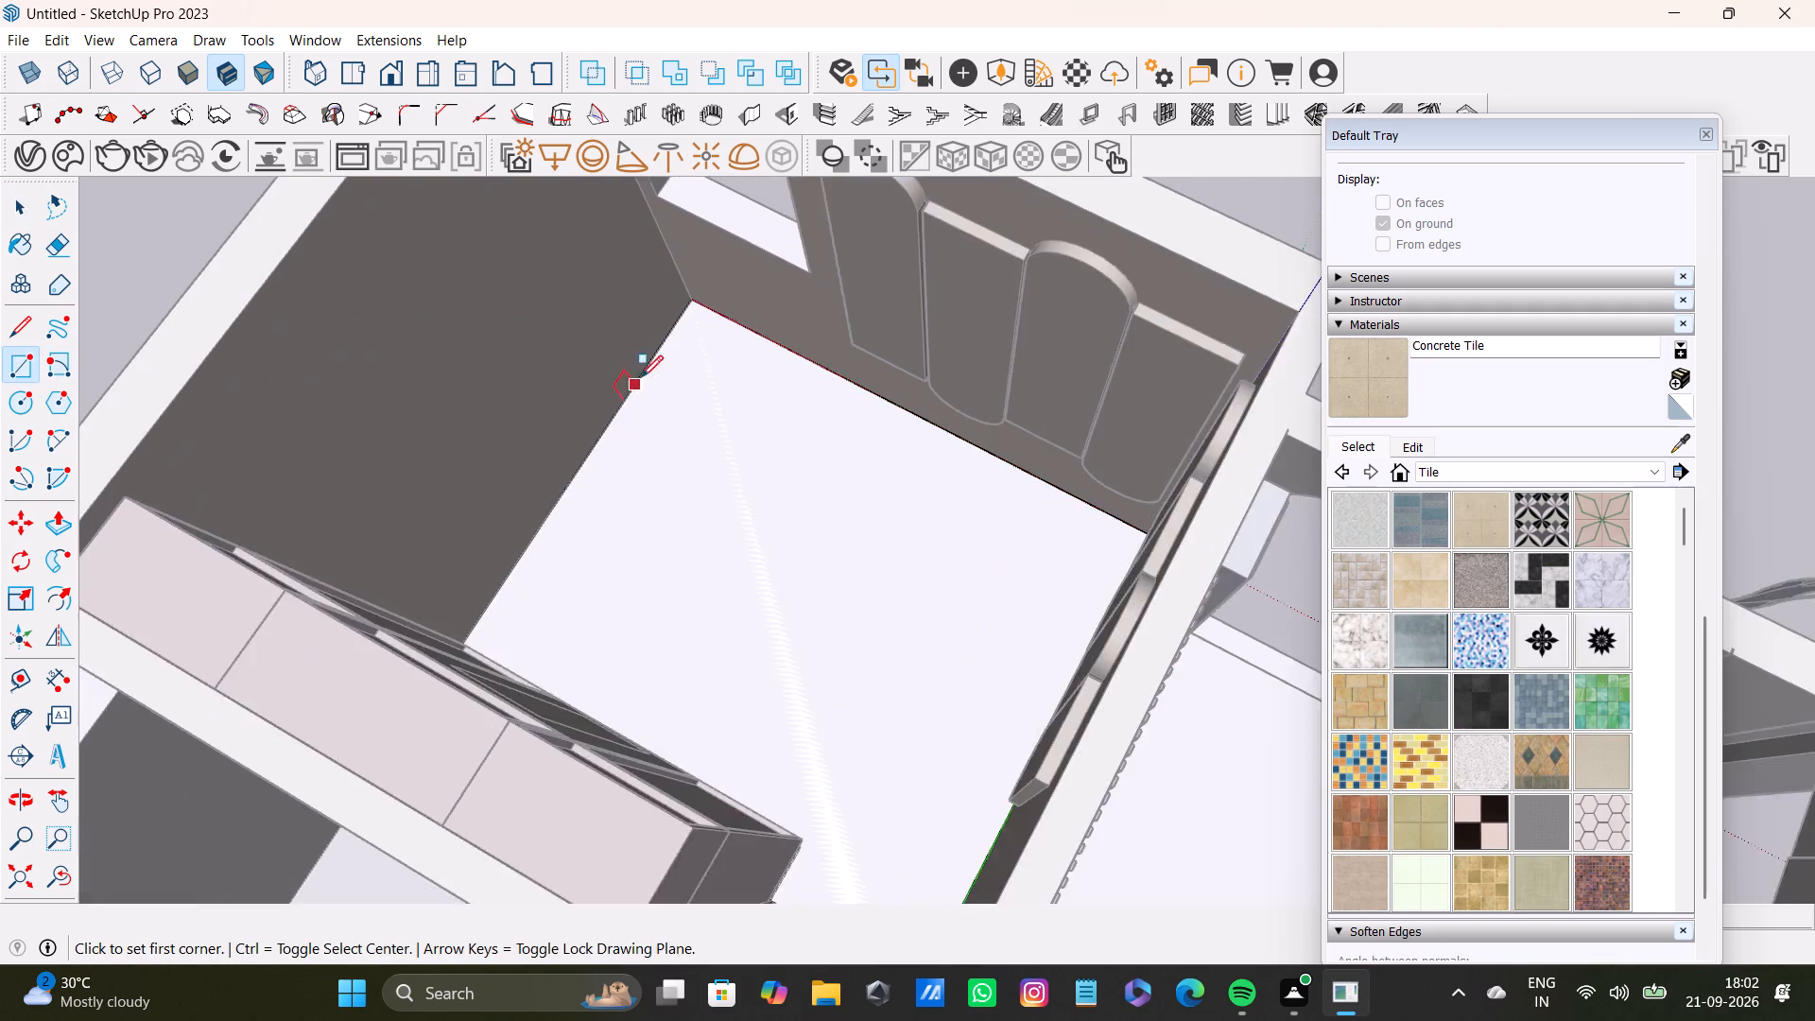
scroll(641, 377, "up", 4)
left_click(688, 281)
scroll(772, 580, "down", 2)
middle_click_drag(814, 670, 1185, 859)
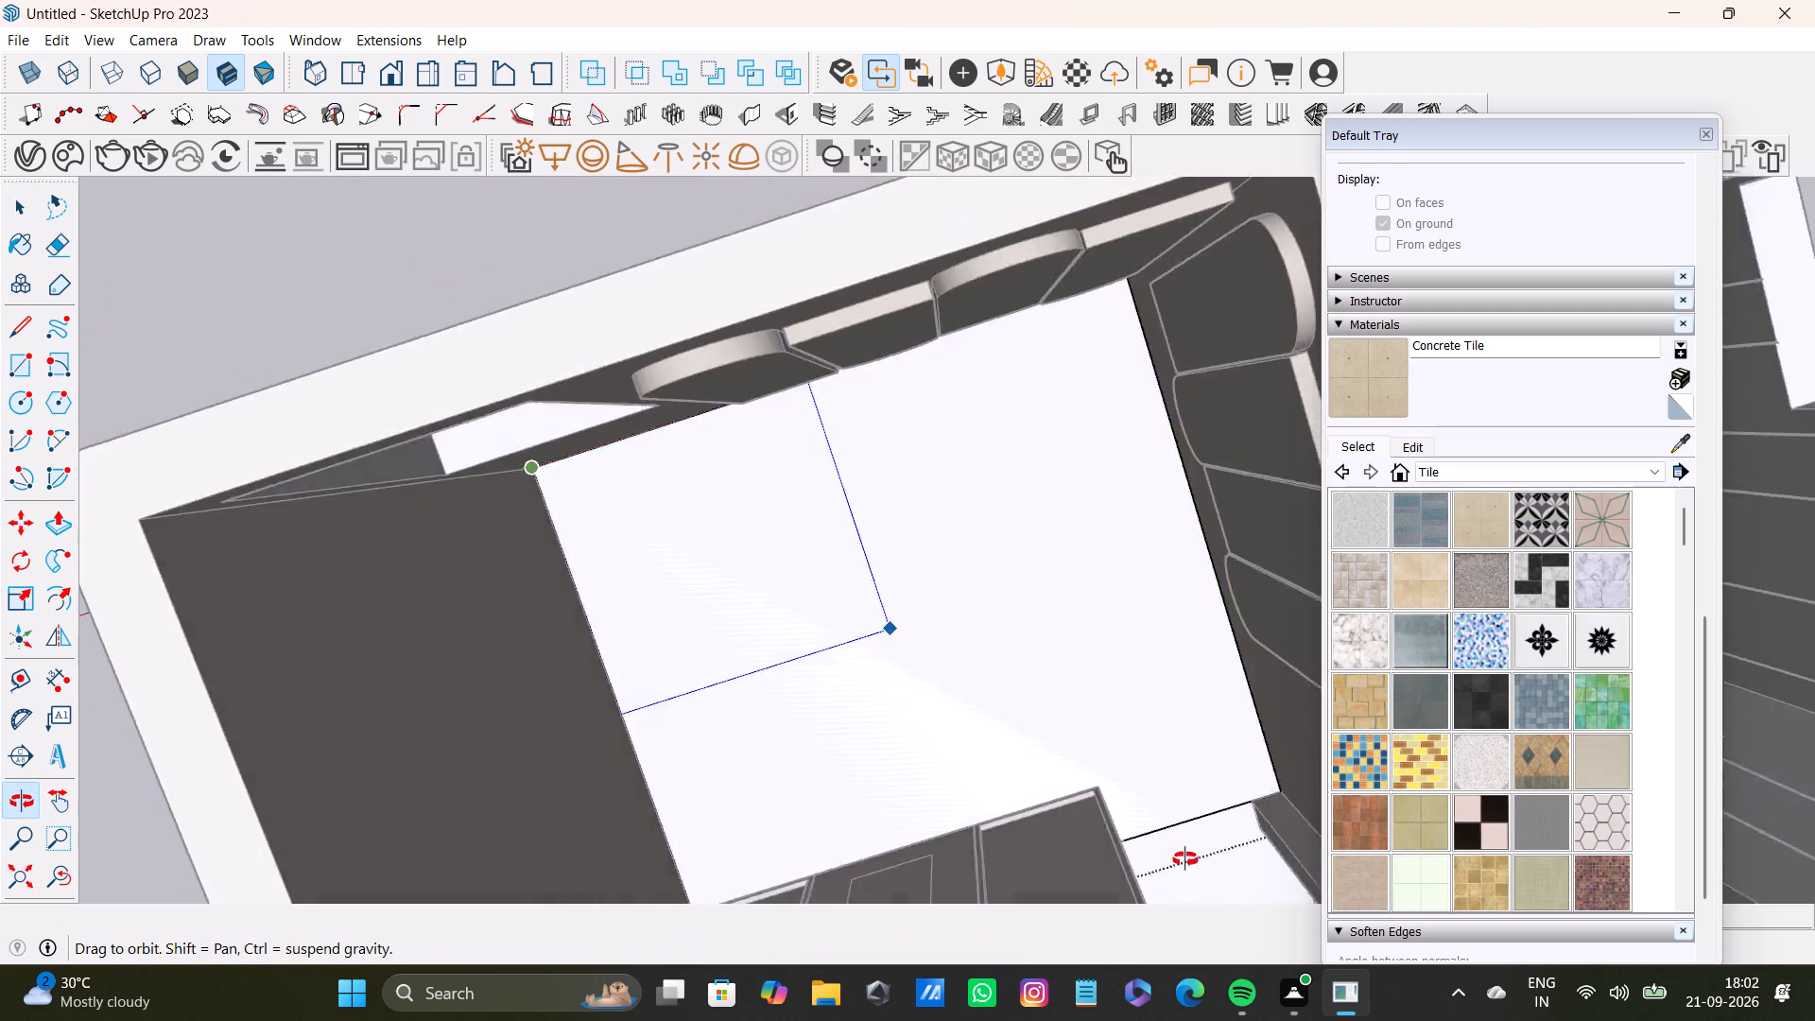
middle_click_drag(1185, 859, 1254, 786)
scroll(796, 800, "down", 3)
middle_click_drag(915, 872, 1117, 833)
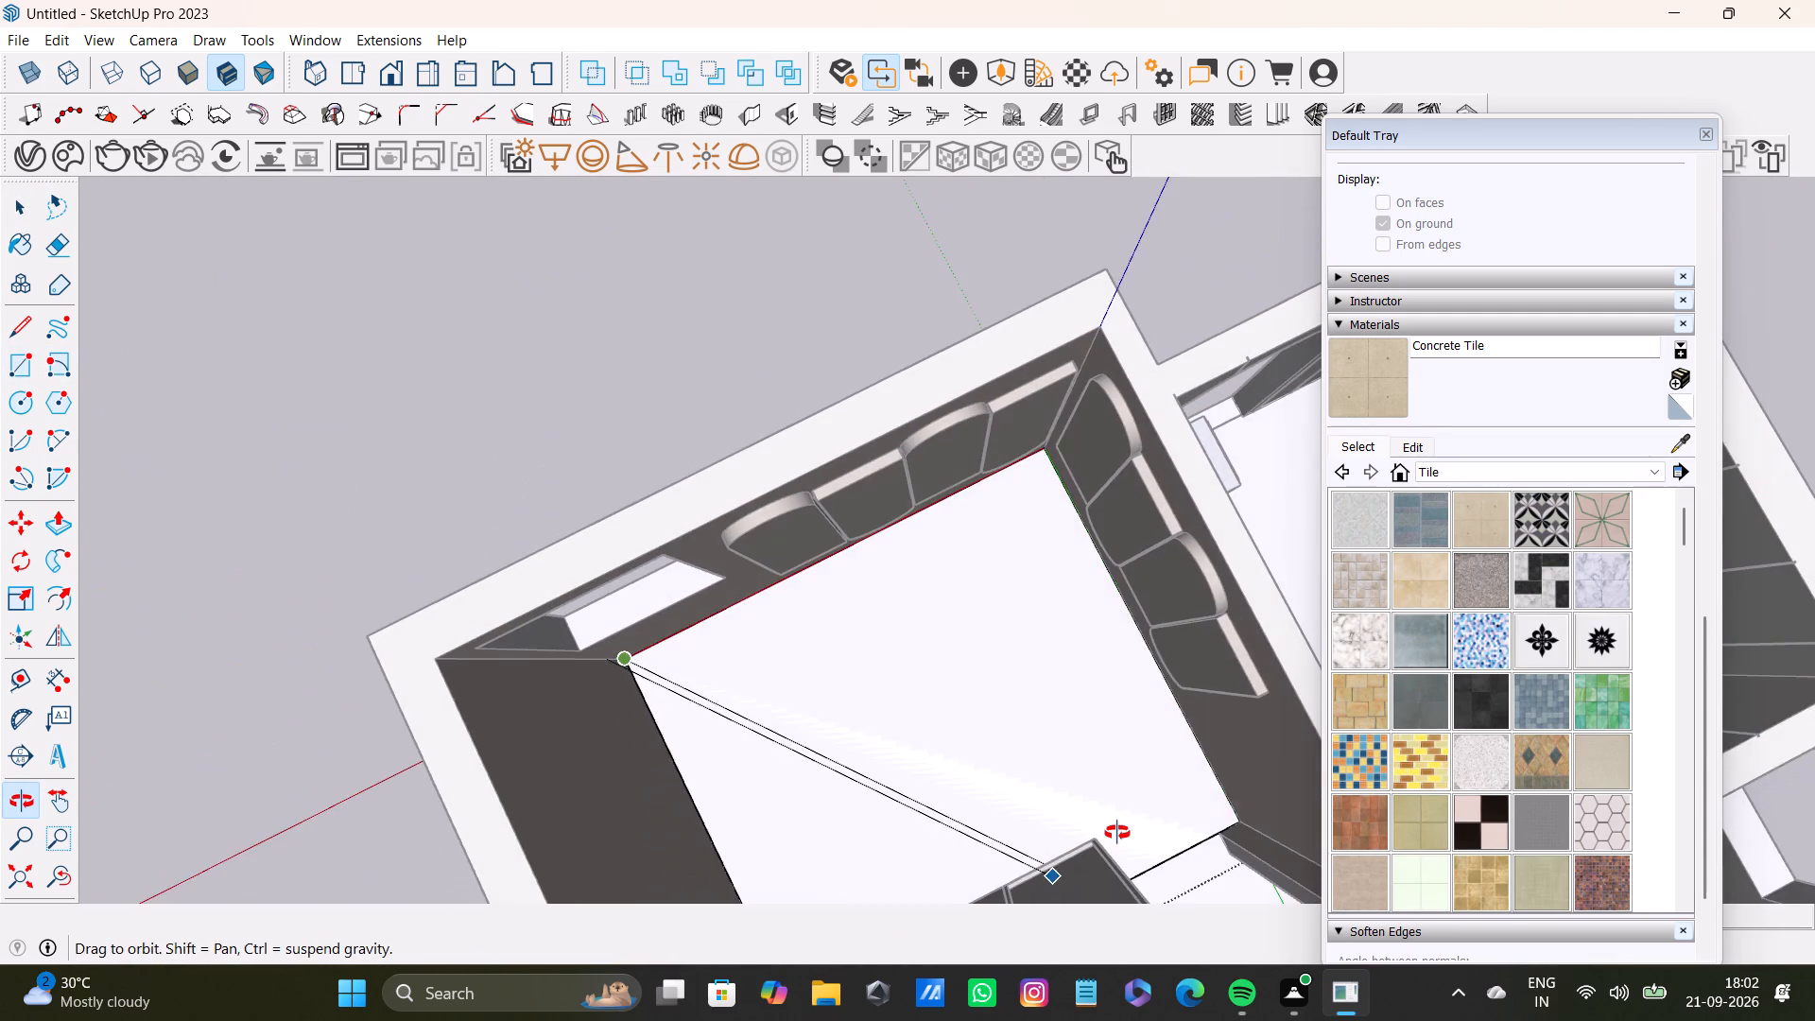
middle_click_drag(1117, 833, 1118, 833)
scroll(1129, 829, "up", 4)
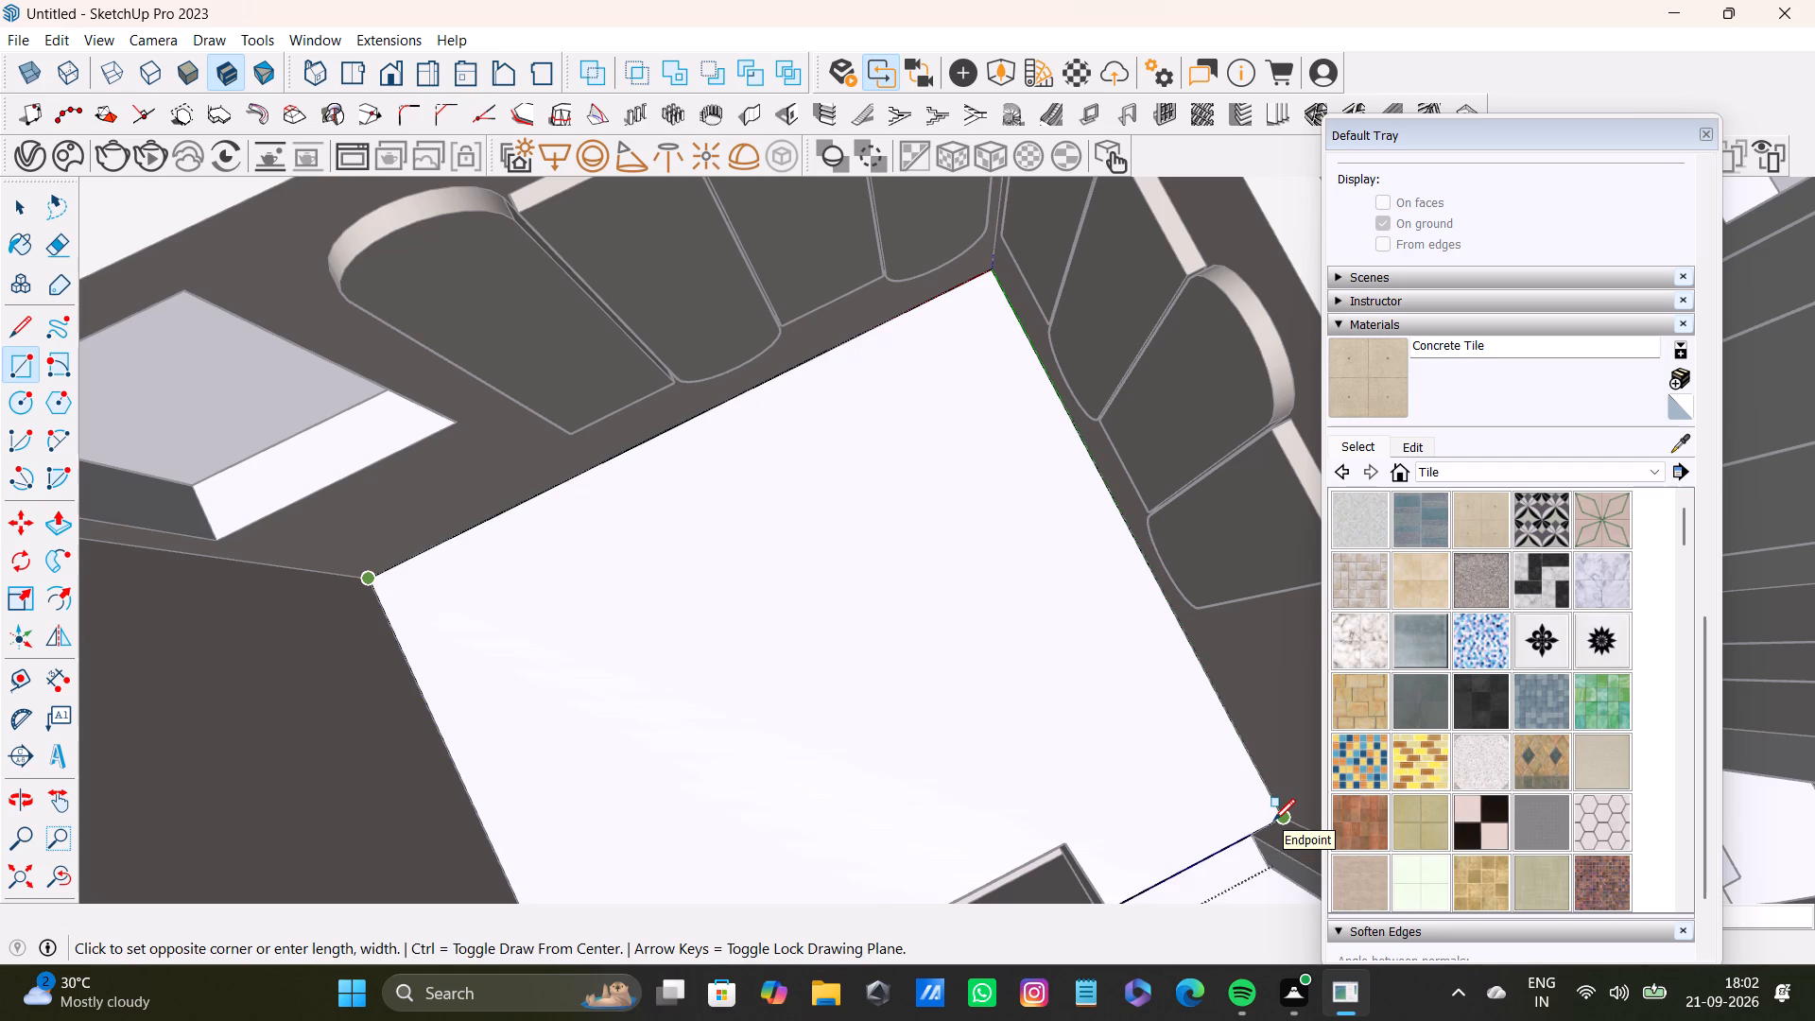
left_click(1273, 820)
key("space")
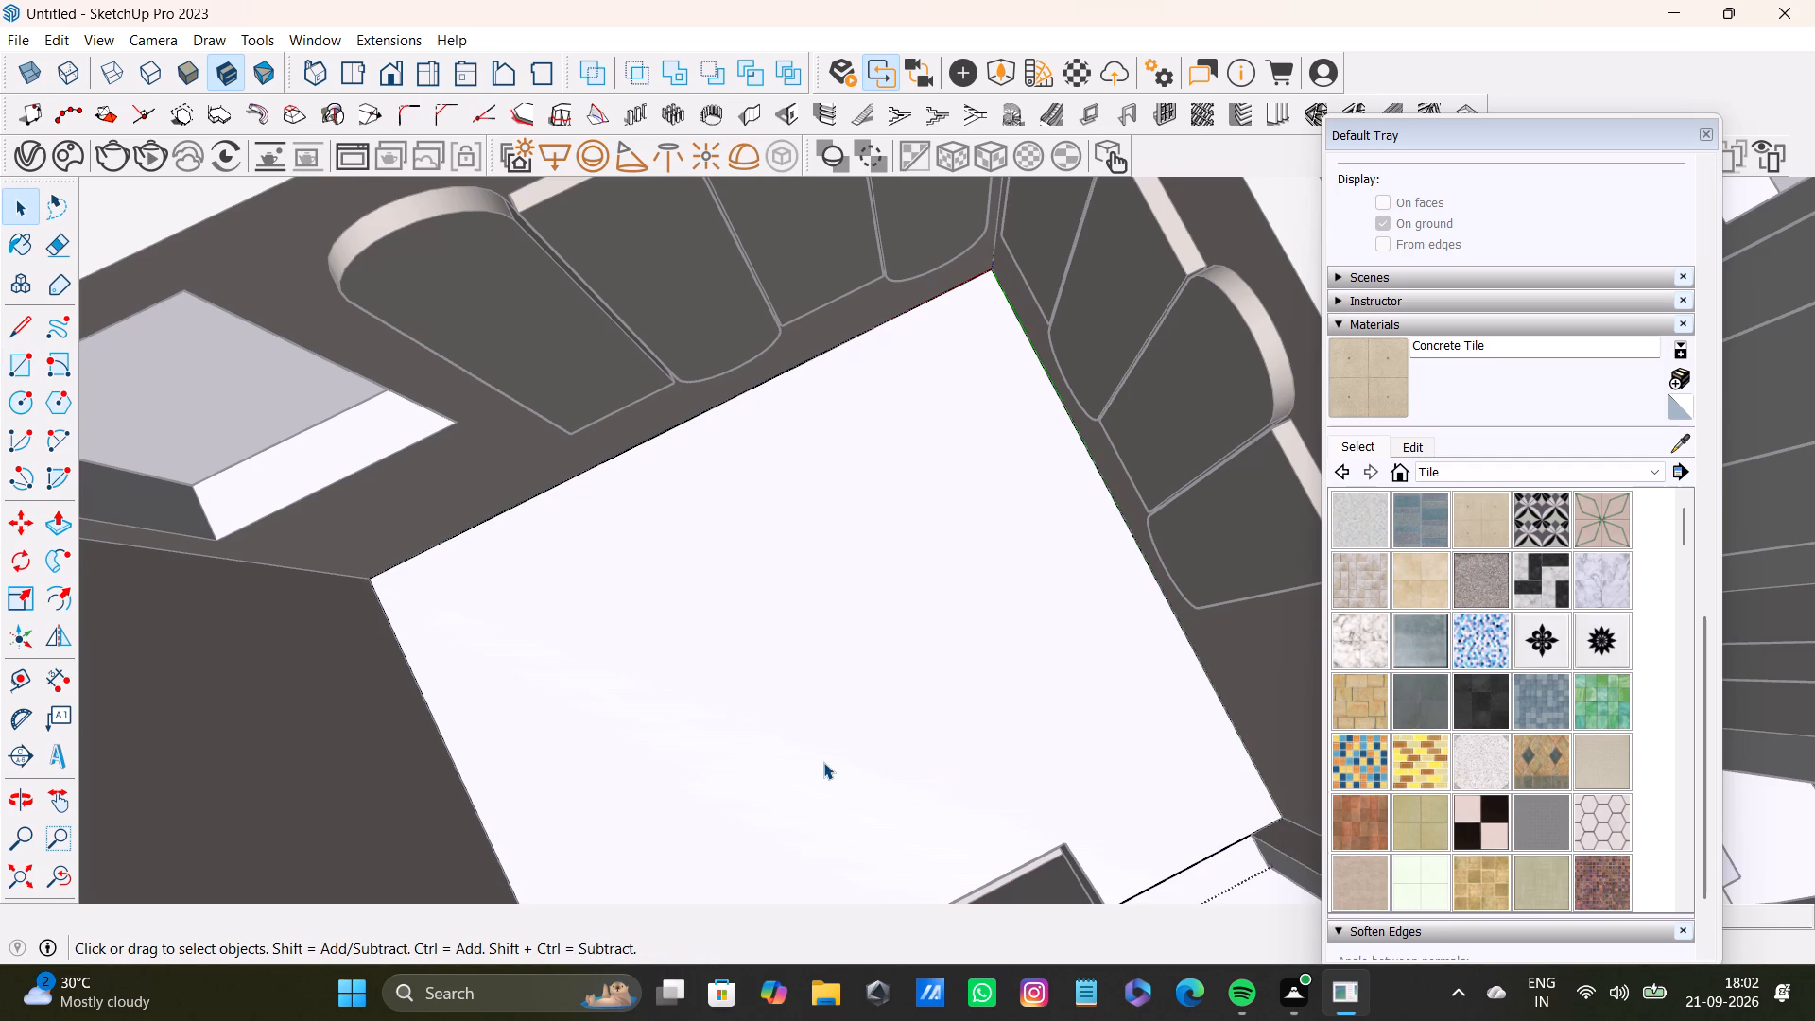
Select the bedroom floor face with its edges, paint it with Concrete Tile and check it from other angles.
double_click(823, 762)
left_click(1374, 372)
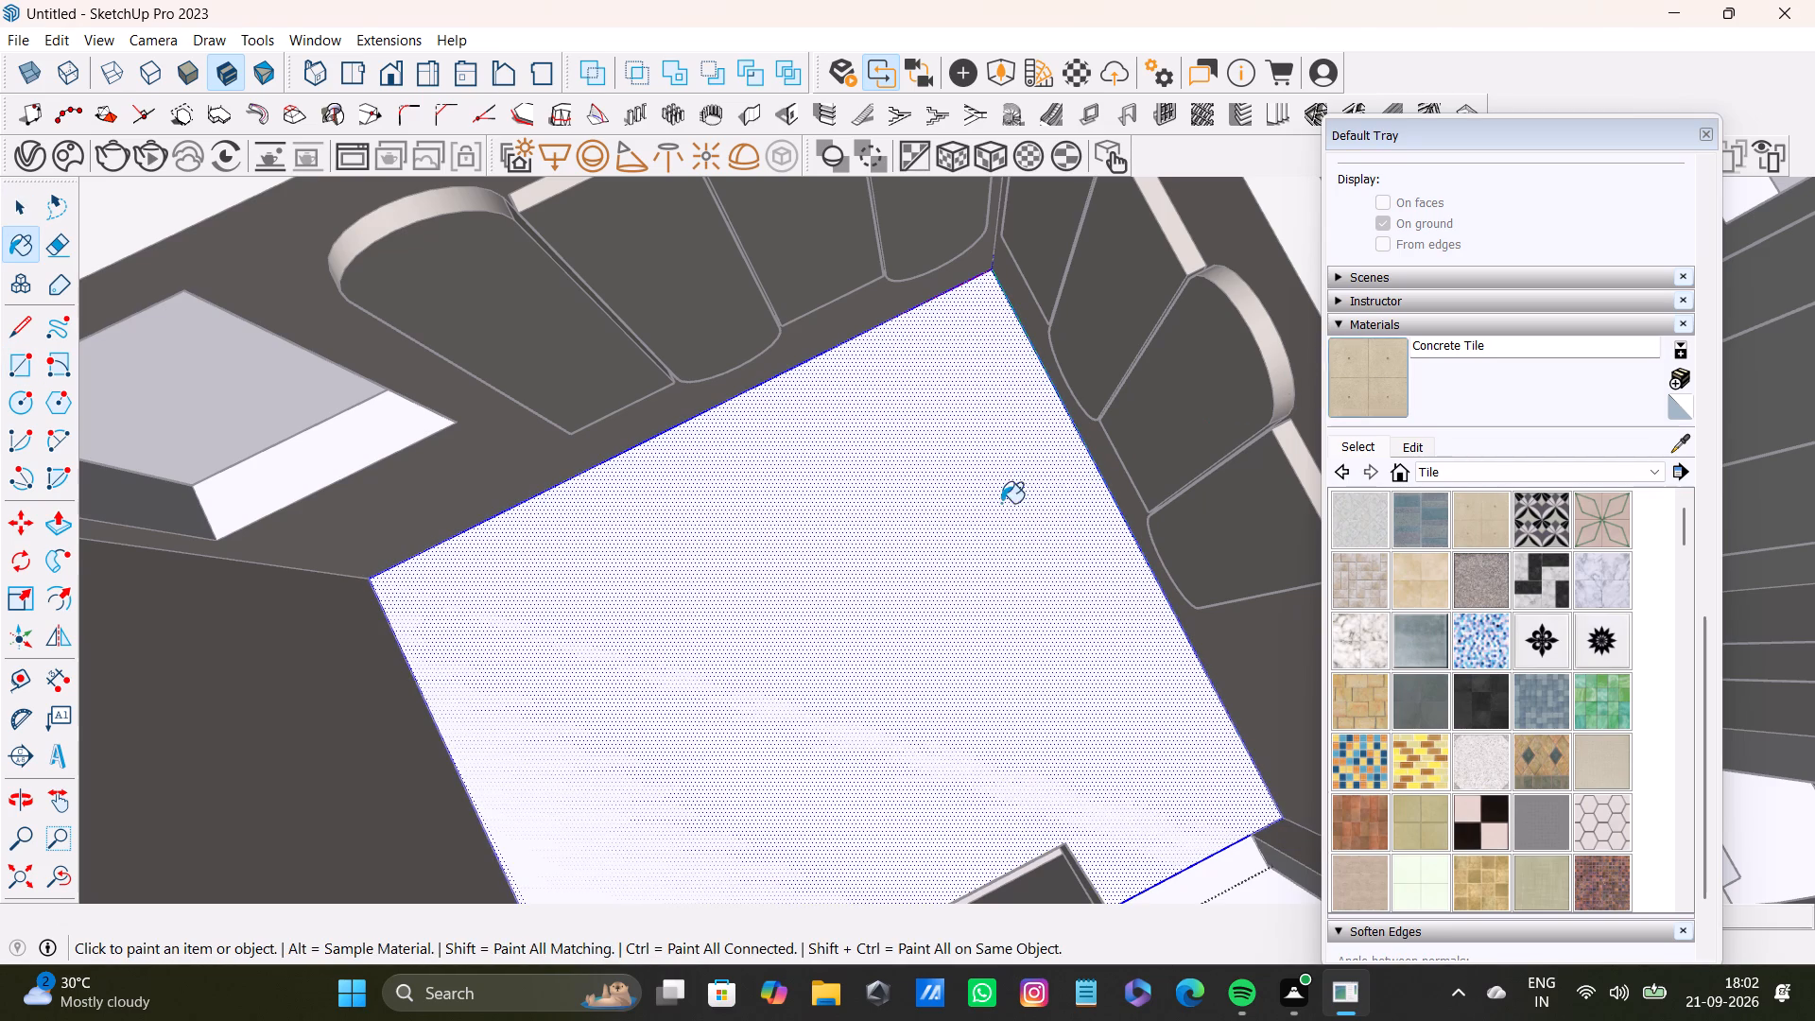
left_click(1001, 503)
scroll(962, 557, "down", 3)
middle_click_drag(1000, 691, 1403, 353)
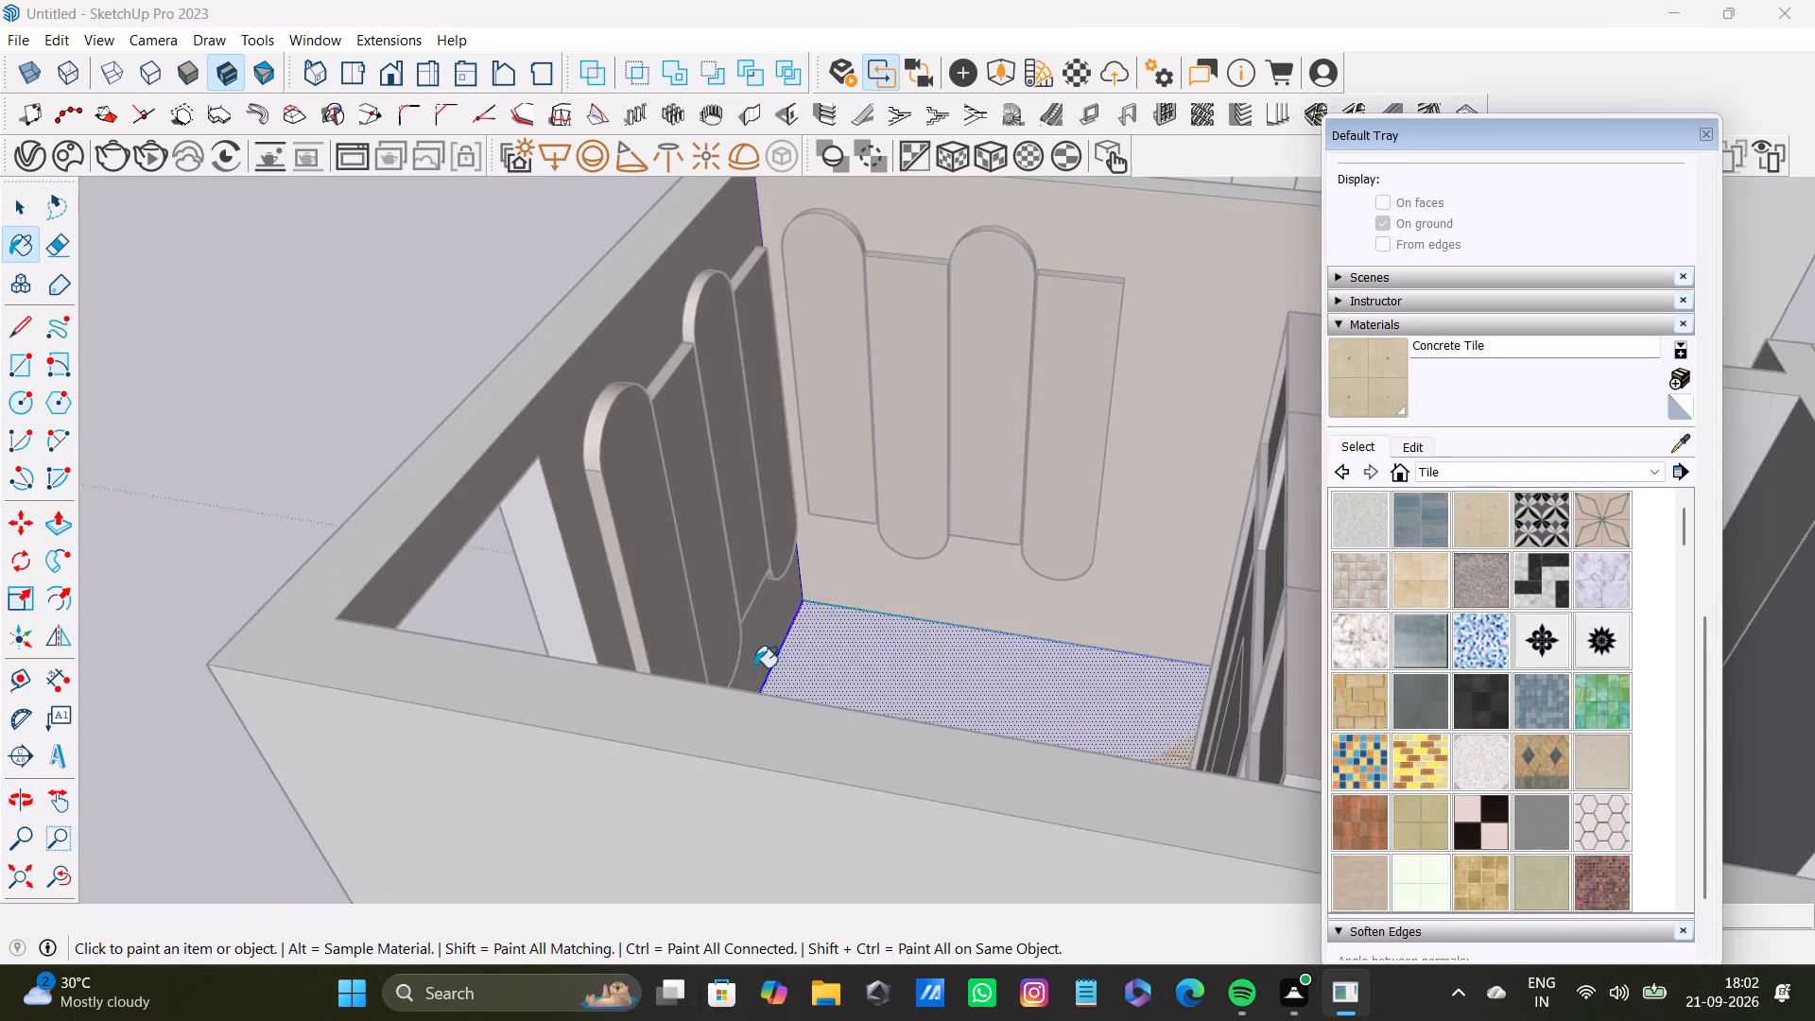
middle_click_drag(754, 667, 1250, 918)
Select the overlapping bedroom floor face and delete it.
key("space")
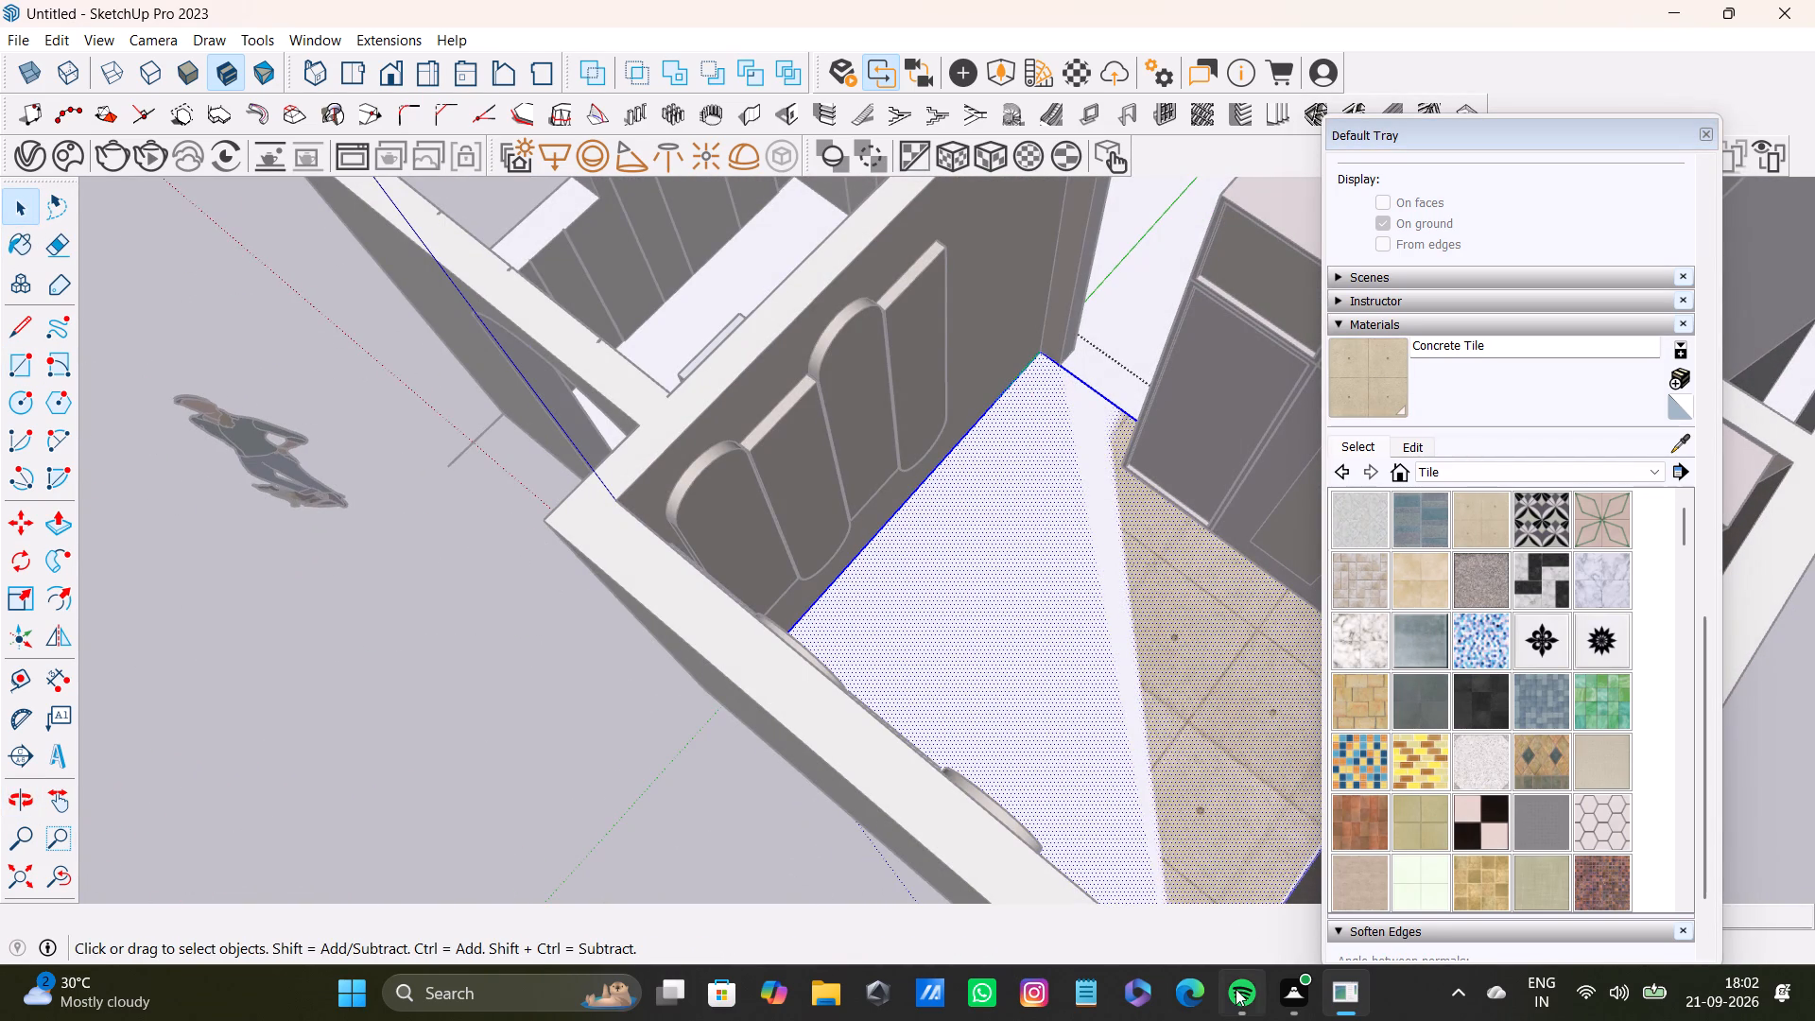
left_click(1158, 670)
key("Delete")
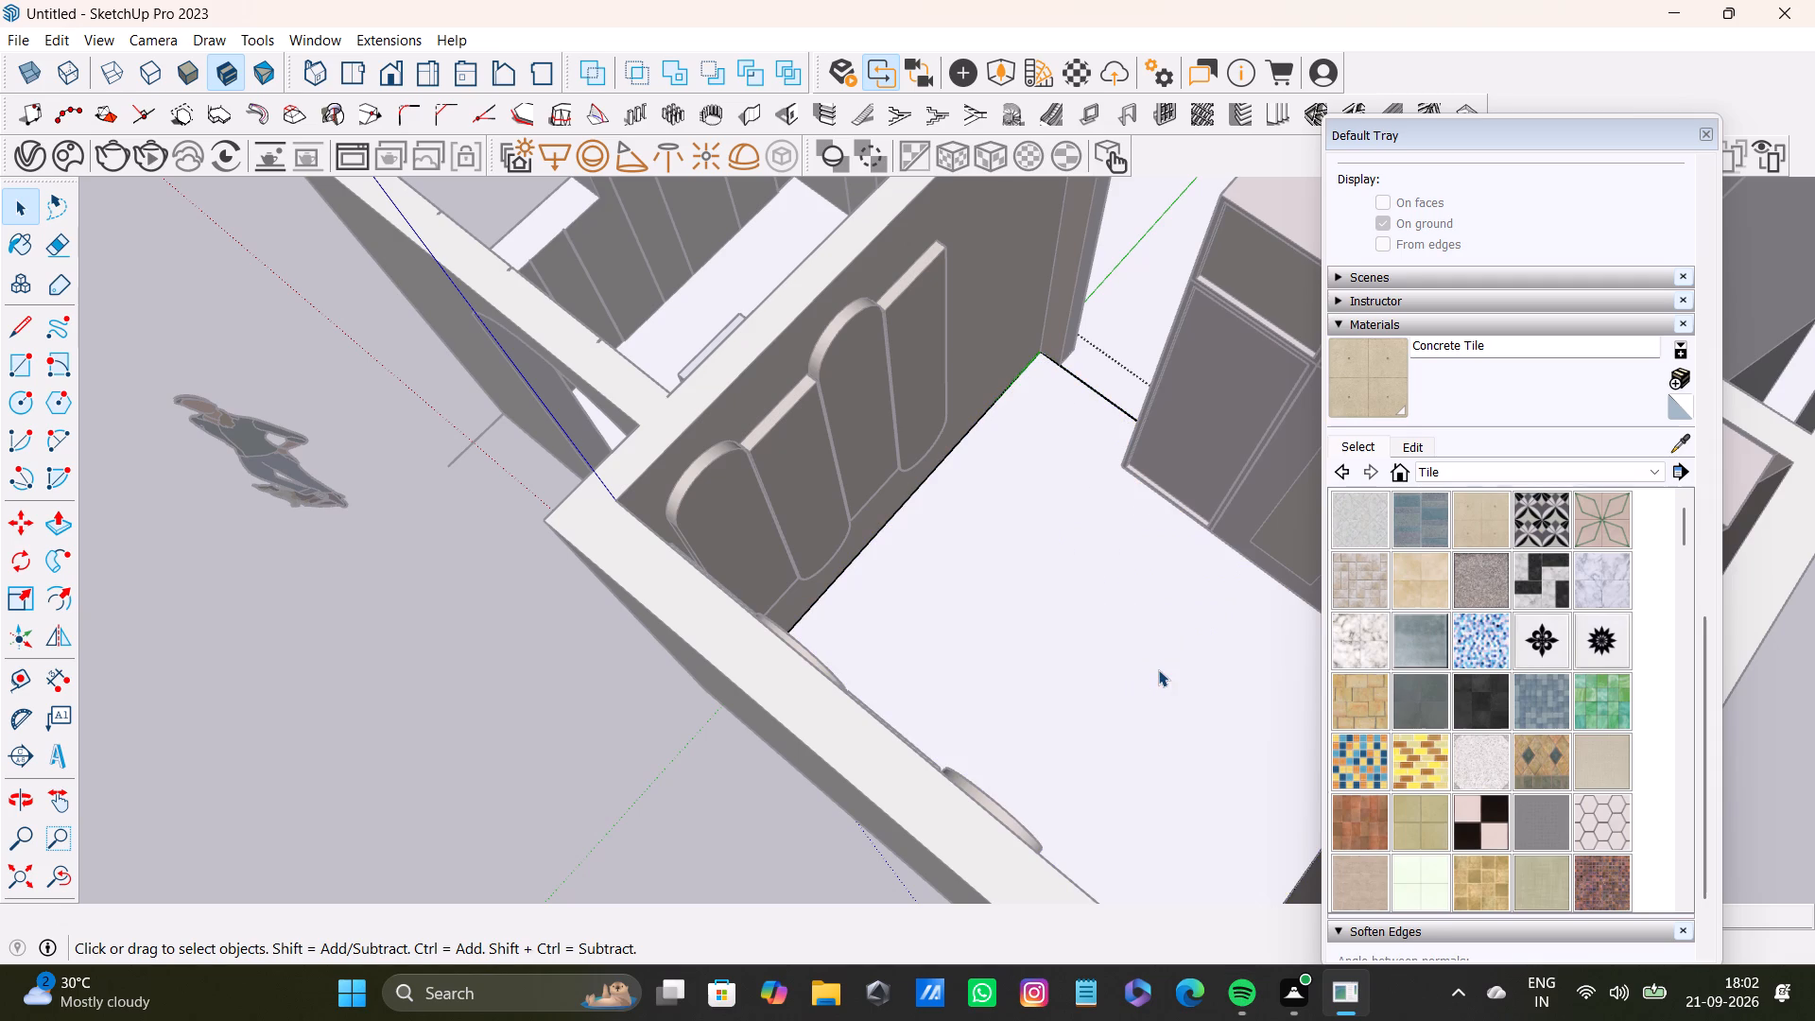
Paint the remaining bedroom floor surface with Concrete Tile and check the house from outside.
double_click(1158, 669)
scroll(955, 529, "down", 4)
middle_click_drag(1046, 596, 1308, 645)
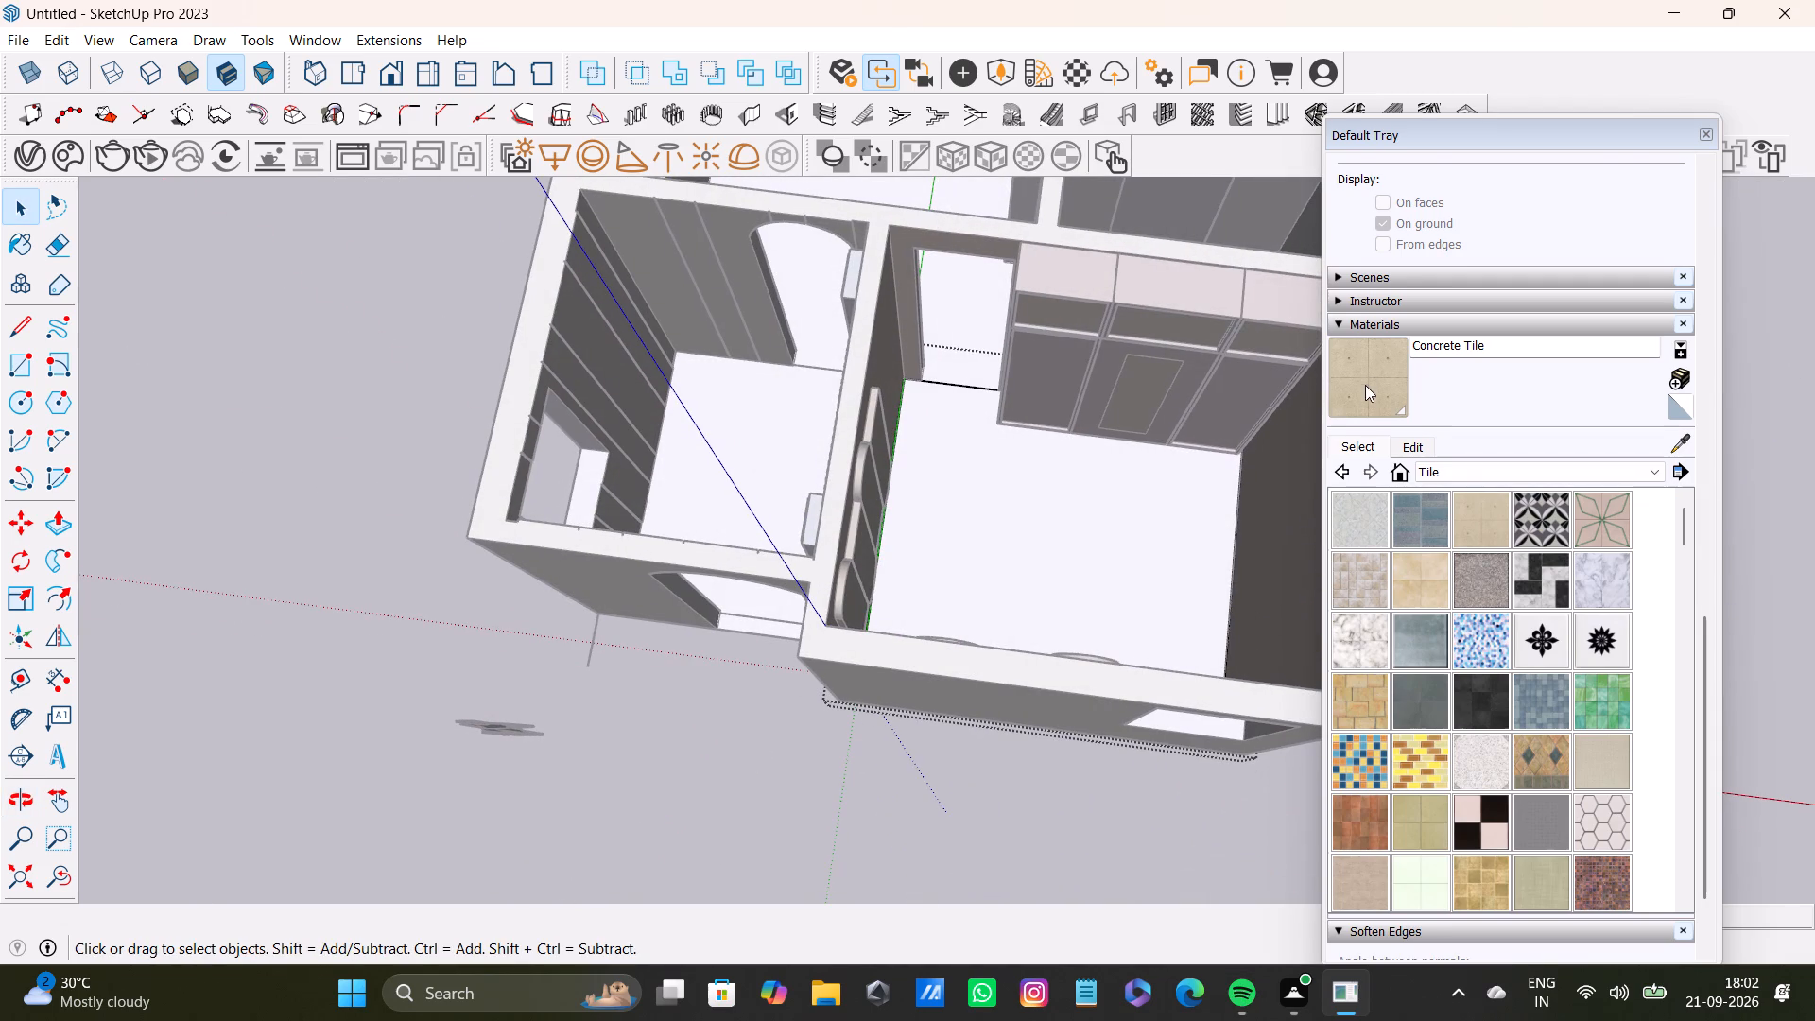
scroll(1365, 380, "up", 3)
left_click(1366, 577)
left_click(1119, 558)
scroll(1119, 559, "down", 3)
middle_click_drag(1130, 648, 1414, 337)
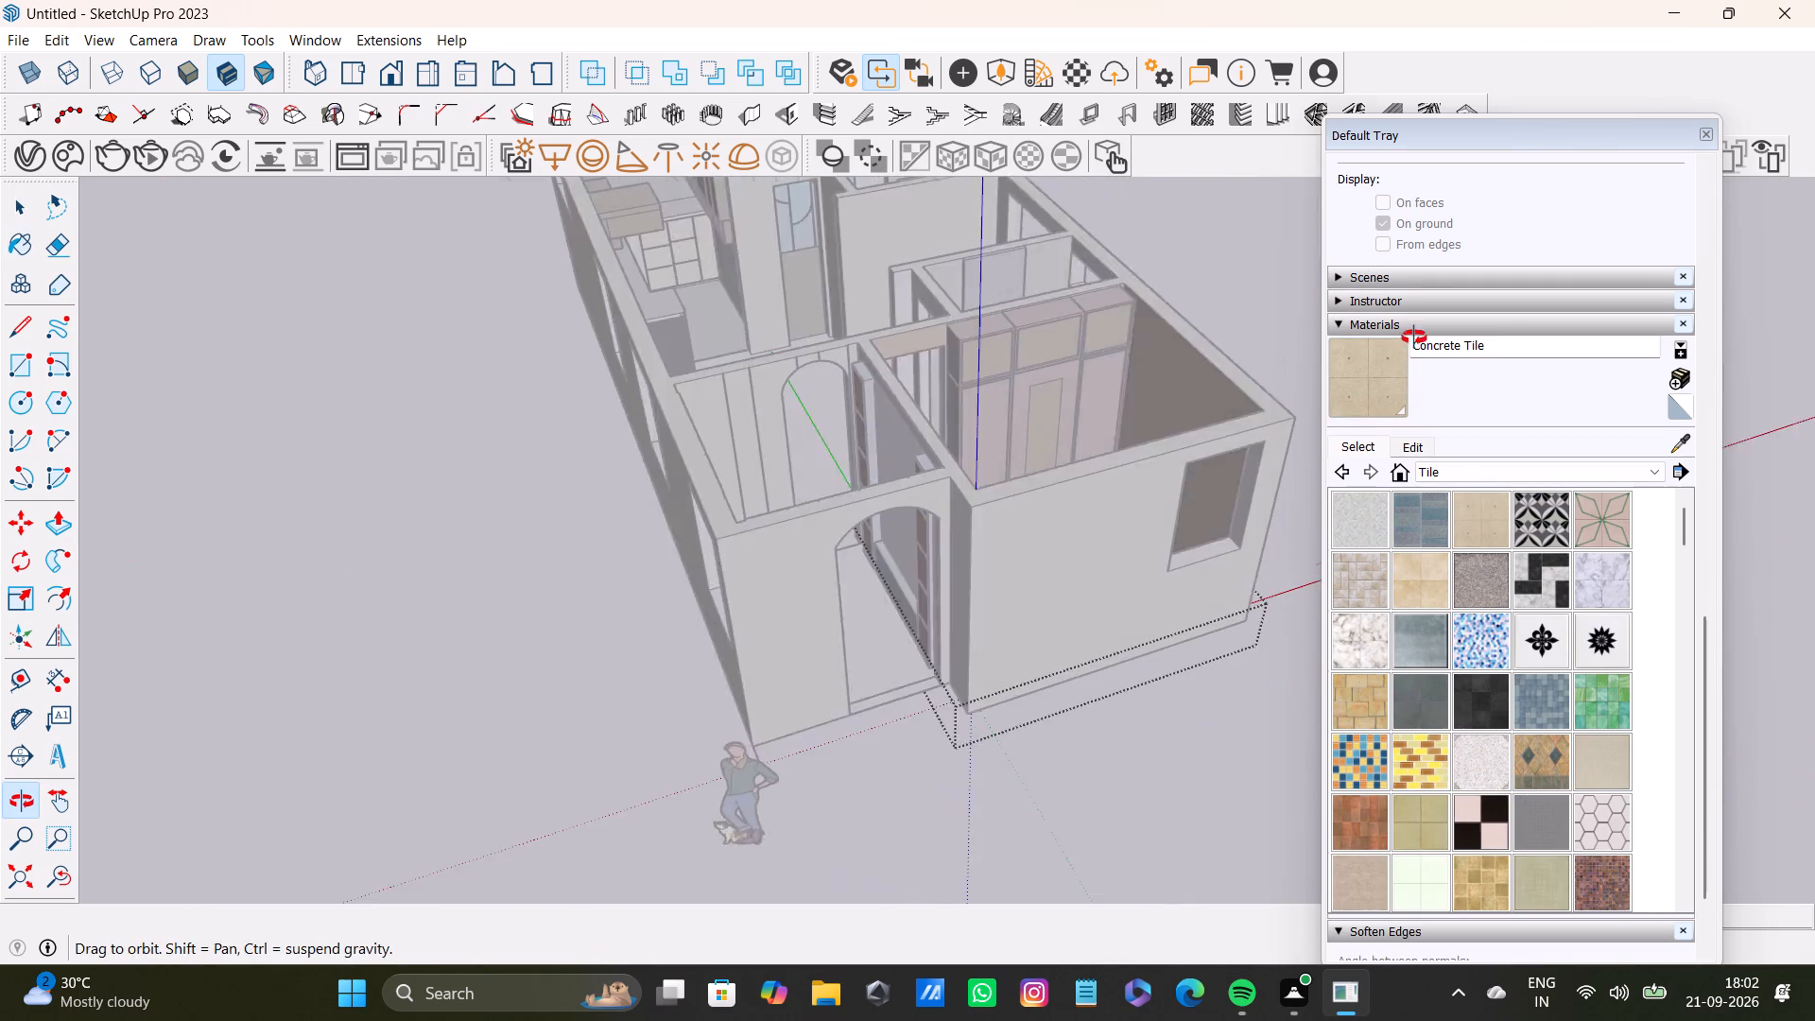
middle_click_drag(1414, 337, 1430, 323)
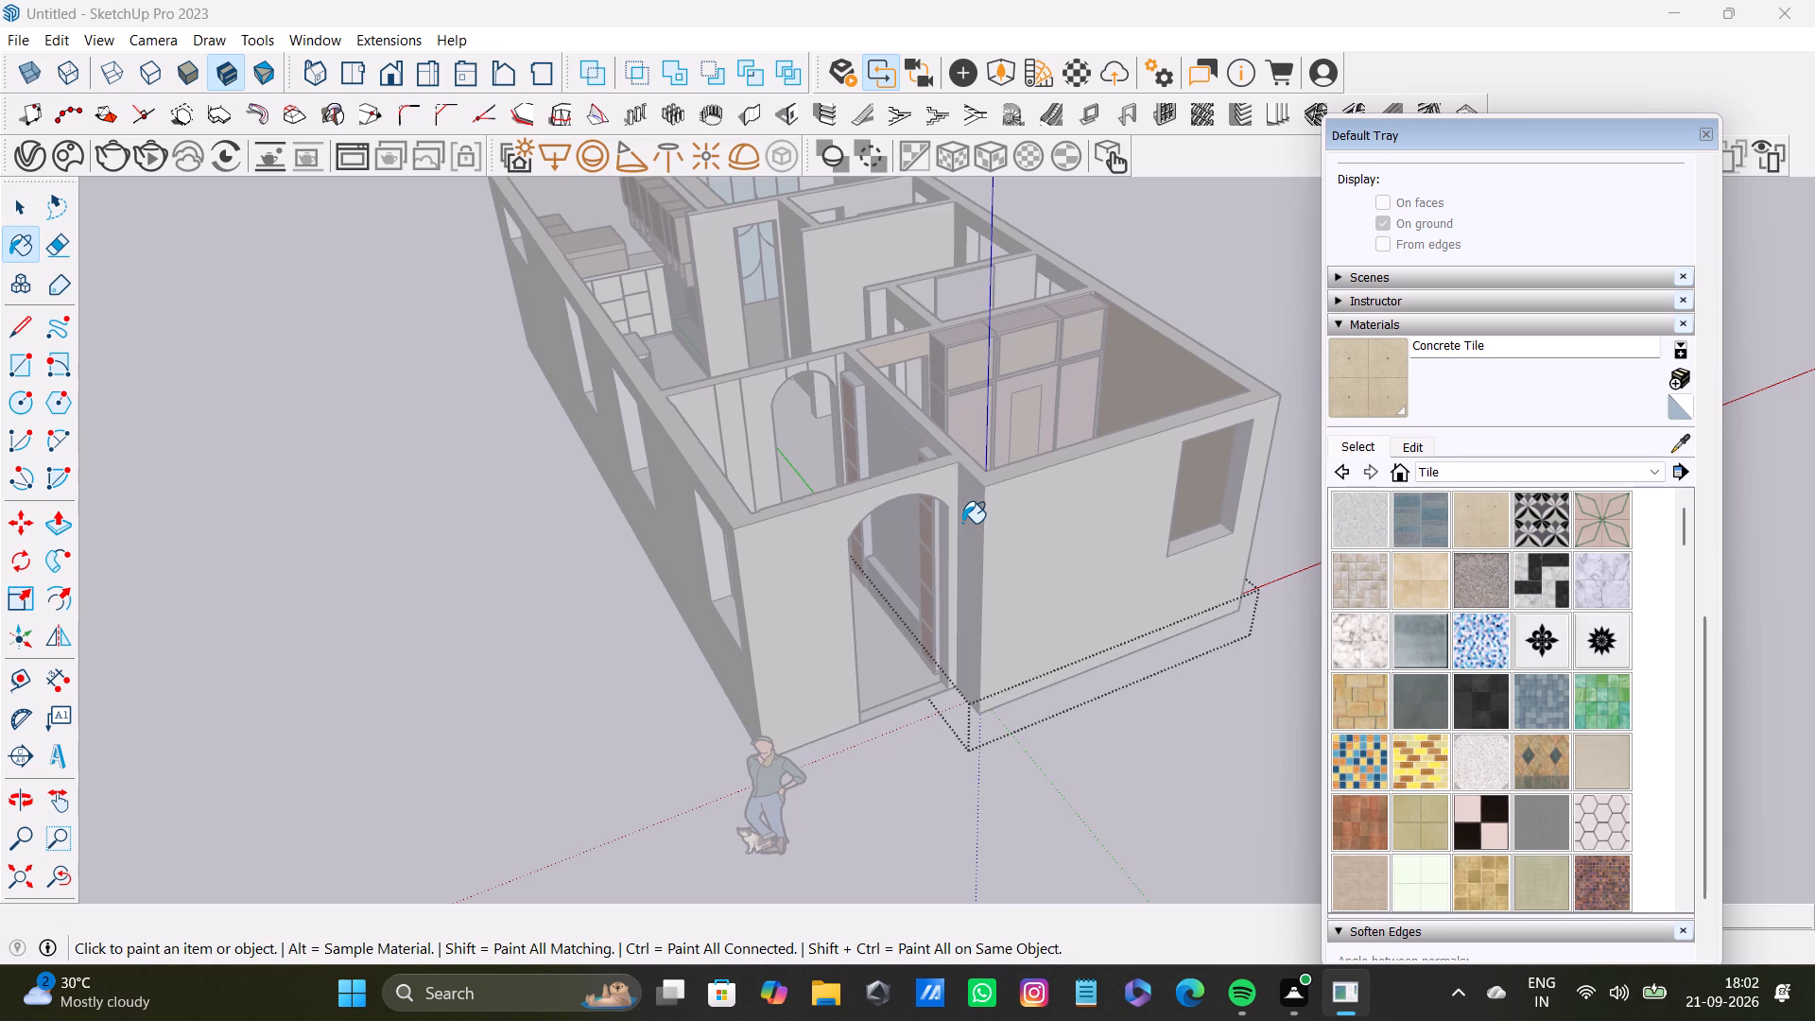
key("space")
scroll(992, 419, "down", 4)
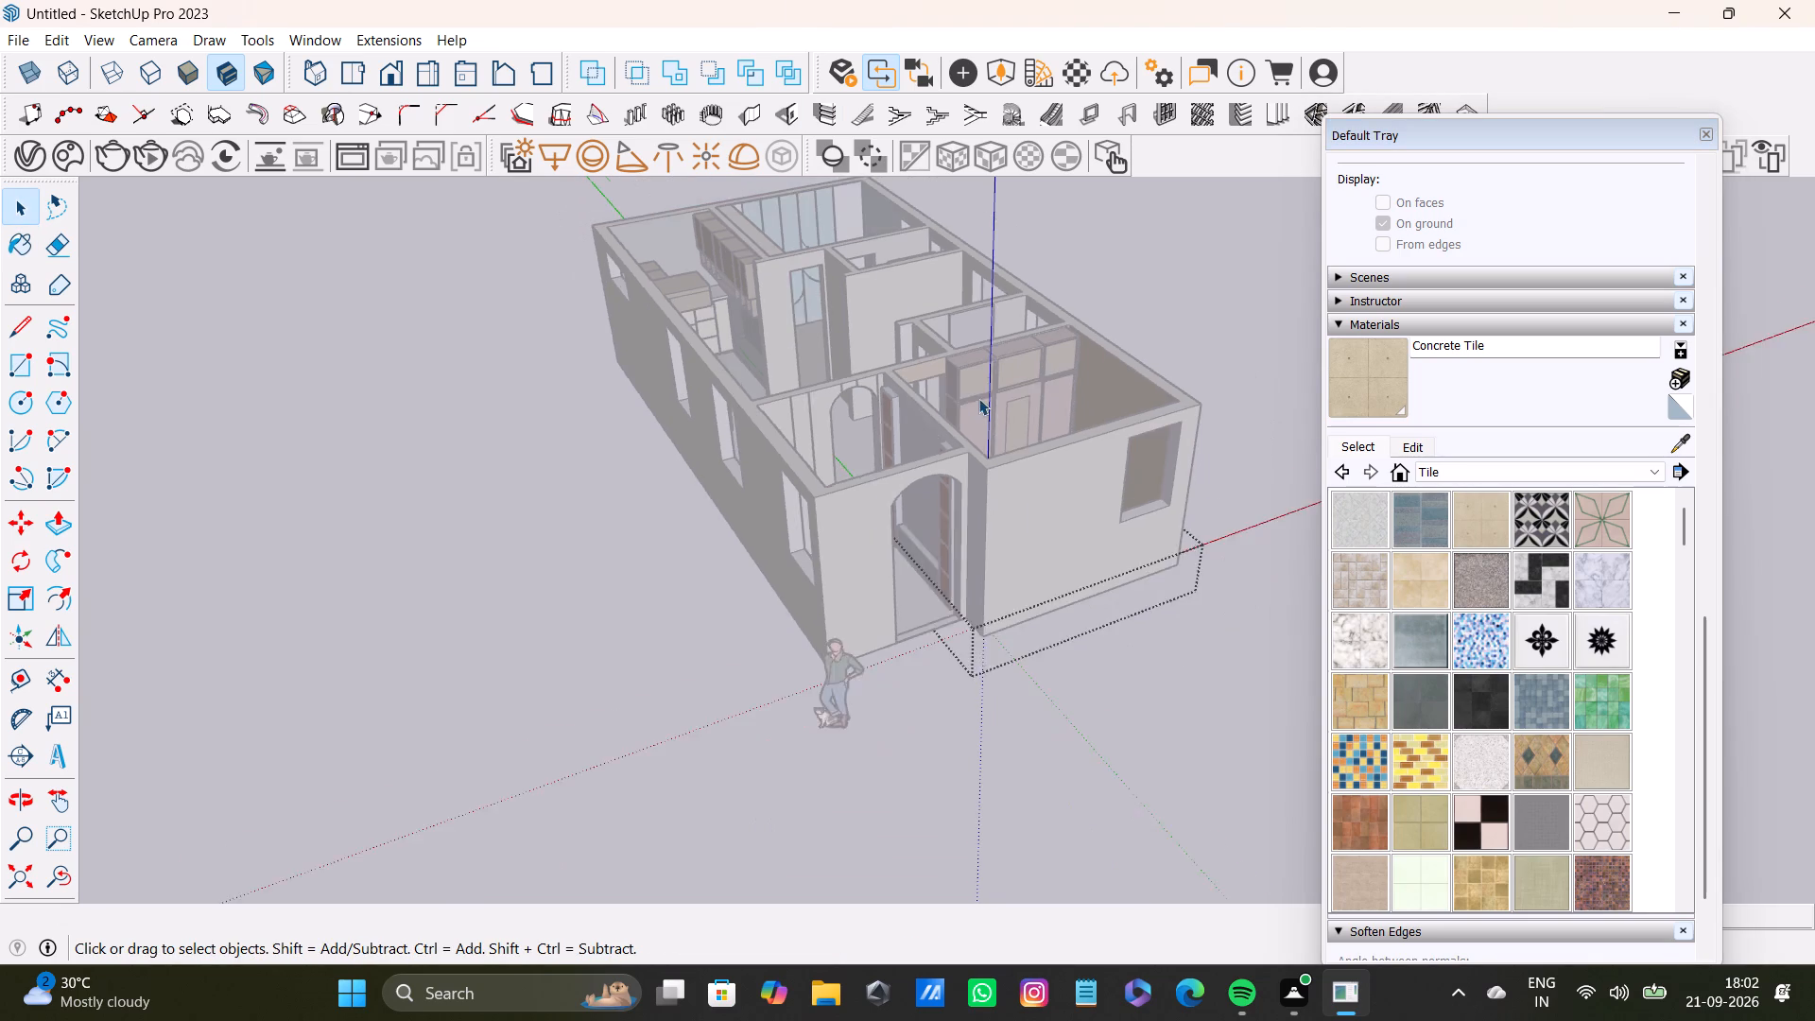
scroll(978, 398, "down", 2)
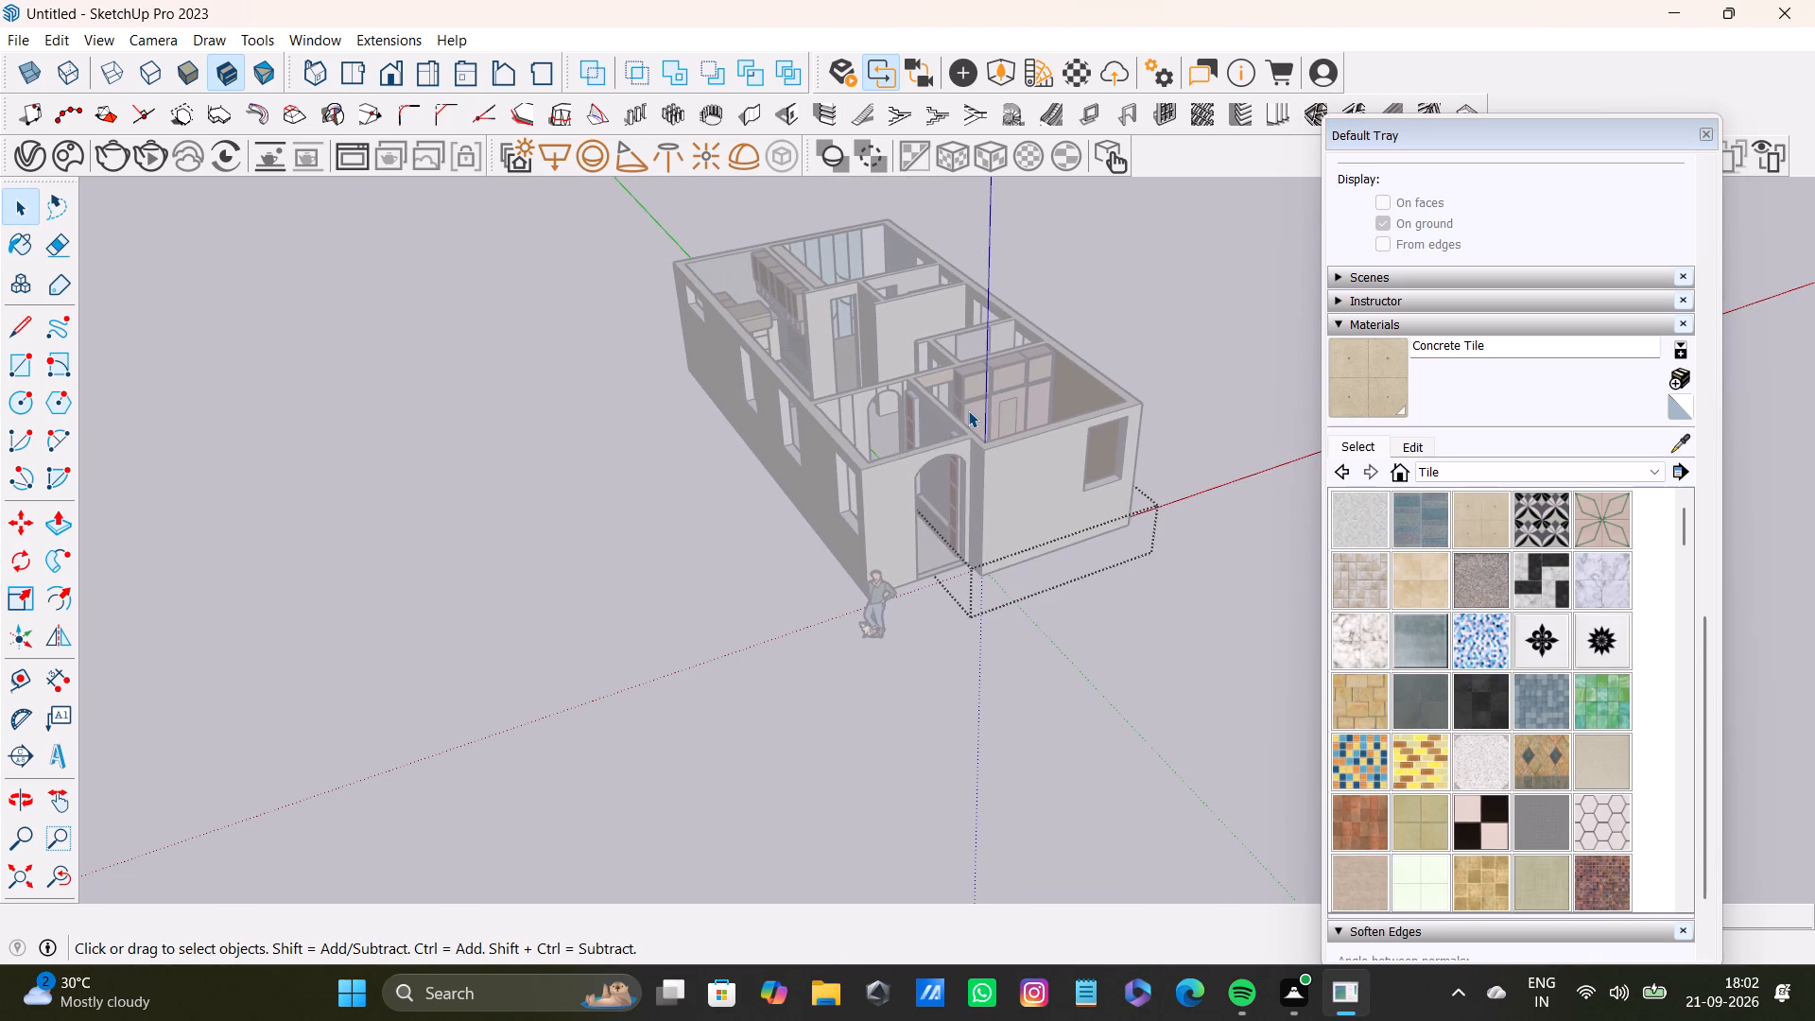
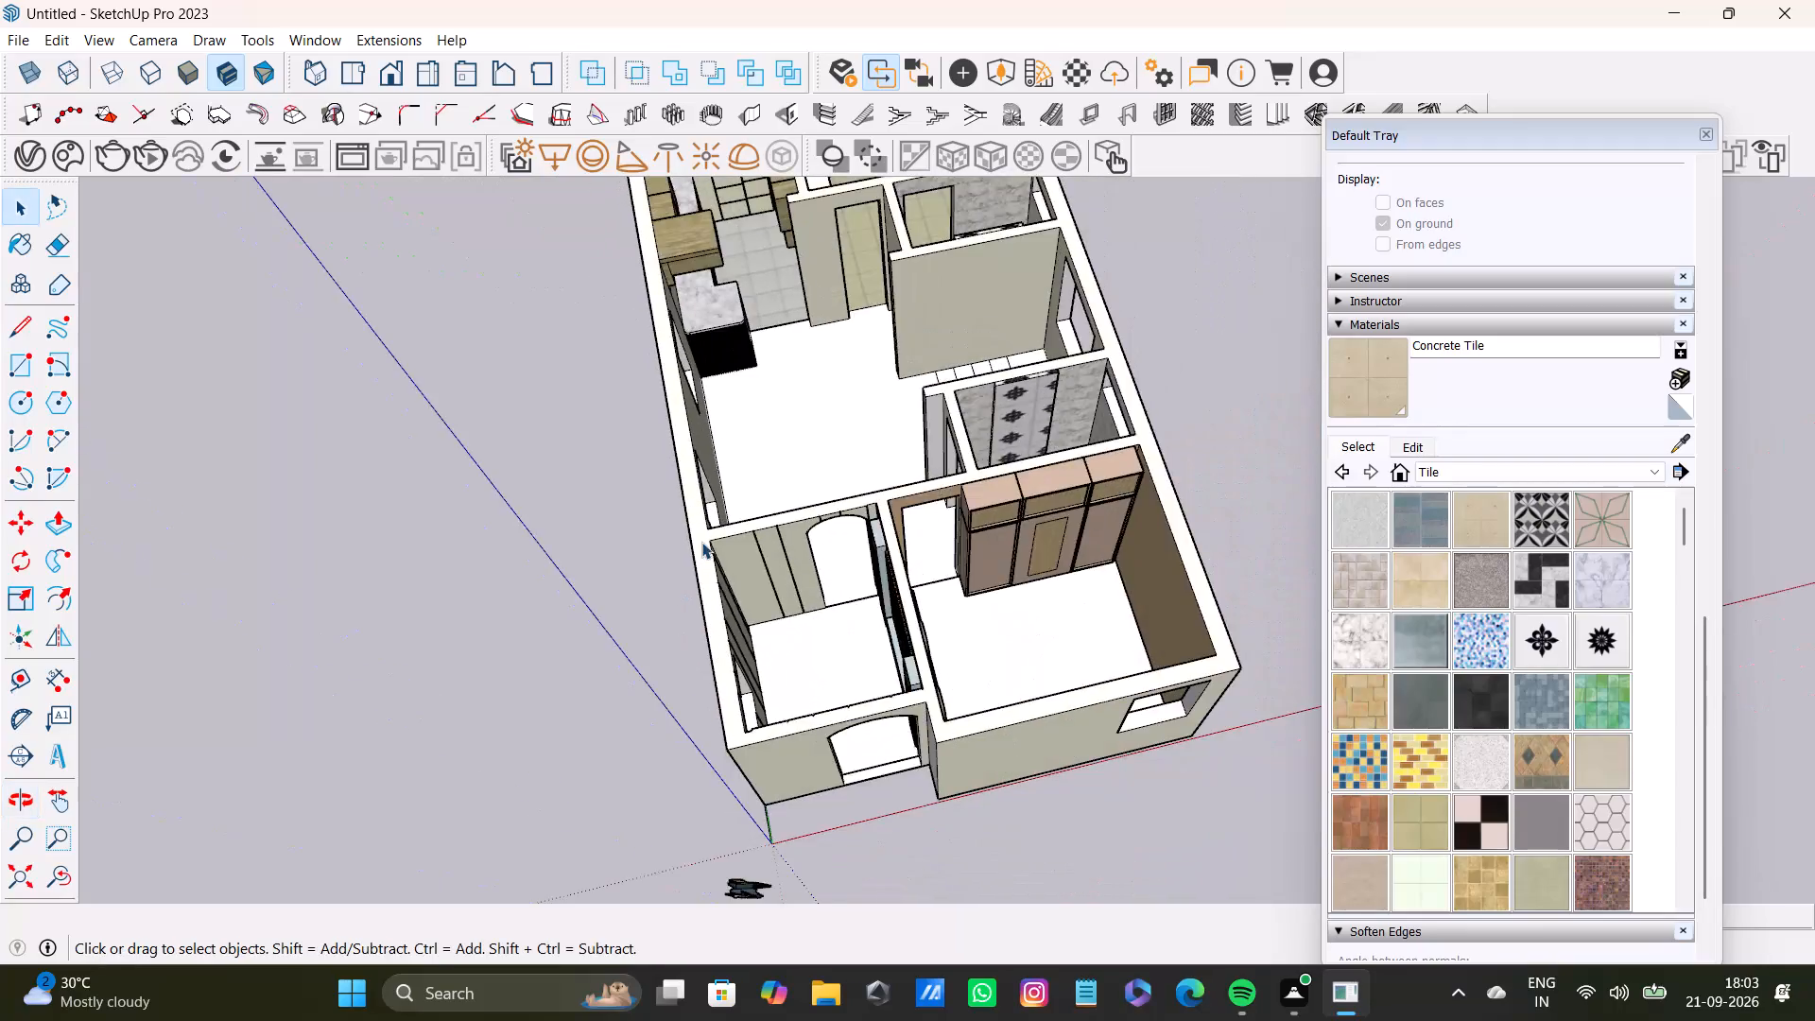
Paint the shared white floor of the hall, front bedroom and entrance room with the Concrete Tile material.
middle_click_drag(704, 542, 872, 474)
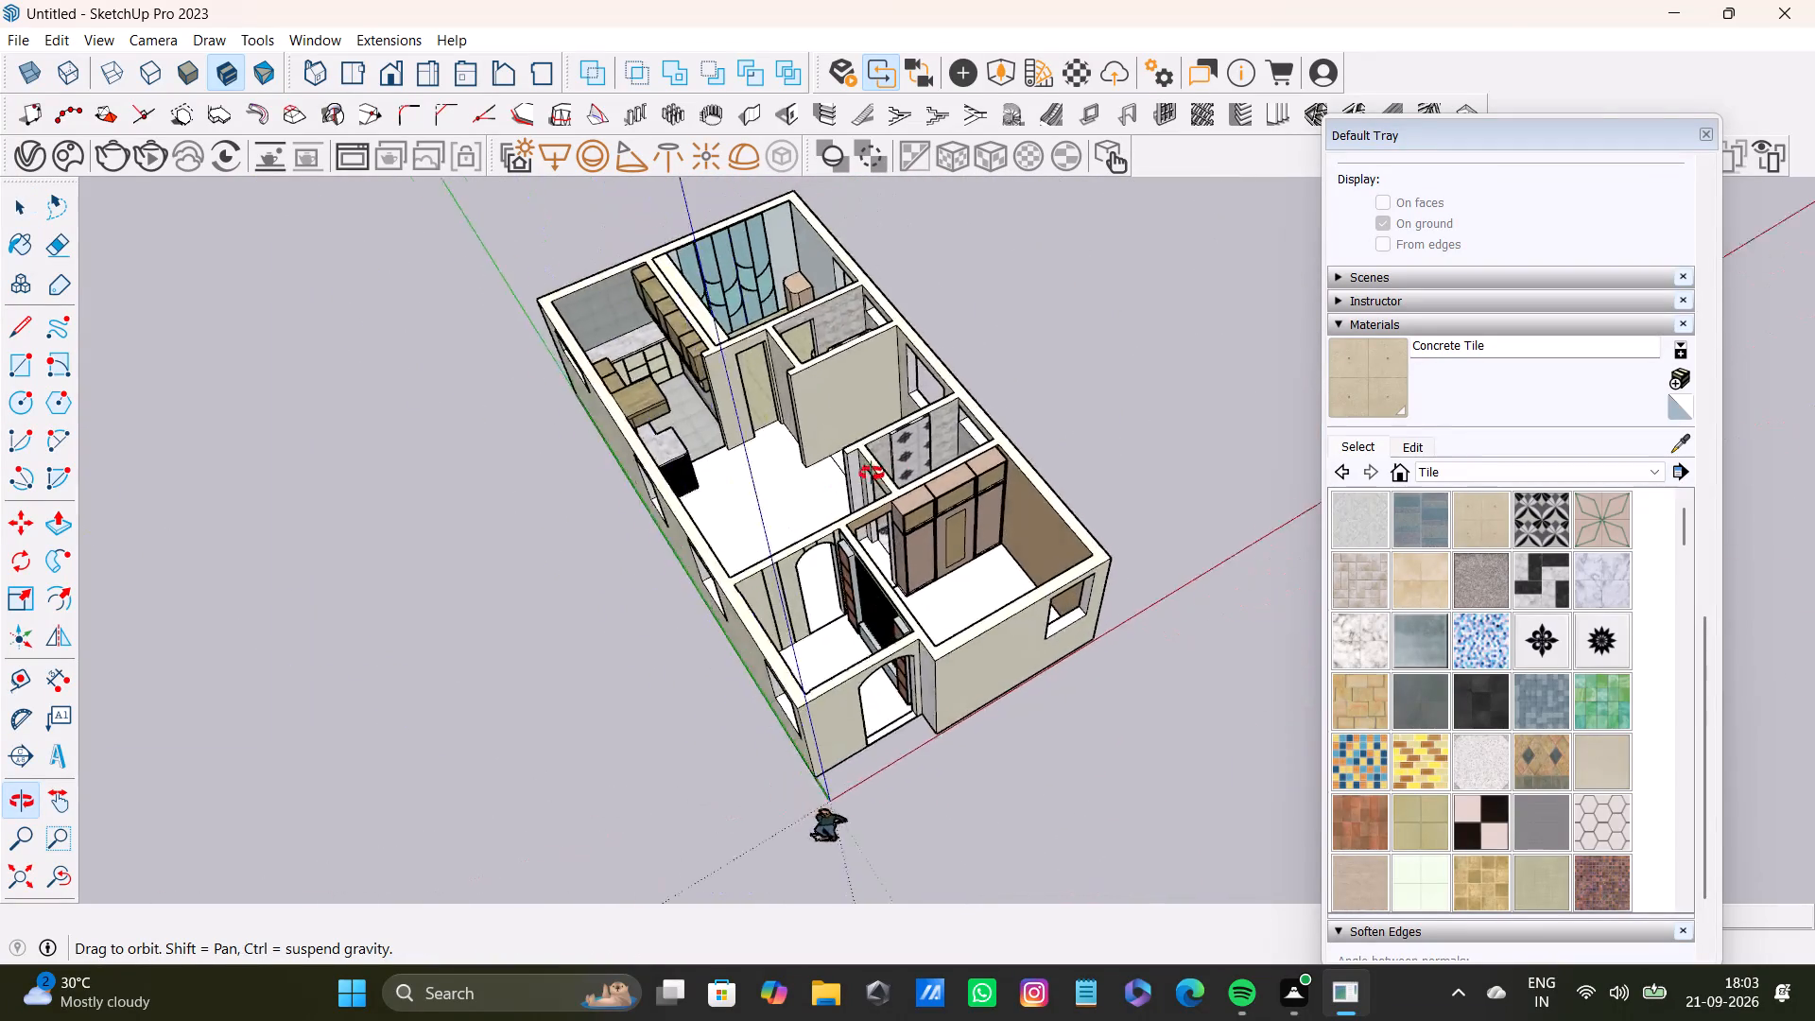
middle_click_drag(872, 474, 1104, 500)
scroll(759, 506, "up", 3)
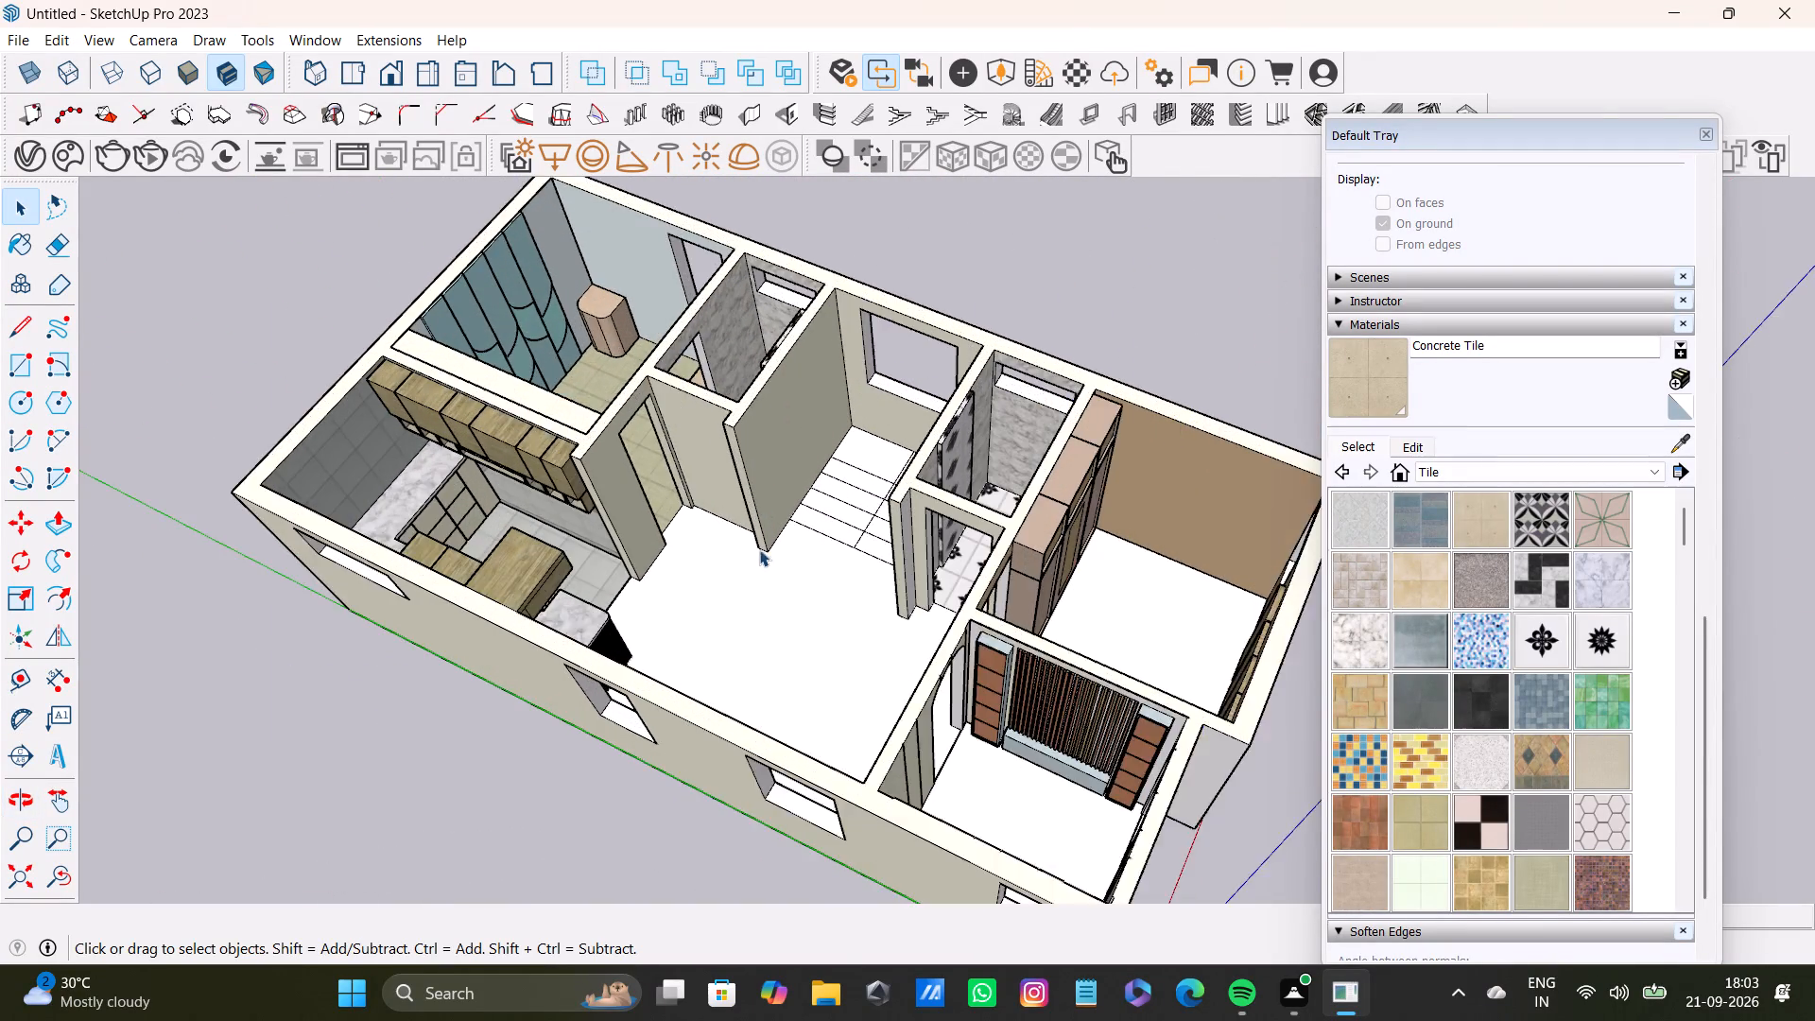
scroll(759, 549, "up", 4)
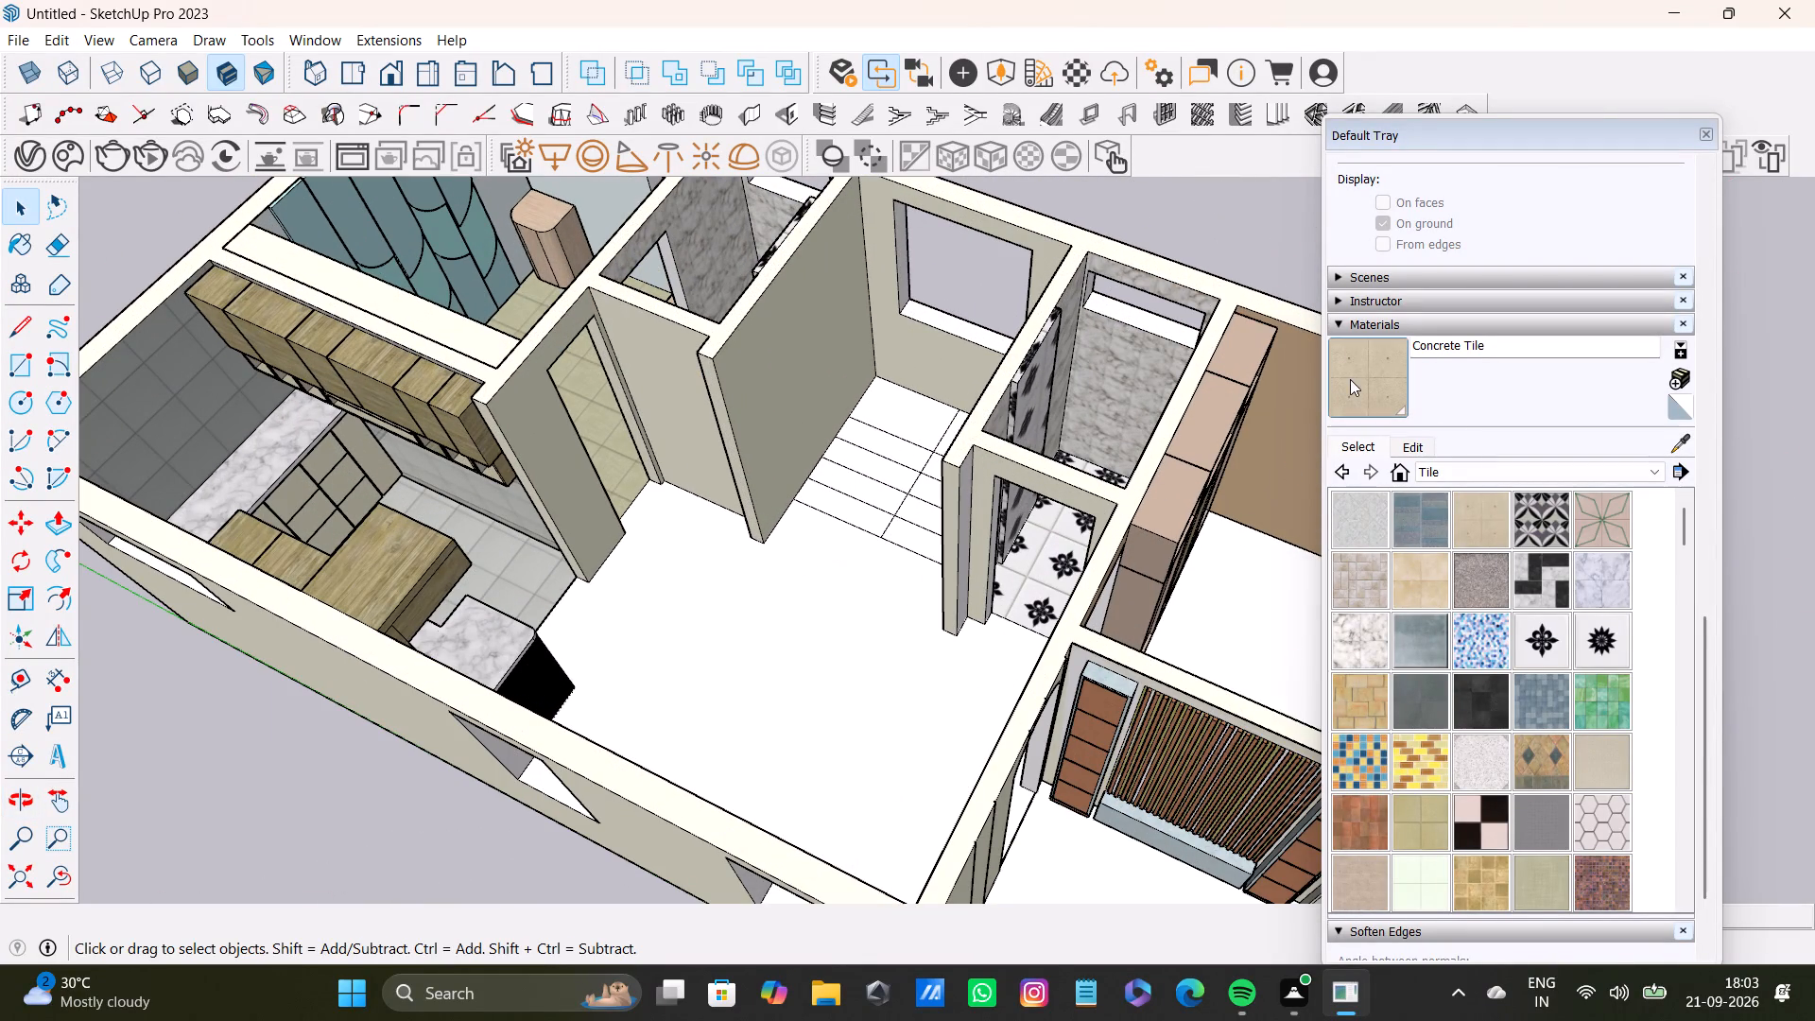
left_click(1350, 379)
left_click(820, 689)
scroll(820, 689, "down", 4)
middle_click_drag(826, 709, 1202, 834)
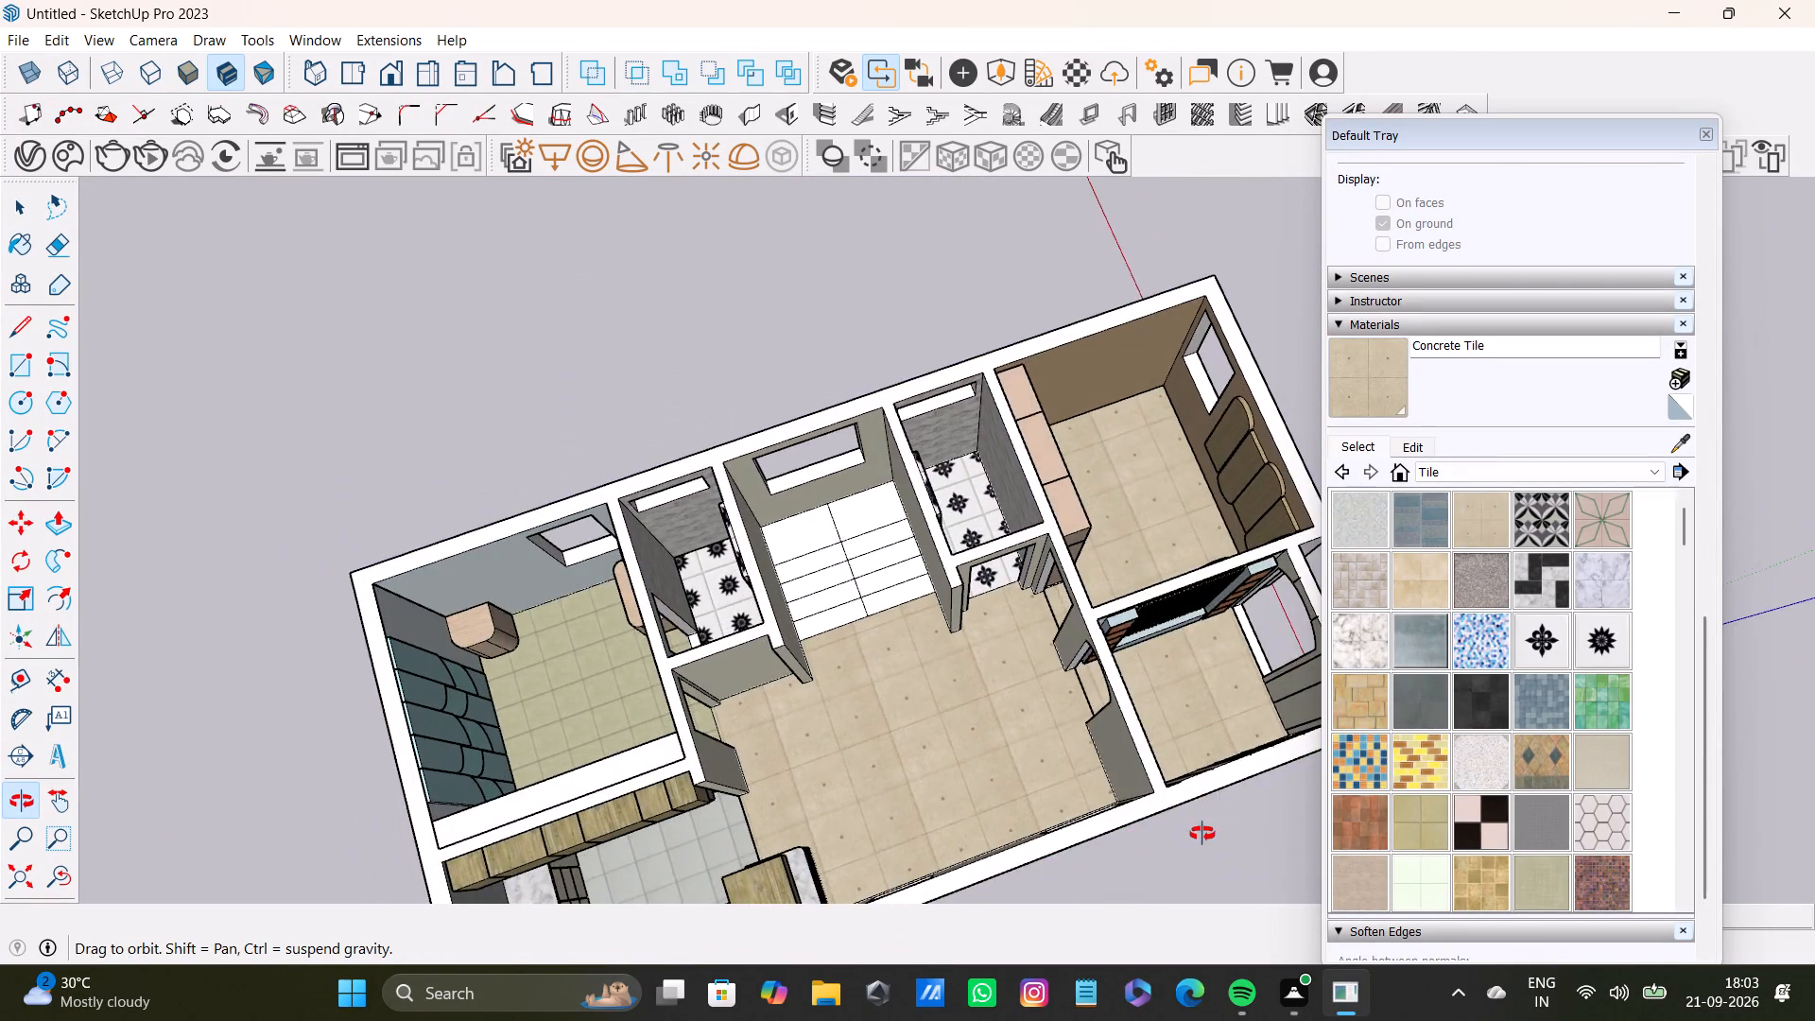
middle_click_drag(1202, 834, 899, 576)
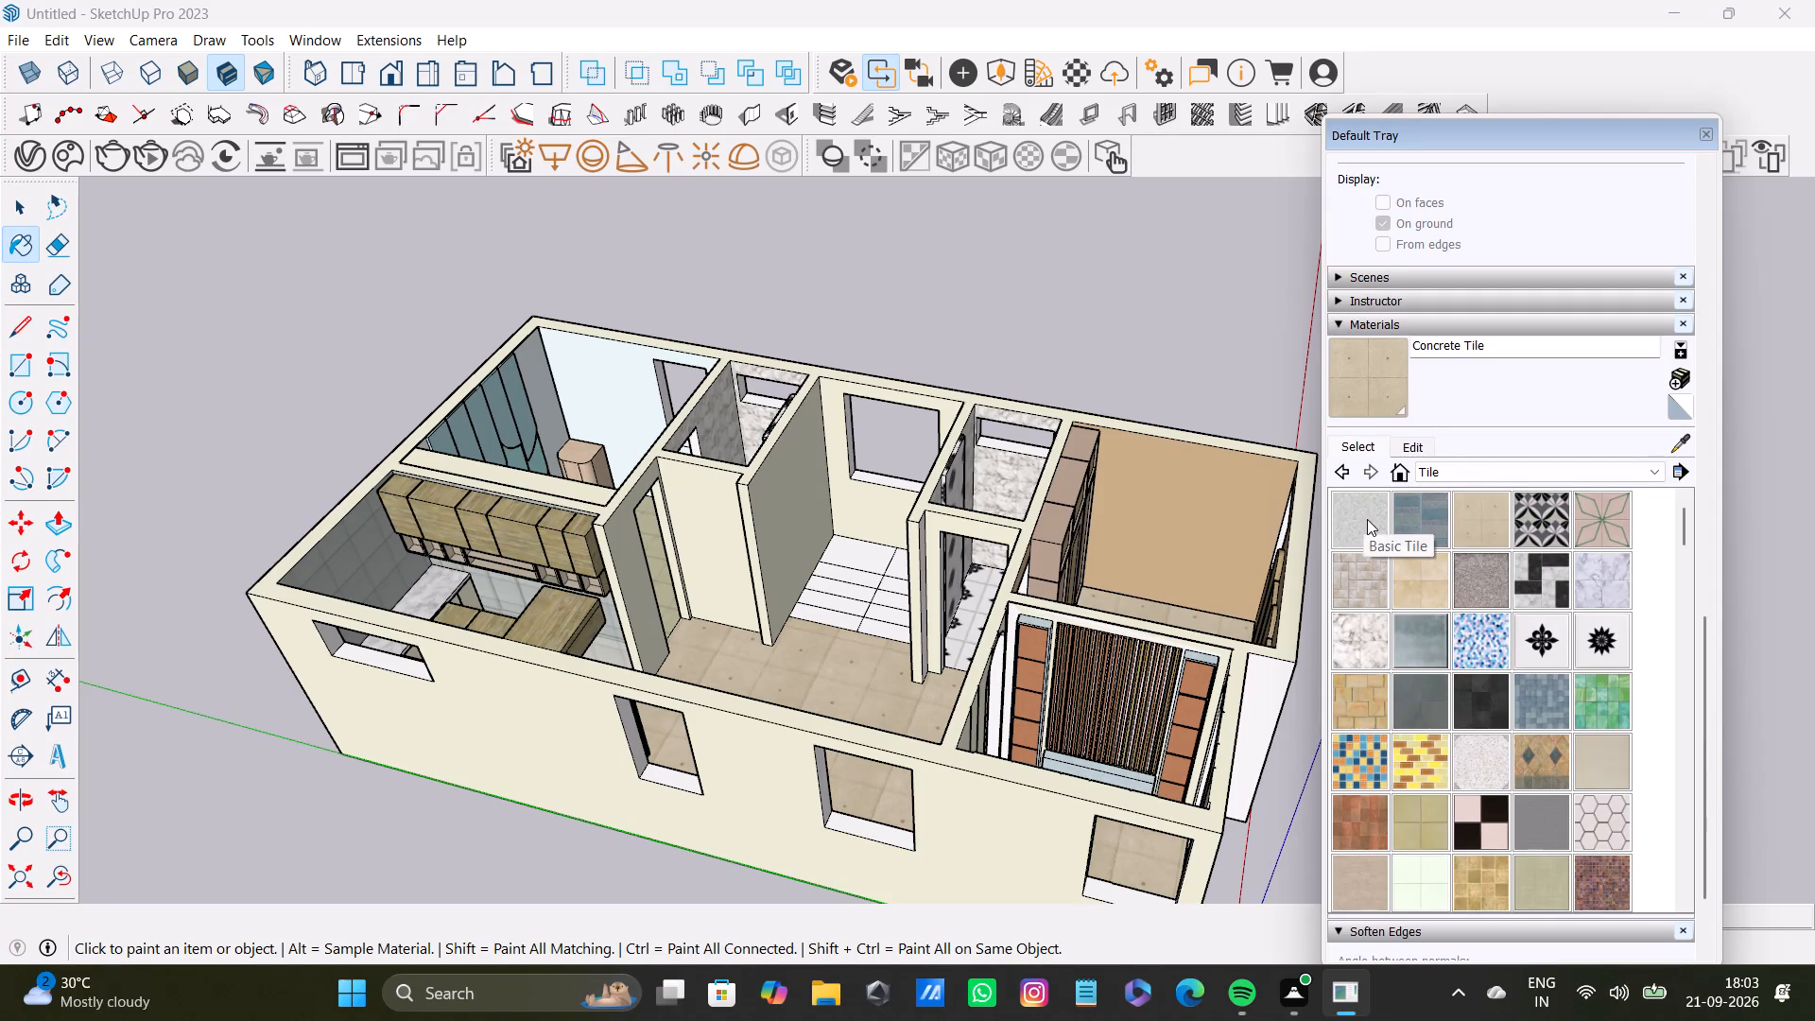
Paint the shared floor of the hall, front bedroom and entrance room with the Tile Canvas material.
scroll(1426, 598, "down", 4)
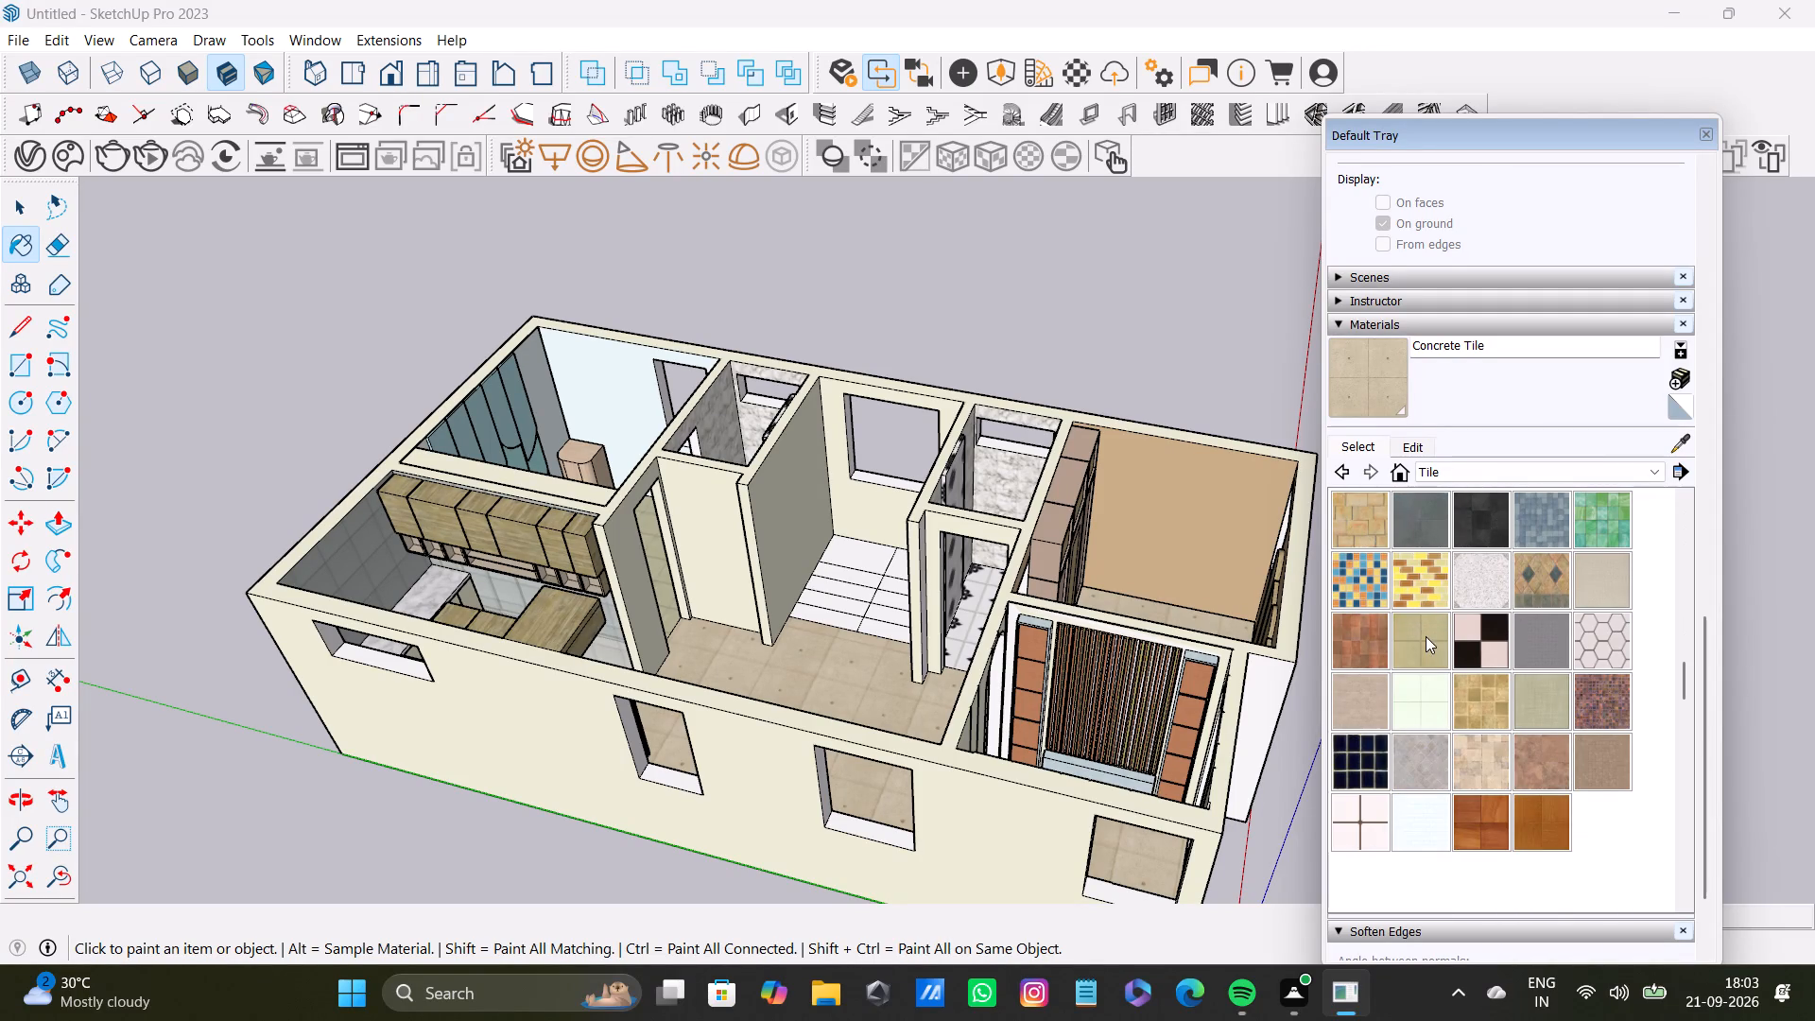
left_click(1582, 588)
left_click(854, 676)
middle_click_drag(854, 695, 862, 742)
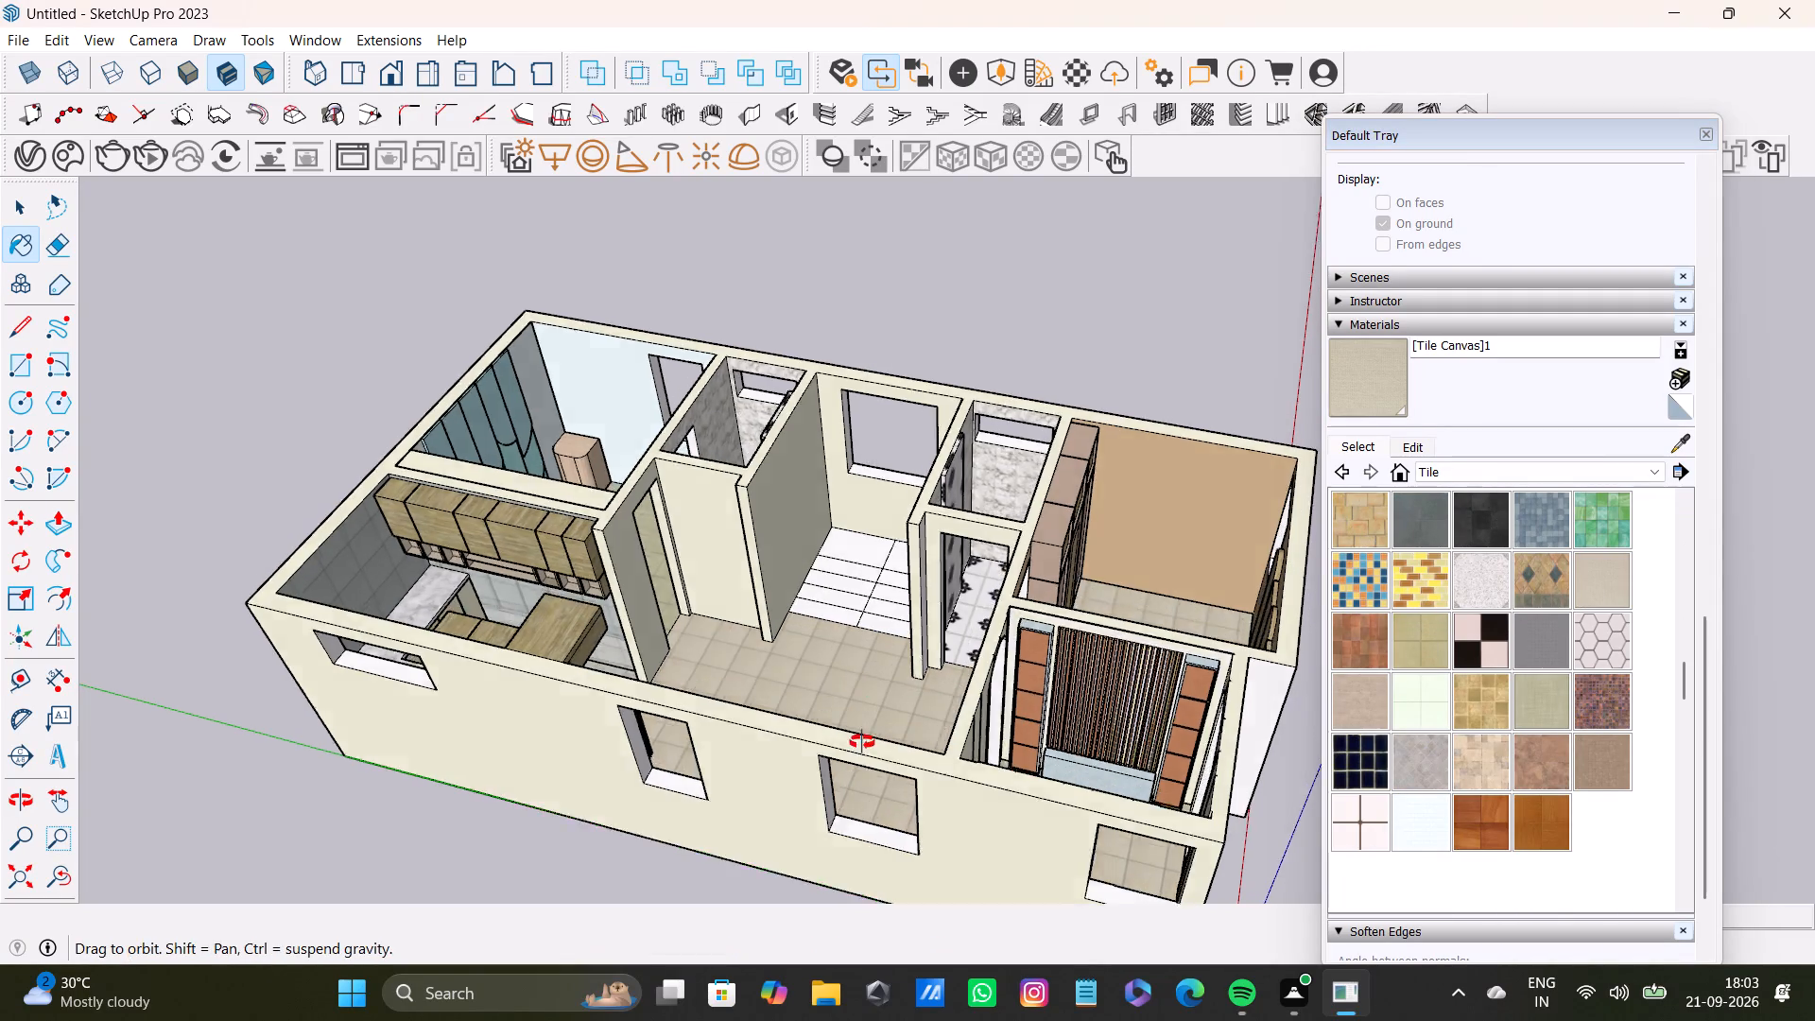
Inspect the tiled floor, staircase and surrounding rooms from several angles, and leave the Paint Bucket.
middle_click_drag(862, 742, 880, 963)
scroll(625, 592, "up", 7)
scroll(747, 640, "down", 6)
middle_click_drag(768, 673, 503, 725)
scroll(829, 511, "up", 7)
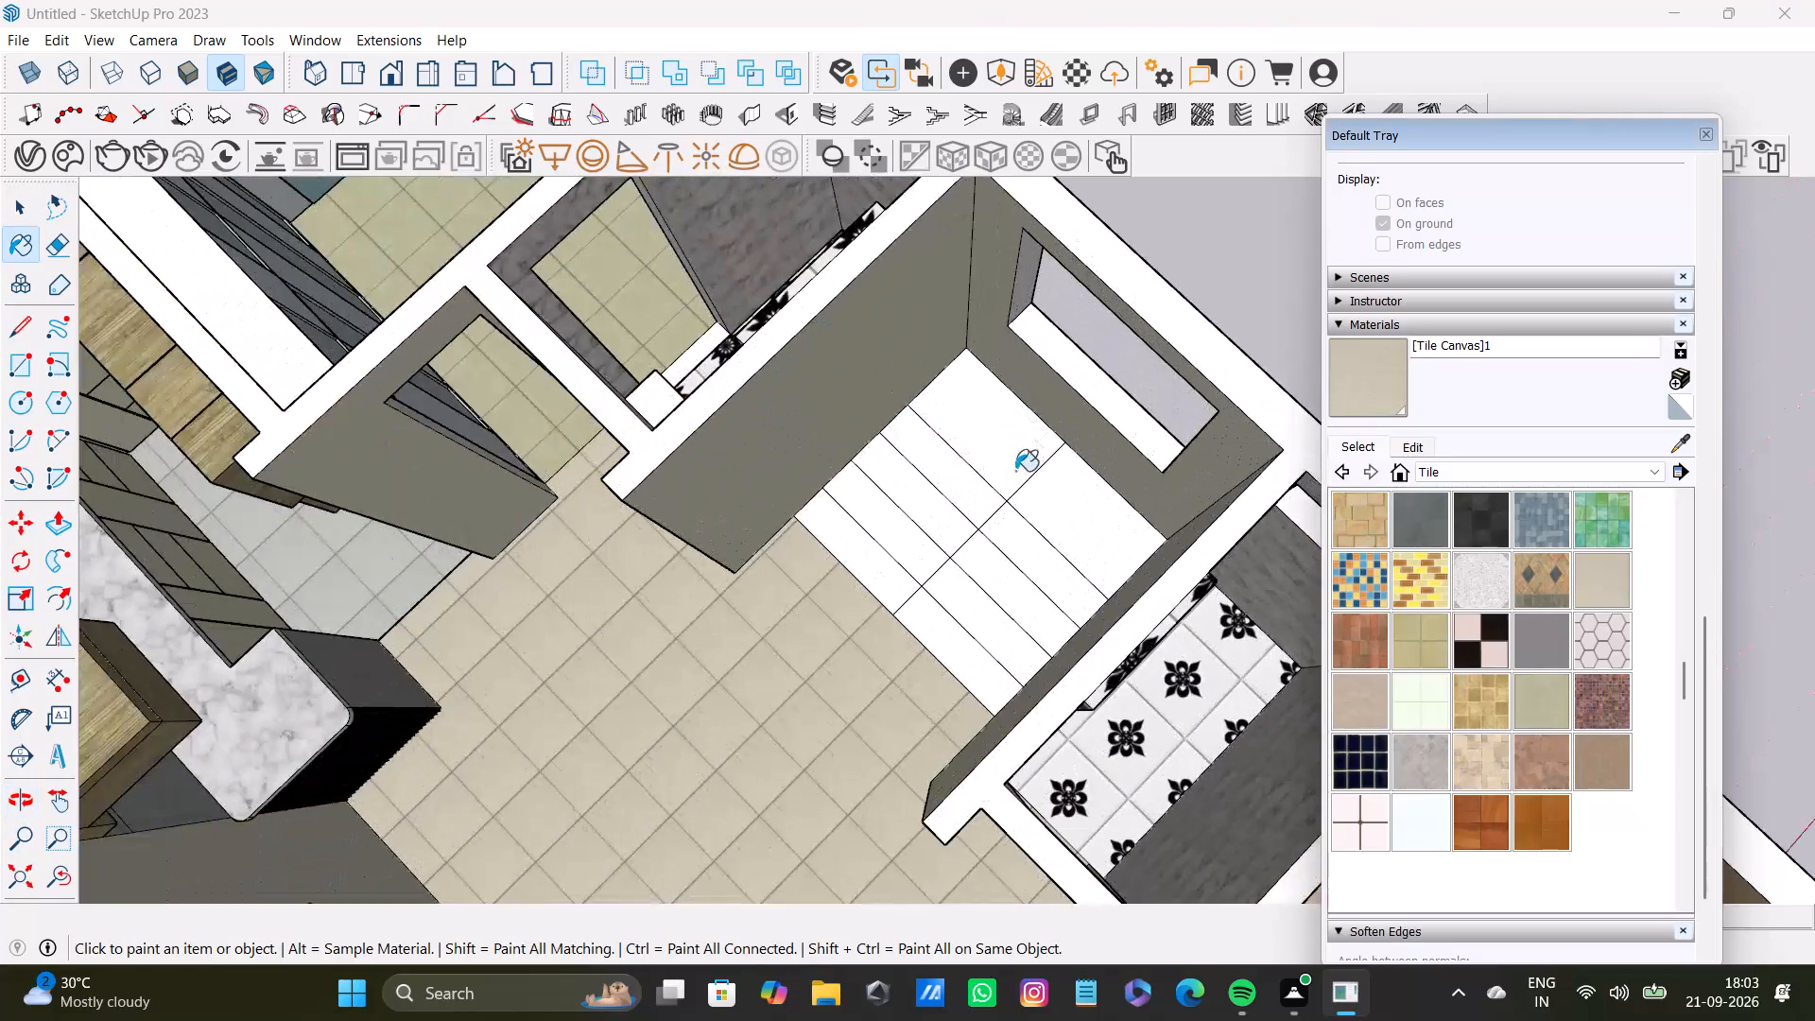
scroll(1058, 586, "down", 8)
middle_click_drag(890, 607, 1084, 338)
scroll(878, 414, "up", 4)
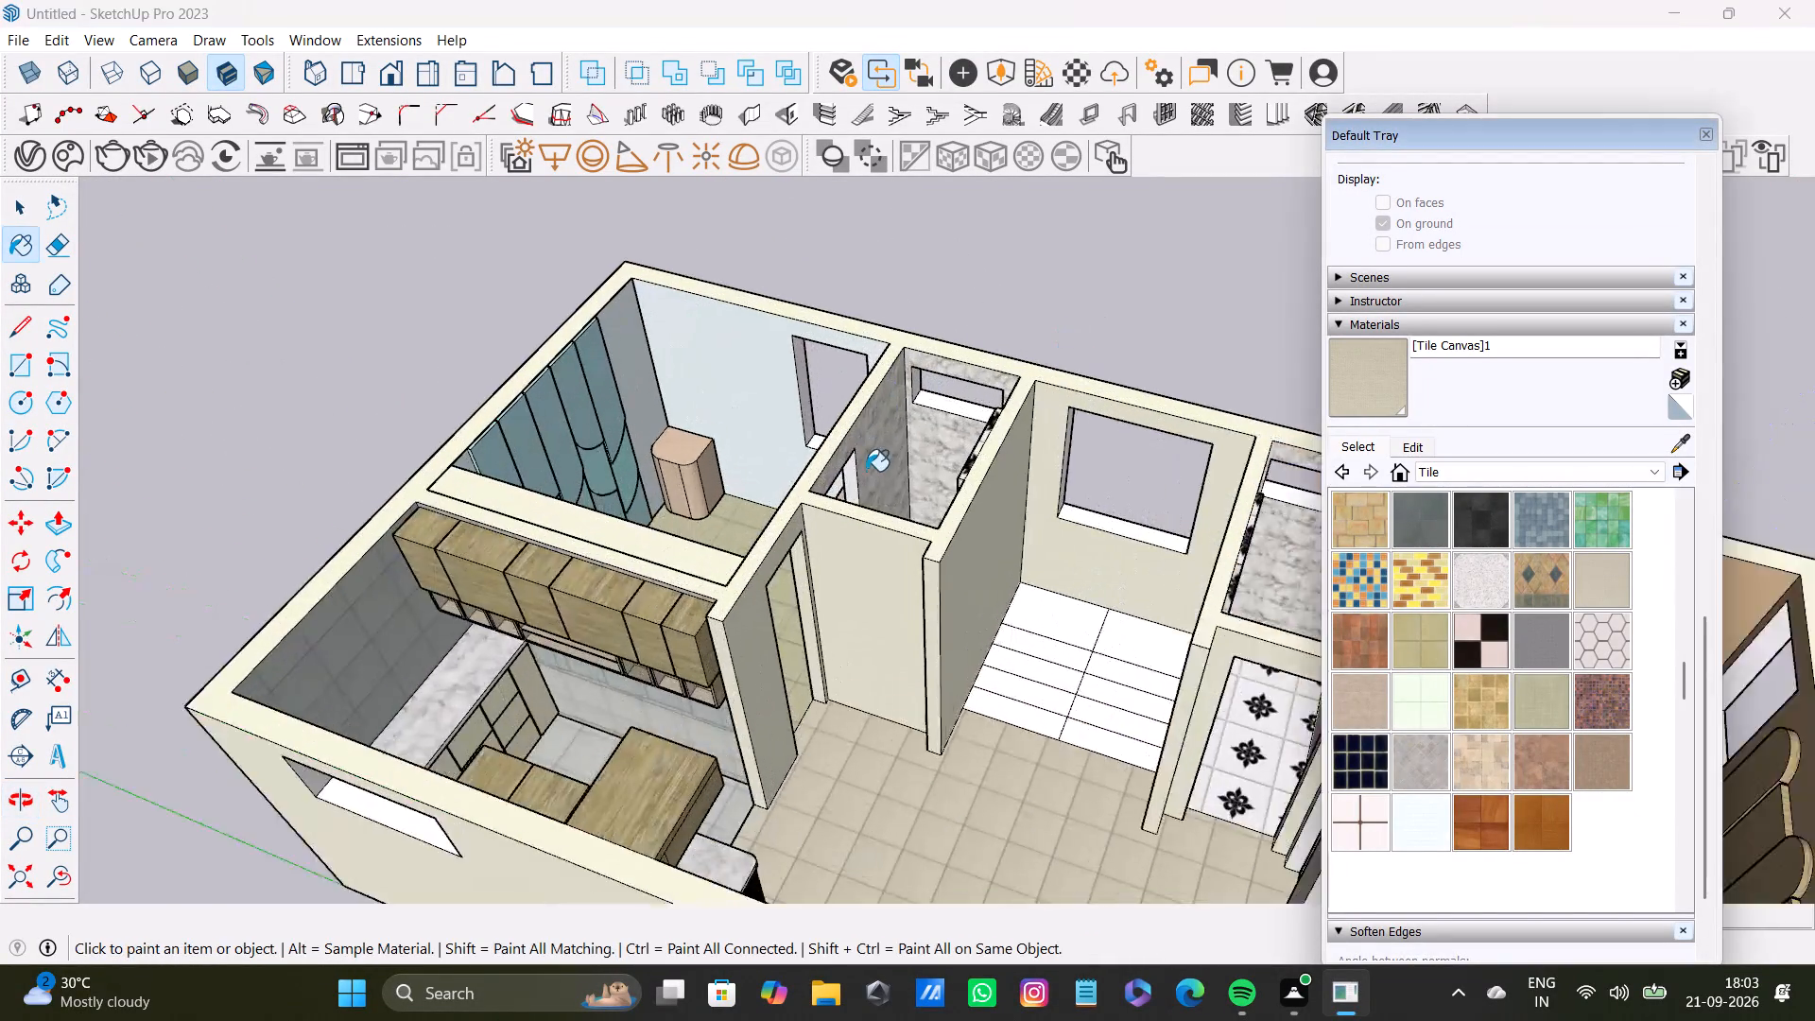
scroll(866, 471, "up", 5)
middle_click_drag(878, 469, 1697, 606)
scroll(838, 618, "down", 3)
middle_click_drag(838, 622, 1047, 367)
middle_click_drag(1075, 522, 375, 682)
scroll(563, 587, "down", 4)
middle_click_drag(788, 615, 665, 604)
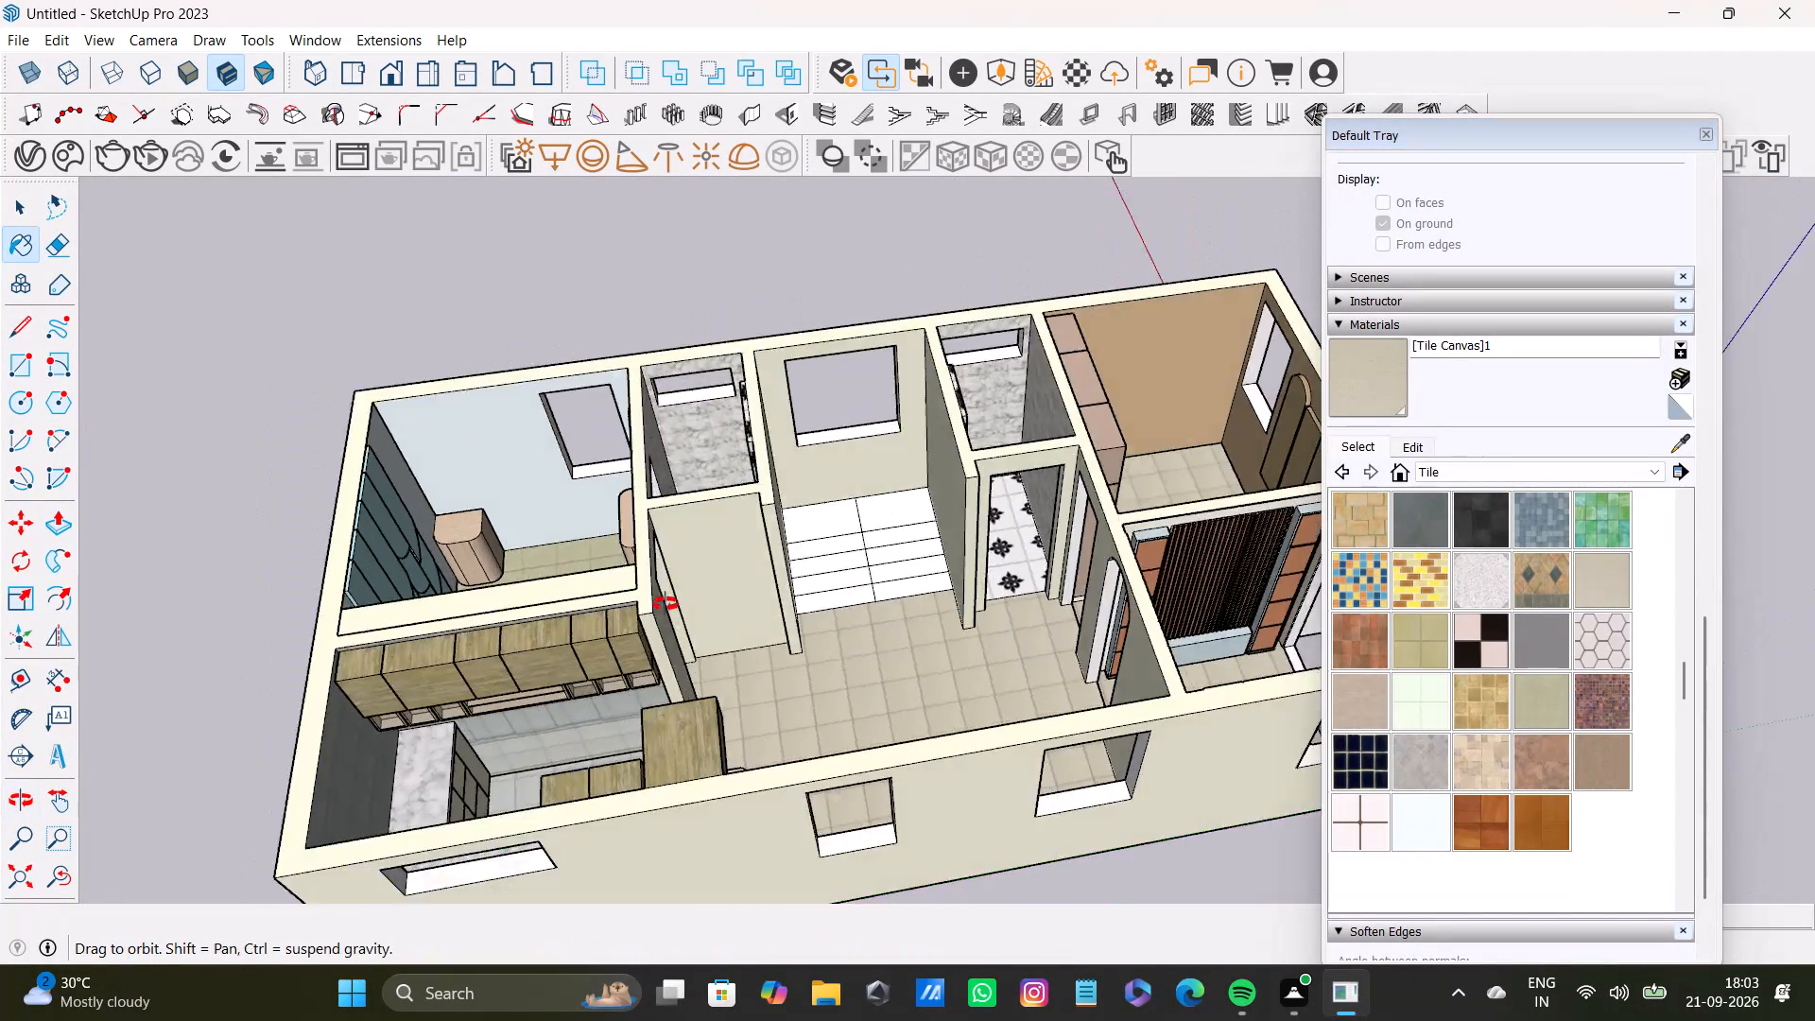
middle_click_drag(665, 604, 373, 632)
scroll(924, 553, "down", 4)
middle_click_drag(921, 561, 988, 222)
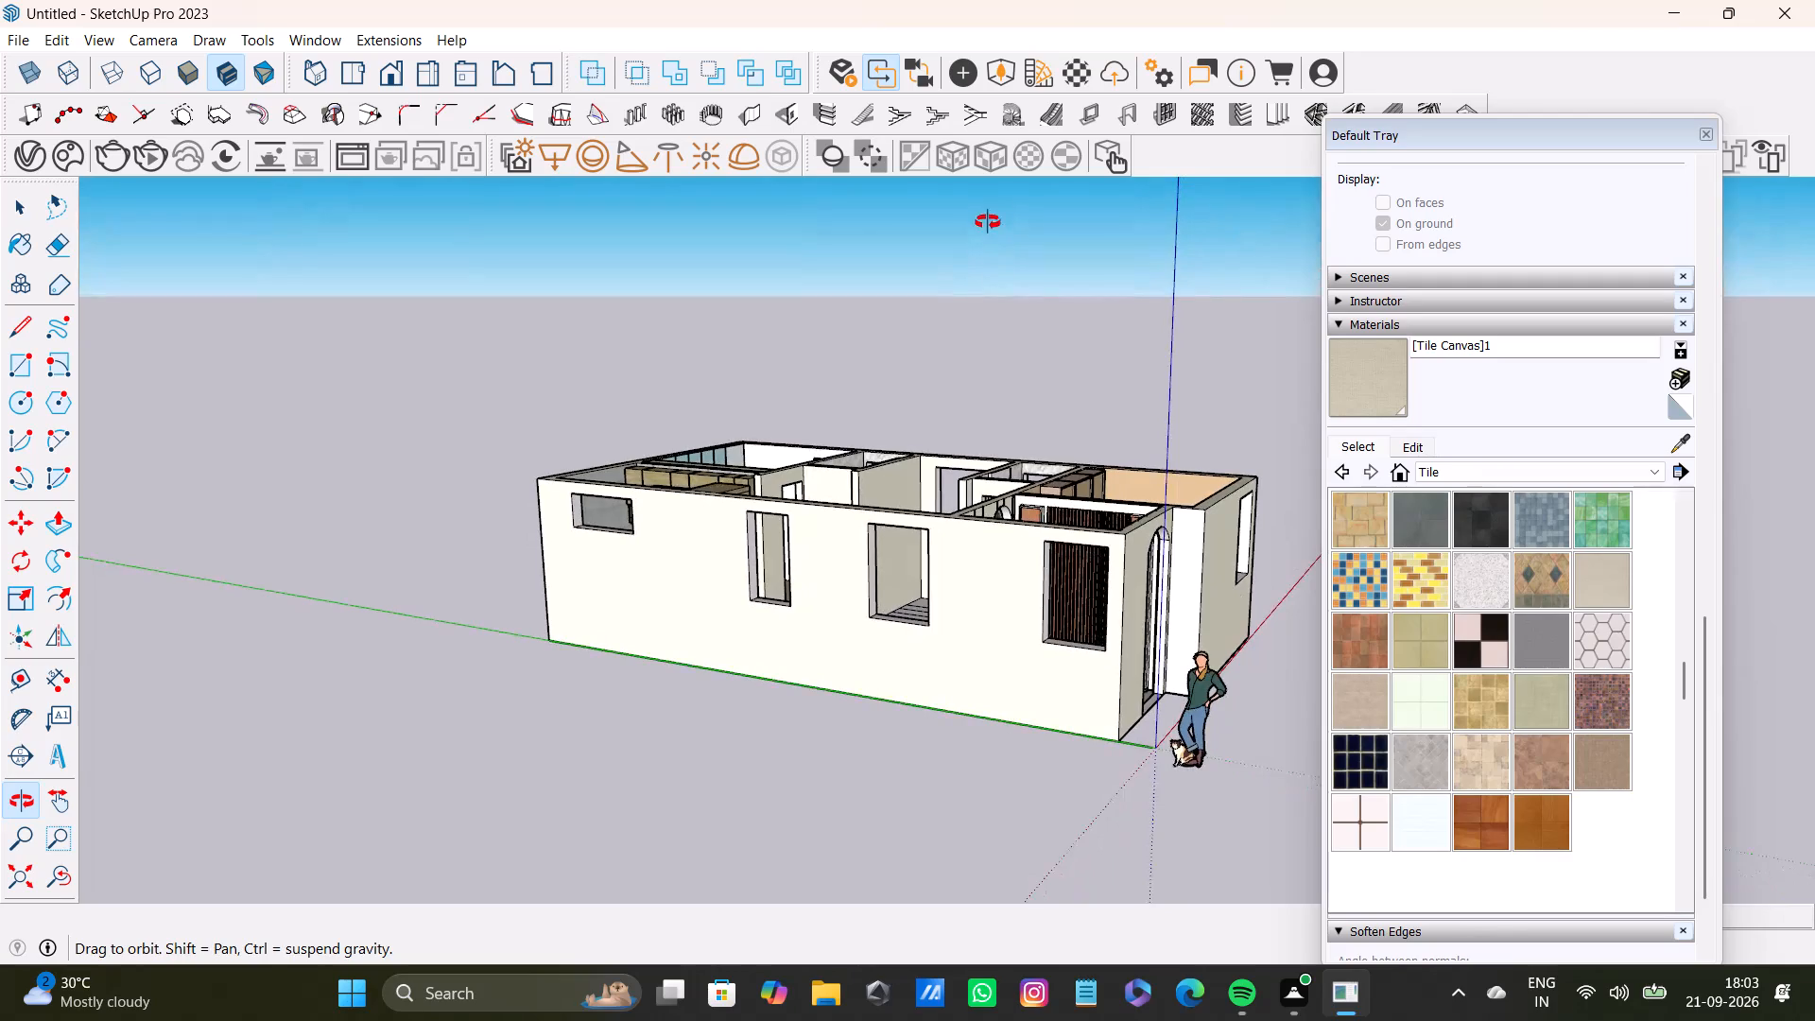
middle_click_drag(988, 222, 988, 221)
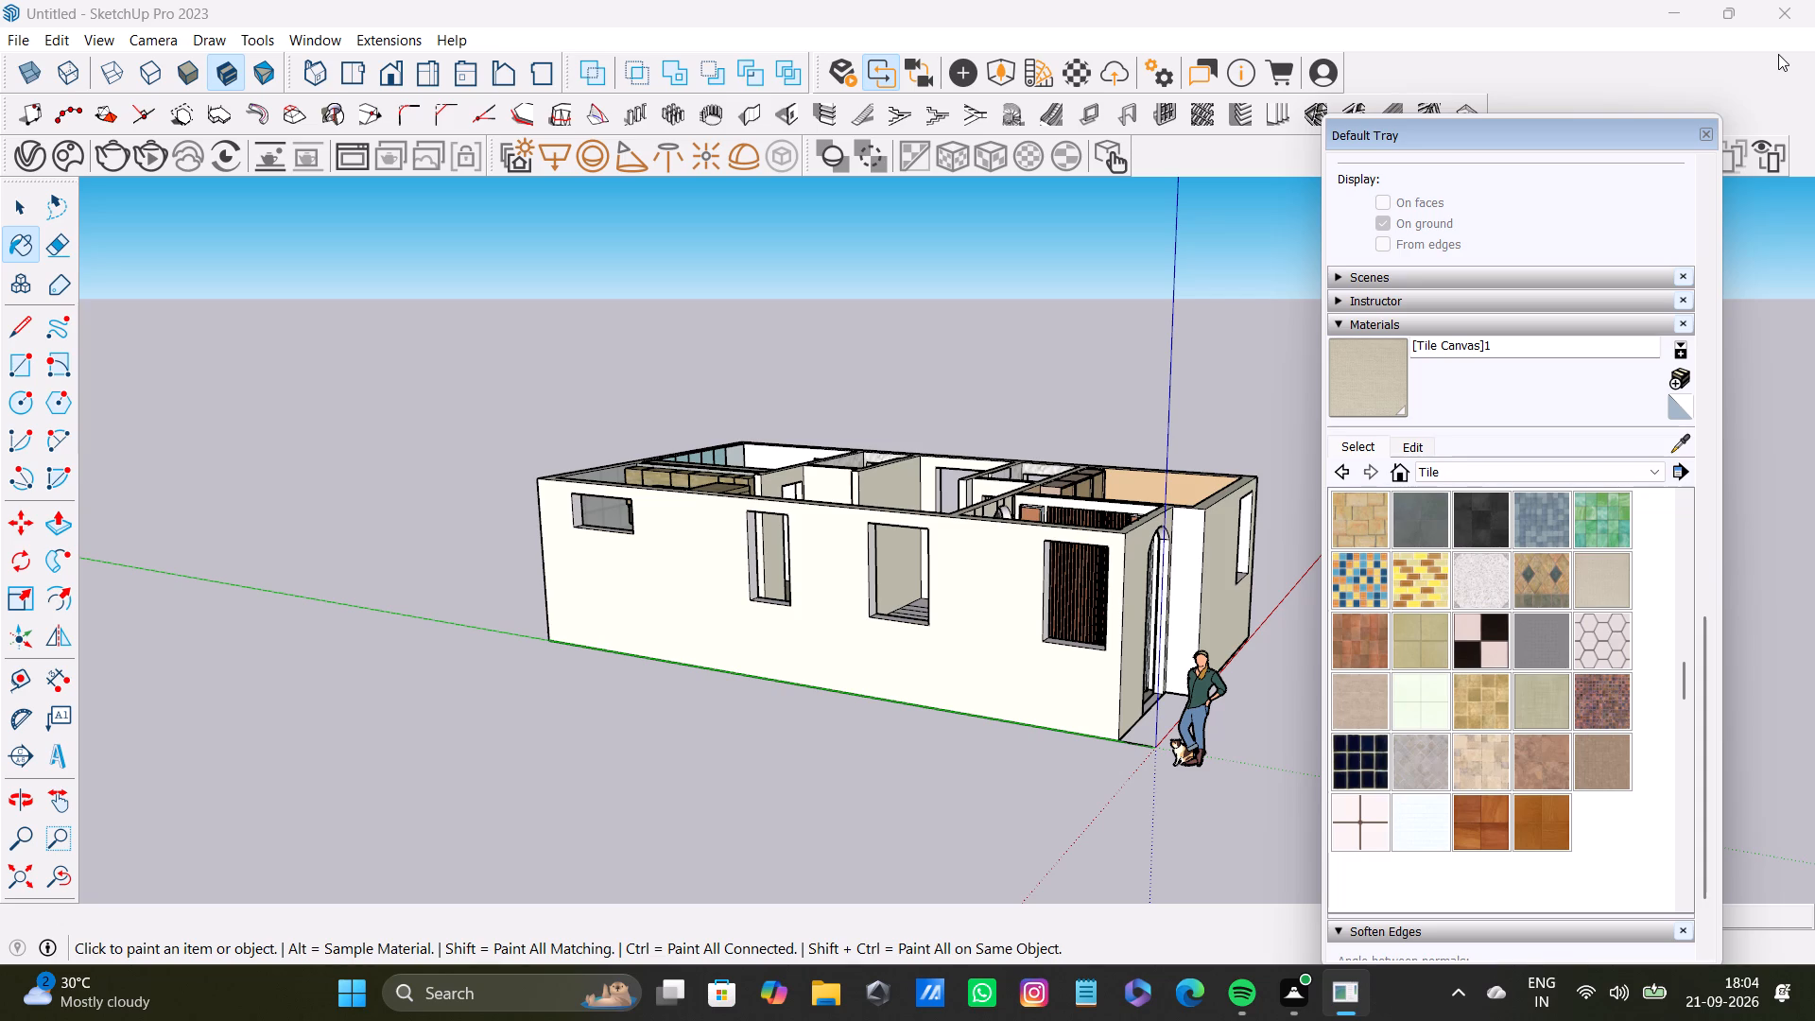
key("space")
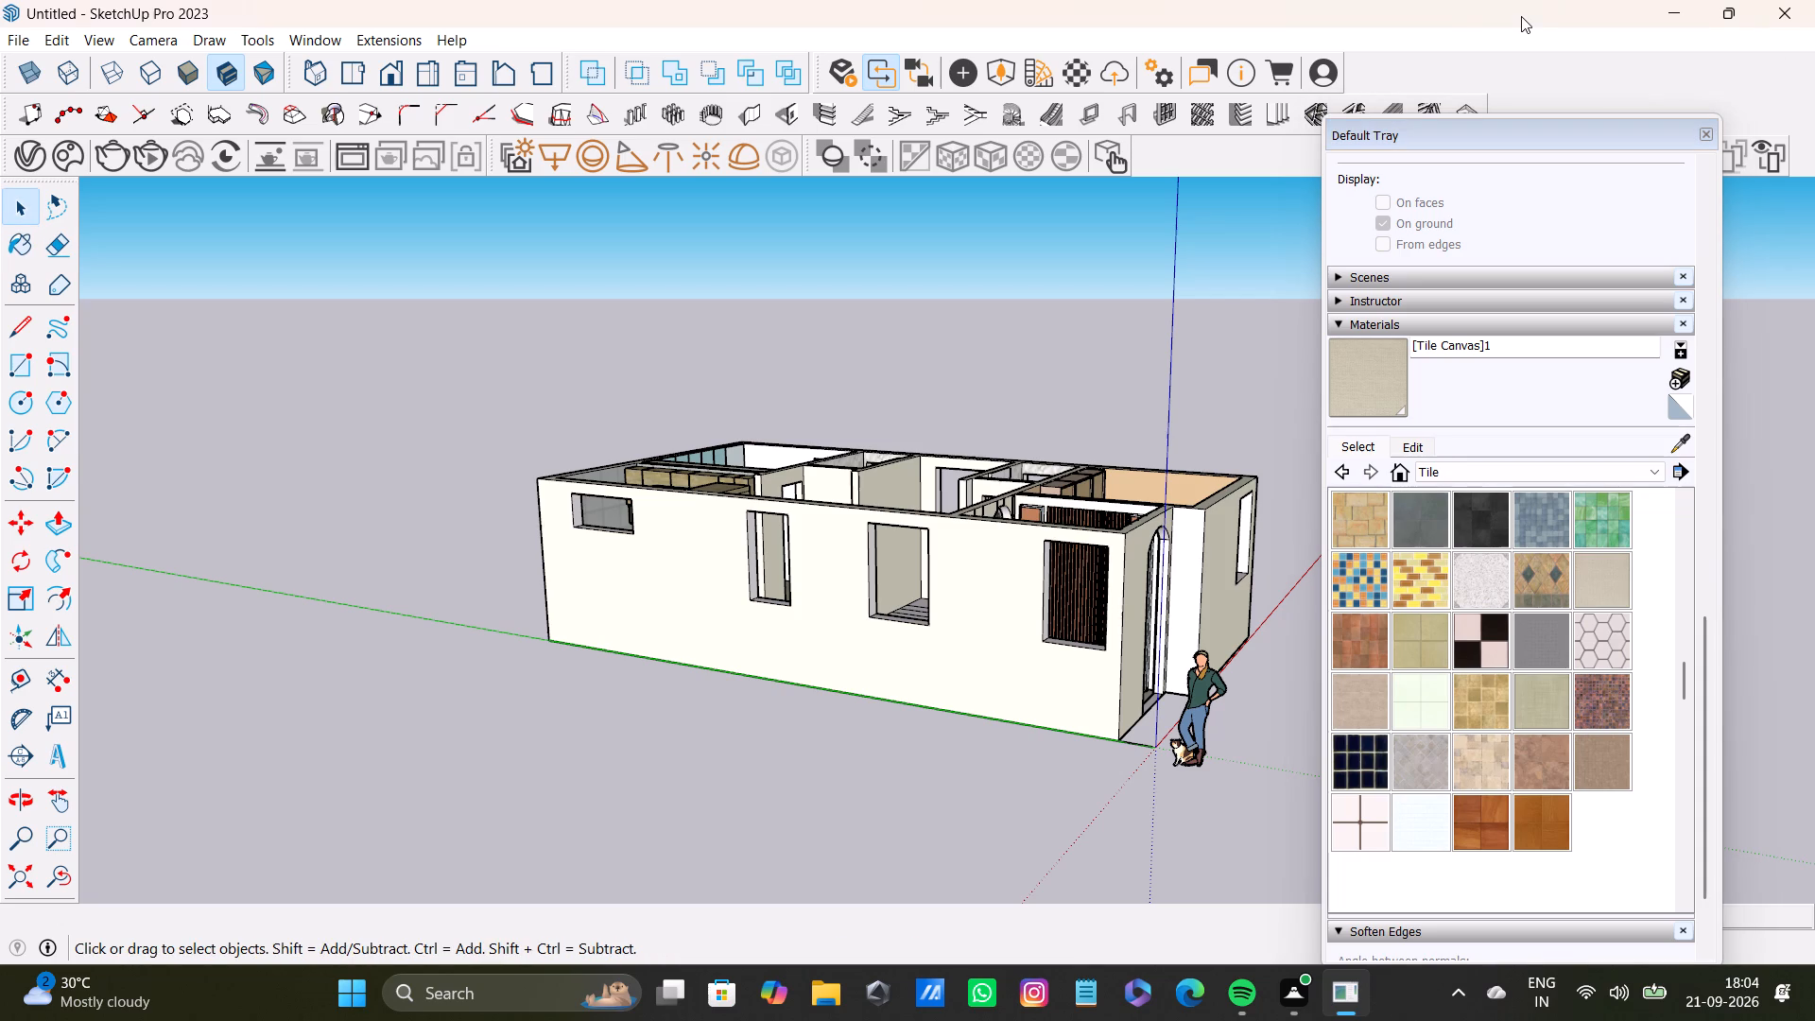
Examine the house inside and outside from all sides, checking floors and walls for missing materials.
scroll(1255, 160, "down", 5)
middle_click_drag(1158, 482, 847, 666)
scroll(874, 620, "up", 2)
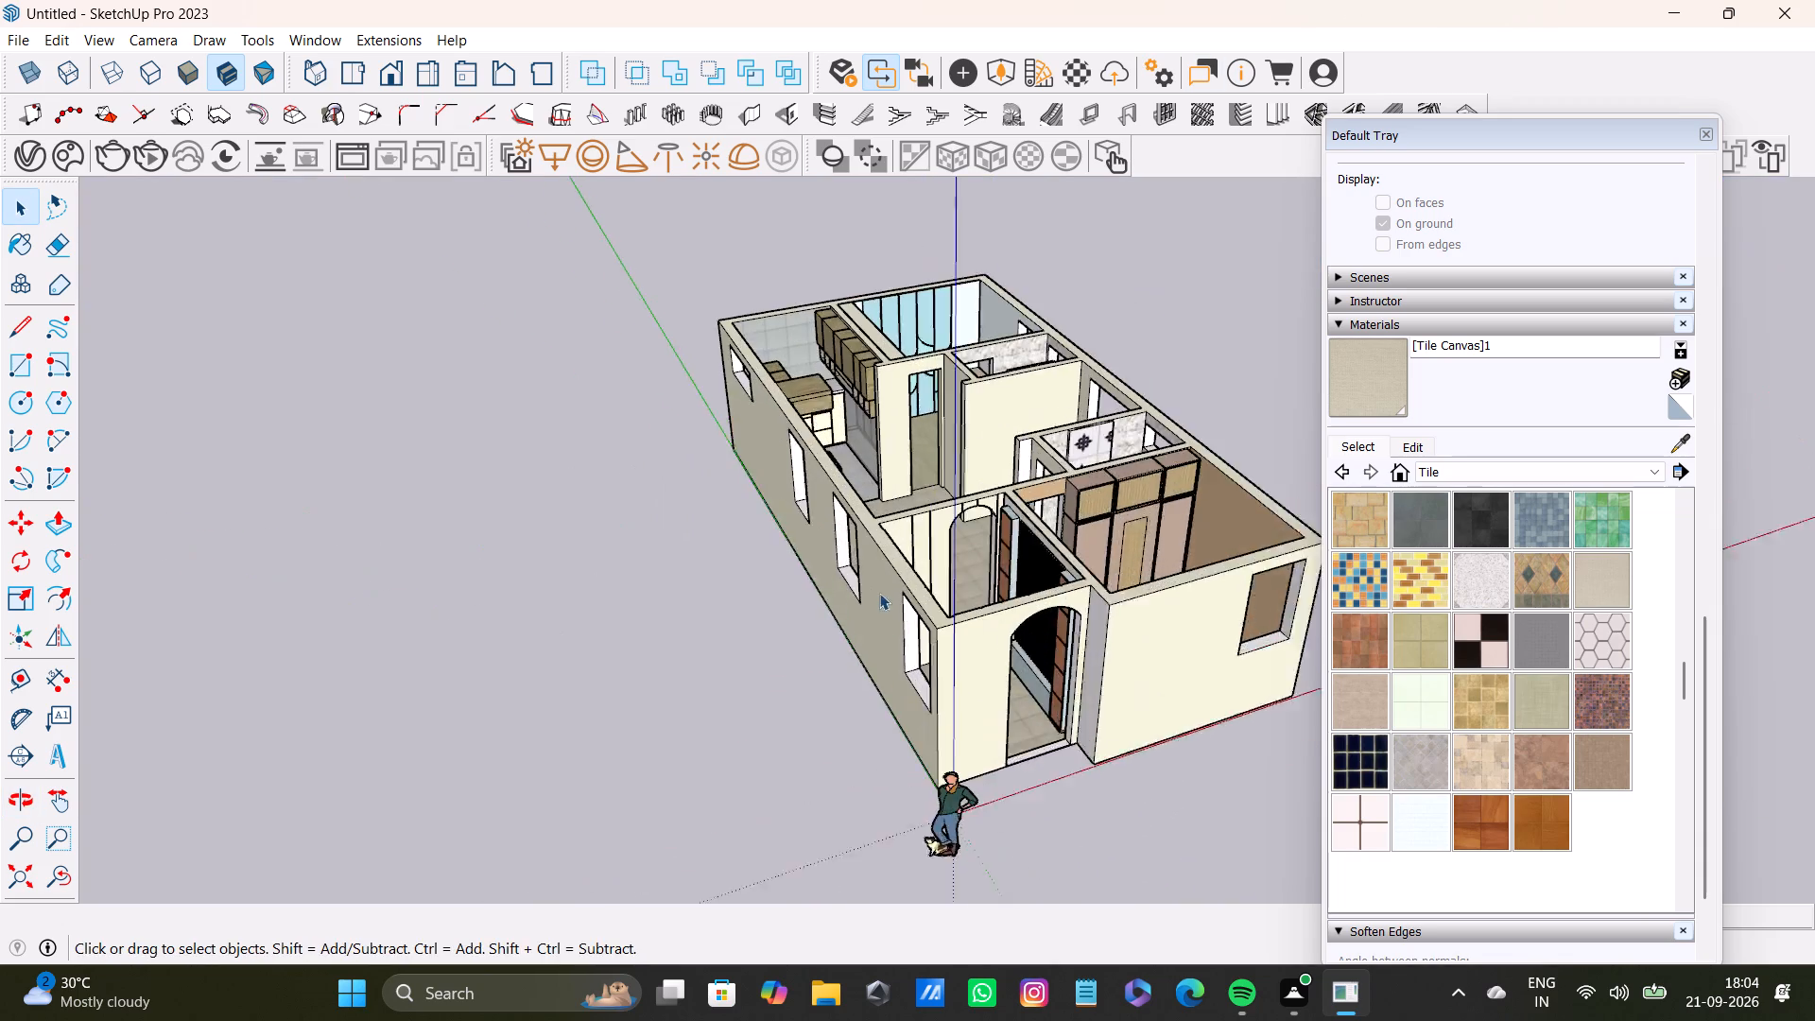
scroll(879, 593, "up", 6)
middle_click_drag(1037, 569, 683, 700)
scroll(724, 613, "up", 9)
middle_click_drag(832, 566, 618, 800)
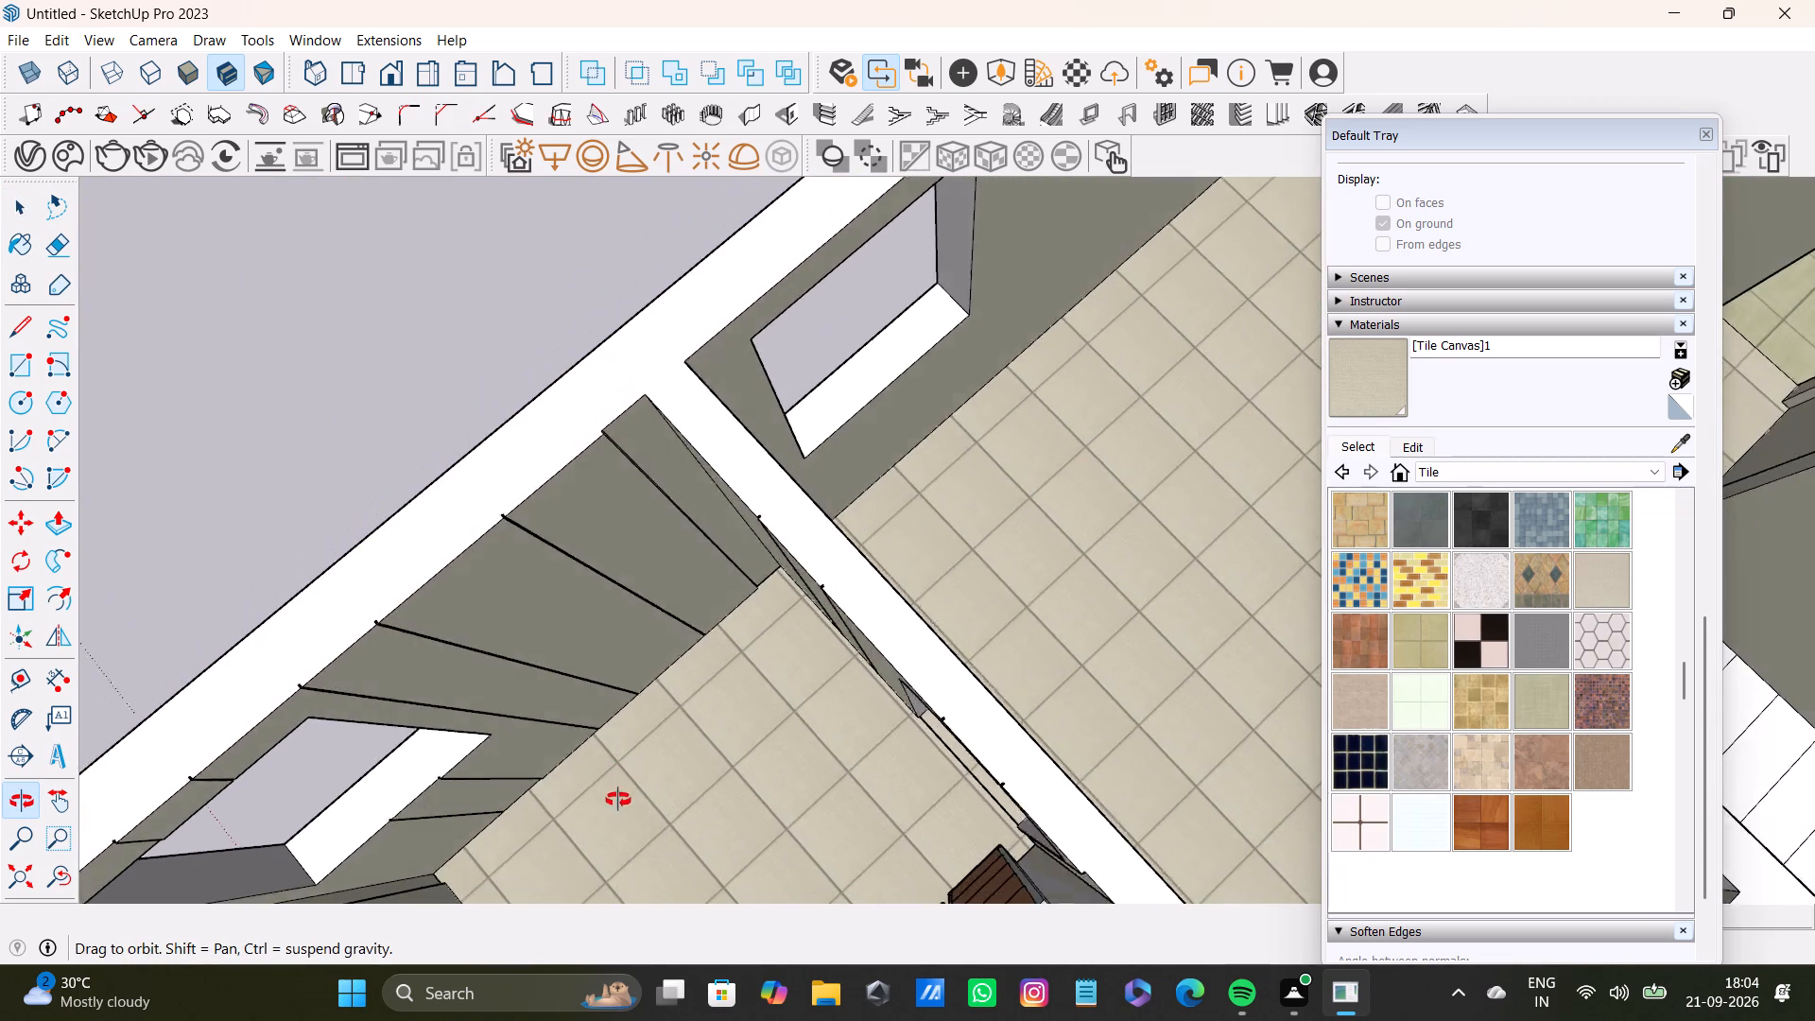
middle_click_drag(618, 800, 273, 732)
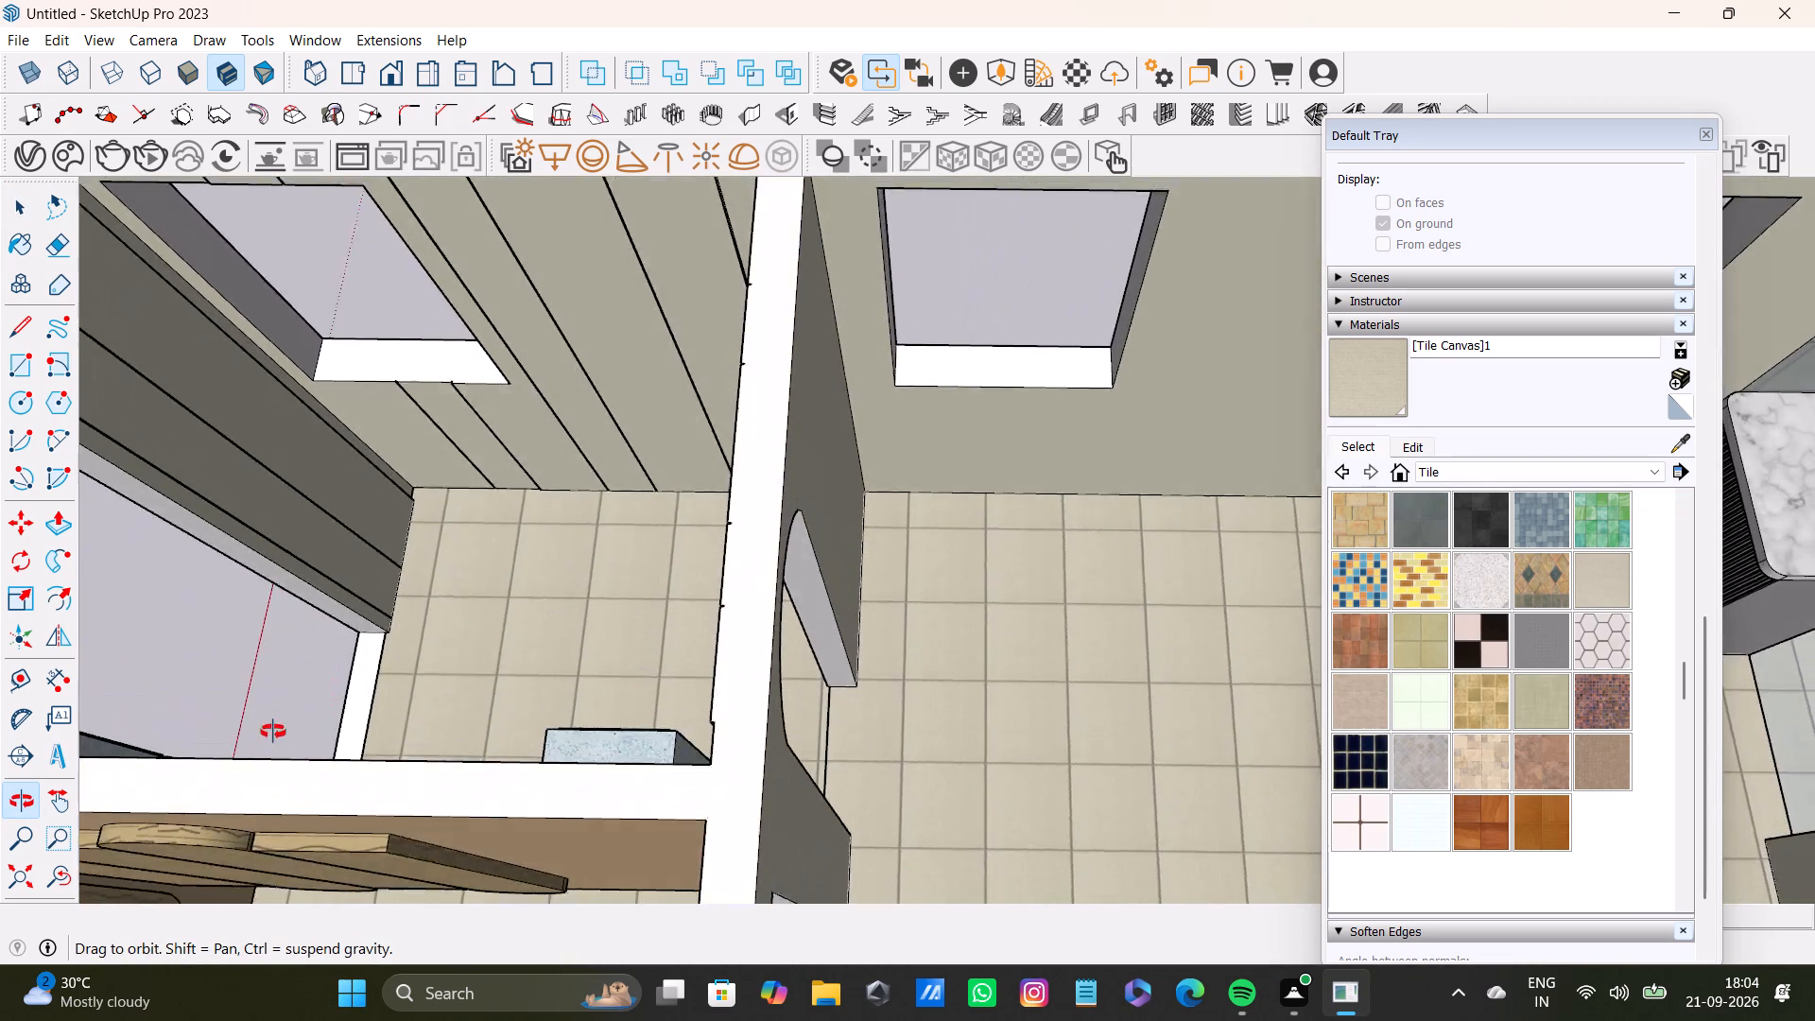
middle_click_drag(273, 732, 273, 736)
scroll(313, 681, "down", 8)
middle_click_drag(327, 687, 996, 374)
scroll(1045, 501, "down", 7)
middle_click_drag(990, 627, 1533, 620)
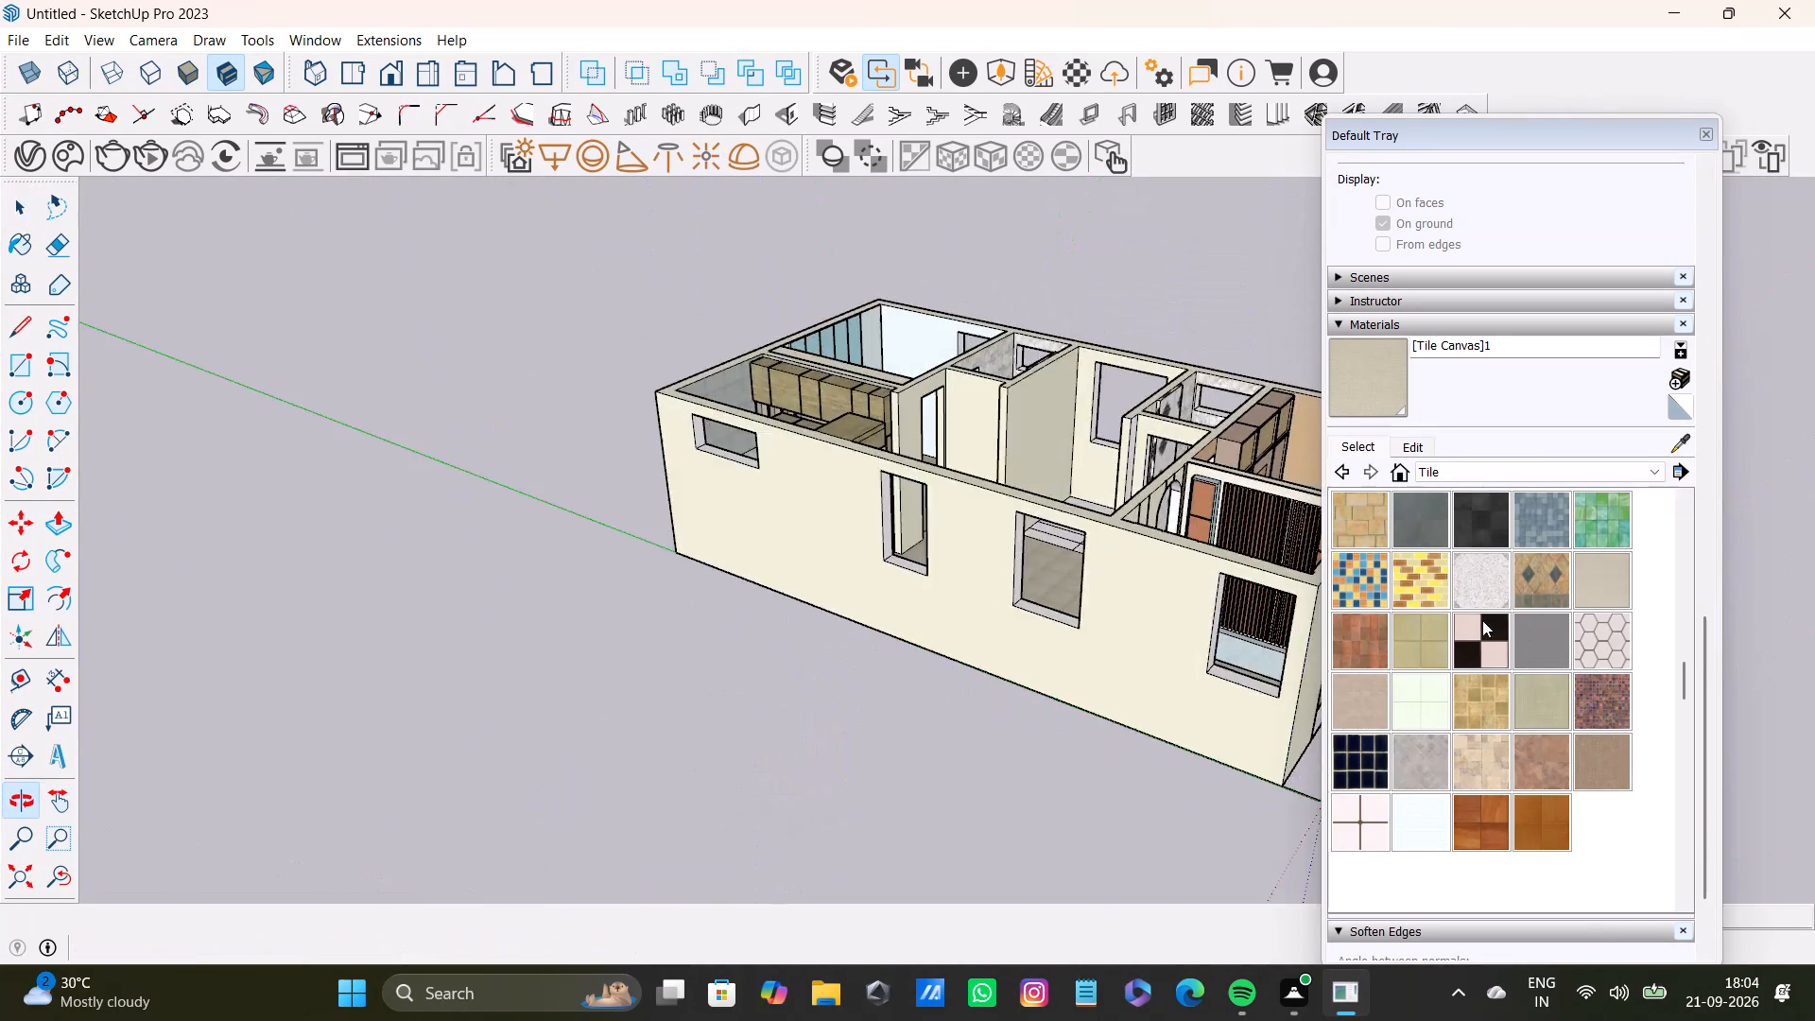
scroll(982, 580, "up", 4)
middle_click_drag(930, 532, 1650, 520)
scroll(1175, 507, "down", 4)
middle_click_drag(958, 563, 1814, 614)
middle_click_drag(952, 594, 1496, 580)
middle_click_drag(709, 547, 725, 544)
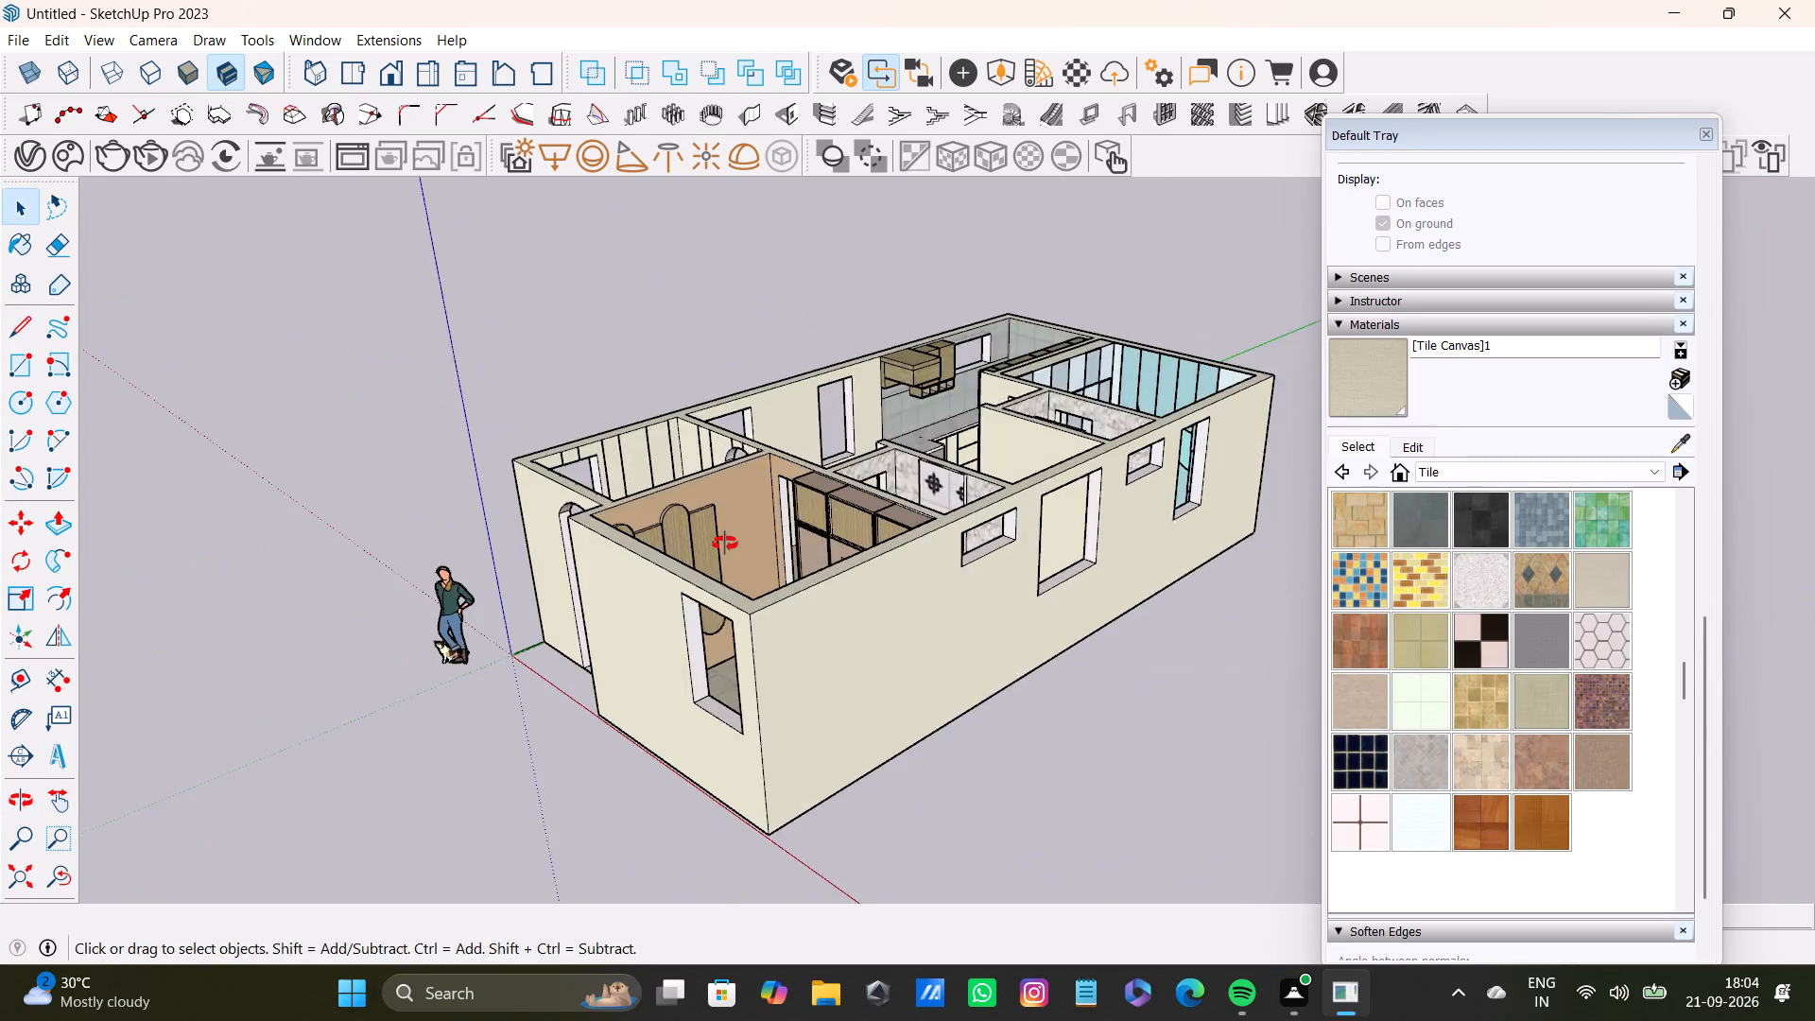
middle_click_drag(725, 544, 1441, 594)
middle_click_drag(739, 573, 1491, 572)
scroll(903, 568, "up", 5)
scroll(959, 508, "down", 9)
middle_click_drag(938, 525, 957, 511)
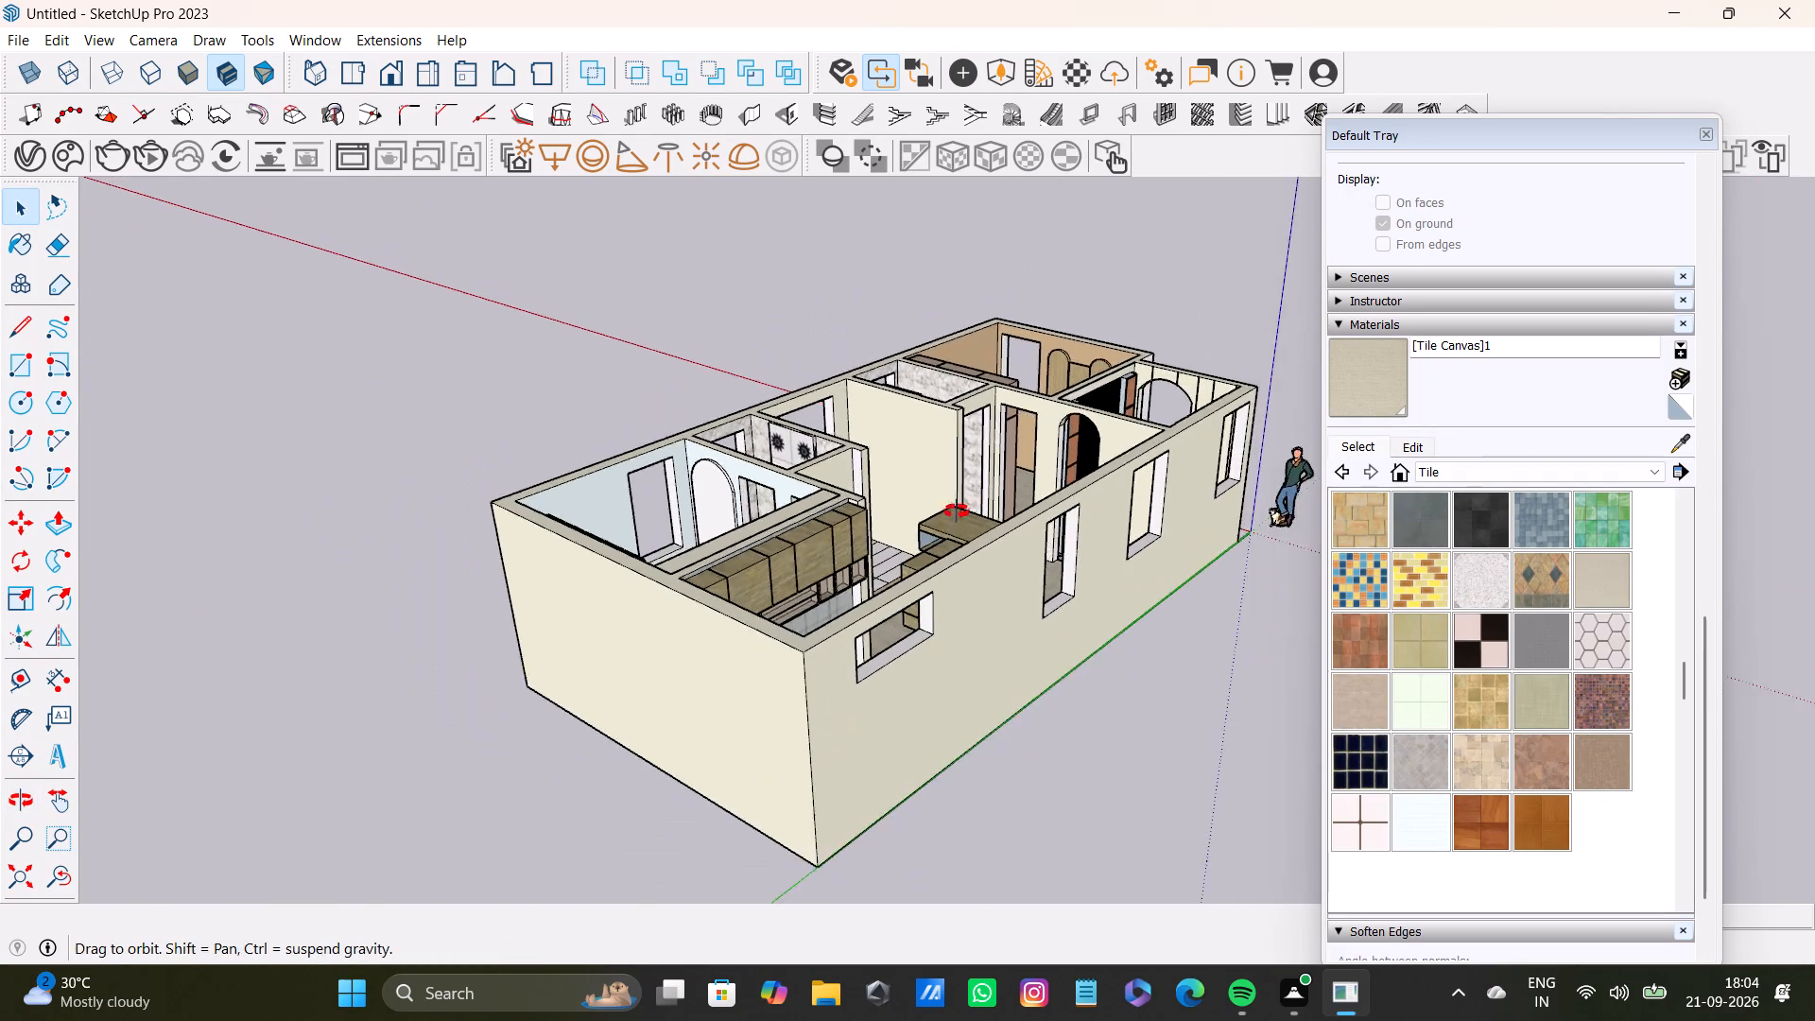
middle_click_drag(957, 511, 1349, 489)
scroll(881, 476, "up", 8)
middle_click_drag(890, 520, 770, 1020)
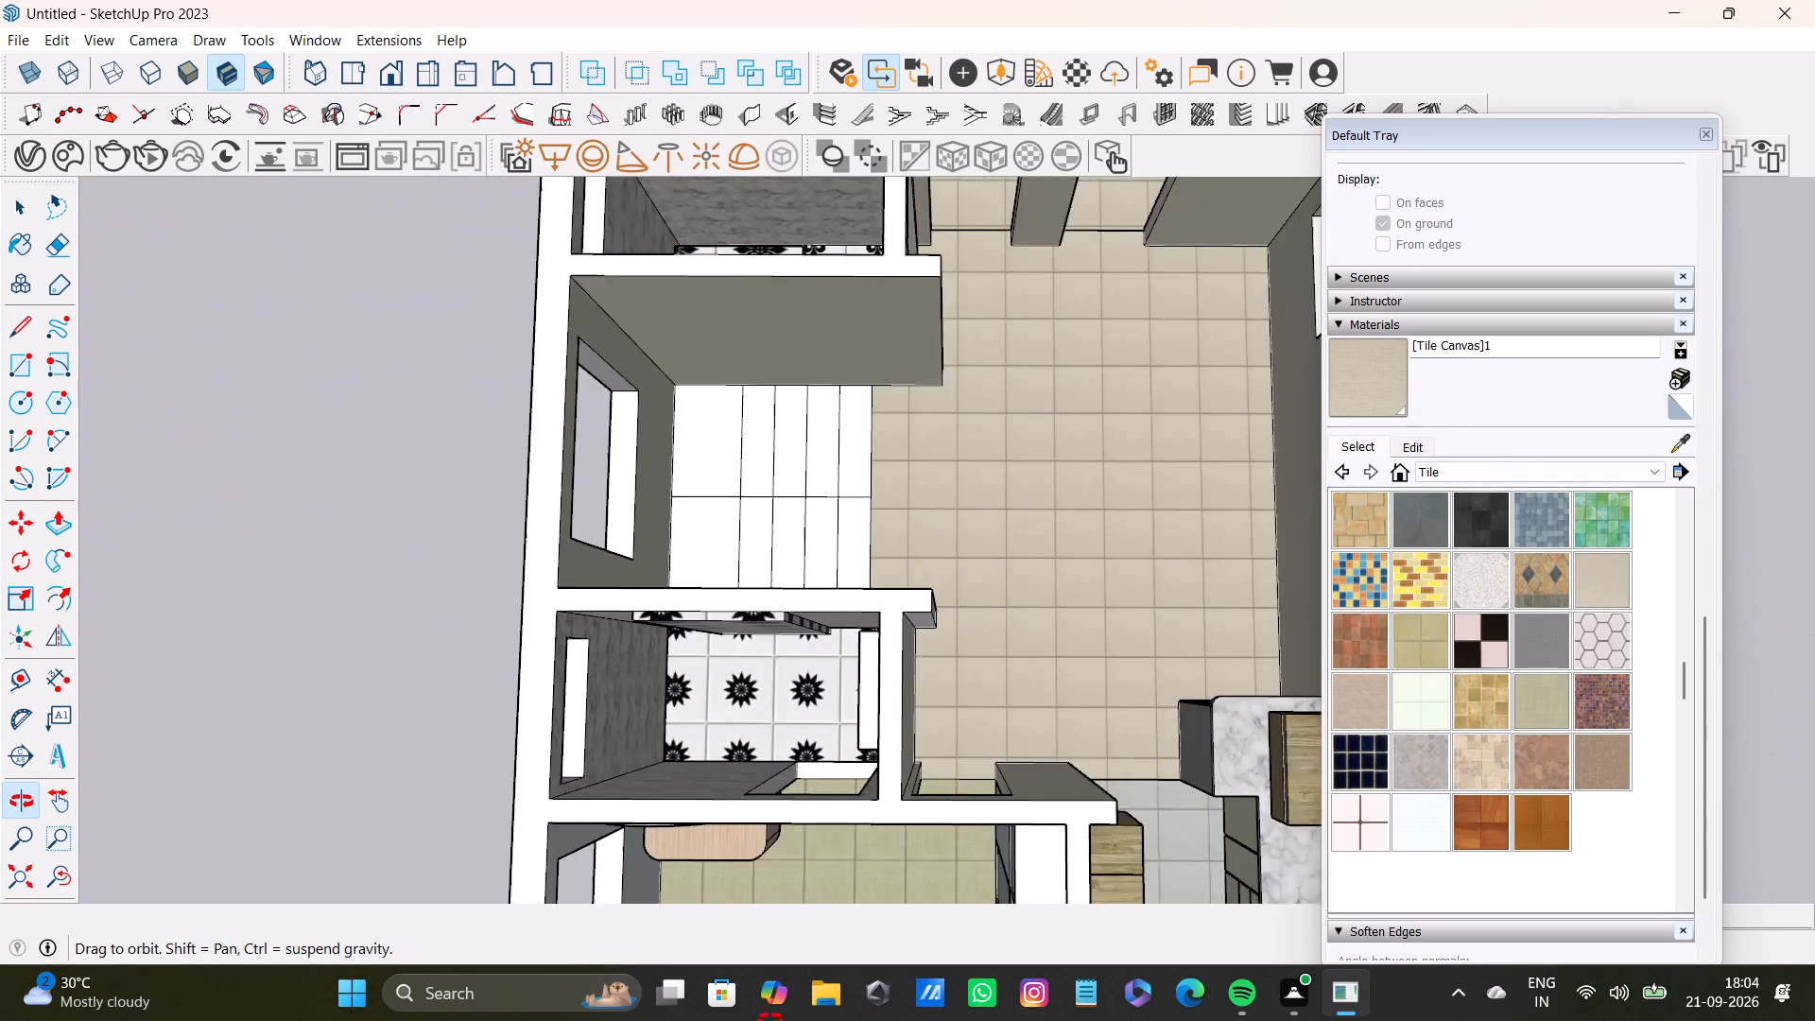
middle_click_drag(770, 1020, 654, 1002)
scroll(719, 224, "down", 7)
middle_click_drag(897, 467, 331, 465)
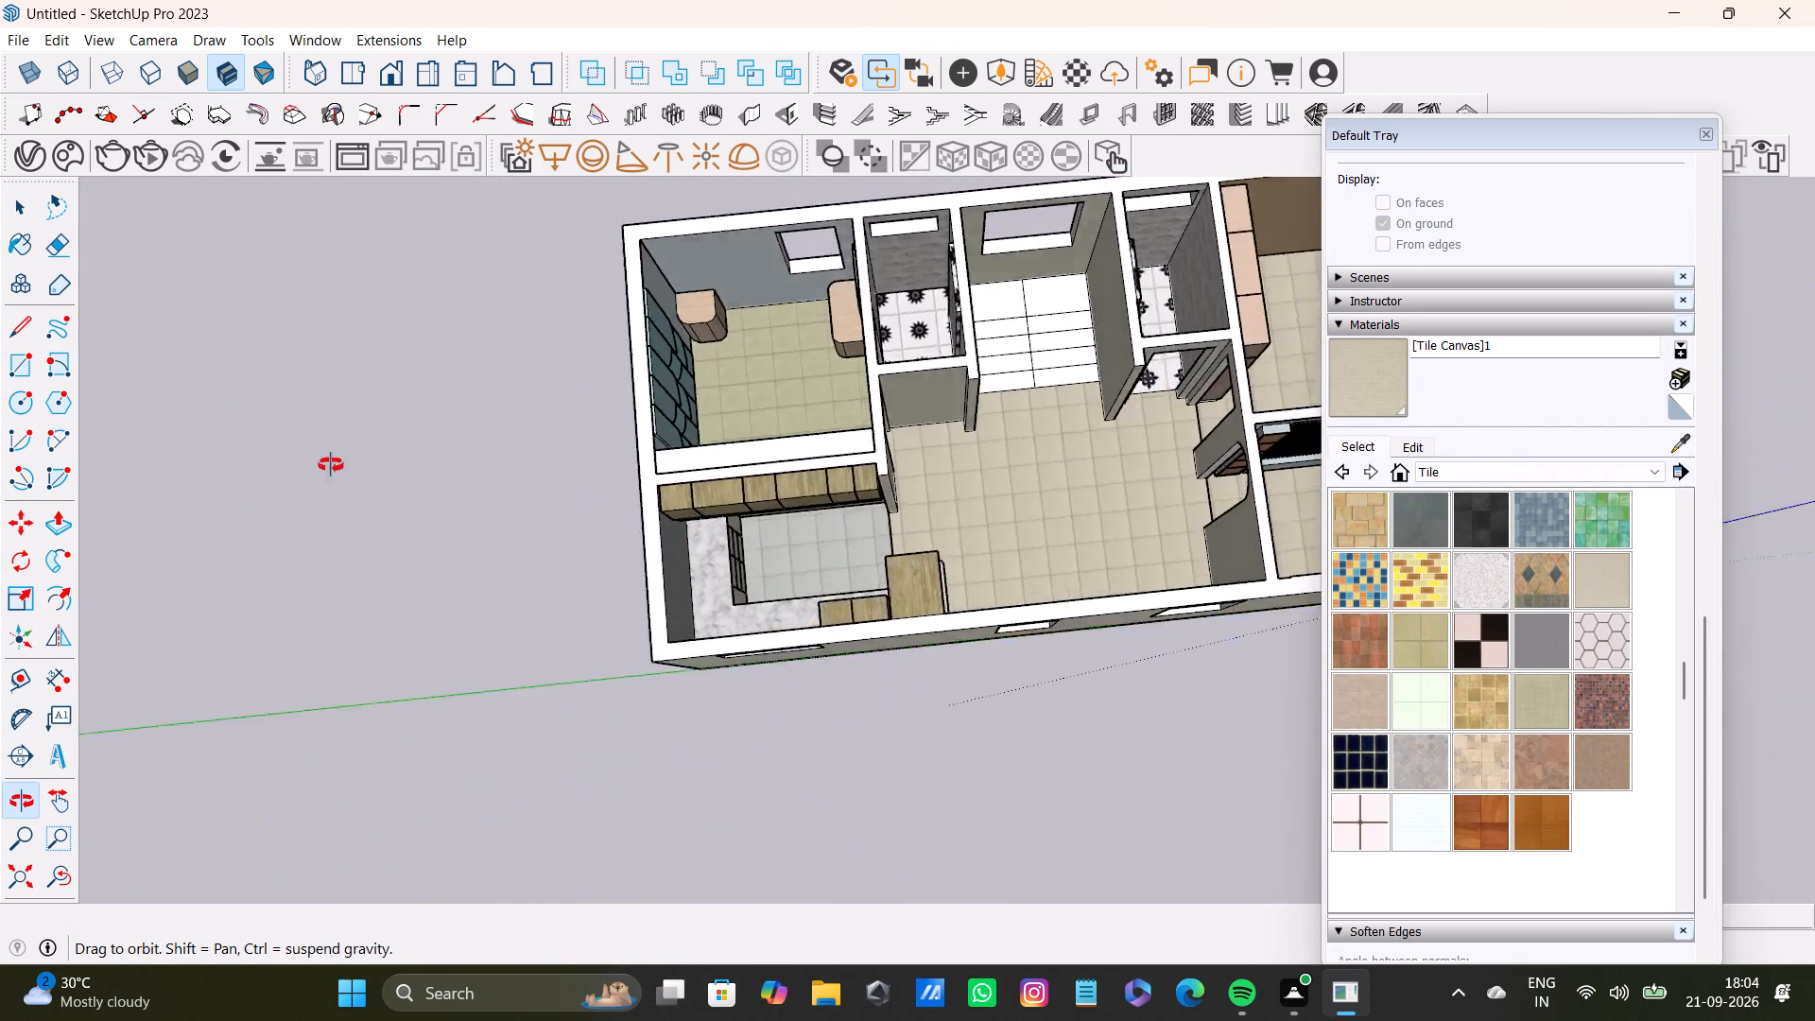
middle_click_drag(331, 465, 308, 454)
scroll(505, 381, "down", 7)
middle_click_drag(951, 491, 977, 147)
scroll(987, 432, "up", 3)
middle_click_drag(1111, 522, 683, 224)
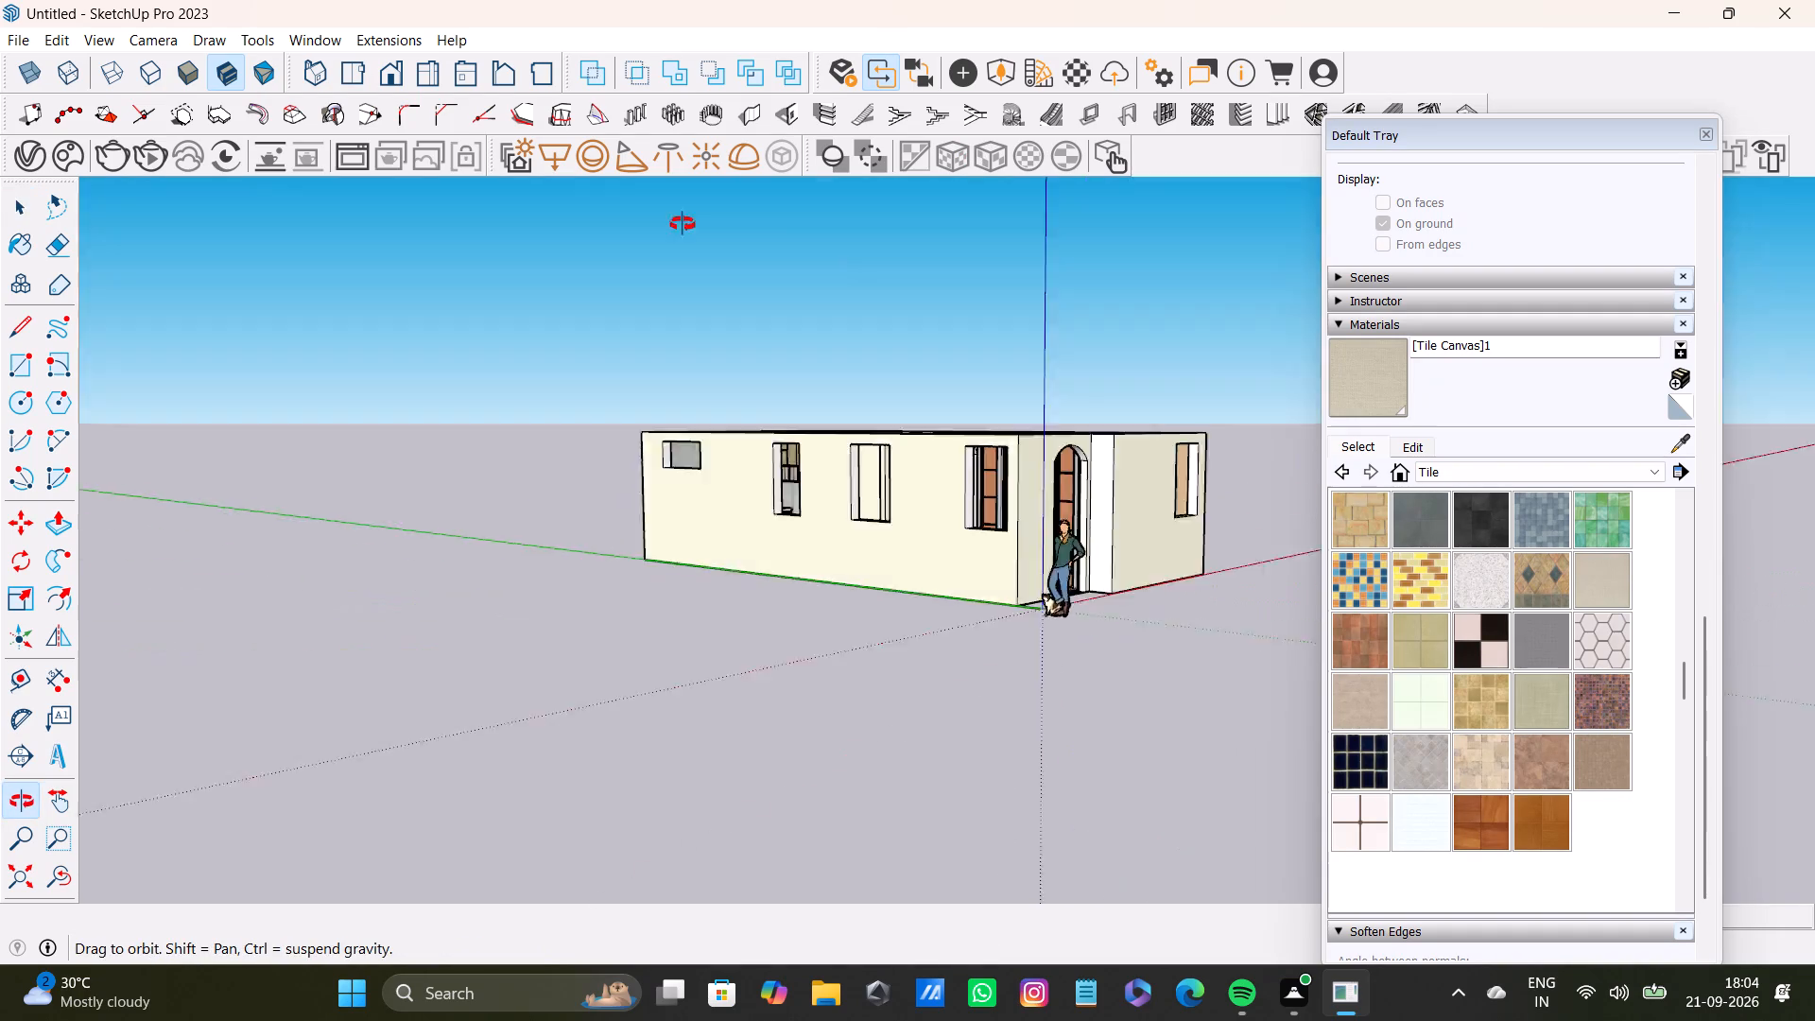
middle_click_drag(683, 224, 619, 195)
scroll(808, 497, "up", 3)
middle_click_drag(932, 486, 640, 617)
scroll(674, 541, "up", 2)
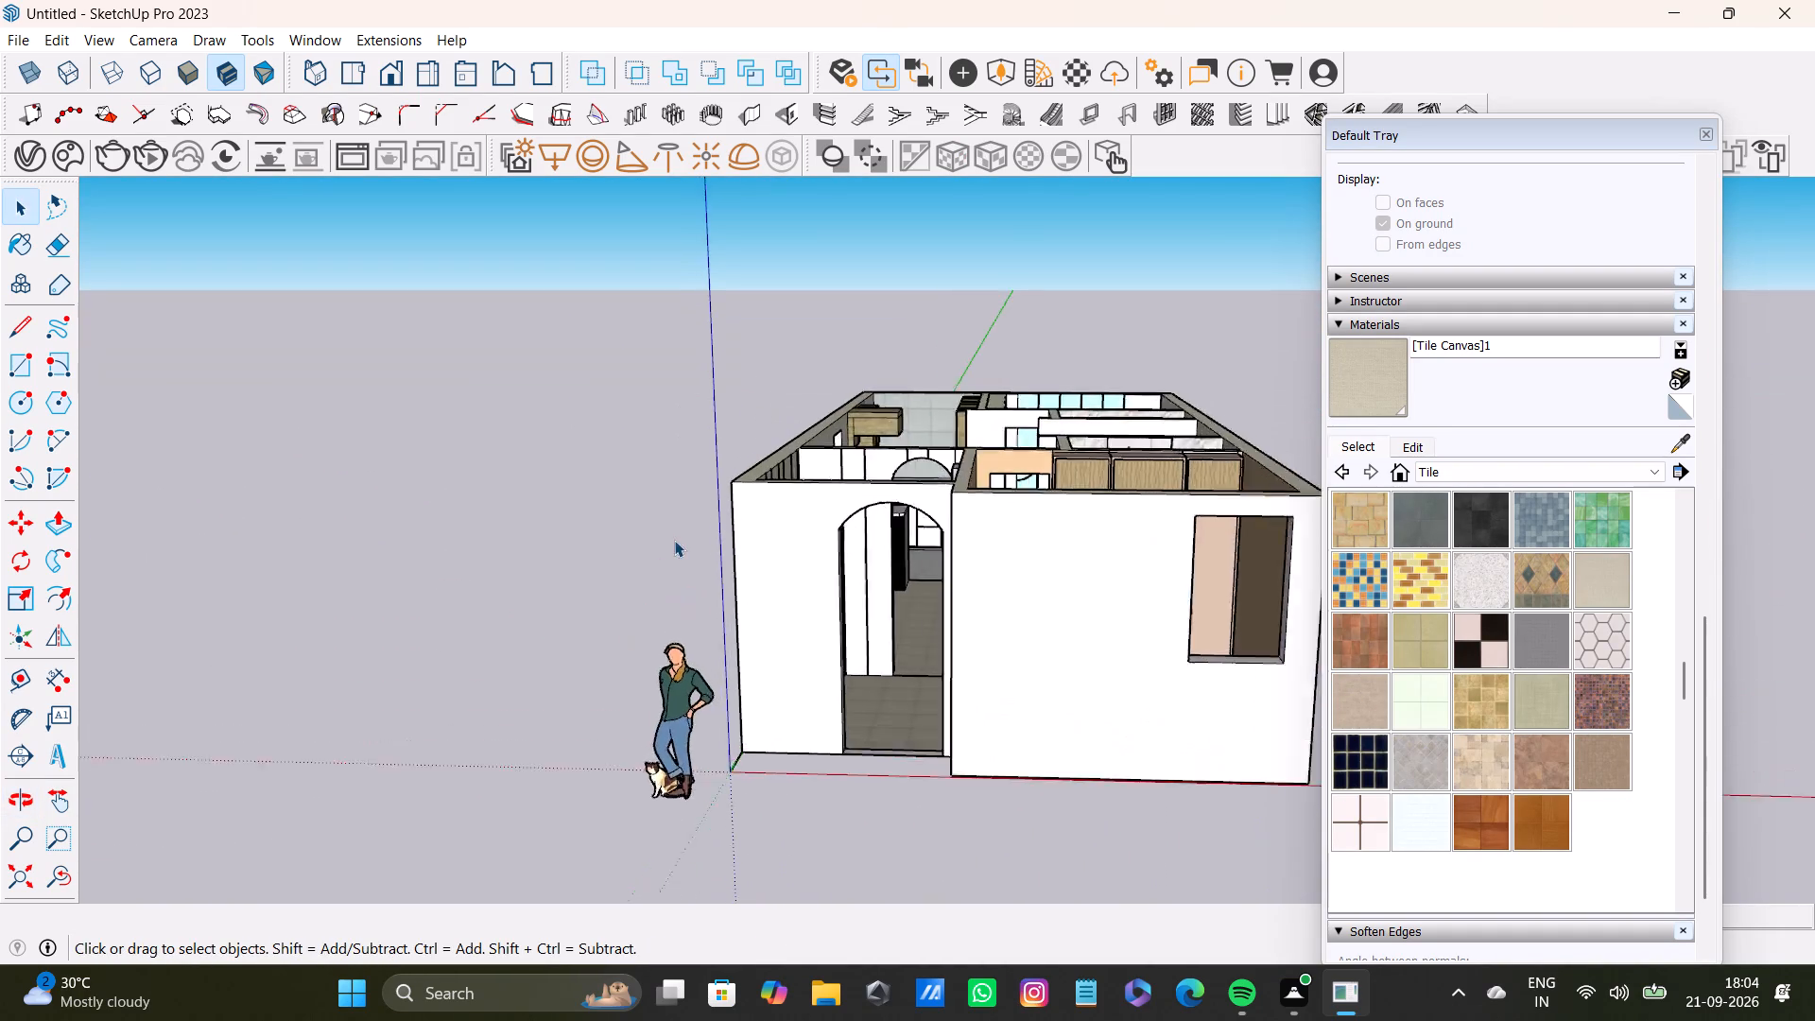
scroll(674, 540, "up", 2)
scroll(1004, 590, "down", 2)
middle_click_drag(1004, 590, 1348, 632)
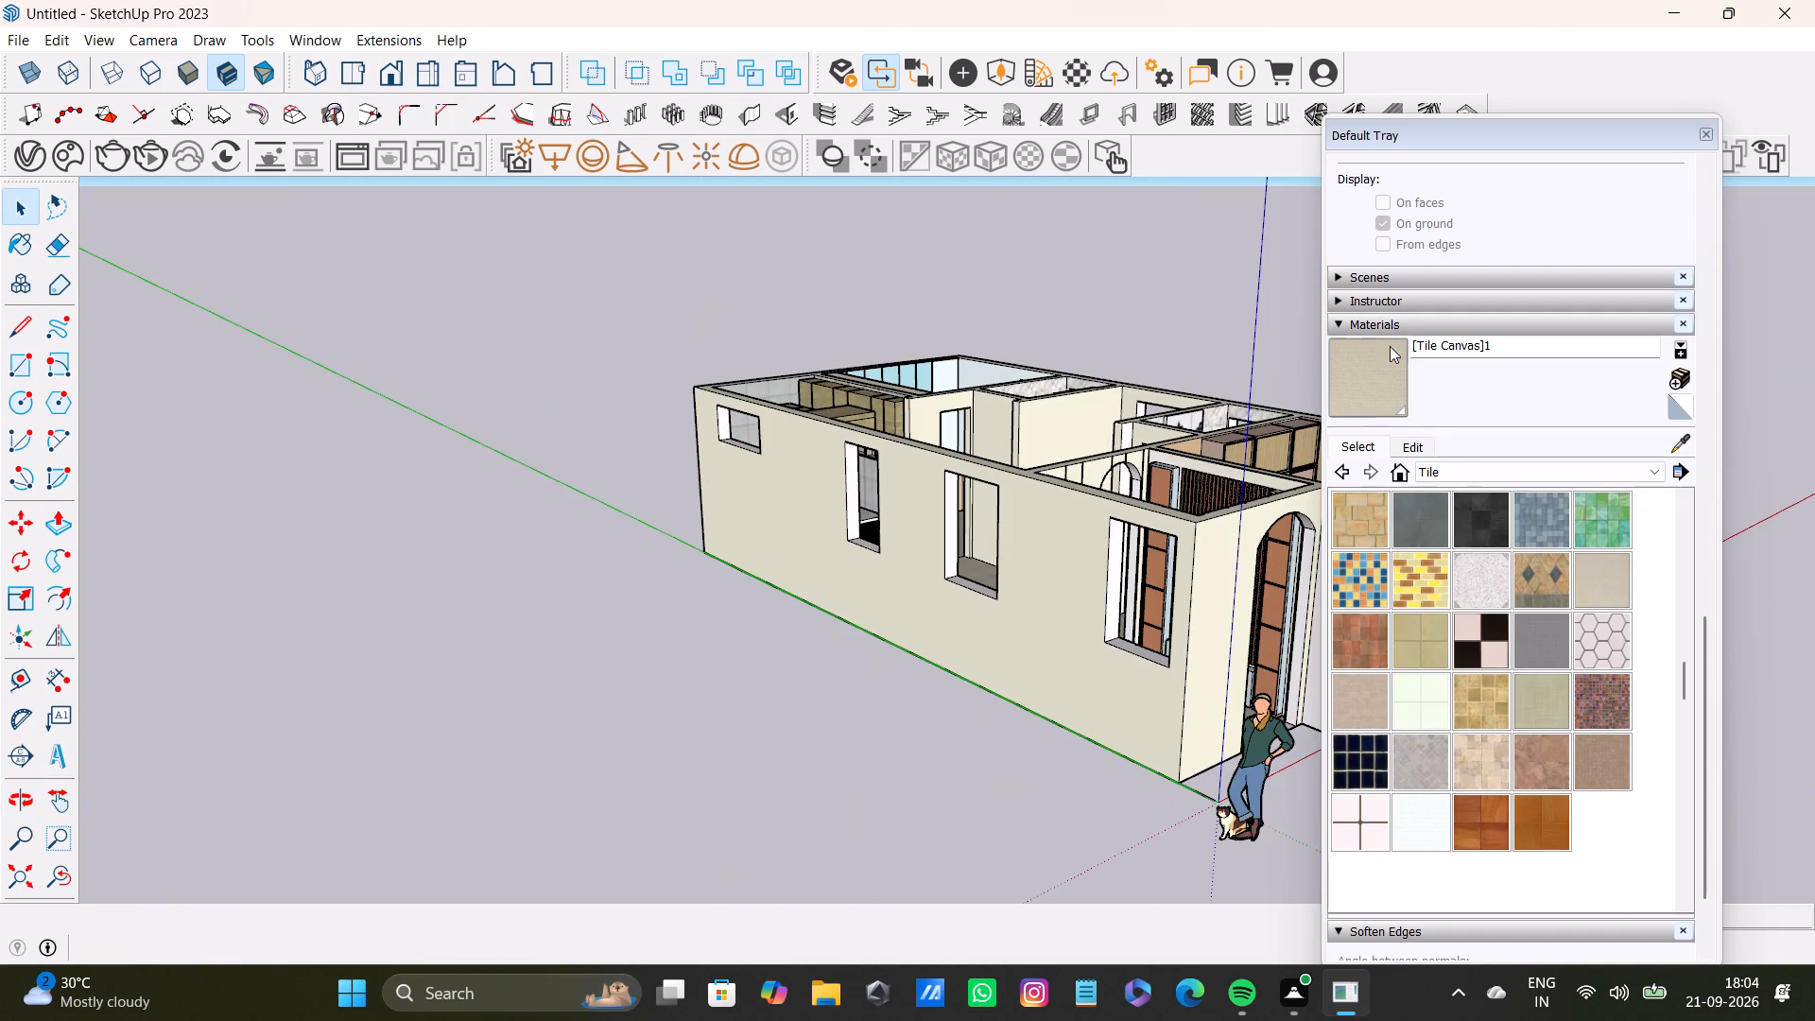
Sample 0049_Beige from the long exterior wall and paint the unpainted return wall beside the arched entrance with it.
left_click(1689, 444)
scroll(1311, 512, "up", 2)
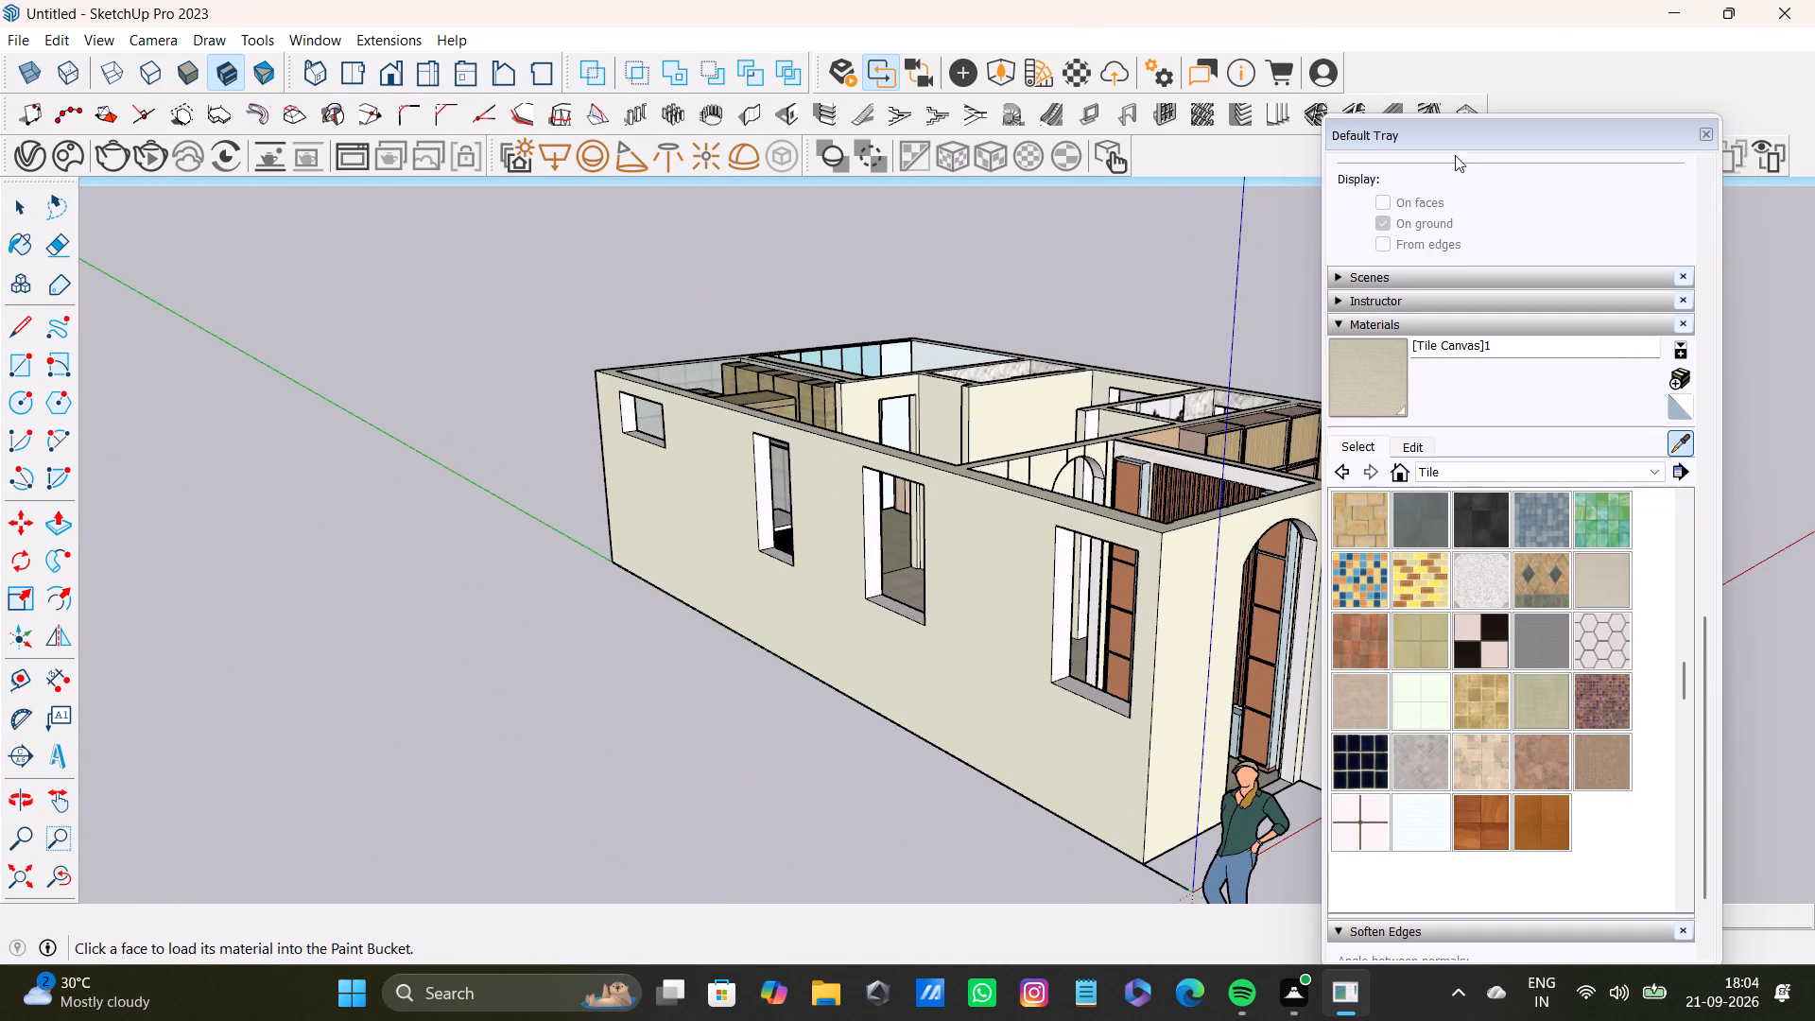
left_click_drag(1466, 133, 1687, 248)
scroll(1363, 514, "up", 3)
left_click(1356, 542)
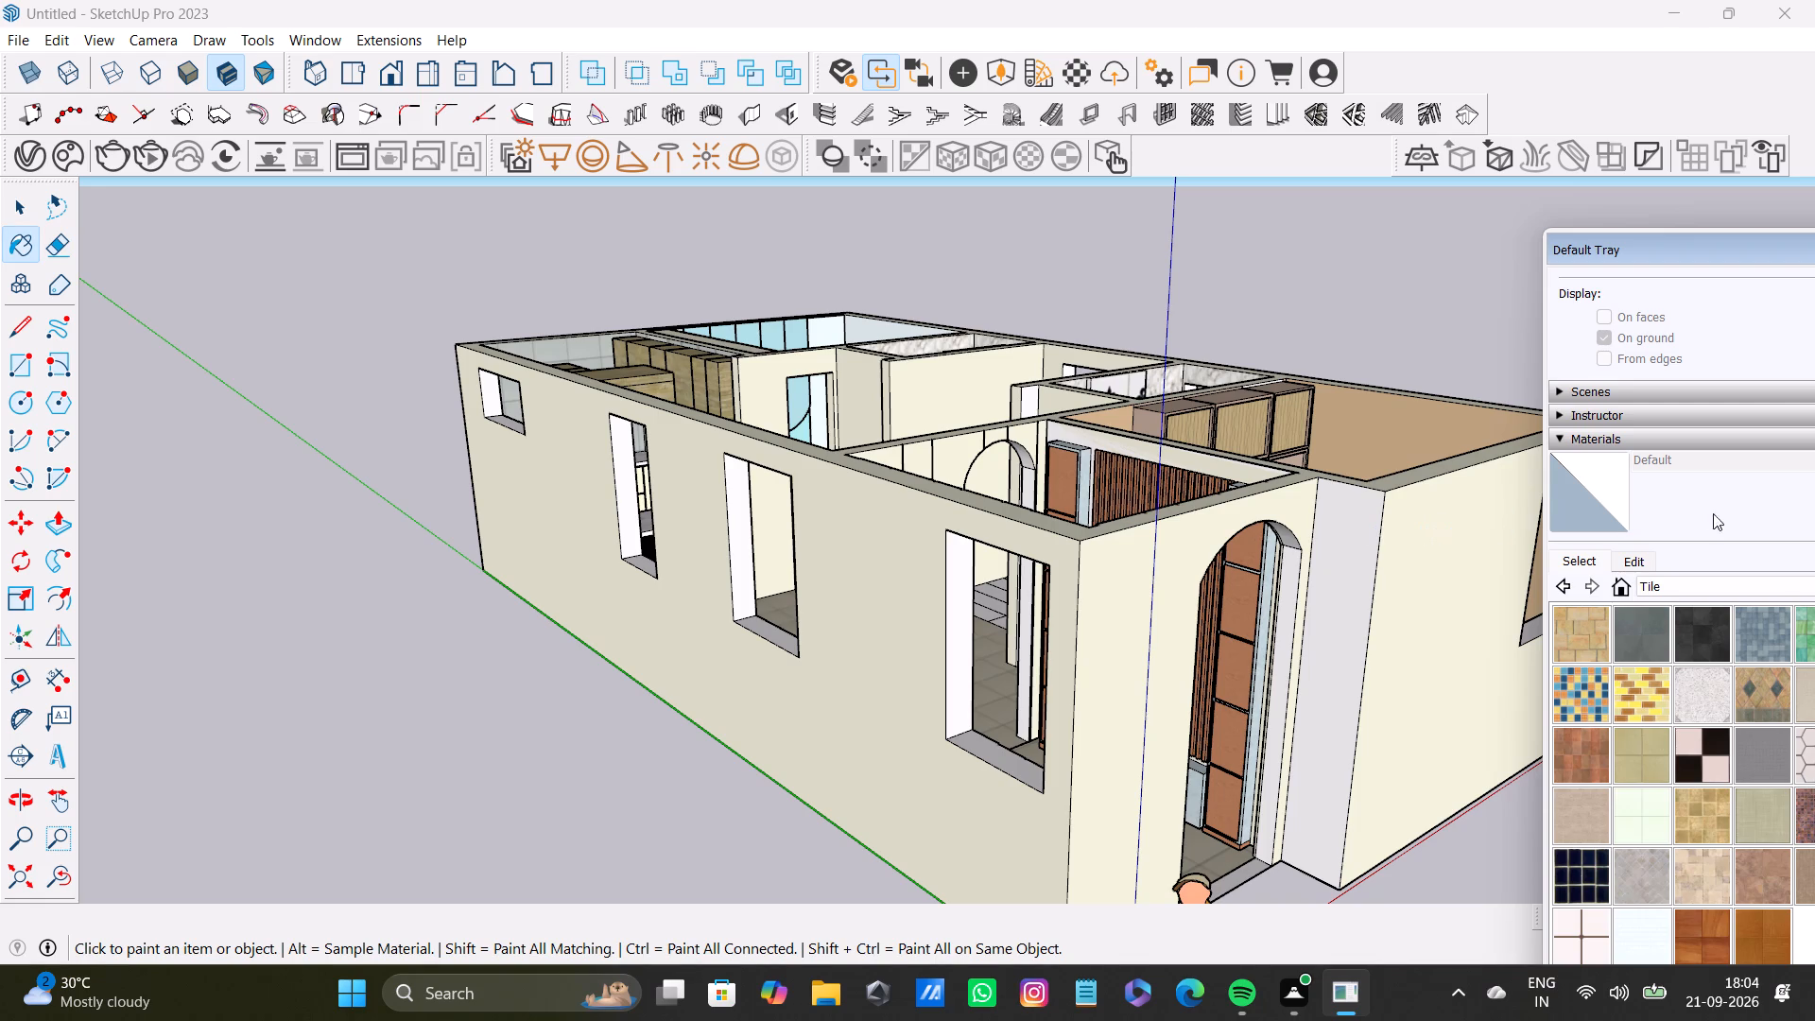
left_click_drag(1622, 246, 297, 202)
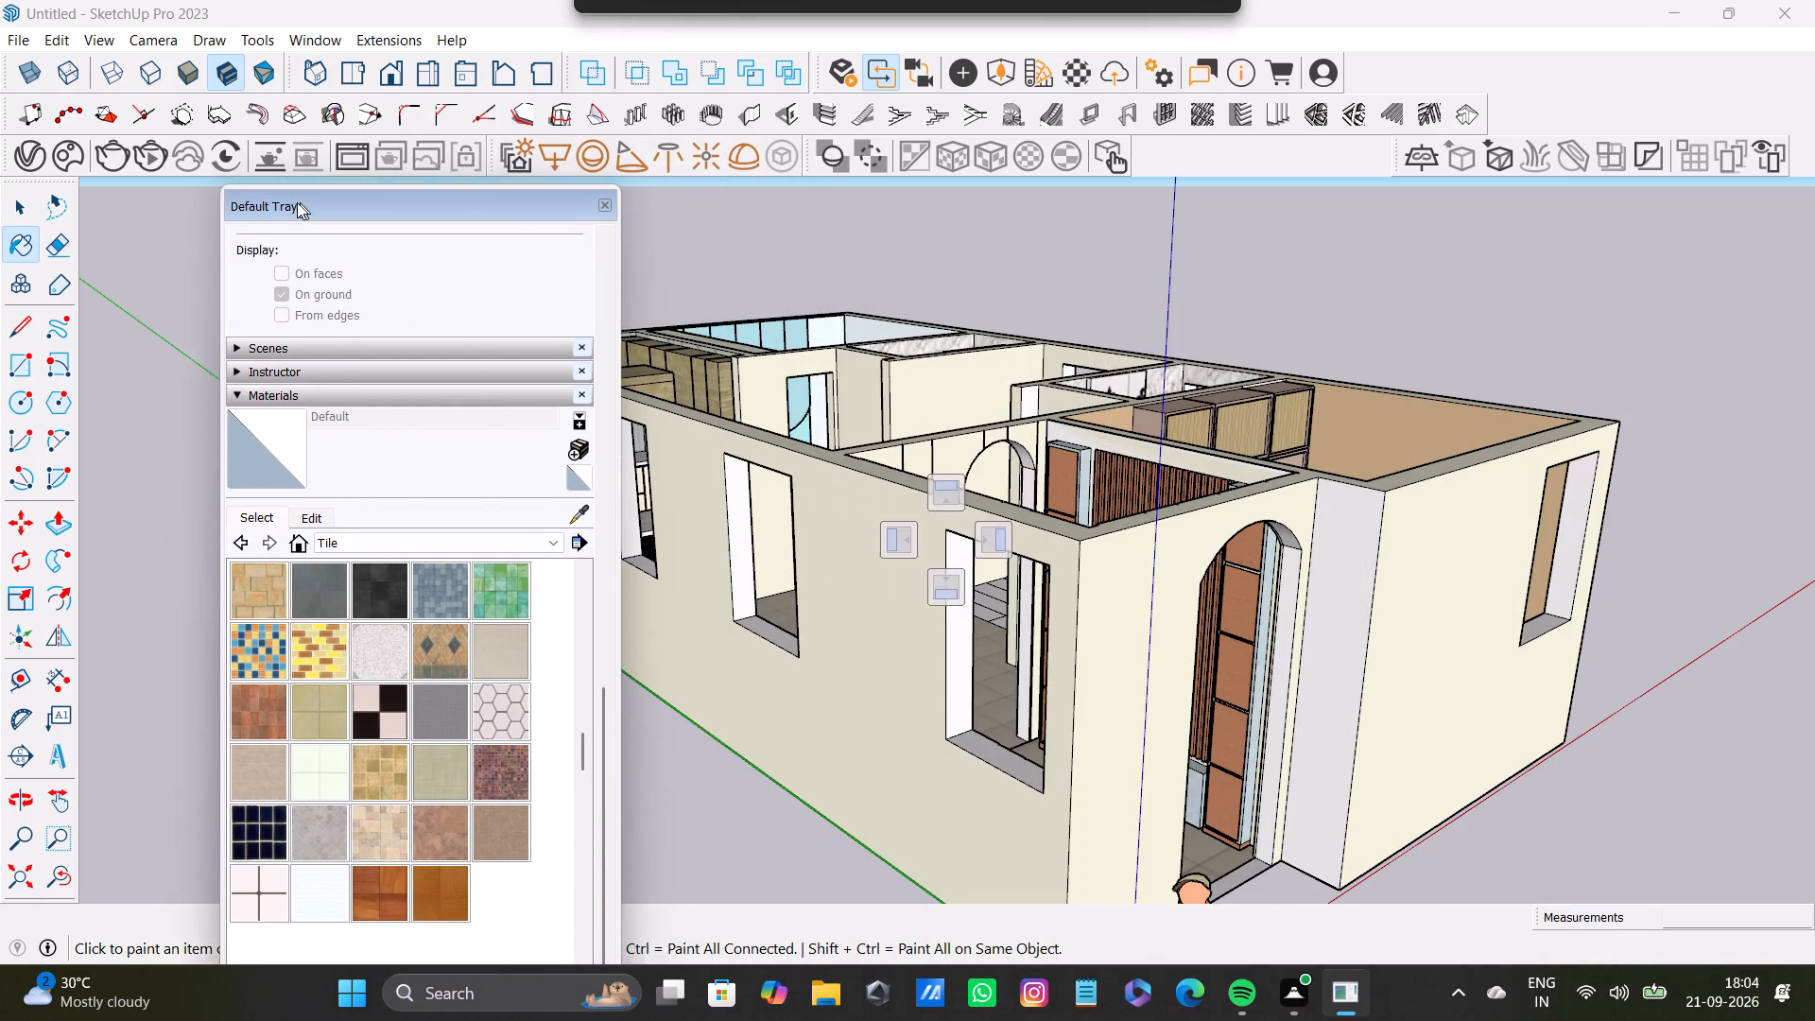
left_click_drag(297, 202, 256, 192)
left_click(527, 502)
left_click(1358, 562)
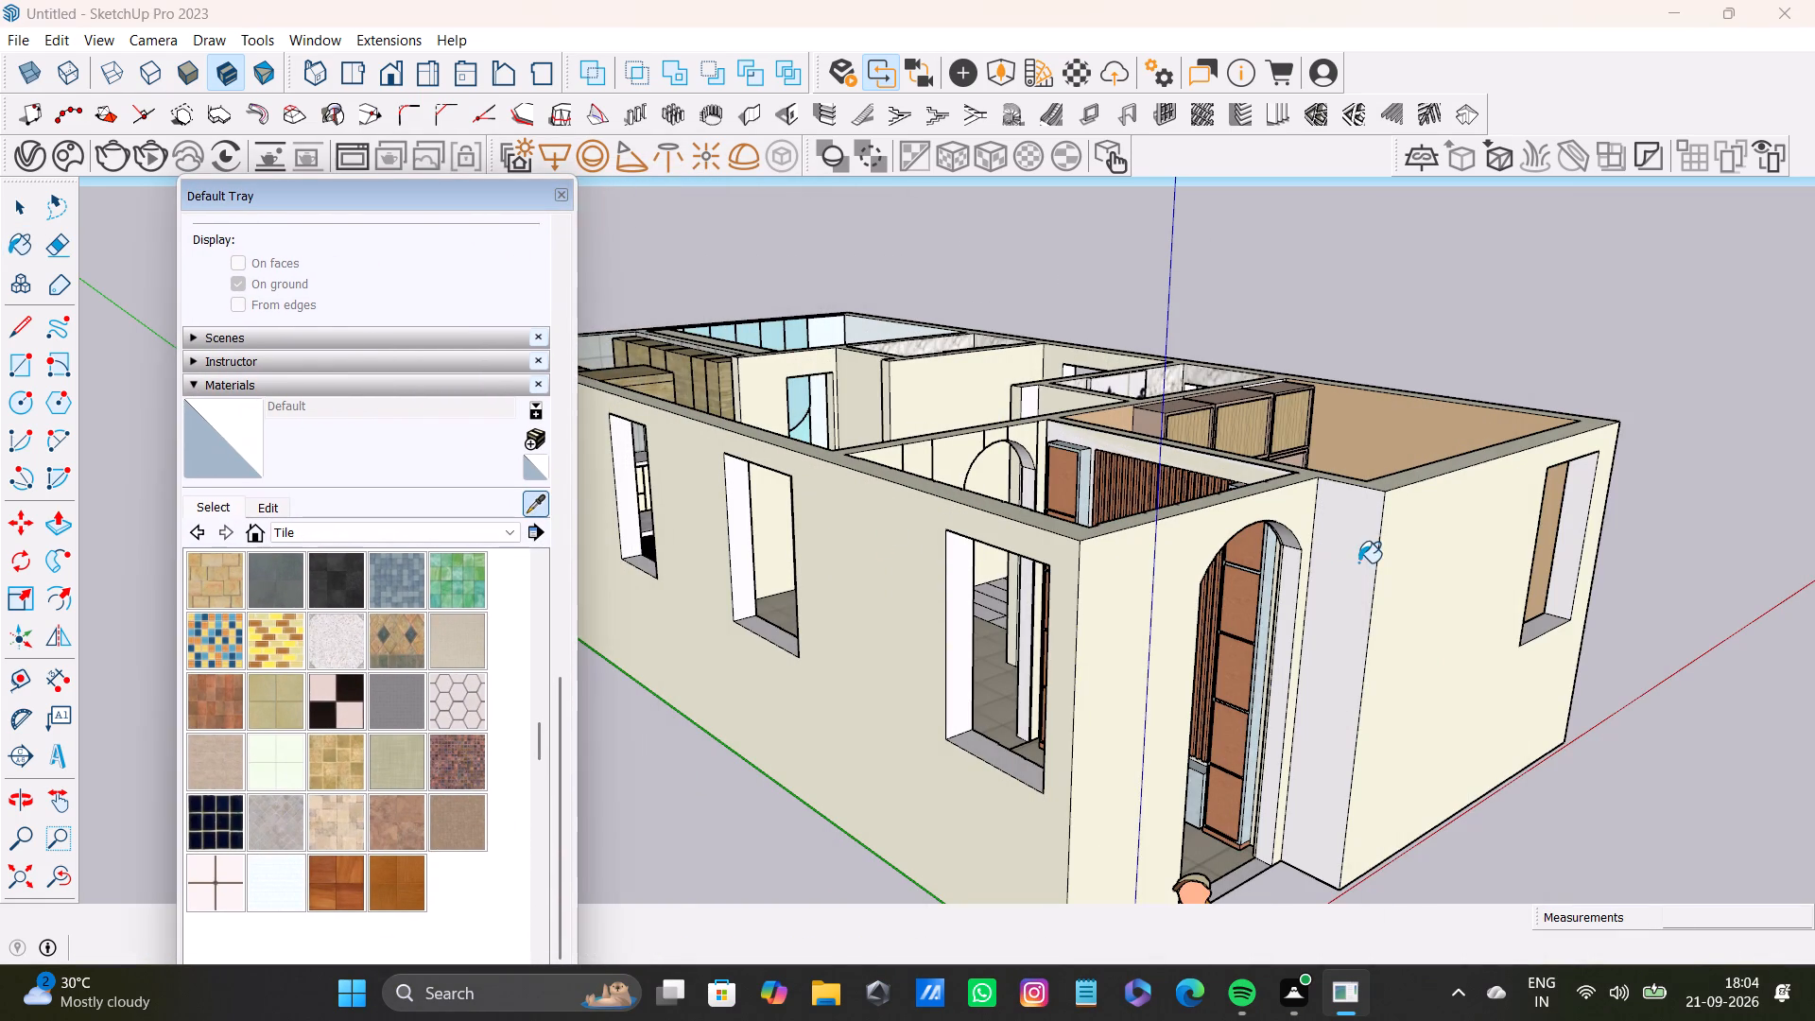
left_click(536, 501)
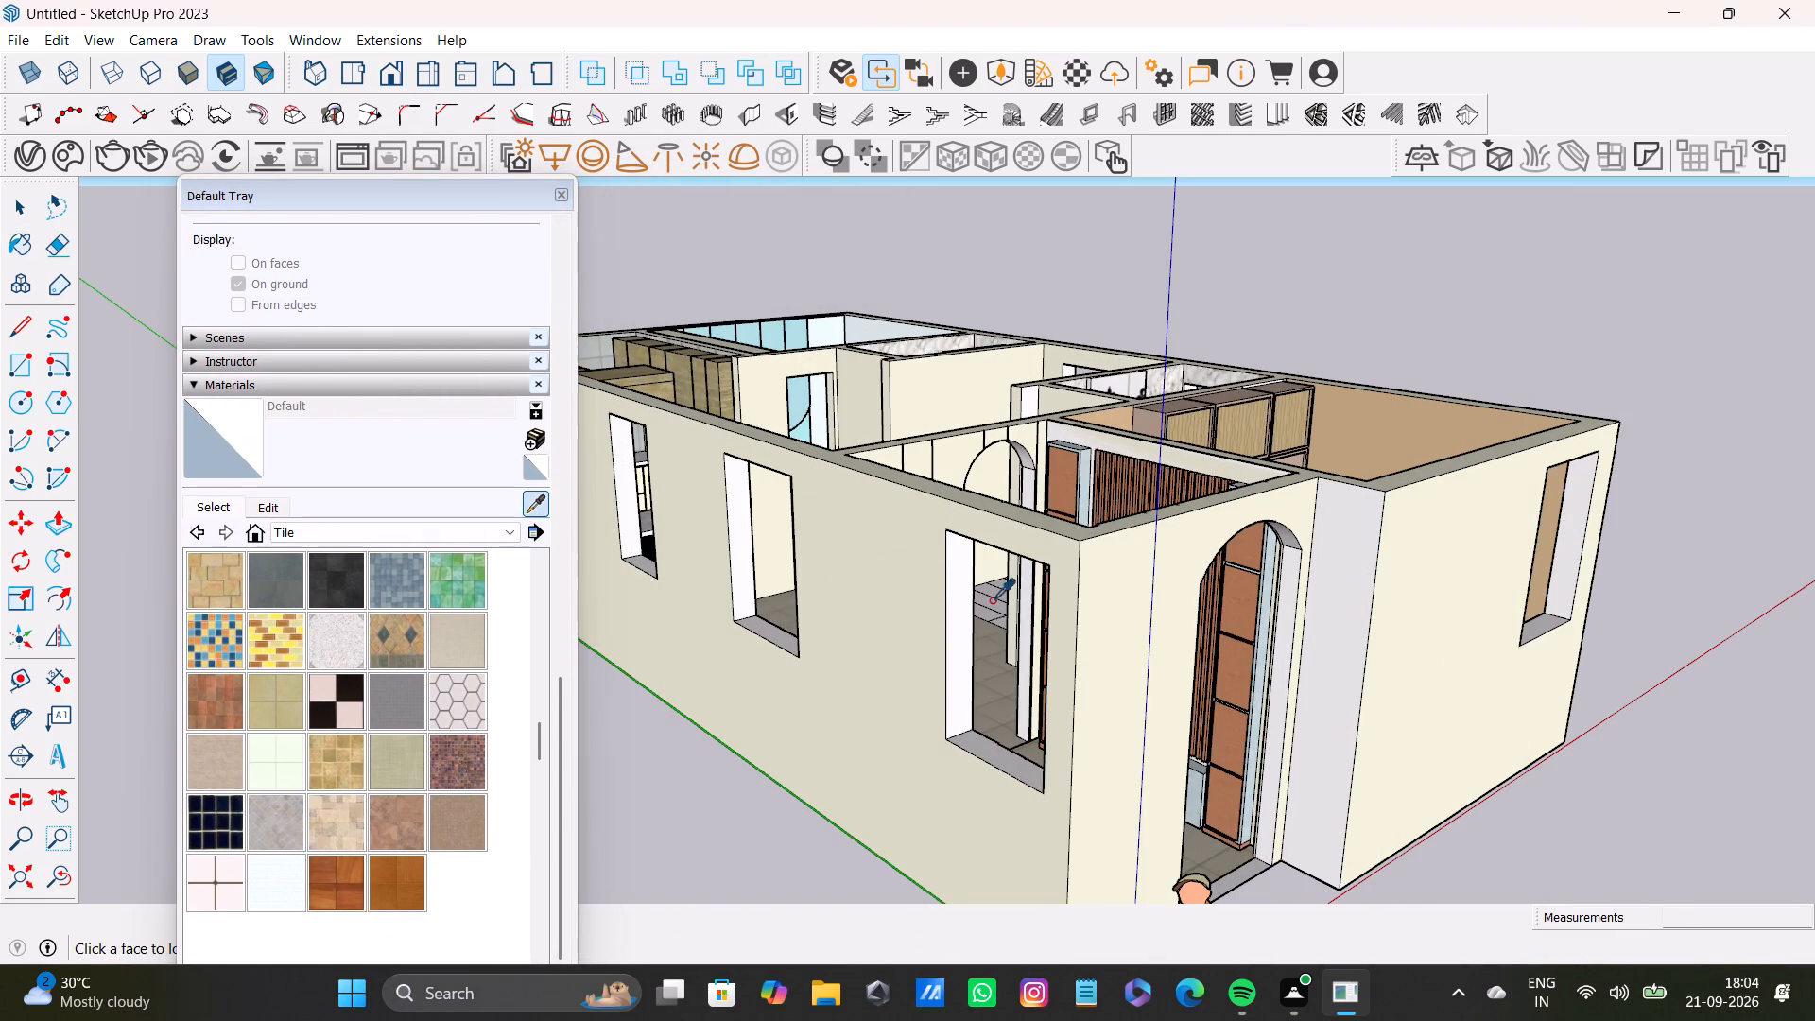
left_click(896, 562)
left_click(225, 439)
left_click(1341, 604)
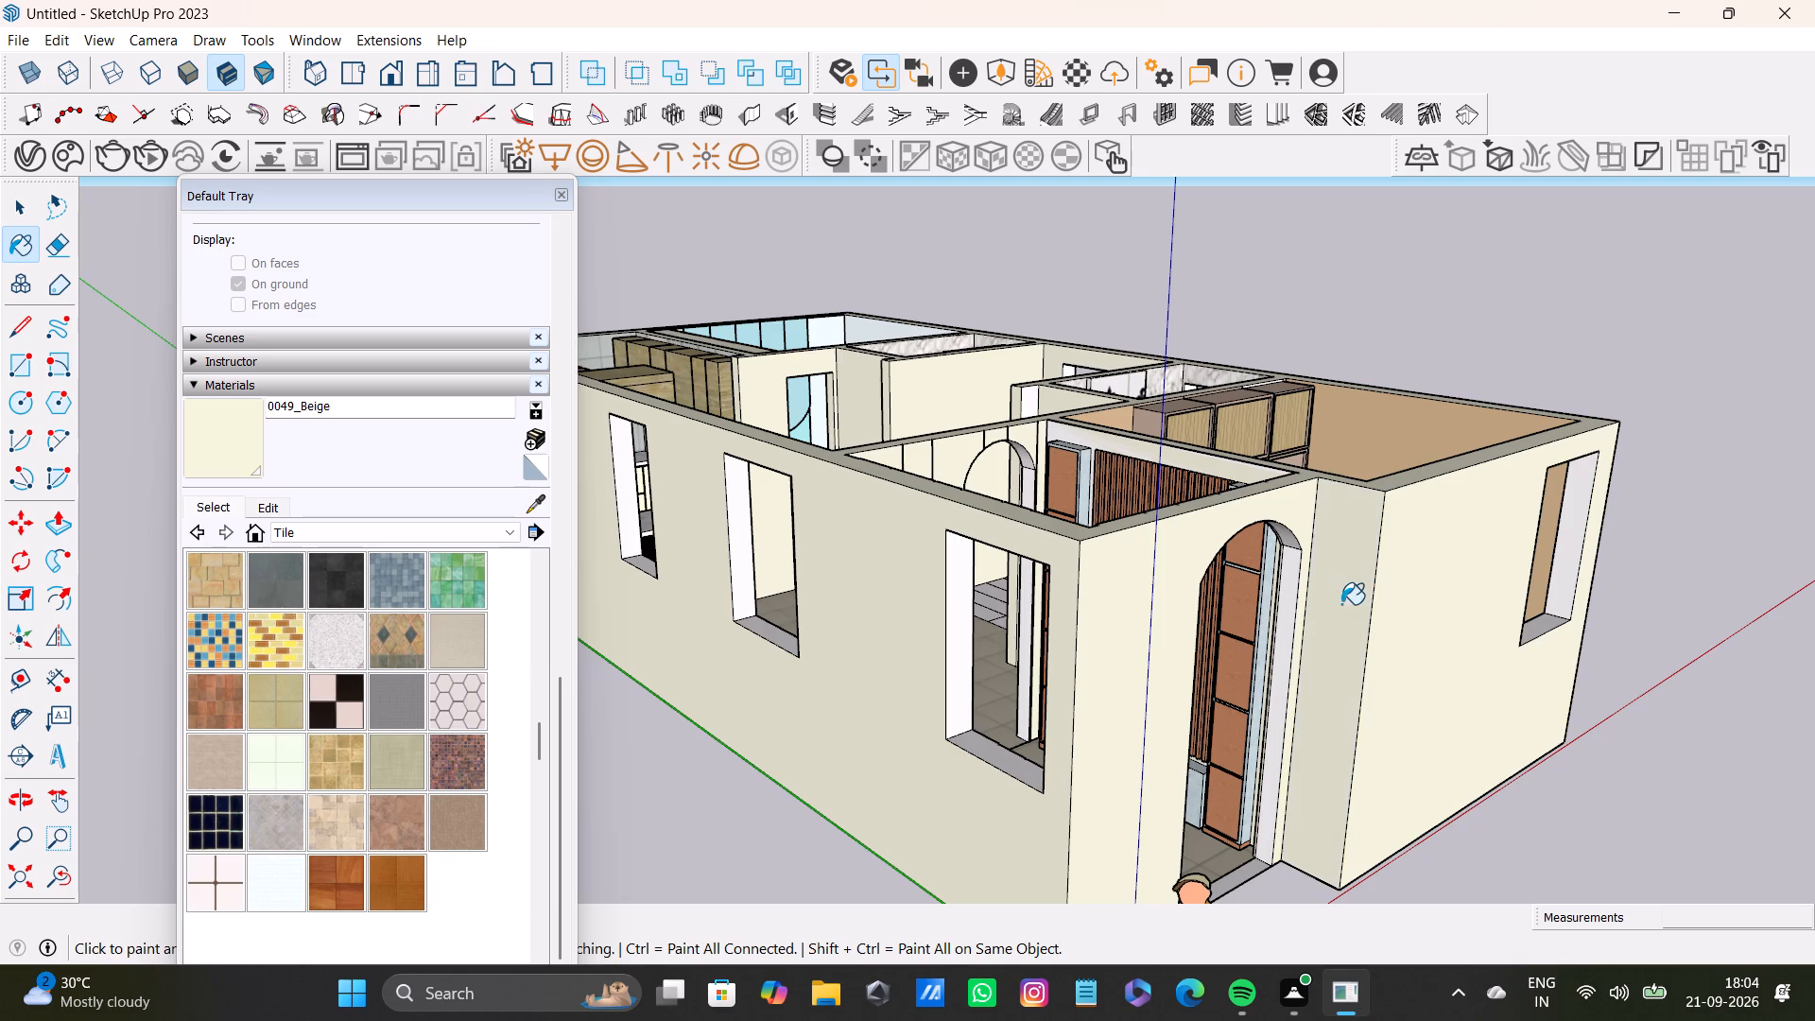
scroll(1278, 623, "up", 4)
scroll(1278, 590, "down", 9)
middle_click_drag(1319, 637, 1609, 844)
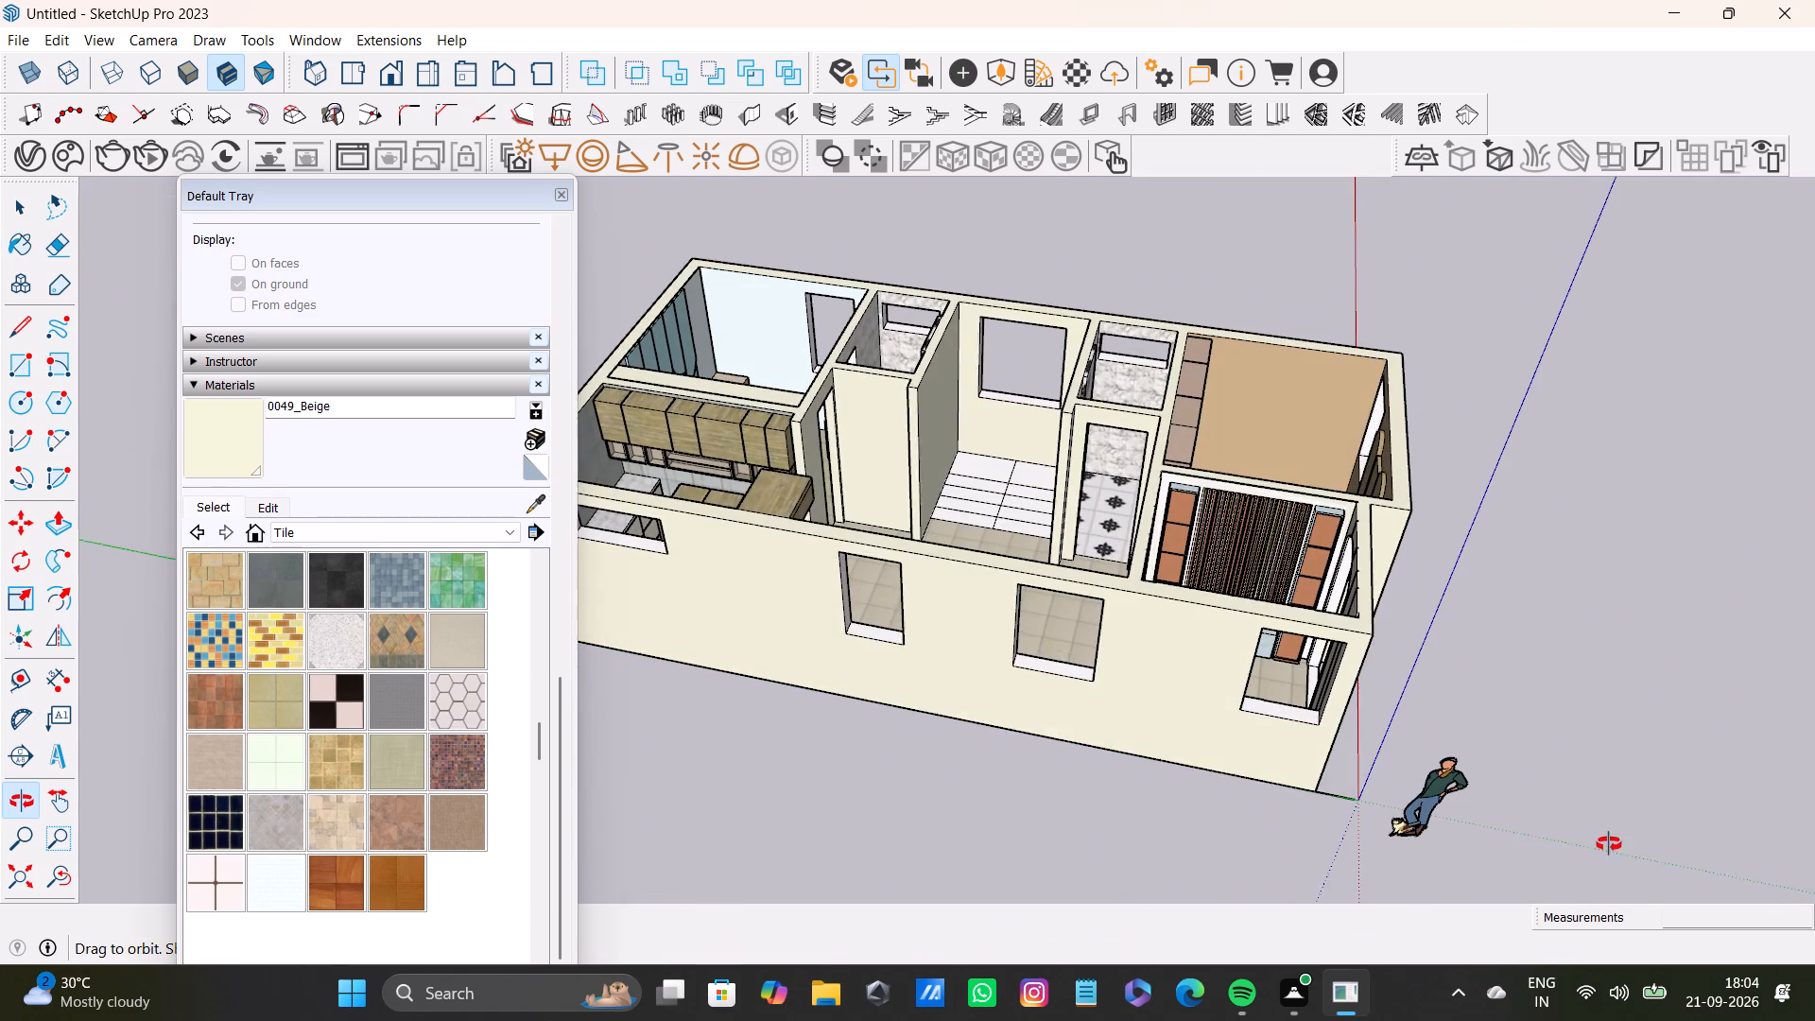
middle_click_drag(1609, 844, 1614, 844)
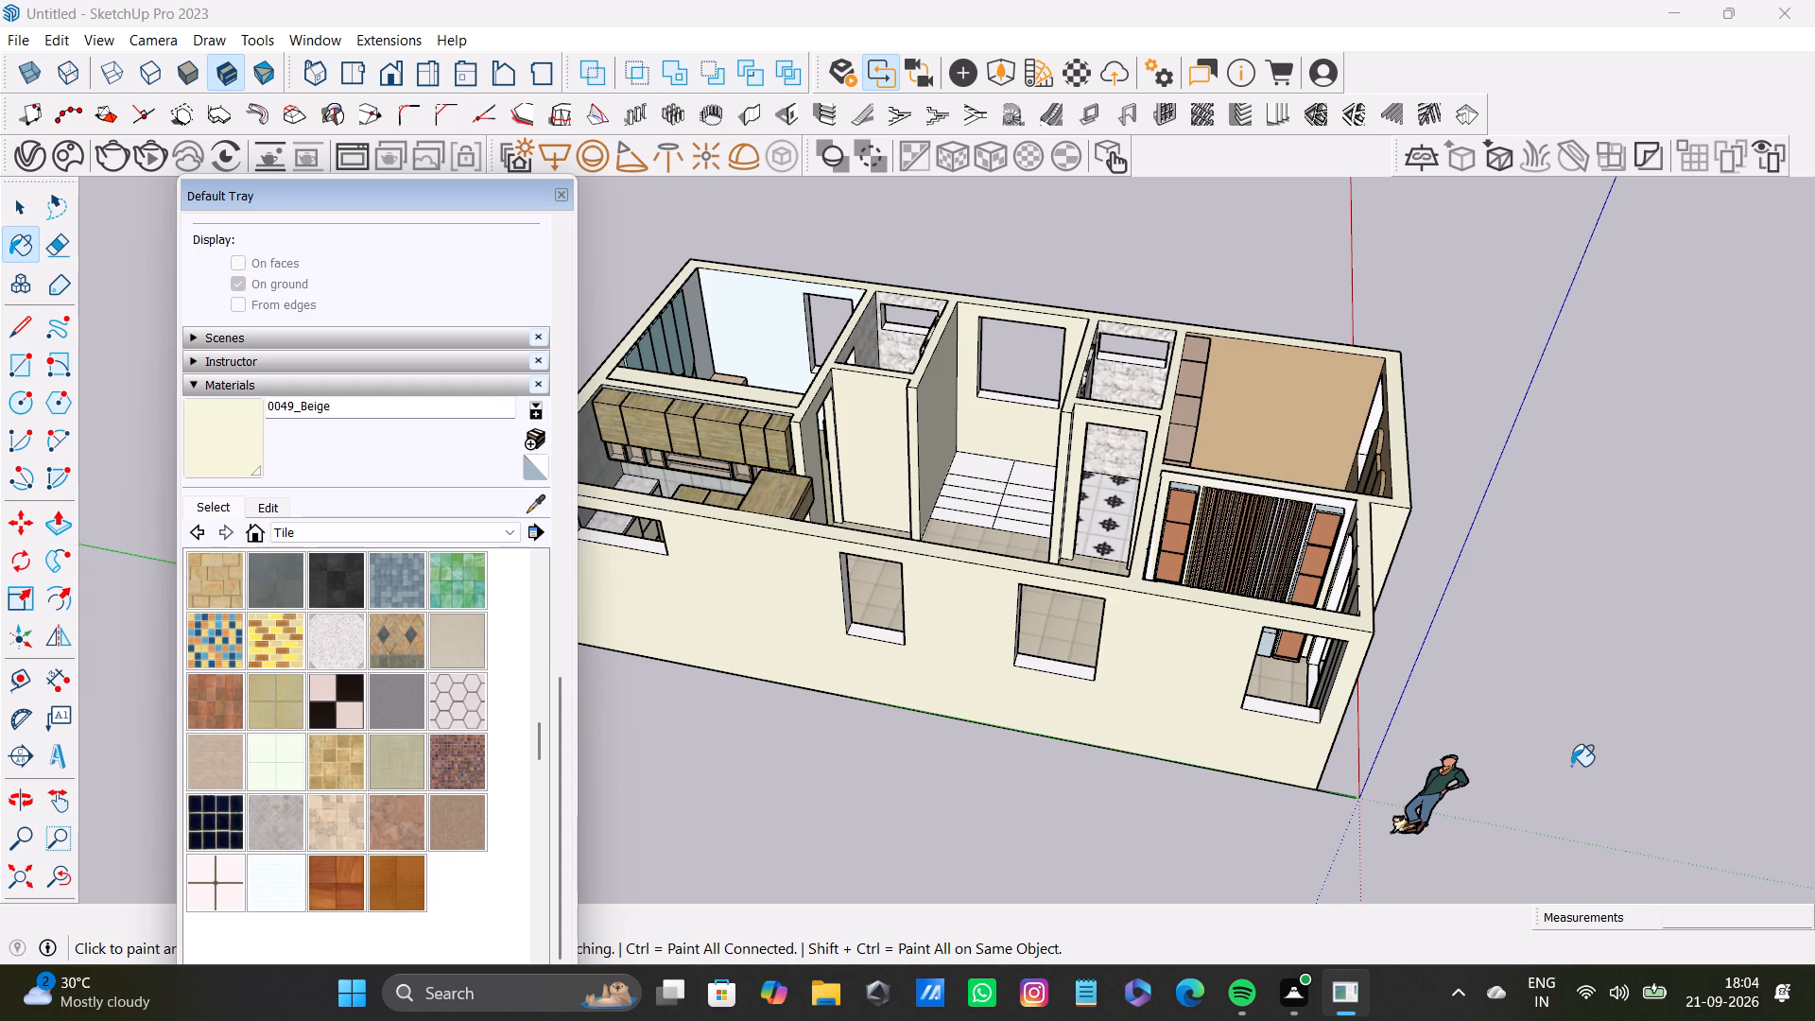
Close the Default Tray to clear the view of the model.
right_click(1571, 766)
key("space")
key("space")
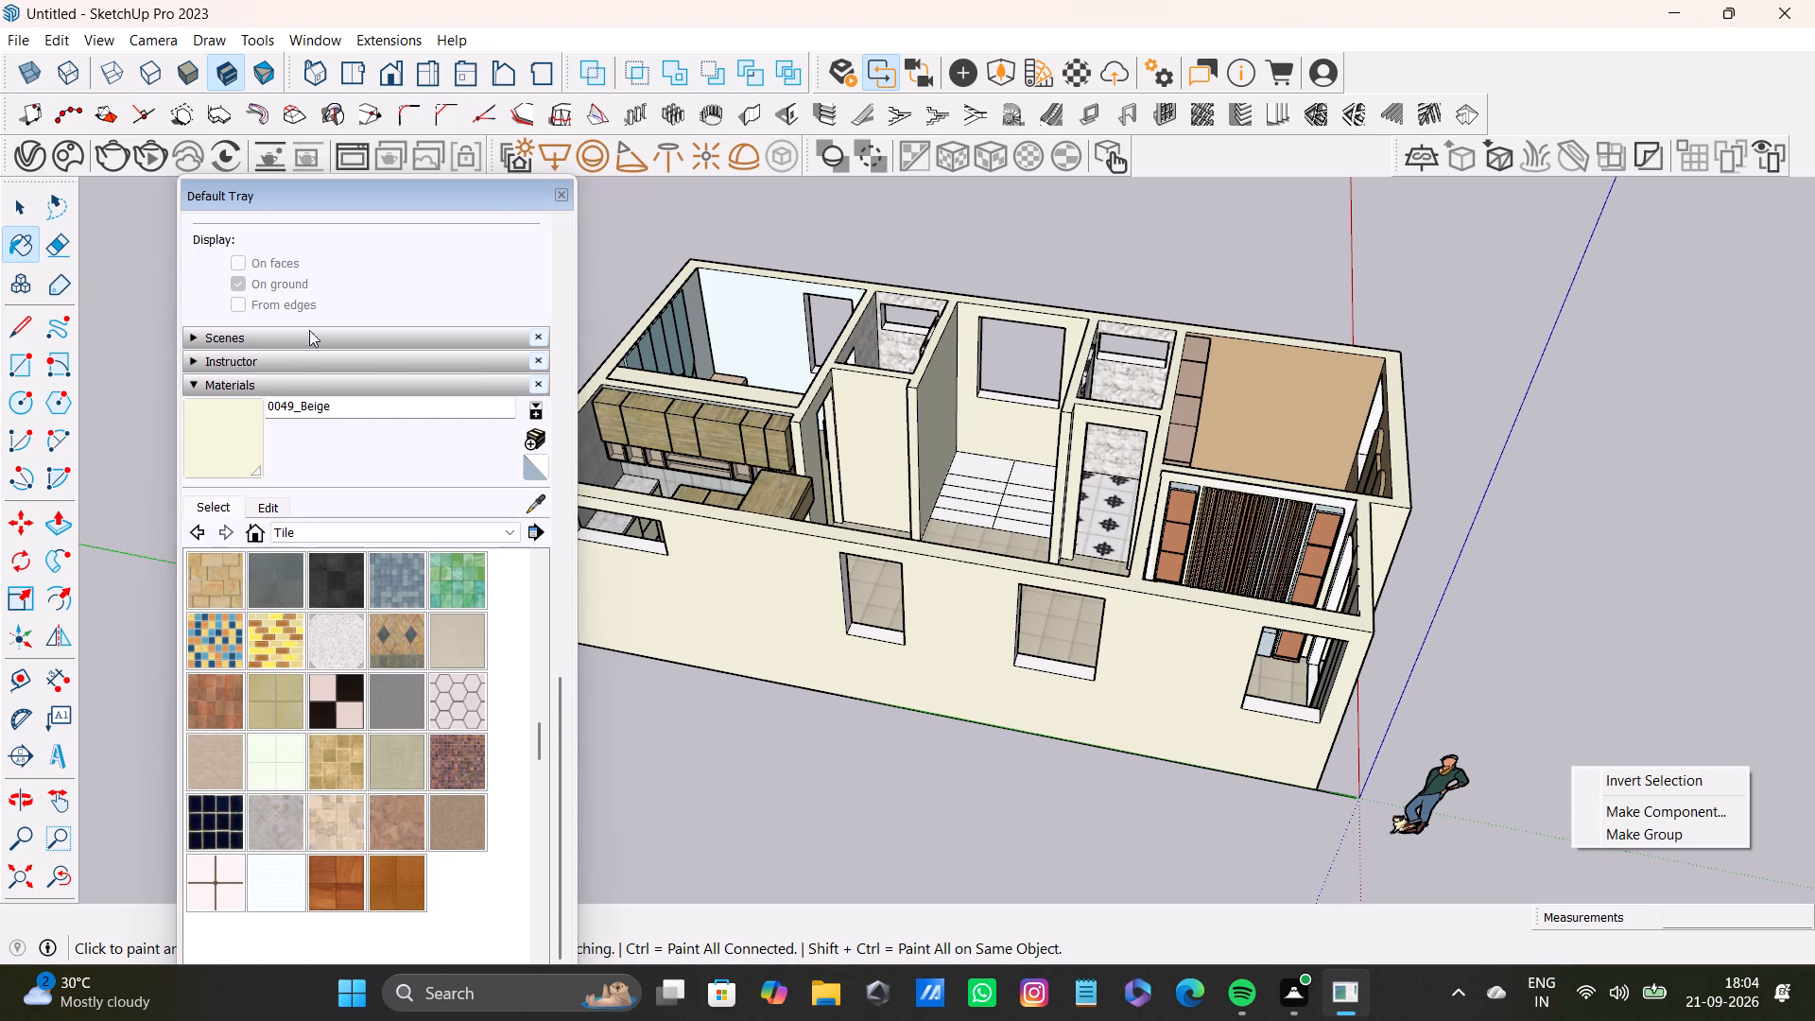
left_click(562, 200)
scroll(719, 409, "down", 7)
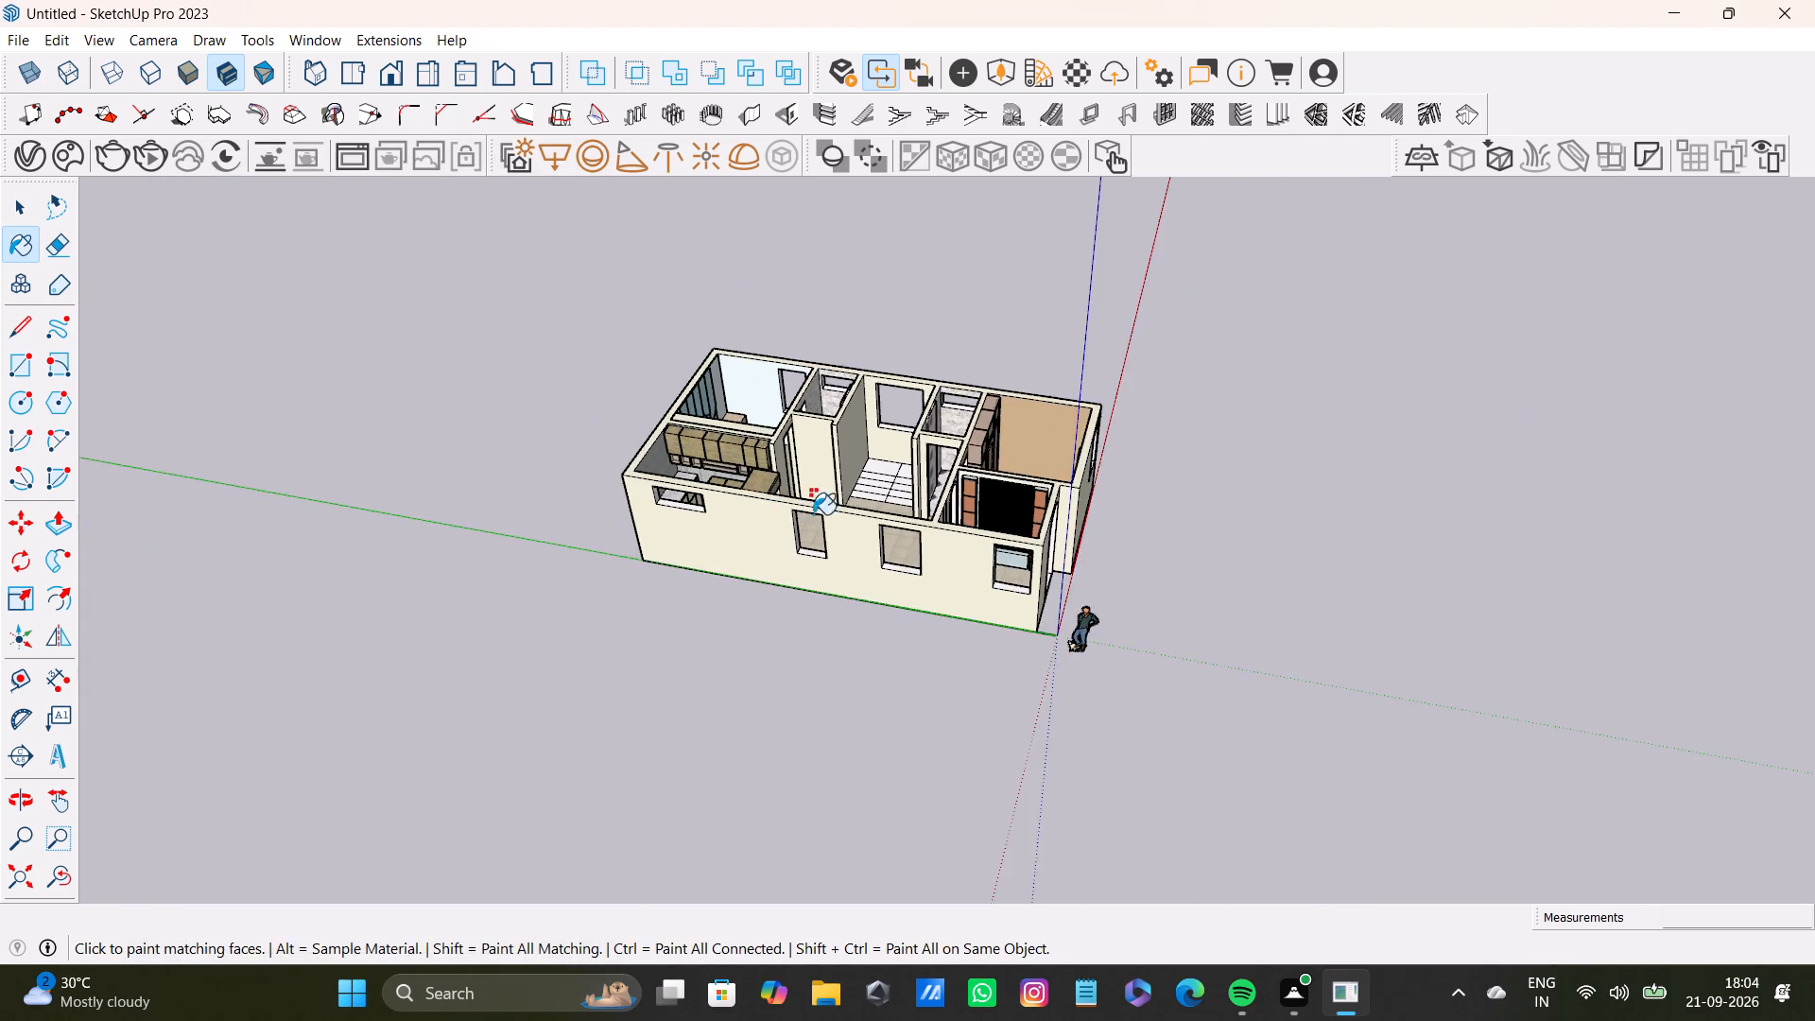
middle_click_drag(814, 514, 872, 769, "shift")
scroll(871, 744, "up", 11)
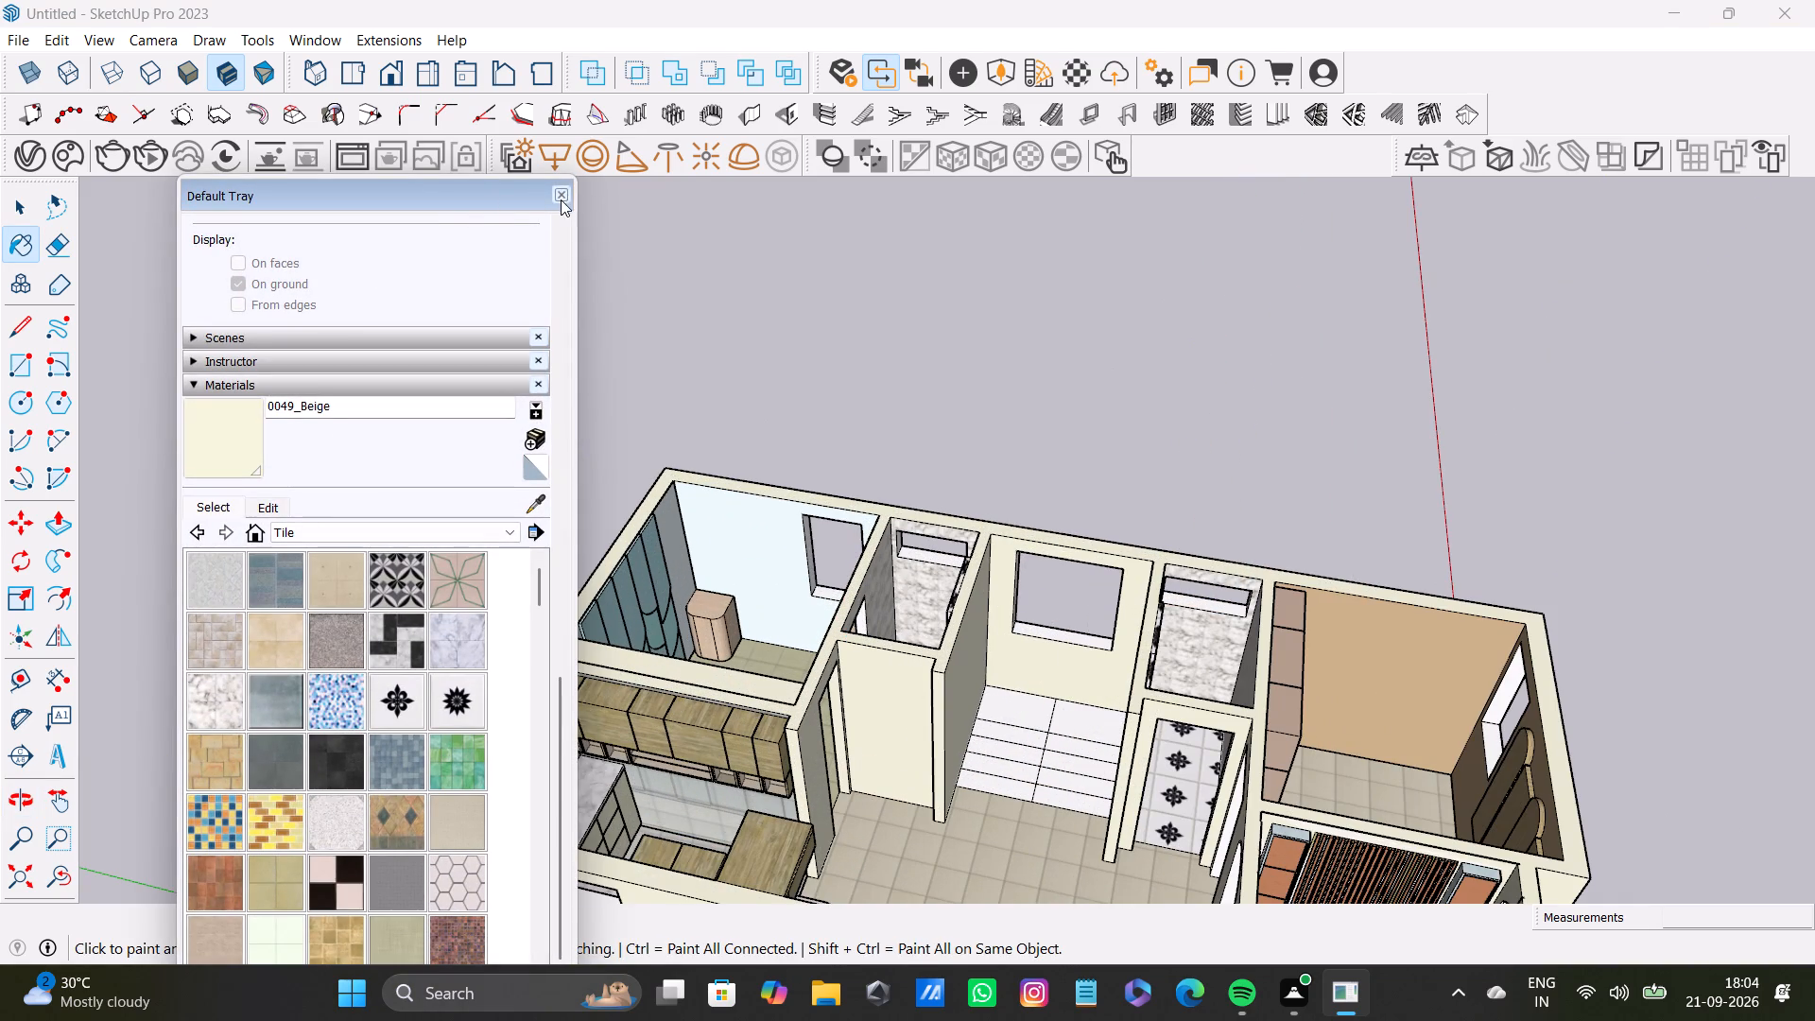
Leave the Paint Bucket and clear the Default Tray away from the view of the house model.
left_click(561, 199)
scroll(552, 398, "down", 3)
middle_click_drag(578, 552, 1241, 549)
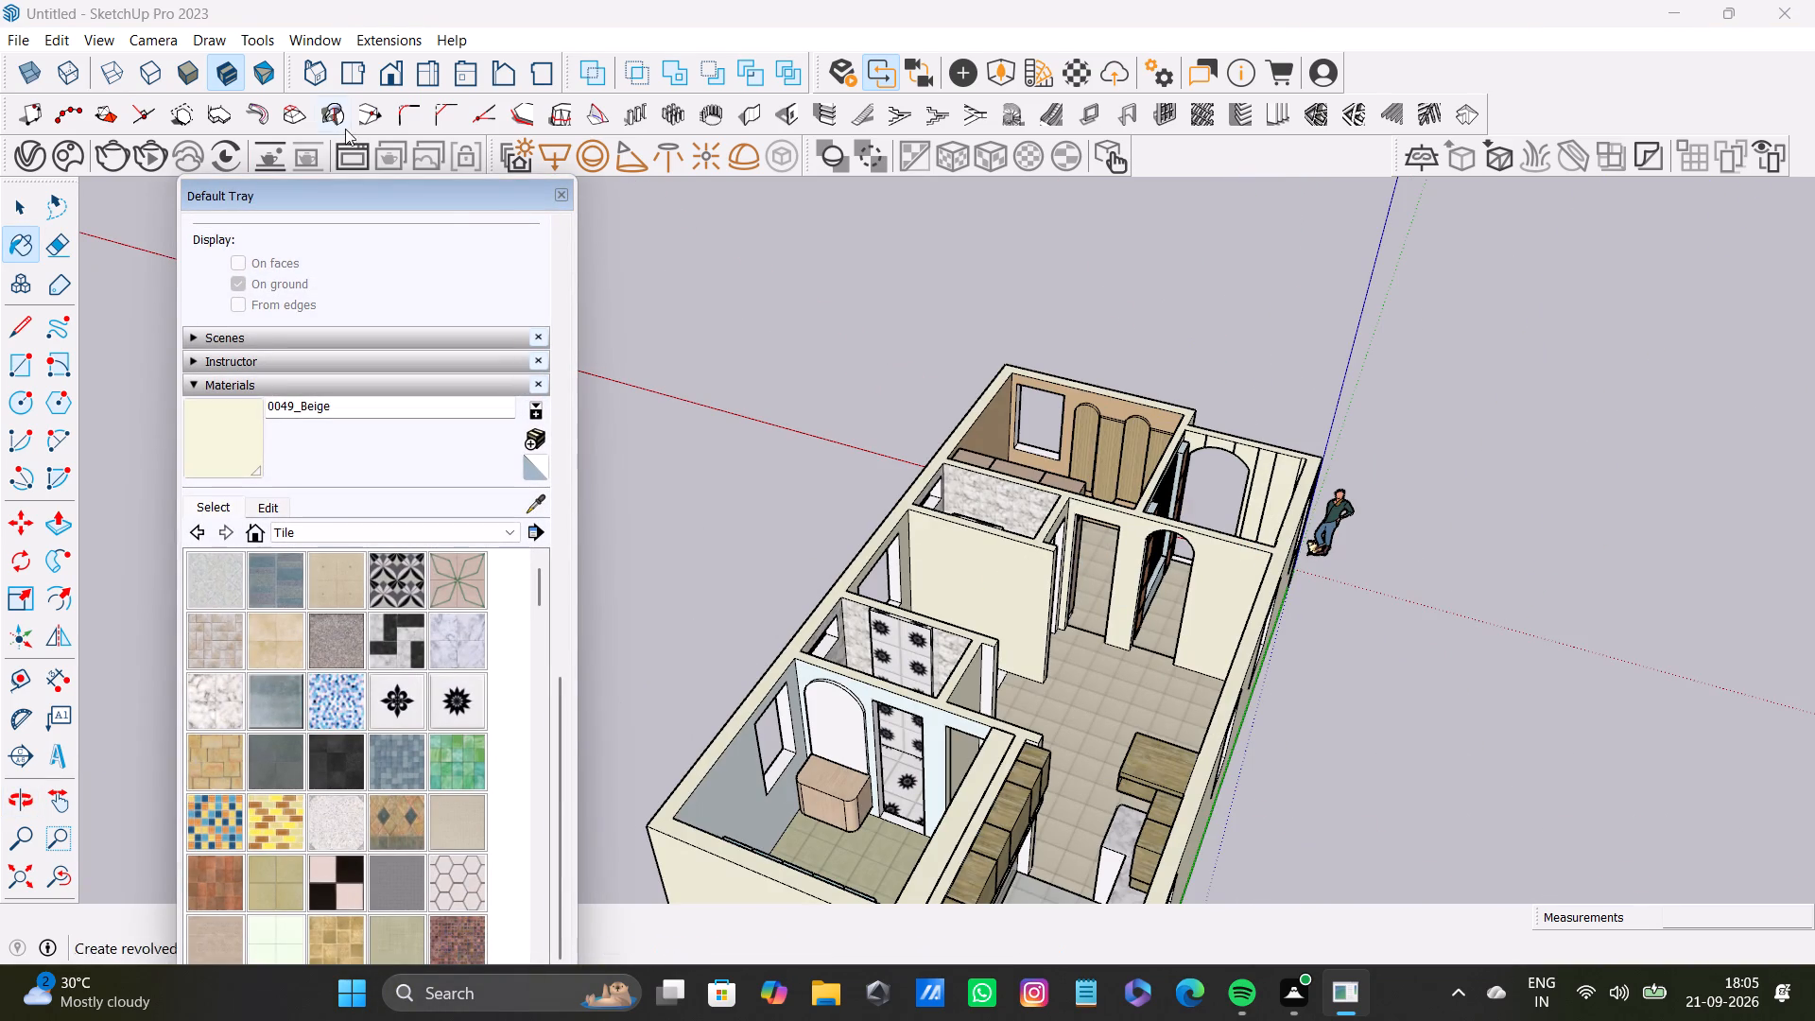
left_click(567, 200)
scroll(809, 455, "down", 3)
middle_click_drag(878, 543, 1261, 539)
scroll(826, 476, "up", 2)
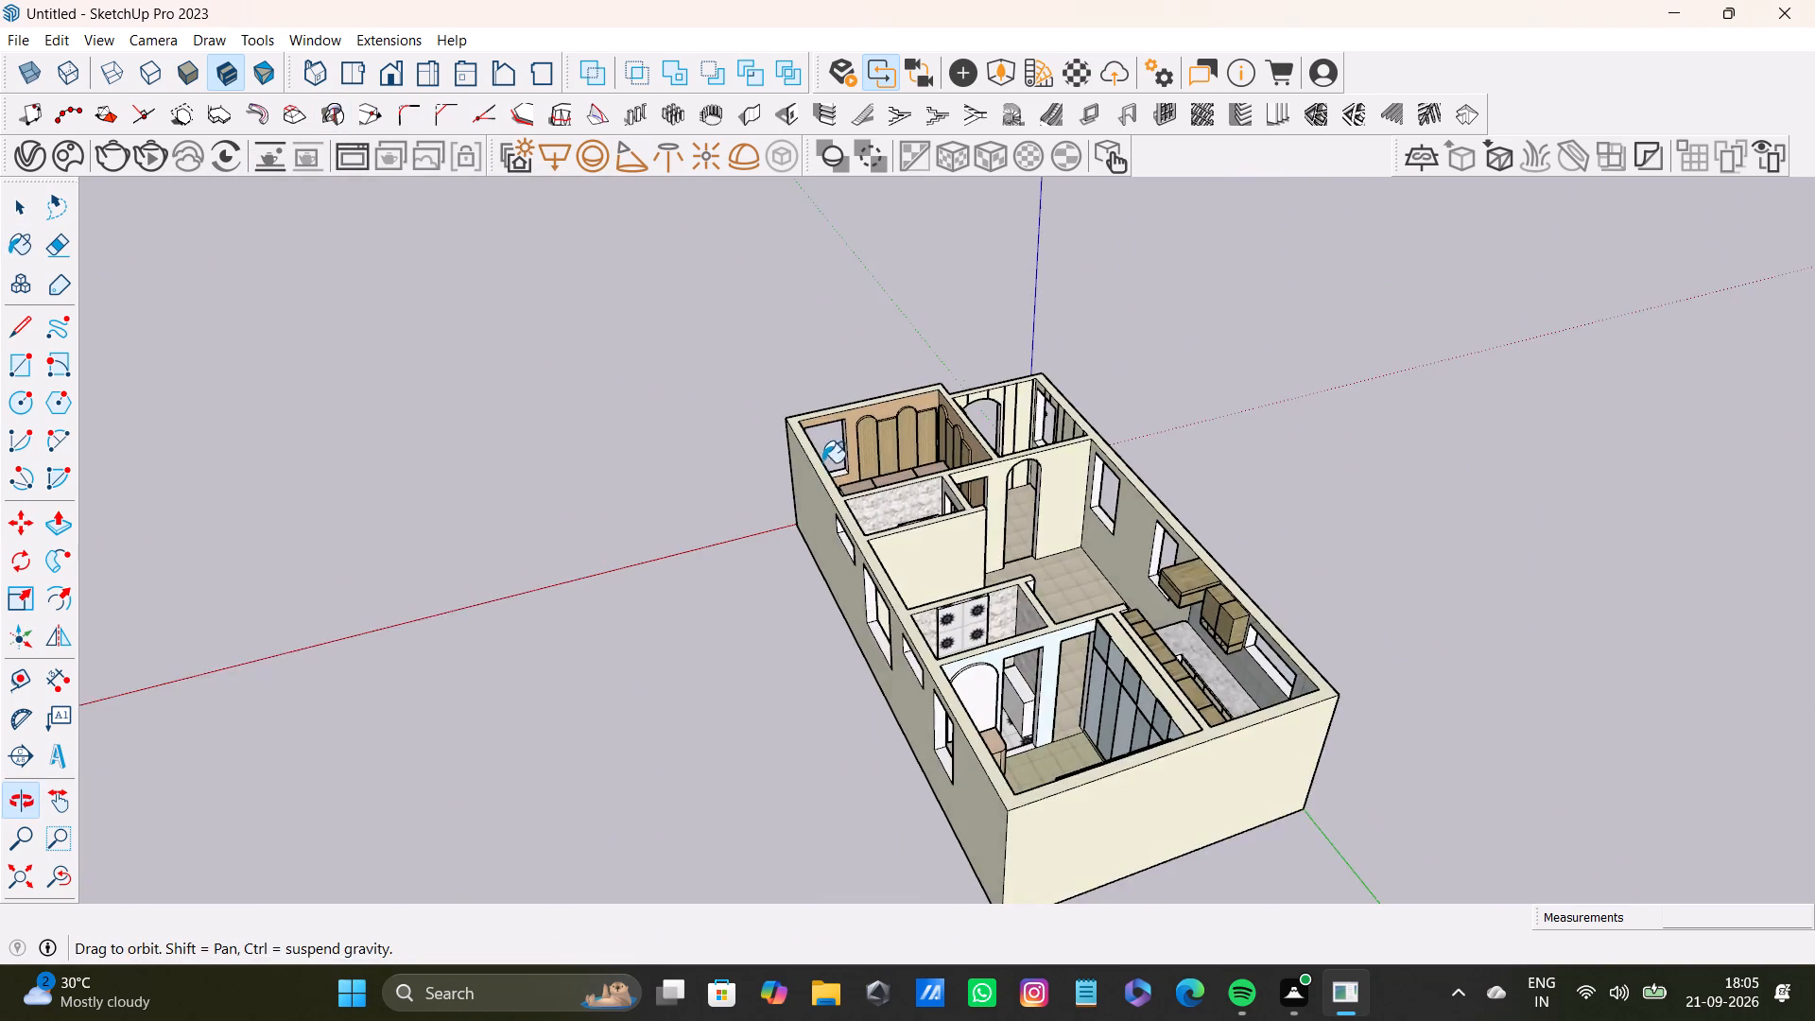
scroll(822, 462, "up", 2)
middle_click_drag(826, 457, 1406, 510)
left_click_drag(432, 195, 1621, 651)
scroll(1409, 573, "down", 3)
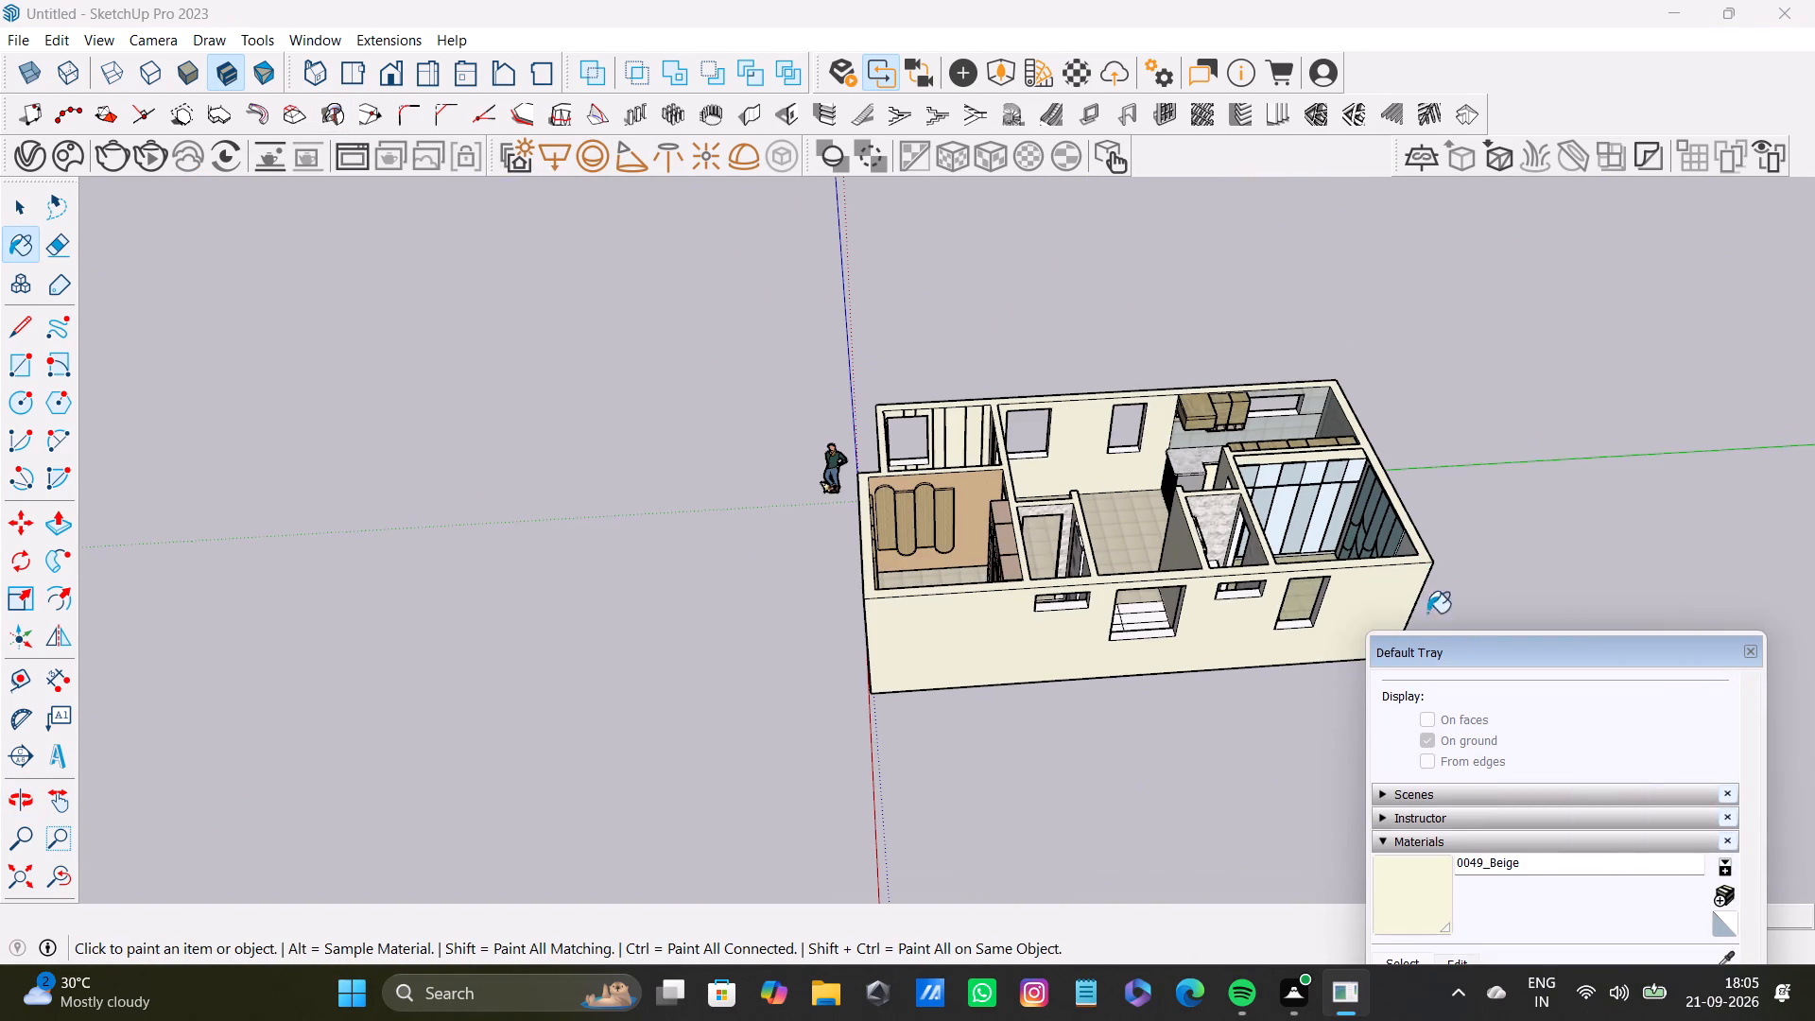
key("space")
scroll(1464, 532, "down", 4)
middle_click_drag(1462, 534, 925, 494, "shift")
scroll(920, 496, "up", 9)
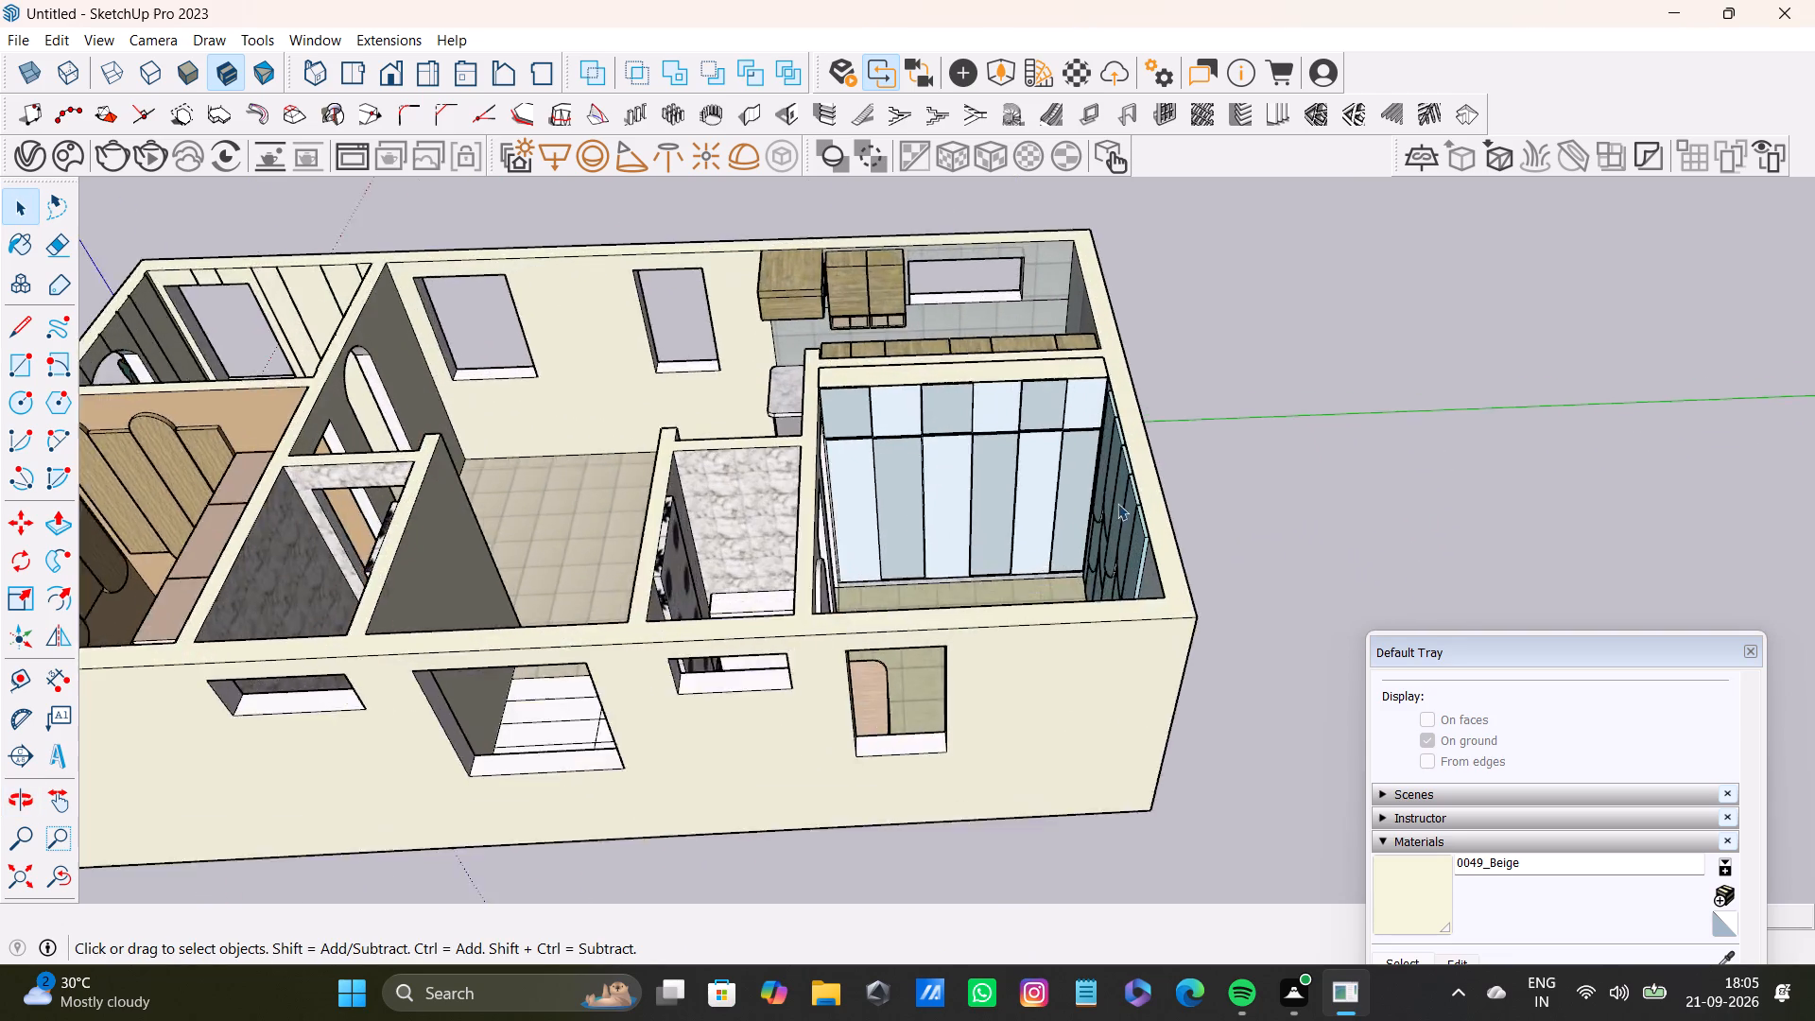
scroll(1117, 503, "up", 4)
scroll(1018, 403, "up", 6)
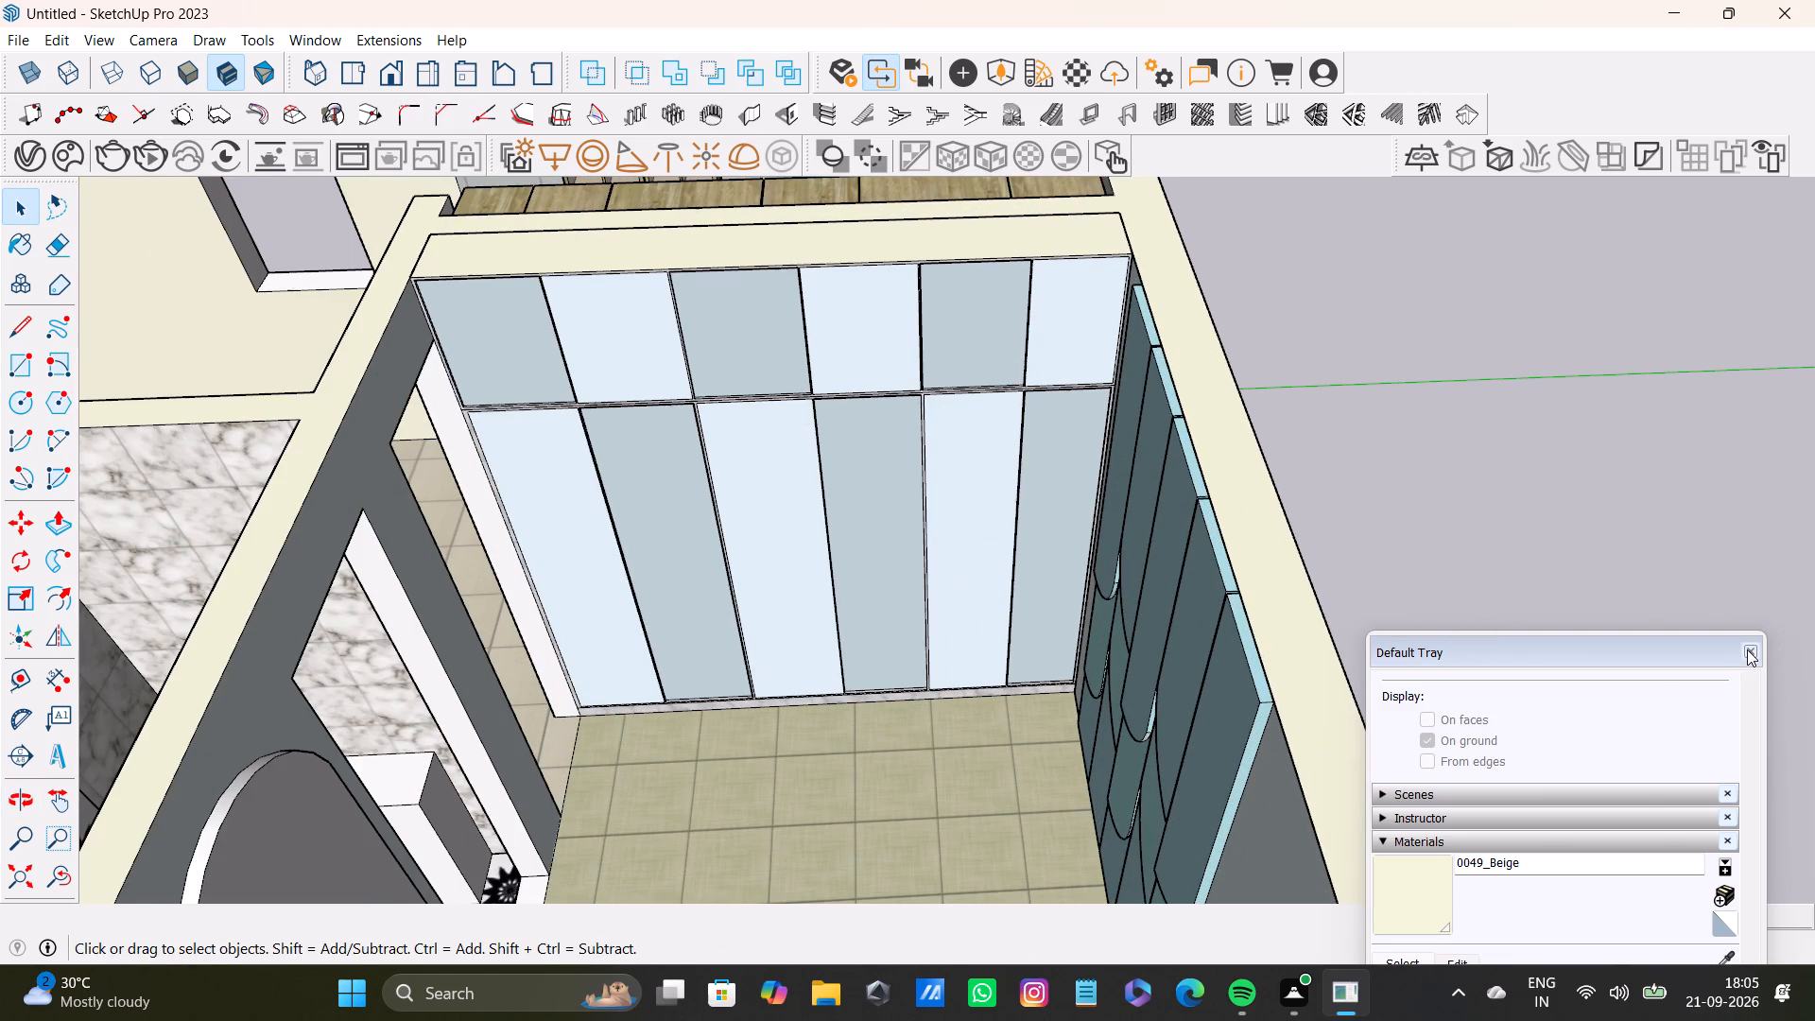
left_click(1747, 649)
Examine the blue-panelled bedroom, kitchen and remaining rooms from several angles to check their finishes.
scroll(1174, 608, "down", 7)
middle_click_drag(504, 657, 1355, 498)
scroll(1305, 513, "down", 4)
middle_click_drag(1124, 521, 834, 676, "shift")
scroll(819, 556, "up", 1)
middle_click_drag(817, 555, 683, 801)
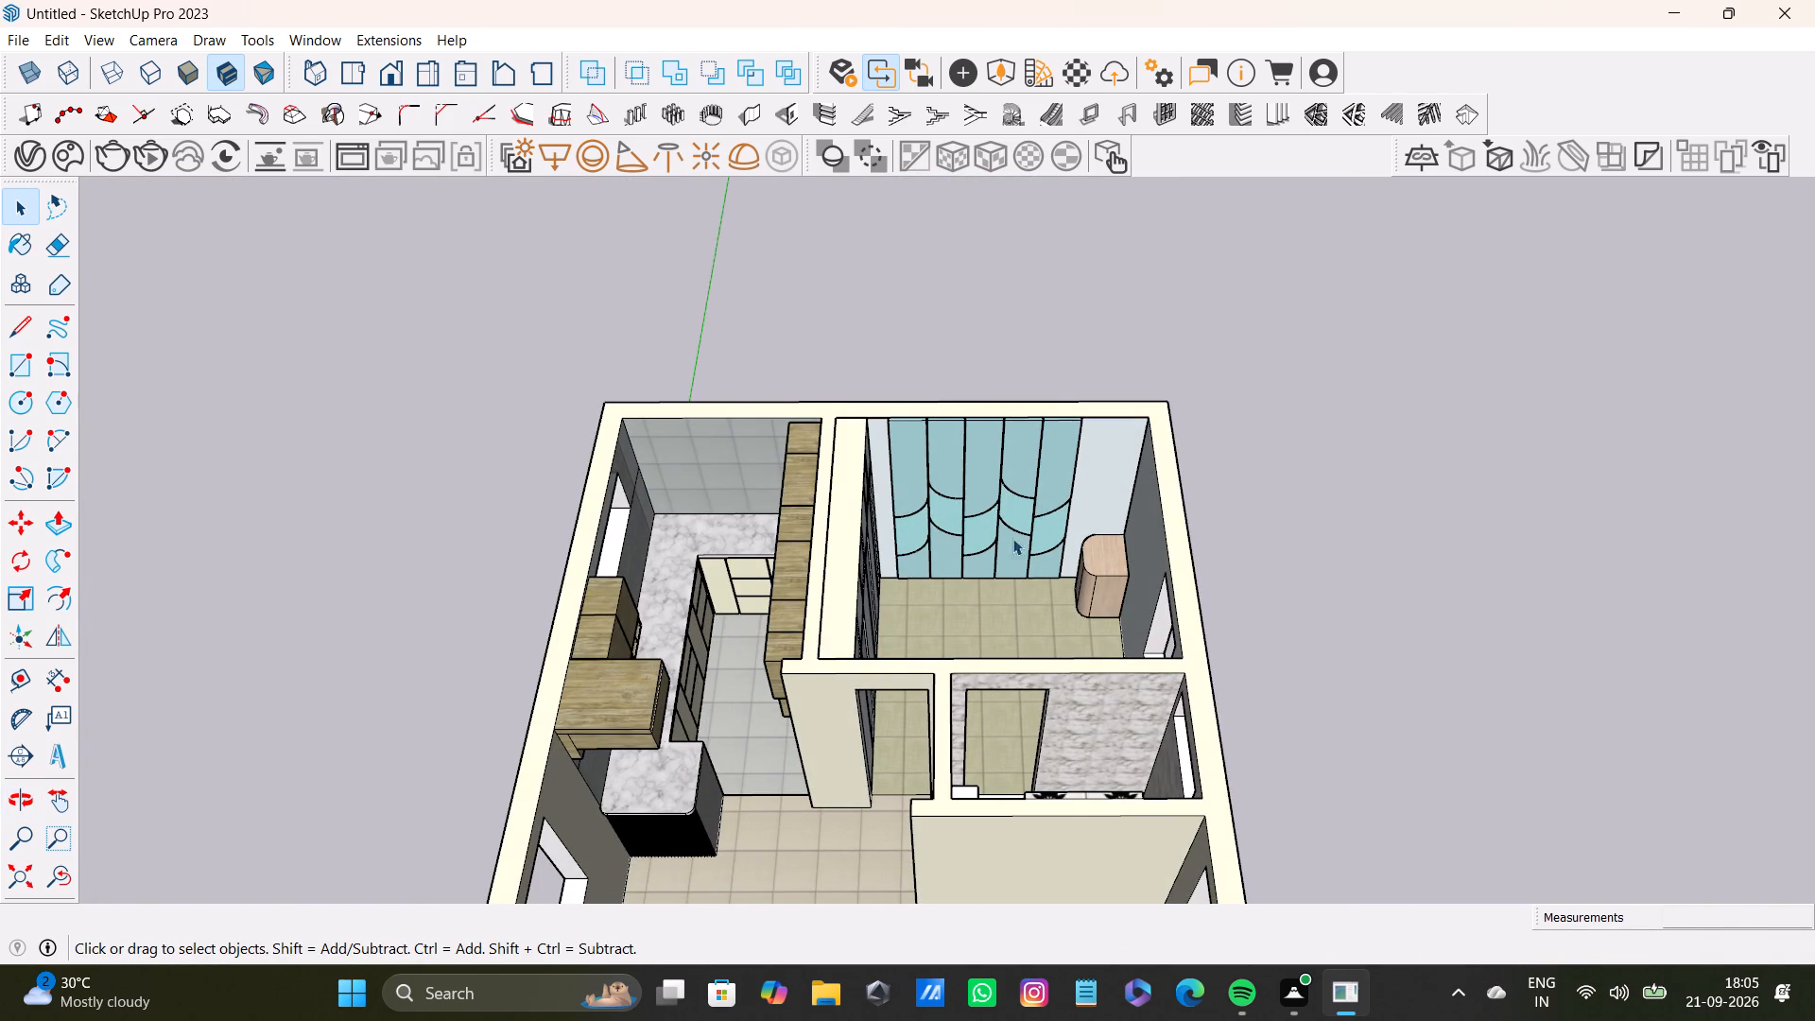
scroll(951, 521, "up", 7)
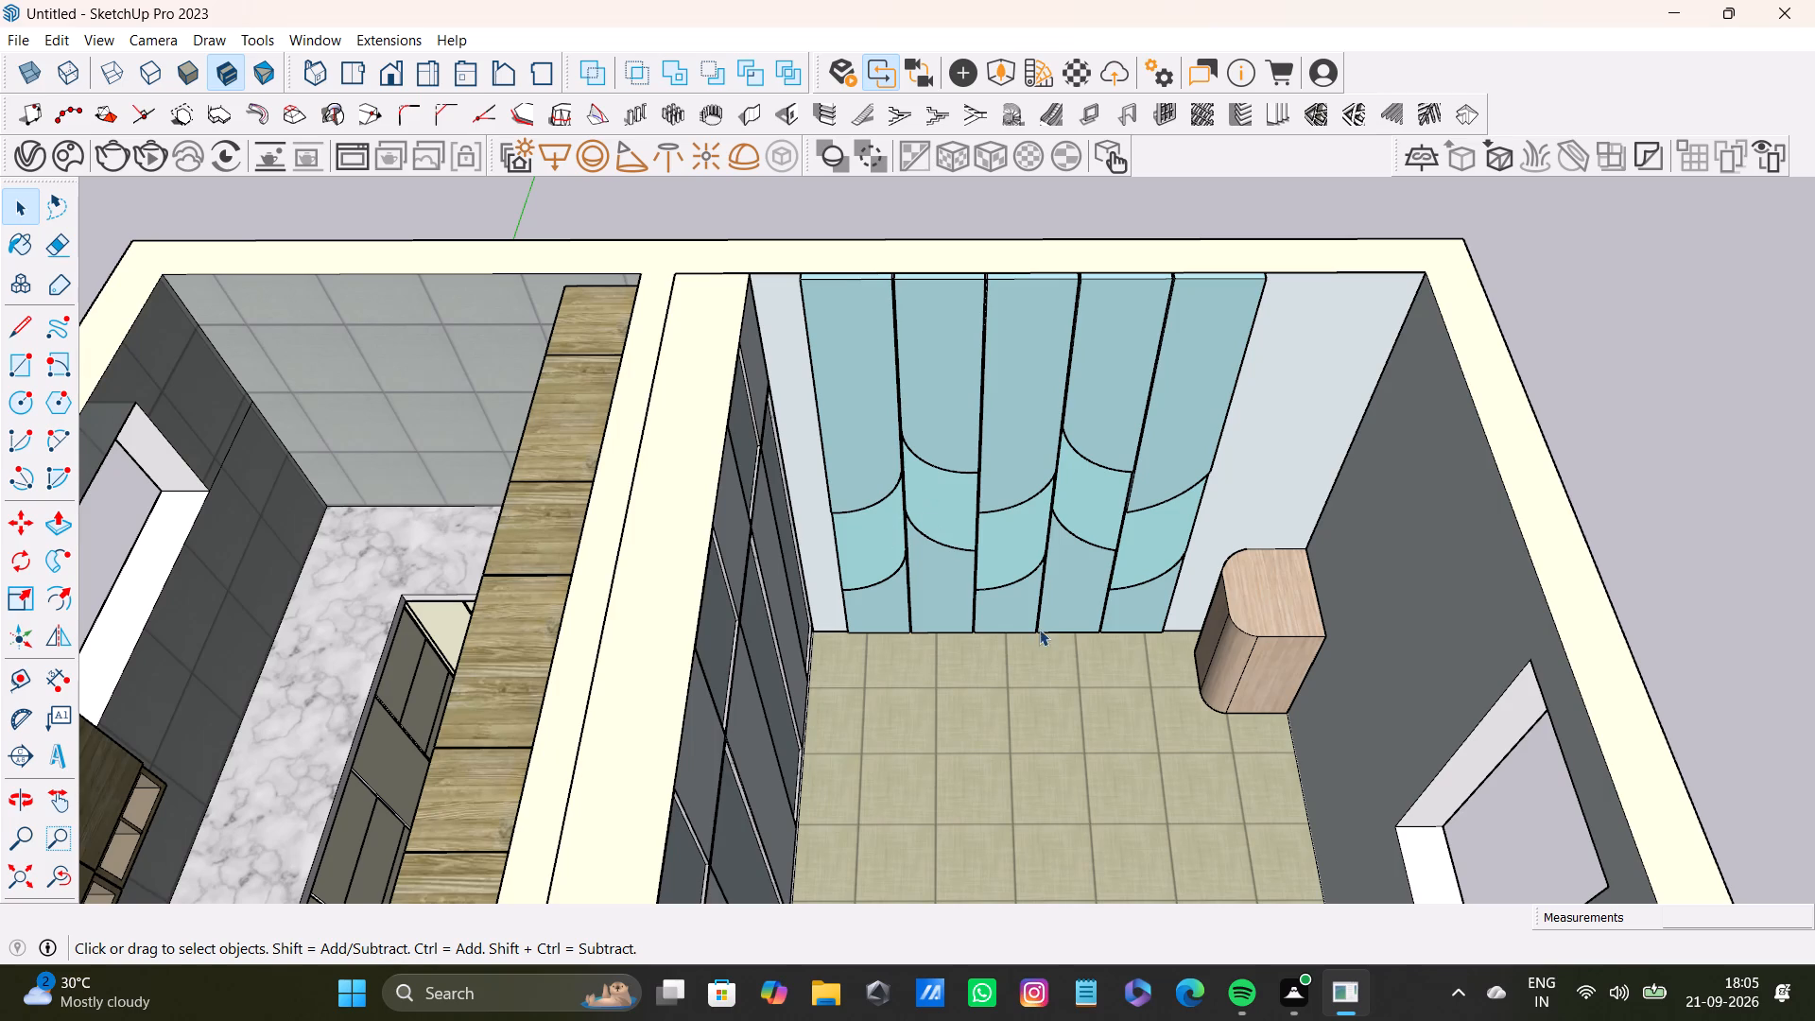
scroll(1055, 624, "down", 7)
middle_click_drag(964, 663, 469, 572)
scroll(471, 569, "down", 1)
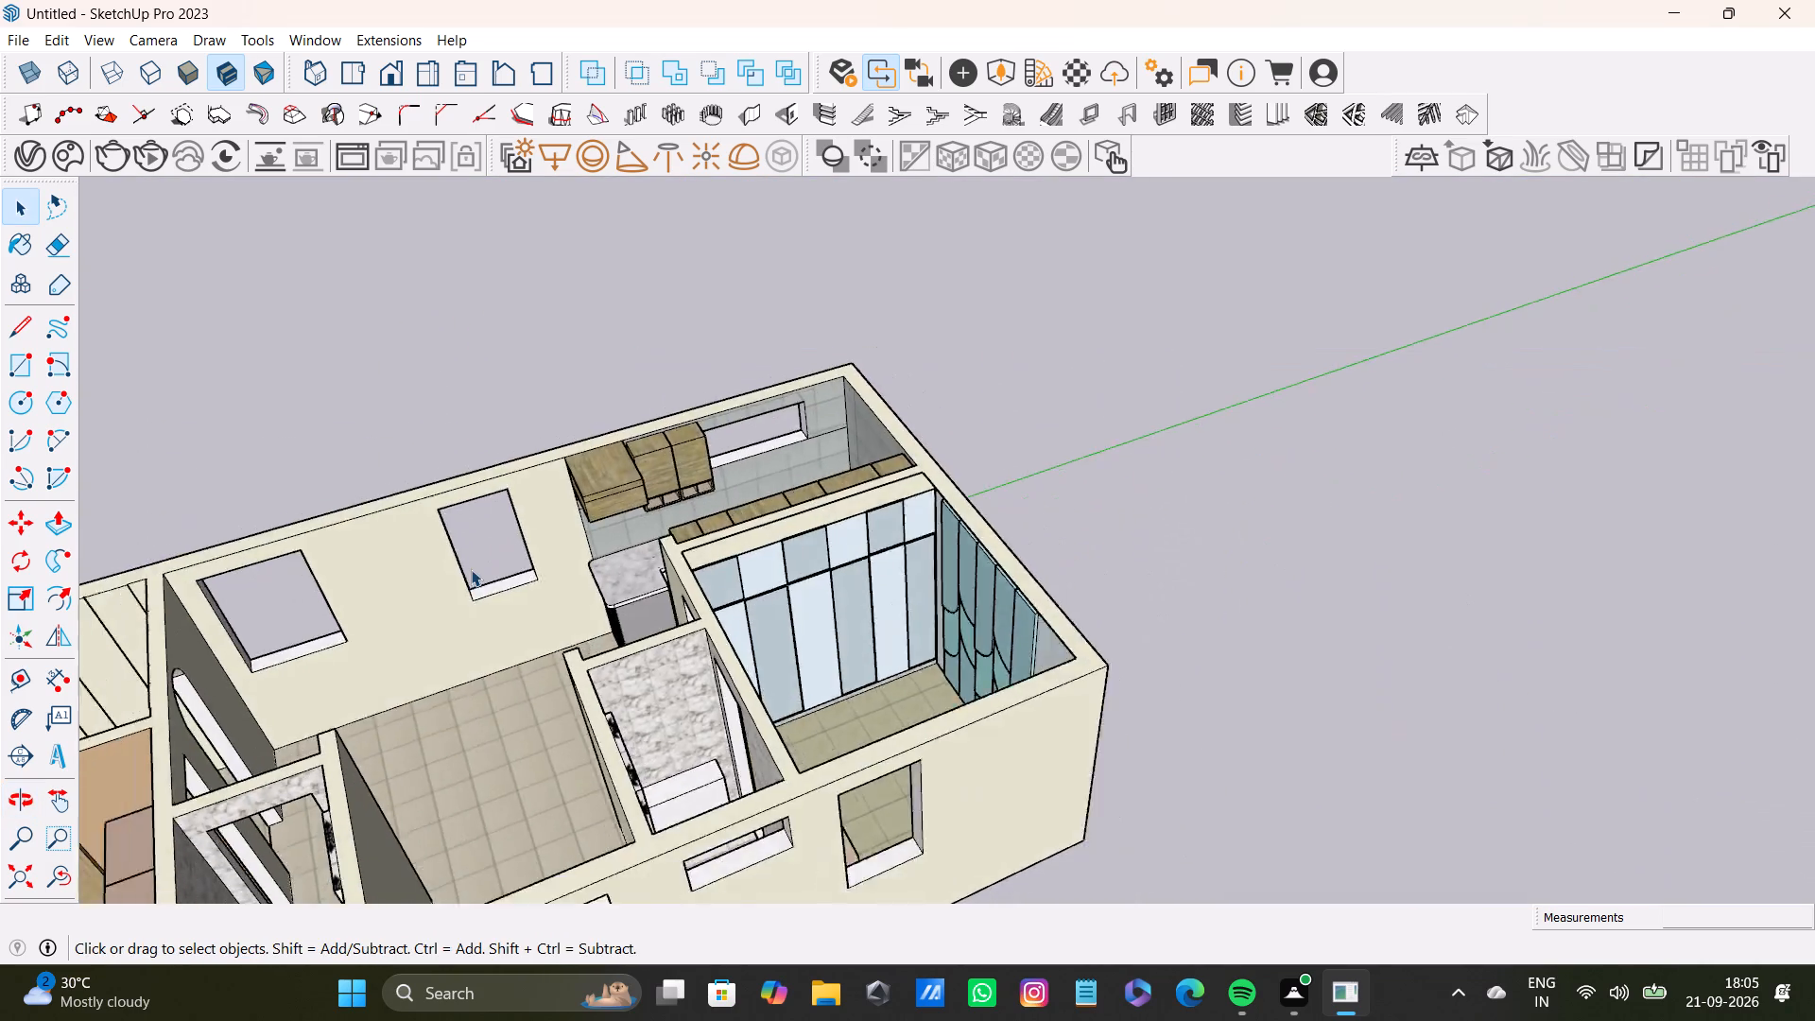
scroll(471, 569, "down", 6)
middle_click_drag(490, 557, 1247, 350, "shift")
scroll(1175, 451, "down", 4)
middle_click_drag(1262, 490, 1723, 447)
Print the current view of the whole house, seen from above as a floor plan, with Microsoft Print to PDF.
middle_click_drag(910, 295, 926, 395, "shift")
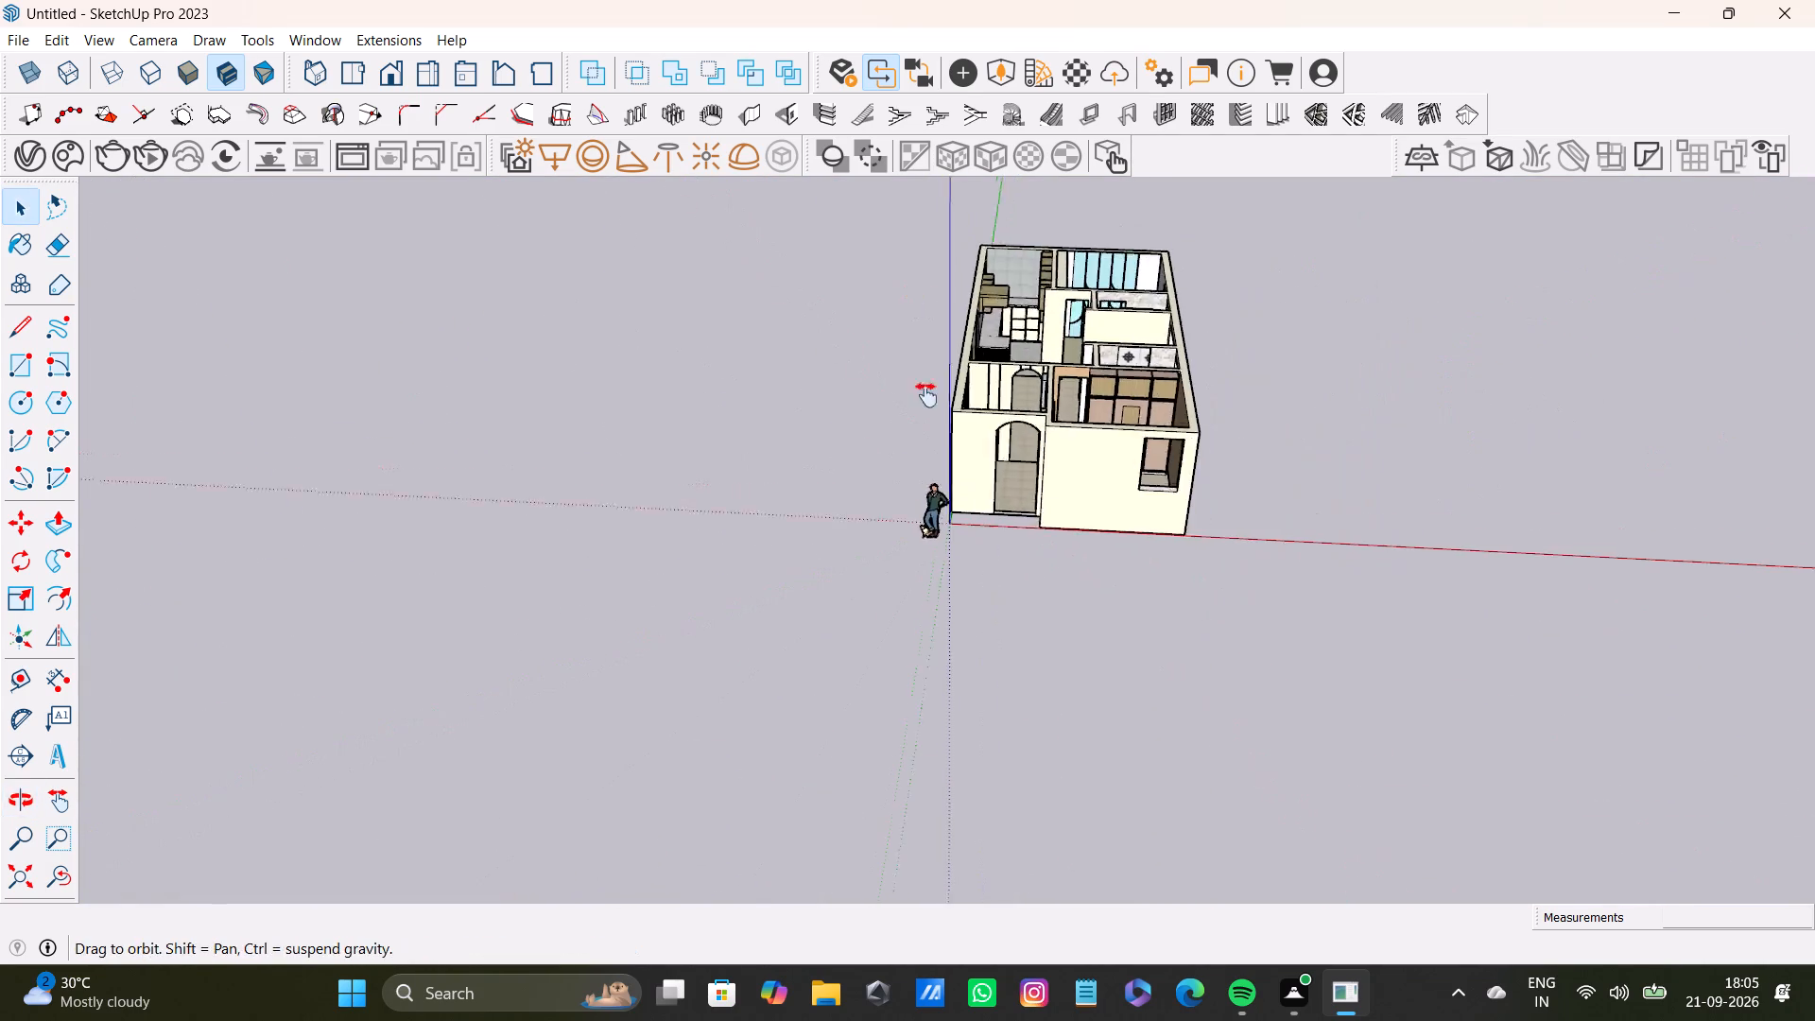
middle_click_drag(926, 395, 935, 649, "shift")
middle_click_drag(936, 649, 1492, 644)
scroll(957, 395, "up", 4)
middle_click_drag(968, 418, 1159, 730)
middle_click_drag(1044, 479, 855, 493, "shift")
middle_click_drag(860, 489, 855, 639)
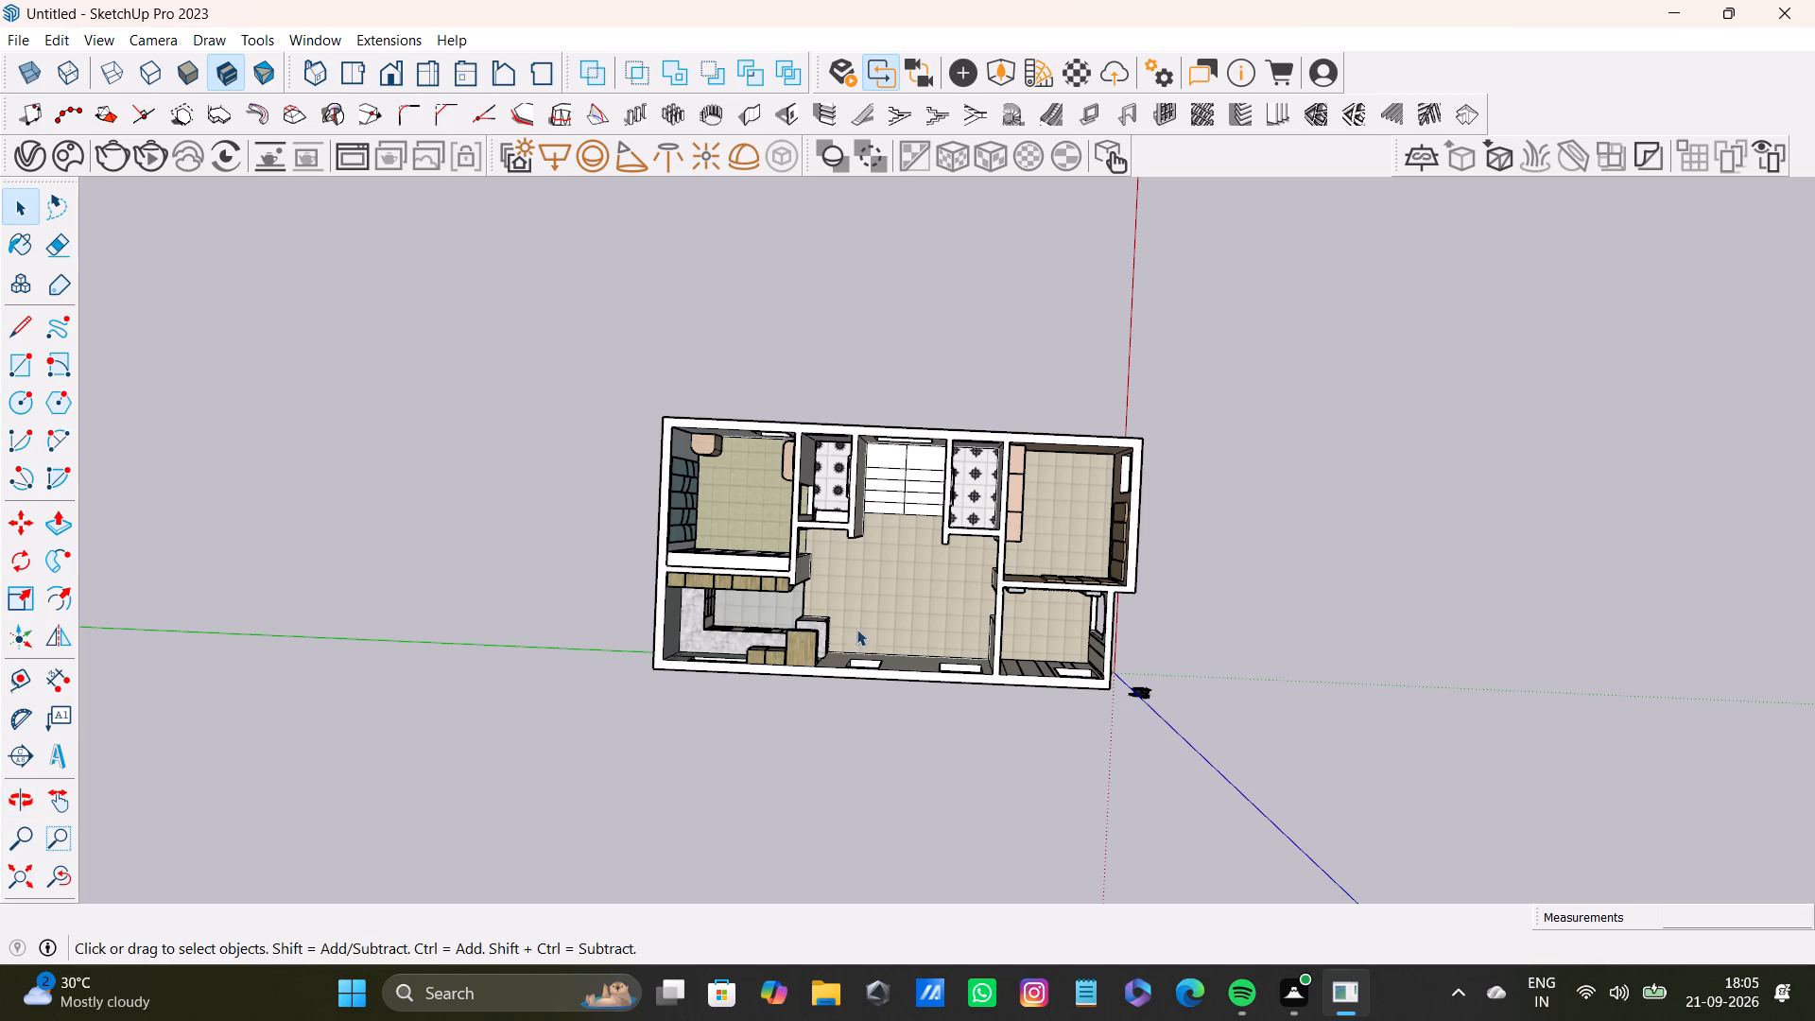
scroll(688, 567, "up", 5)
scroll(834, 541, "up", 2)
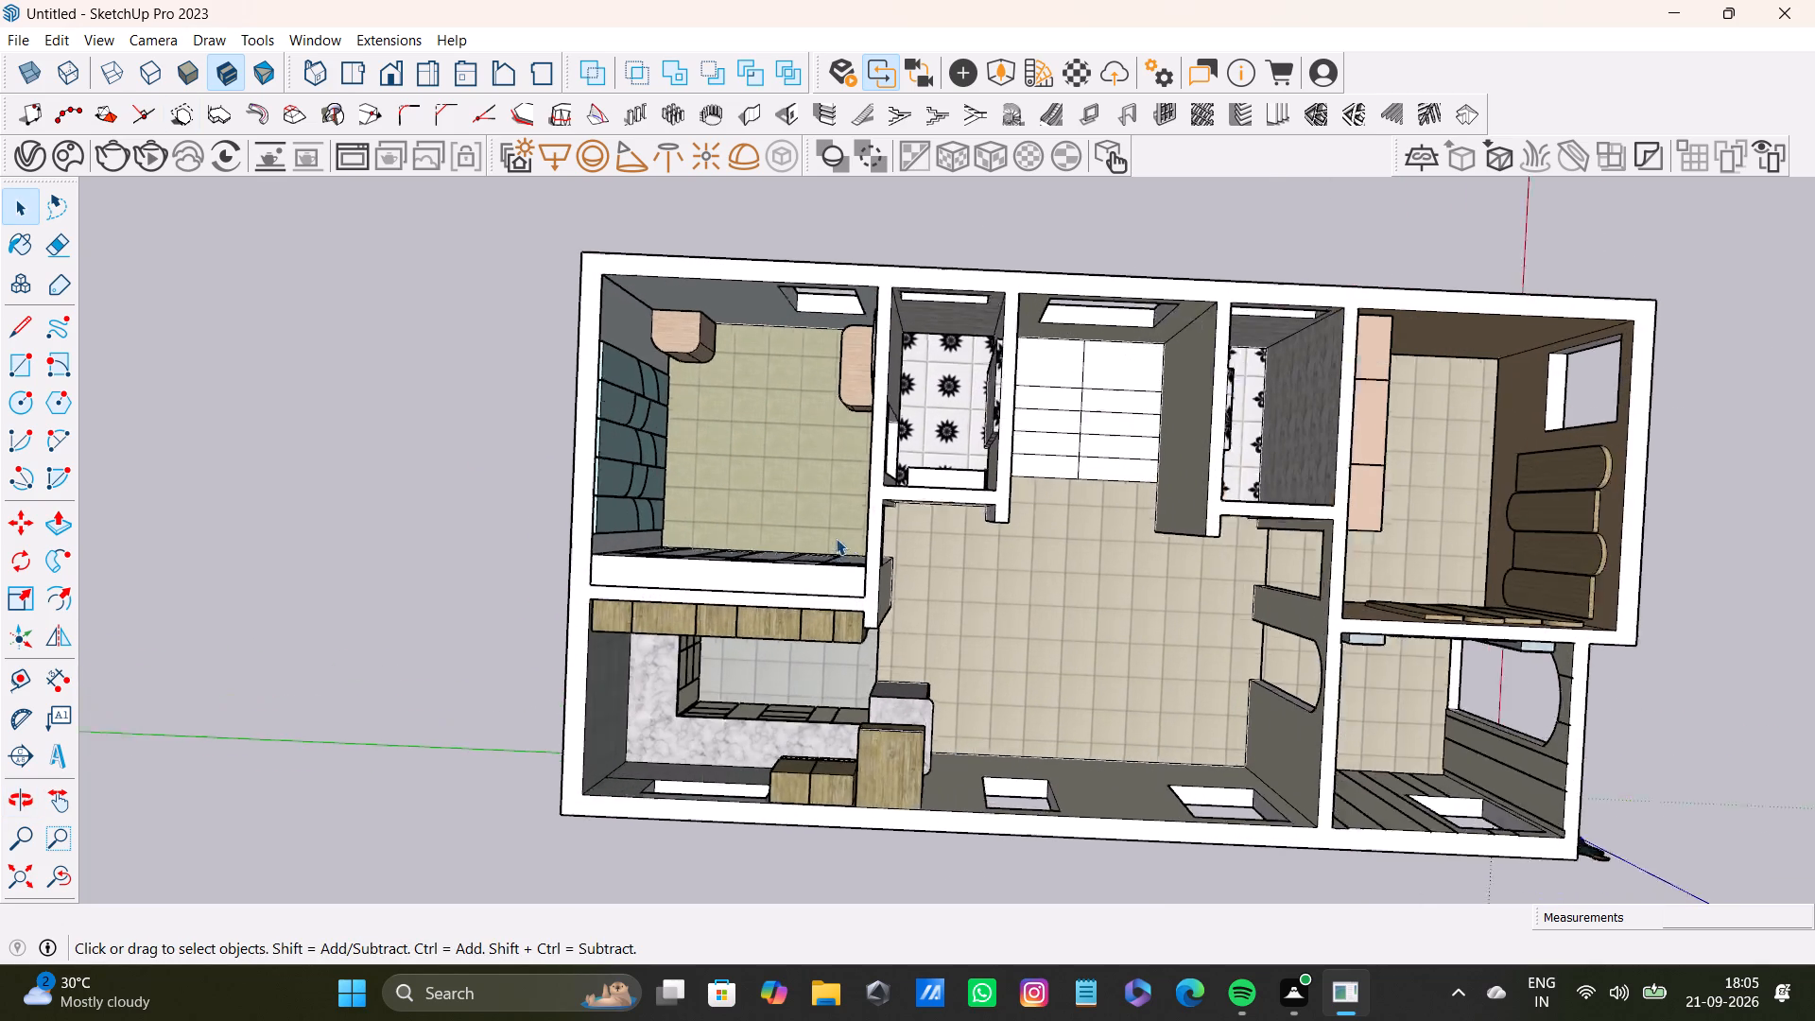
scroll(836, 538, "up", 1)
middle_click_drag(1032, 536, 845, 459, "shift")
middle_click_drag(913, 486, 936, 600)
middle_click_drag(936, 600, 974, 560)
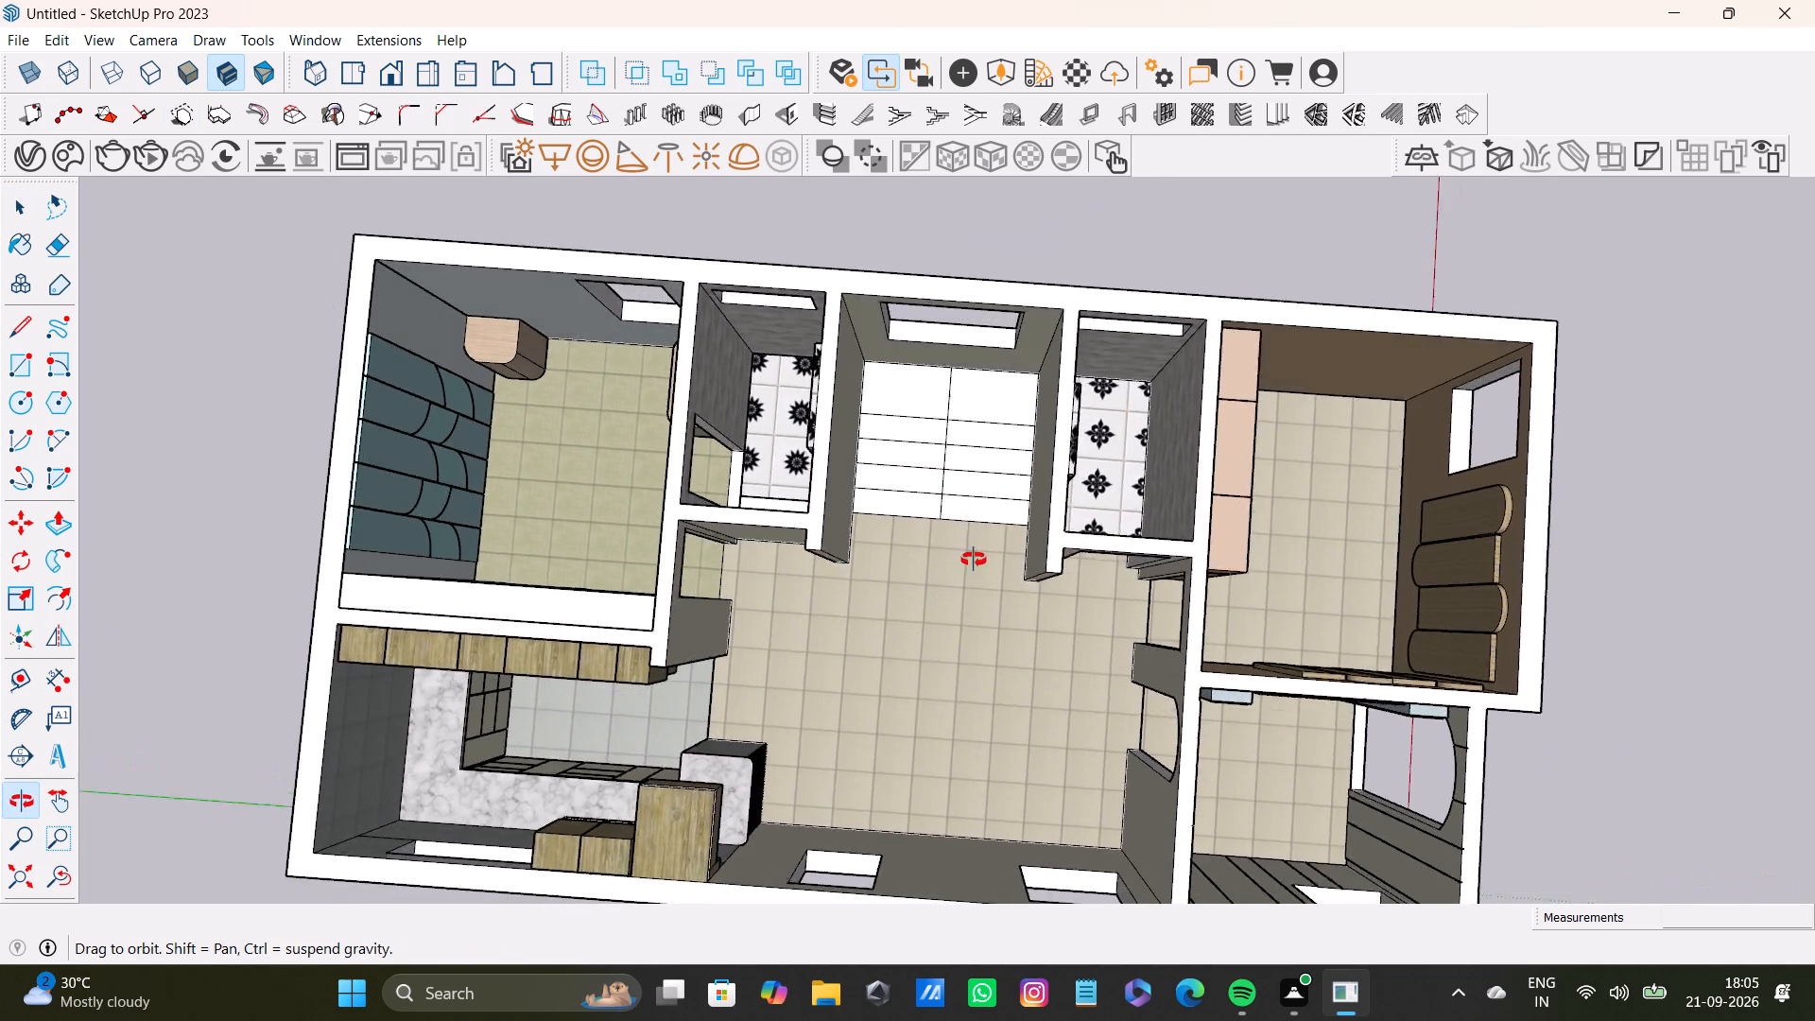
middle_click_drag(974, 560, 1001, 499)
middle_click_drag(1003, 498, 1009, 515)
left_click(17, 34)
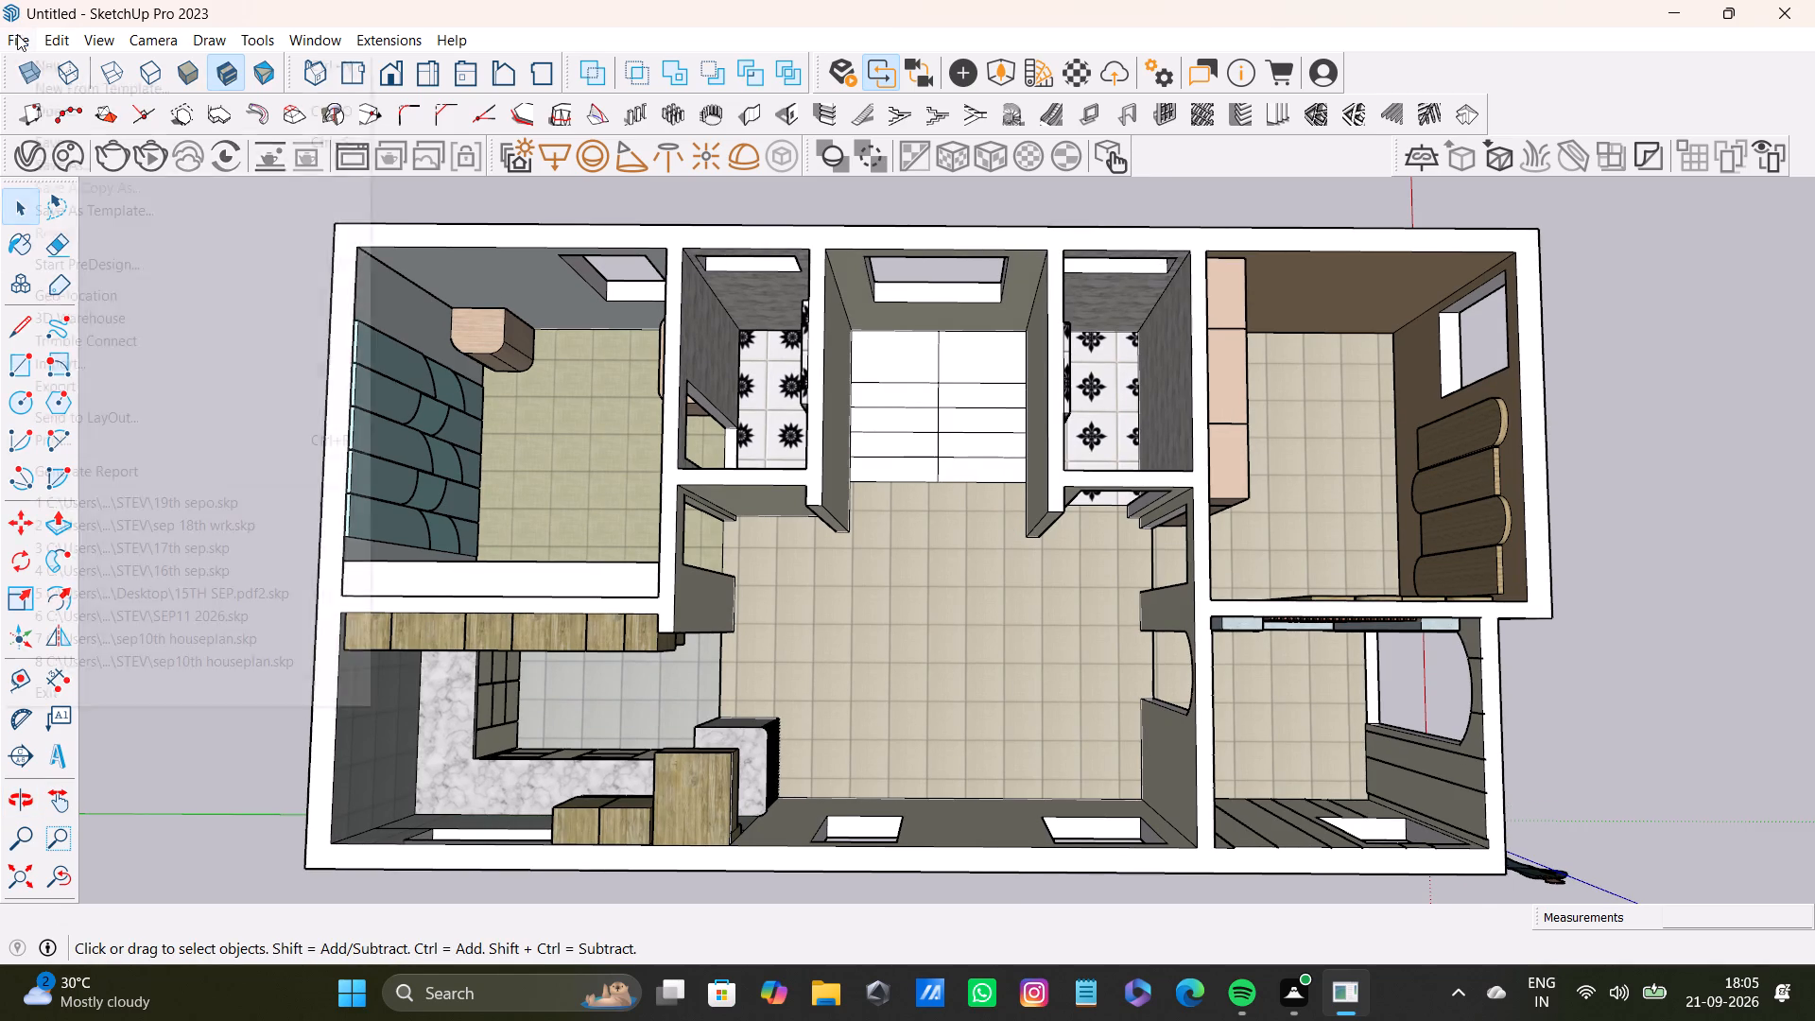
left_click(119, 437)
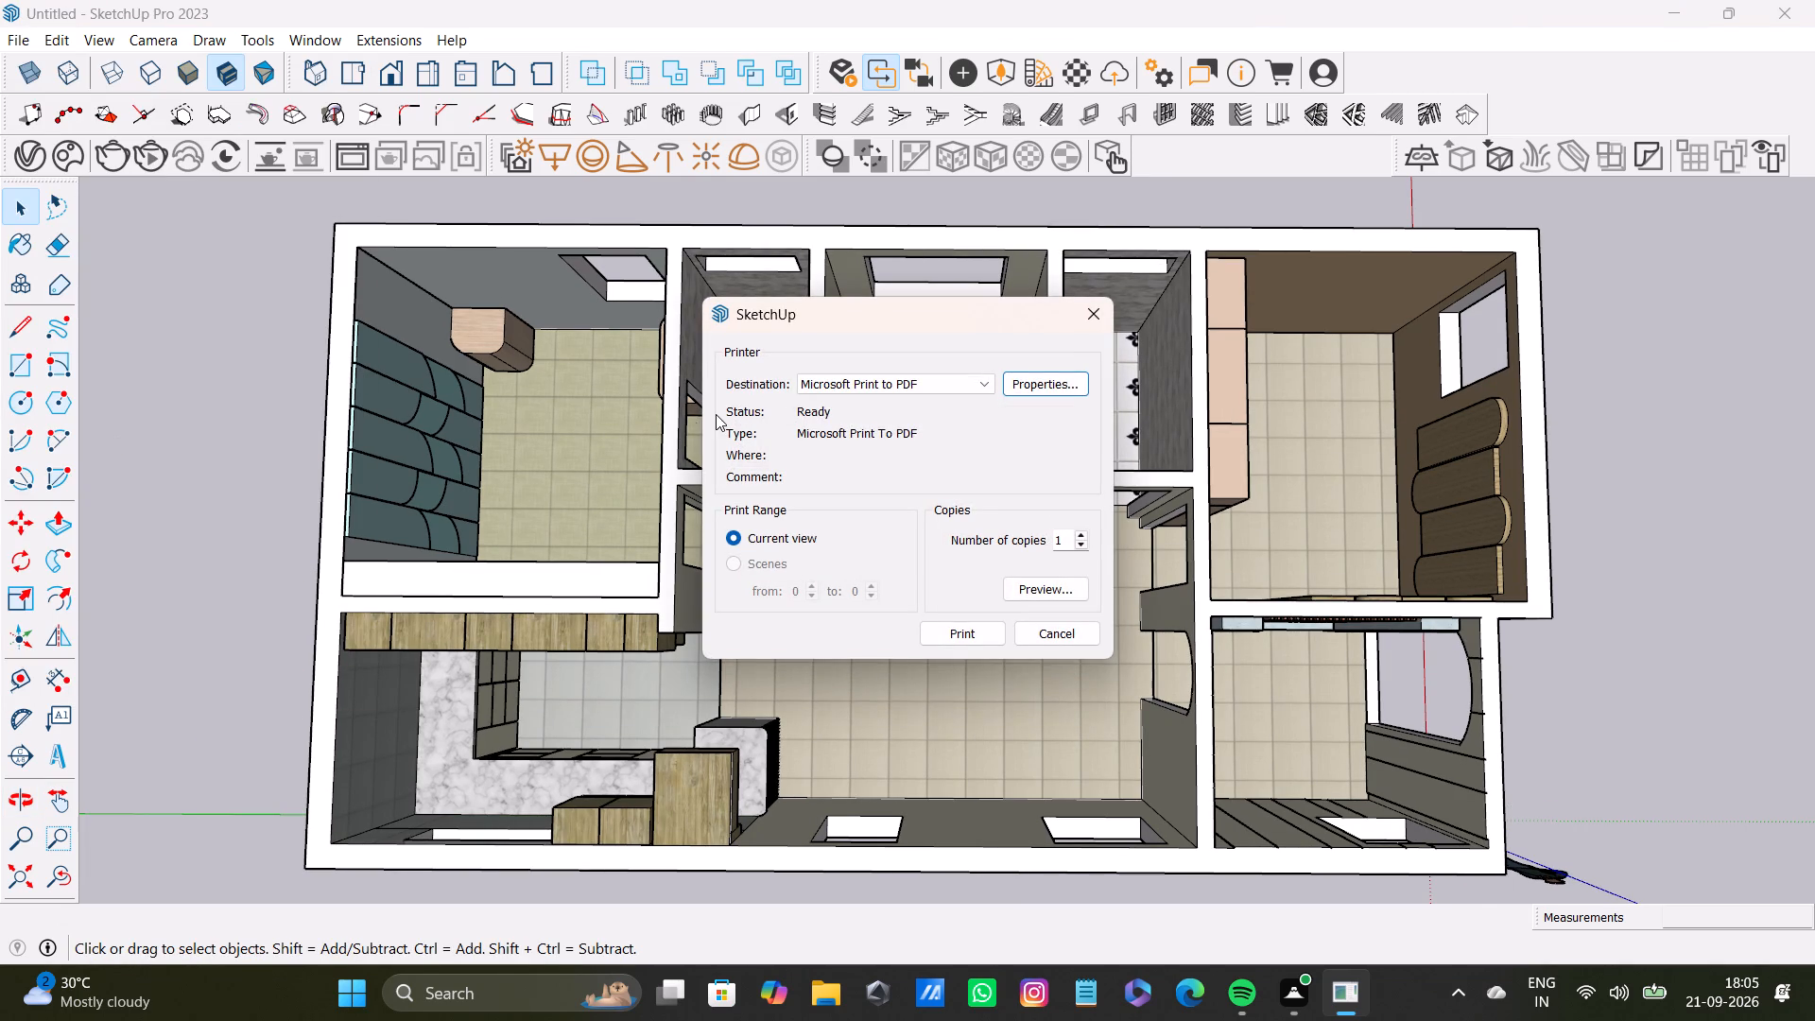
left_click(965, 633)
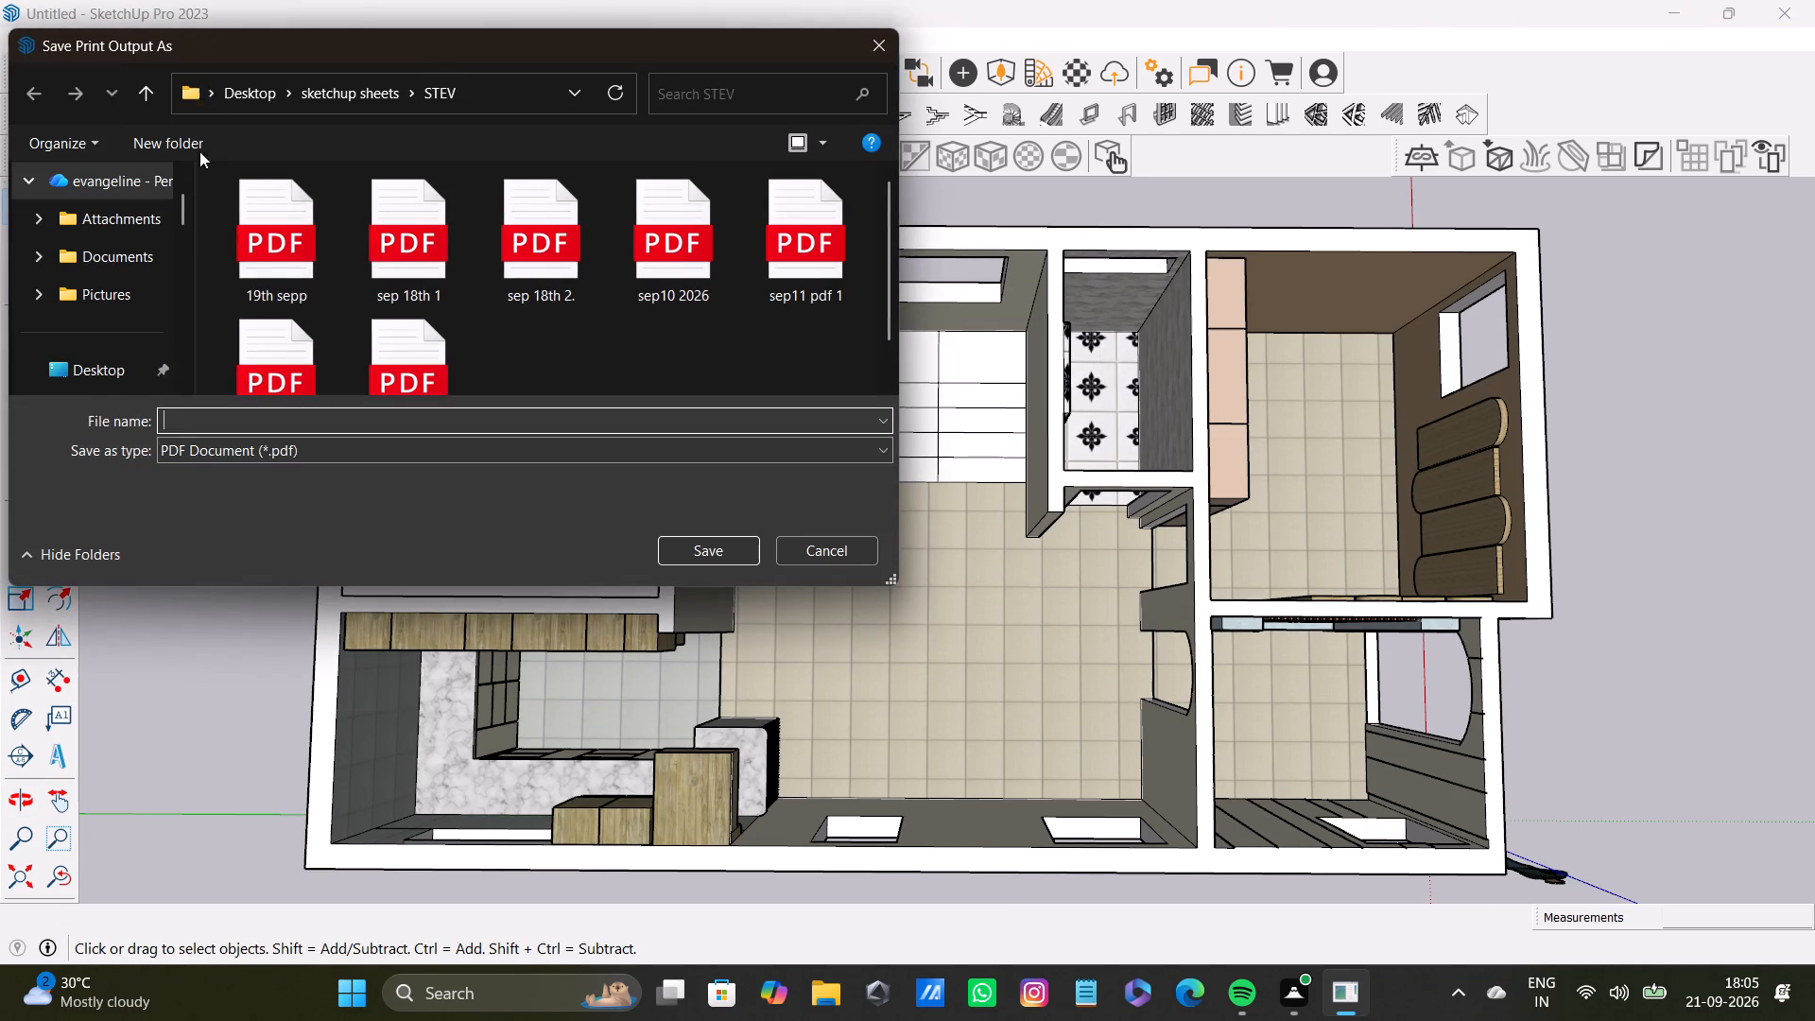
Save the print output as a PDF named 21SEP 1 in the STEV folder inside sketchup sheets.
scroll(102, 282, "down", 1)
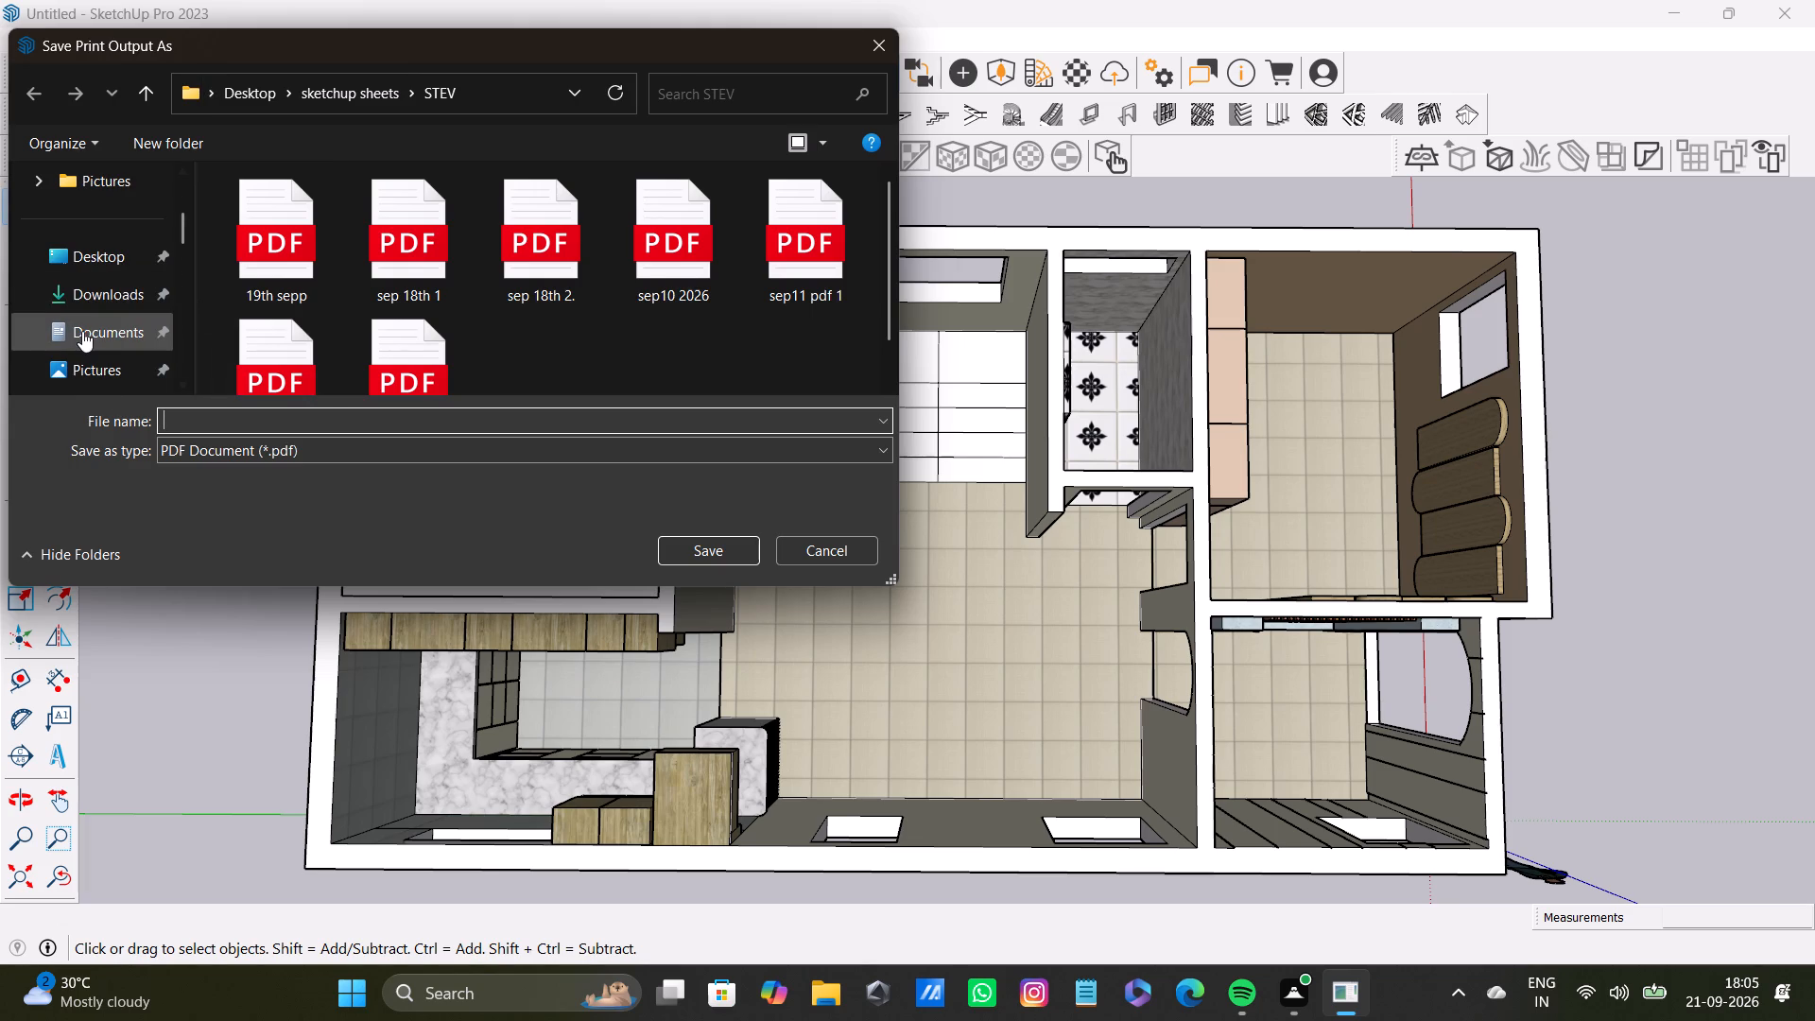
scroll(90, 310, "down", 2)
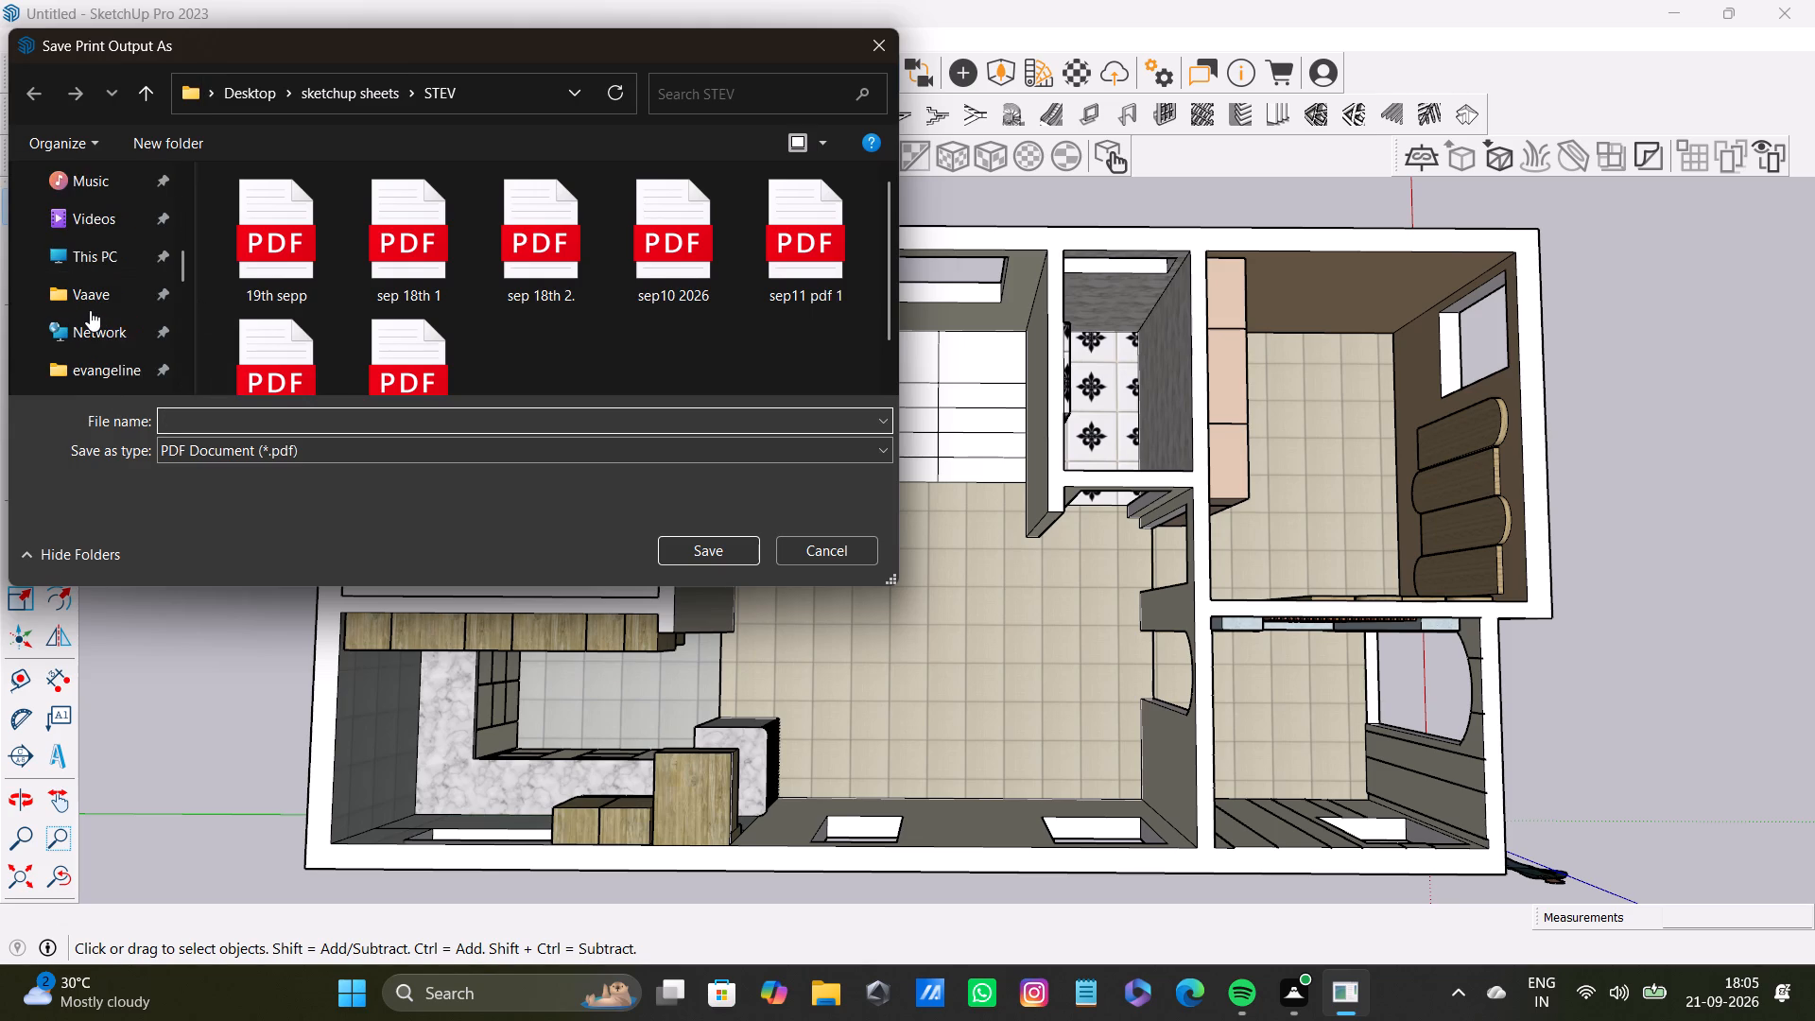
scroll(90, 310, "down", 2)
left_click(299, 421)
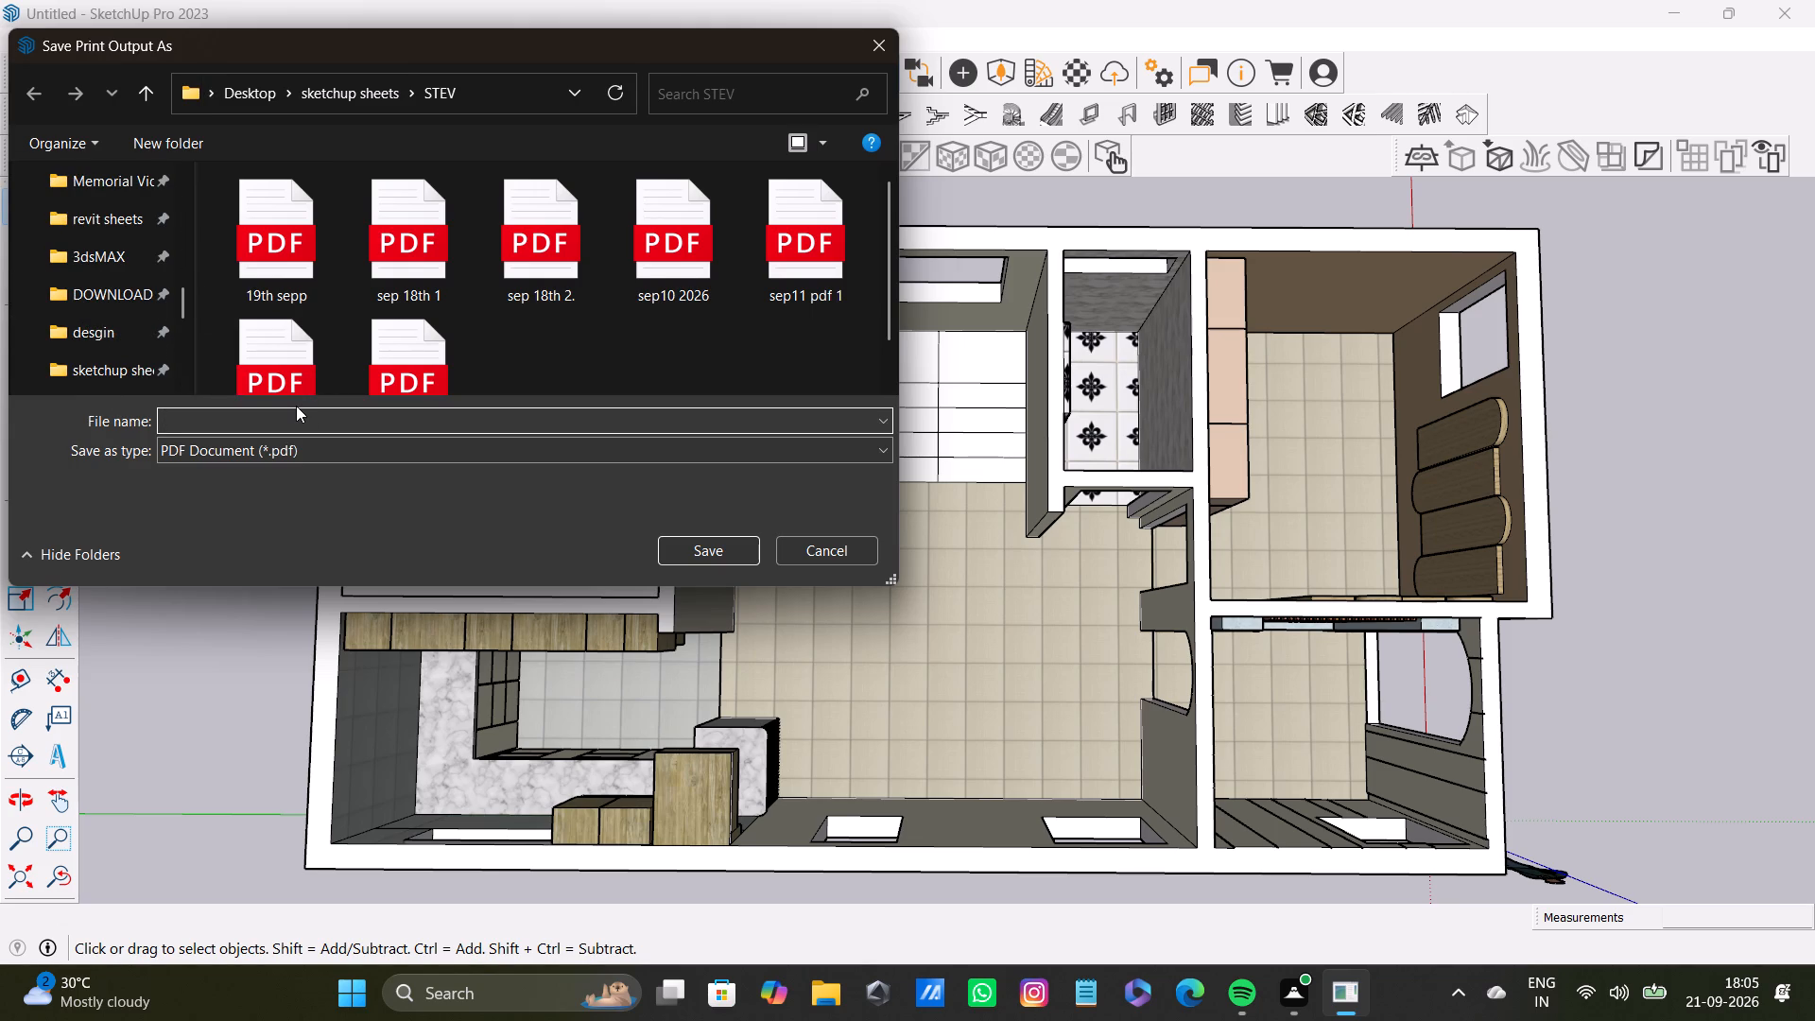
left_click(227, 424)
type("21")
type("SEP")
key("space")
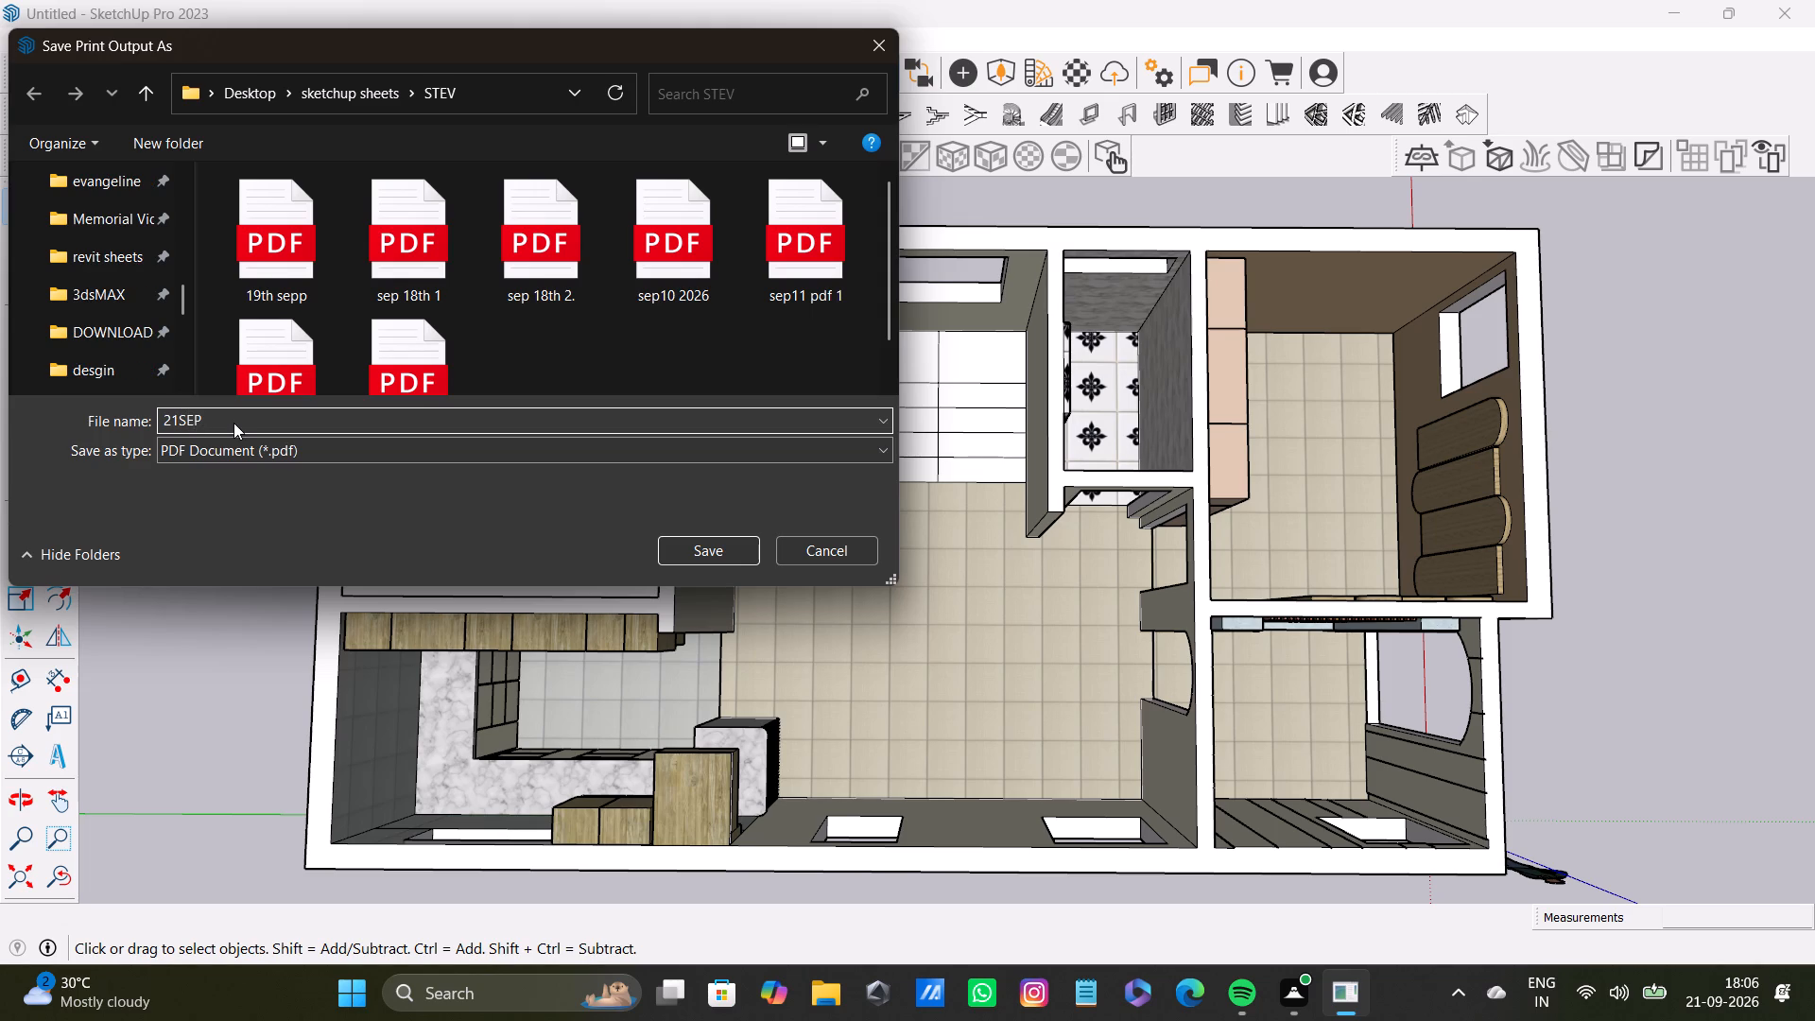
key("1")
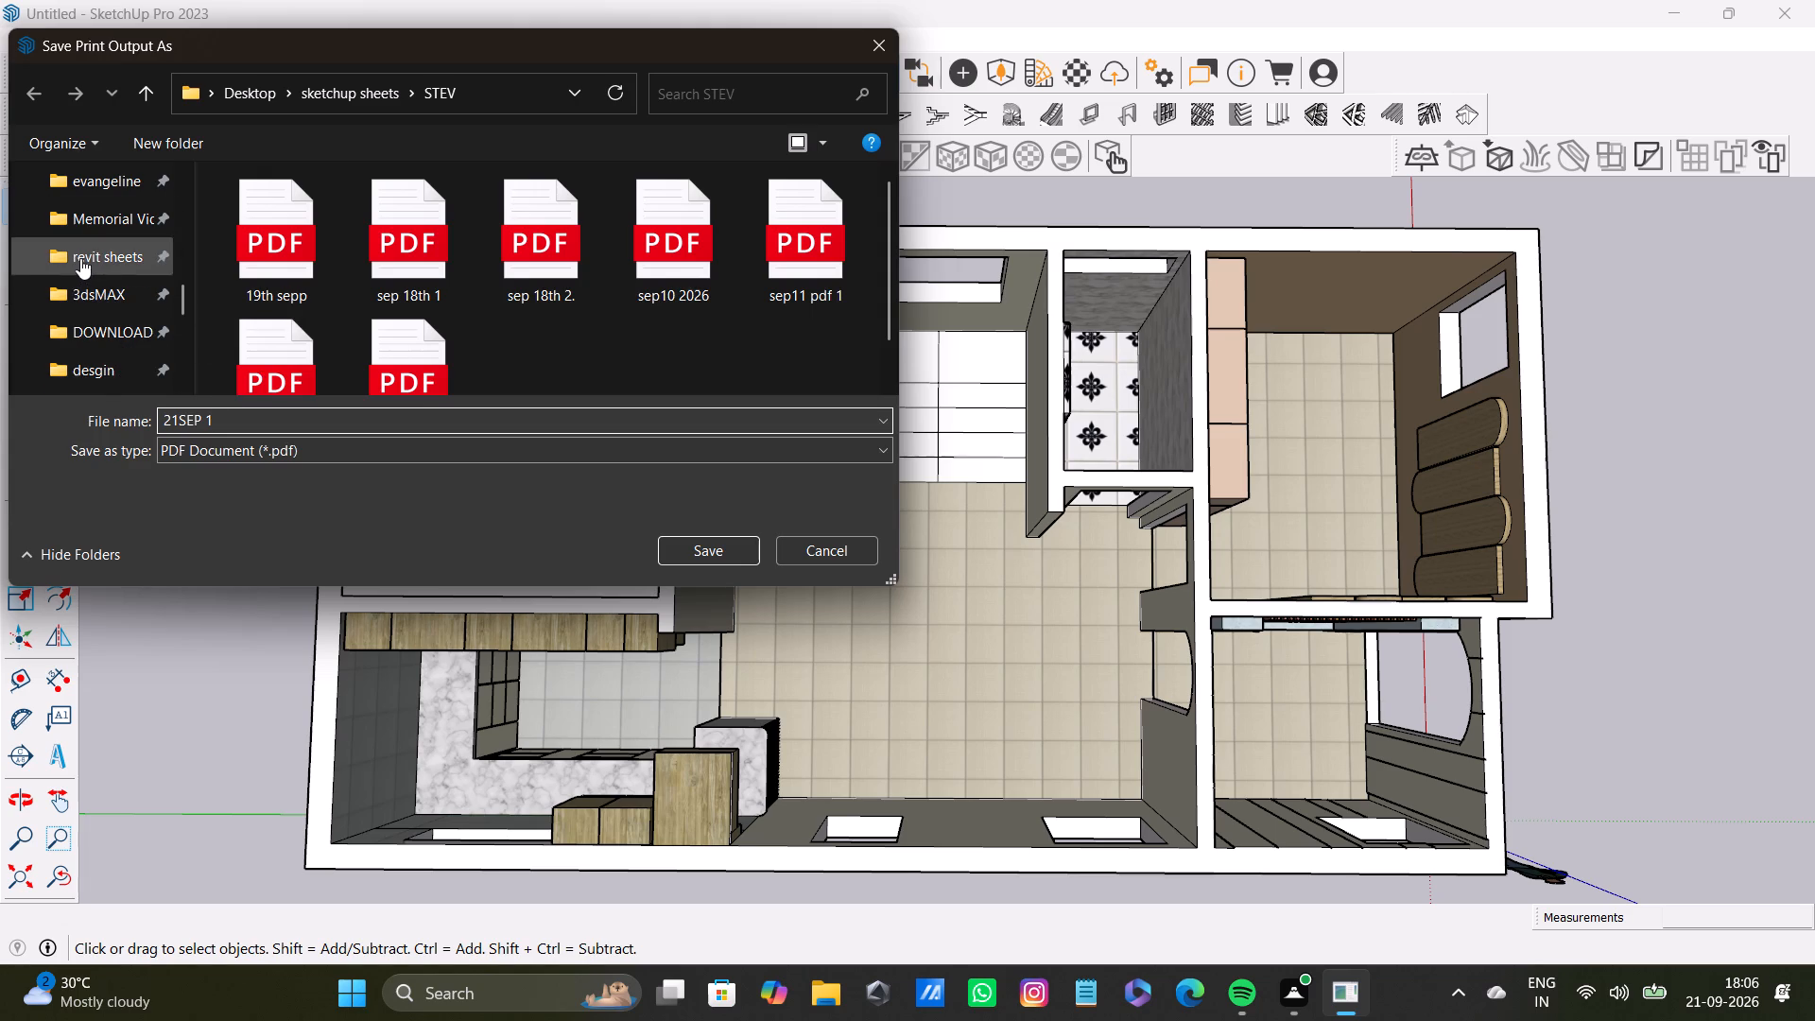
scroll(83, 258, "up", 1)
scroll(109, 312, "down", 3)
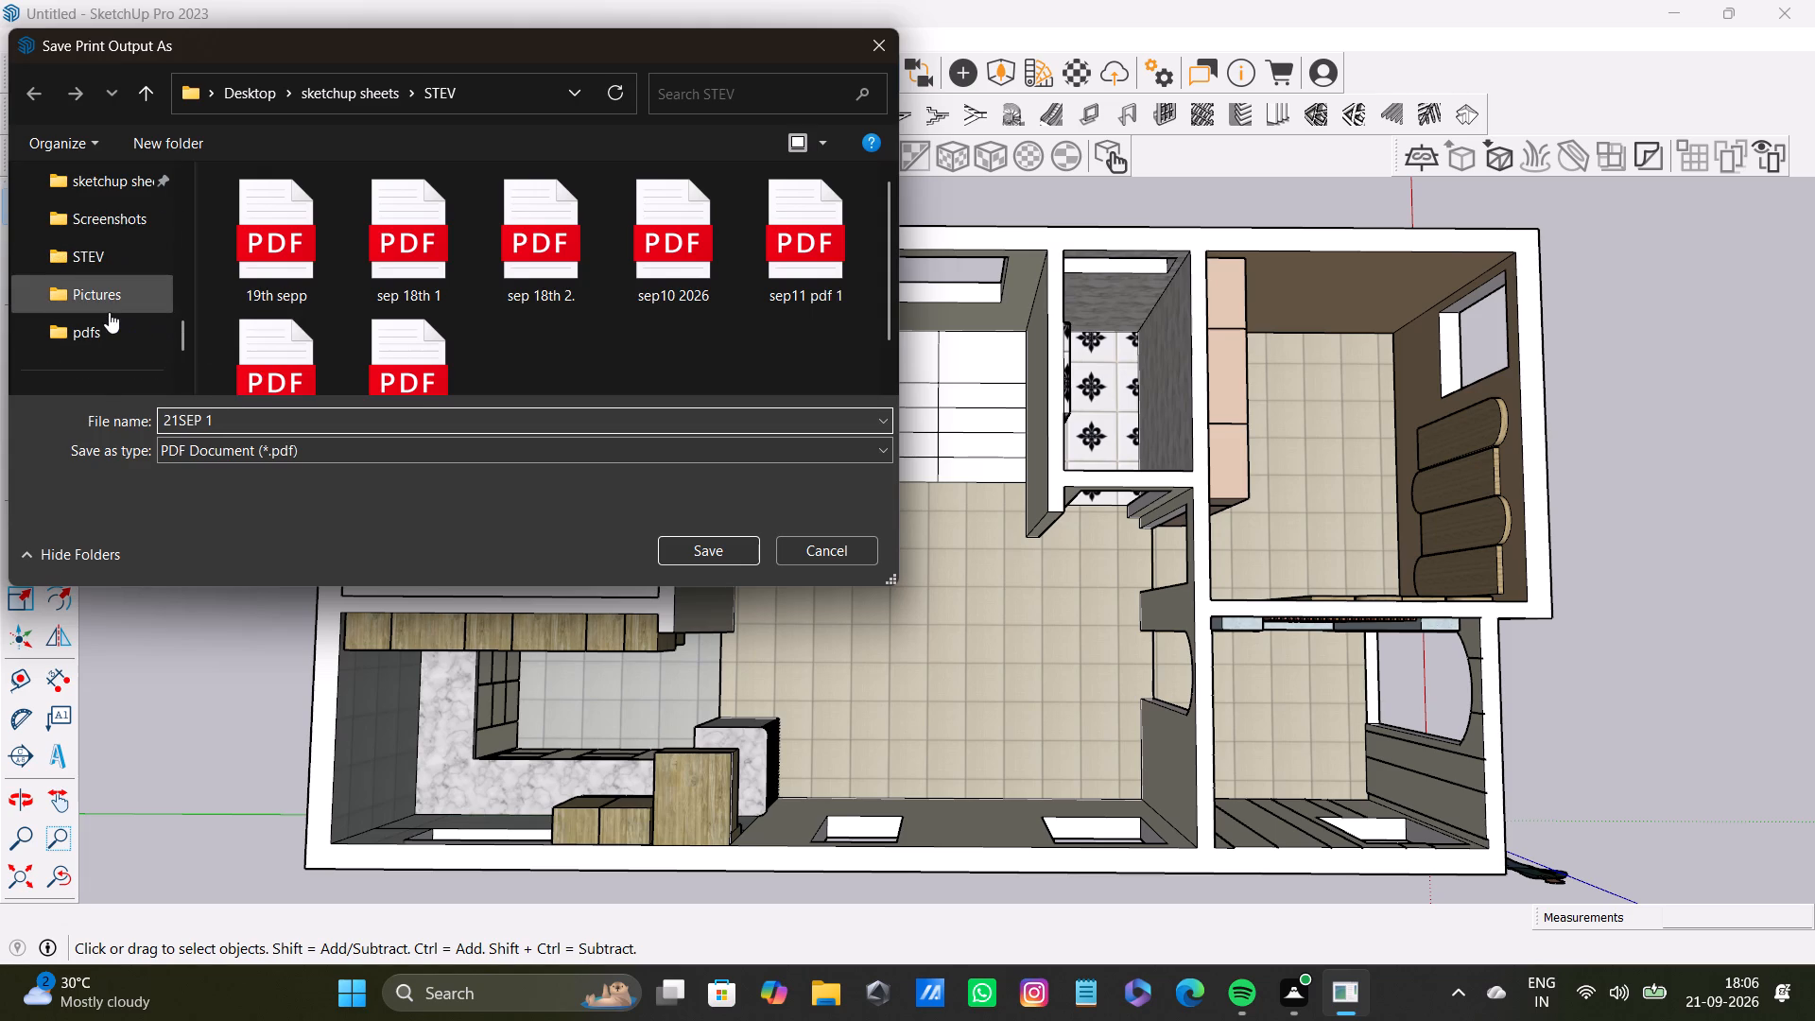
double_click(112, 187)
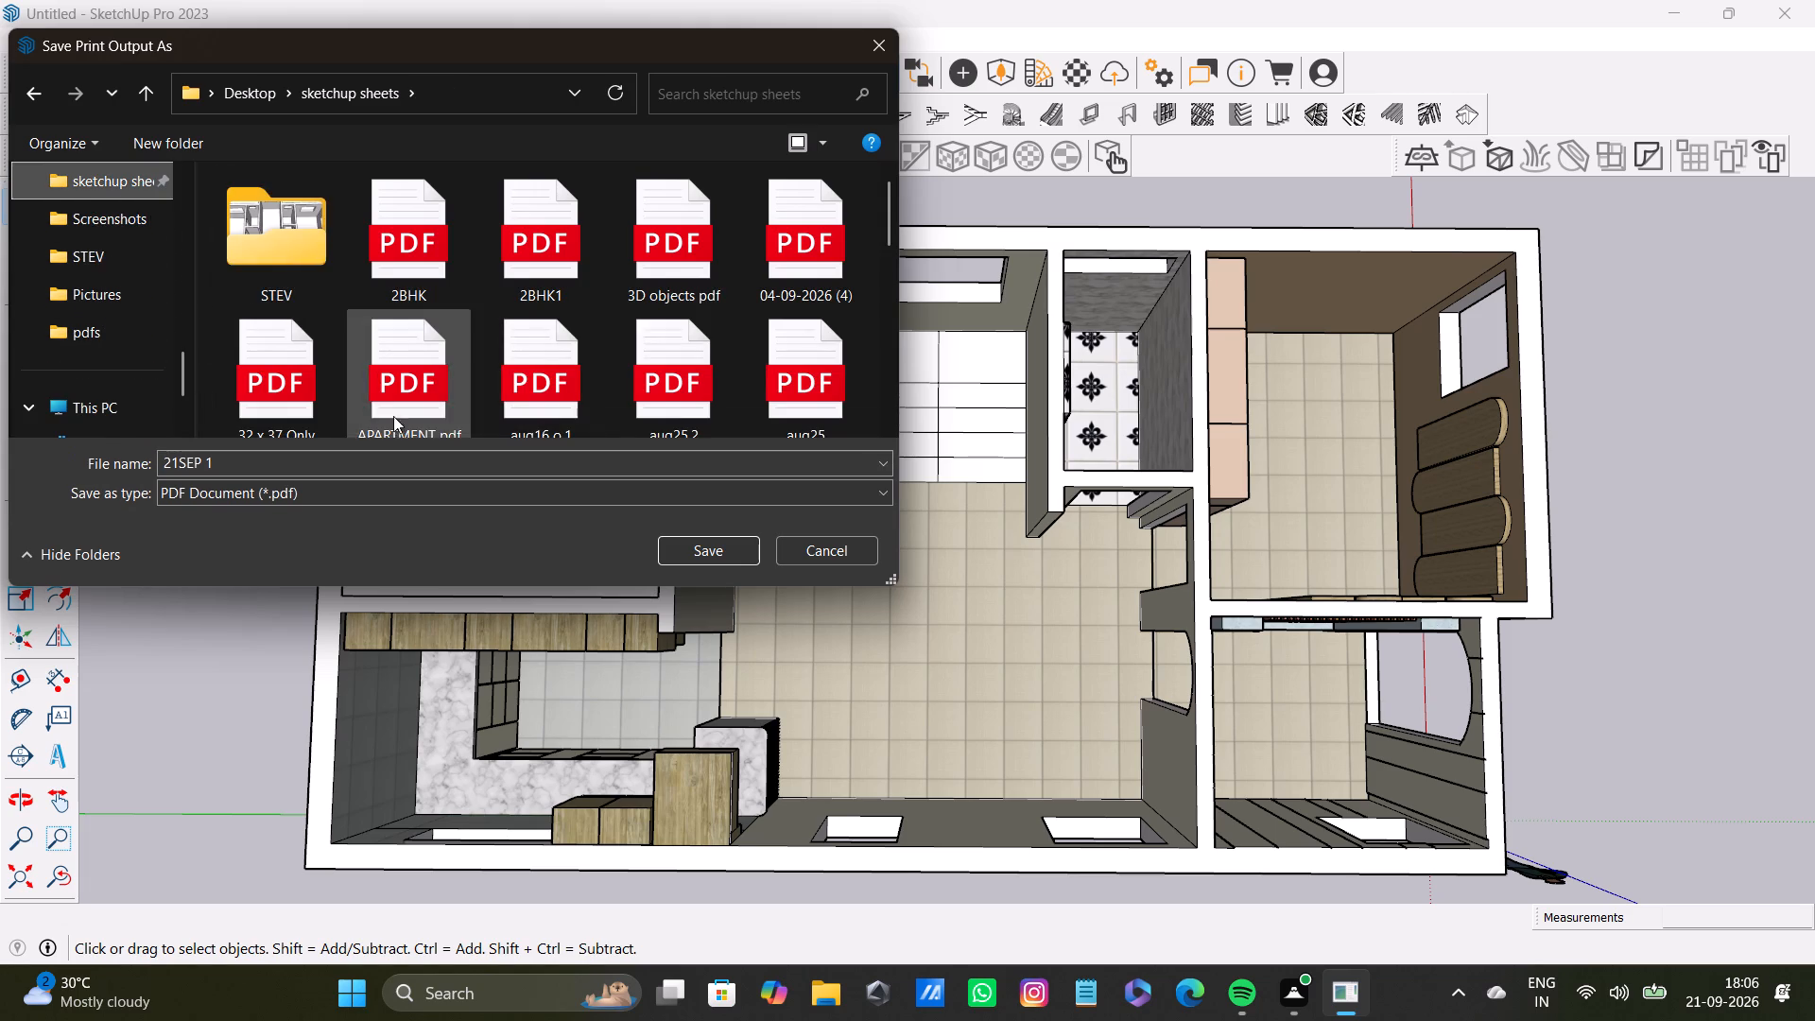
double_click(299, 245)
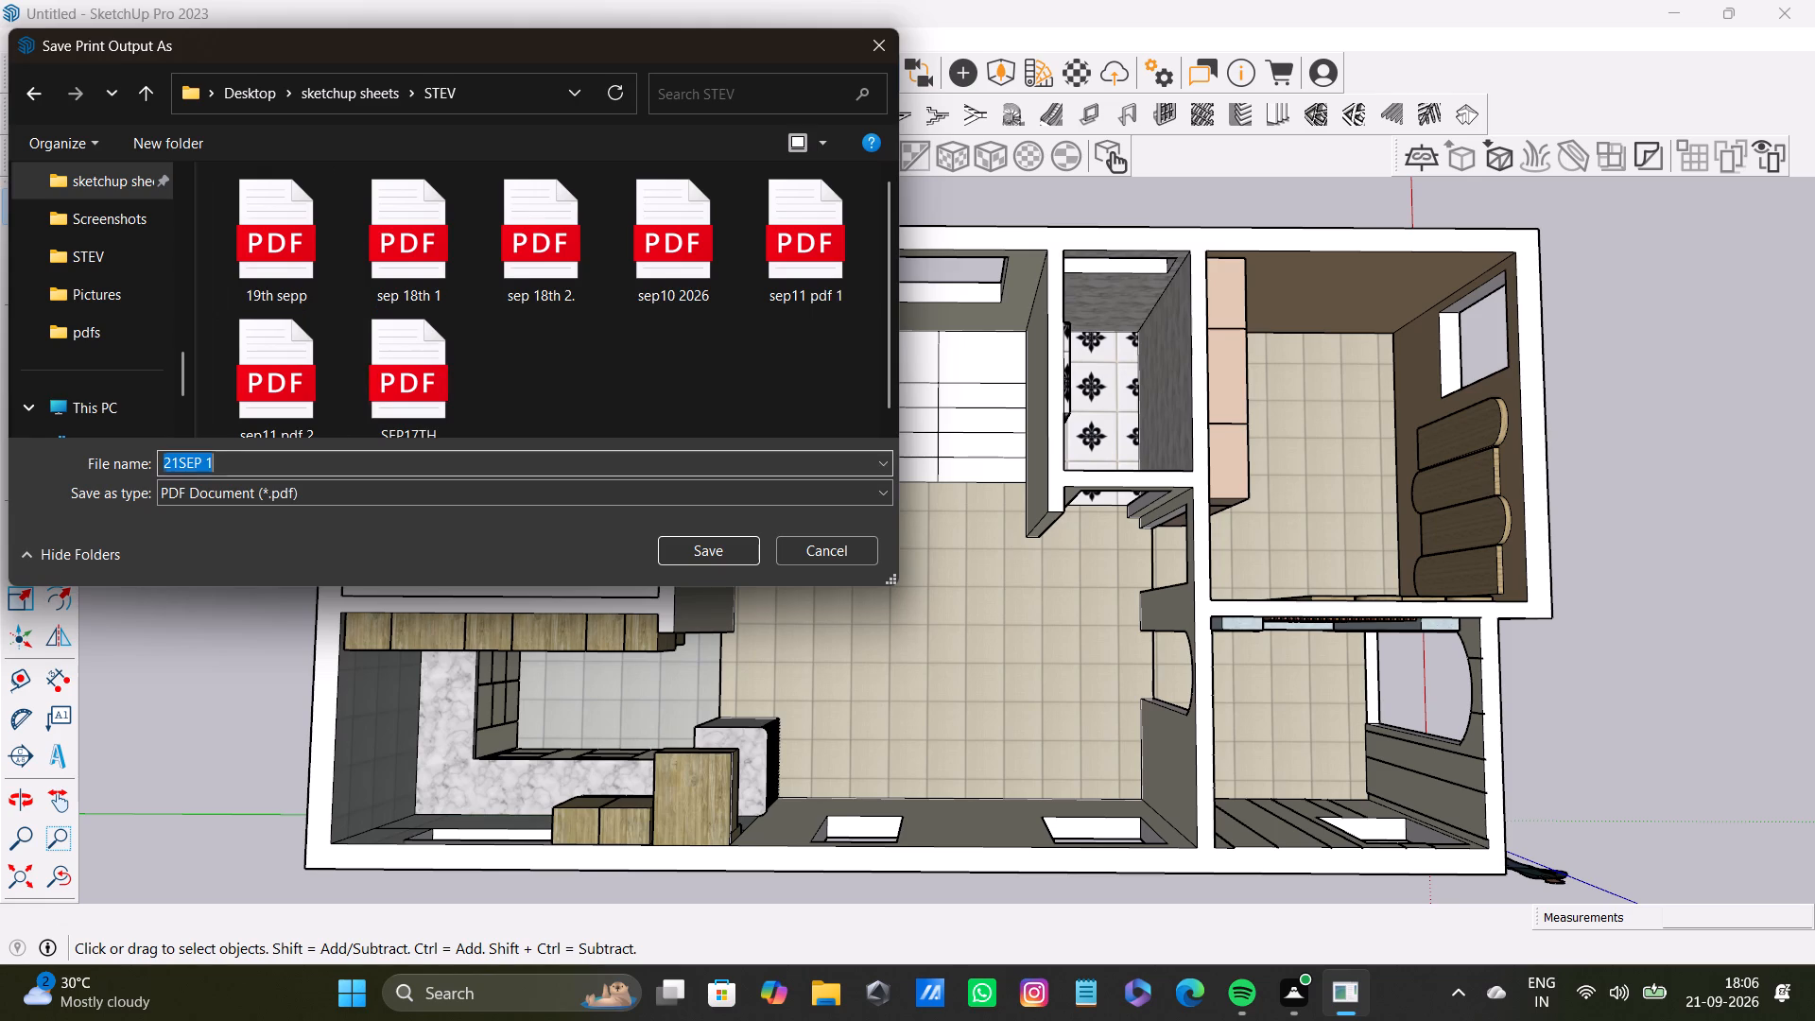
left_click(338, 459)
left_click(716, 550)
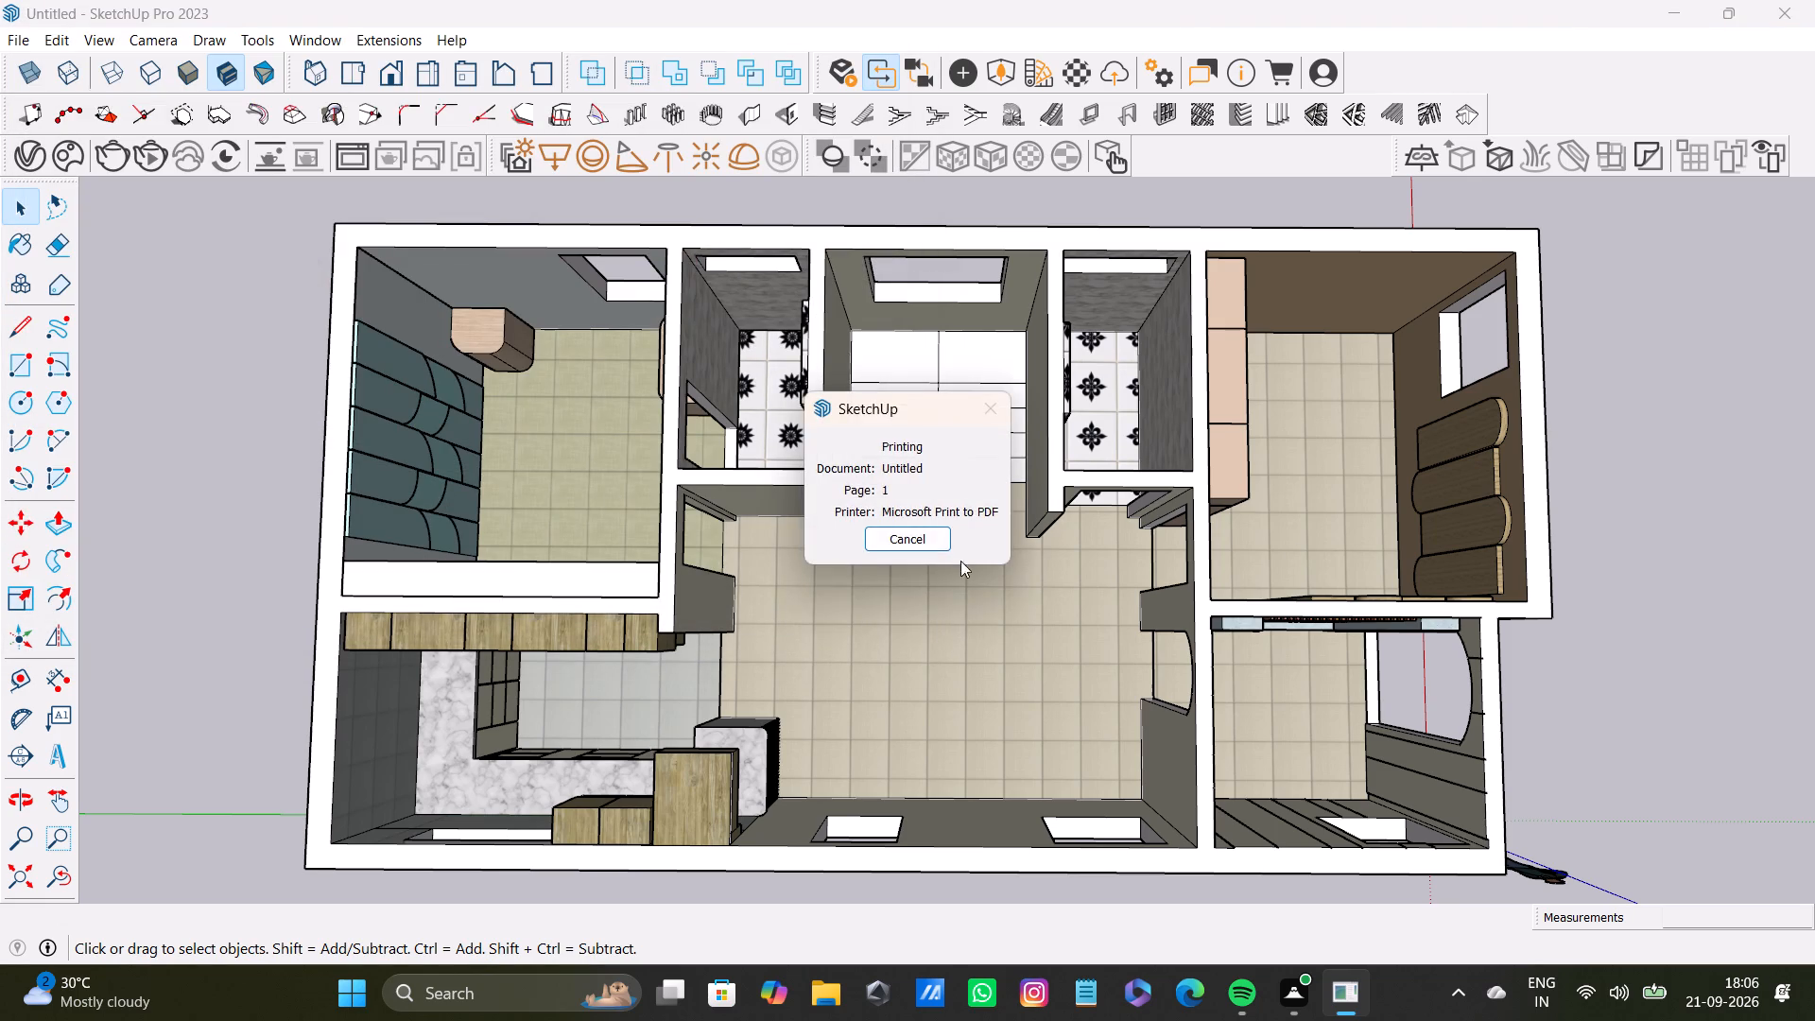
Capture a screenshot of the house in an angled bird's-eye view showing all the furnished rooms.
scroll(691, 582, "down", 14)
middle_click_drag(1183, 681, 530, 483)
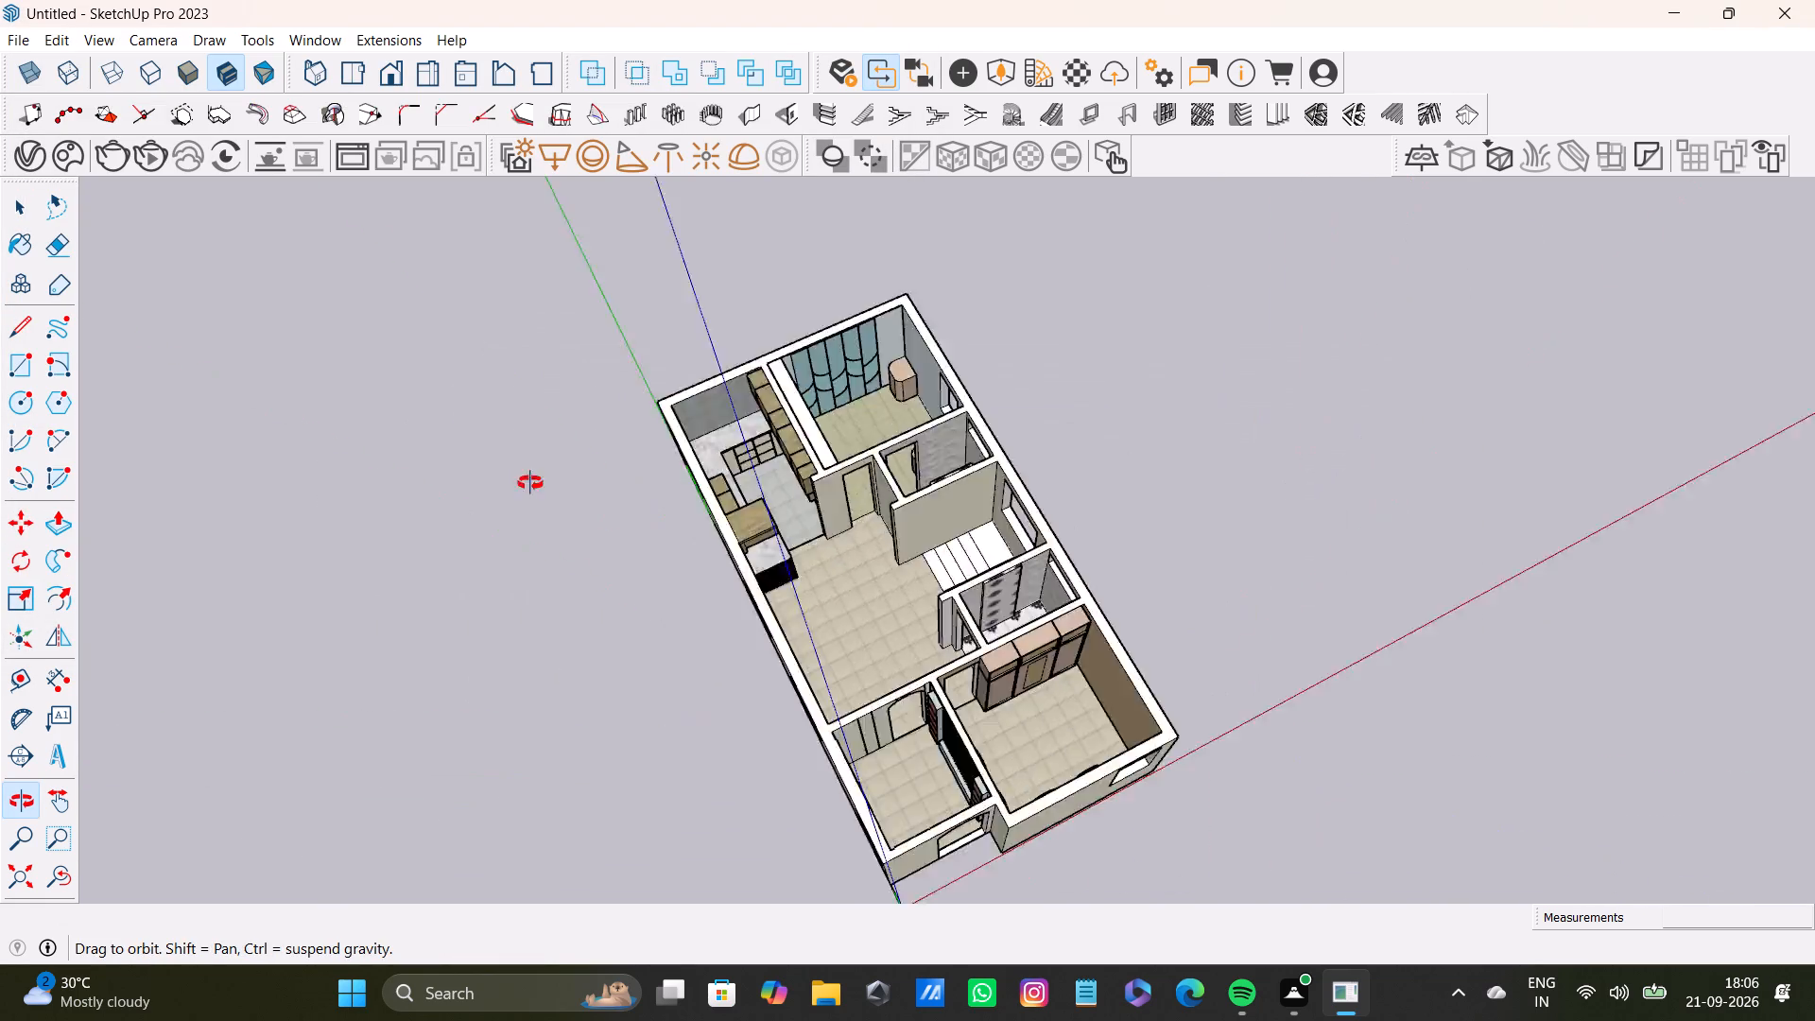
middle_click_drag(530, 483, 415, 438)
scroll(942, 583, "up", 3)
middle_click_drag(906, 621, 1133, 316)
scroll(1193, 583, "up", 3)
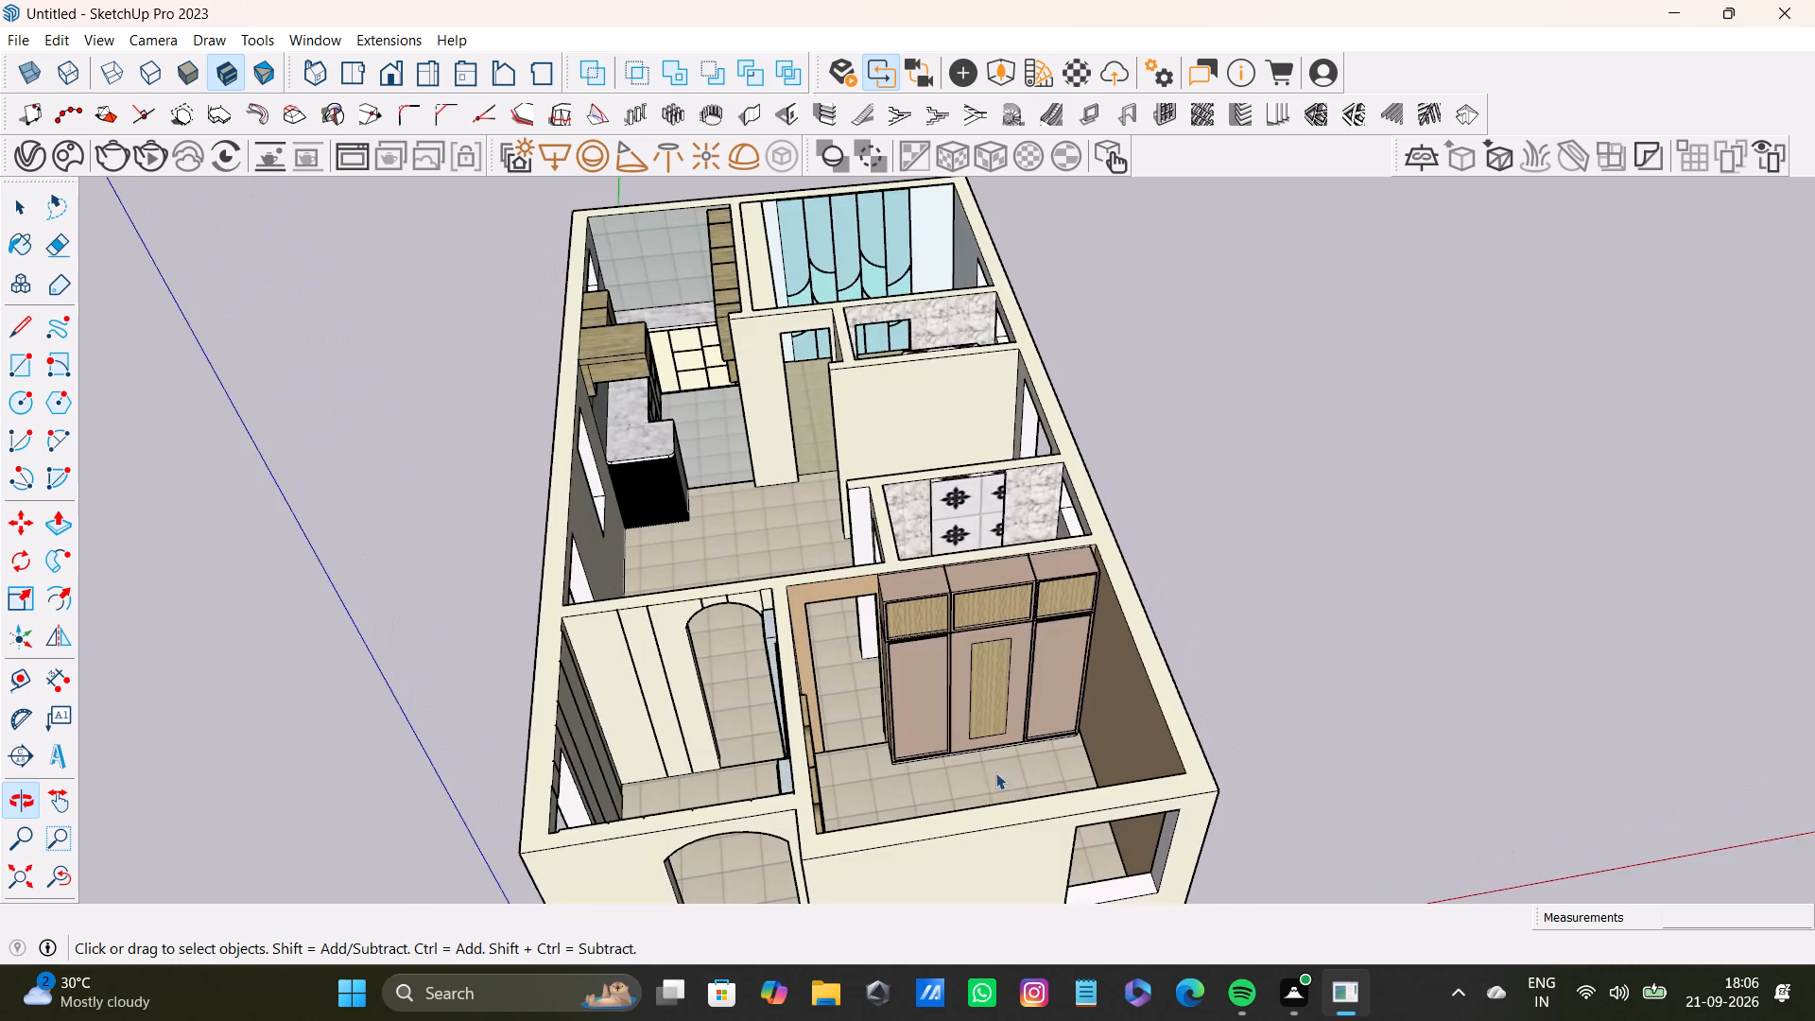
scroll(899, 692, "up", 3, "shift")
middle_click_drag(895, 643, 882, 668, "shift")
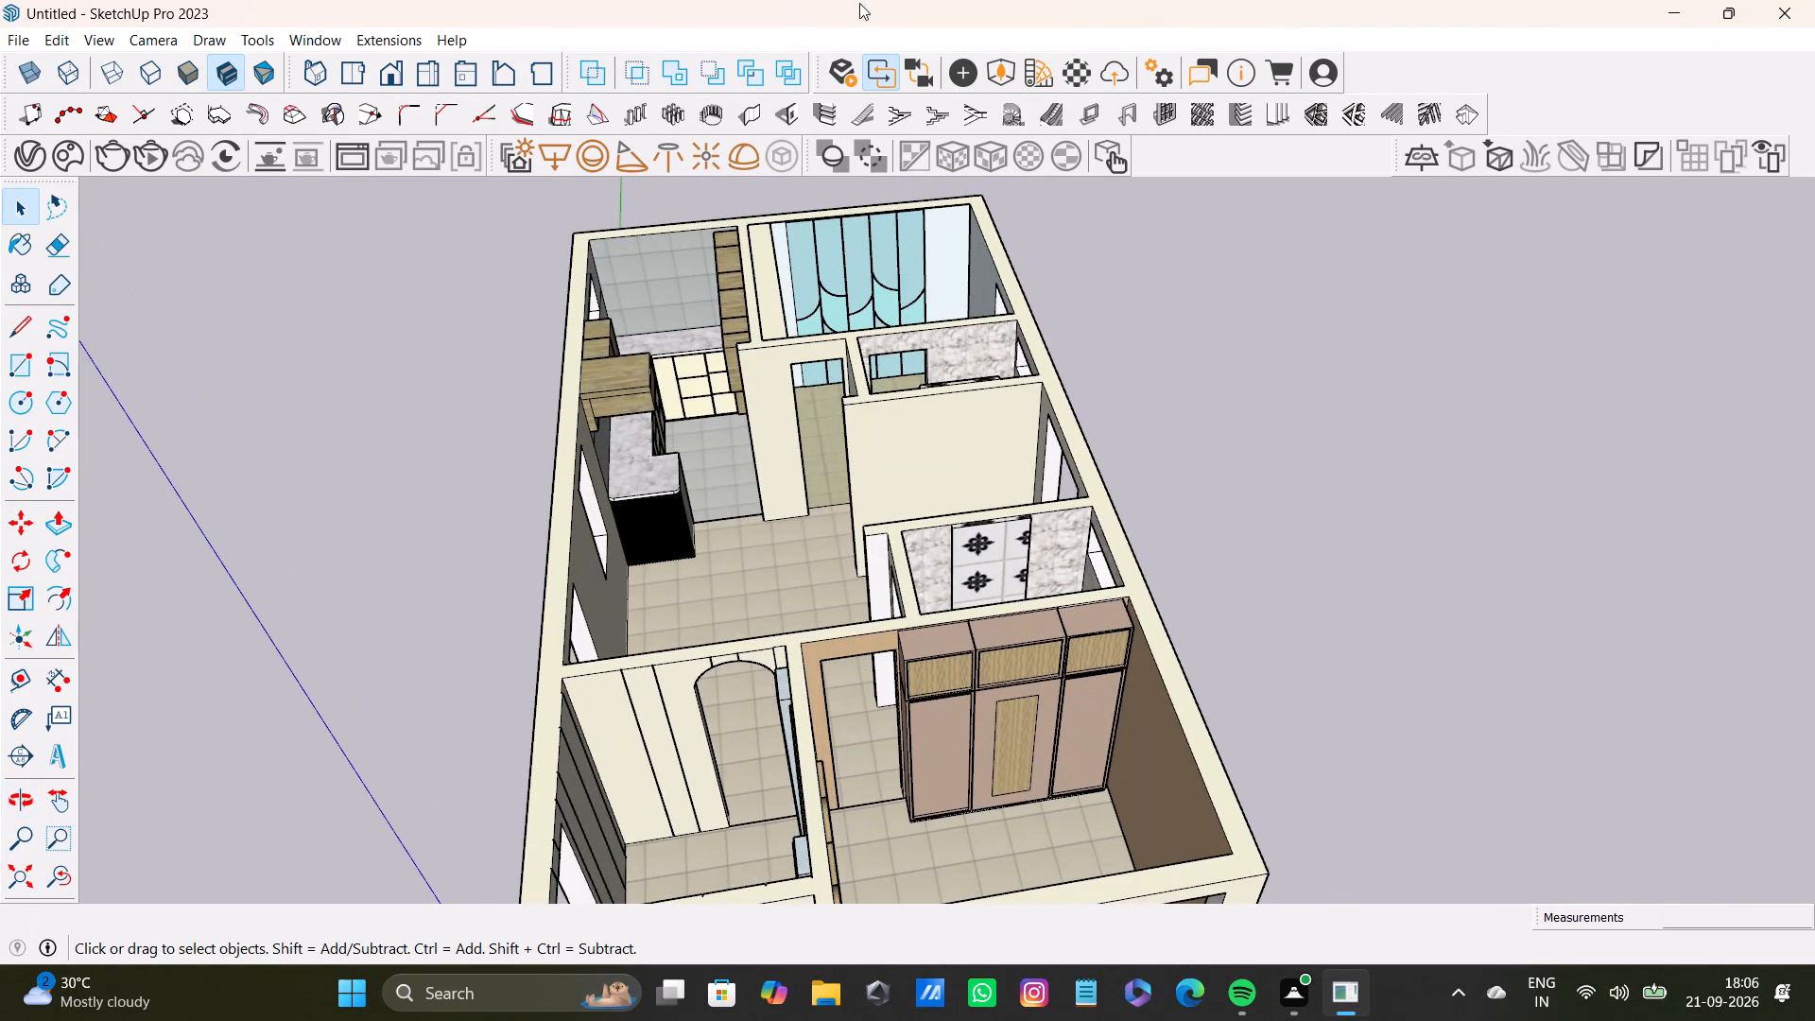
middle_click_drag(923, 281, 1090, 281)
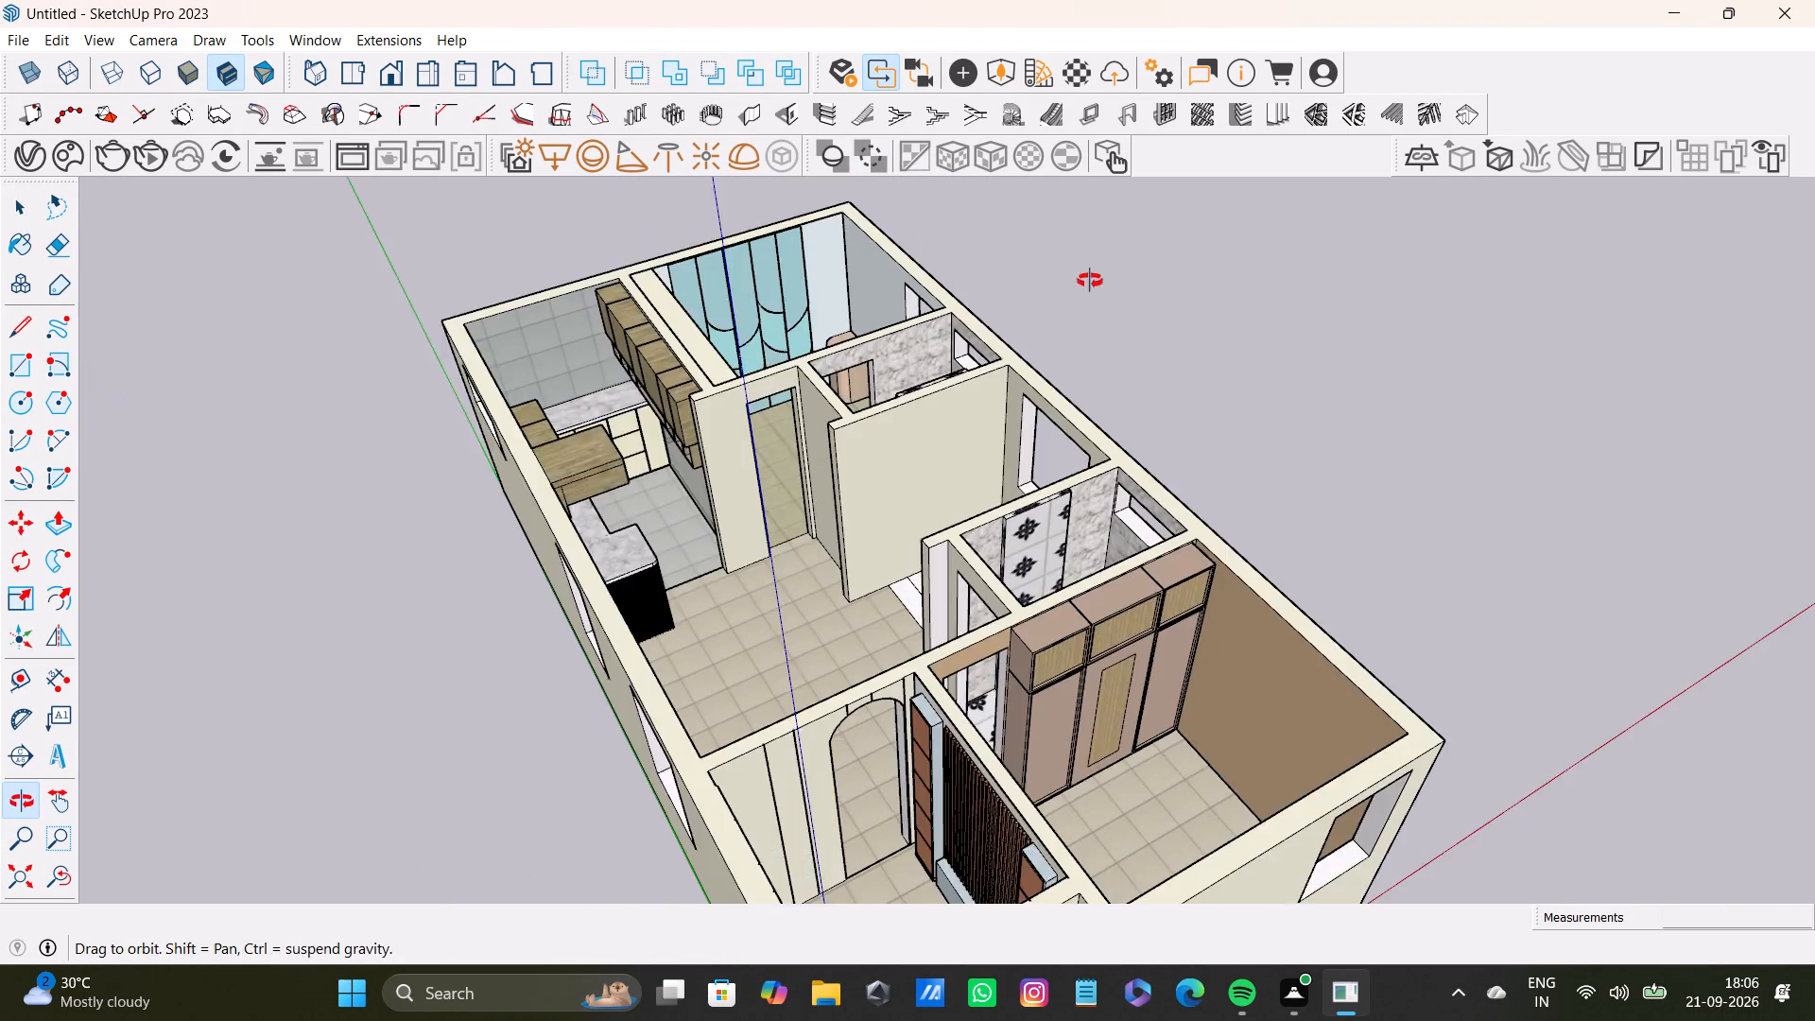
middle_click_drag(1090, 281, 1096, 281)
scroll(1049, 439, "up", 3)
middle_click_drag(1056, 492, 1037, 398, "shift")
middle_click_drag(988, 420, 1063, 445)
scroll(1055, 446, "down", 4)
middle_click_drag(1048, 452, 1066, 486, "shift")
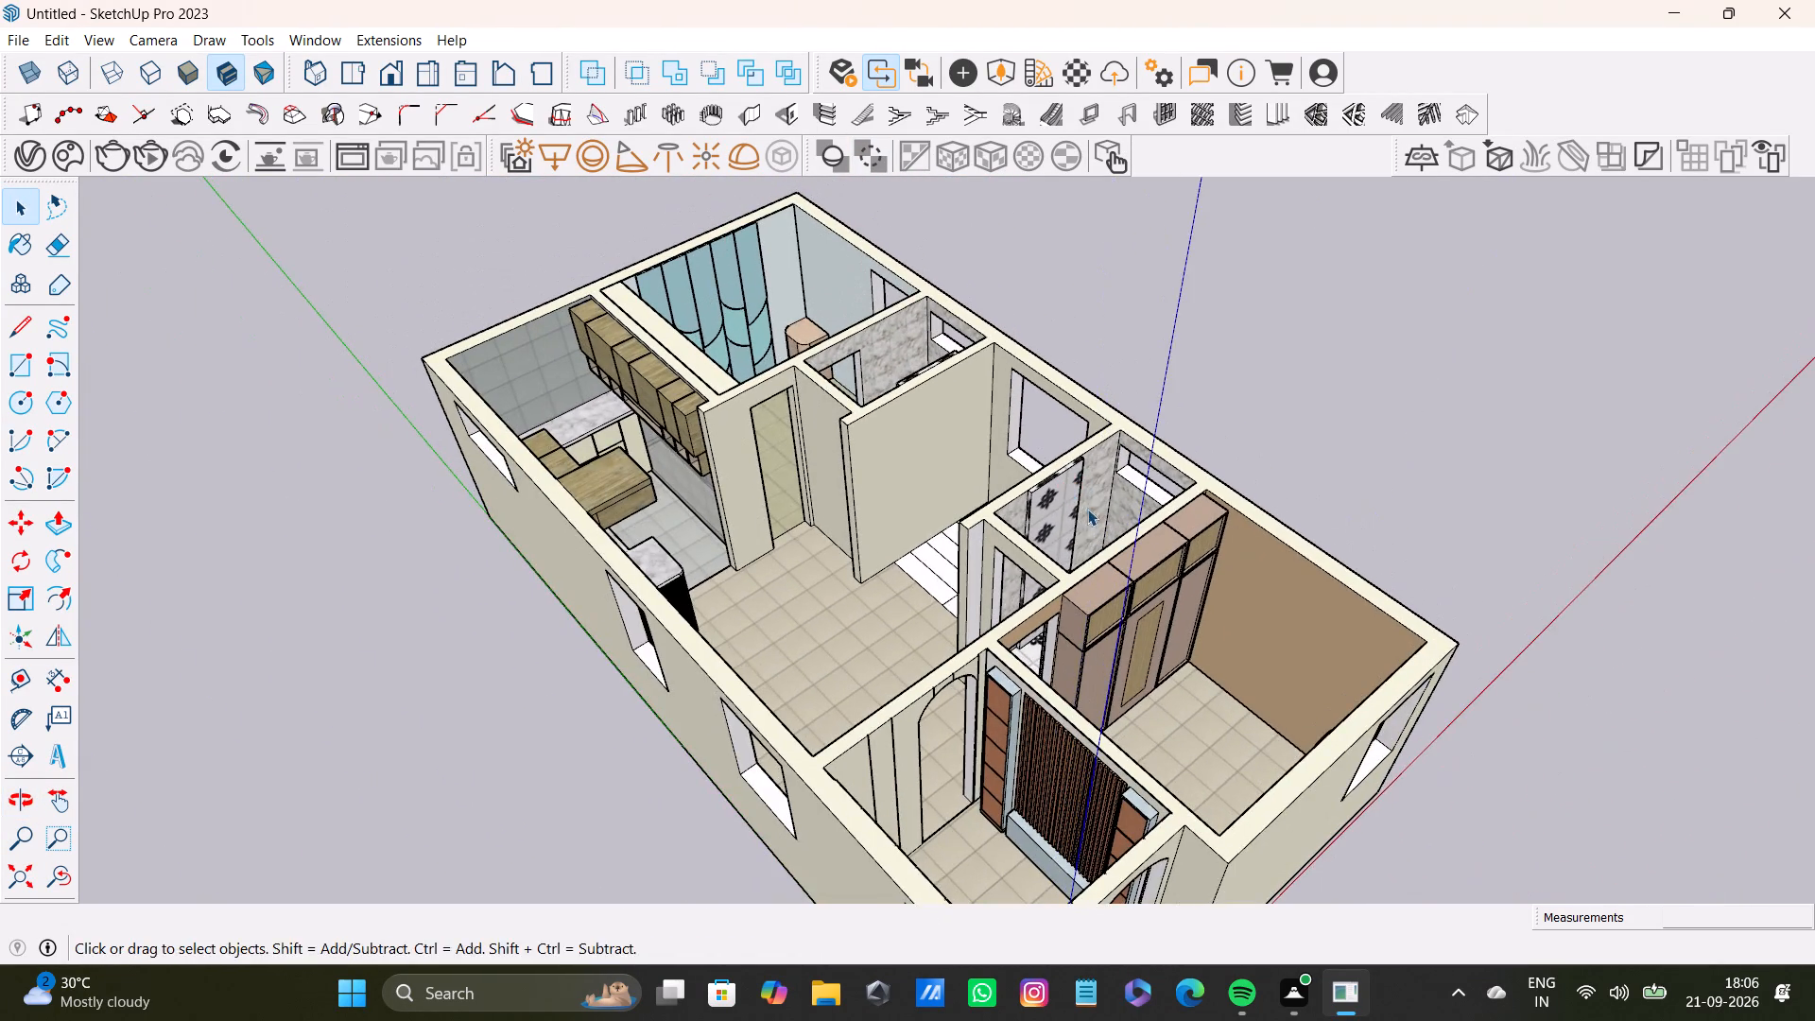
middle_click_drag(1087, 509, 1026, 510)
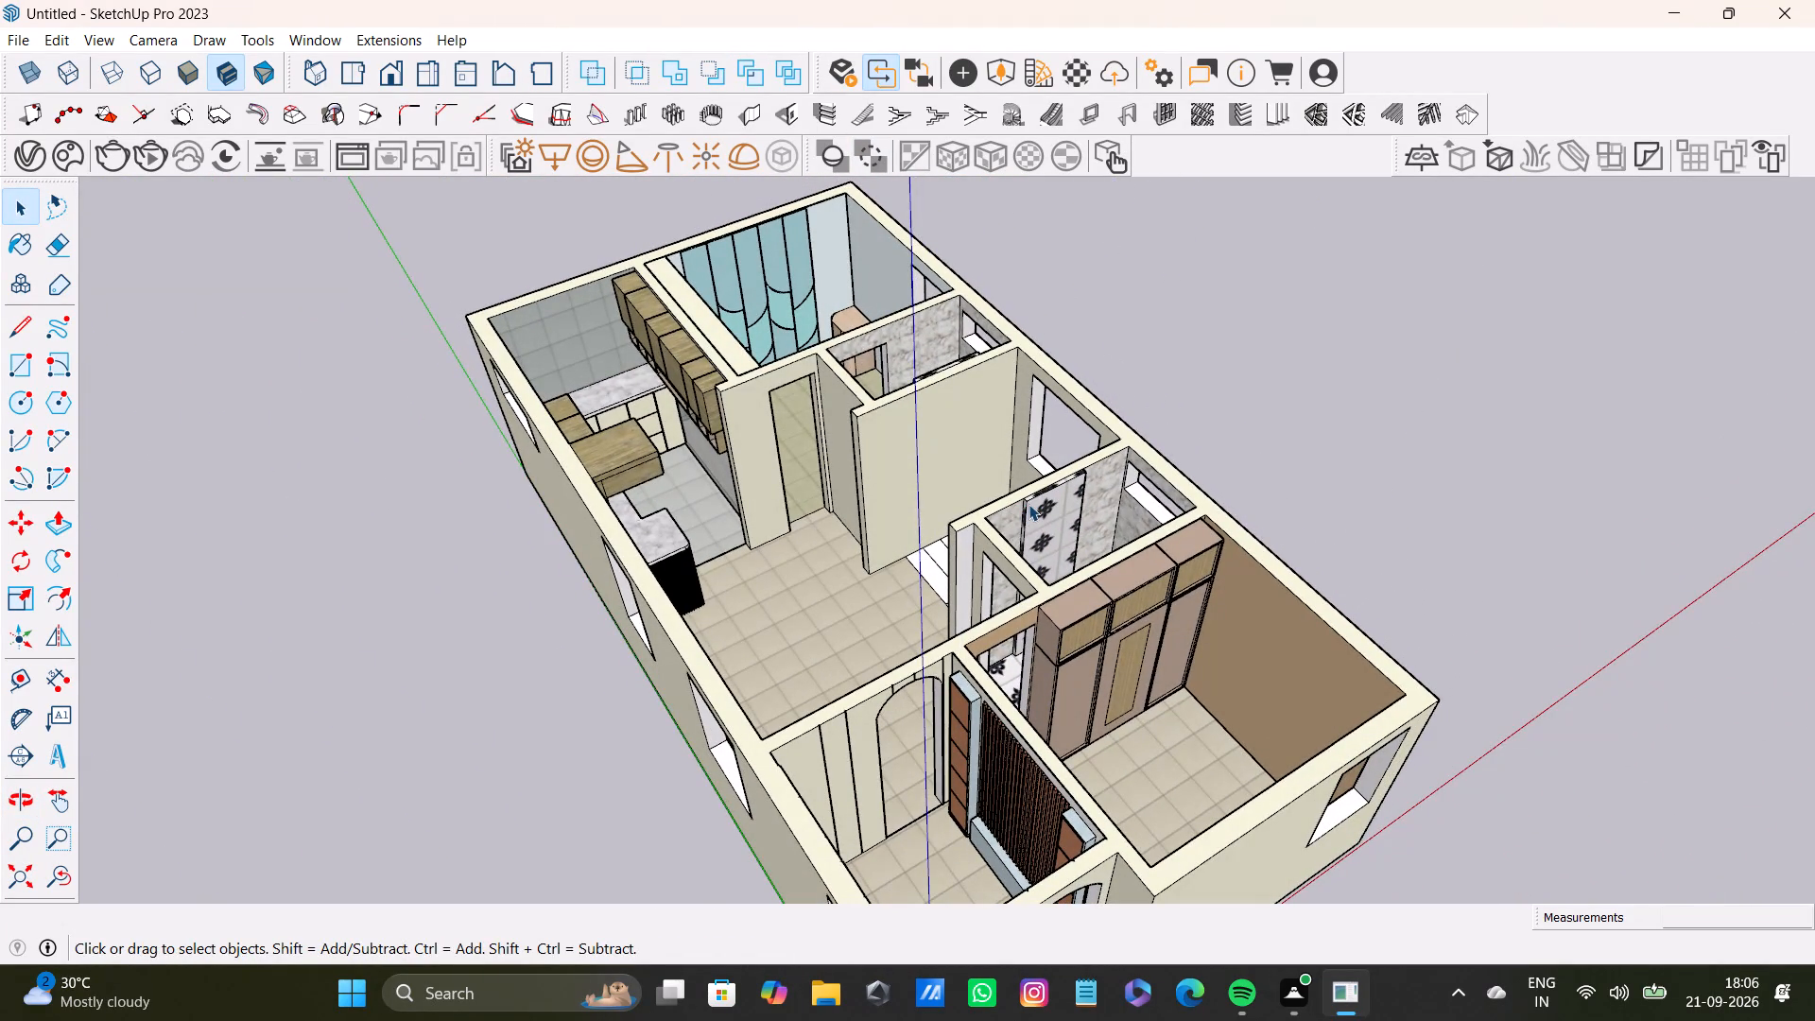
key("super+Print")
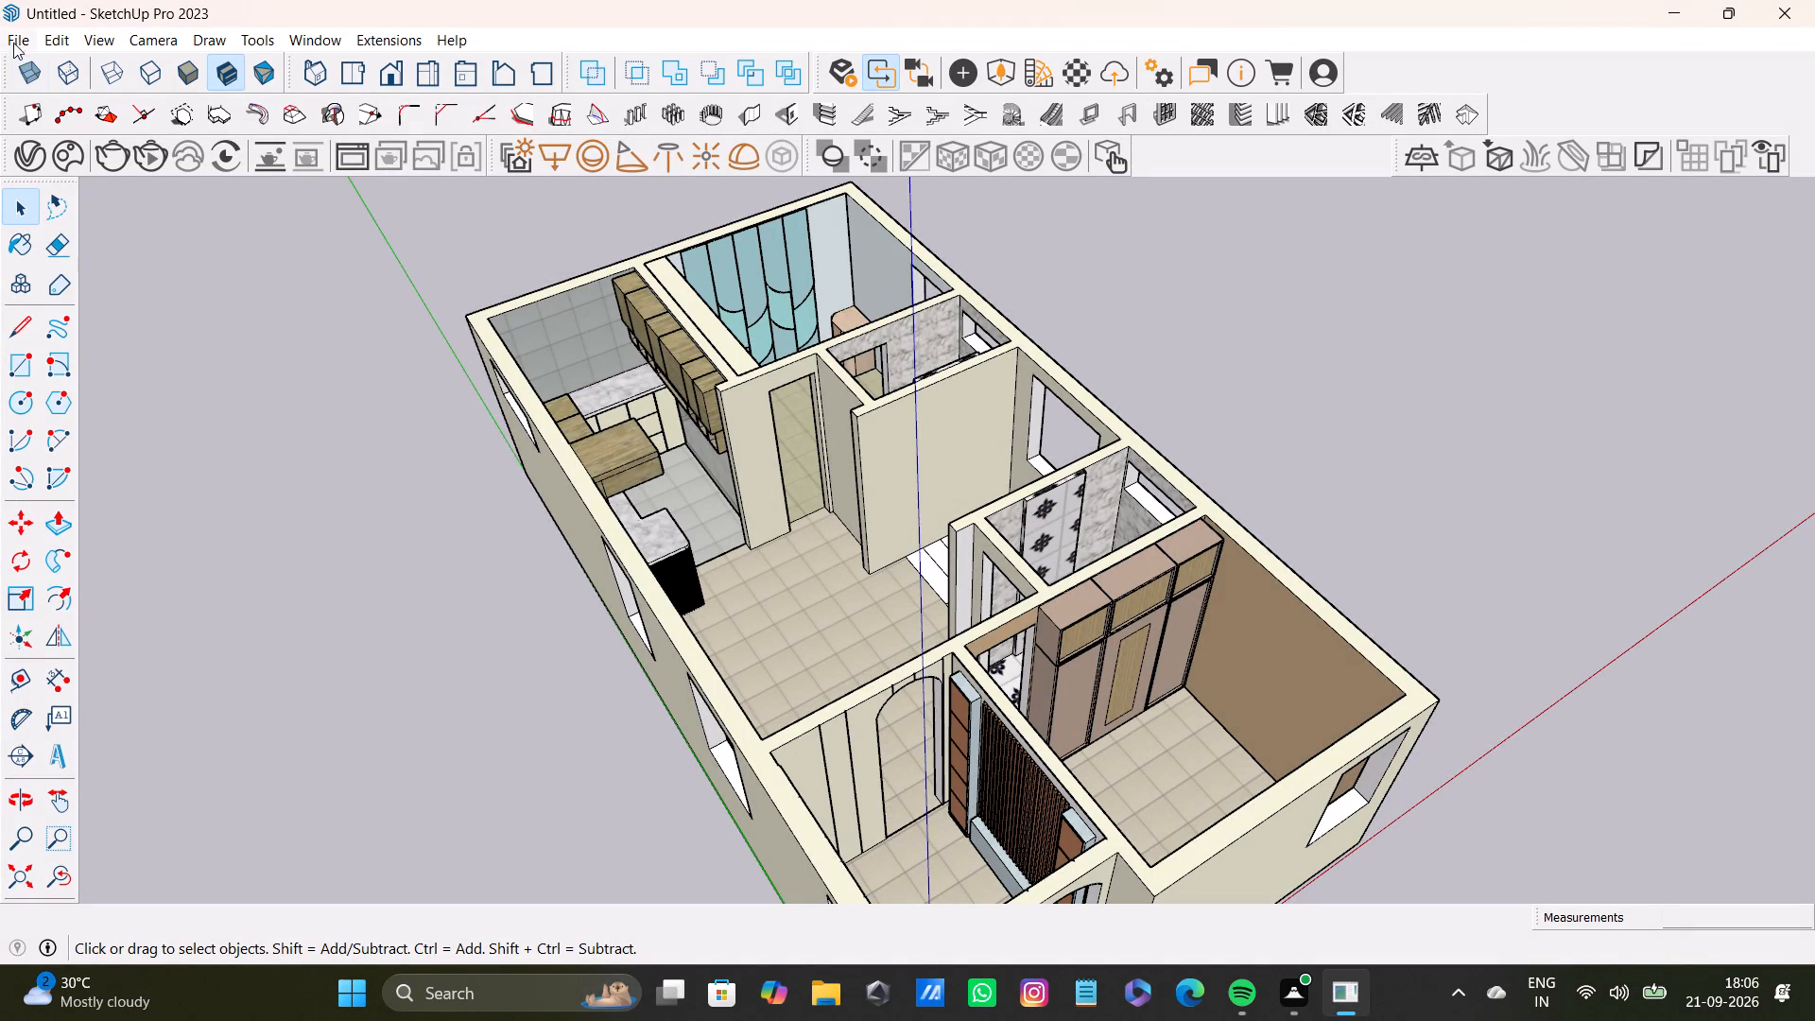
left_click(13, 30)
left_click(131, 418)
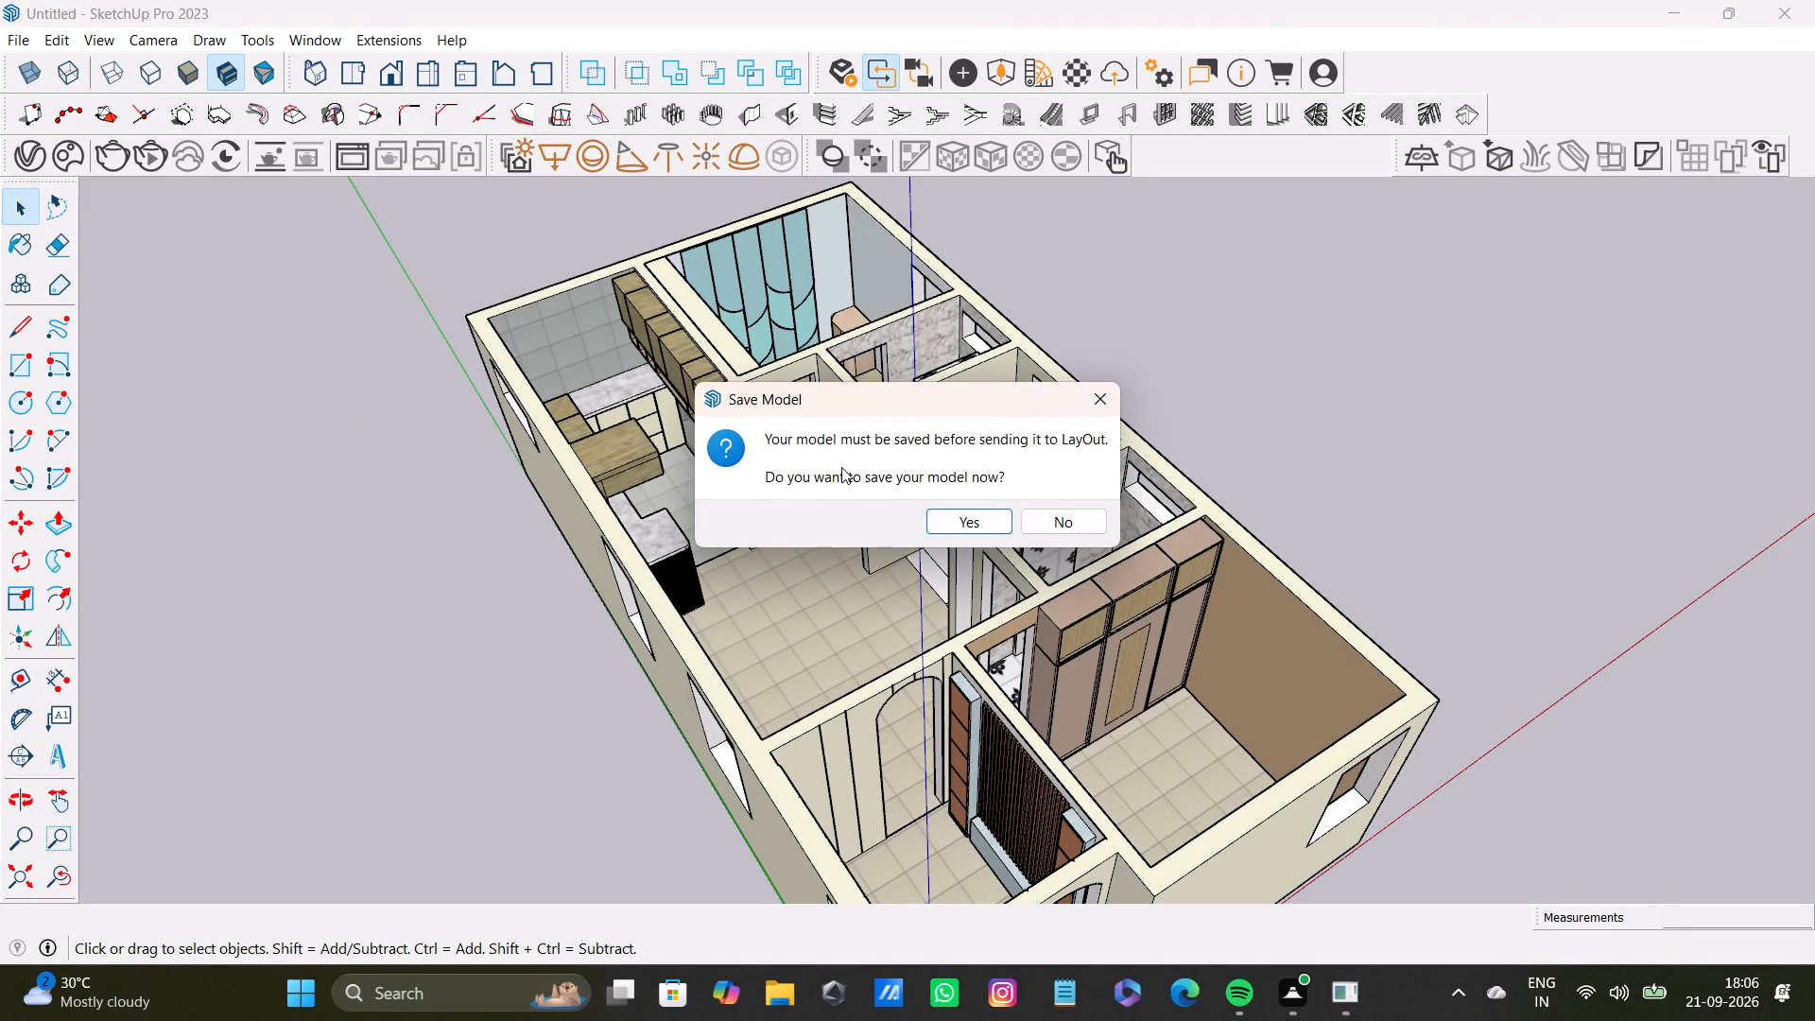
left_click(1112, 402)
Print the current angled view of the house with Microsoft Print to PDF, saving it as 21SEP 2 in the STEV folder.
left_click(25, 38)
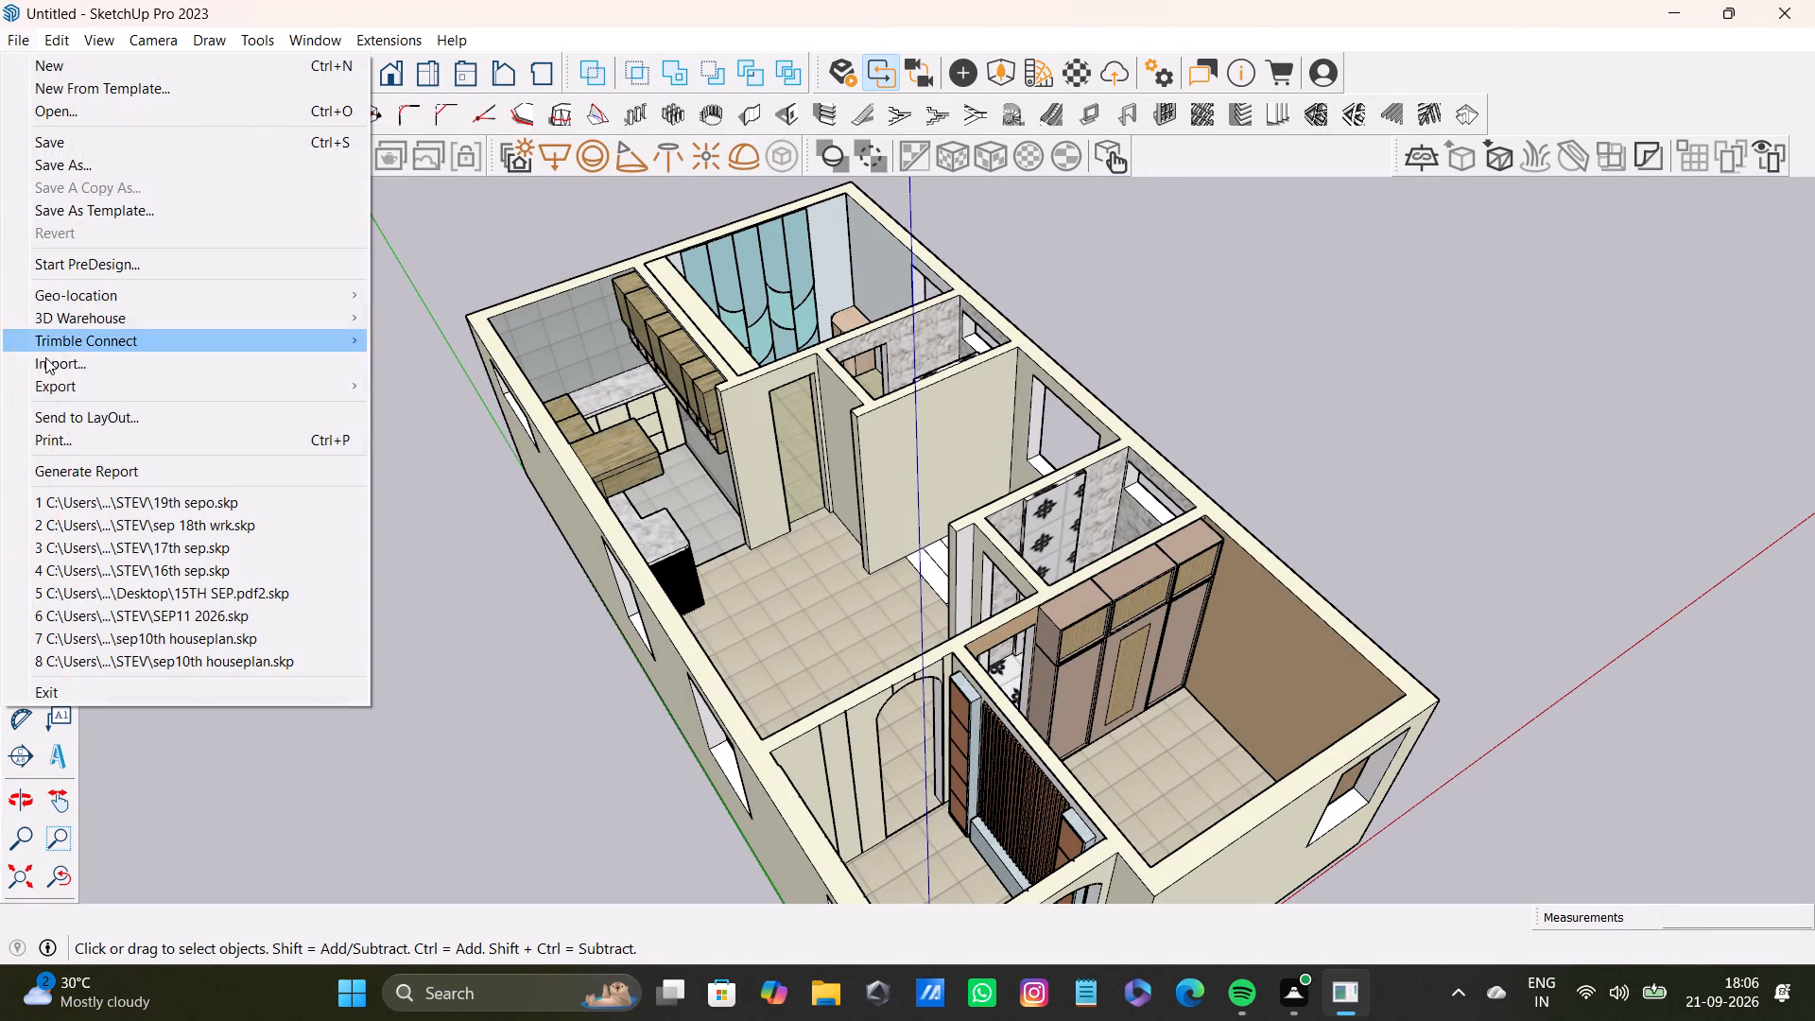
left_click(63, 431)
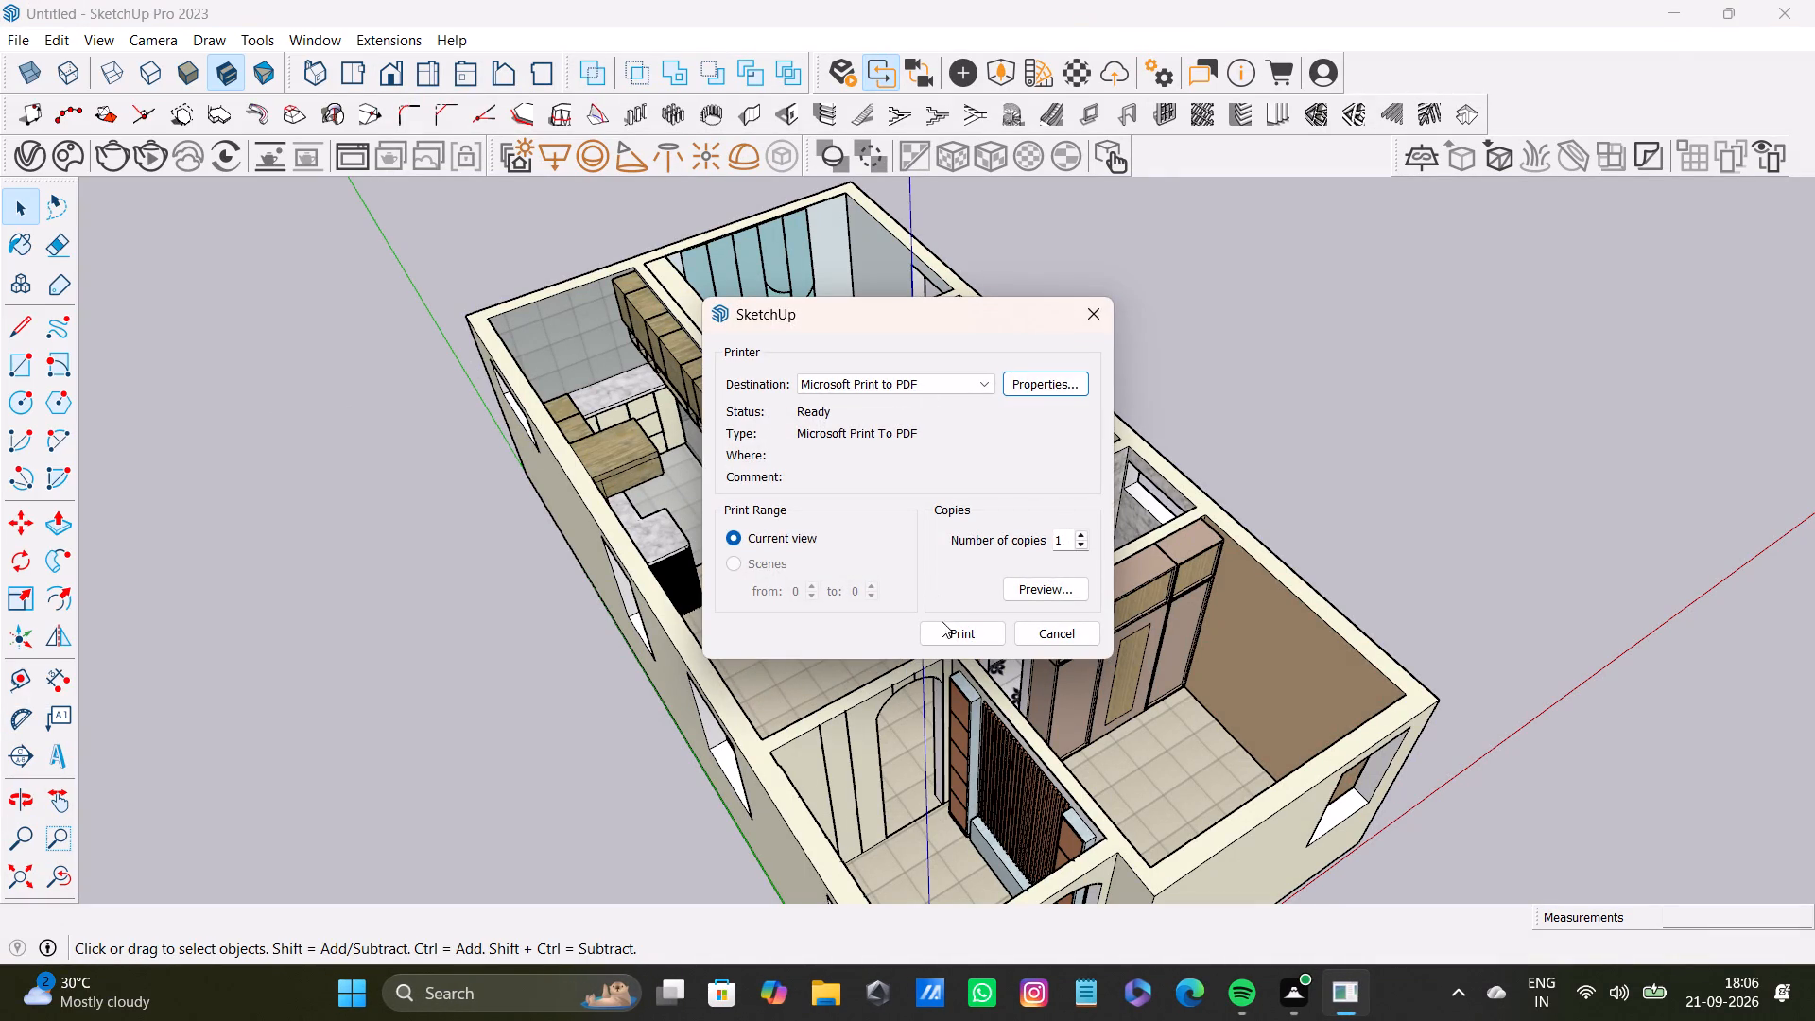
left_click(945, 636)
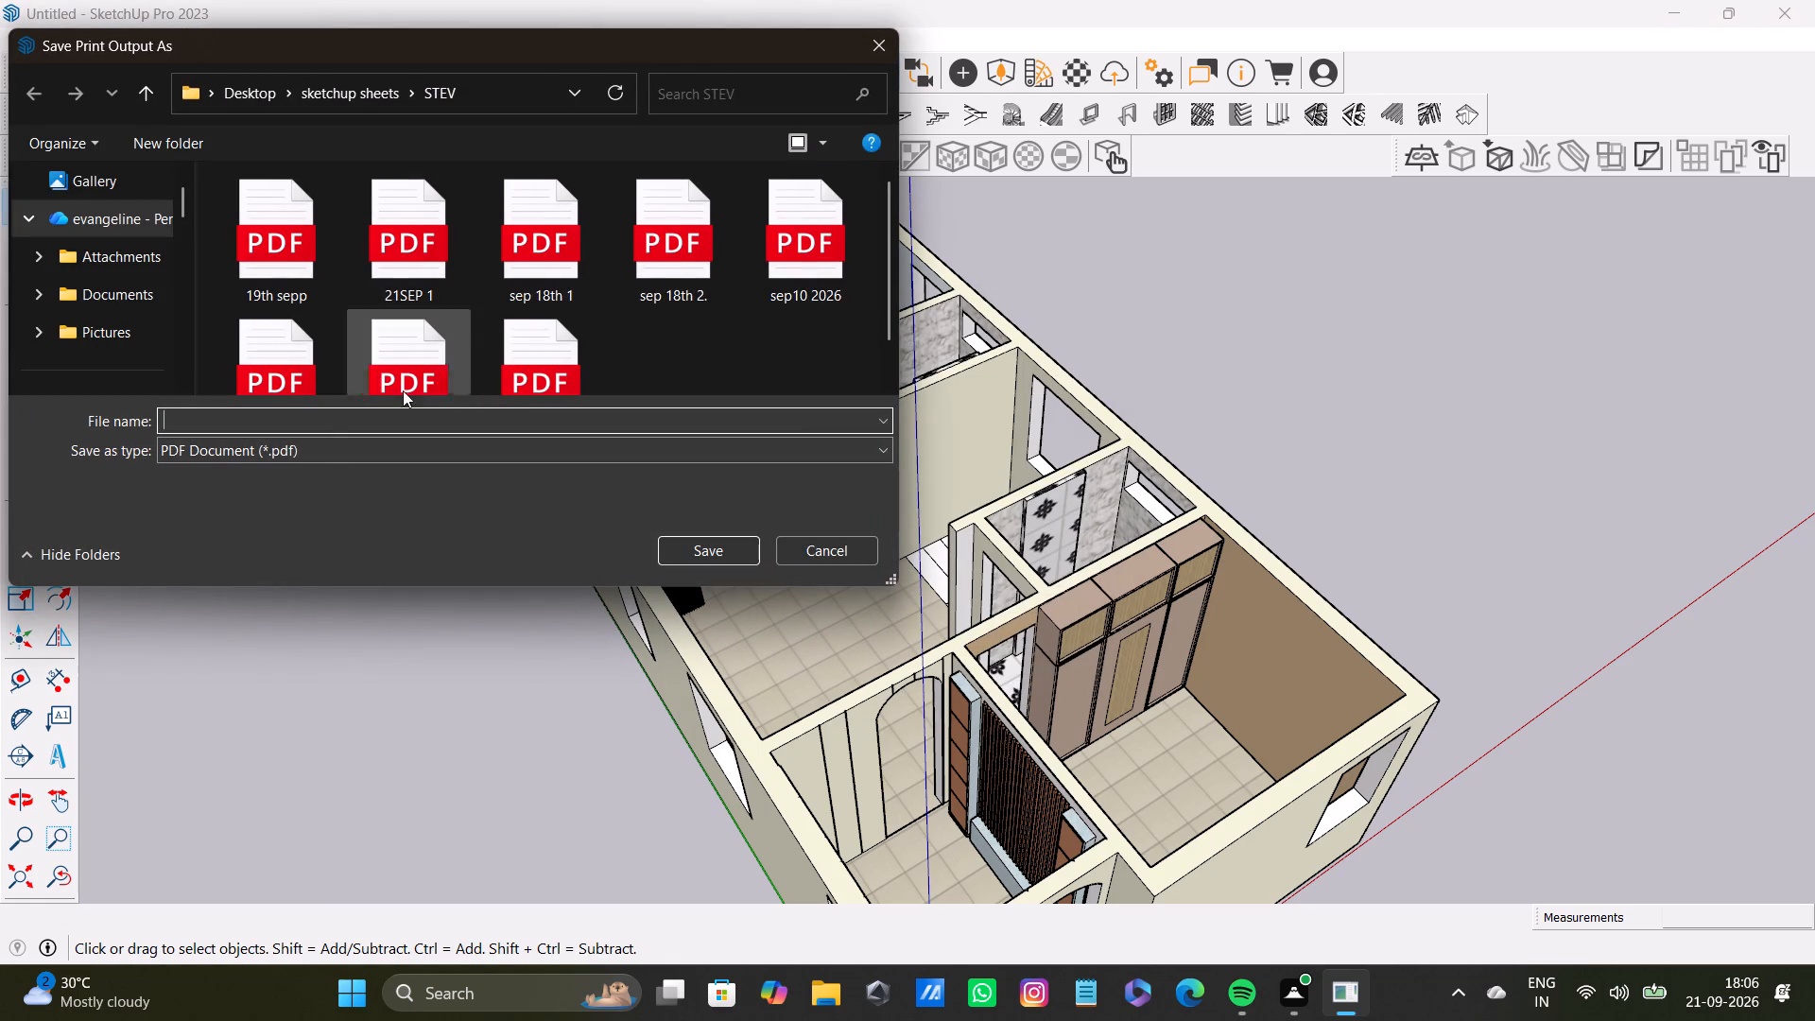
left_click(259, 415)
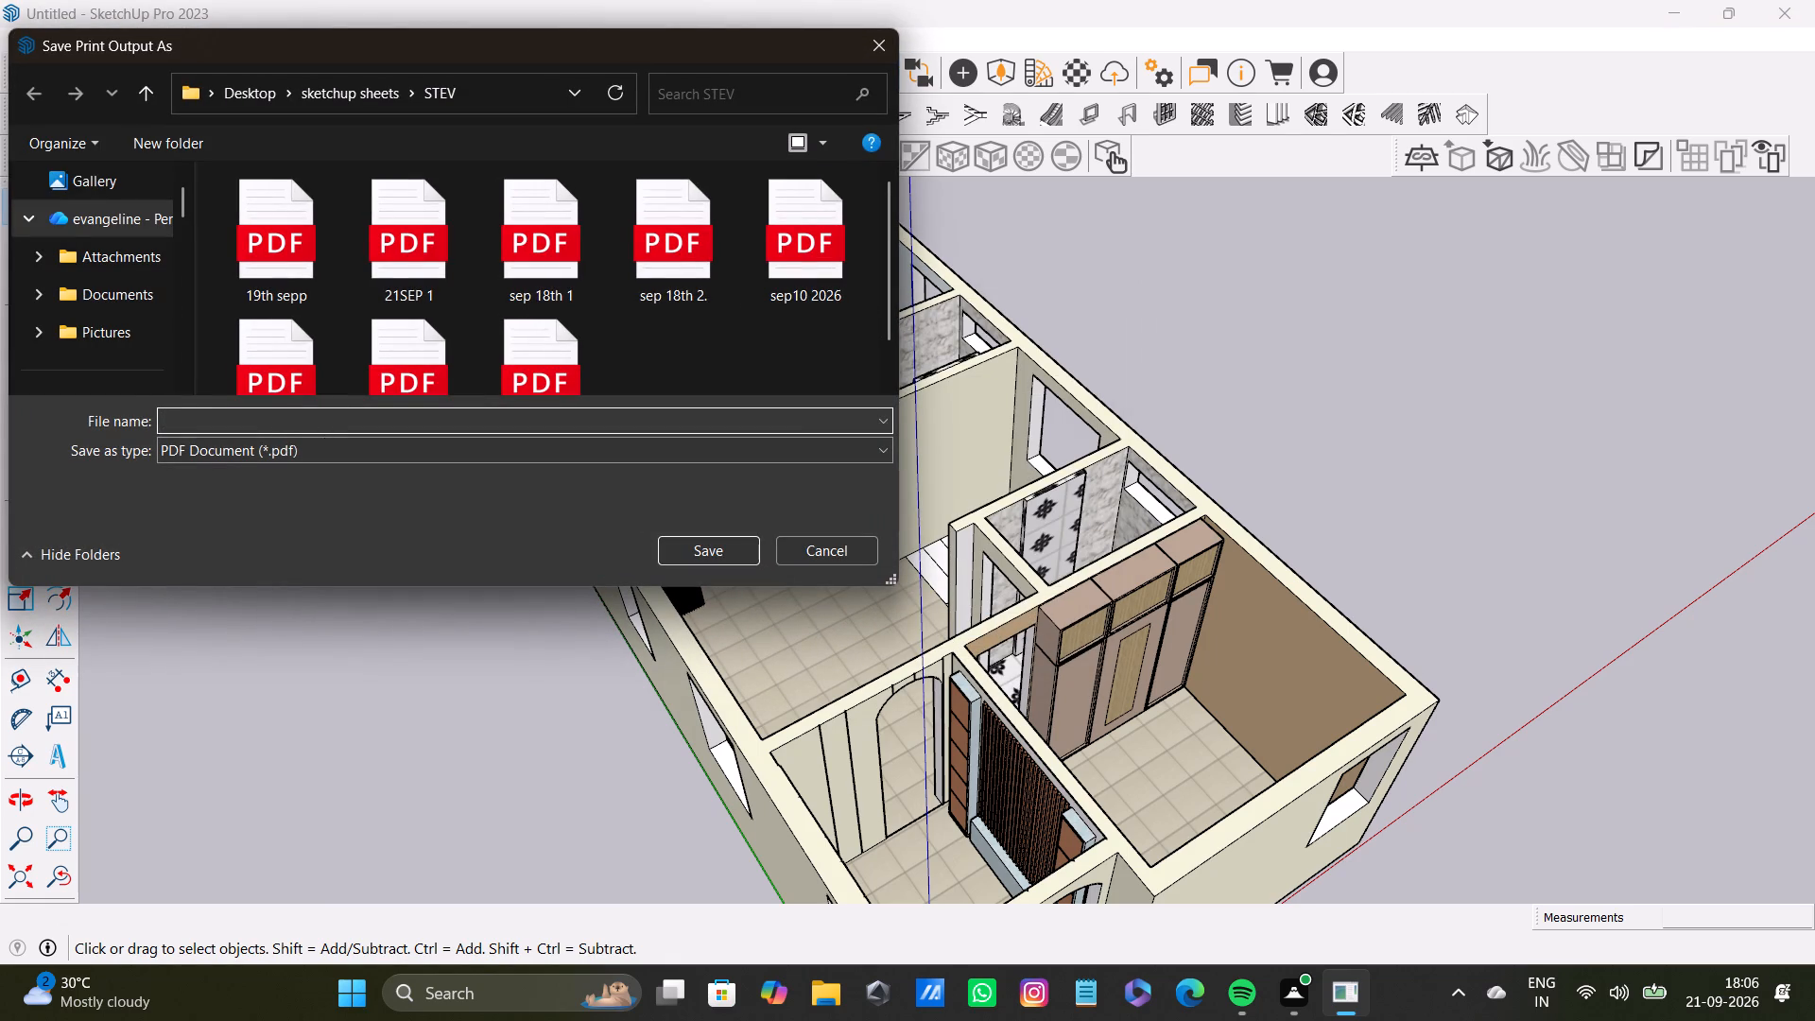
type("21")
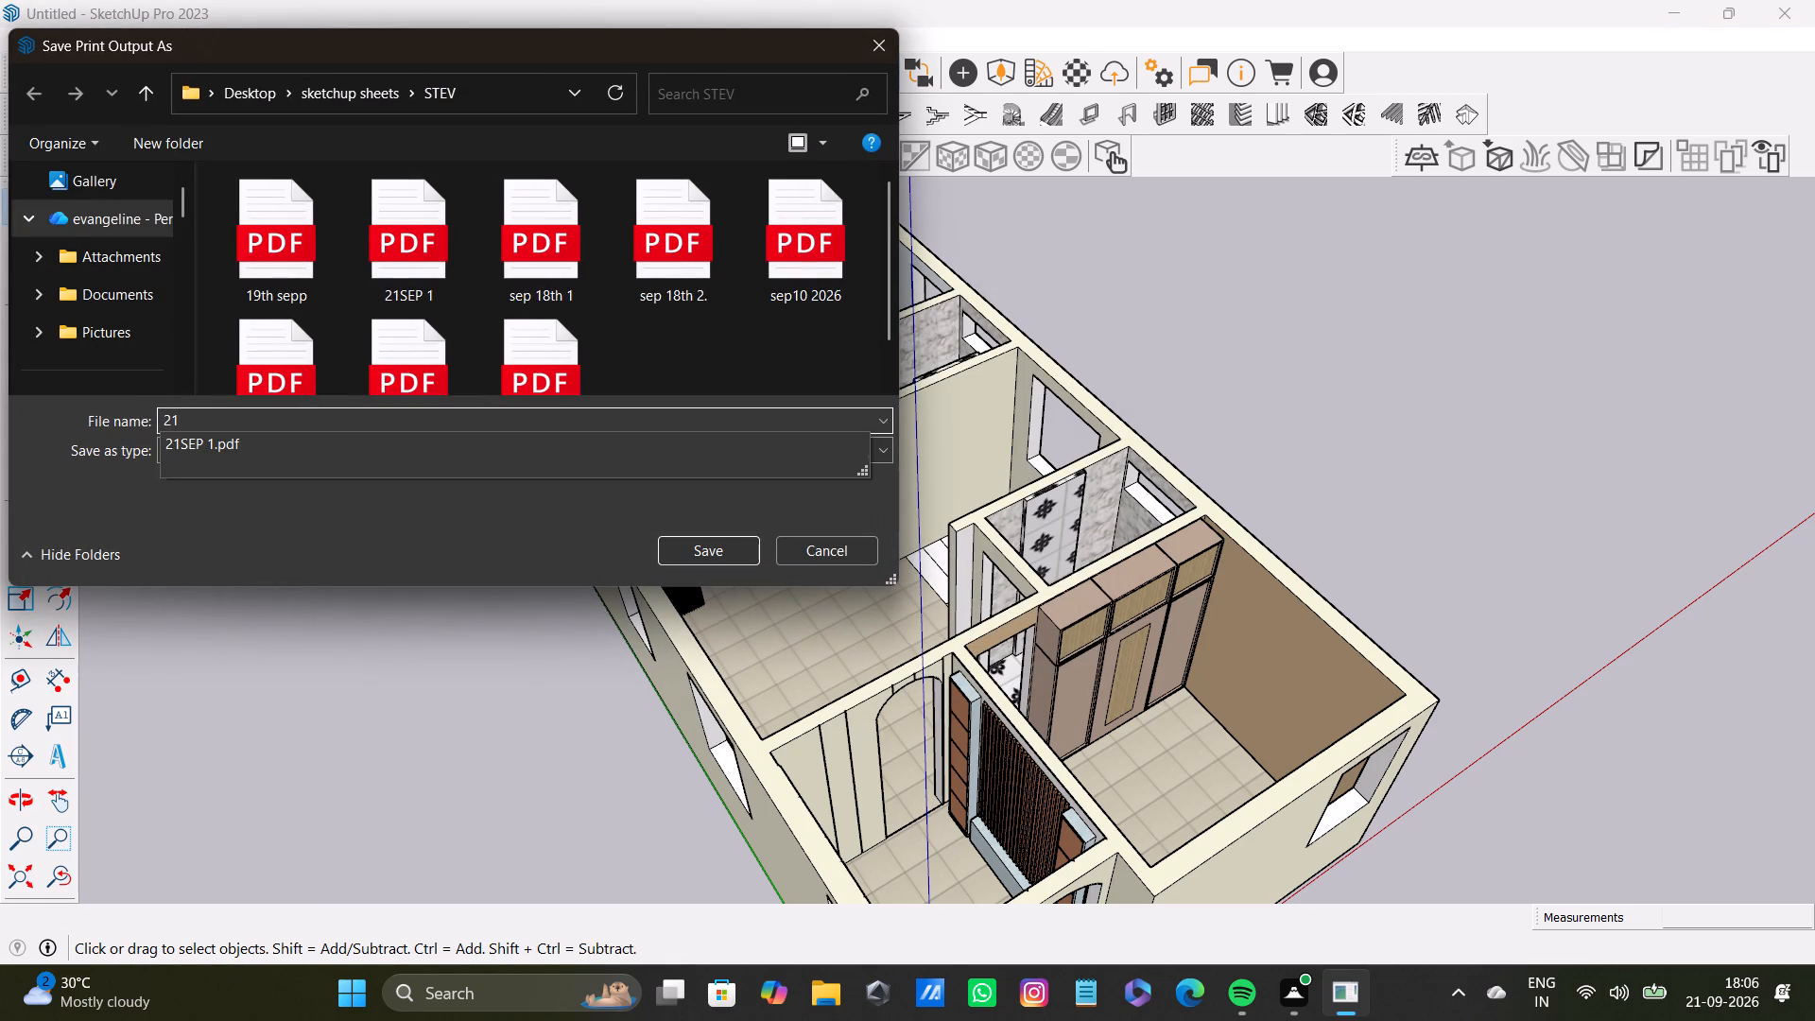
left_click(215, 446)
left_click(251, 418)
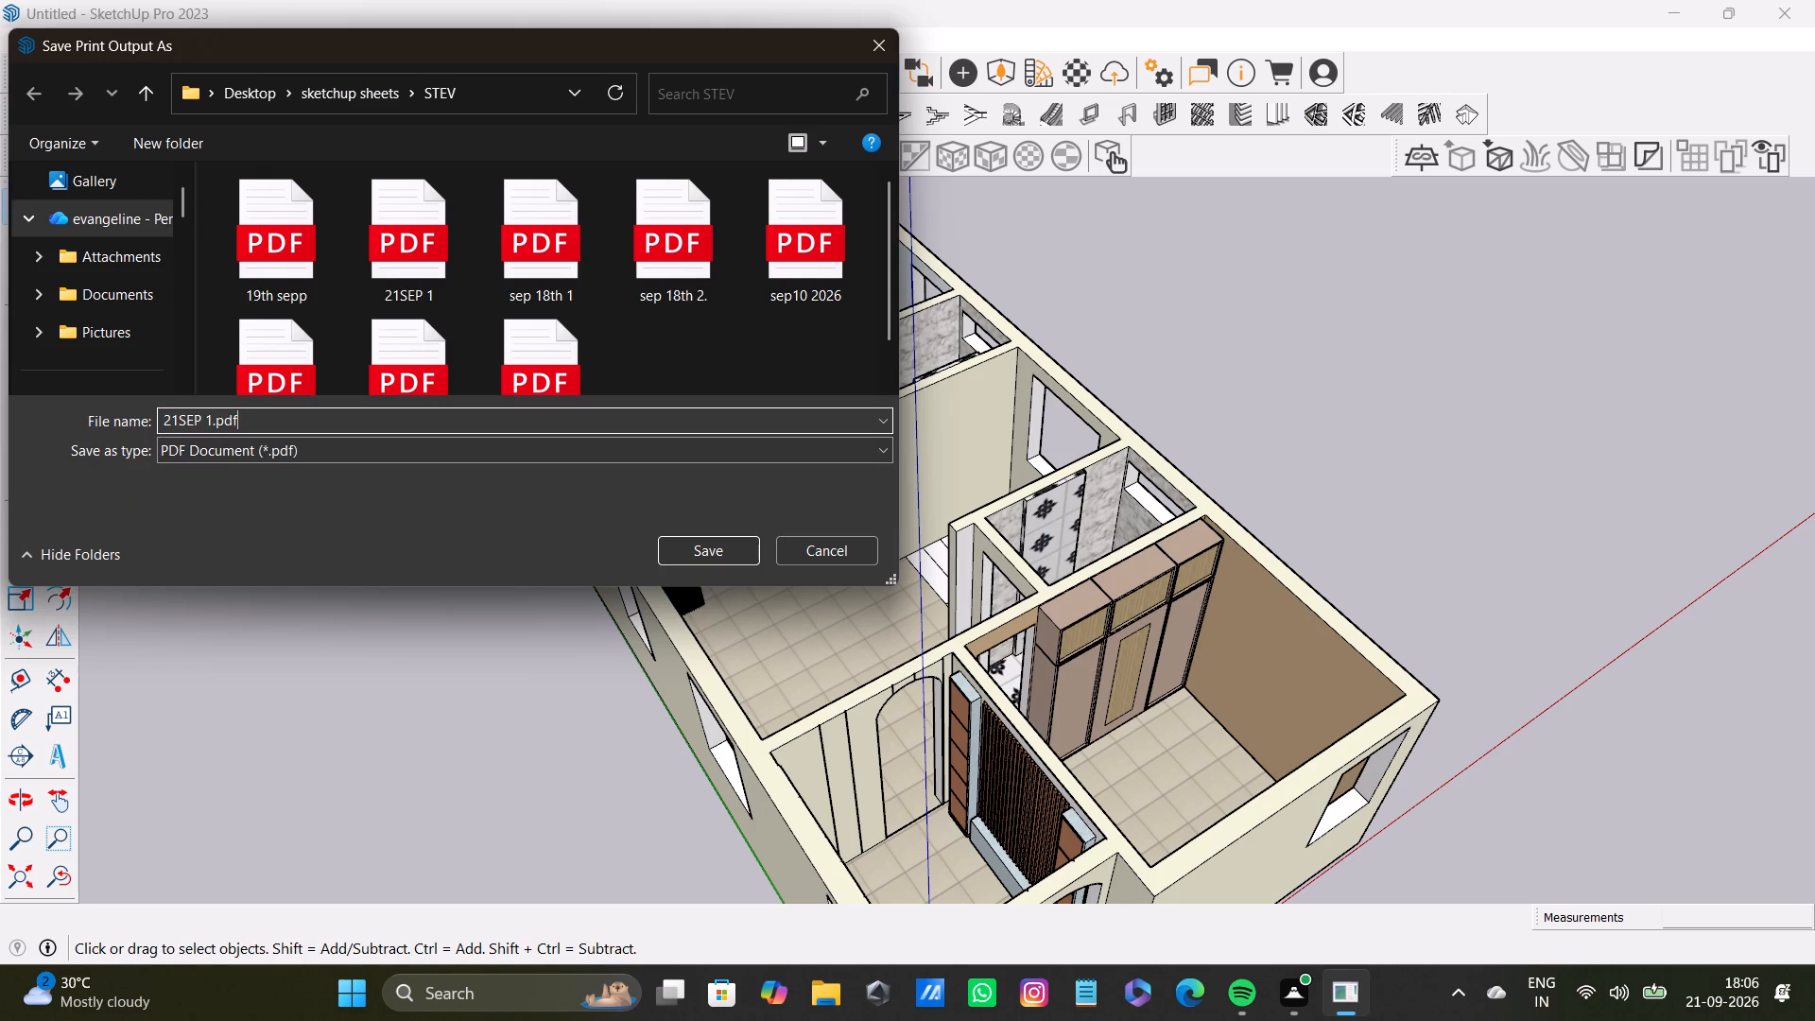
key("BackSpace")
key("BackSpace")
key("BackSpace")
key("BackSpace")
key("BackSpace")
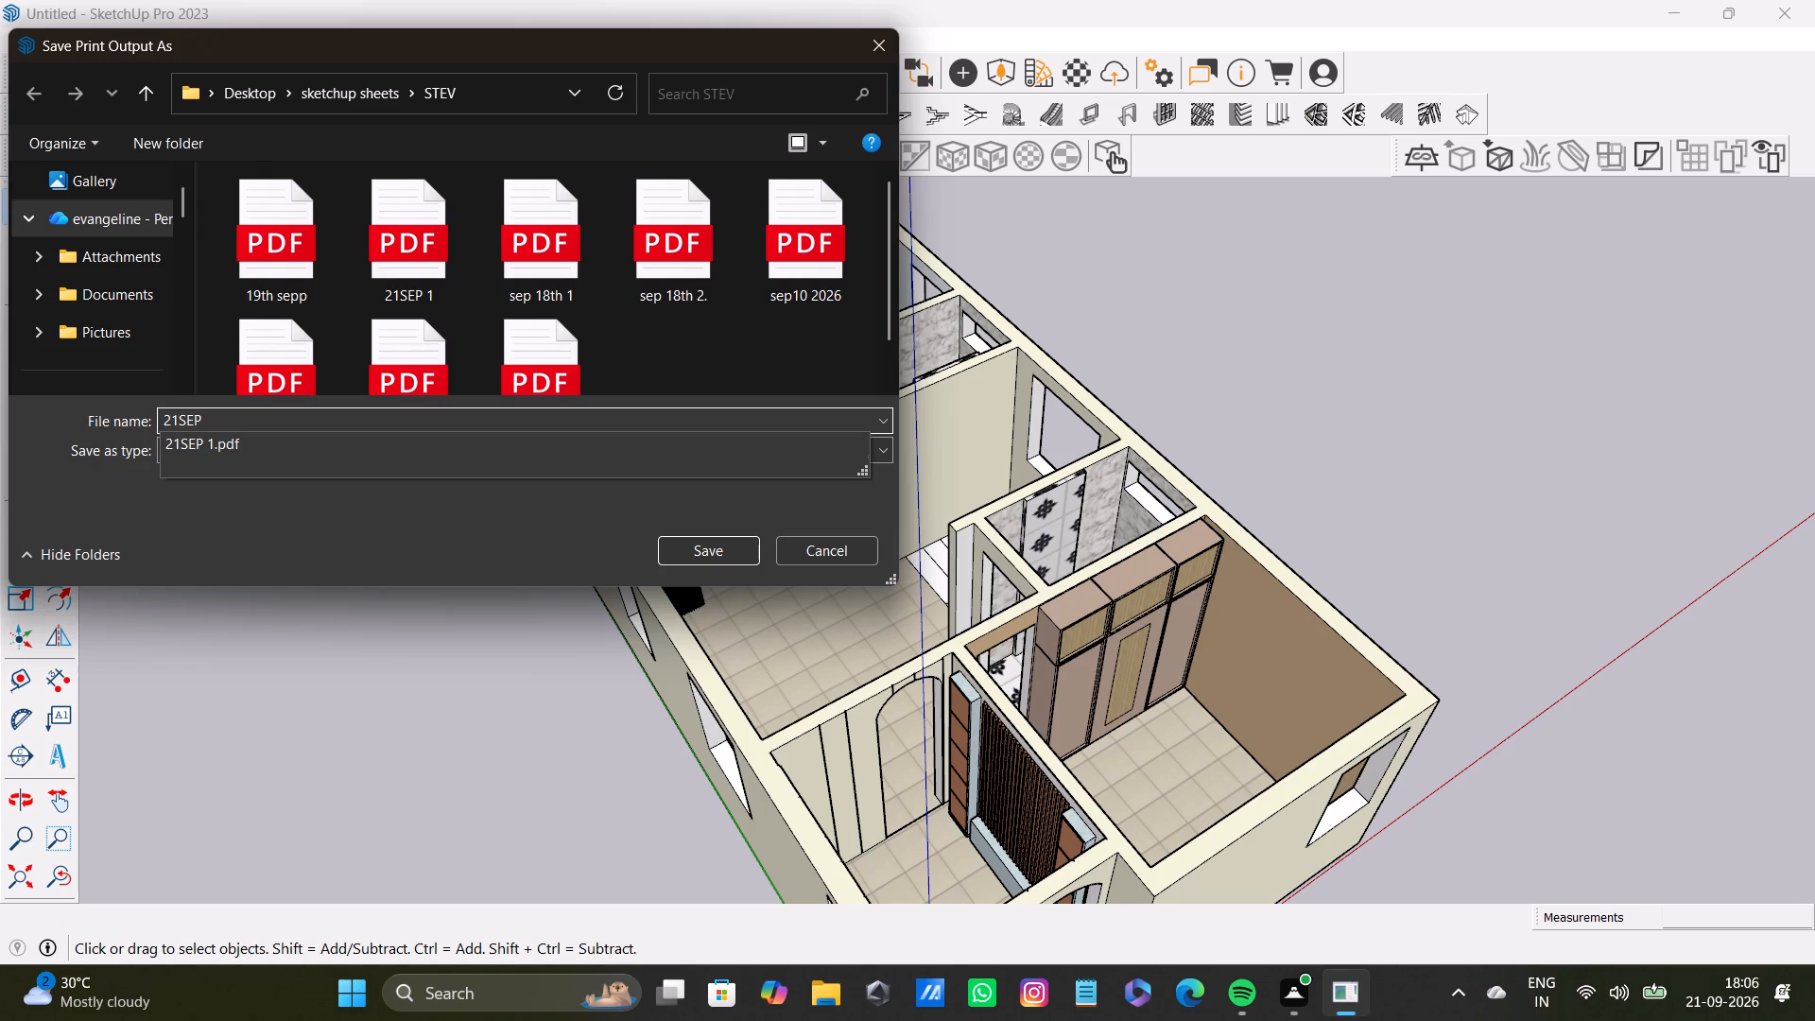
key("2")
key("Return")
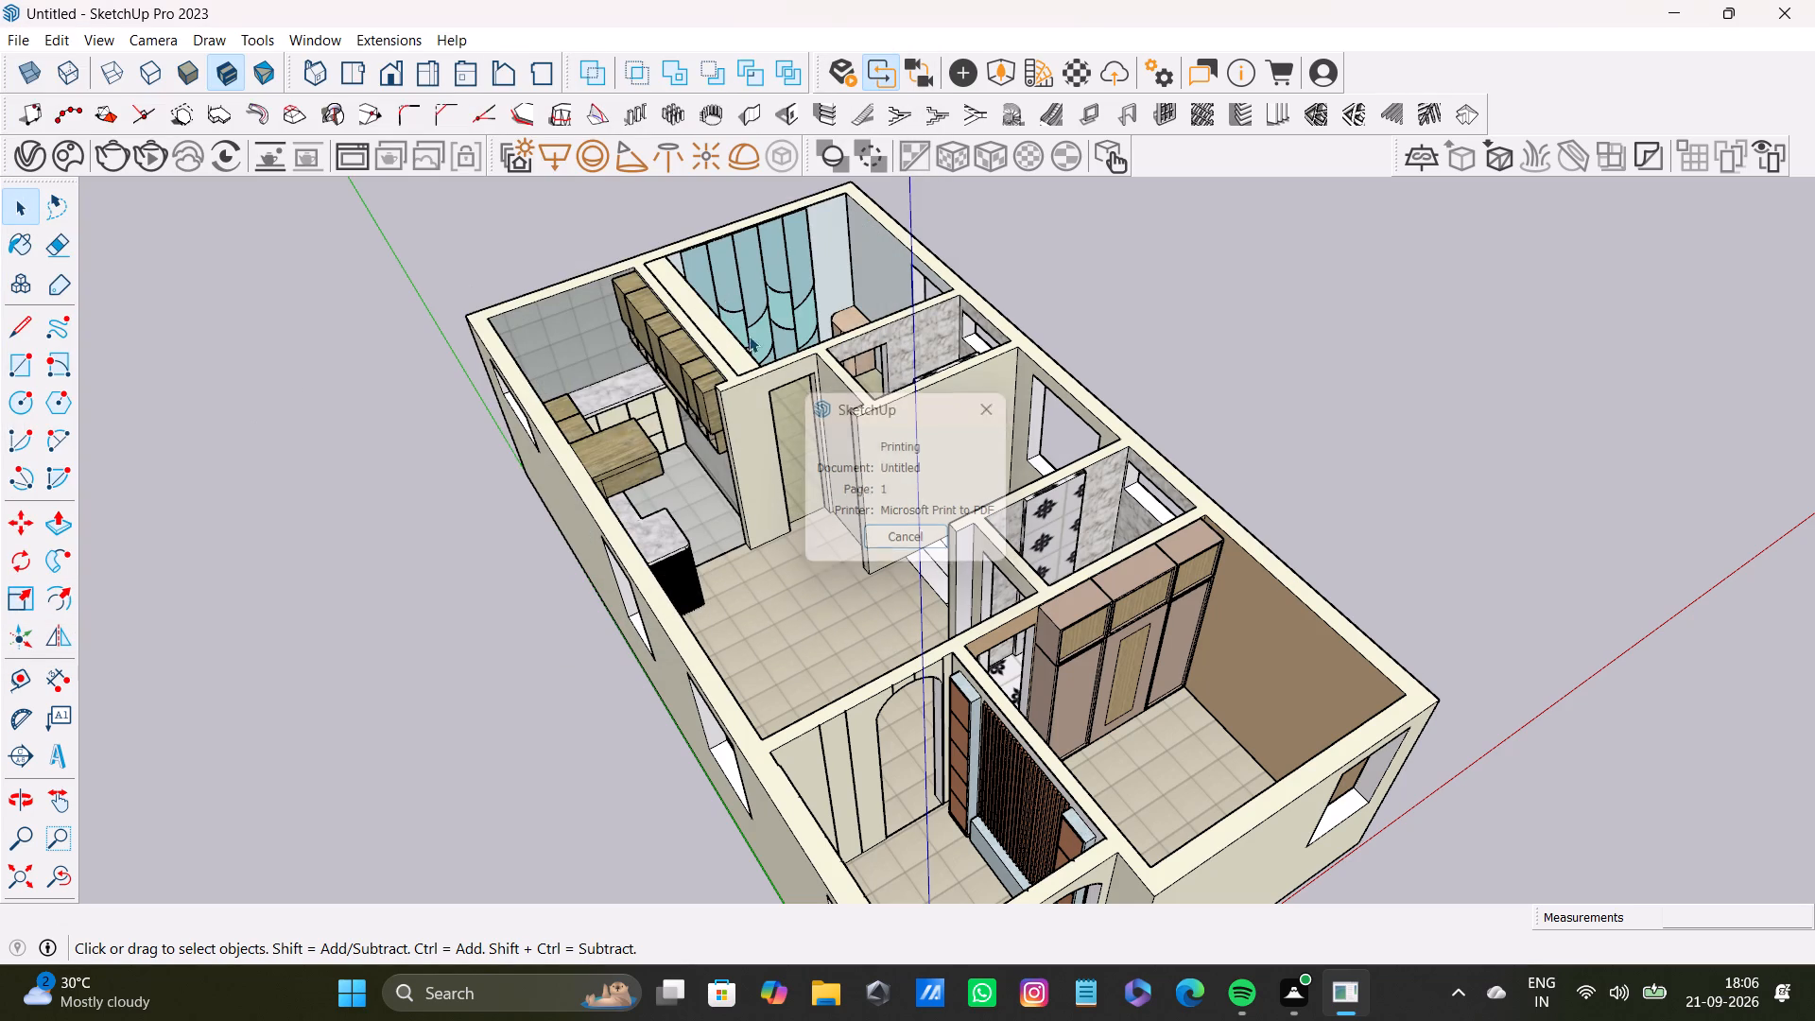
Capture a screenshot looking down into the blue-panelled bedroom, showing its wardrobe wall, curved wall panels and bedside table.
scroll(844, 573, "down", 4)
middle_click_drag(839, 580, 1282, 578)
scroll(1133, 579, "down", 4)
middle_click_drag(802, 597, 1414, 569)
scroll(1086, 597, "up", 4)
middle_click_drag(974, 647, 1814, 873)
scroll(1207, 531, "up", 2)
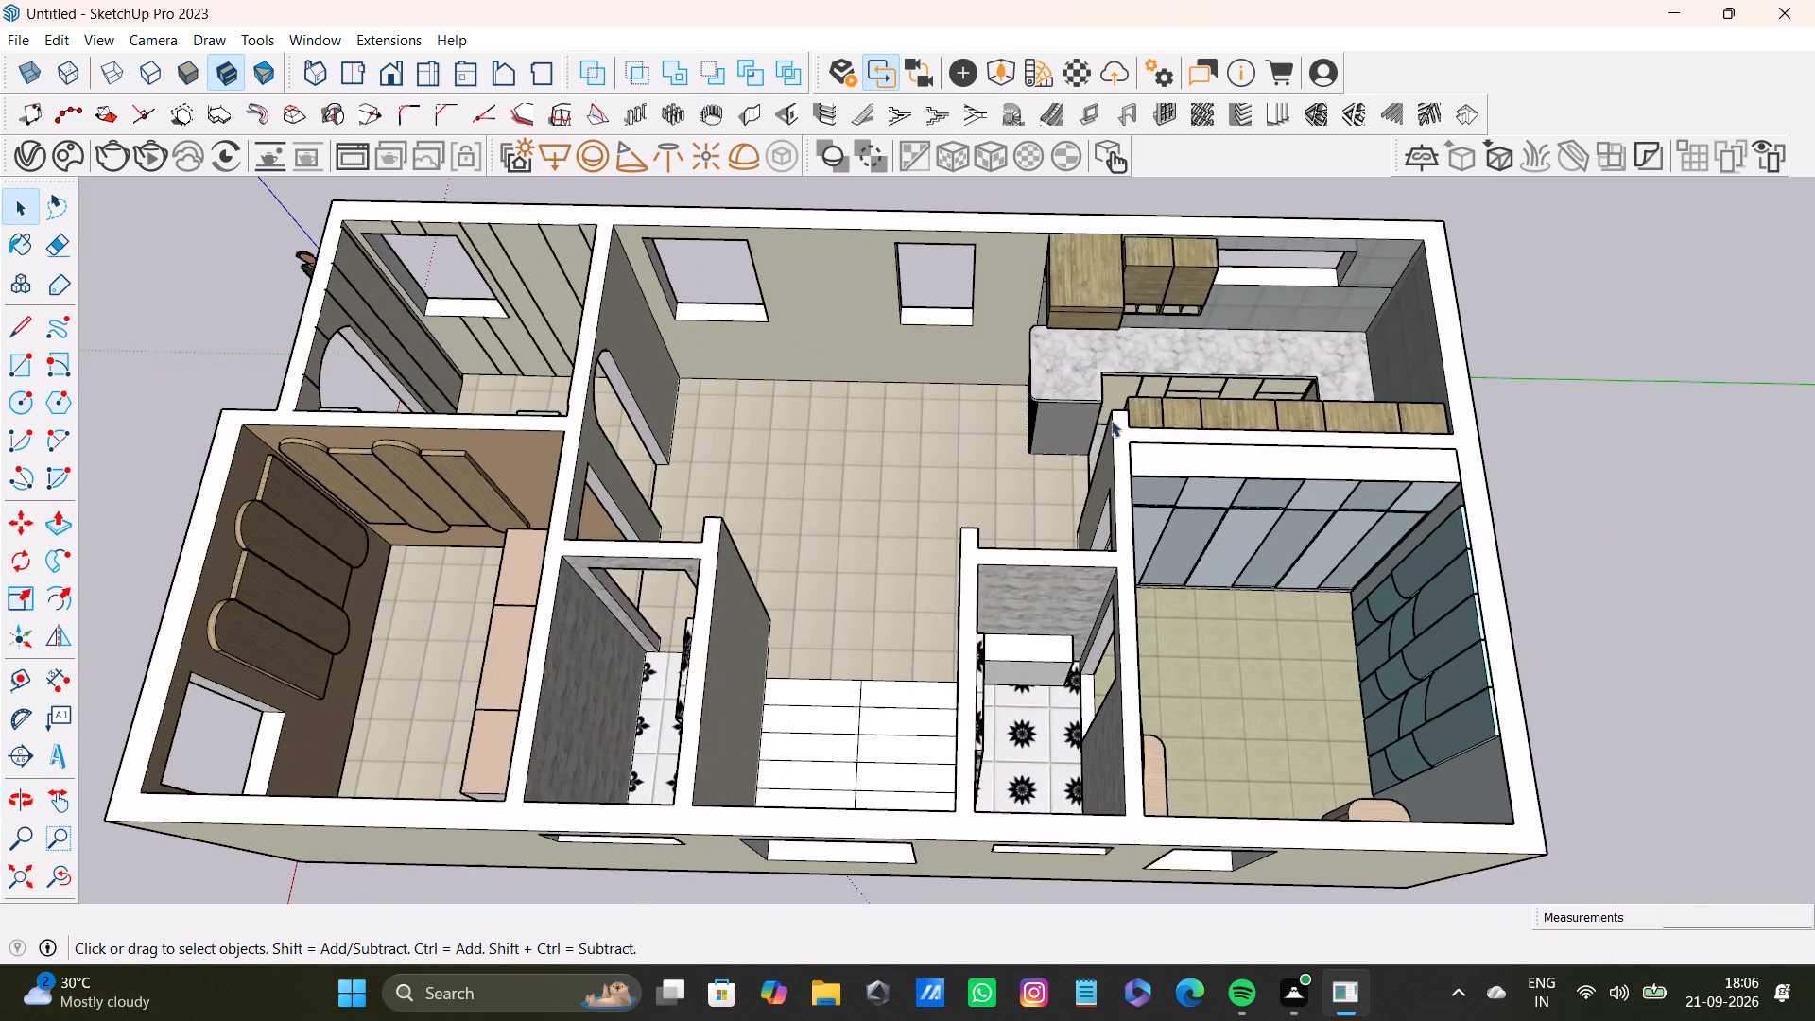
scroll(1111, 420, "up", 4)
middle_click_drag(1240, 472, 1087, 359, "shift")
scroll(1189, 374, "up", 5, "shift")
middle_click_drag(1126, 545, 1293, 529)
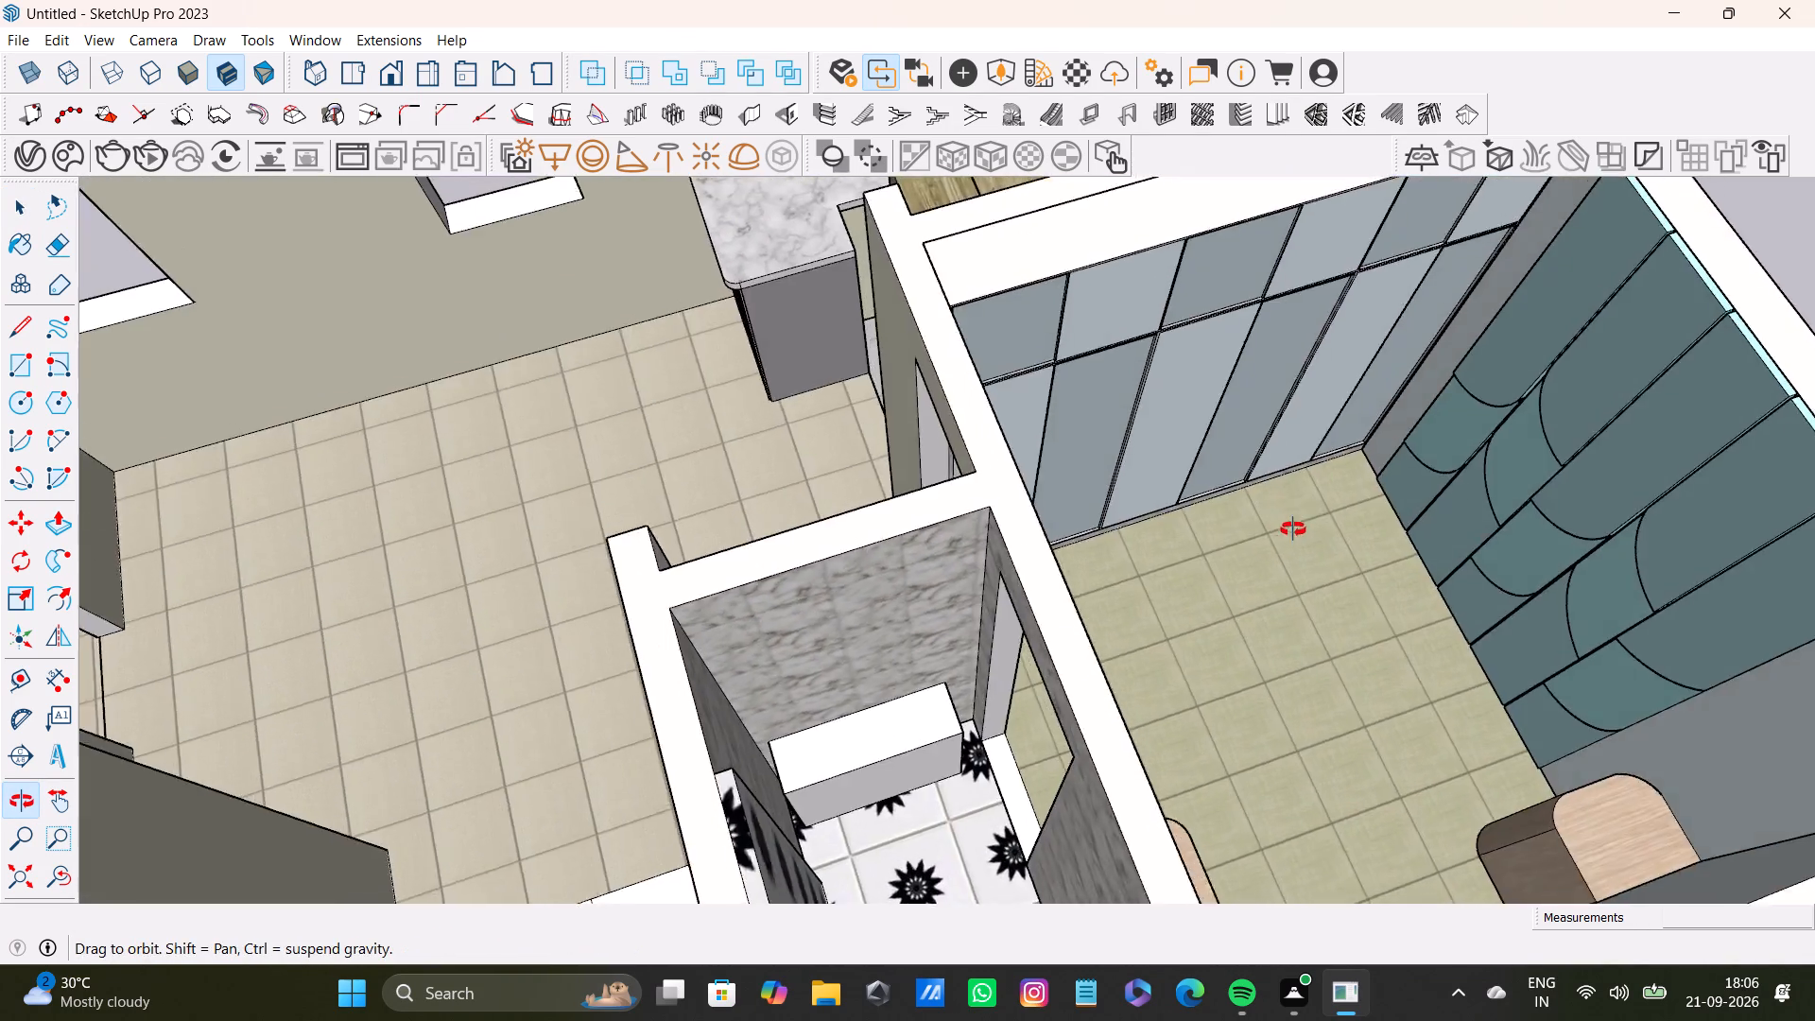
middle_click_drag(1293, 529, 972, 355)
middle_click_drag(929, 392, 1162, 391)
middle_click_drag(998, 335, 1006, 590, "shift")
middle_click_drag(1007, 587, 1060, 501)
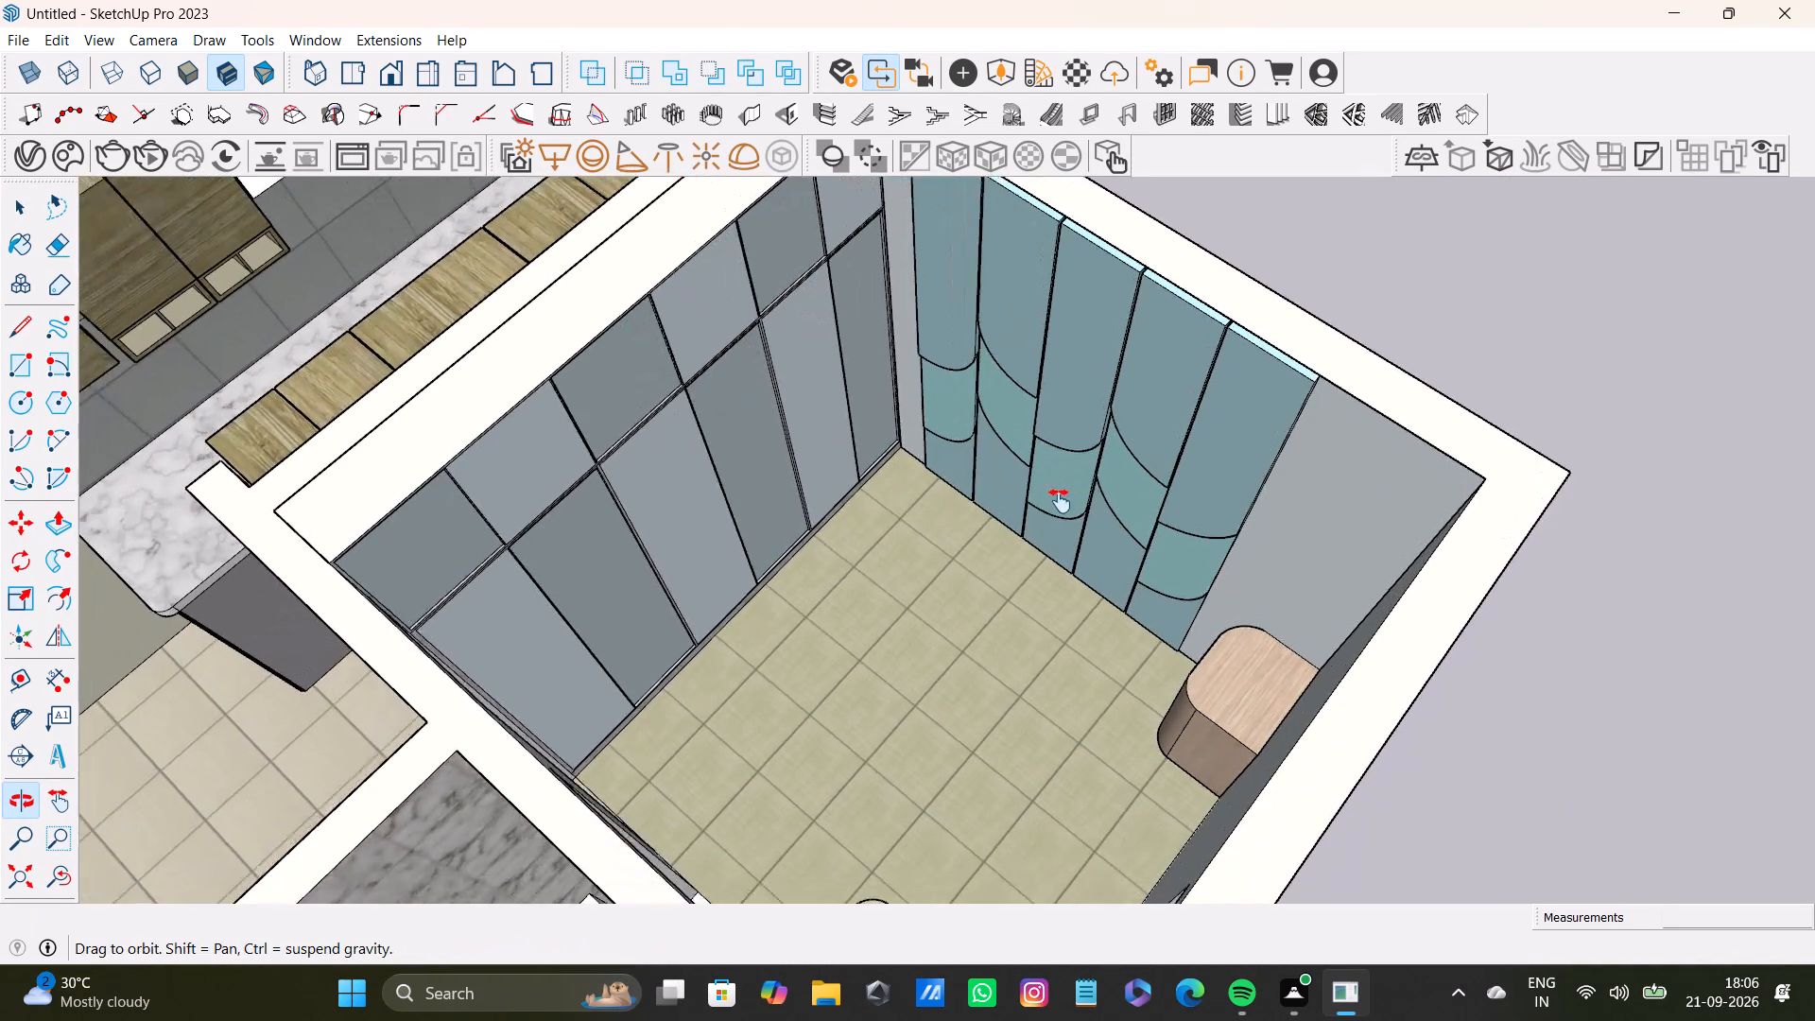
middle_click_drag(1060, 501, 1052, 527)
middle_click_drag(1047, 530, 1067, 535, "shift")
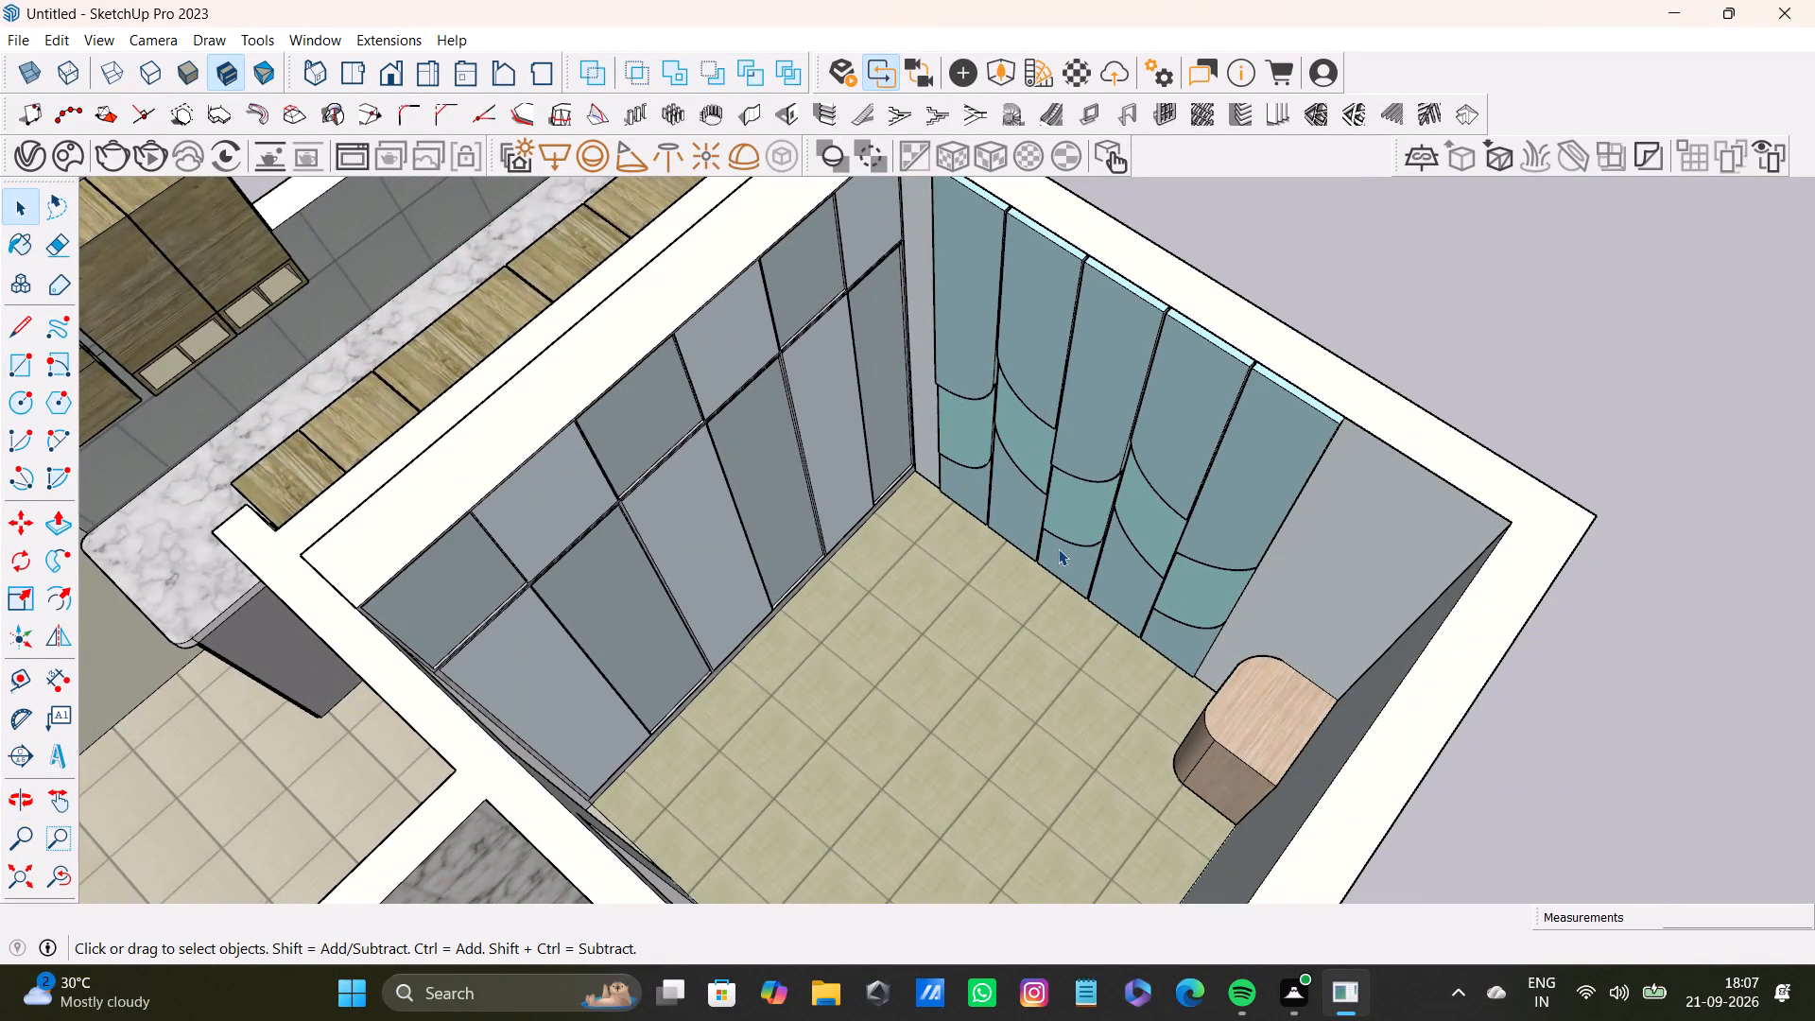
key("super+Print")
Capture a screenshot of the kitchen seen from the hall, showing the marble counter, fluted counter end and wooden cabinets.
scroll(839, 520, "down", 8)
middle_click_drag(333, 562, 707, 549, "shift")
scroll(966, 657, "up", 5)
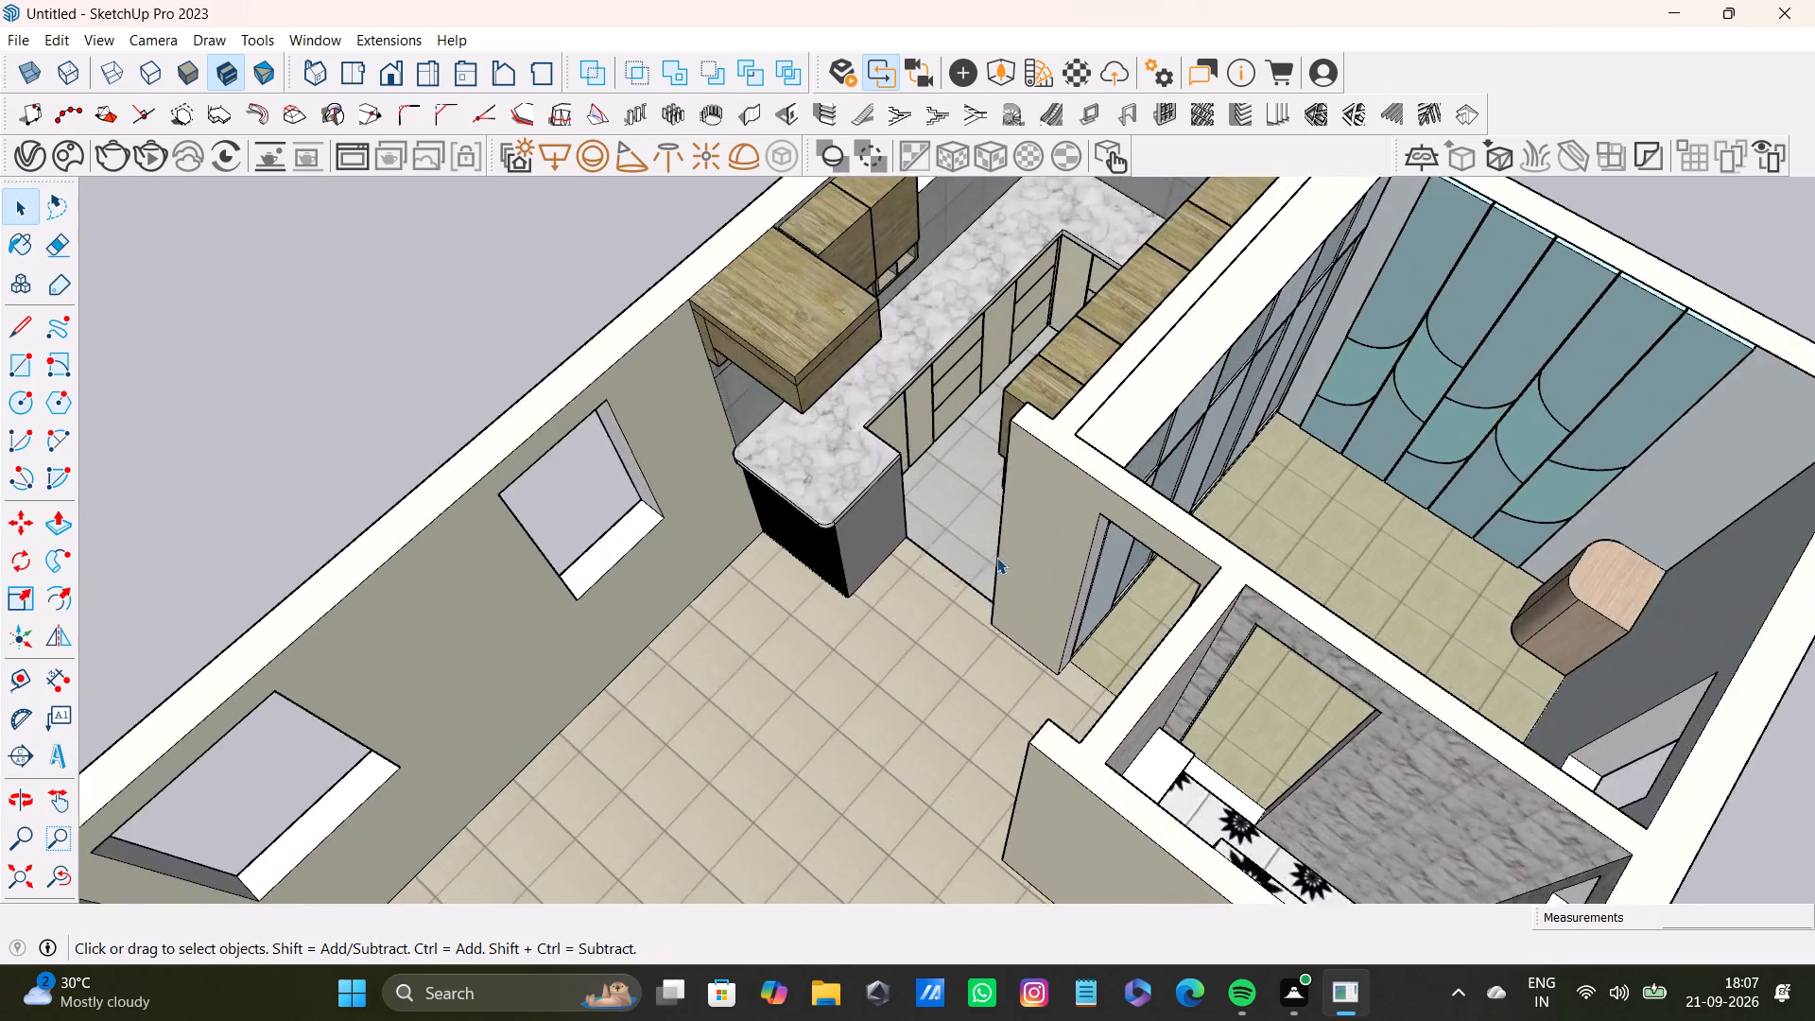
middle_click_drag(1001, 554, 1322, 529)
middle_click_drag(1167, 423, 1183, 623, "shift")
scroll(1115, 652, "up", 3)
middle_click_drag(1096, 648, 1205, 326)
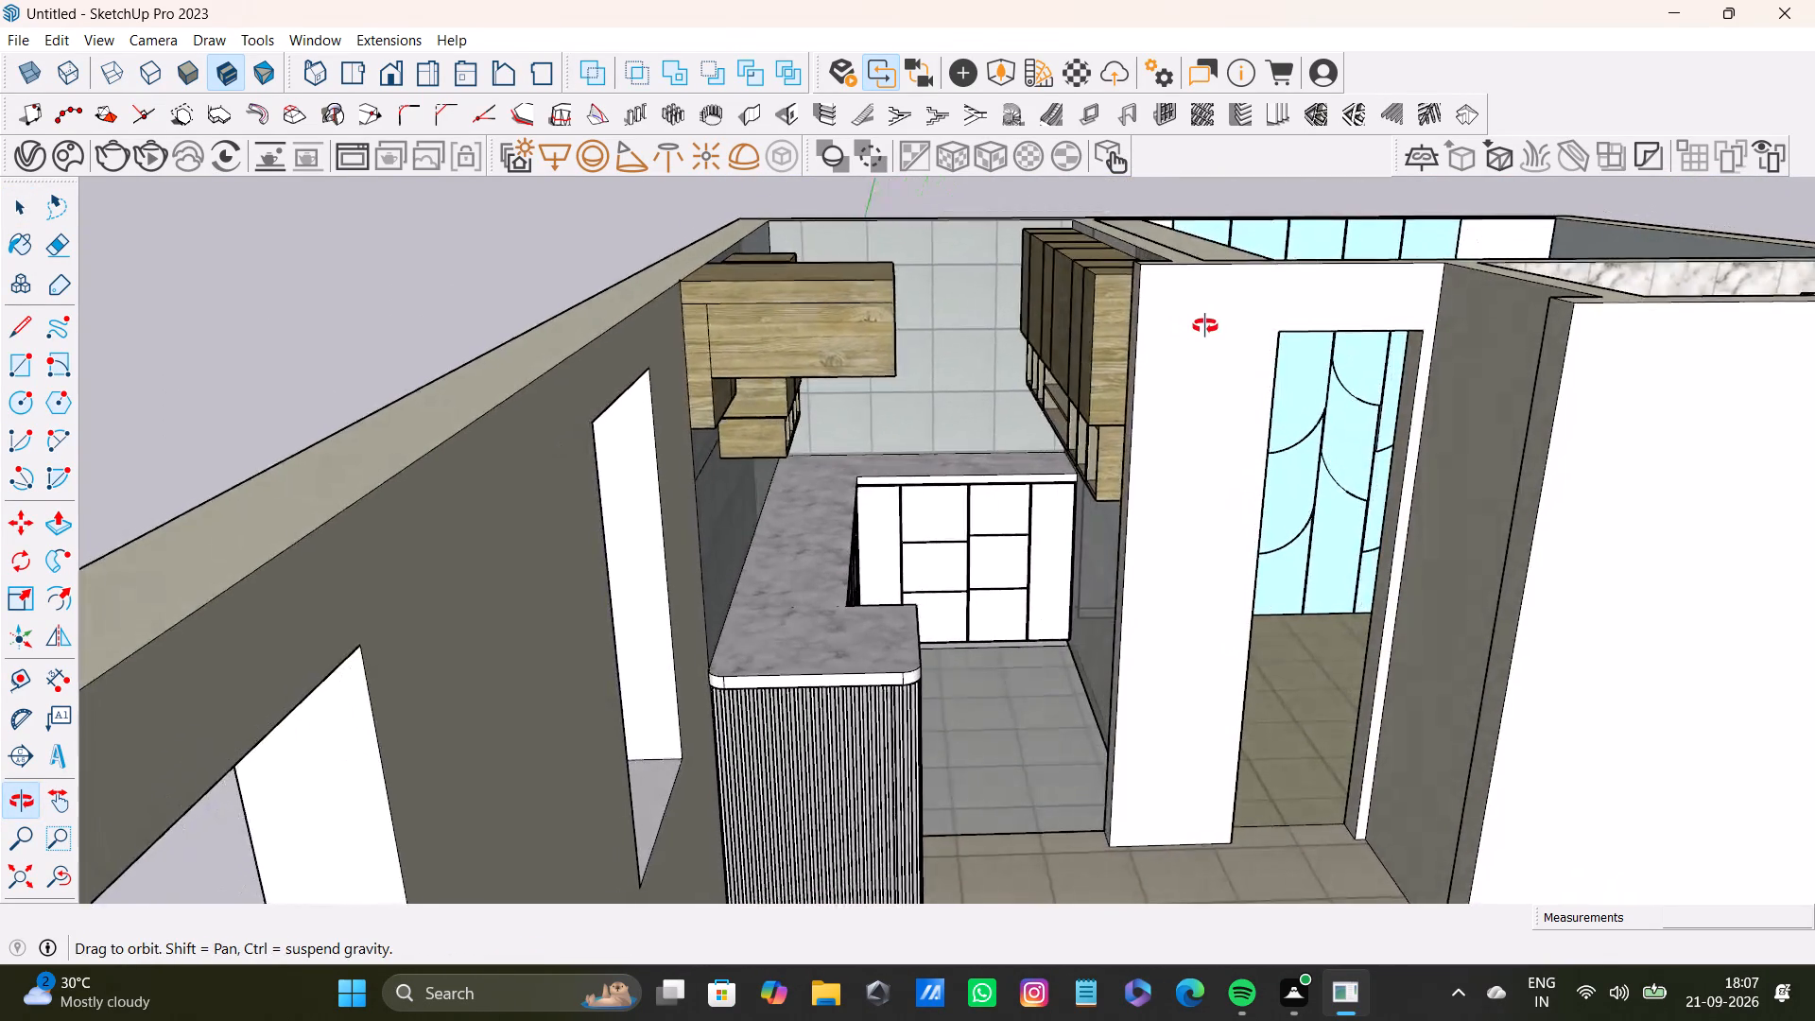
middle_click_drag(1205, 326, 1208, 326)
key("super+Print")
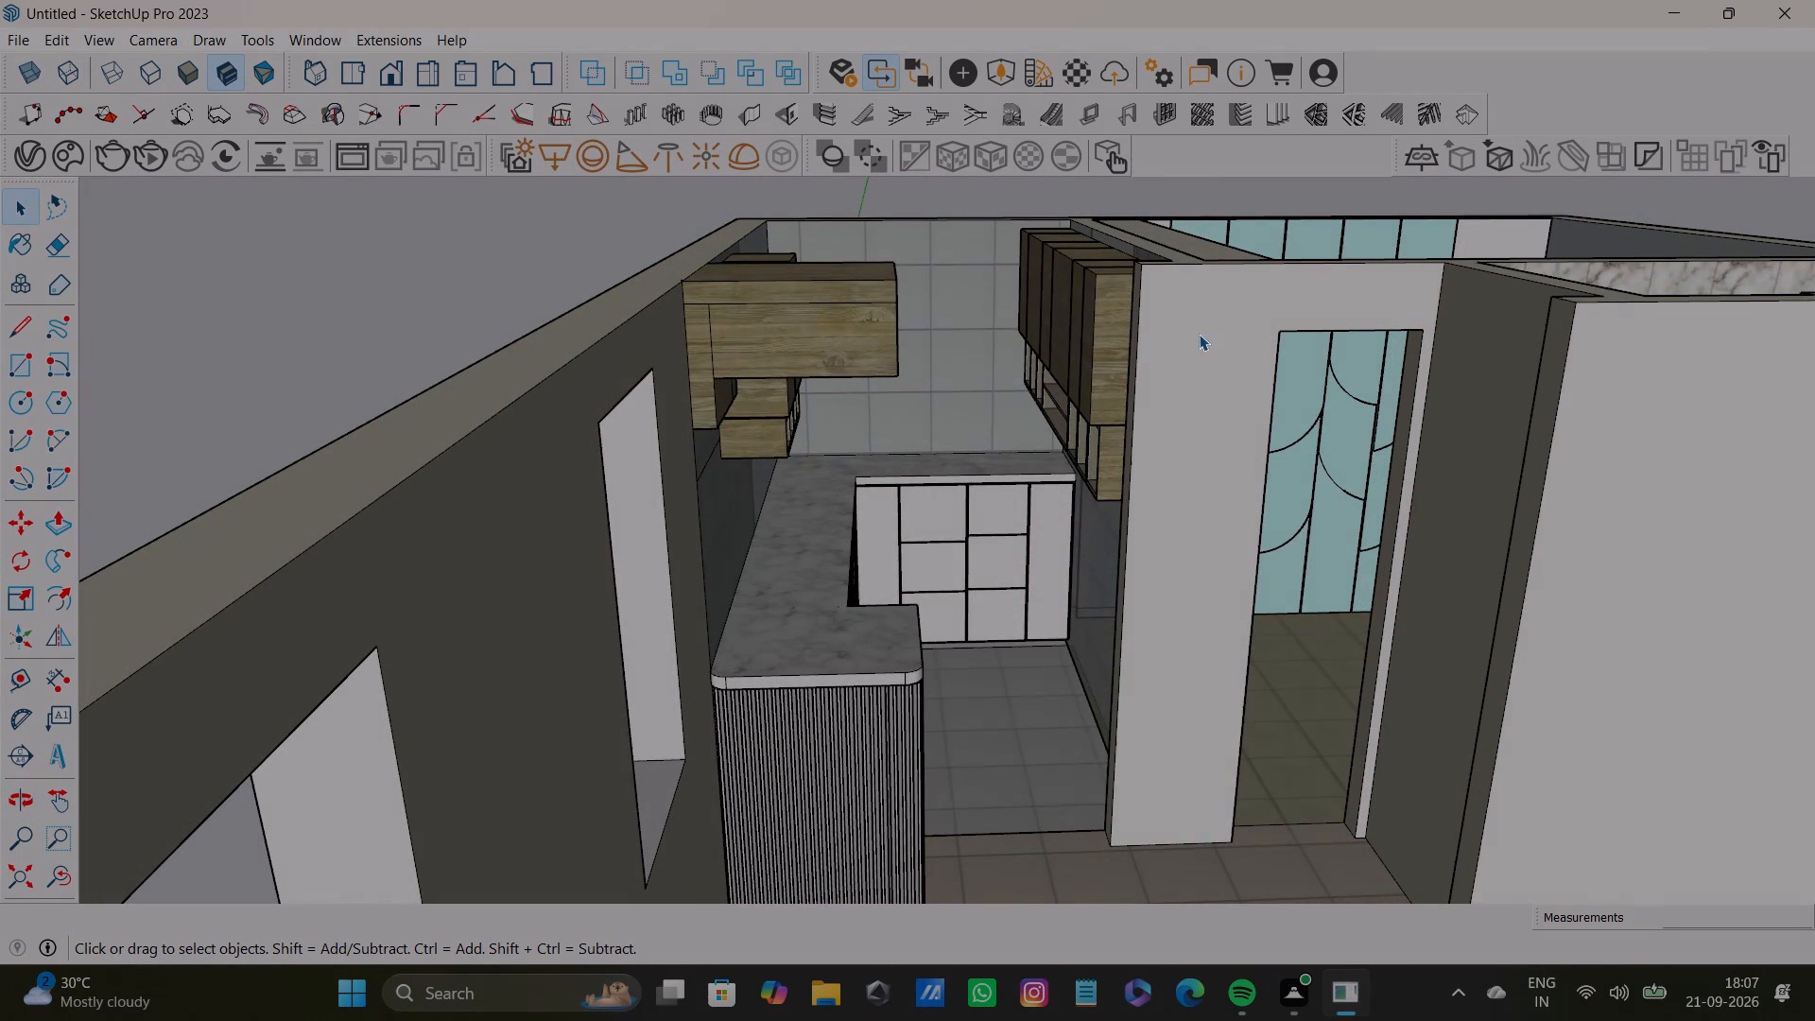
Capture a screenshot looking down into the brown bedroom, showing the wardrobe and the rounded wooden wall panels.
scroll(888, 355, "down", 7)
middle_click_drag(895, 453, 1214, 749)
scroll(1158, 639, "down", 3)
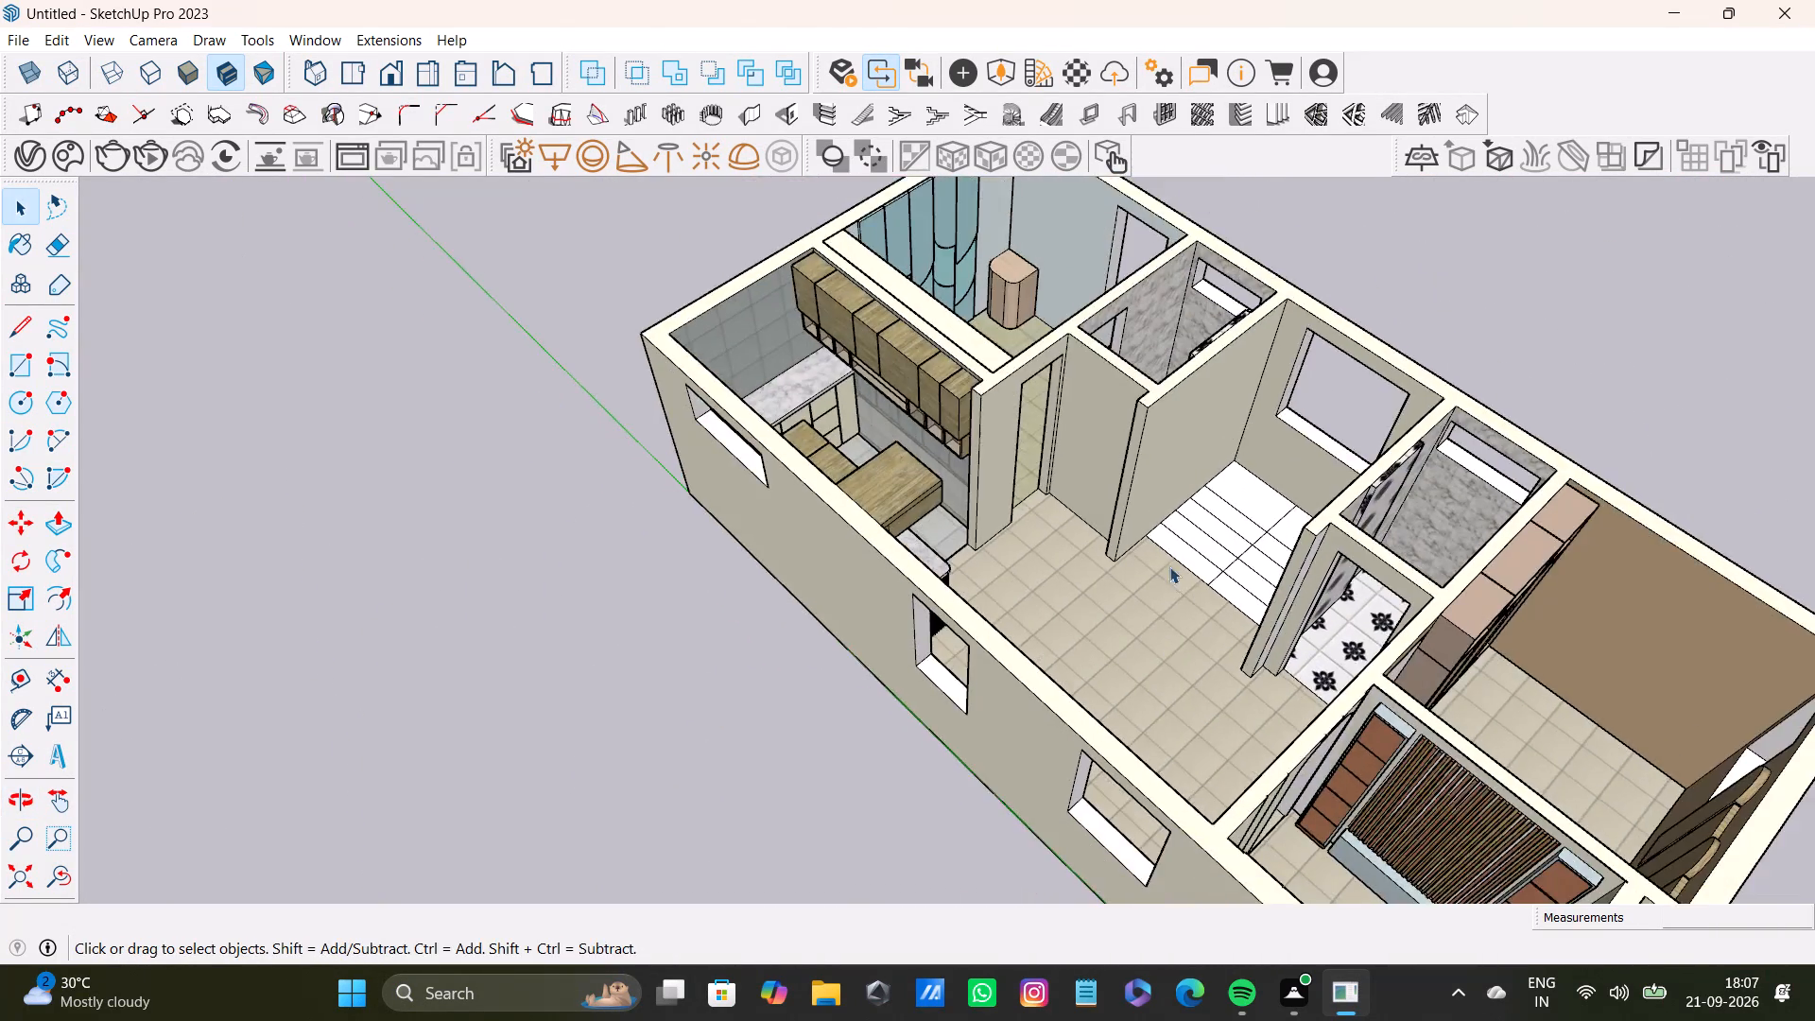
middle_click_drag(1169, 555, 680, 452, "shift")
middle_click_drag(985, 691, 825, 451, "shift")
middle_click_drag(815, 484, 366, 673)
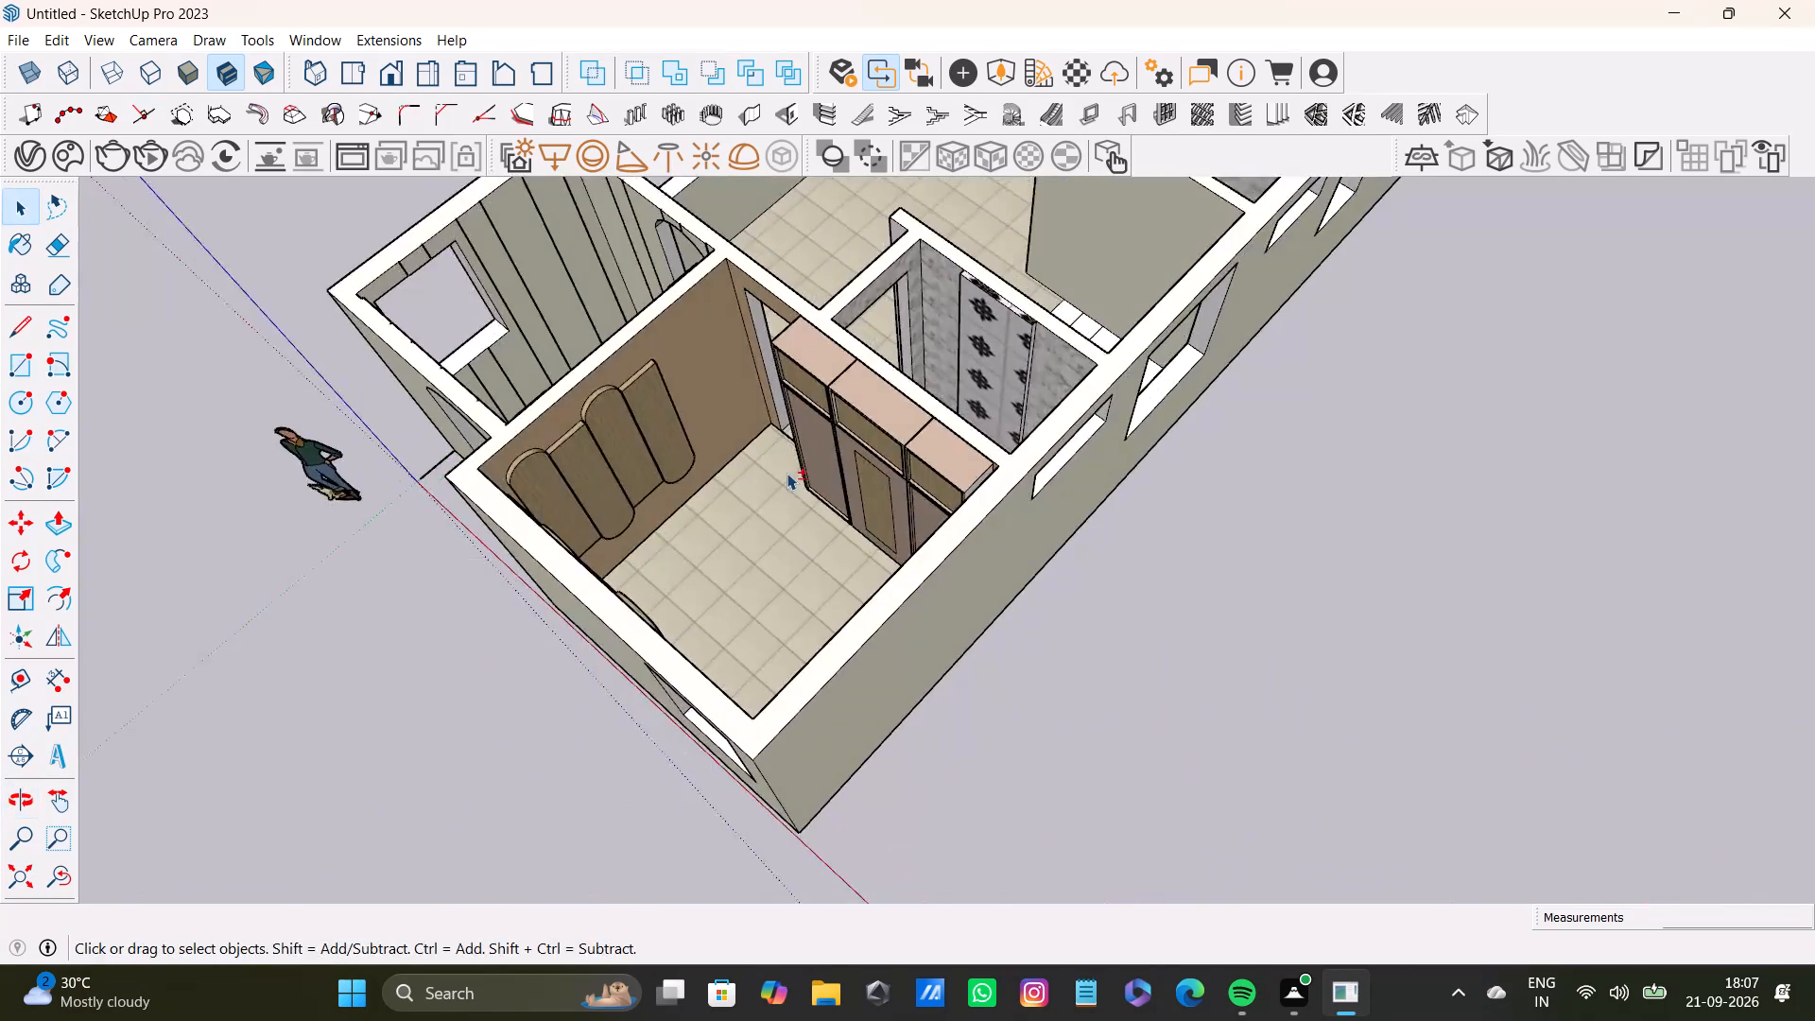
scroll(786, 473, "up", 3, "shift")
middle_click_drag(807, 452, 960, 424, "shift")
middle_click_drag(1114, 486, 920, 615)
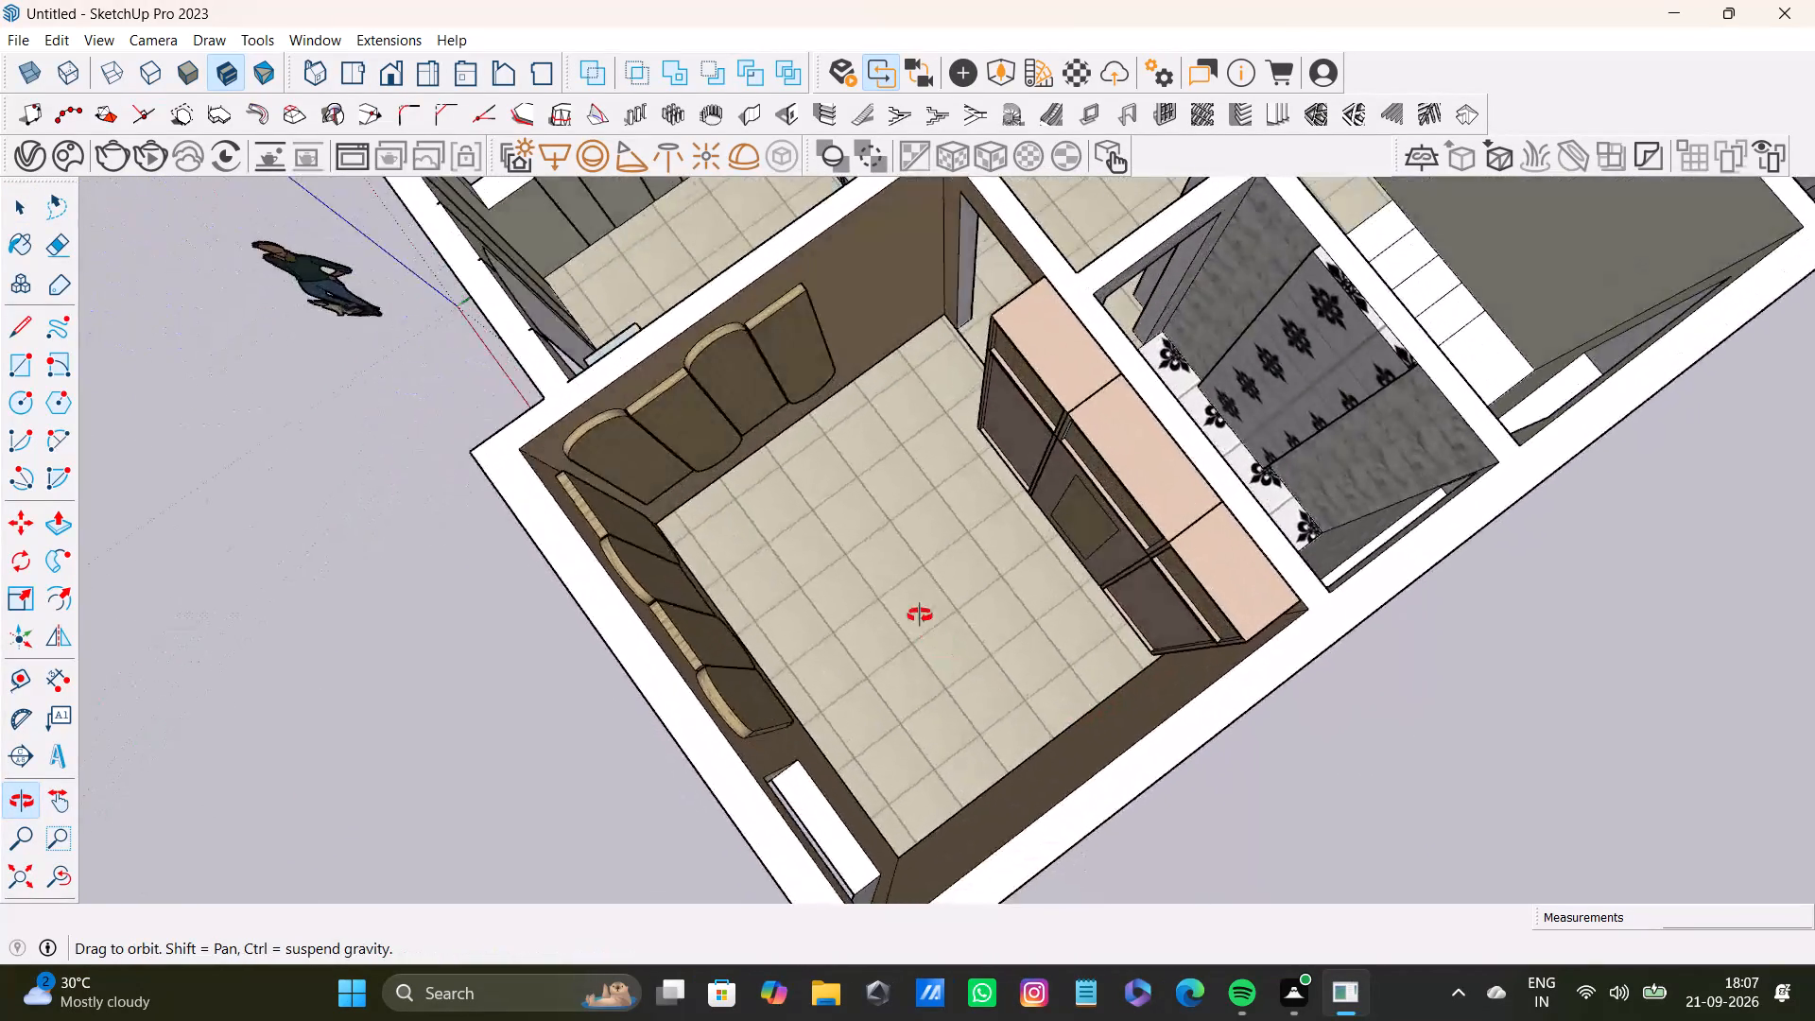
middle_click_drag(920, 615, 804, 604)
key("super+Print")
key("super+asterisk")
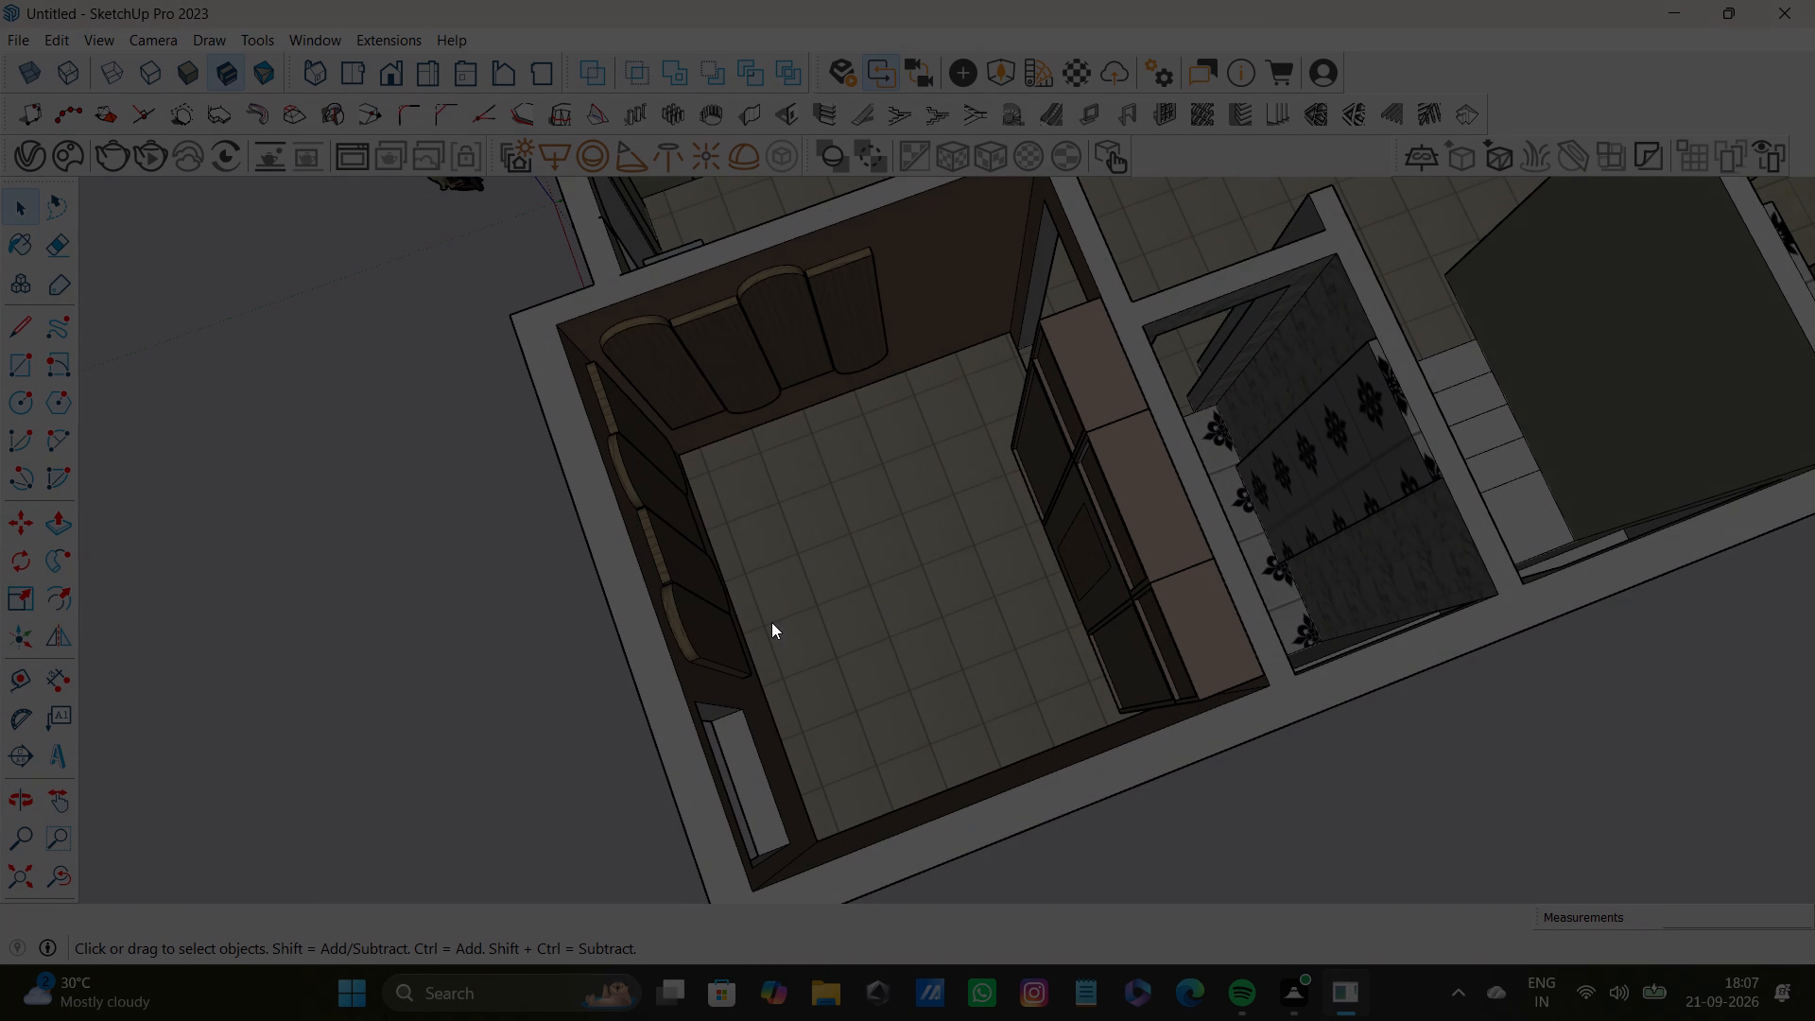
Capture a screenshot of the front room's feature wall with the vertical wooden slats and side shelf columns.
scroll(681, 542, "down", 4)
middle_click_drag(719, 452, 956, 787, "shift")
scroll(894, 683, "up", 3)
middle_click_drag(889, 663, 1703, 721)
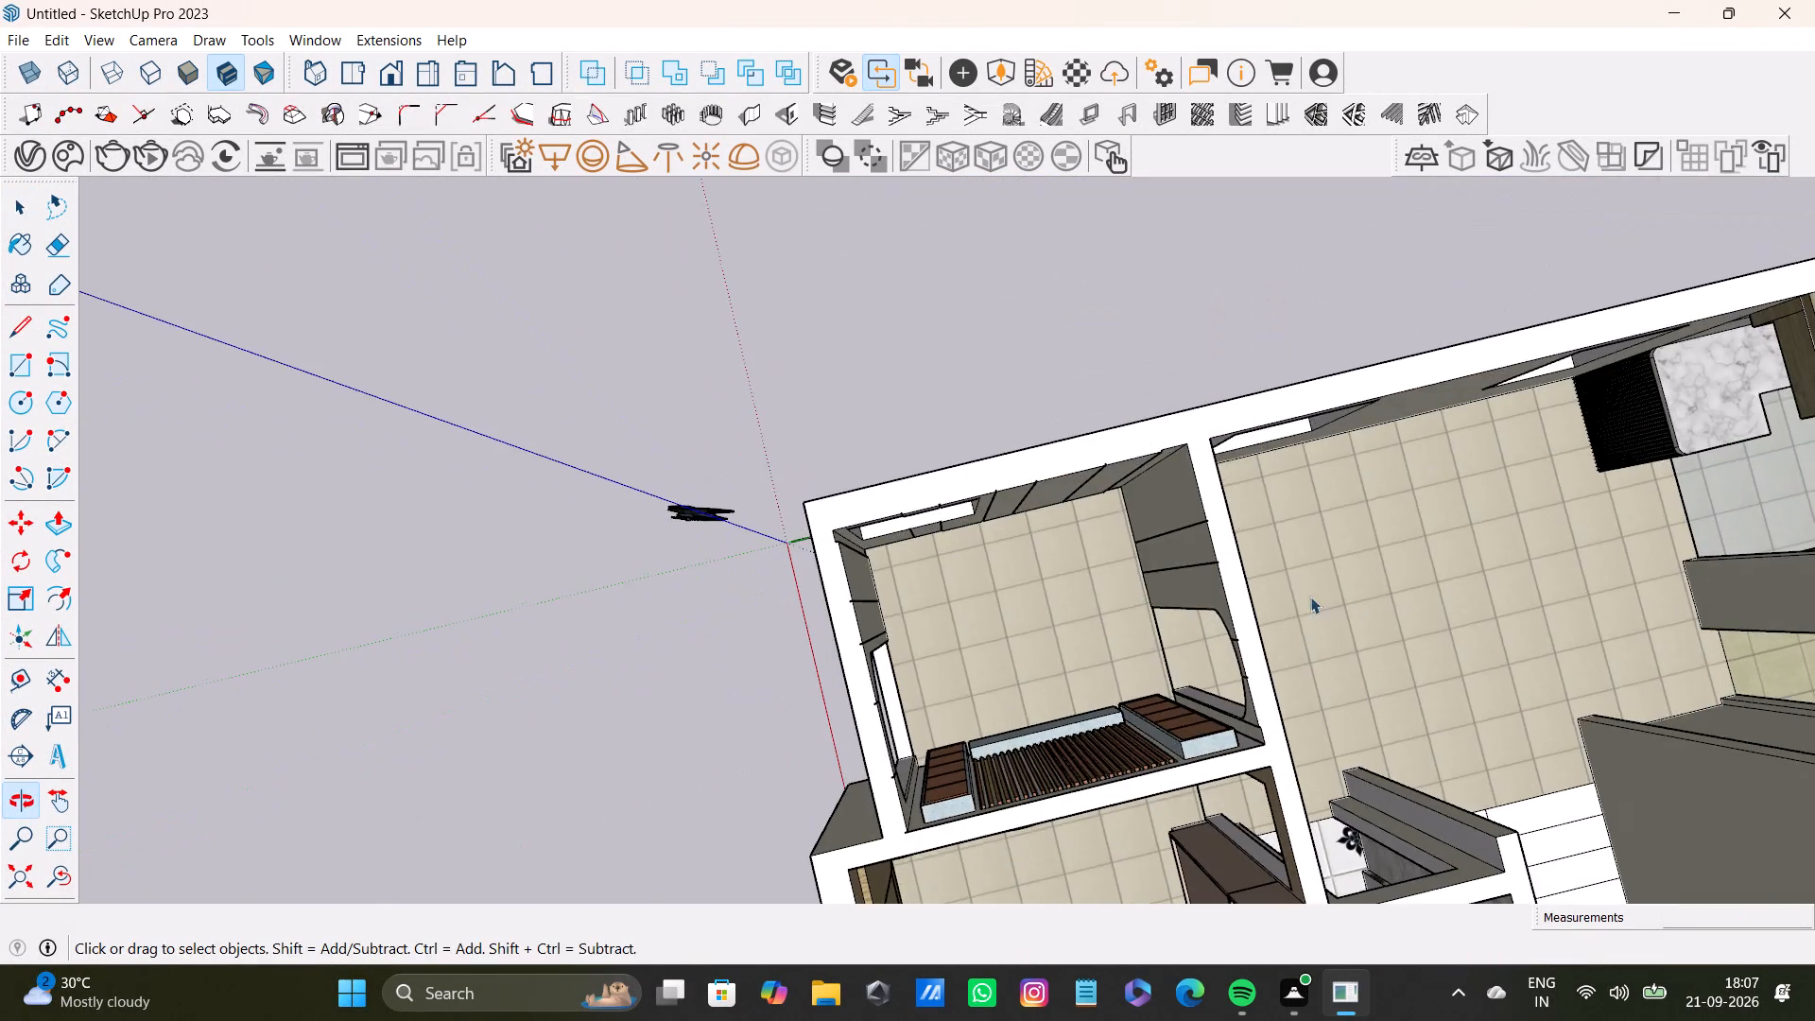
middle_click_drag(1090, 652, 1476, 527)
middle_click_drag(917, 670, 1432, 598)
middle_click_drag(778, 389, 776, 682, "shift")
middle_click_drag(782, 704, 1339, 618)
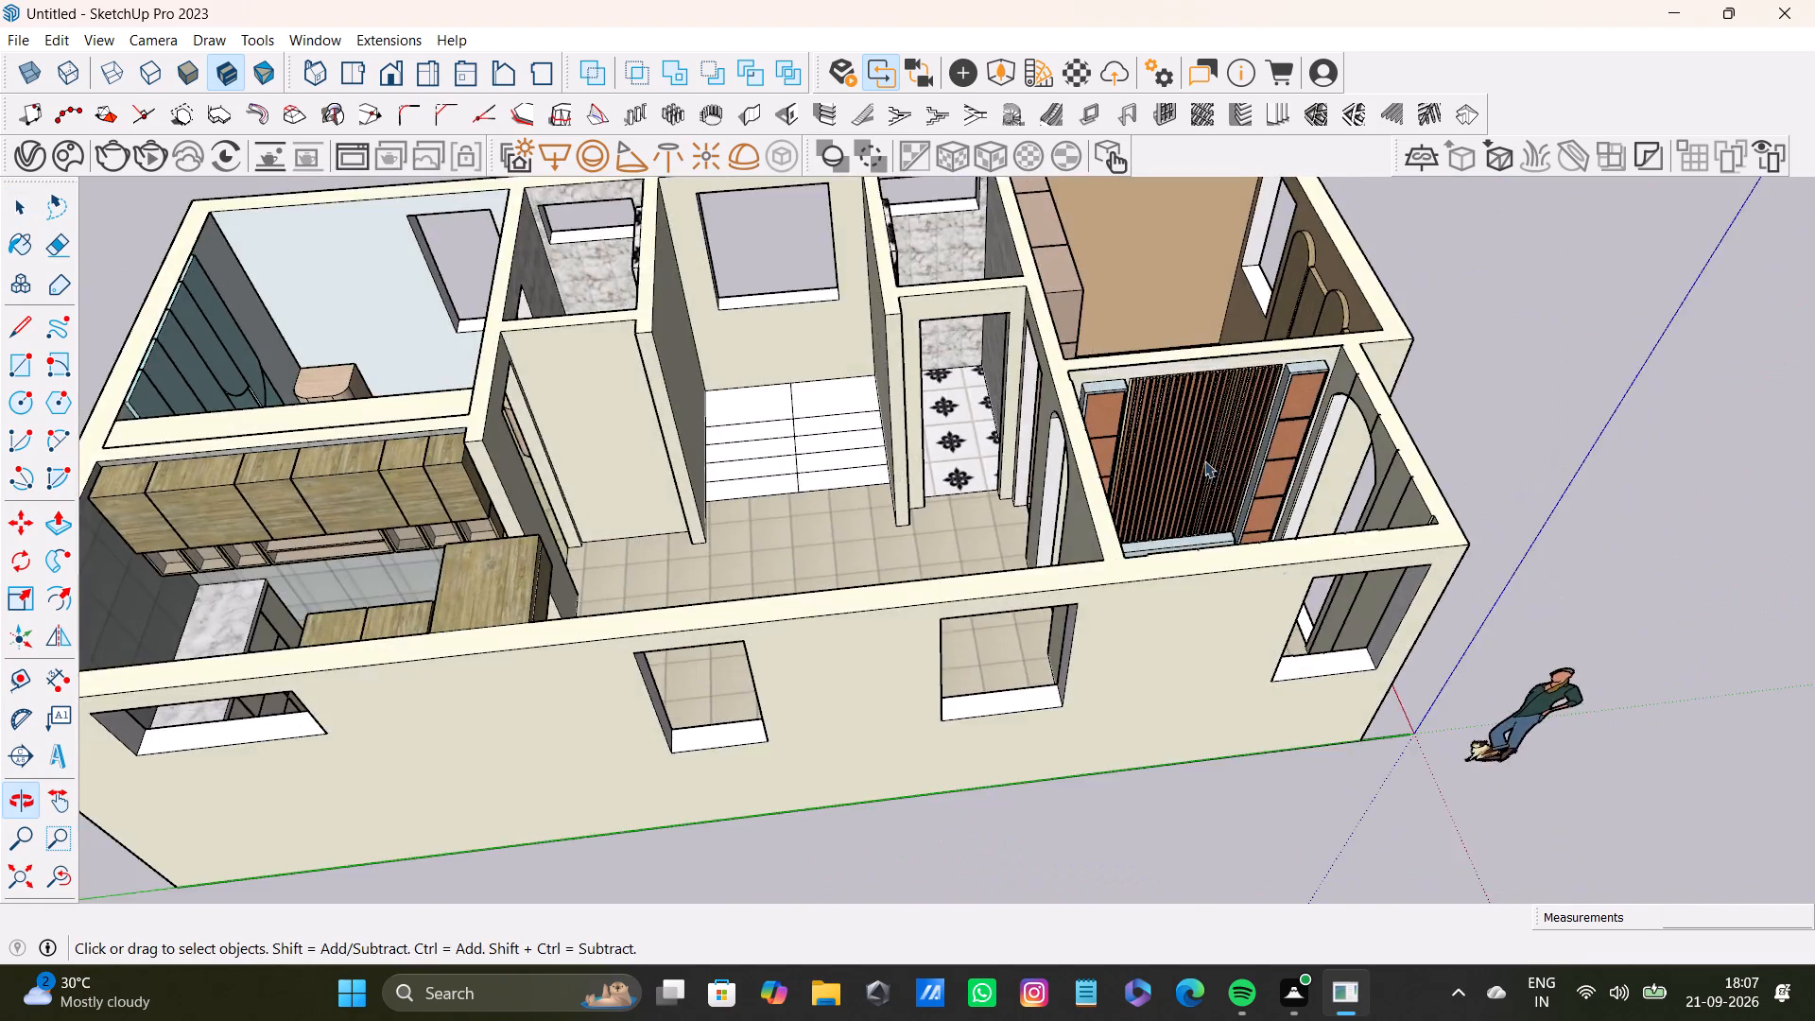
scroll(1203, 450, "up", 2, "shift")
middle_click_drag(1189, 433, 939, 579, "shift")
scroll(974, 607, "up", 6)
middle_click_drag(976, 629, 854, 660)
key("super+Print")
key("super+asterisk")
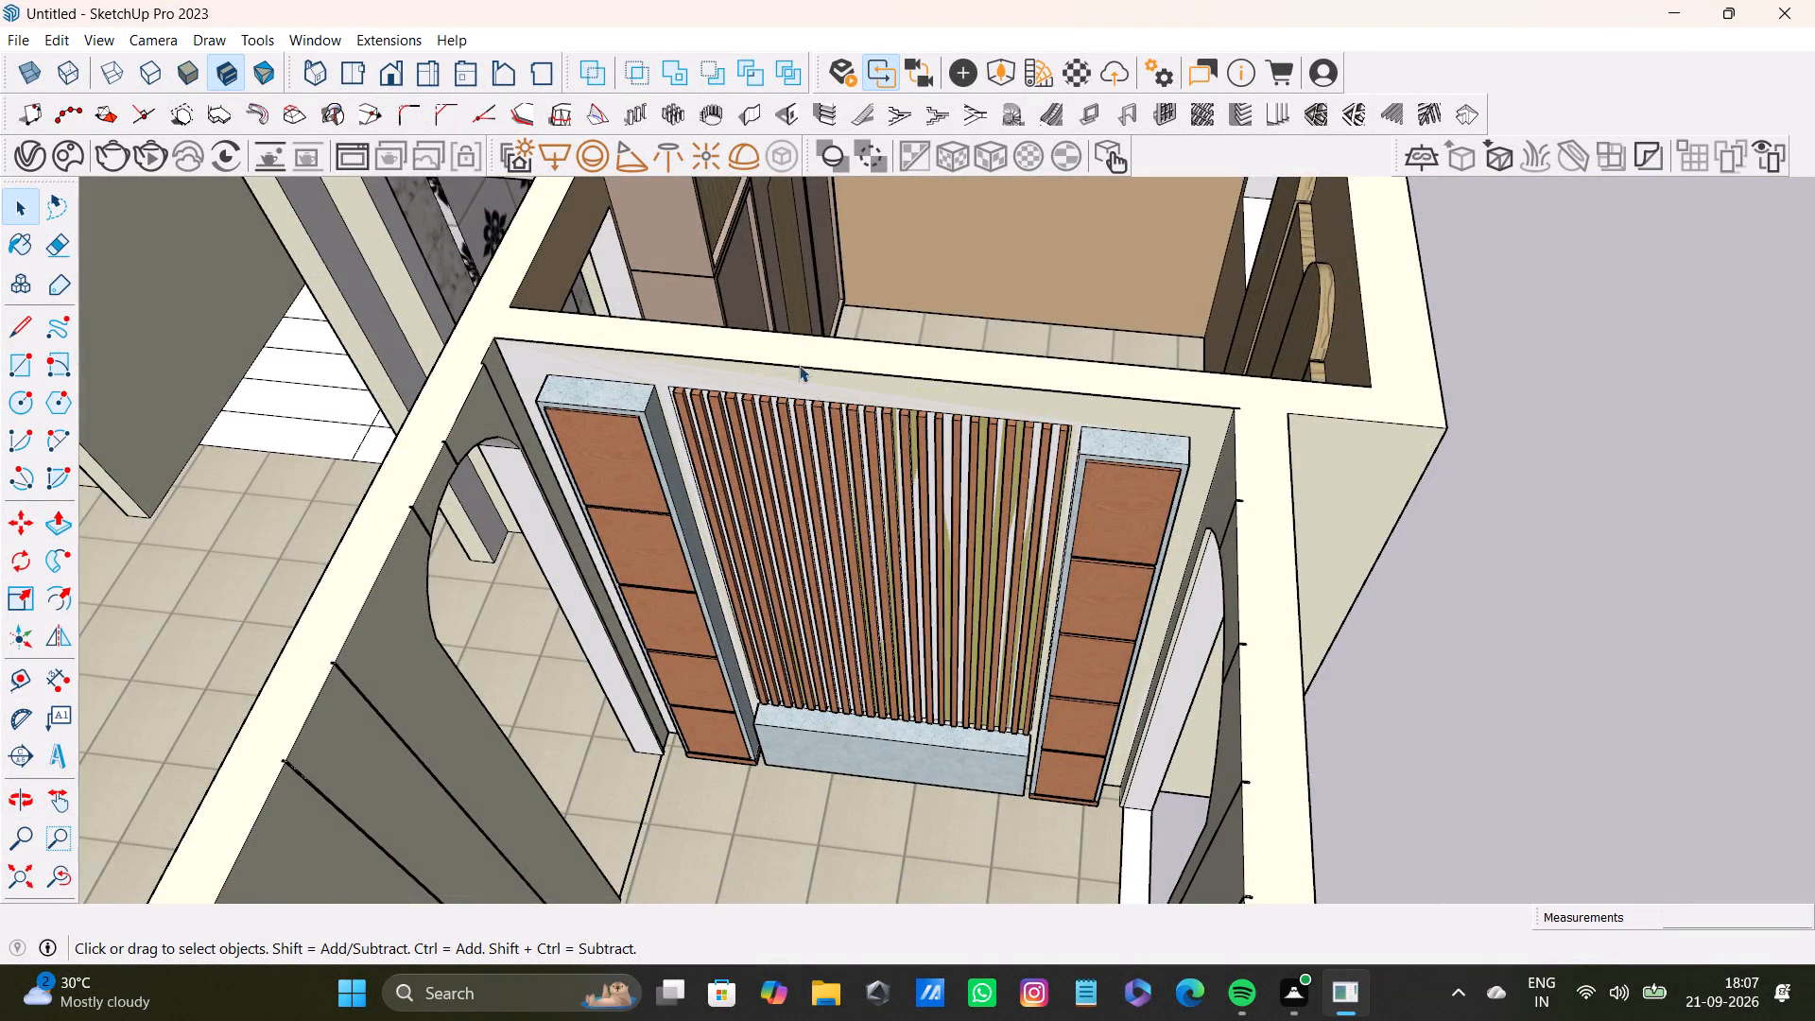
Capture a close screenshot of the rounded wooden wall panels in the corner of the brown bedroom.
scroll(811, 387, "down", 8)
middle_click_drag(773, 550, 988, 560)
scroll(894, 567, "down", 5)
middle_click_drag(631, 596, 1136, 571, "shift")
middle_click_drag(1123, 557, 1390, 634)
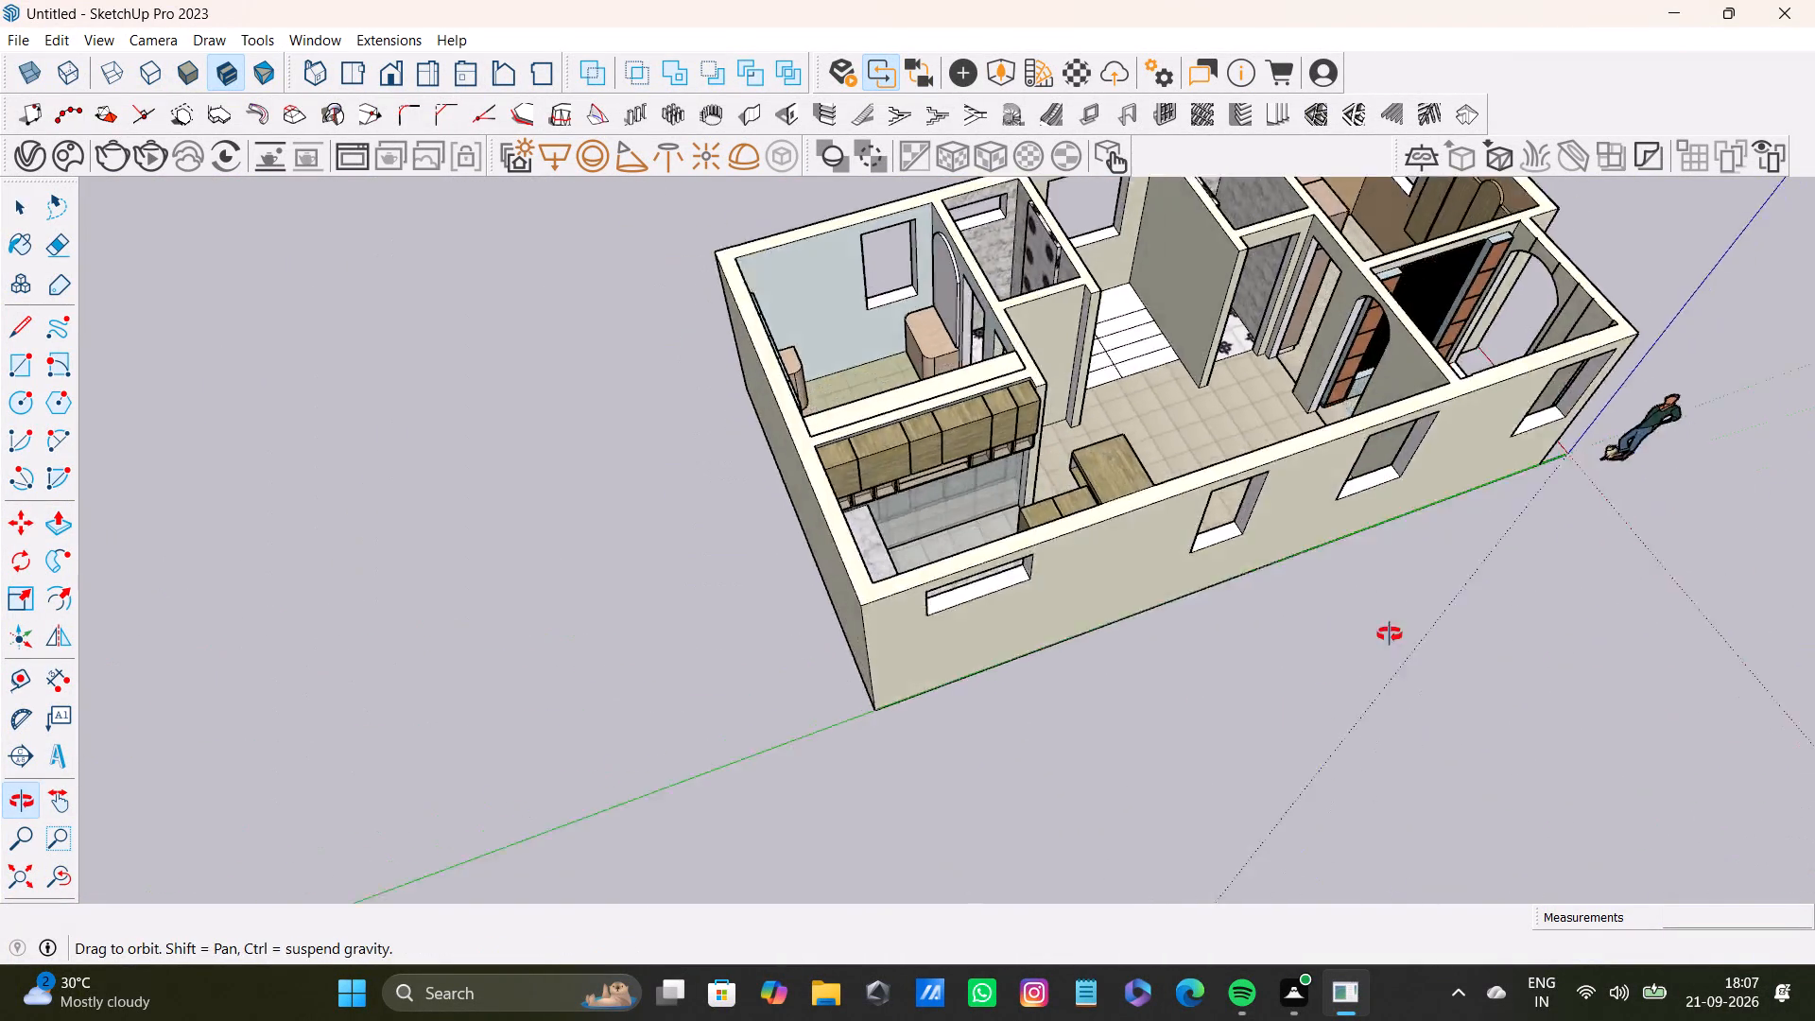
middle_click_drag(1390, 634, 1513, 642)
scroll(1231, 456, "up", 3, "shift")
middle_click_drag(1177, 407, 1081, 695, "shift")
middle_click_drag(1034, 613, 700, 589)
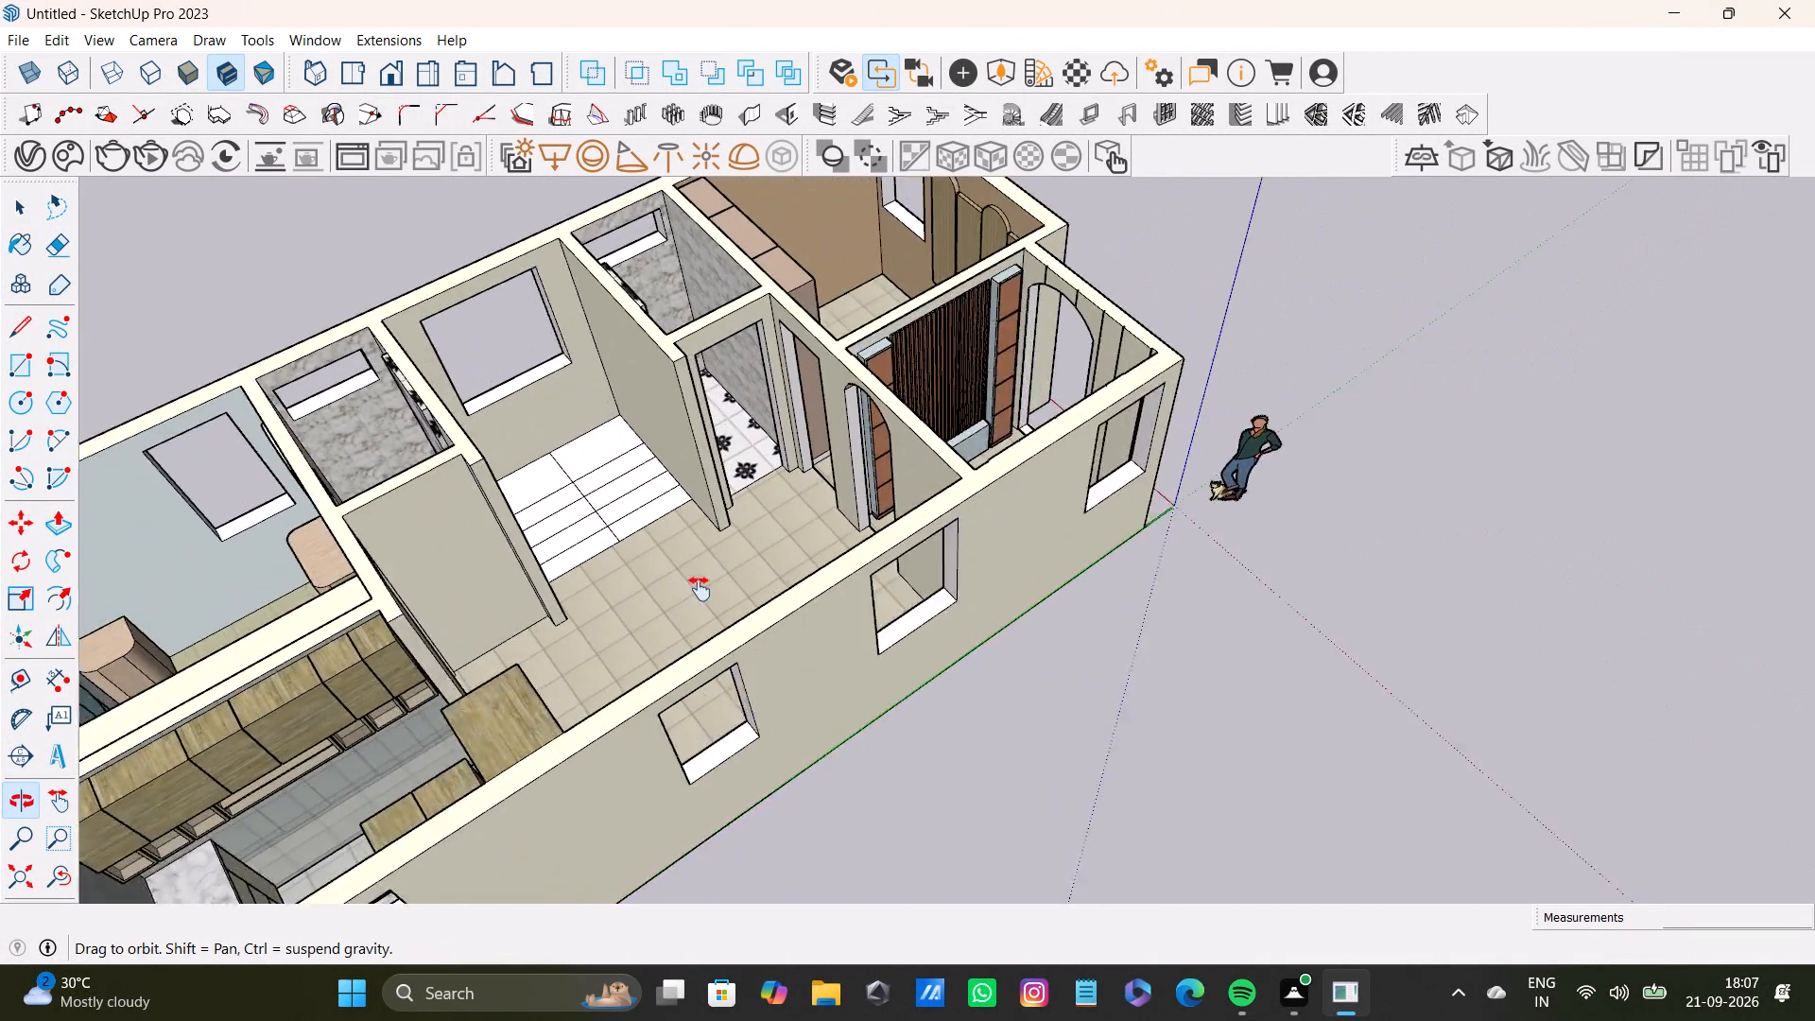
middle_click_drag(700, 589, 898, 792)
middle_click_drag(875, 738, 1629, 753)
scroll(1149, 371, "up", 2)
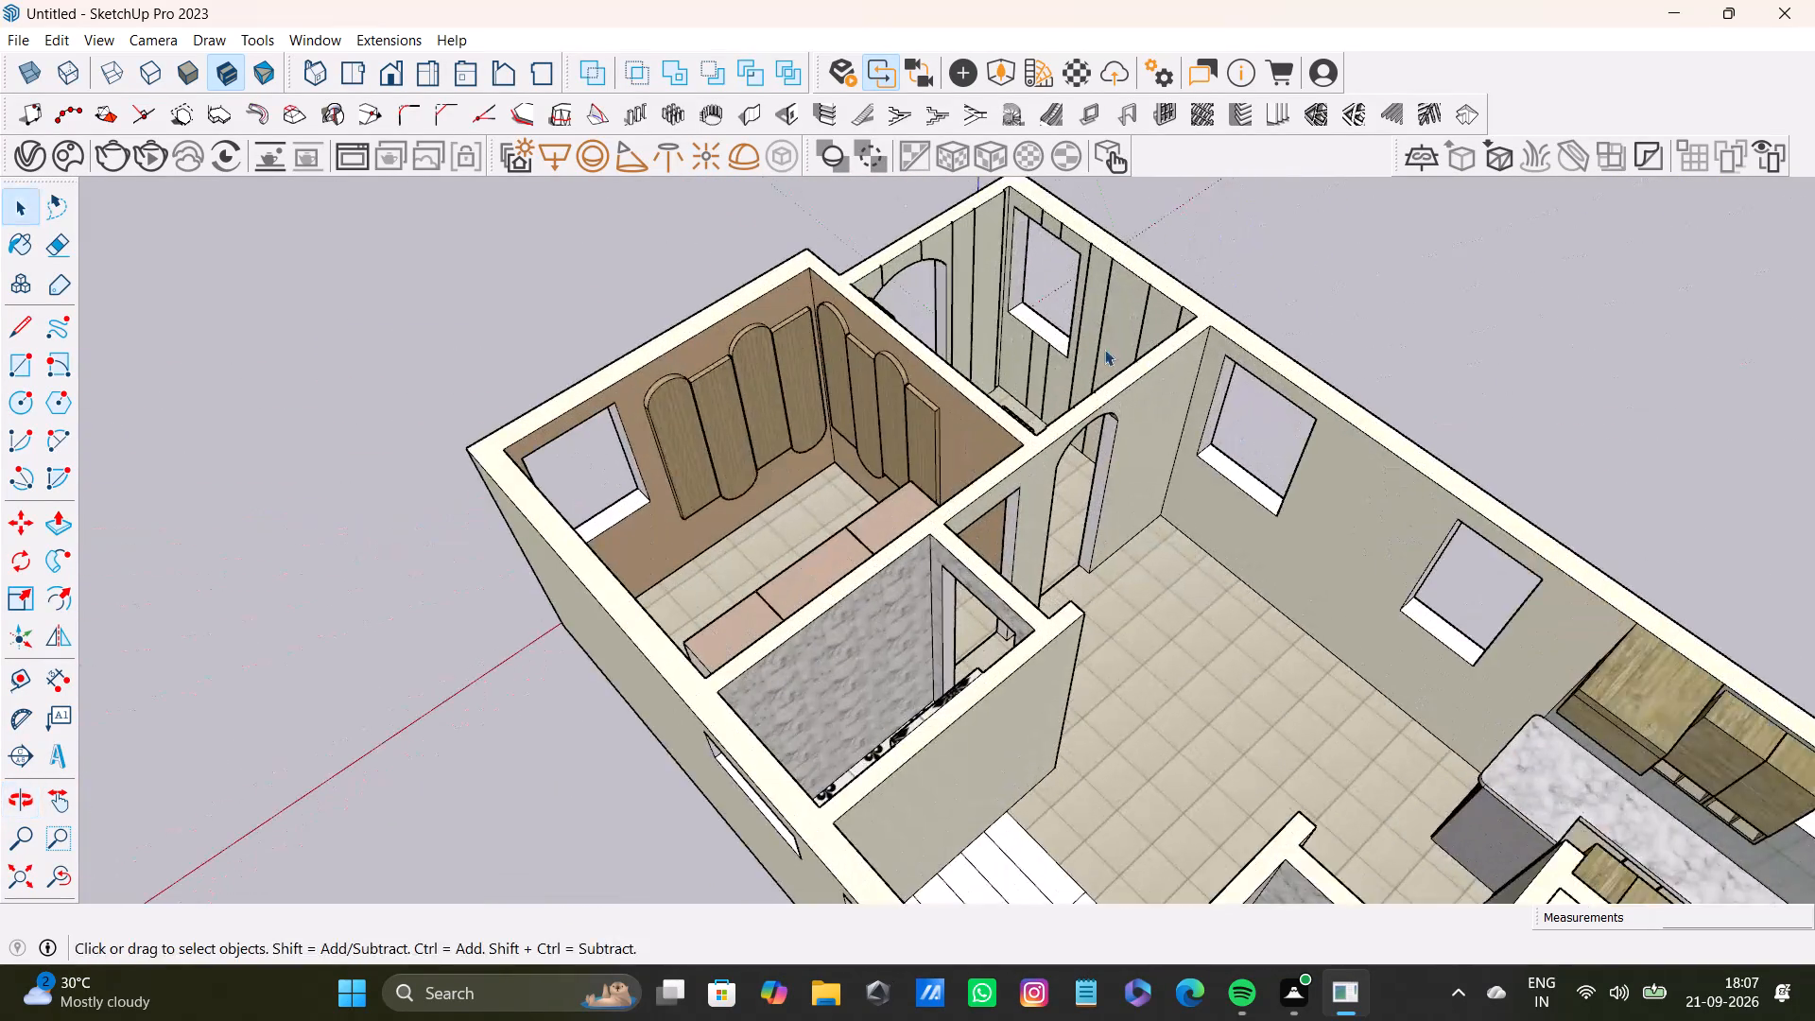
scroll(1104, 349, "up", 3)
middle_click_drag(795, 445, 994, 536, "shift")
scroll(994, 536, "up", 4, "shift")
middle_click_drag(1062, 557, 1056, 526)
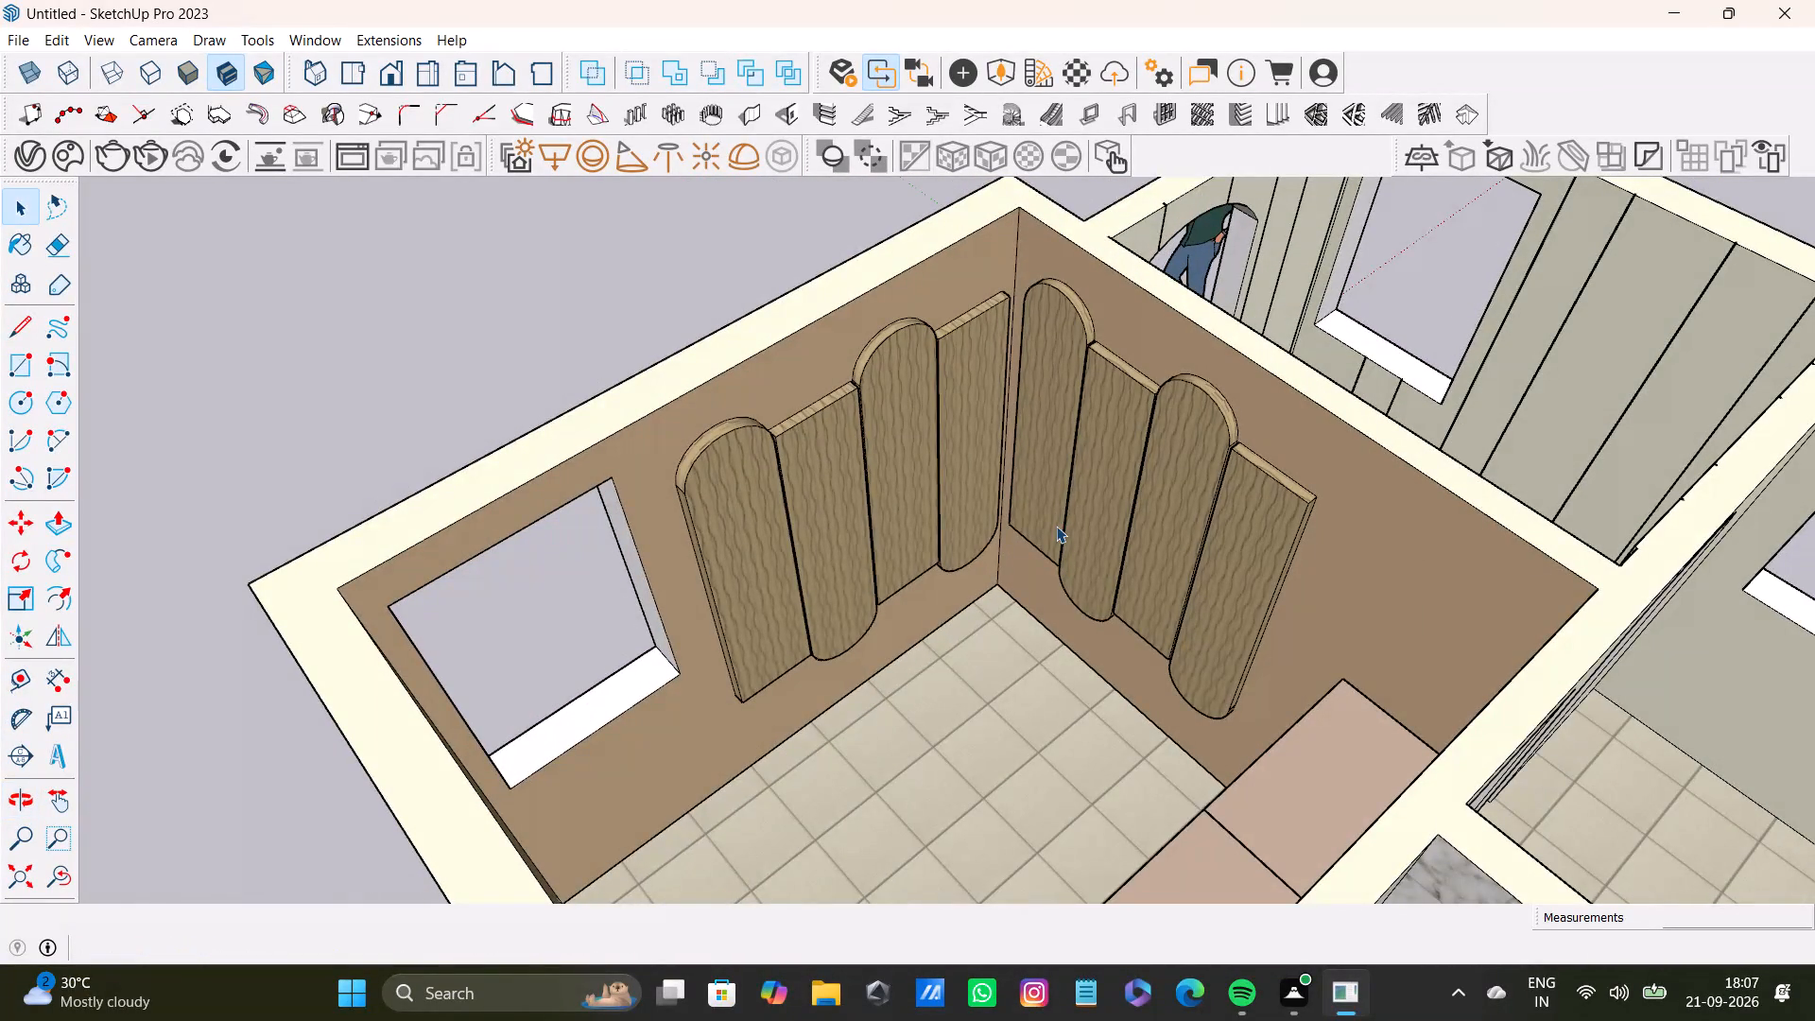
key("super+Print")
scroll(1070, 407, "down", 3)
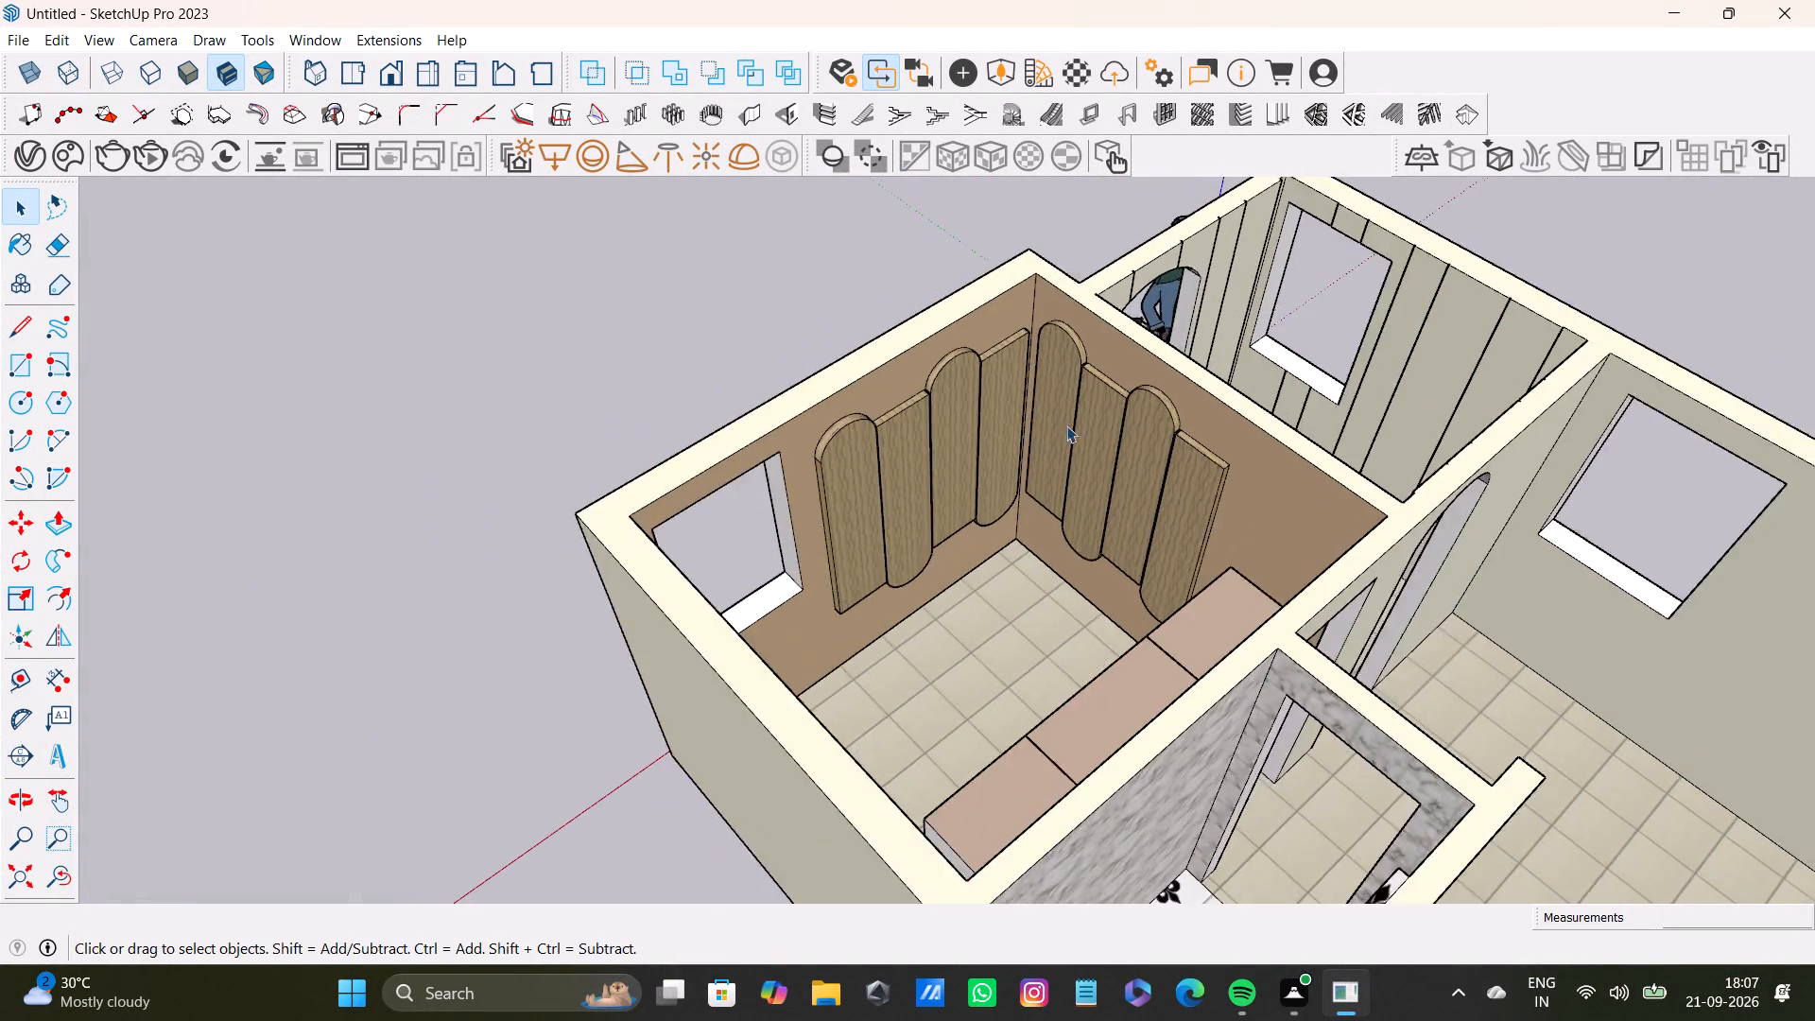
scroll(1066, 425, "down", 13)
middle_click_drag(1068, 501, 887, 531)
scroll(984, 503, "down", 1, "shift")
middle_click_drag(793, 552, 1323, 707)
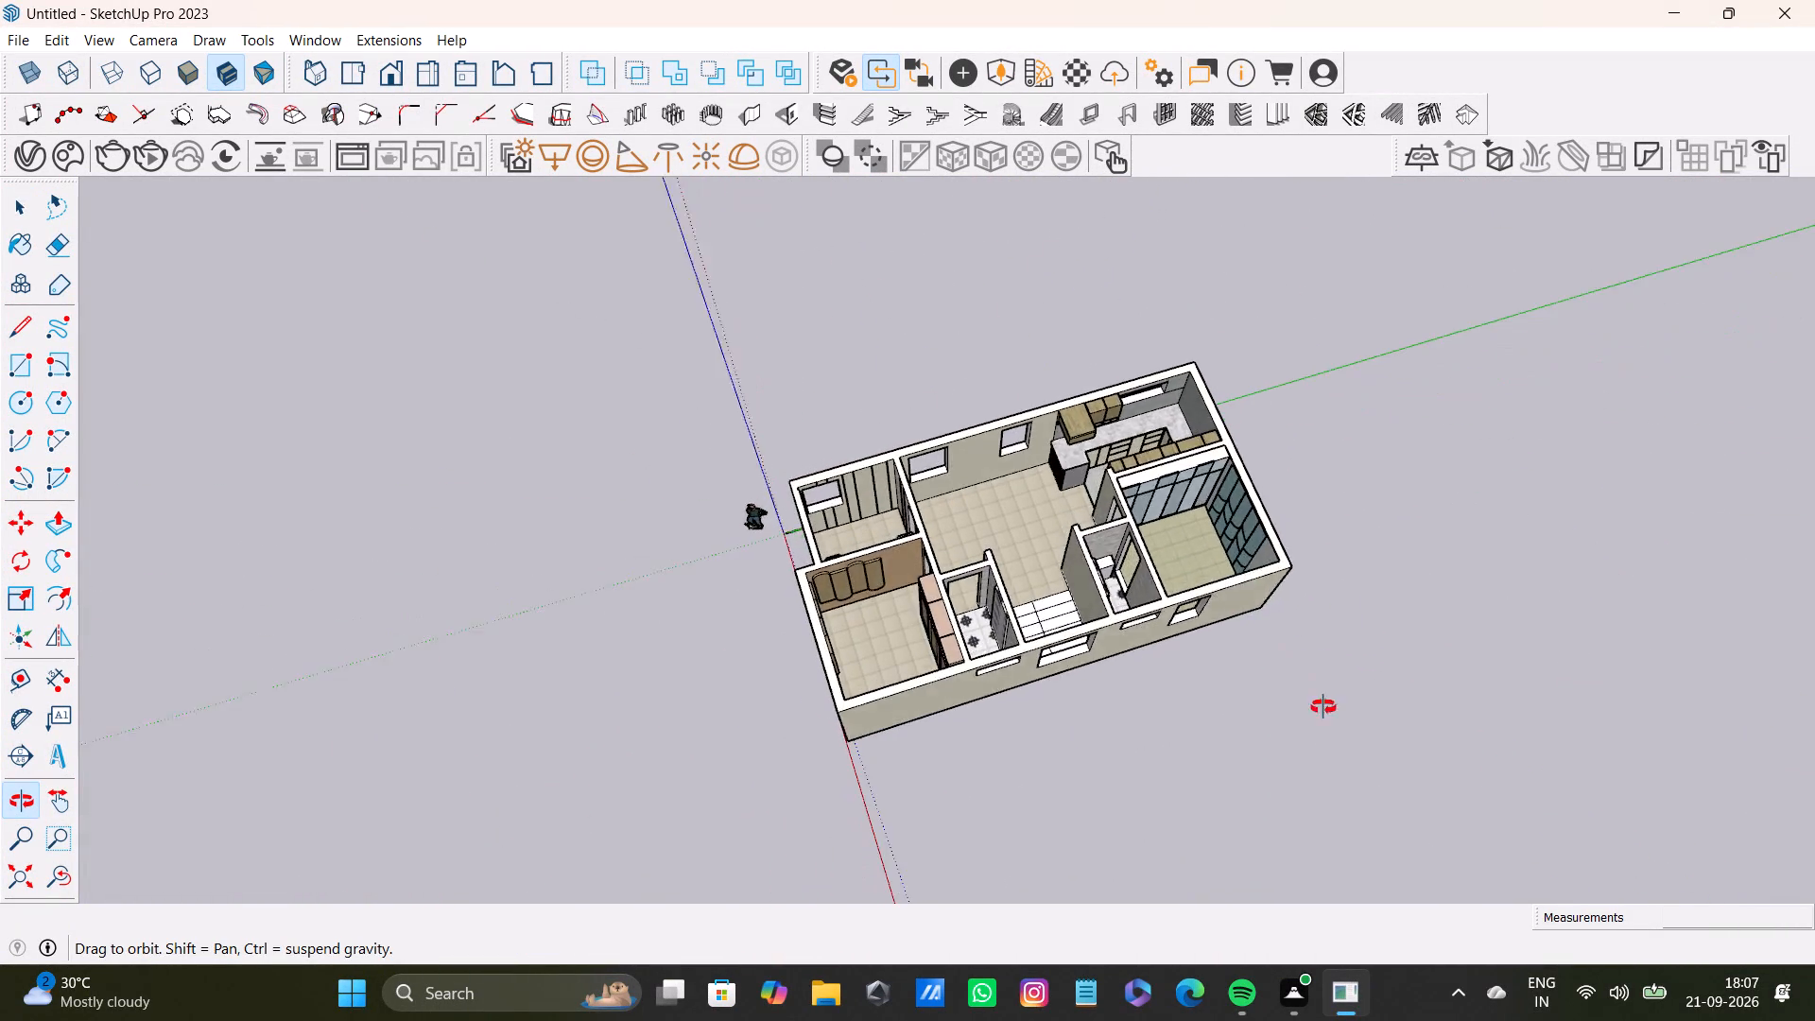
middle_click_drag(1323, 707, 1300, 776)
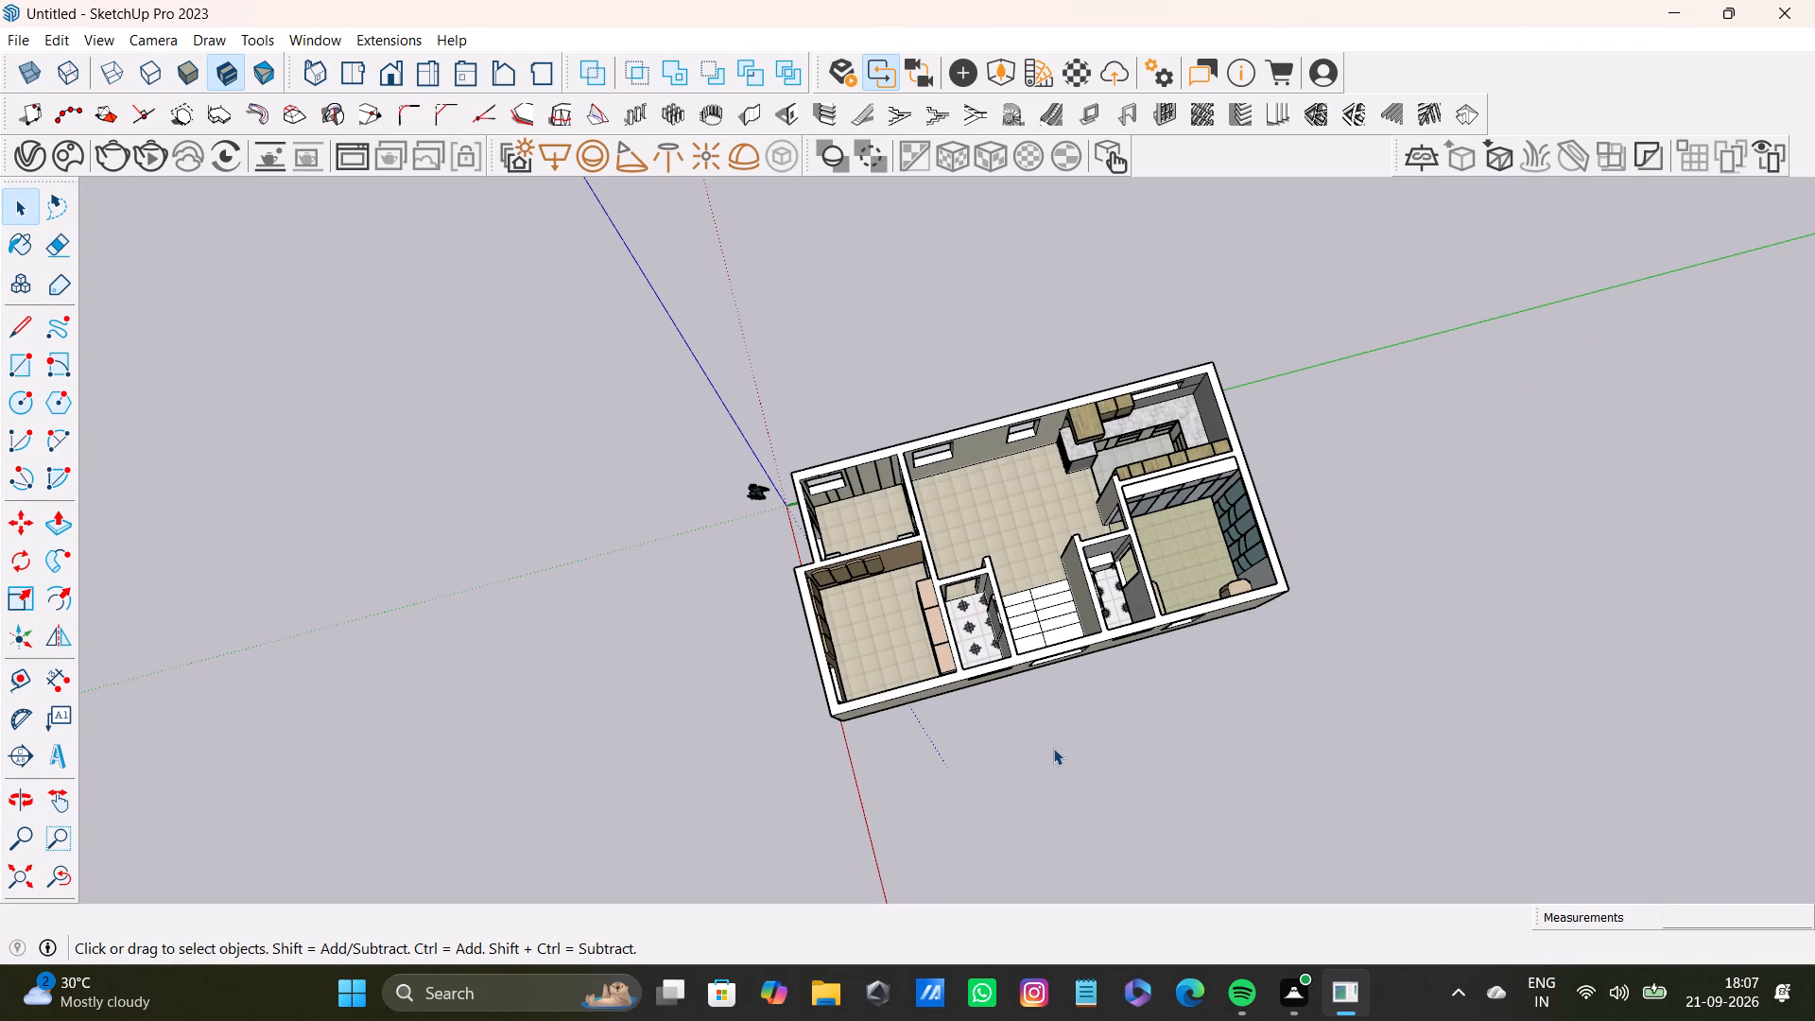
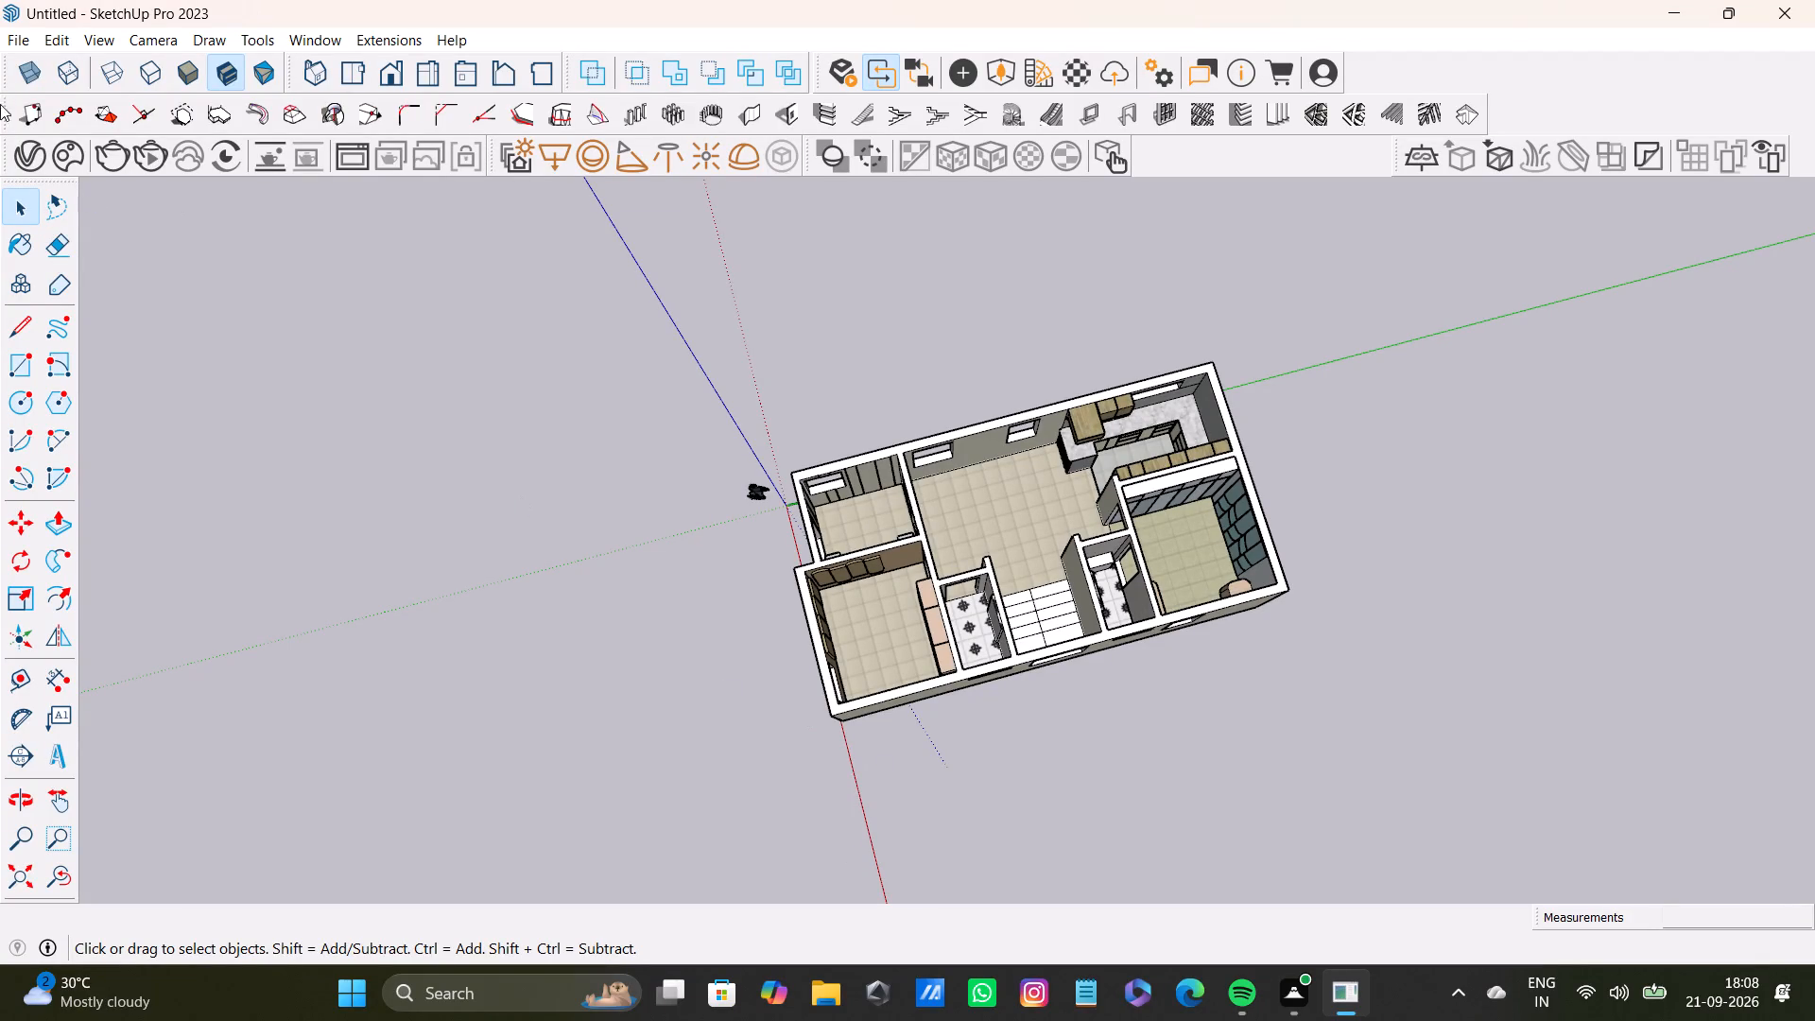
Save the house model as a SketchUp file in the STEV folder inside sketchup sheets, with a file name starting with 21.
left_click(9, 50)
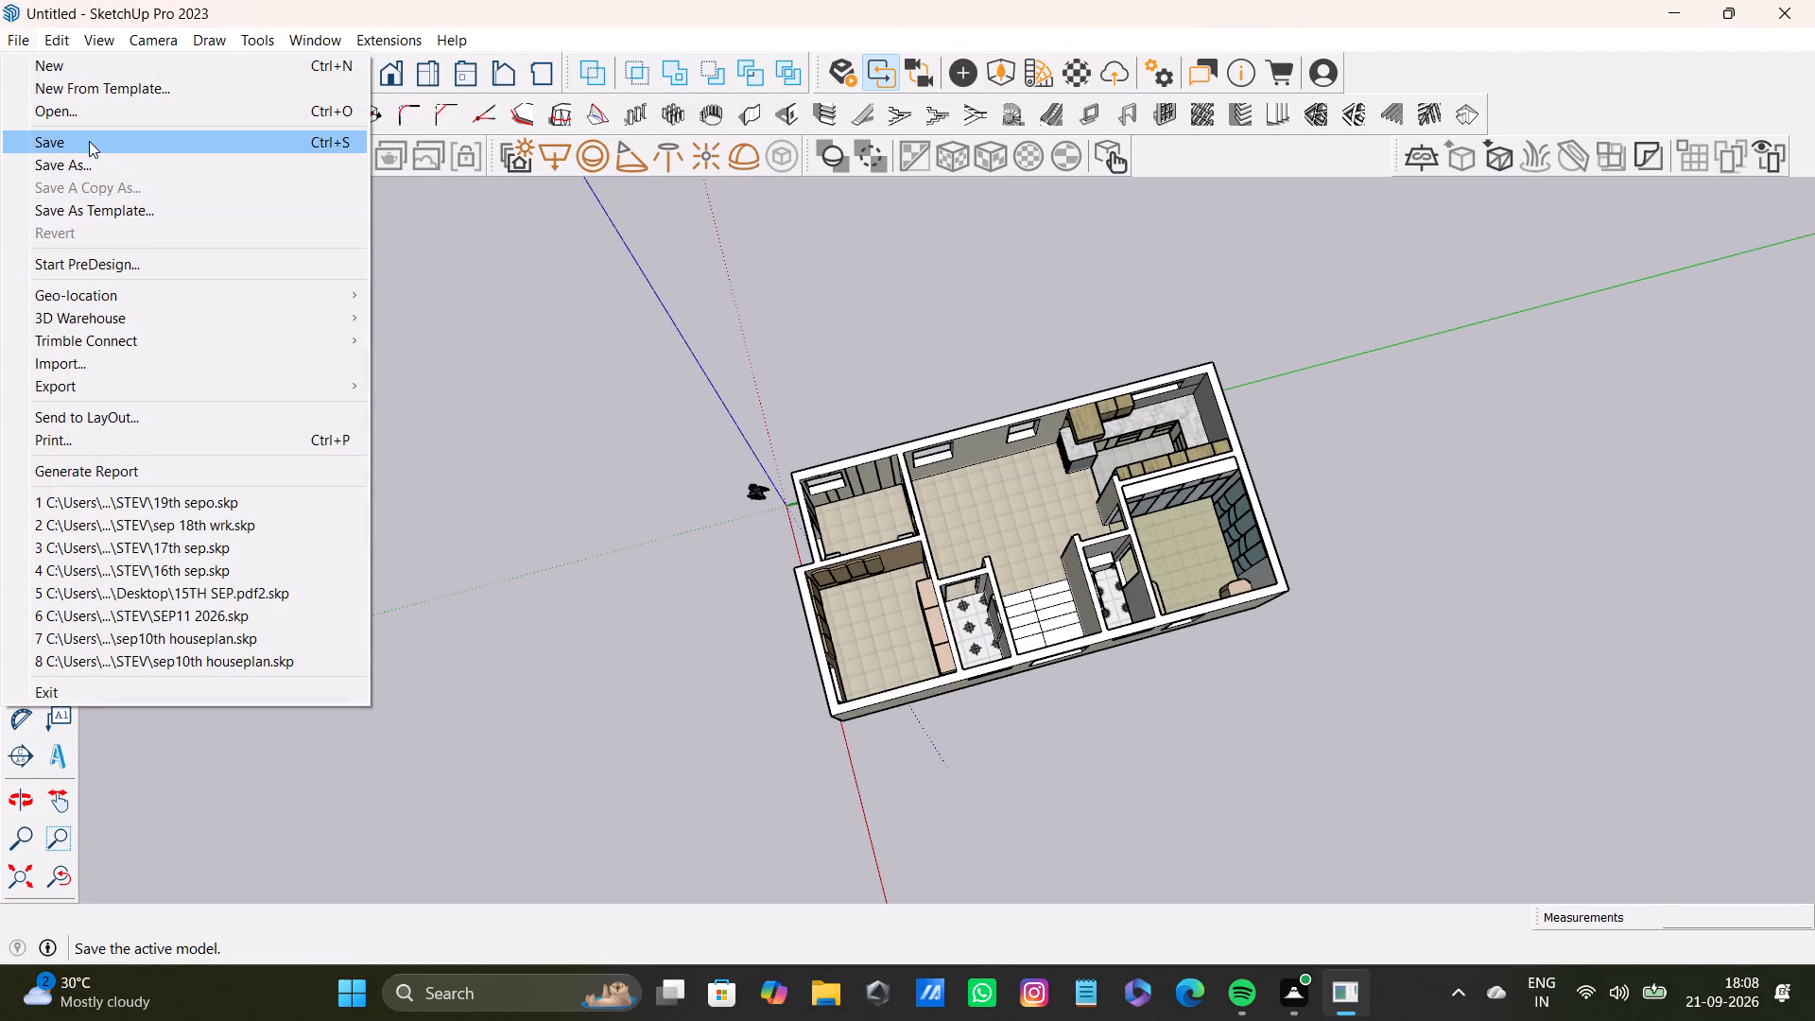
left_click(89, 141)
scroll(182, 284, "down", 3)
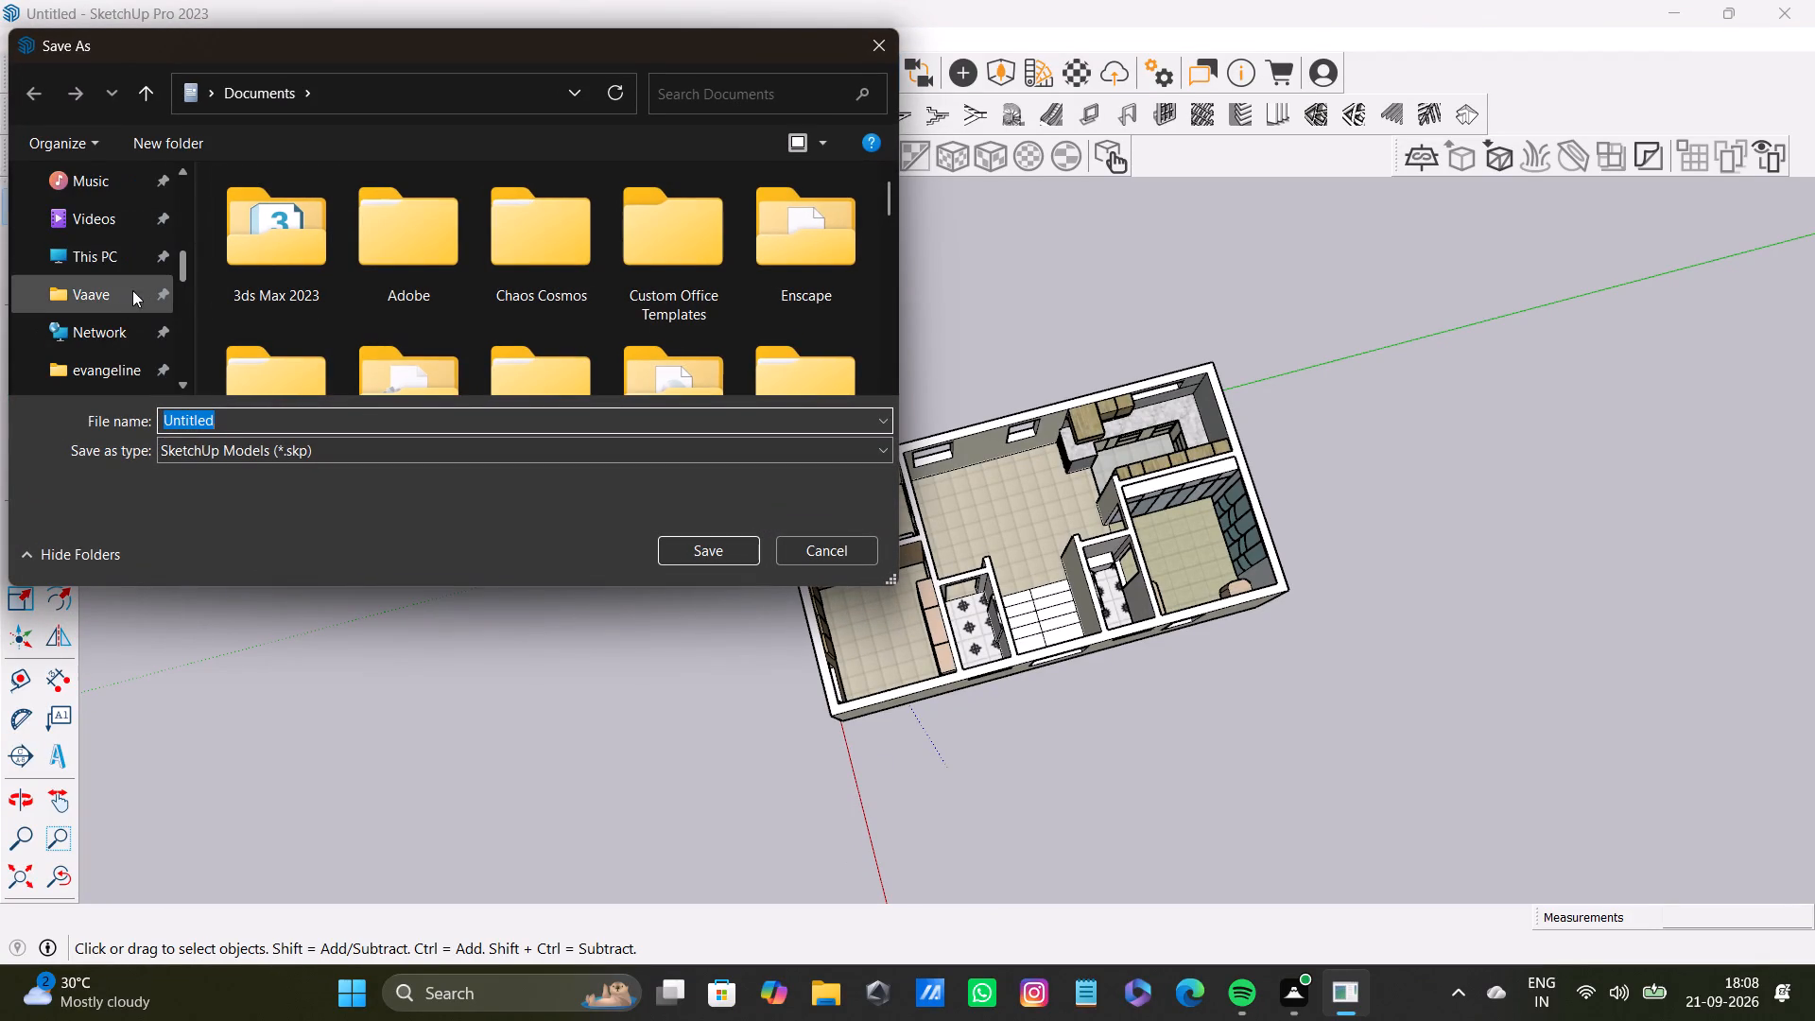
scroll(110, 312, "down", 3)
left_click(112, 258)
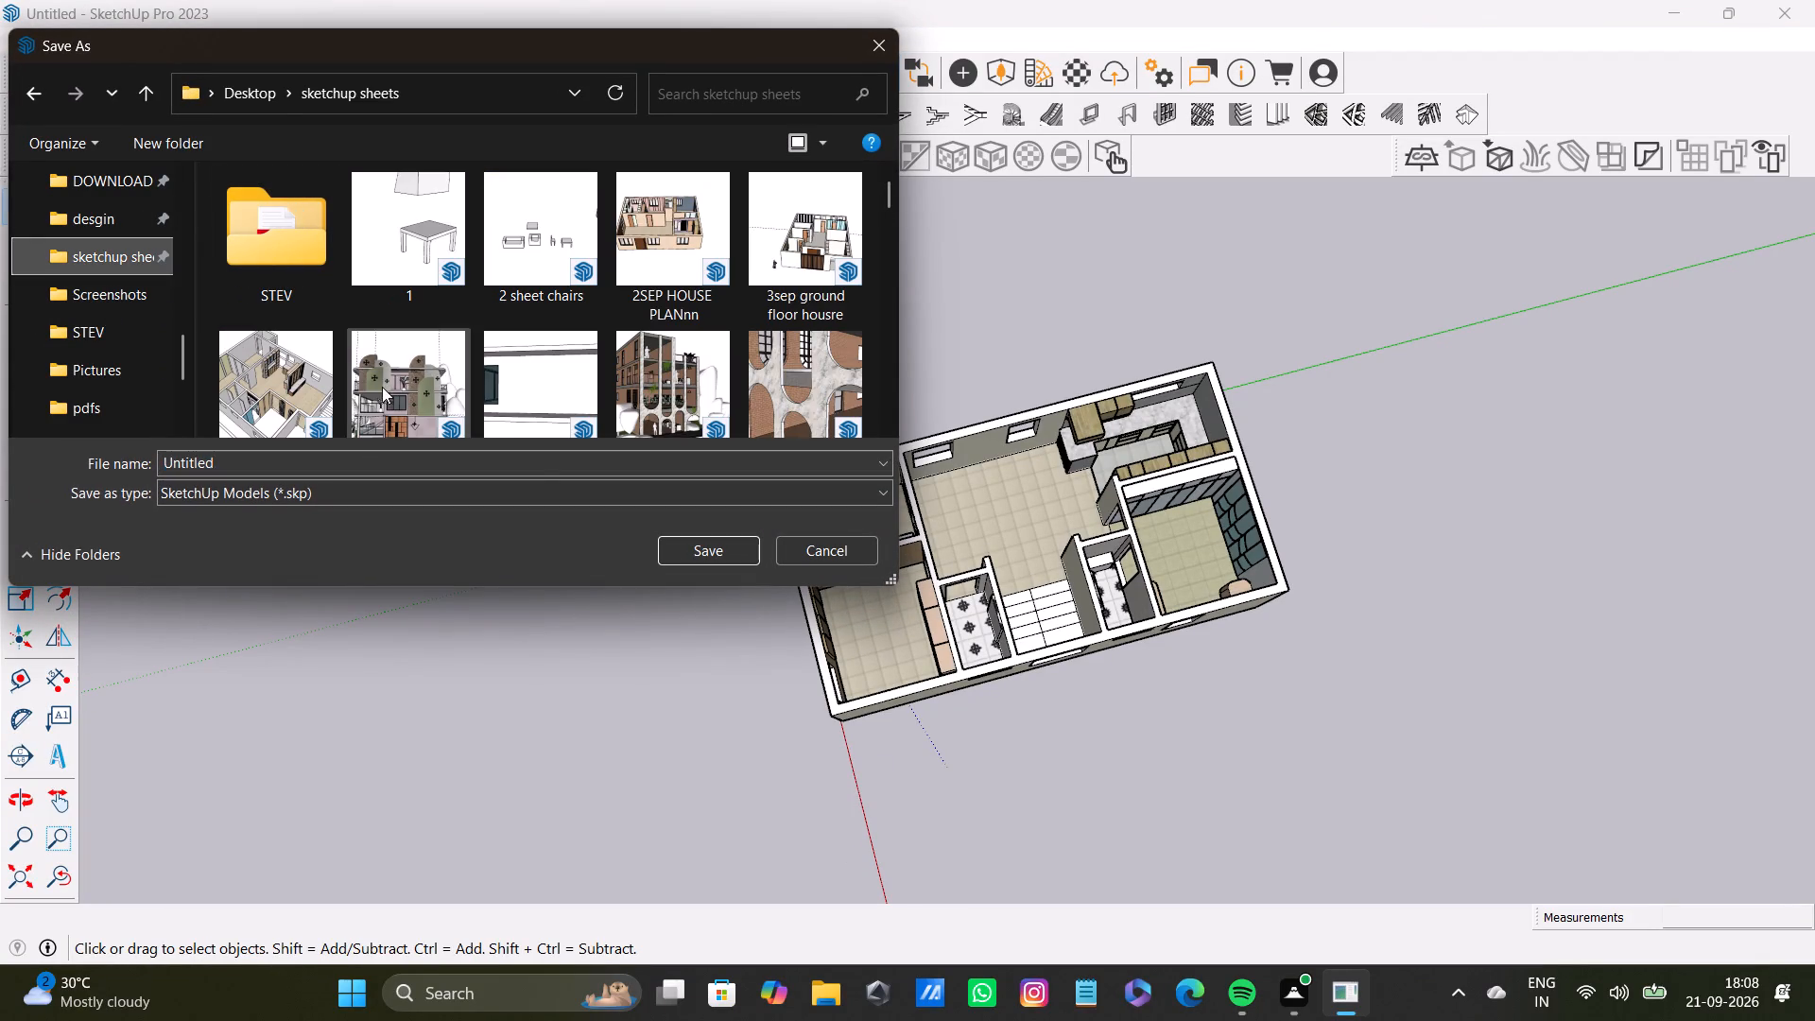
left_click(250, 244)
left_click(701, 550)
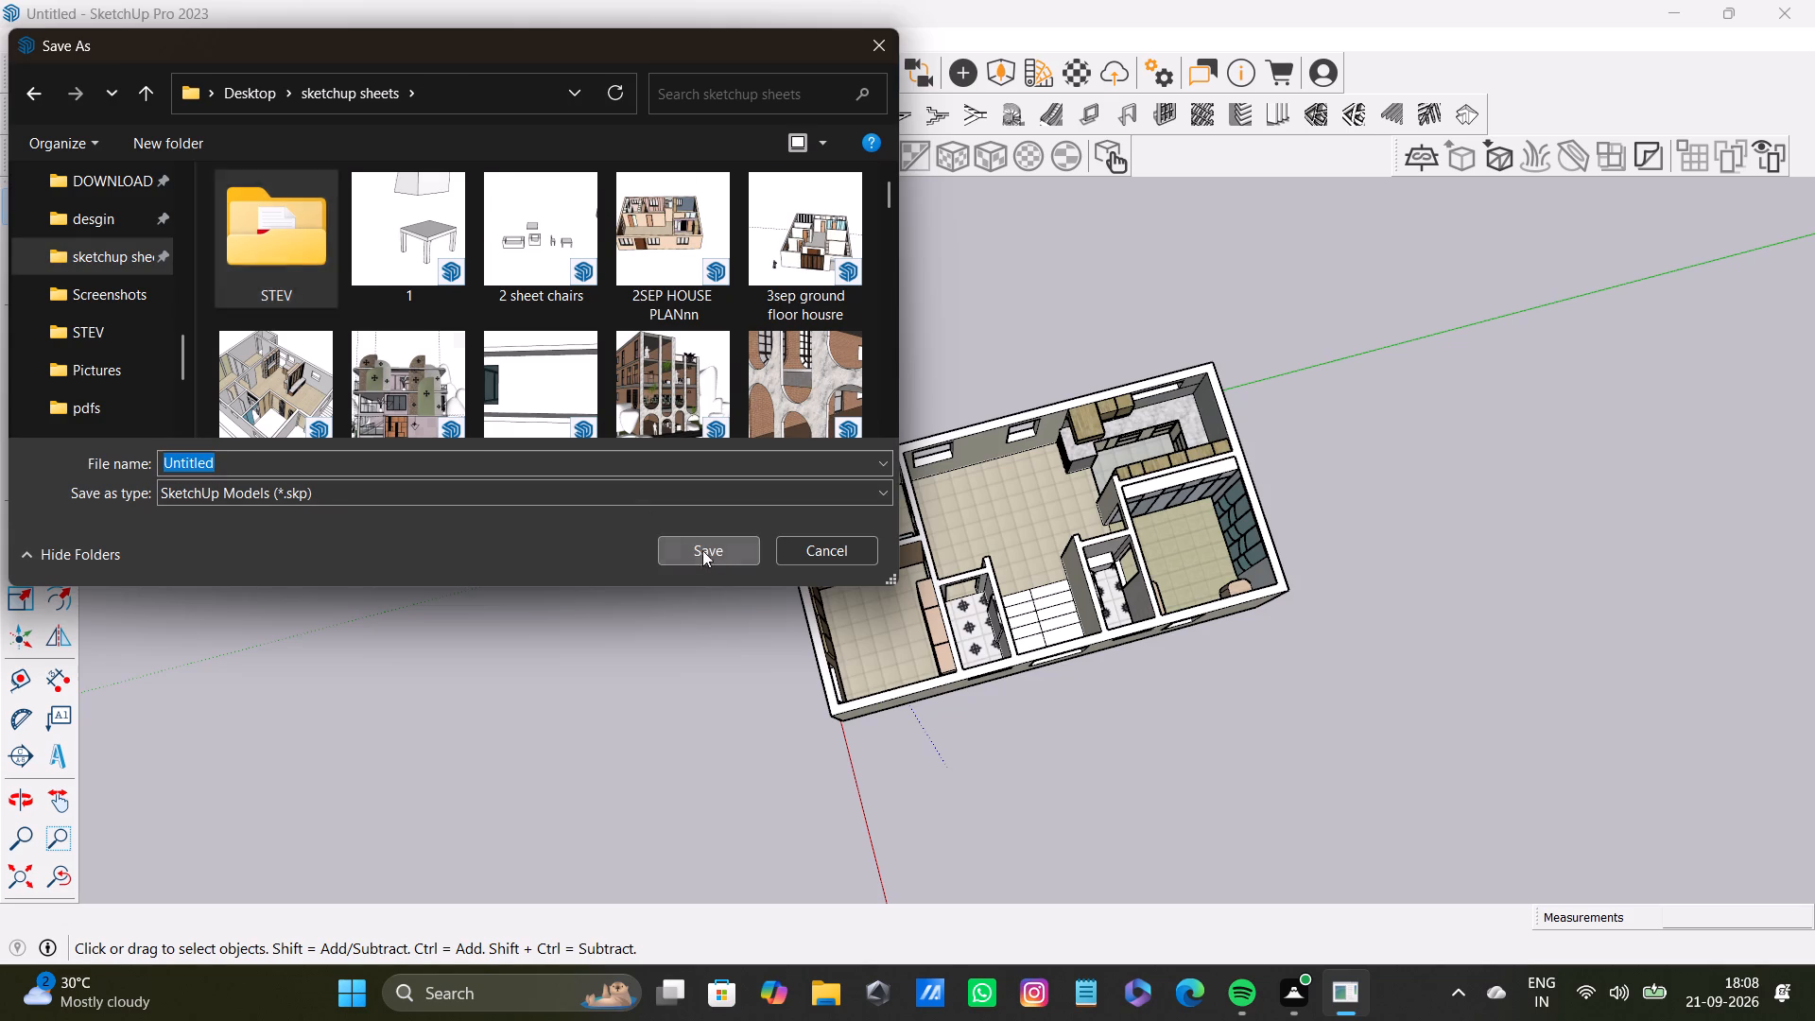
left_click(271, 460)
key("BackSpace")
key("BackSpace")
key("BackSpace")
key("BackSpace")
key("BackSpace")
key("BackSpace")
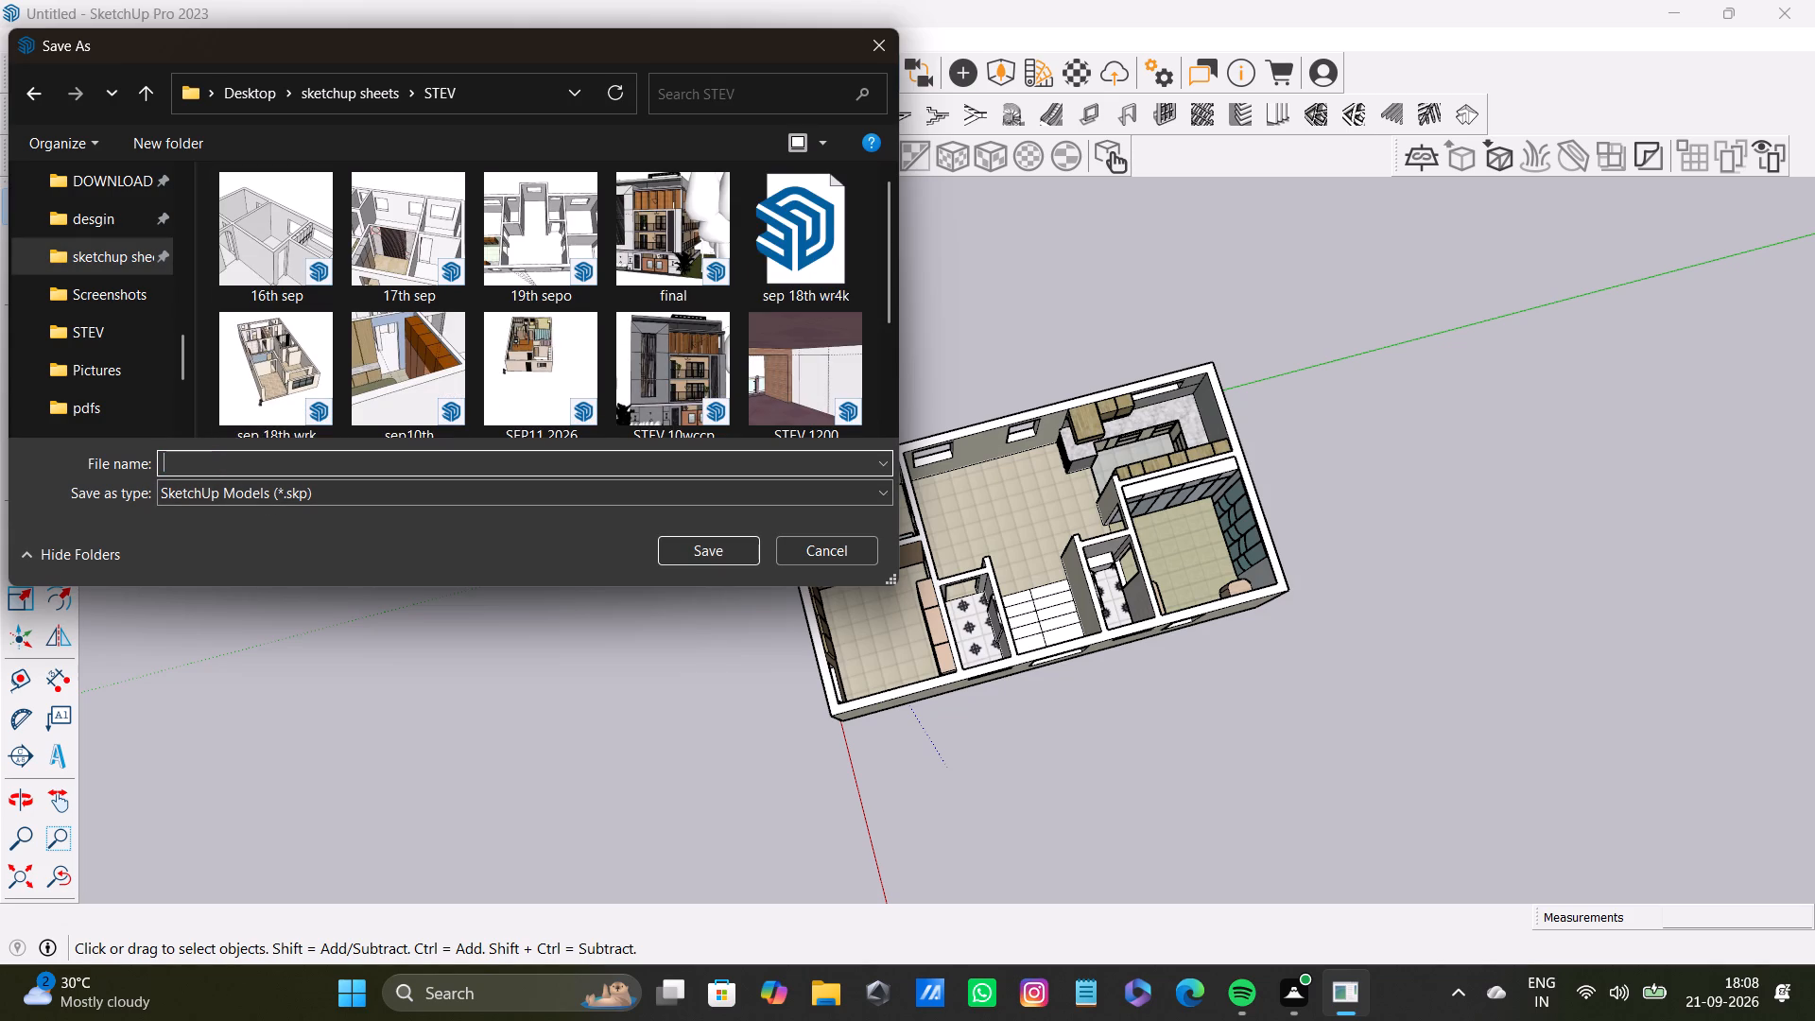
type("21")
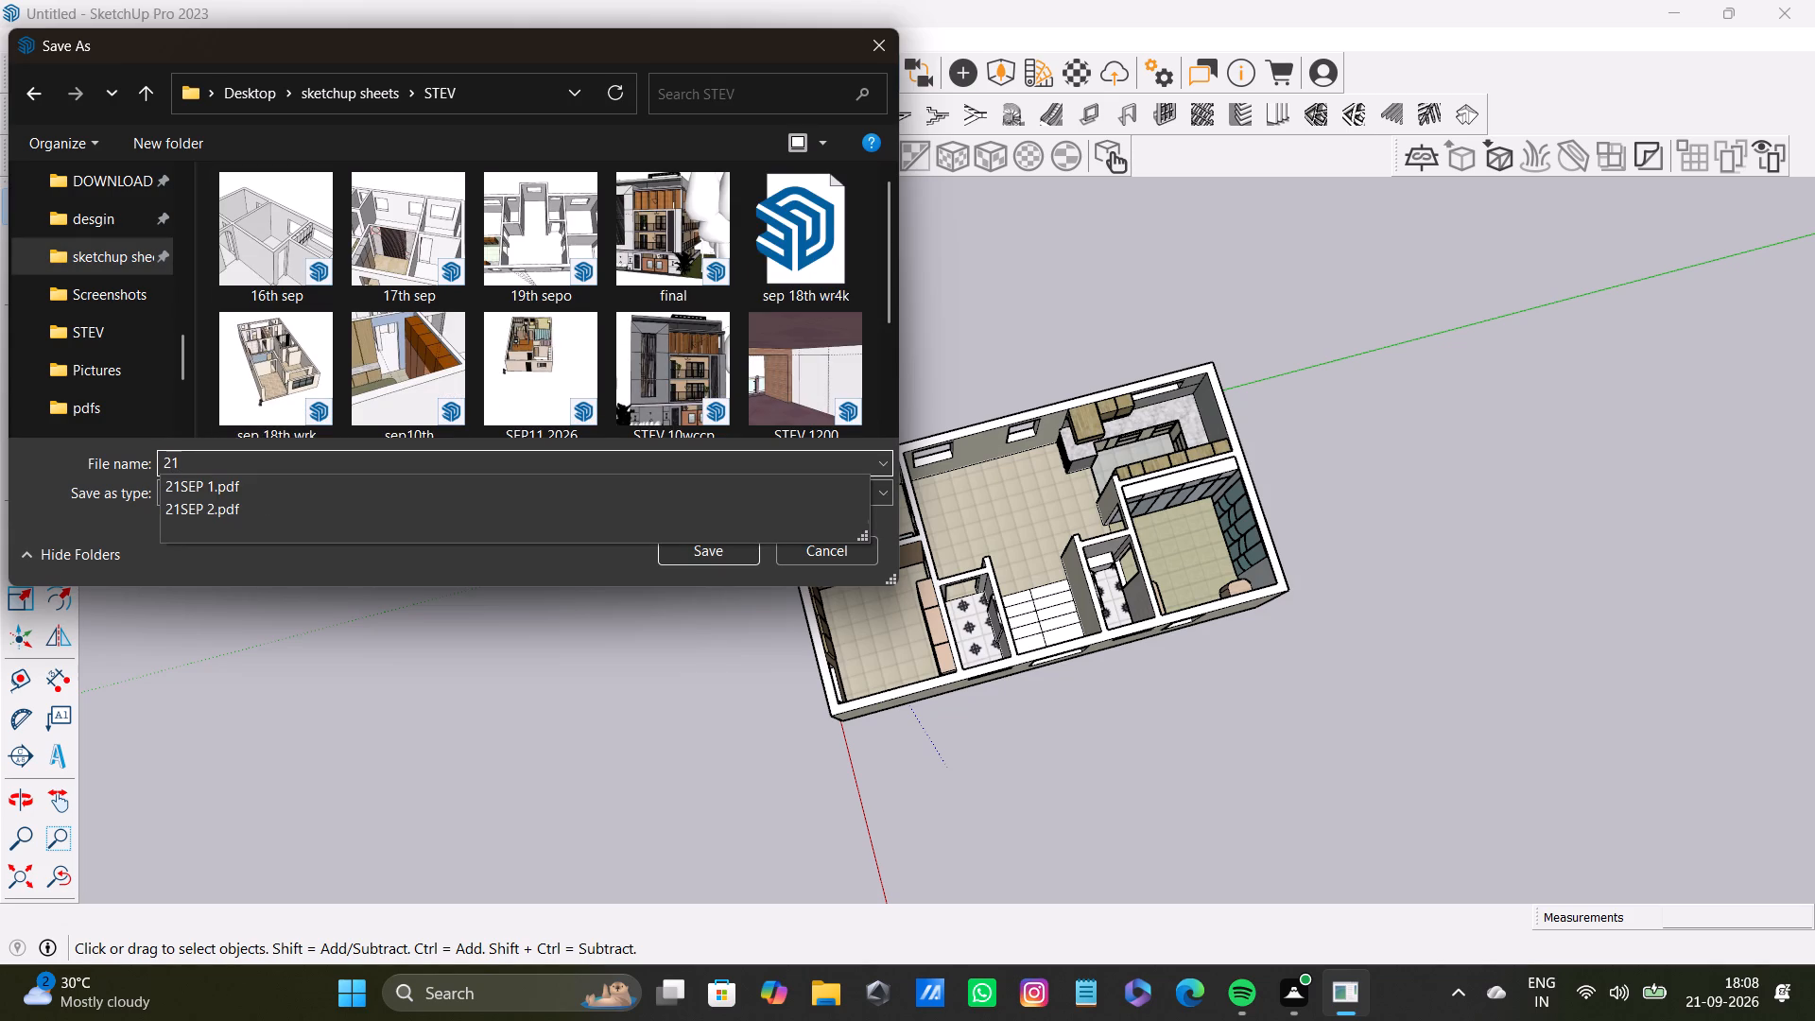
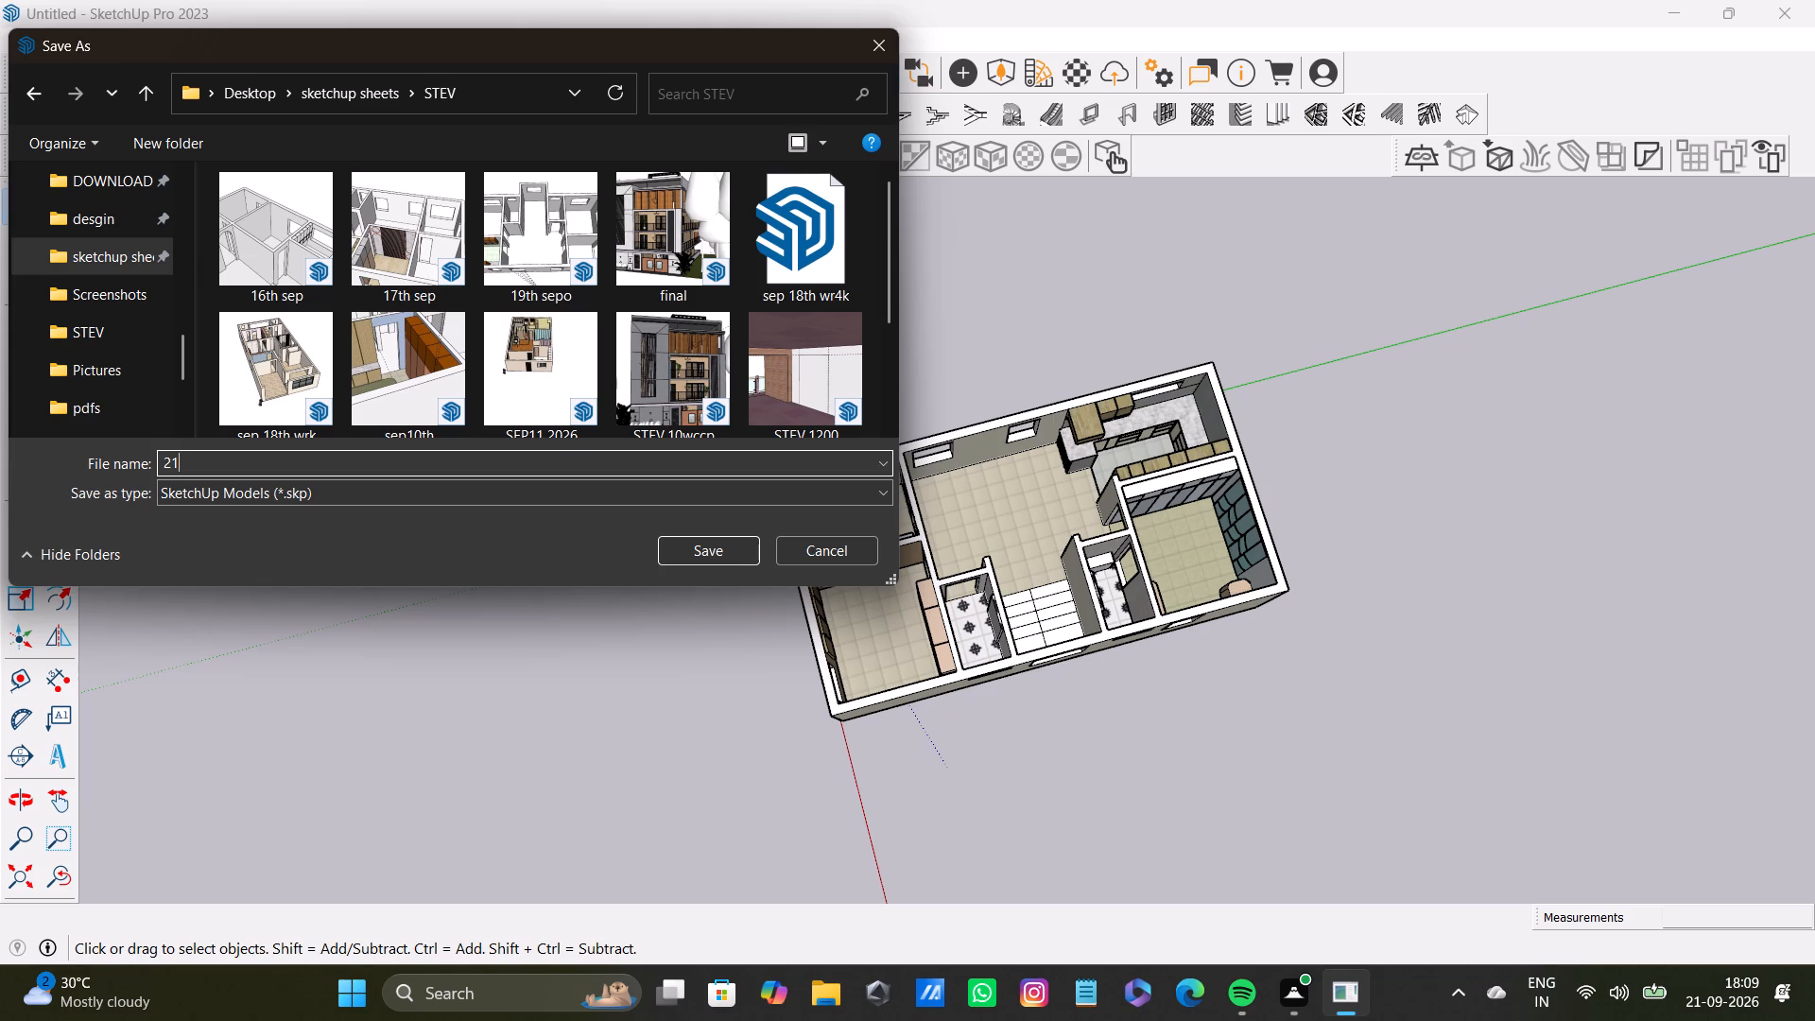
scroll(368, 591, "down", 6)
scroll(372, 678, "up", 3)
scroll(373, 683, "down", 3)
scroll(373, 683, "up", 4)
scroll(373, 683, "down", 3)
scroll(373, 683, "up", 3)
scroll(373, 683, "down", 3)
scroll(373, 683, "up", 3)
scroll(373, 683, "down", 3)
Complete the file name as "21st sep" and save the house model in the STEV folder.
left_click(250, 459)
type("st")
key("space")
type("sep")
key("space")
left_click(734, 548)
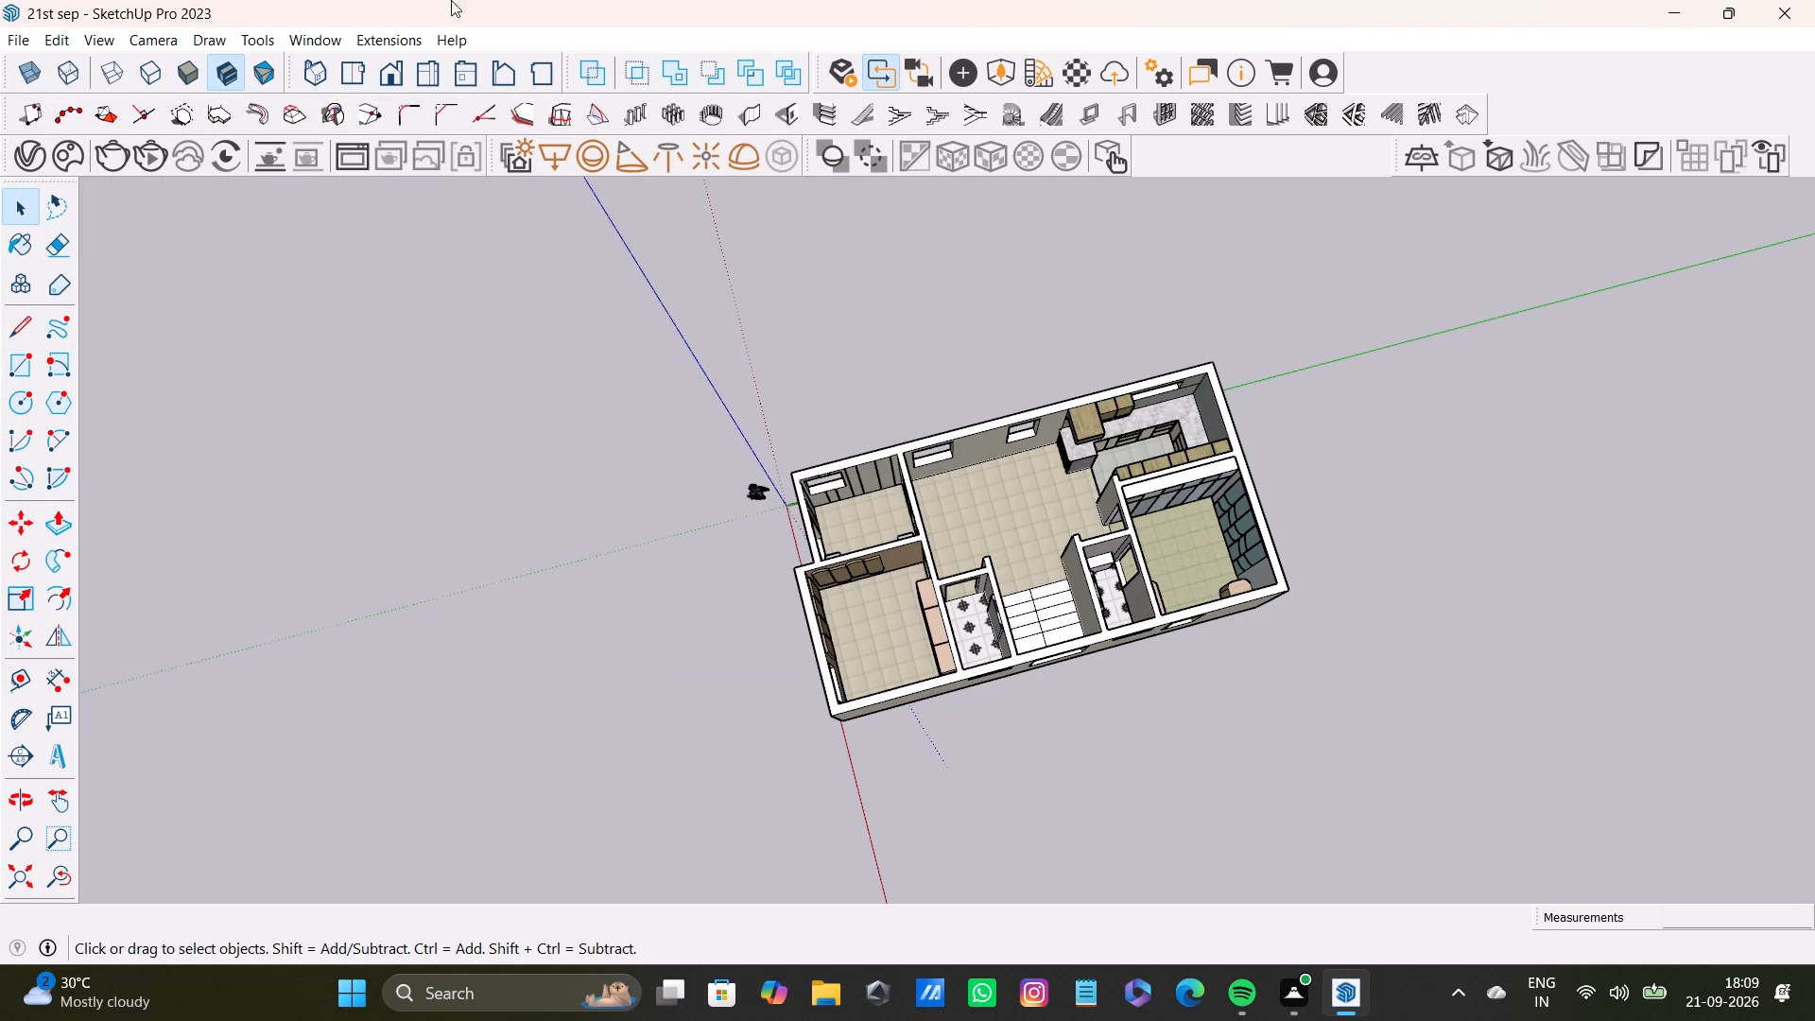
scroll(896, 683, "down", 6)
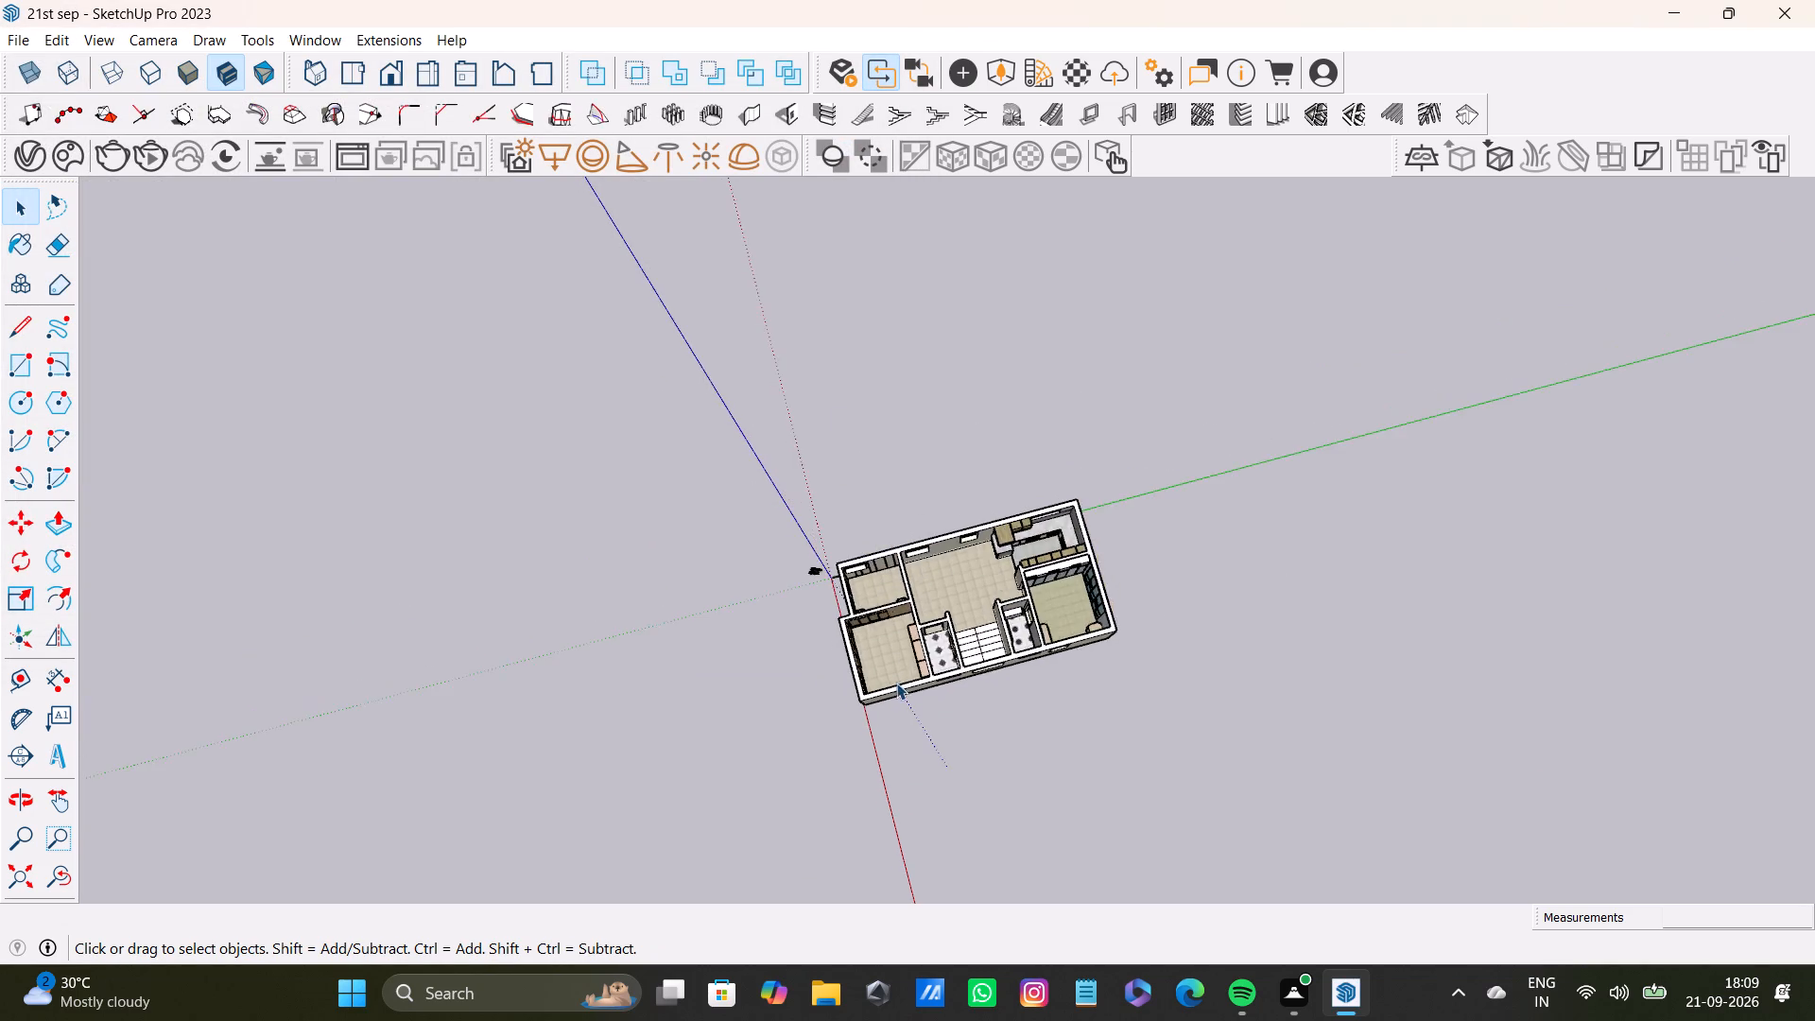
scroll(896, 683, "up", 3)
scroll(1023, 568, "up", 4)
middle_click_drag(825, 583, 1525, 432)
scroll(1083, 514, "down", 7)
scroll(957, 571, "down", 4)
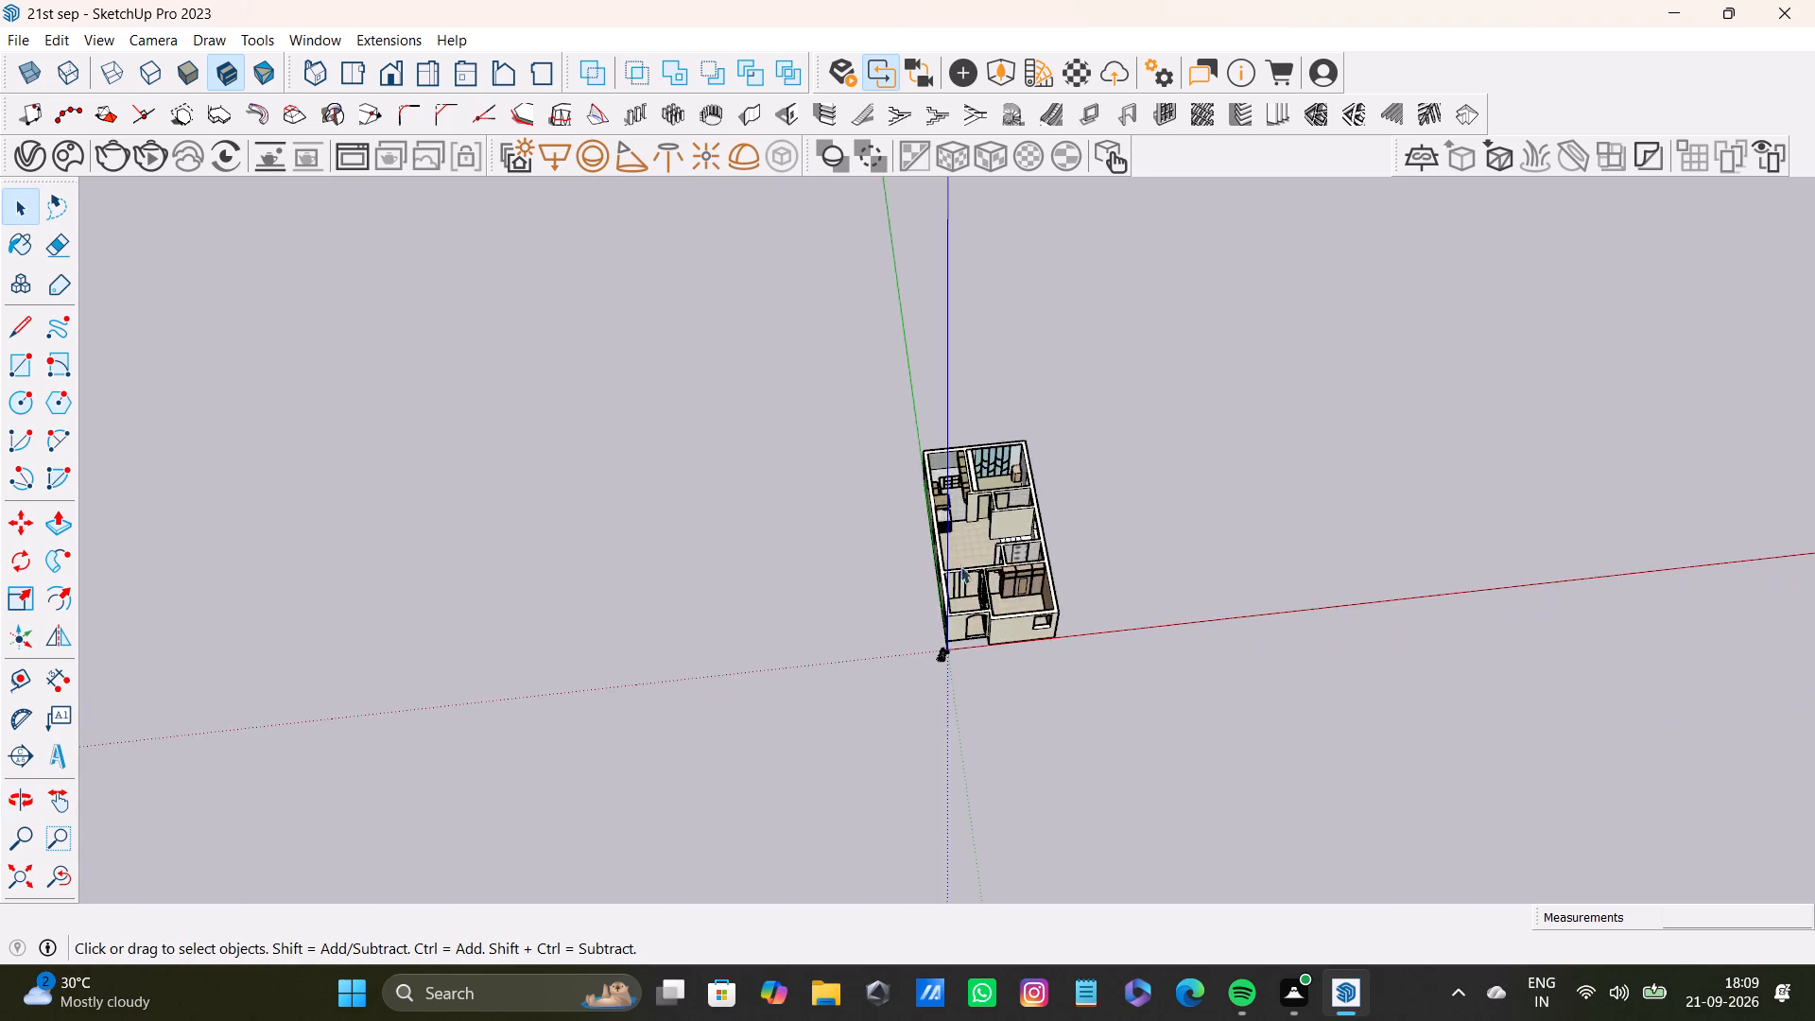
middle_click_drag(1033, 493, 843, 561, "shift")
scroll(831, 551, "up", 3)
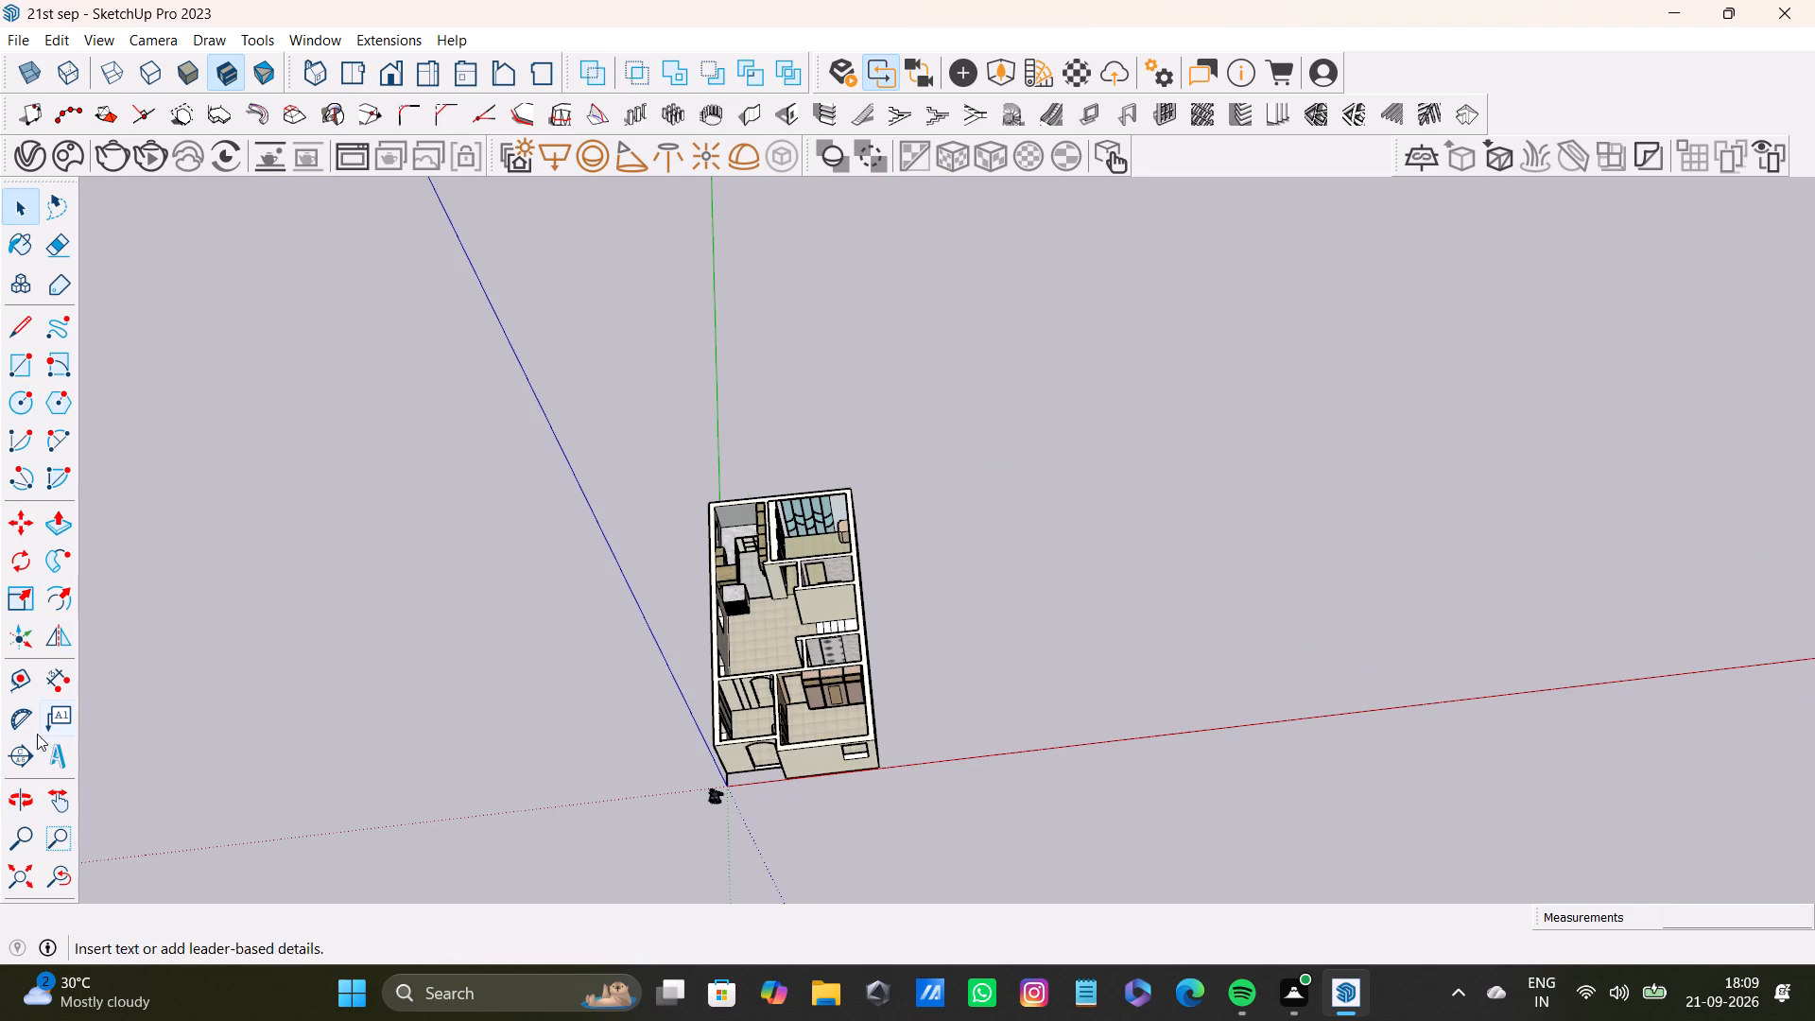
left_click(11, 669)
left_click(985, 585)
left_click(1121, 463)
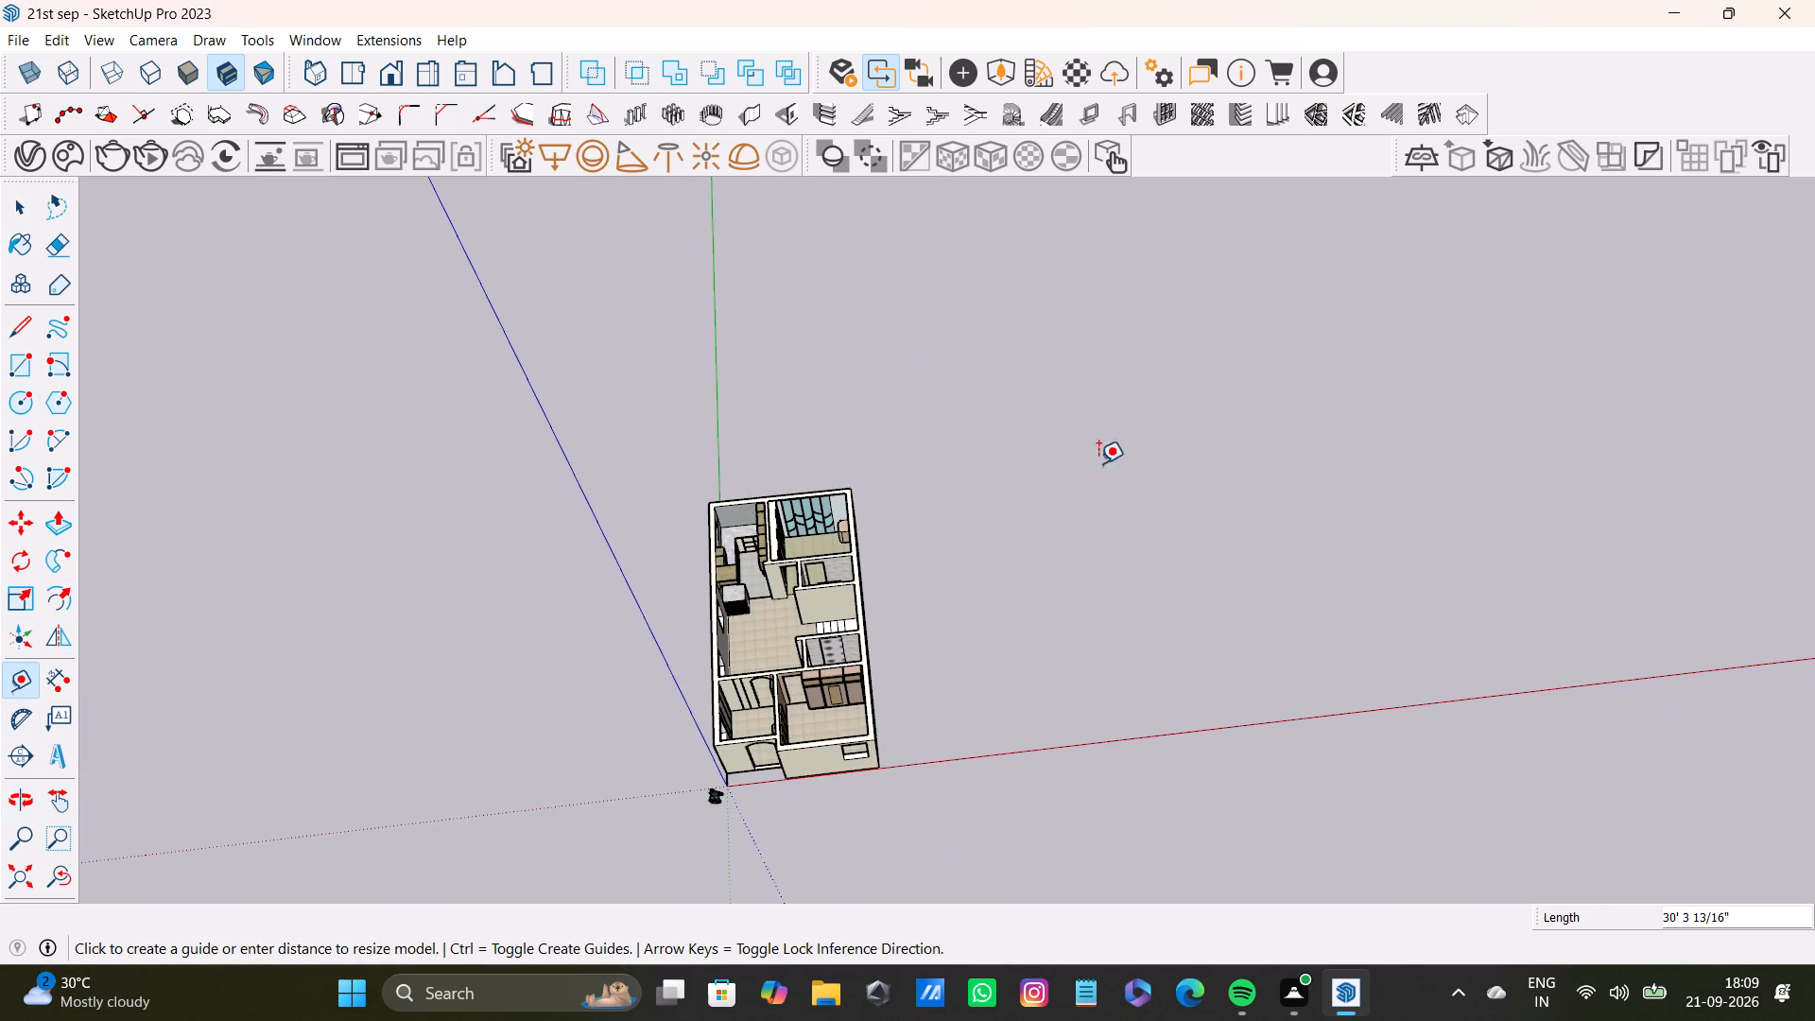
Draw a flat rectangle about 86' 5" by 74' 6" on the open ground beside the house.
left_click(26, 366)
left_click_drag(993, 357, 1028, 355)
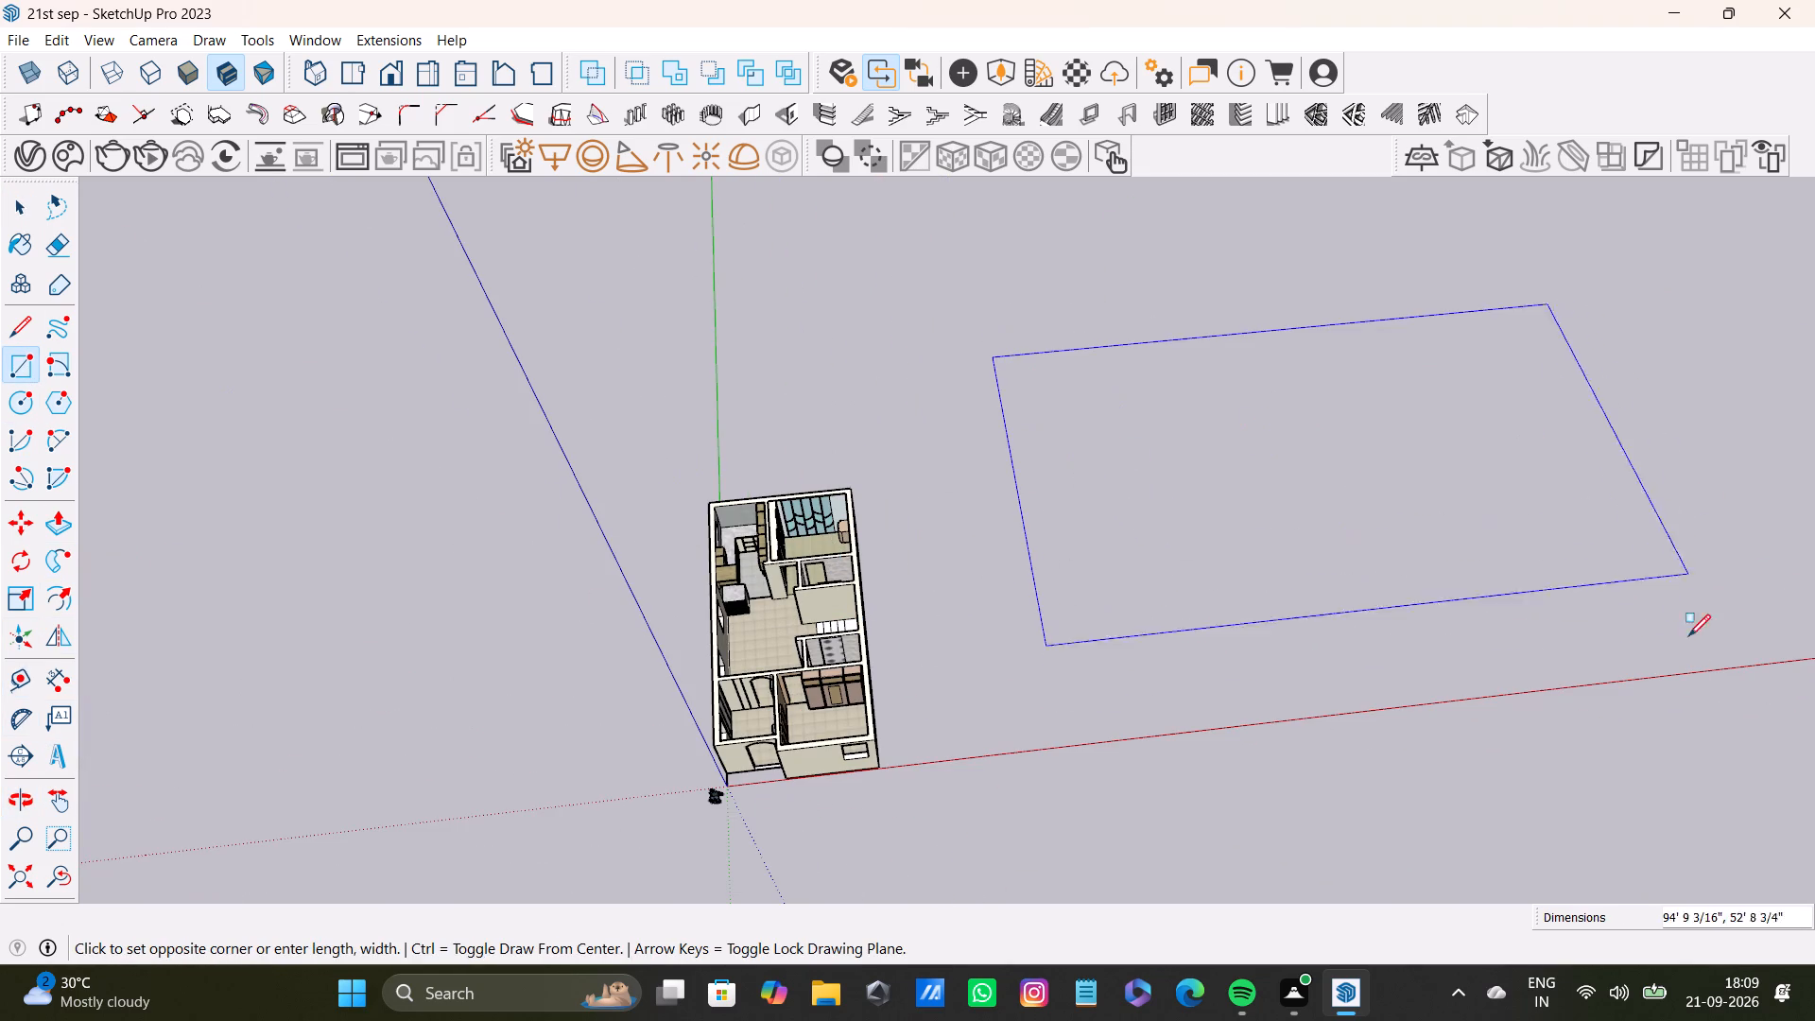
left_click(1703, 719)
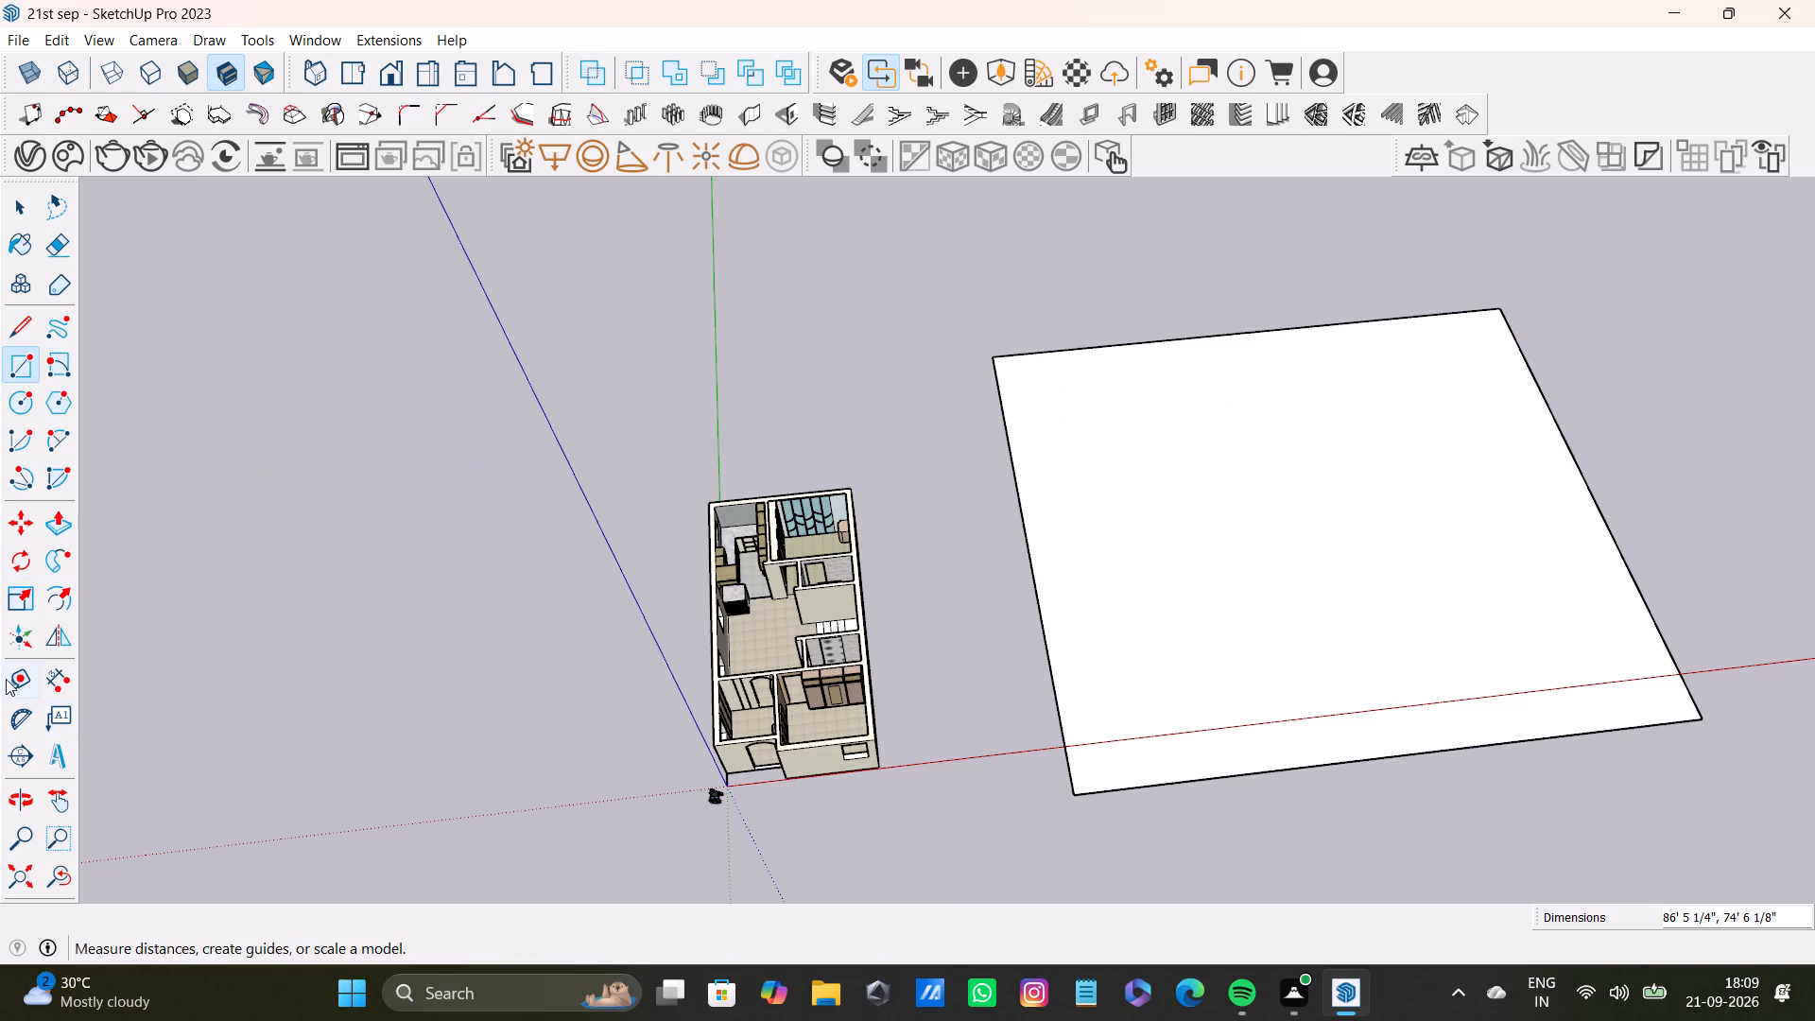
Place three guides on the rectangle parallel to its edge nearest the house, stepping inward about 5 to 6 ft apart.
left_click(16, 671)
left_click(1035, 592)
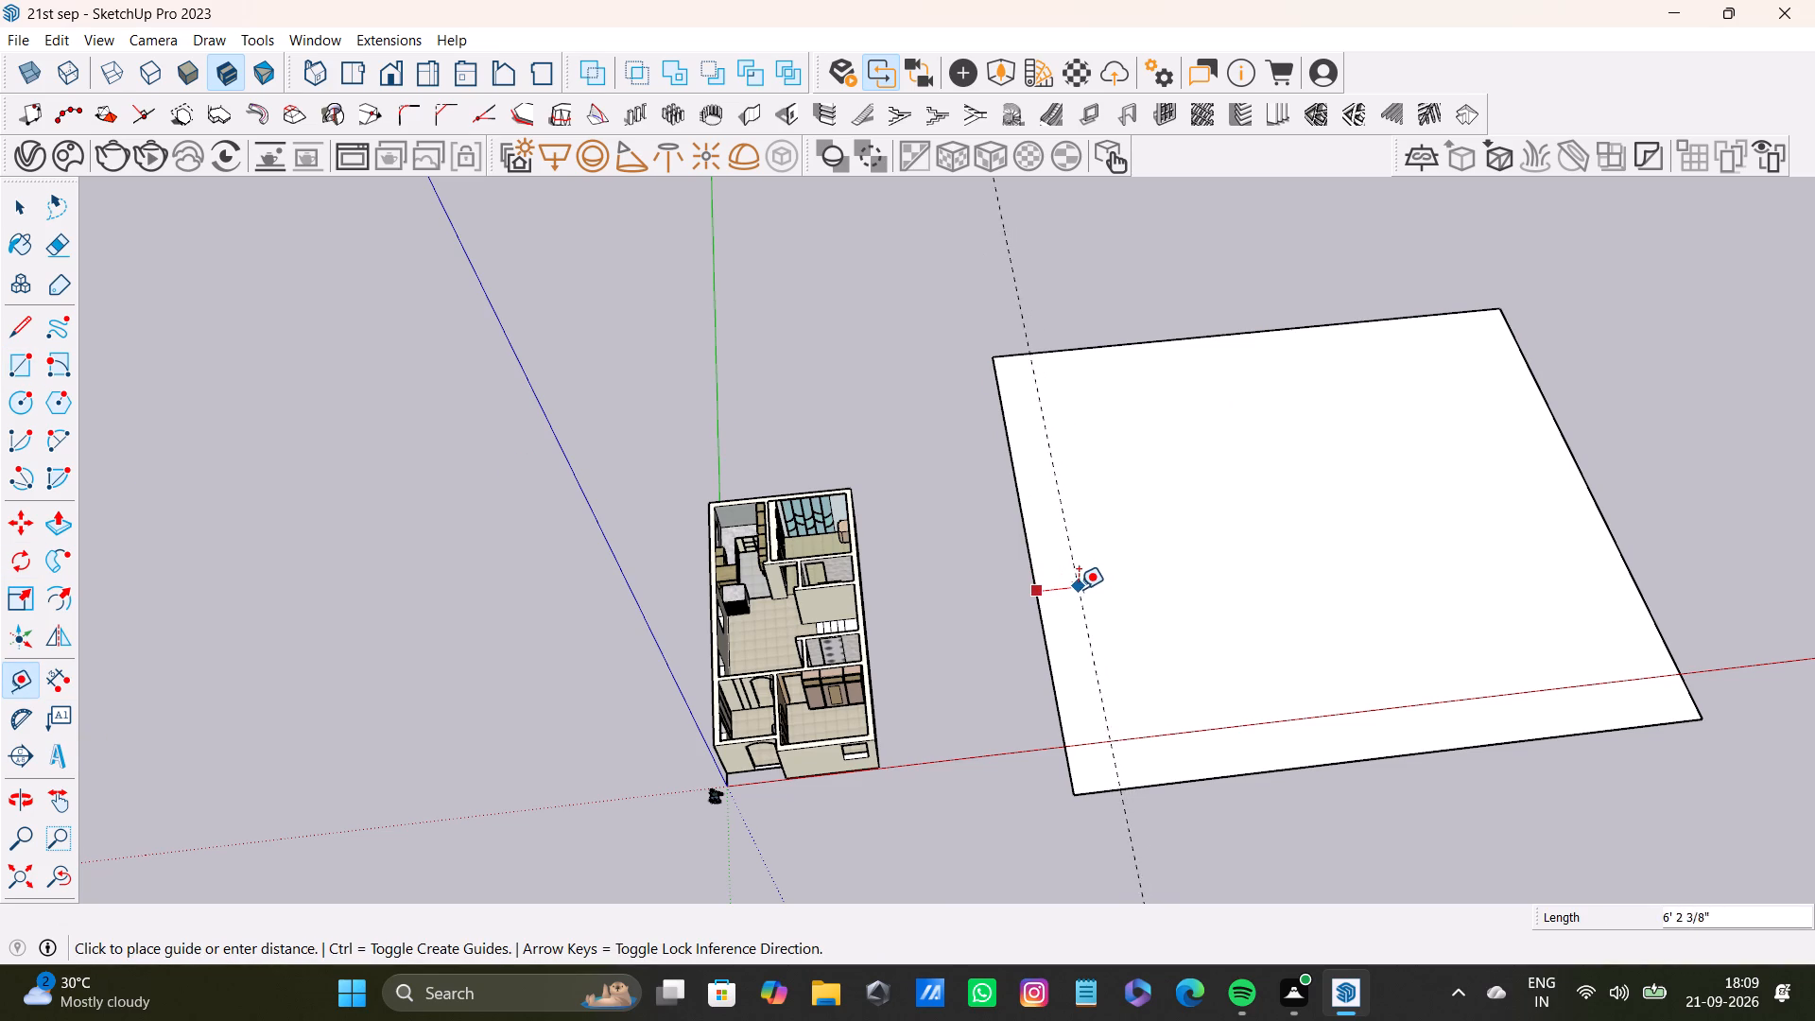
left_click(1072, 590)
left_click(1077, 601)
double_click(1116, 596)
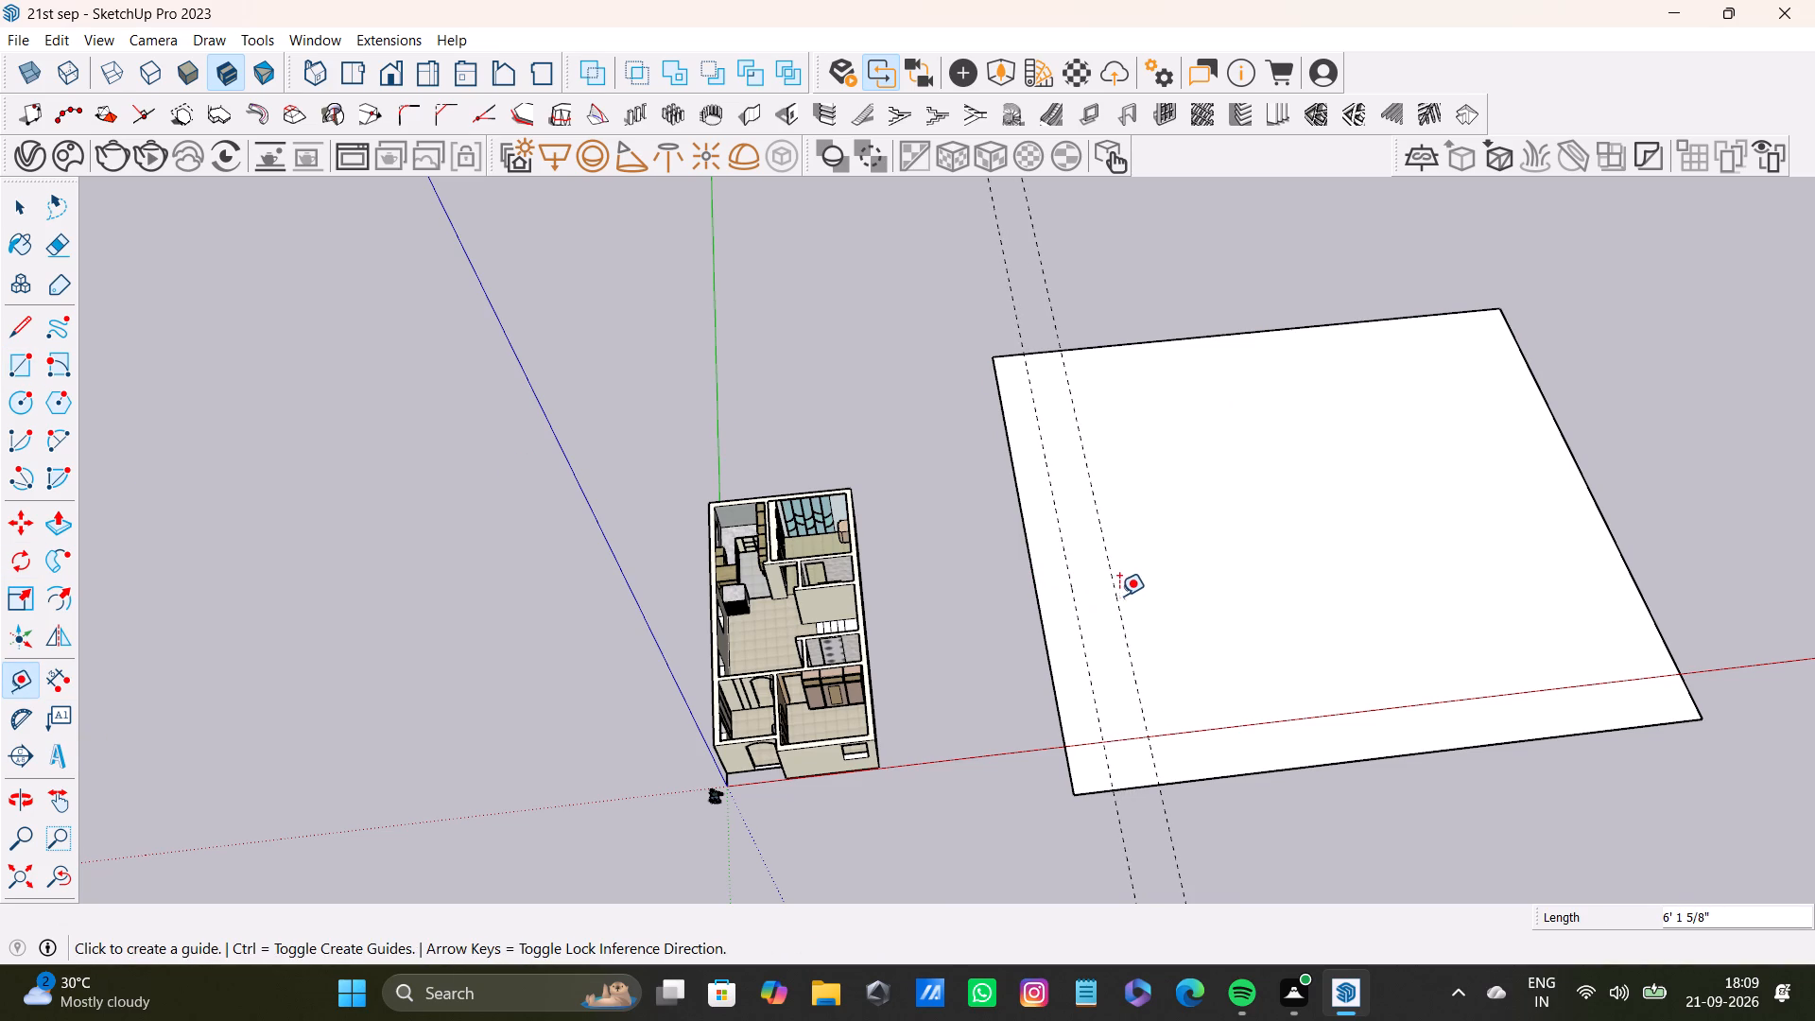
left_click(1153, 596)
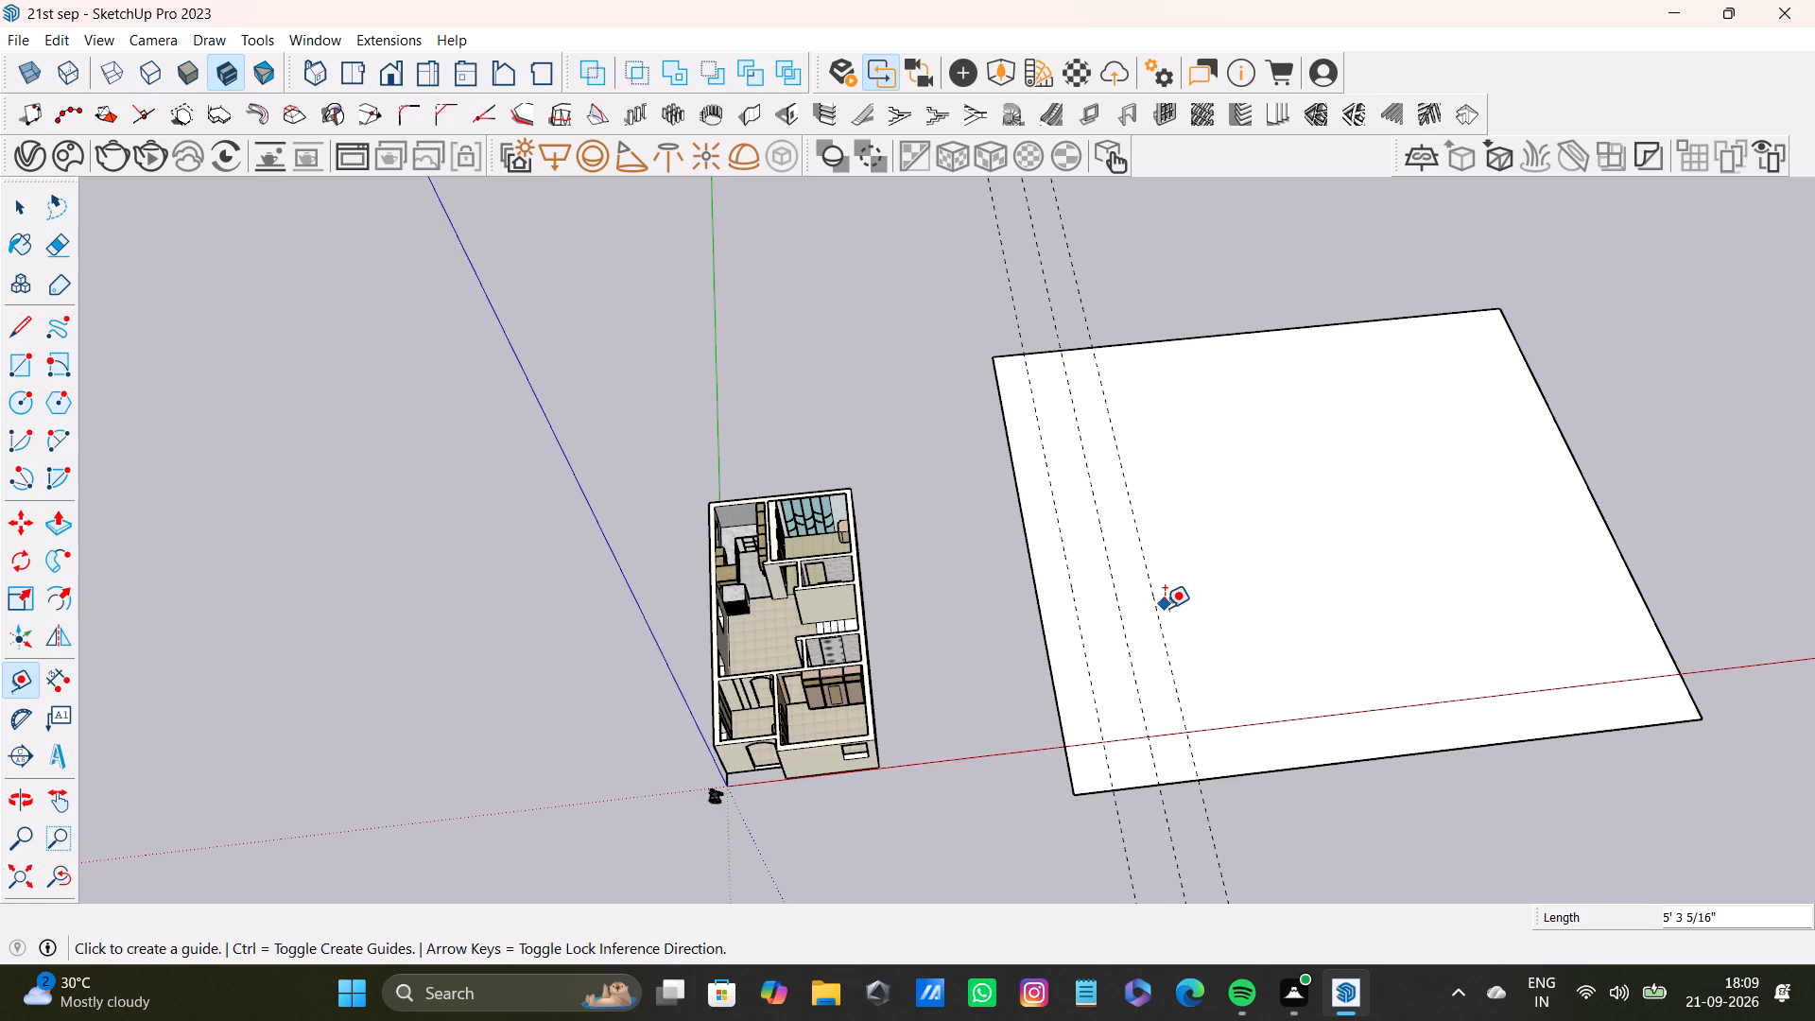
left_click(1165, 612)
key("space")
Add five more parallel guides across the rectangle, continuing away from the house at about 6 to 7 ft spacing.
key("t")
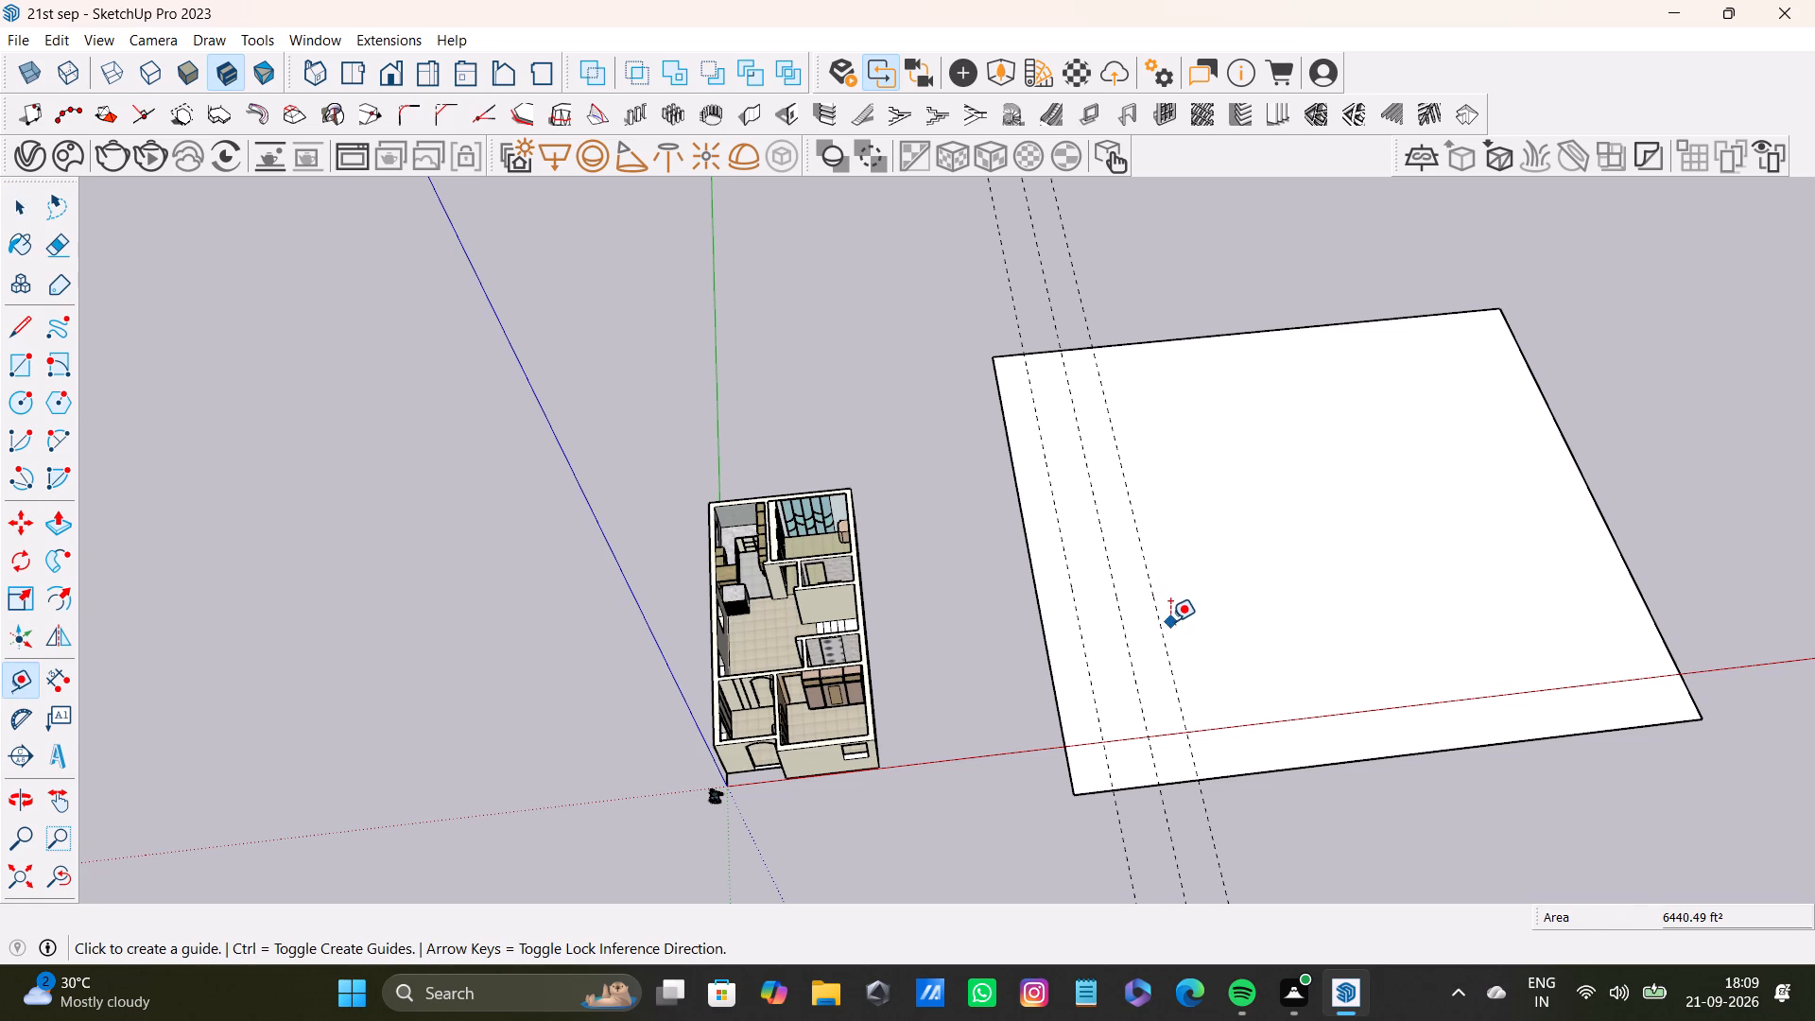
left_click(1163, 632)
left_click(1206, 632)
left_click(1211, 634)
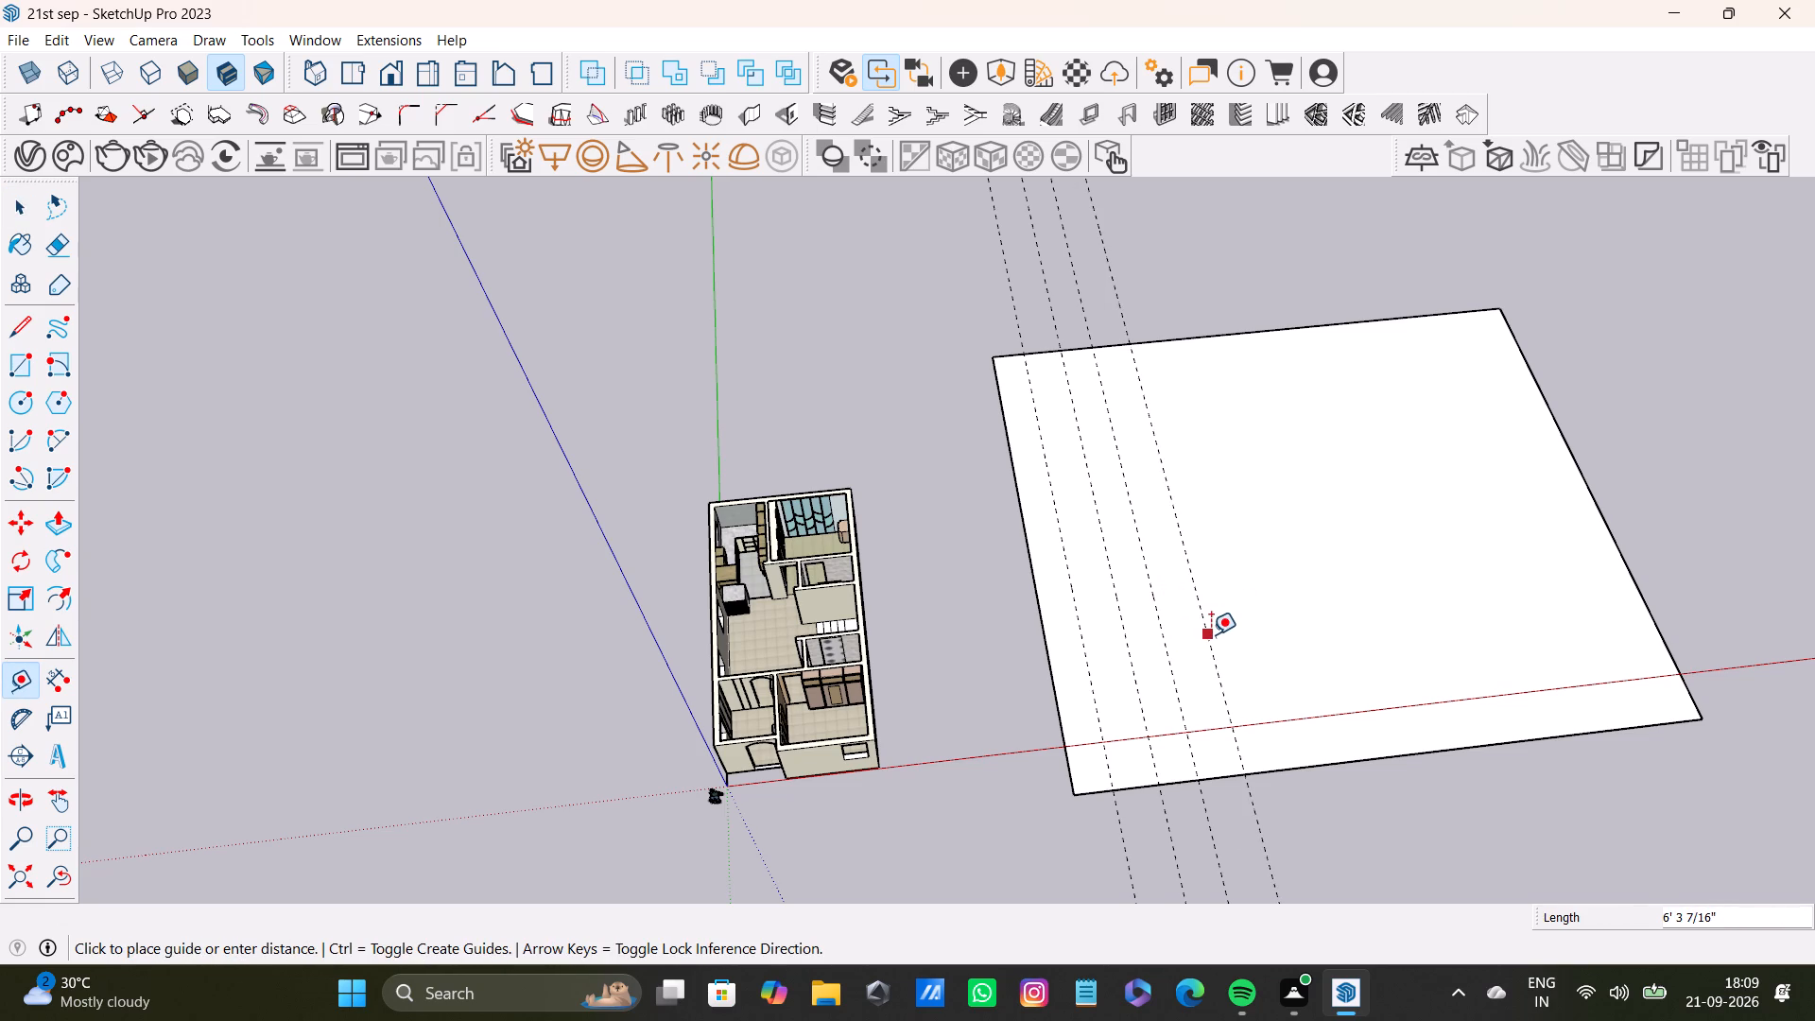
left_click(1261, 637)
left_click(1261, 651)
left_click(1319, 649)
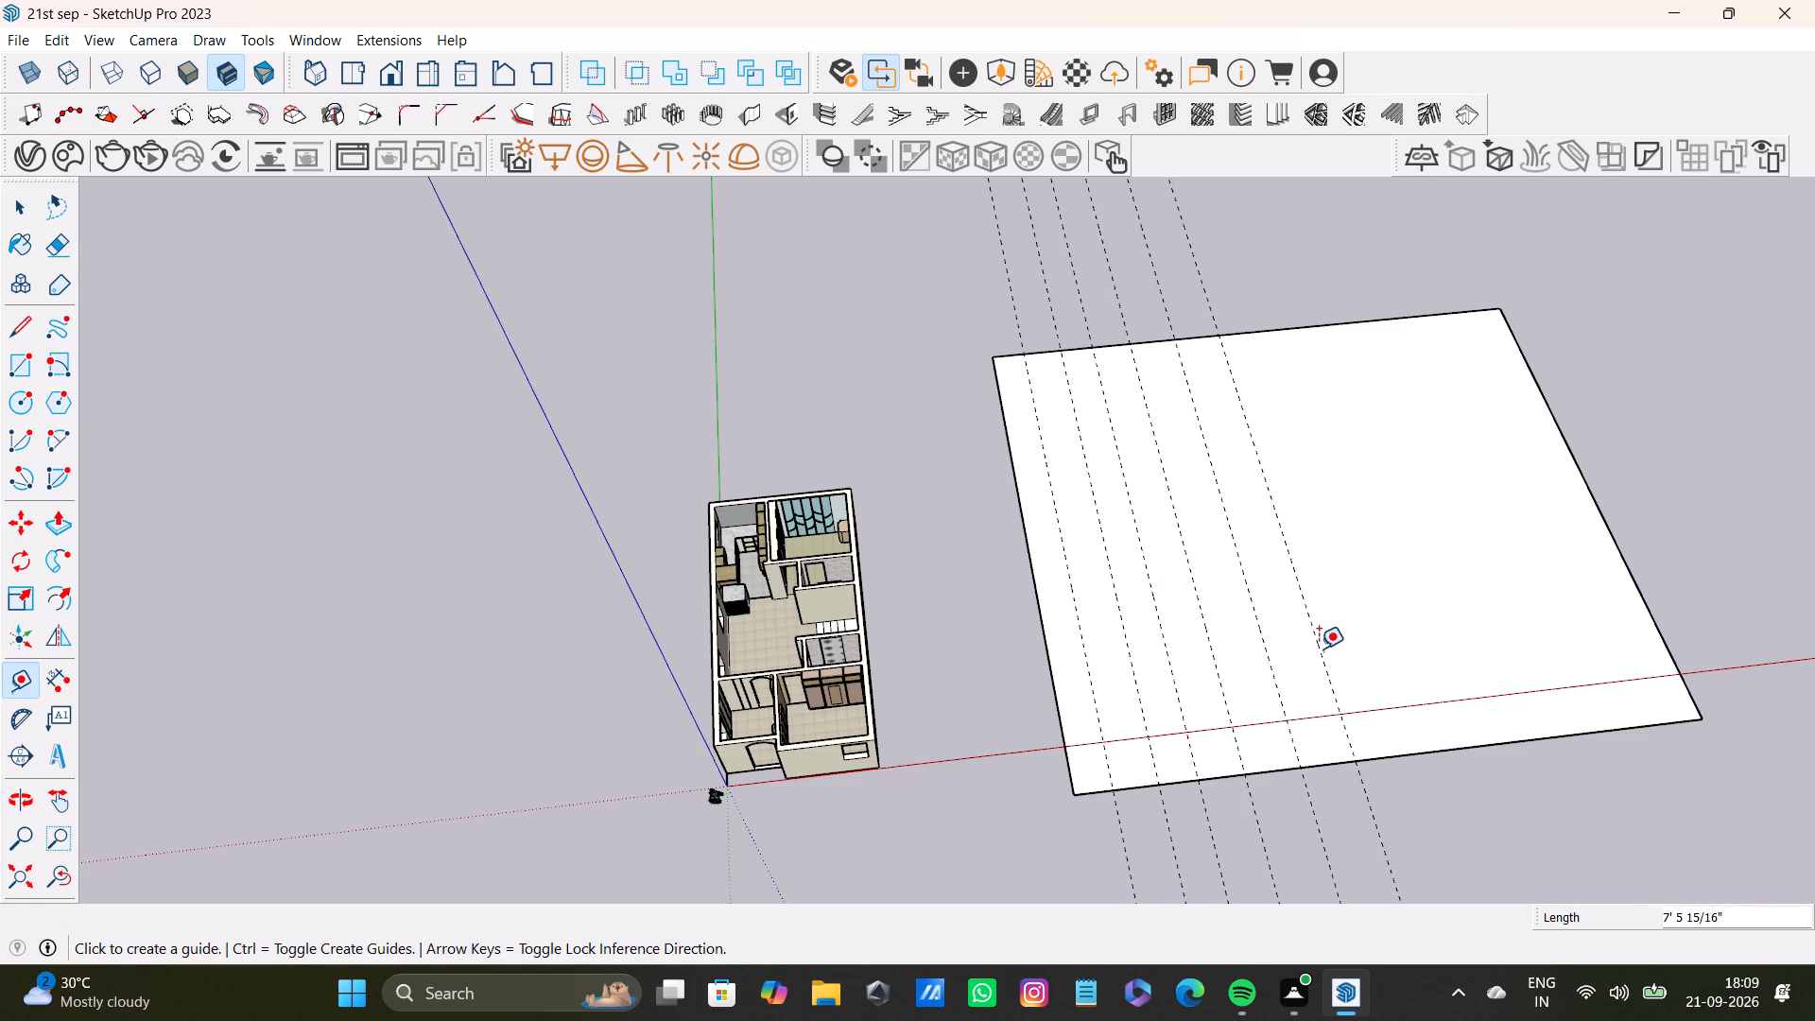
left_click(1318, 652)
double_click(1375, 653)
left_click(1427, 648)
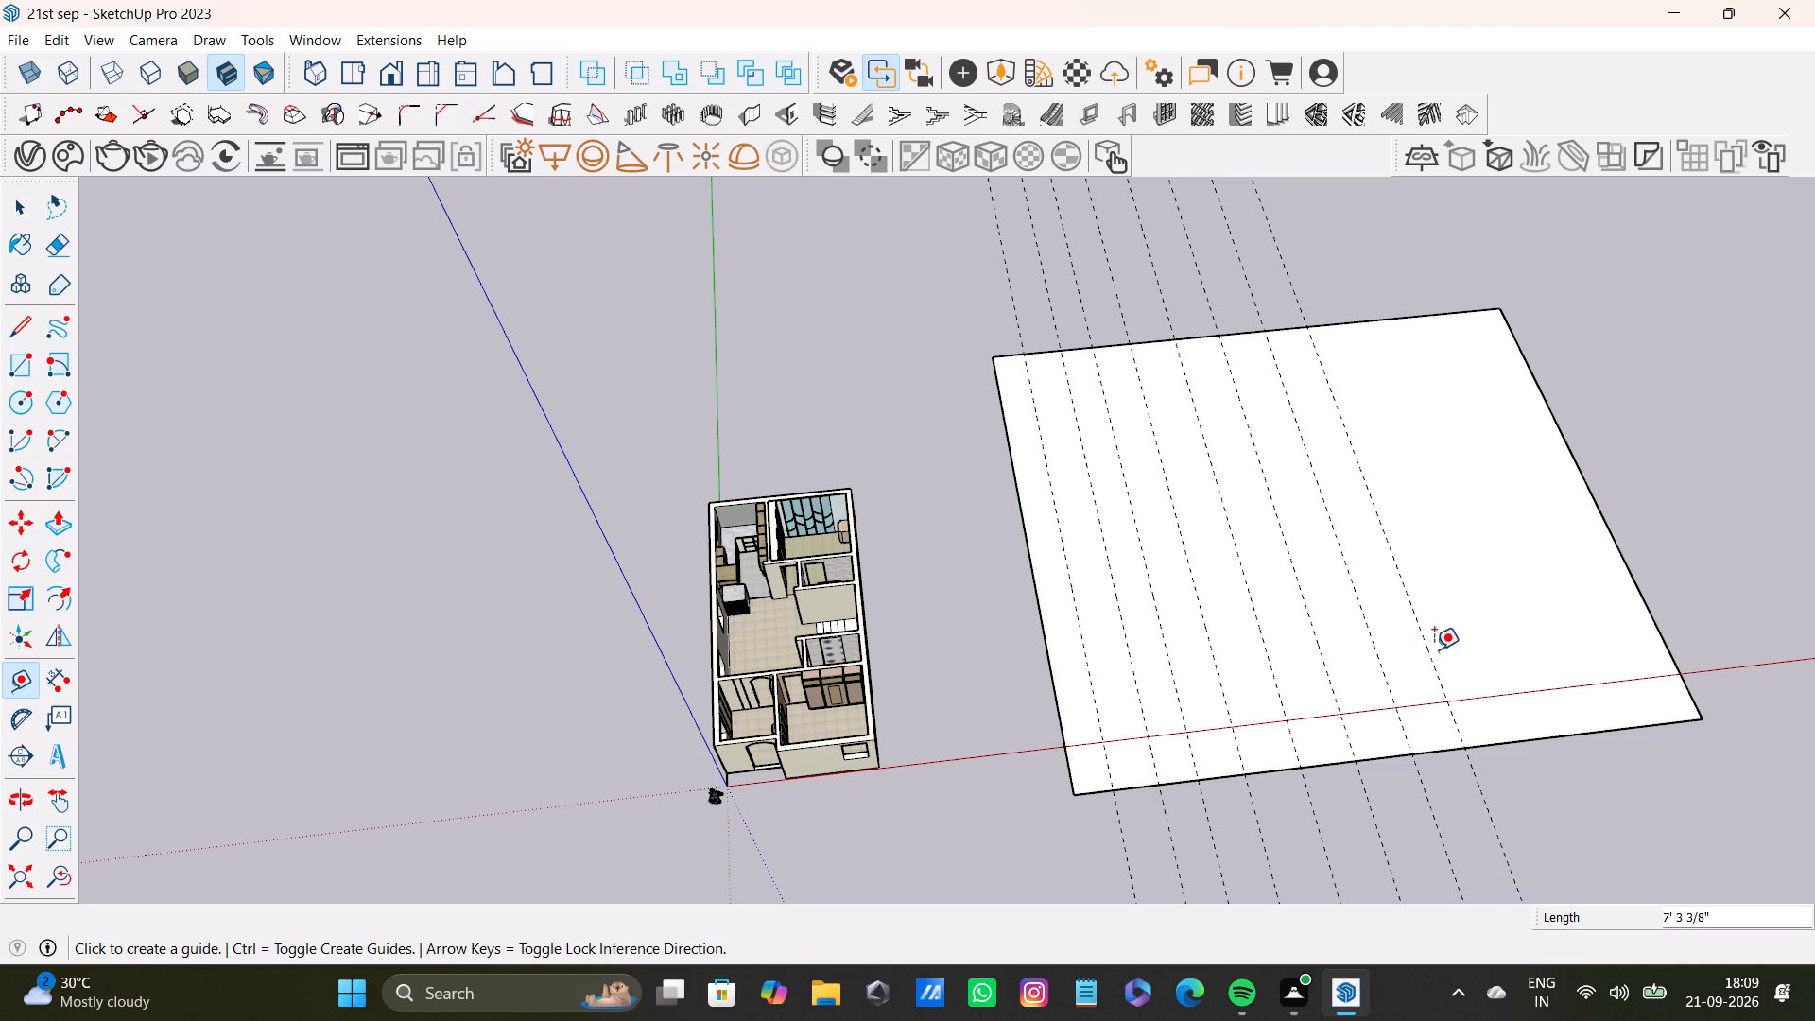
left_click(1438, 653)
key("space")
Add three more parallel guides about 7 to 8 ft apart up to the rectangle's edge farthest from the house.
key("t")
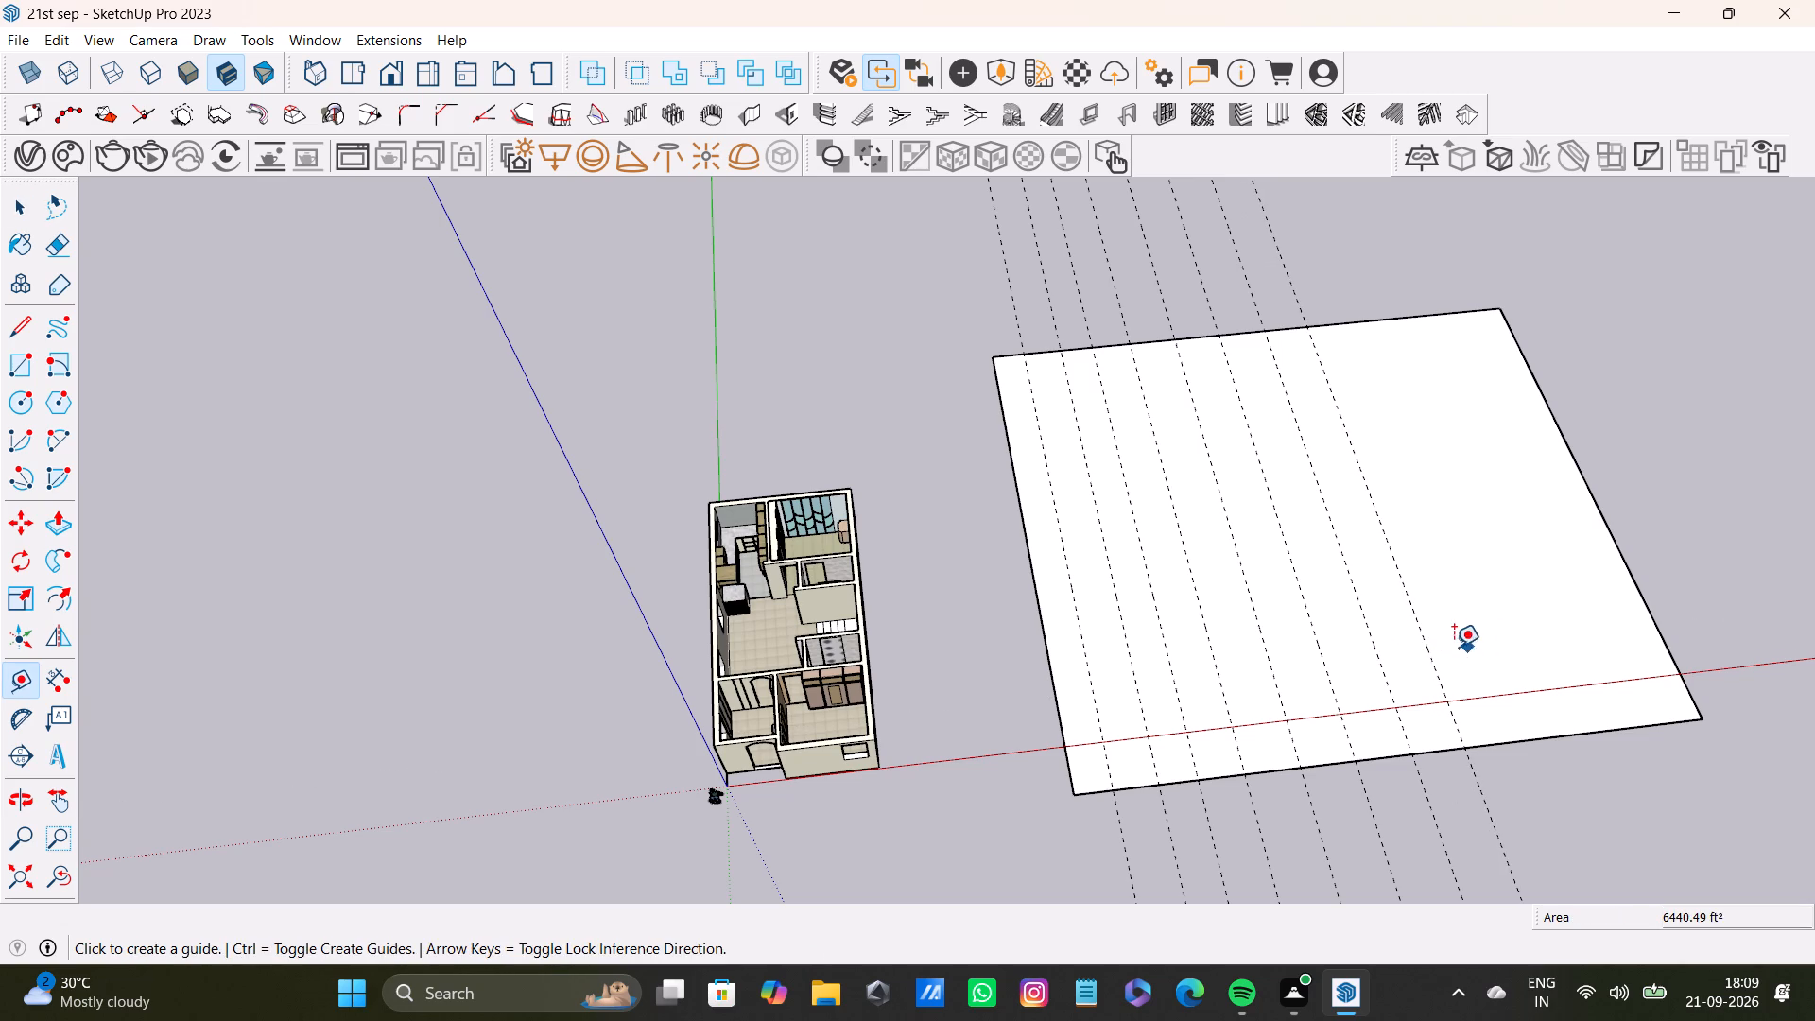
left_click(1437, 667)
left_click(1480, 661)
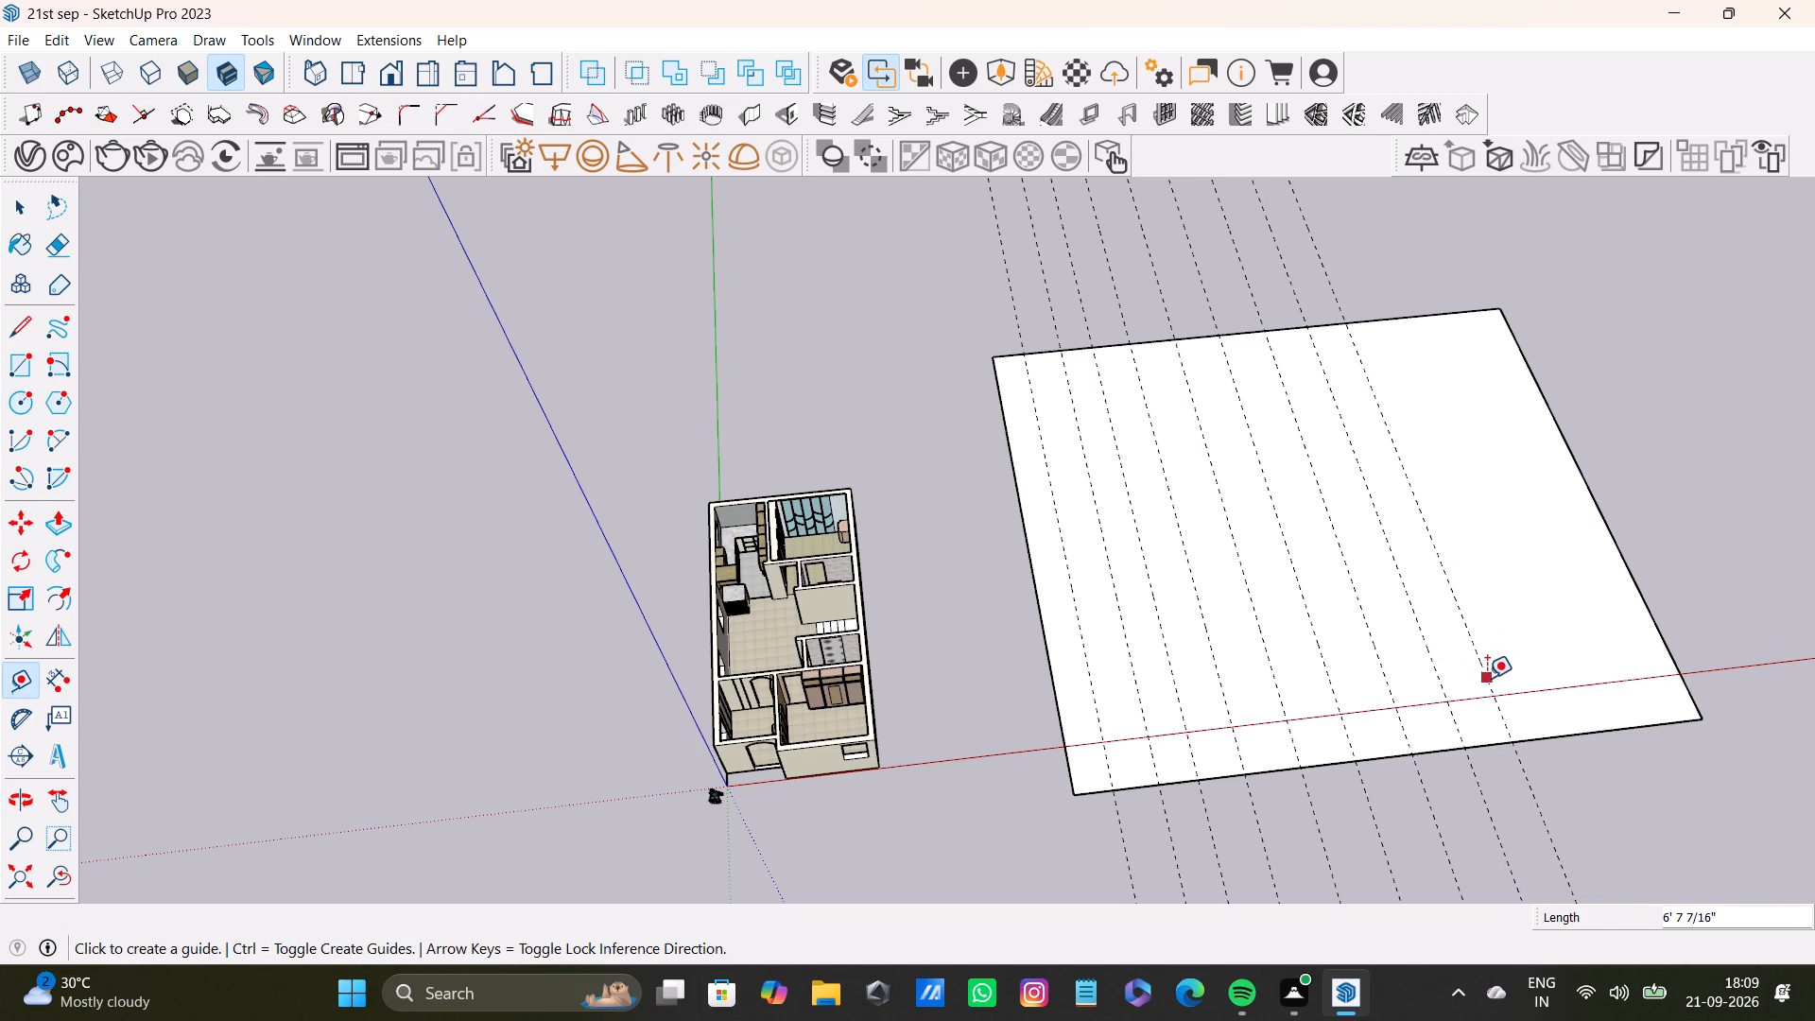
left_click(1487, 678)
left_click(1546, 666)
left_click(1547, 666)
left_click(1599, 654)
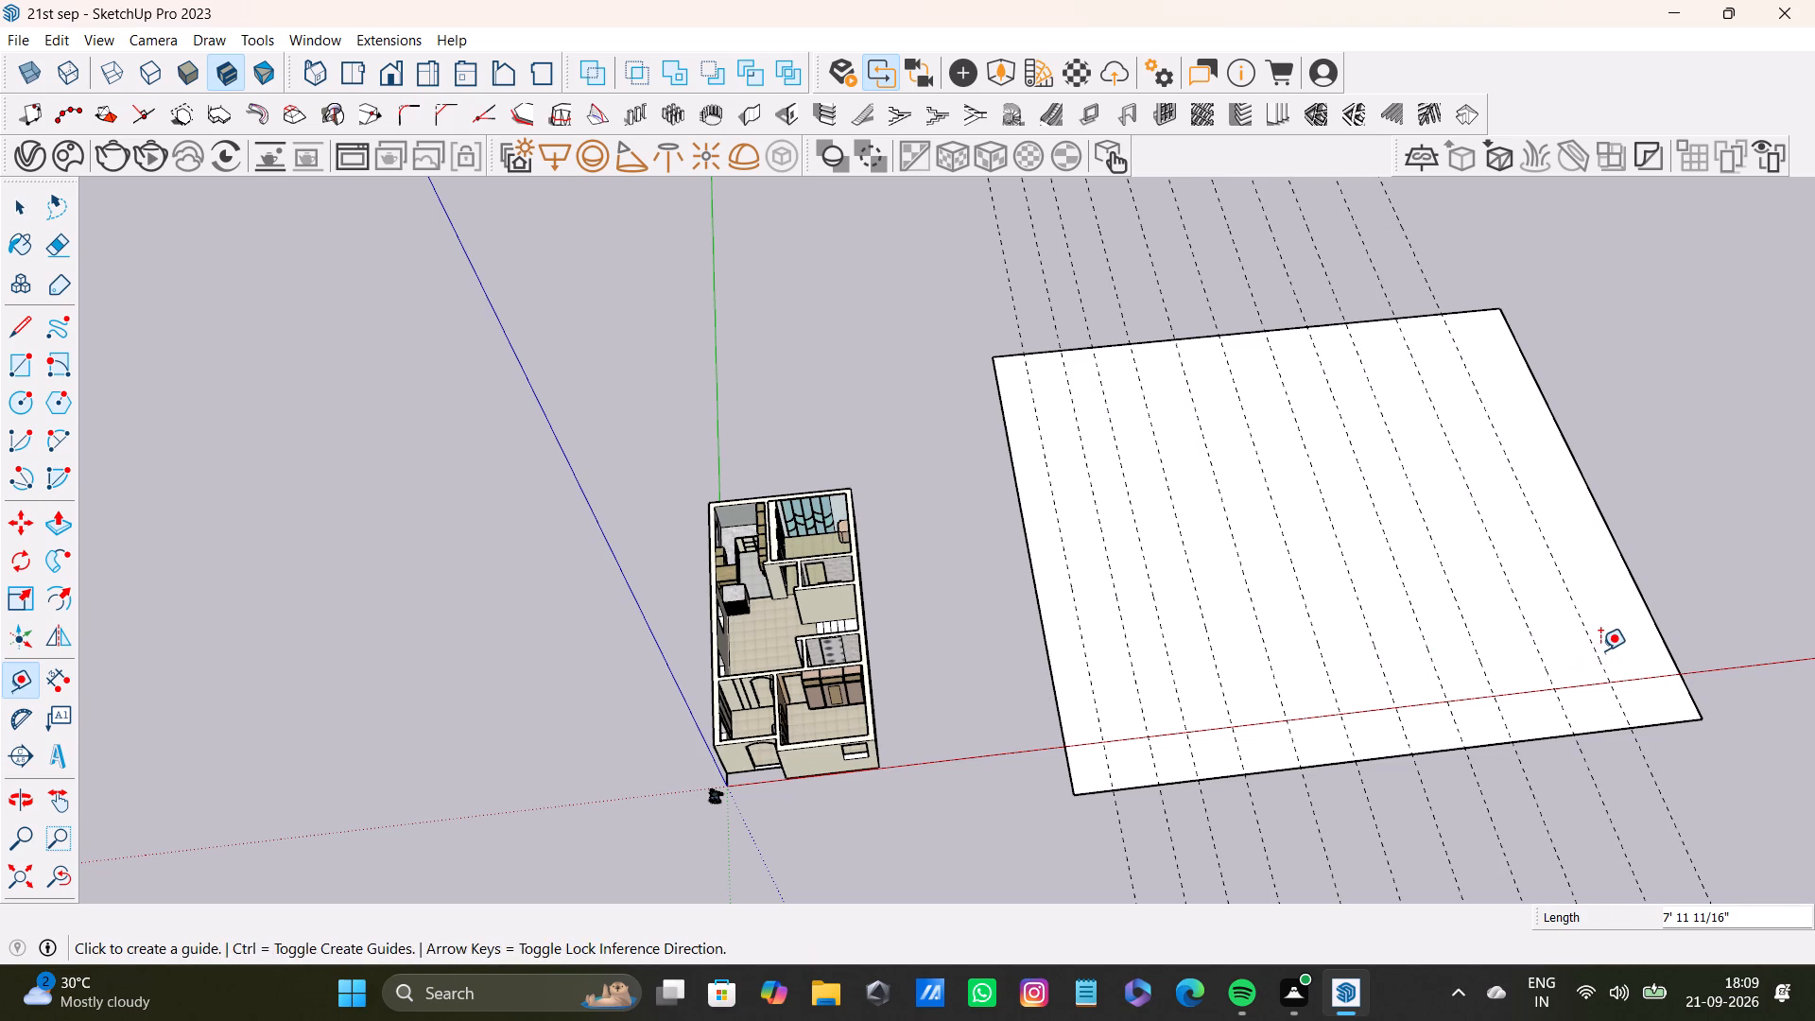
left_click(1596, 643)
key("space")
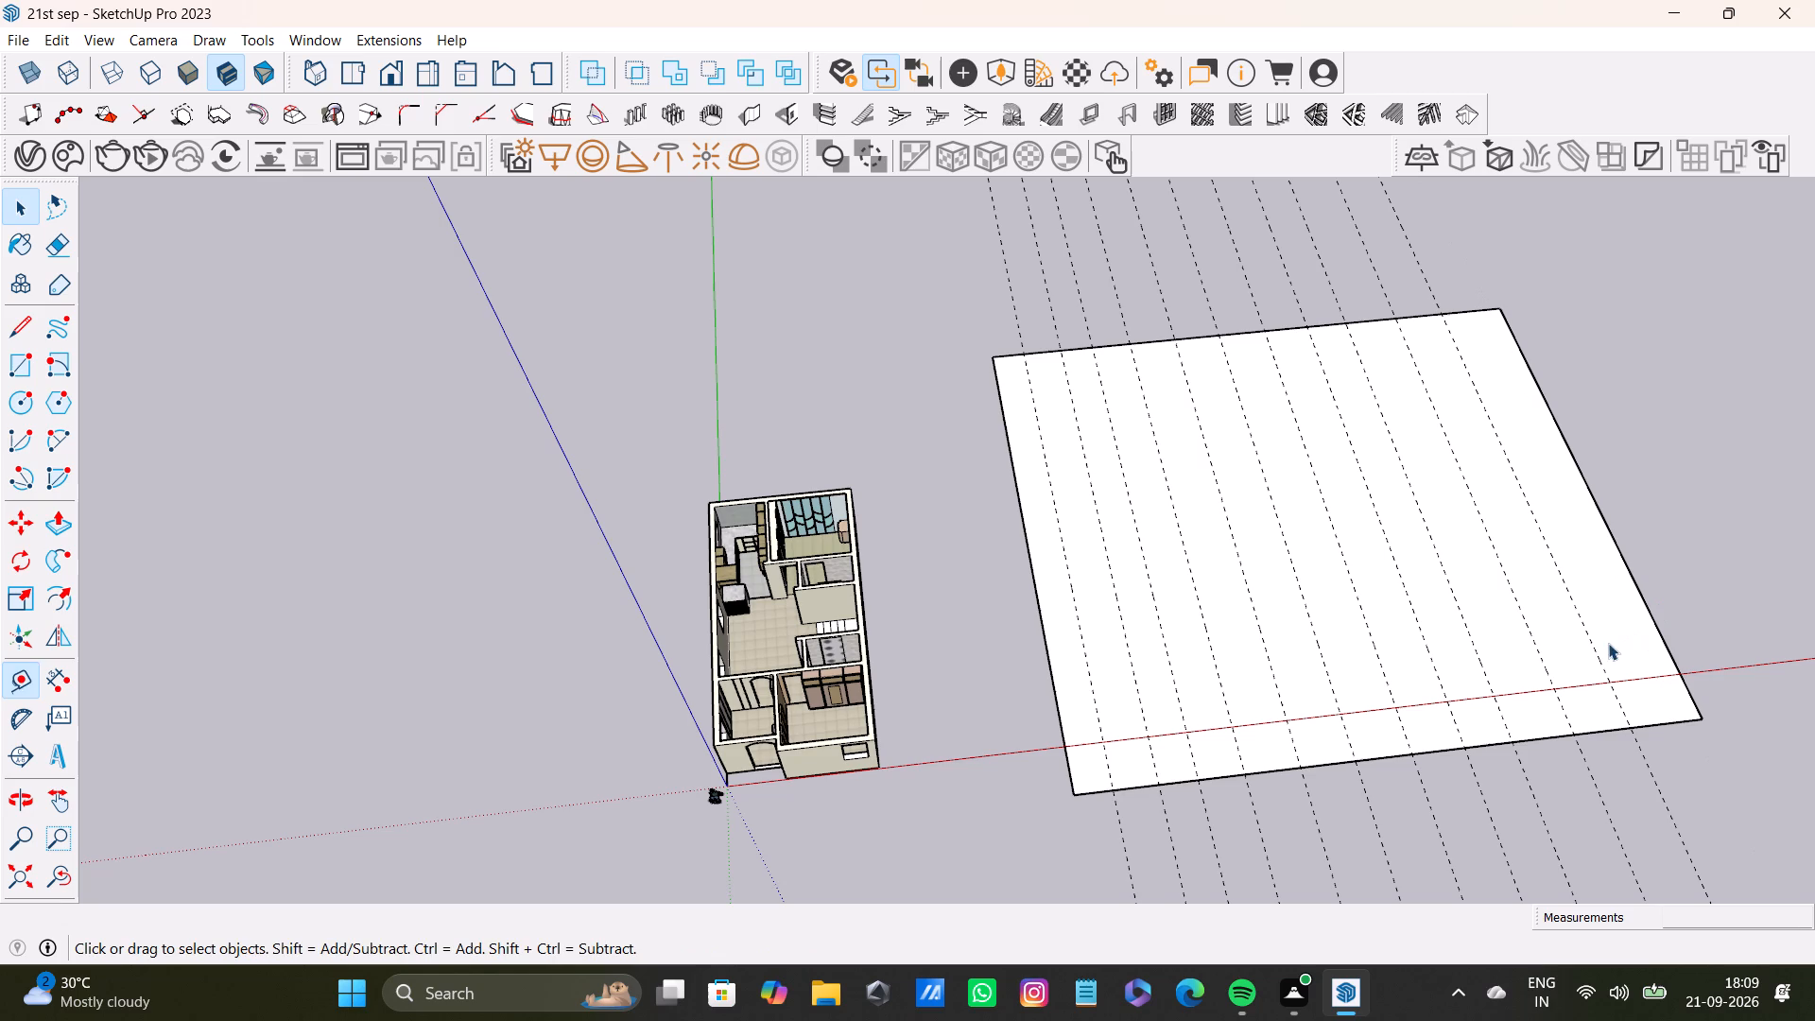
Place a cross guide parallel to the rectangle's back edge, a short distance inside it.
key("t")
scroll(1110, 353, "up", 5)
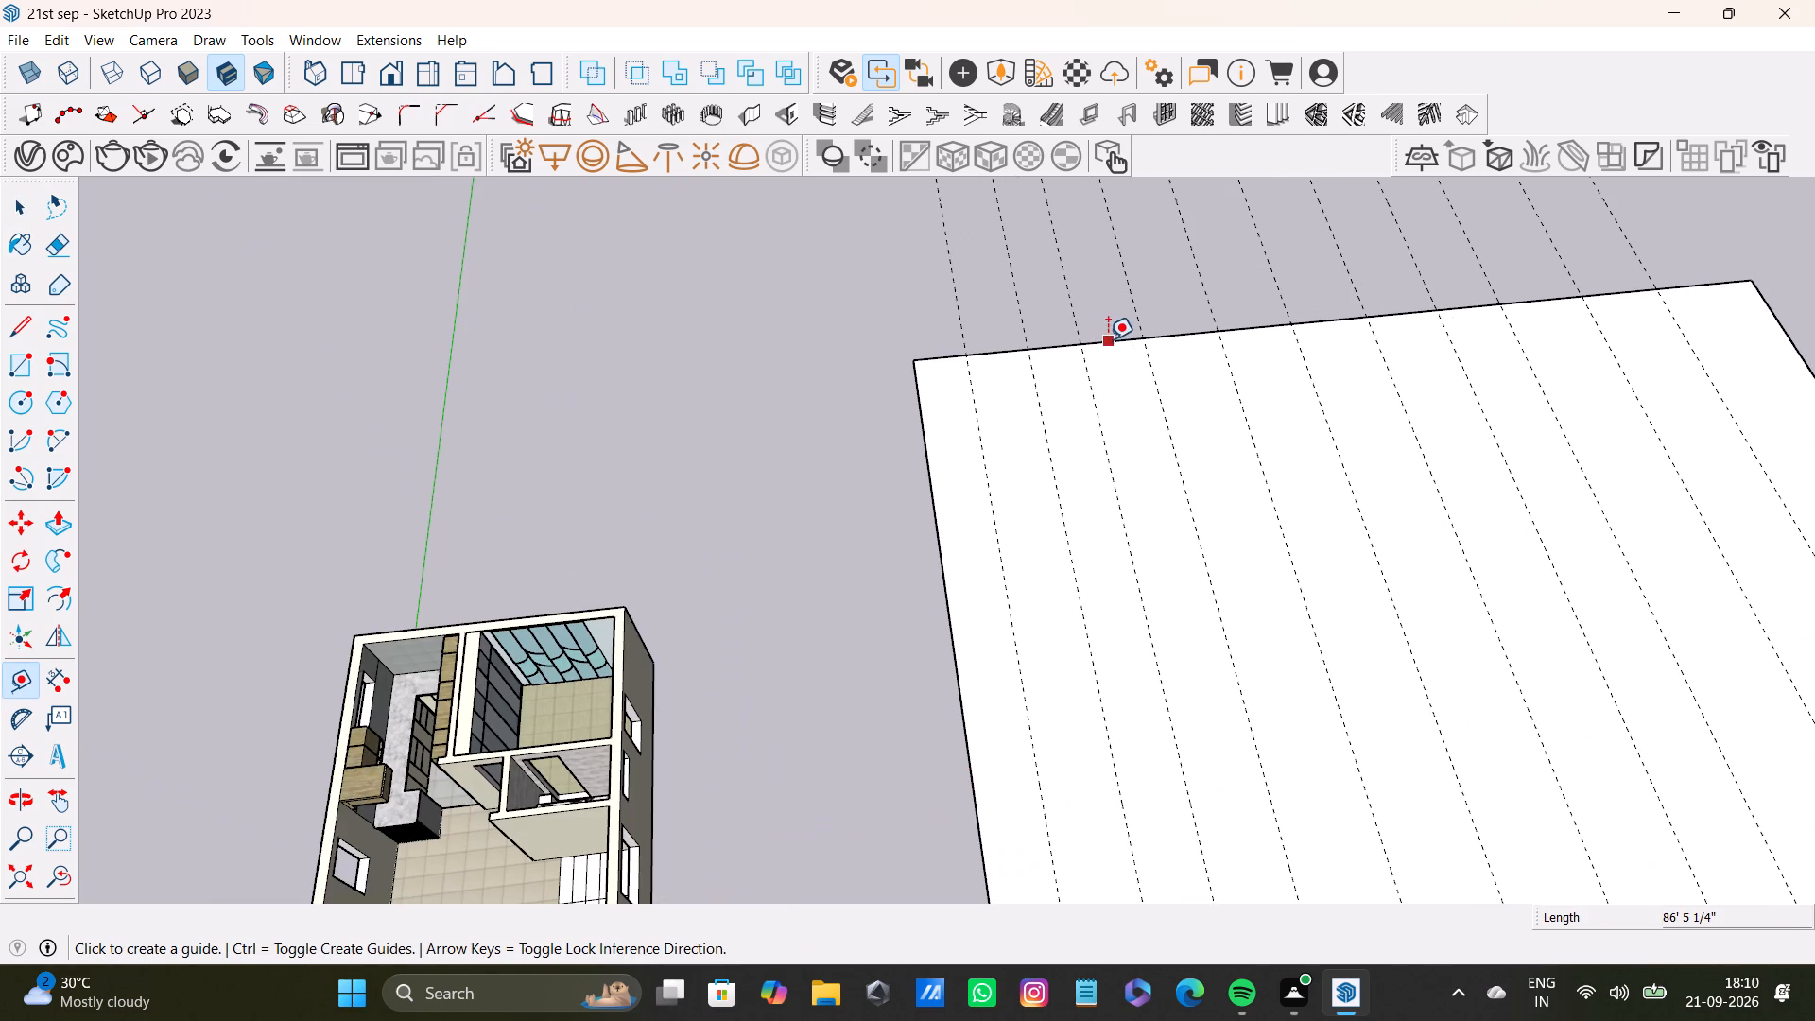
left_click(1108, 339)
scroll(1132, 505, "down", 1)
middle_click_drag(1134, 508, 1124, 505)
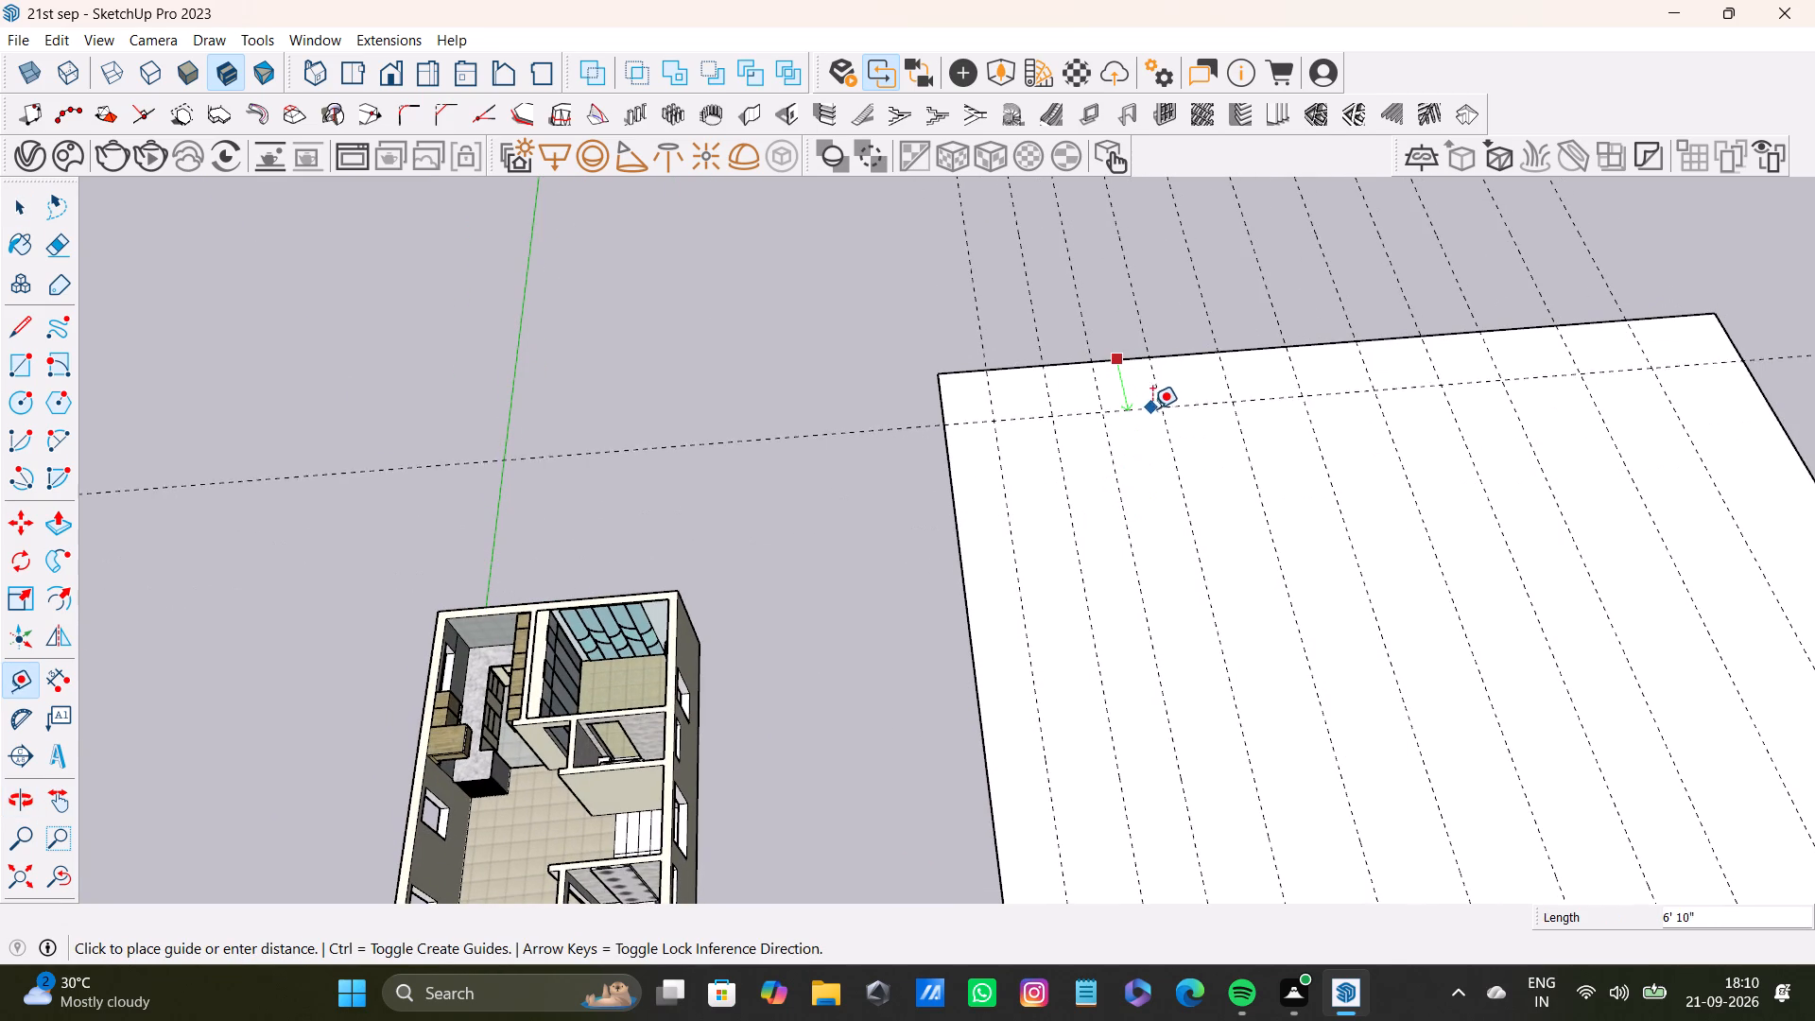
left_click(1156, 400)
left_click(1147, 392)
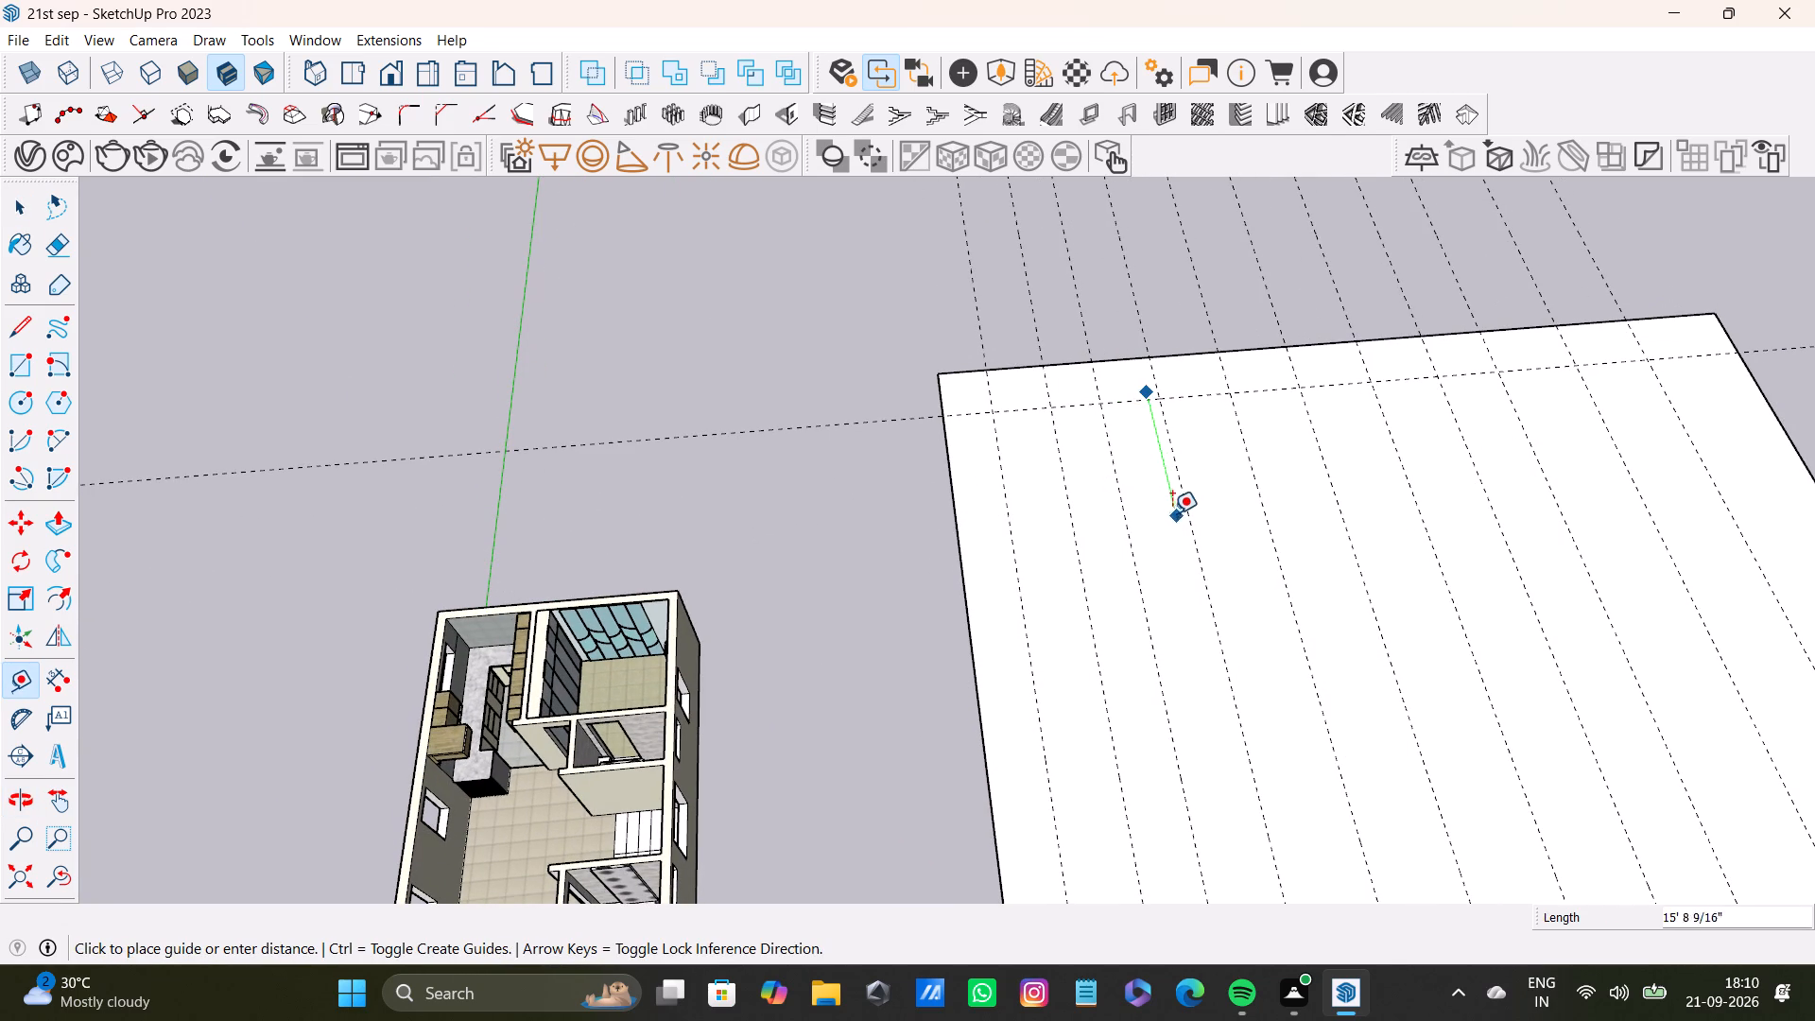
key("space")
Add four more cross guides parallel to the back edge, stepping toward the front about 7 ft apart.
key("t")
left_click(1138, 400)
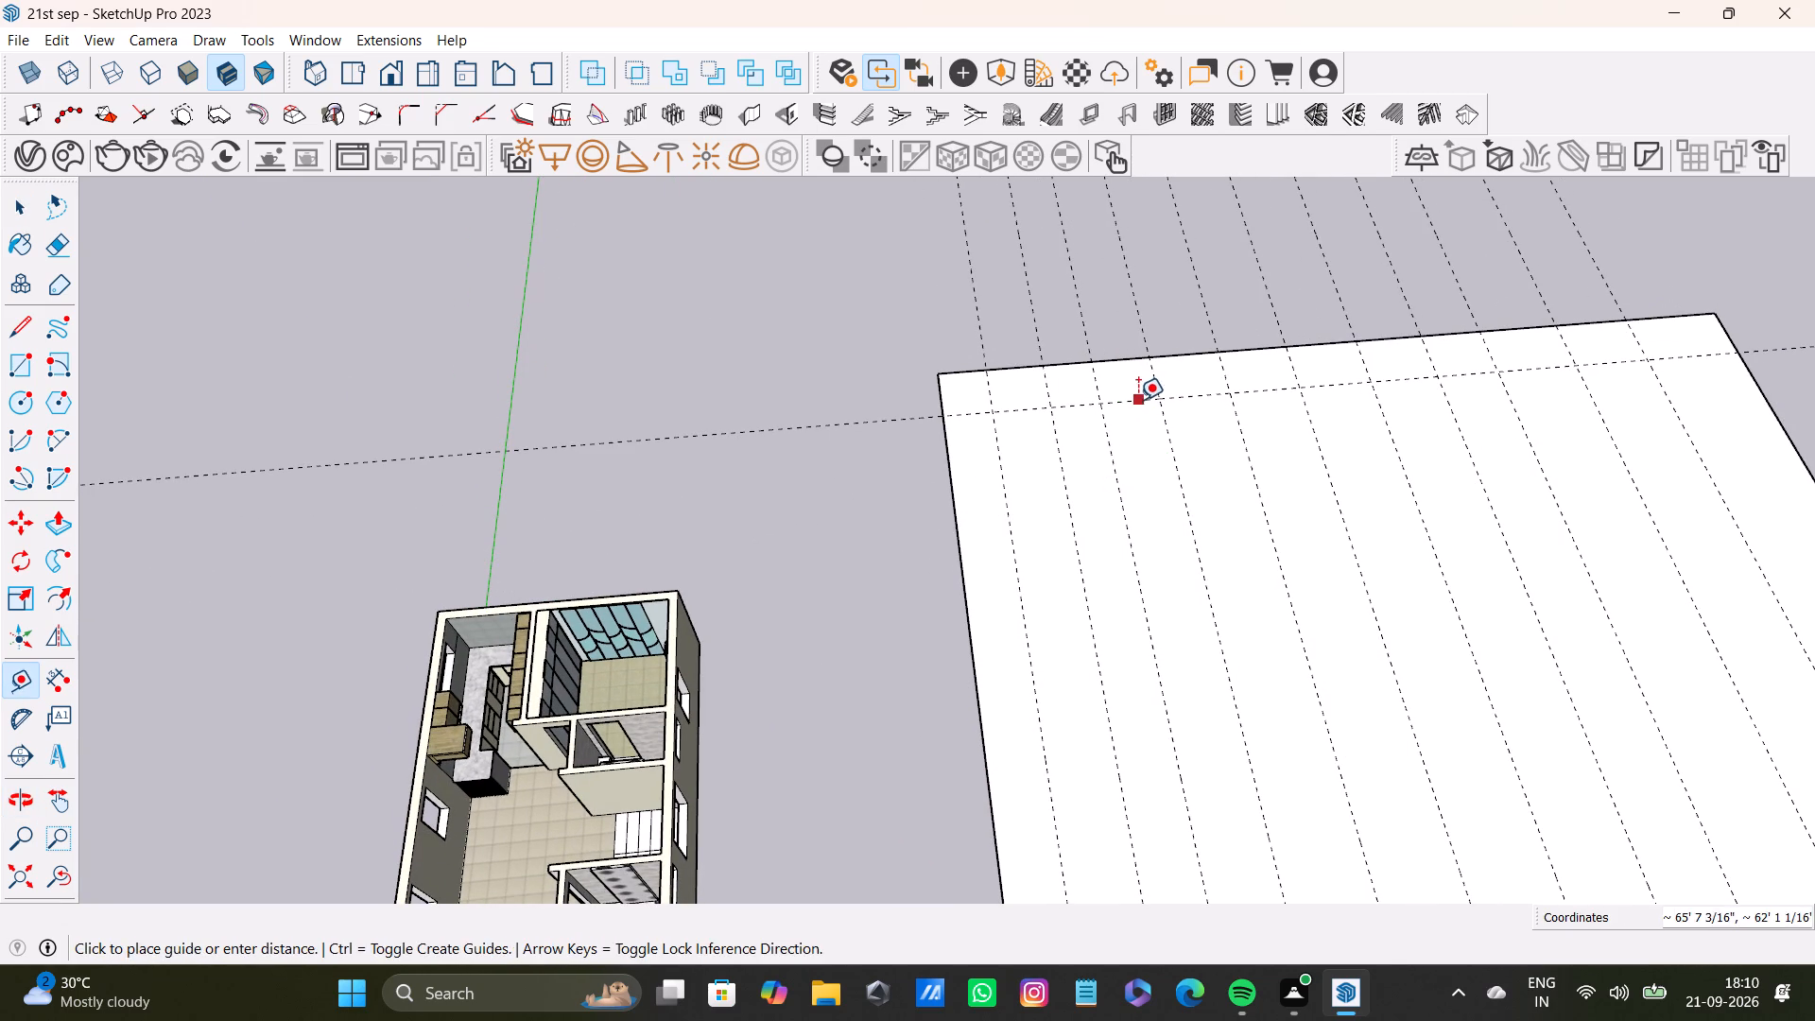
scroll(1137, 467, "down", 2)
middle_click_drag(1164, 533, 1041, 440)
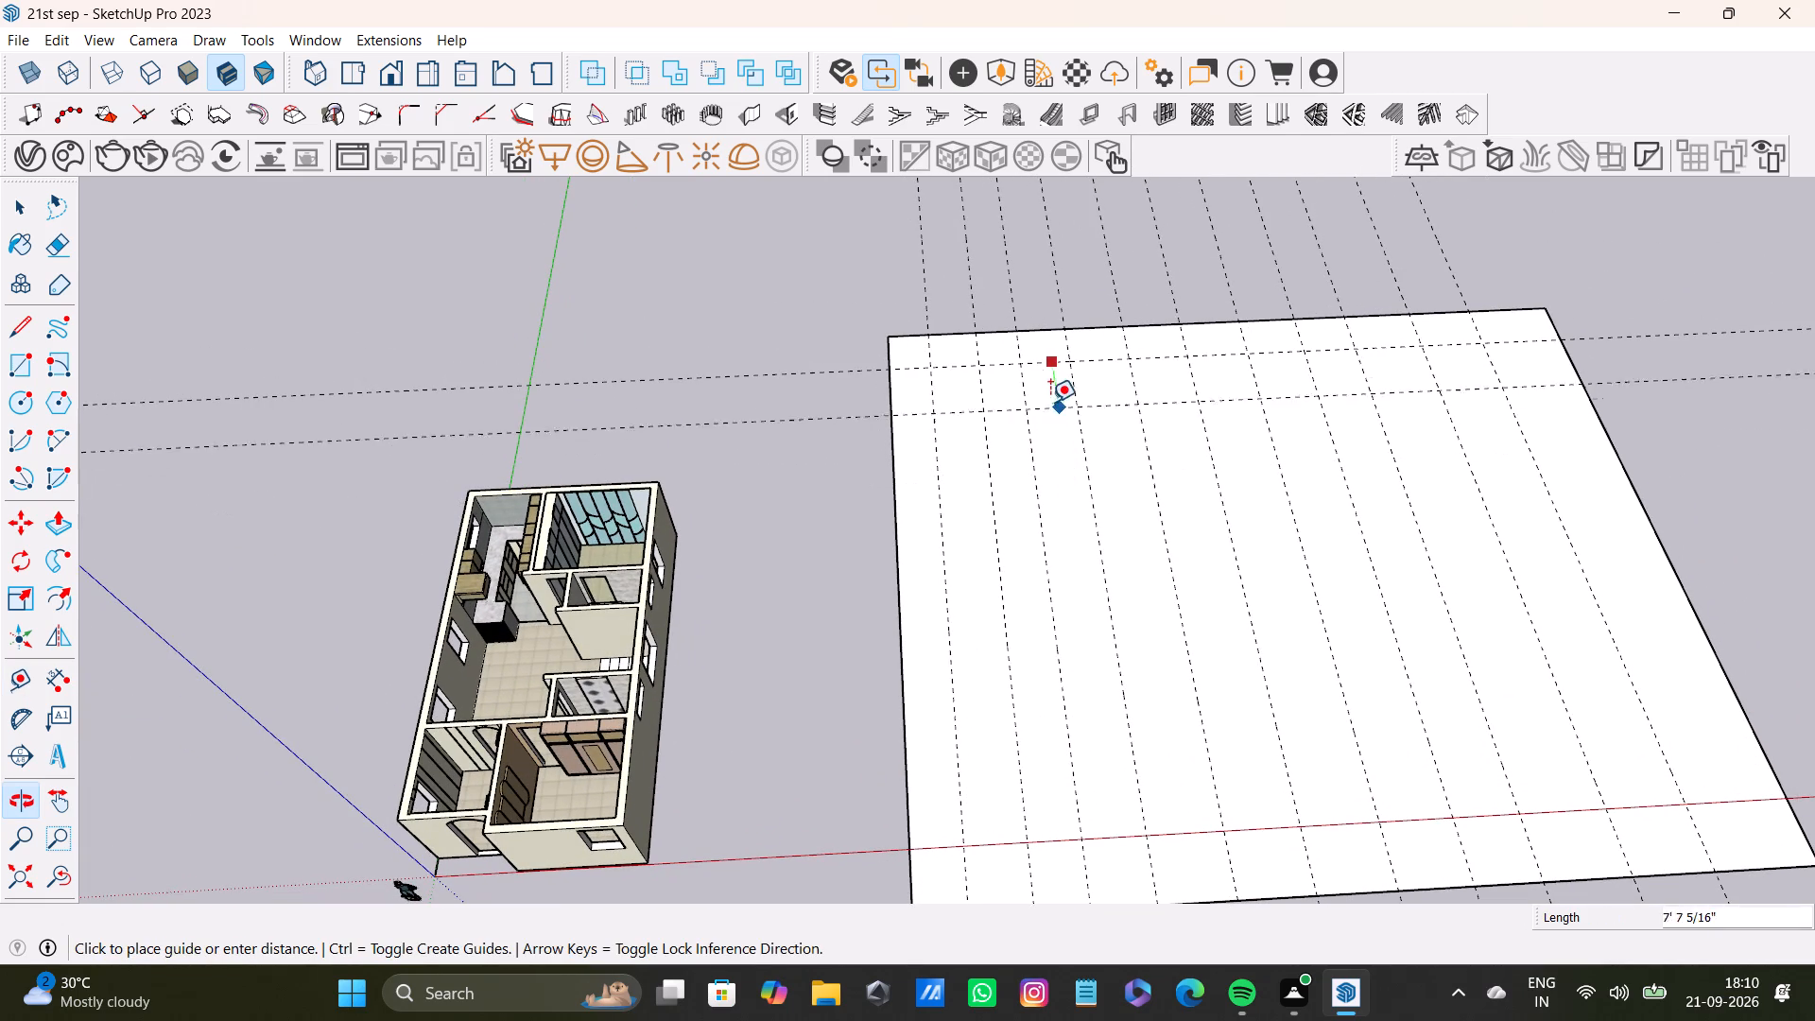
left_click(1067, 419)
left_click(1107, 418)
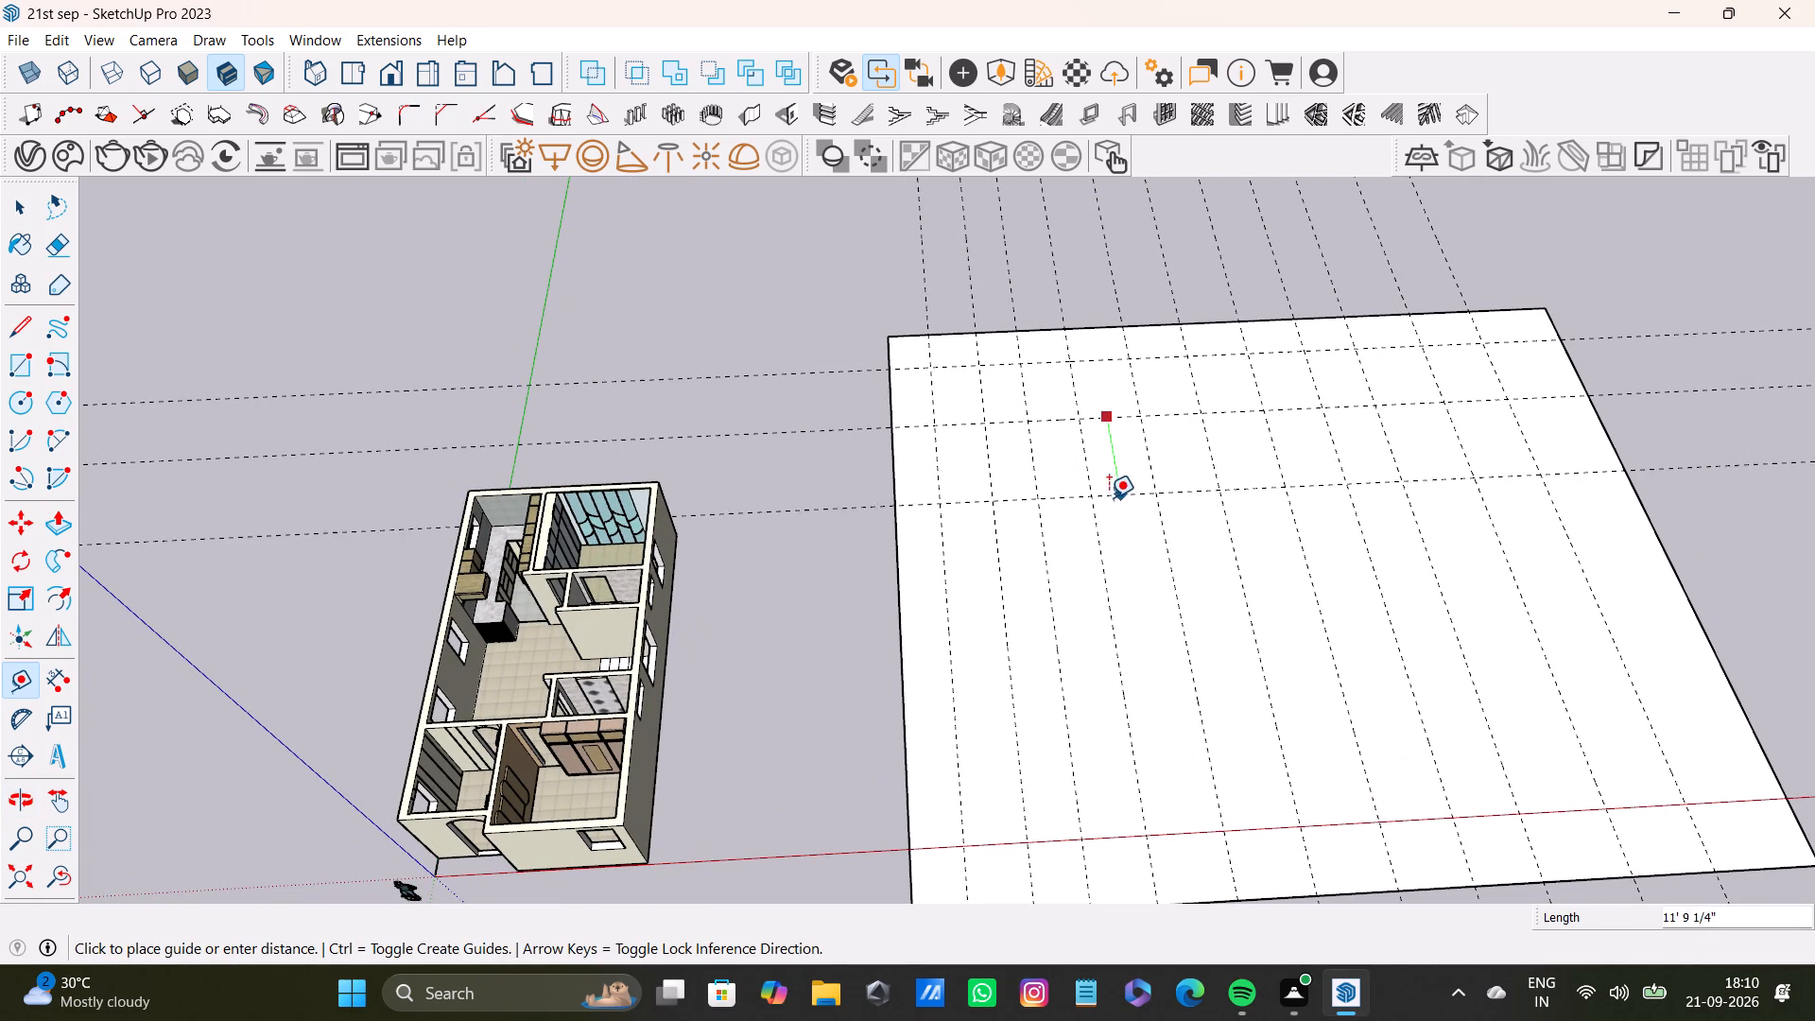
left_click(1124, 465)
left_click(1121, 462)
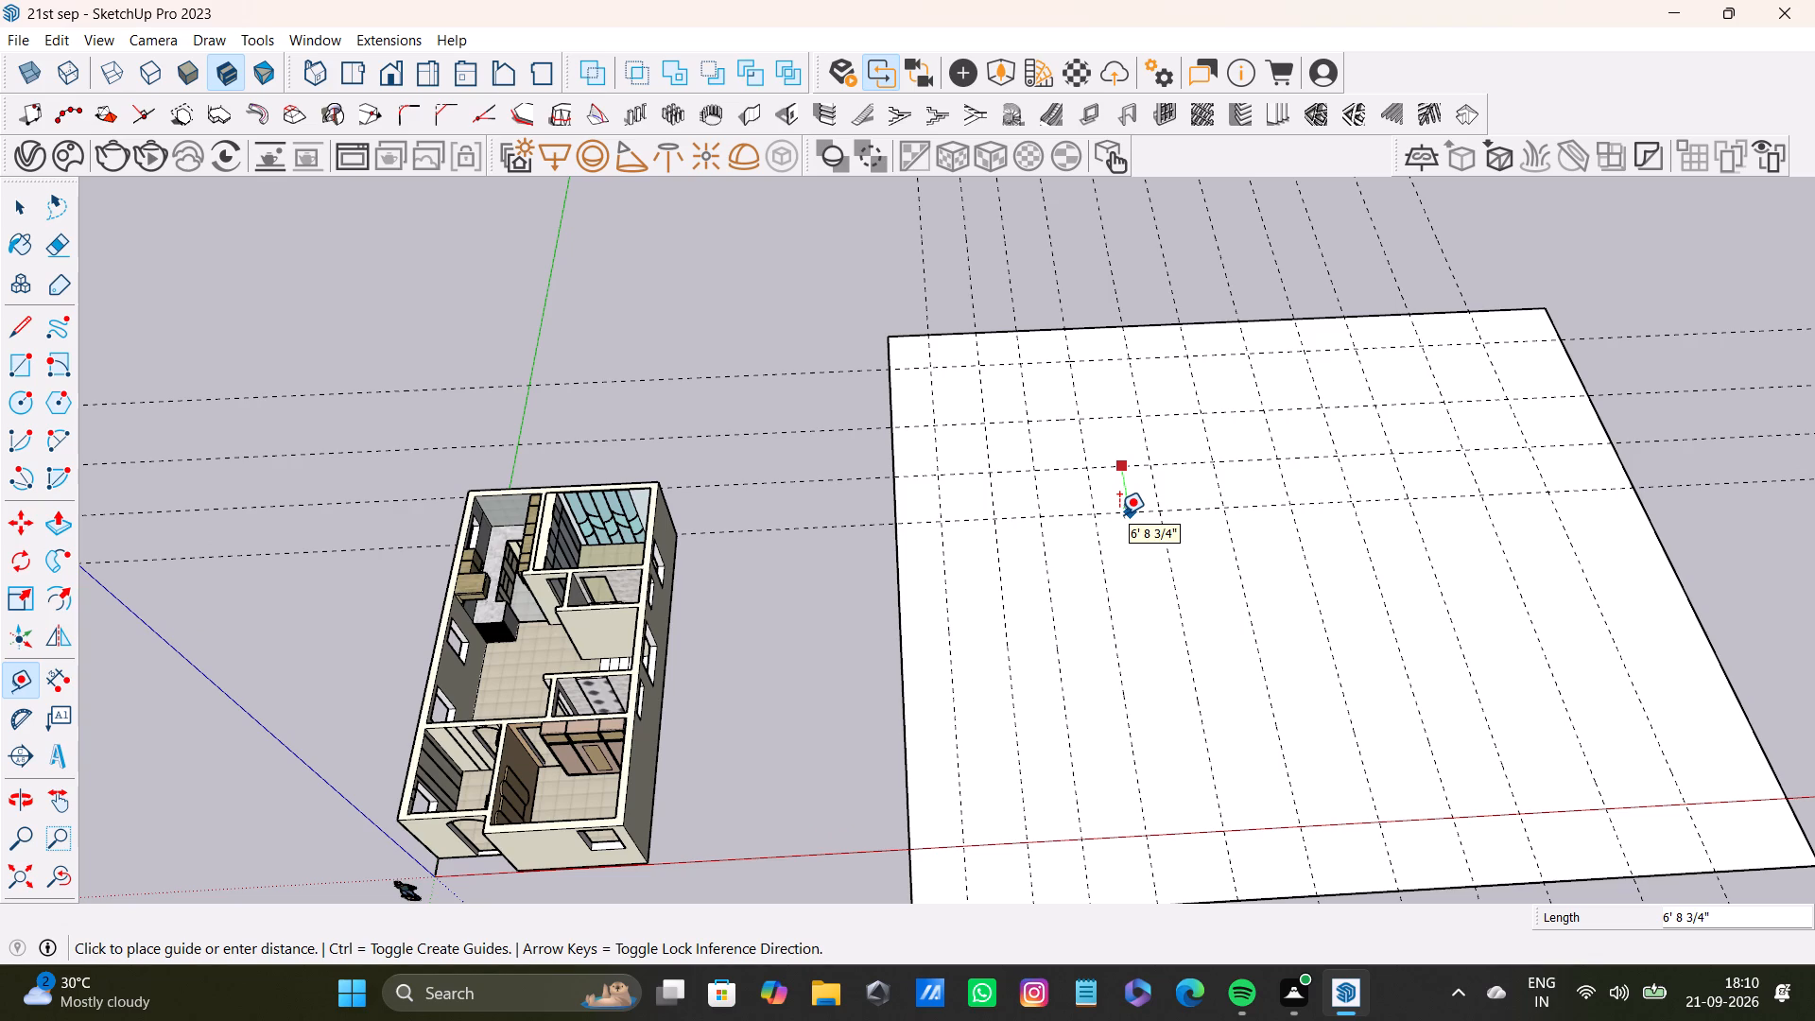
left_click(1149, 511)
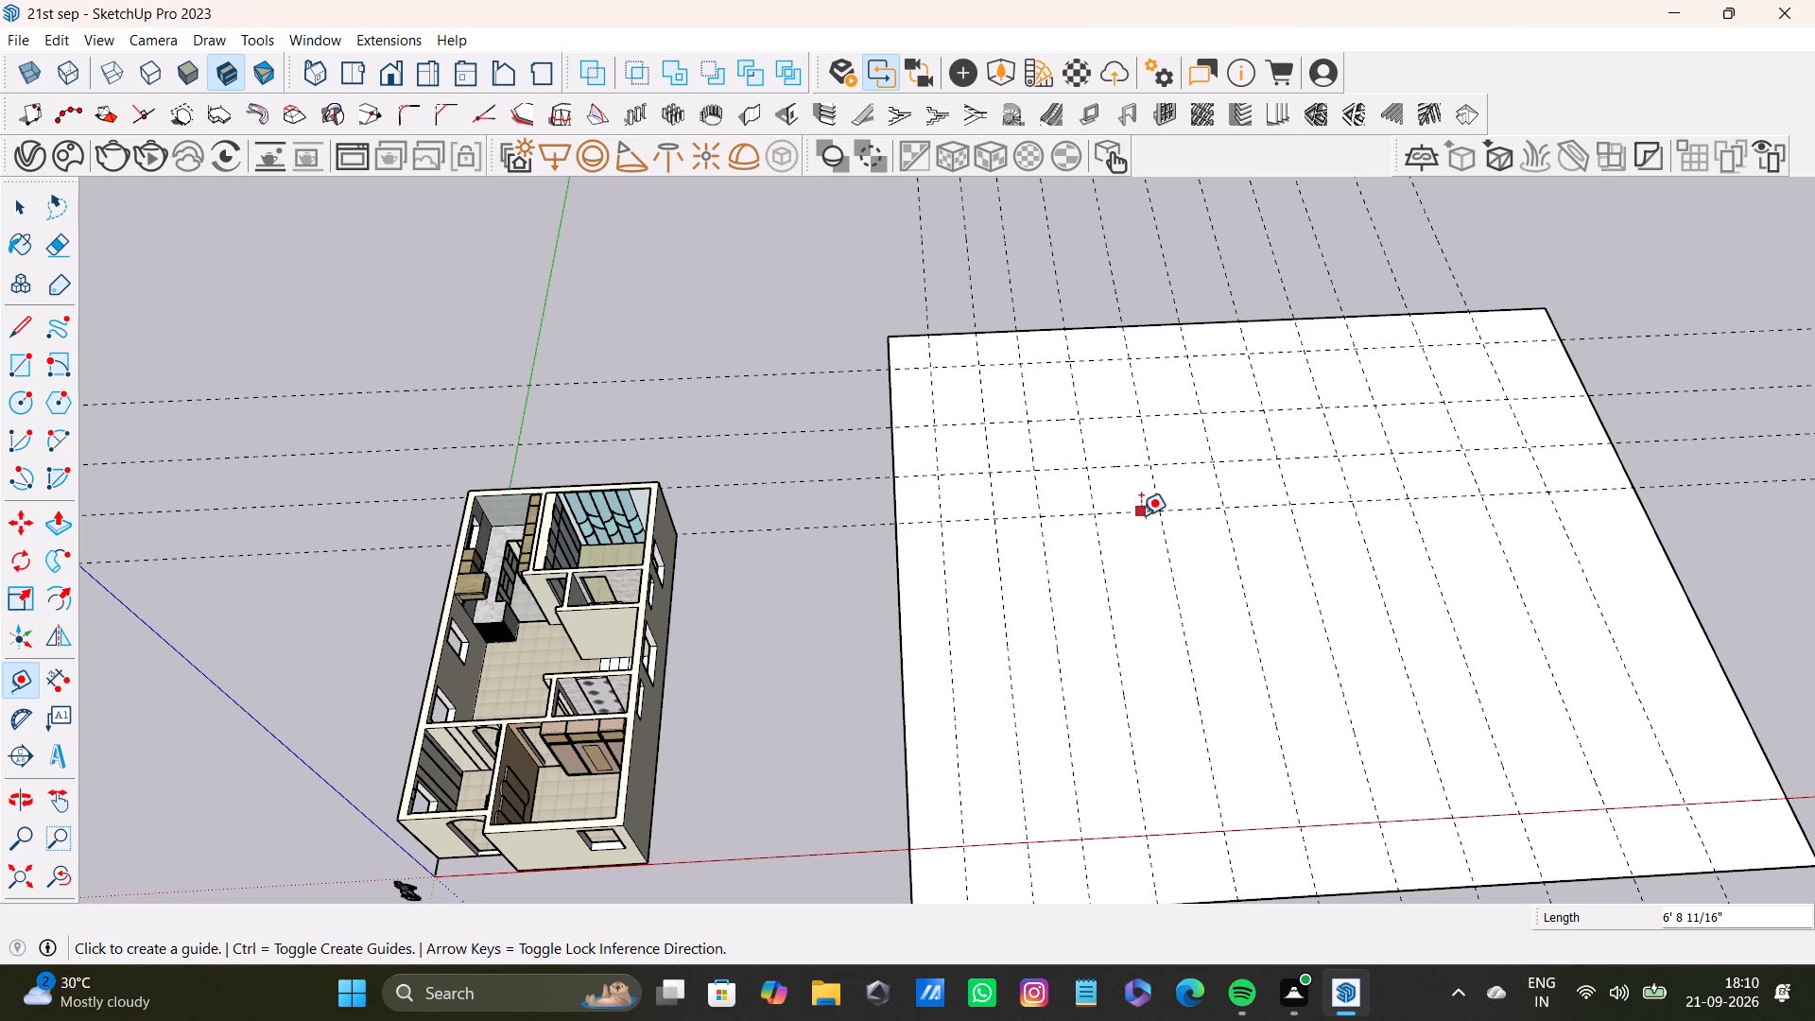
left_click(1141, 512)
left_click(1156, 558)
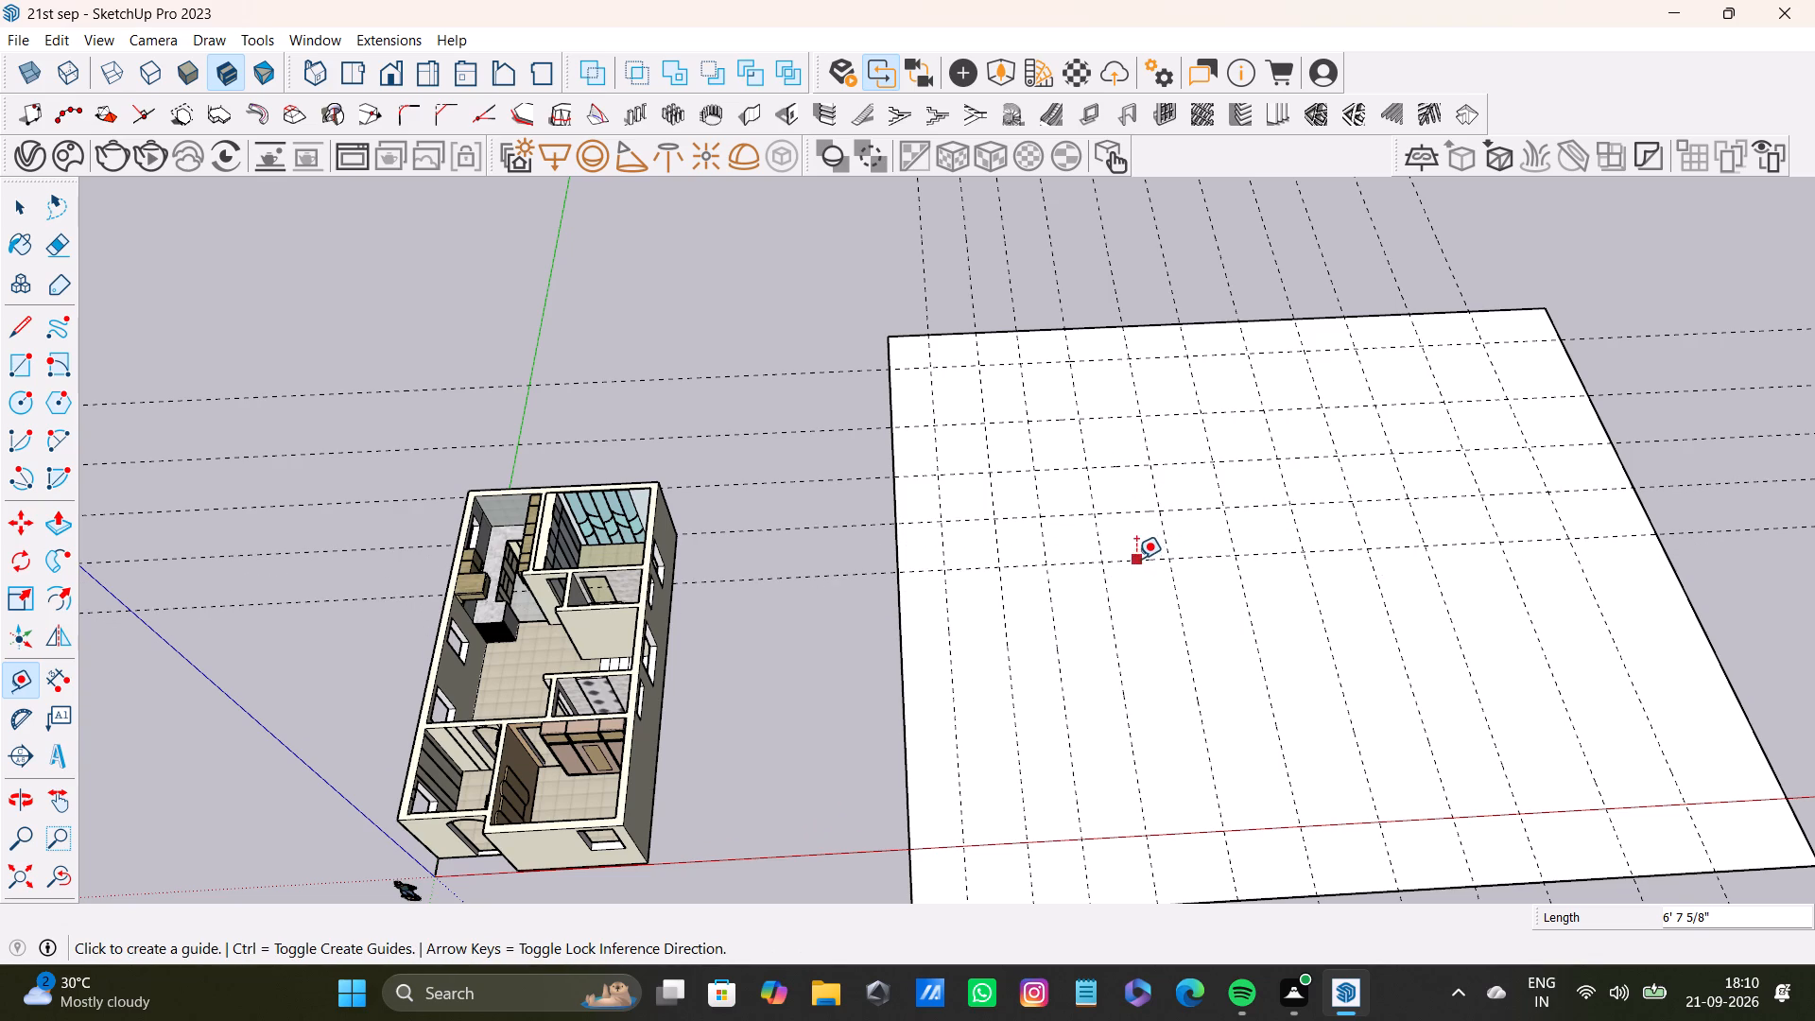
Add five more cross guides at about 6 to 8 ft spacing to extend the grid toward the rectangle's front edge.
left_click(1136, 559)
left_click(1143, 617)
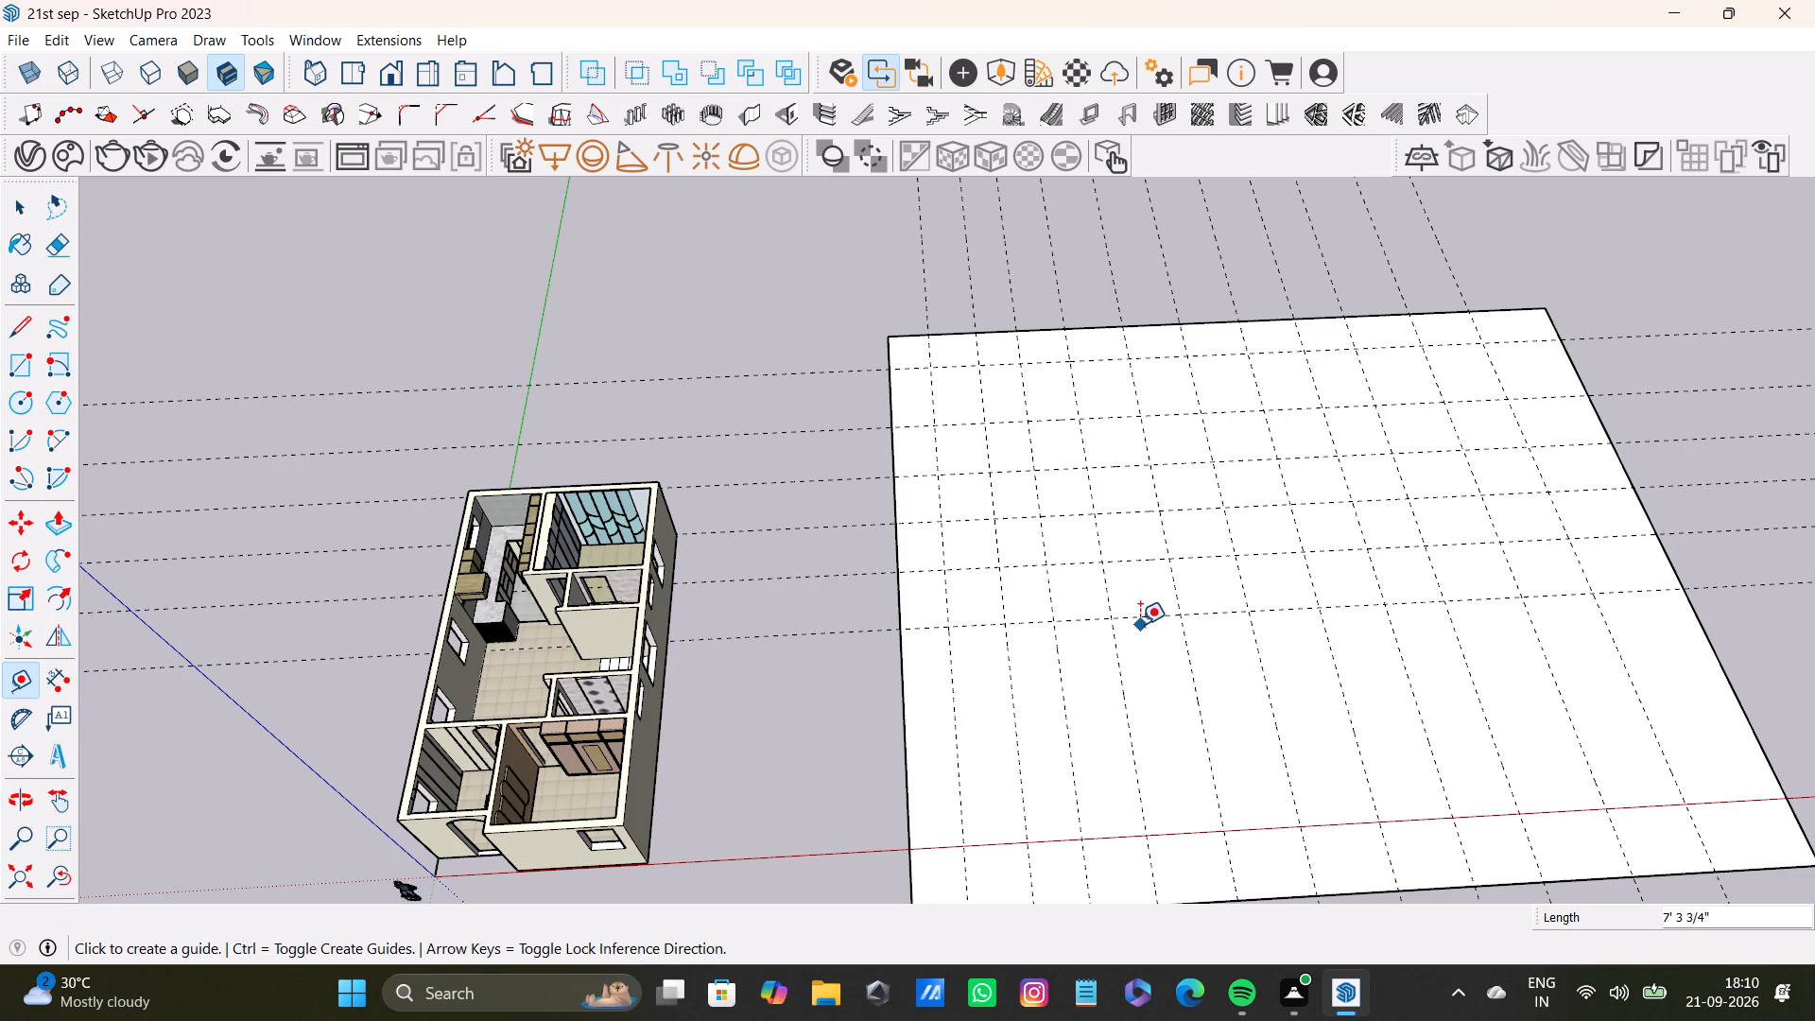
left_click(1145, 613)
left_click(1152, 670)
left_click(1154, 666)
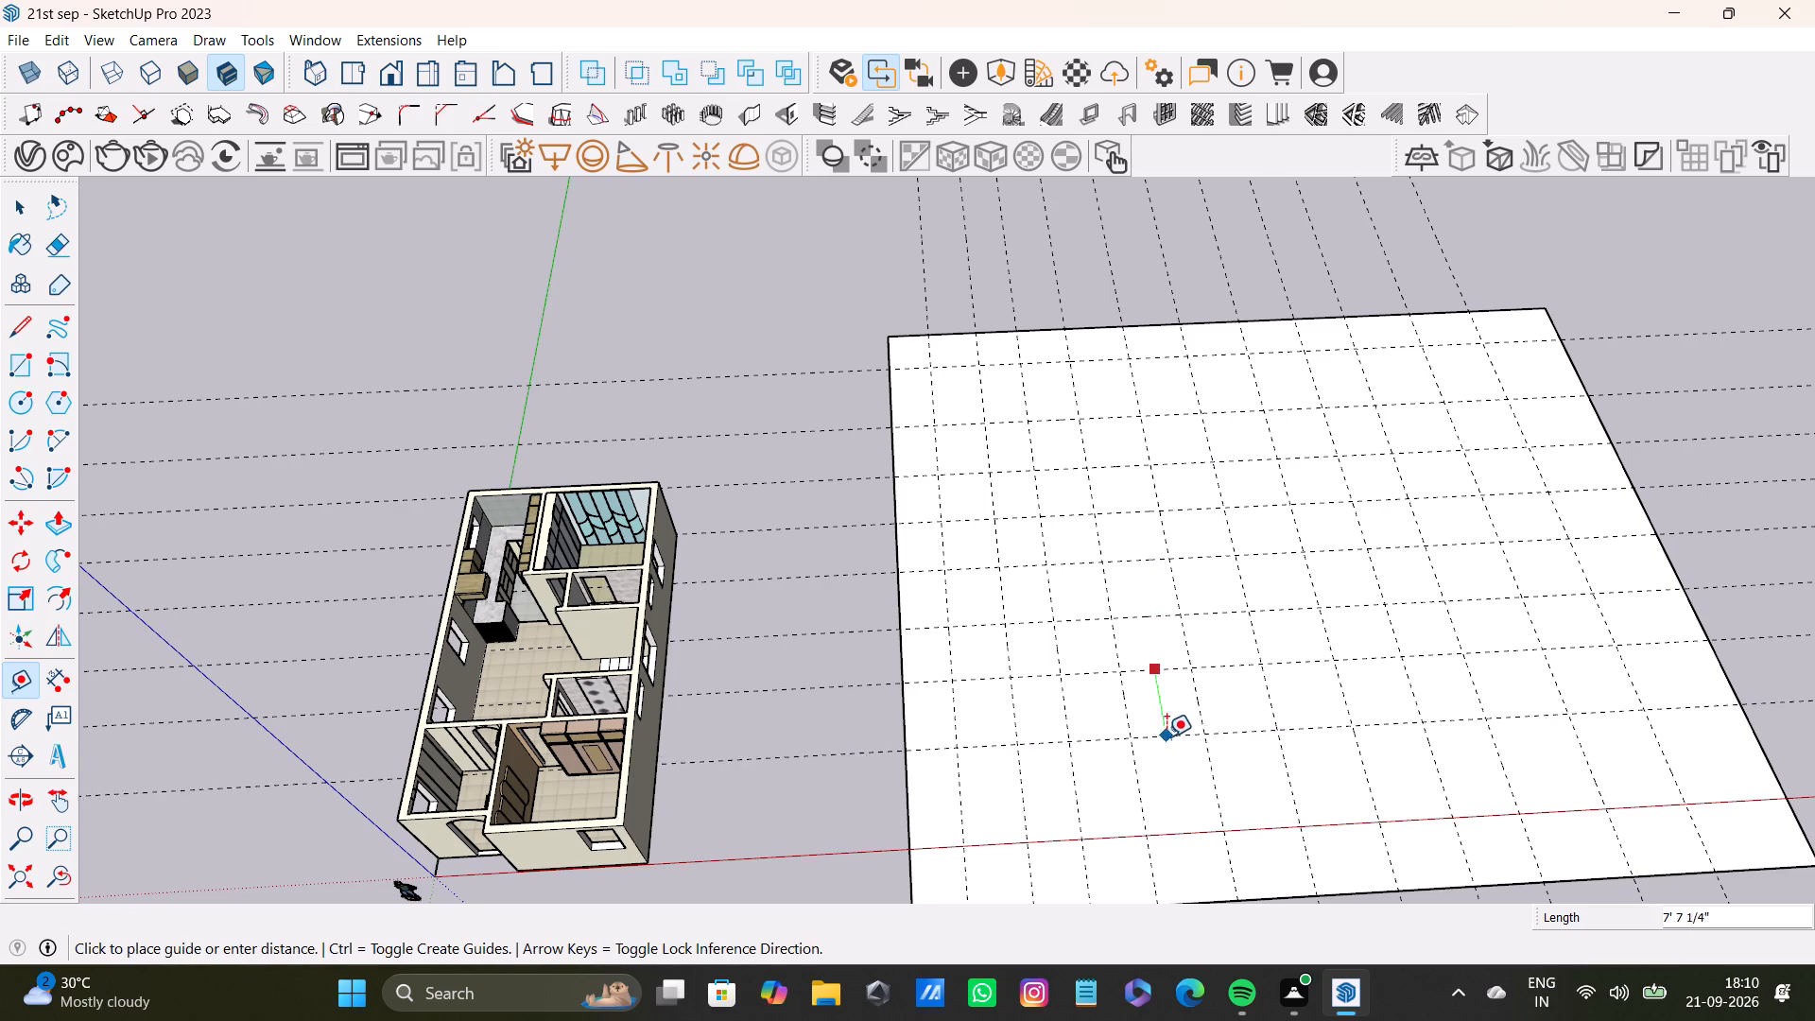
left_click(1170, 718)
left_click(1177, 721)
left_click(1189, 777)
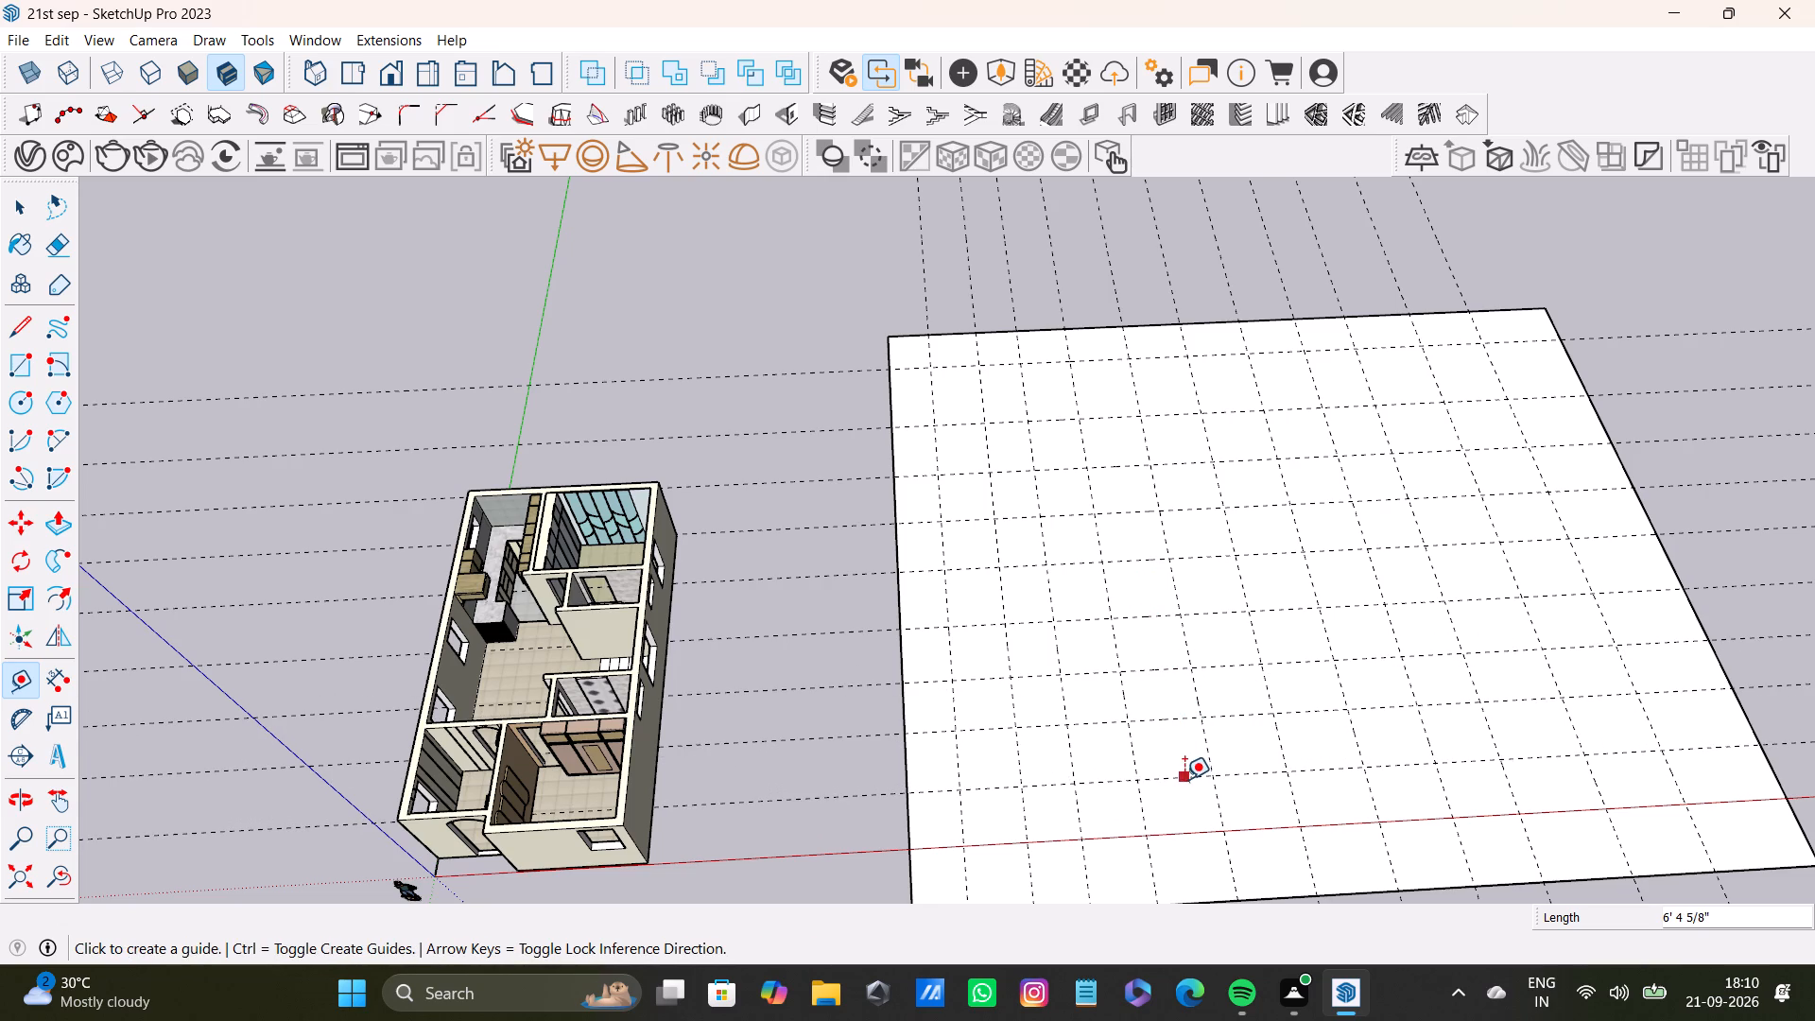
left_click(1184, 779)
left_click(1199, 849)
key("space")
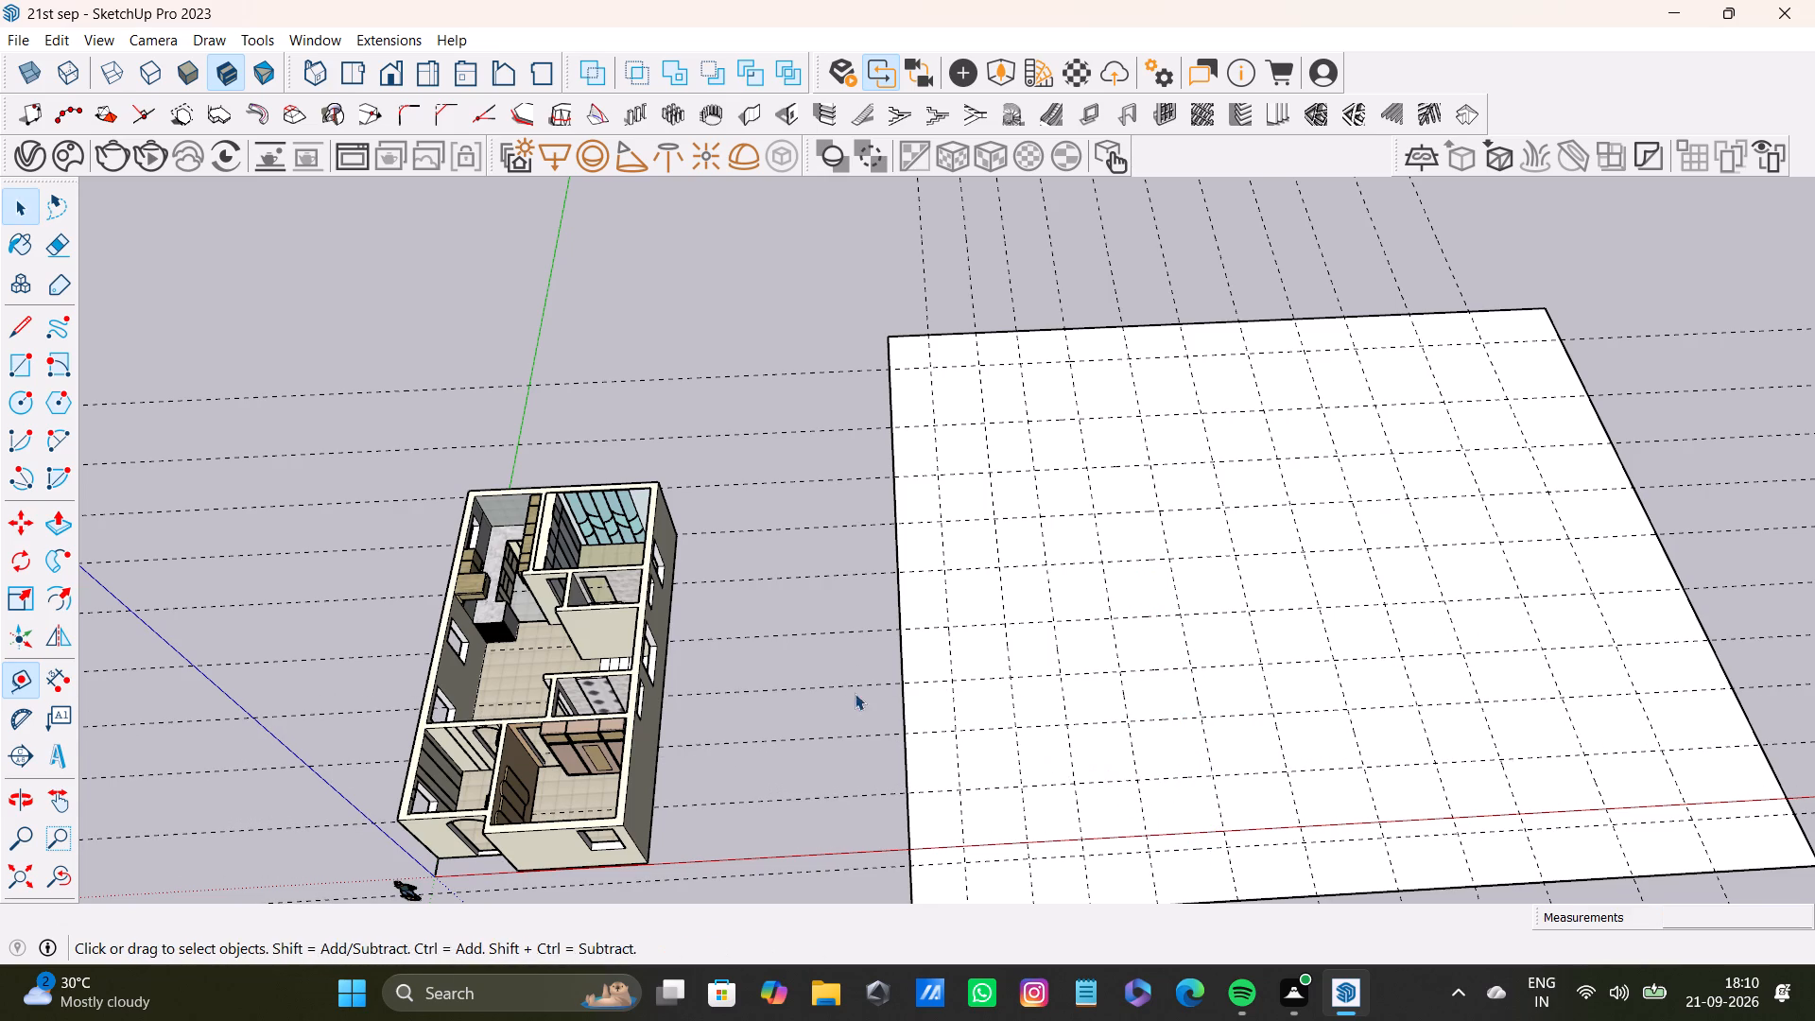
Draw four adjoining rectangles, each about 9'6" deep, between the first and second cross guides, starting at the house-side edge.
left_click(25, 363)
scroll(973, 392, "up", 5)
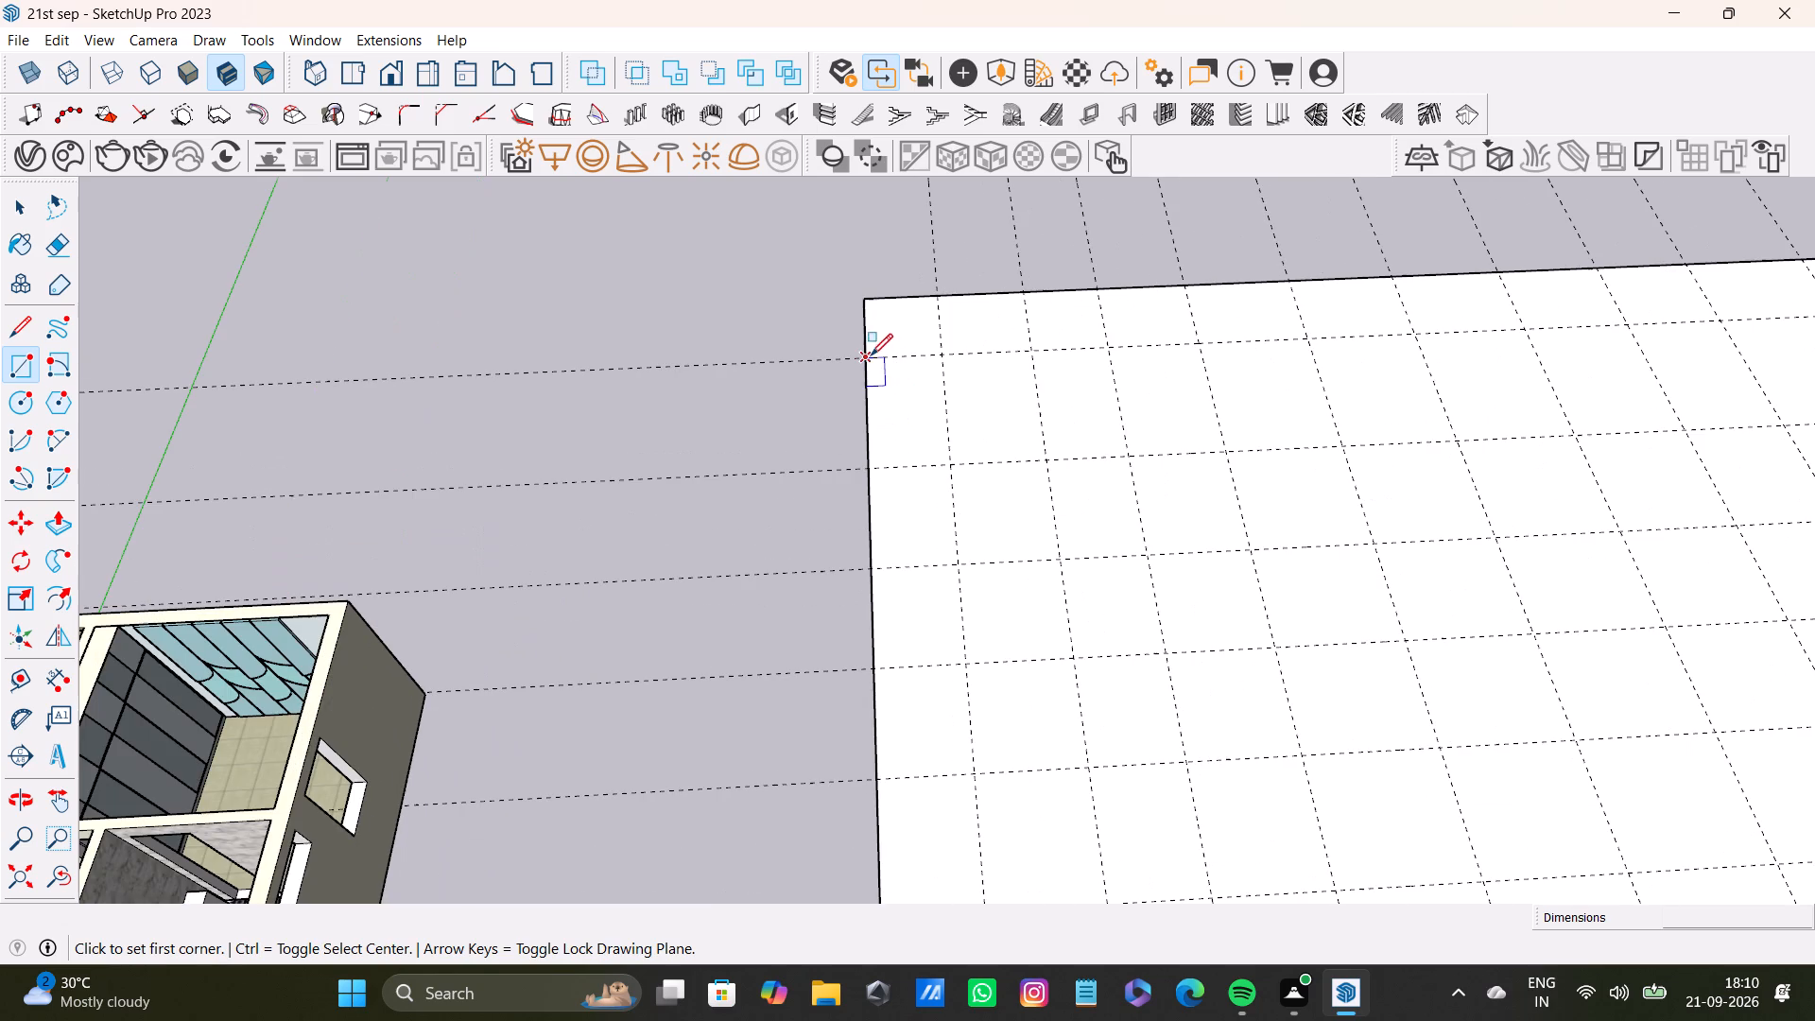
scroll(871, 355, "up", 1)
left_click(865, 355)
left_click(951, 462)
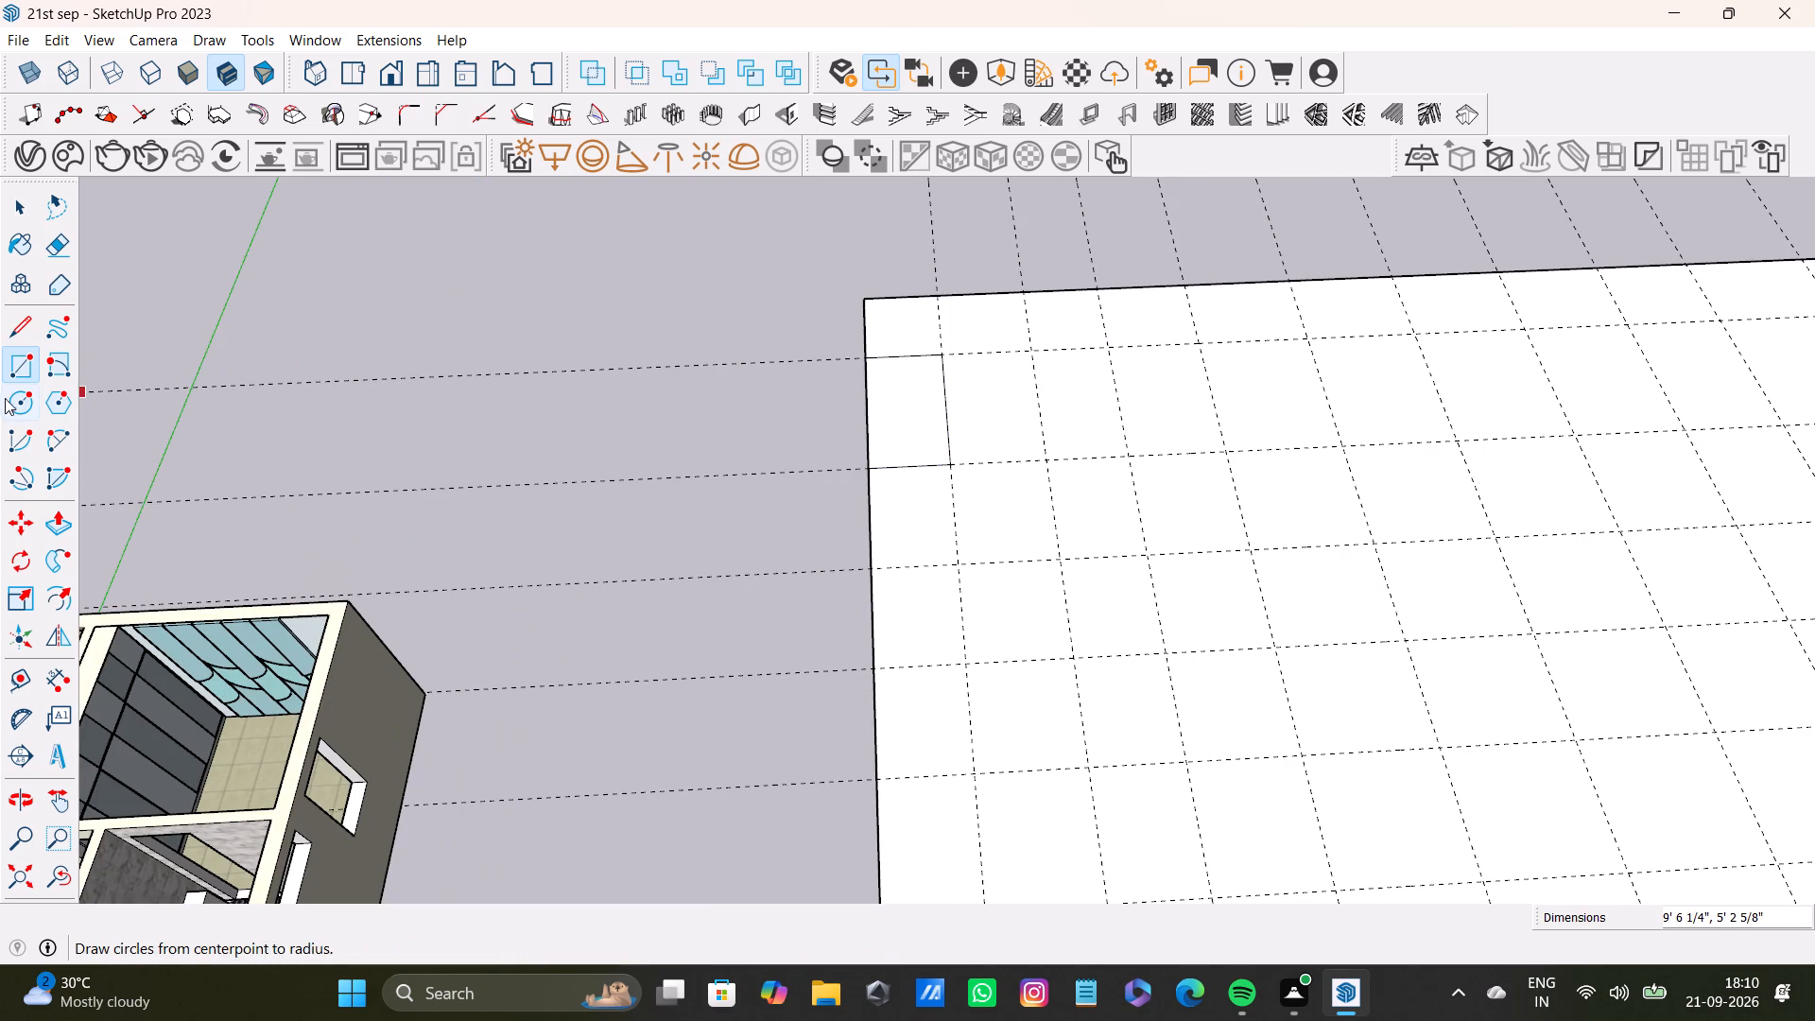
left_click(22, 365)
left_click(942, 355)
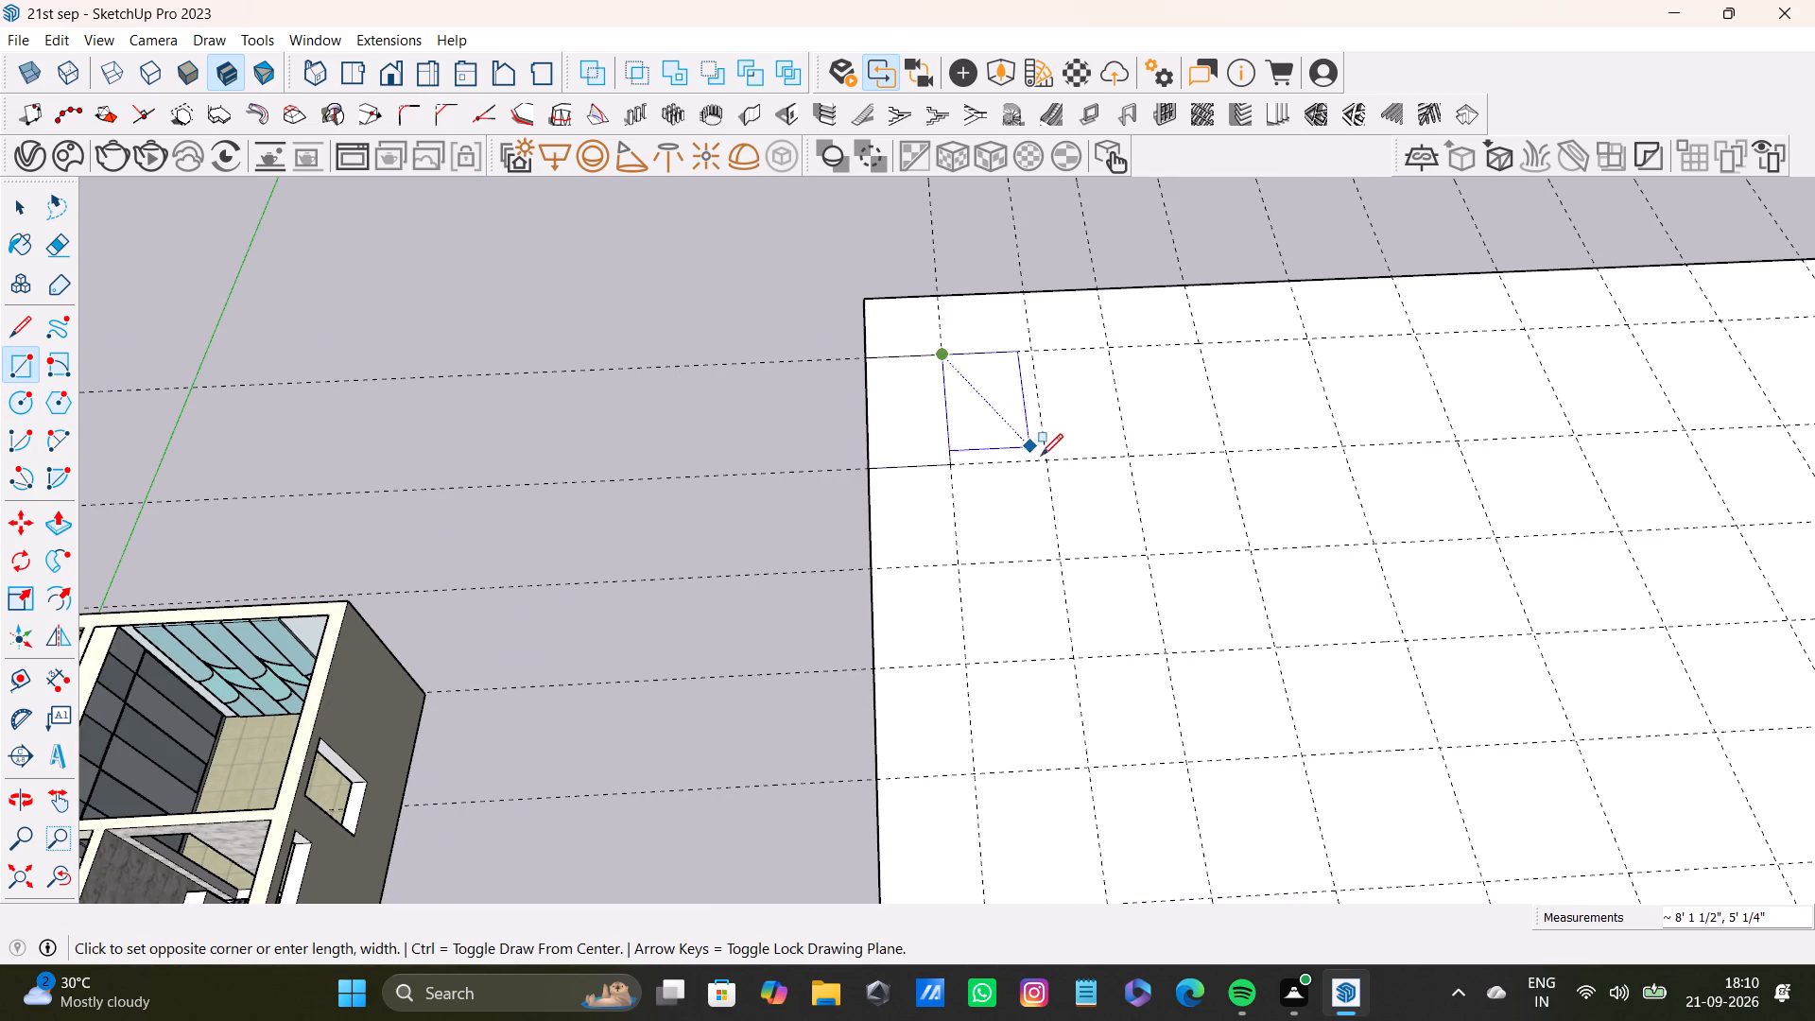
left_click(1046, 462)
left_click(1038, 350)
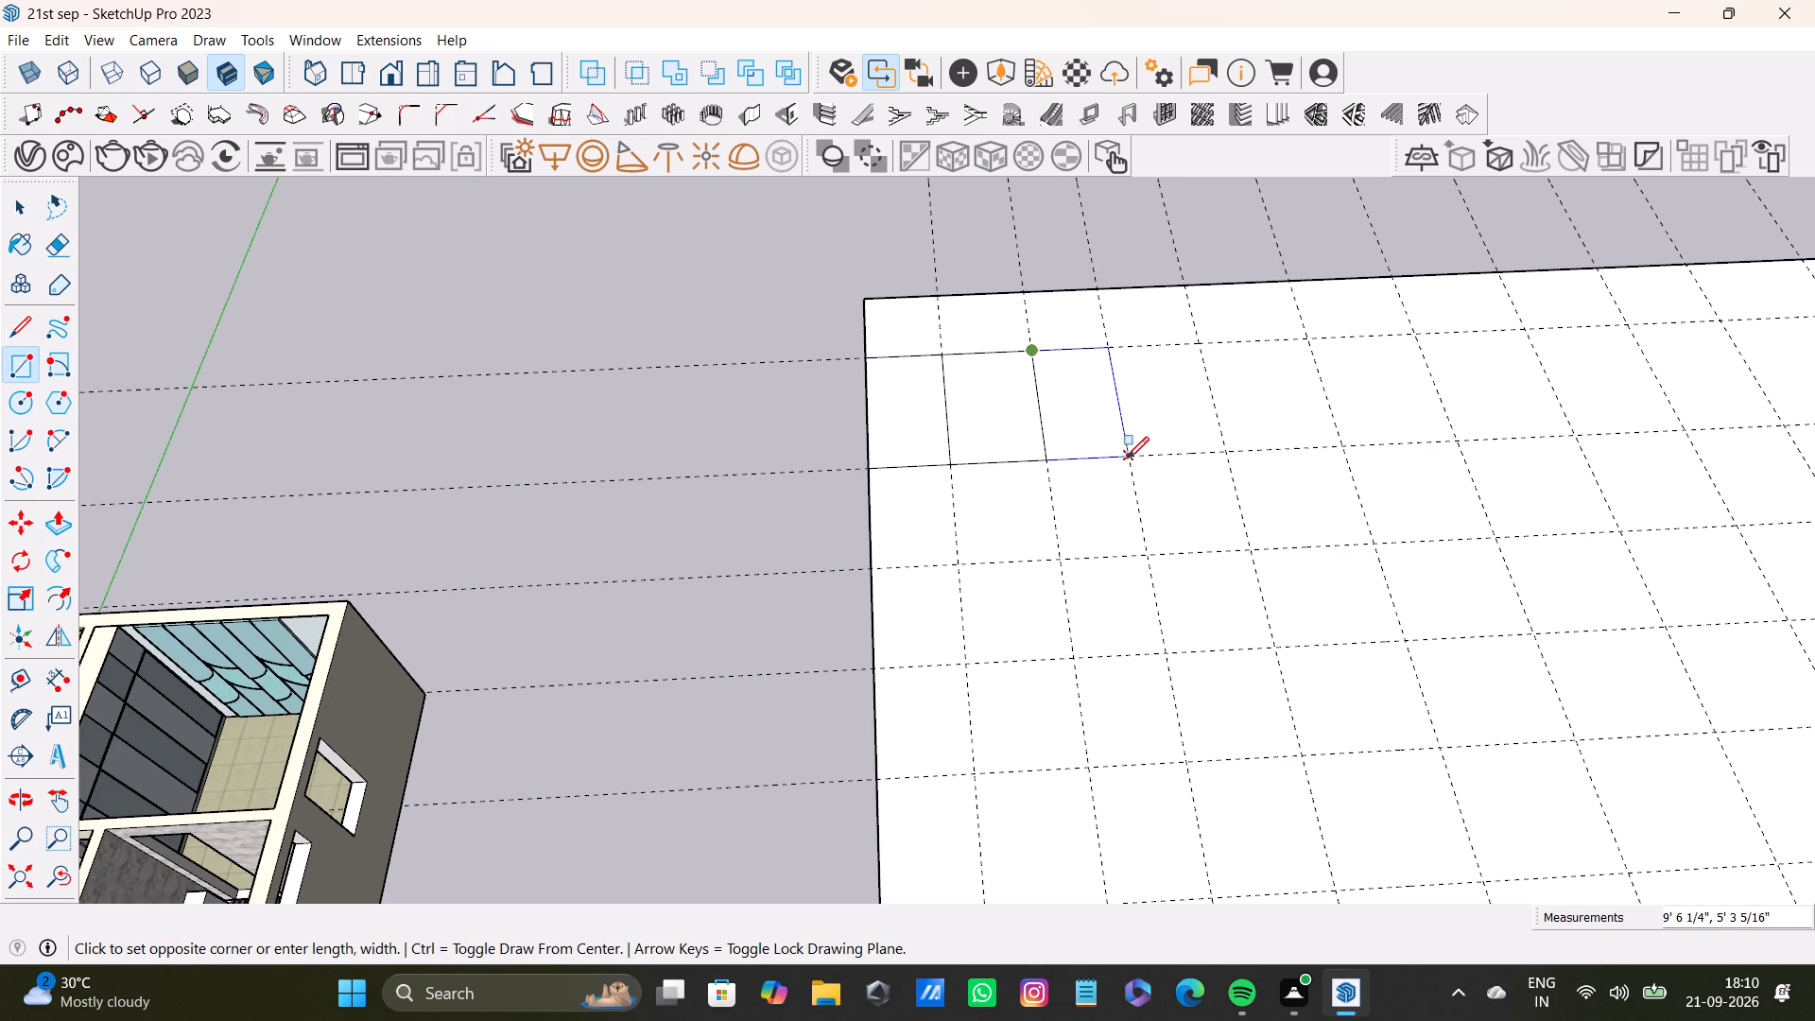
left_click(1127, 459)
left_click(1107, 345)
left_click(1228, 455)
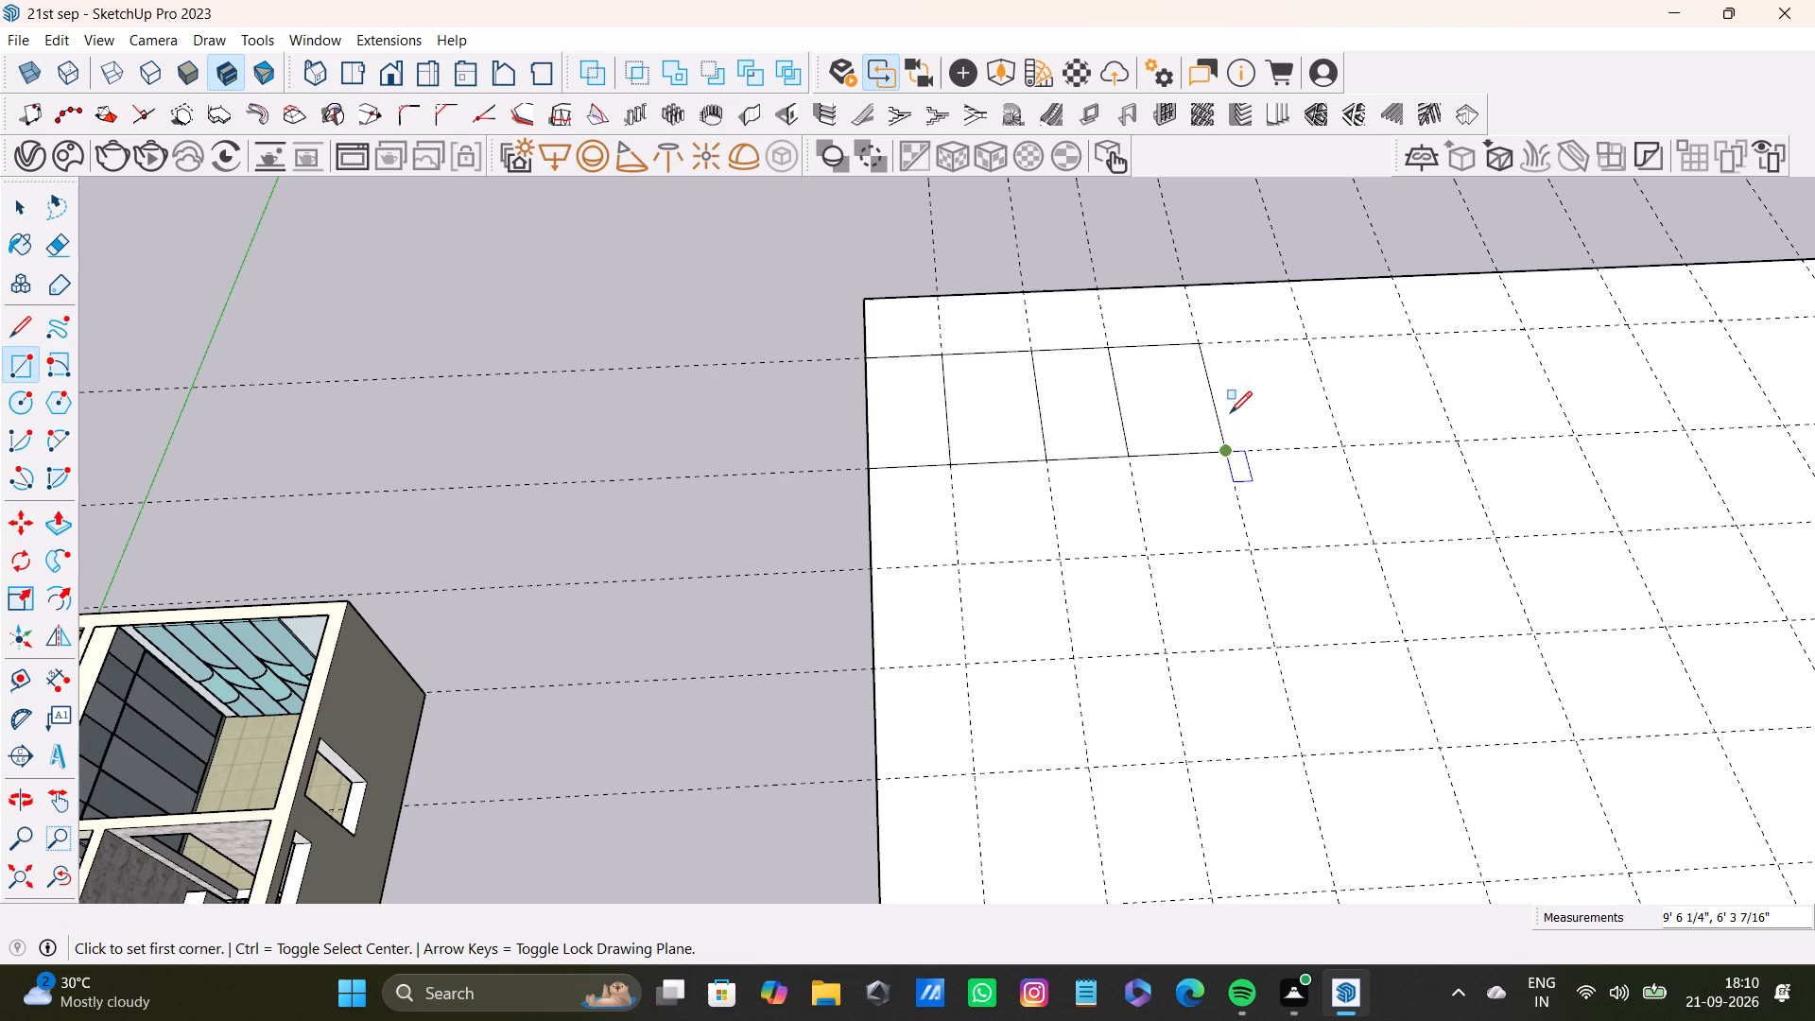
Continue the strip between the first and second cross guides with five more adjoining rectangles, each about 9'6" deep.
left_click(1204, 340)
left_click(1342, 452)
left_click(1316, 338)
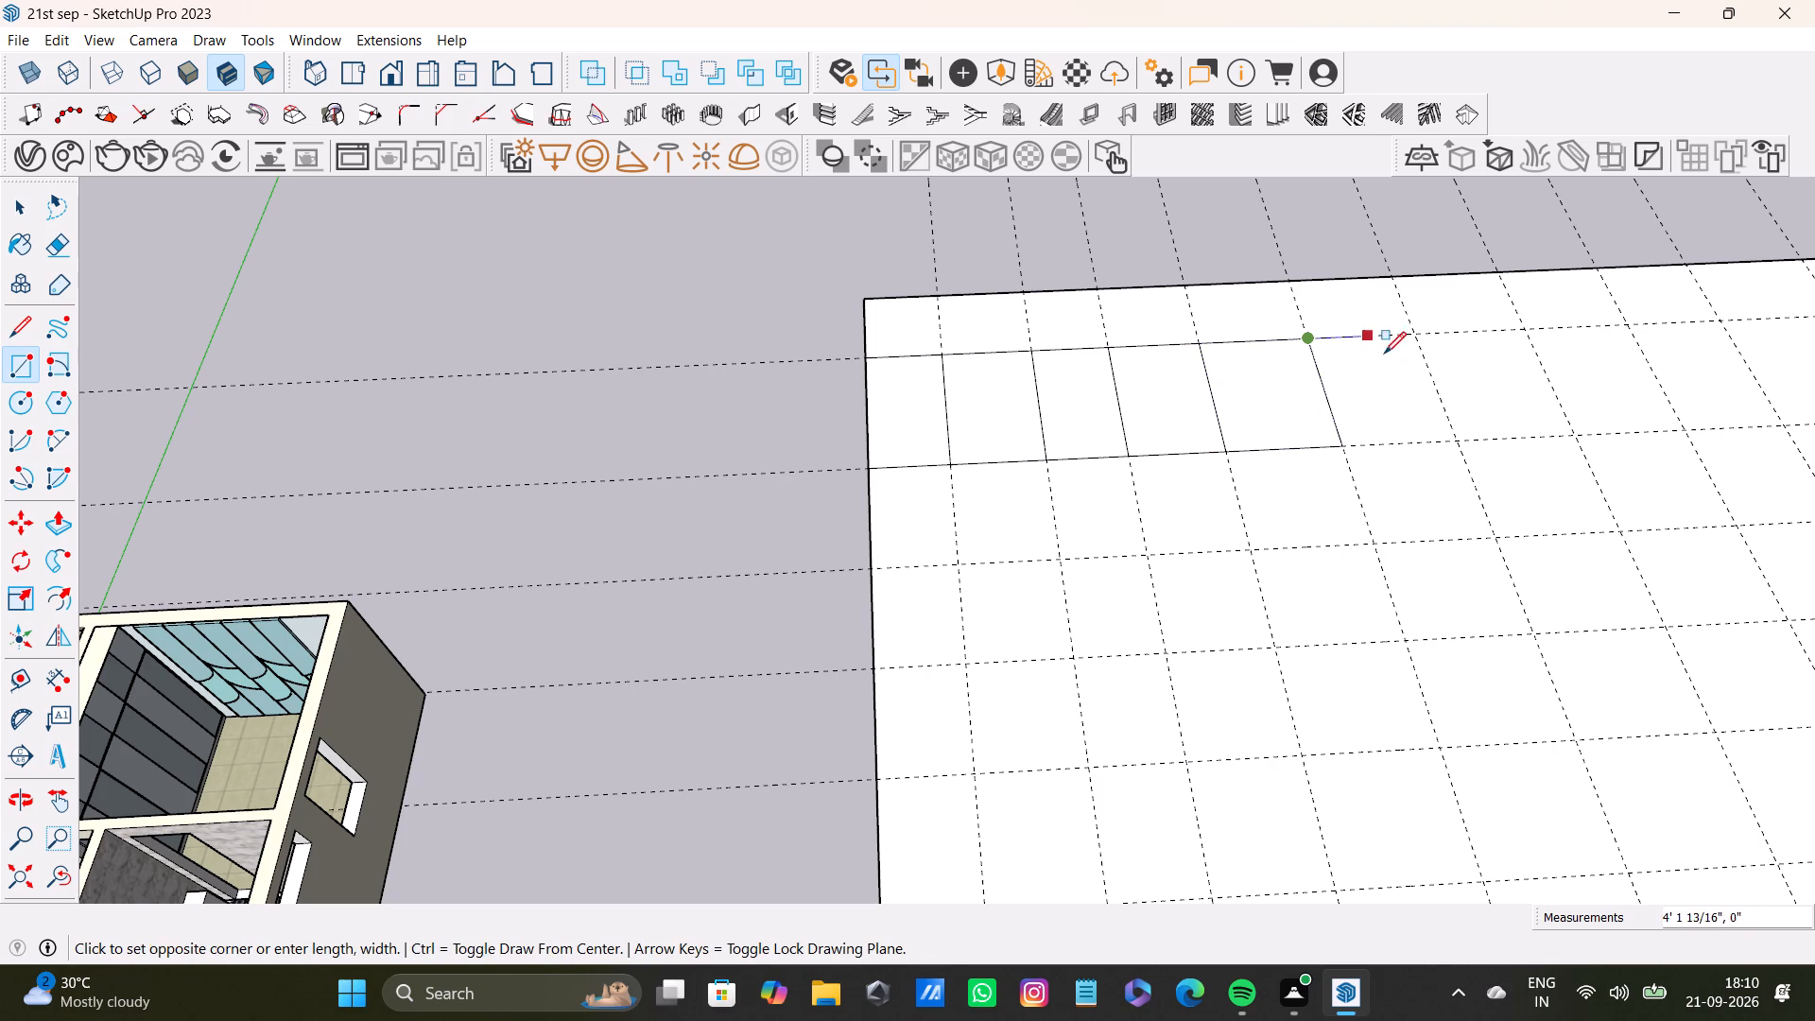
left_click(1460, 440)
middle_click_drag(1439, 343, 1246, 358, "shift")
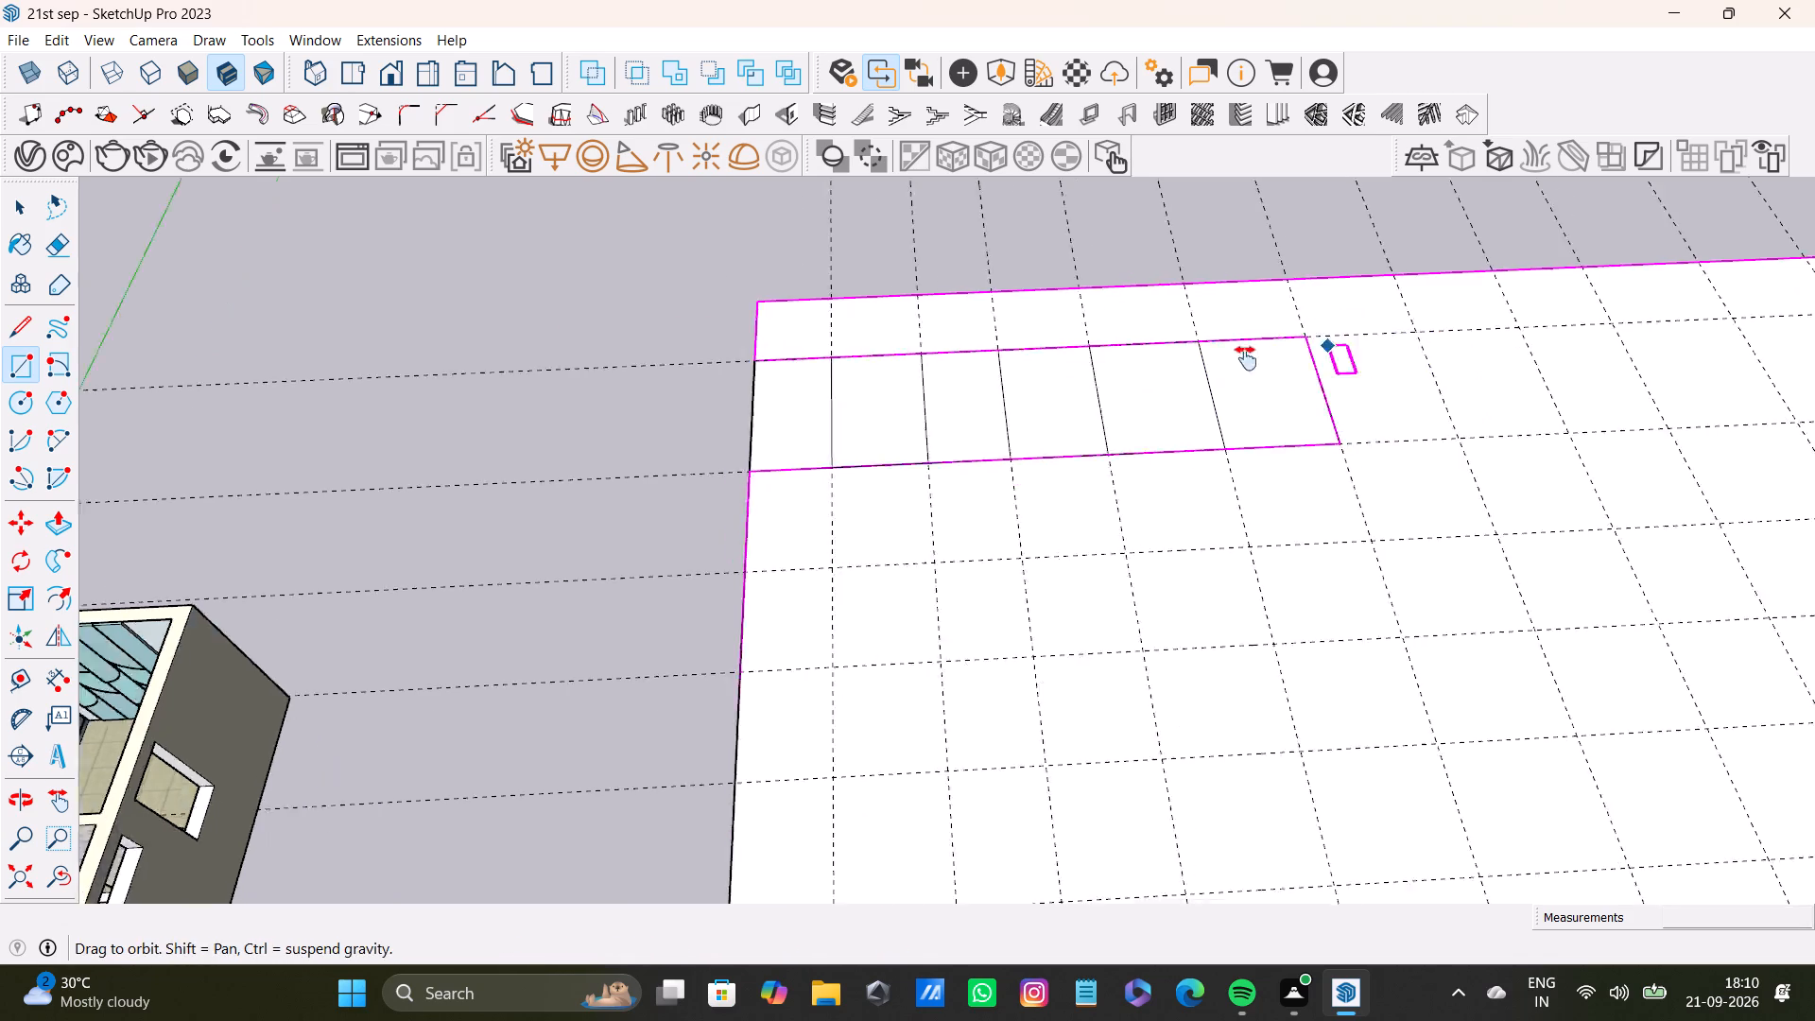
middle_click_drag(1246, 358, 1080, 378, "shift")
scroll(1080, 364, "up", 5, "shift")
left_click_drag(1050, 374, 1080, 379, "shift")
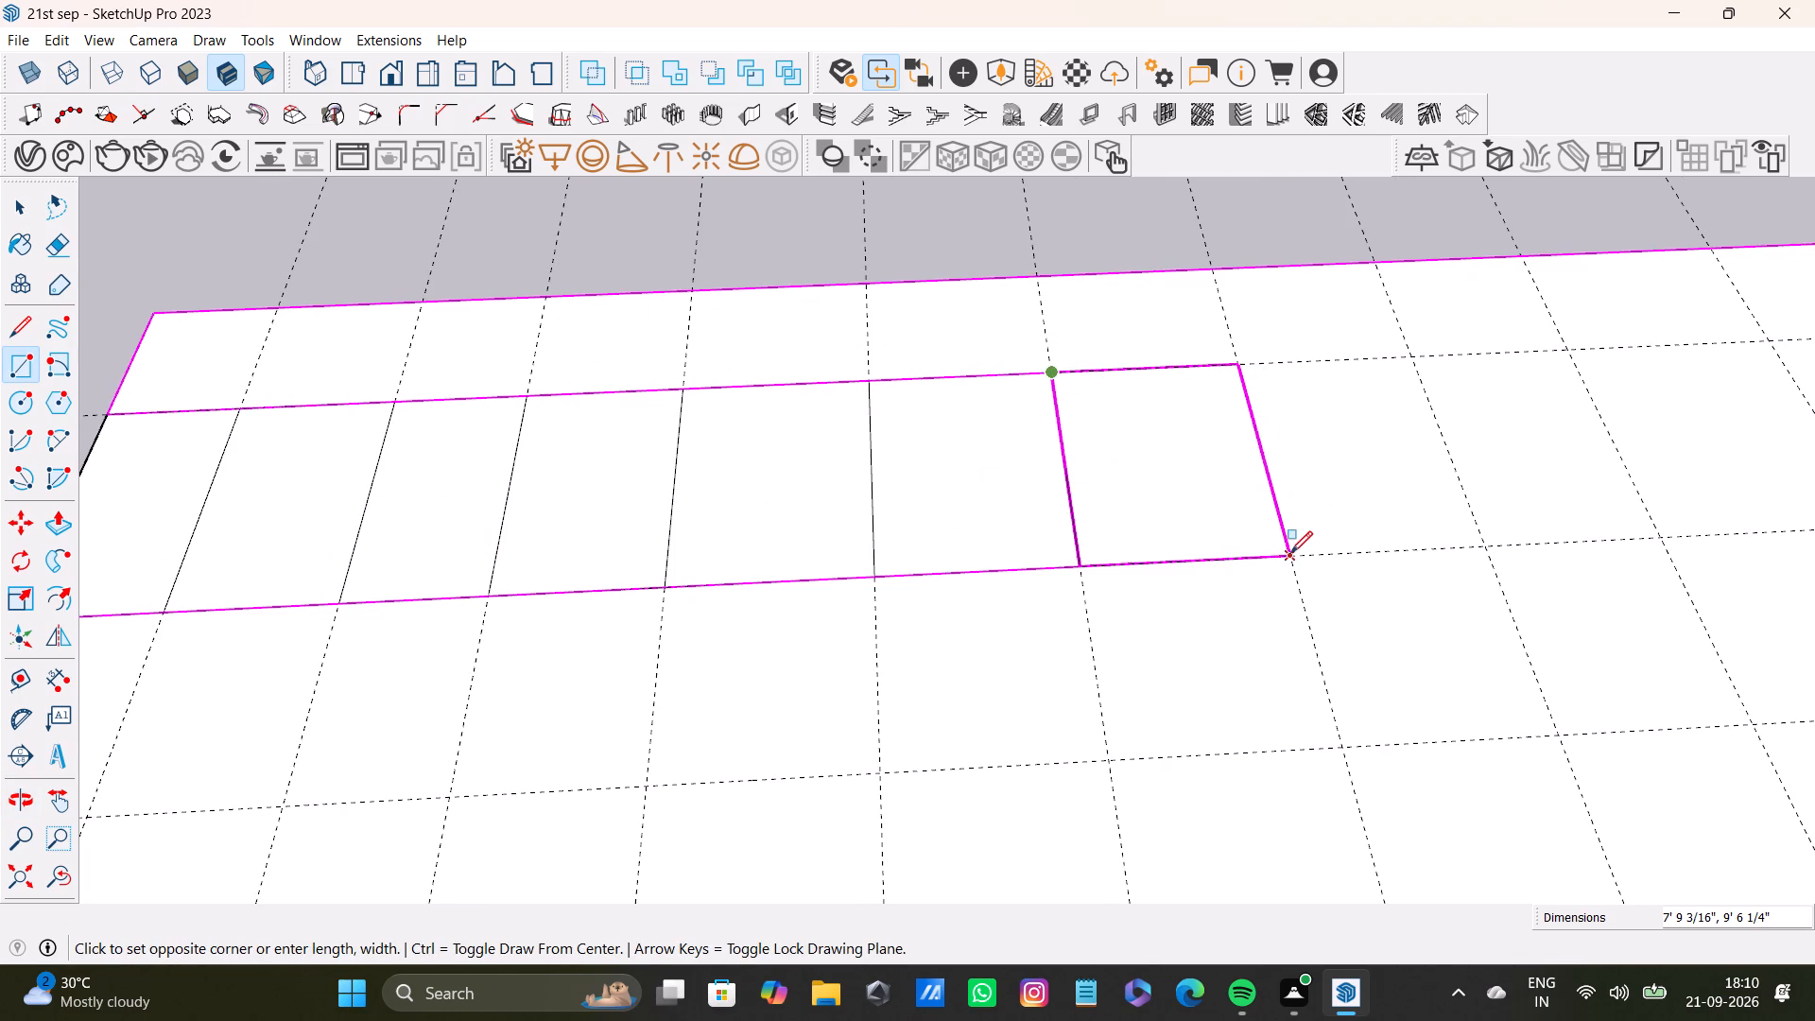
left_click(1290, 553, "shift")
left_click(1237, 366, "shift")
left_click(1480, 545)
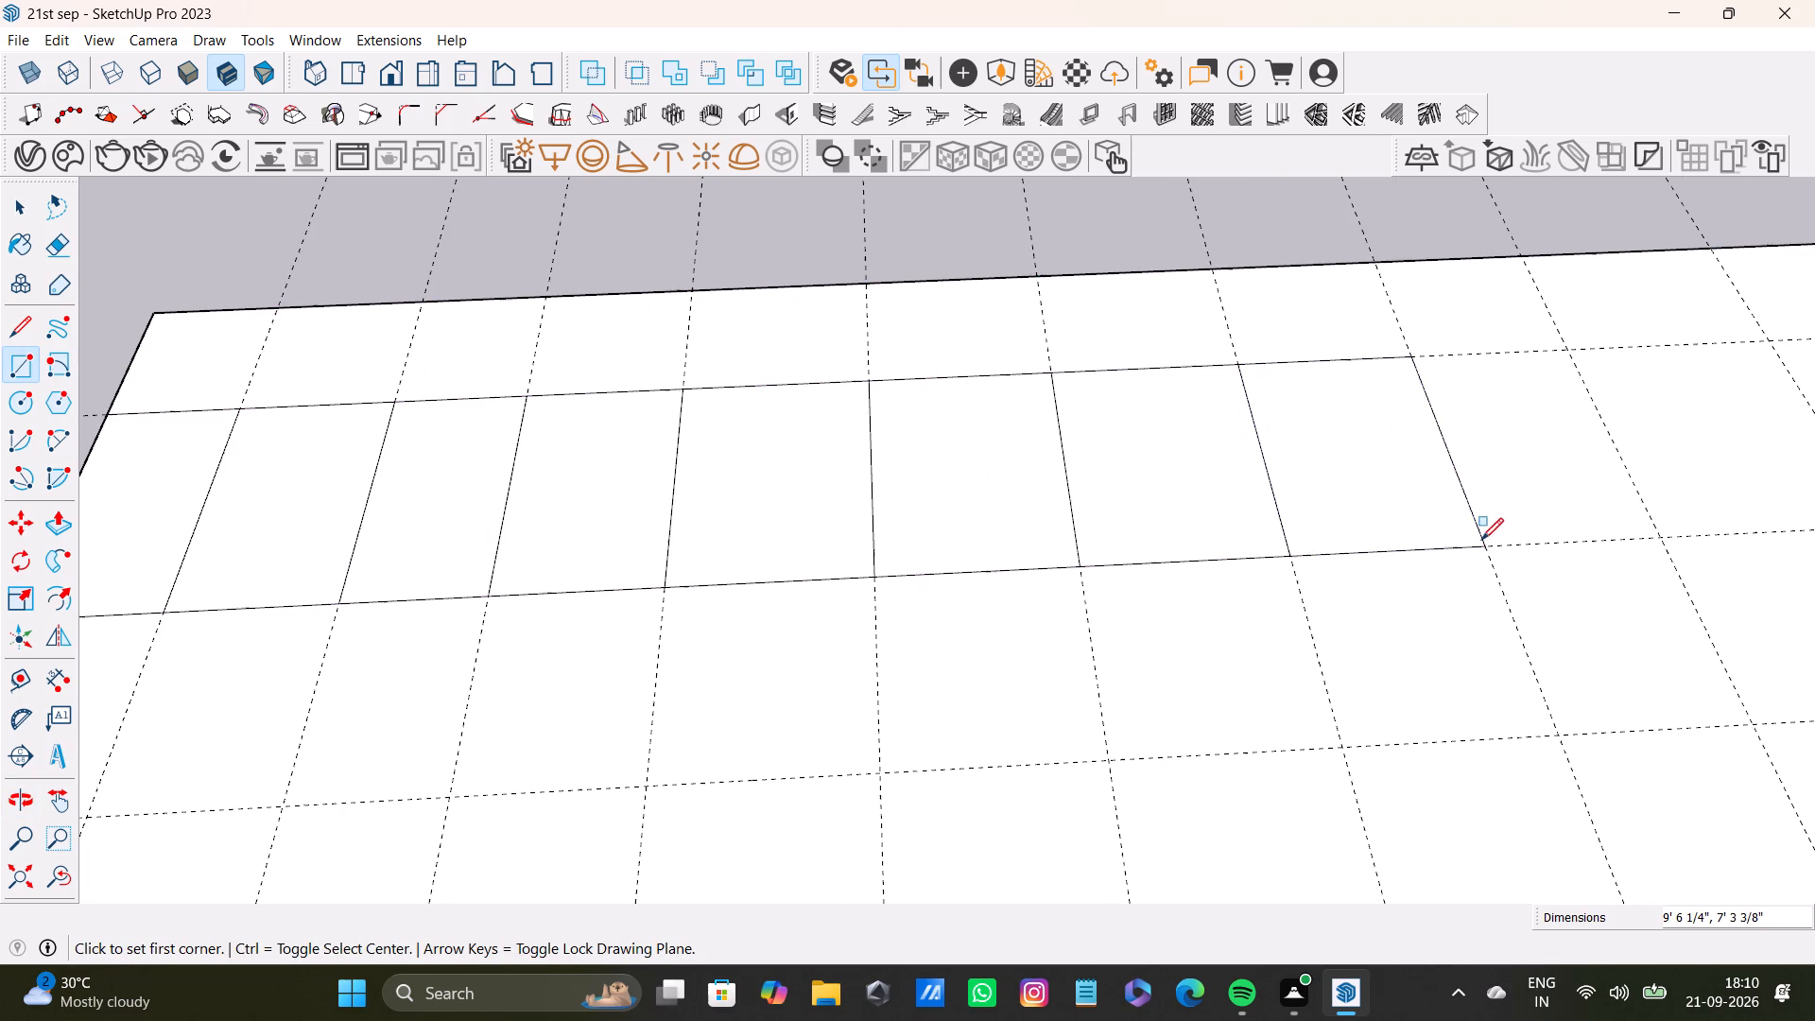
left_click(1419, 354)
left_click(1657, 532)
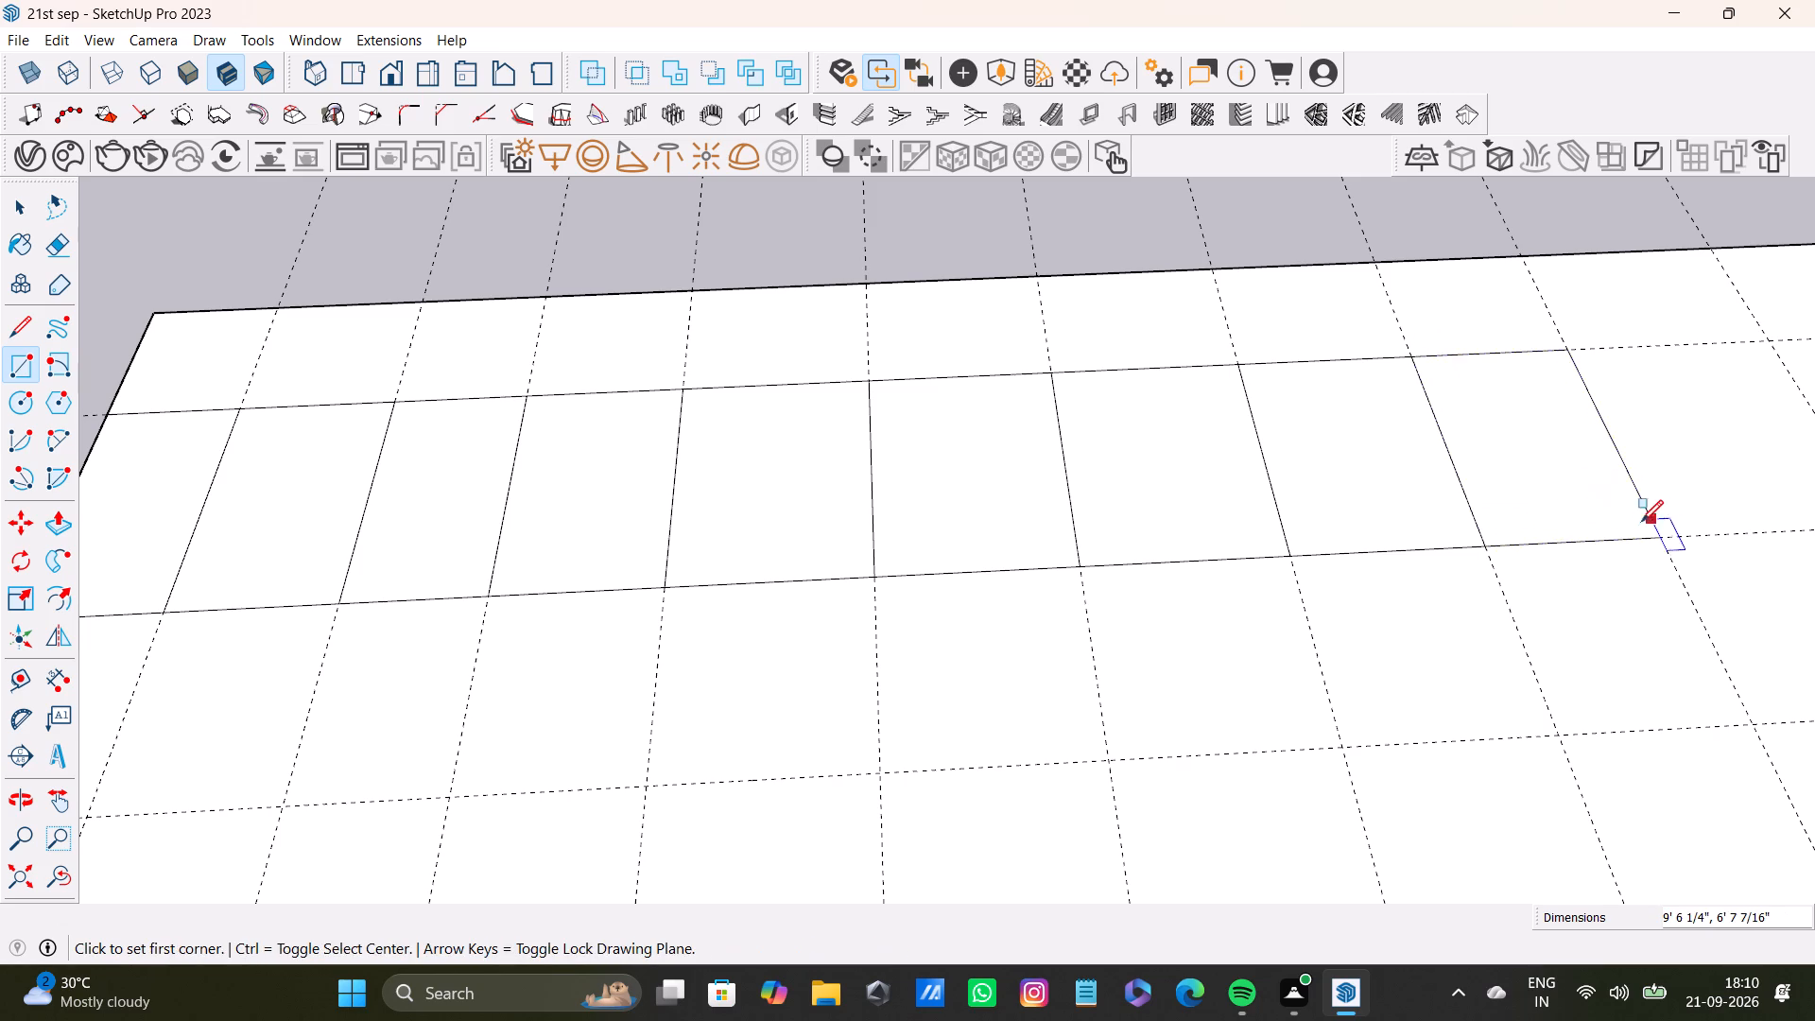
Complete the back strip with three more rectangles about 9'6" deep, reaching the edge farthest from the house.
scroll(1641, 522, "down", 2)
middle_click_drag(1643, 494, 1238, 472, "shift")
scroll(1283, 390, "up", 3)
left_click(1174, 340)
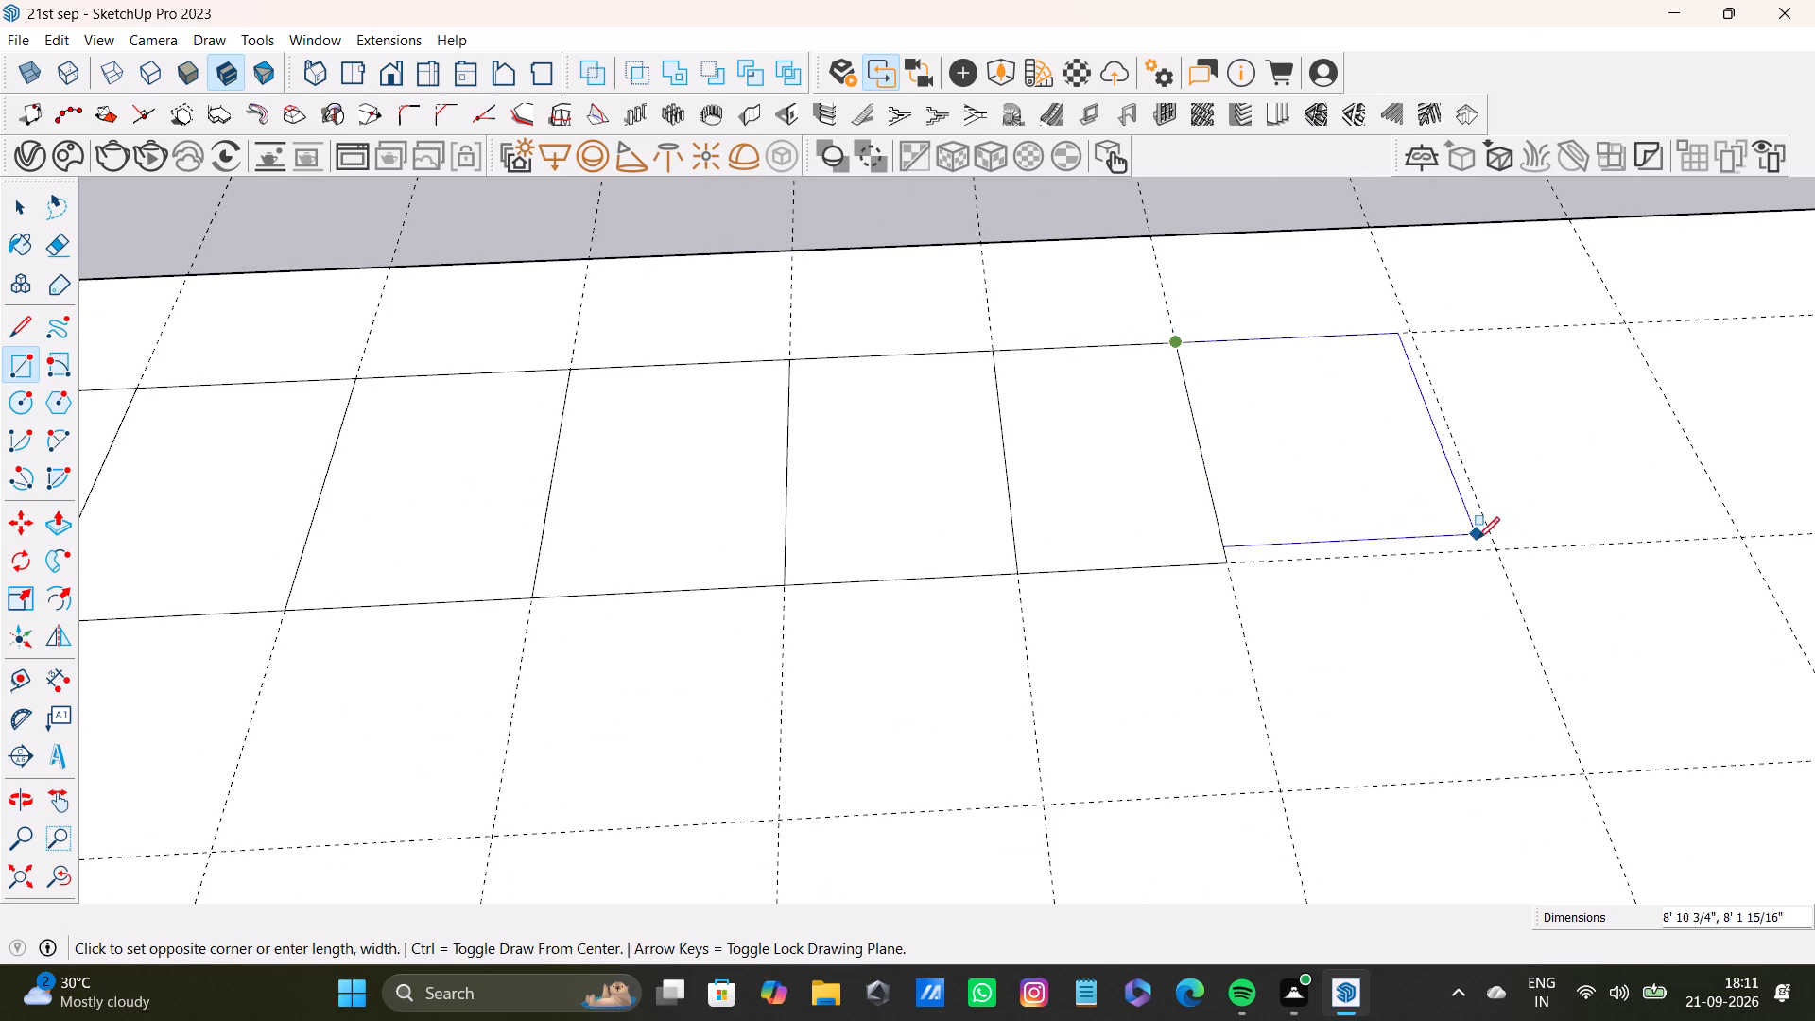
left_click(1495, 551)
left_click(1410, 339)
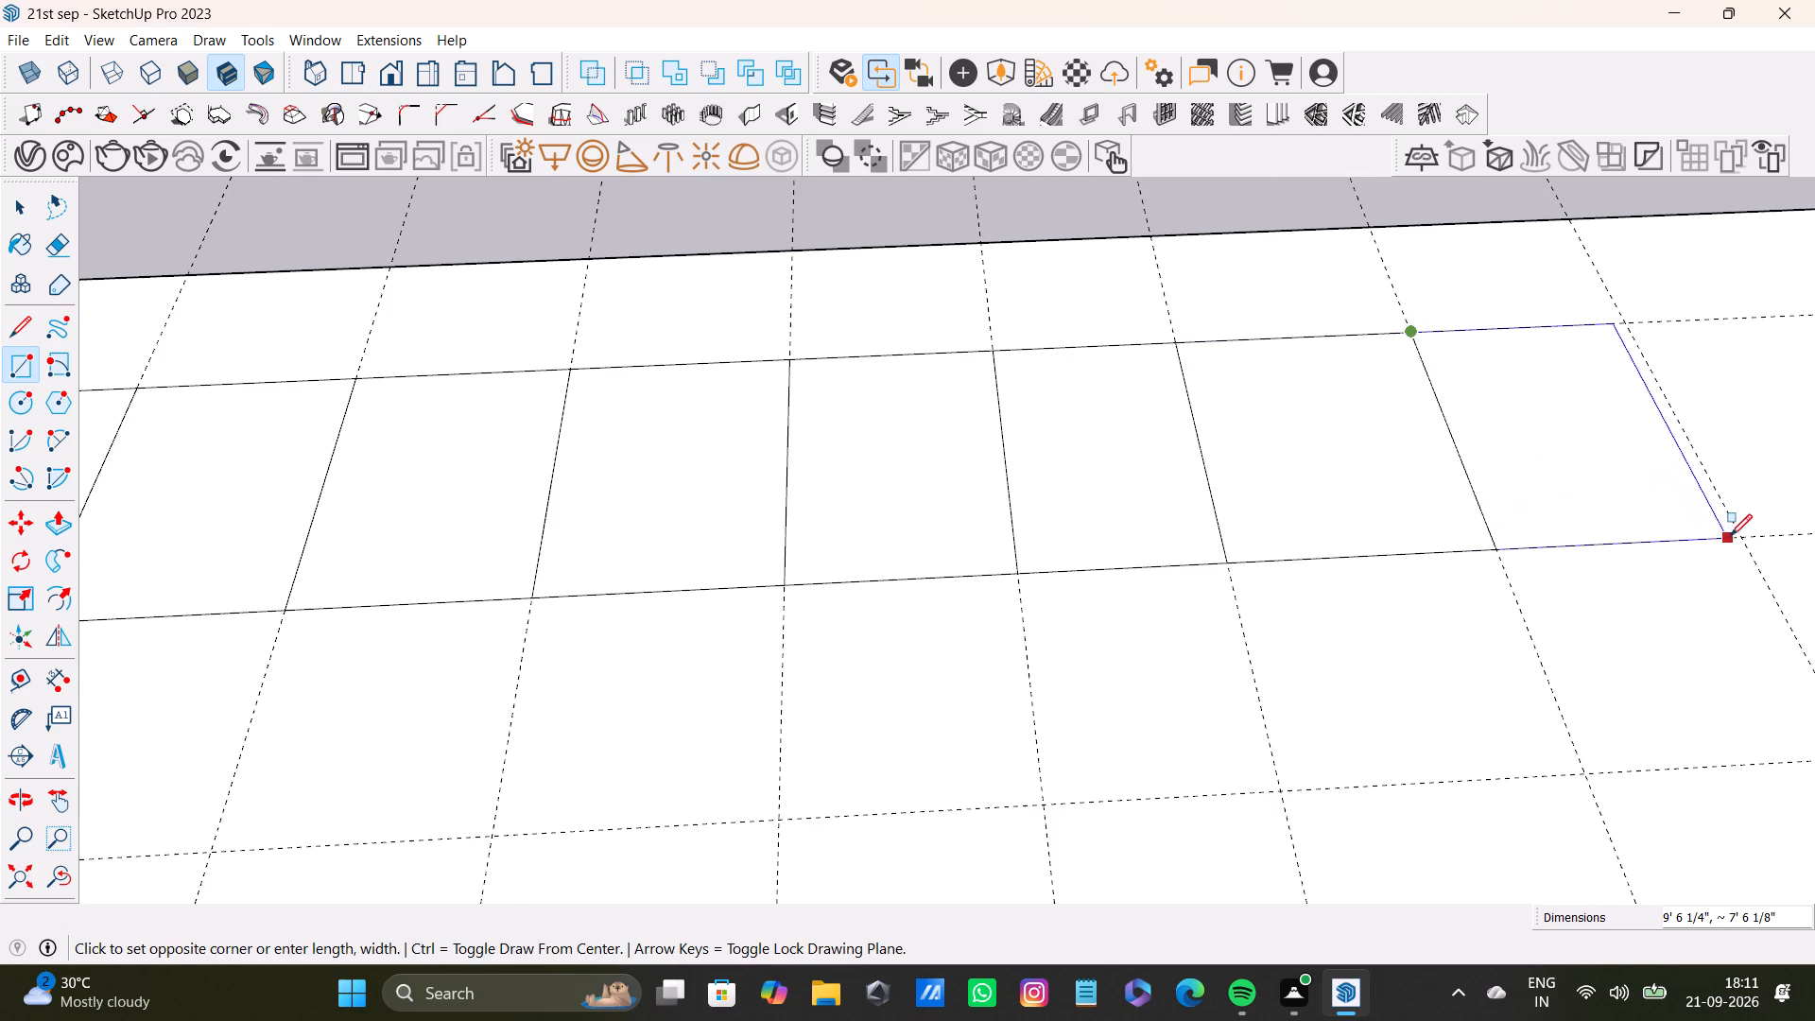
left_click(1735, 538)
scroll(1726, 528, "down", 2)
middle_click_drag(1719, 518, 1202, 478, "shift")
scroll(1193, 353, "up", 2)
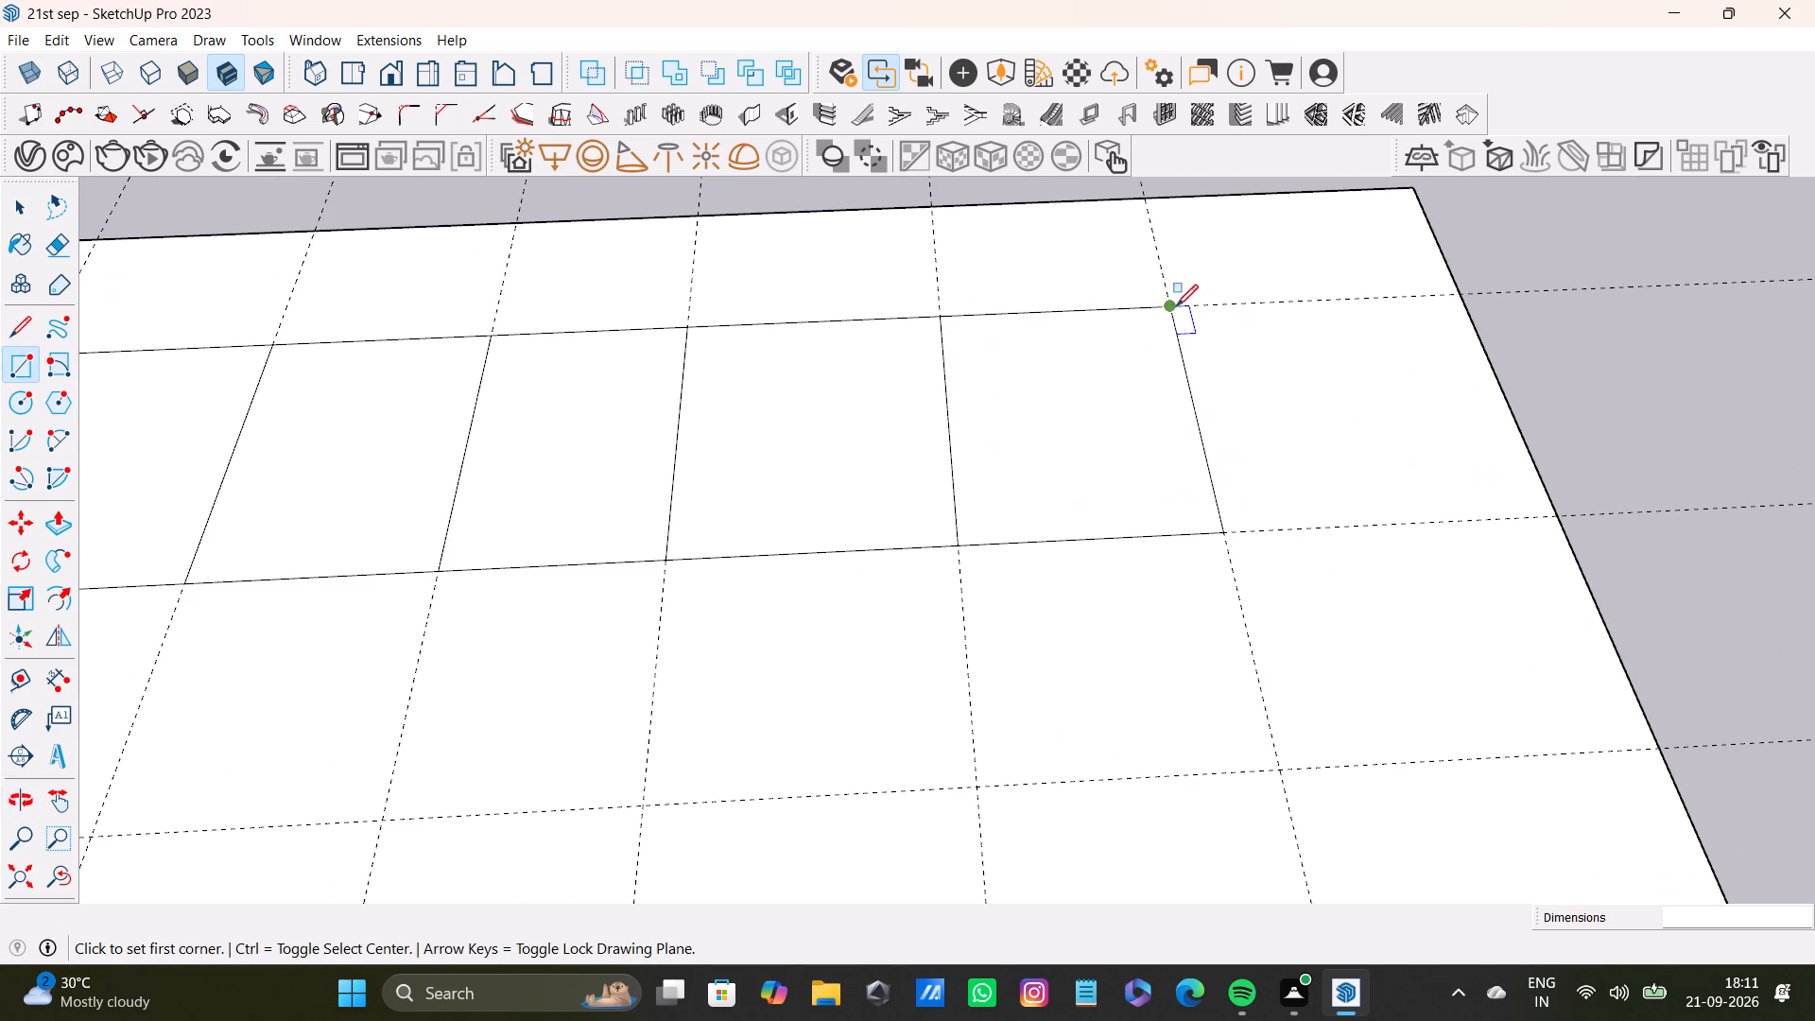
left_click(1174, 305)
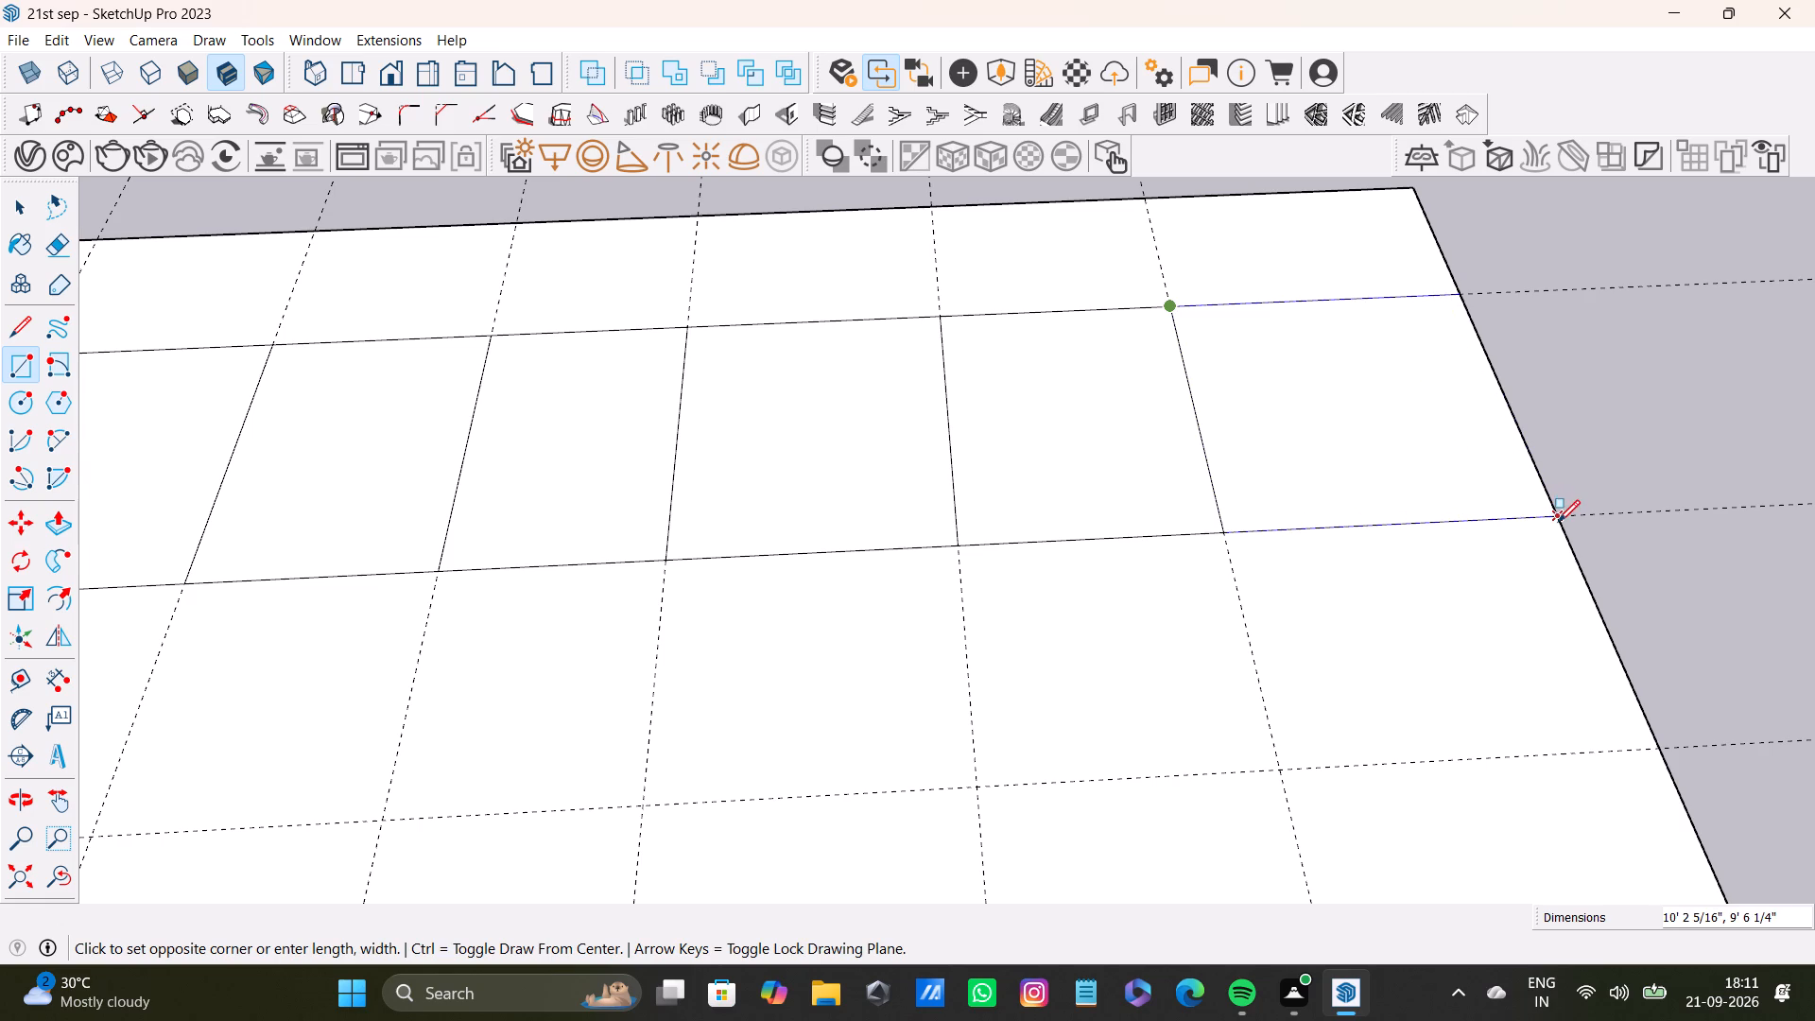
left_click(1558, 522)
Draw two adjoining rectangles about 6'9" deep between the third and fourth cross guides, starting at the house-side edge.
scroll(1537, 527, "down", 2)
middle_click_drag(1289, 566, 1715, 423)
scroll(896, 573, "down", 4)
middle_click_drag(541, 677, 1321, 441)
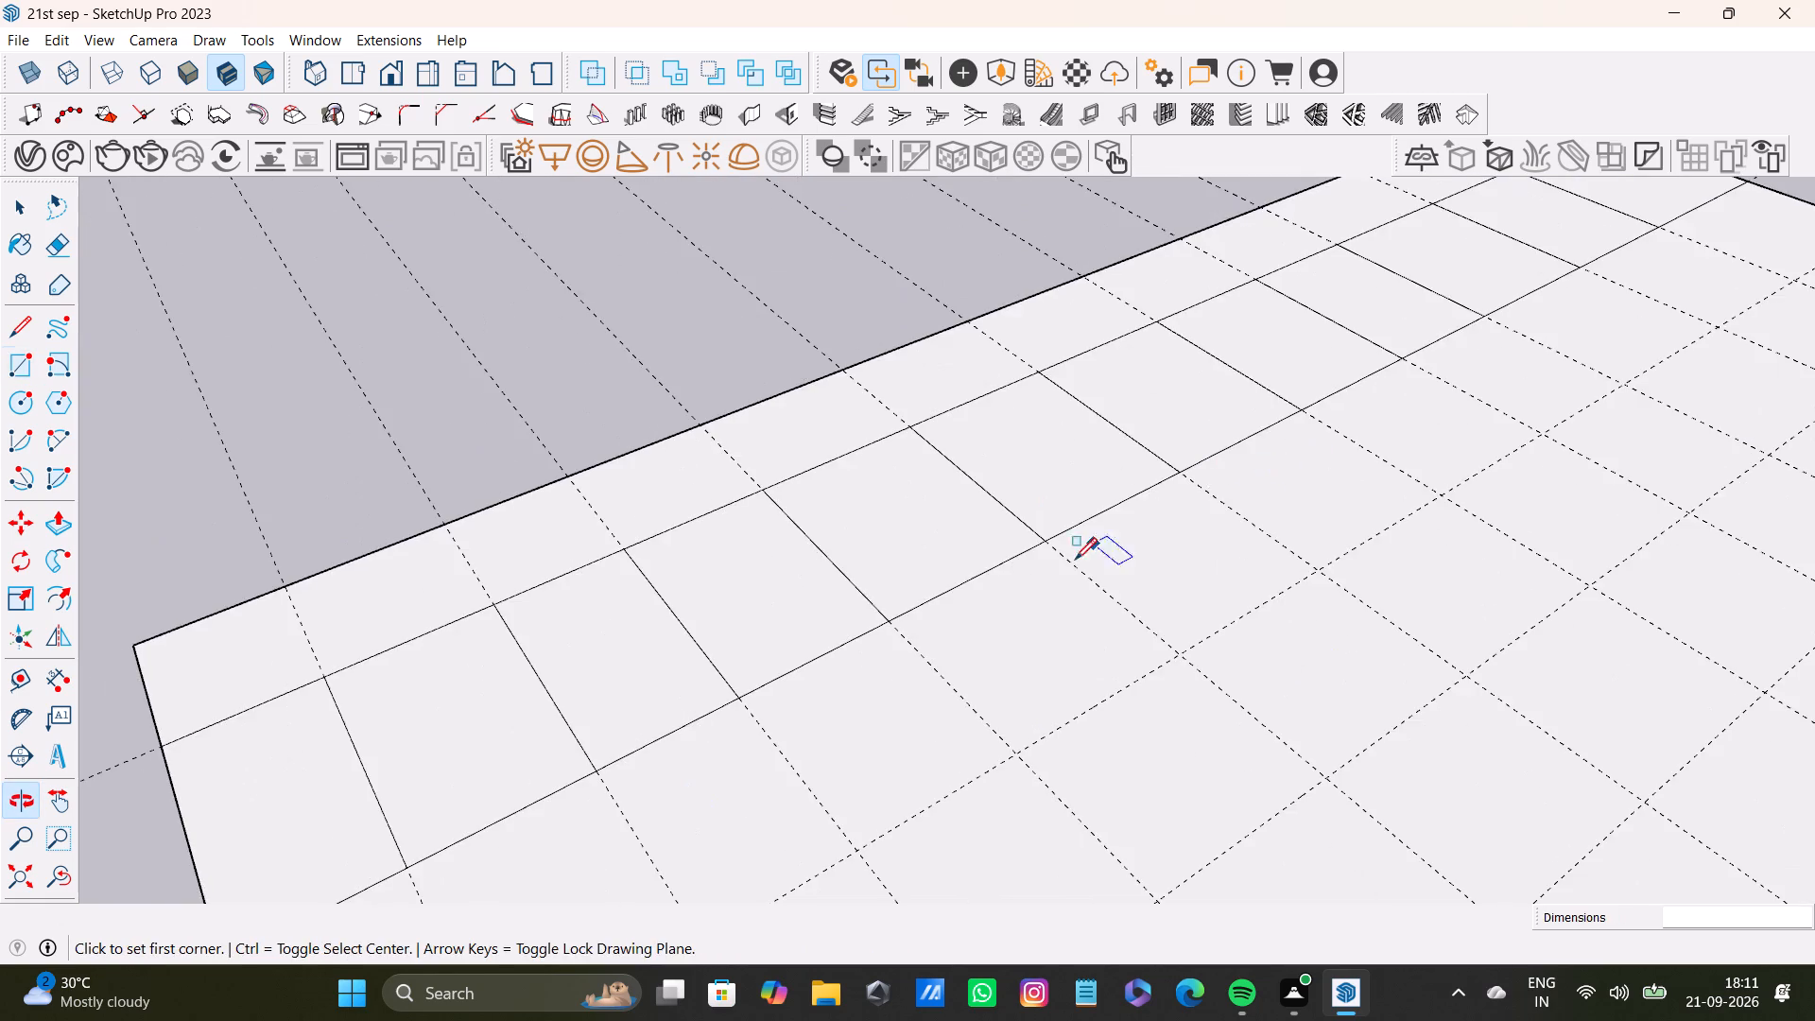
middle_click_drag(1075, 594, 1073, 754)
scroll(1070, 751, "down", 7)
middle_click_drag(1071, 754, 928, 441, "shift")
scroll(646, 633, "up", 5)
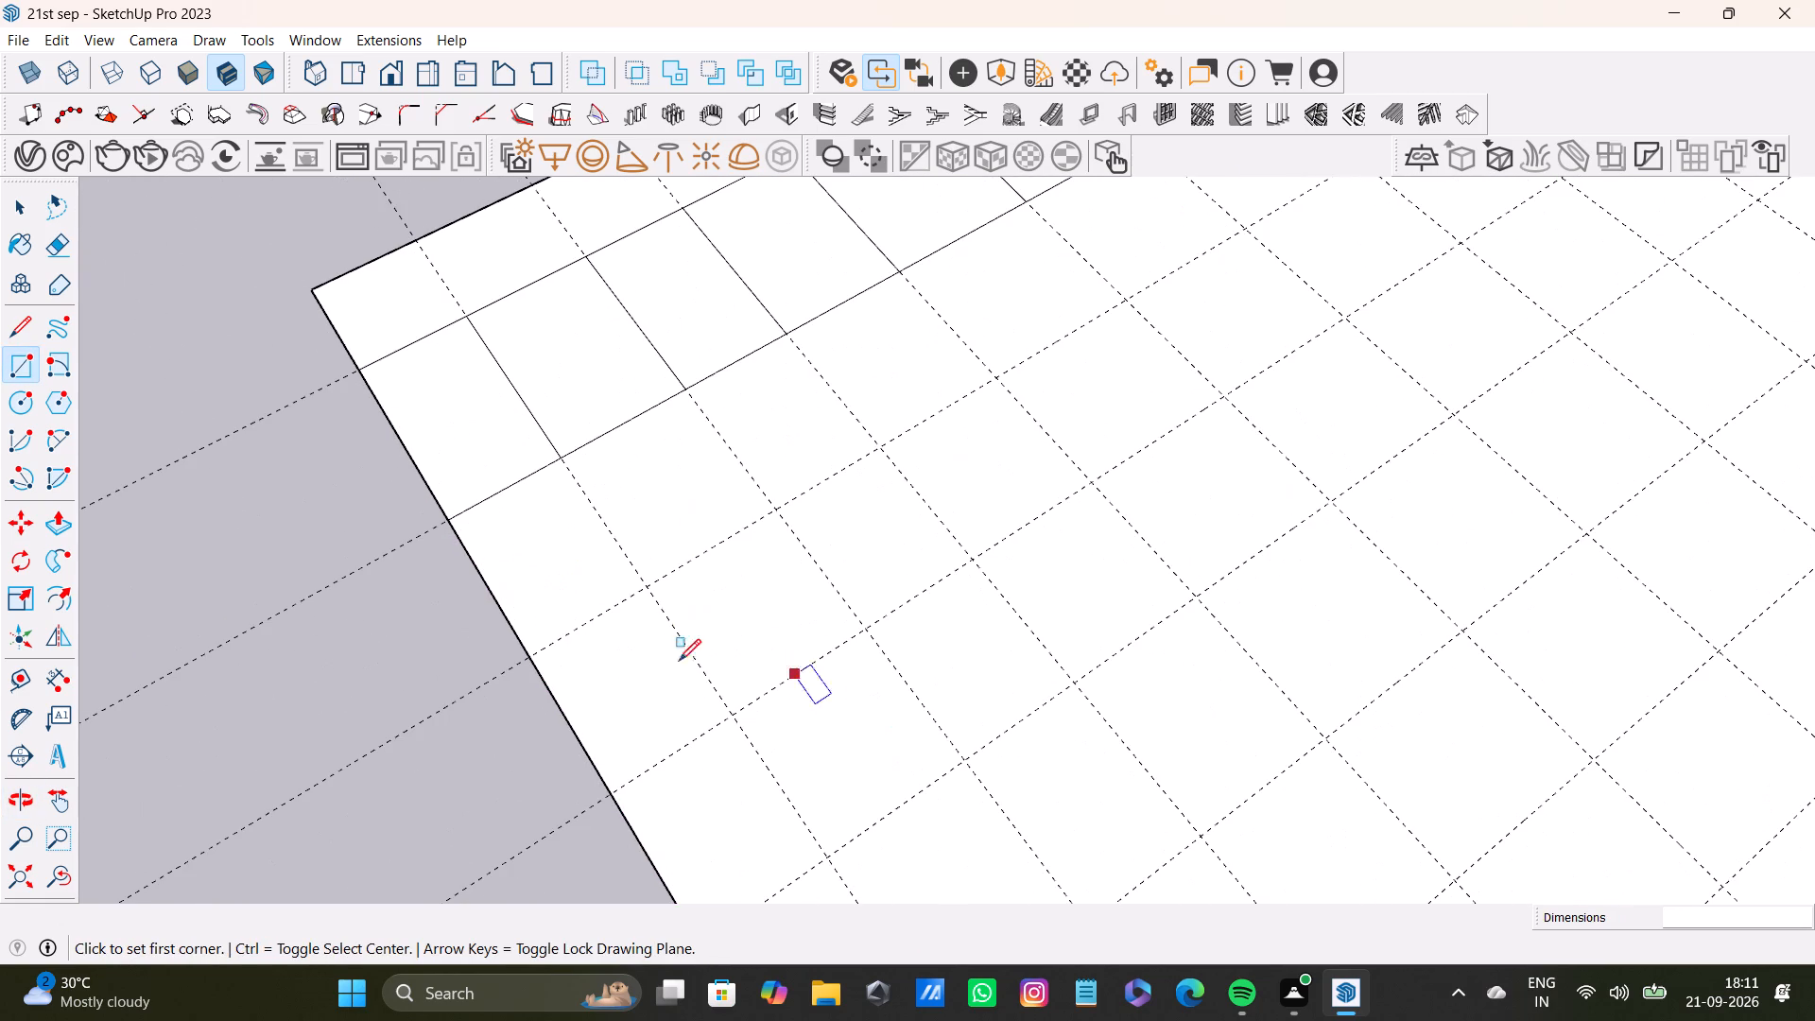
middle_click_drag(661, 649, 361, 490)
scroll(711, 445, "up", 5)
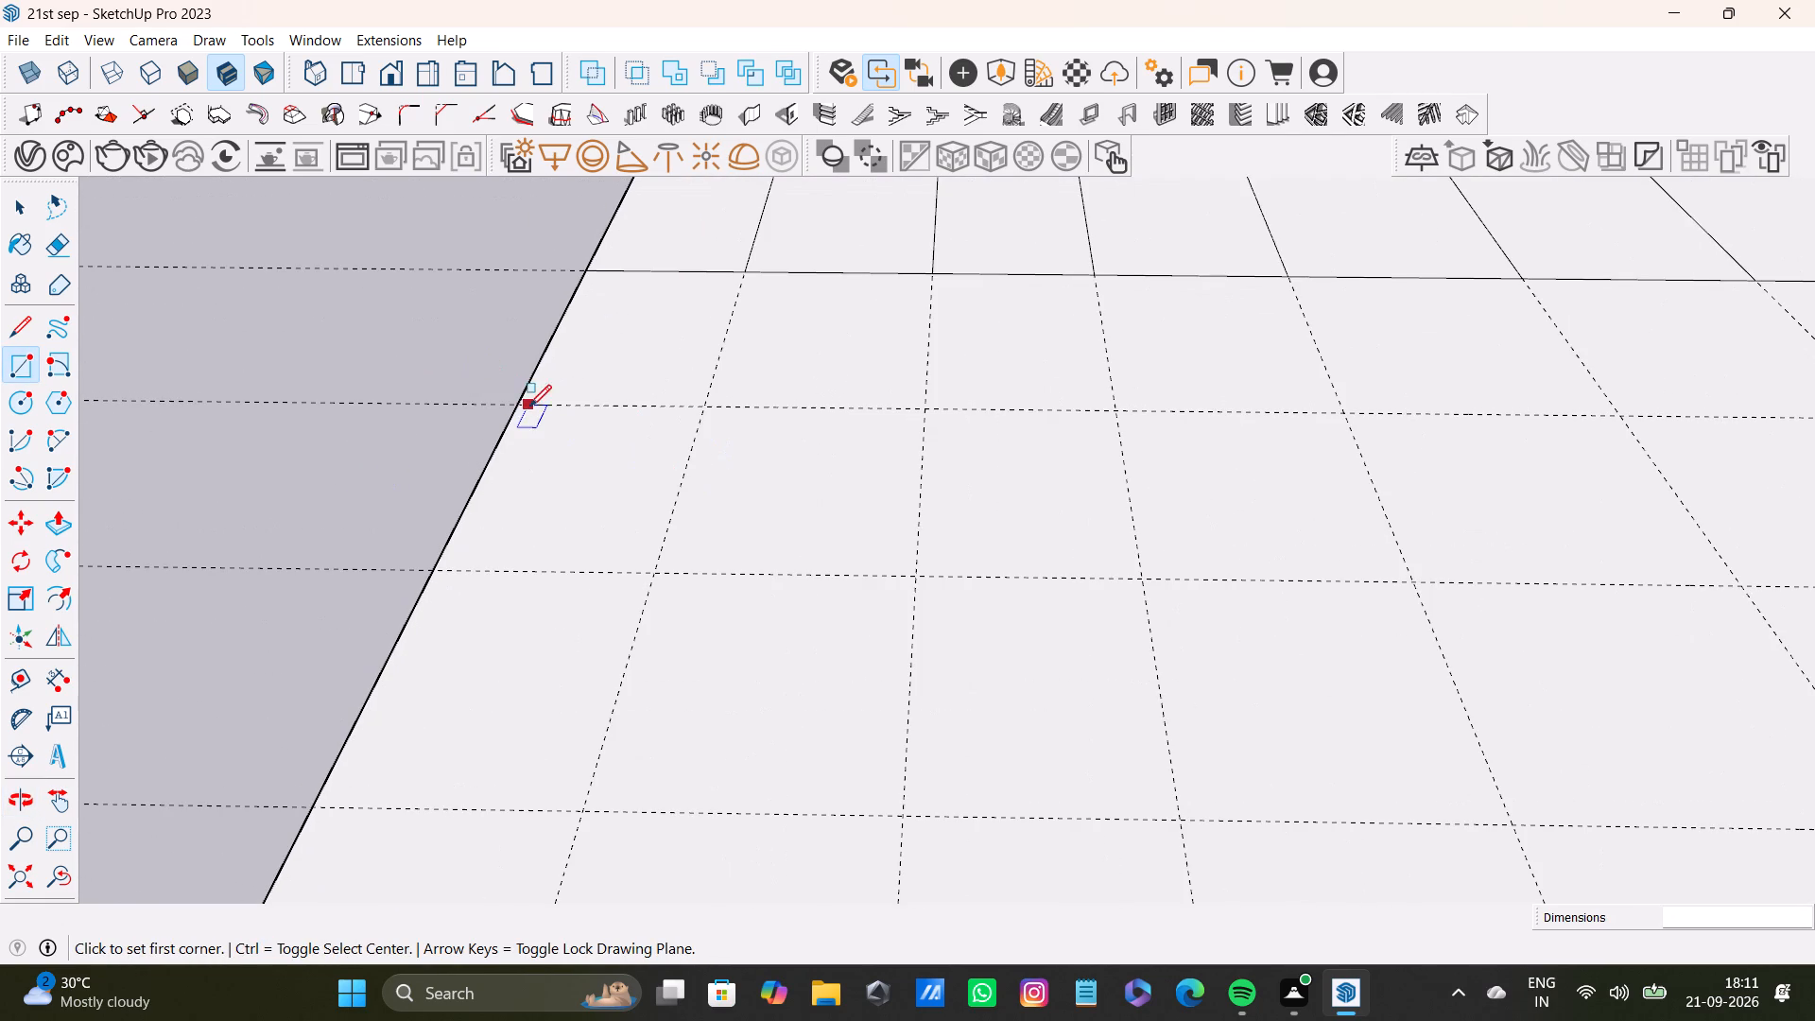
left_click(524, 407)
left_click(656, 573)
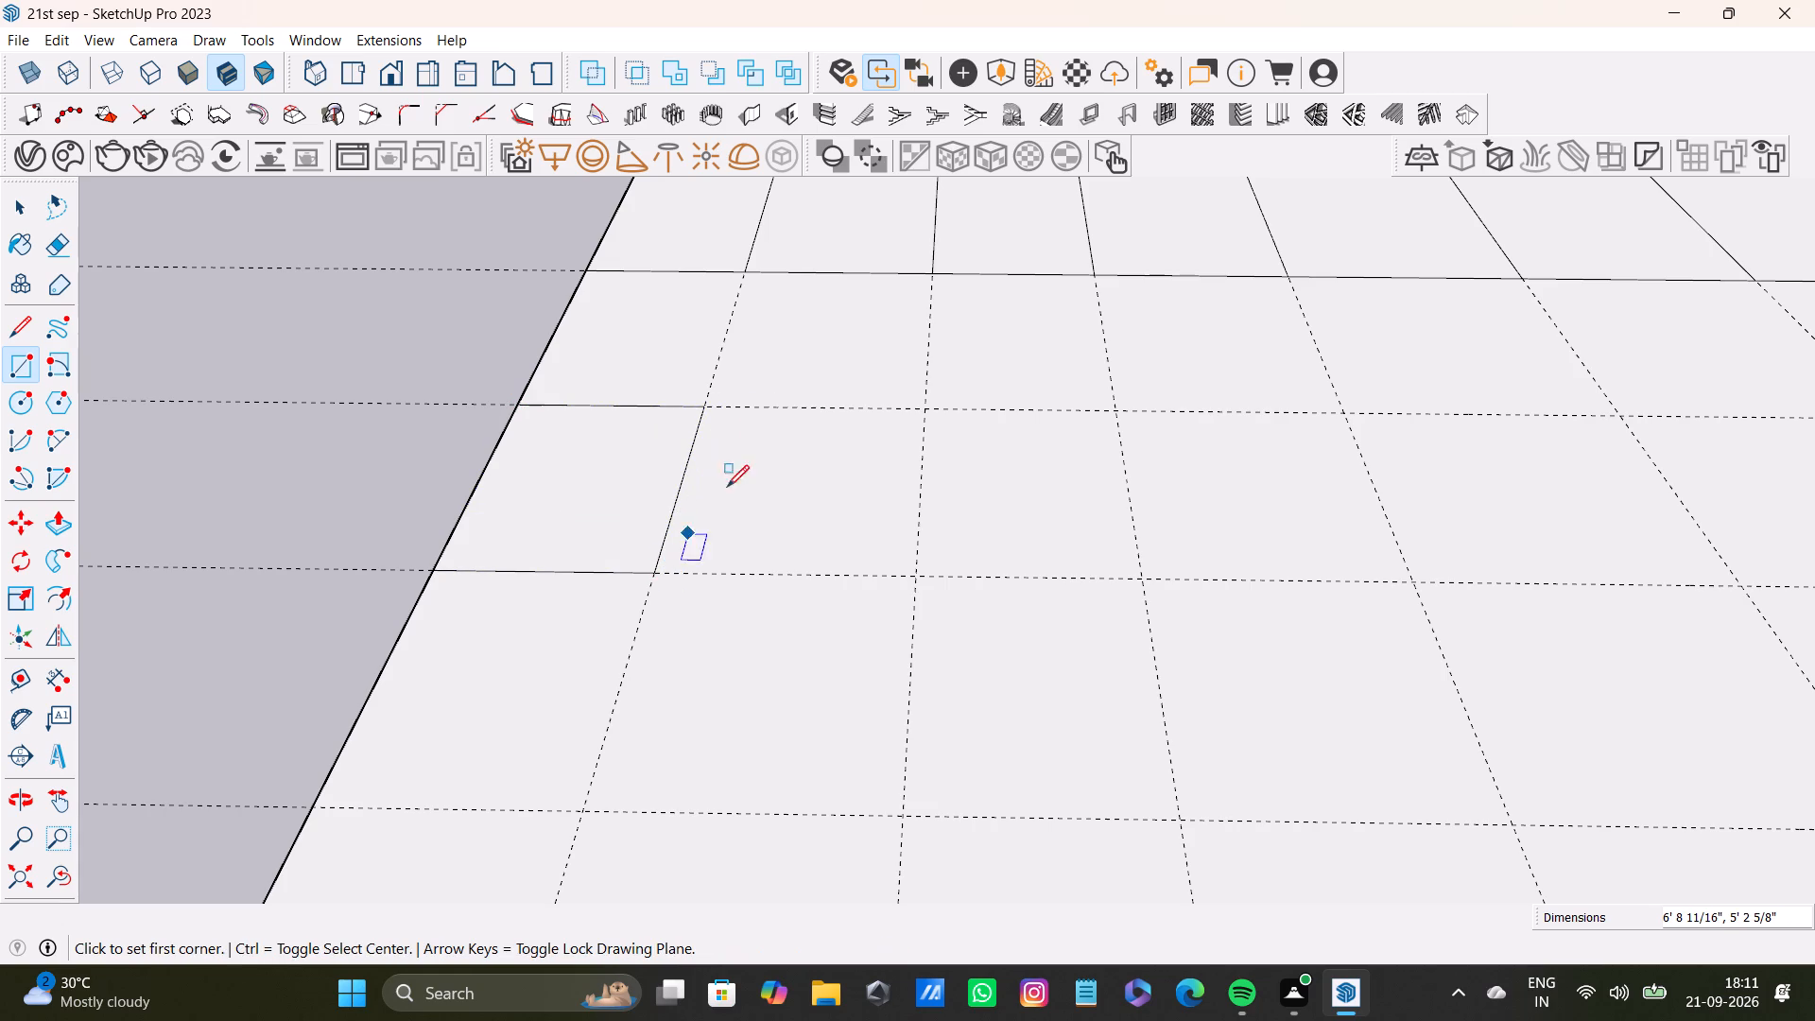
left_click_drag(701, 406, 716, 407)
left_click(918, 574)
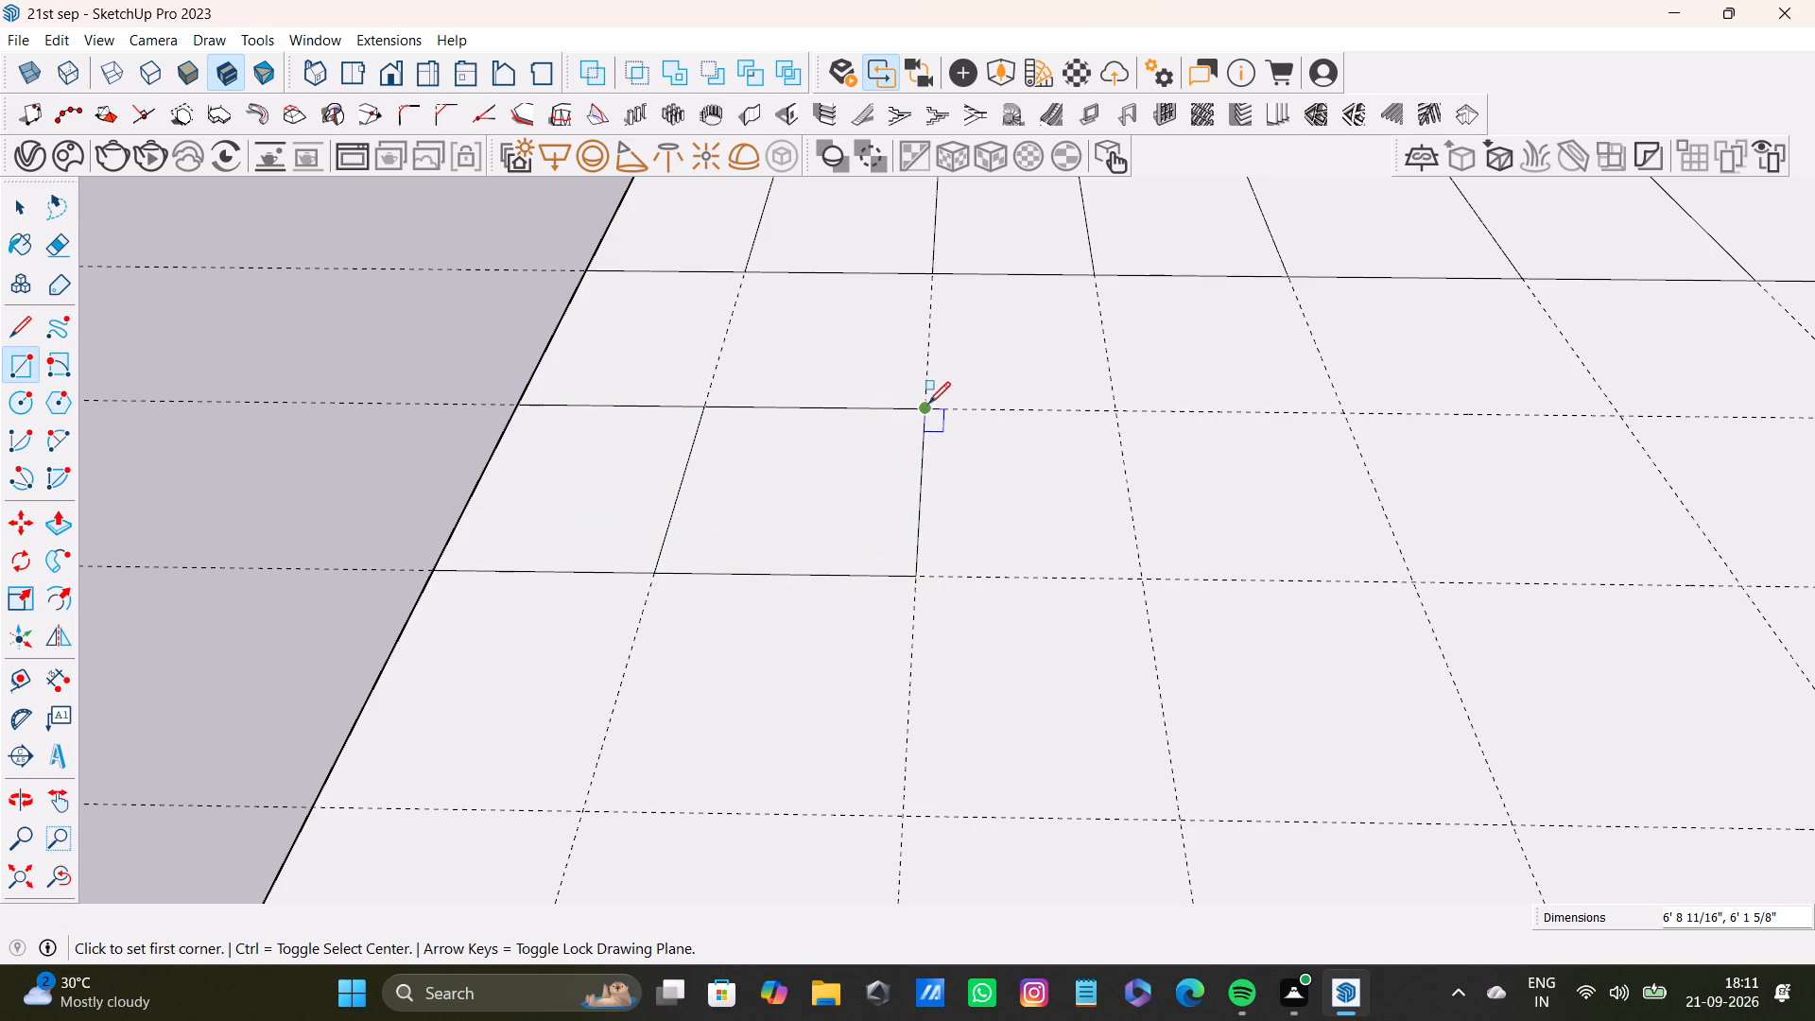
Add three more adjoining rectangles about 6'9" deep between the third and fourth cross guides, continuing away from the house.
left_click(928, 407)
left_click(1142, 579)
left_click(1117, 408)
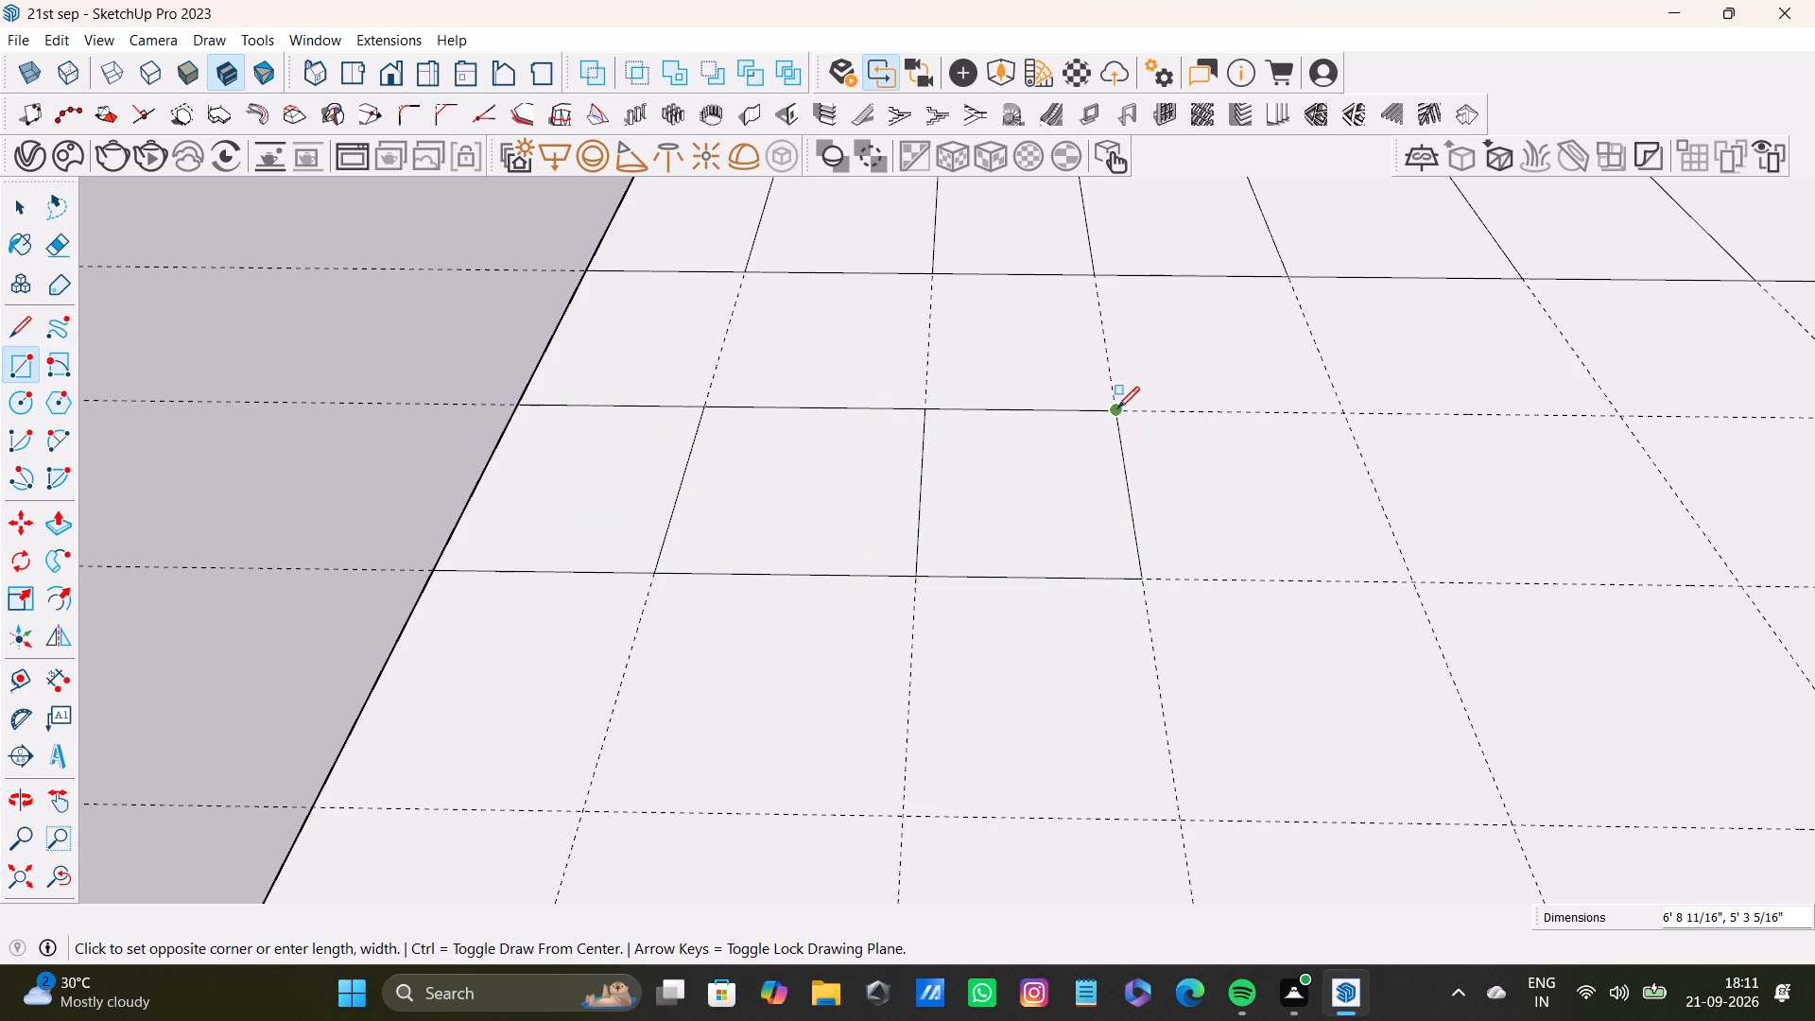
left_click(1416, 581)
scroll(1400, 567, "down", 4)
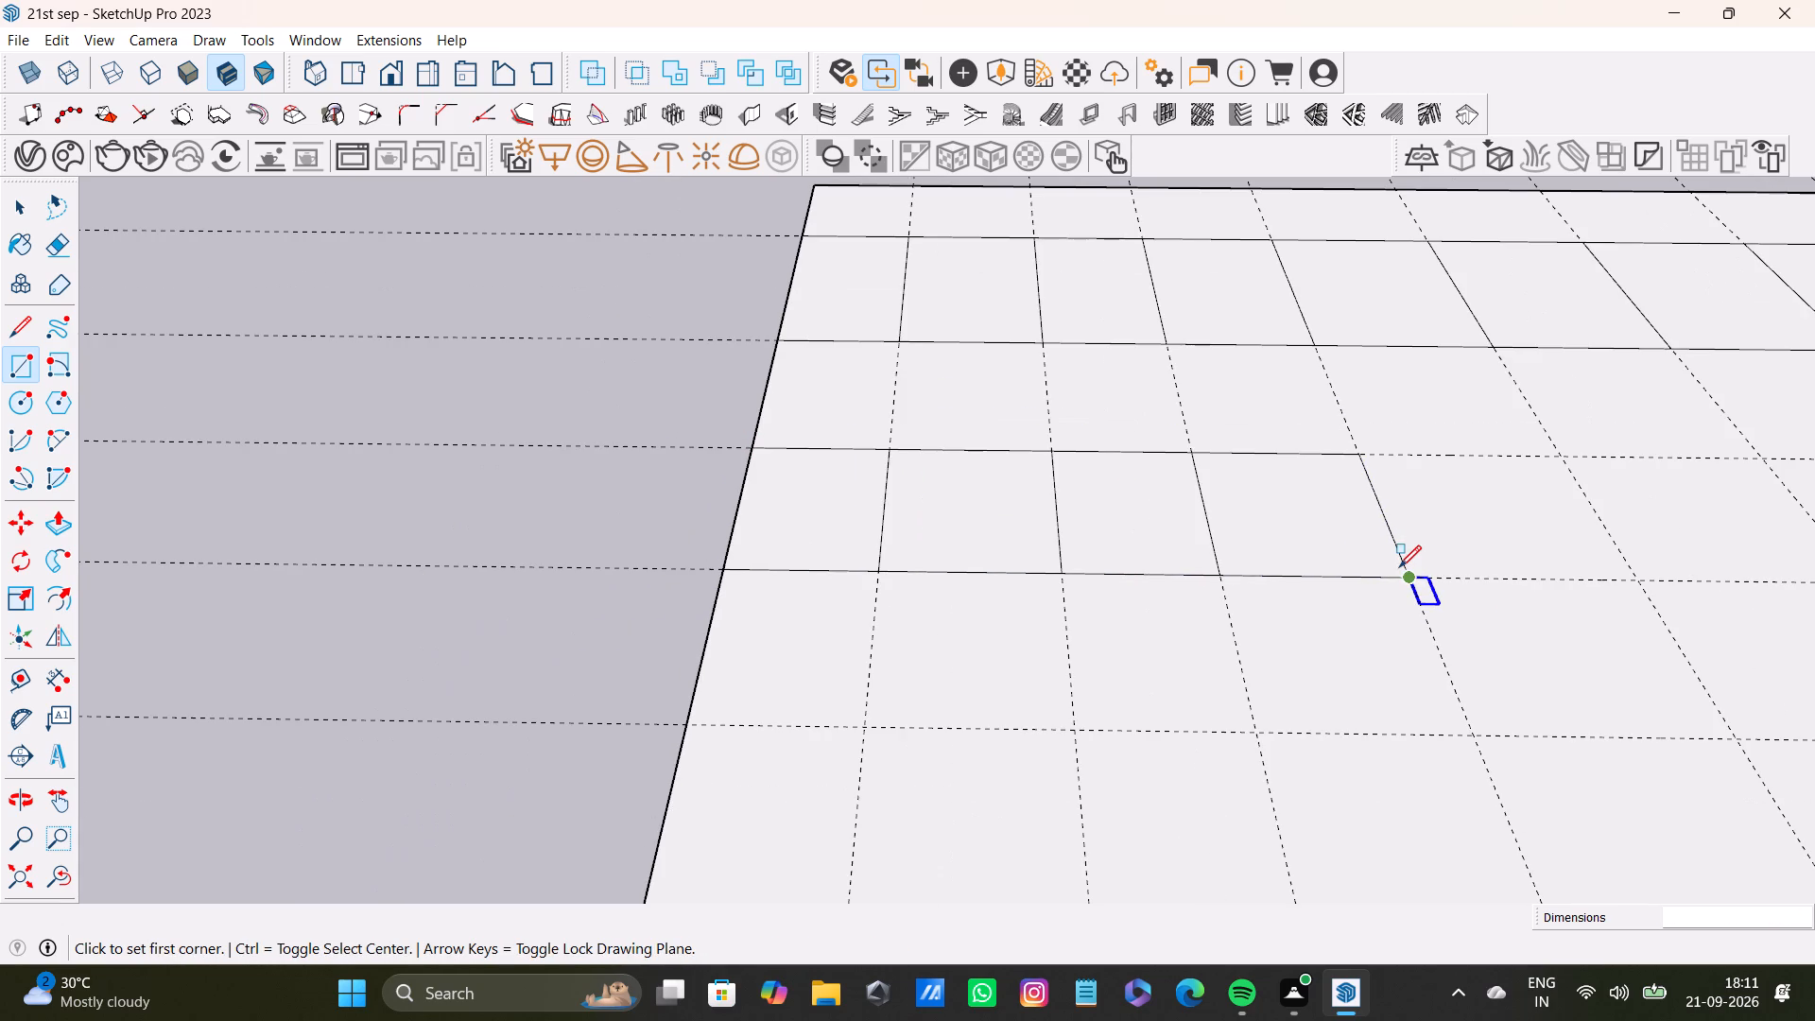
scroll(1401, 560, "down", 1, "shift")
middle_click_drag(1407, 554, 934, 571, "shift")
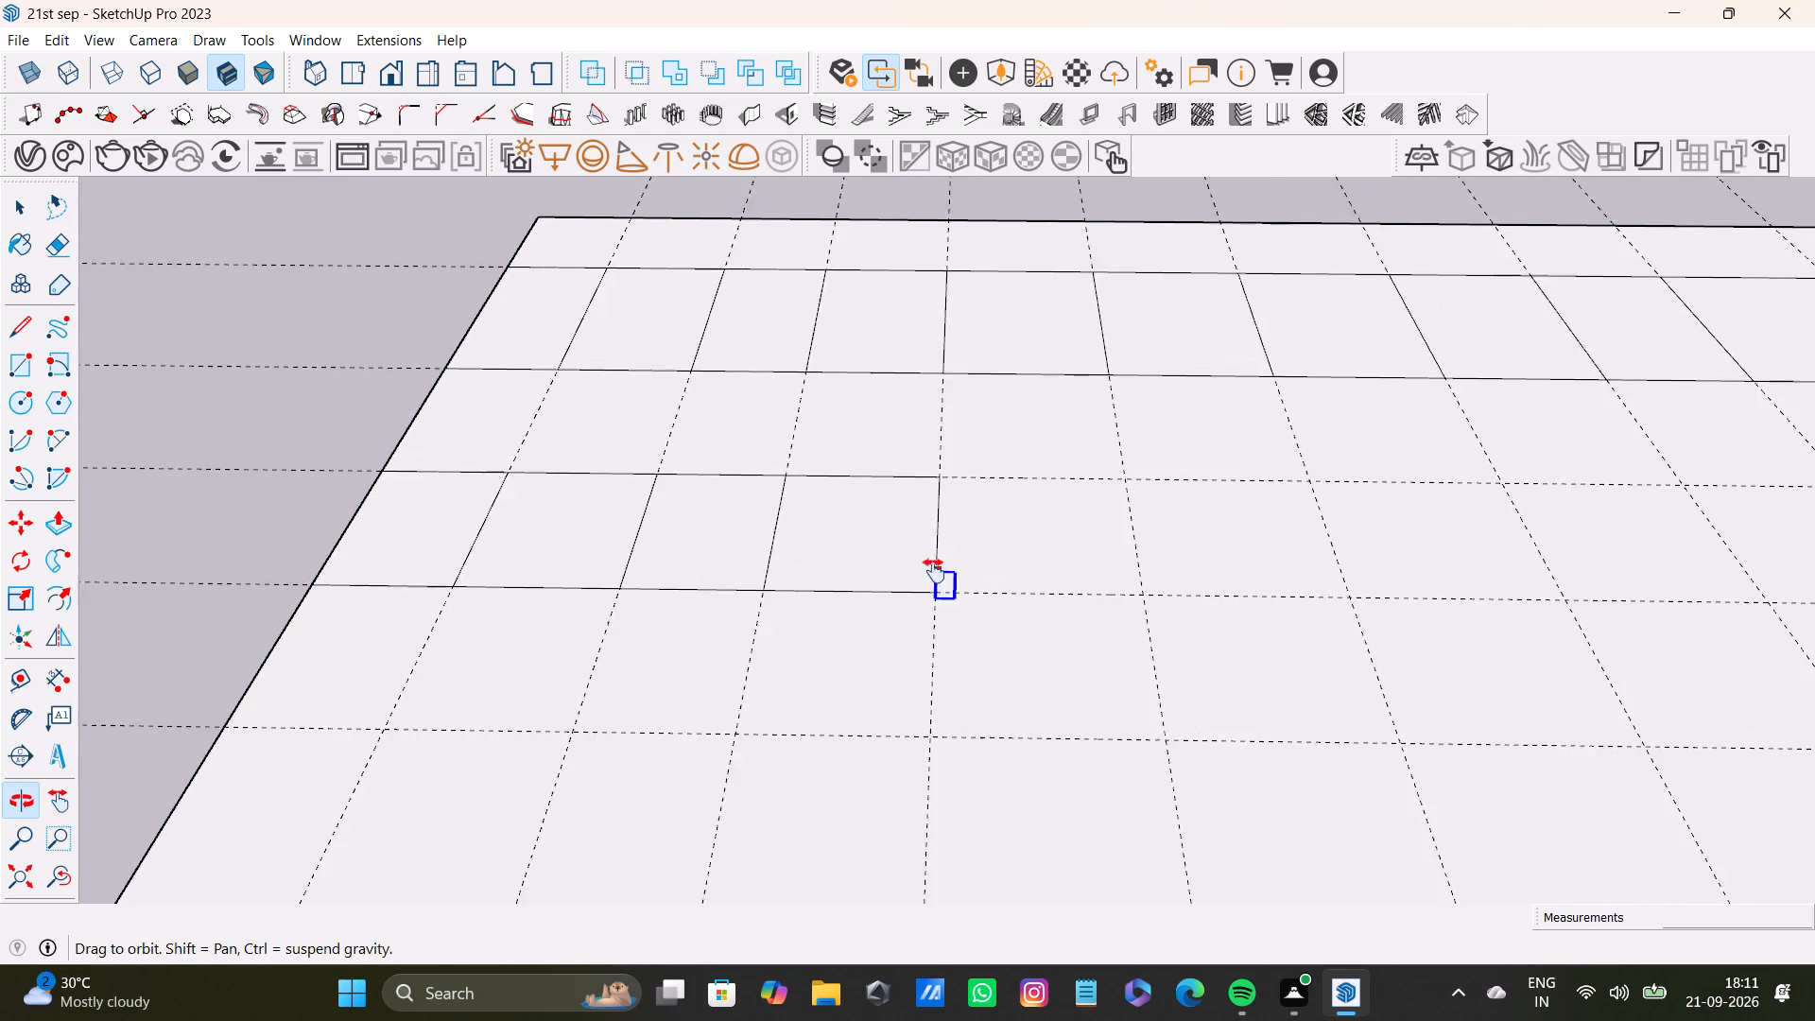
middle_click_drag(934, 571, 931, 572, "shift")
scroll(931, 572, "down", 1, "shift")
left_click(928, 491)
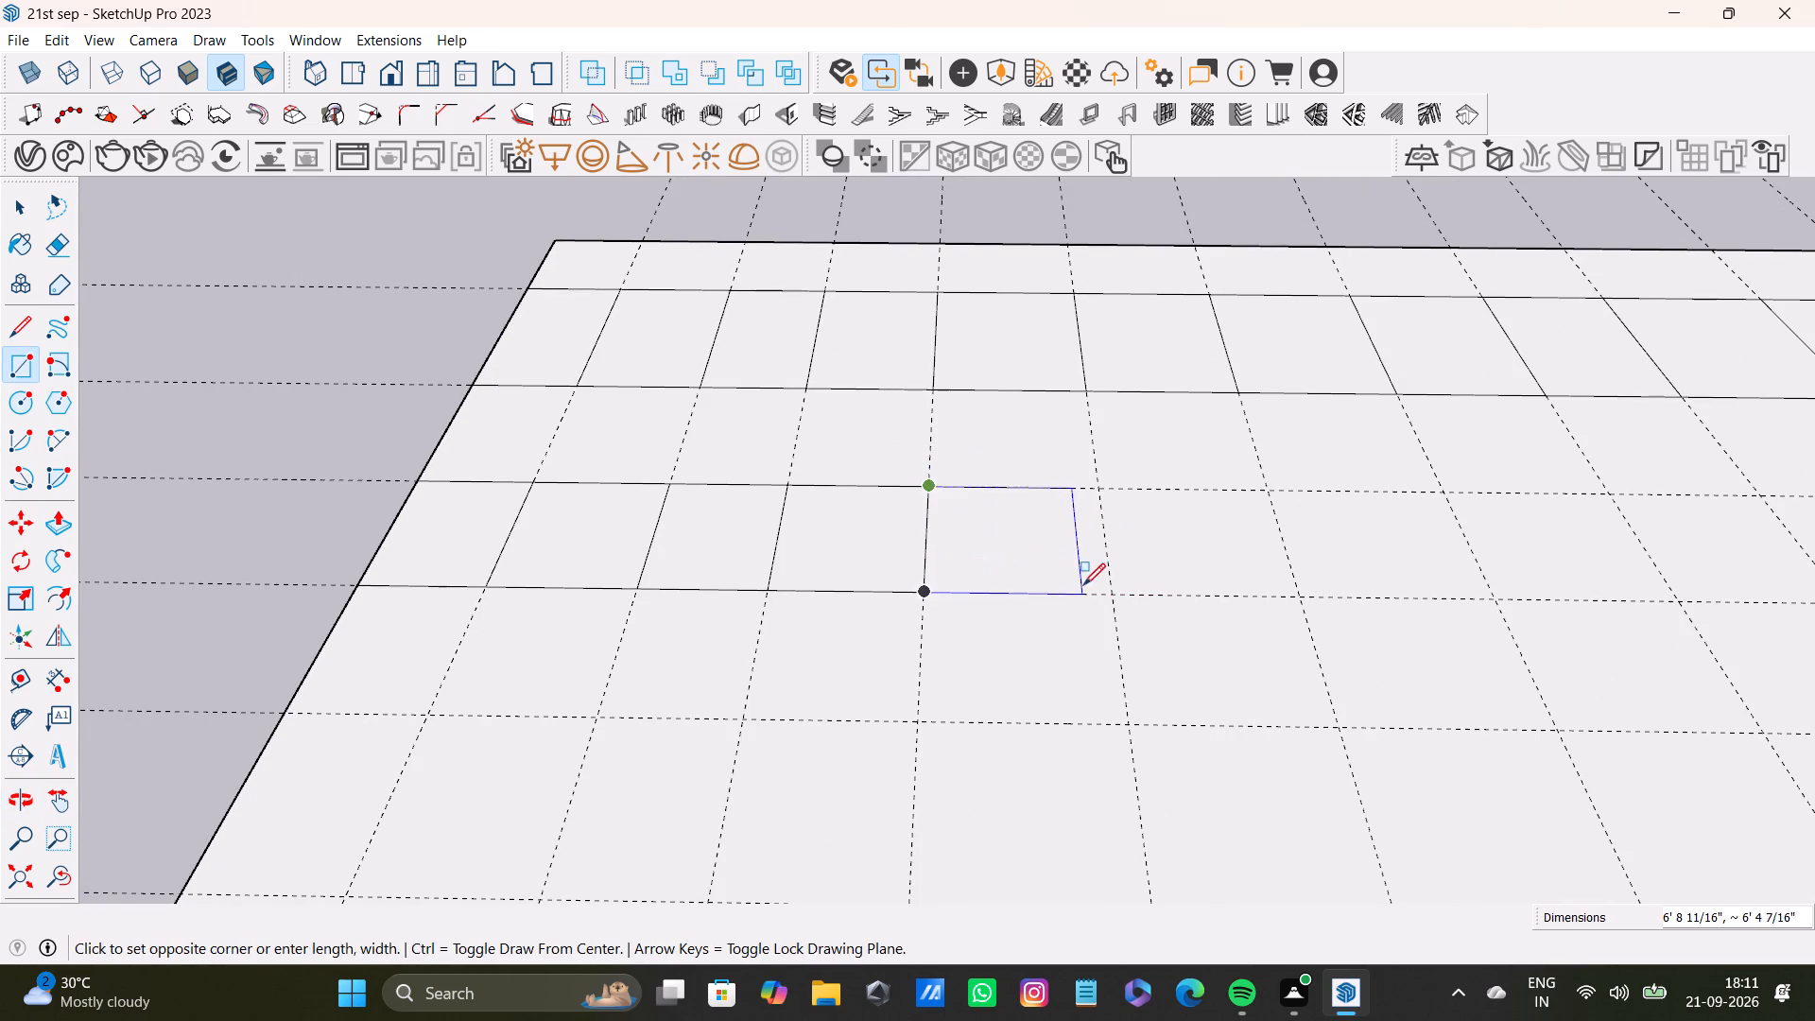
left_click(1114, 589)
Fill the following three grid cells between the third and fourth cross guides with adjoining rectangles about 6'9" deep.
scroll(1111, 589, "down", 2)
middle_click_drag(1161, 592, 965, 522, "shift")
scroll(902, 434, "up", 2)
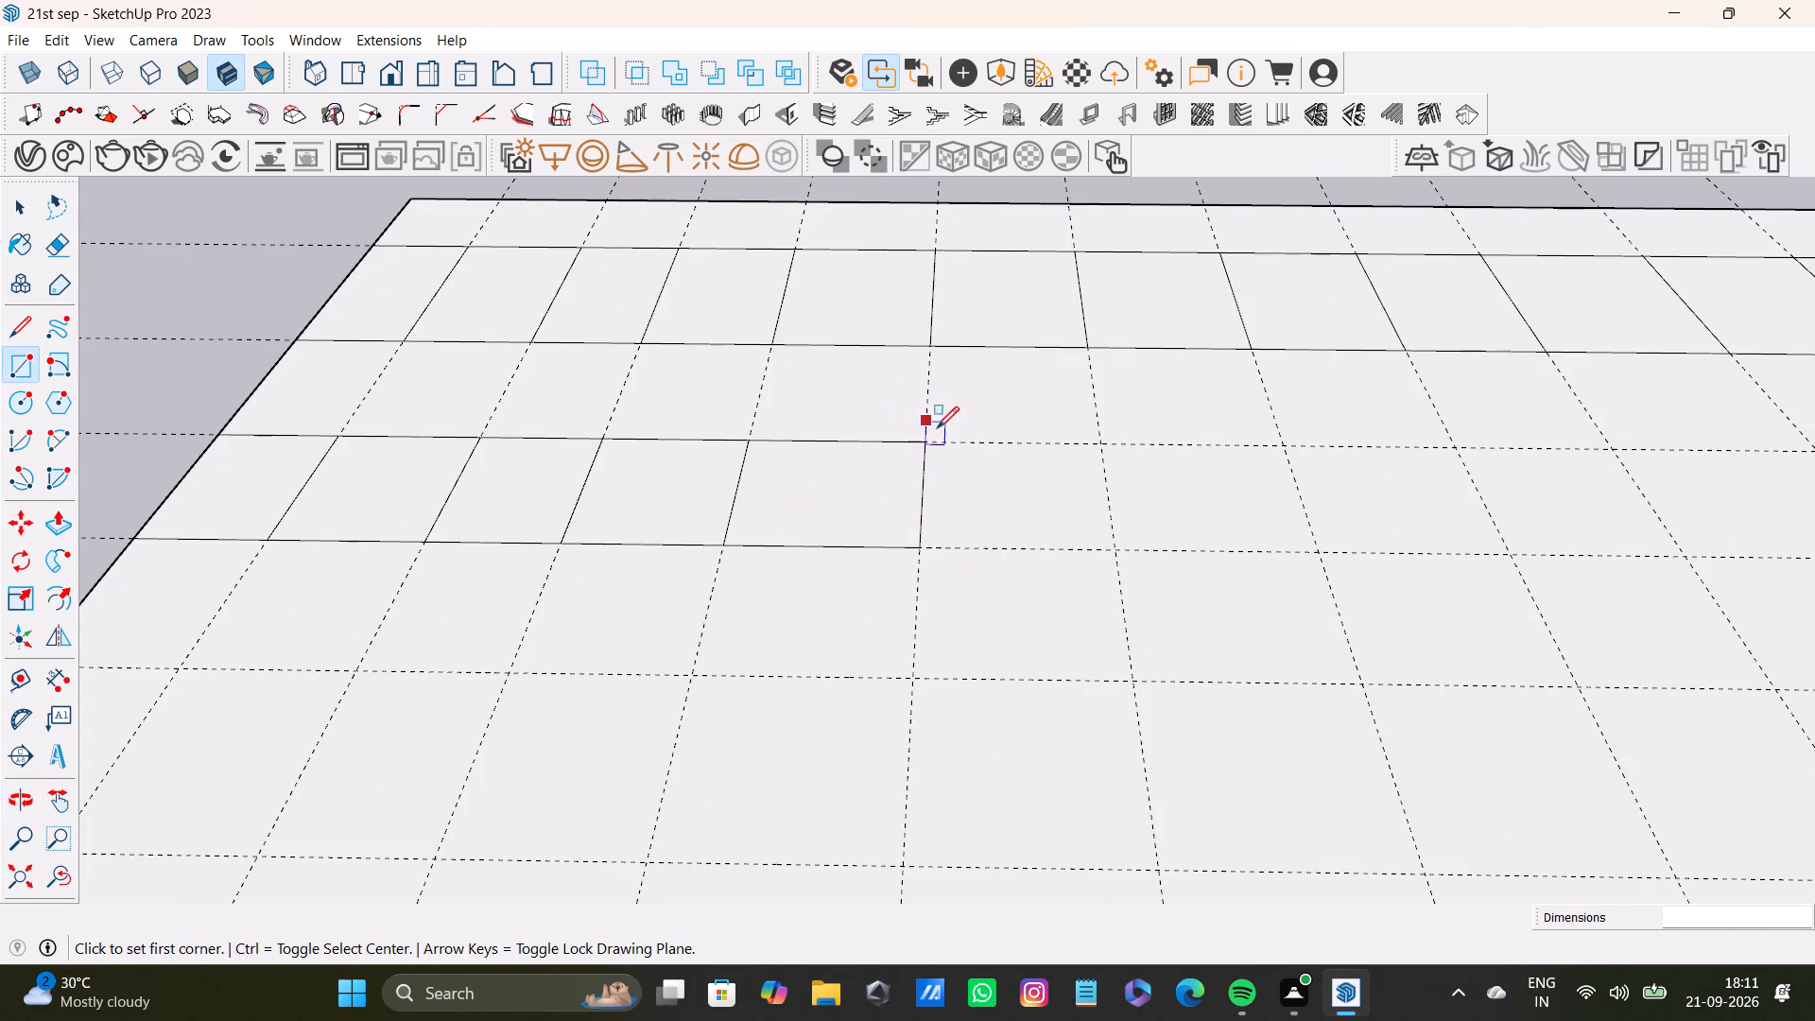
left_click(923, 440)
left_click(1114, 549)
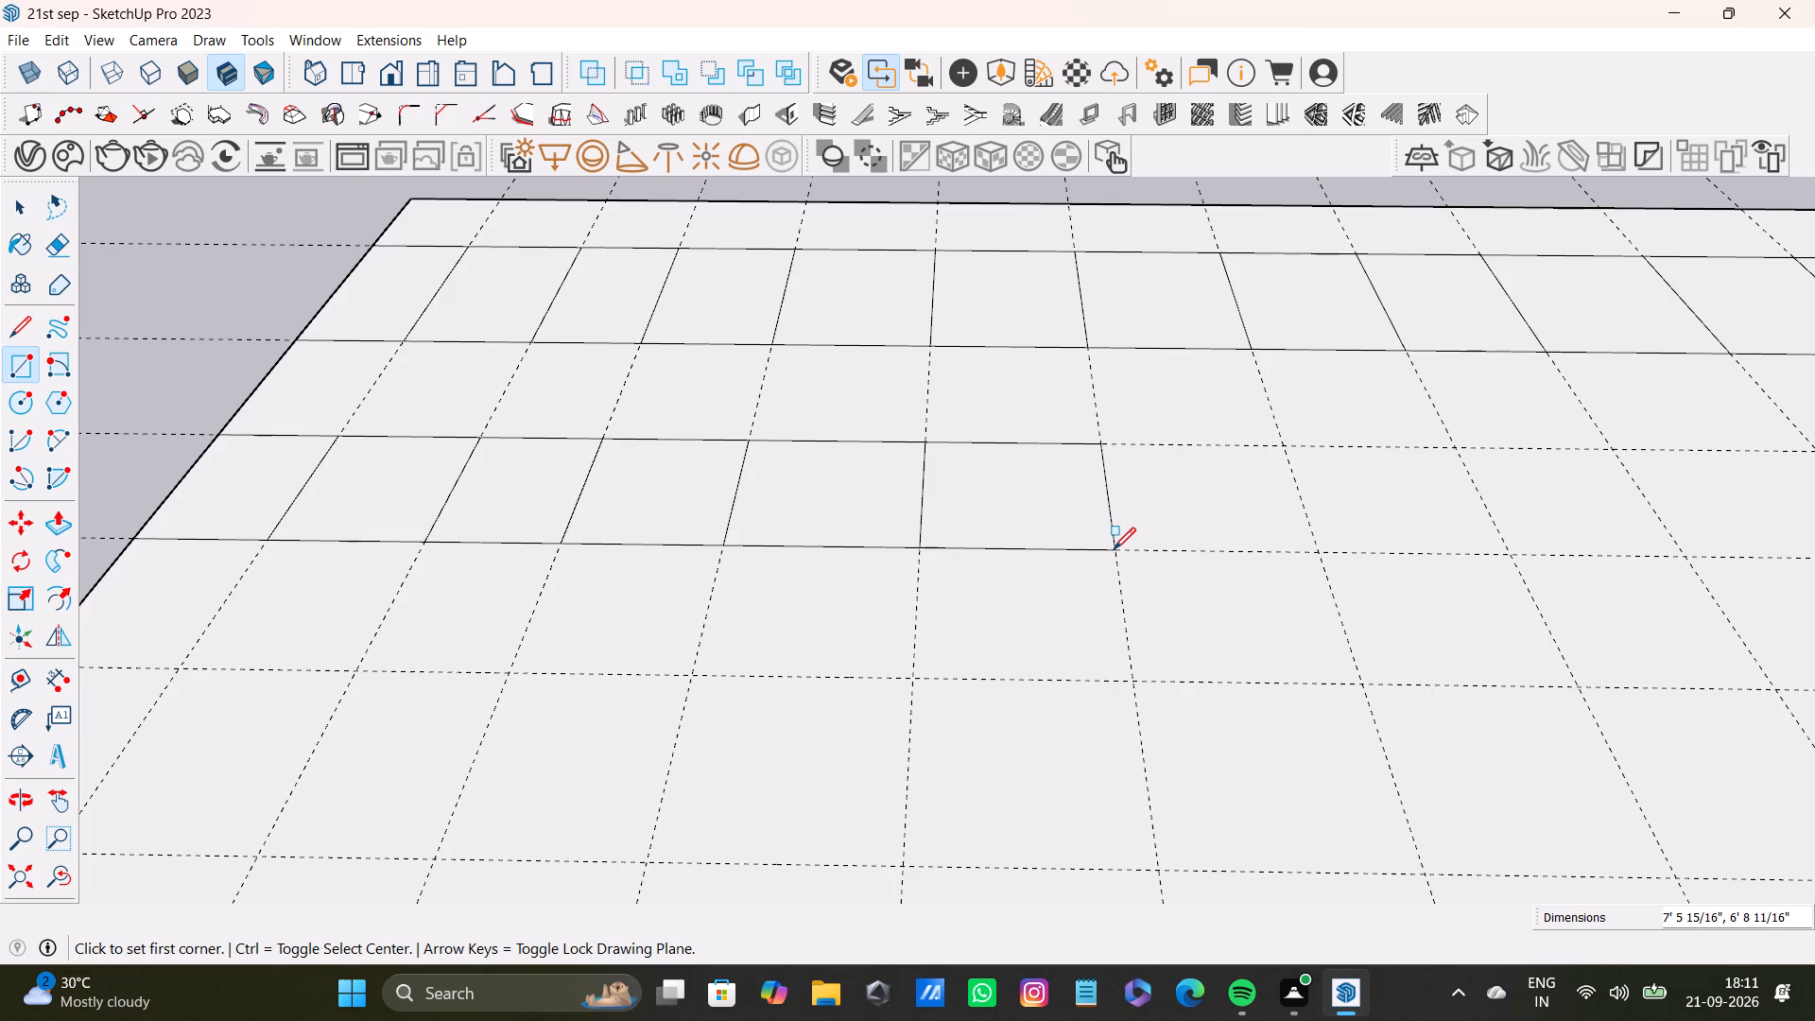
scroll(1068, 433, "up", 4)
left_click(1115, 444)
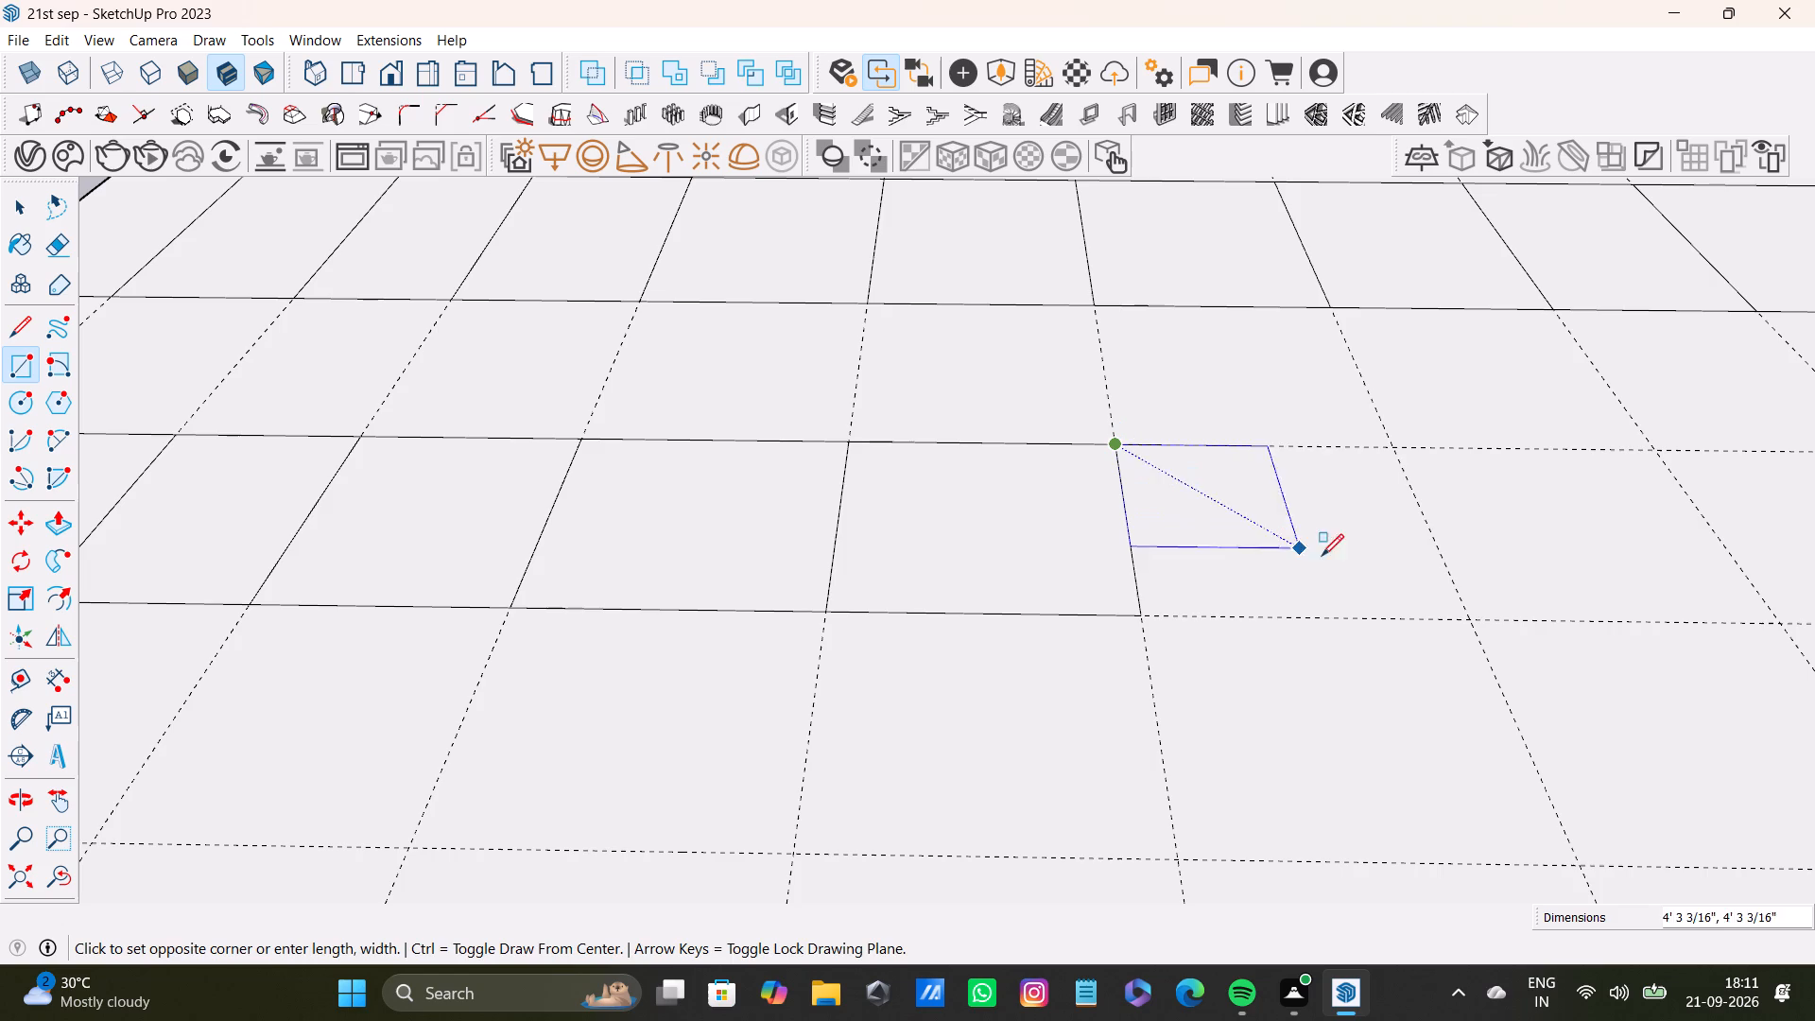
left_click(1470, 614)
scroll(1432, 599, "down", 3)
middle_click_drag(1432, 603, 1018, 588, "shift")
scroll(1023, 568, "up", 2)
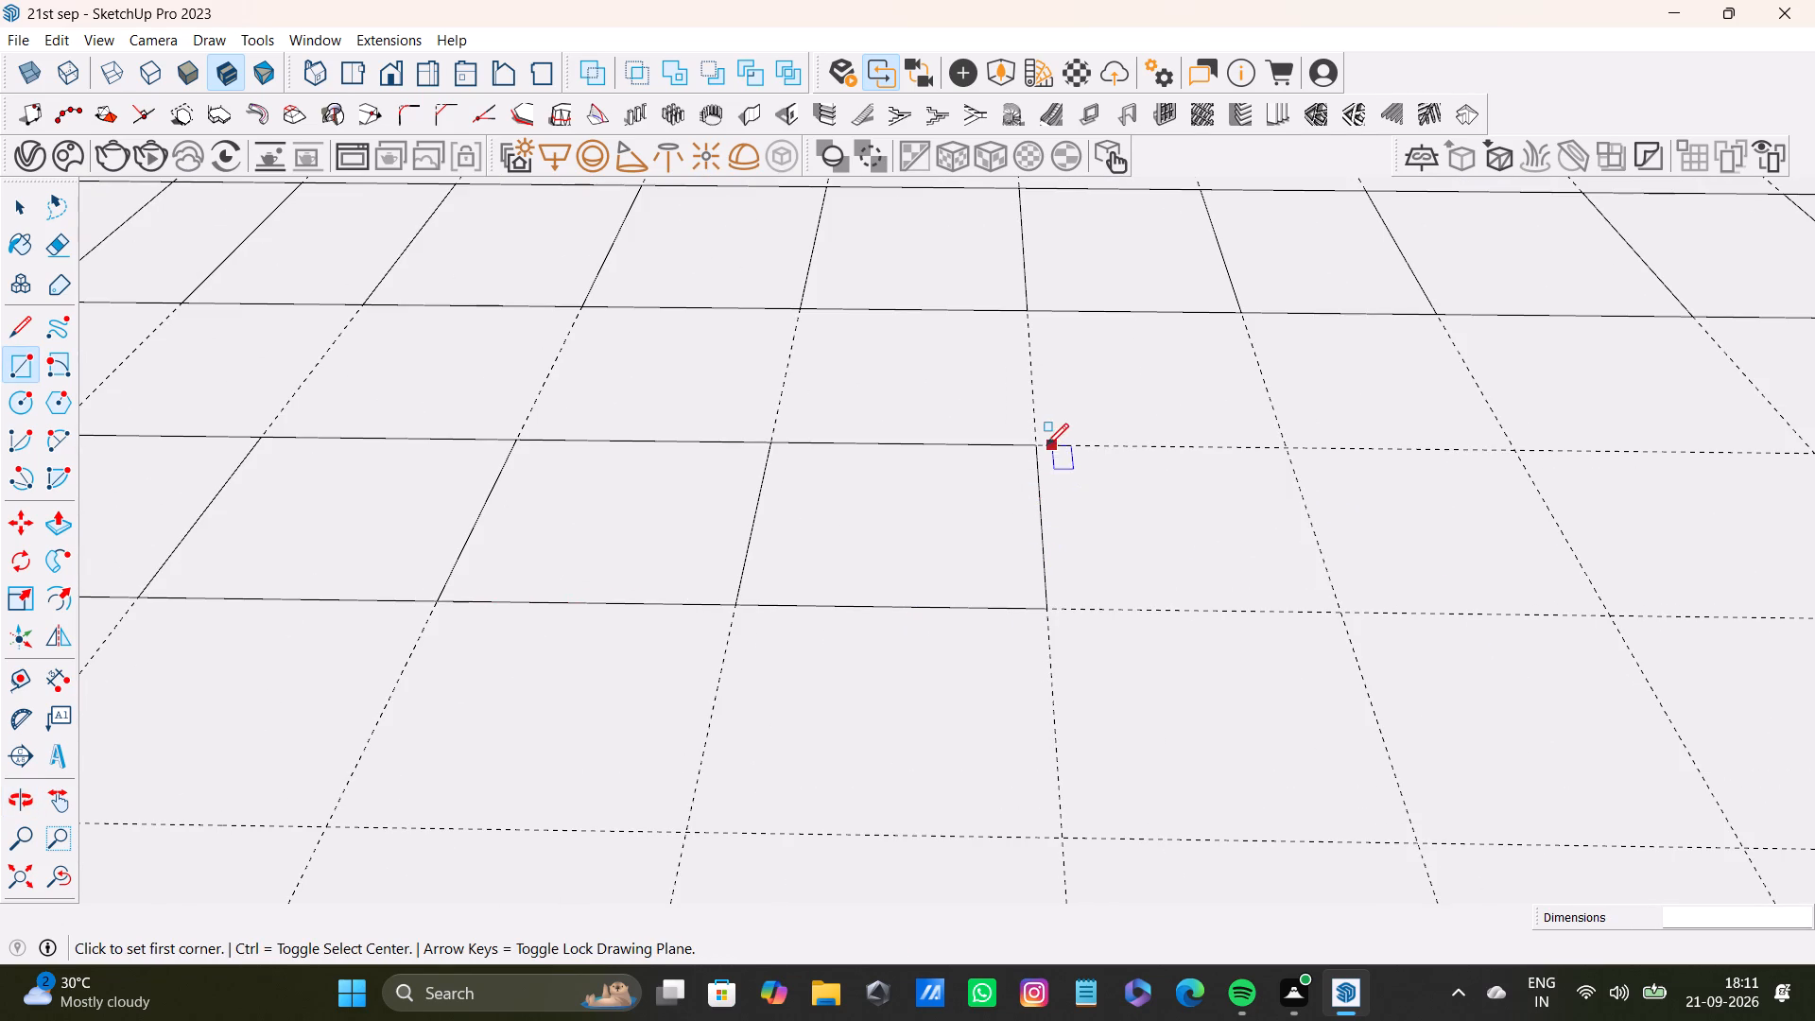
left_click(1037, 445)
left_click(1340, 614)
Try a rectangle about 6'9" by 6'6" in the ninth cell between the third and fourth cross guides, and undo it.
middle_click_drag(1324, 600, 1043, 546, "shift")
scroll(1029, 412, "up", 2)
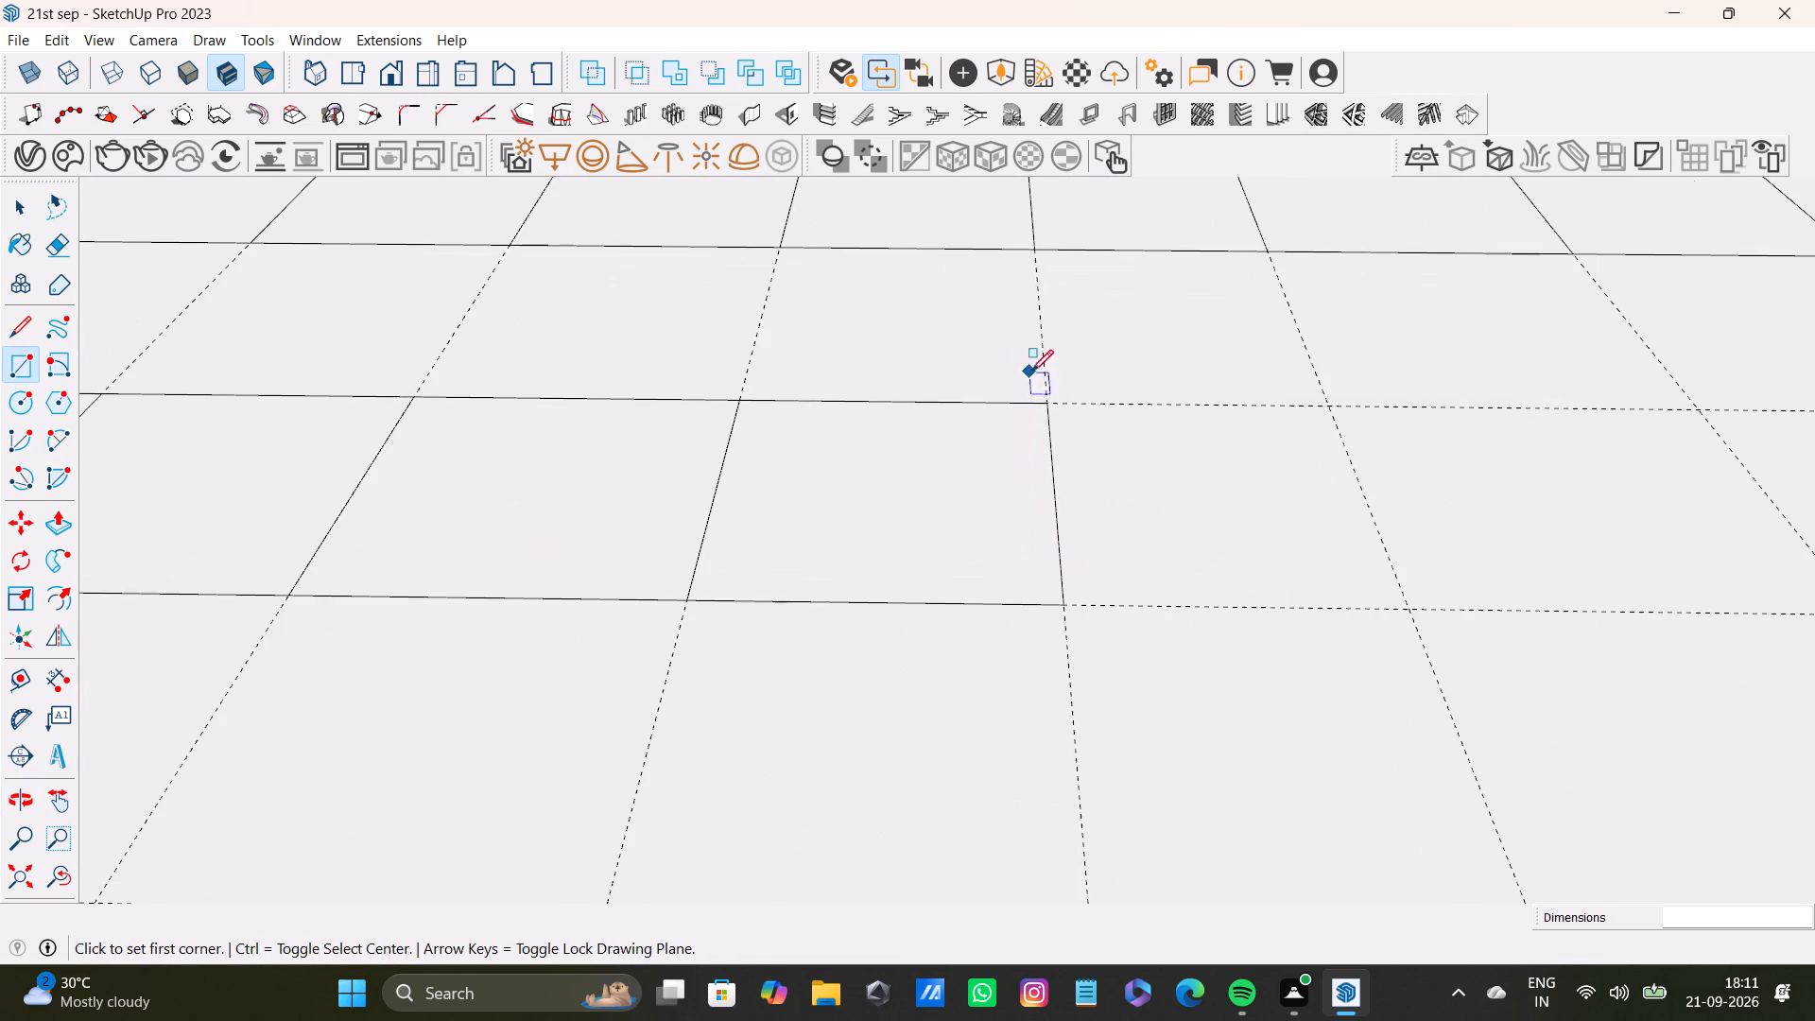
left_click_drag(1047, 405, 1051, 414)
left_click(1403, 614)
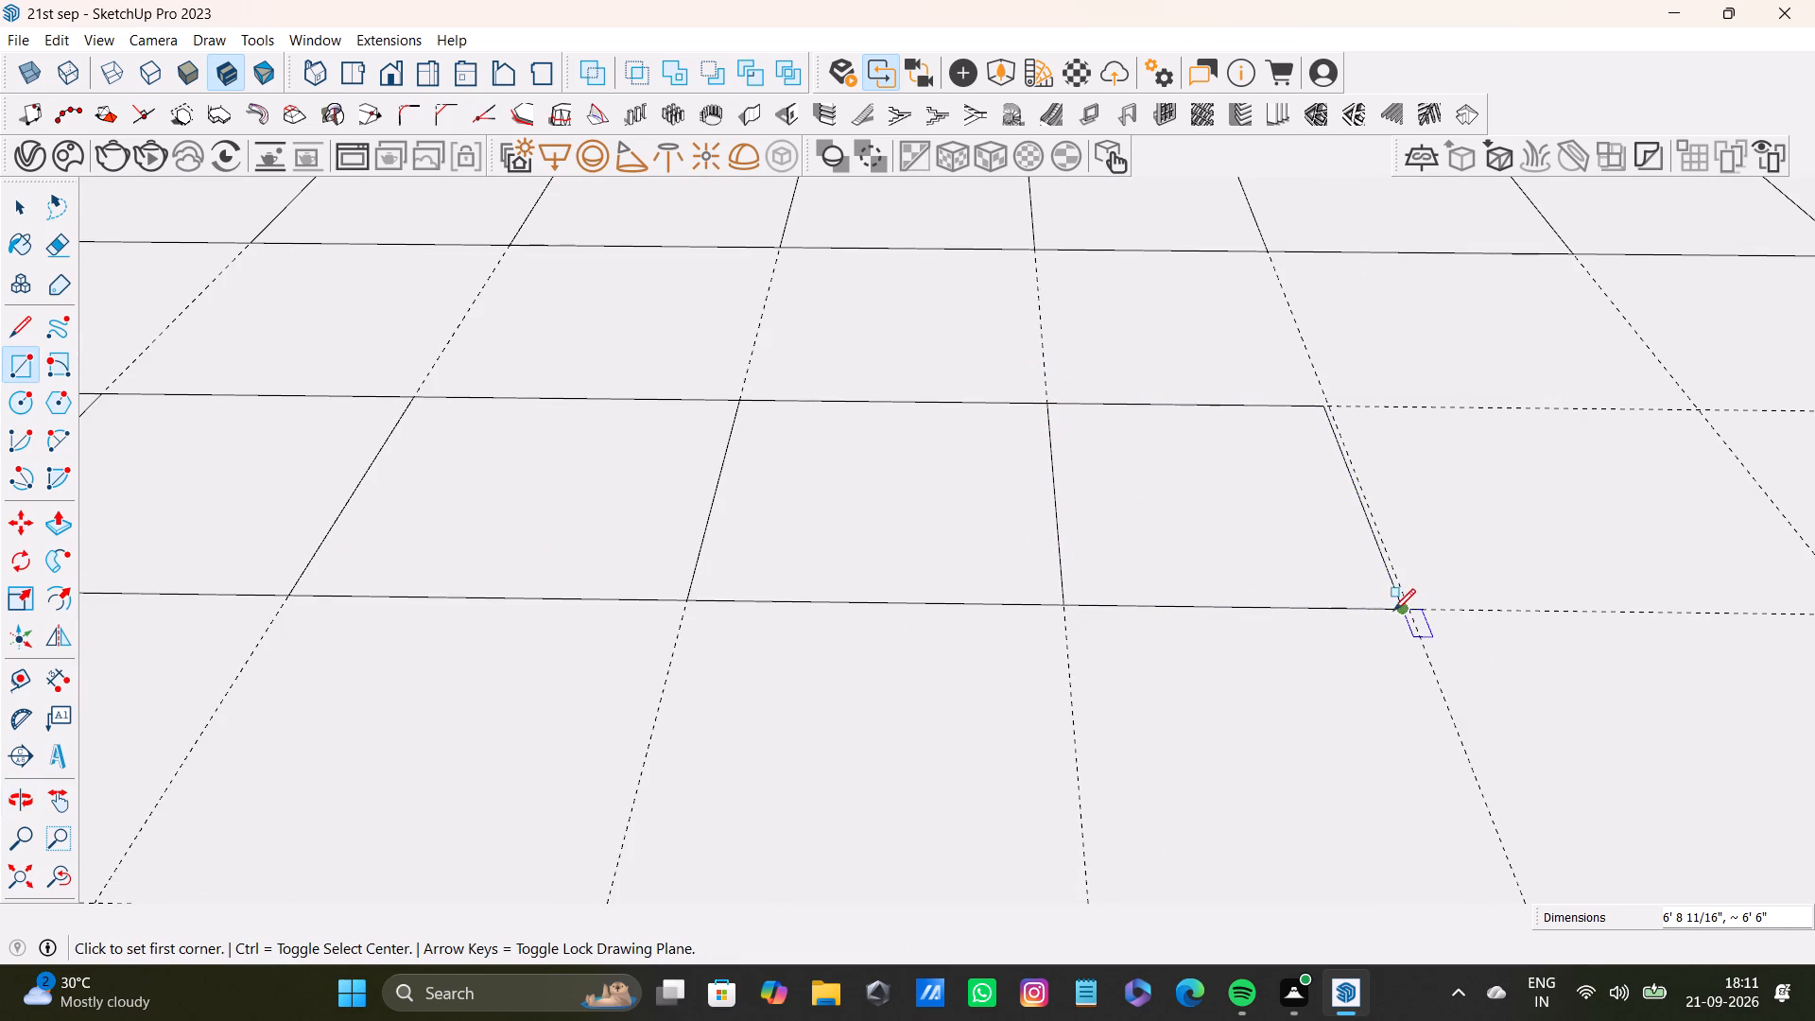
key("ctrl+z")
Draw rectangles in the ninth and tenth cells between the third and fourth cross guides, about 6'7" and 8'6" wide.
left_click(1050, 407)
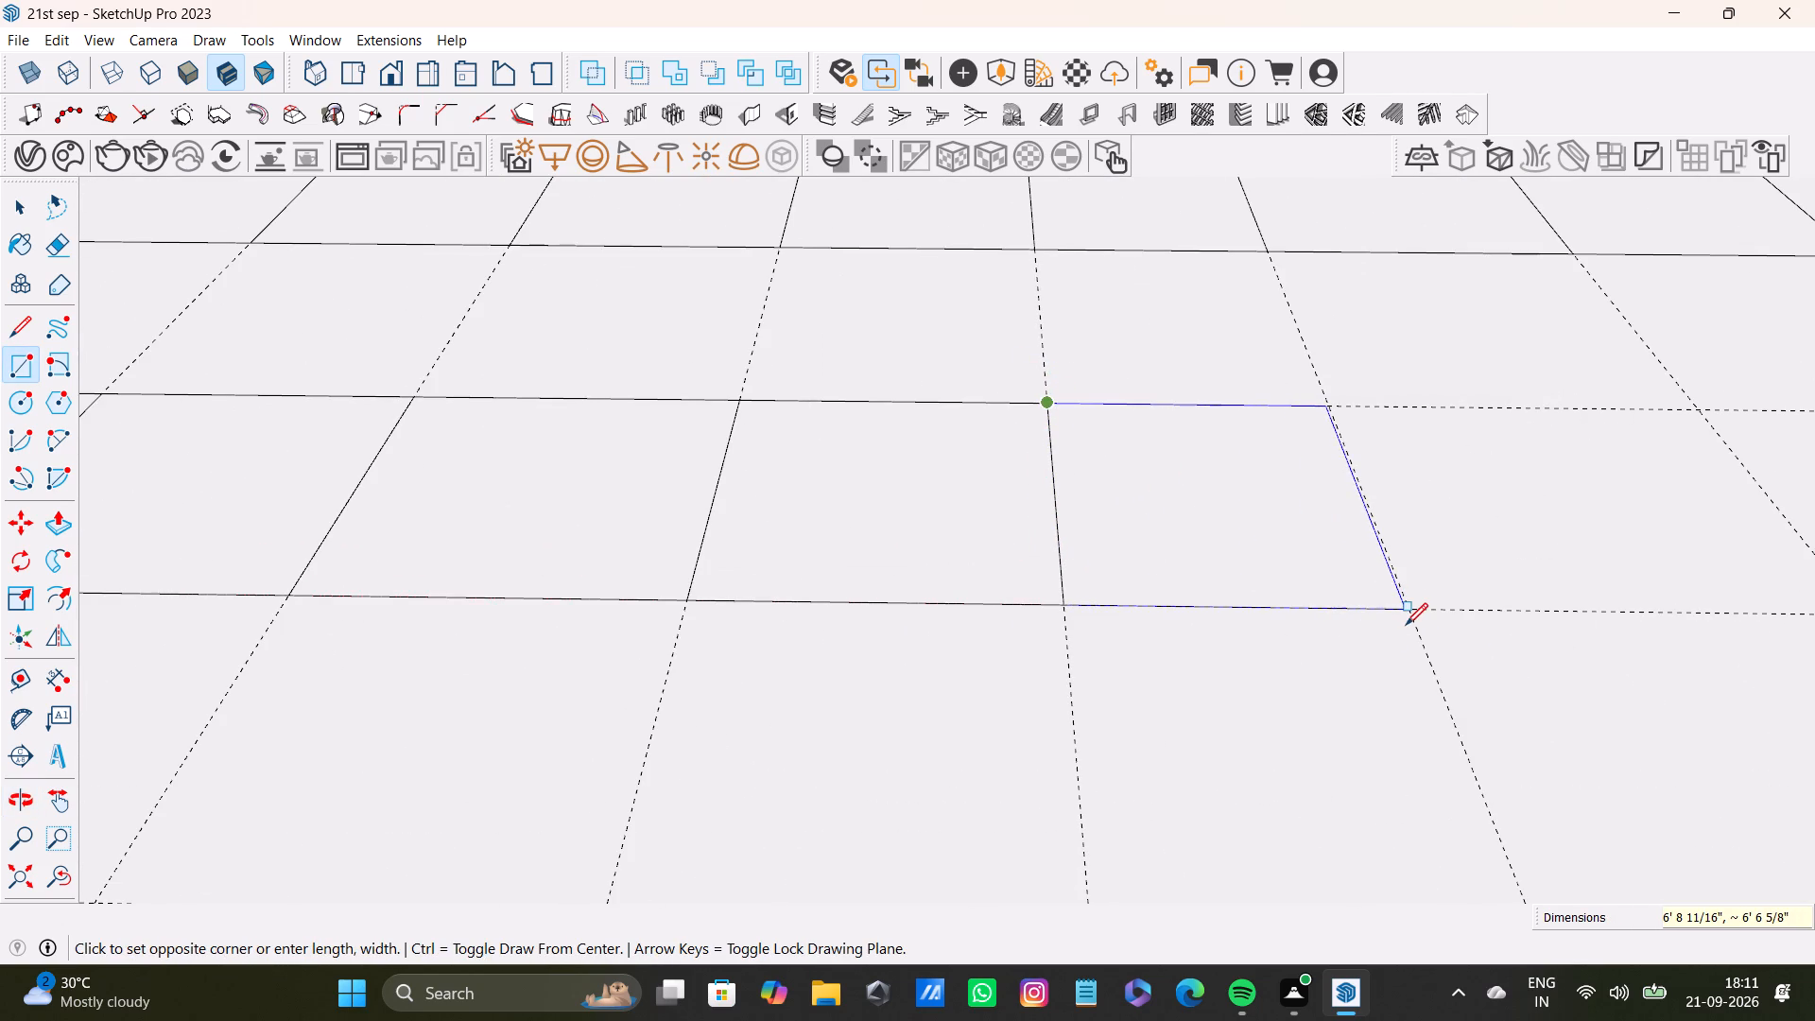
left_click(1404, 610)
scroll(1392, 612, "down", 4)
middle_click_drag(1392, 609, 1022, 518, "shift")
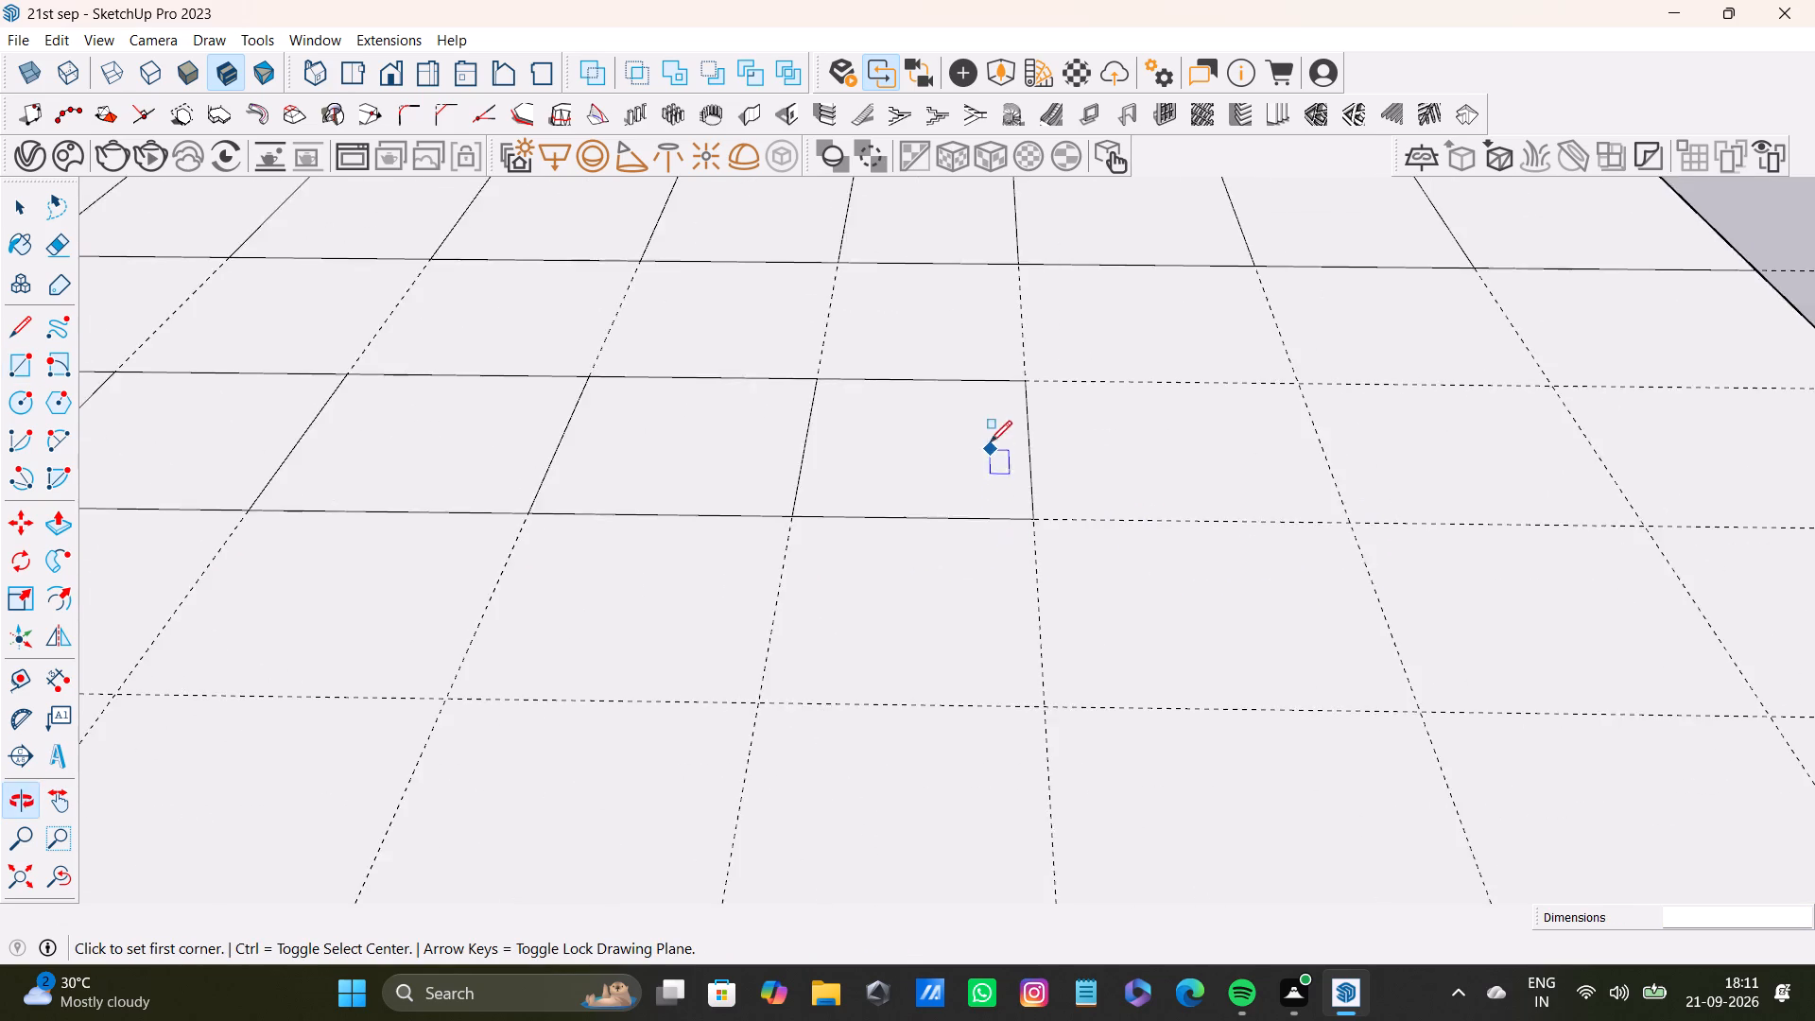
scroll(990, 442, "up", 2)
left_click(1032, 372)
left_click(1437, 545)
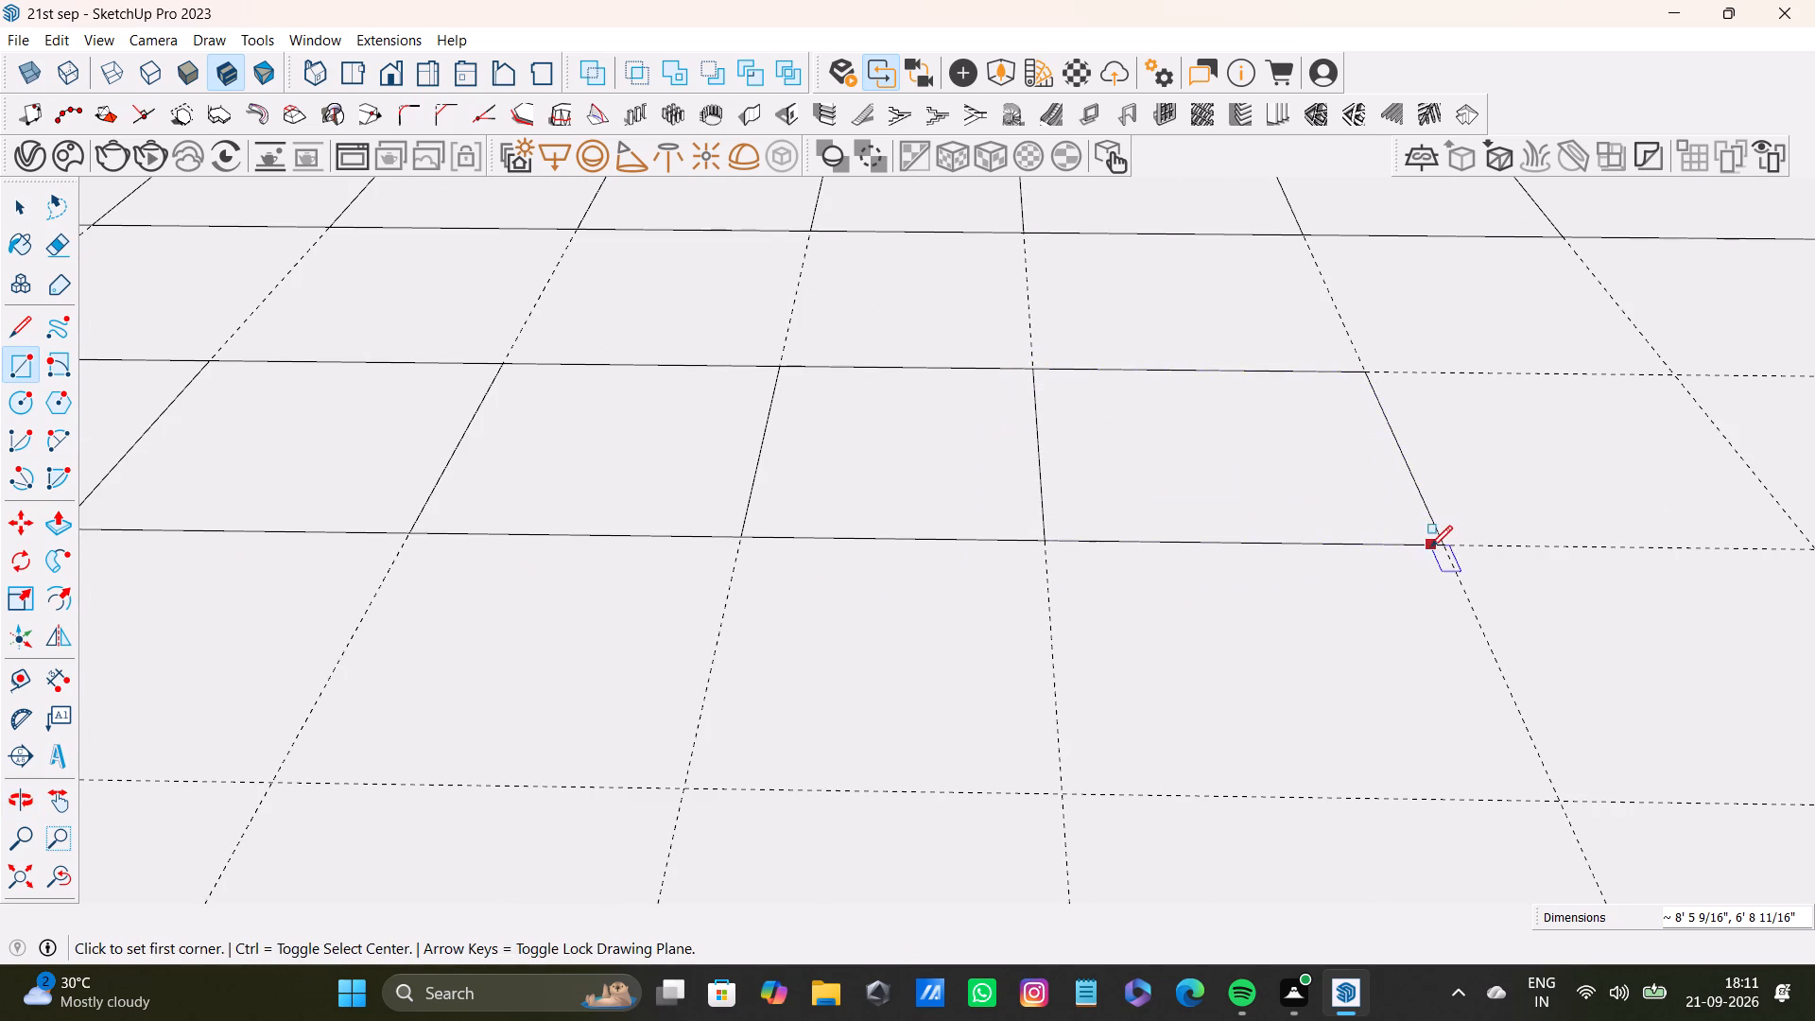
Complete the strip between the third and fourth cross guides with two more rectangles, ending at the edge farthest from the house.
scroll(1430, 547, "down", 3)
middle_click_drag(1430, 547, 1078, 483, "shift")
scroll(1087, 398, "up", 2)
left_click(1076, 351)
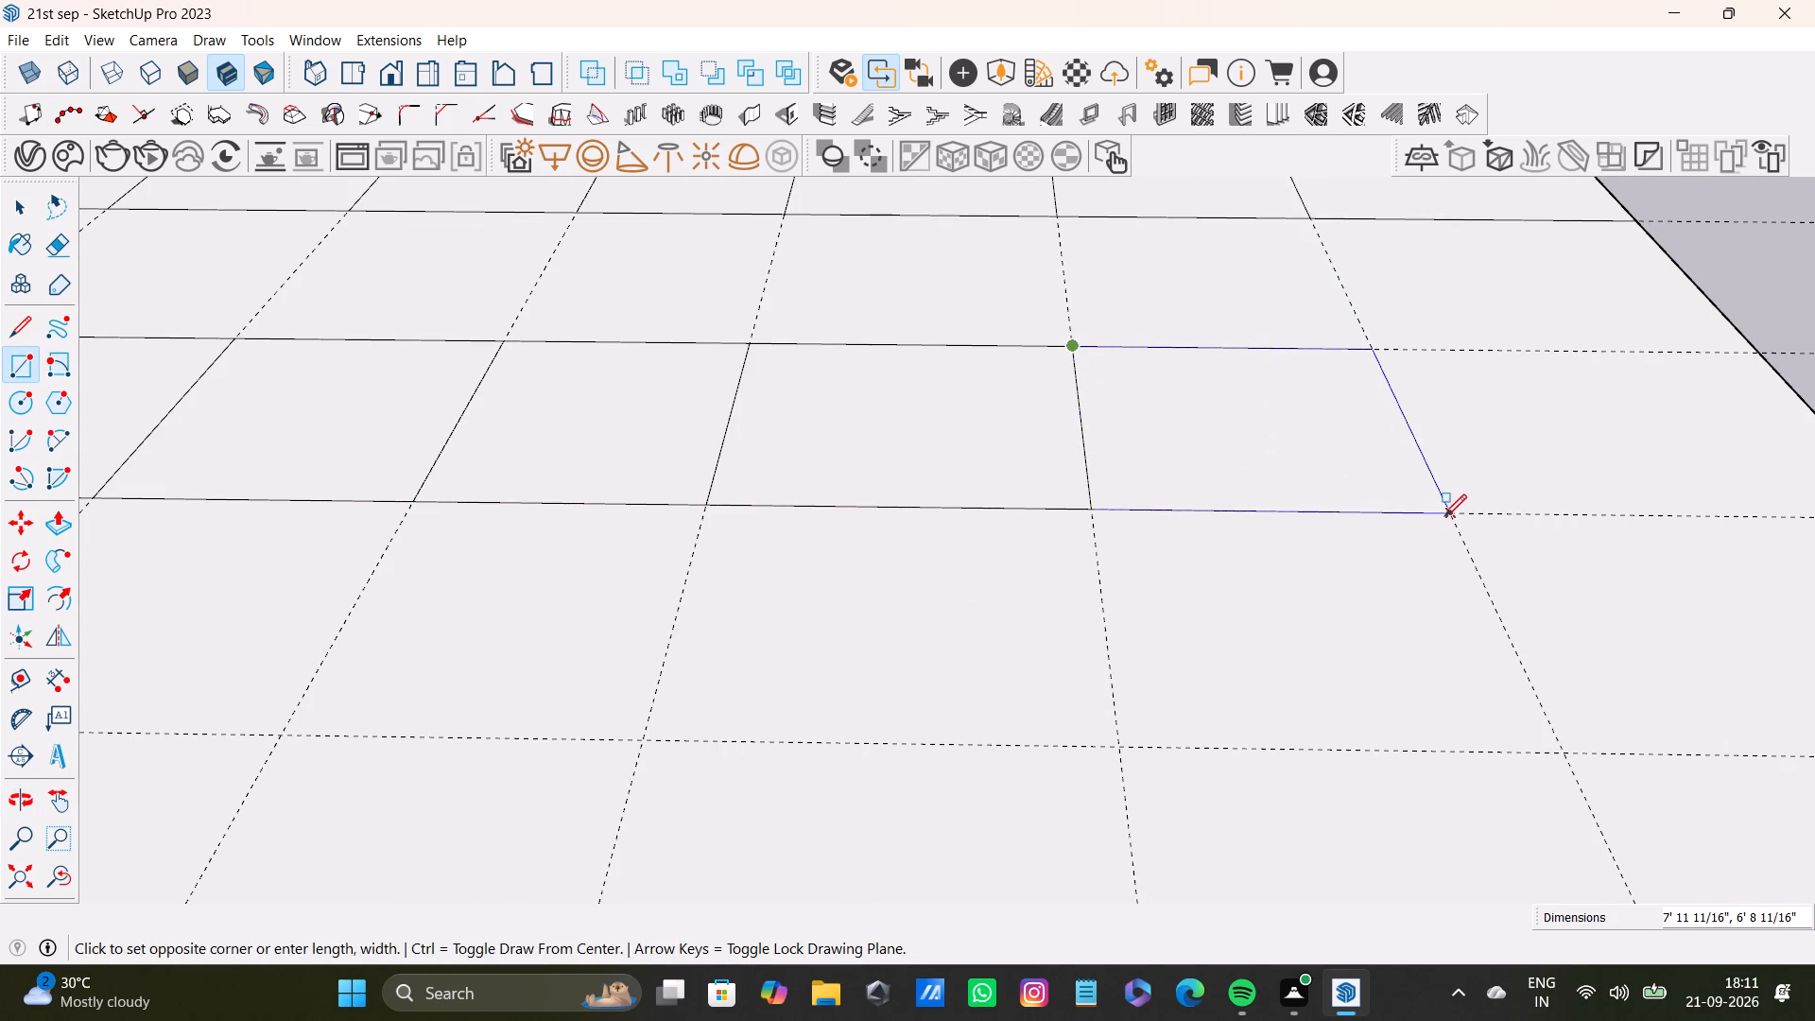
left_click(1444, 516)
middle_click_drag(1428, 521, 904, 591, "shift")
scroll(932, 486, "up", 2)
left_click(942, 392)
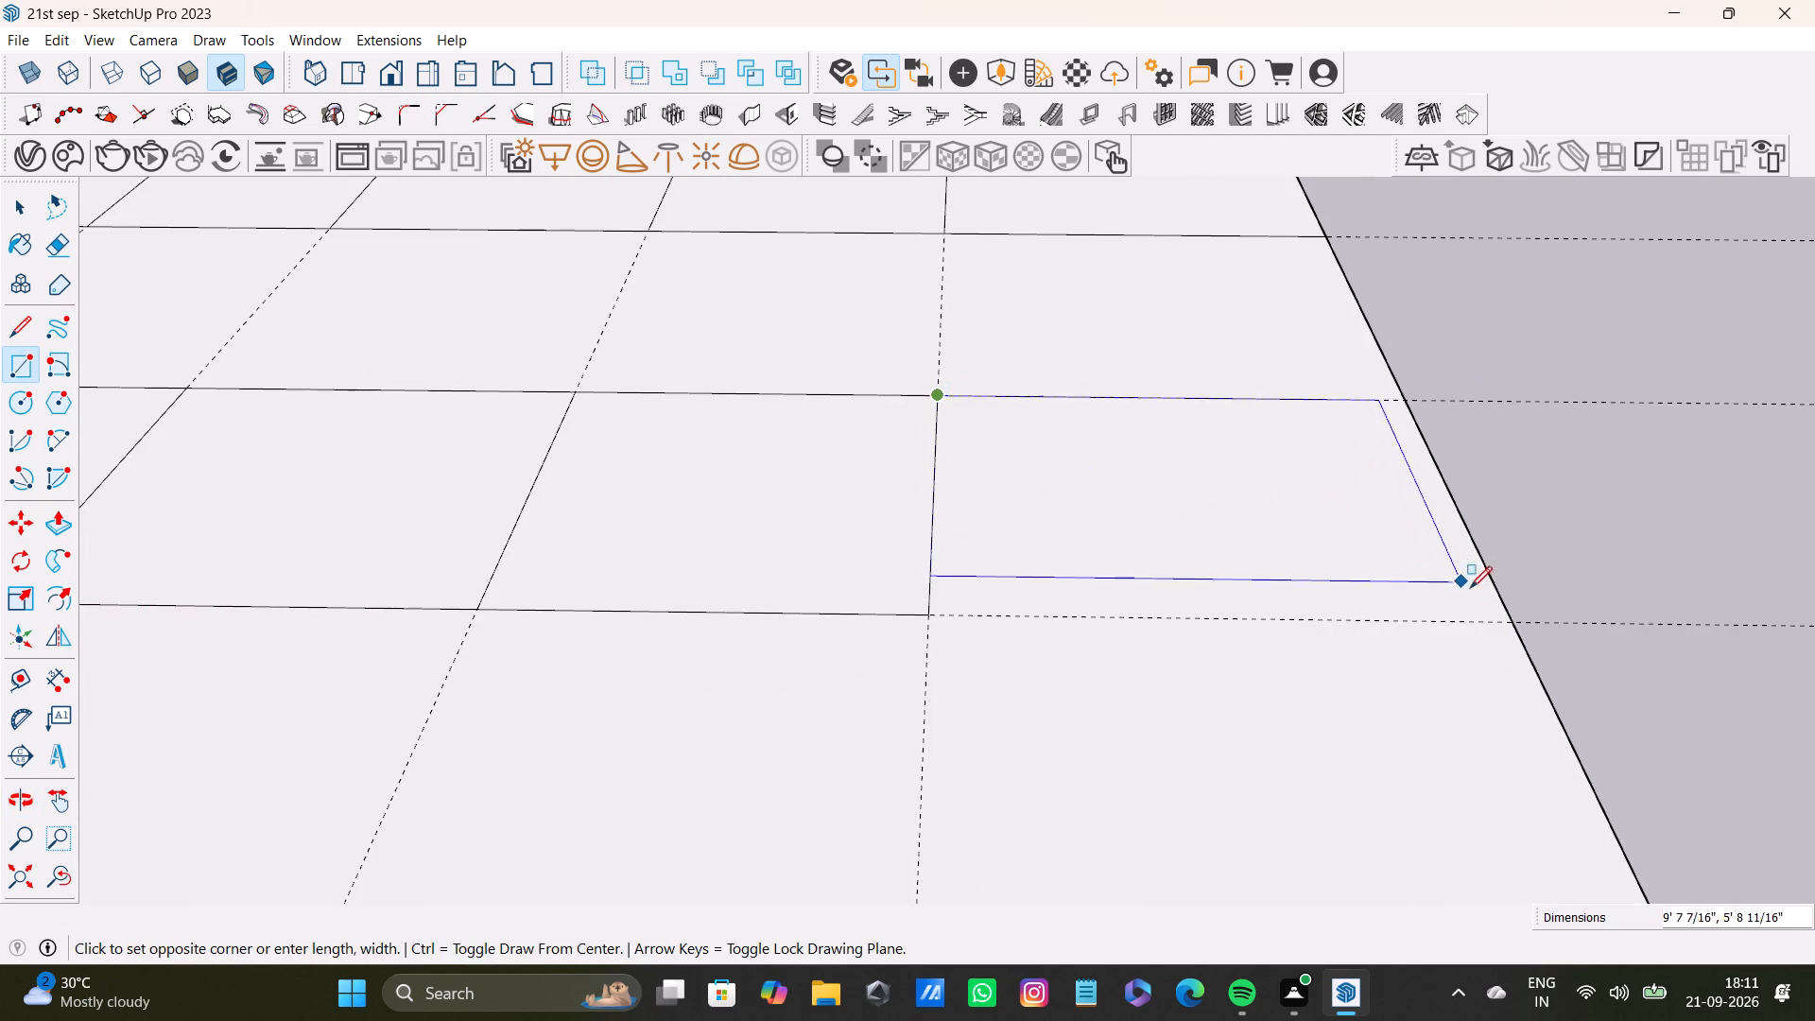
left_click(1505, 619)
Draw rectangles about 7'4" deep in the first two cells between the fifth and sixth cross guides, starting at the edge nearest the house.
scroll(1275, 650, "down", 8)
middle_click_drag(527, 749, 1397, 660, "shift")
scroll(839, 539, "down", 4)
middle_click_drag(588, 658, 1260, 630, "shift")
scroll(429, 649, "up", 4)
left_click(586, 580)
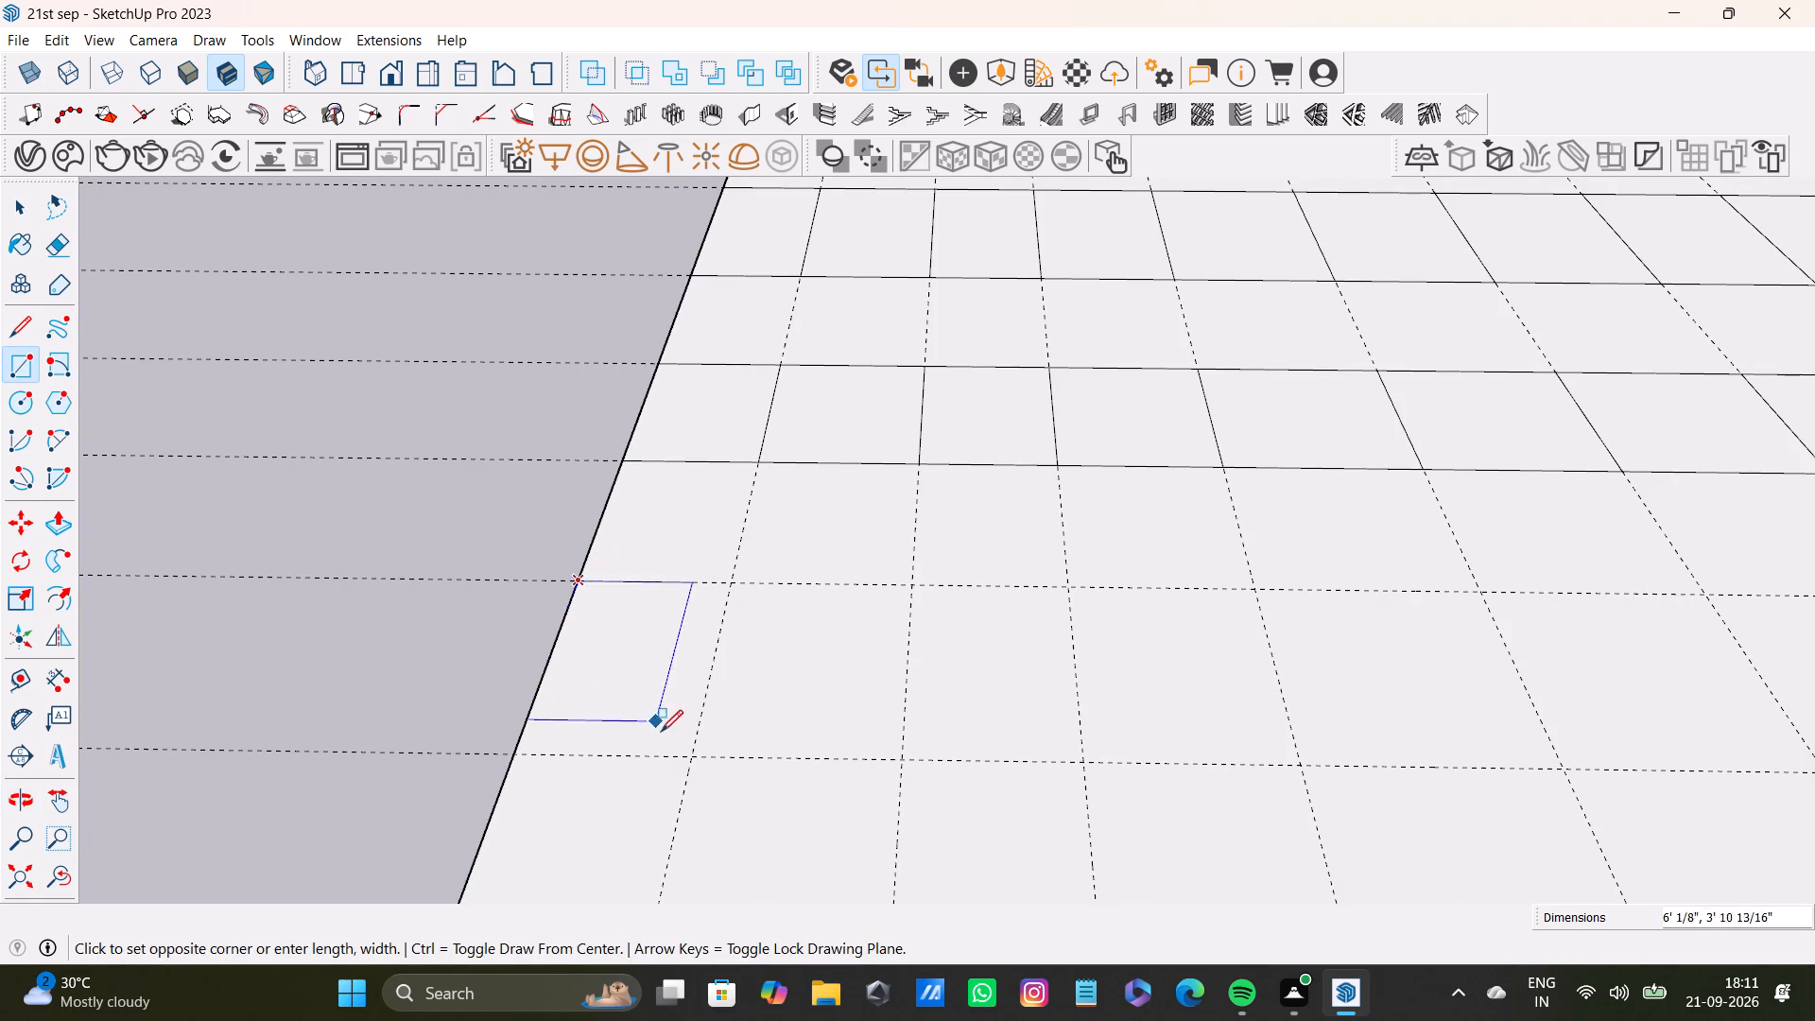
left_click(694, 759)
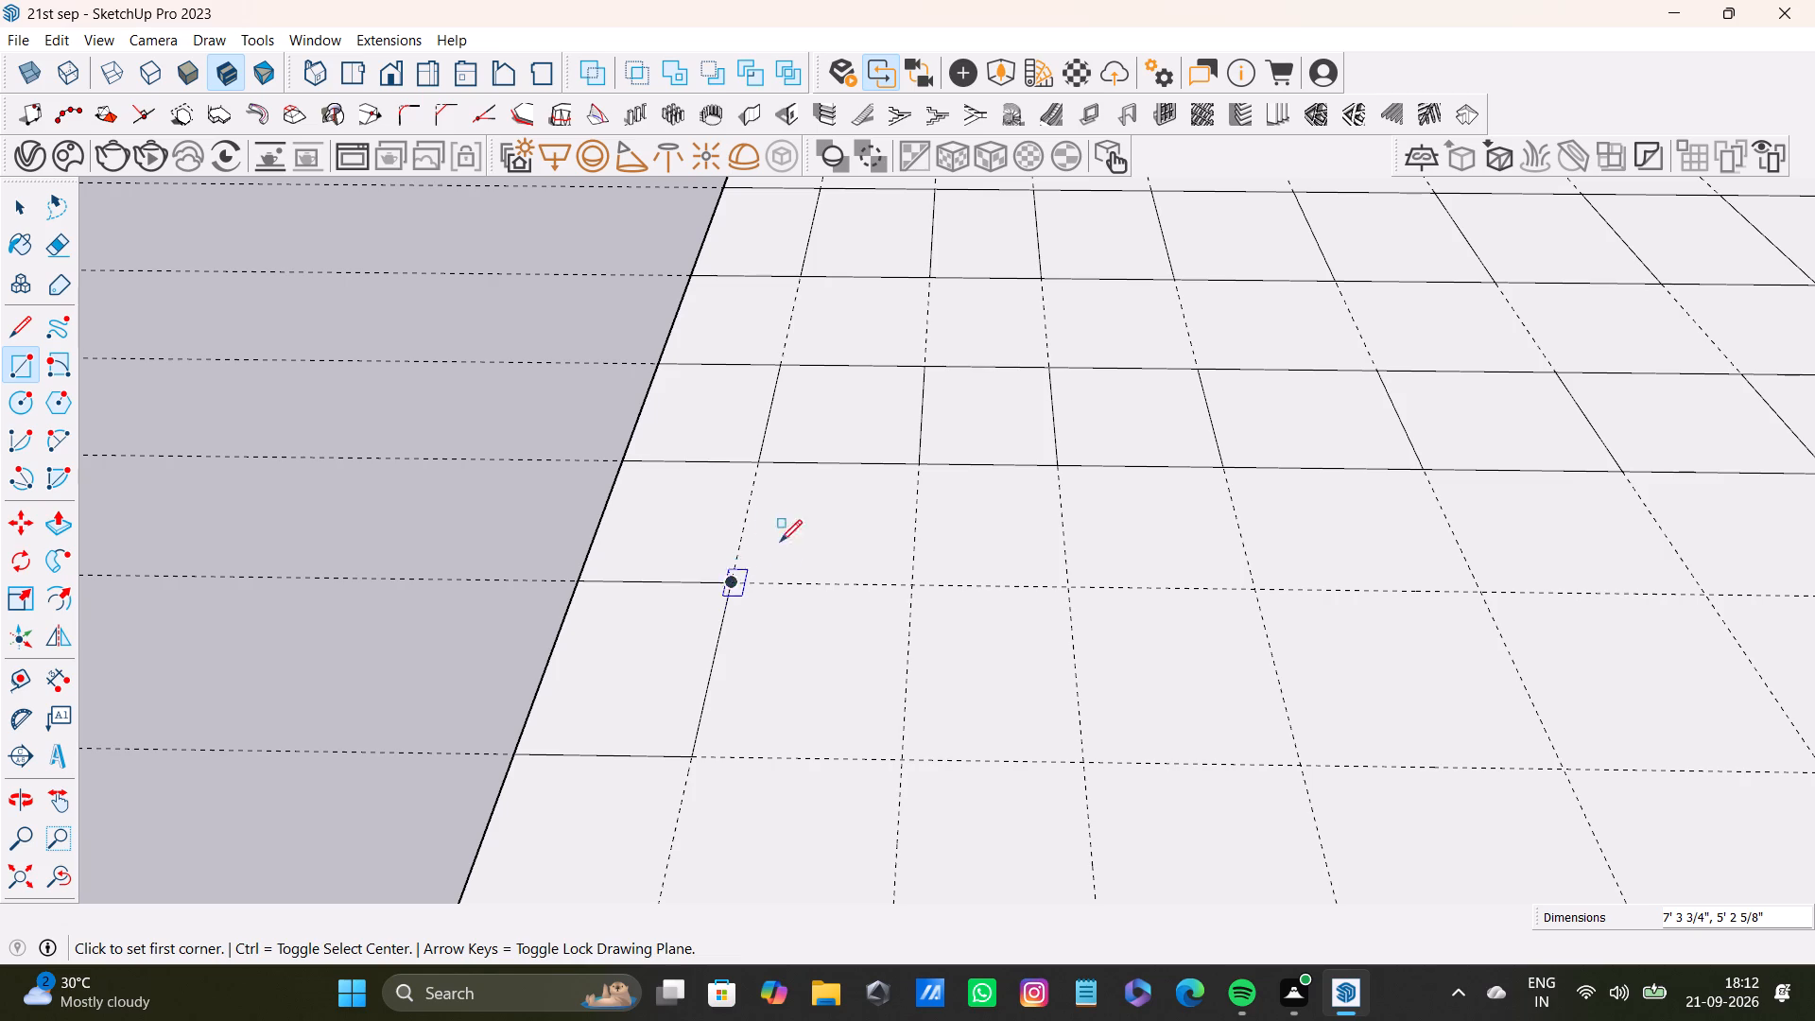
scroll(735, 632, "up", 6)
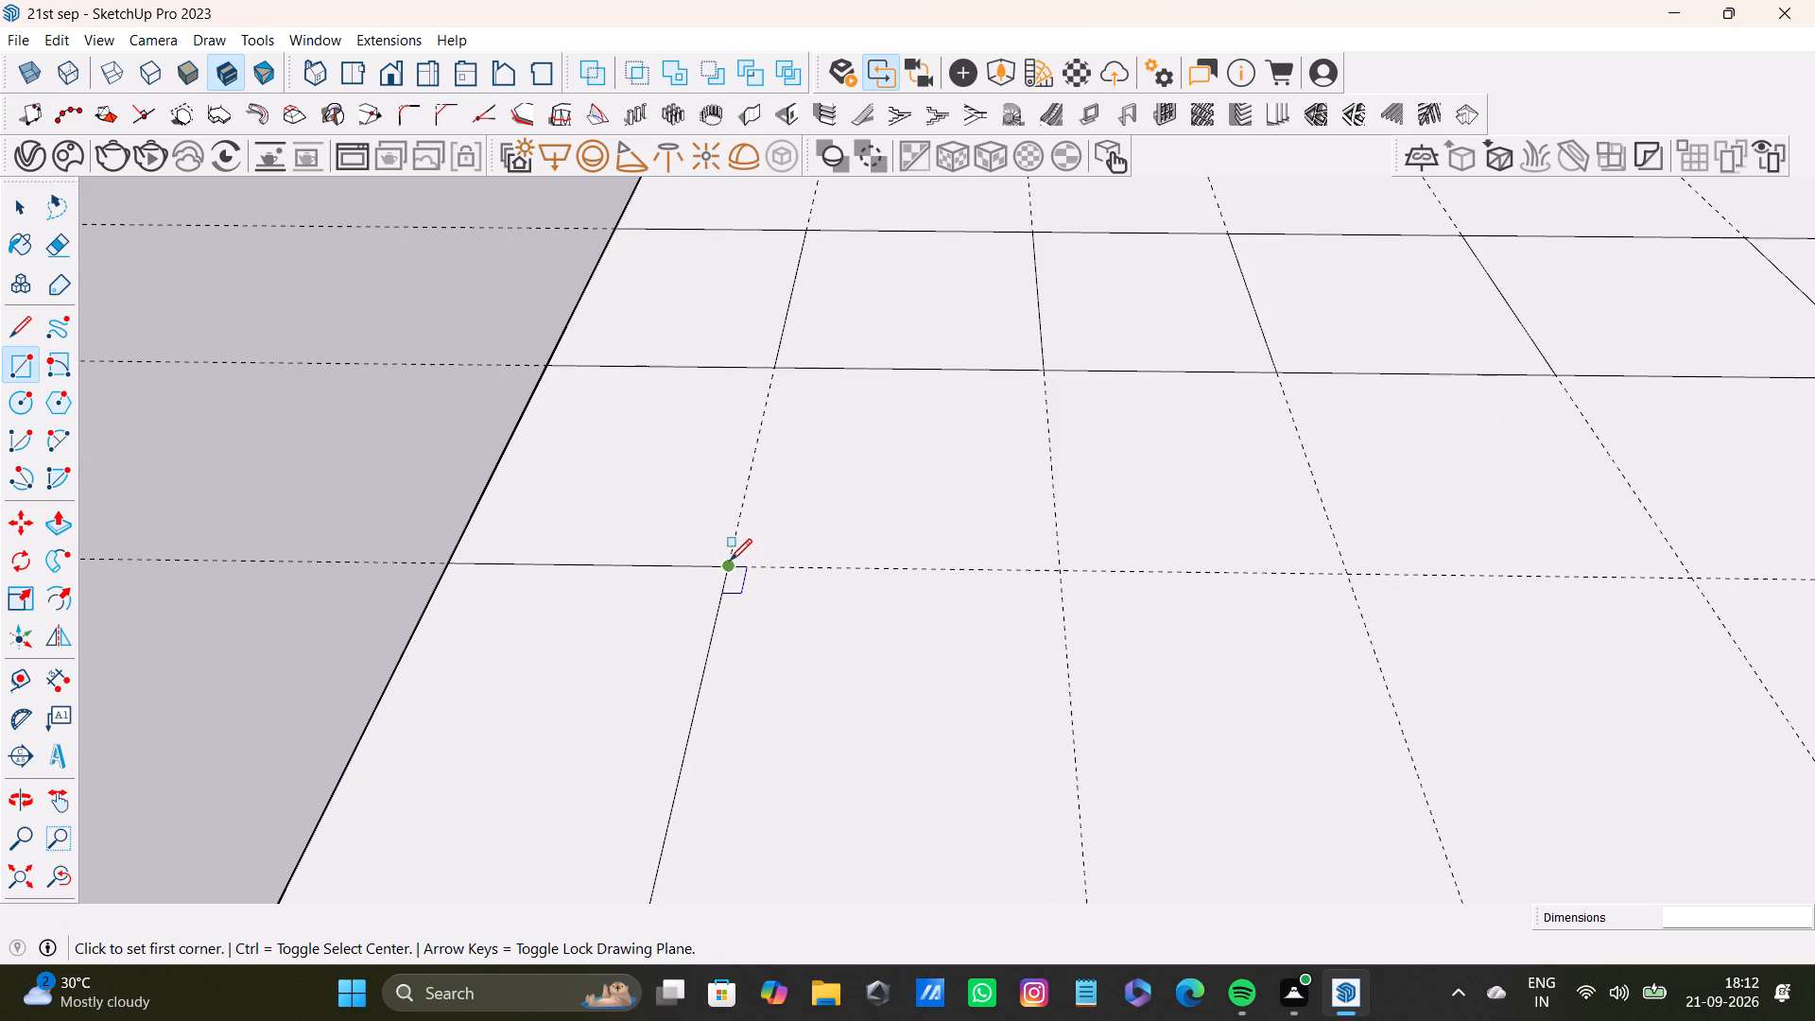
left_click(730, 568)
scroll(834, 683, "down", 6)
middle_click_drag(914, 788, 864, 529)
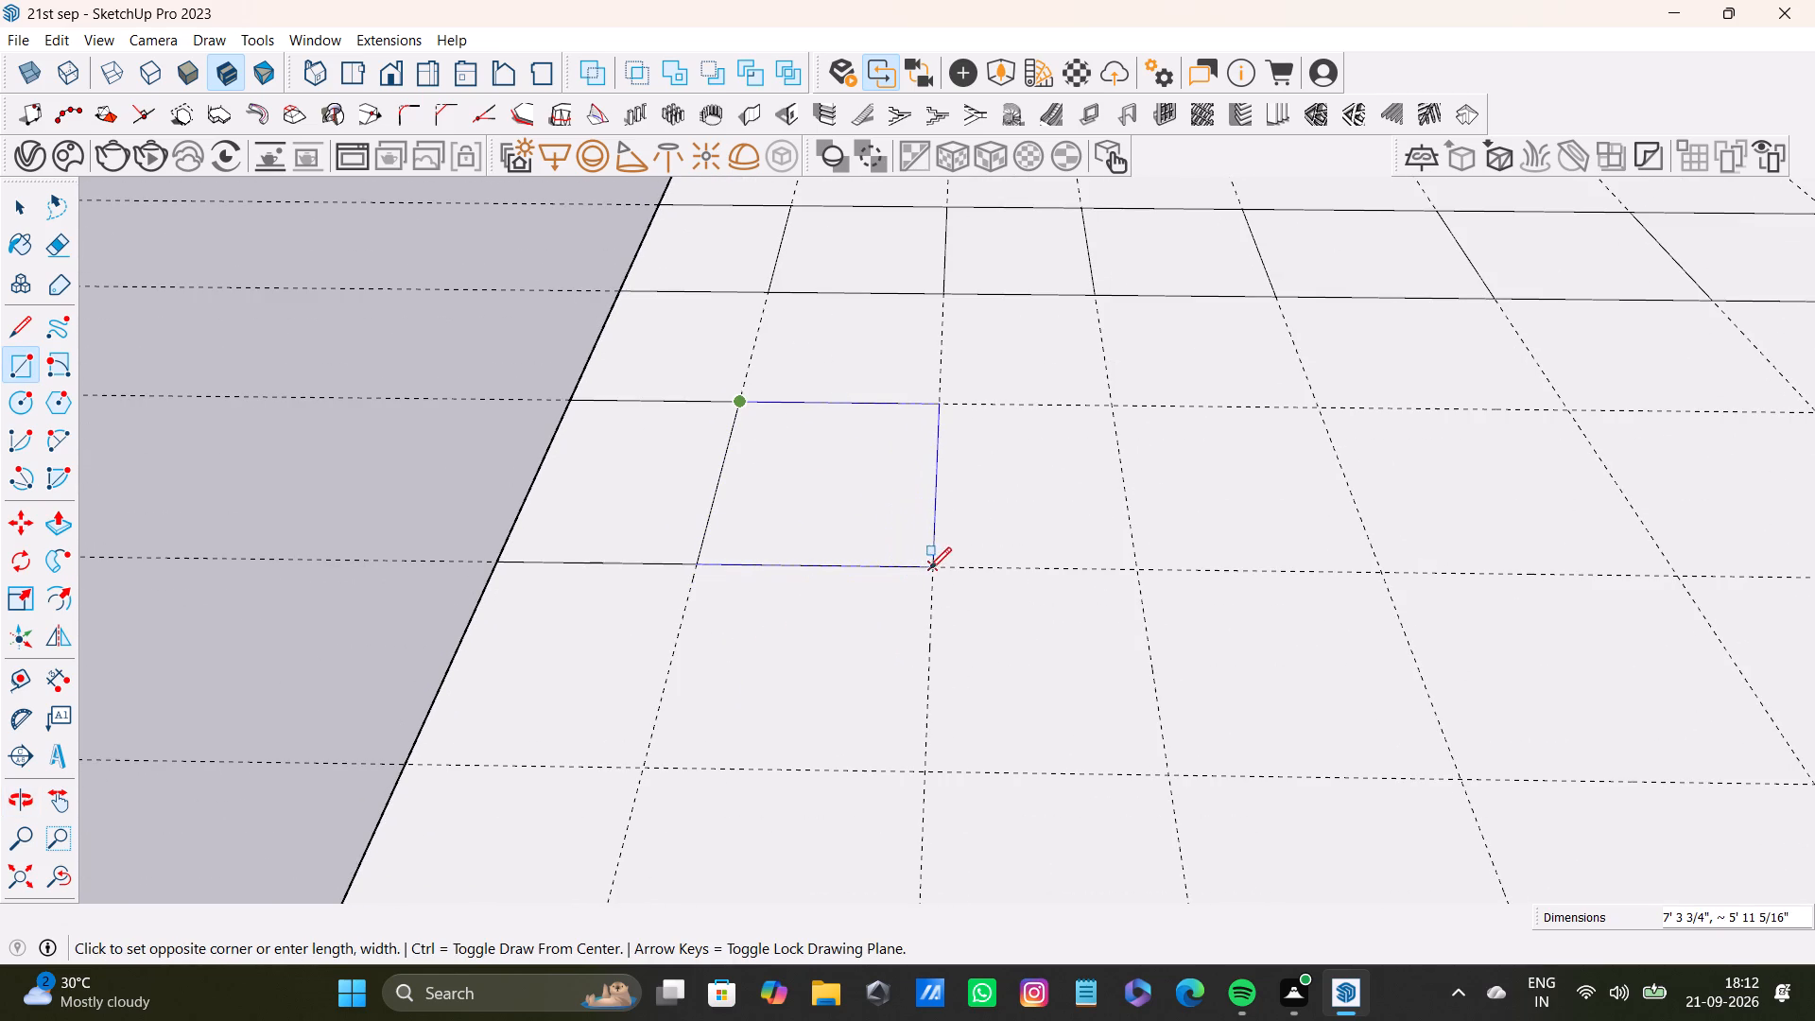
left_click(929, 569)
Fill the third to sixth cells between the fifth and sixth cross guides with adjoining rectangles about 7'4" deep.
left_click(940, 398)
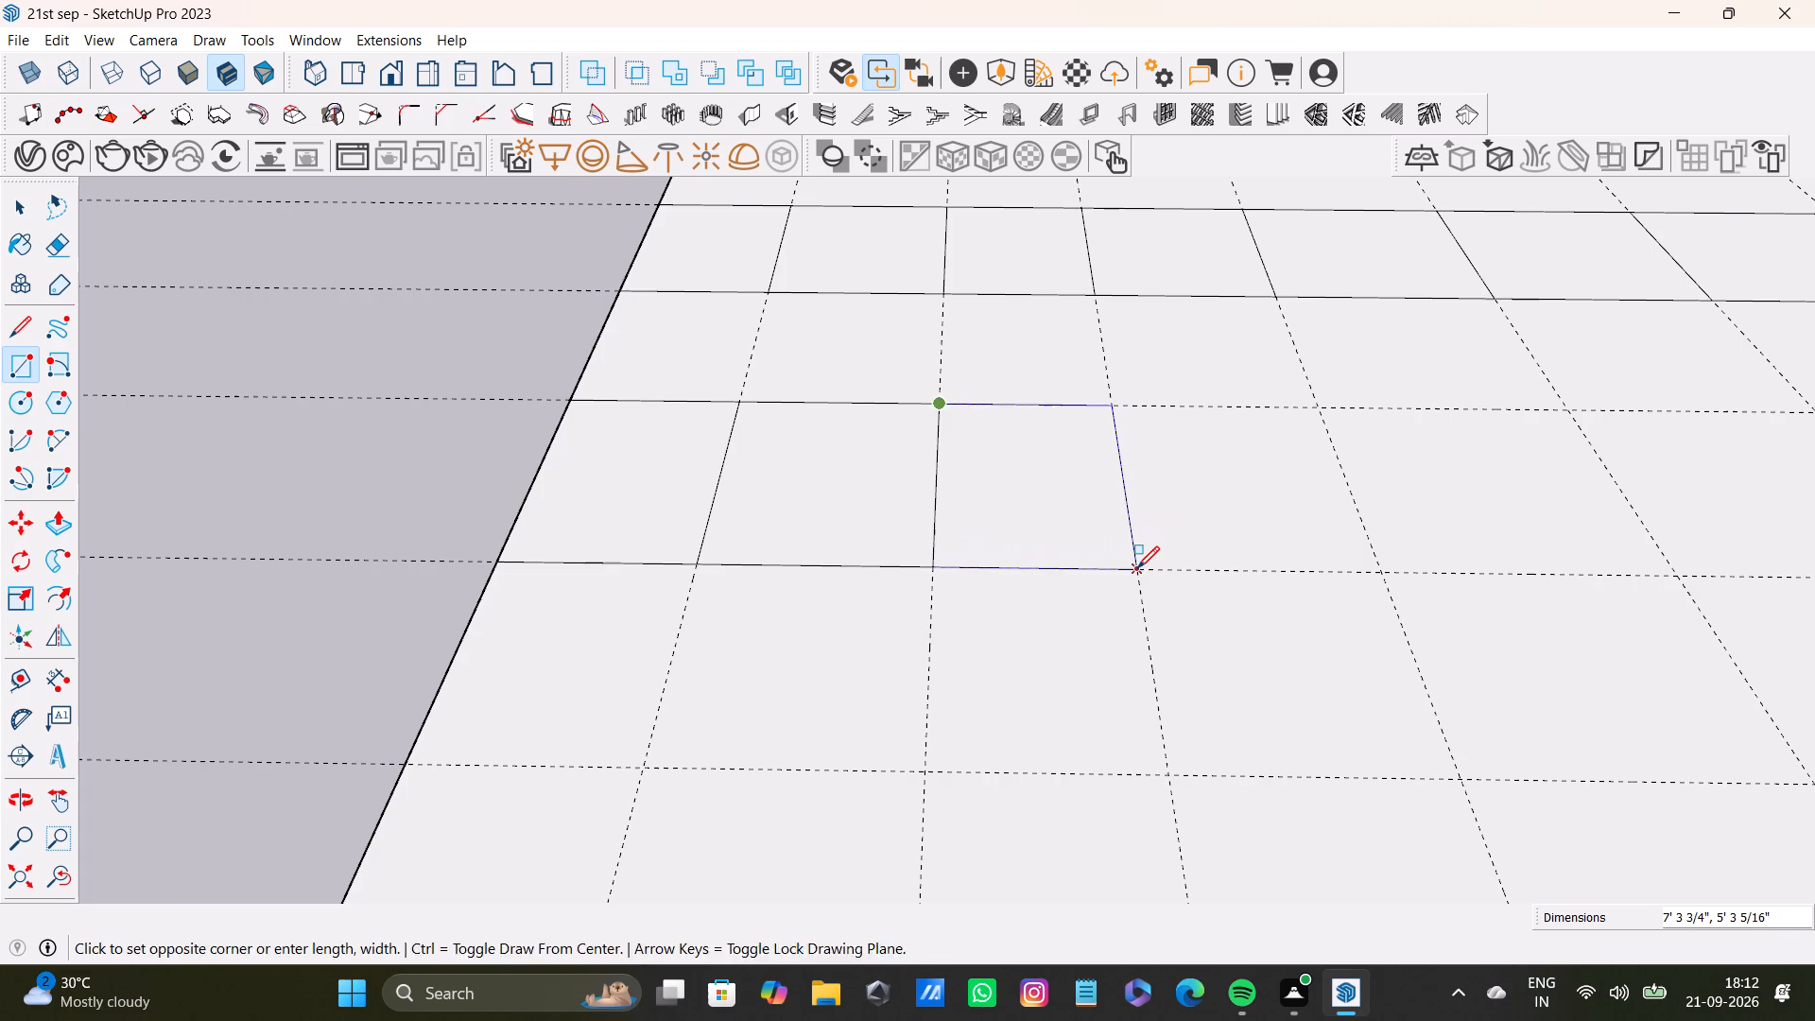
left_click(1137, 568)
left_click(1102, 409)
left_click(1382, 566)
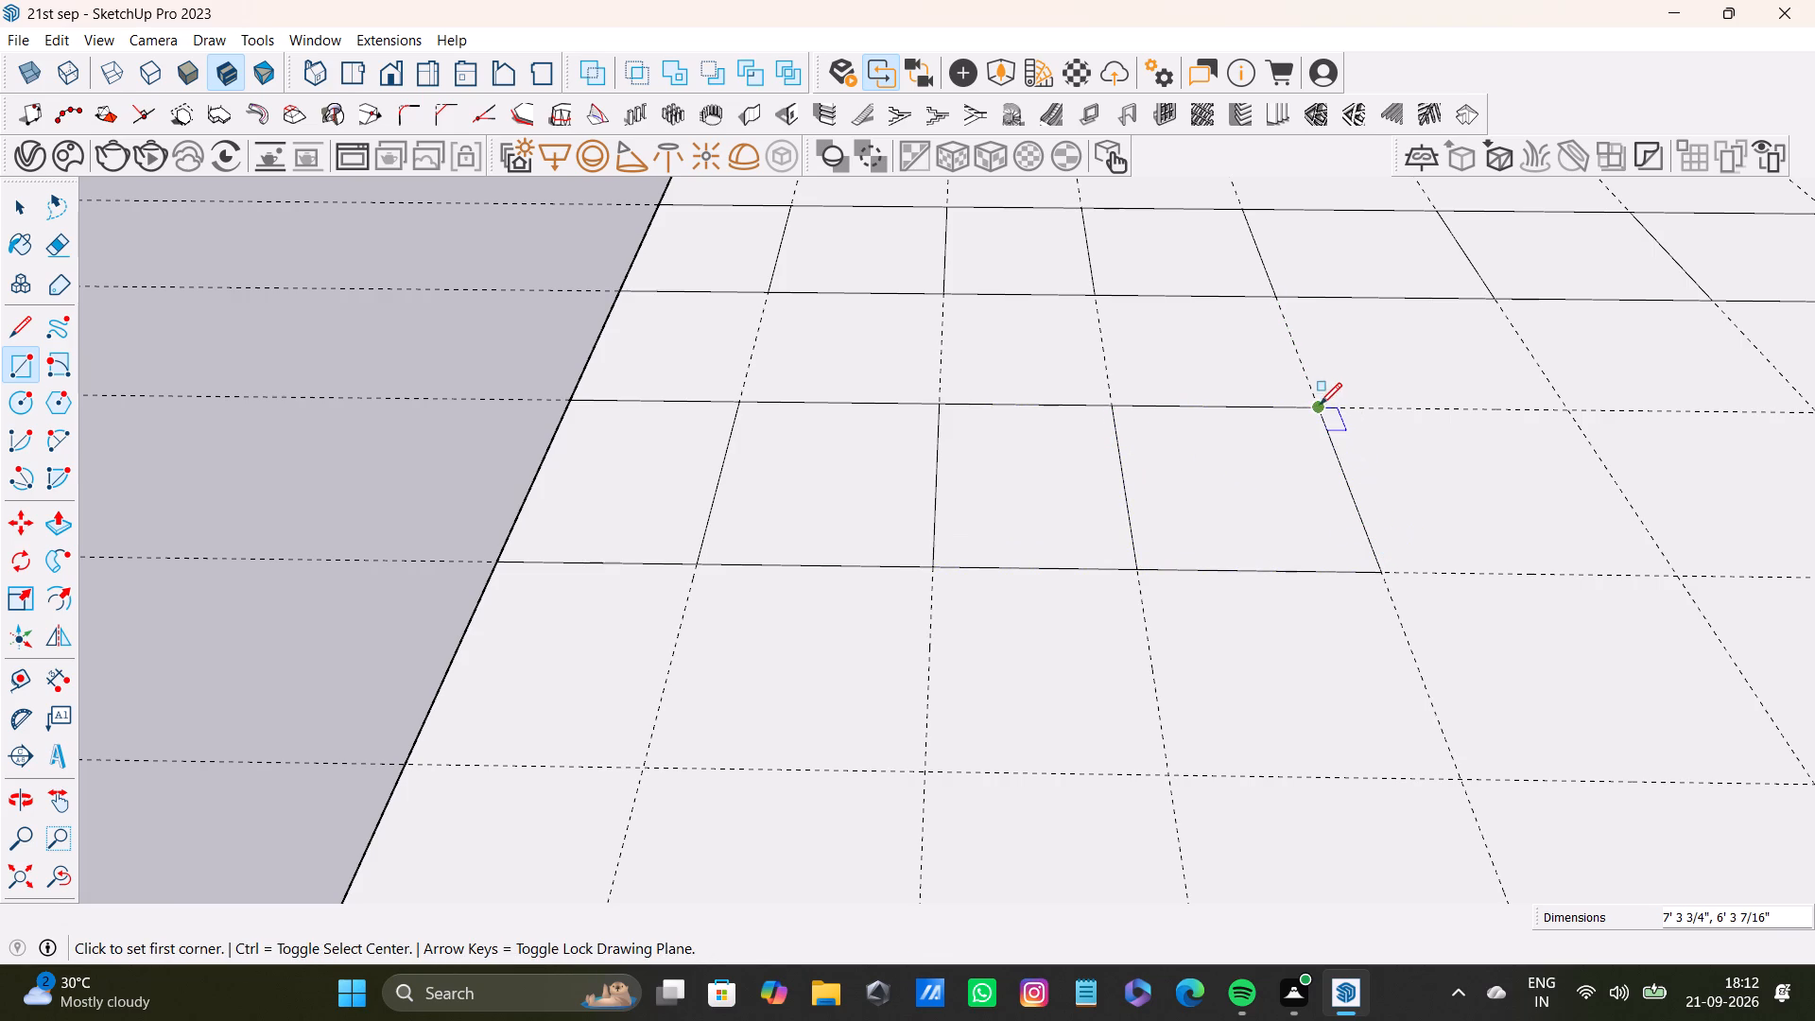
left_click_drag(1321, 405, 1337, 405)
middle_click_drag(1630, 550, 1359, 543, "shift")
left_click(1394, 565)
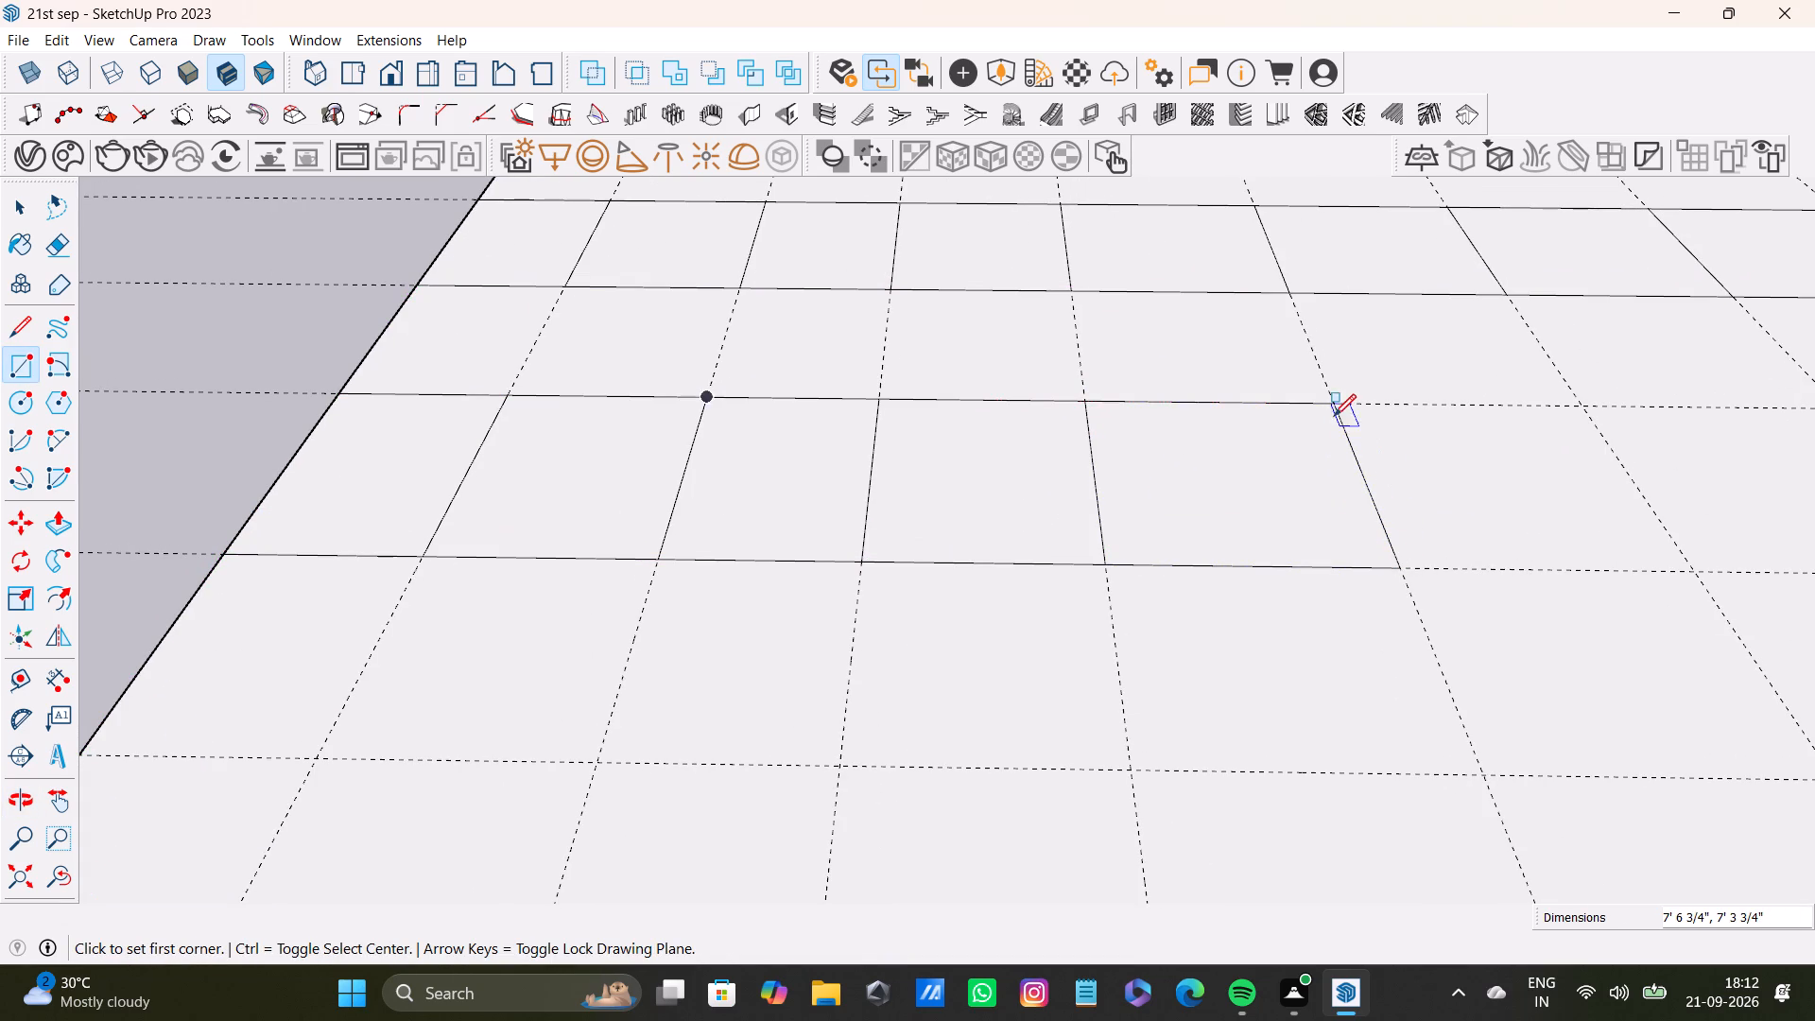
left_click(1337, 404)
left_click(1693, 574)
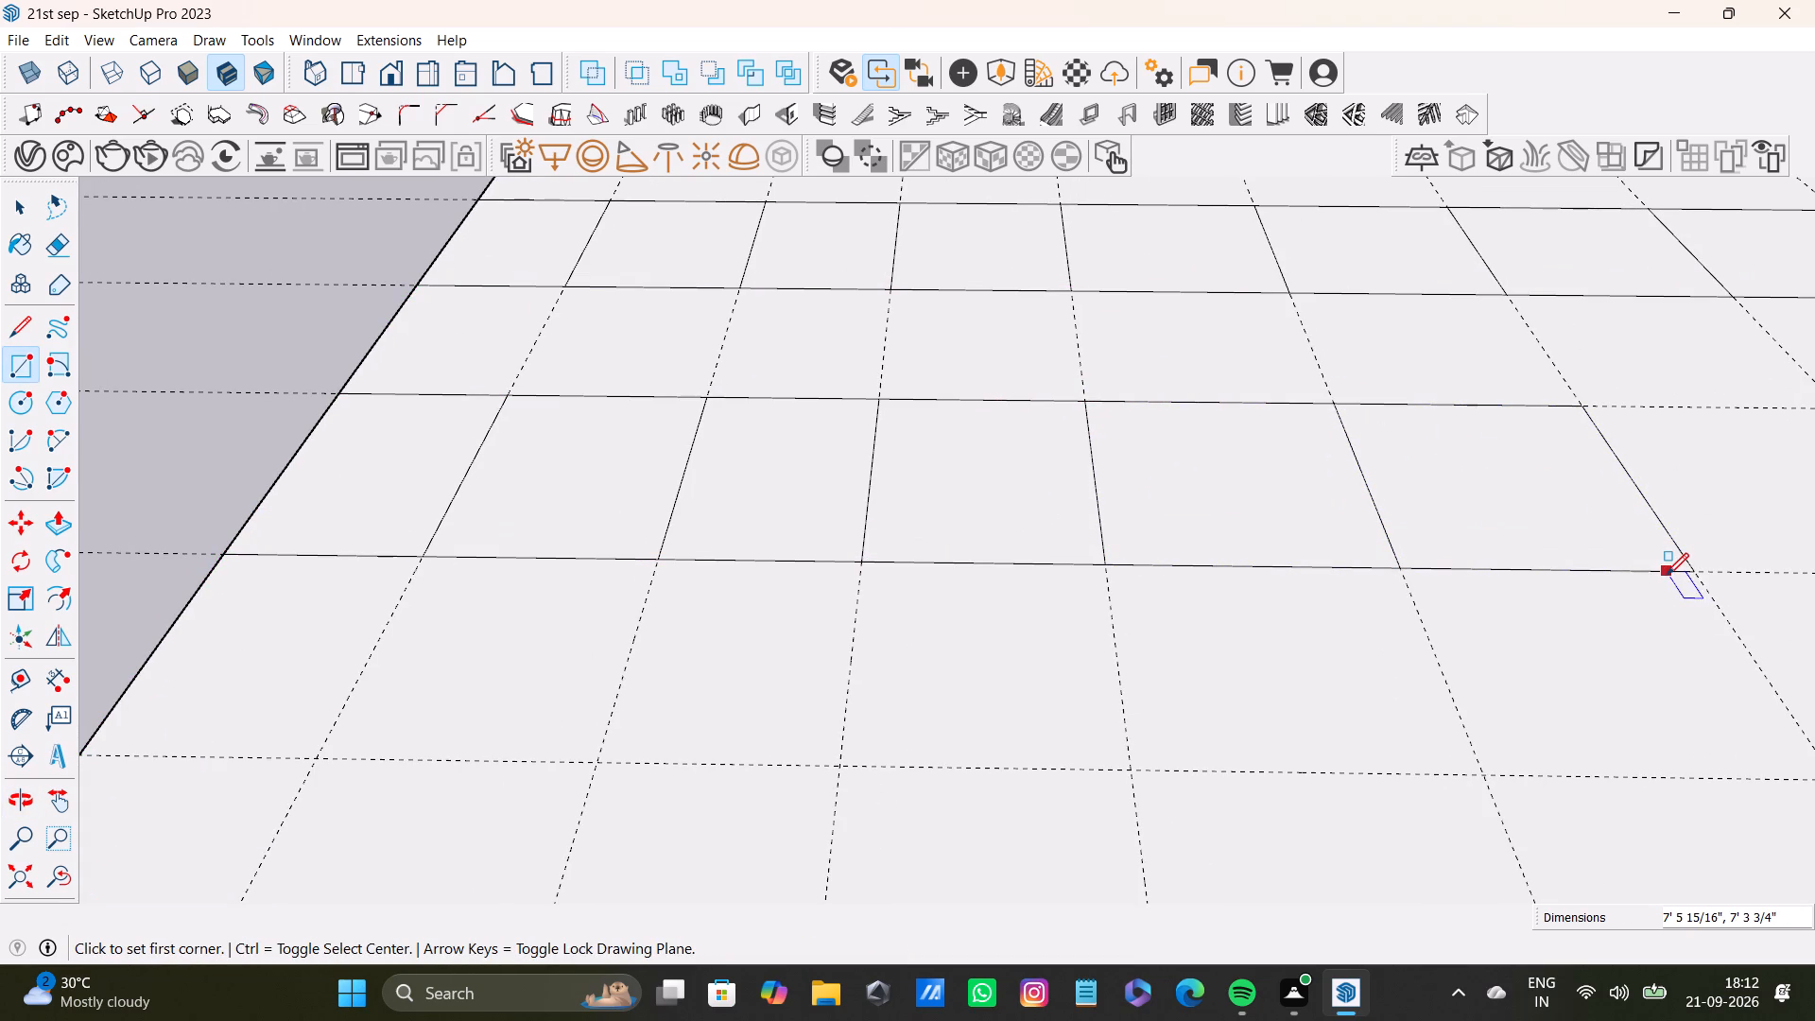
Fill the seventh to tenth cells between the fifth and sixth cross guides with adjoining rectangles, making the ninth about 6'7" wide.
middle_click_drag(1667, 575, 910, 655, "shift")
left_click(952, 474)
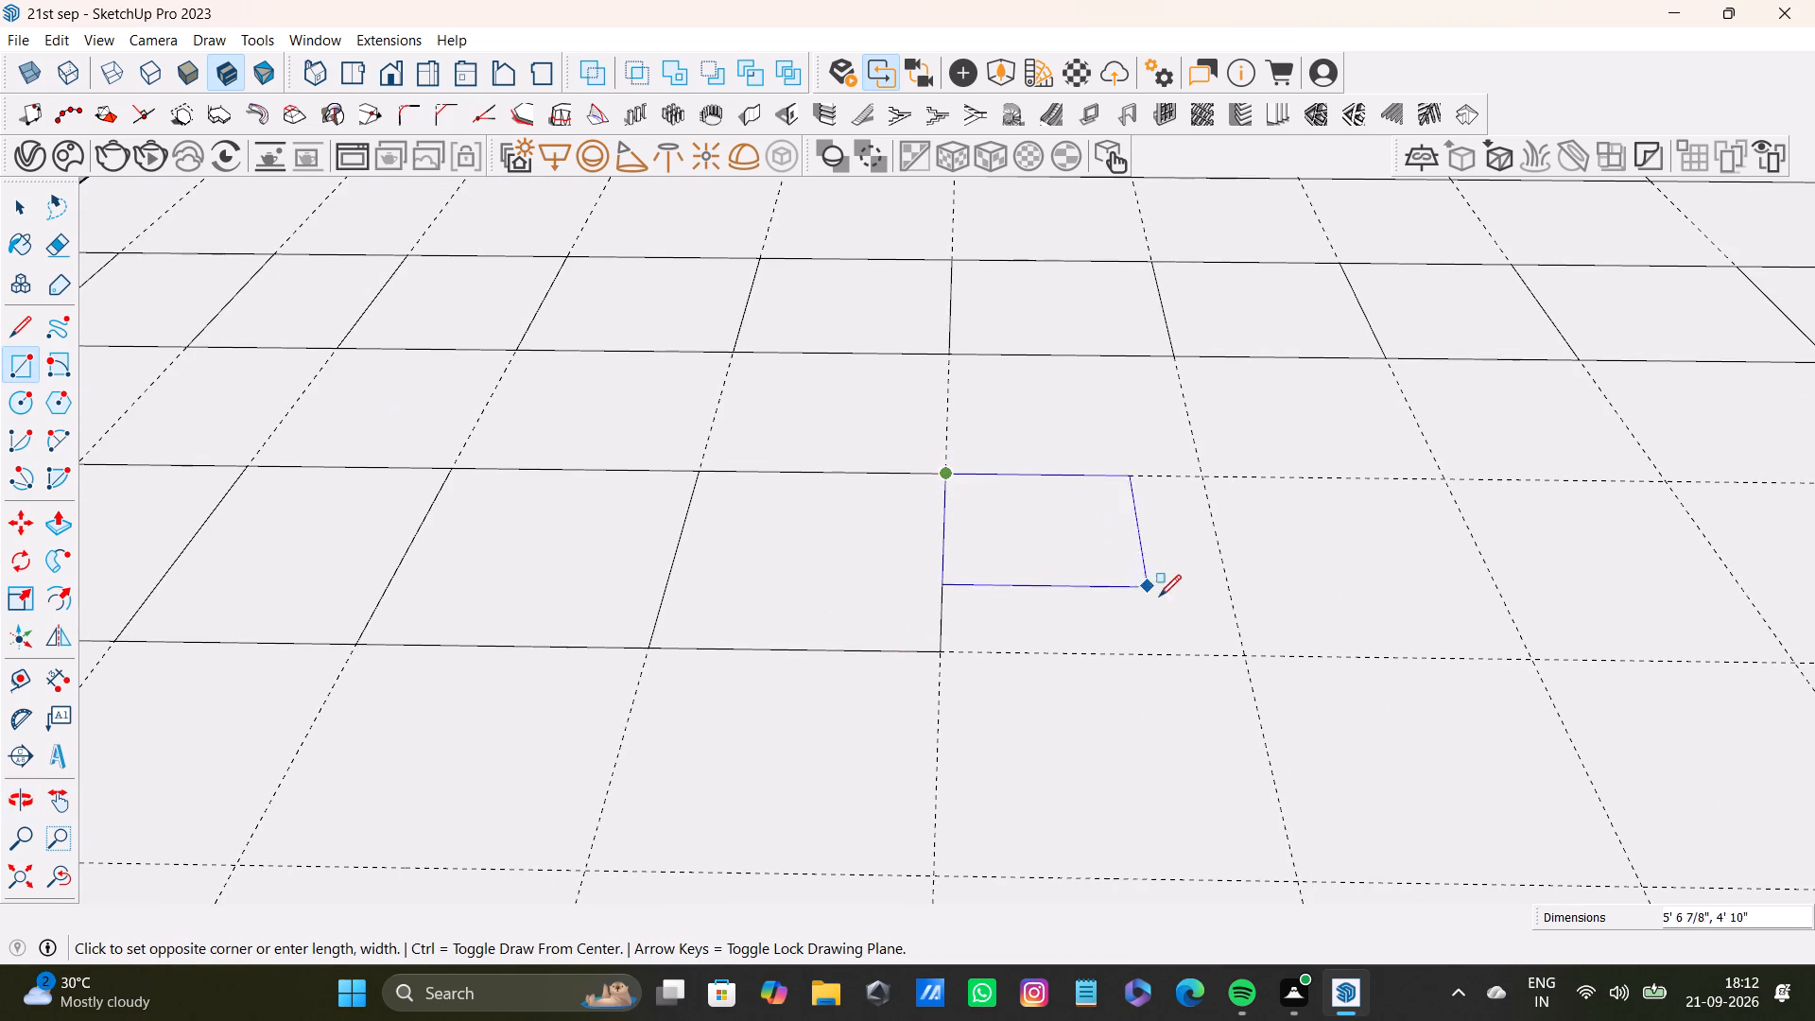
left_click(1244, 653)
left_click(1201, 480)
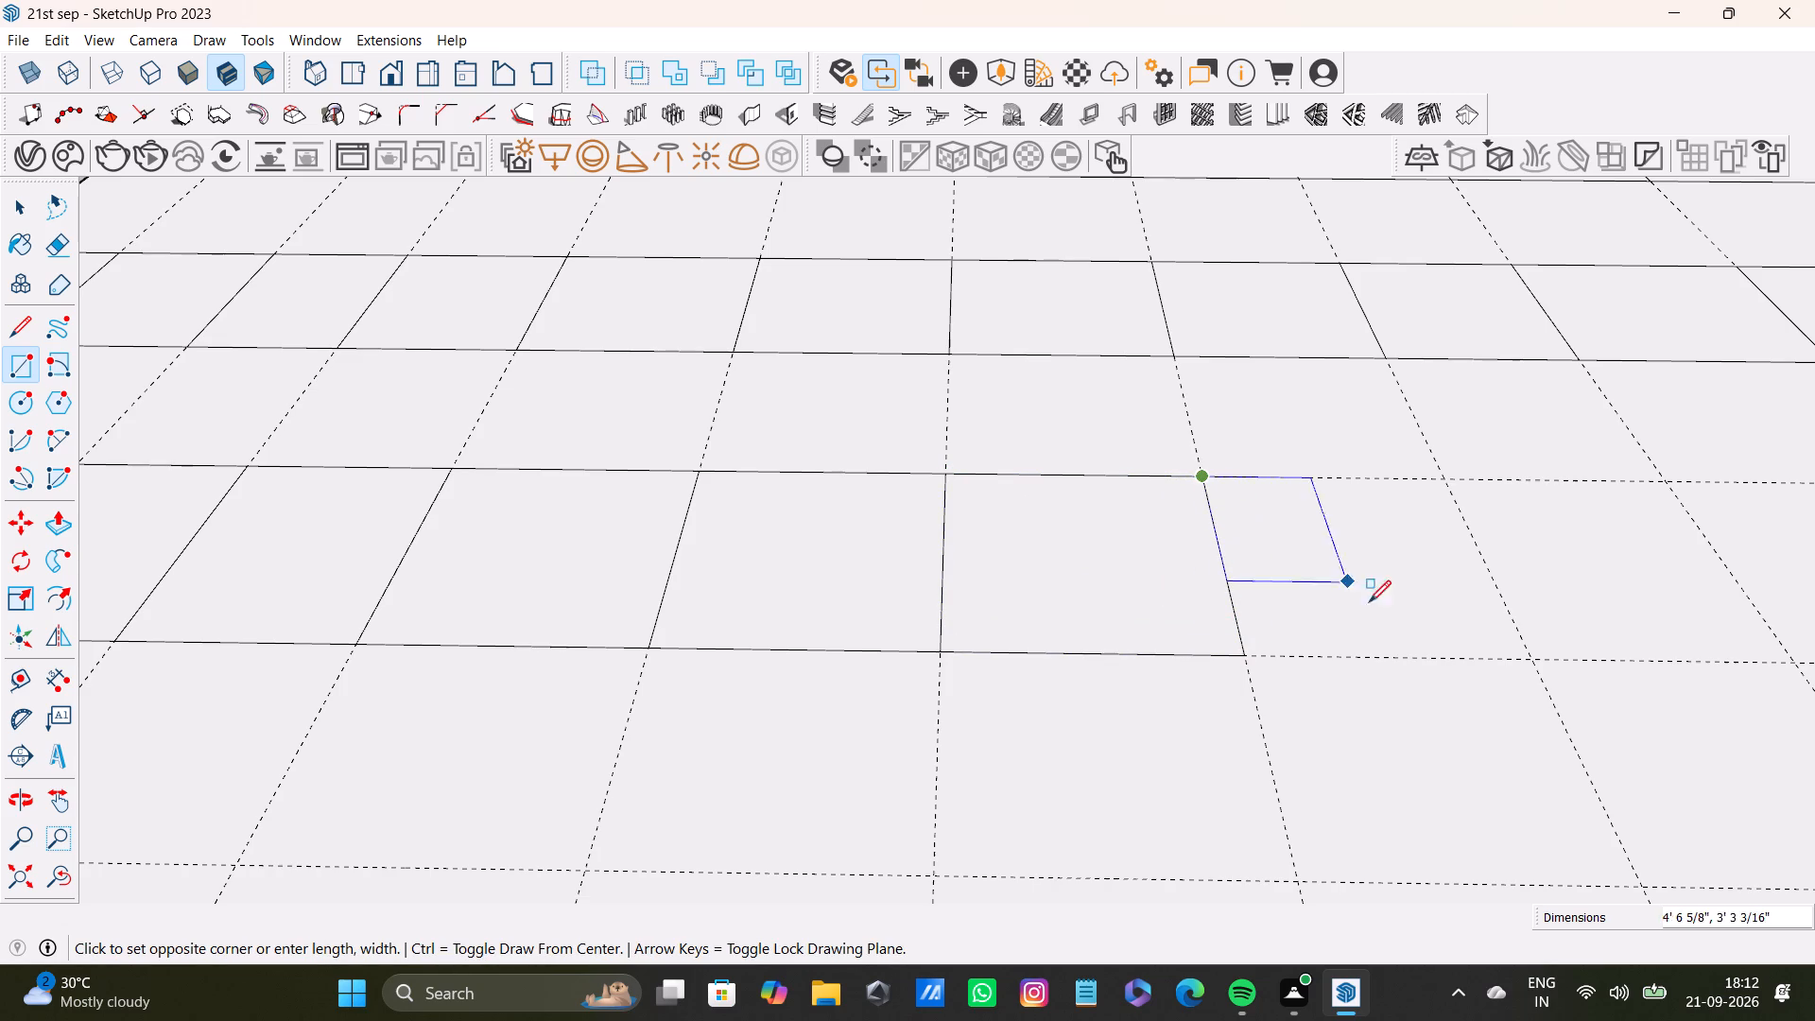
left_click(1531, 662)
scroll(1503, 658, "down", 4)
middle_click_drag(1500, 656, 899, 618, "shift")
scroll(904, 521, "up", 3)
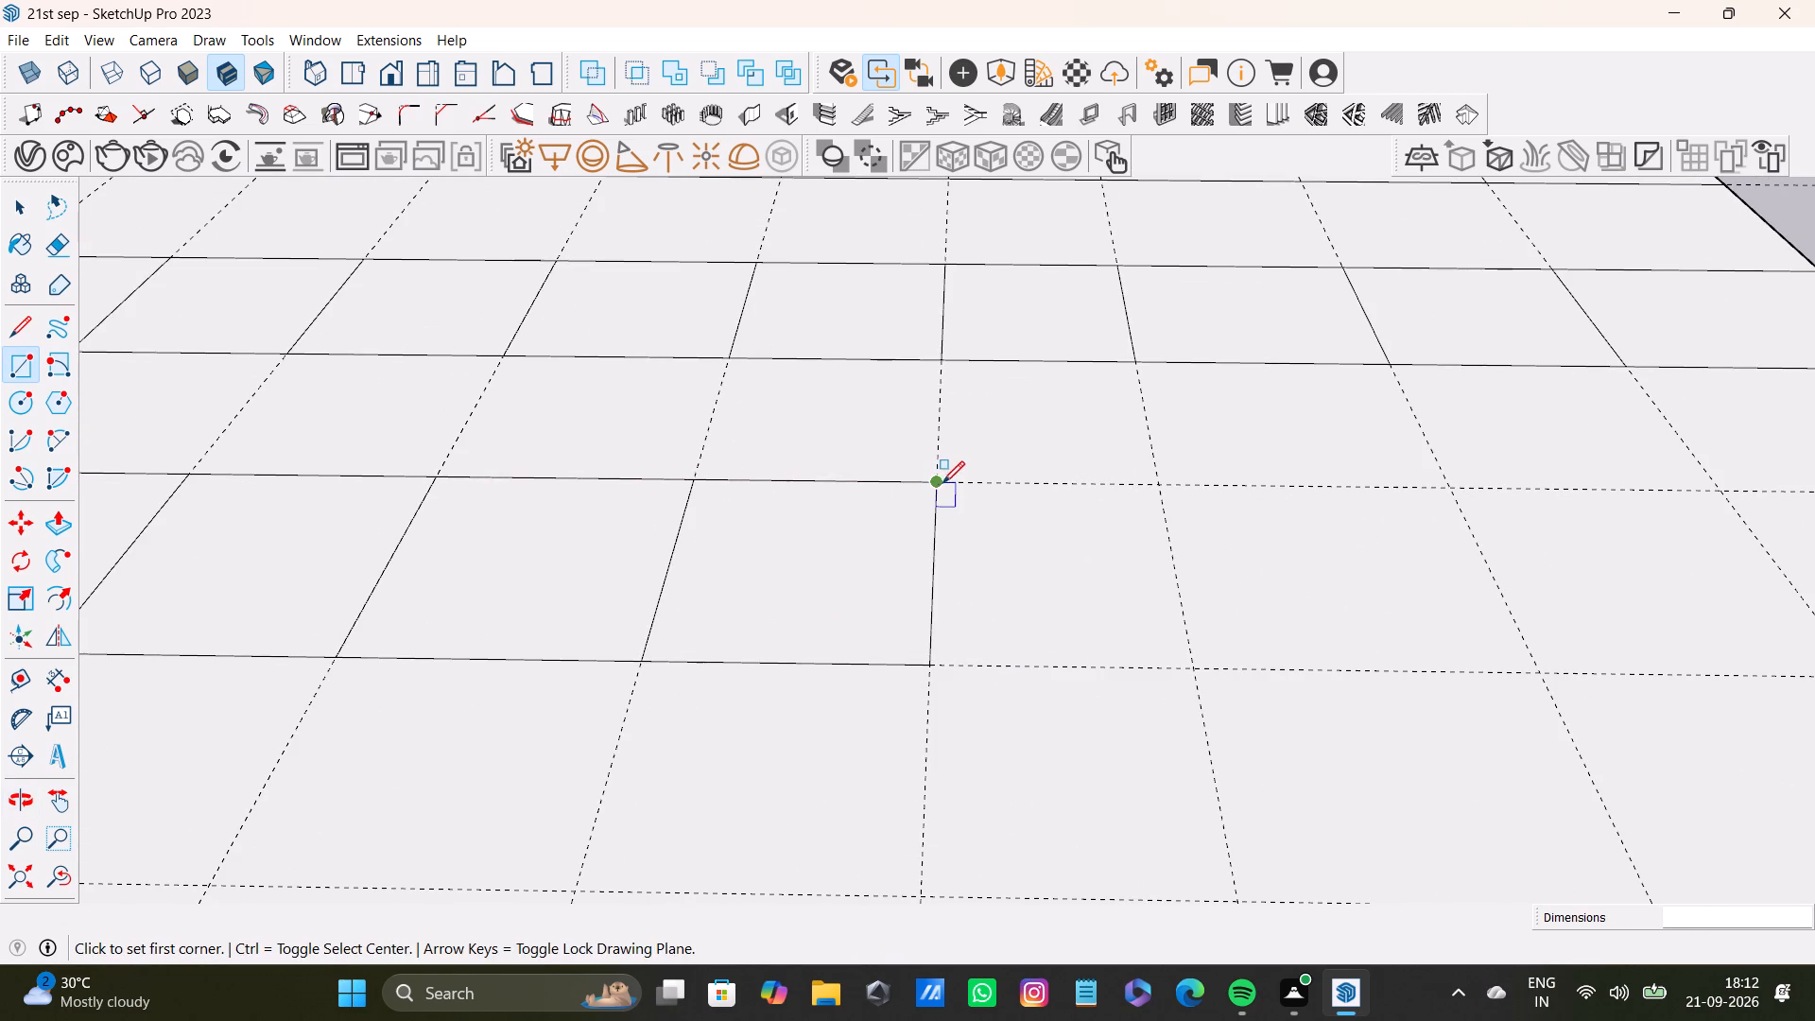
left_click(942, 481)
left_click(1188, 670)
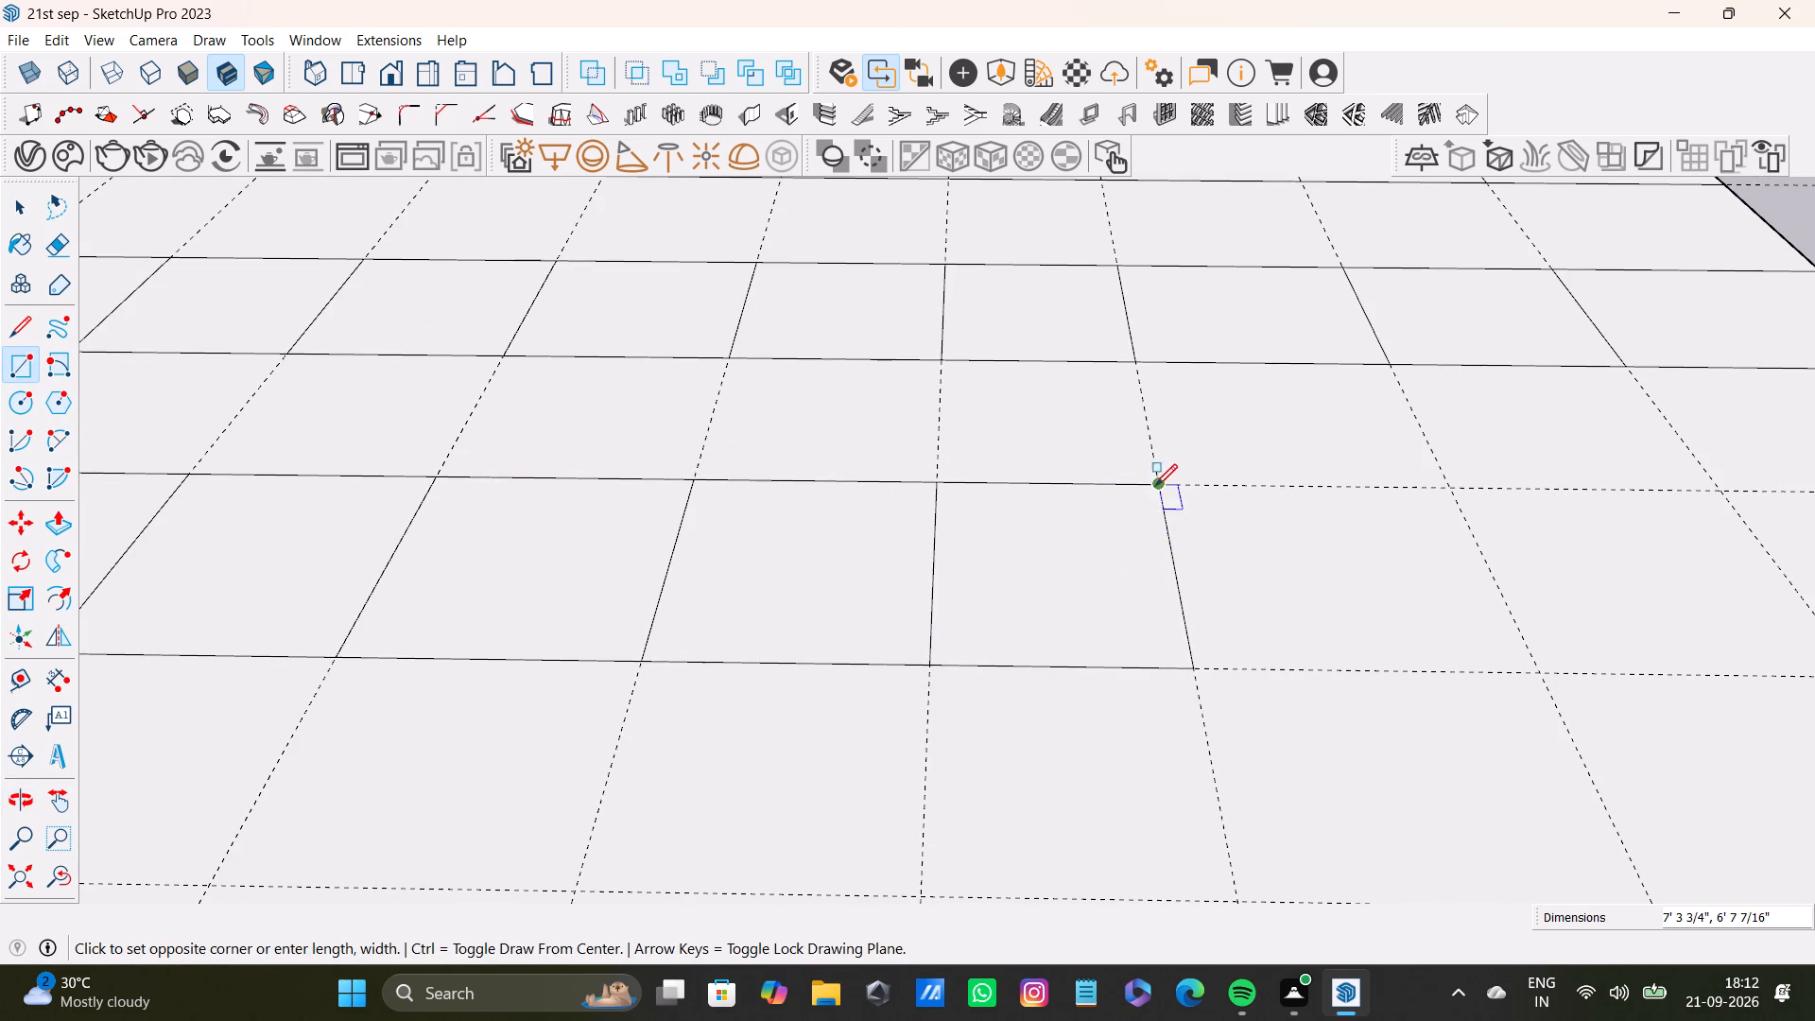
left_click(1155, 486)
left_click(1537, 670)
Draw a rectangle in the eleventh cell between the fifth and sixth cross guides.
scroll(1512, 683, "down", 2)
middle_click_drag(1510, 672, 1304, 589, "shift")
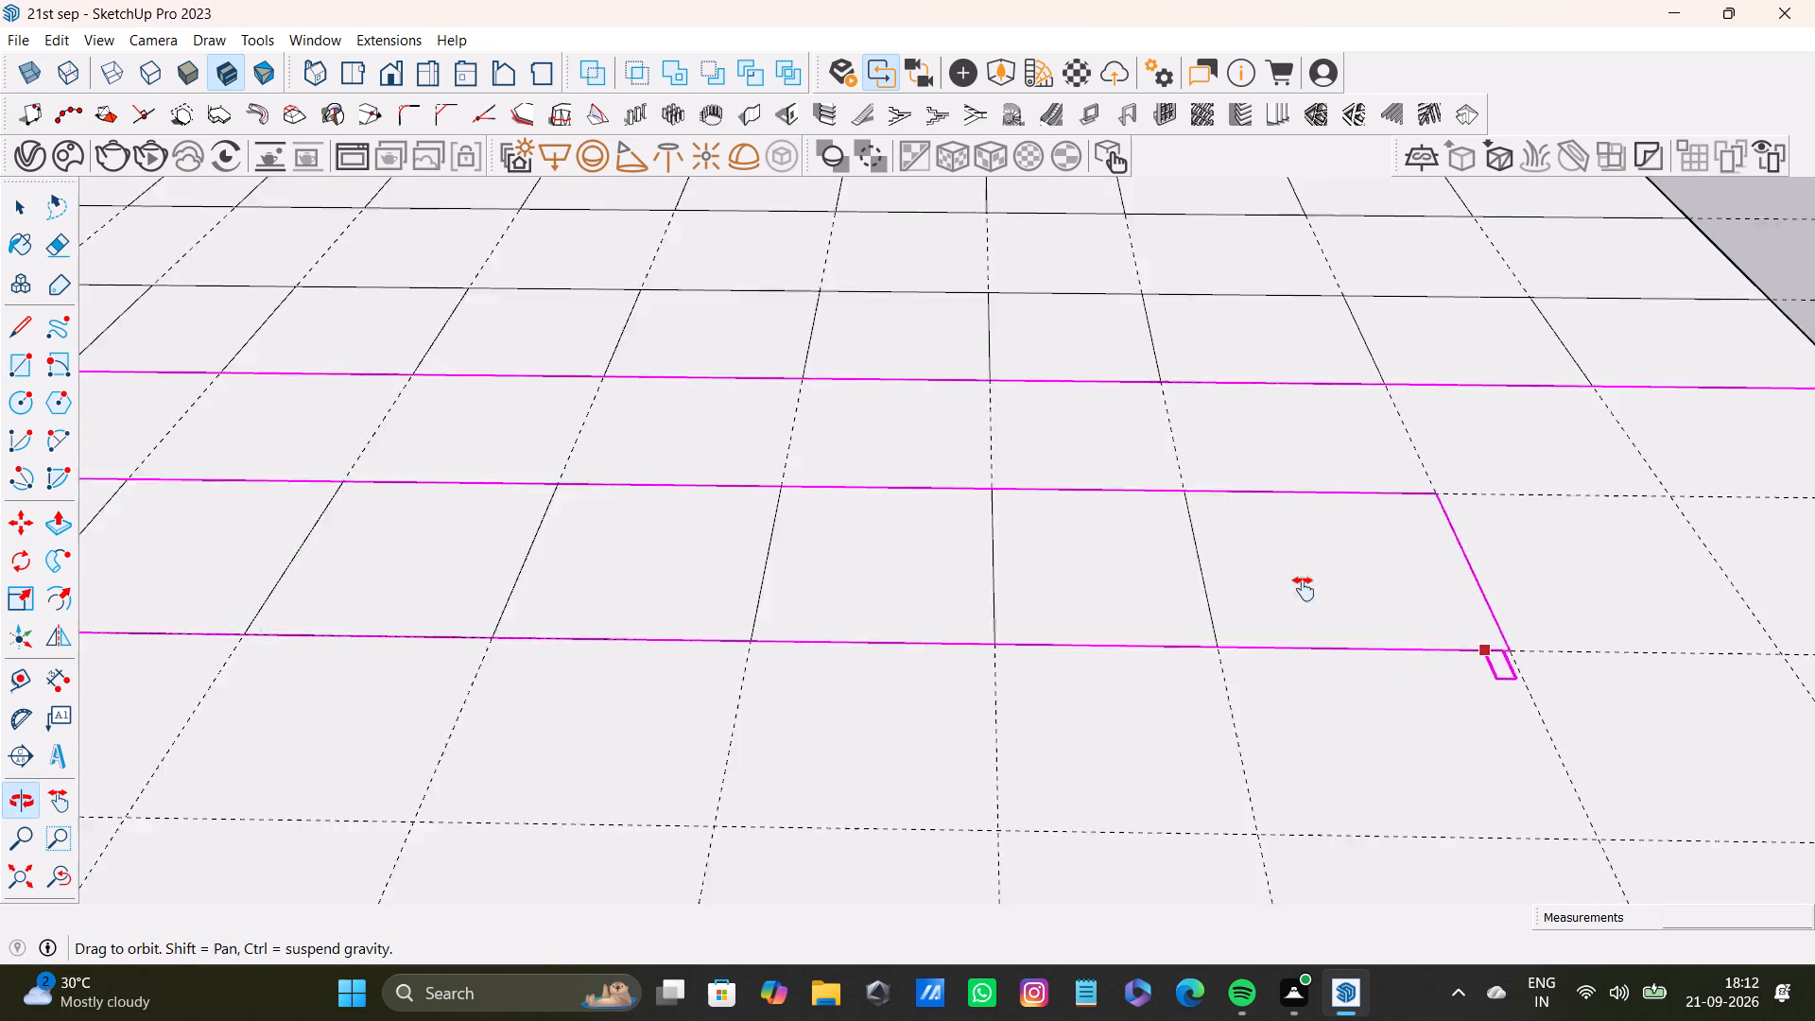
middle_click_drag(1304, 589, 1184, 581, "shift")
scroll(1173, 507, "up", 6)
left_click(1184, 391)
scroll(1678, 633, "down", 1)
middle_click_drag(1678, 633, 1225, 601, "shift")
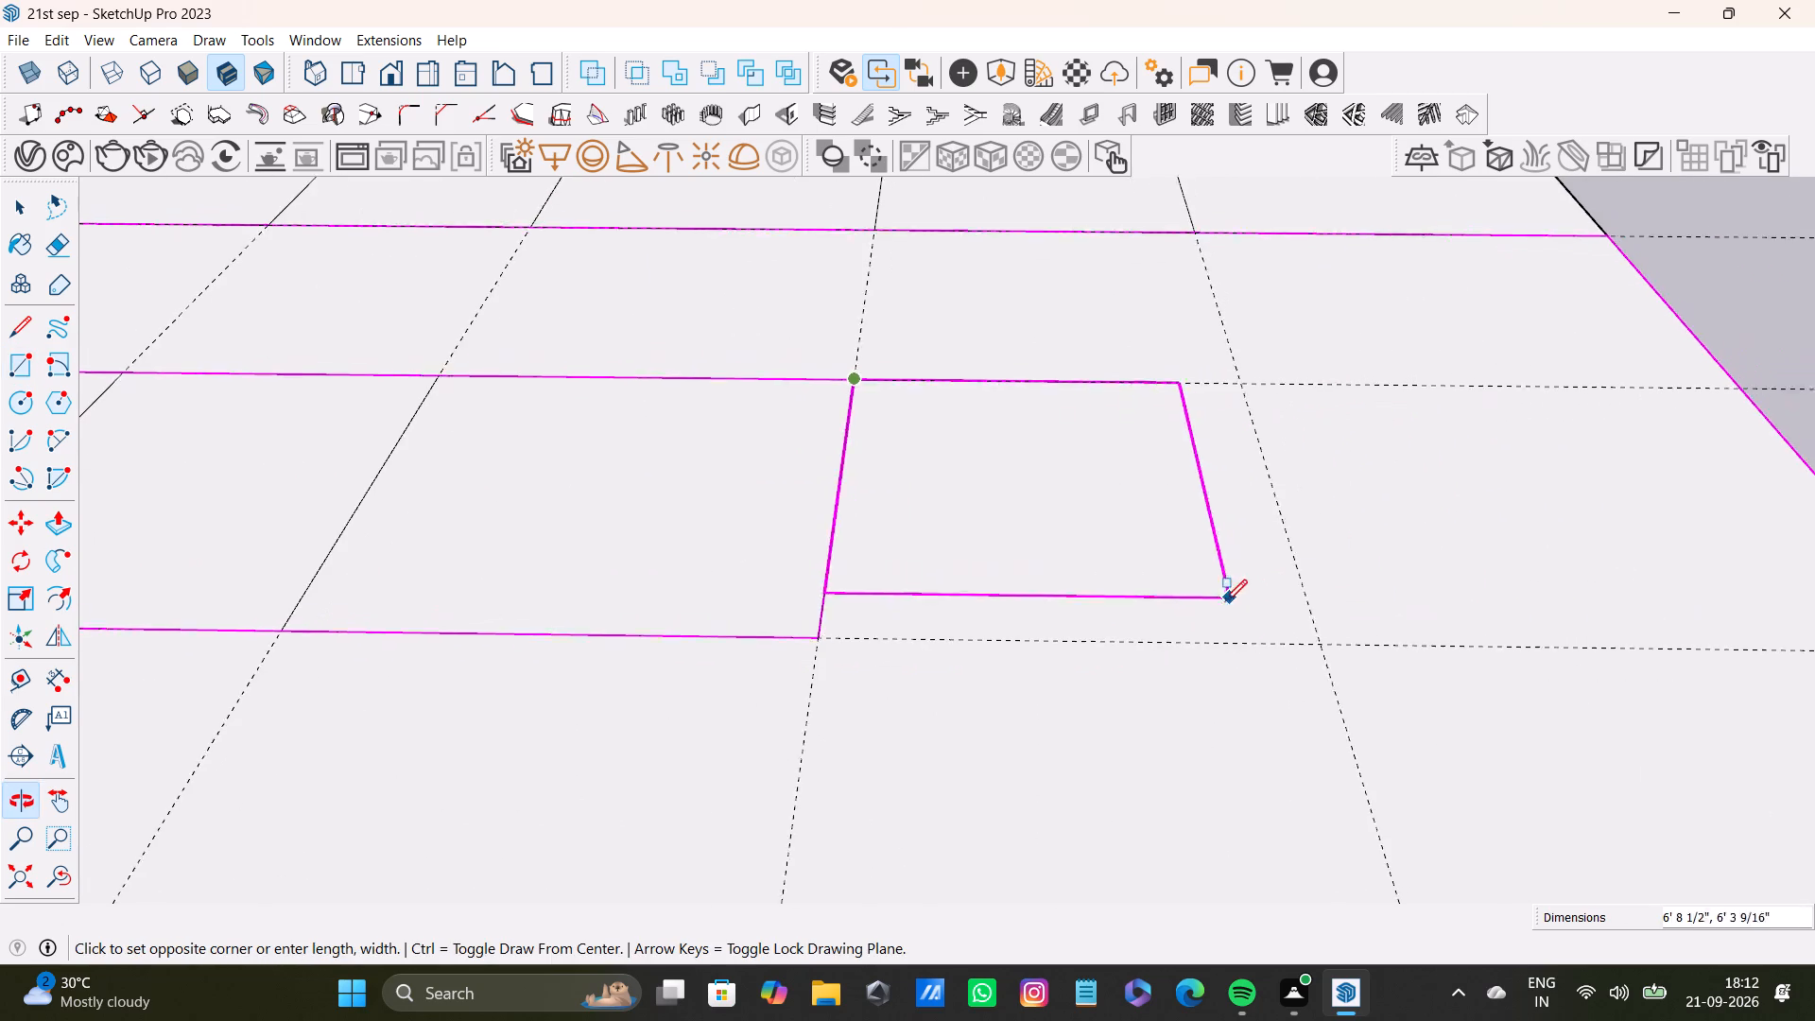
middle_click_drag(1225, 601, 1228, 599, "shift")
left_click(1322, 641)
Complete the strip between the fifth and sixth cross guides with a rectangle reaching the edge farthest from the house.
scroll(1310, 631, "down", 3)
middle_click_drag(1270, 634, 980, 666, "shift")
scroll(1052, 553, "up", 4)
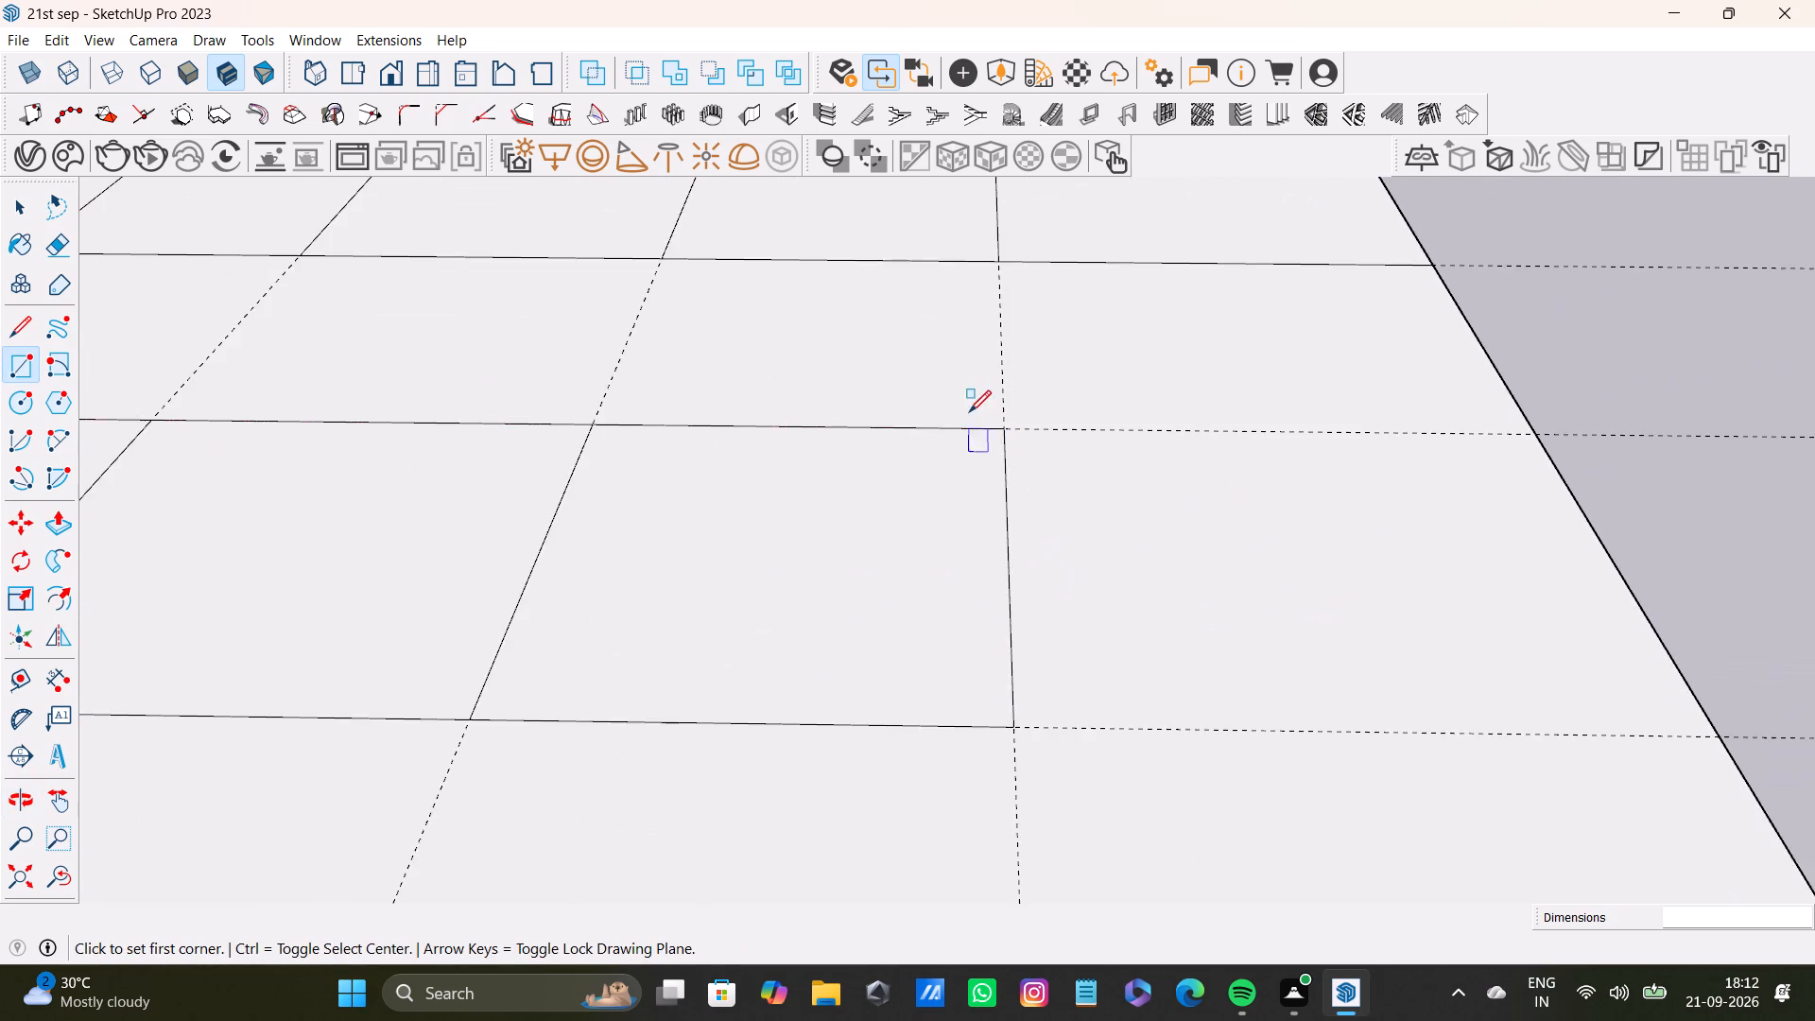
left_click(1010, 431)
scroll(1451, 699, "down", 1)
middle_click_drag(1466, 699, 1270, 615, "shift")
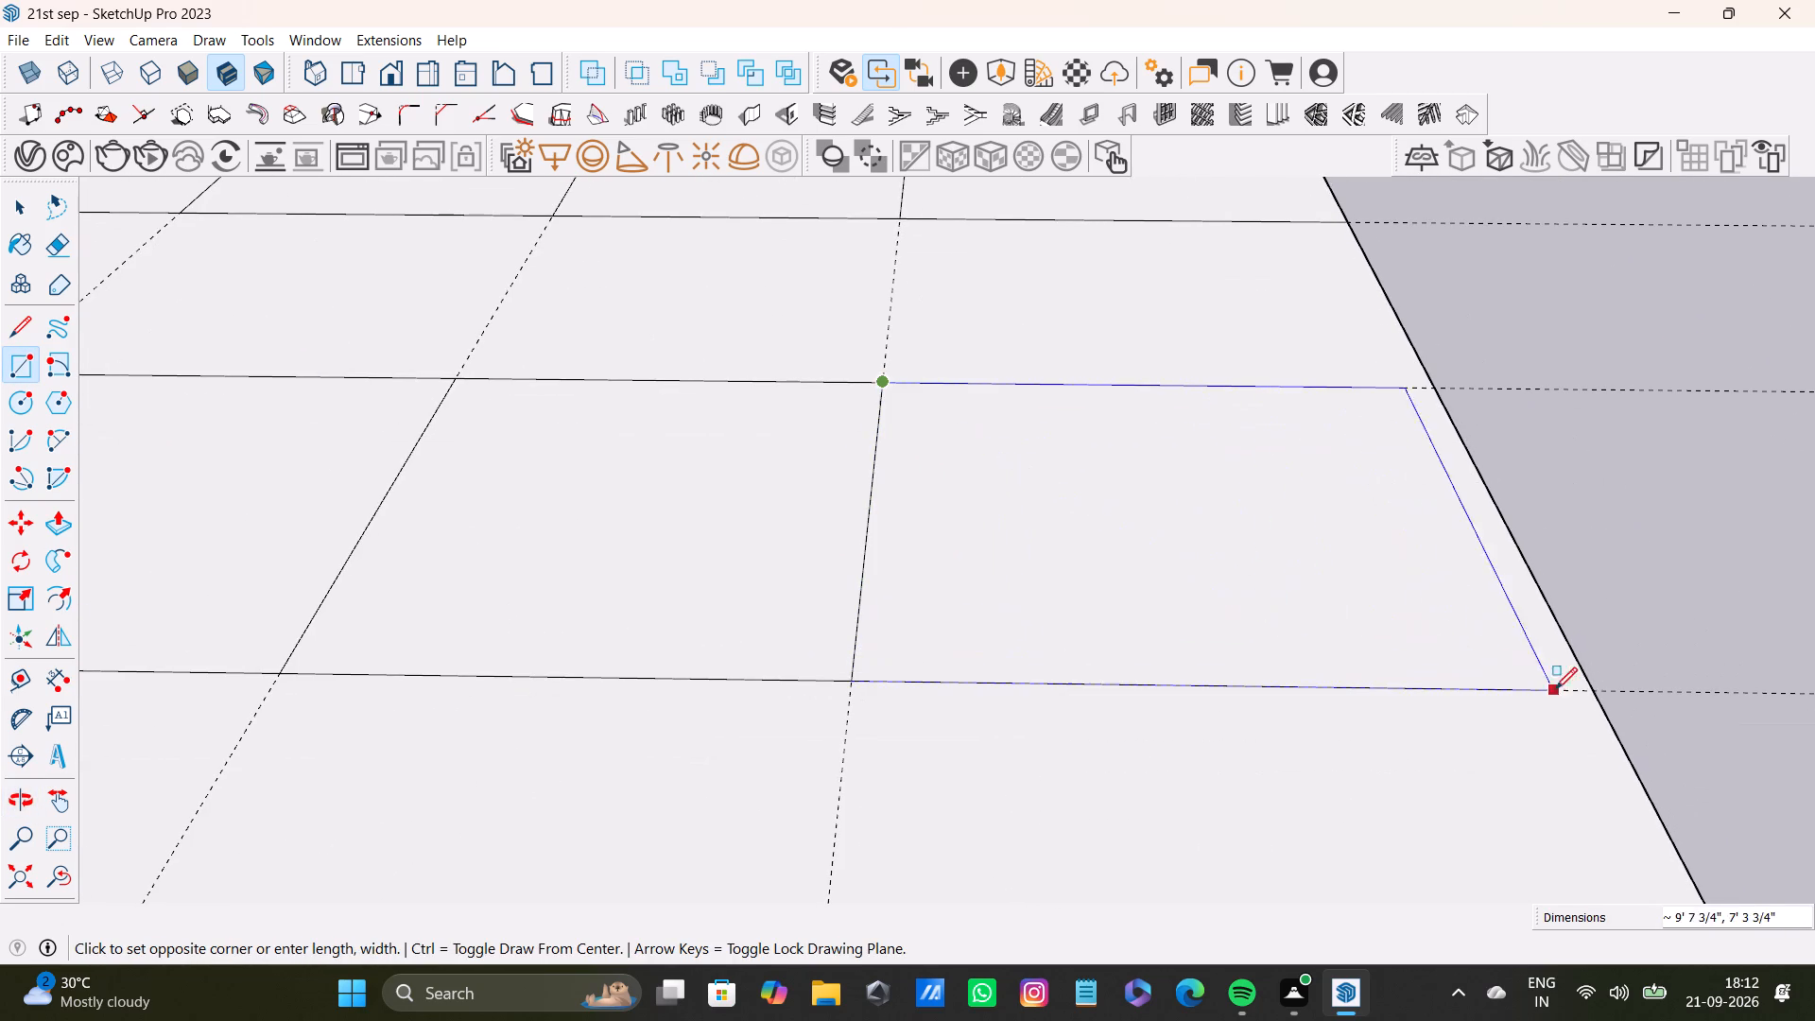
left_click(1591, 693)
Draw rectangles about 5'9" deep in the first three cells between the seventh and eighth cross guides, starting at the edge nearest the house.
scroll(1564, 702, "down", 11)
middle_click_drag(423, 782, 1186, 776, "shift")
scroll(1100, 787, "down", 4)
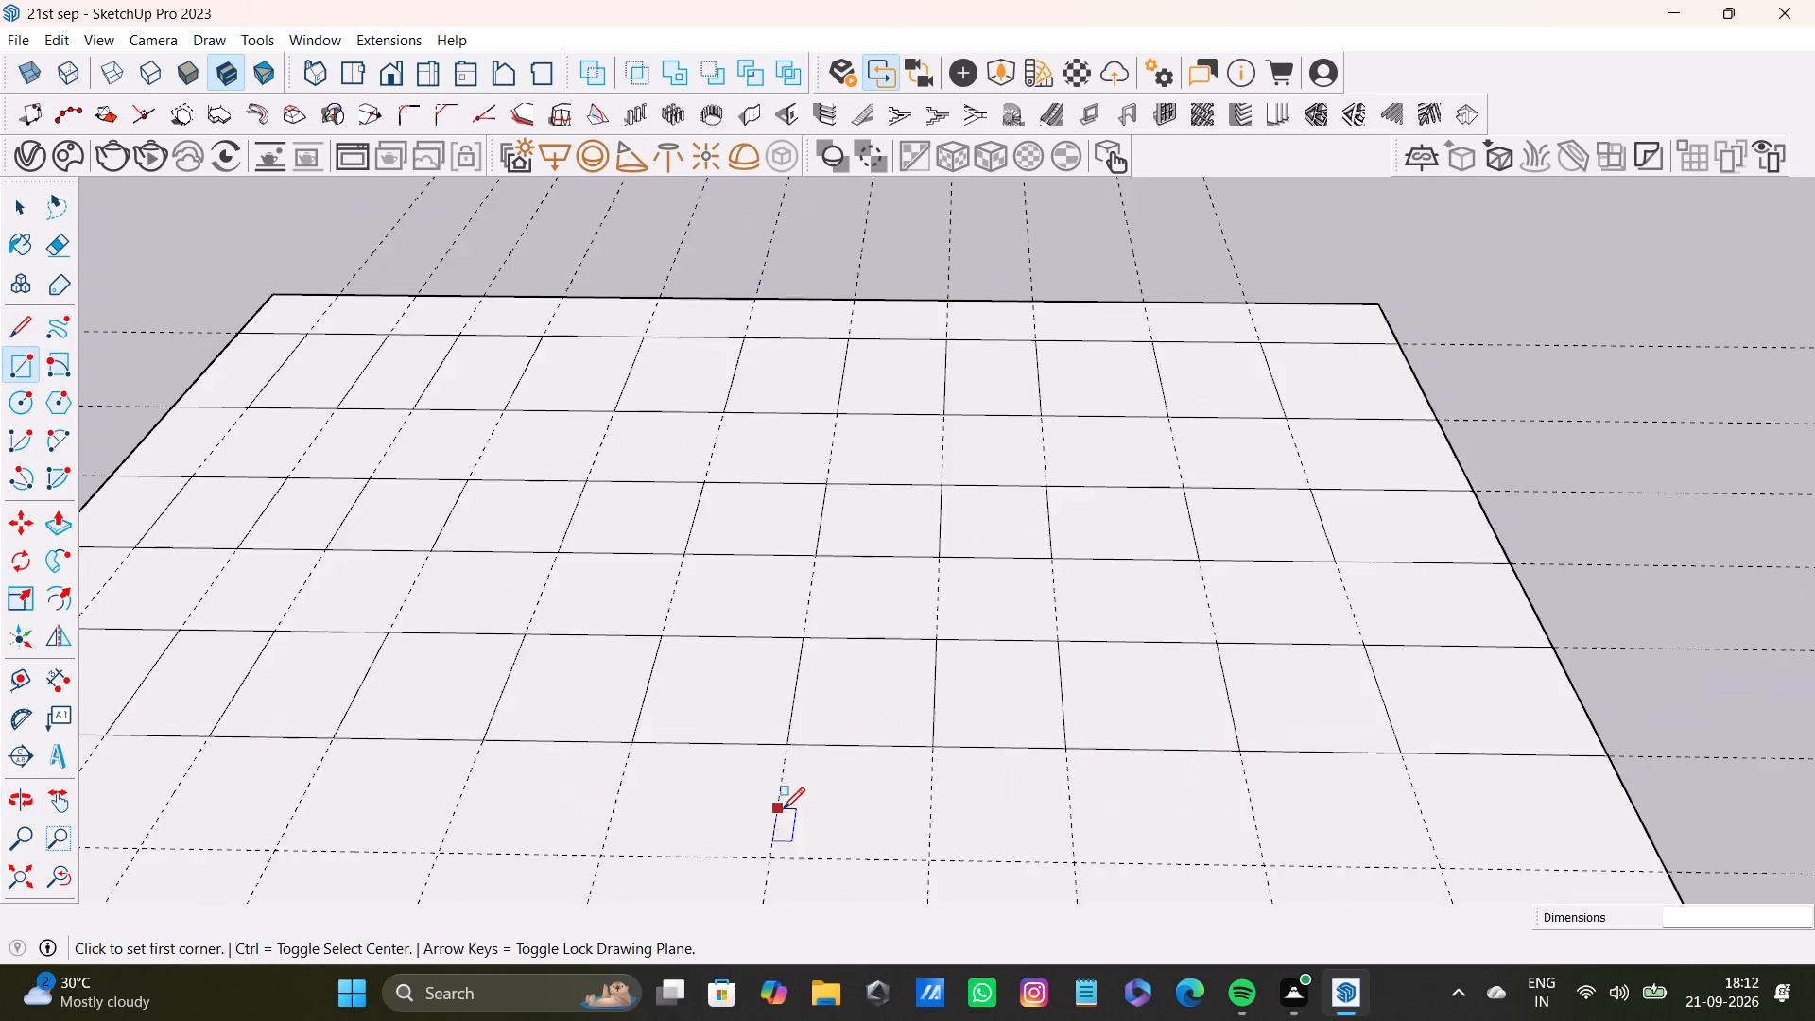
scroll(783, 809, "down", 3)
middle_click_drag(715, 820, 1040, 633, "shift")
scroll(552, 673, "up", 4)
scroll(306, 636, "up", 1)
left_click(306, 636)
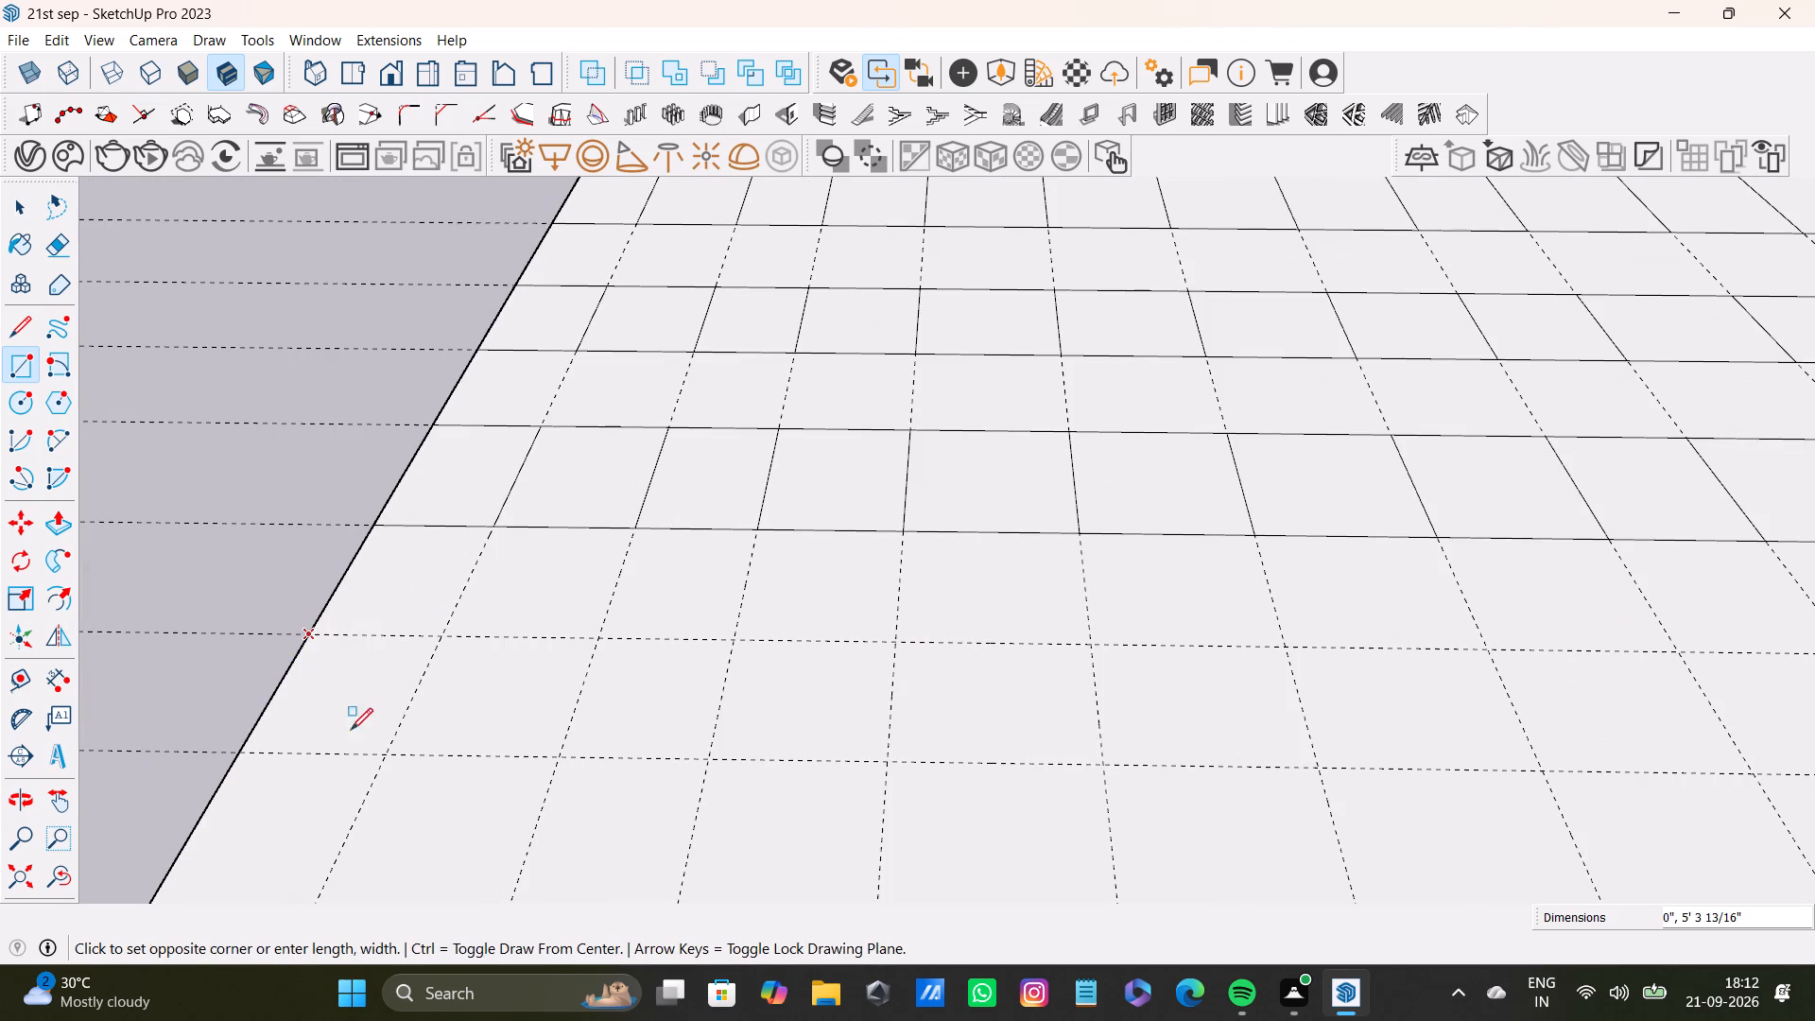
left_click(381, 758)
left_click(441, 641)
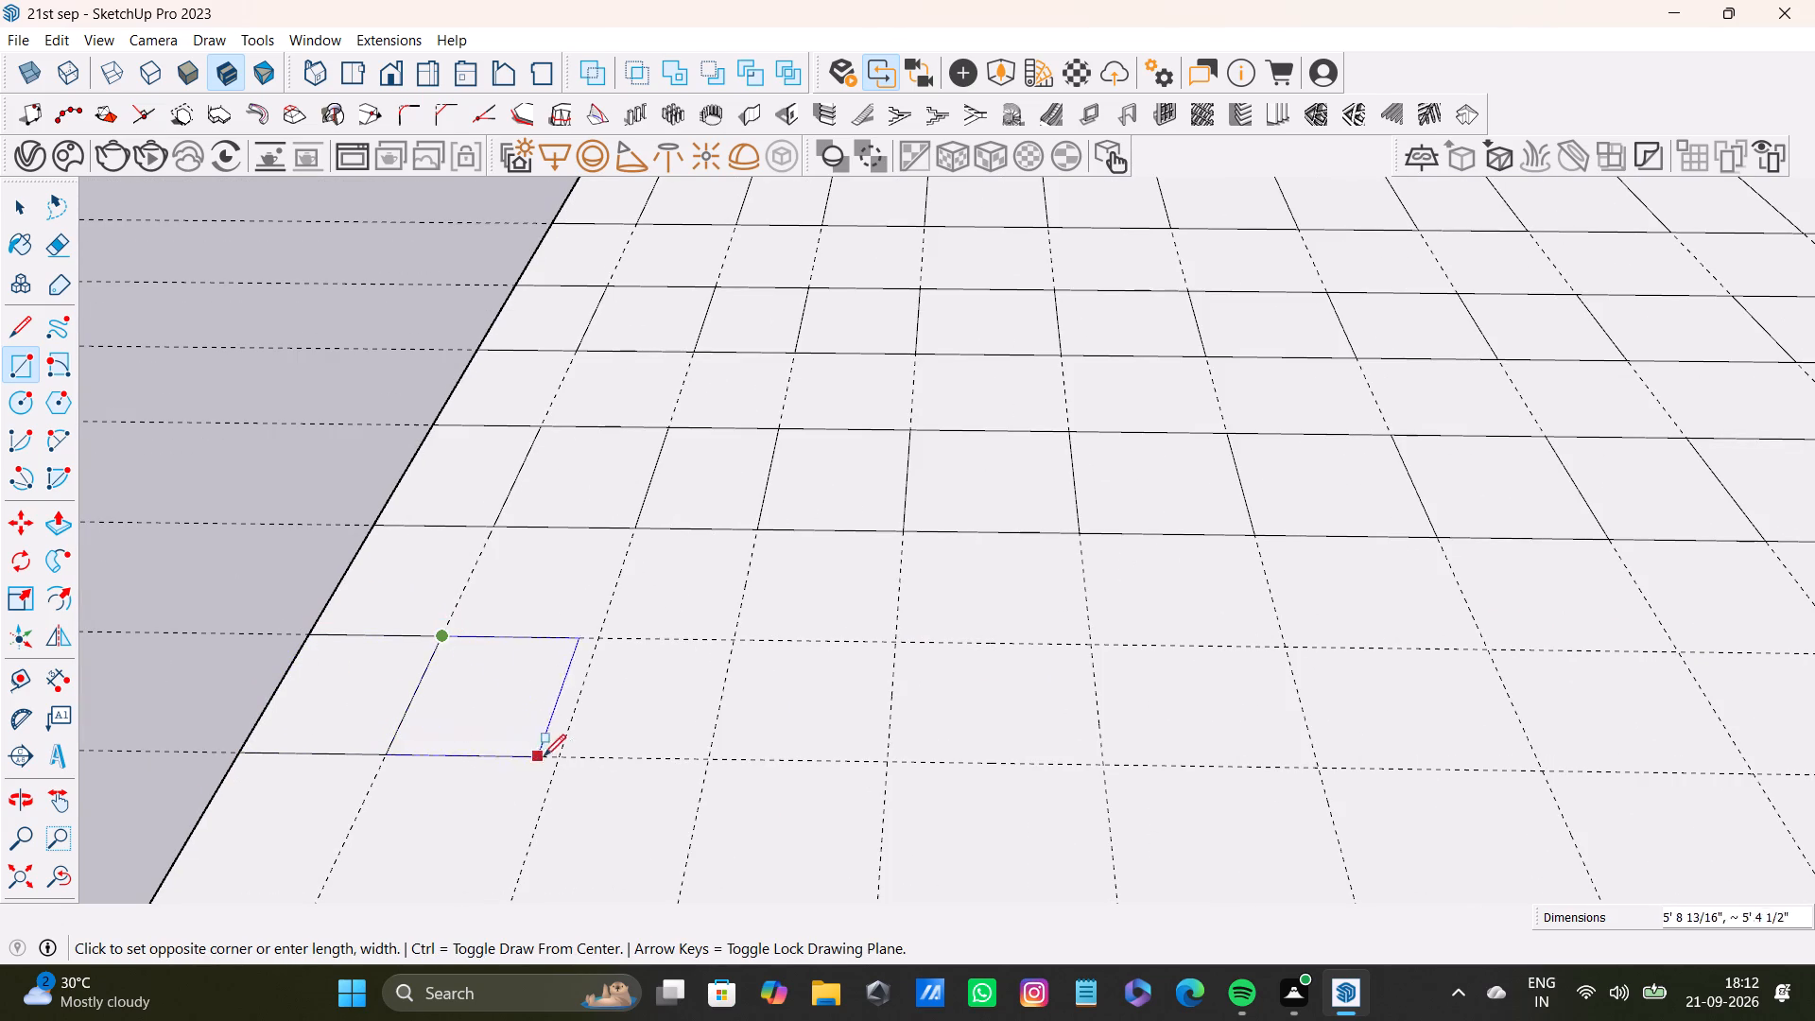
left_click(553, 756)
left_click(595, 640)
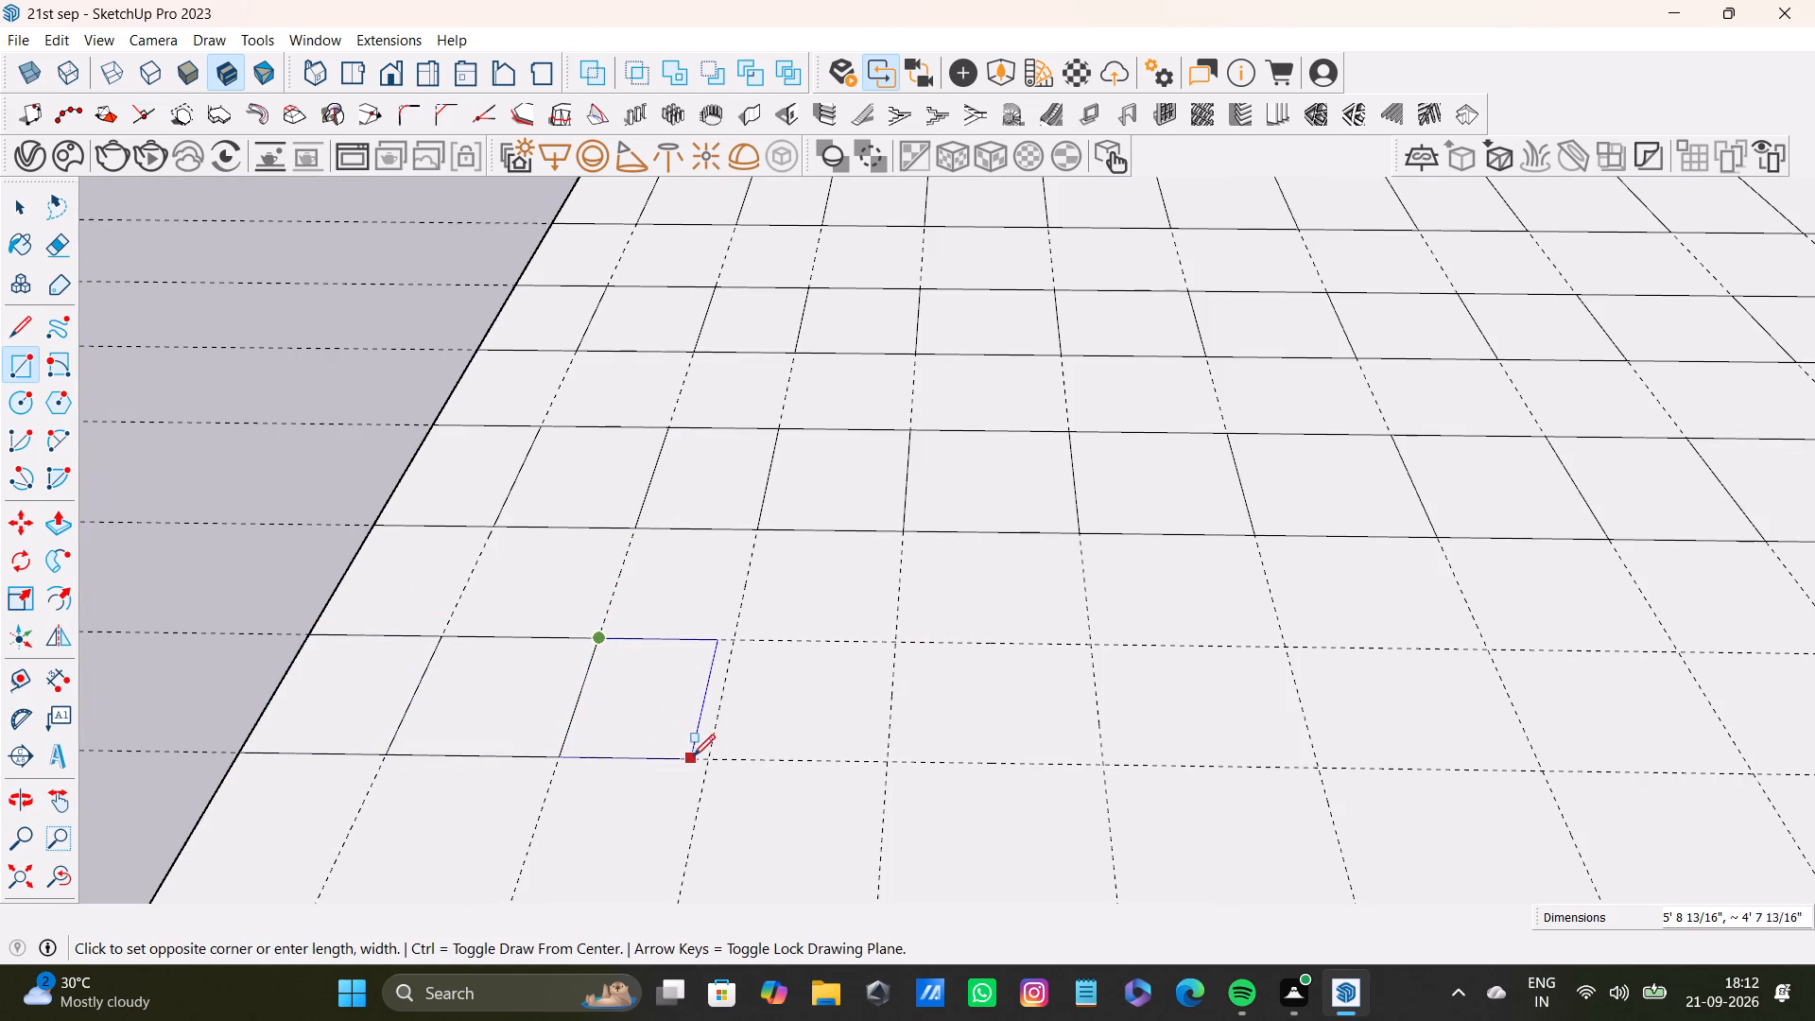
left_click(705, 760)
Fill the fourth to sixth cells between the seventh and eighth cross guides with rectangles about 6'3", 7'7" and 7'6" wide.
left_click(731, 642)
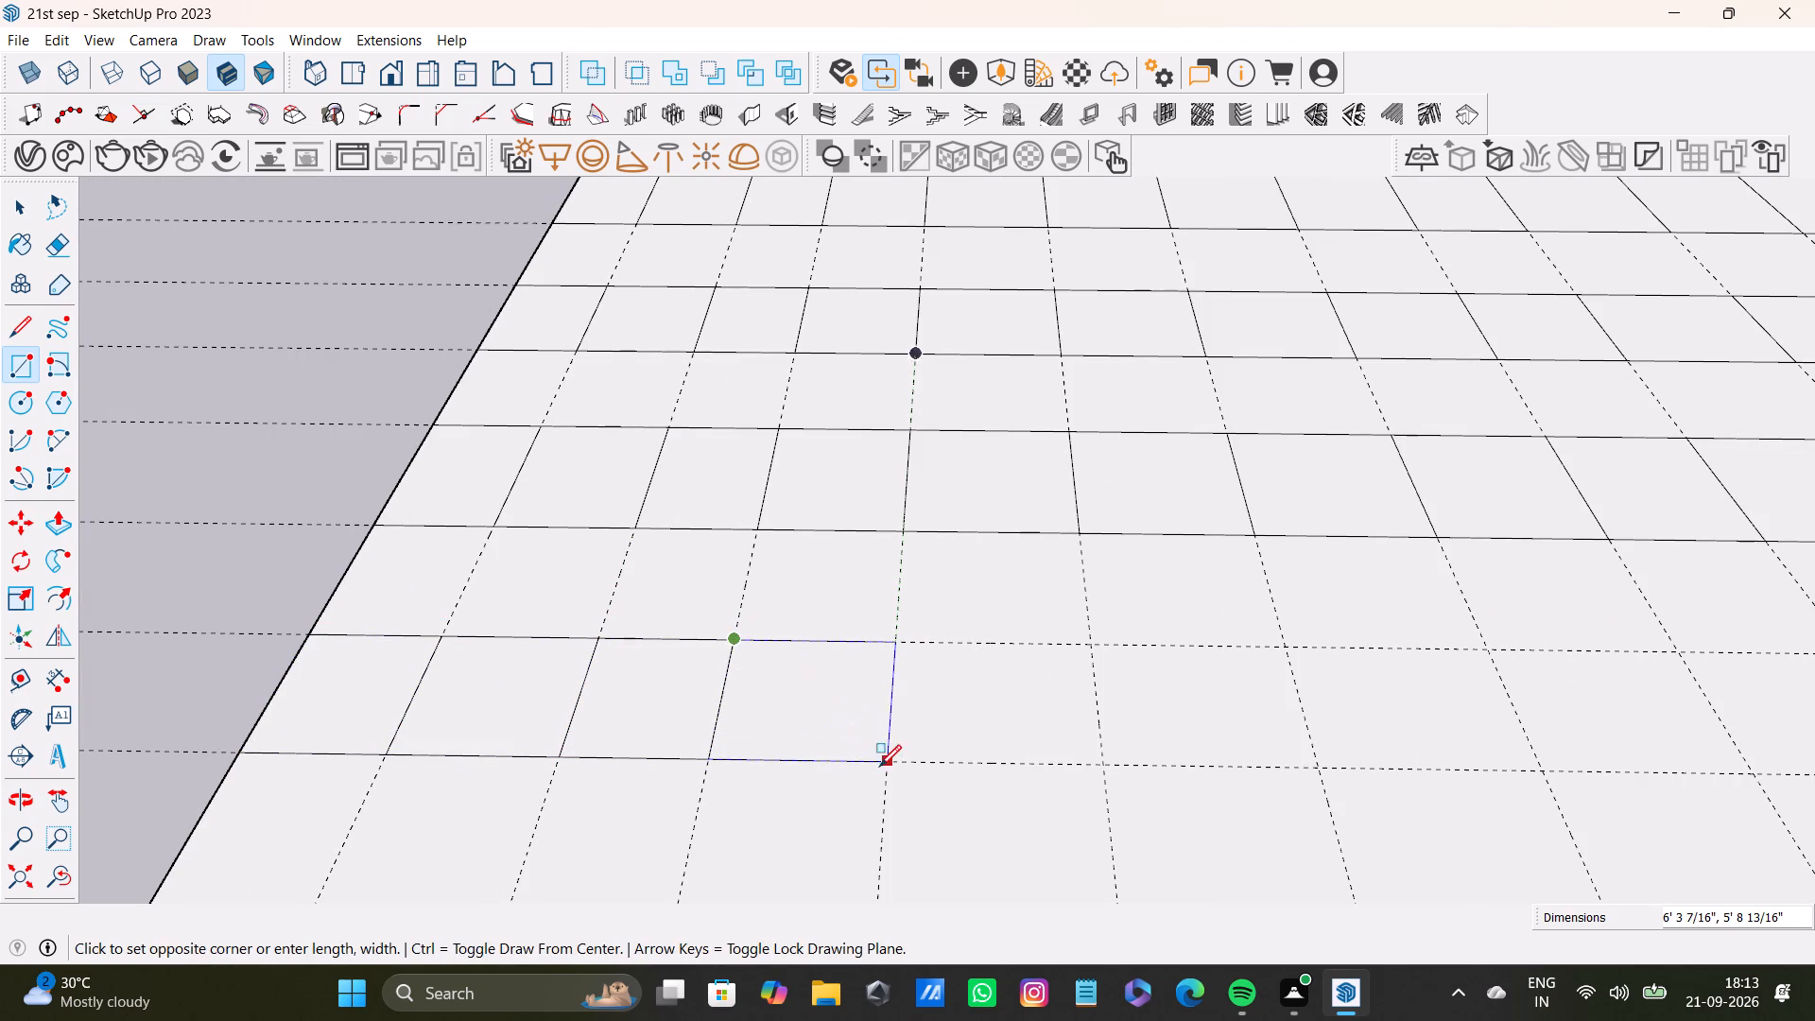
left_click(882, 763)
left_click(893, 648)
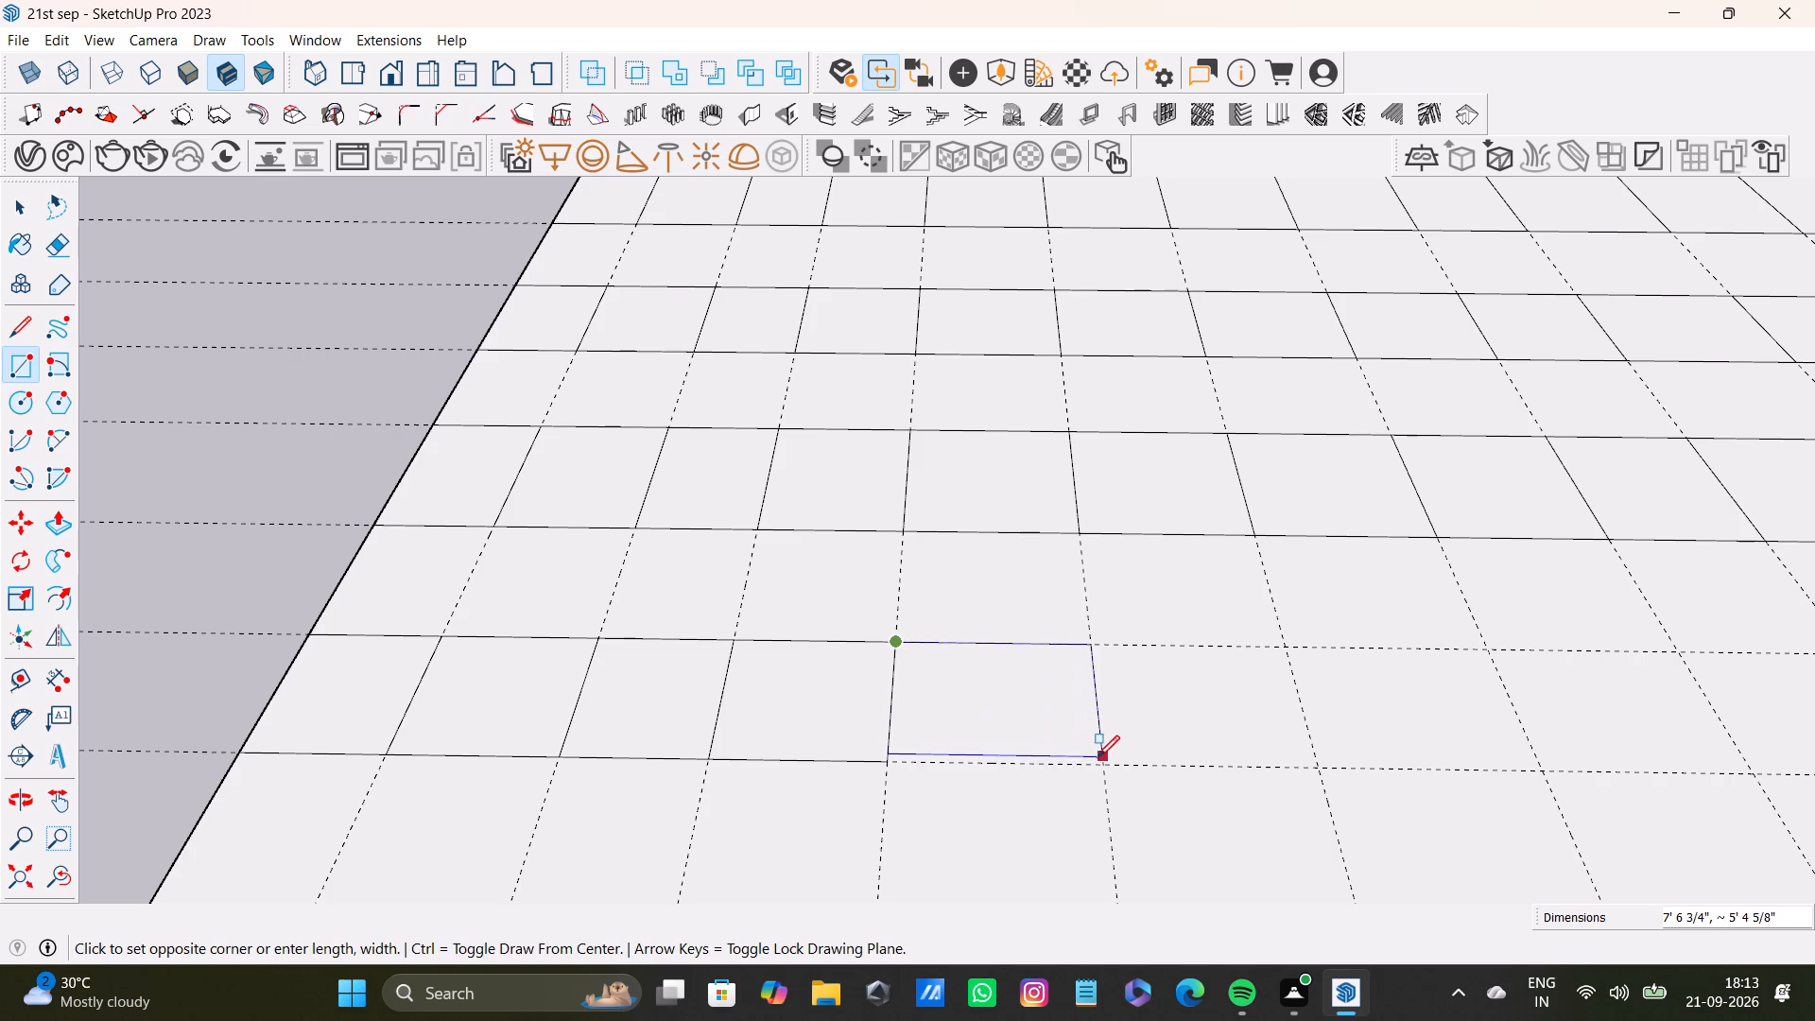
left_click(1098, 763)
scroll(1067, 605, "down", 2)
middle_click_drag(1141, 671, 1035, 623, "shift")
scroll(958, 621, "up", 5)
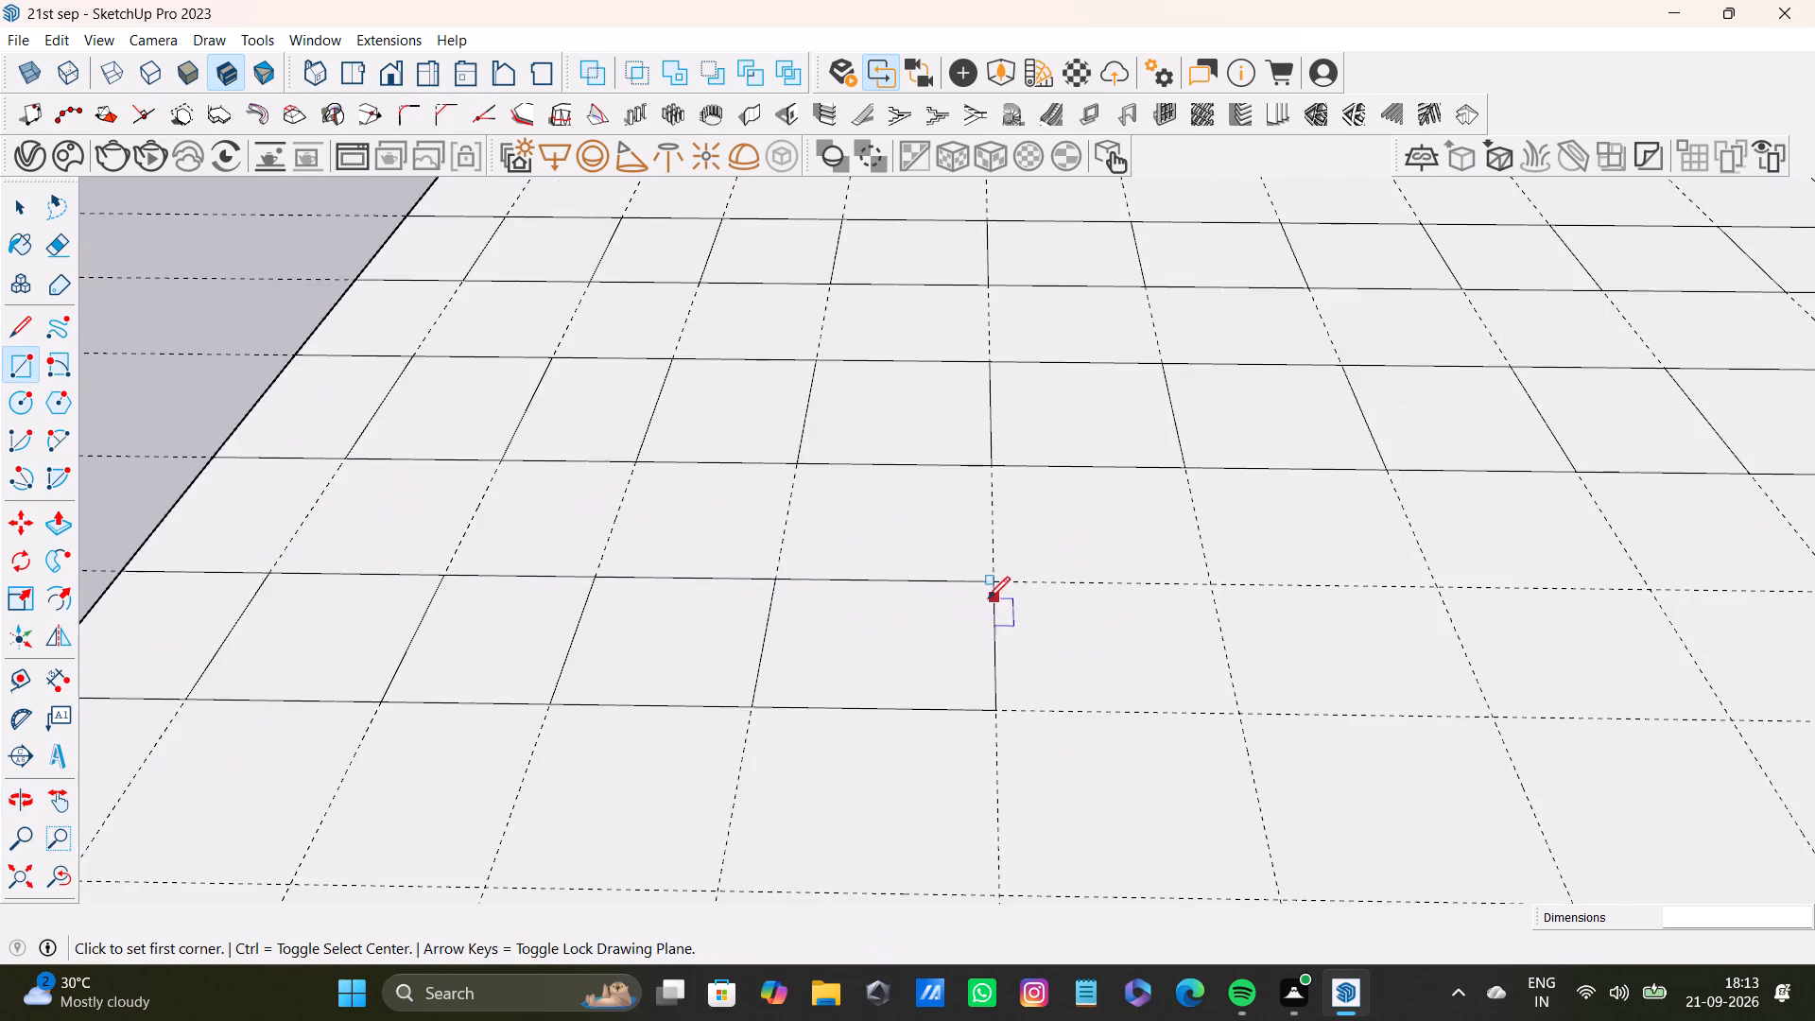
scroll(988, 598, "up", 1)
left_click(994, 577)
left_click(1351, 764)
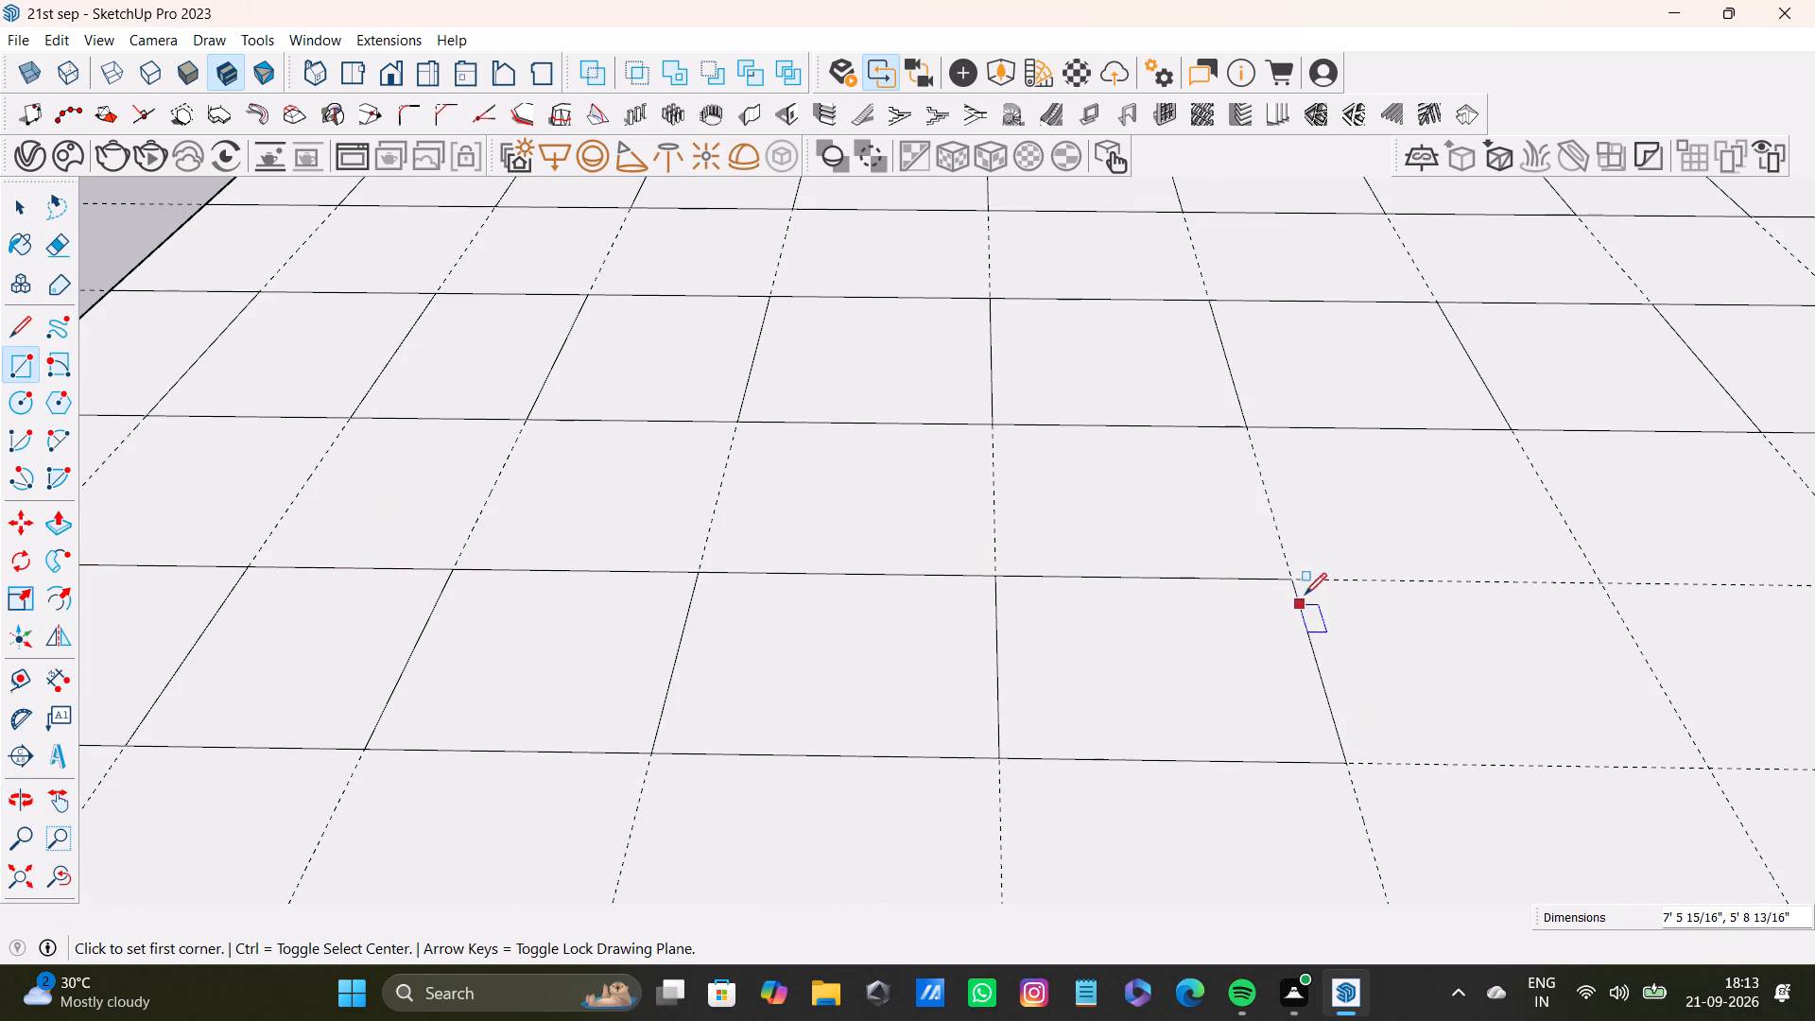
Fill the seventh to tenth cells between the seventh and eighth cross guides with adjoining rectangles about 5'9" deep.
left_click(1295, 576)
middle_click_drag(1492, 666, 992, 565, "shift")
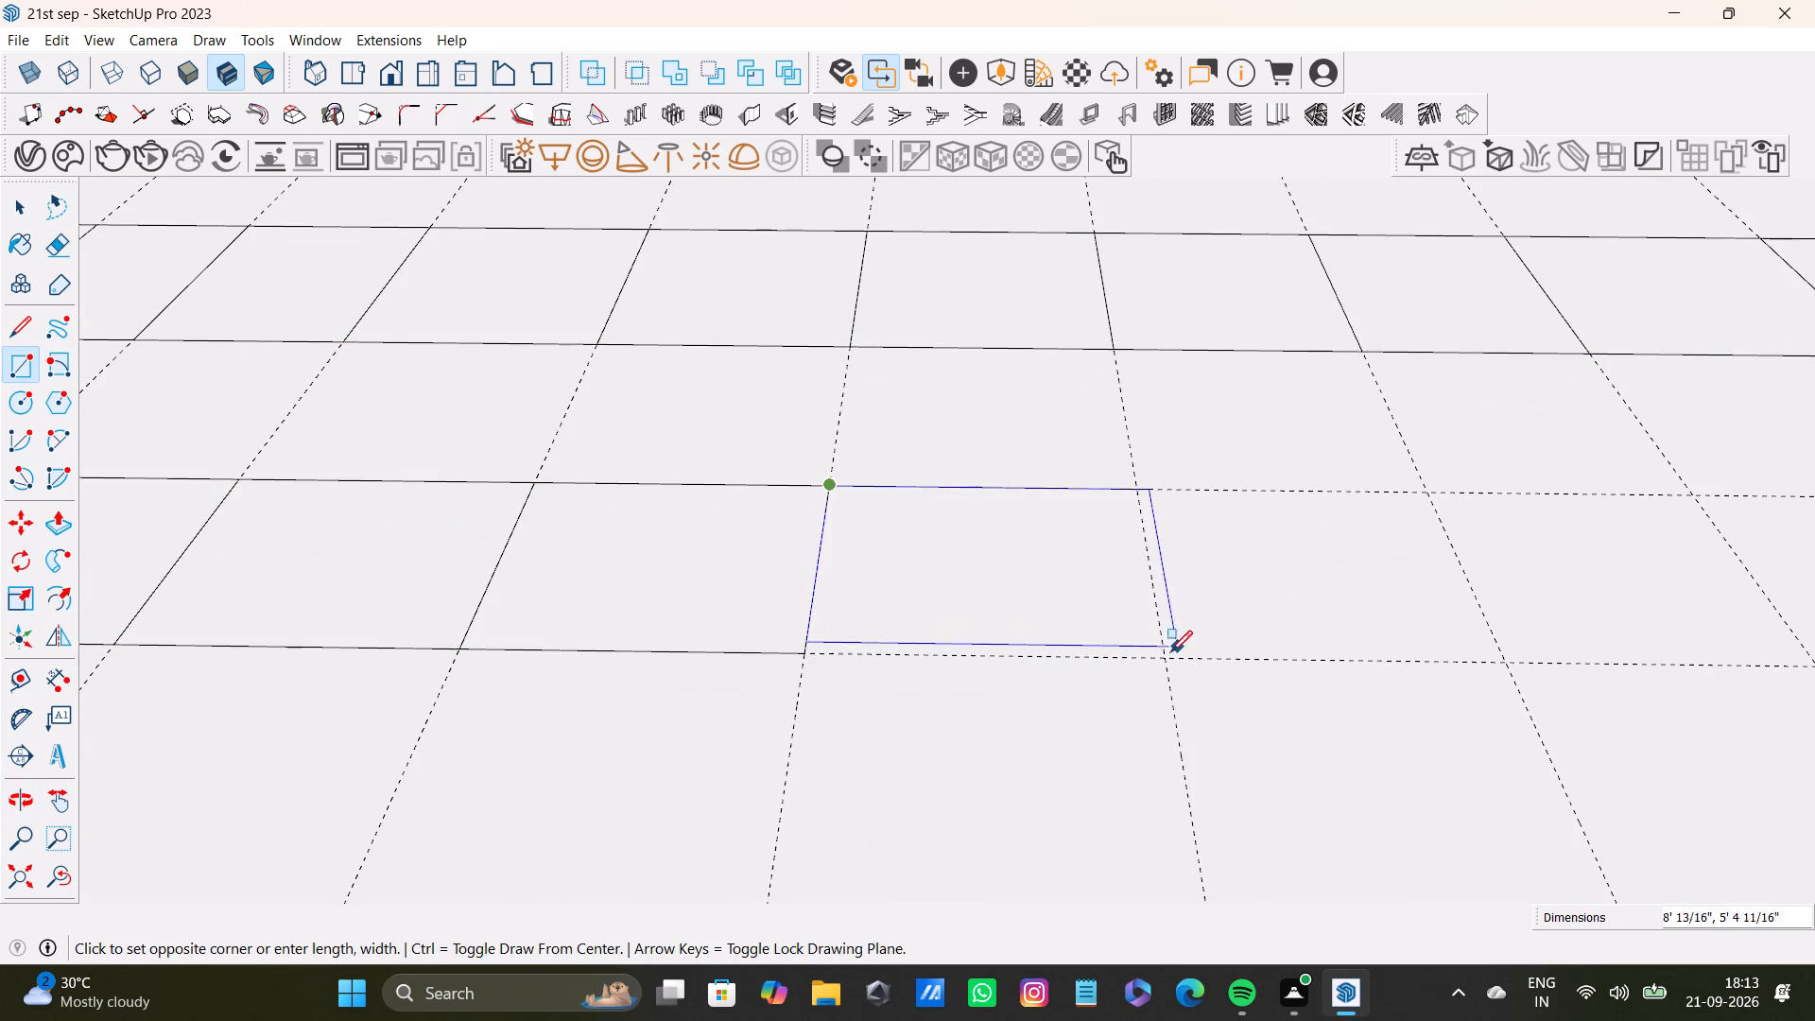
left_click(1162, 662)
left_click(1140, 493)
middle_click_drag(1284, 588, 970, 602, "shift")
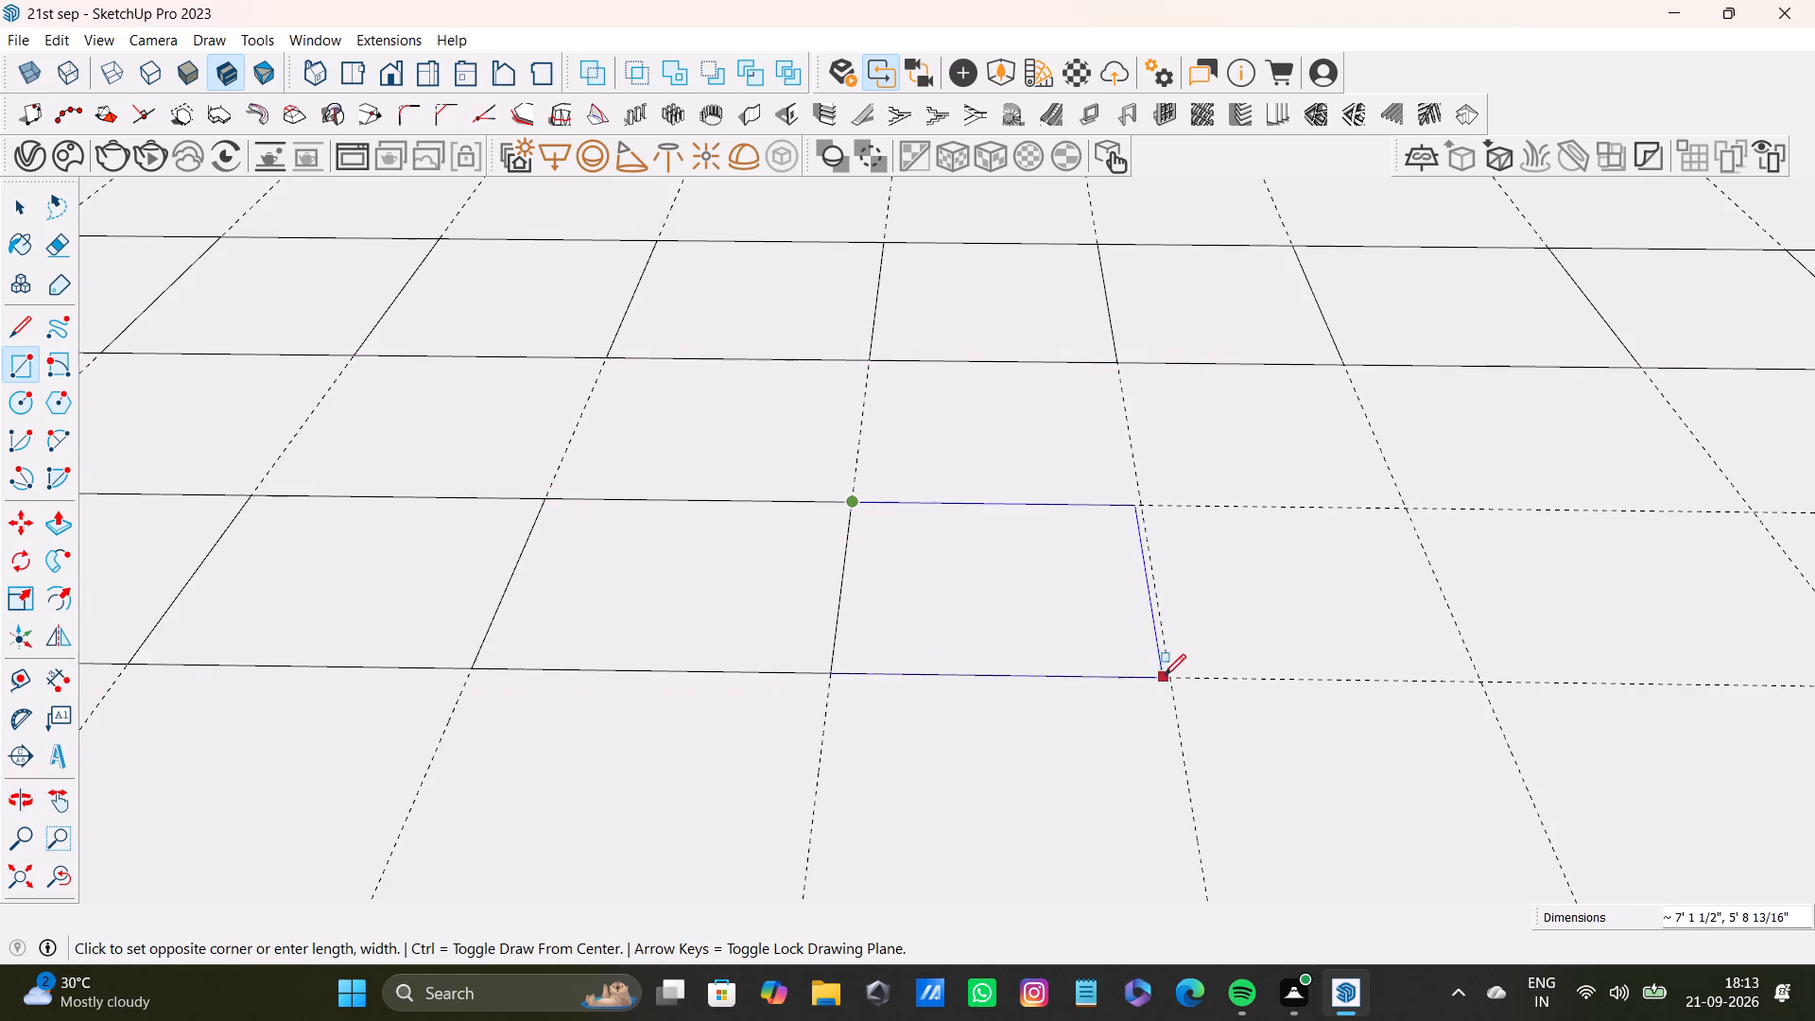
left_click(1175, 679)
left_click(1146, 508)
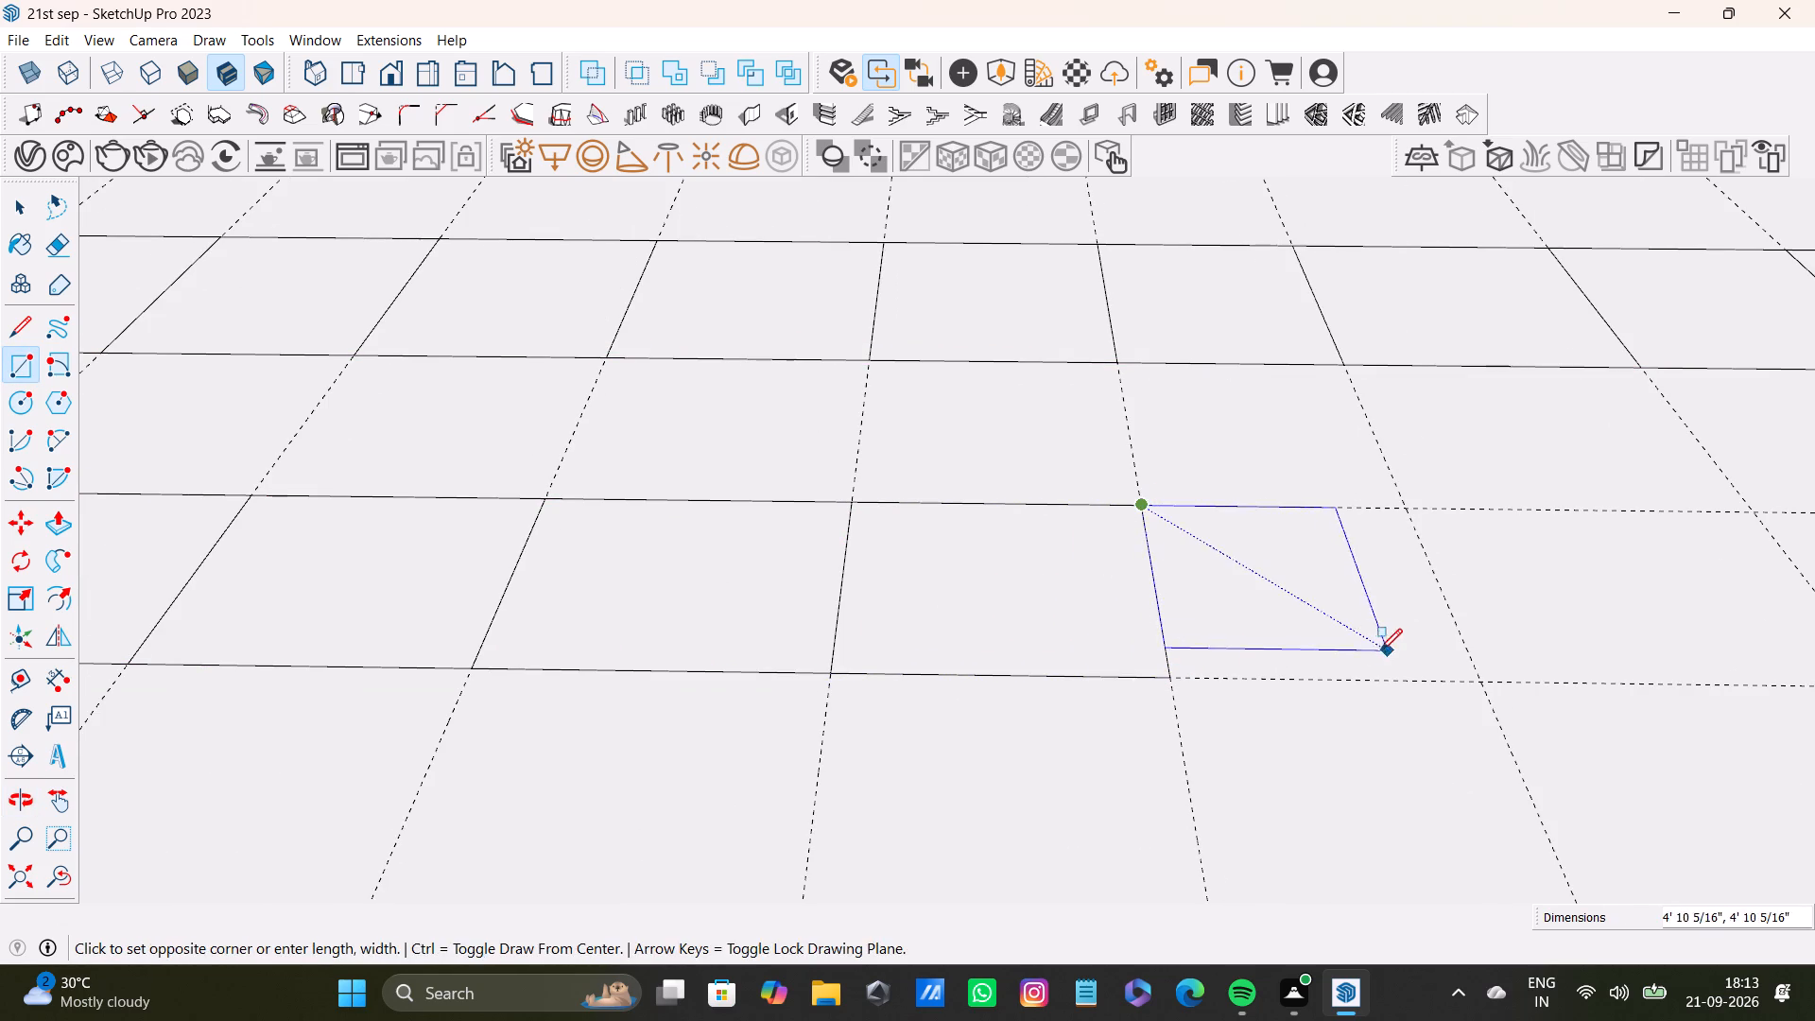
middle_click_drag(1380, 650, 1105, 658, "shift")
left_click(1195, 687)
left_click(1168, 520)
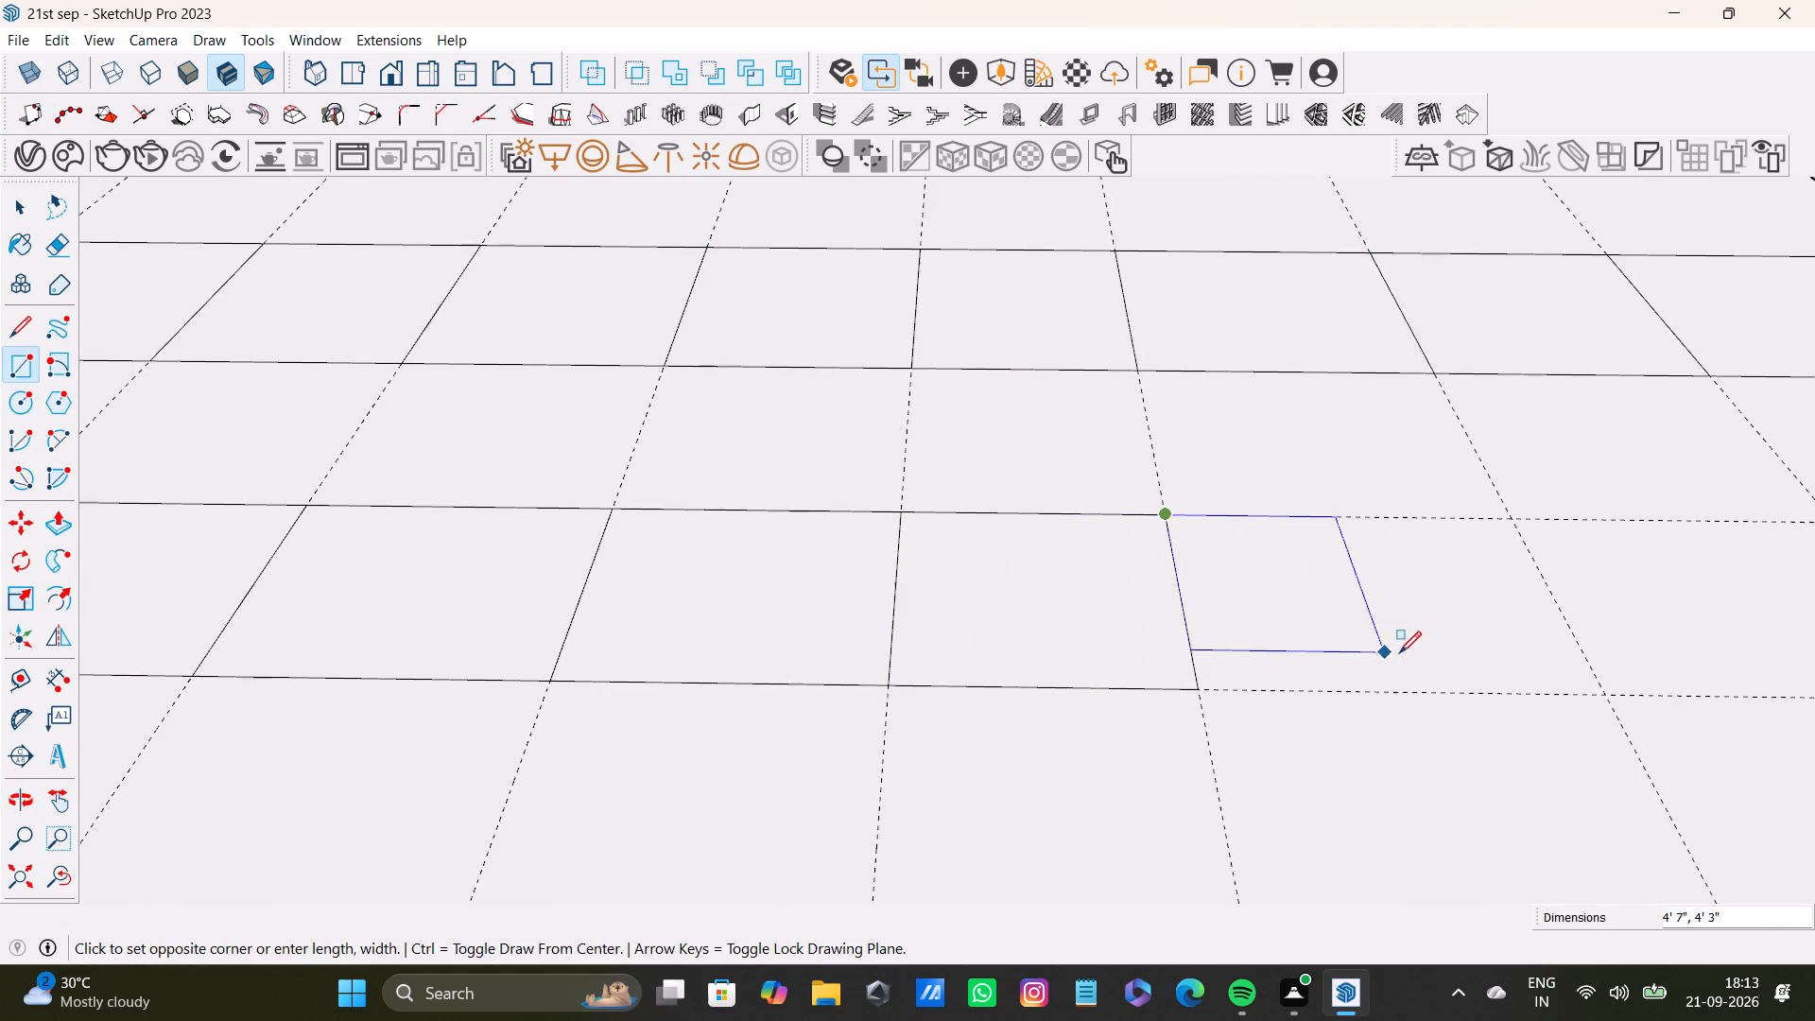
middle_click_drag(1426, 644, 1085, 650, "shift")
left_click(1243, 705)
Complete the strip between the seventh and eighth cross guides with two more rectangles, ending at the edge farthest from the house.
middle_click_drag(1260, 649, 760, 645, "shift")
scroll(754, 614, "up", 5)
left_click(764, 464)
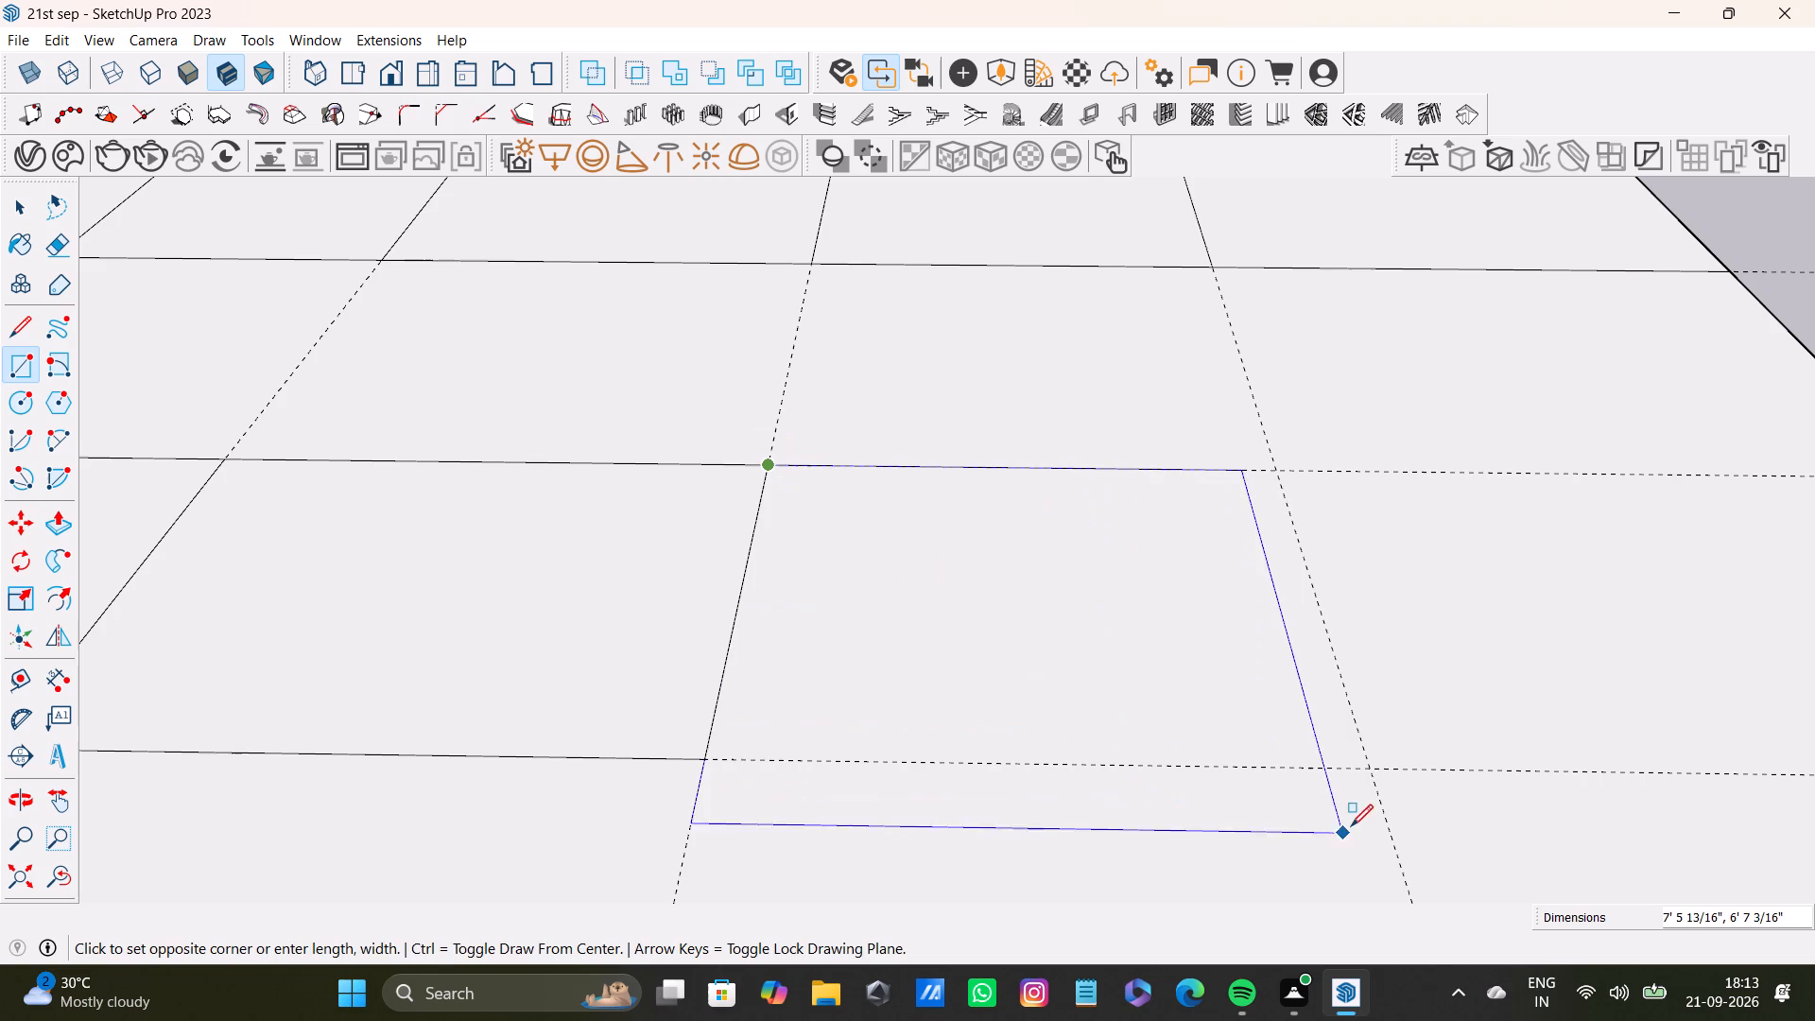
left_click(1375, 764)
middle_click_drag(1299, 728, 755, 678, "shift")
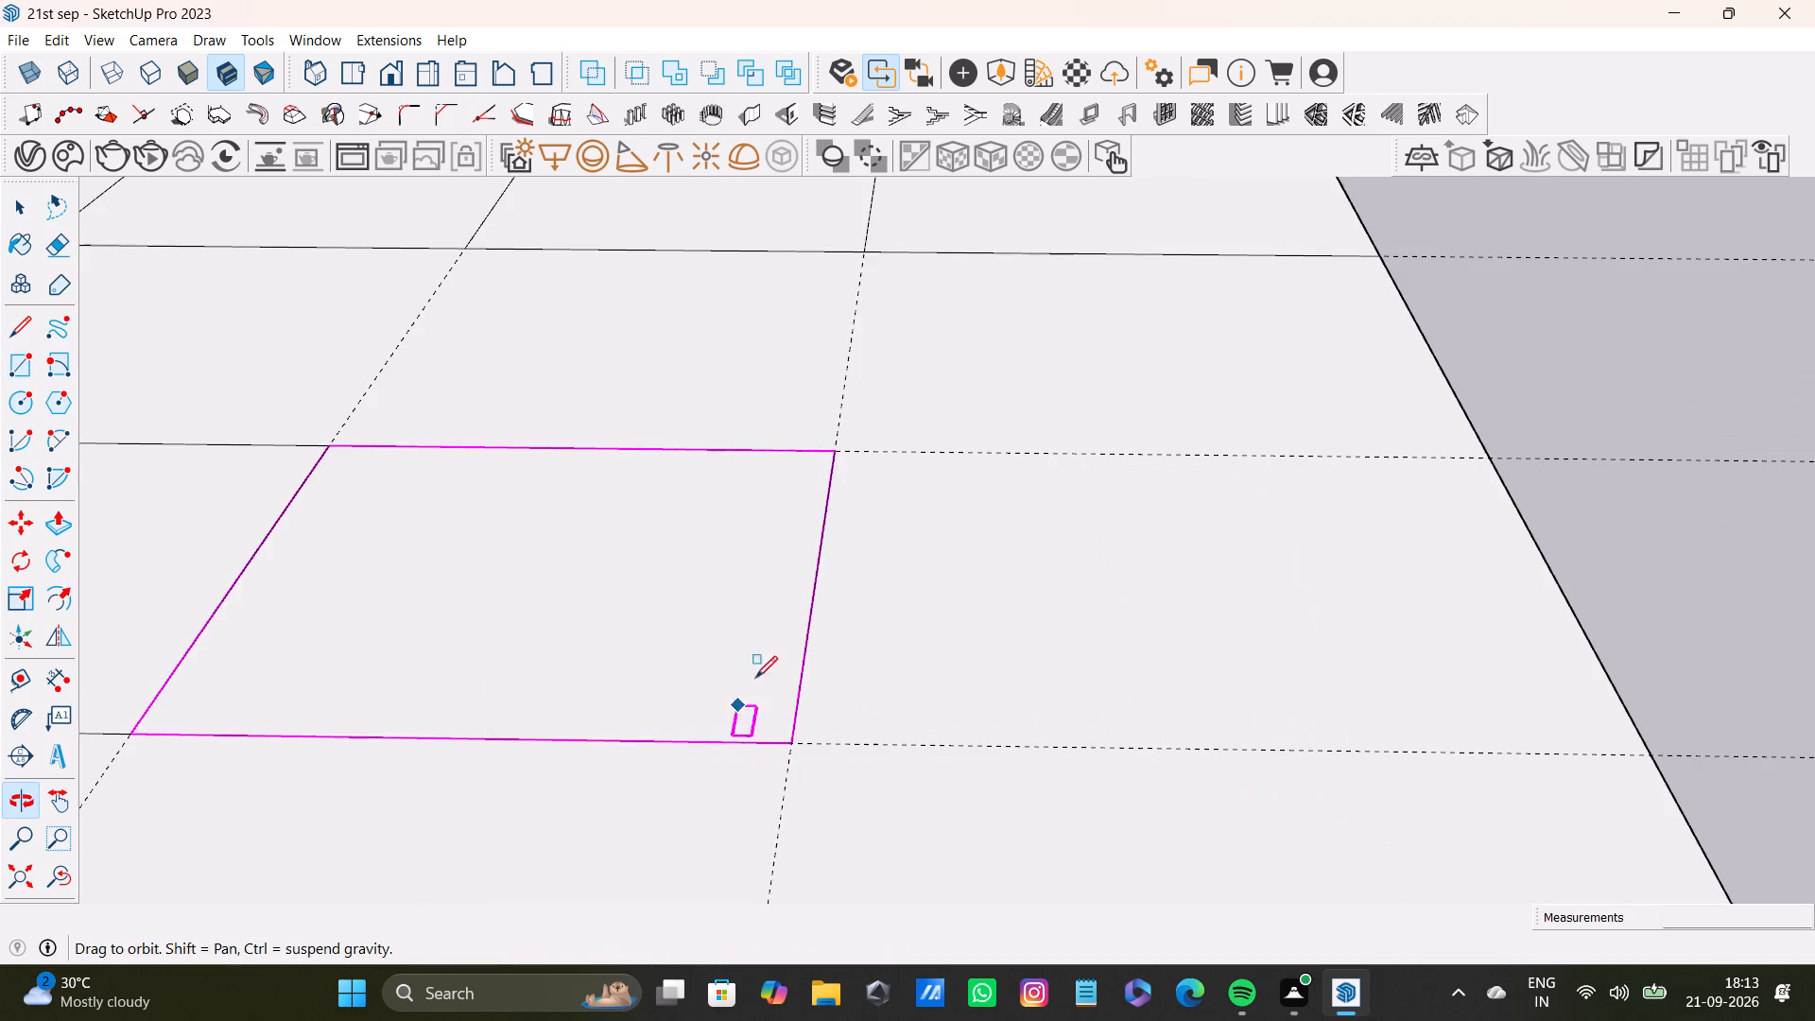
middle_click_drag(755, 678, 738, 703, "shift")
left_click(837, 451)
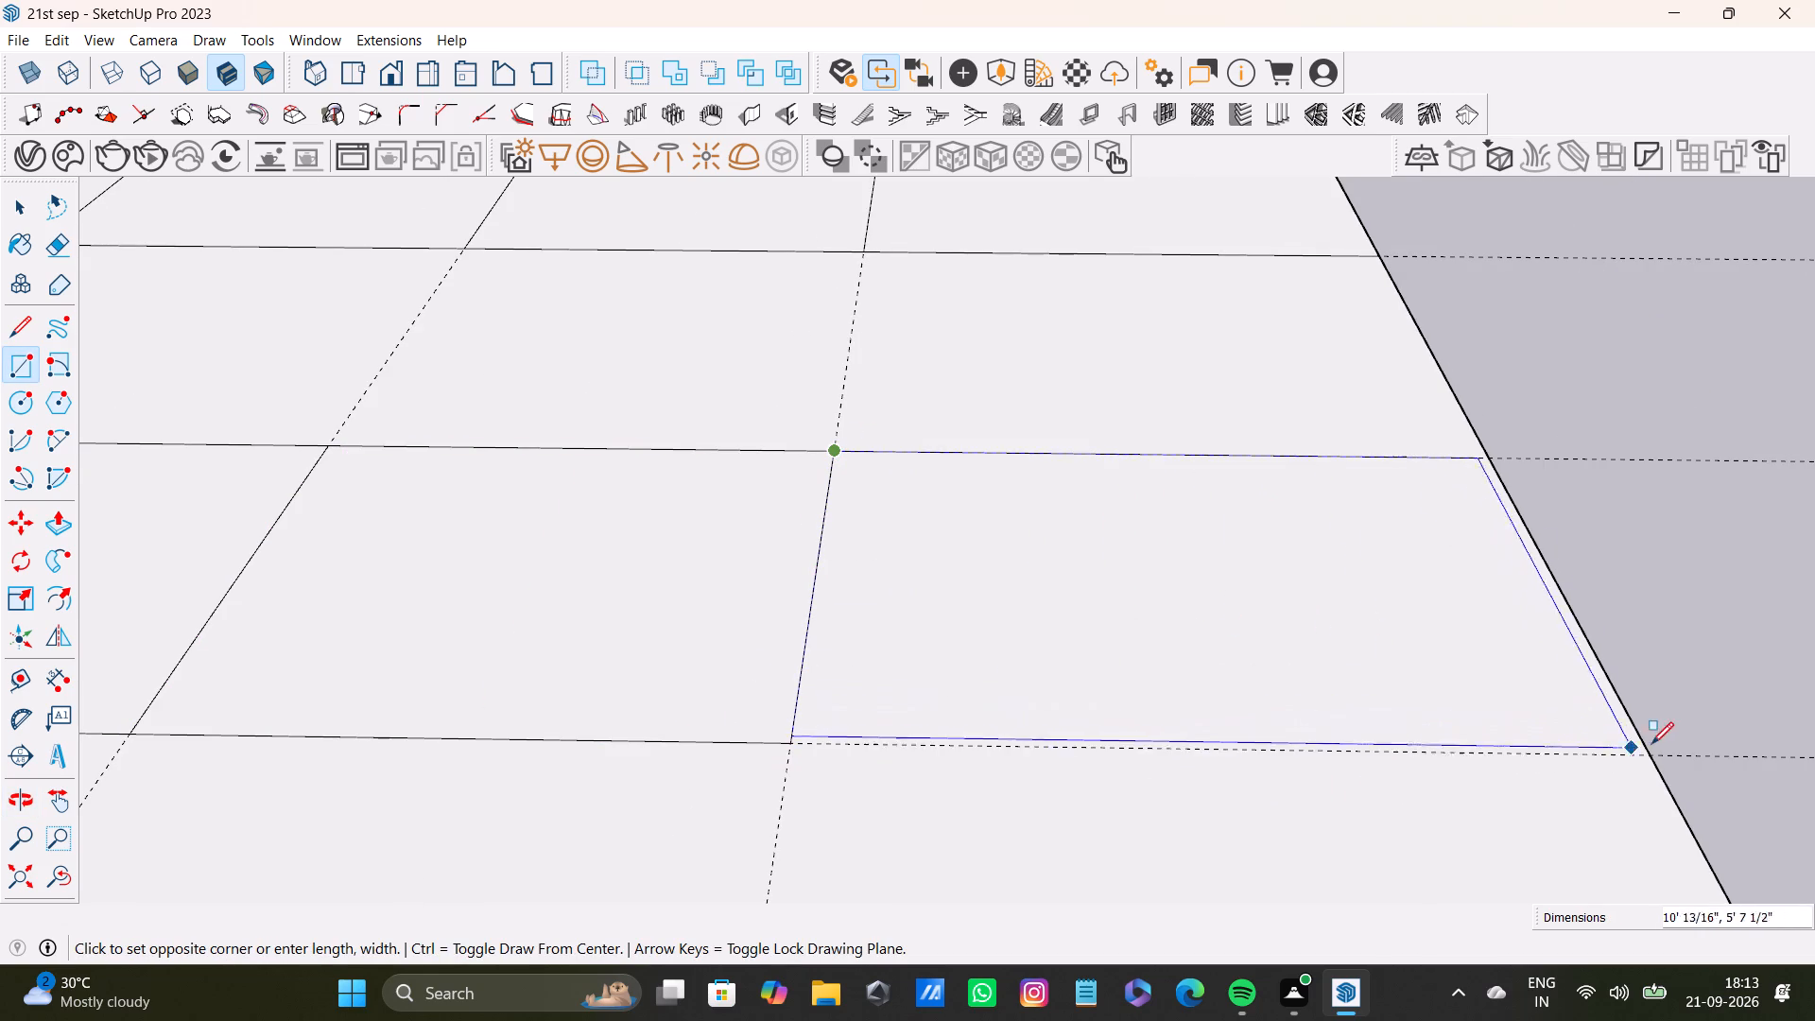
left_click(1650, 754)
Draw a rectangle about 5'3" wide in the first cell between the ninth and tenth cross guides, at the edge nearest the house.
scroll(1273, 806, "down", 4)
middle_click_drag(668, 729, 1434, 676, "shift")
scroll(1197, 724, "down", 7)
scroll(597, 706, "down", 4)
middle_click_drag(587, 719, 1481, 658)
scroll(320, 701, "up", 2)
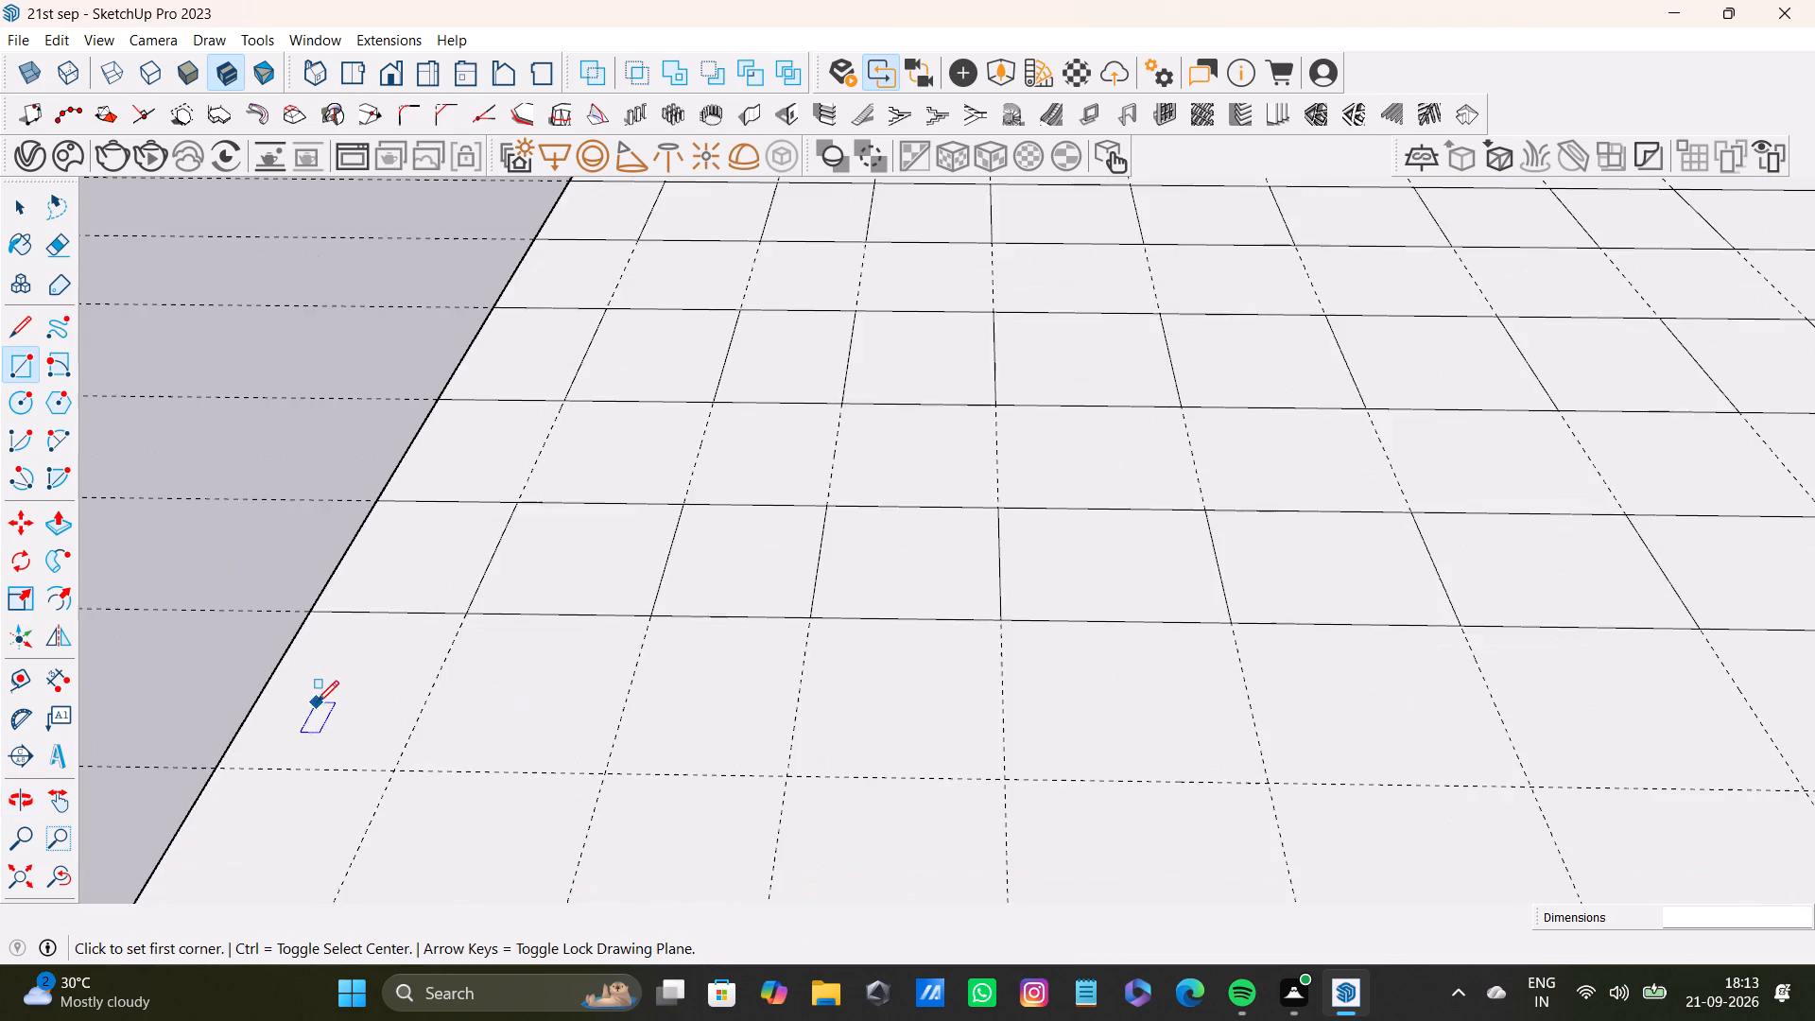
scroll(317, 702, "up", 4)
middle_click_drag(337, 726, 529, 613, "shift")
scroll(408, 666, "up", 3)
left_click(394, 662)
scroll(450, 768, "down", 1)
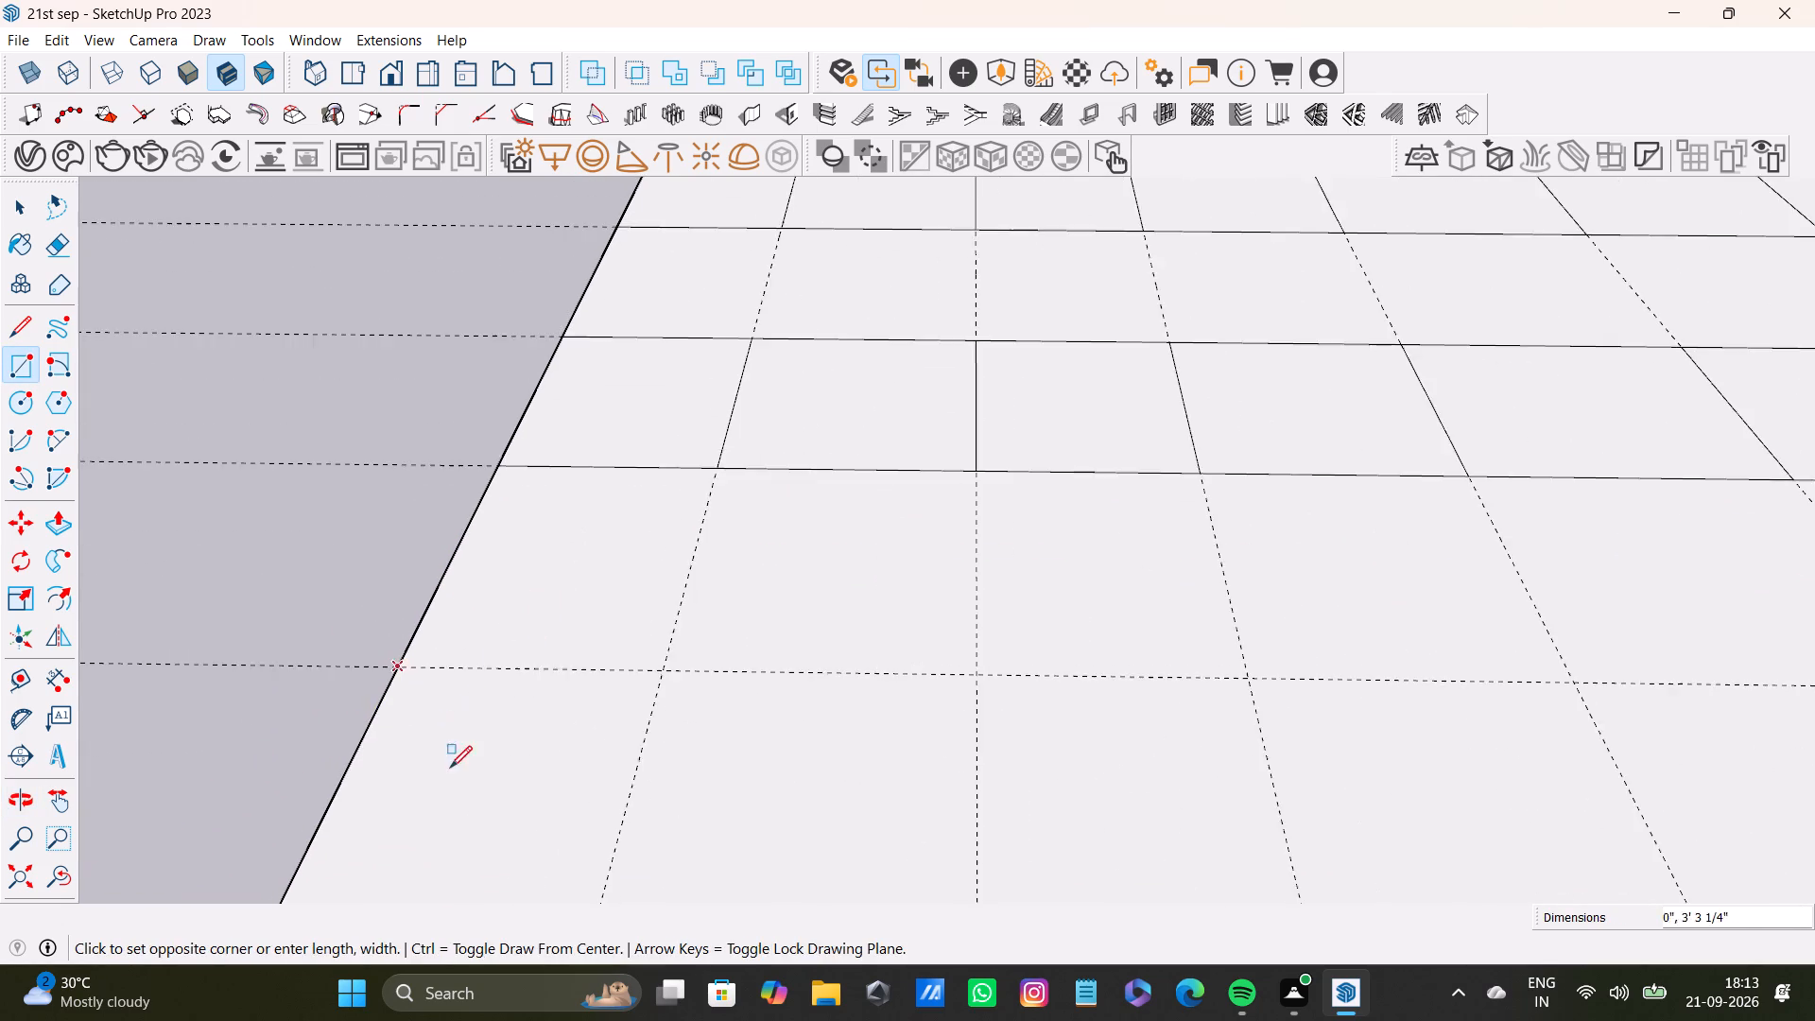
middle_click_drag(450, 768, 438, 560)
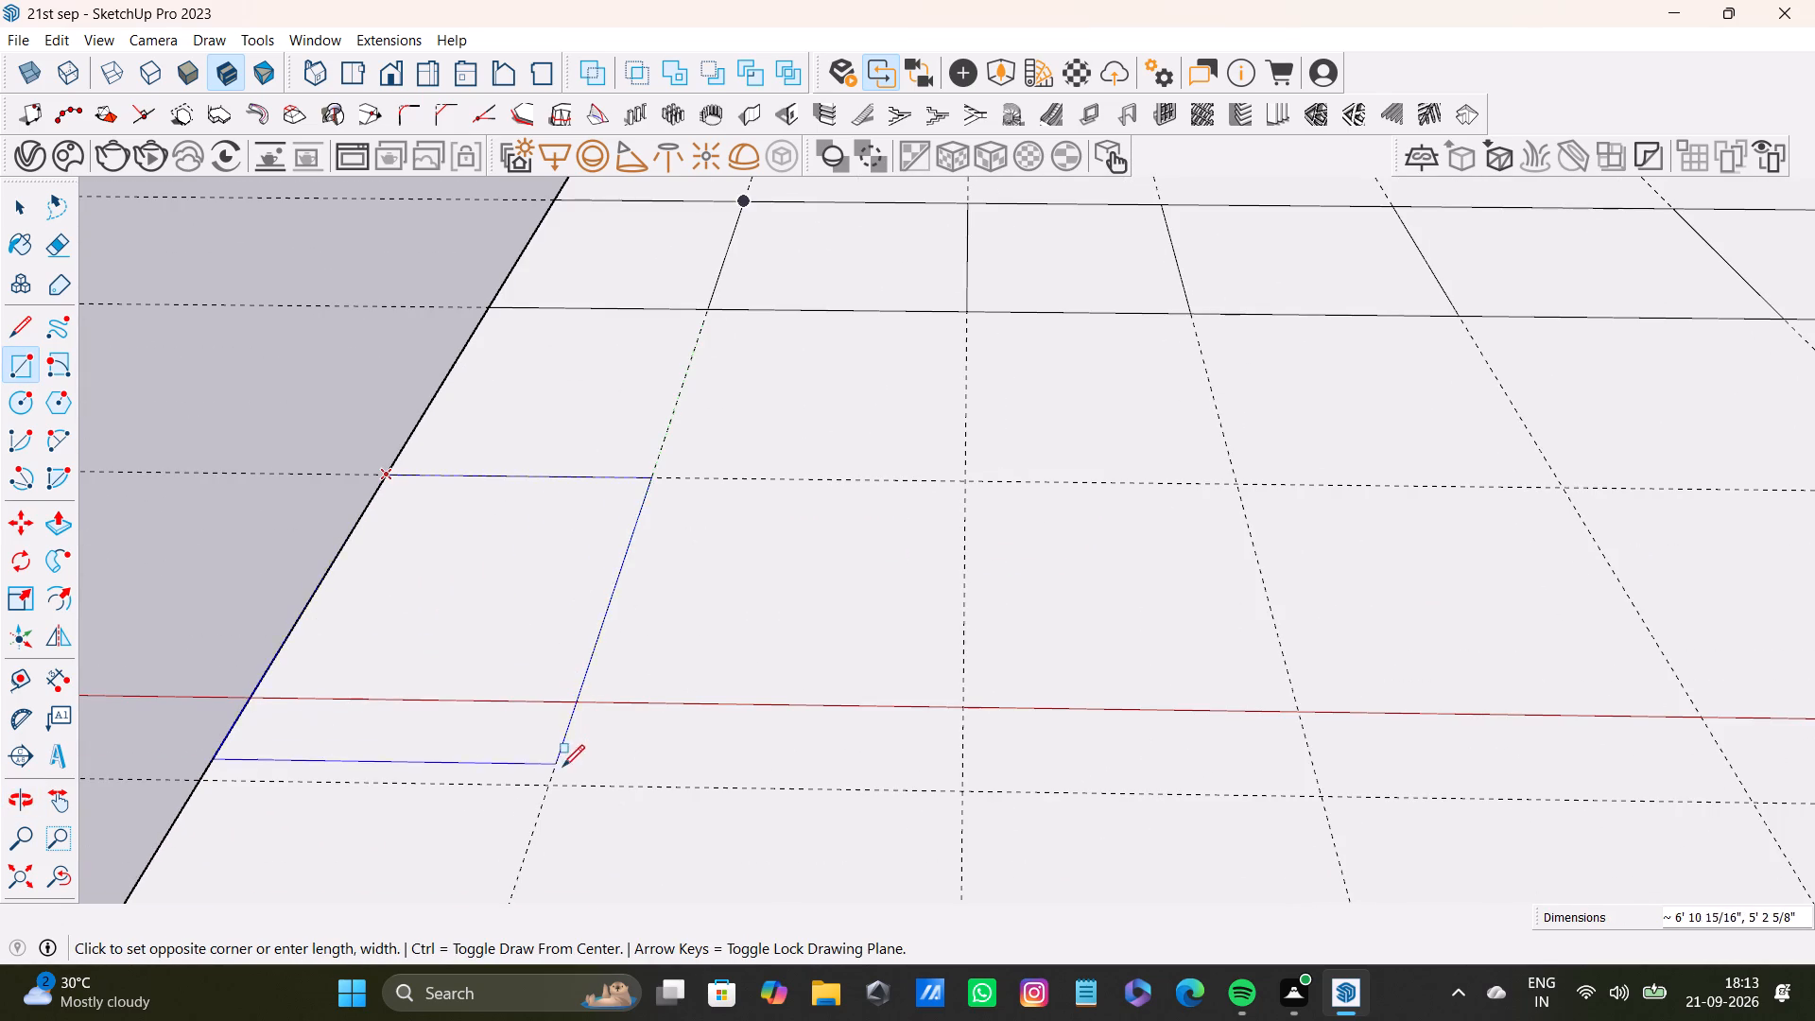
left_click(548, 785)
Fill the second to fourth cells between the ninth and tenth cross guides with adjoining rectangles about 7'4" deep.
left_click(651, 477)
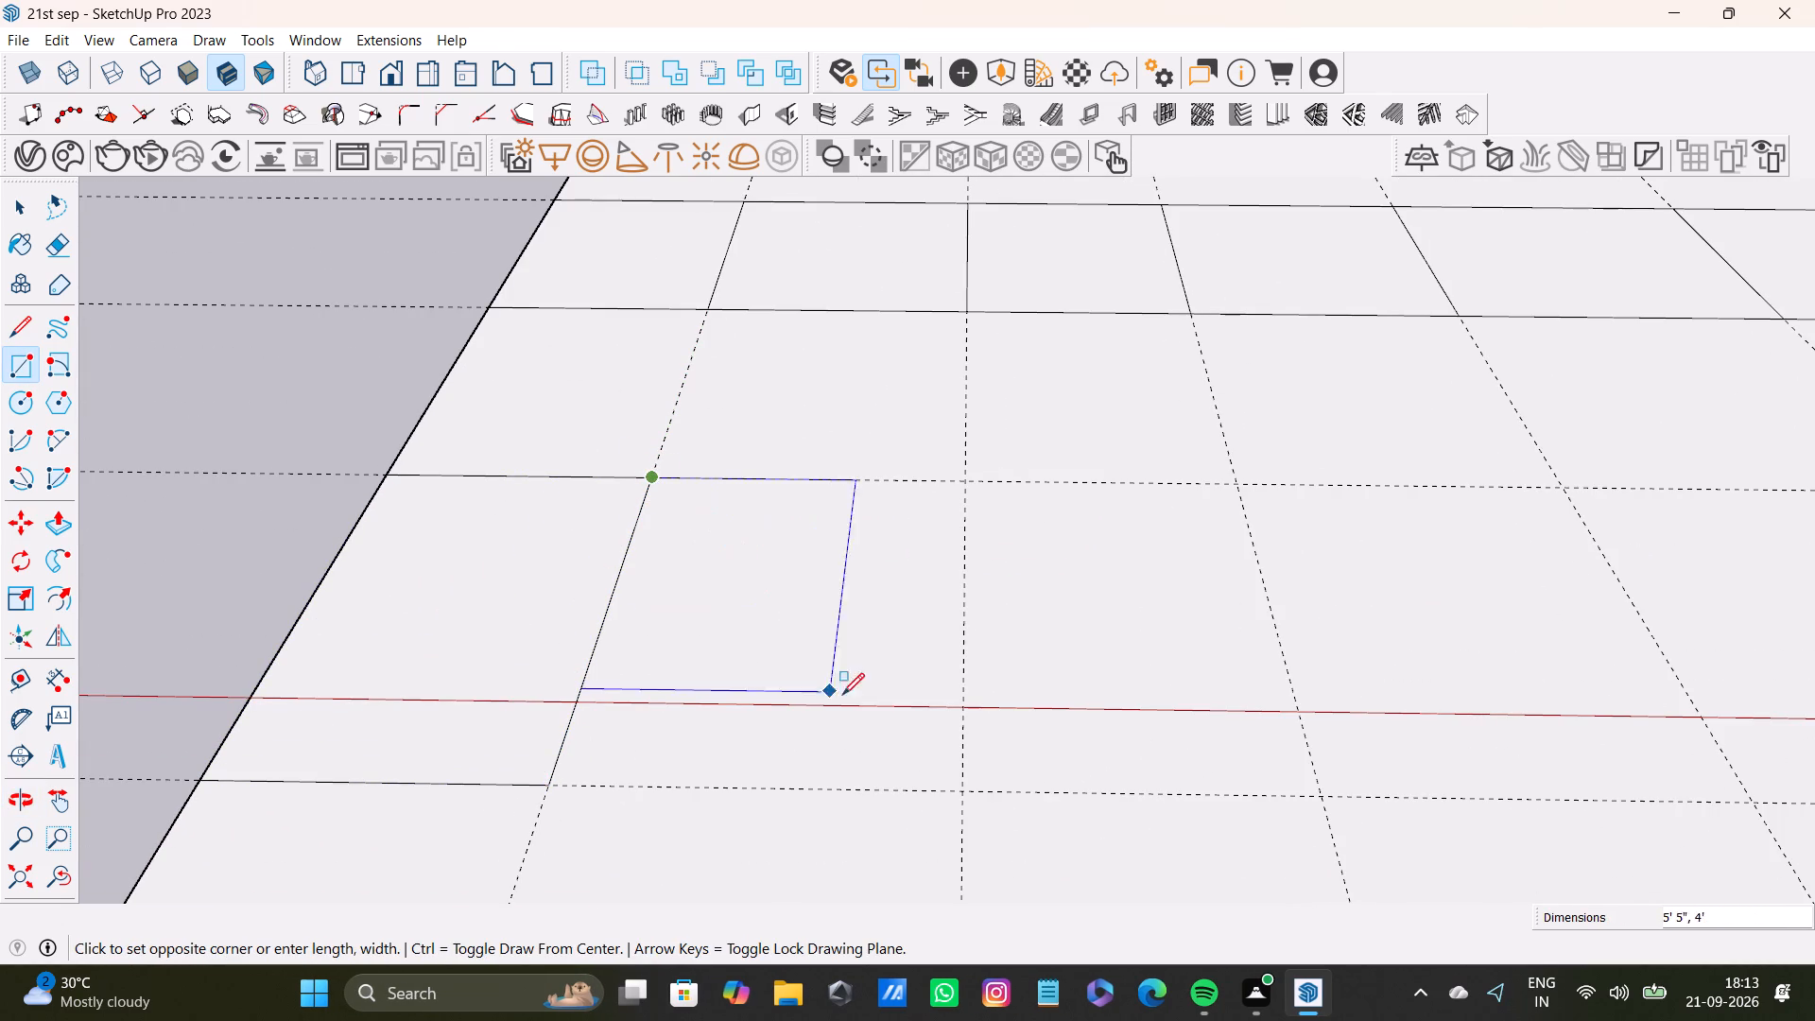
left_click(961, 793)
left_click(966, 479)
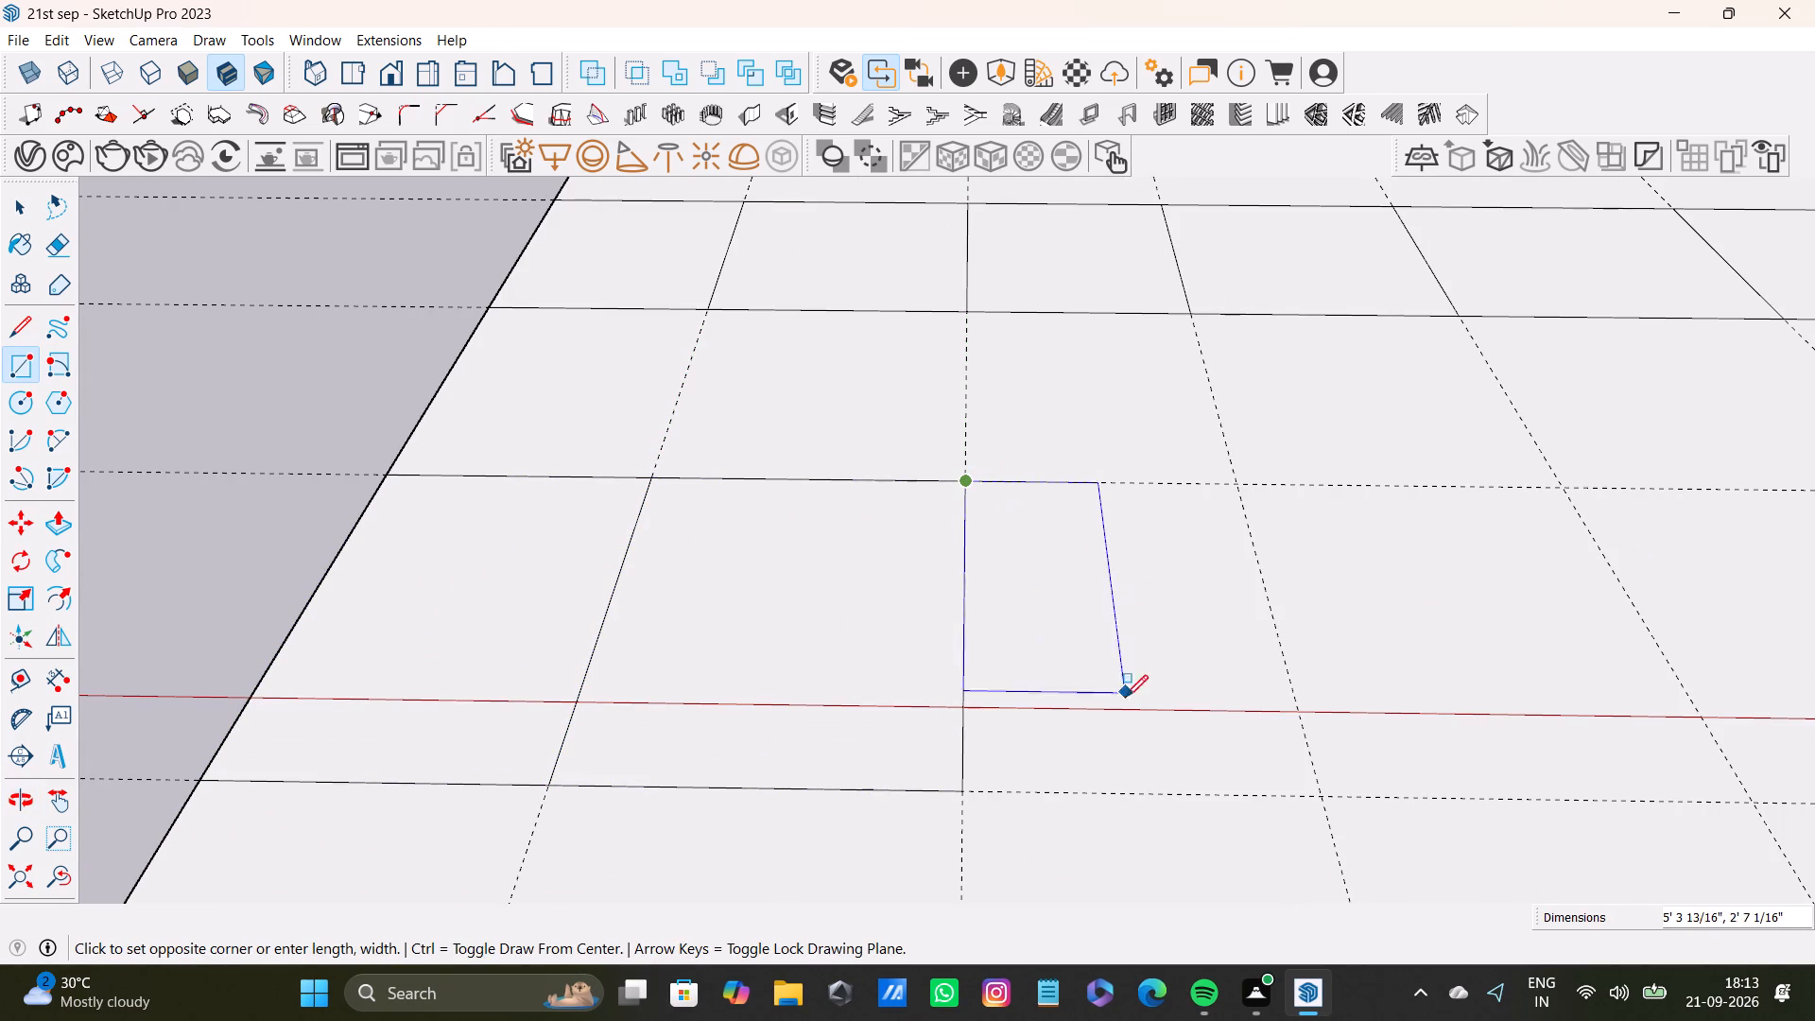
middle_click_drag(1147, 713, 725, 698, "shift")
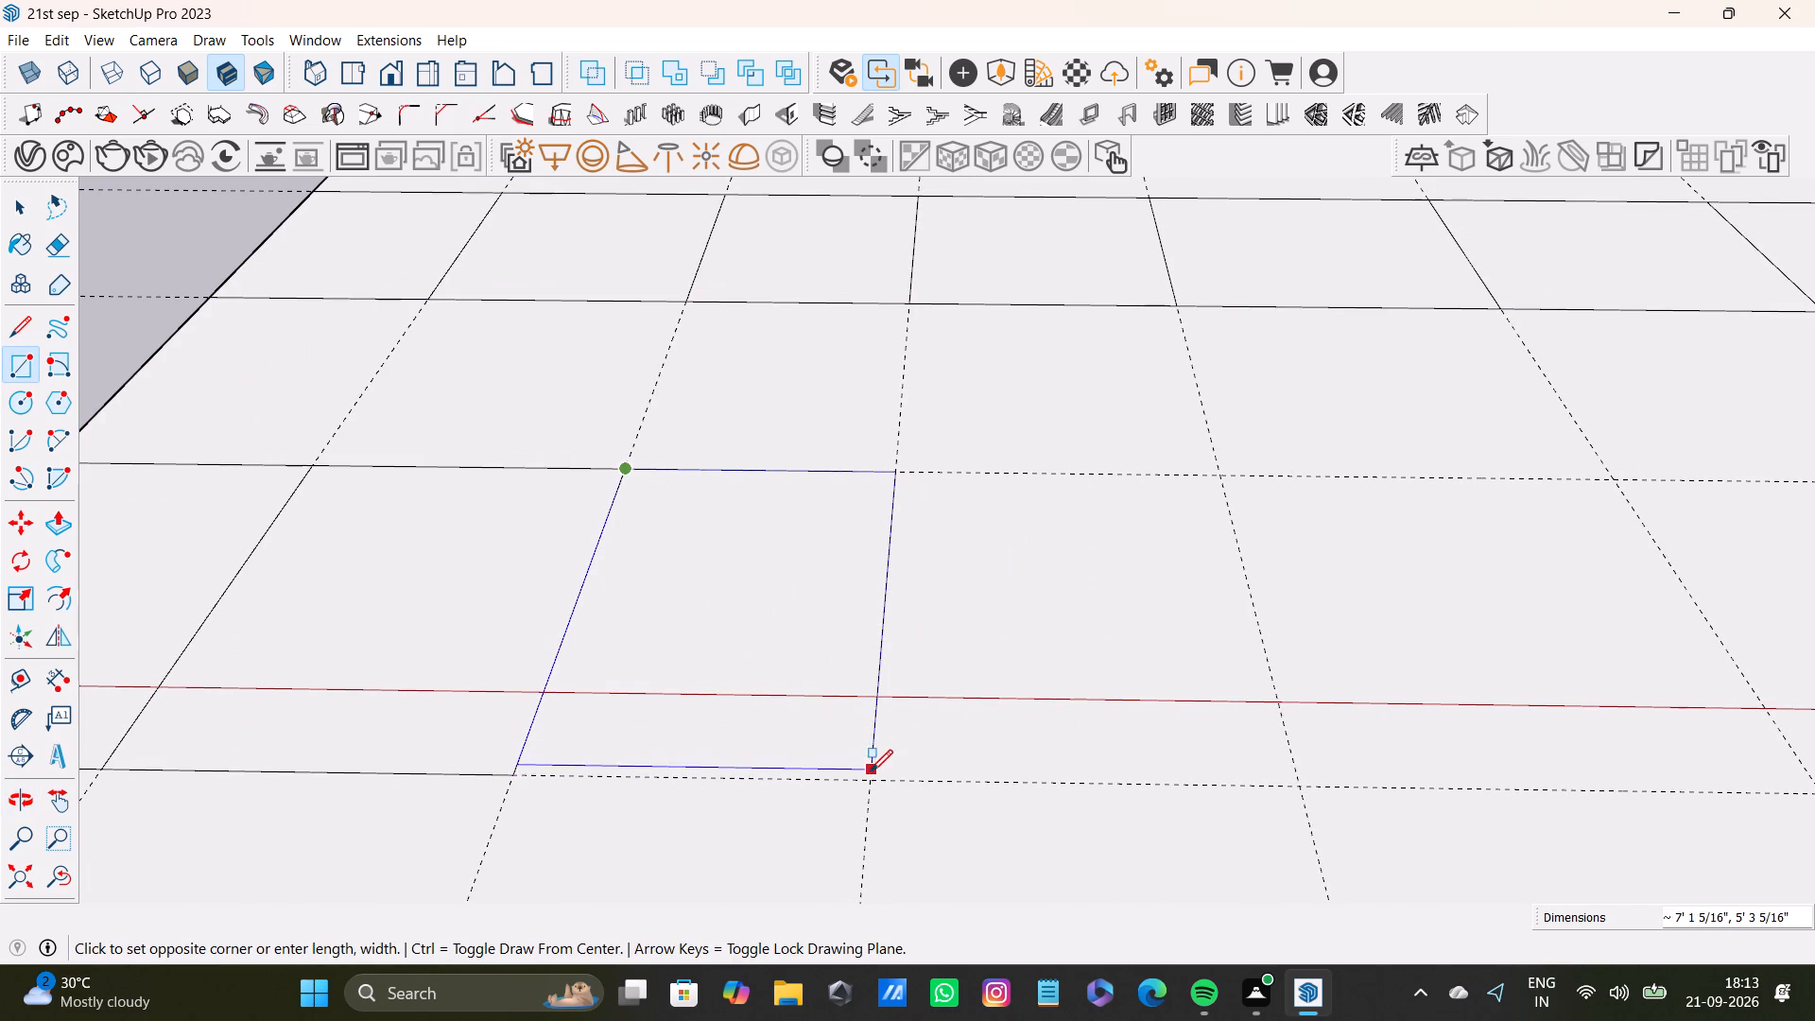
left_click(871, 779)
middle_click_drag(947, 678, 770, 682, "shift")
left_click(752, 472)
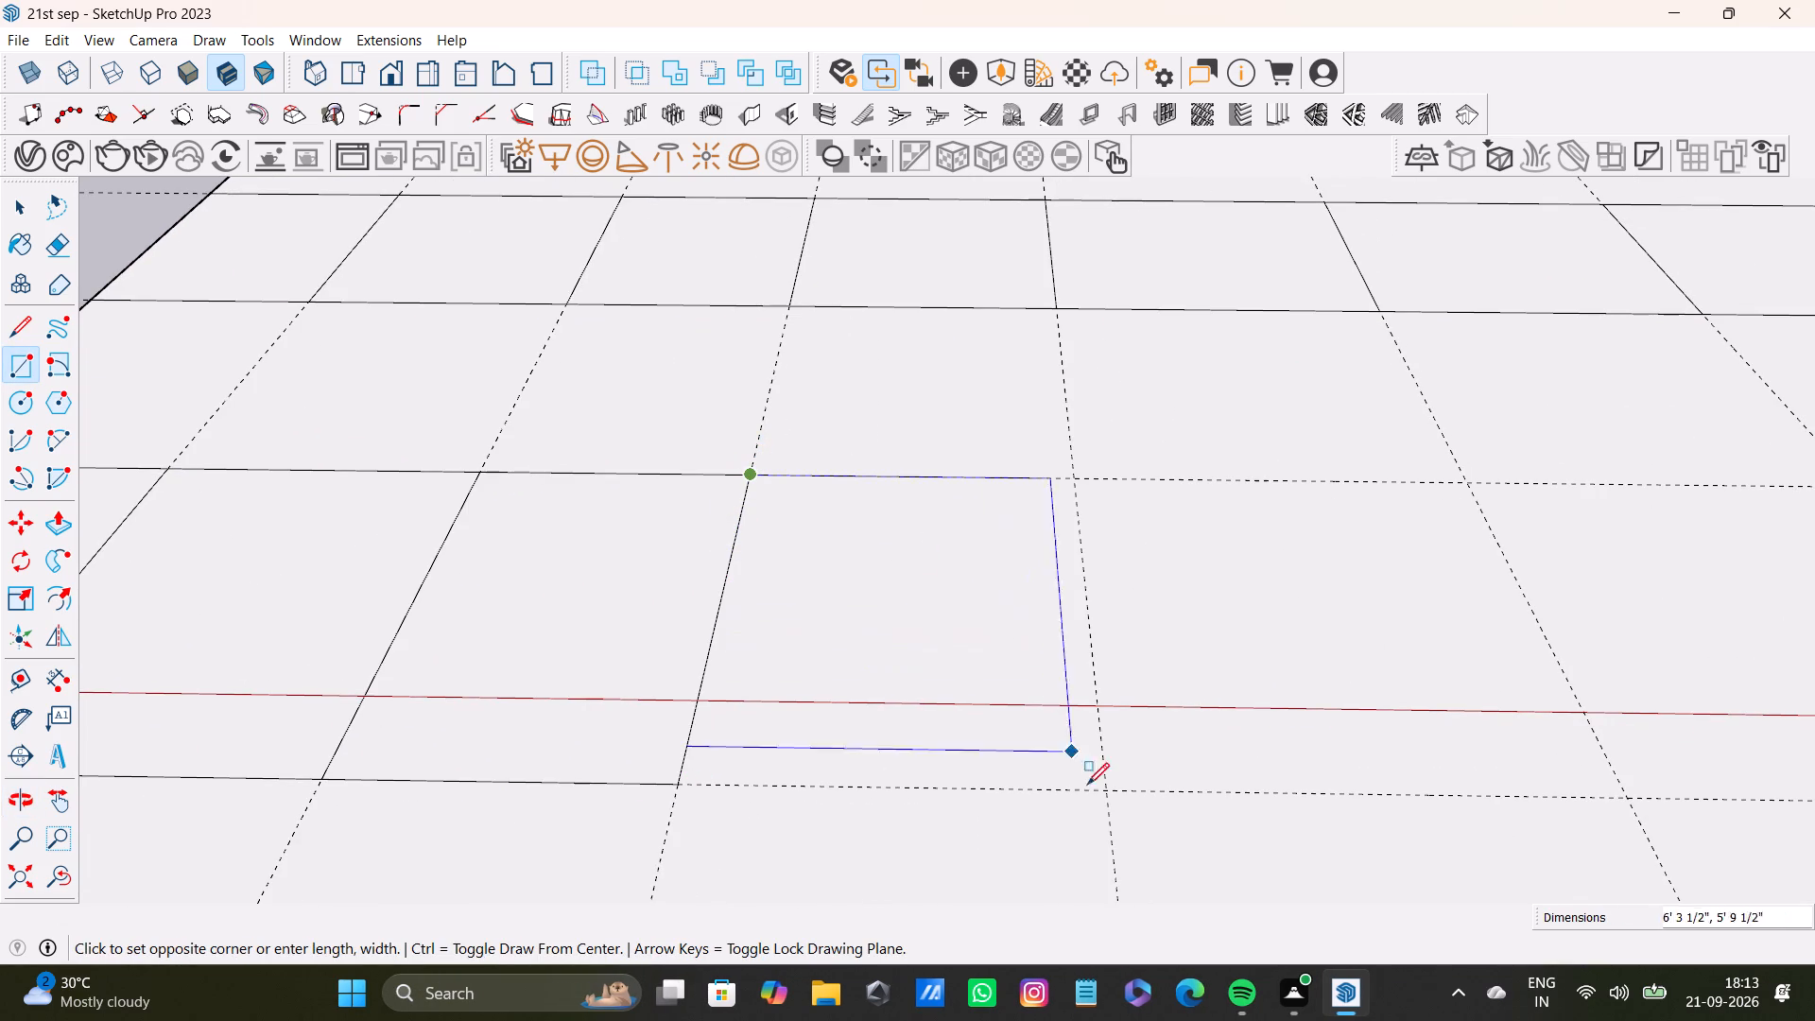
left_click(1108, 794)
Fill the fifth and sixth cells between the ninth and tenth cross guides with rectangles about 7'7" and 7'6" wide.
middle_click_drag(1156, 757, 857, 744, "shift")
left_click(851, 471)
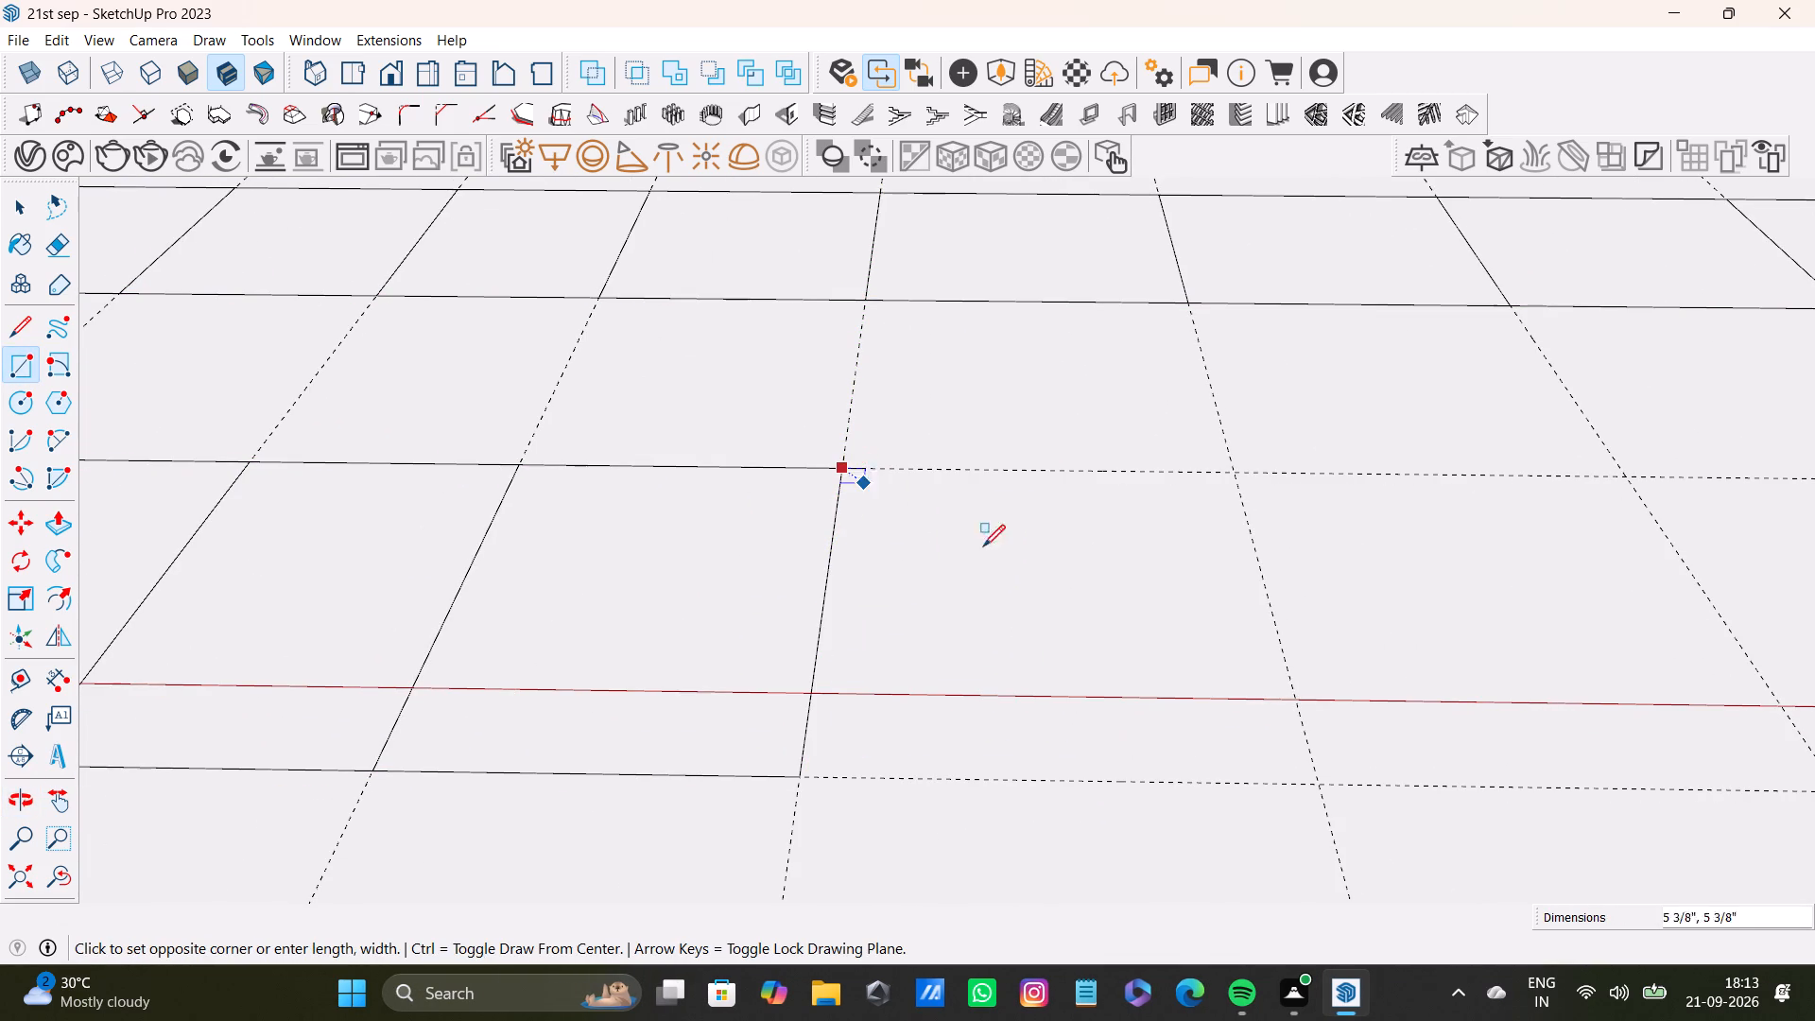
middle_click_drag(1232, 759, 721, 693)
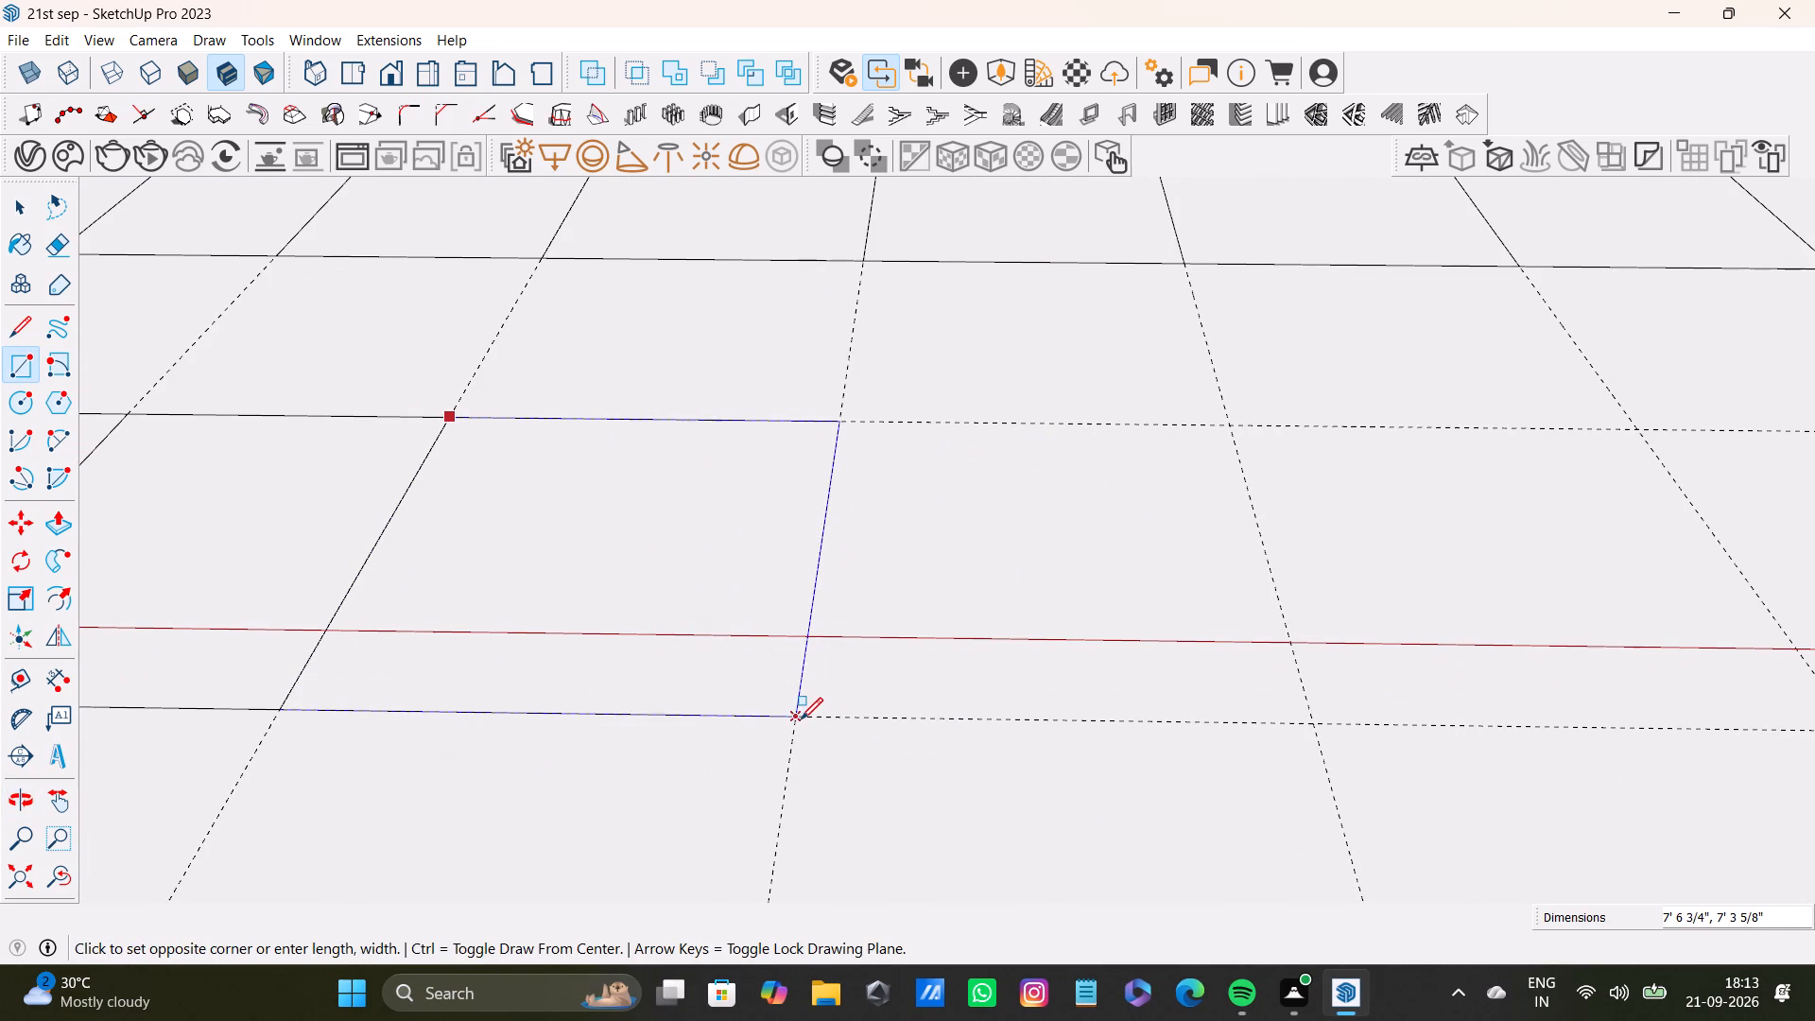
left_click(799, 719)
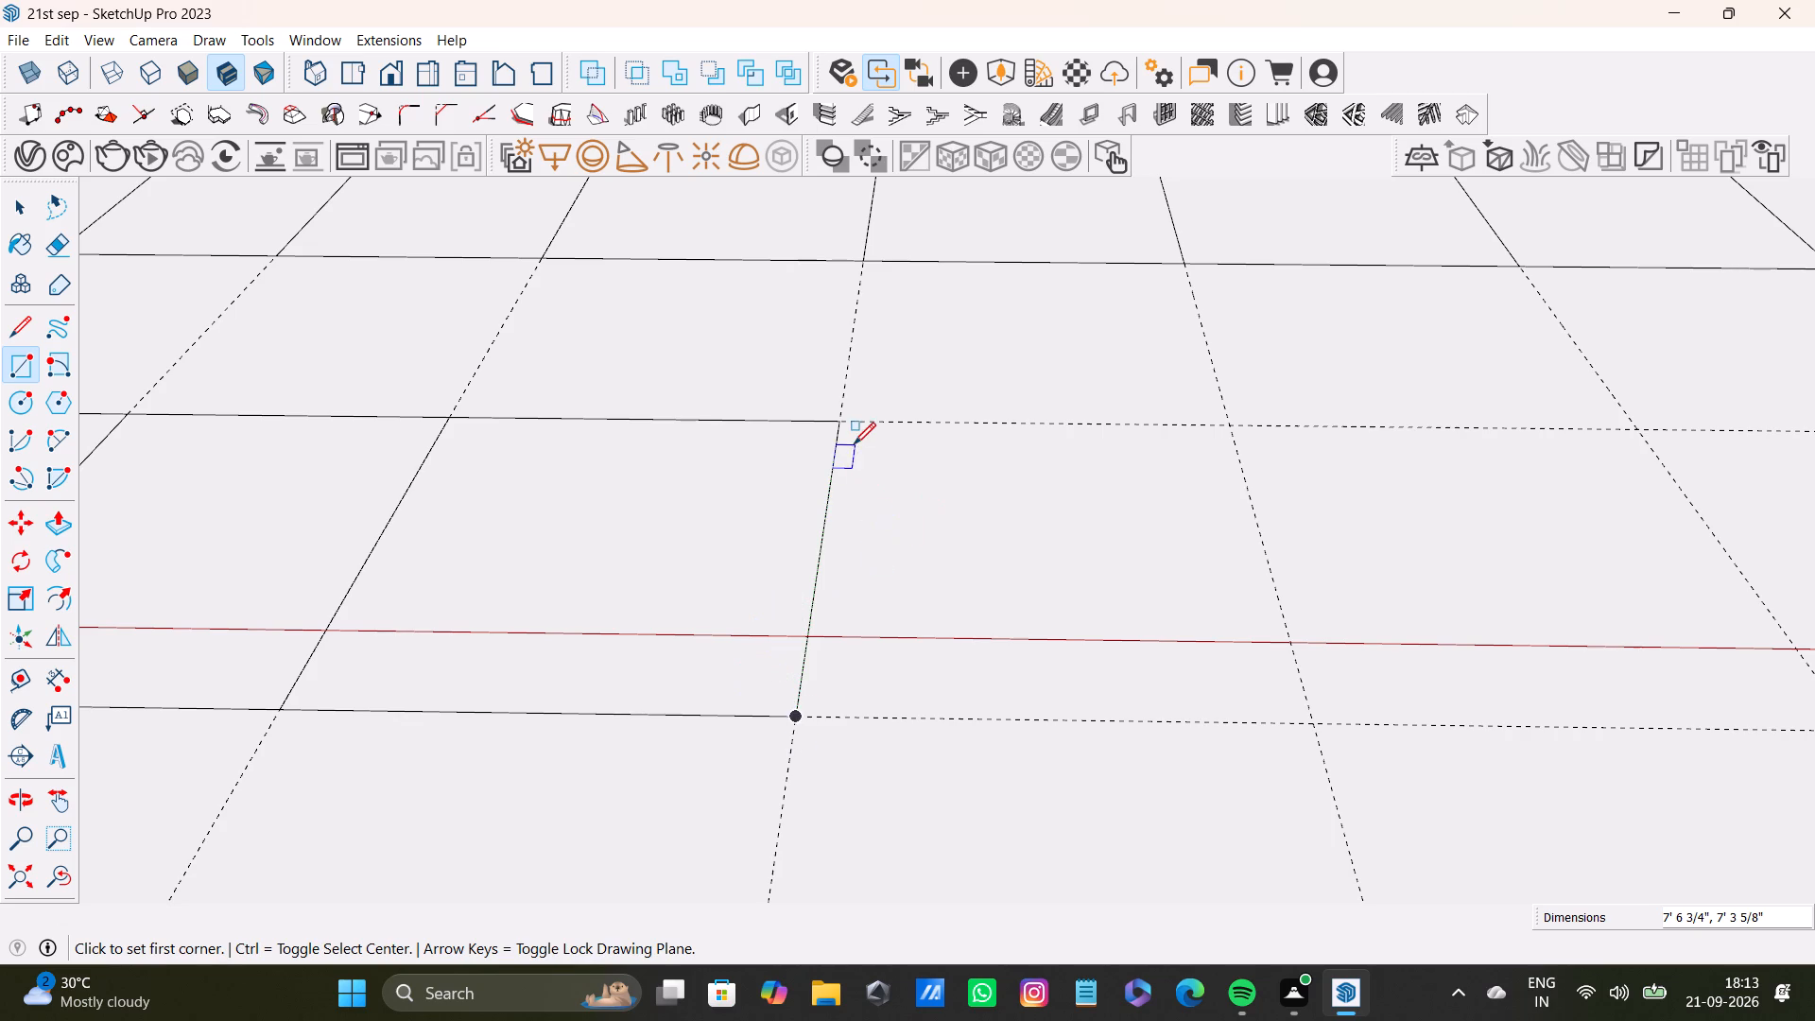
left_click(833, 420)
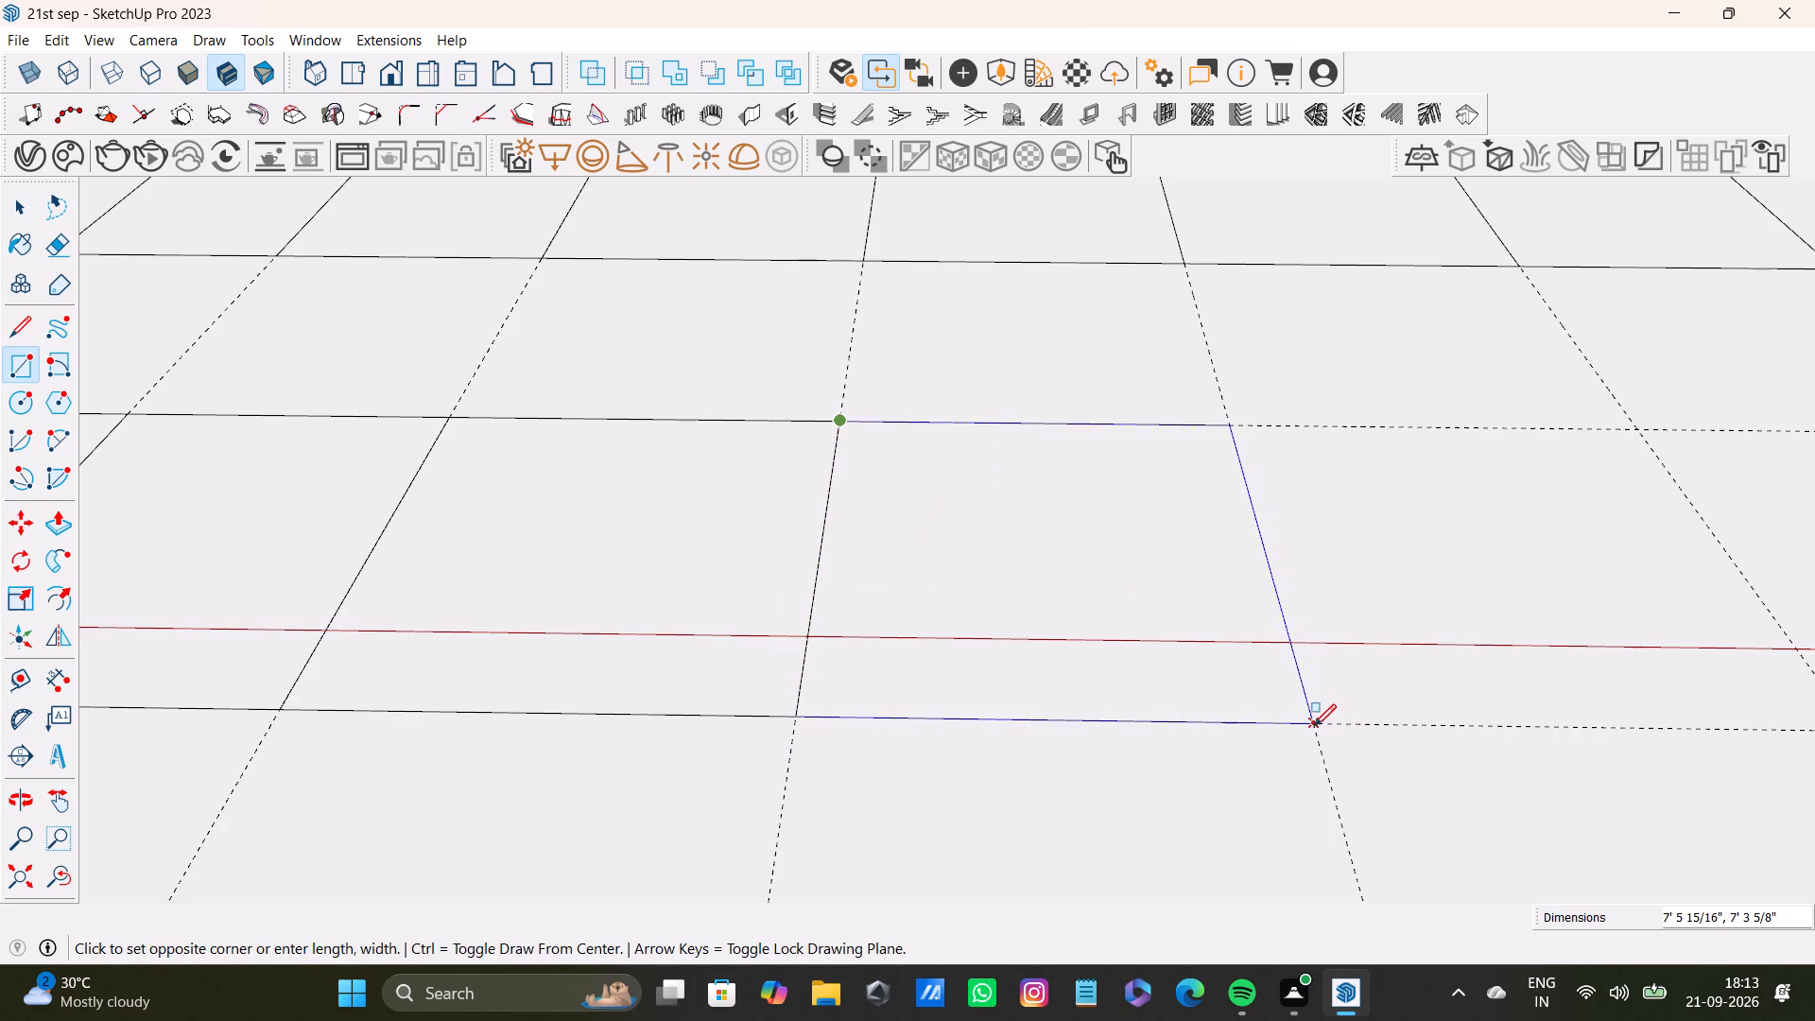
left_click(1314, 726)
Fill the seventh to tenth cells between the ninth and tenth cross guides with adjoining rectangles snapped to the guide intersections.
scroll(1314, 727, "down", 2)
middle_click_drag(1322, 711, 752, 684, "shift")
left_click(789, 442)
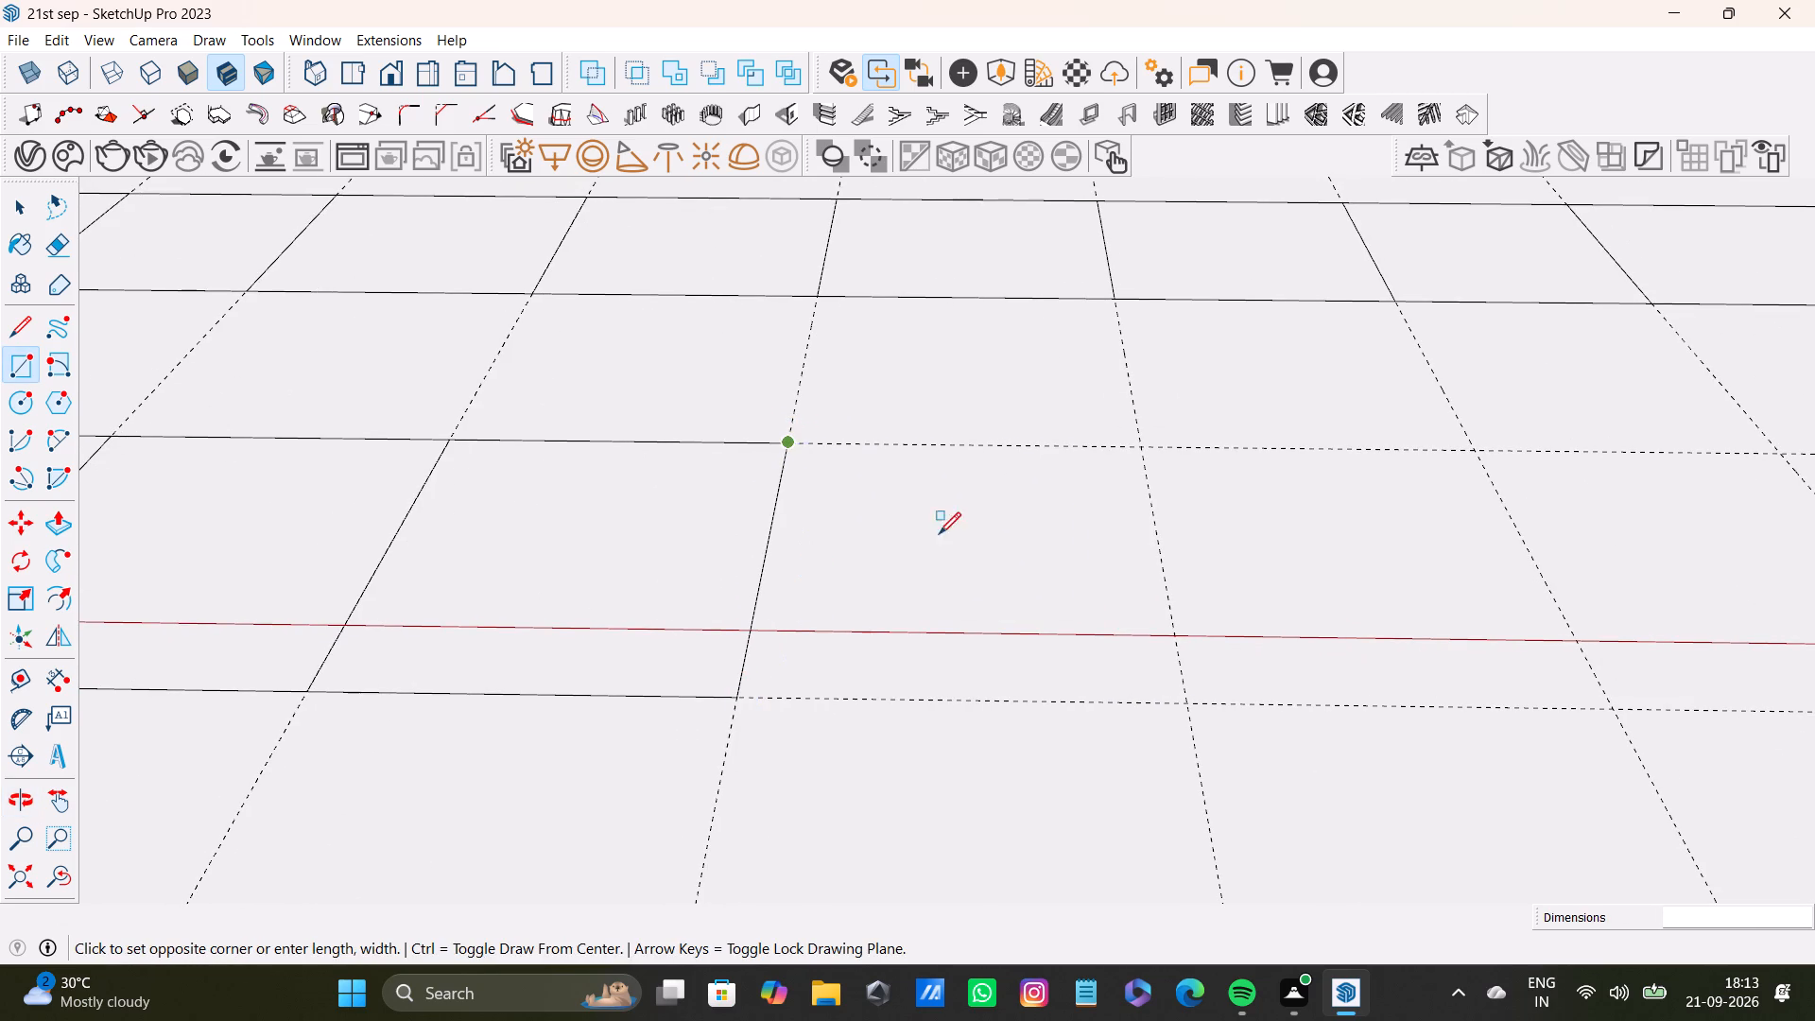
left_click(1185, 704)
left_click_drag(1139, 448, 1157, 457)
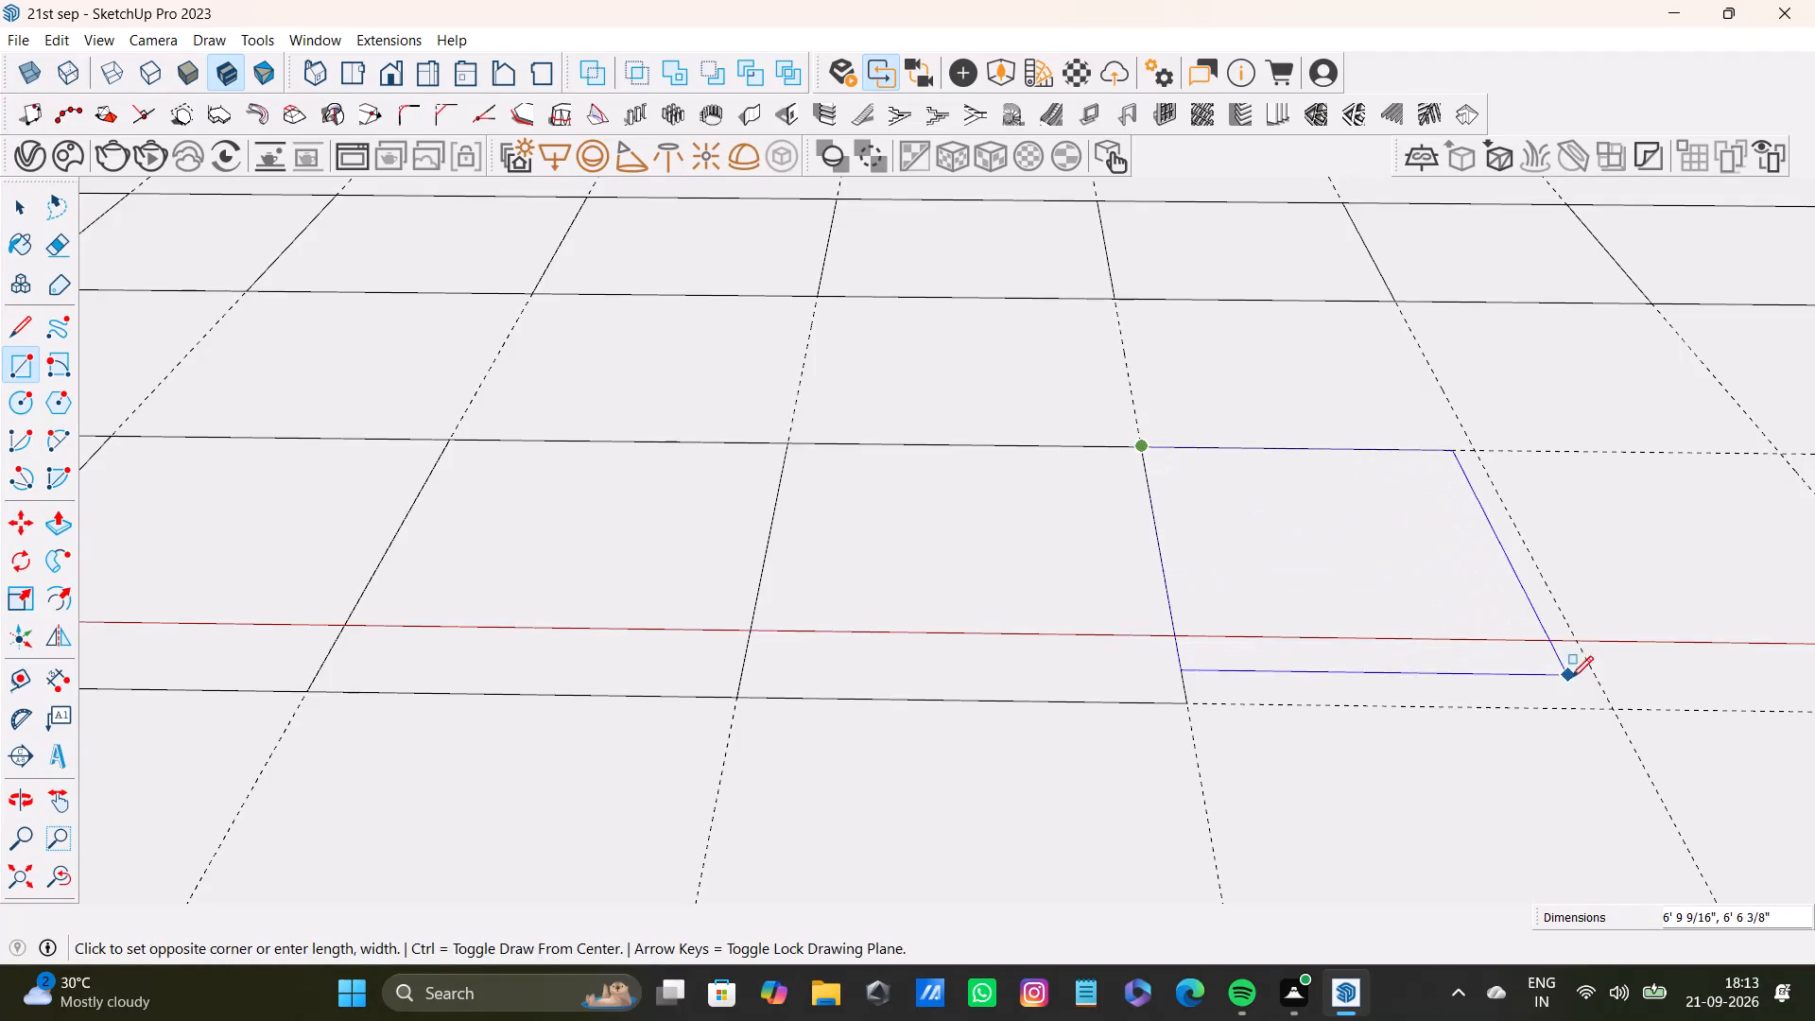
left_click(1616, 707)
middle_click_drag(1608, 696, 1007, 661, "shift")
left_click_drag(997, 418, 997, 419)
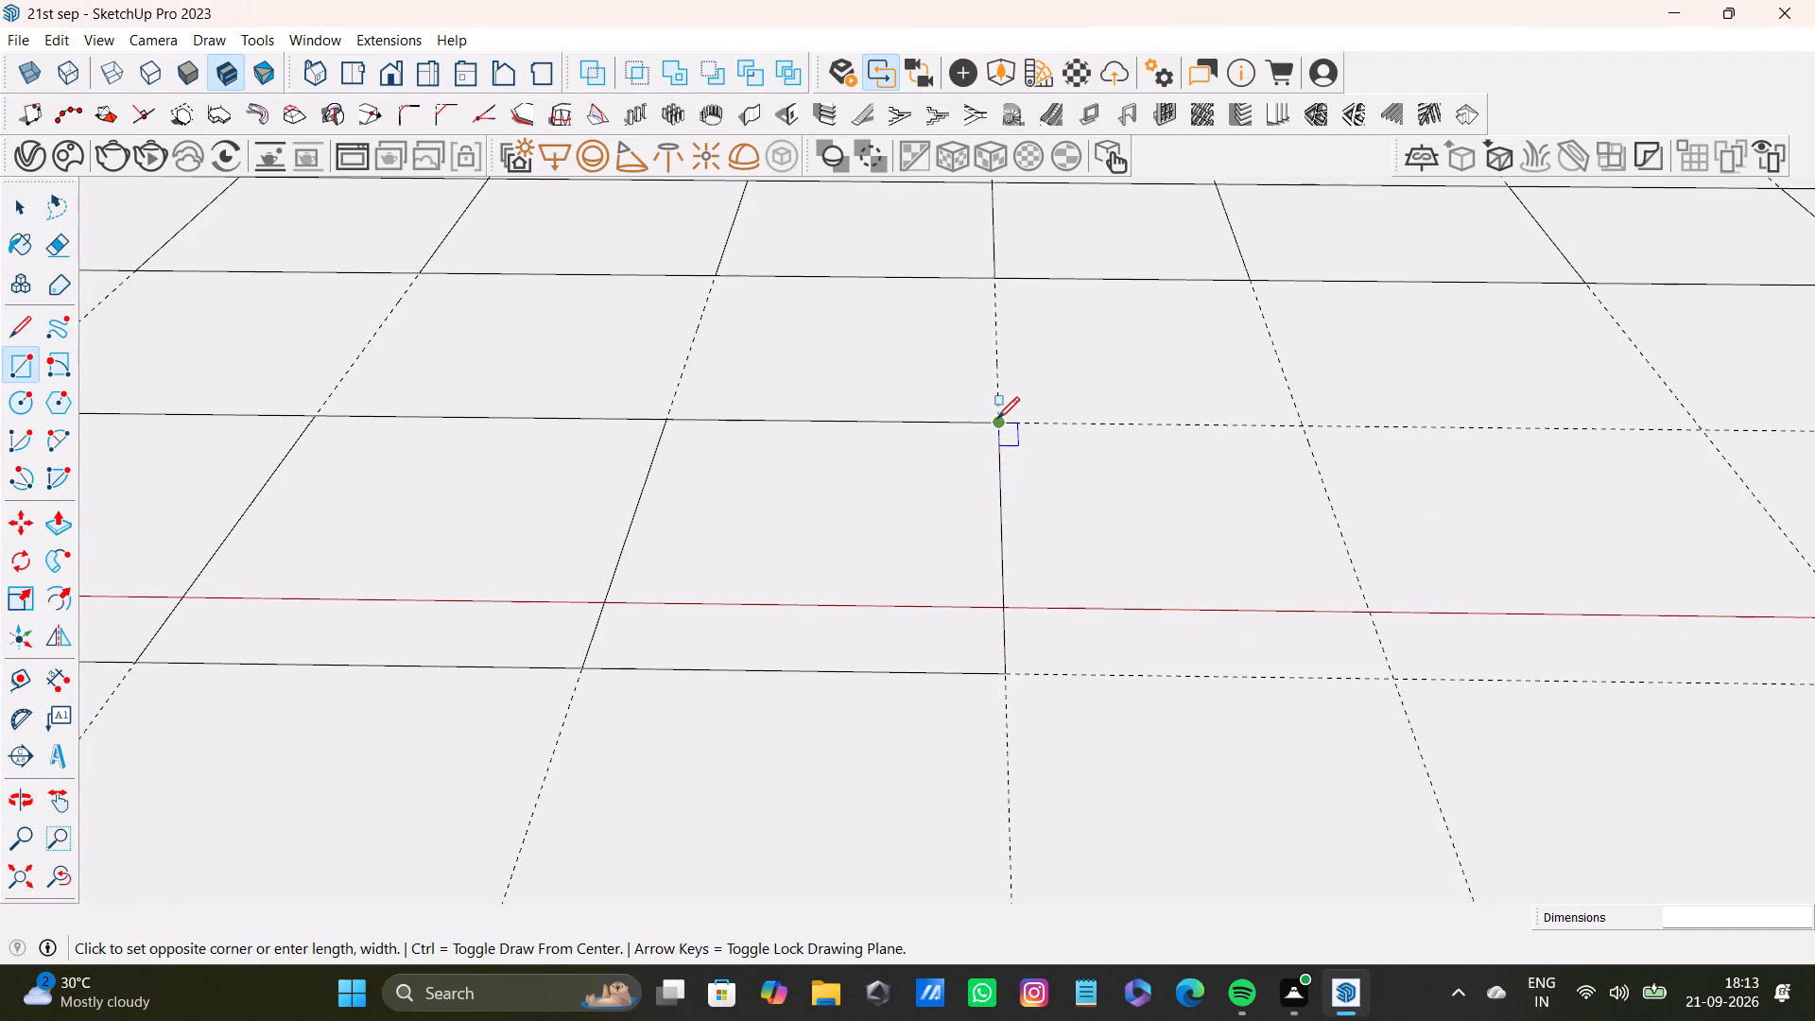
left_click_drag(997, 419, 1023, 444)
left_click(1392, 678)
middle_click_drag(1391, 664, 1002, 700)
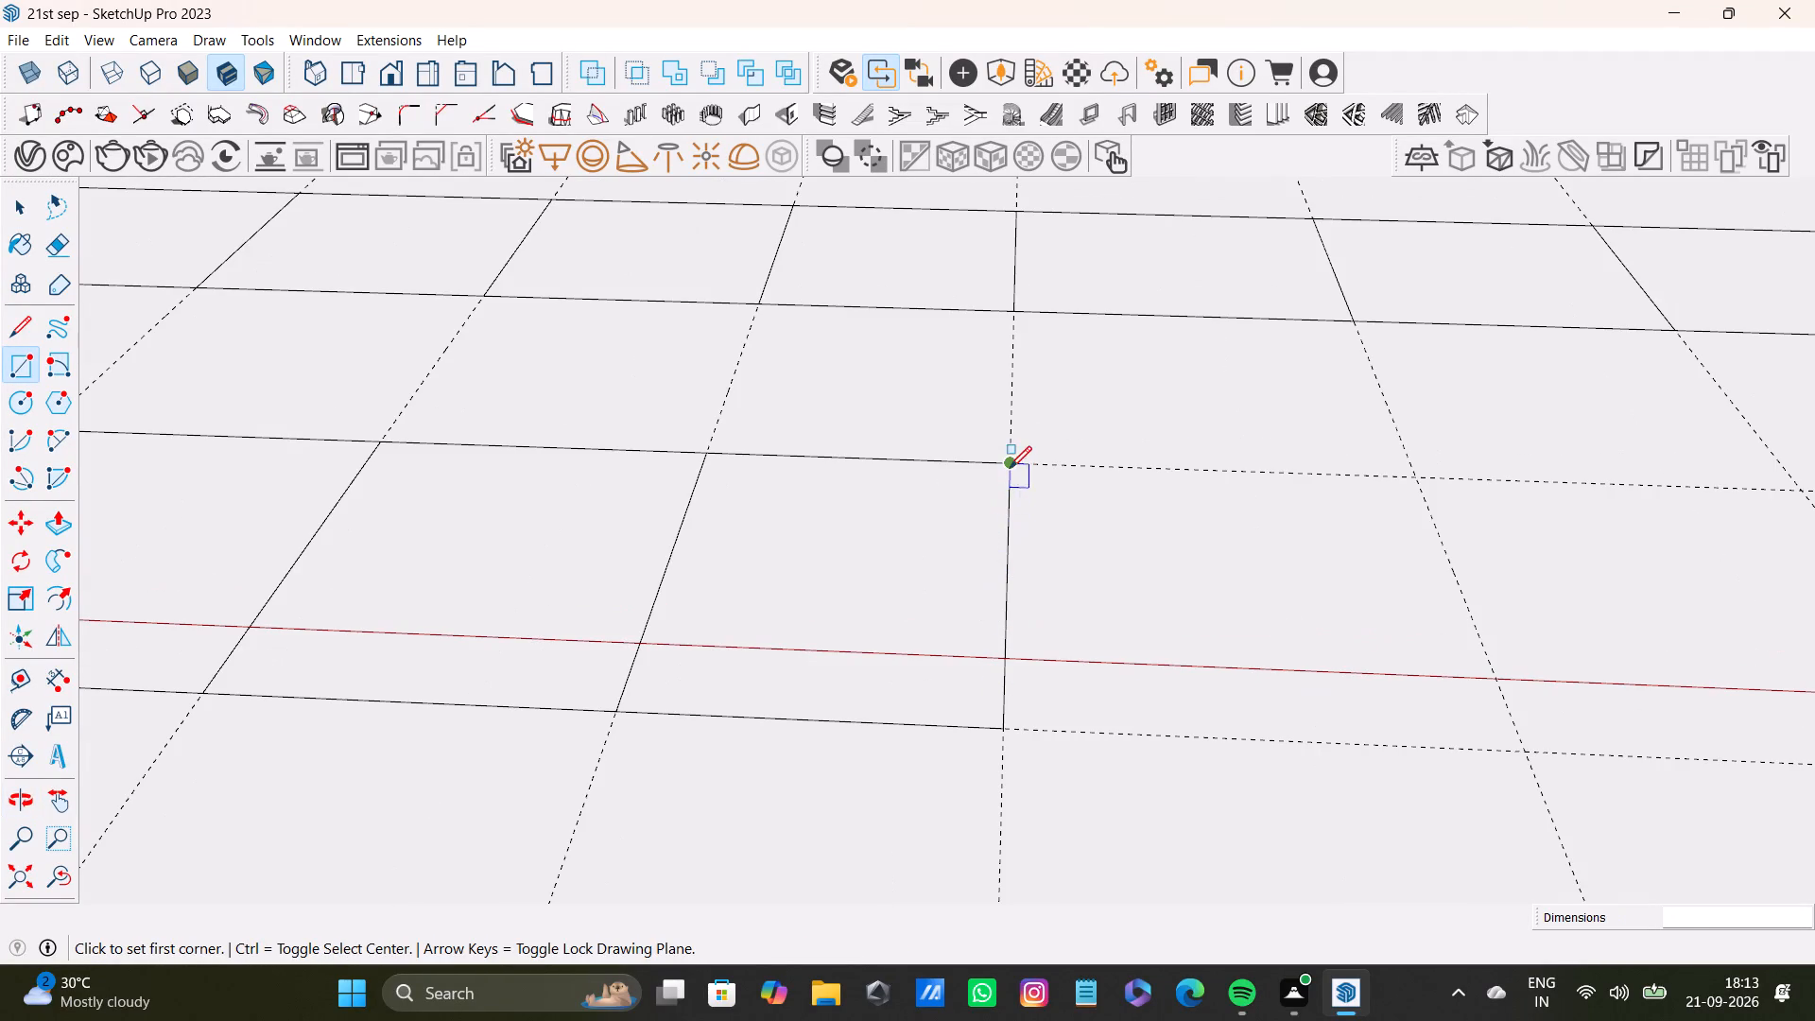
left_click(1010, 468)
left_click(1529, 753)
Complete the strip between the ninth and tenth cross guides with two more rectangles, ending at the edge farthest from the house.
middle_click_drag(1528, 741, 1111, 735, "shift")
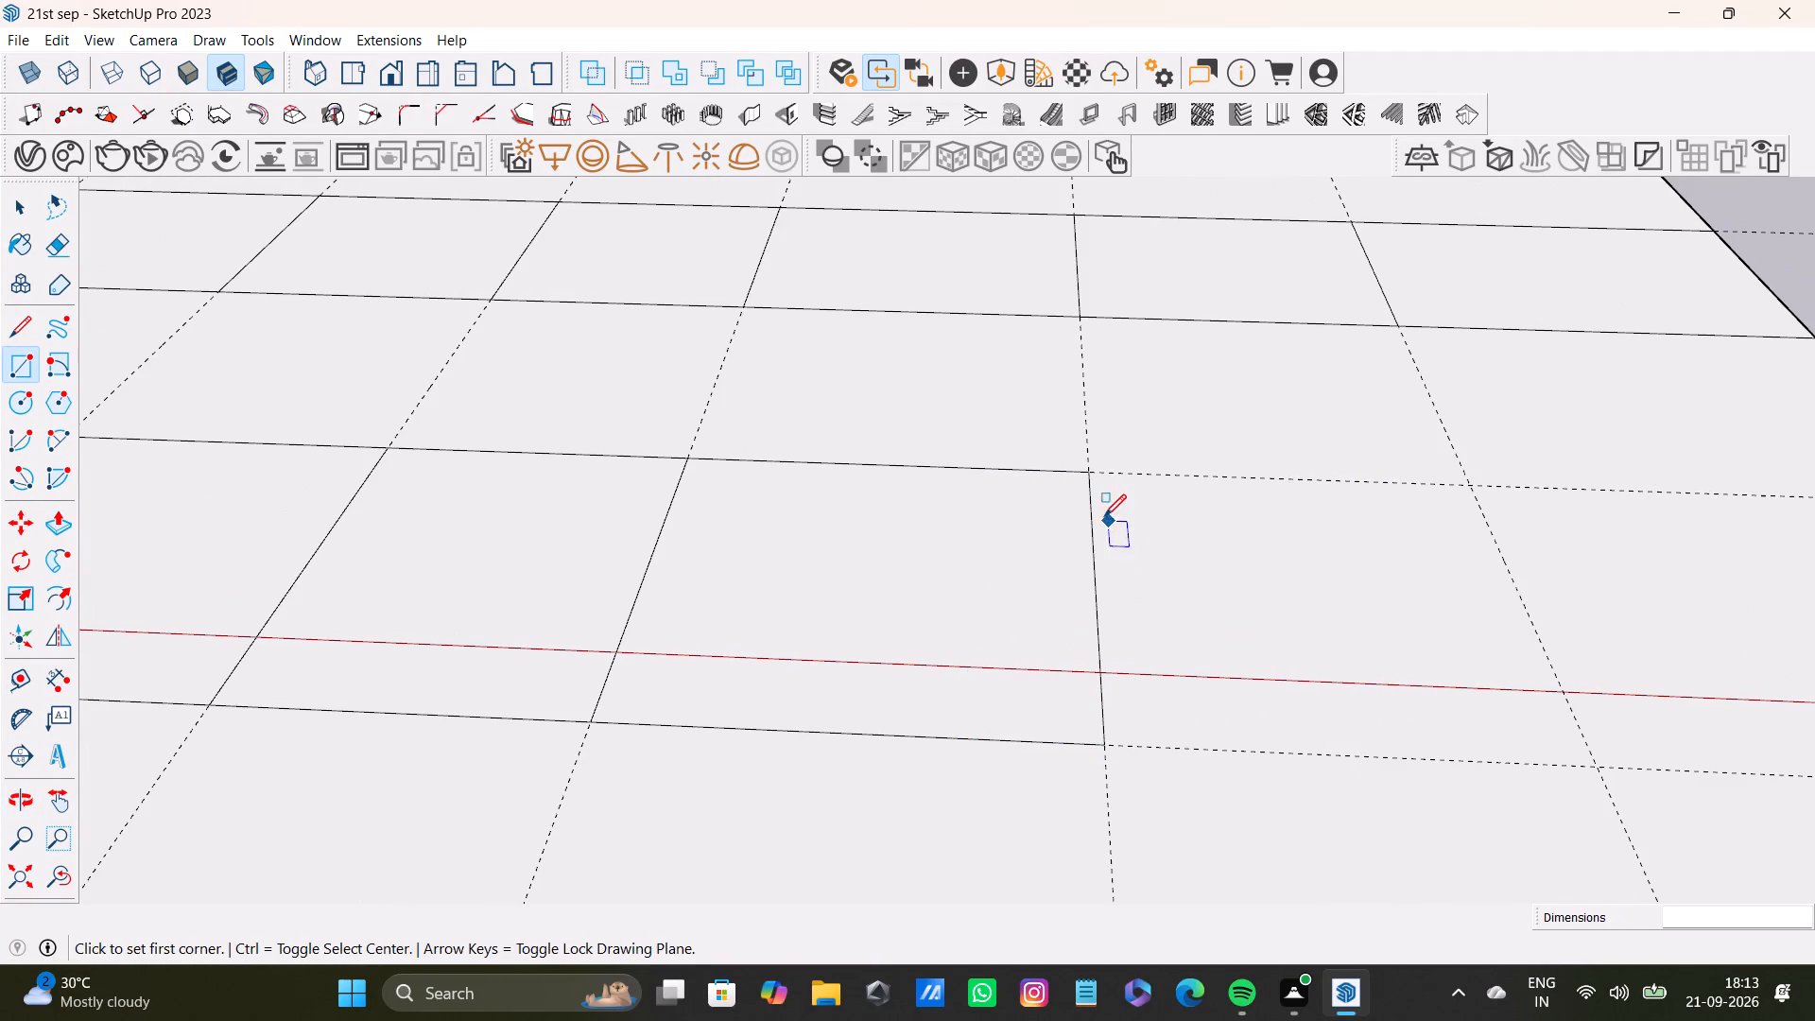
left_click_drag(1092, 471, 1118, 483)
left_click(1597, 764)
scroll(1581, 752, "down", 3)
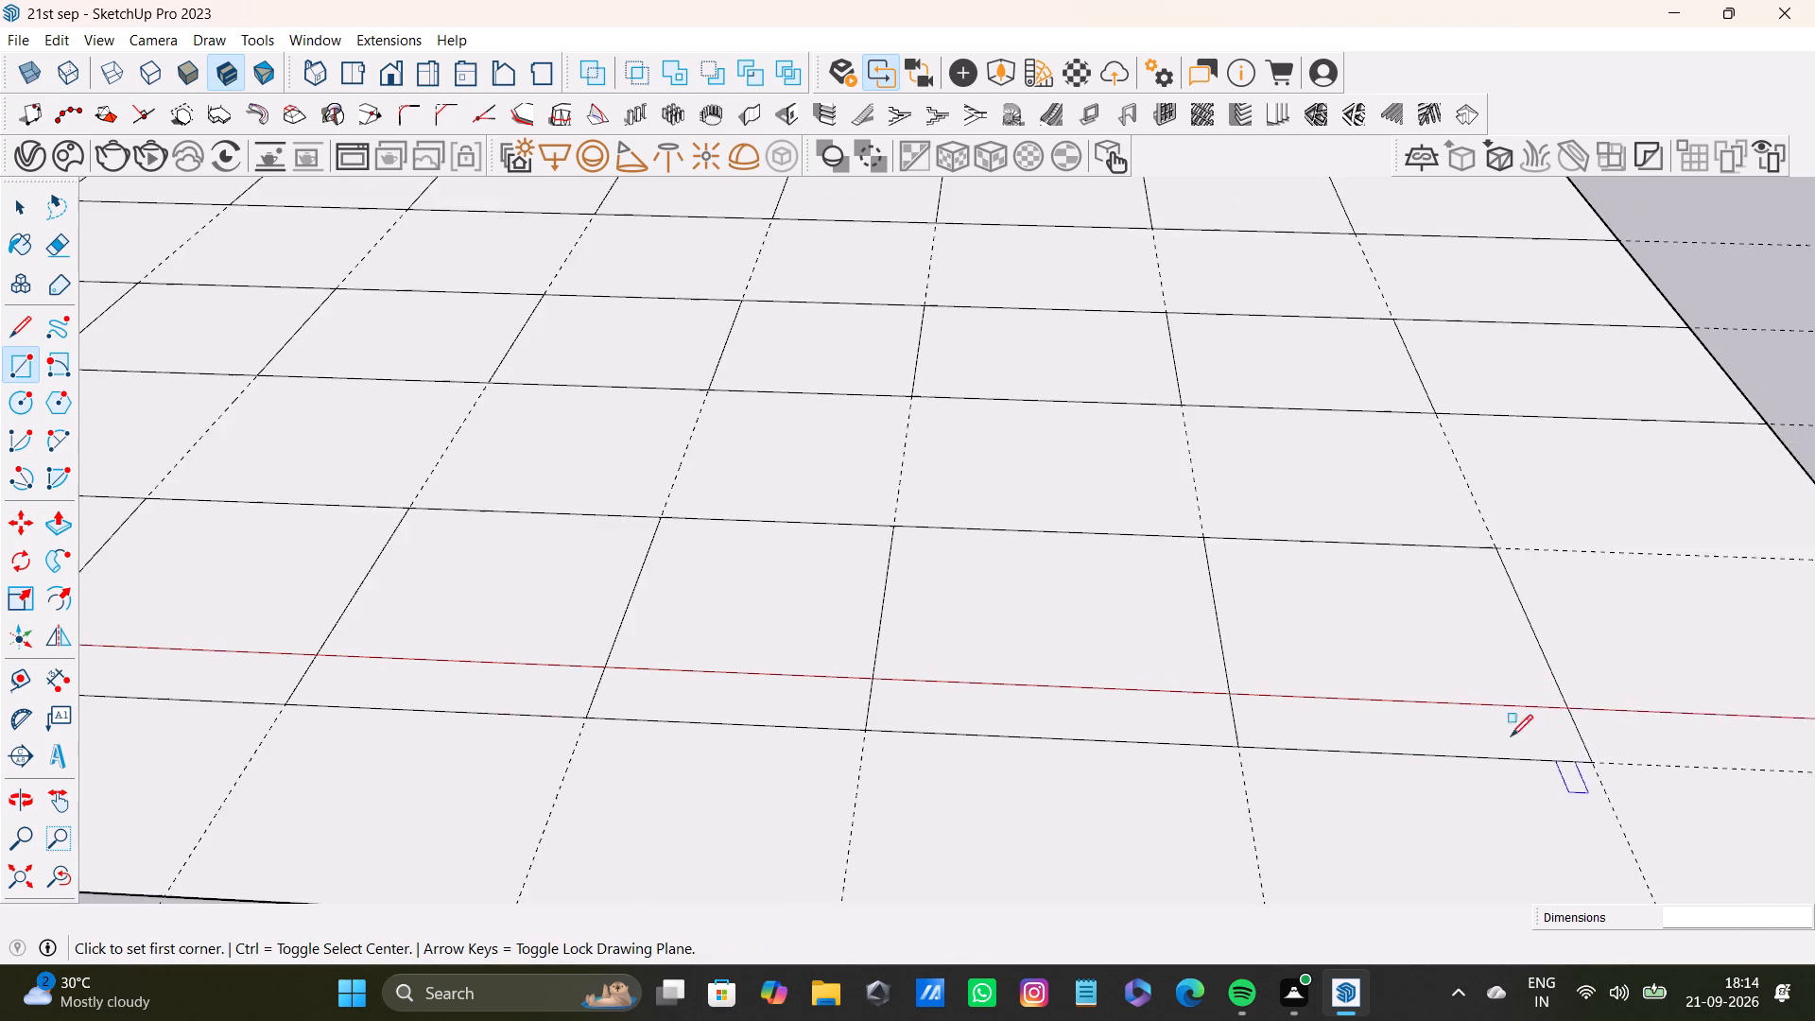
scroll(1511, 736, "down", 4)
middle_click_drag(1523, 707, 1253, 707, "shift")
scroll(1366, 657, "up", 3, "shift")
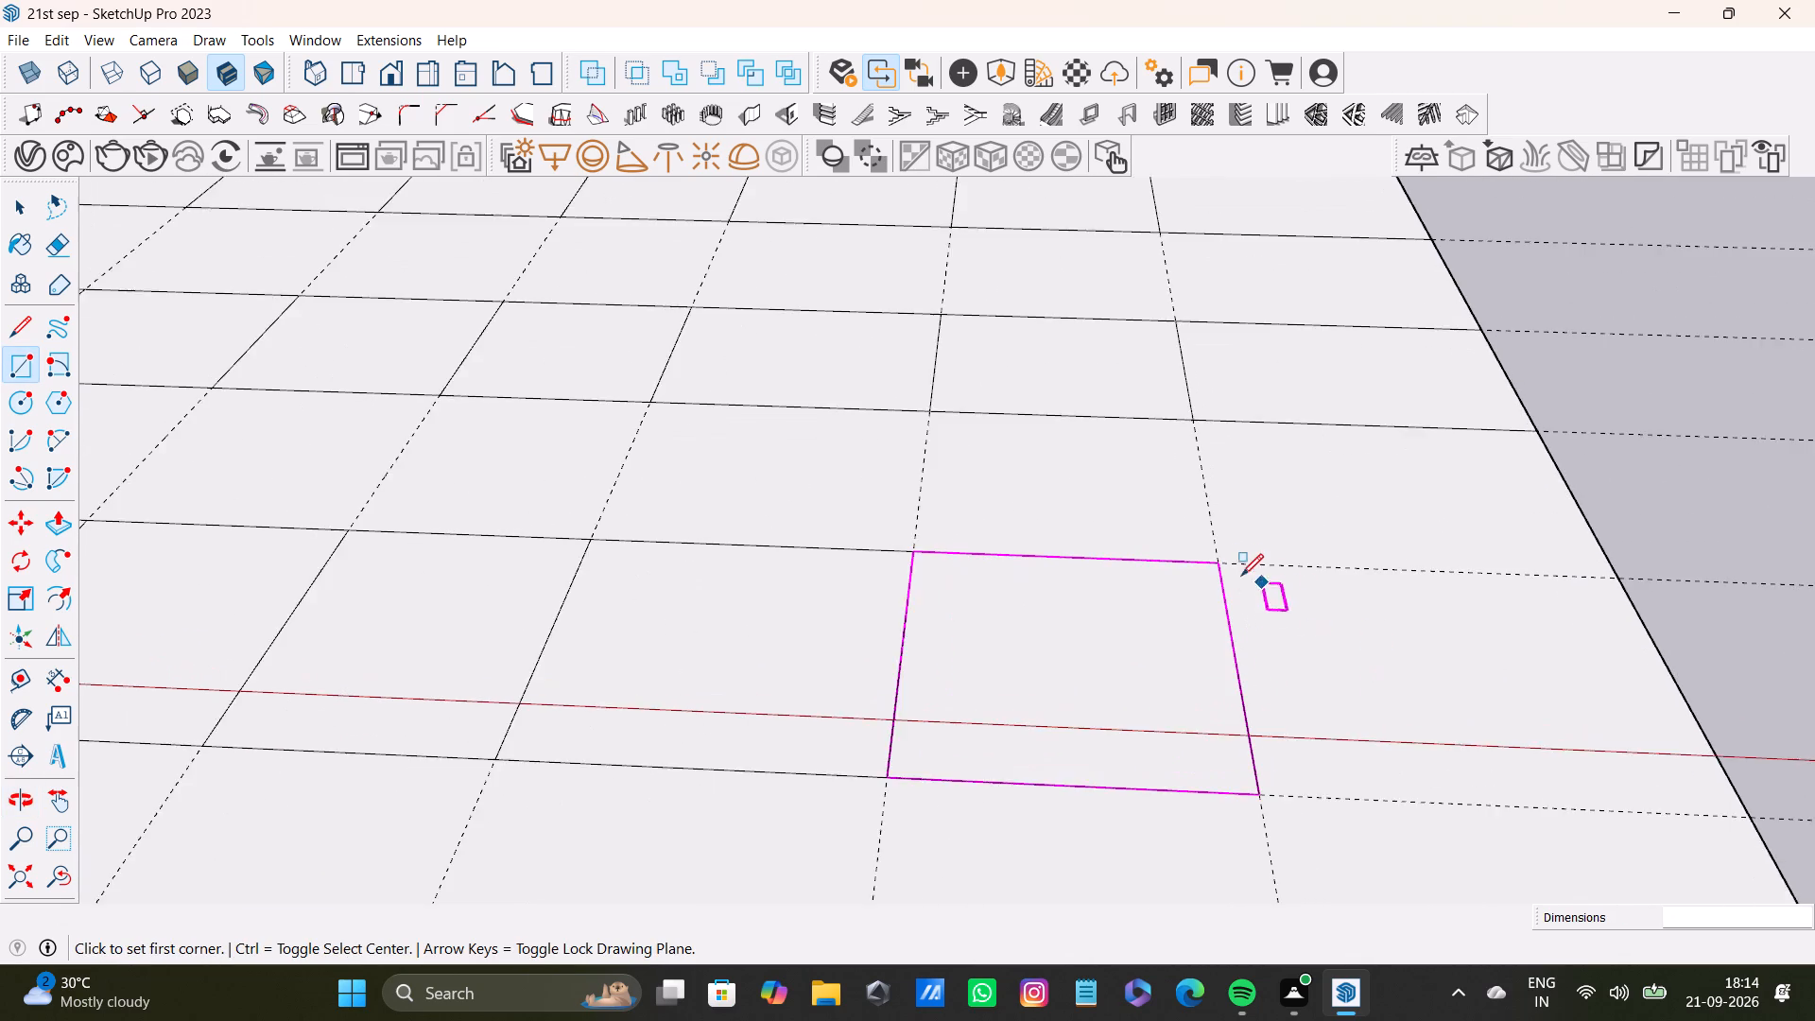
scroll(1241, 576, "up", 1, "shift")
left_click(1219, 569, "shift")
scroll(1642, 777, "down", 1)
middle_click_drag(1701, 794, 1482, 716)
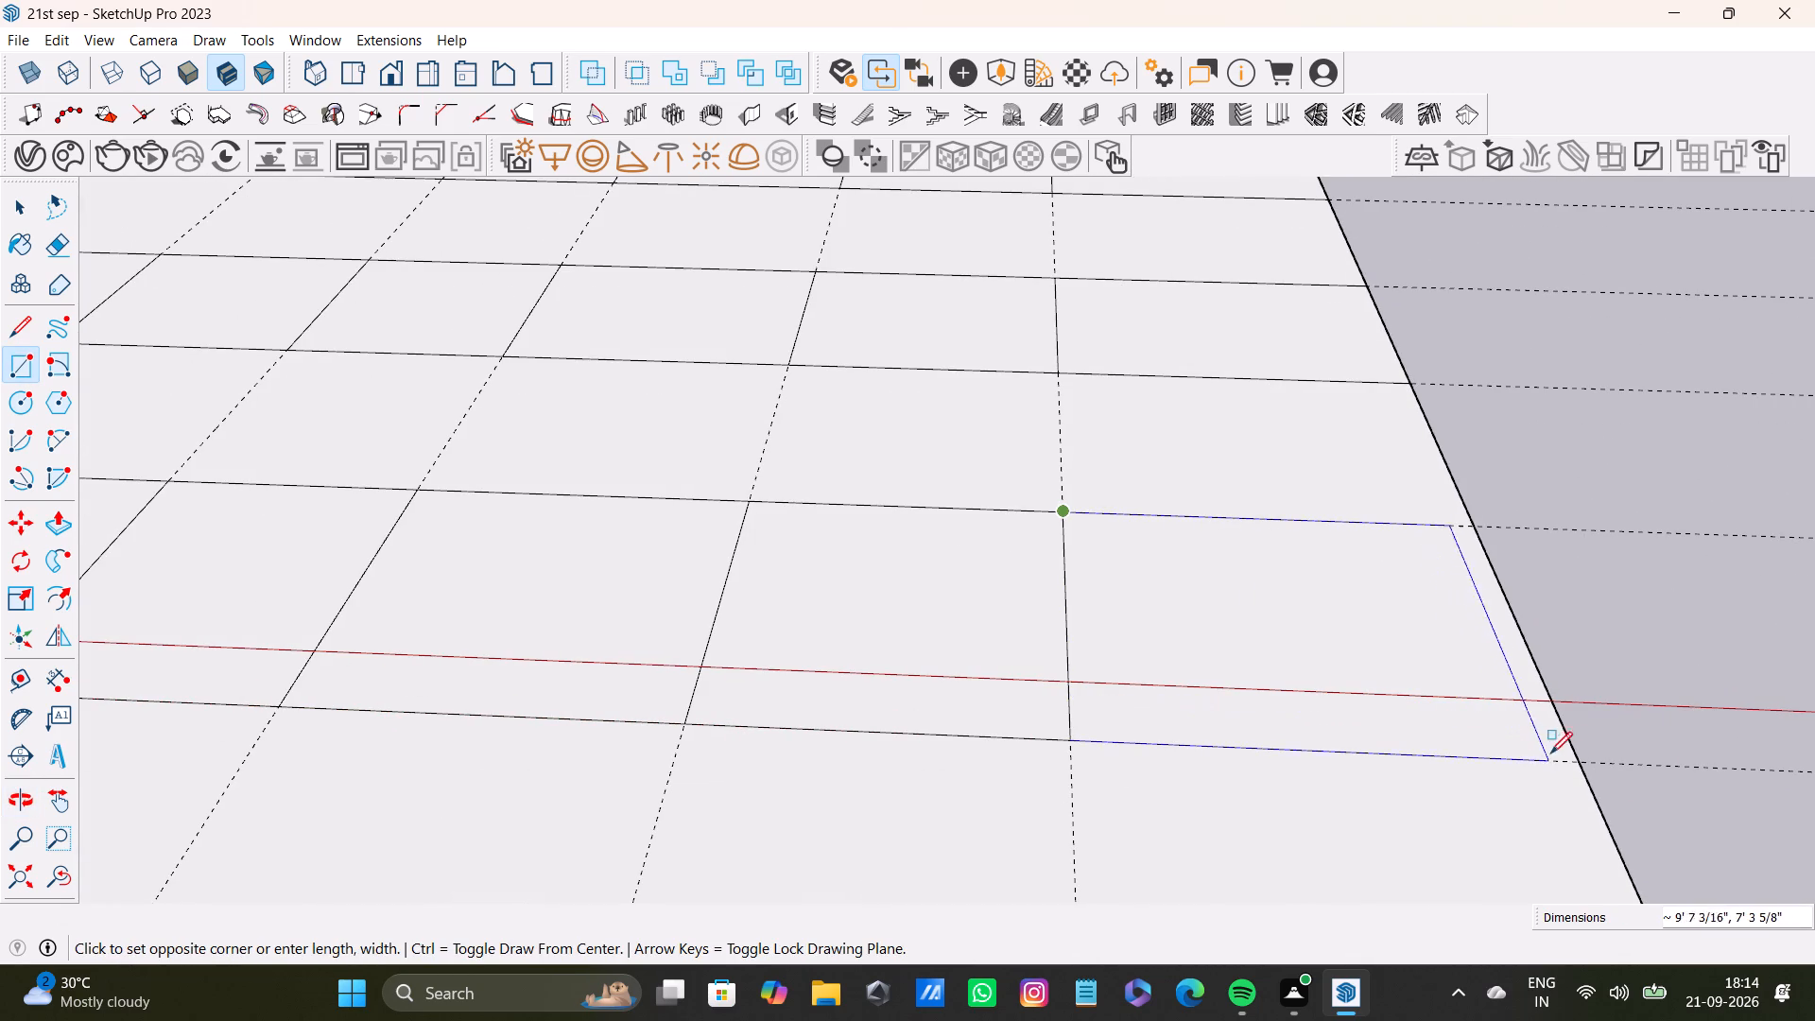
left_click(1571, 757)
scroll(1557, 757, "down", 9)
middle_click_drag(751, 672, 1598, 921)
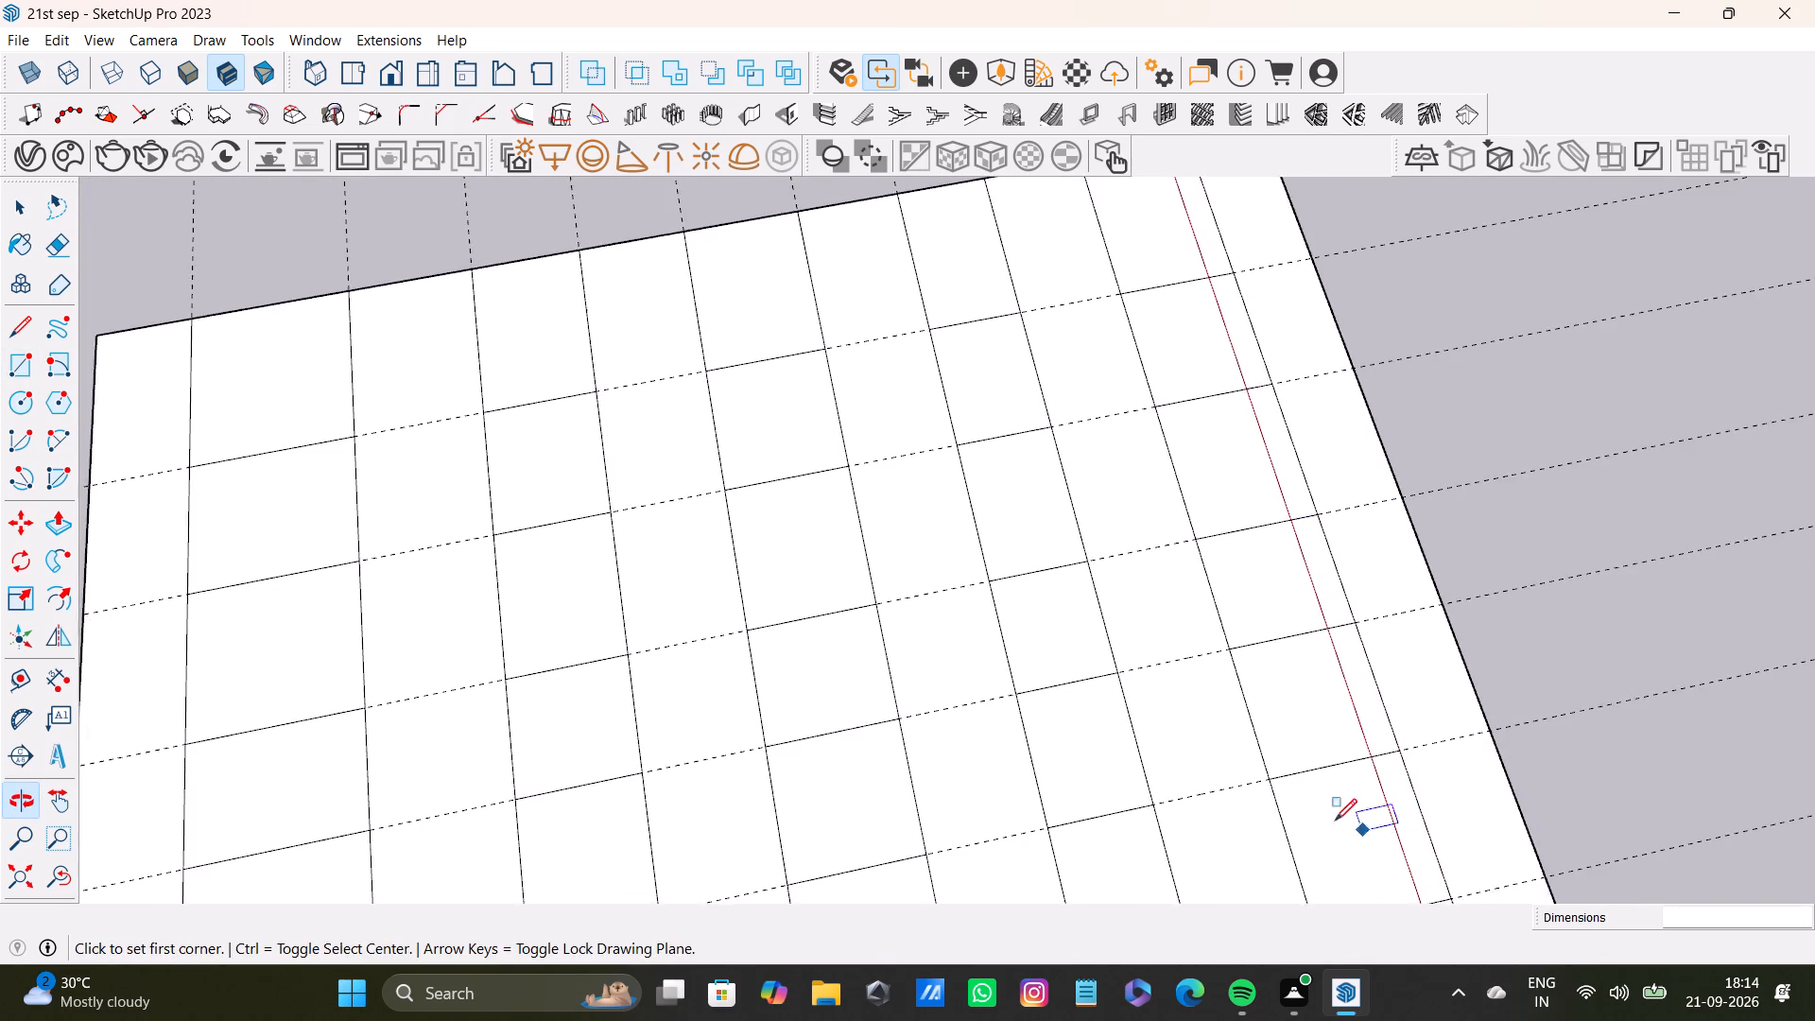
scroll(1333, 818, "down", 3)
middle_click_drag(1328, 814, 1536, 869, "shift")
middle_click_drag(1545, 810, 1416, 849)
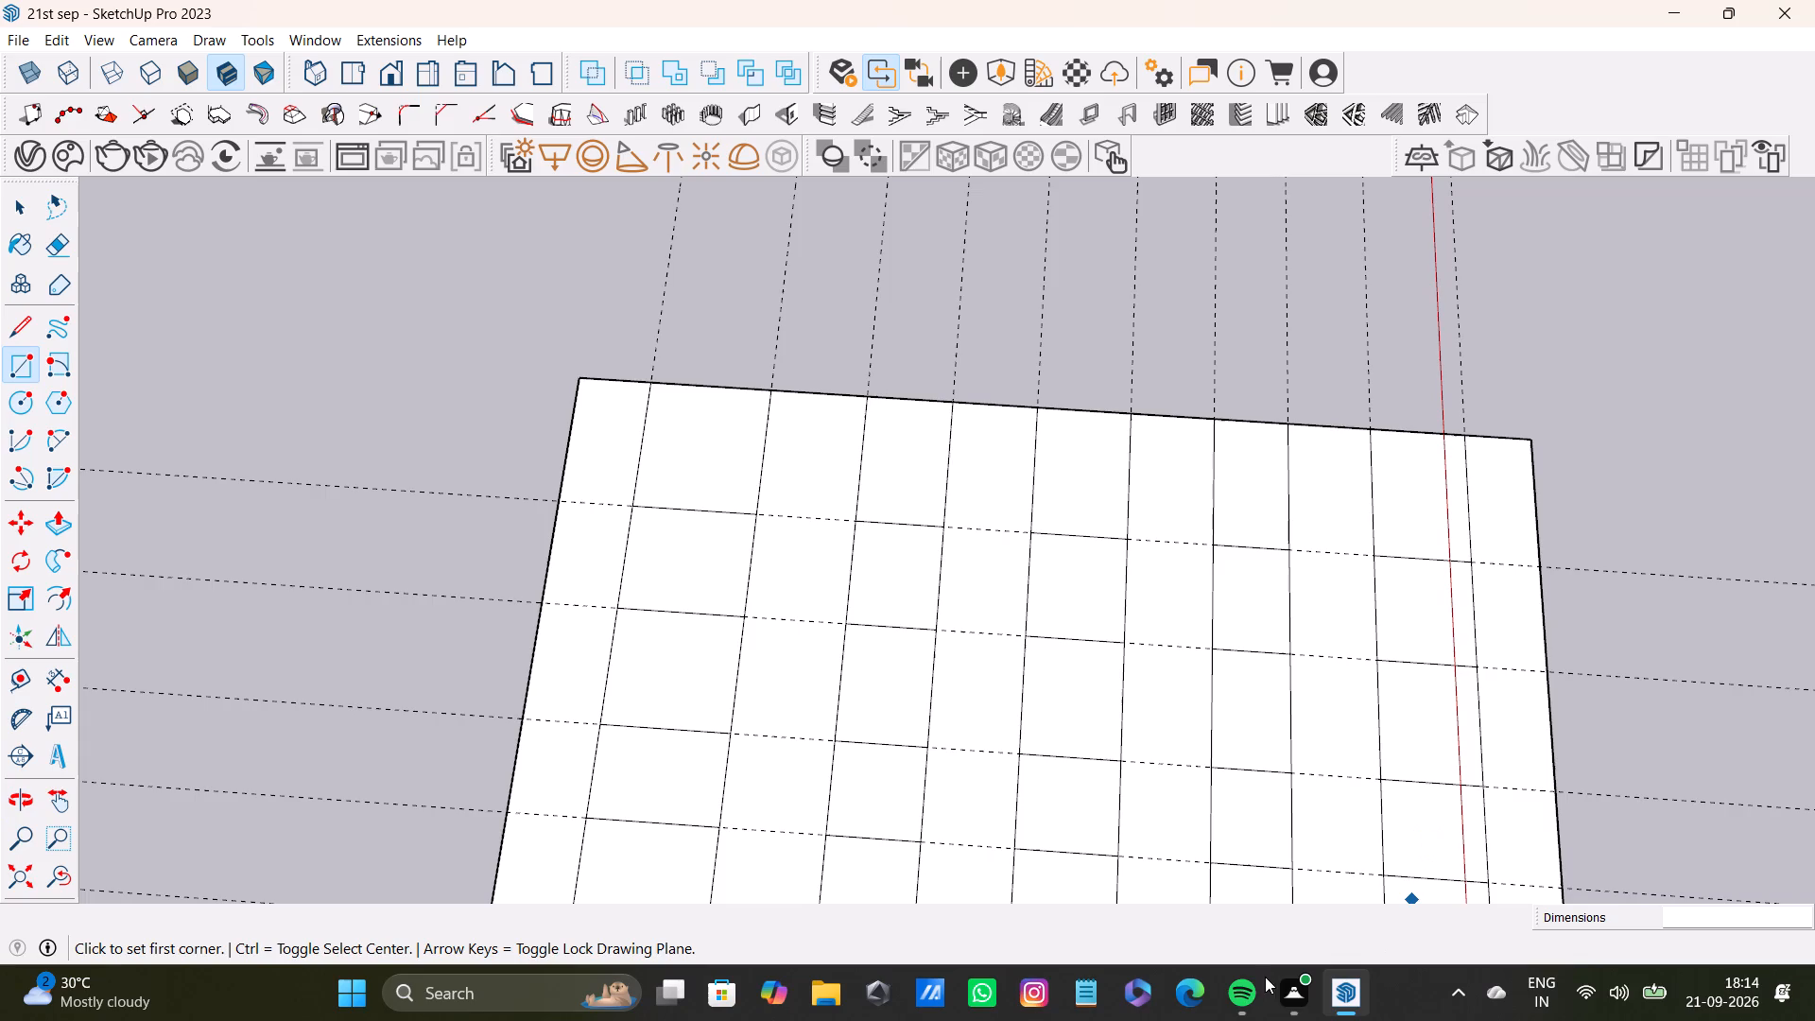
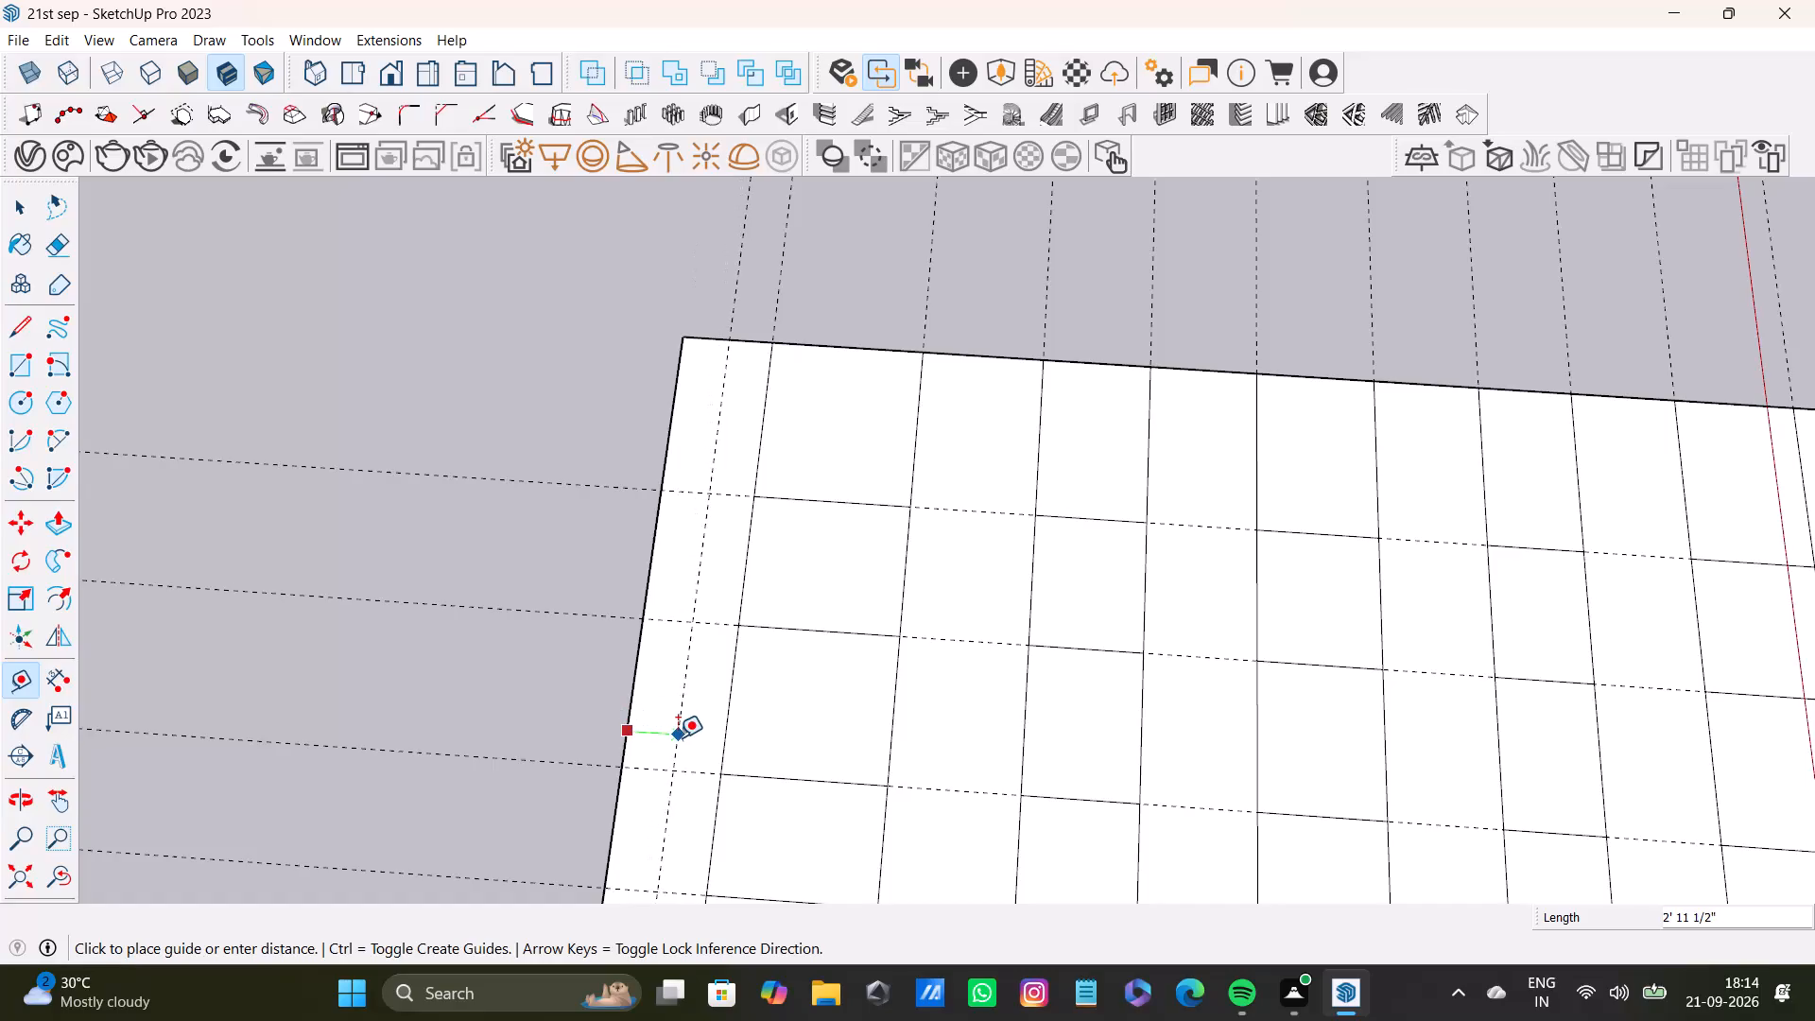
Place lengthwise guides inside the first three untraced strips, offset about 3'0", 3'10" and 3'5 1/2" from their edges.
left_click(678, 739)
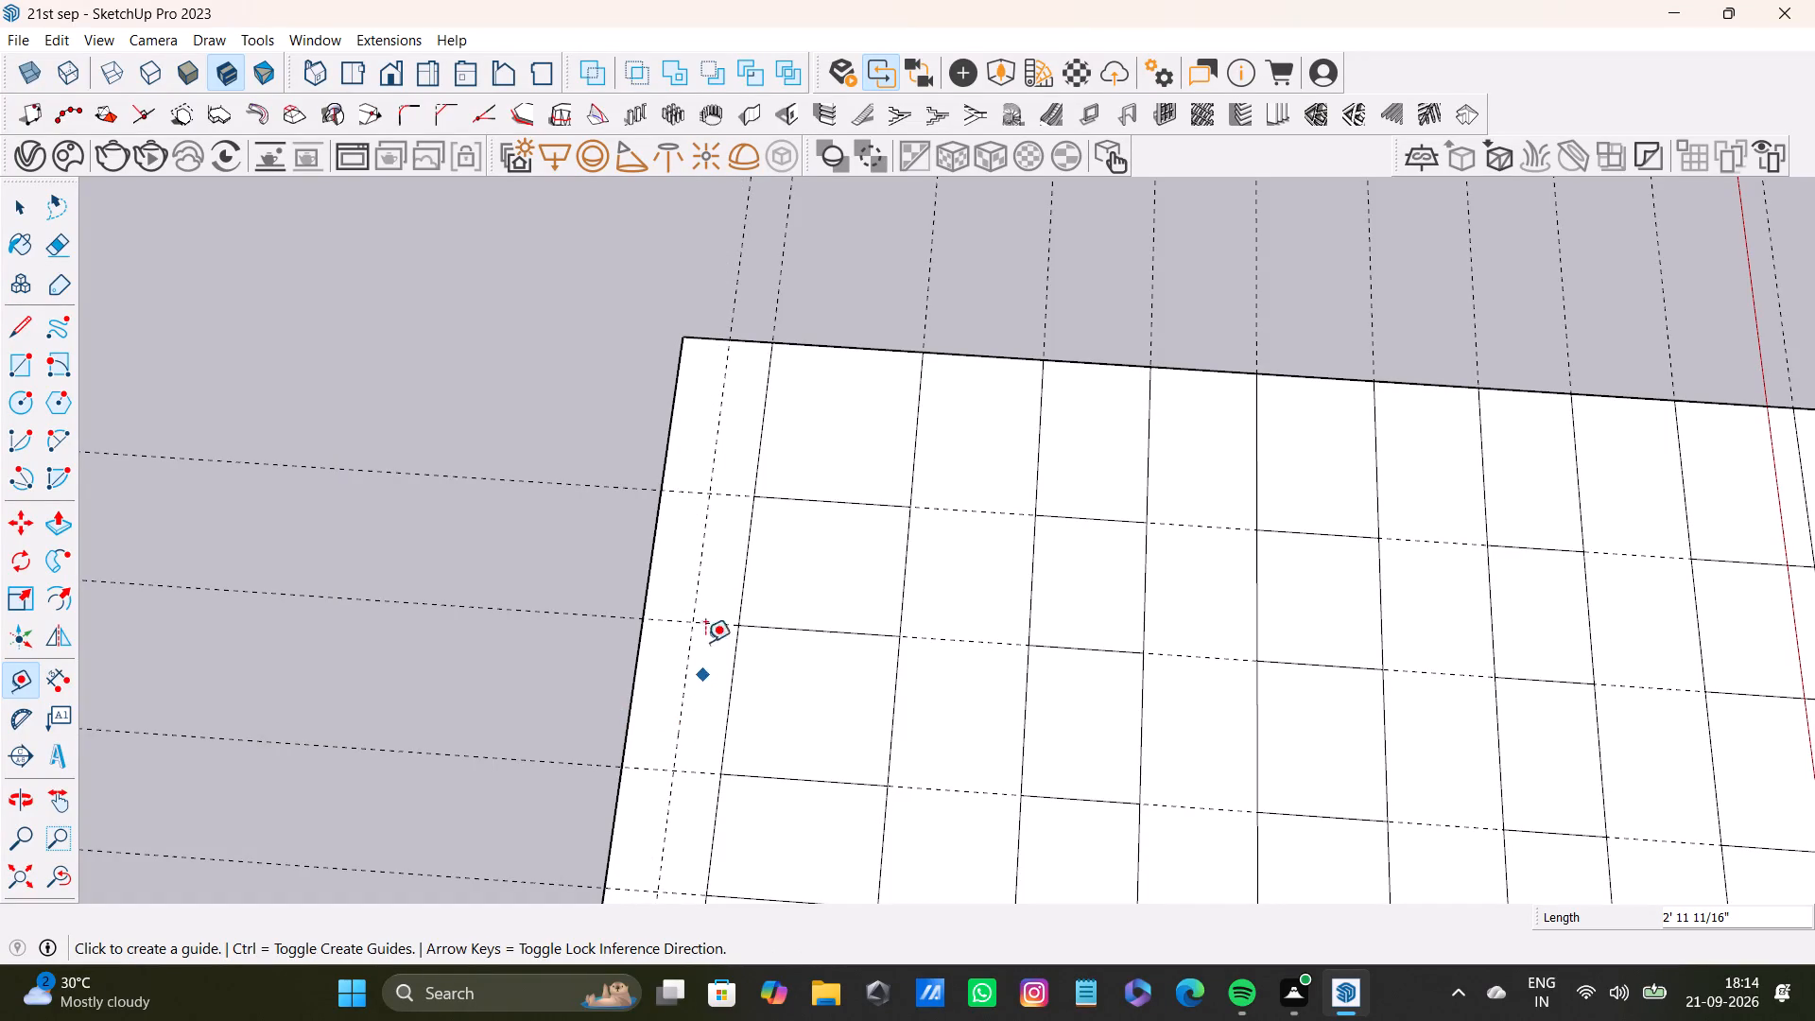
left_click_drag(909, 528, 924, 534)
left_click(972, 547)
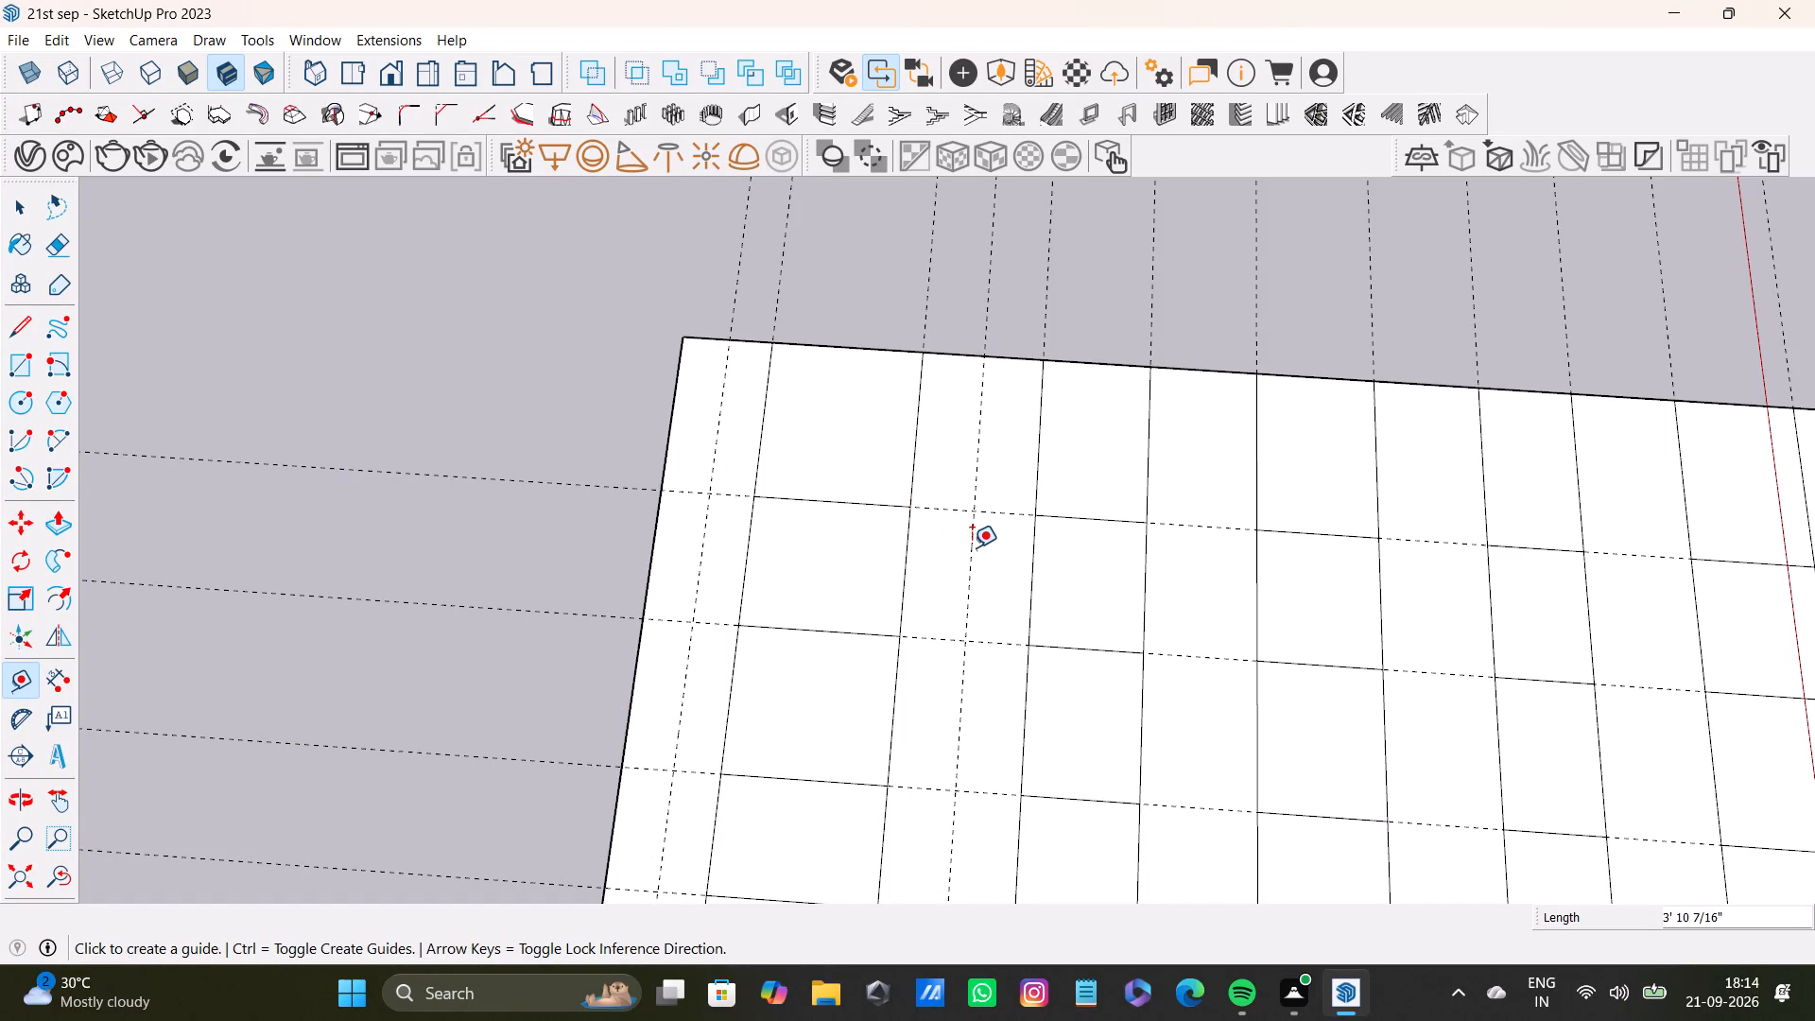
scroll(1135, 673, "down", 3)
middle_click_drag(1135, 684, 881, 594, "shift")
scroll(873, 560, "up", 3)
left_click(895, 531)
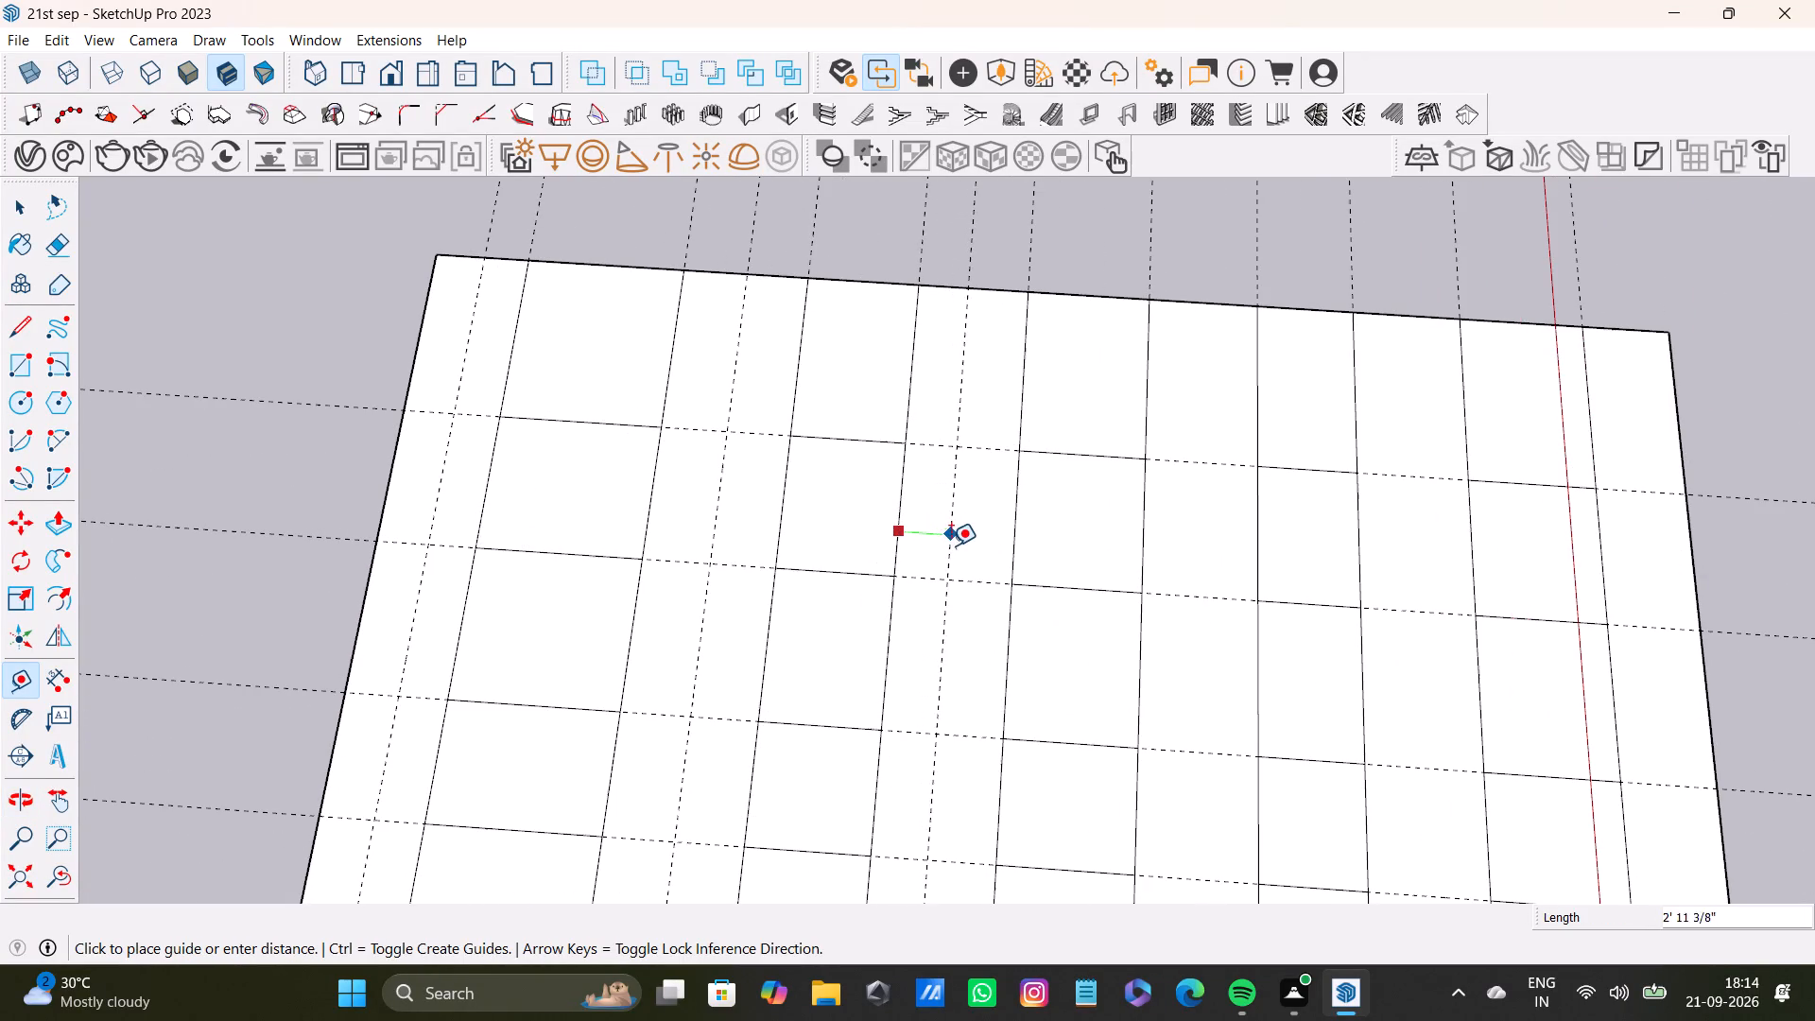
left_click(958, 550)
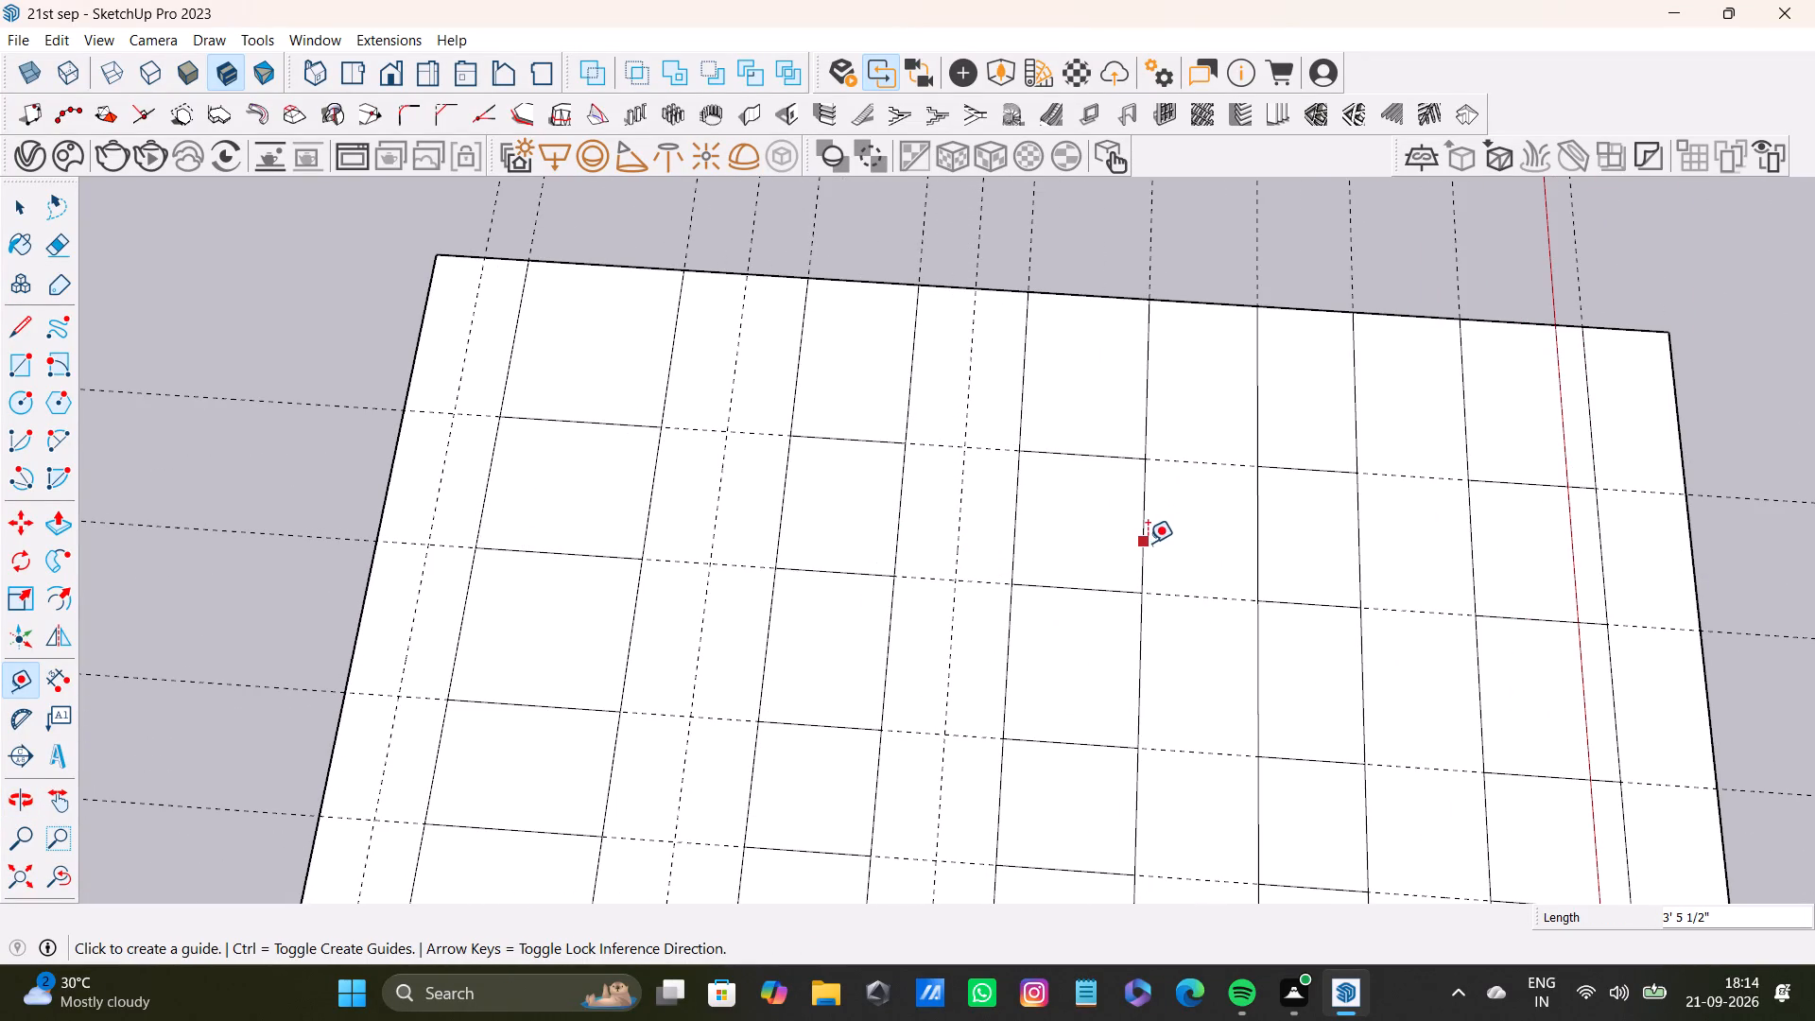
Place guides down the middle of the fourth and fifth untraced strips, the fifth offset about 3'3".
left_click(1148, 543)
left_click(1199, 567)
scroll(1237, 603, "down", 2)
middle_click_drag(1237, 603, 894, 607, "shift")
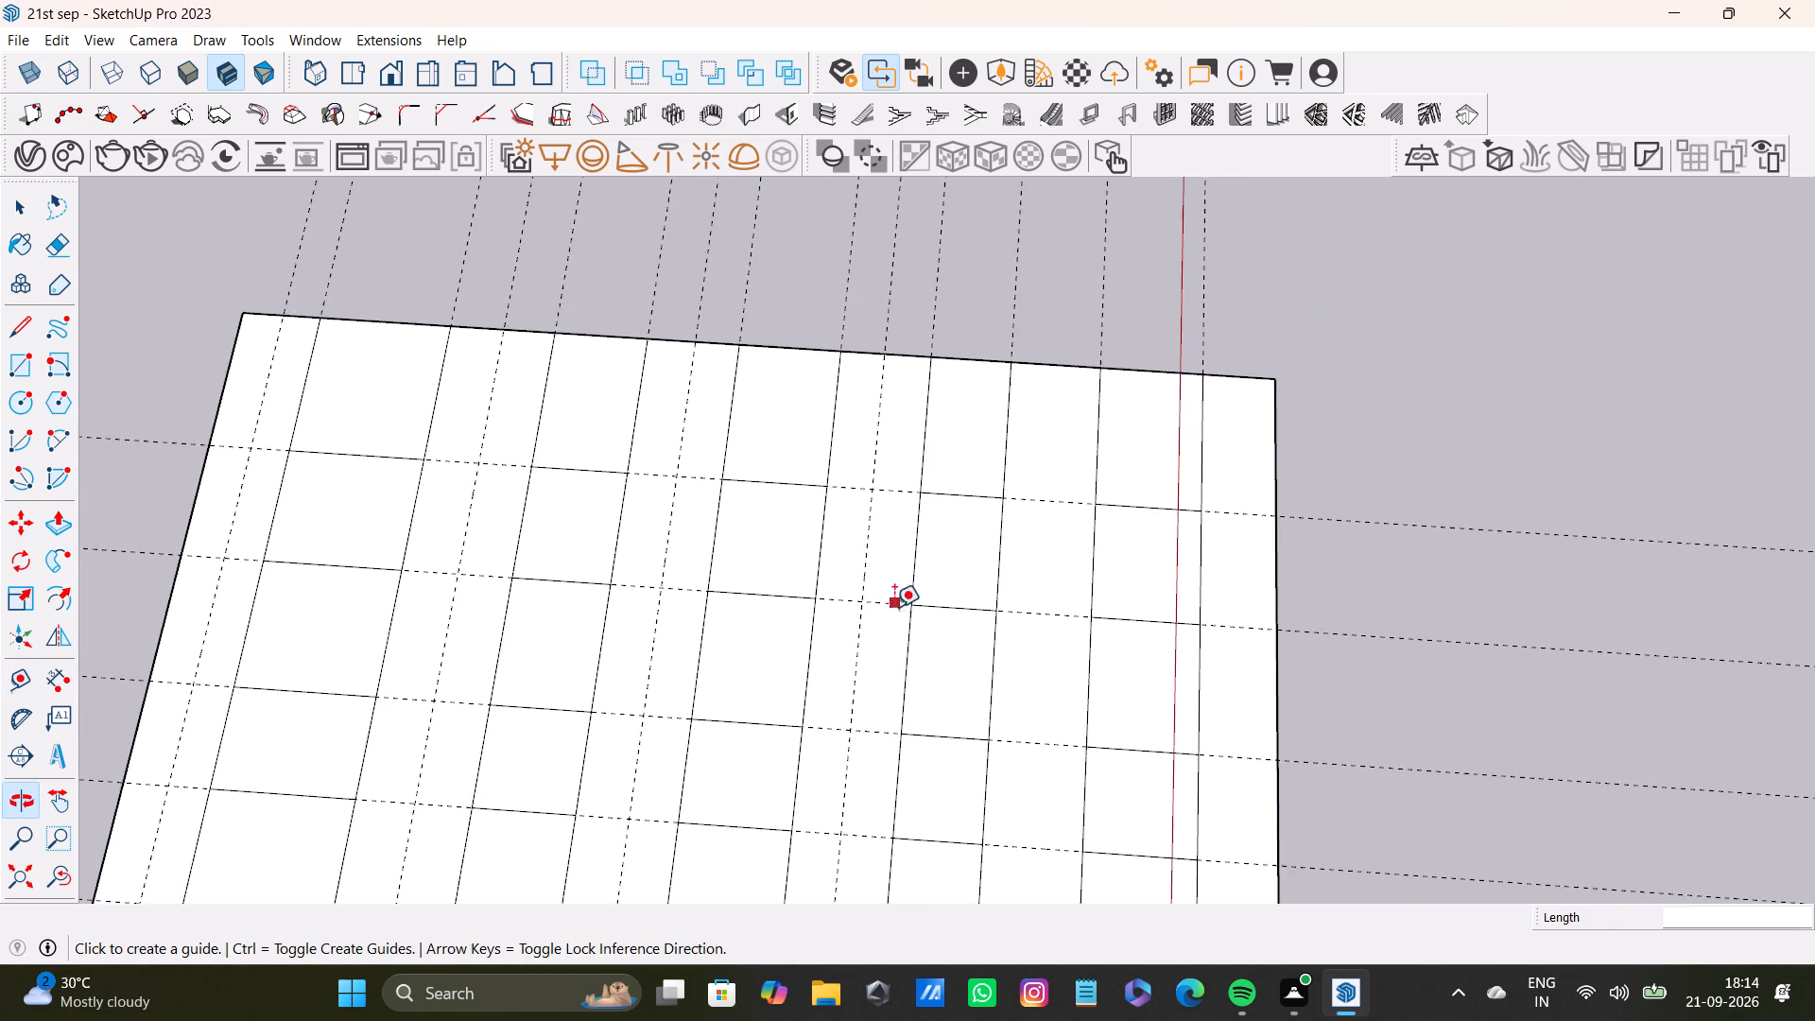
scroll(942, 591, "up", 3)
left_click(1019, 592)
left_click(1085, 589)
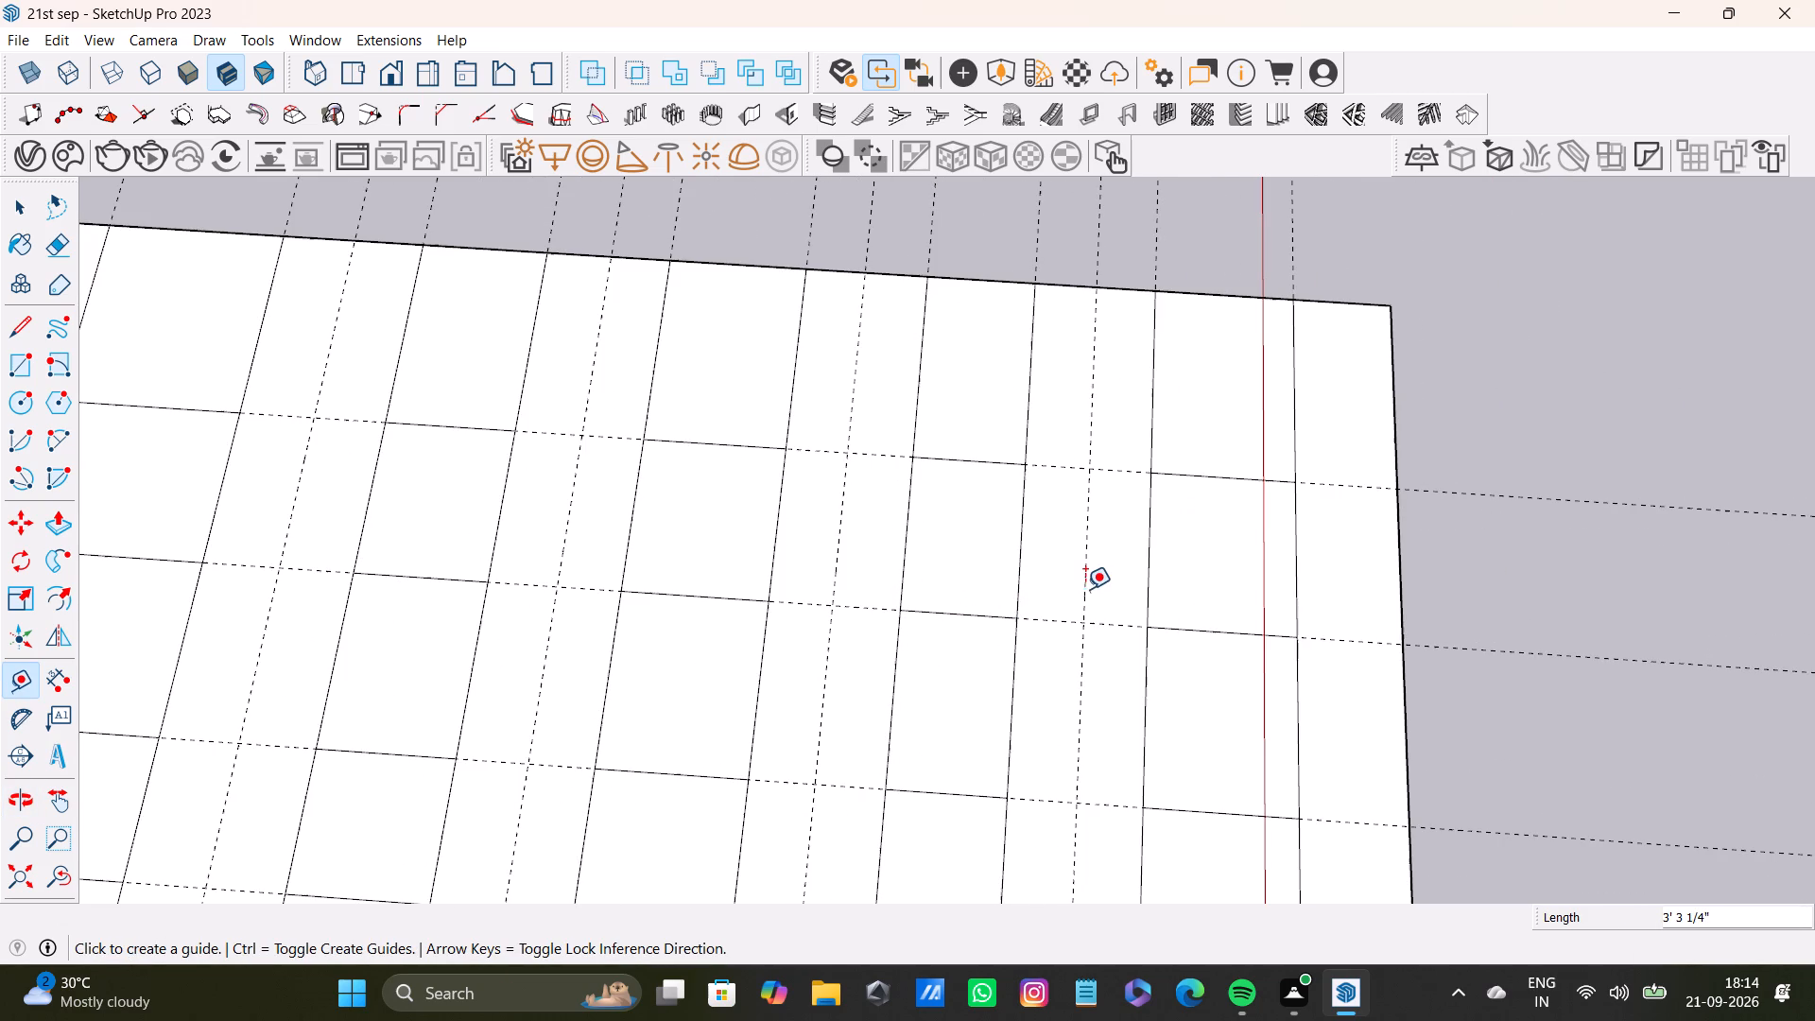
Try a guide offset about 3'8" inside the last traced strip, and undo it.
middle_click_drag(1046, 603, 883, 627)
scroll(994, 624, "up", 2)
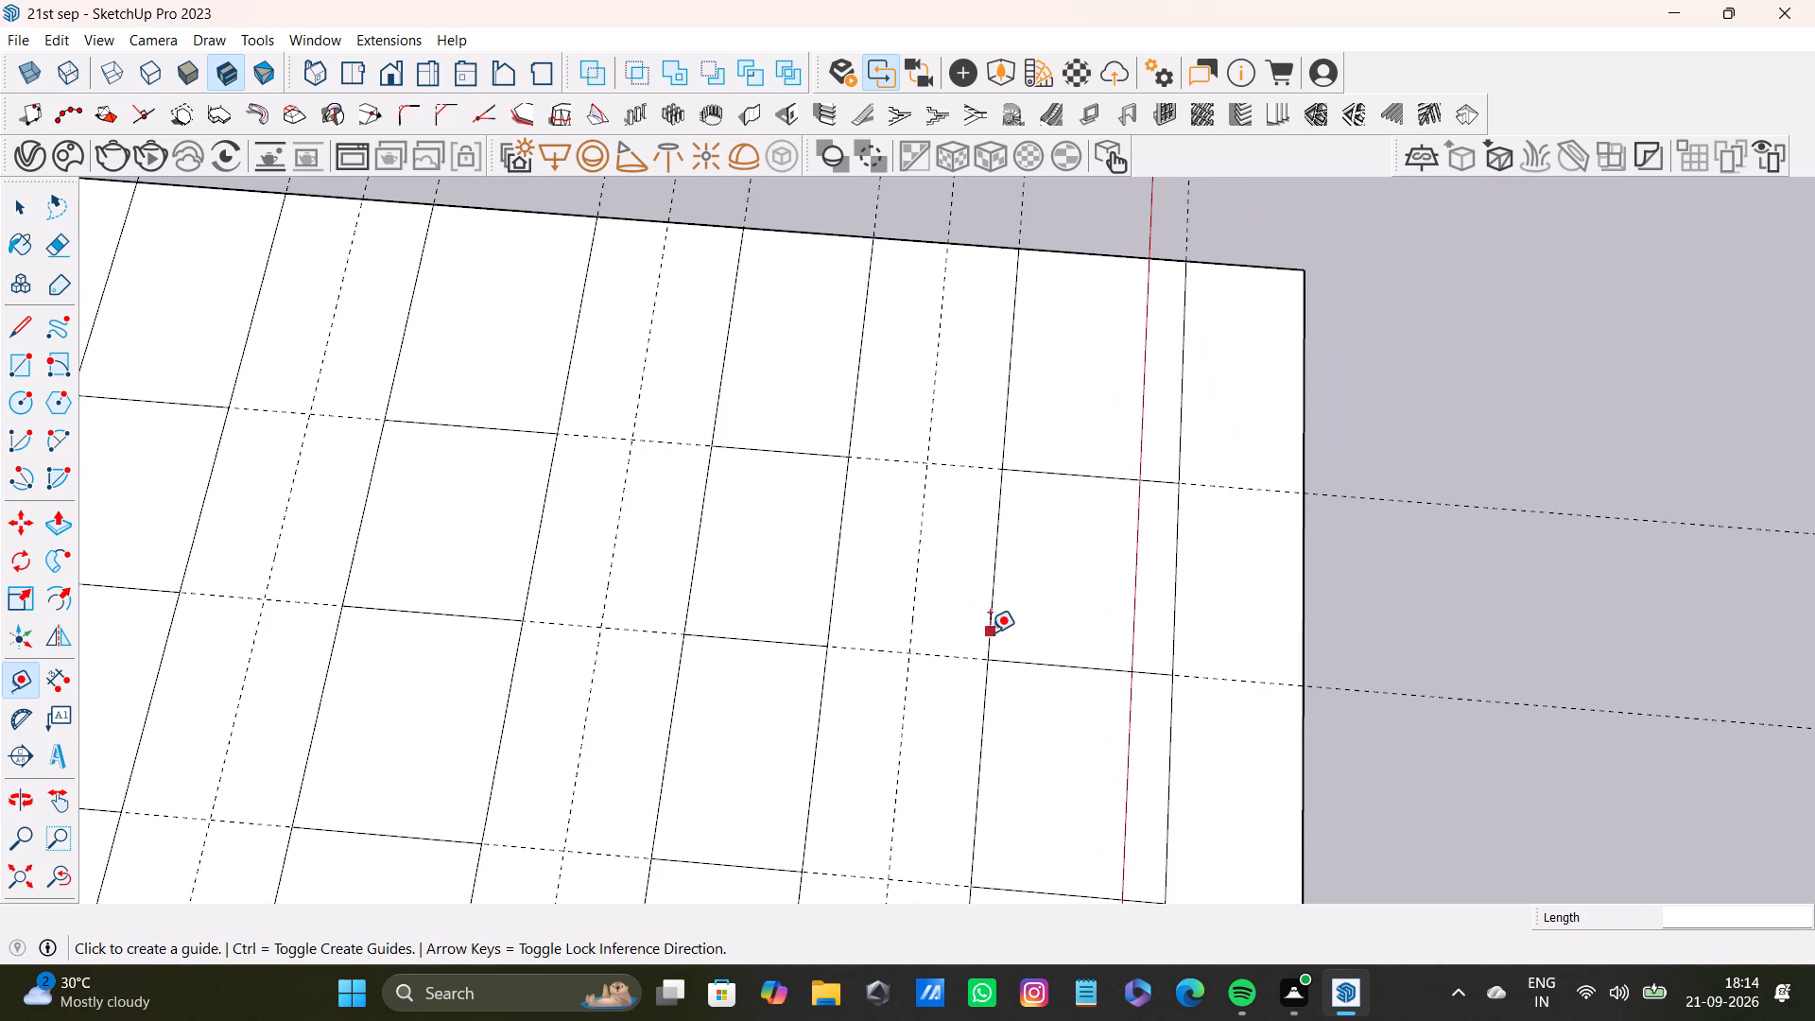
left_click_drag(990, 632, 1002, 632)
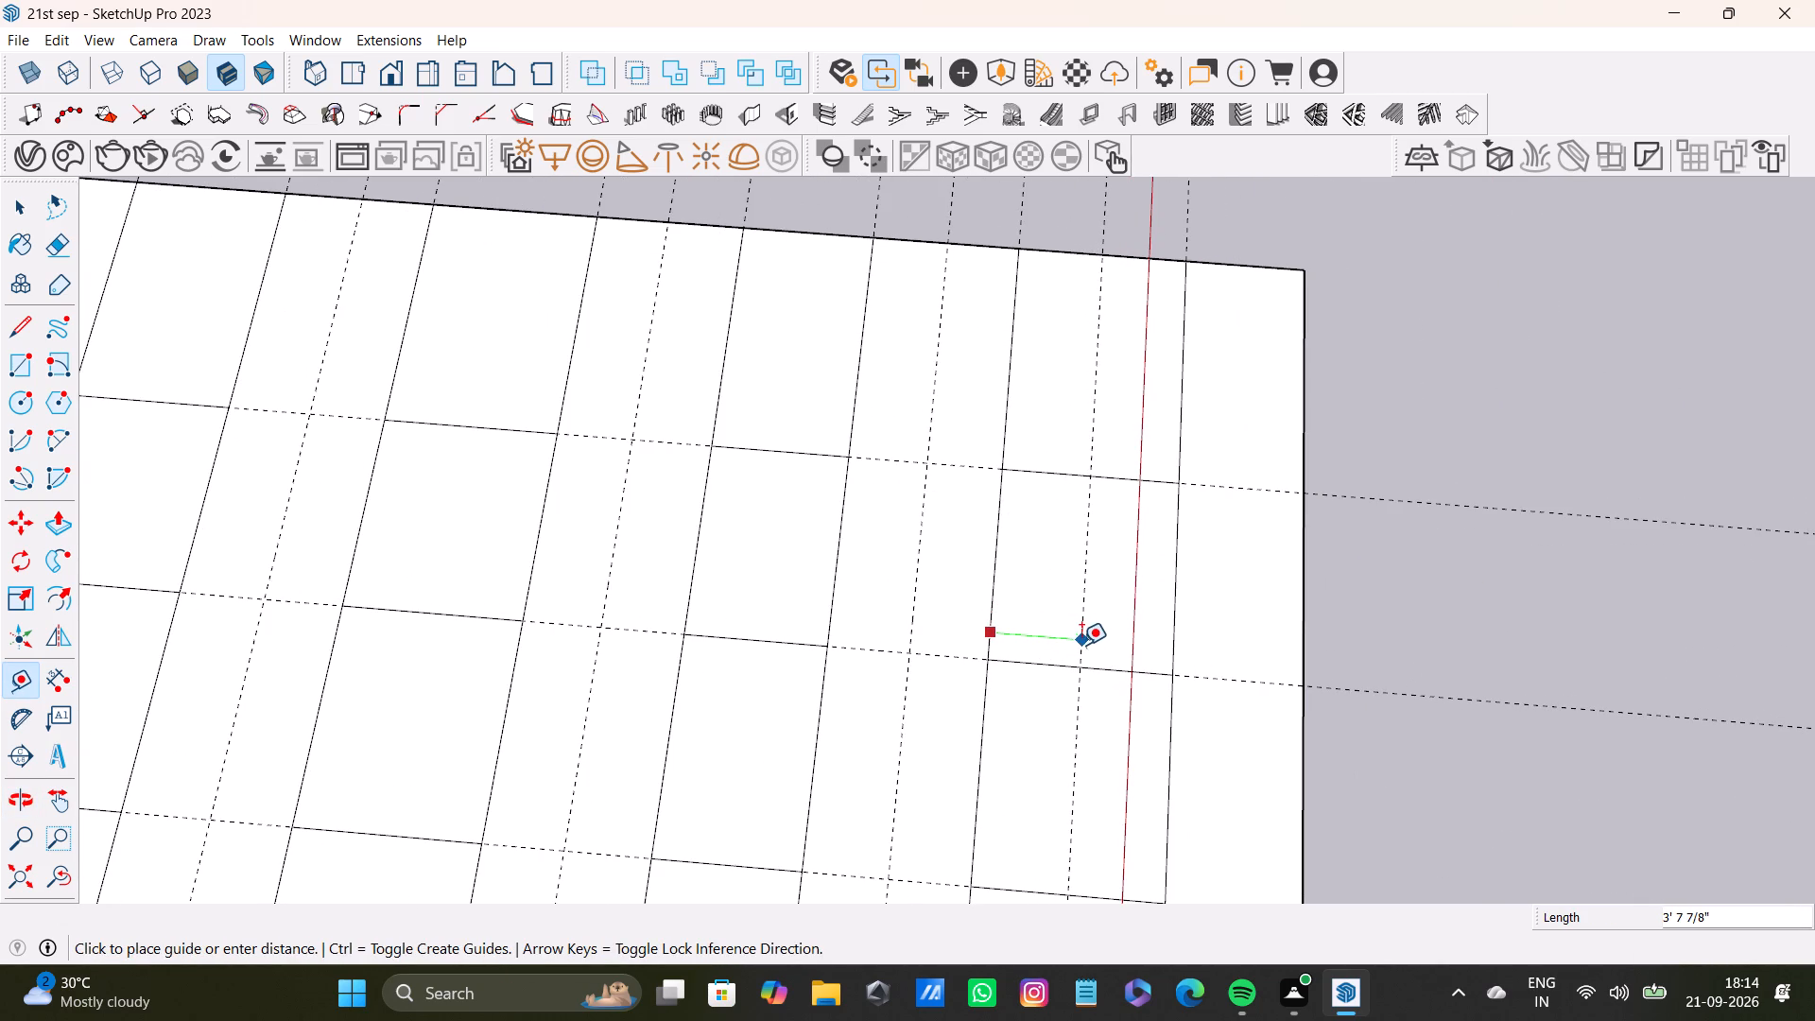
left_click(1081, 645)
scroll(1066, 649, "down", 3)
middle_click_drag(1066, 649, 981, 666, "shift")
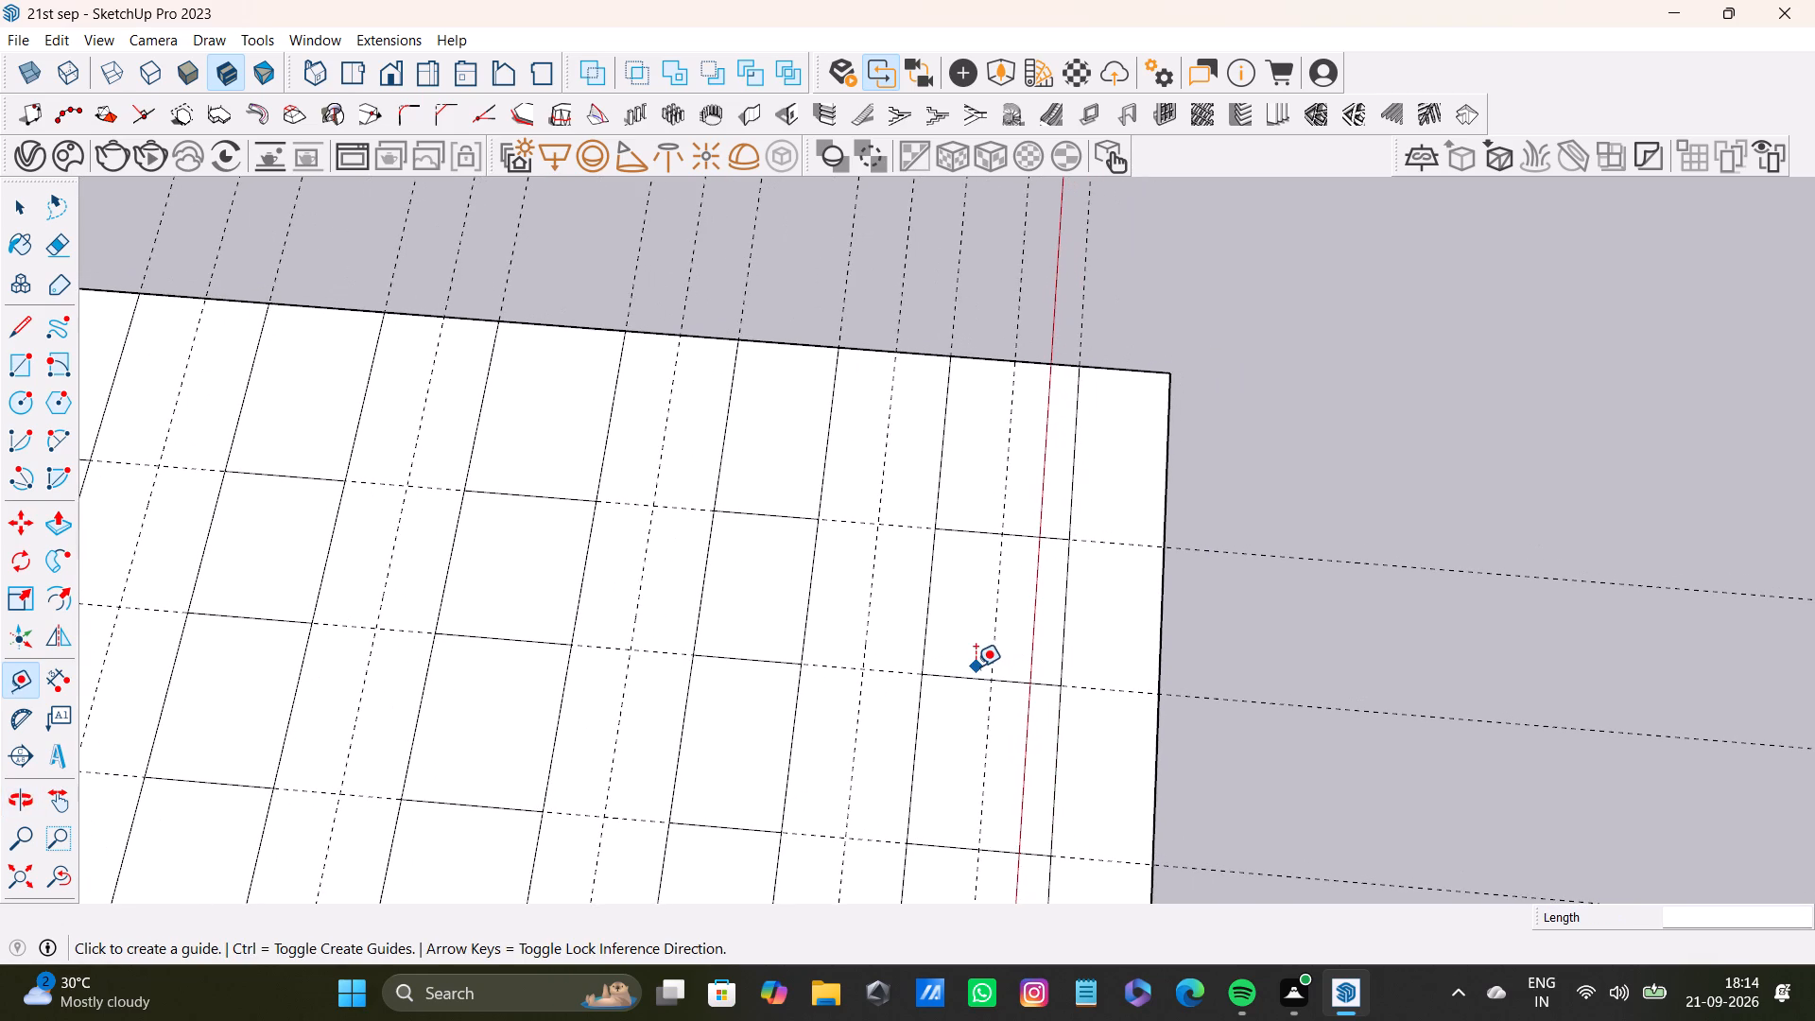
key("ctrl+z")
Place a guide about 2'6" inside the last untraced strip, between the last traced strip and the rectangle's edge.
left_click_drag(1066, 669, 1076, 669)
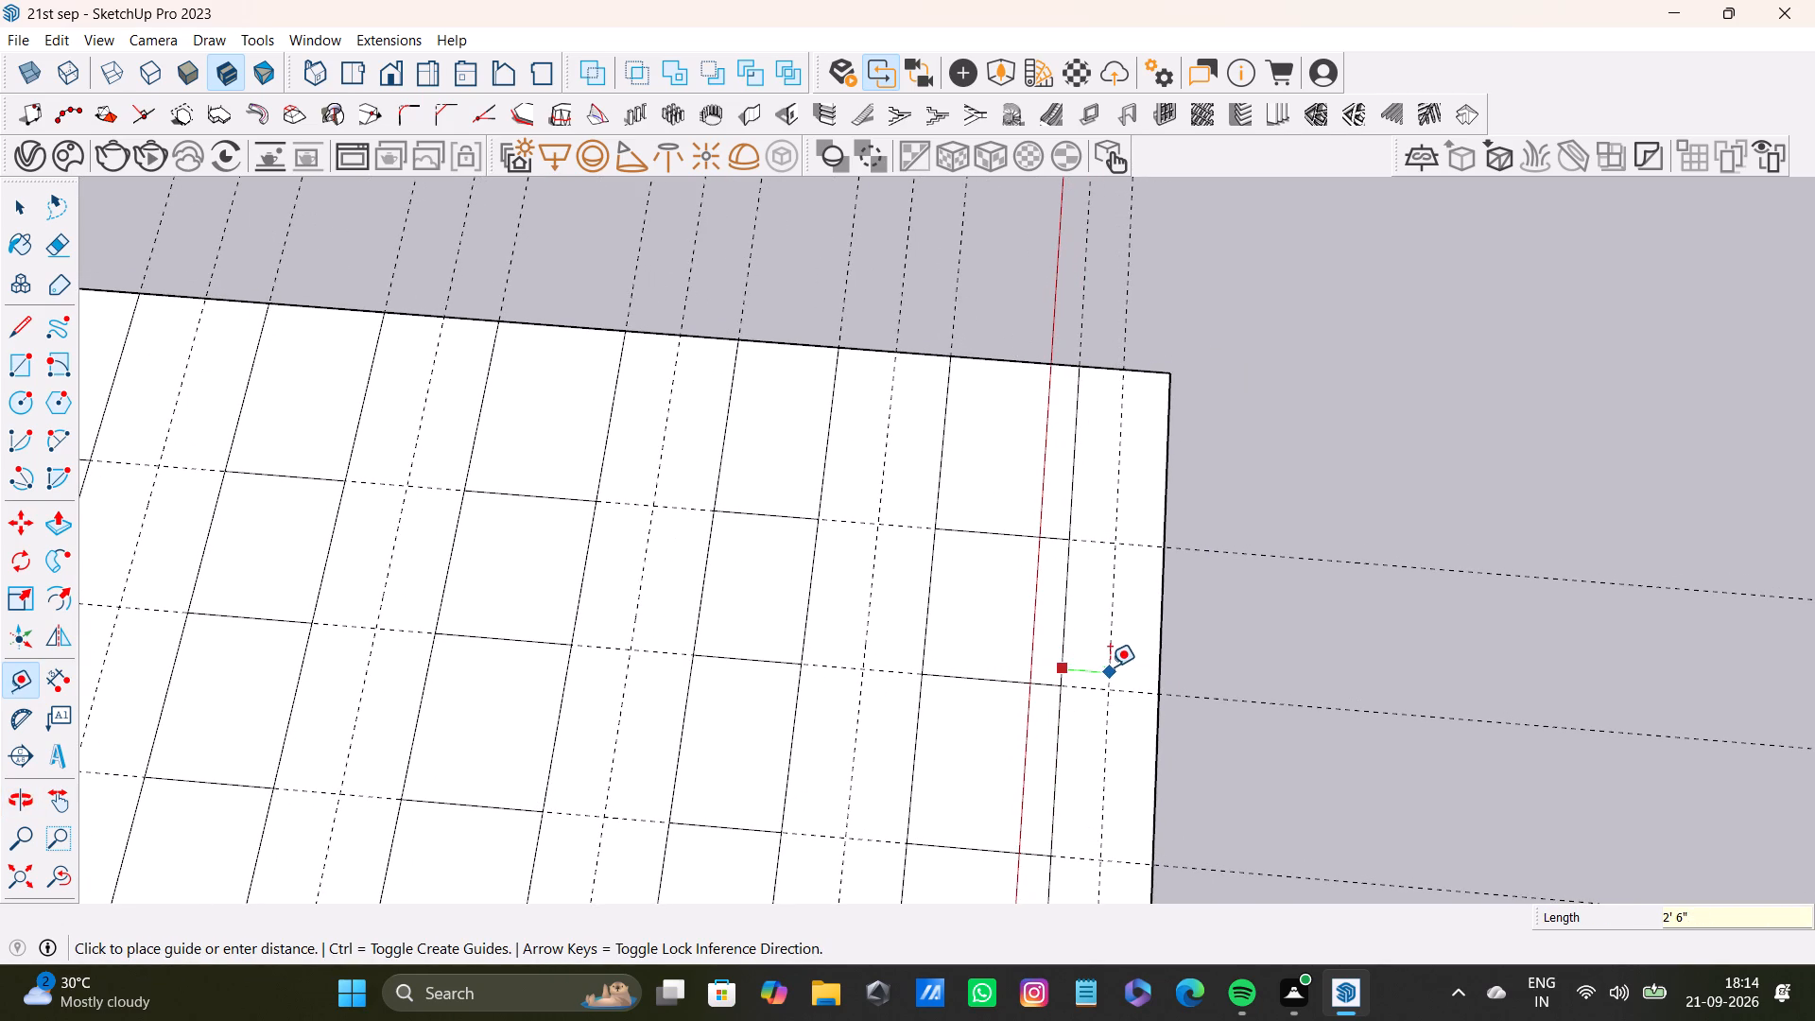
left_click(1110, 666)
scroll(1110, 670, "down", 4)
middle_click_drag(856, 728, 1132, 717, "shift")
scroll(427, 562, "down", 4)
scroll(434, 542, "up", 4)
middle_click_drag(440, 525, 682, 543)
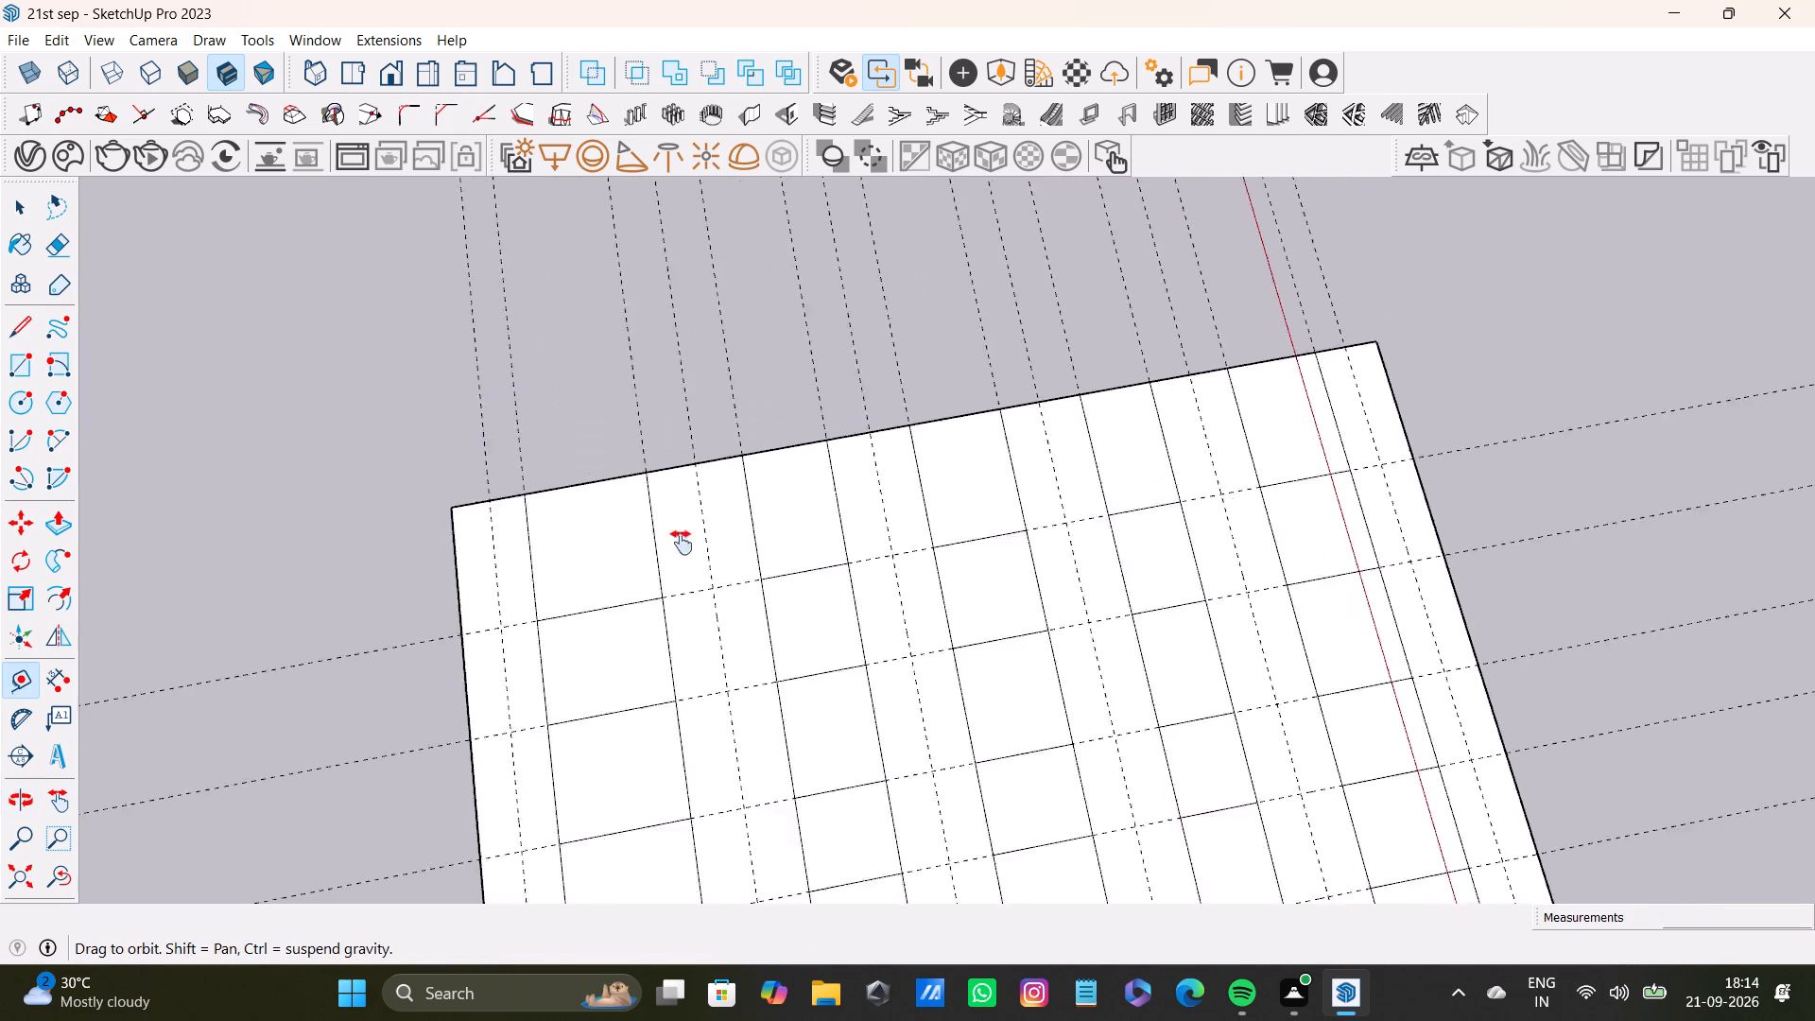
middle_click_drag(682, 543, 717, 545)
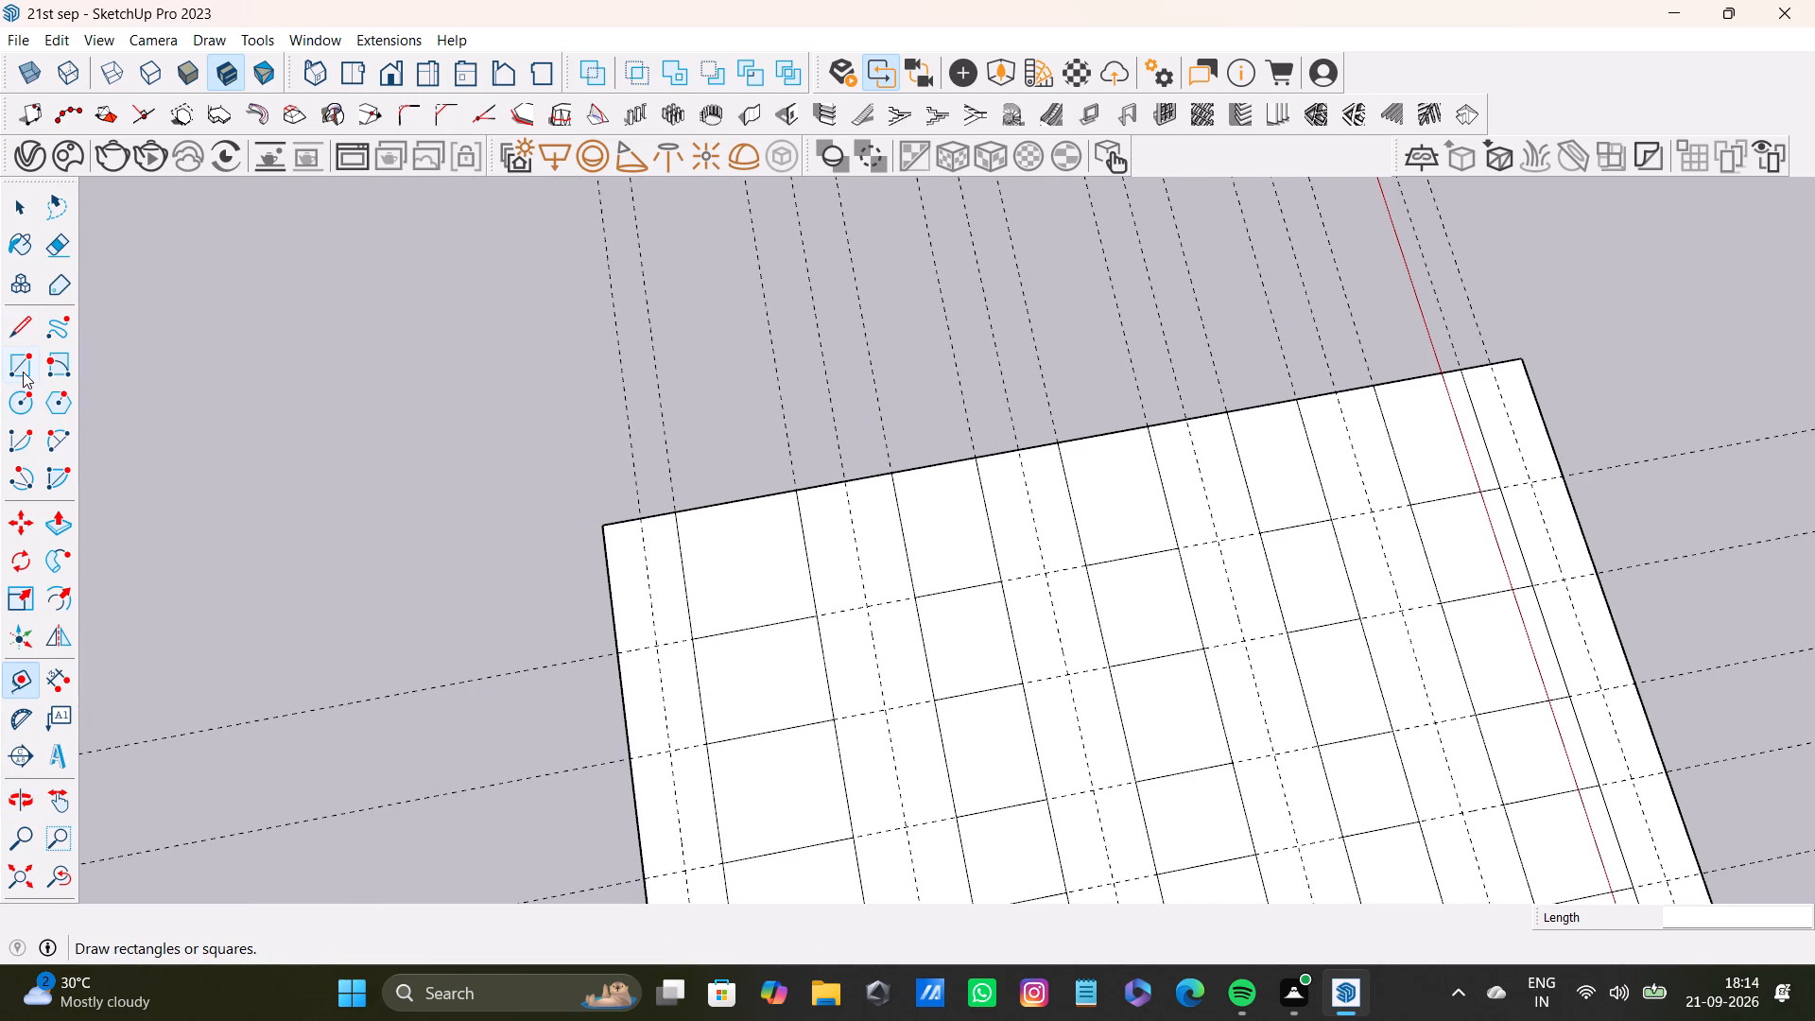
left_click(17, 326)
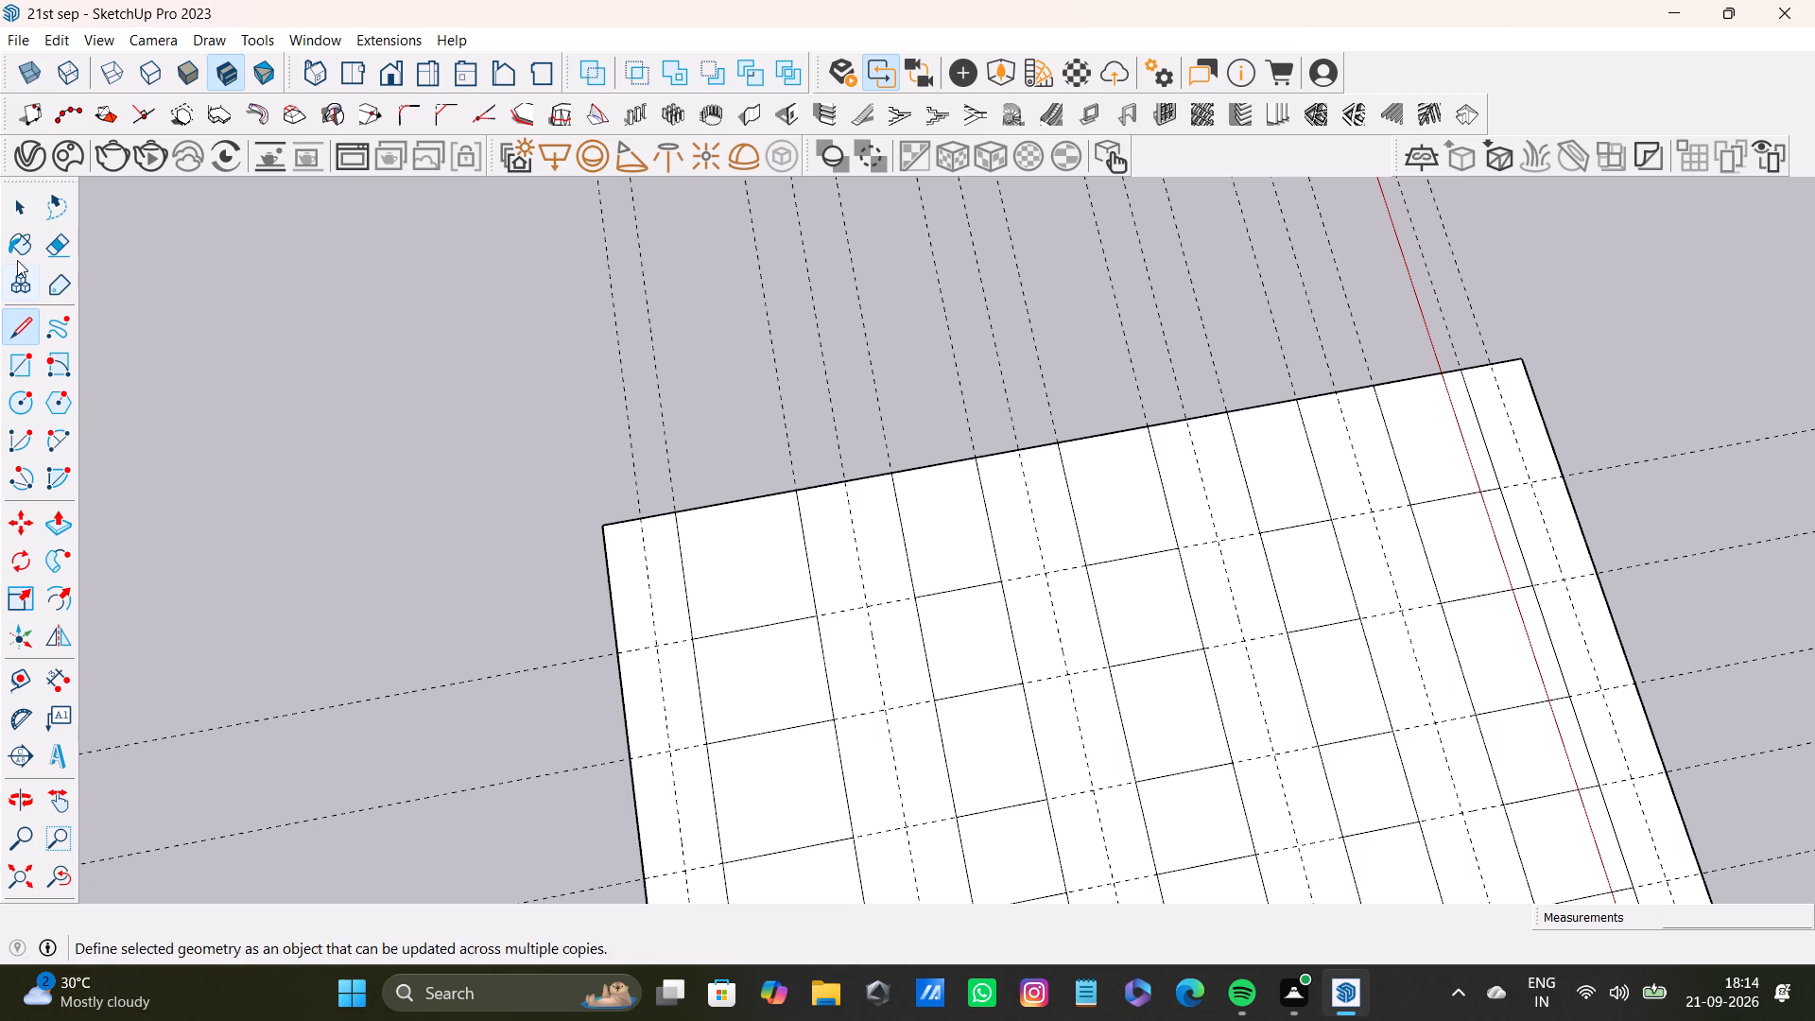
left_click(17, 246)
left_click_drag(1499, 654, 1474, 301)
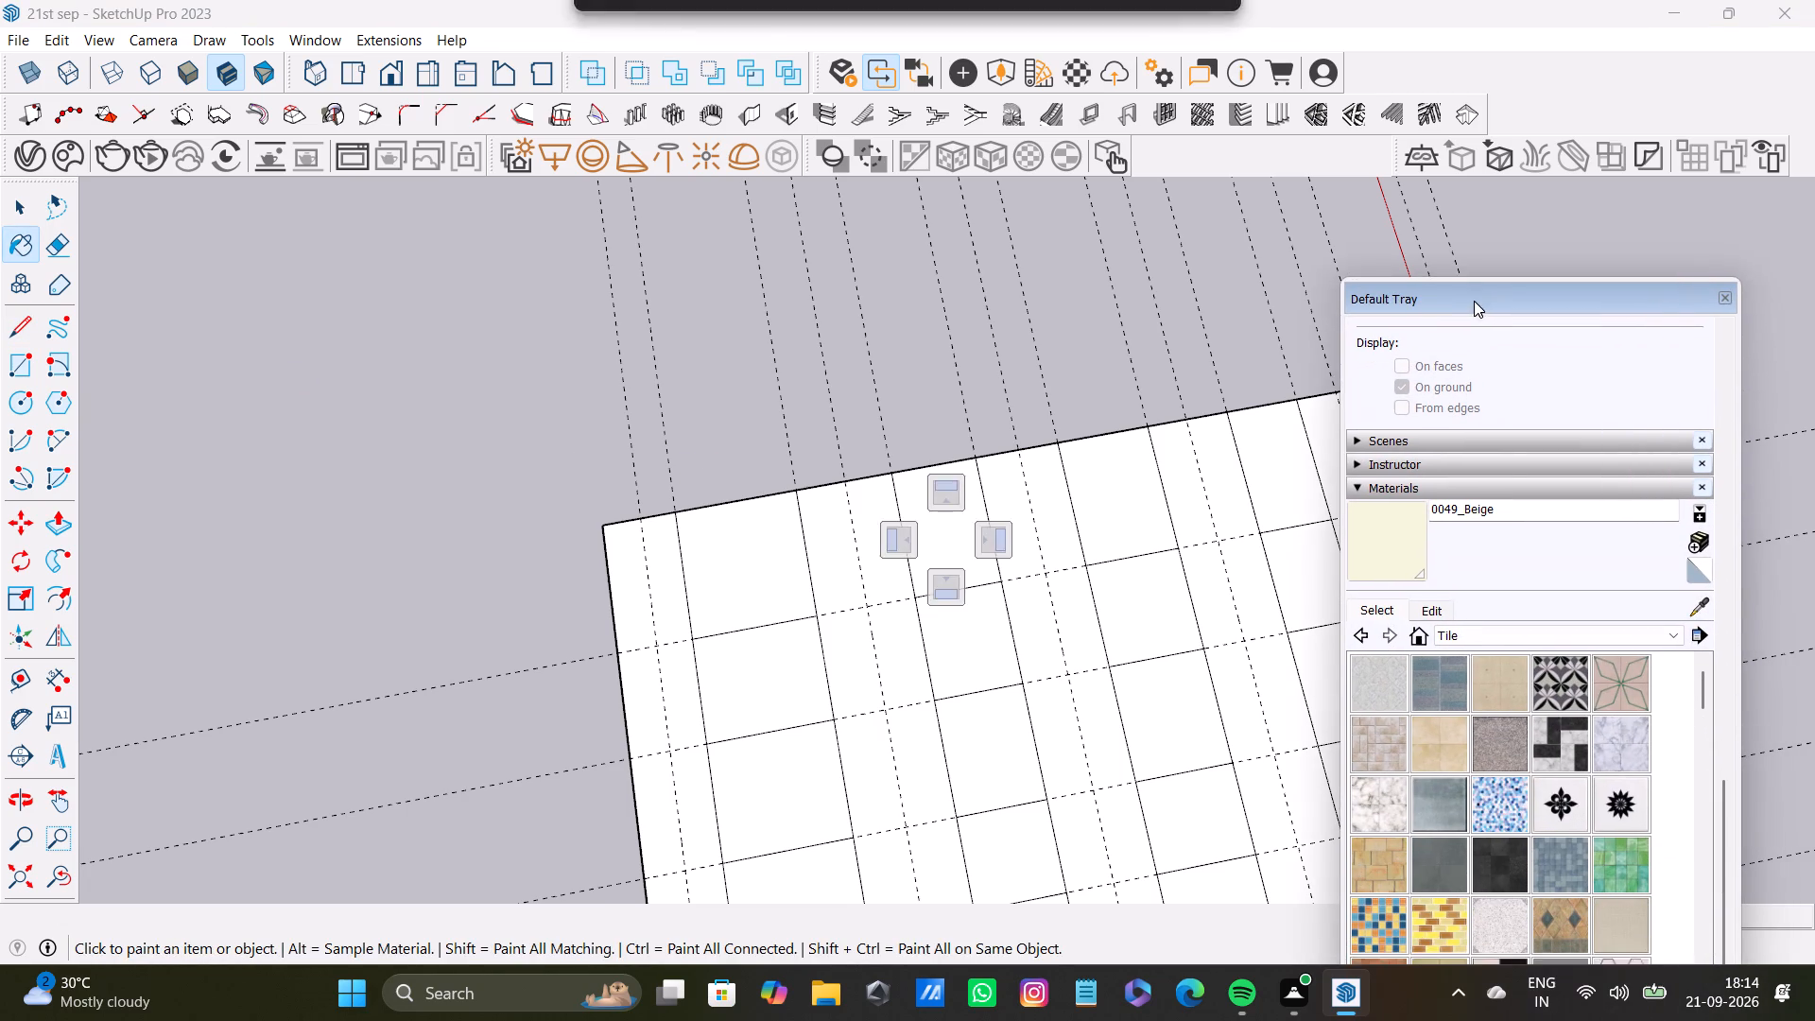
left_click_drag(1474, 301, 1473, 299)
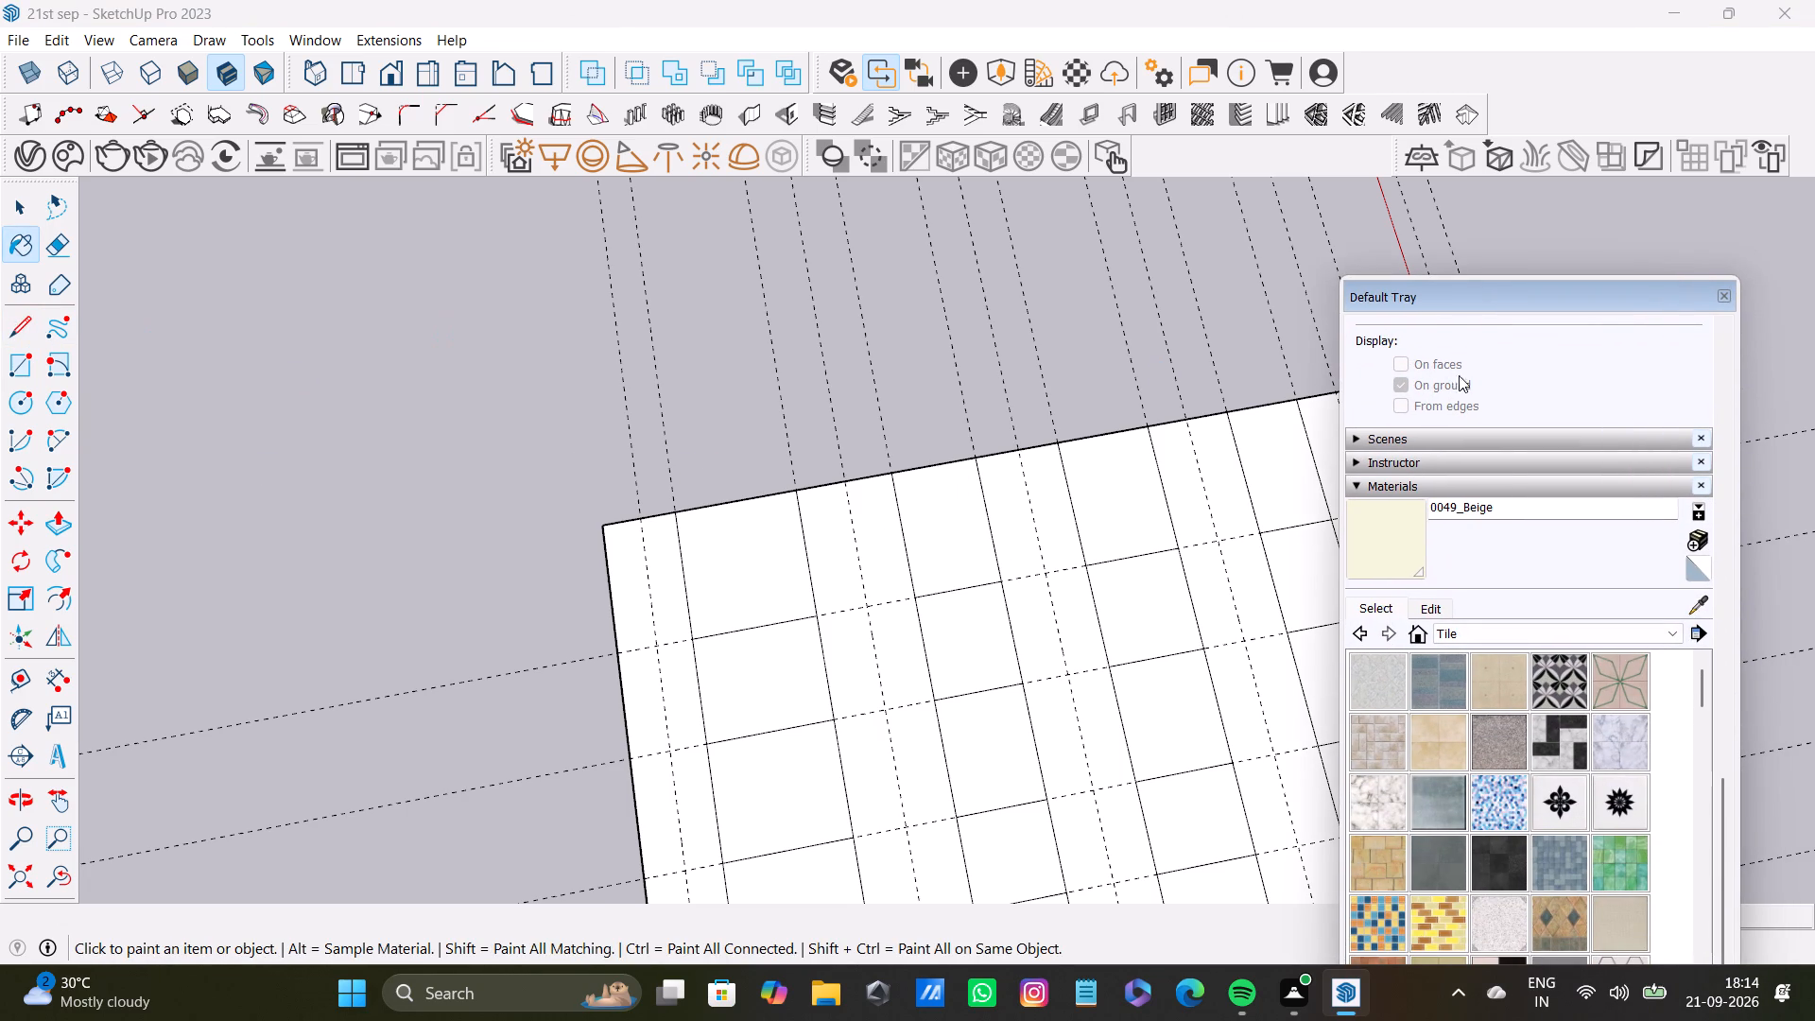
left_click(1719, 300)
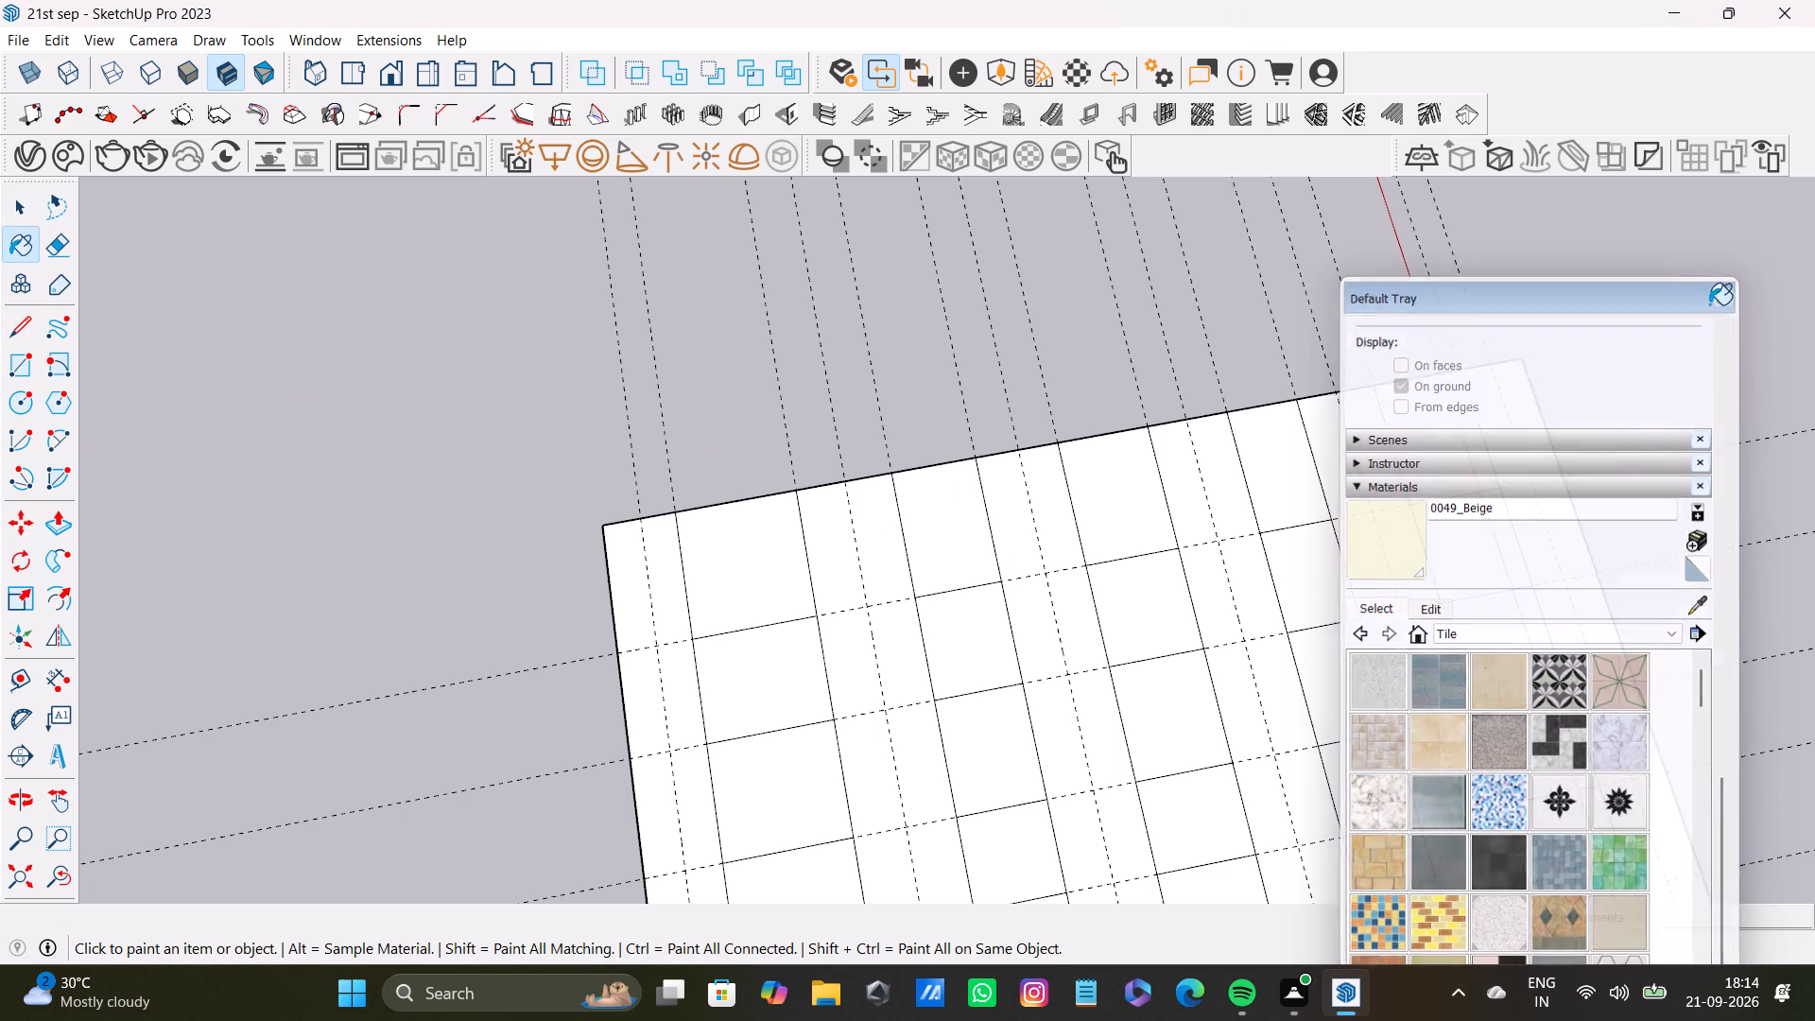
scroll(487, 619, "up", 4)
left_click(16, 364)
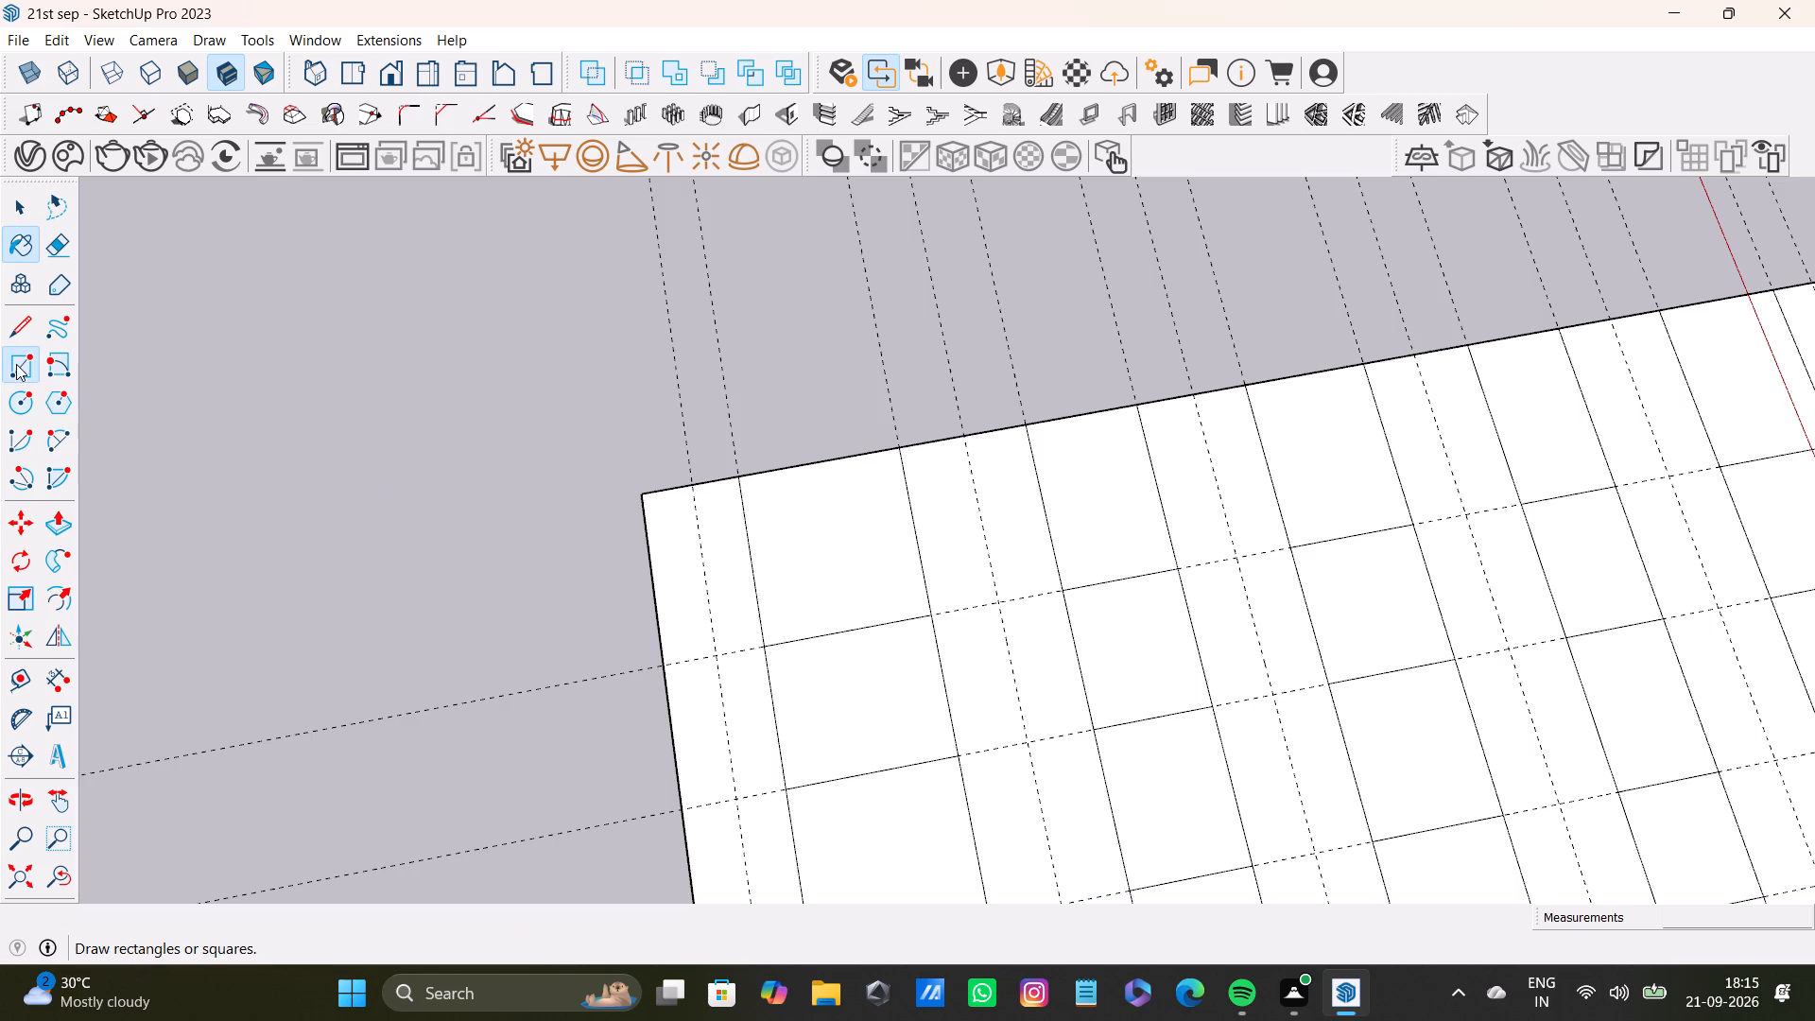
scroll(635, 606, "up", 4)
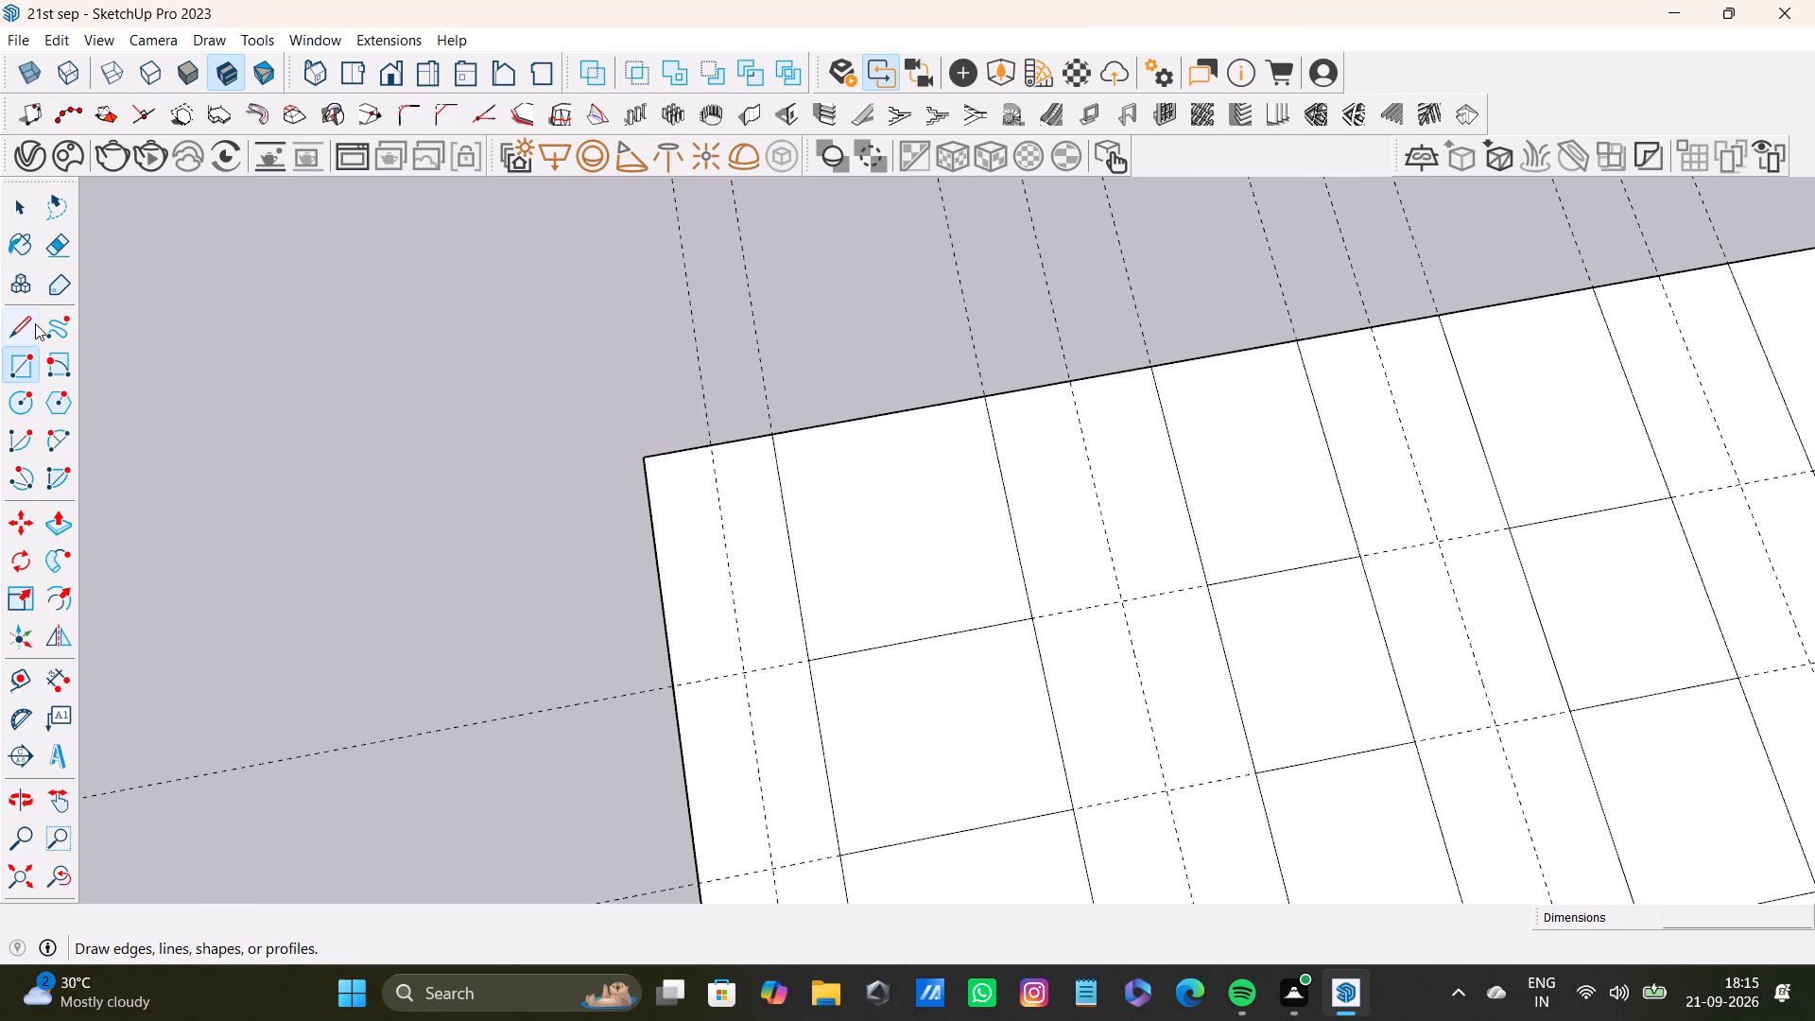
Draw a line about 10'6" along the first edge strip's middle guide, with cross lines from its end to both strip sides.
left_click(33, 326)
left_click(707, 448)
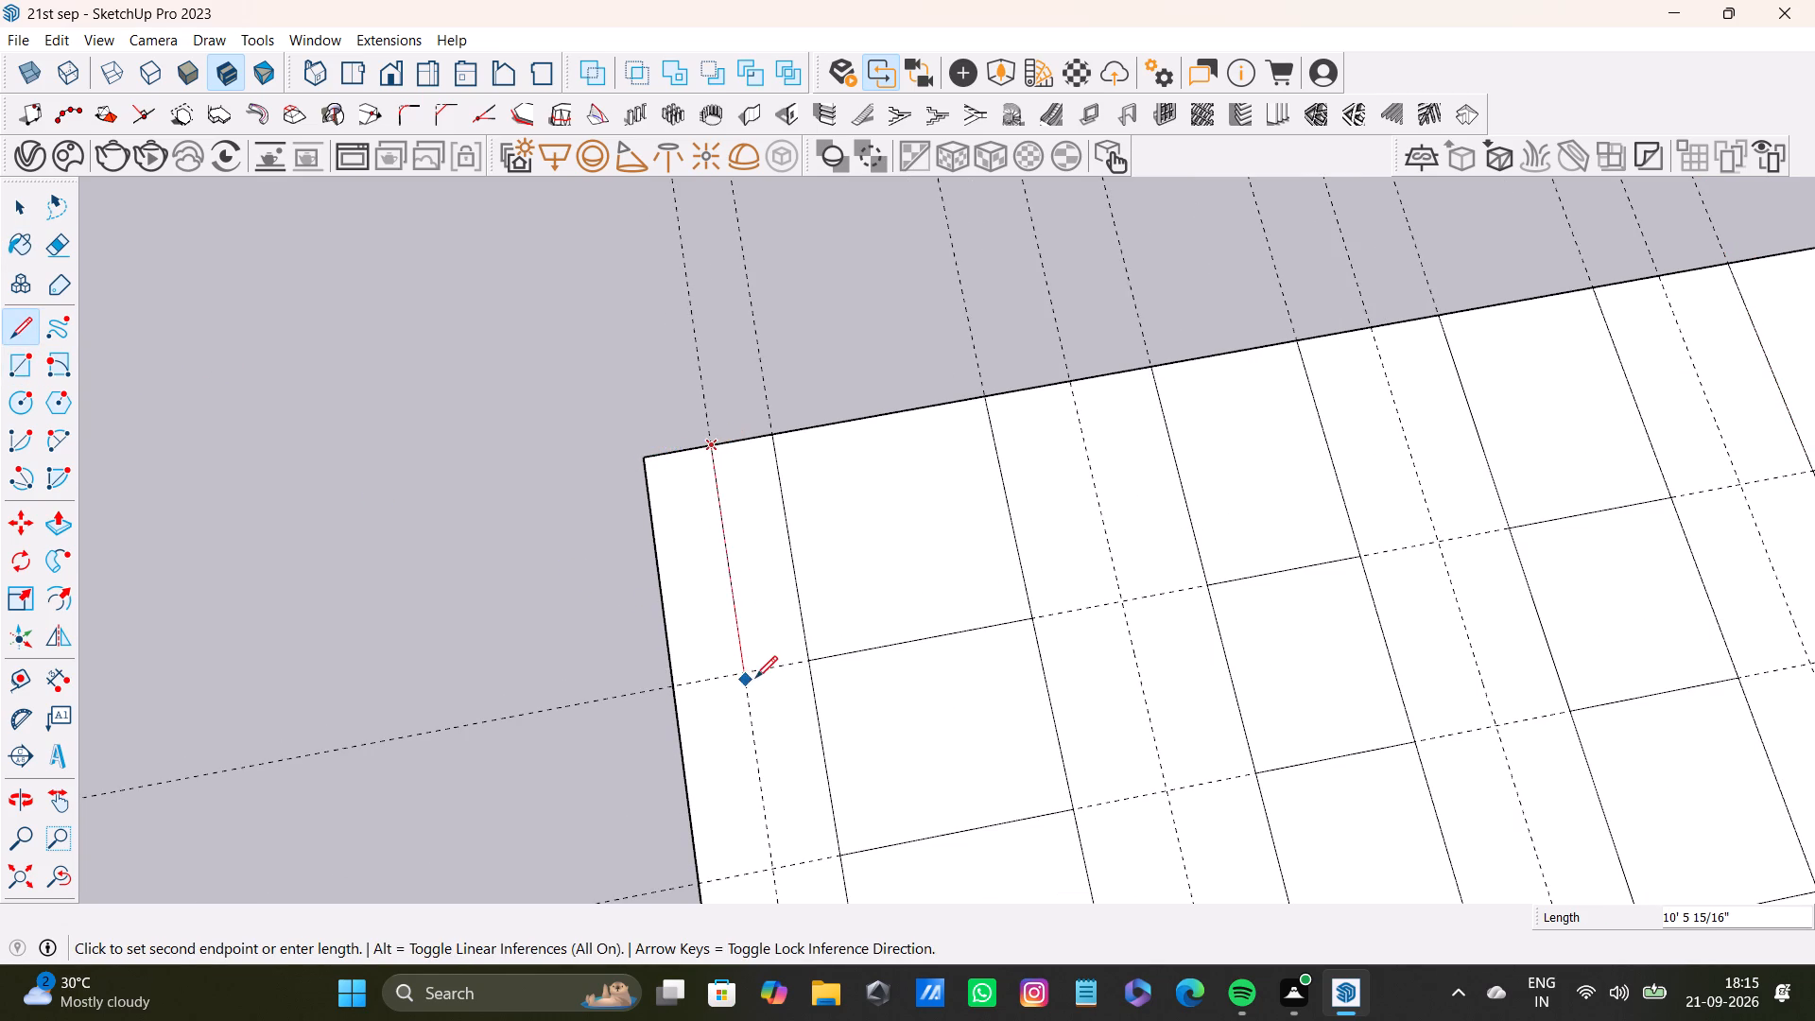
left_click(750, 673)
left_click(671, 677)
left_click_drag(736, 671, 746, 668)
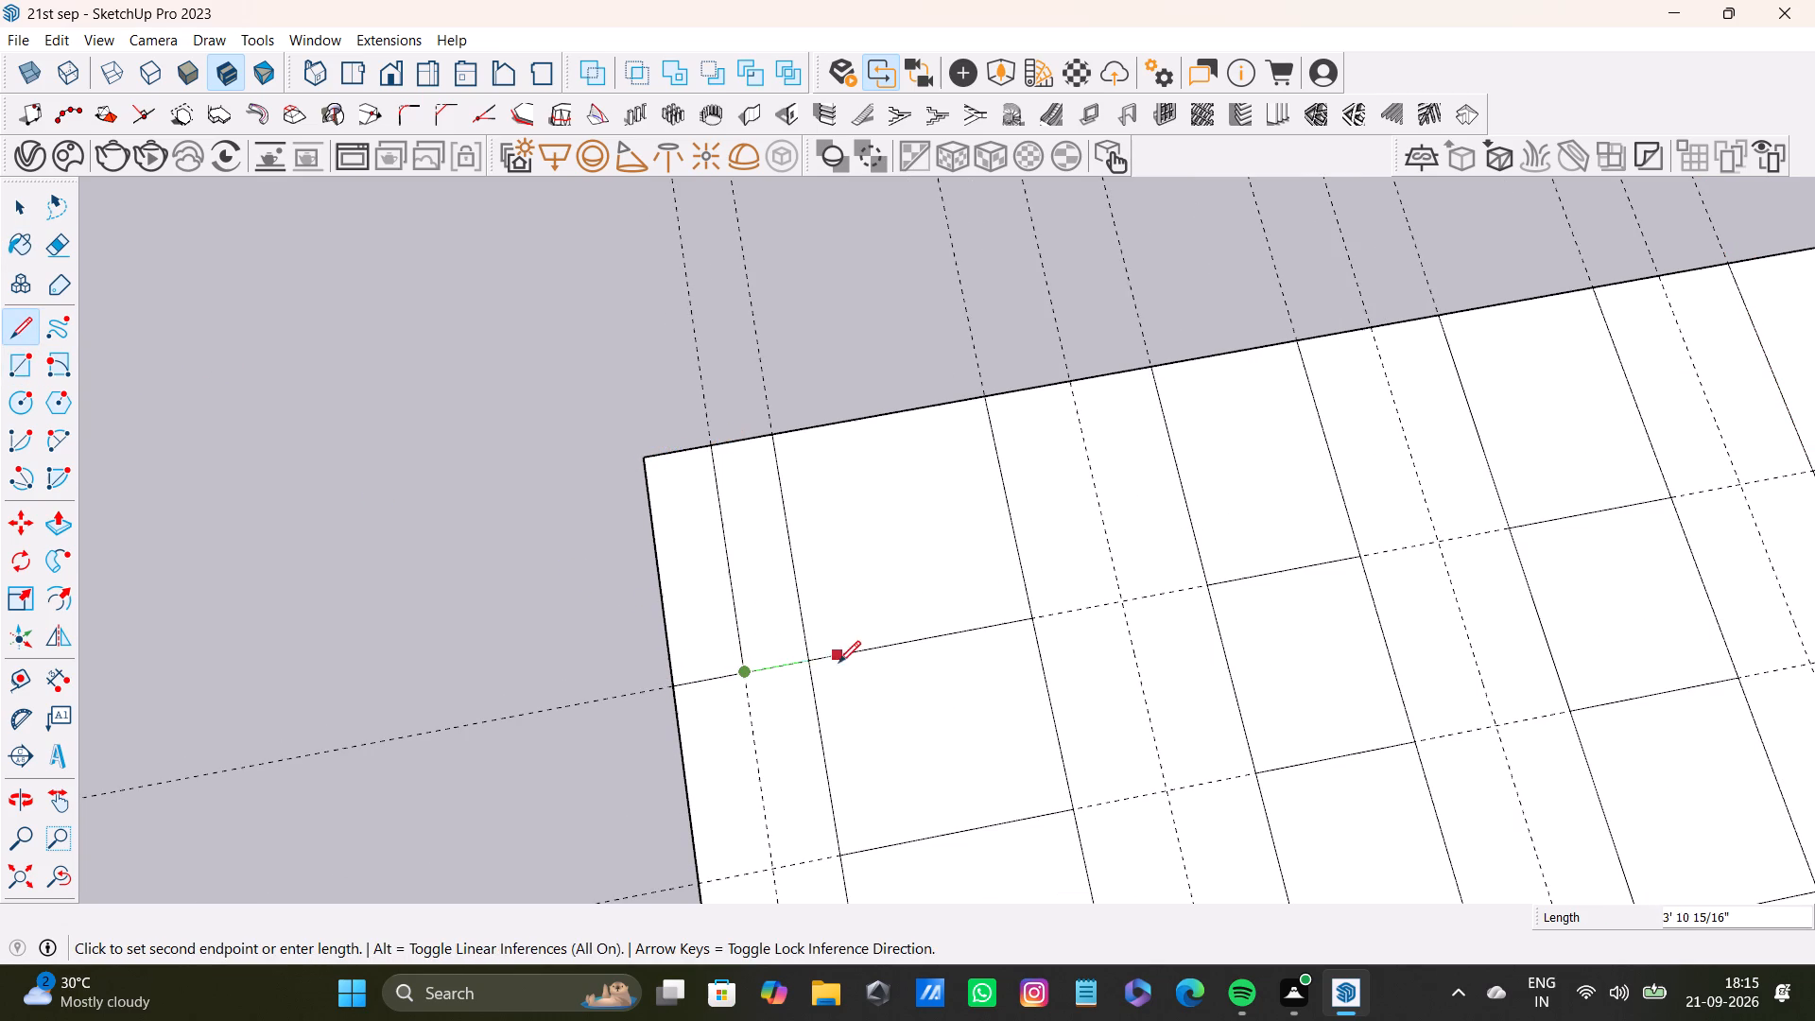
left_click(806, 663)
Trace the second and third cells of the edge strip along the middle guide, with cross lines about 3'0" and 2'9" to its sides.
scroll(808, 684, "down", 6)
middle_click_drag(859, 773, 762, 438, "shift")
scroll(744, 459, "up", 5)
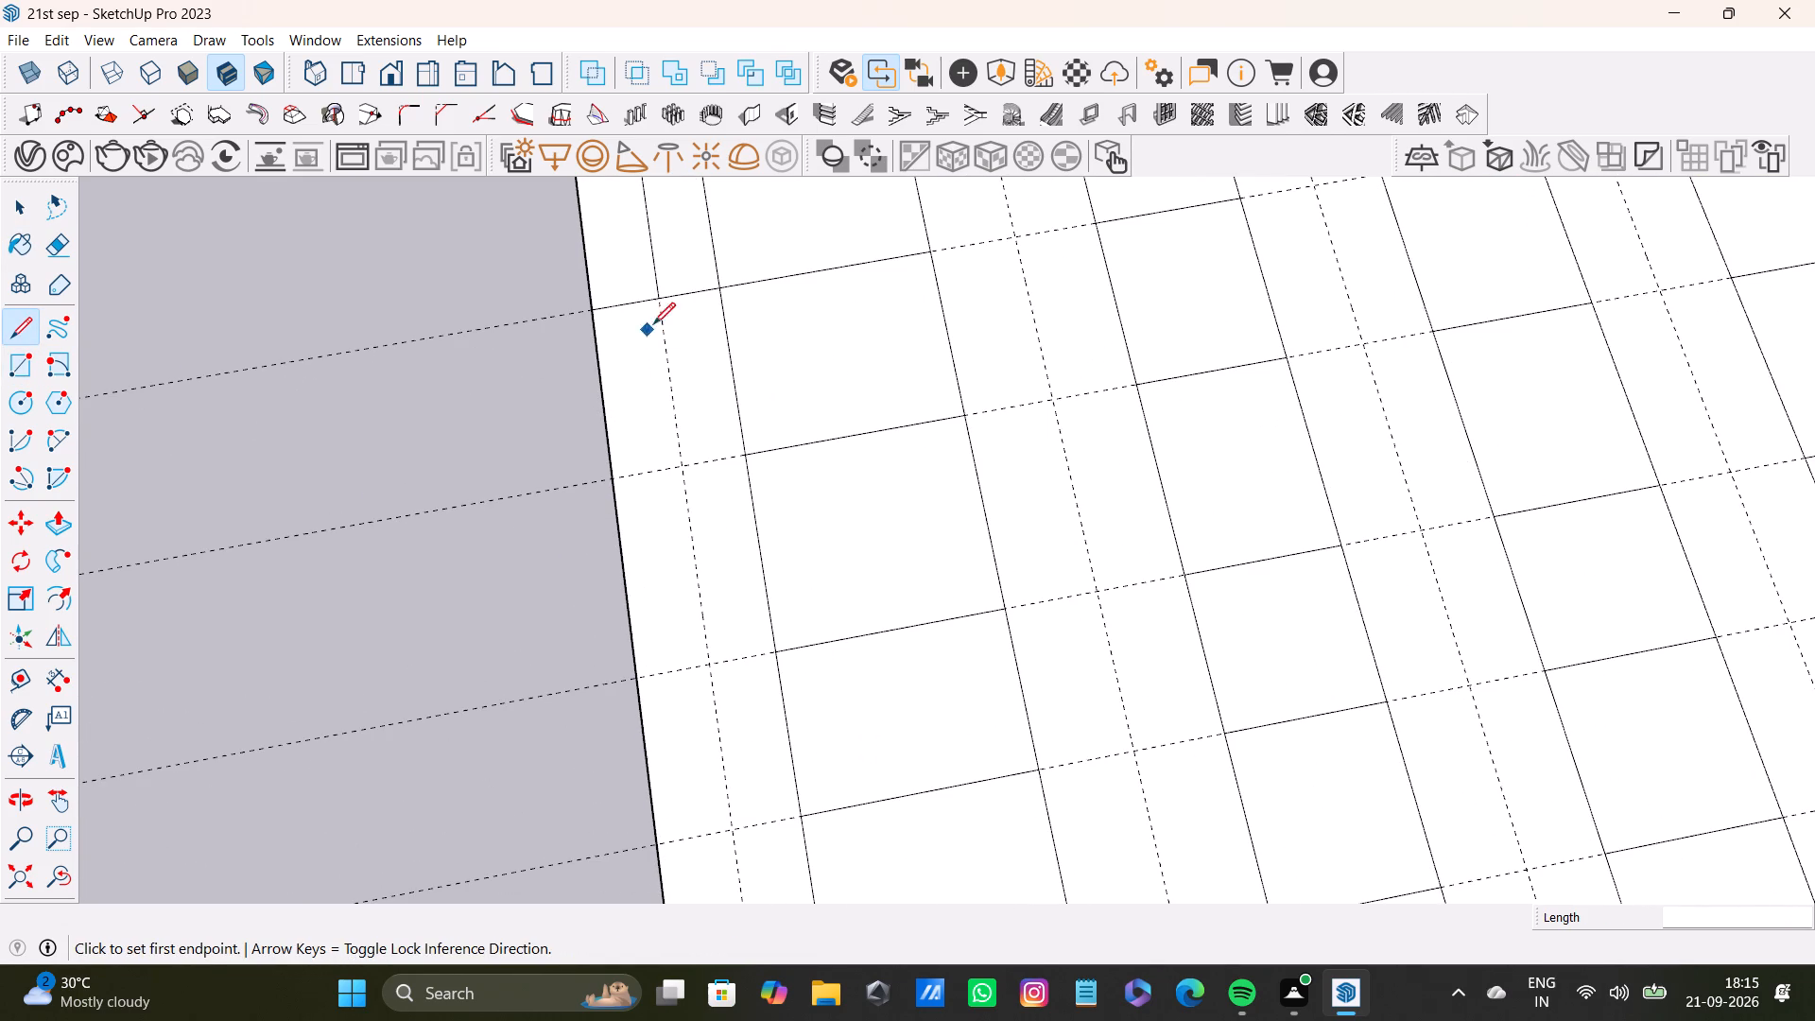
left_click(657, 303)
left_click(687, 462)
left_click(740, 453)
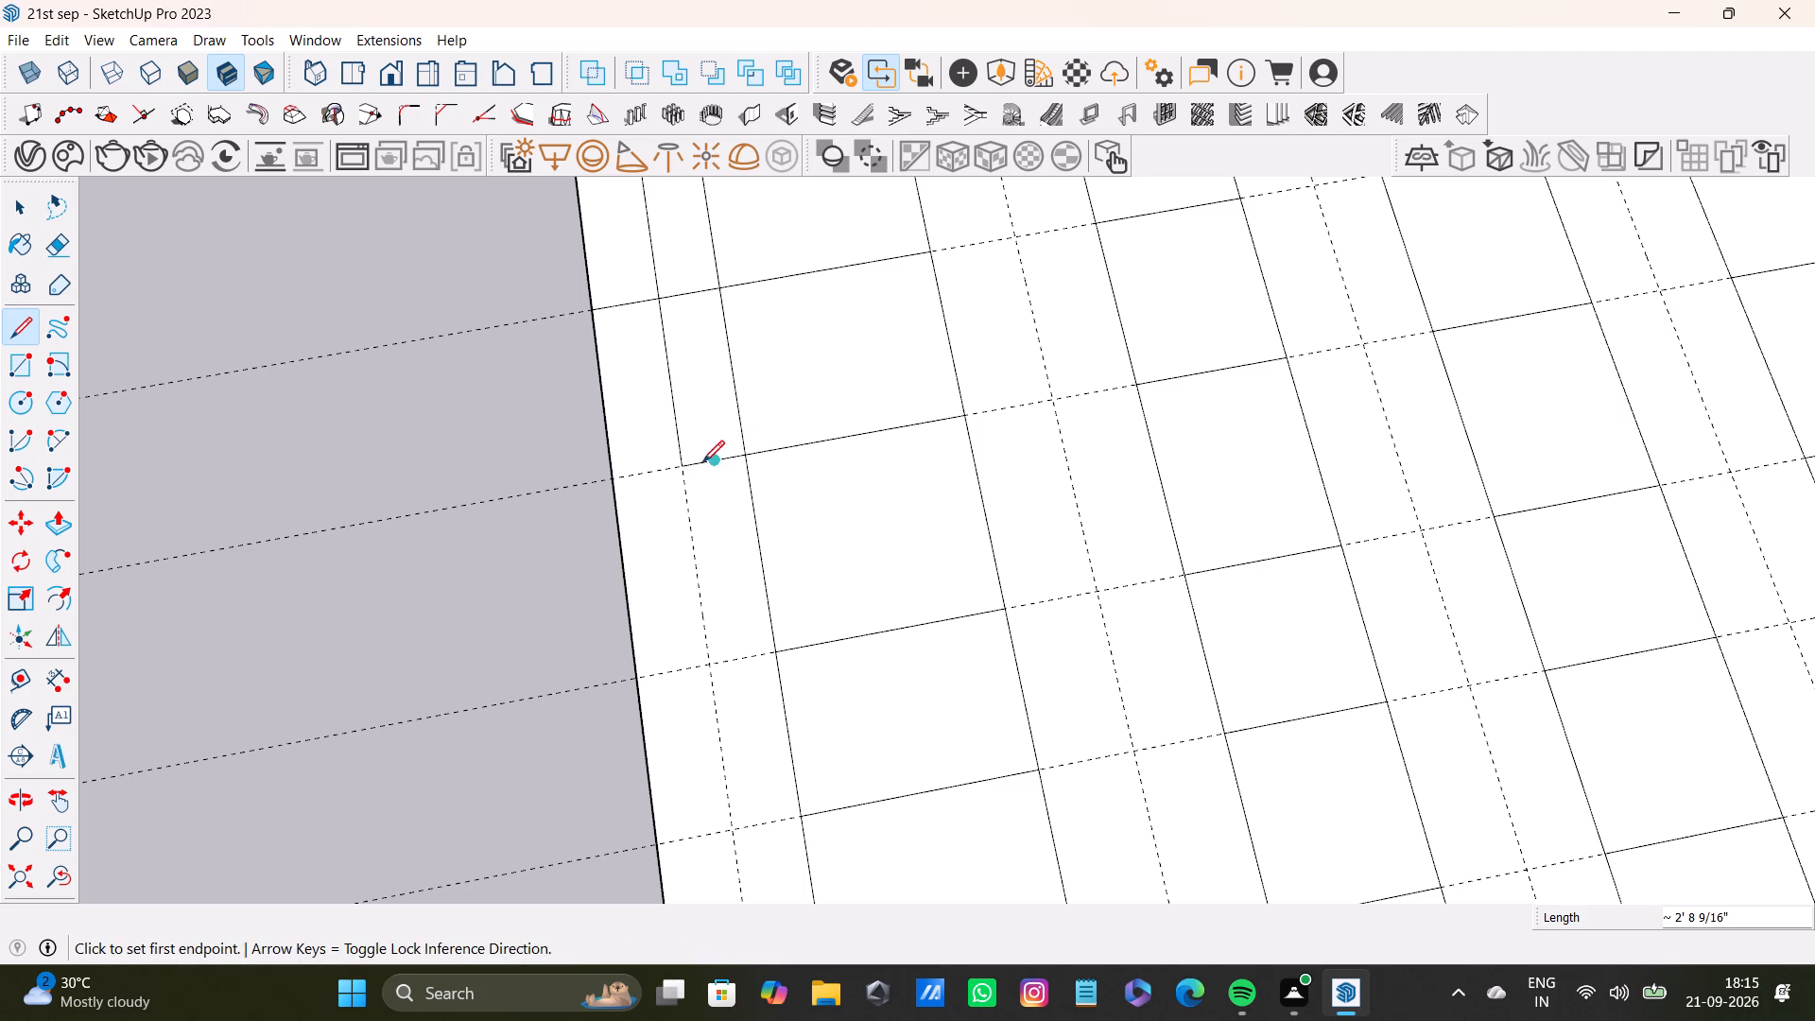
left_click(681, 462)
left_click(618, 476)
left_click(686, 467)
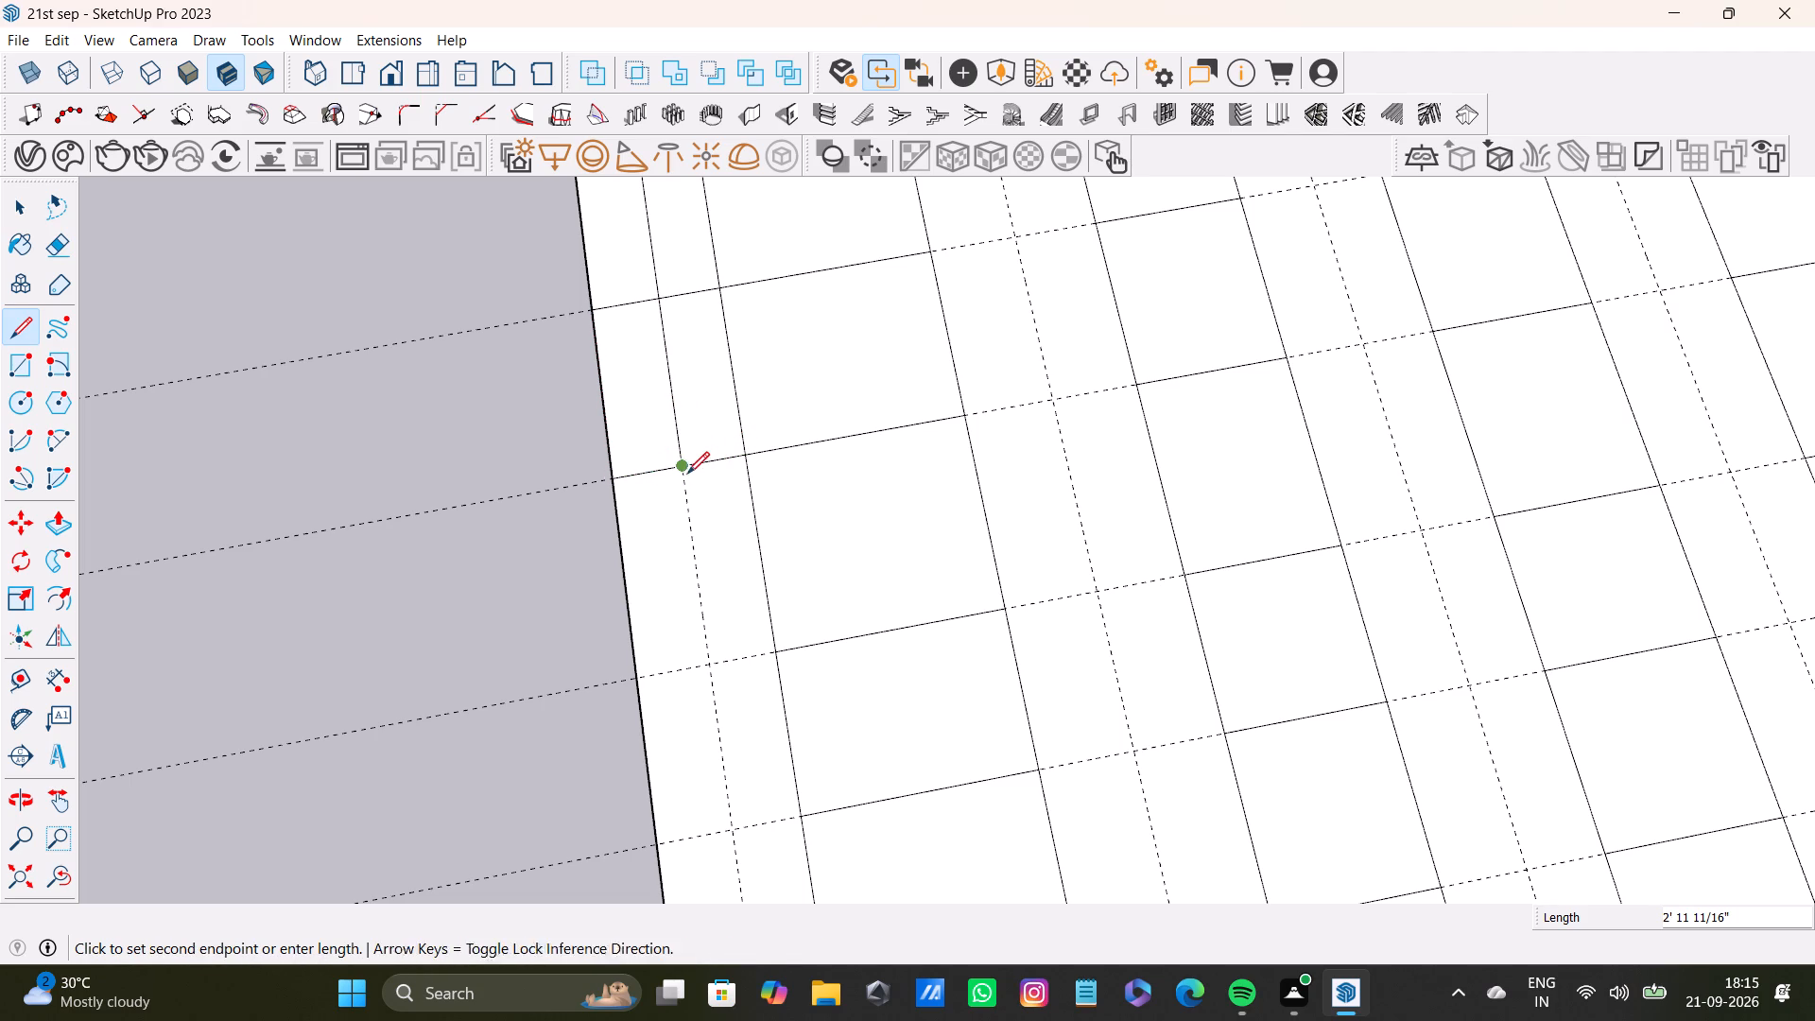
left_click_drag(717, 662, 746, 661)
left_click(780, 654)
left_click(715, 659)
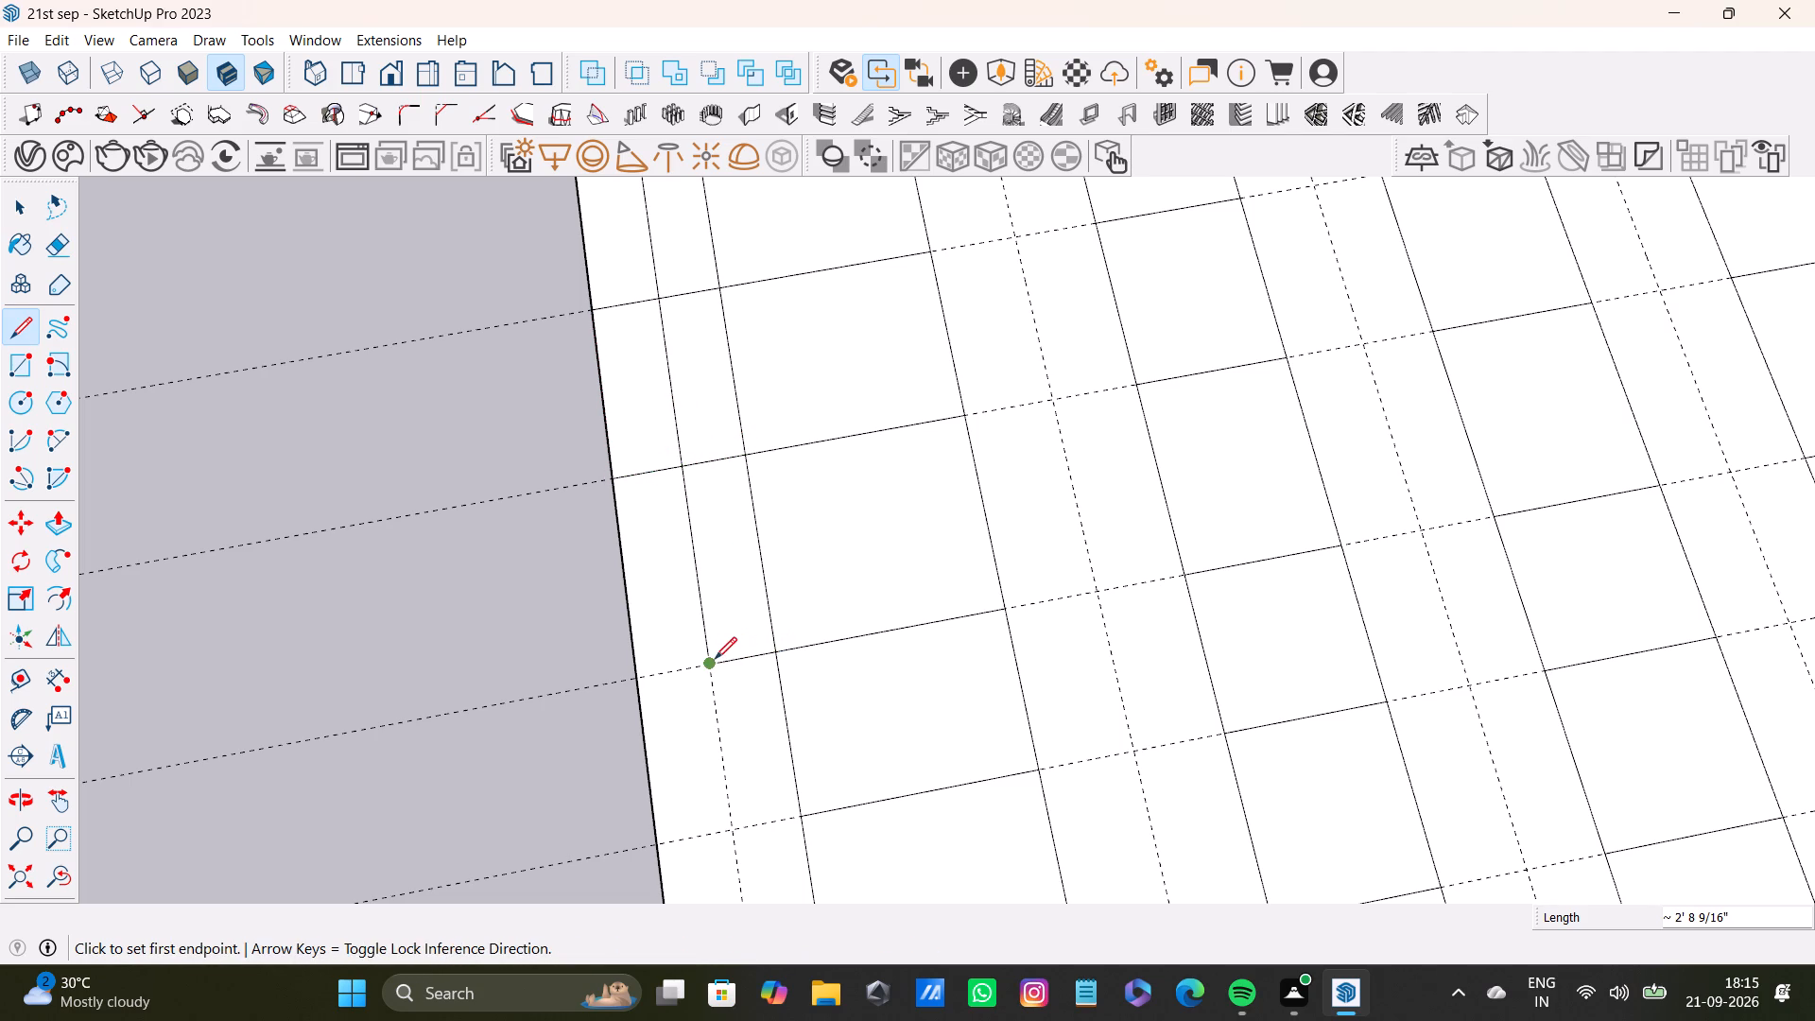
left_click(644, 678)
Extend the middle line through the fourth and fifth cells of the edge strip, closing each with cross lines to both strip sides.
scroll(685, 690, "down", 3)
middle_click_drag(752, 721, 722, 473, "shift")
scroll(718, 470, "up", 6)
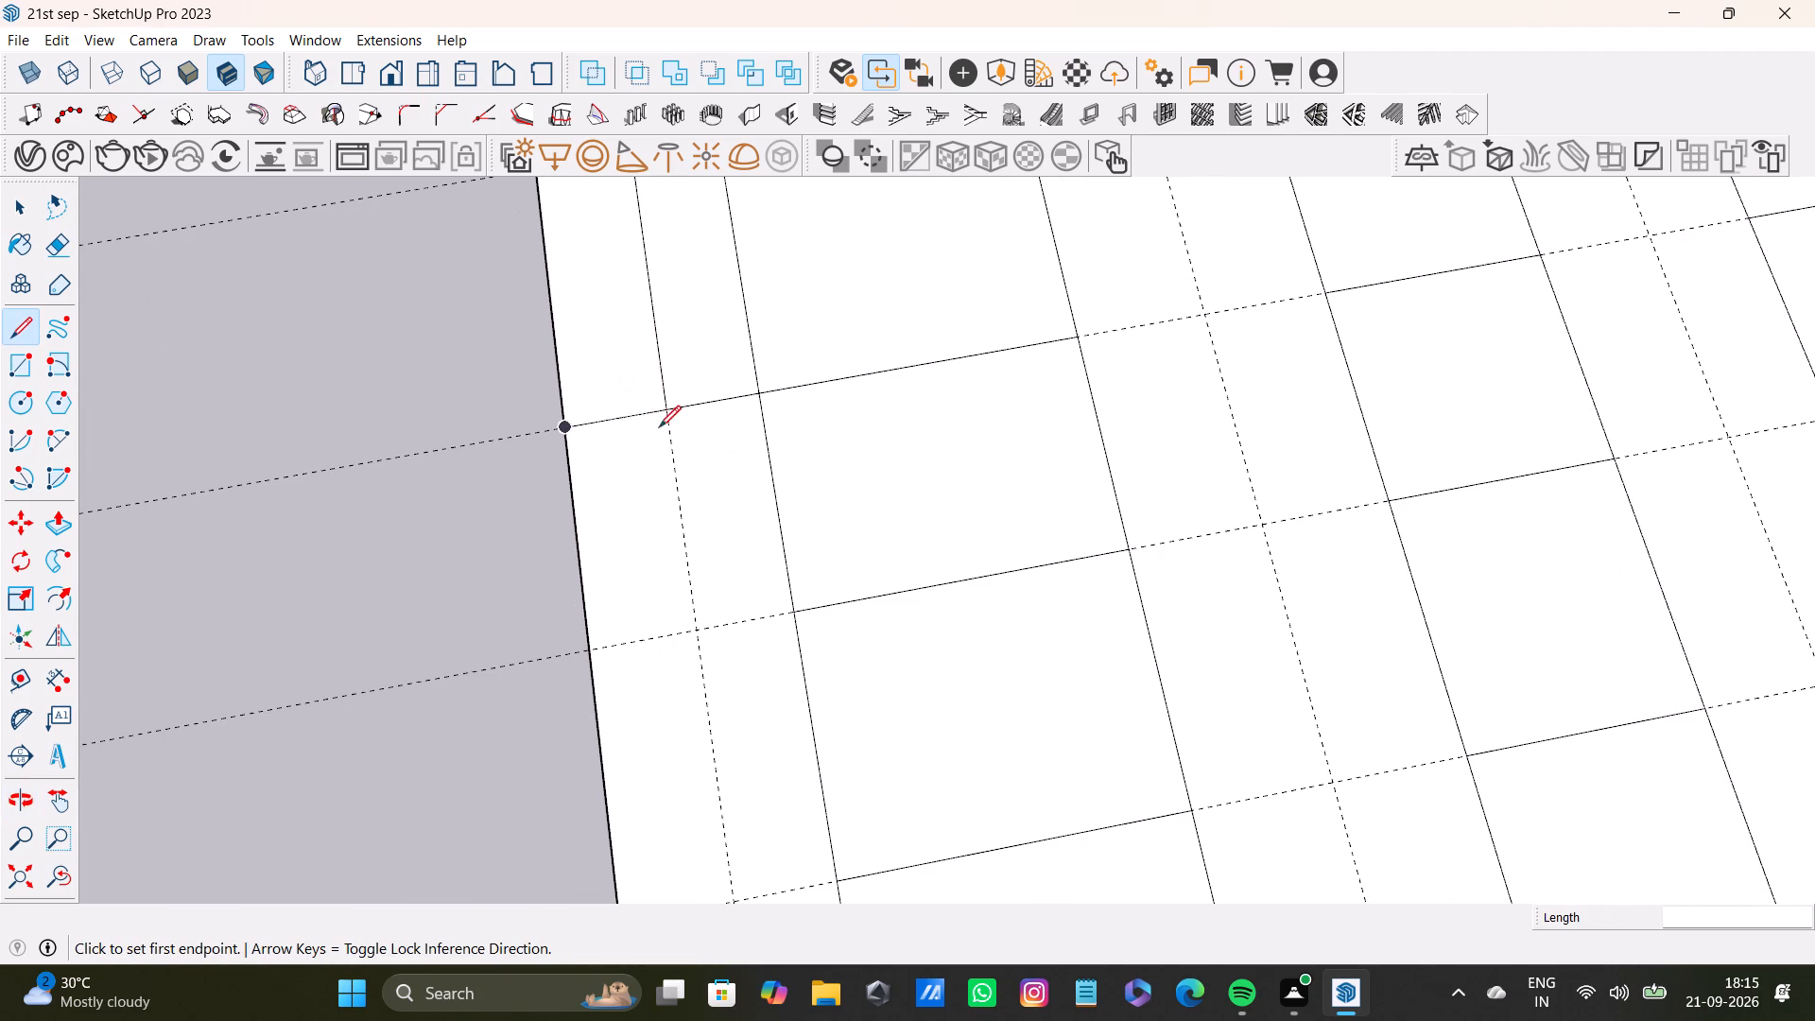
left_click_drag(663, 419, 668, 437)
left_click(700, 630)
left_click(787, 615)
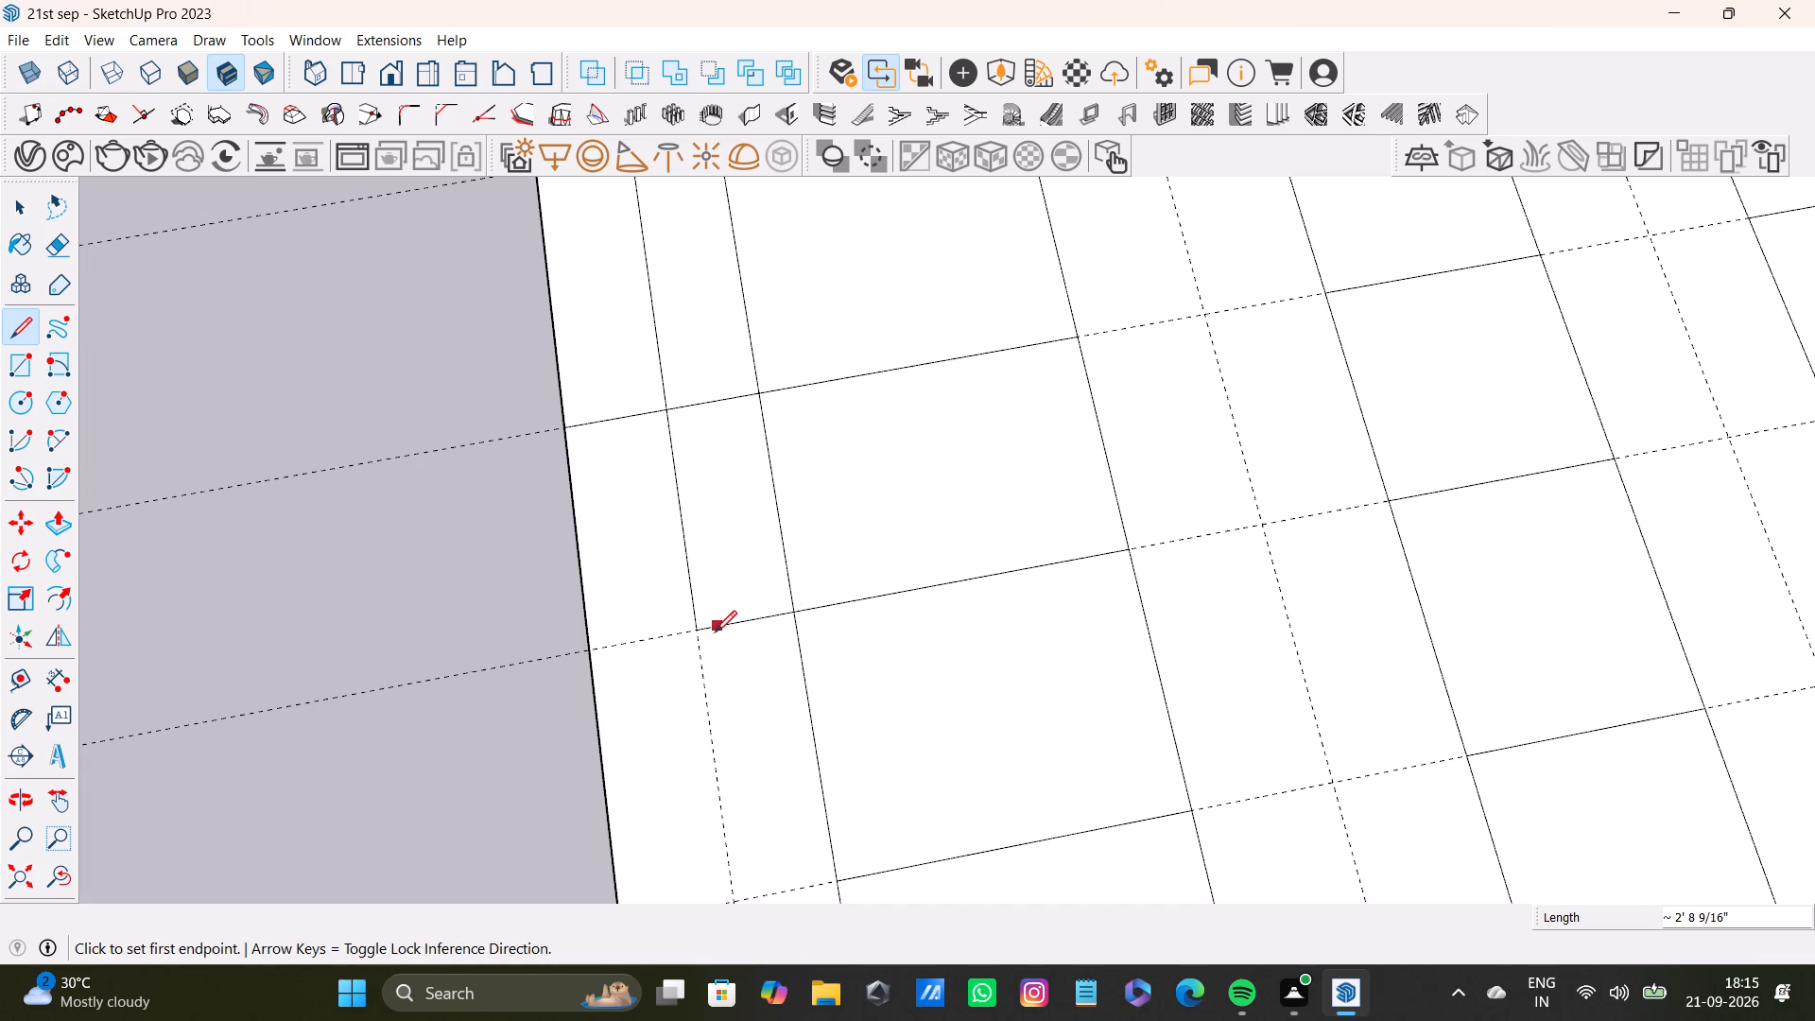
left_click_drag(689, 632, 641, 632)
left_click(584, 642)
left_click(703, 629)
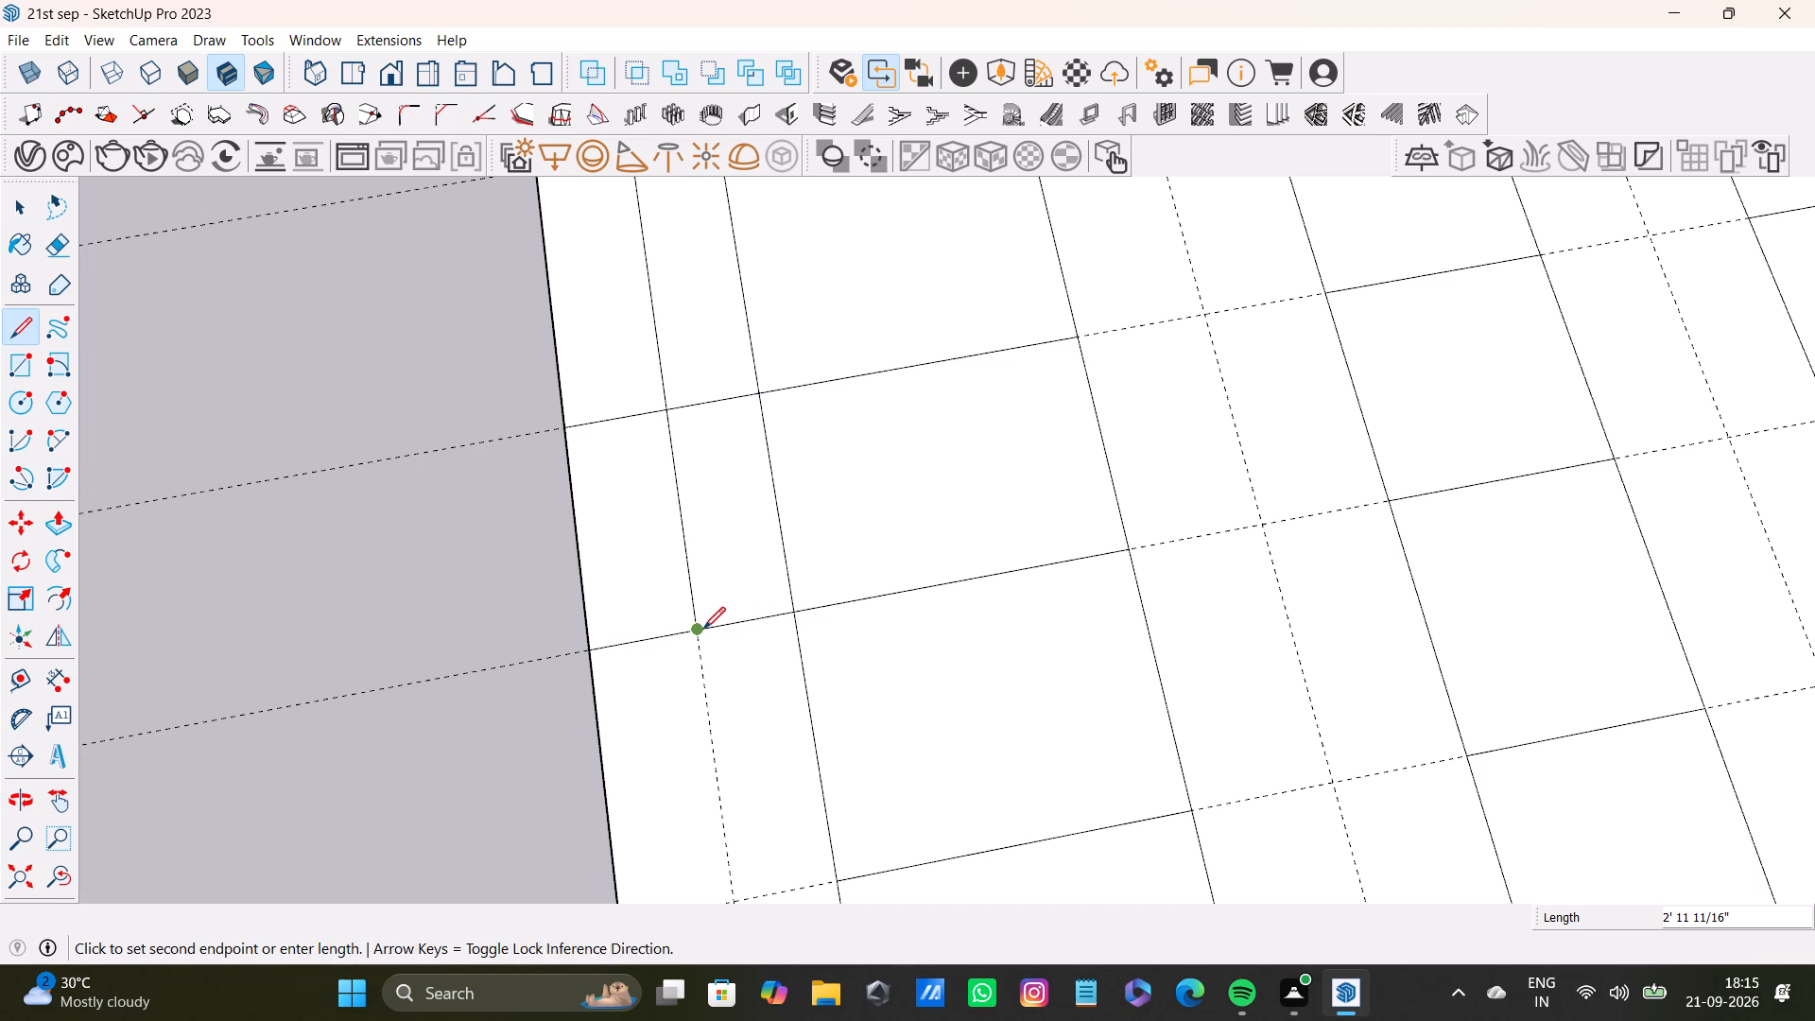
middle_click_drag(742, 802, 660, 602, "shift")
left_click_drag(657, 697, 671, 693)
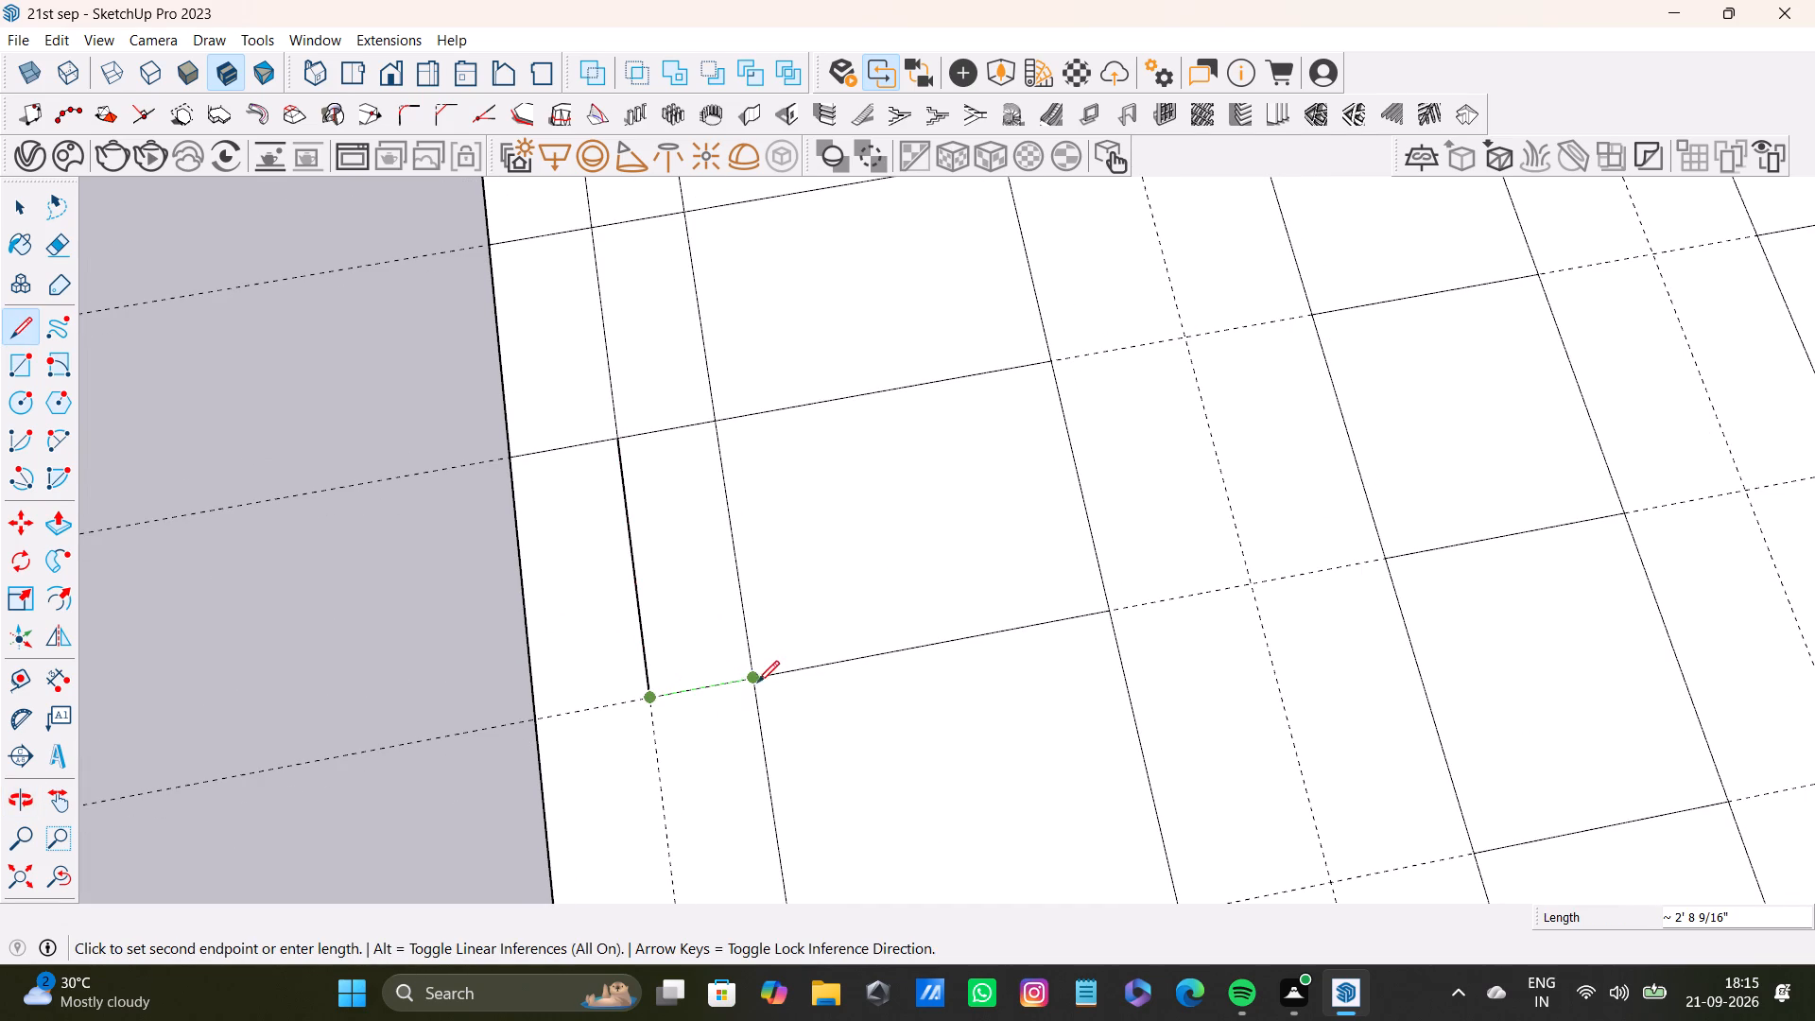
left_click(752, 680)
left_click_drag(656, 693, 643, 701)
left_click(527, 716)
Extend the middle line through the sixth cell of the edge strip and draw cross lines to both strip sides.
scroll(558, 708, "down", 4)
middle_click_drag(684, 712, 649, 544)
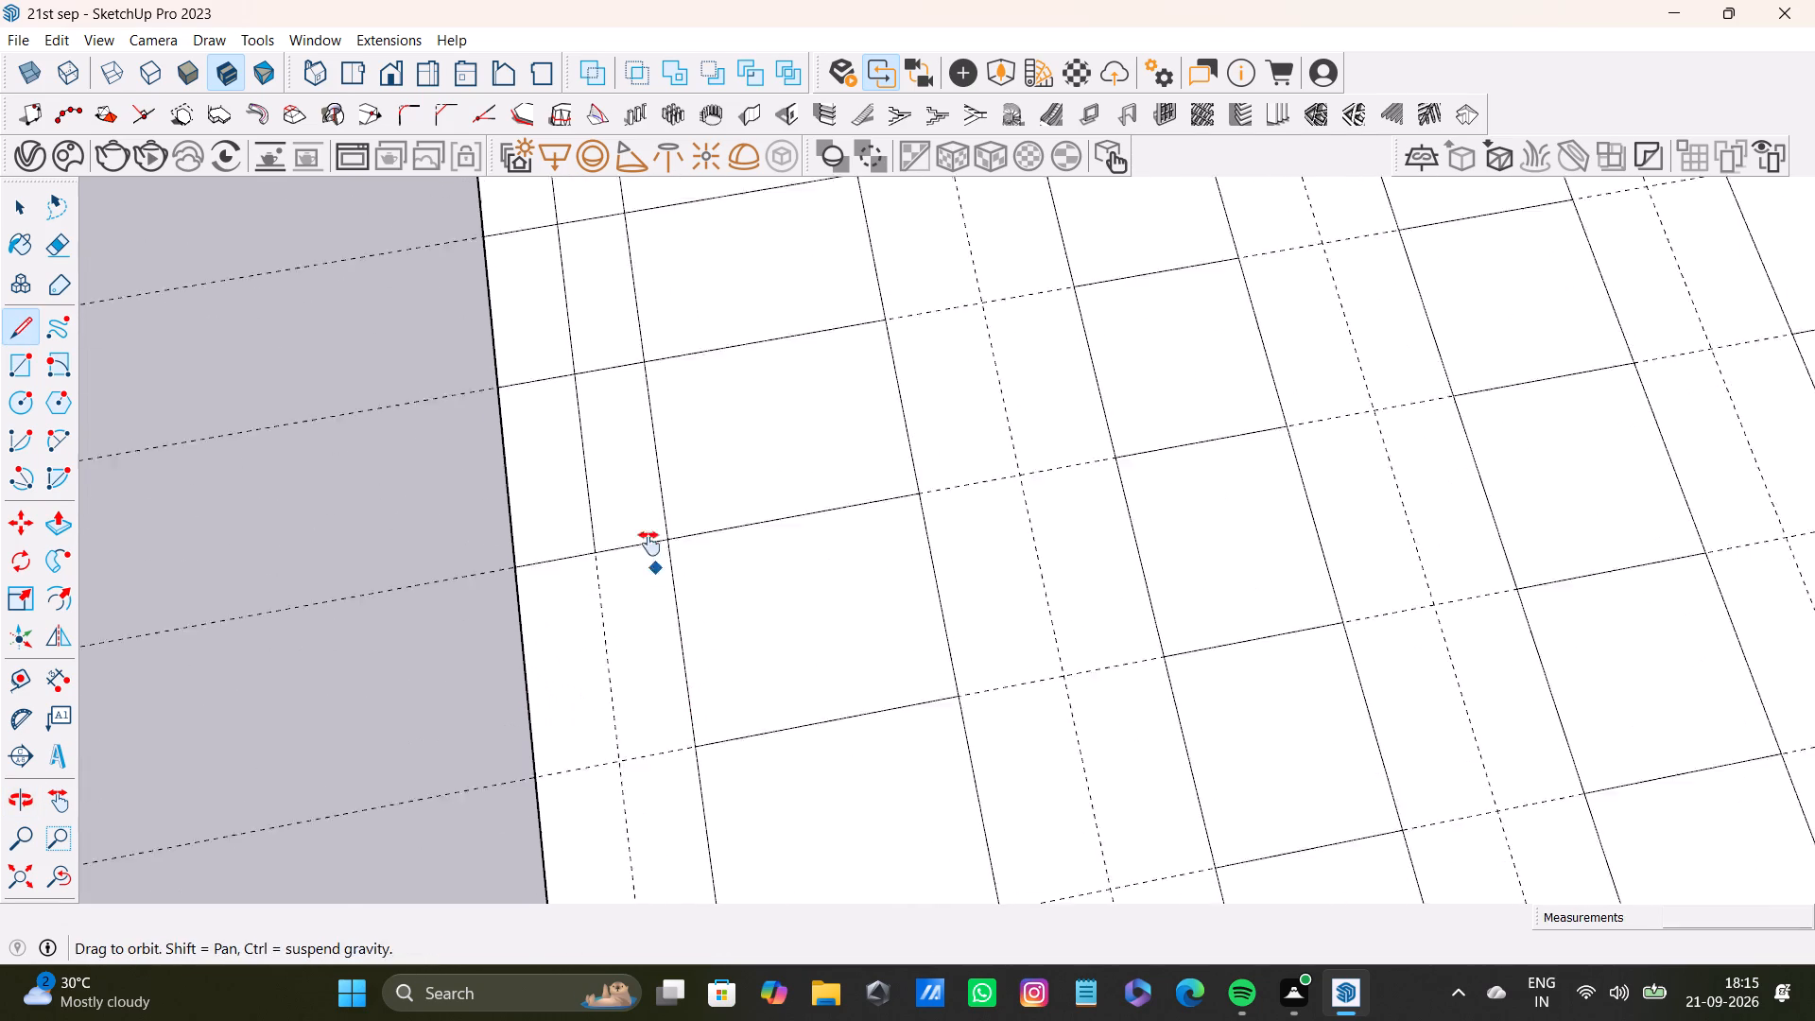
middle_click_drag(649, 544, 648, 538)
scroll(617, 584, "up", 5)
left_click(565, 496)
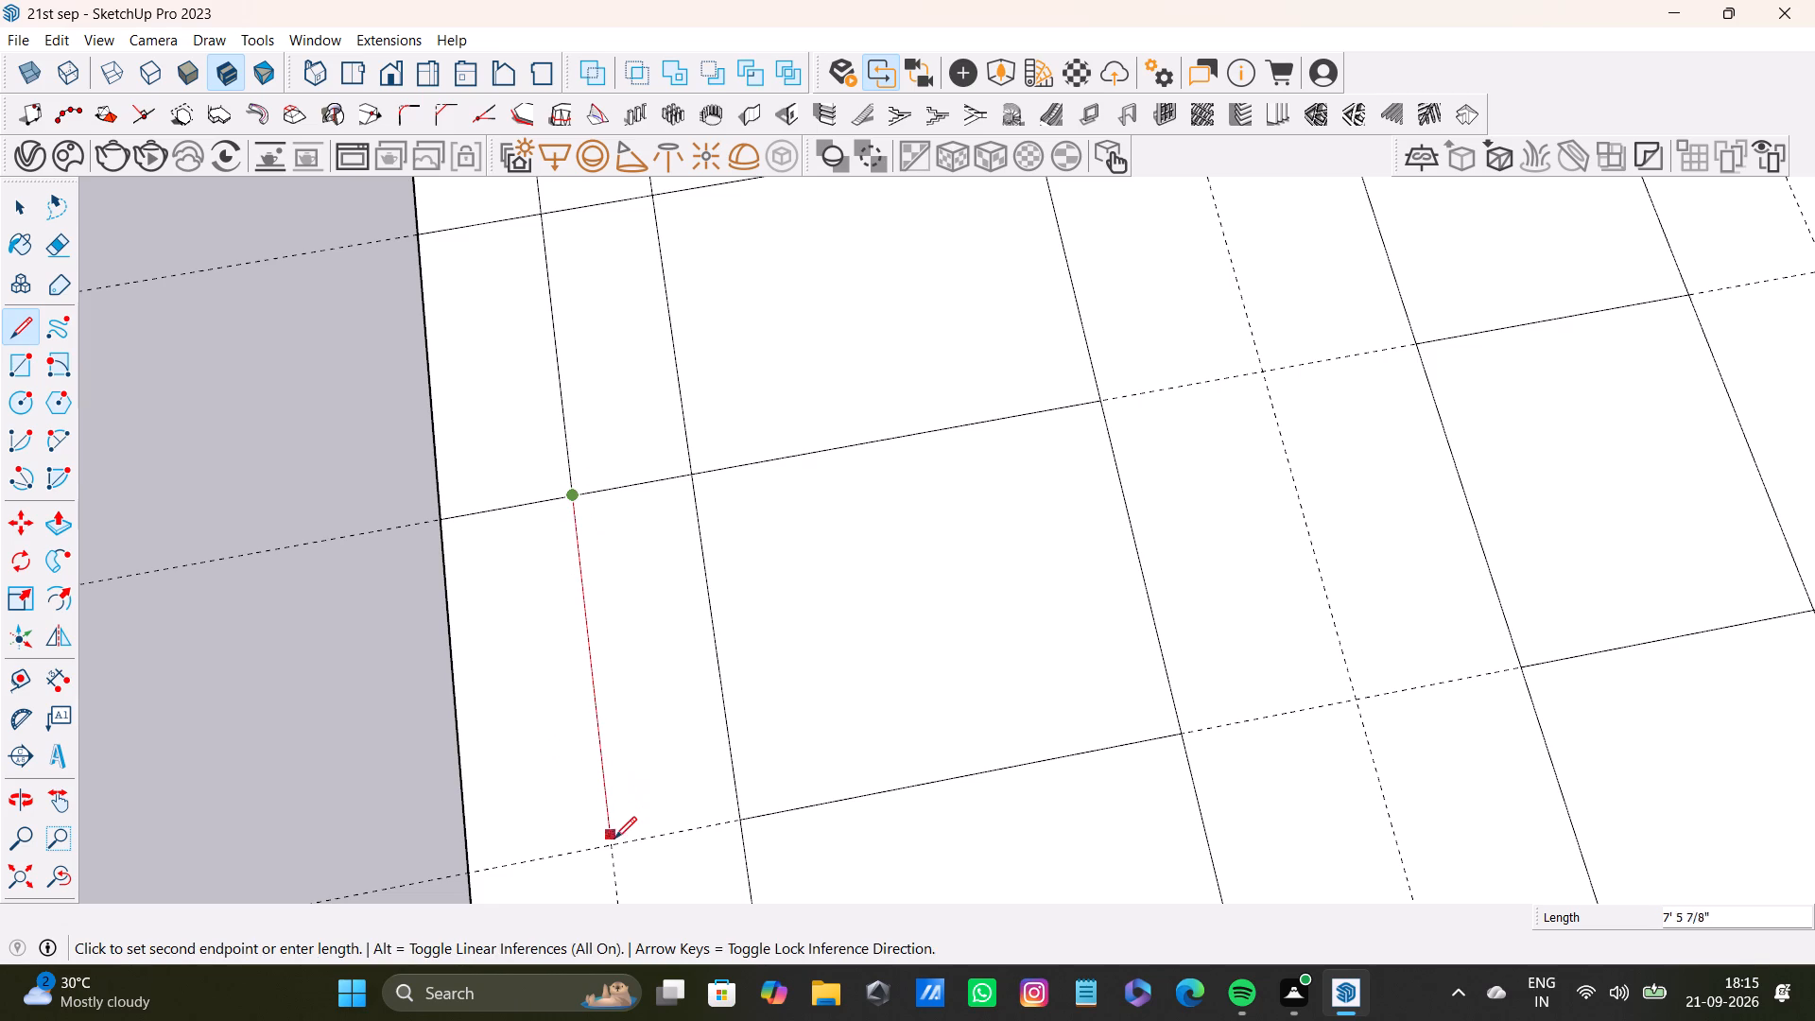
left_click(614, 842)
left_click(731, 826)
left_click_drag(616, 845, 603, 845)
left_click(468, 869)
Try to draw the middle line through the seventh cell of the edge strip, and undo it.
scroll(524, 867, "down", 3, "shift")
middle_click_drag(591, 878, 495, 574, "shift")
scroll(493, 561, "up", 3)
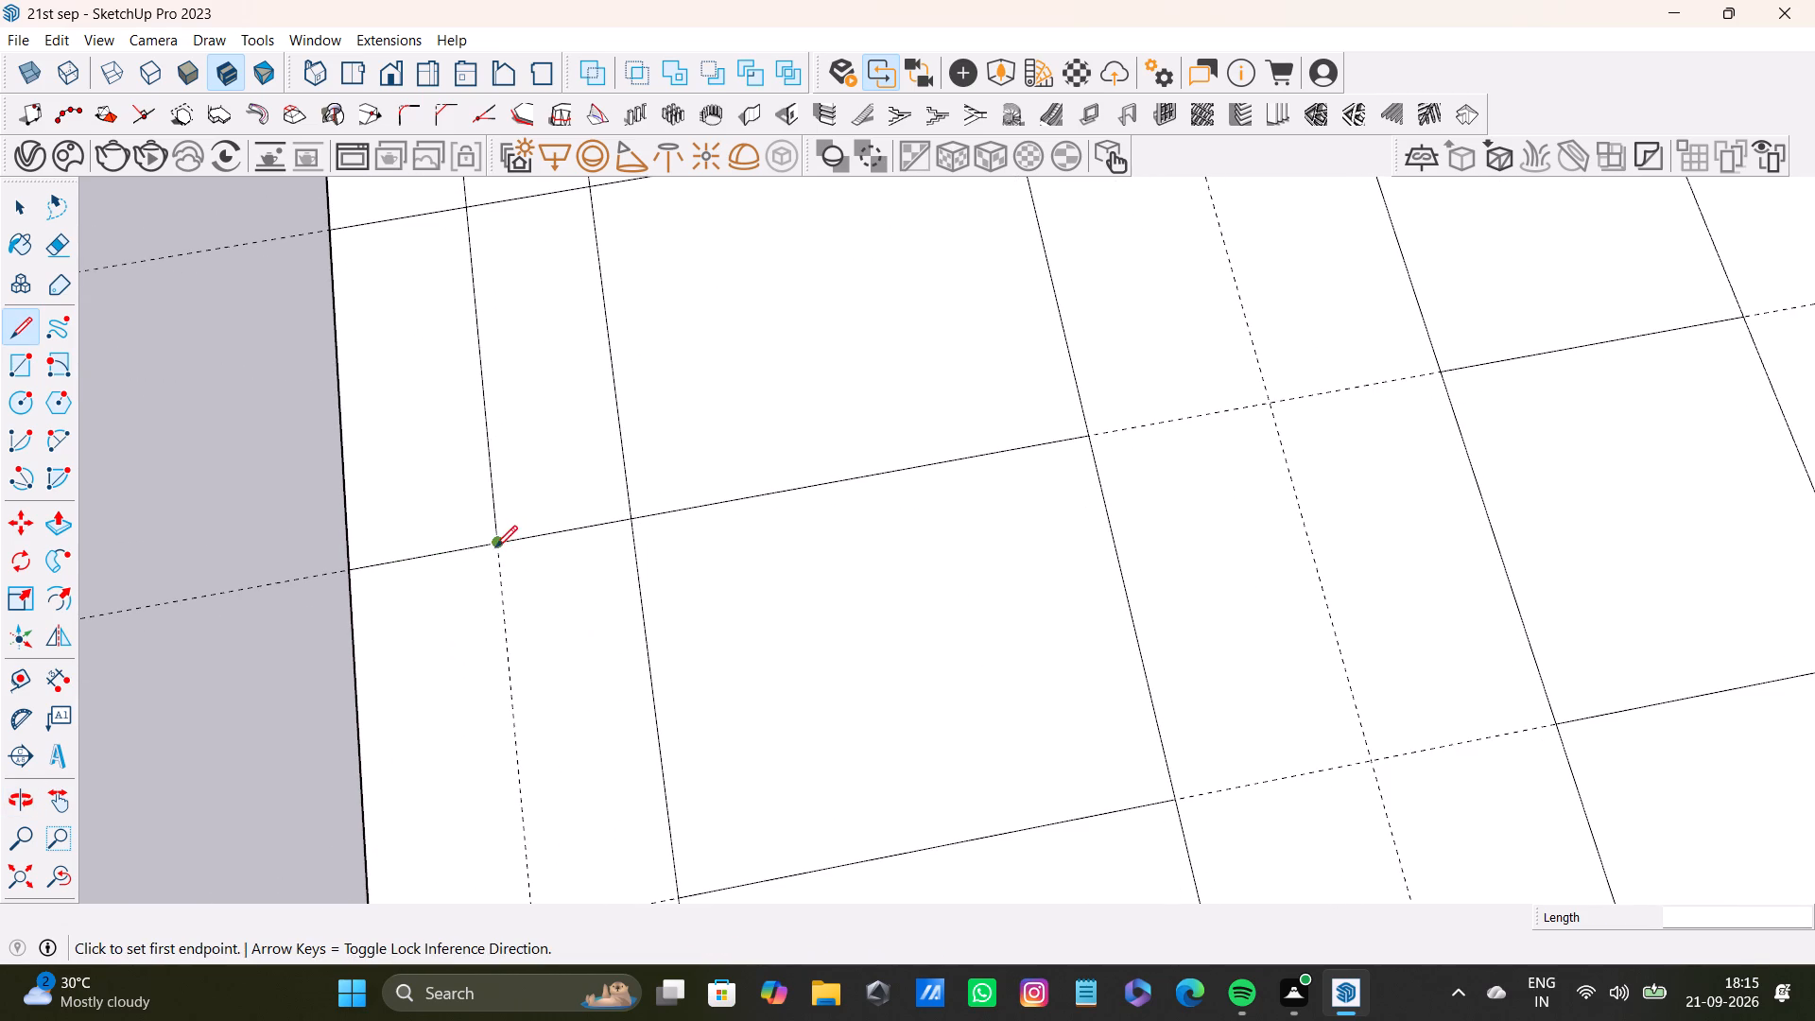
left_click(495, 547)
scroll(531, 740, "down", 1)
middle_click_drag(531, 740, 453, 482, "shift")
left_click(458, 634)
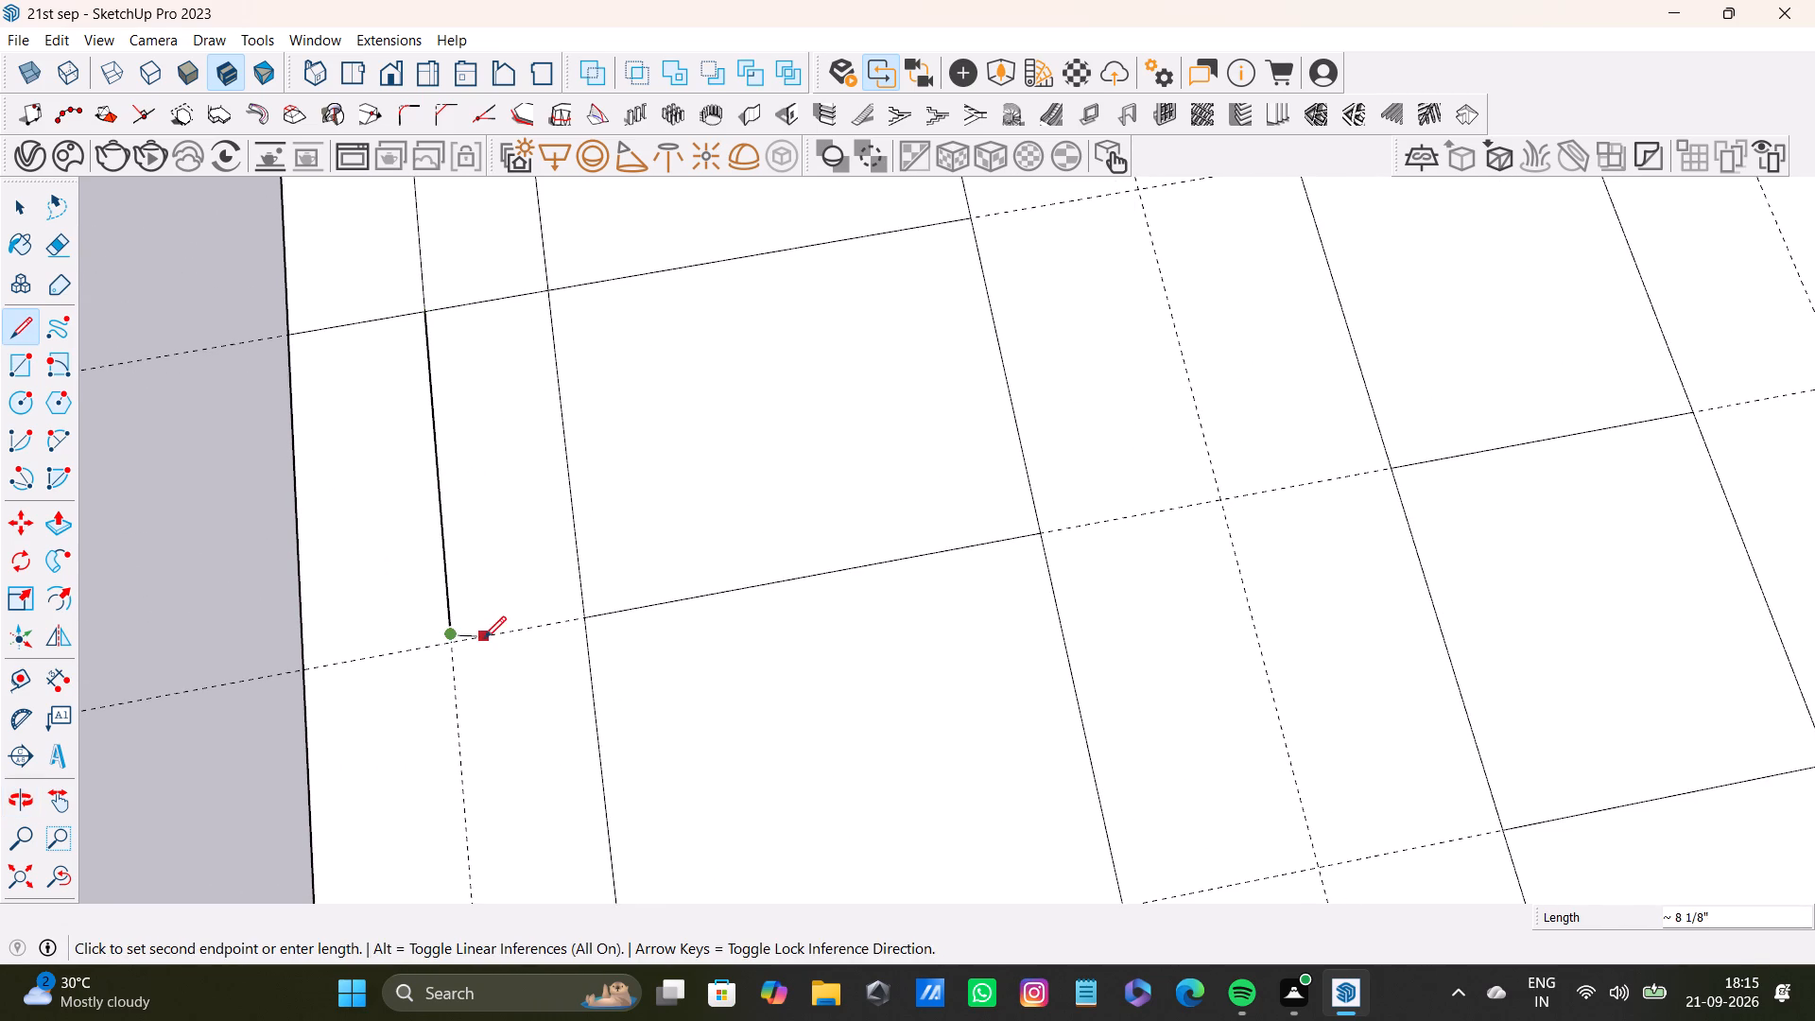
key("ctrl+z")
Draw the middle line along the guide through the seventh cell of the edge strip, with cross lines to both strip sides.
left_click(426, 311)
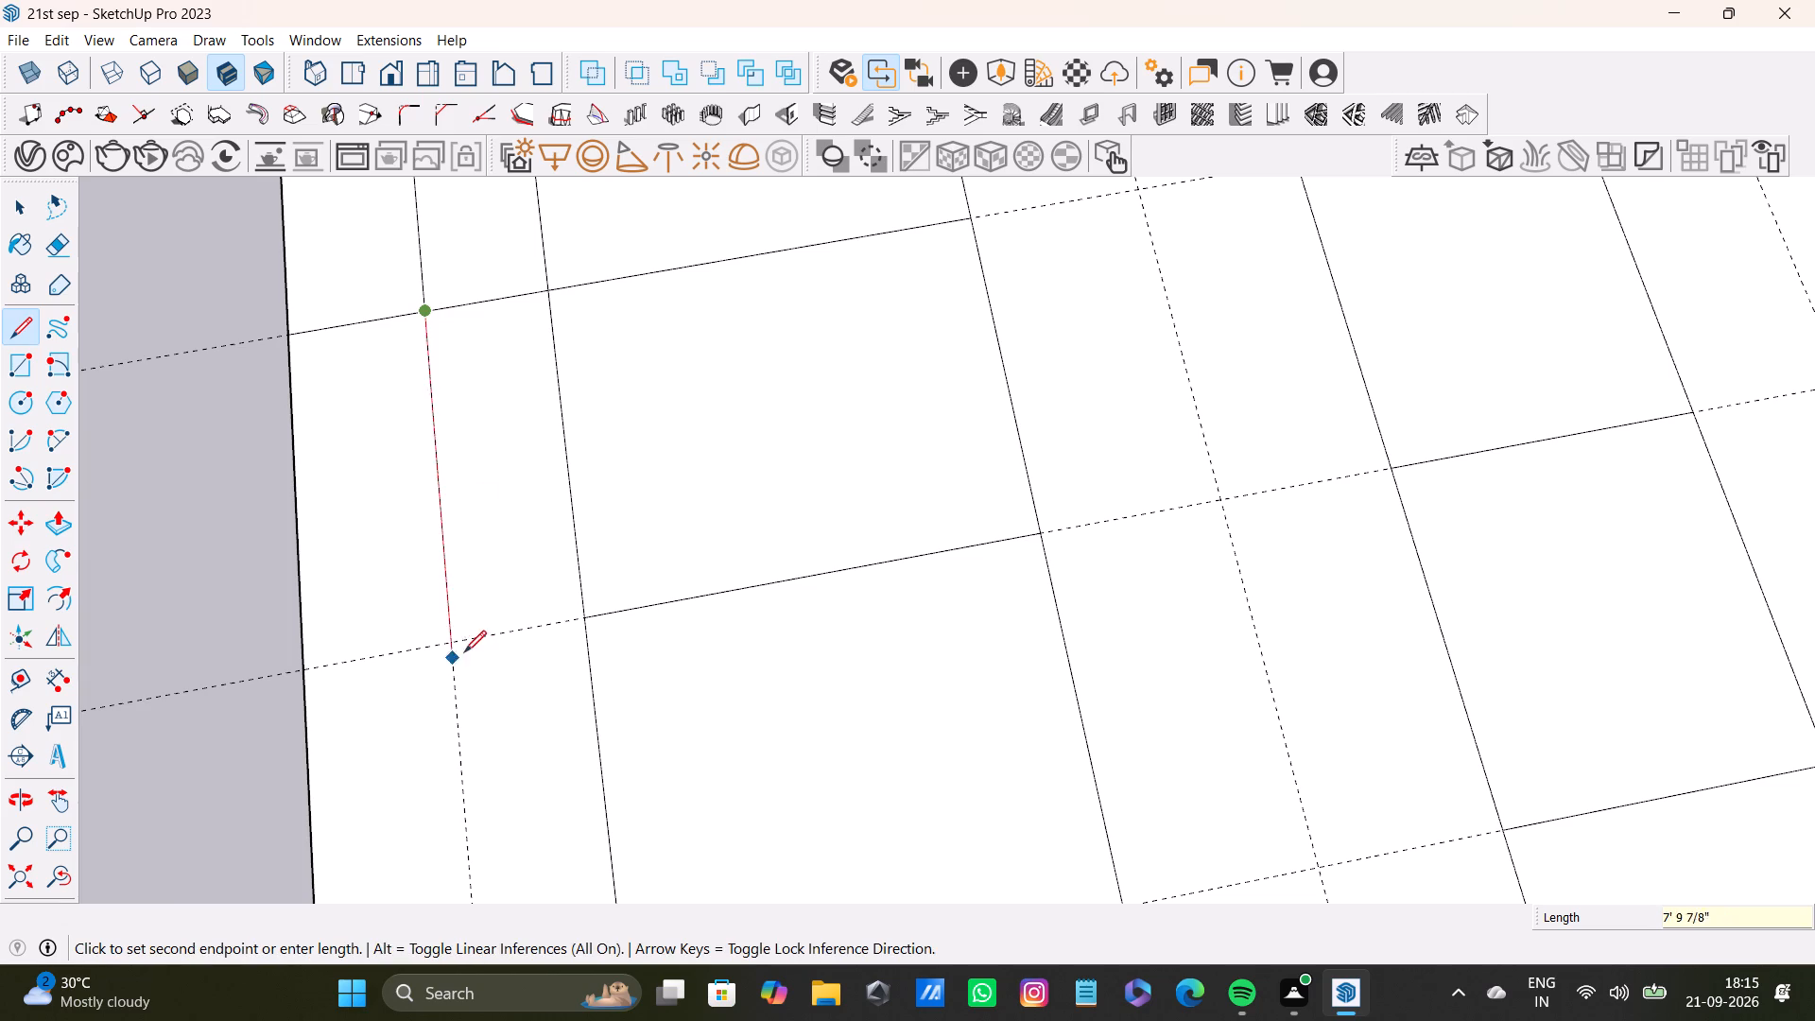
left_click(461, 643)
left_click(592, 613)
left_click_drag(455, 637, 430, 637)
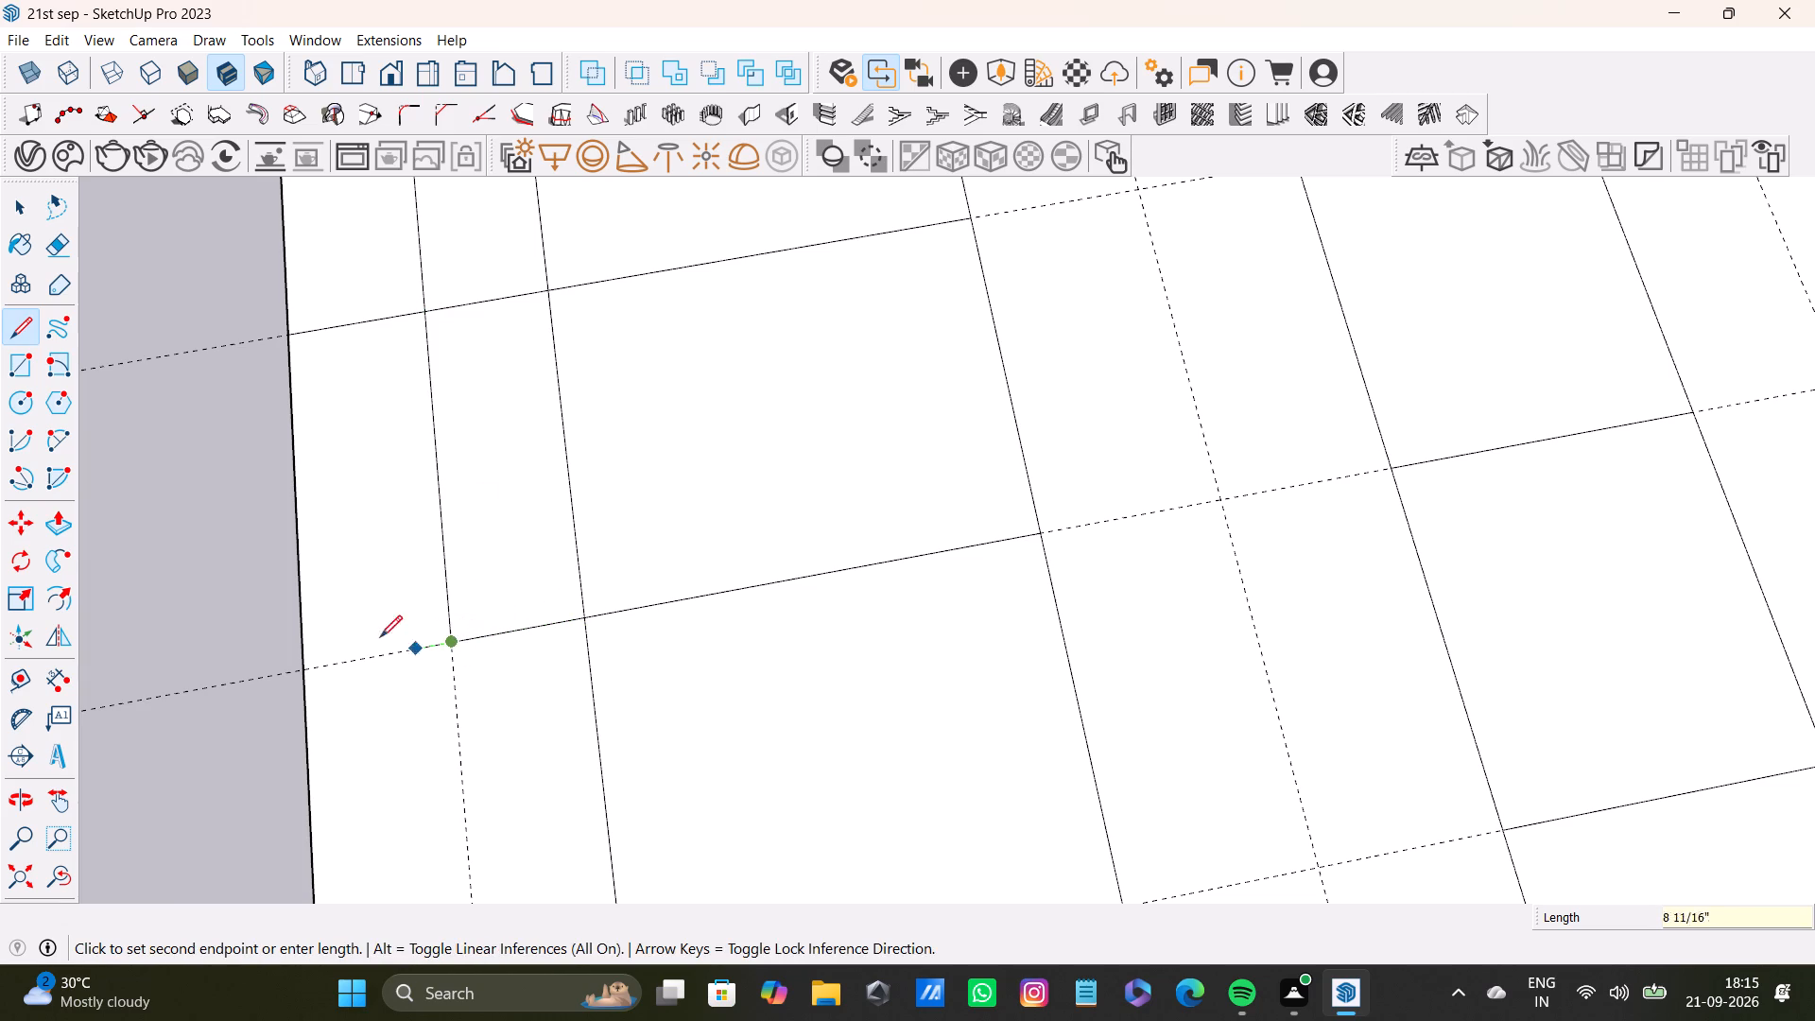
left_click(293, 666)
Extend the middle line along the guide through the eighth cell of the edge strip and draw a cross line to the strip's inner side.
scroll(449, 690, "down", 3)
middle_click_drag(453, 693, 461, 507, "shift")
scroll(464, 504, "up", 5)
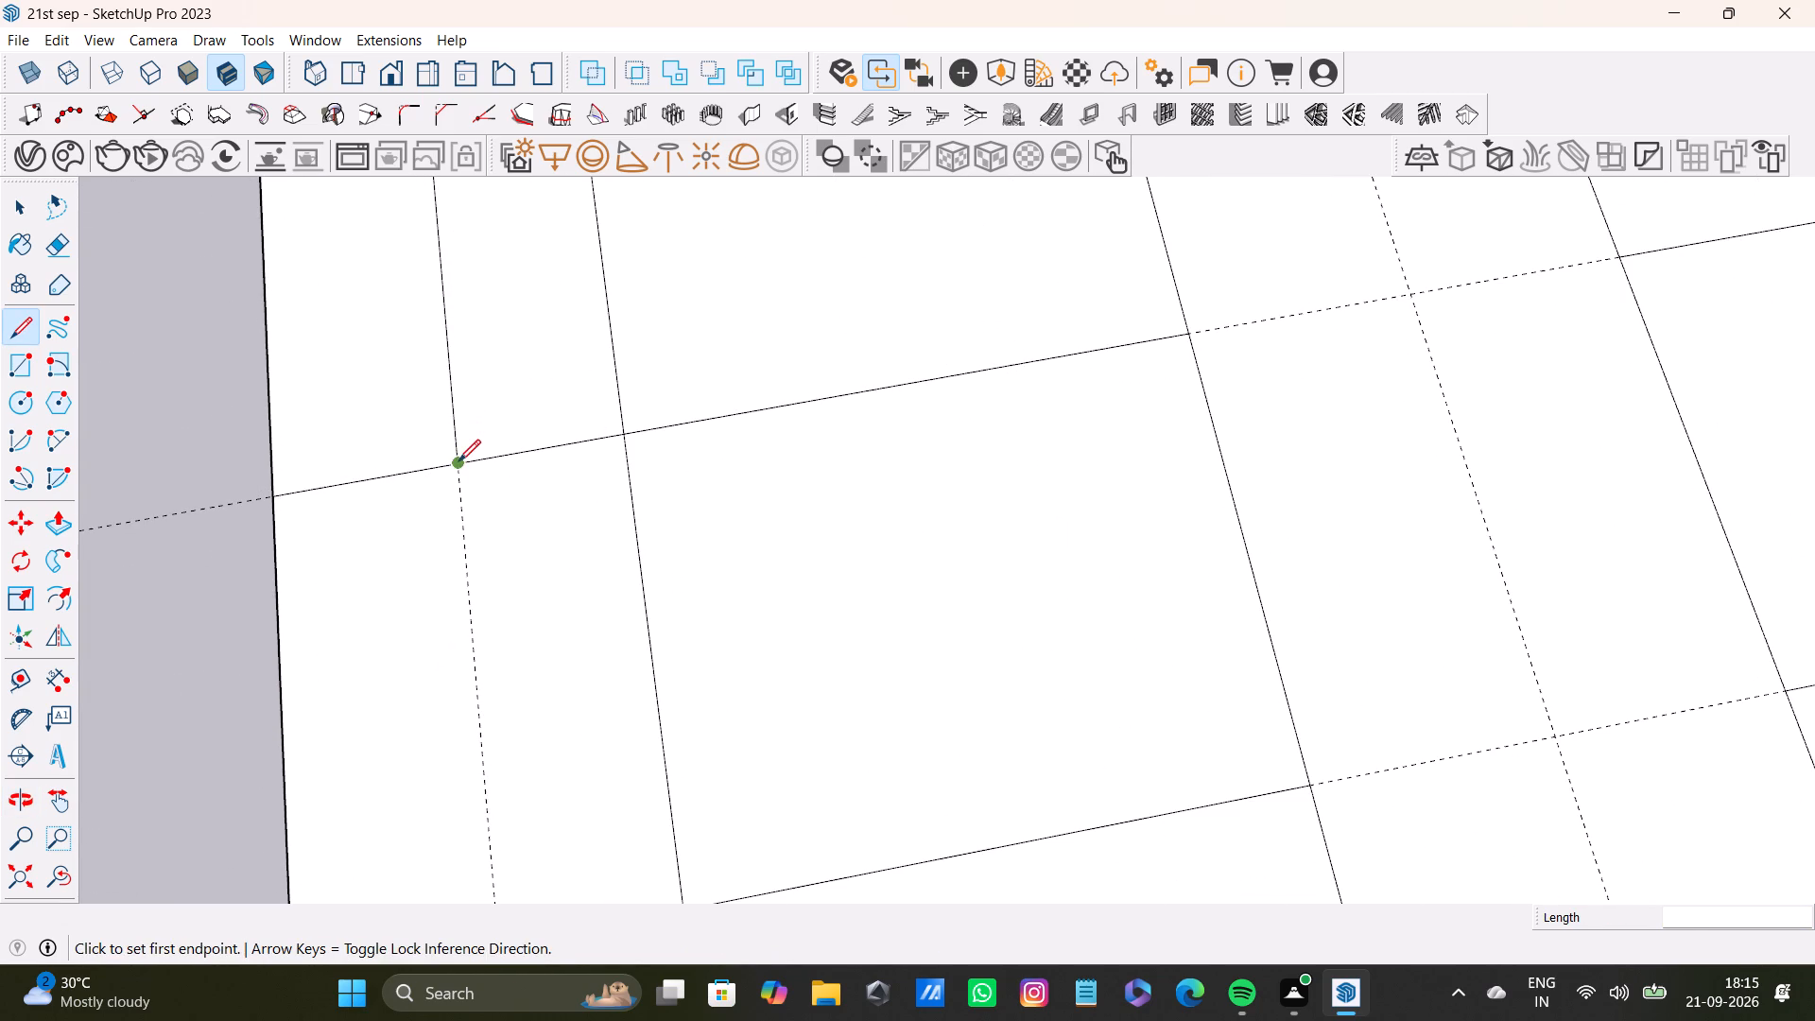
left_click(458, 463)
middle_click_drag(504, 696, 457, 529)
left_click_drag(453, 769, 468, 766)
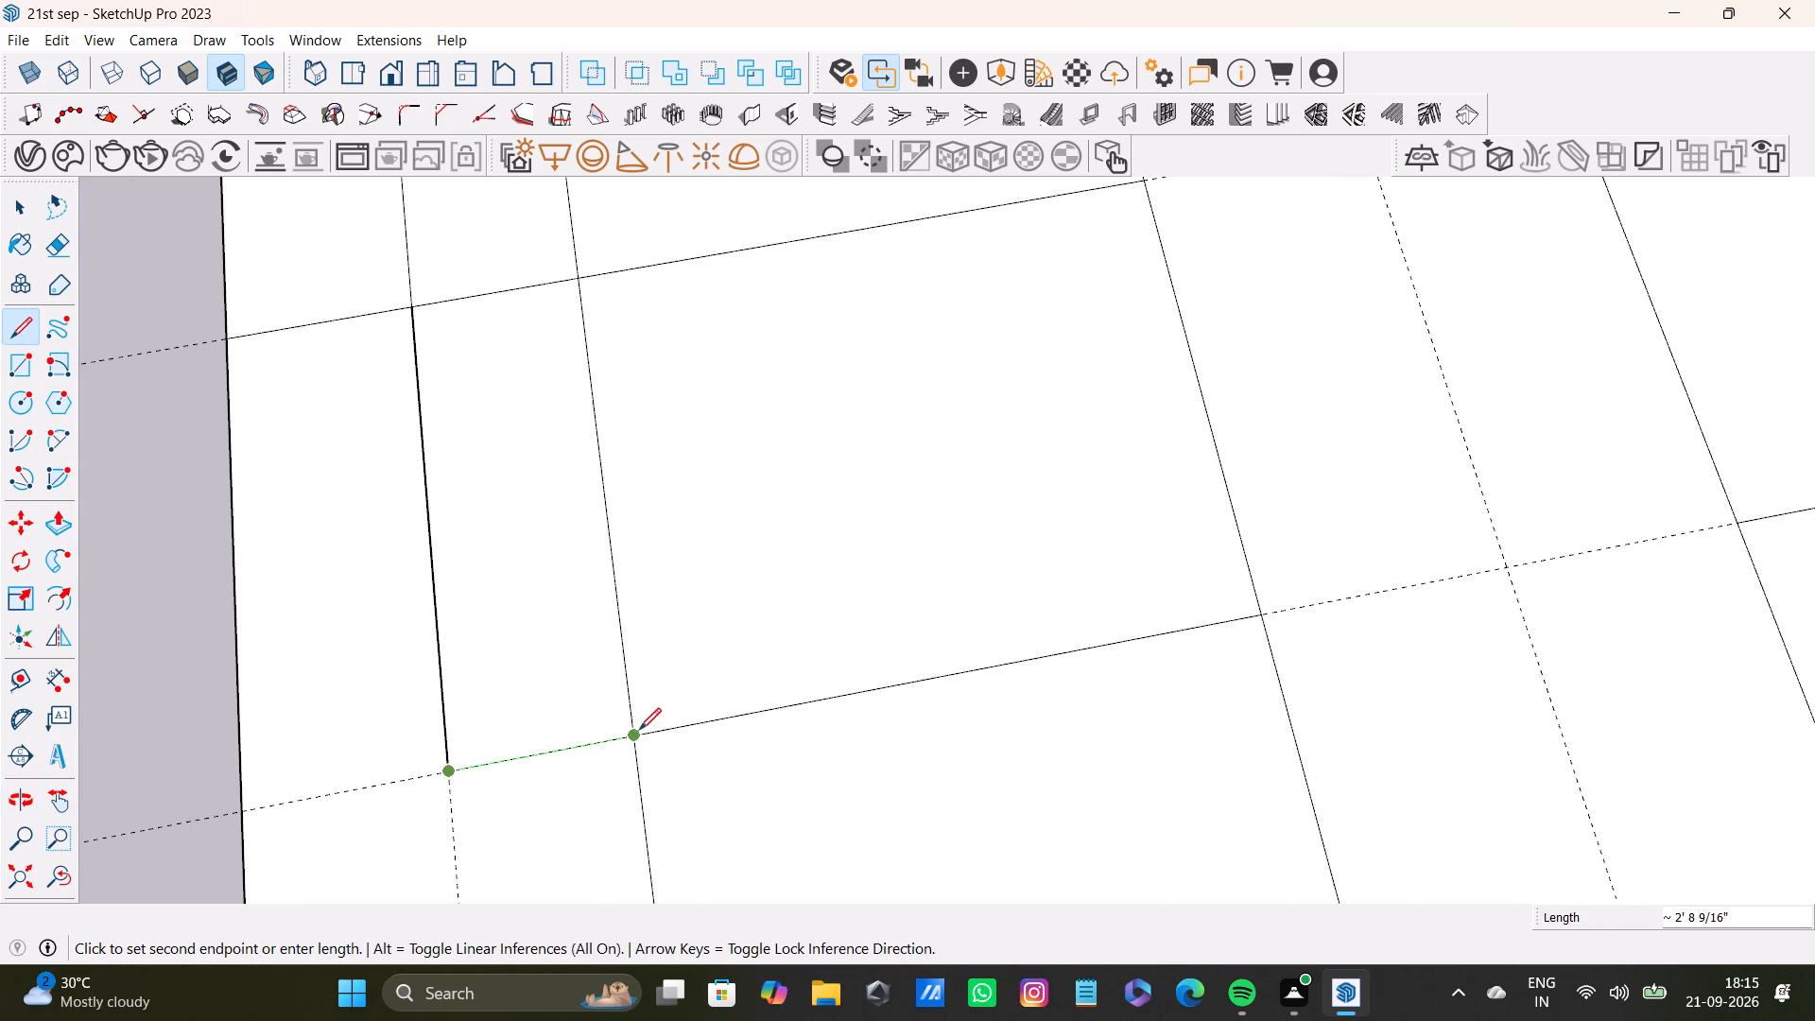
left_click(627, 737)
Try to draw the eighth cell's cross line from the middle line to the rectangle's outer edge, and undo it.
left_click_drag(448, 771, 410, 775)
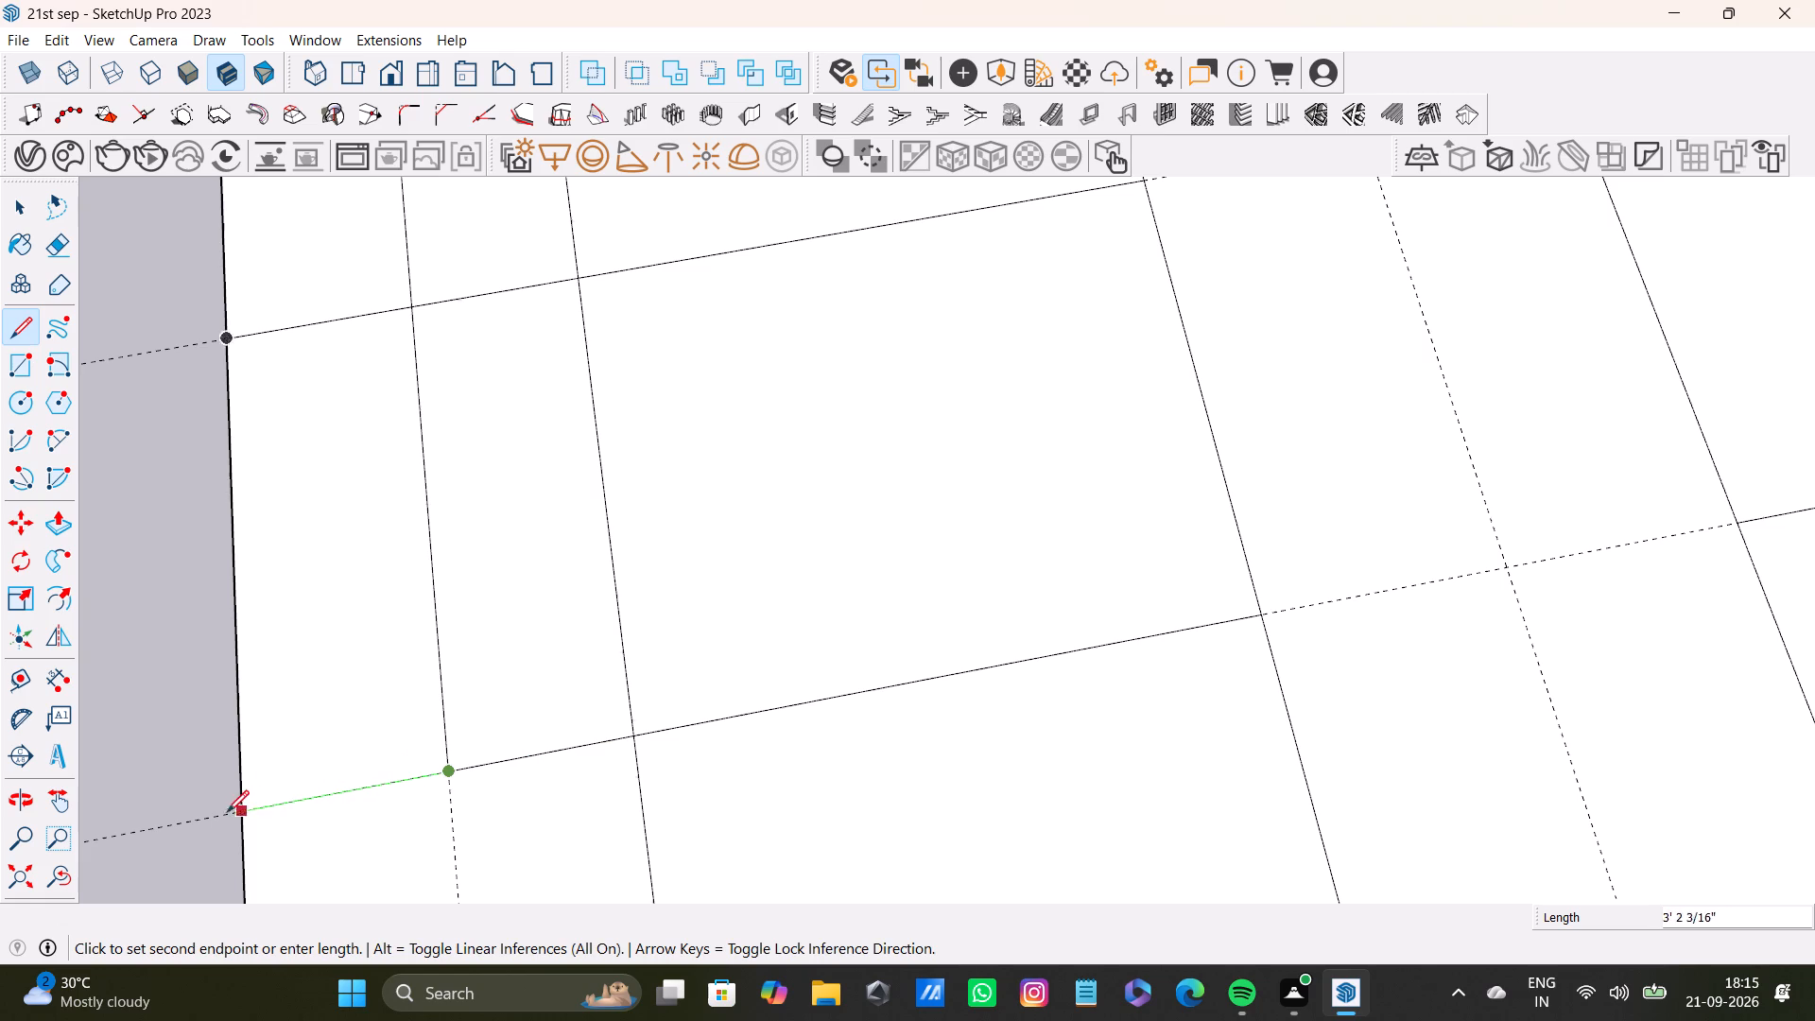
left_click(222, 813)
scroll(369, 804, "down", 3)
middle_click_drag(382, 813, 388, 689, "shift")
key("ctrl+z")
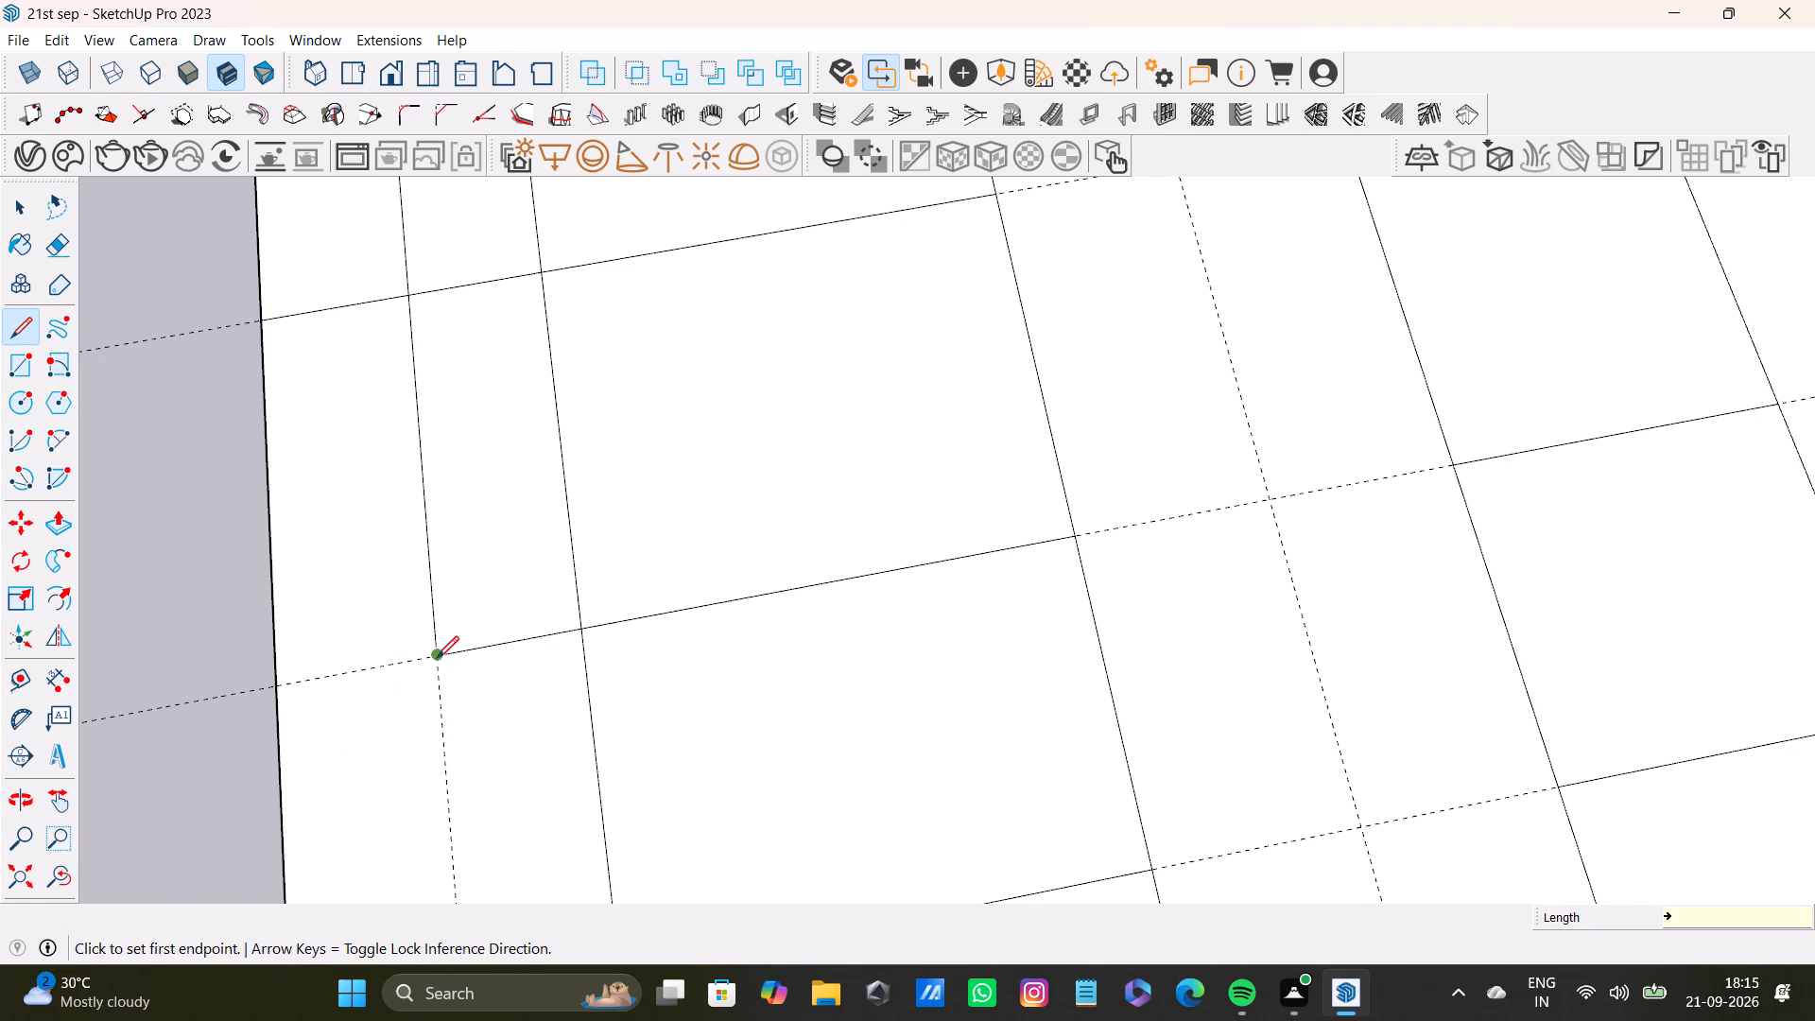
Draw the eighth cell's cross line along the guide from the middle line to the rectangle's outer edge.
left_click(437, 658)
left_click(275, 691)
Extend the middle line through the ninth cell of the edge strip and draw cross lines to both strip sides.
scroll(303, 707, "down", 3)
middle_click_drag(367, 726, 358, 589, "shift")
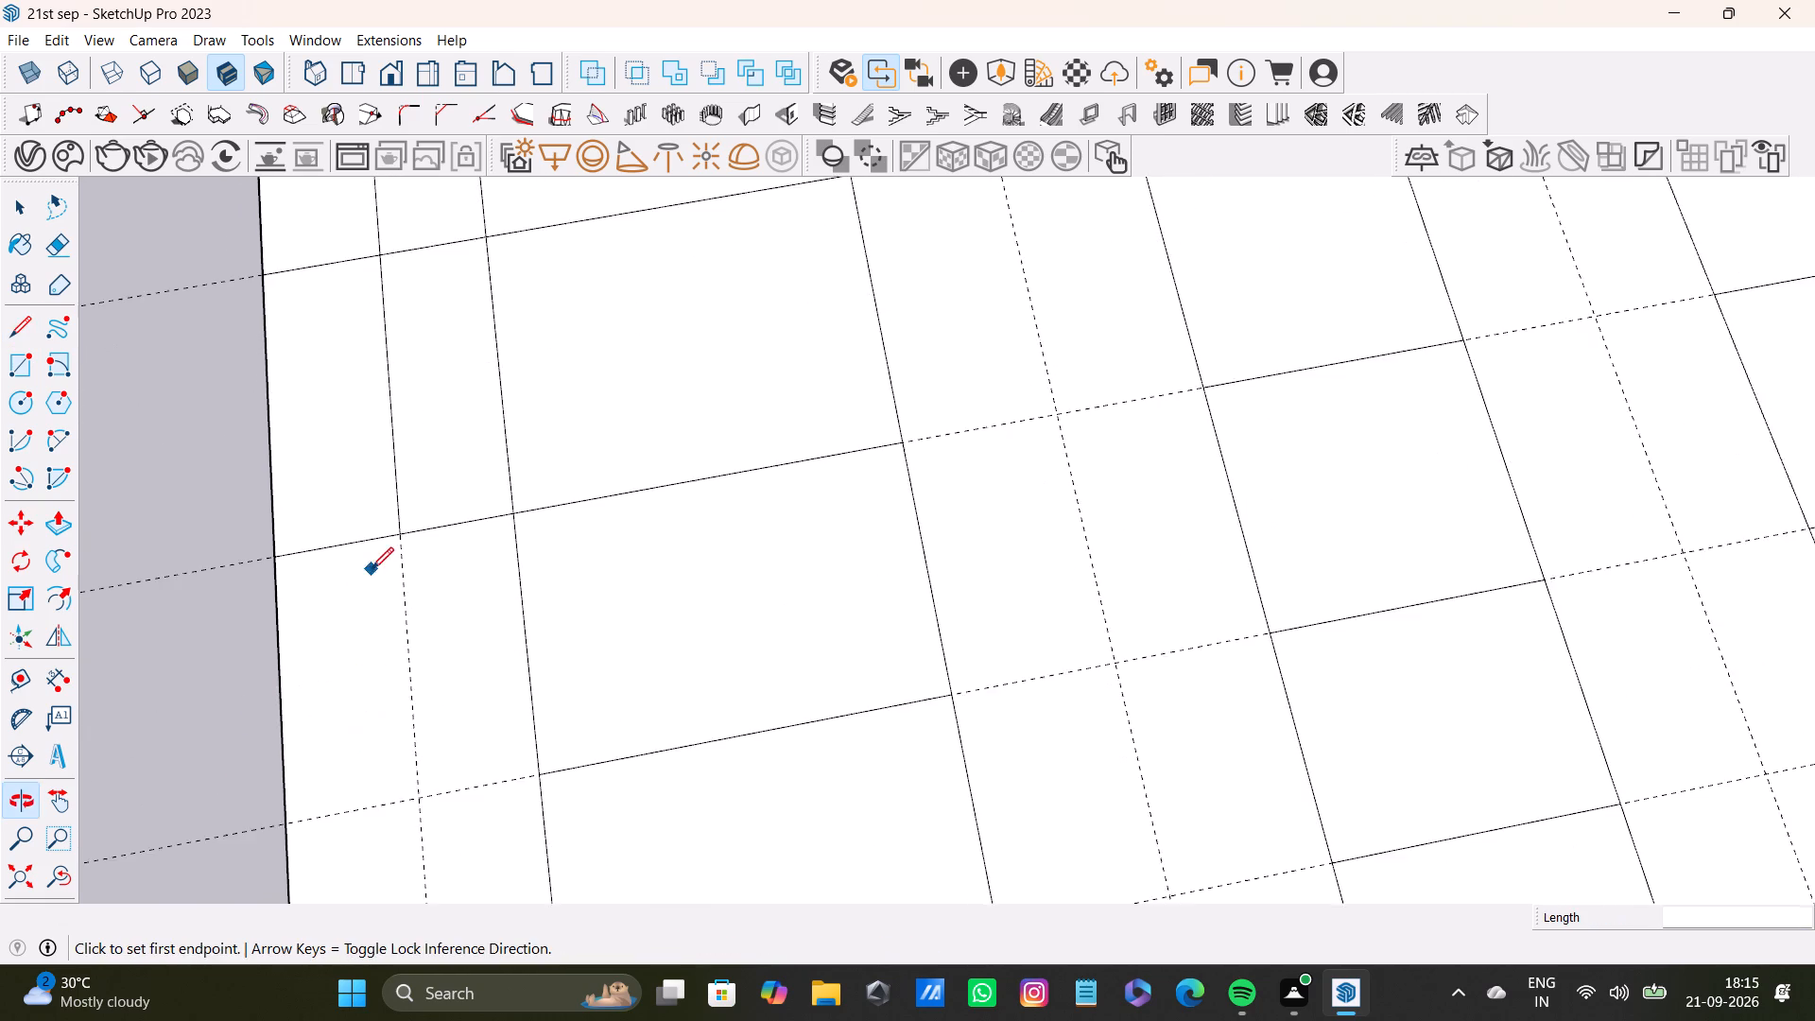
scroll(373, 567, "up", 3)
left_click(407, 527)
middle_click_drag(422, 772, 391, 629)
left_click_drag(411, 735, 422, 730)
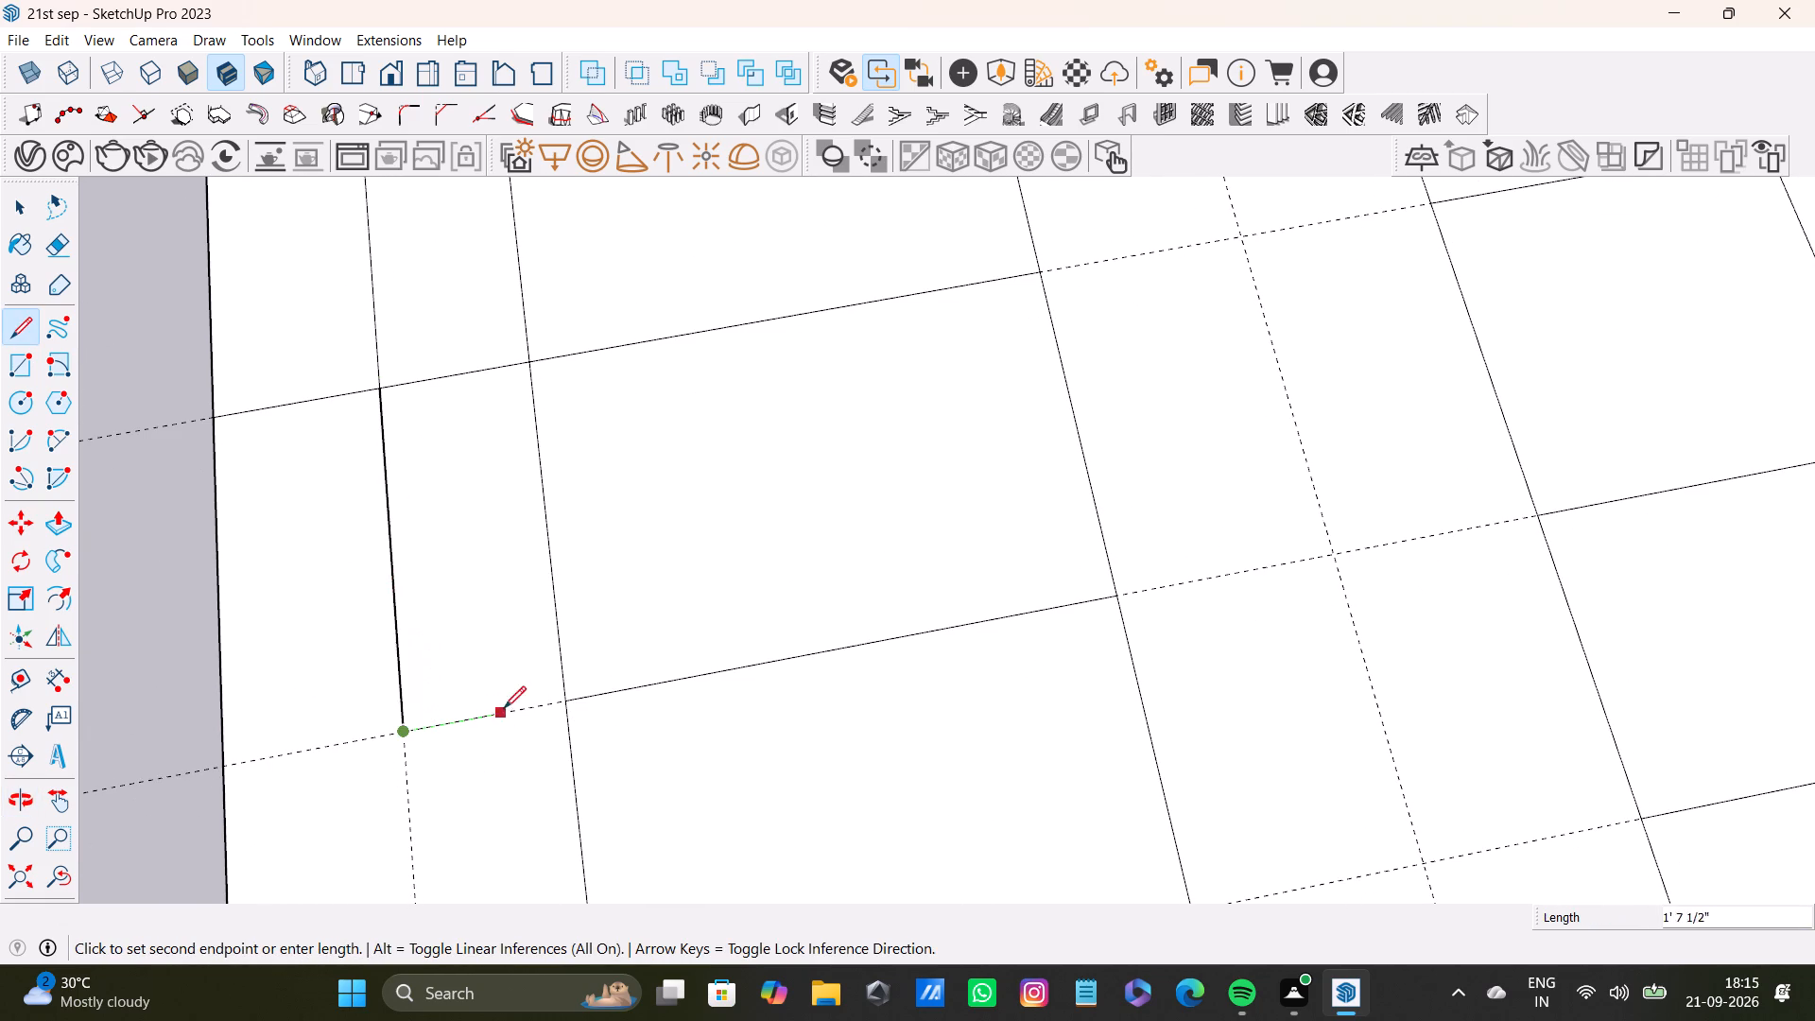
left_click(559, 699)
left_click(404, 728)
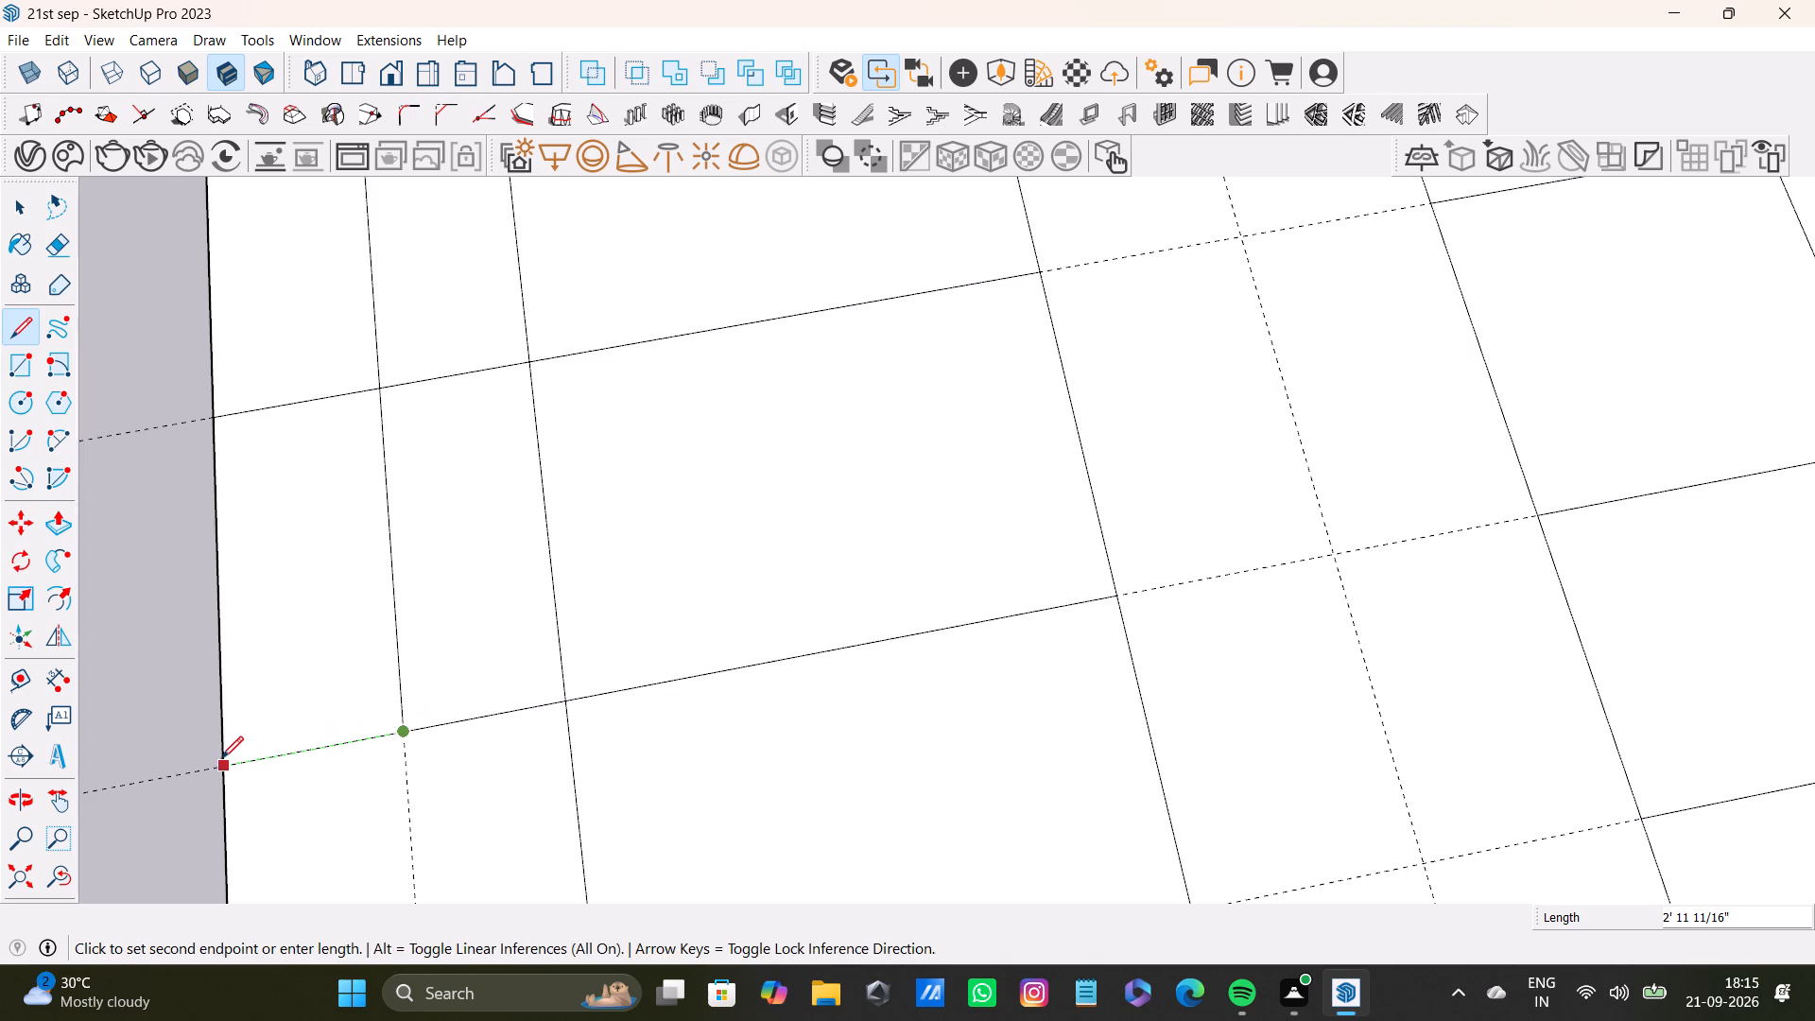
left_click(221, 758)
Extend the middle line through the tenth cell of the edge strip and draw cross lines to both strip sides.
scroll(394, 738, "down", 2)
middle_click_drag(437, 753, 404, 597, "shift")
scroll(391, 598, "up", 5)
left_click(363, 574)
middle_click_drag(440, 784, 414, 638)
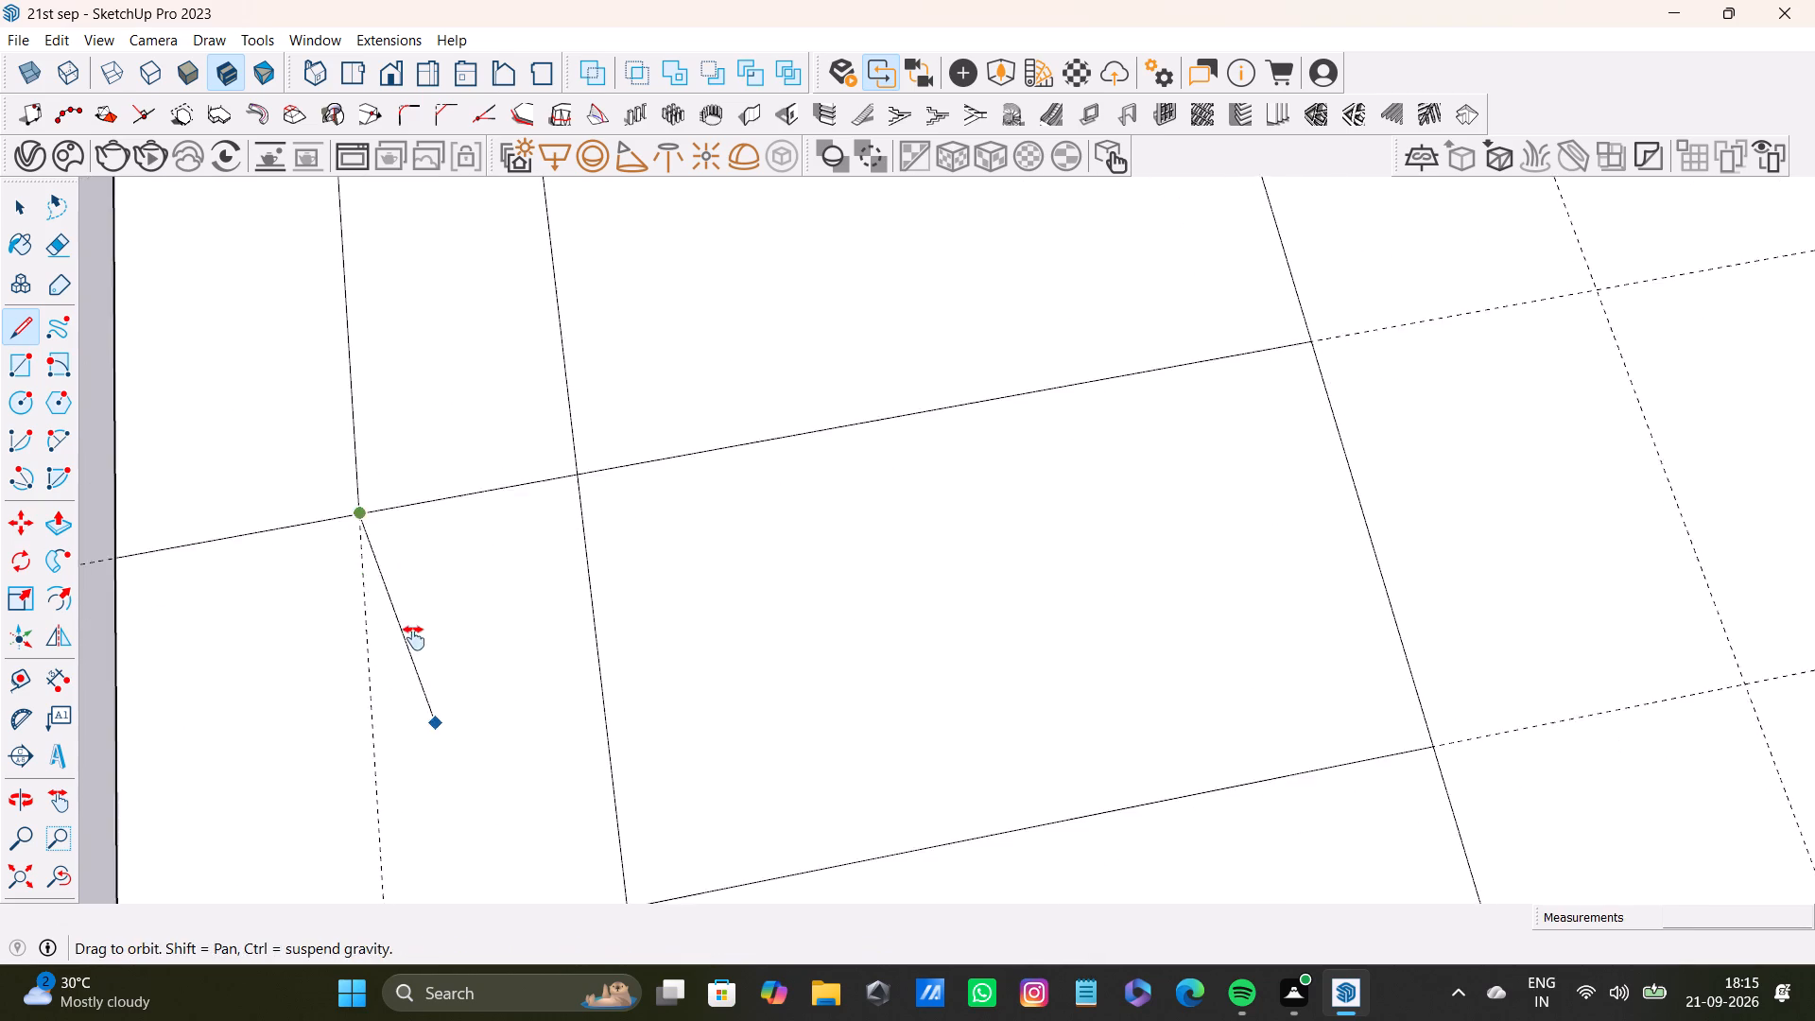
middle_click_drag(414, 638, 363, 473)
left_click(307, 701)
left_click(548, 649)
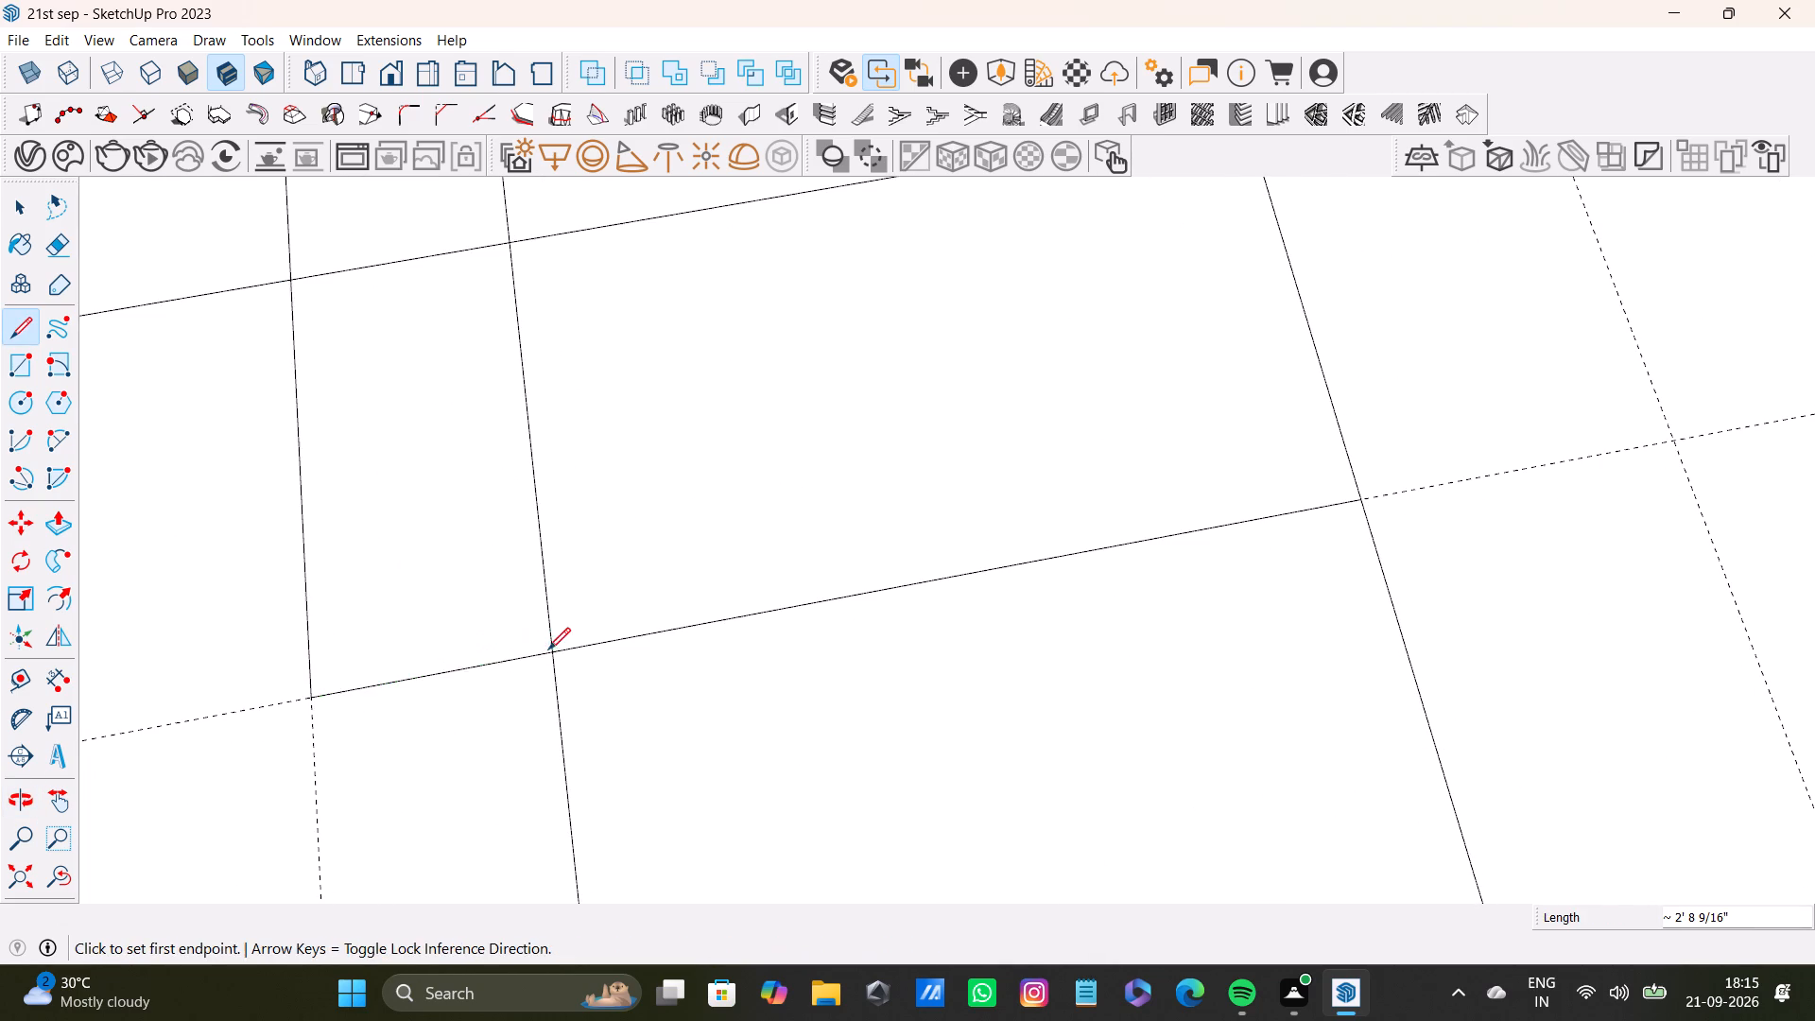
scroll(434, 690, "down", 3)
middle_click_drag(334, 688, 561, 633, "shift")
scroll(562, 633, "up", 3)
left_click(560, 652)
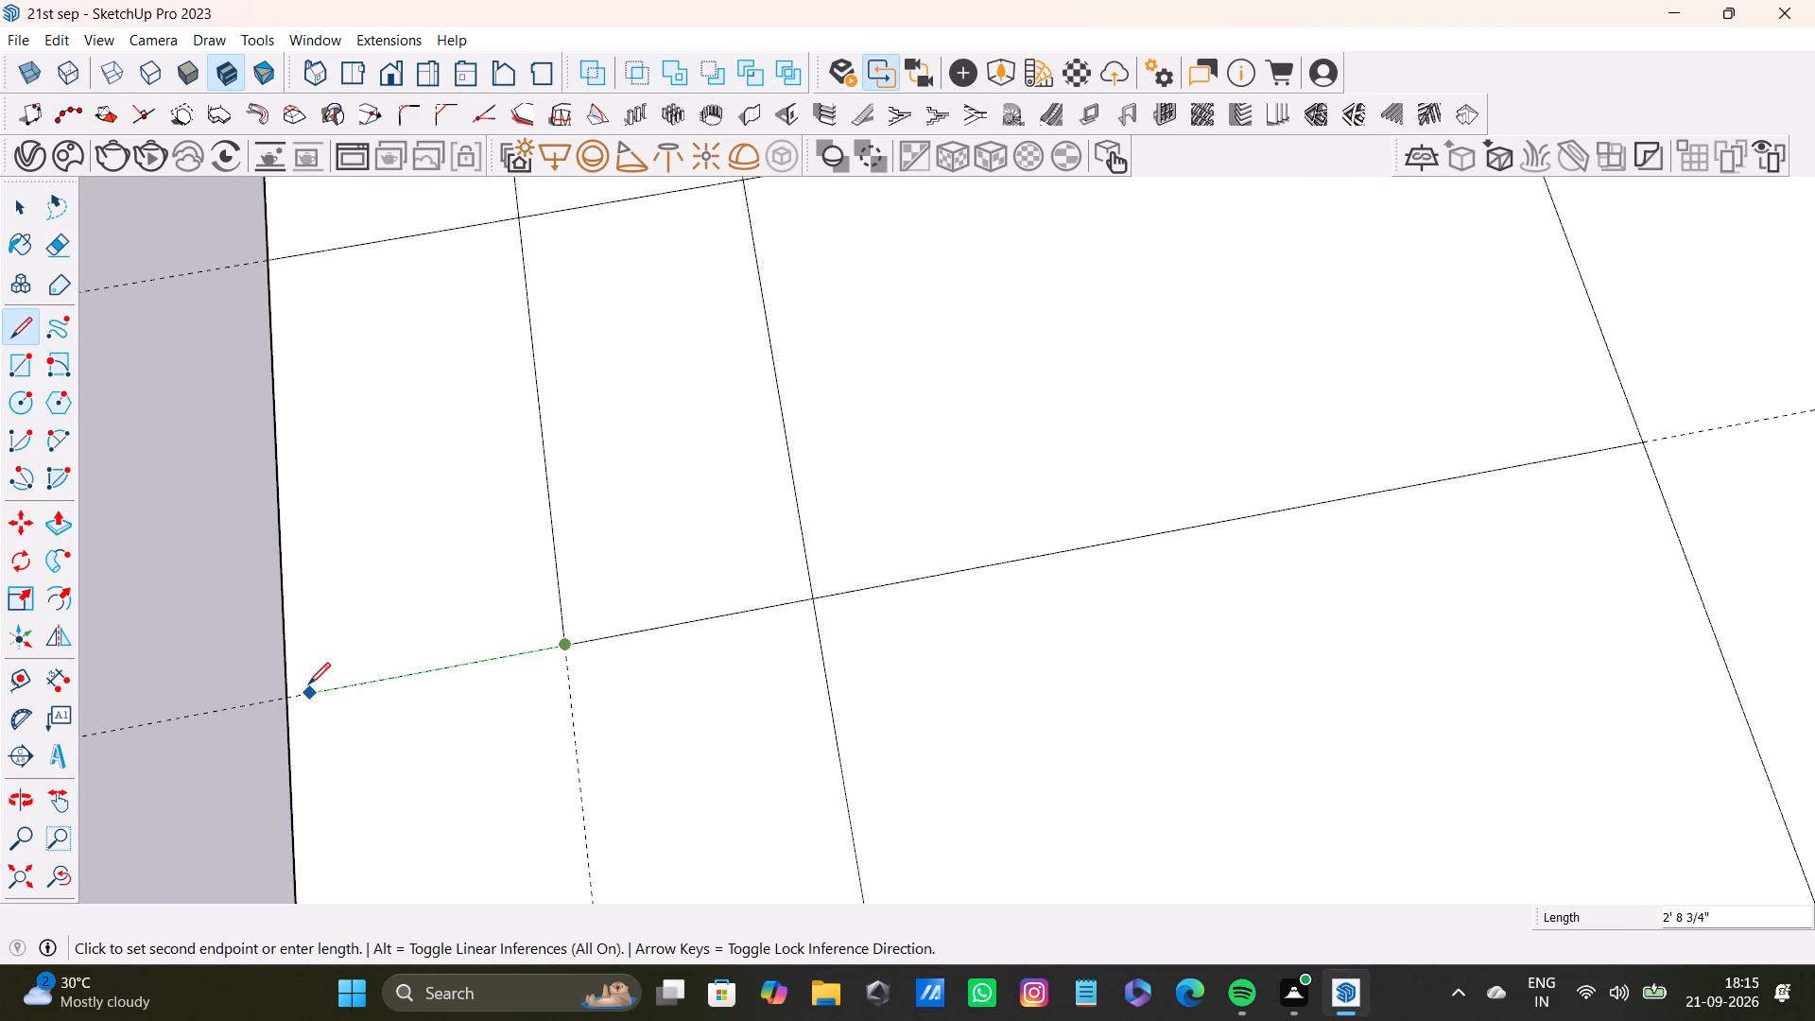
left_click(289, 695)
Extend the middle line through the eleventh cell of the edge strip and draw cross lines to both strip sides.
scroll(302, 701, "down", 3)
middle_click_drag(578, 737, 536, 528, "shift")
scroll(527, 526, "up", 3)
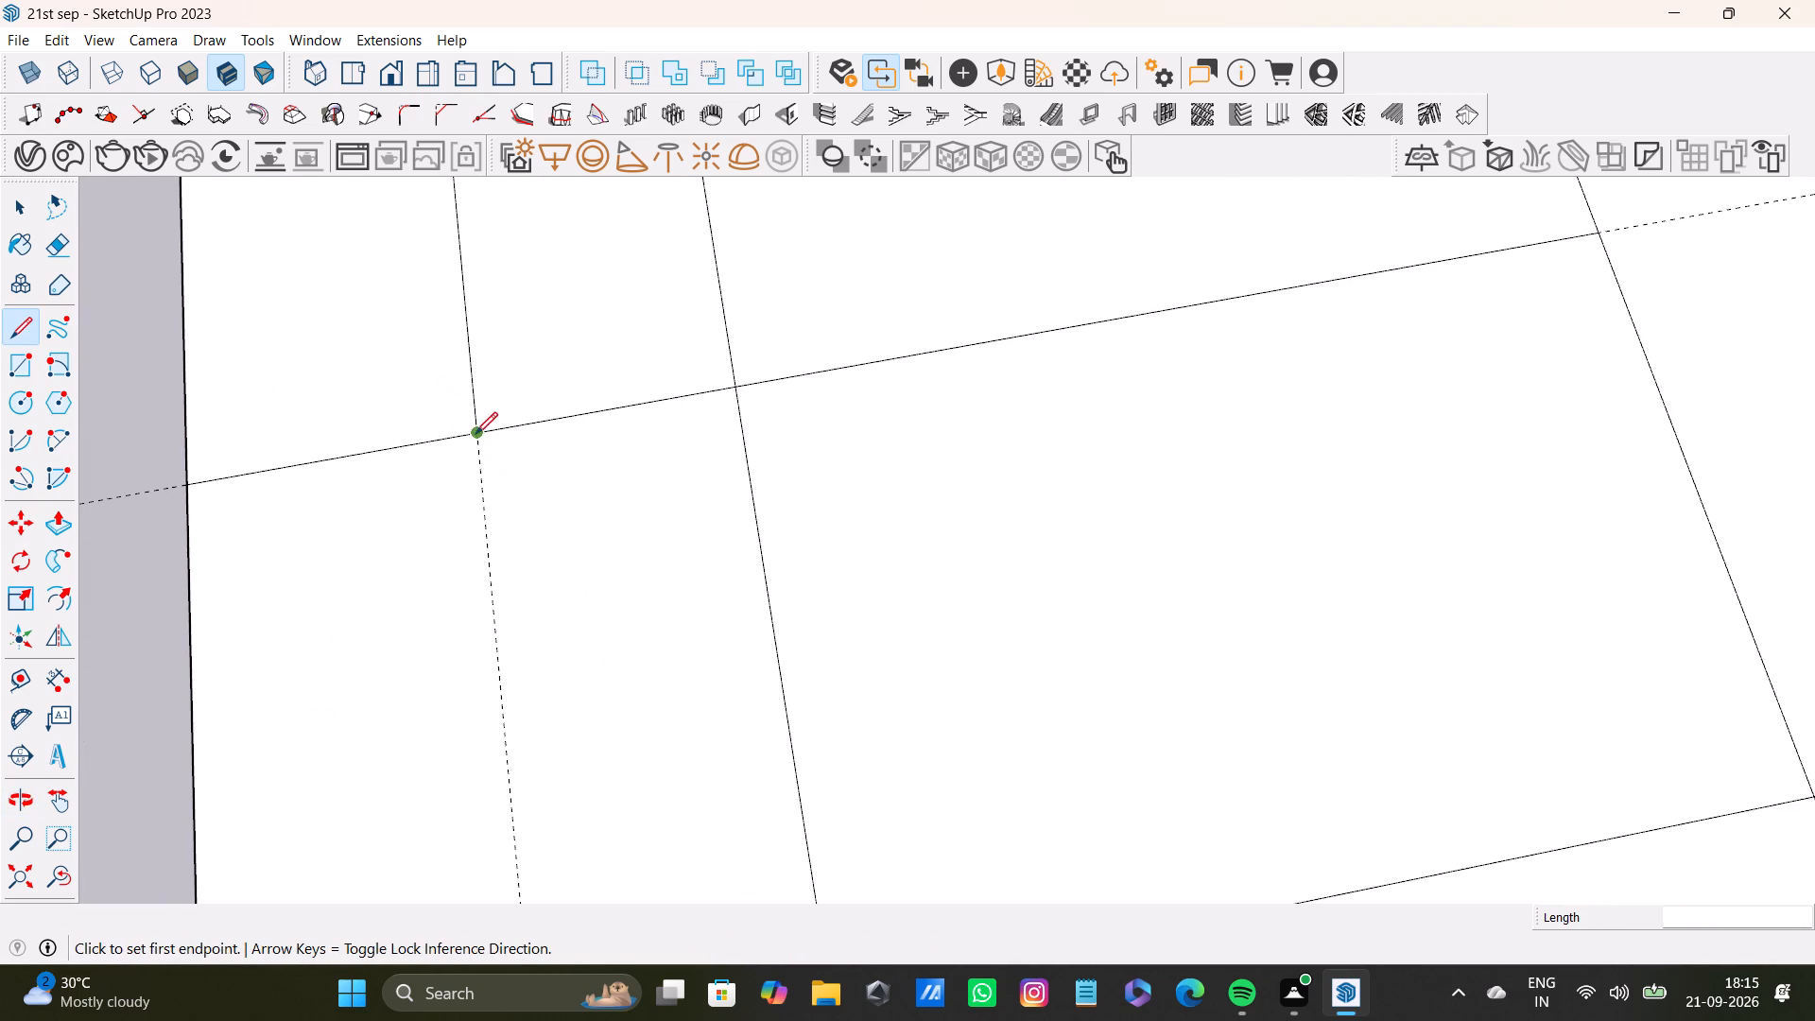
left_click(475, 435)
scroll(503, 658, "down", 1)
middle_click_drag(515, 681, 471, 446)
left_click(485, 786)
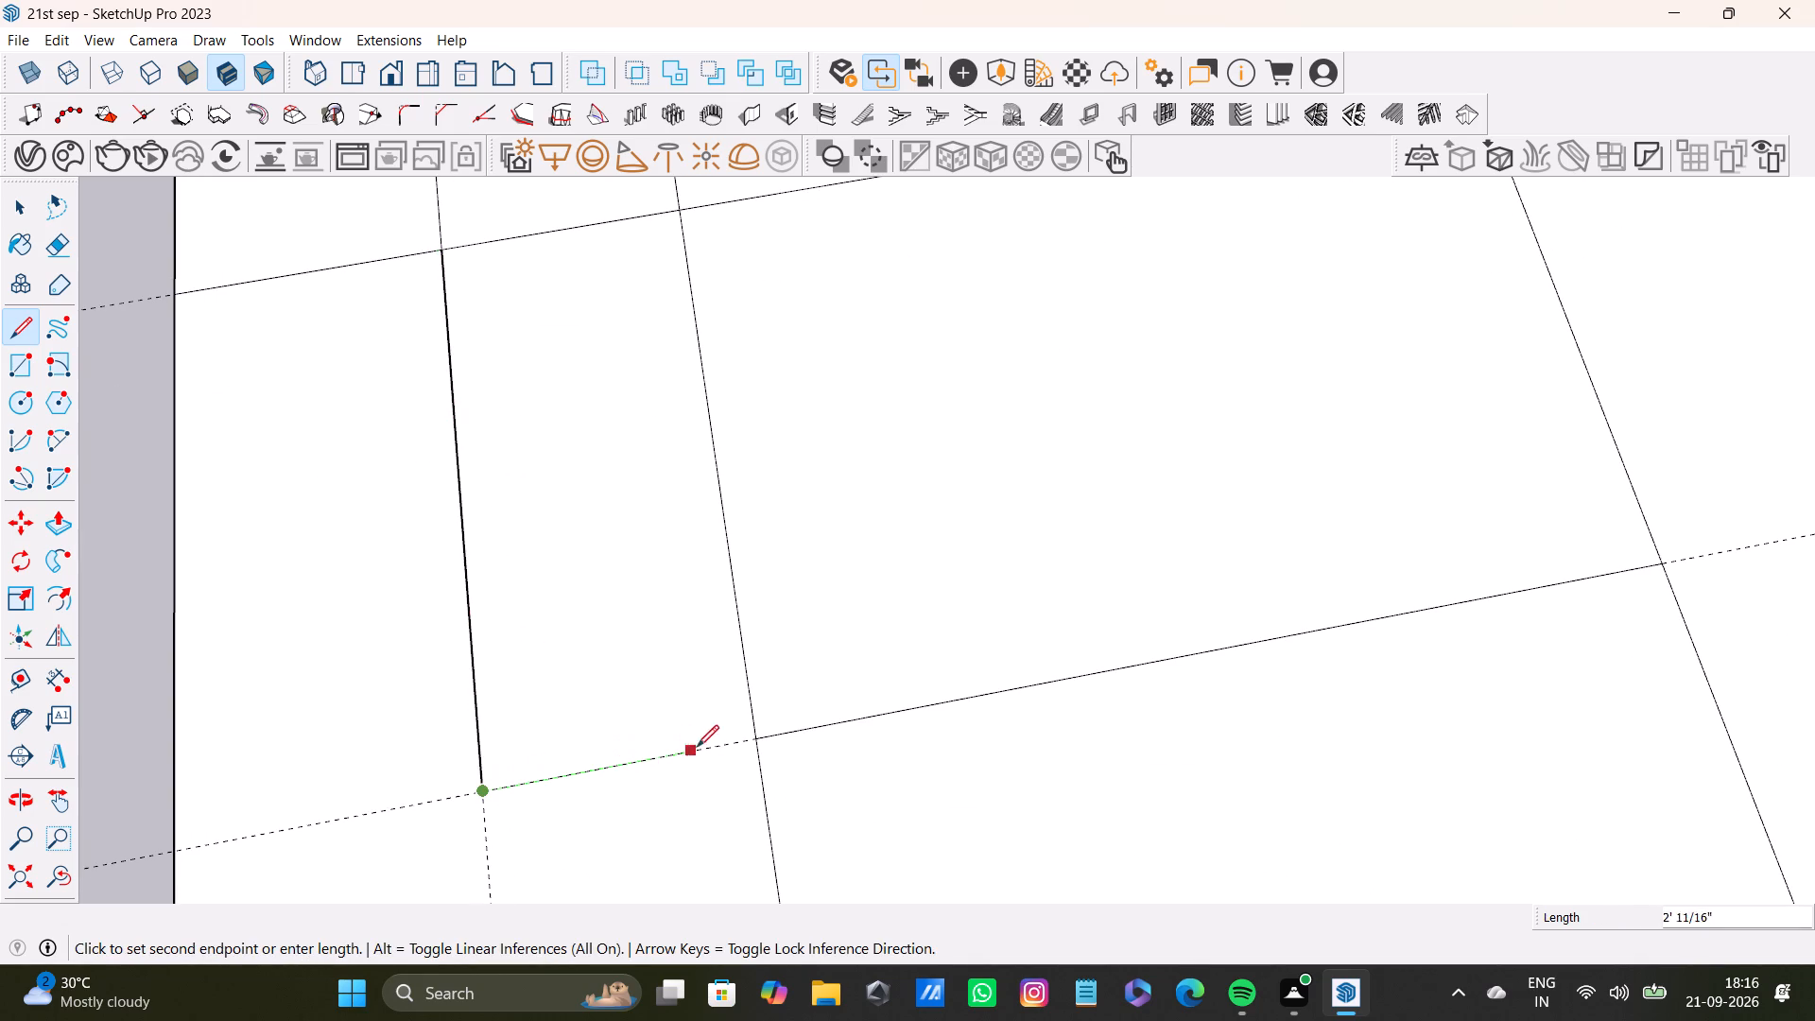
left_click(757, 739)
middle_click_drag(585, 760, 690, 649, "shift")
scroll(478, 714, "up", 2)
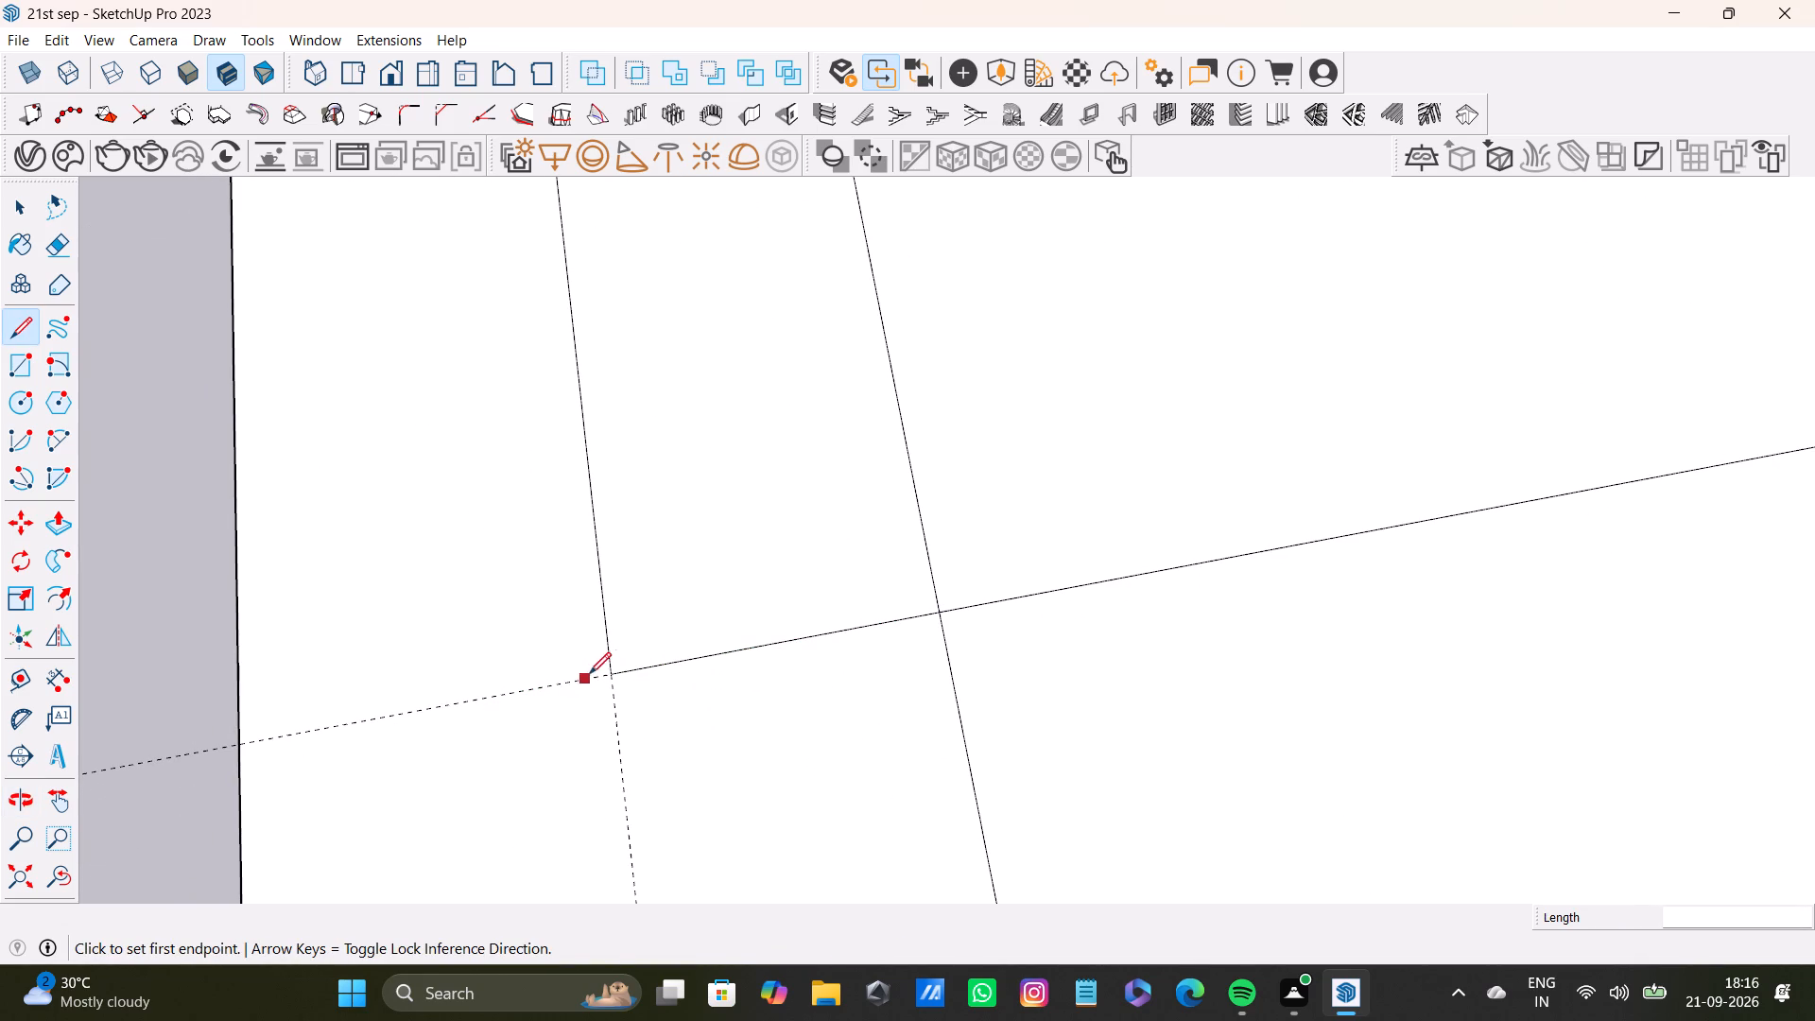
left_click_drag(607, 670, 596, 673)
left_click(227, 745)
Finish the edge strip's middle line with a segment about 5' 2 5/8" long through the last cell to the rectangle's end edge.
scroll(500, 699, "down", 4)
middle_click_drag(545, 724, 505, 550, "shift")
scroll(504, 545, "up", 2)
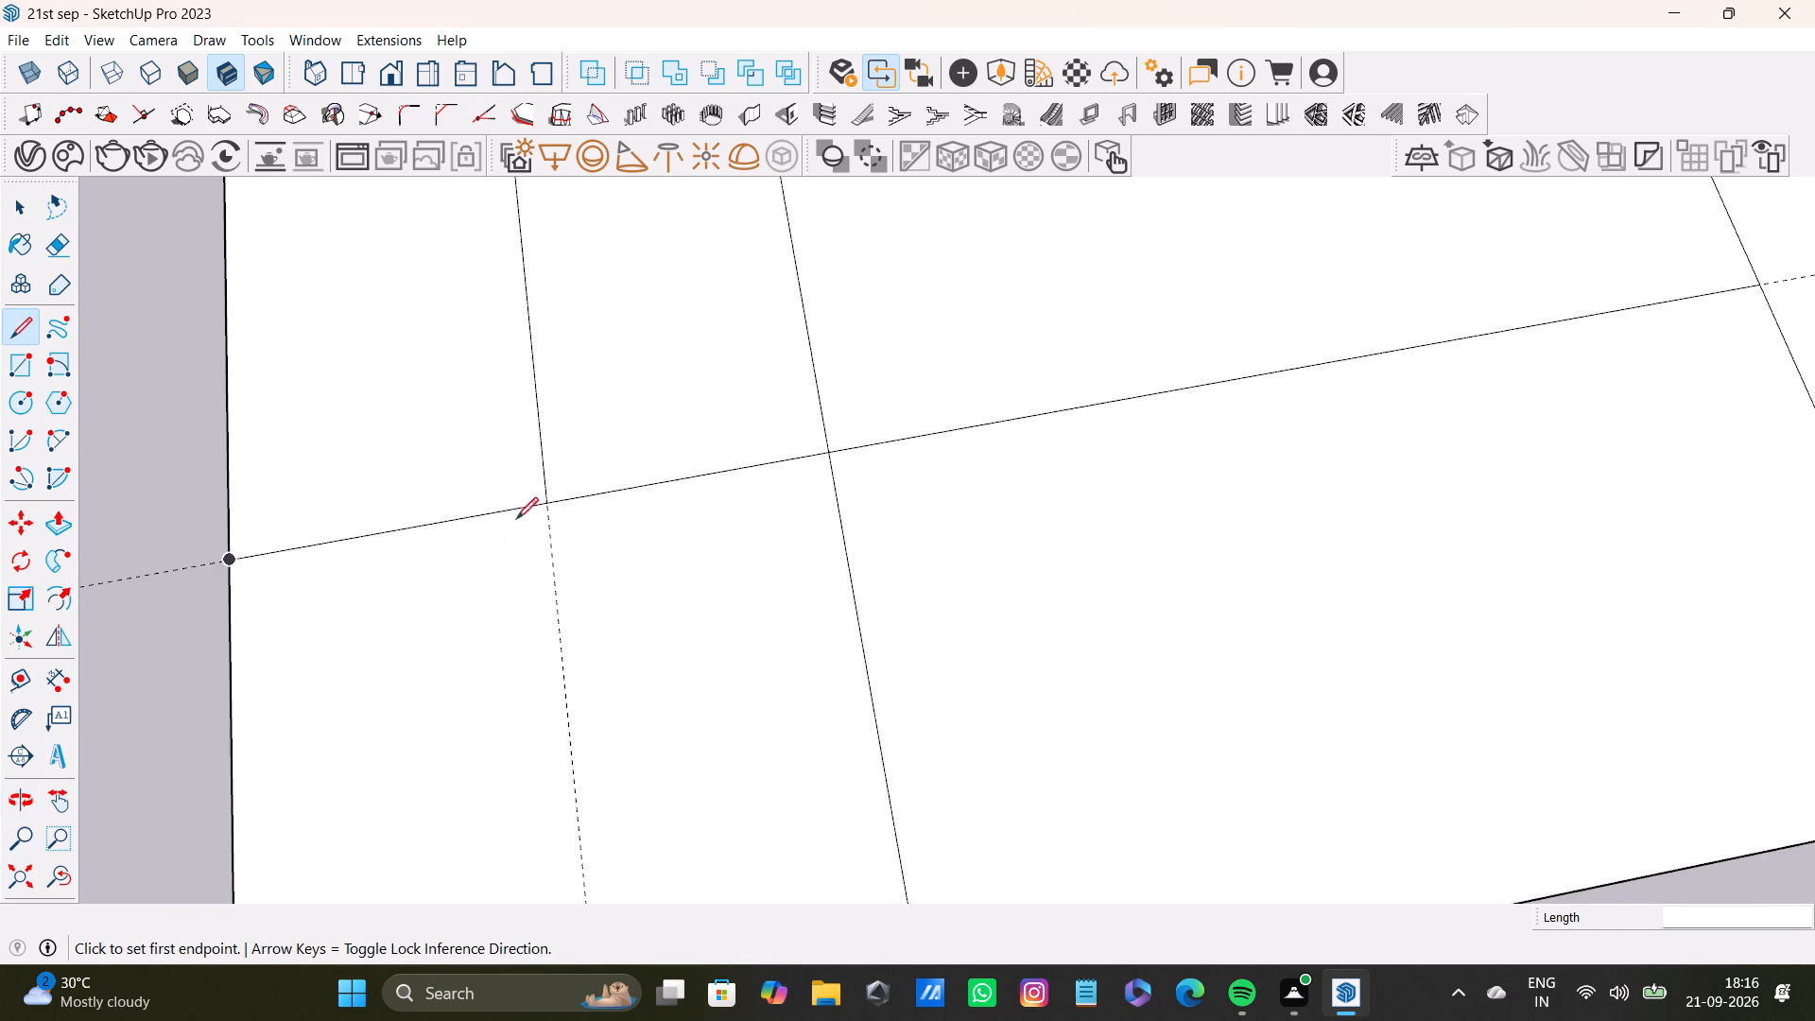
left_click(542, 499)
scroll(560, 707, "down", 1)
middle_click_drag(560, 722, 474, 388)
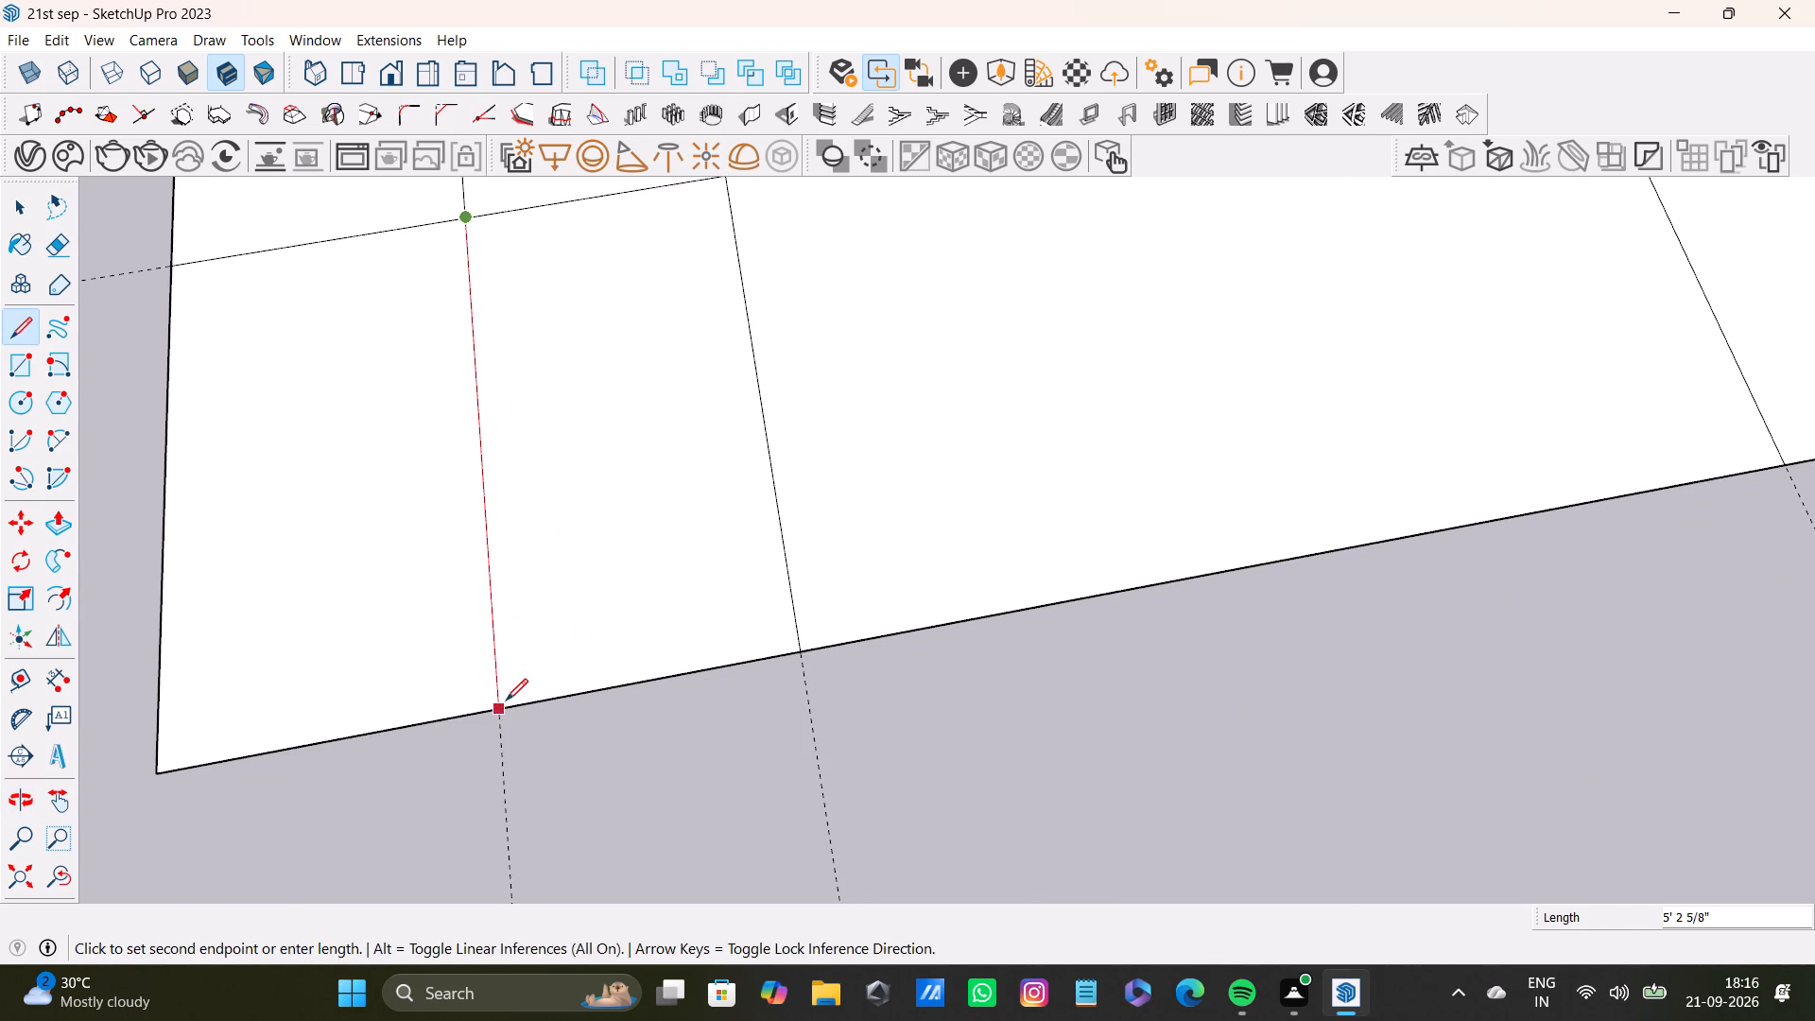
left_click(506, 701)
scroll(650, 606, "down", 12)
key("space")
Draw the middle line from the rectangle's far edge through the second narrow strip's first cell, with cross lines to both strip sides.
scroll(1017, 361, "down", 1)
middle_click_drag(1017, 361, 962, 825)
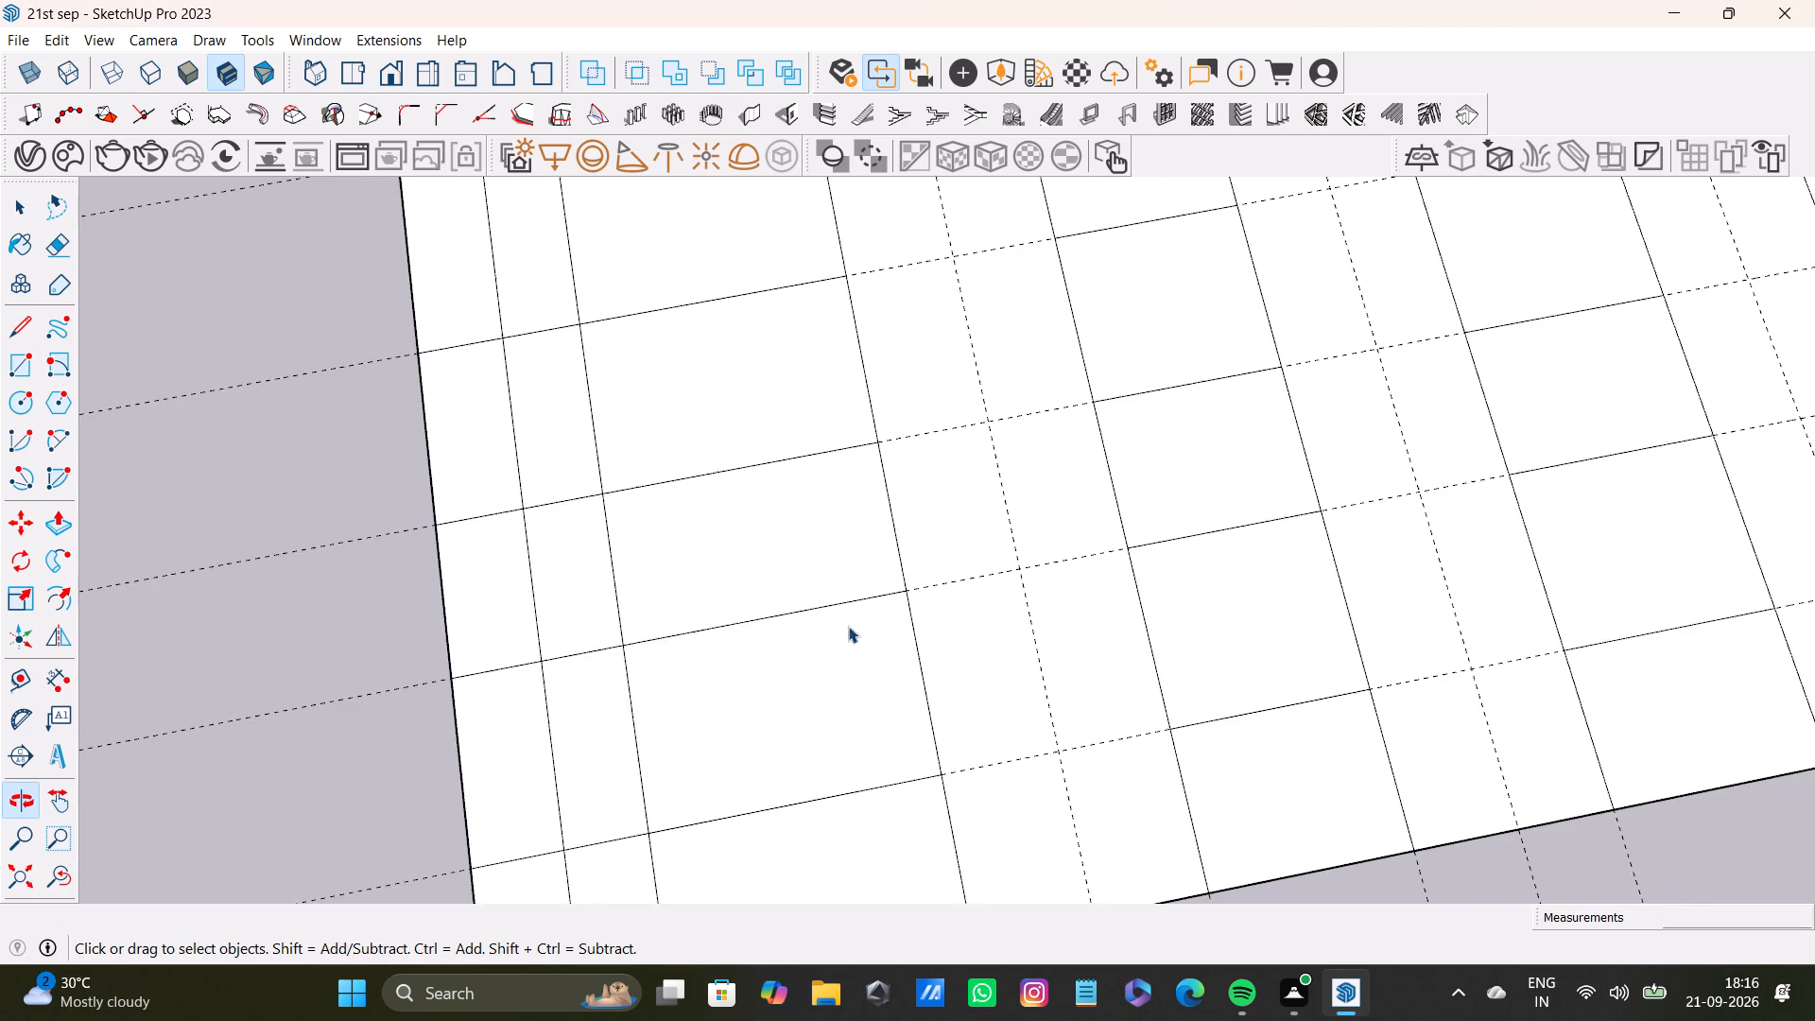
scroll(849, 626, "down", 4)
scroll(856, 352, "down", 2)
middle_click_drag(917, 373, 854, 760, "shift")
scroll(841, 408, "down", 3)
middle_click_drag(826, 414, 859, 656, "shift")
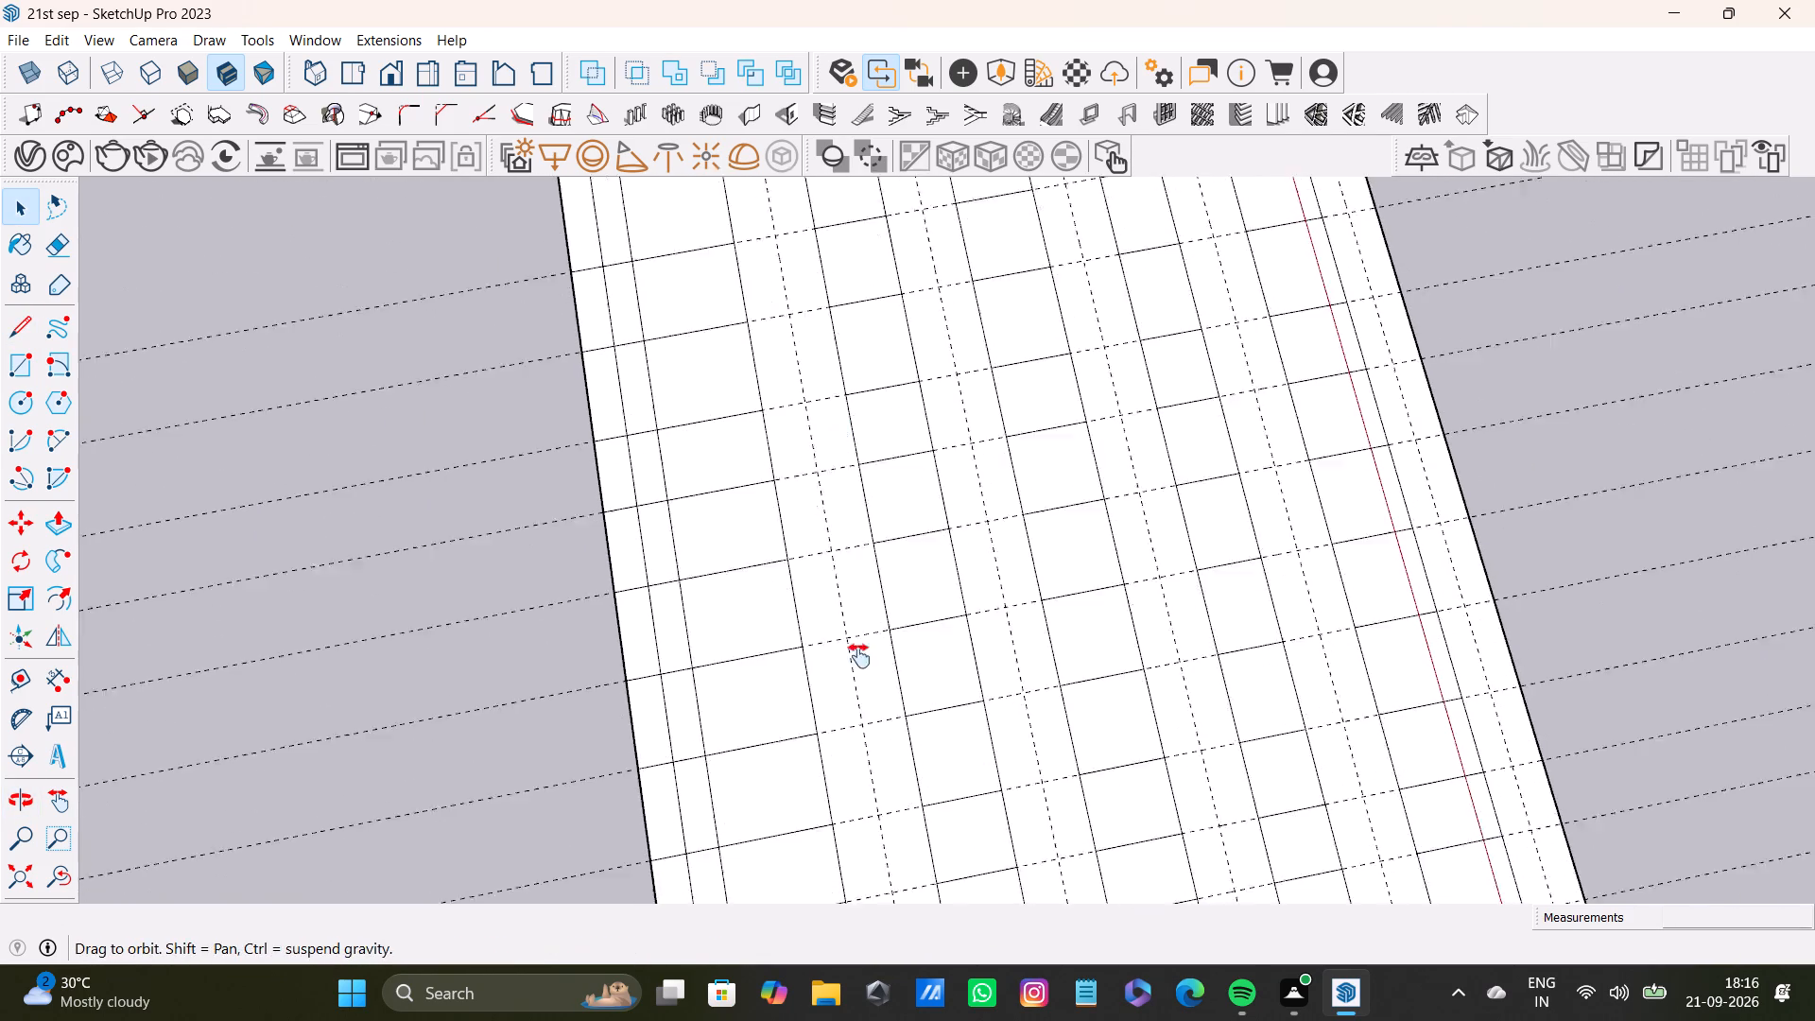
middle_click_drag(859, 656, 873, 744, "shift")
scroll(719, 364, "up", 7)
left_click_drag(27, 336, 28, 326)
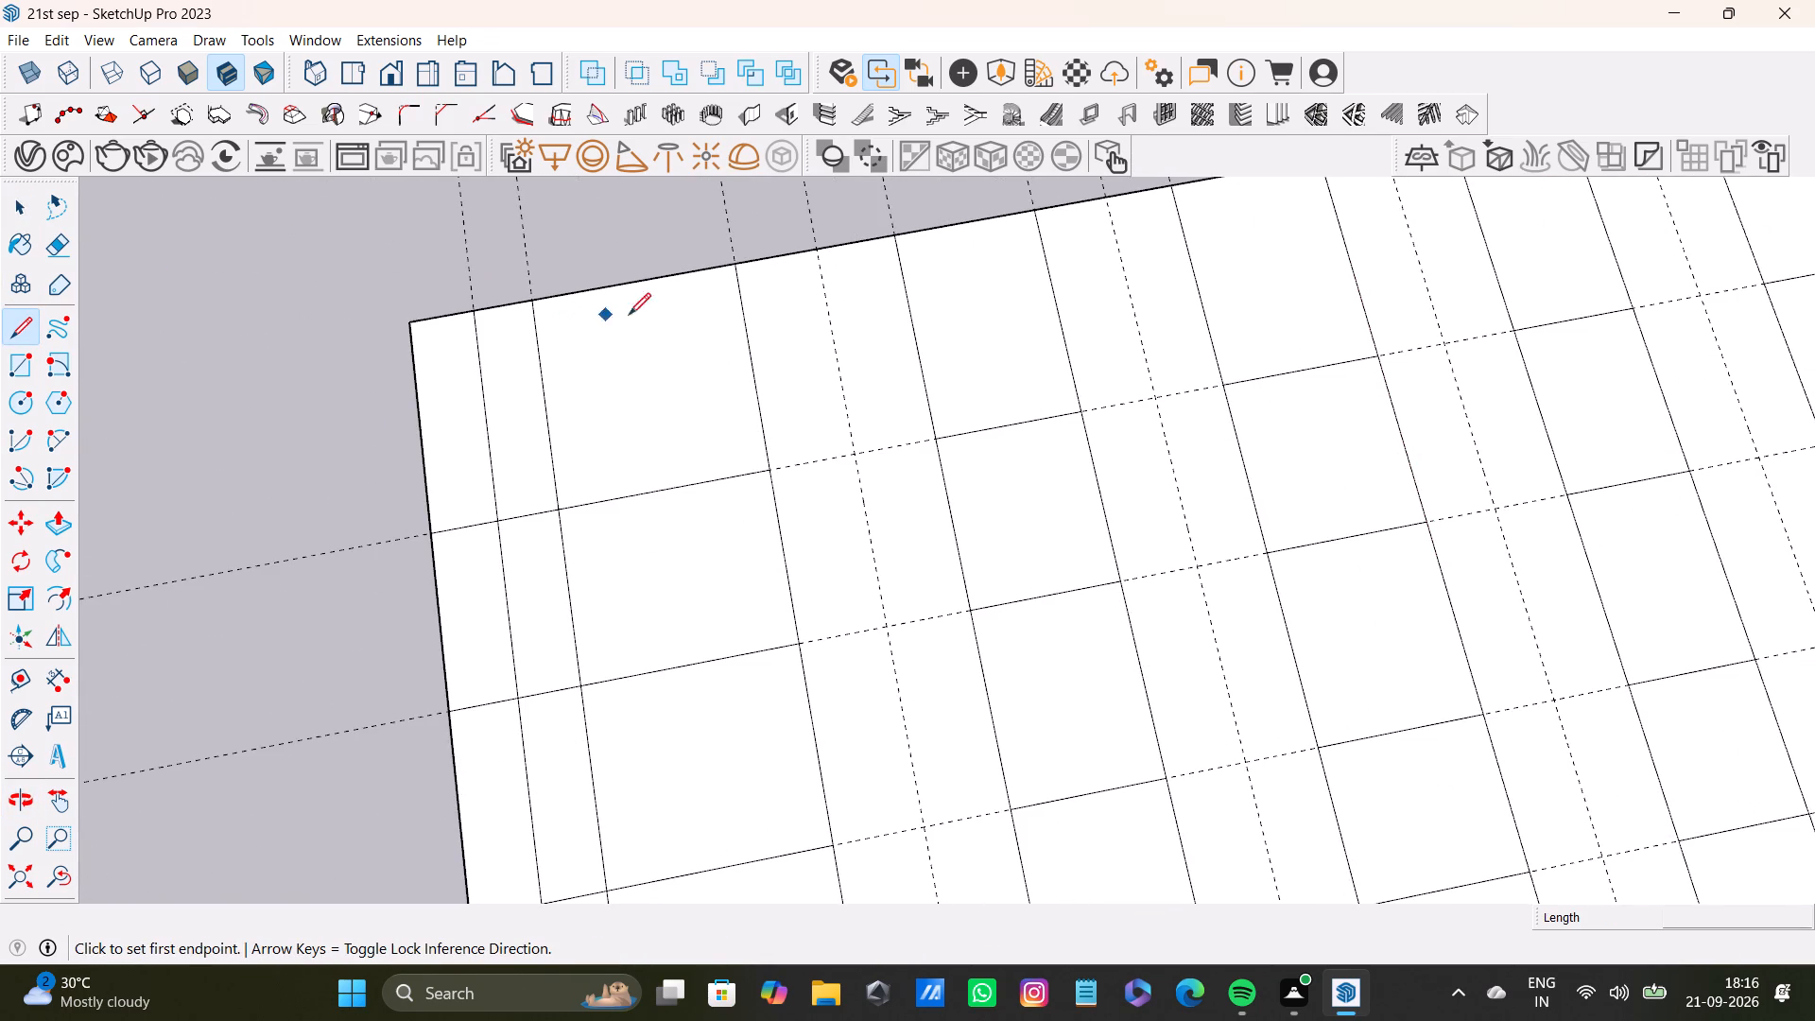
scroll(832, 287, "up", 2)
left_click(816, 245)
left_click(858, 493)
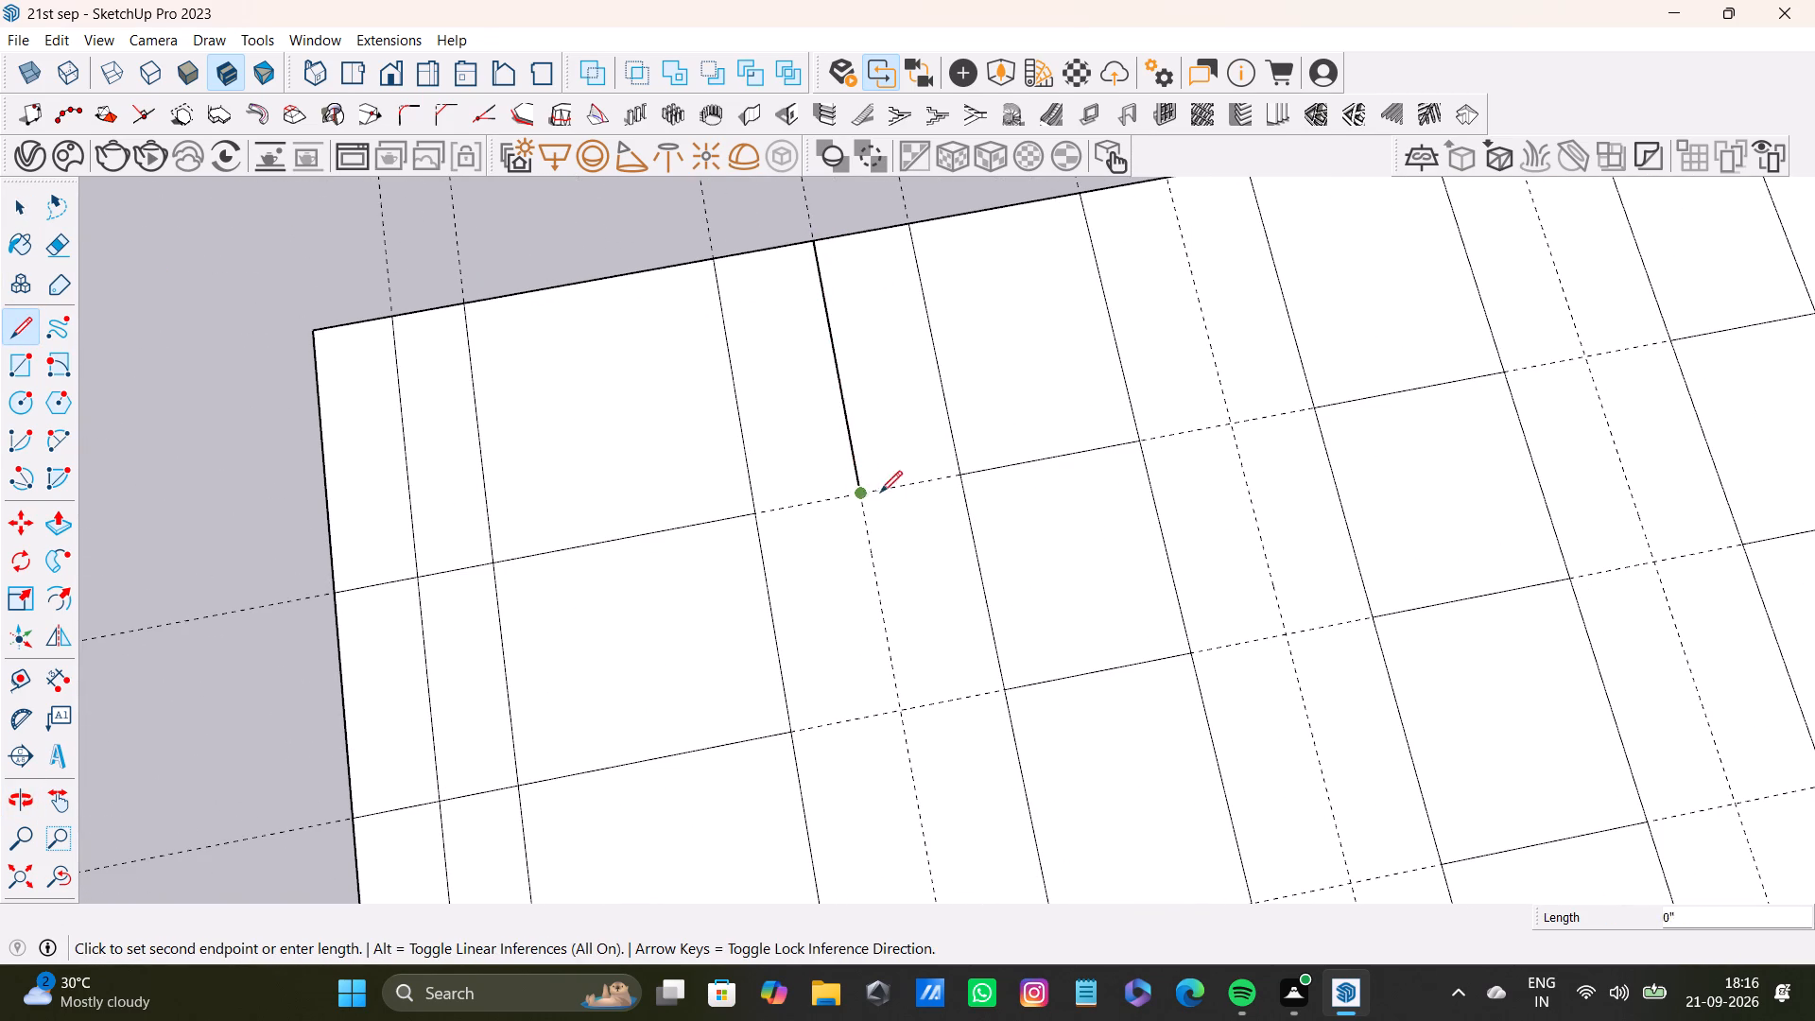
left_click(961, 480)
left_click(873, 489)
left_click(752, 506)
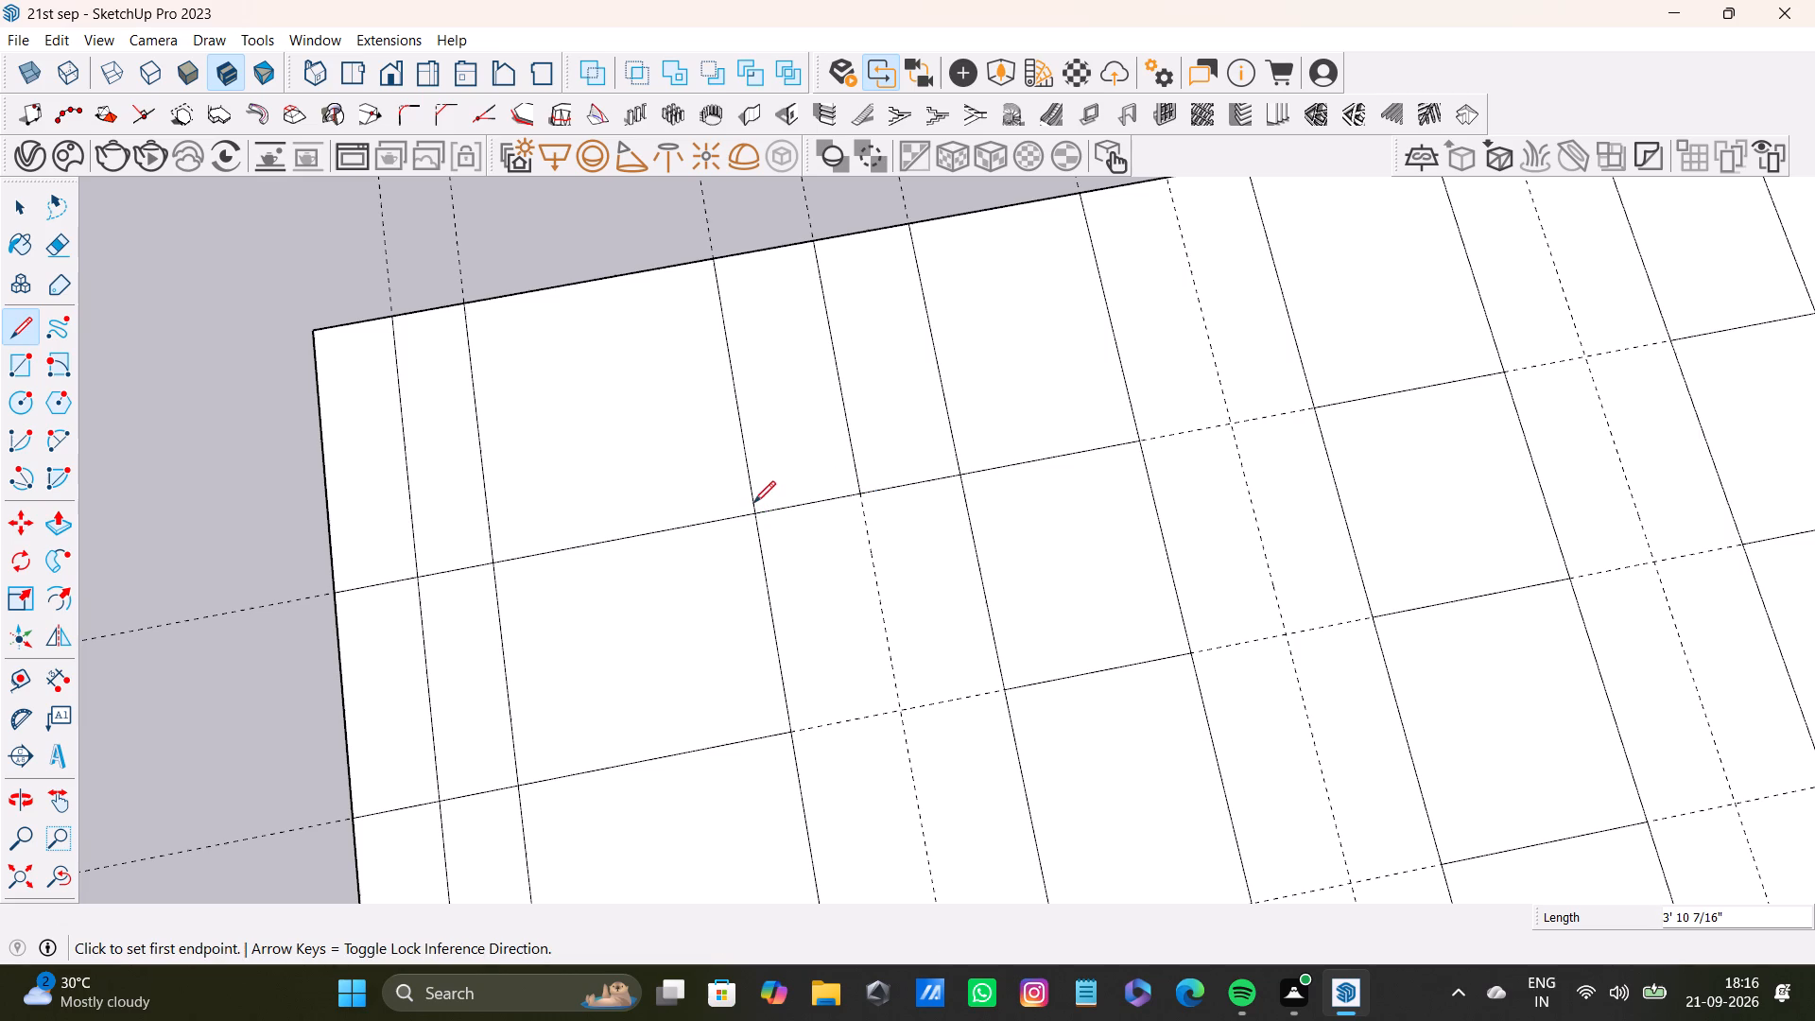
Extend the middle line about 7' 11 11/16" through the second cell of the second narrow strip, with cross lines to both strip sides.
left_click(854, 494)
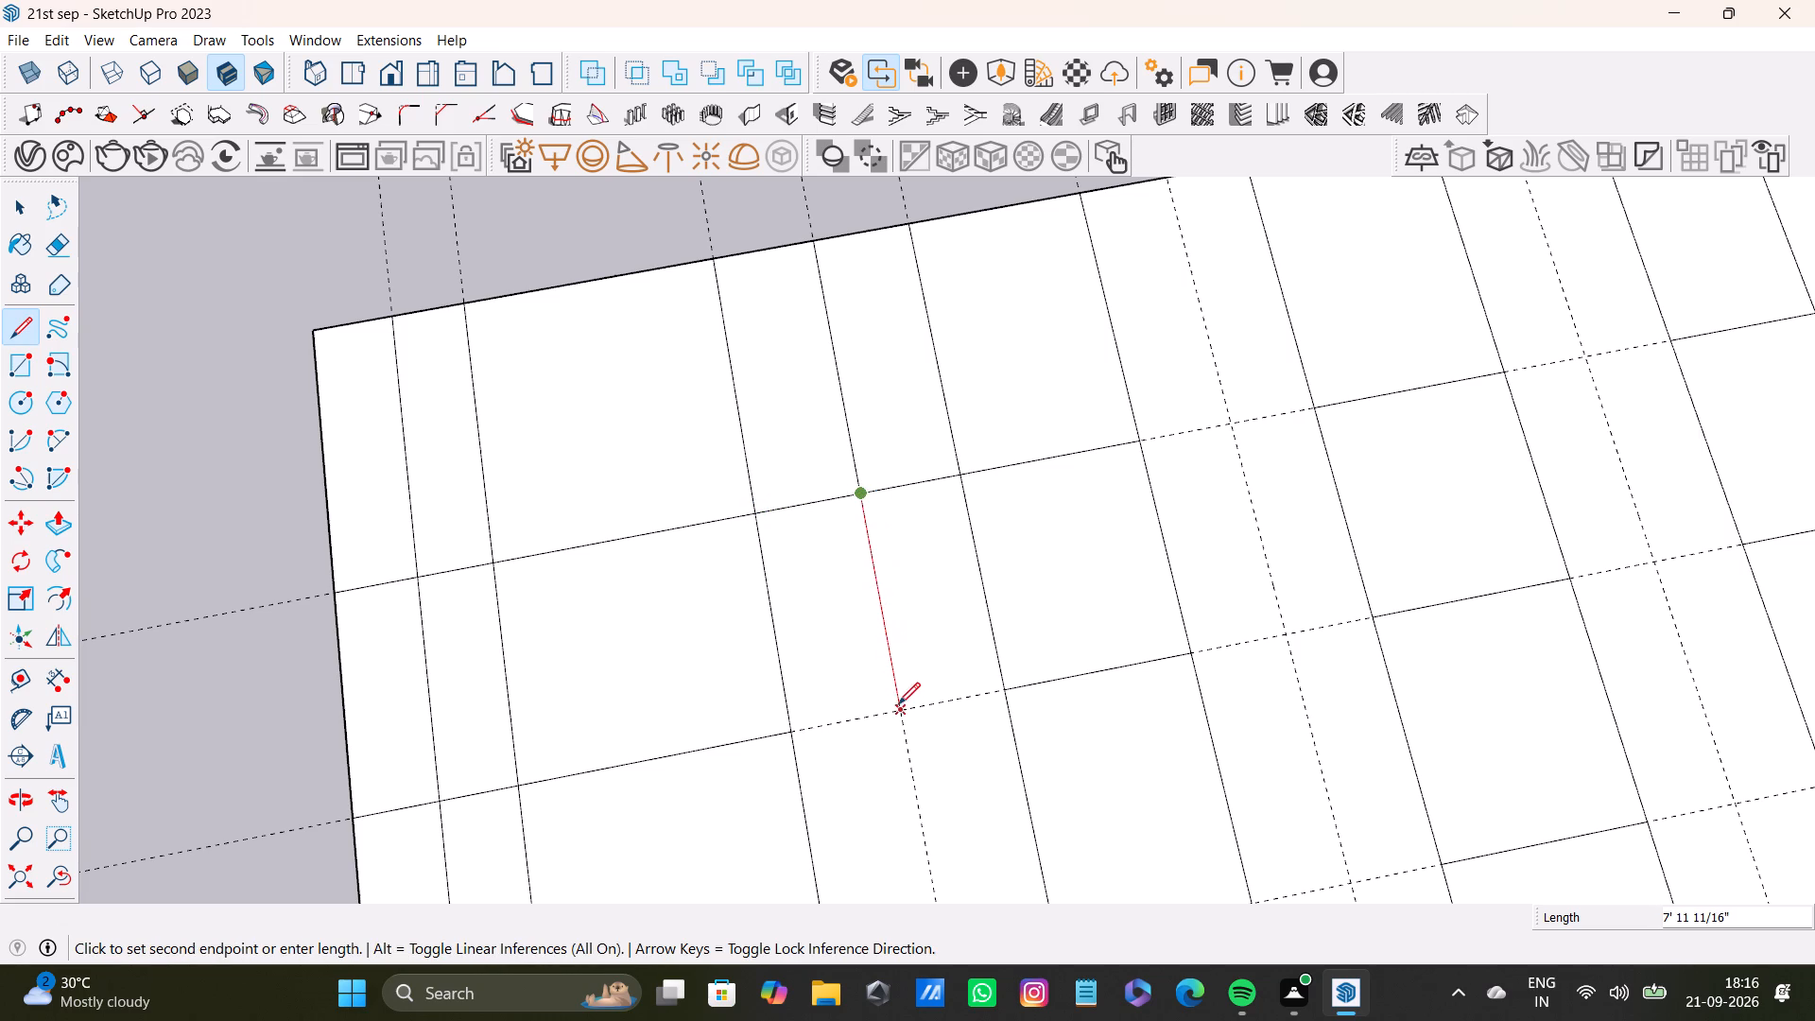
left_click(899, 707)
left_click(1000, 692)
left_click_drag(904, 710, 882, 714)
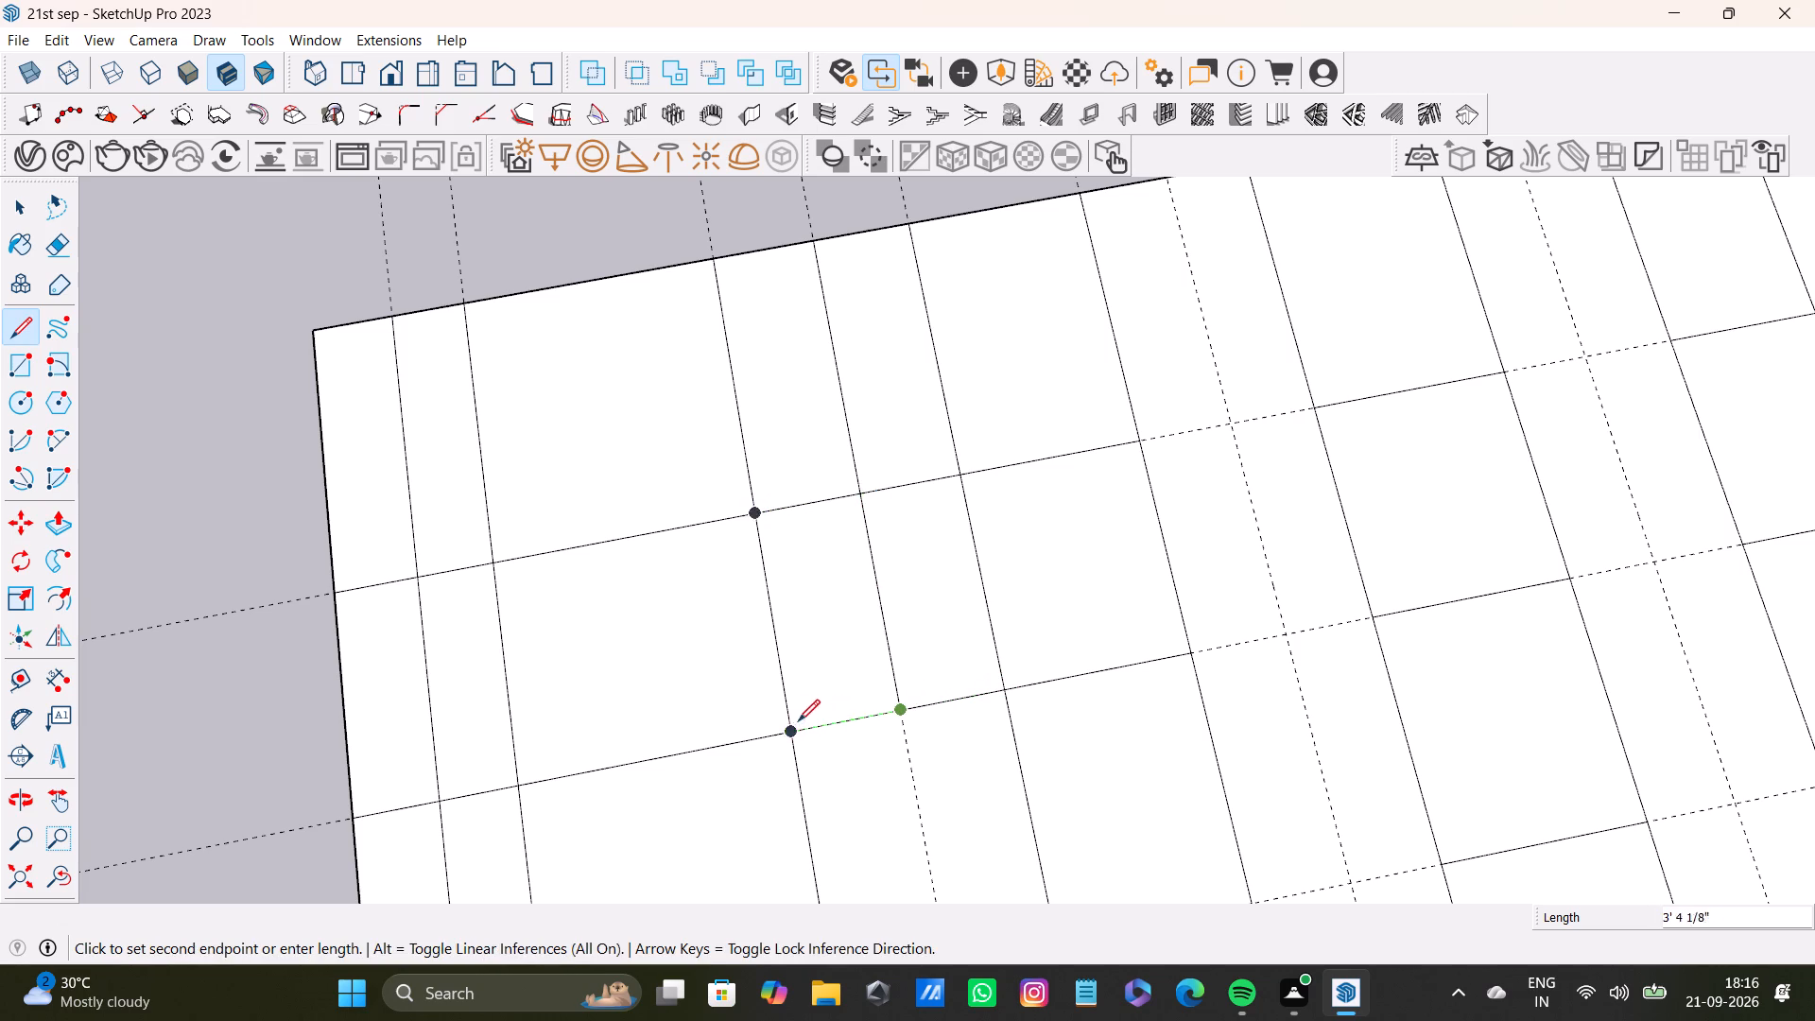
left_click(787, 725)
Extend the middle line through the third cell of the second narrow strip and draw cross lines to both strip sides.
scroll(876, 726, "down", 3)
middle_click_drag(899, 739, 846, 532, "shift")
scroll(842, 529, "up", 3)
left_click_drag(844, 494, 842, 504)
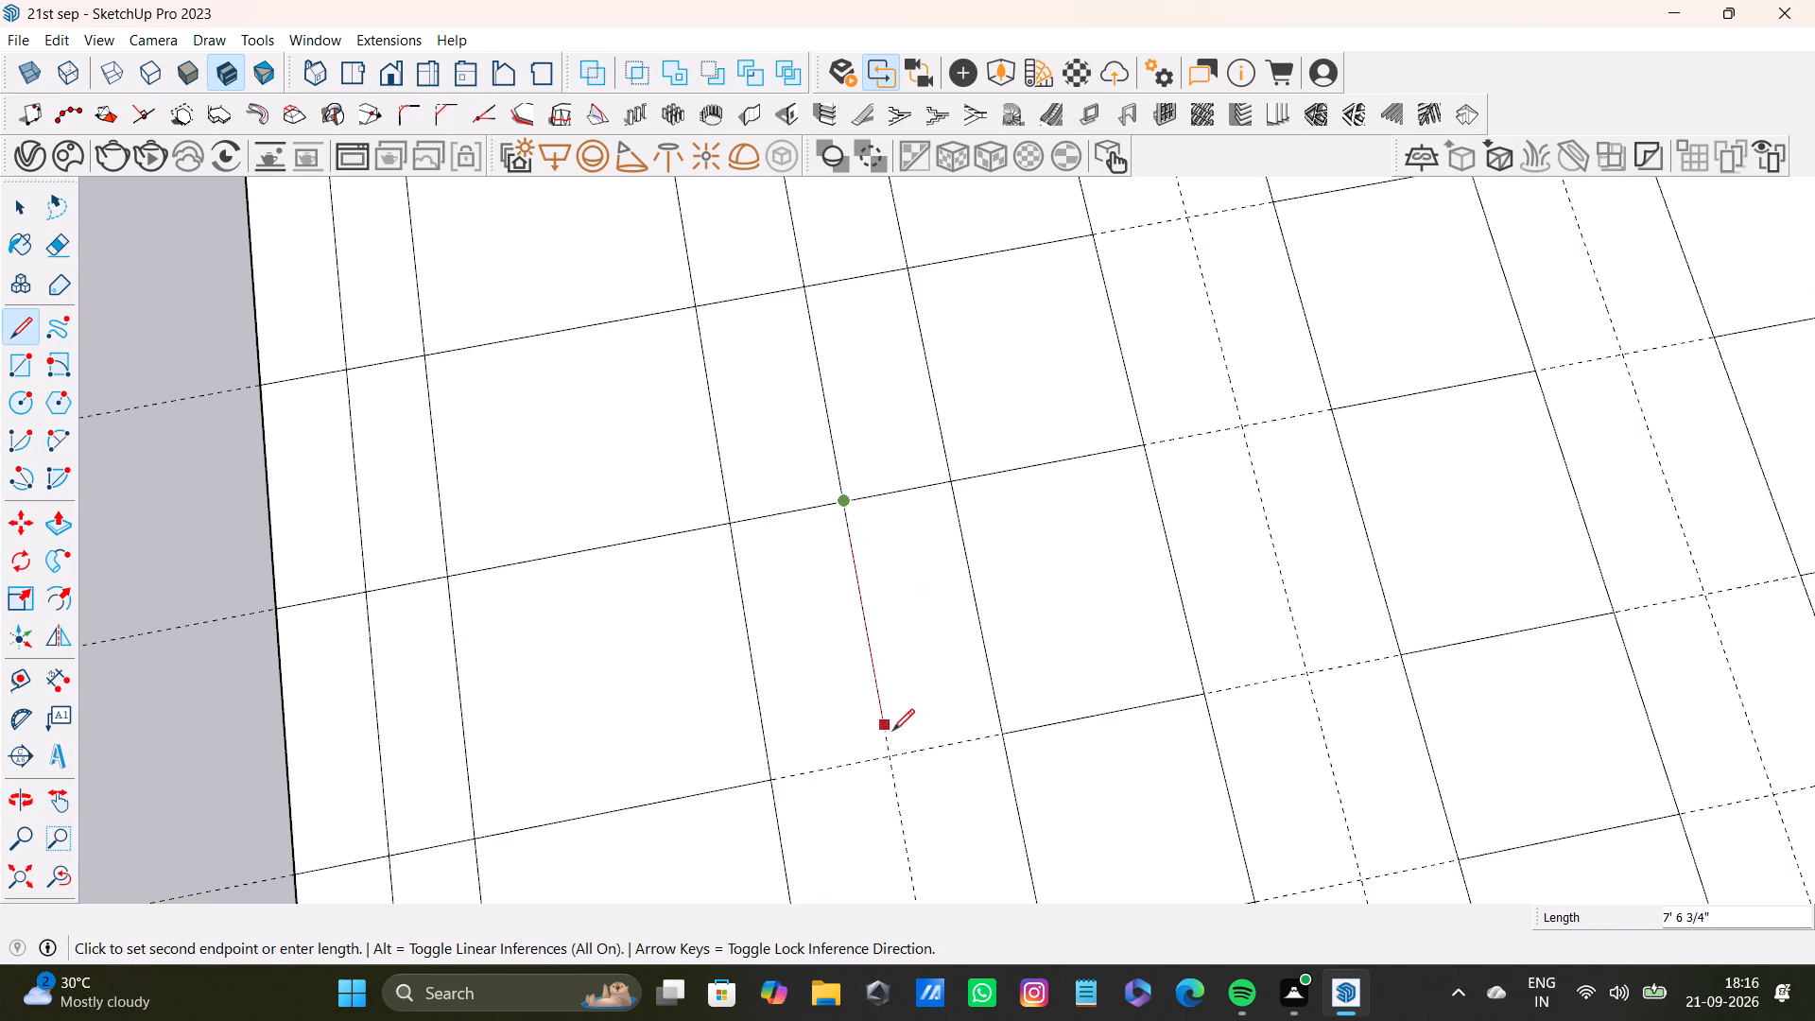
left_click(900, 755)
left_click(1007, 735)
left_click_drag(893, 760, 875, 762)
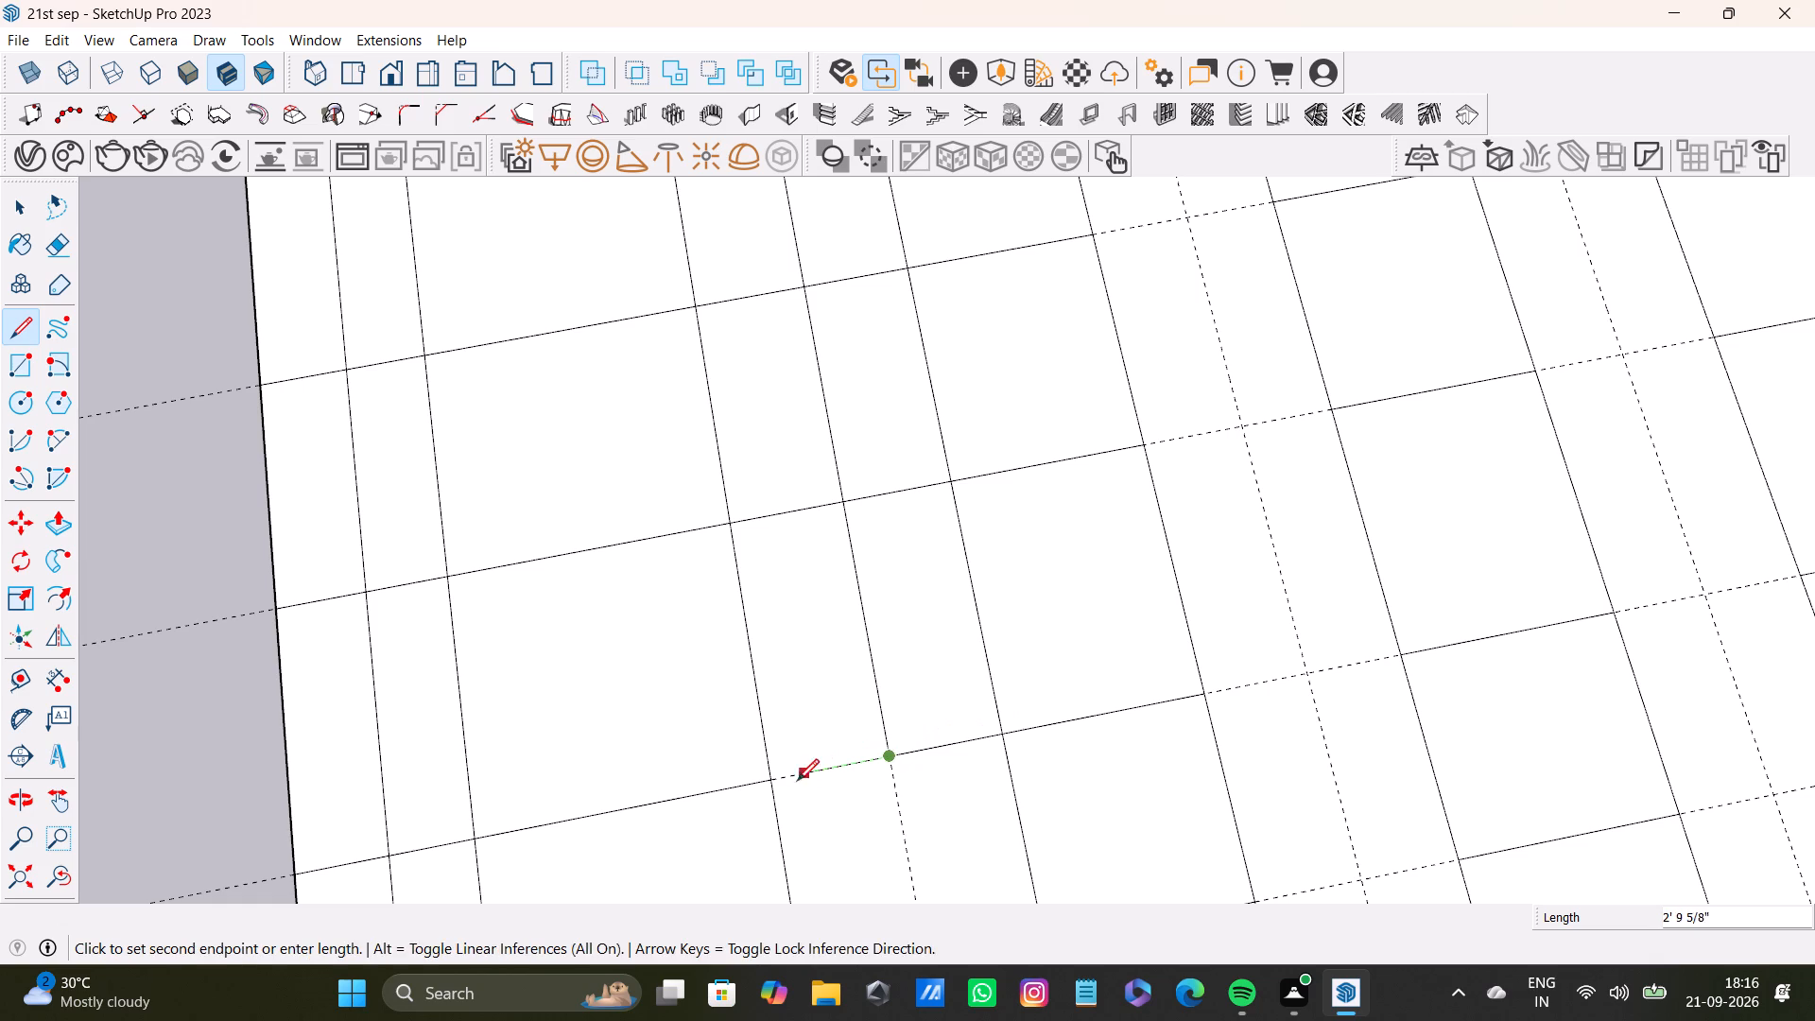
left_click(777, 785)
Extend the middle line through the fourth cell of the second narrow strip and draw cross lines to both strip sides.
scroll(836, 795, "down", 2)
middle_click_drag(849, 806, 775, 570, "shift")
scroll(774, 568, "up", 4)
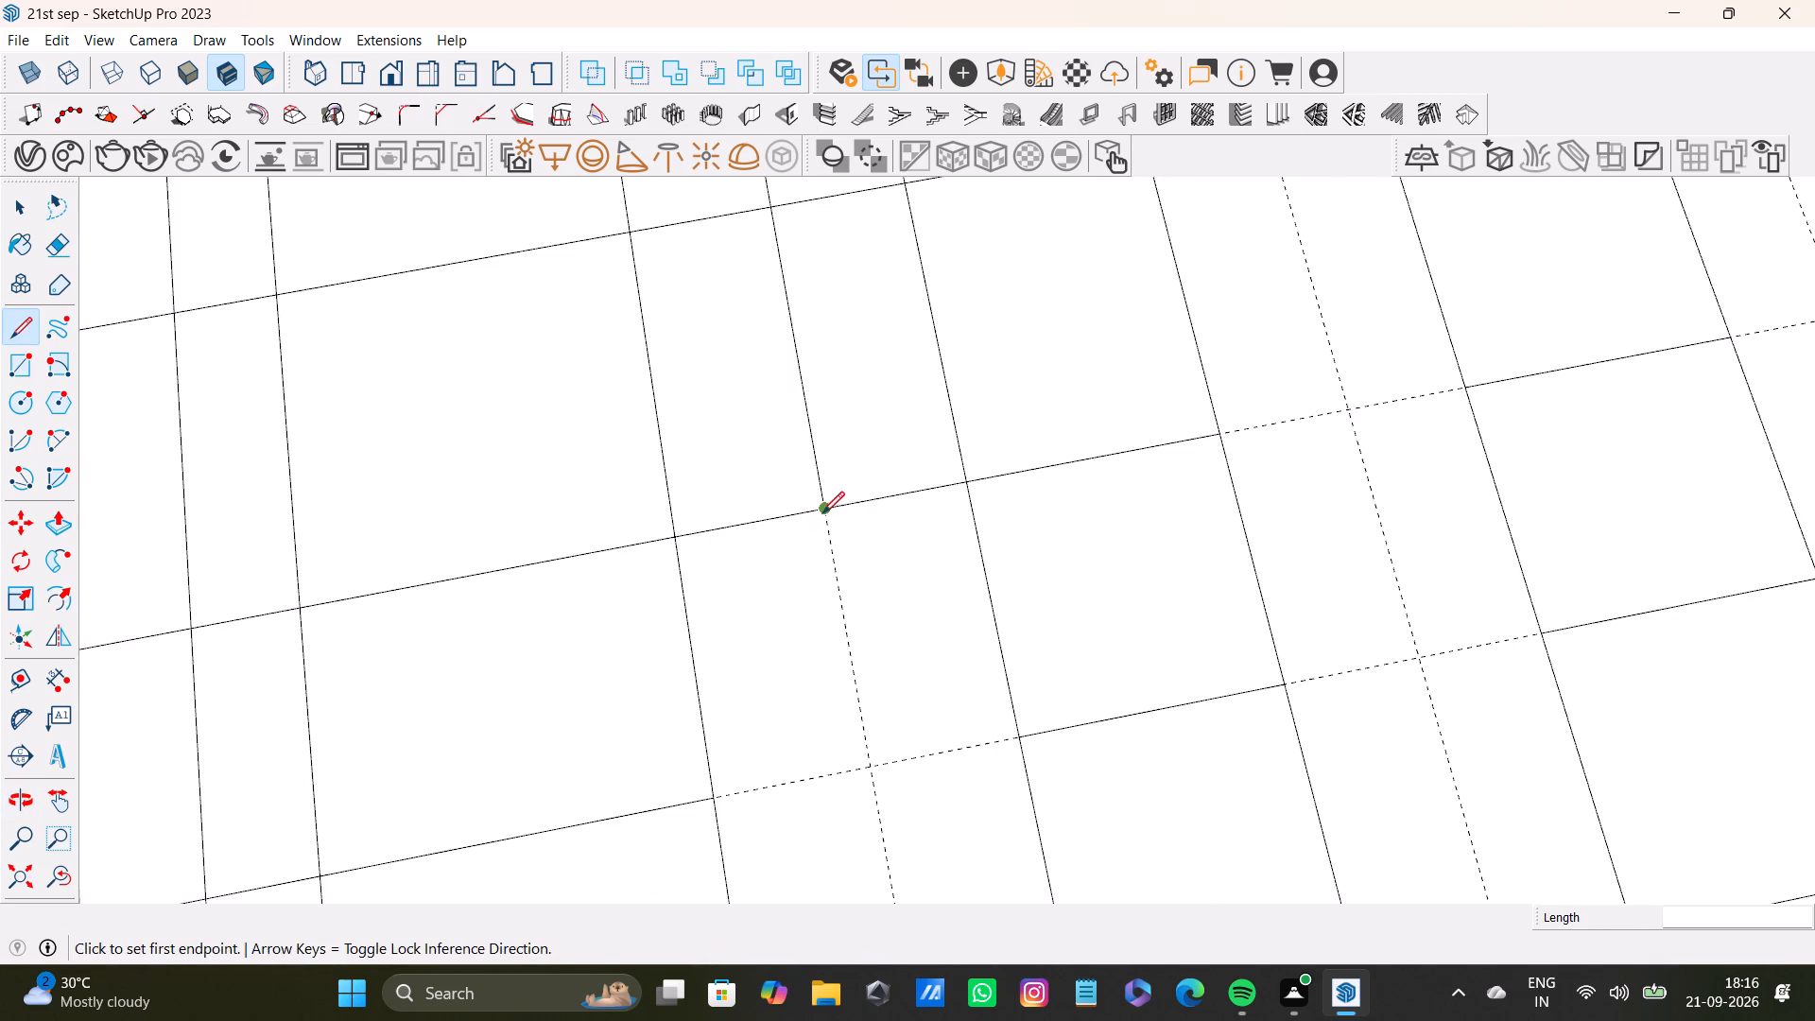
left_click(824, 513)
left_click_drag(873, 765, 886, 761)
left_click(1012, 738)
left_click_drag(868, 770, 853, 770)
left_click(710, 792)
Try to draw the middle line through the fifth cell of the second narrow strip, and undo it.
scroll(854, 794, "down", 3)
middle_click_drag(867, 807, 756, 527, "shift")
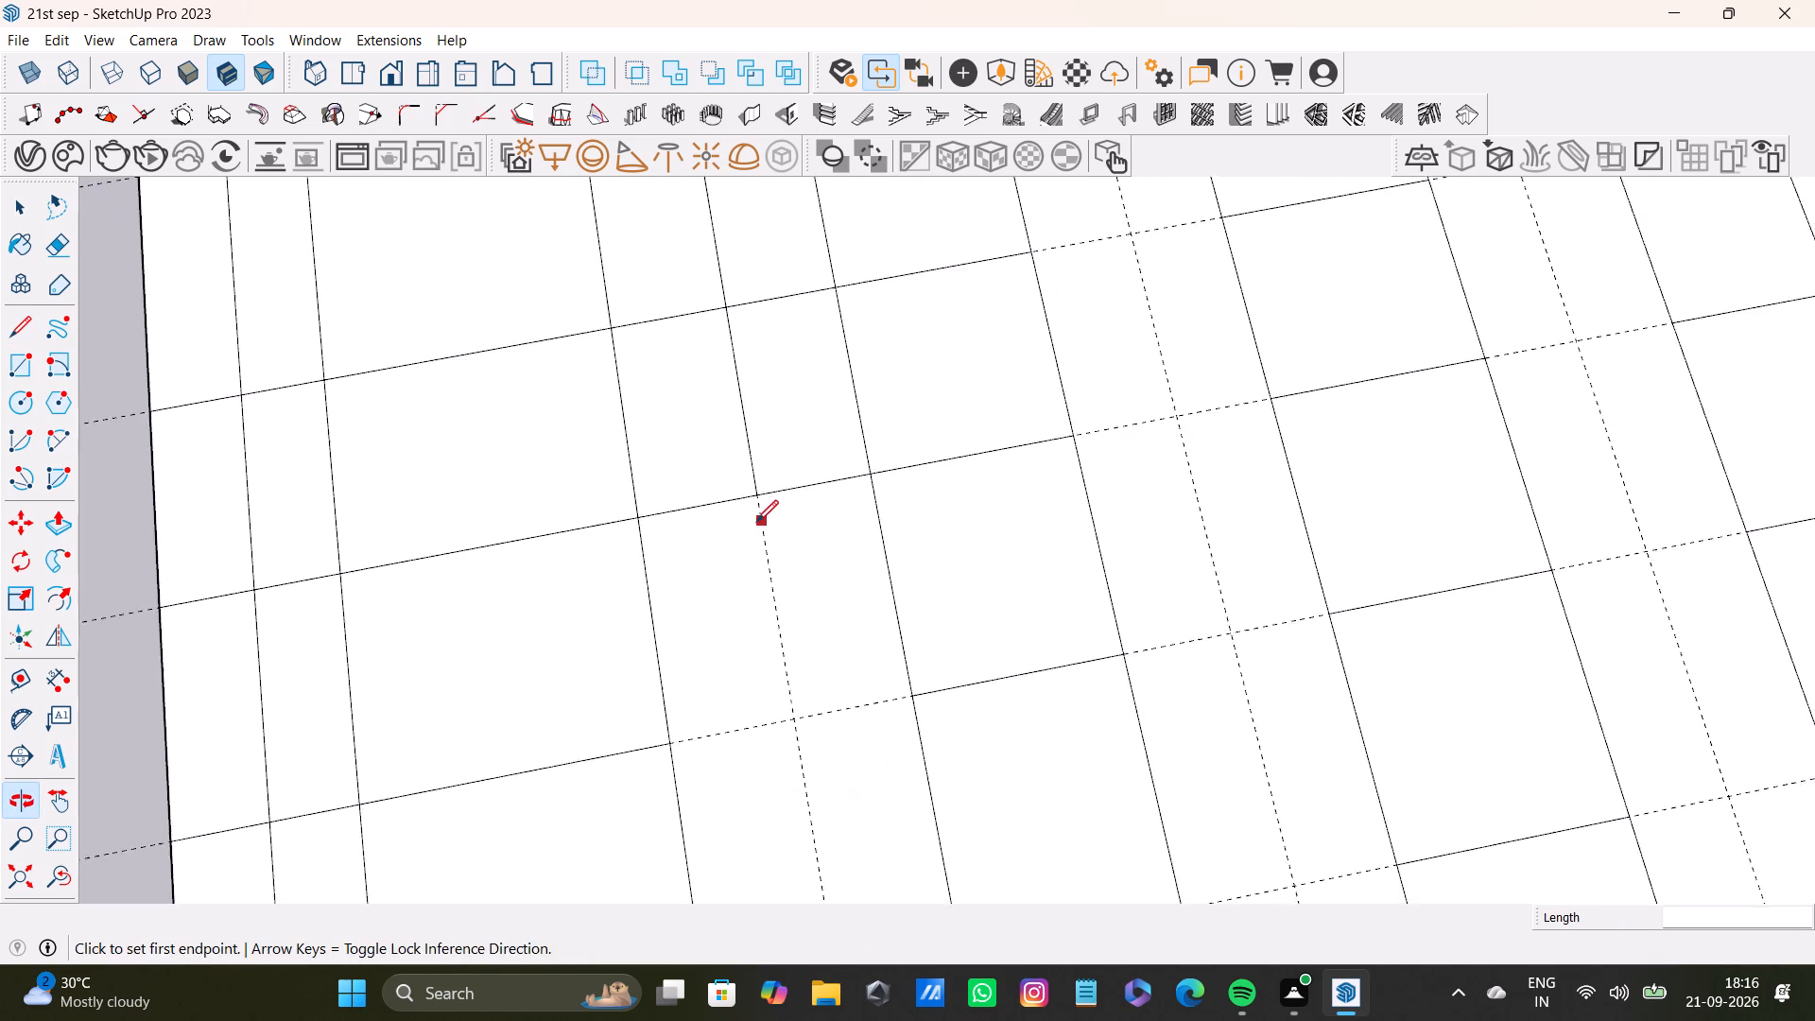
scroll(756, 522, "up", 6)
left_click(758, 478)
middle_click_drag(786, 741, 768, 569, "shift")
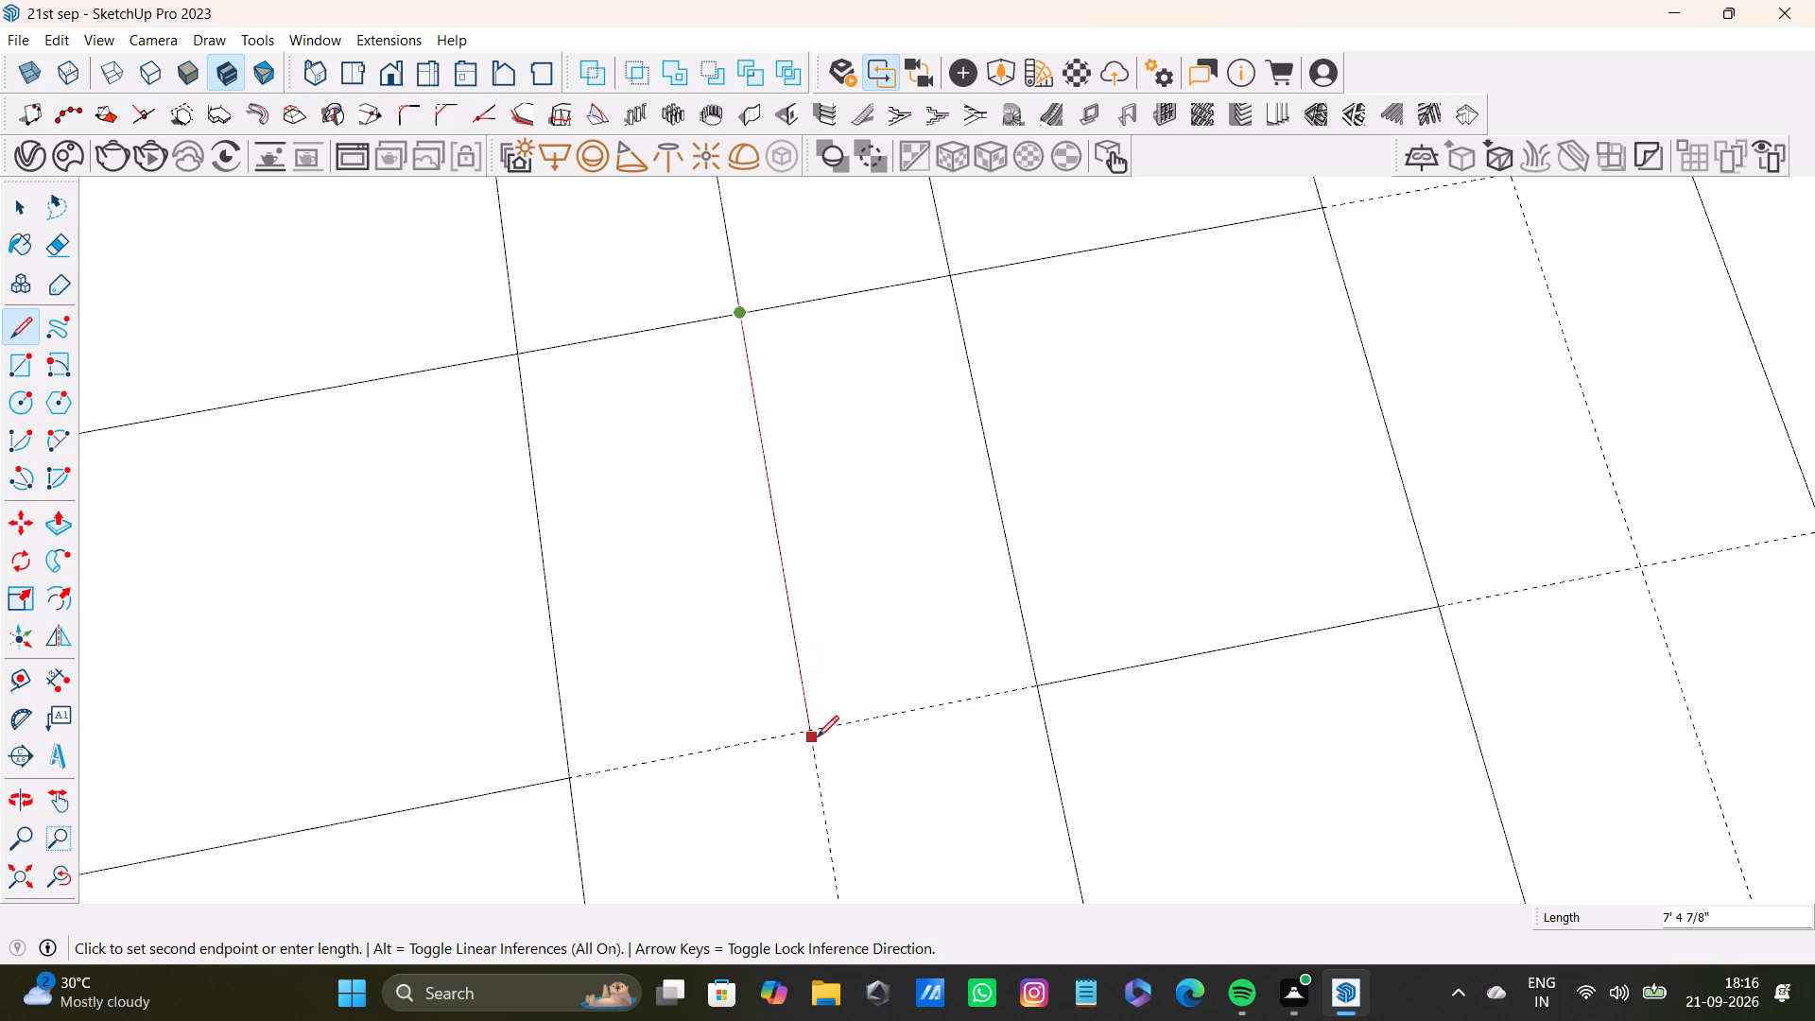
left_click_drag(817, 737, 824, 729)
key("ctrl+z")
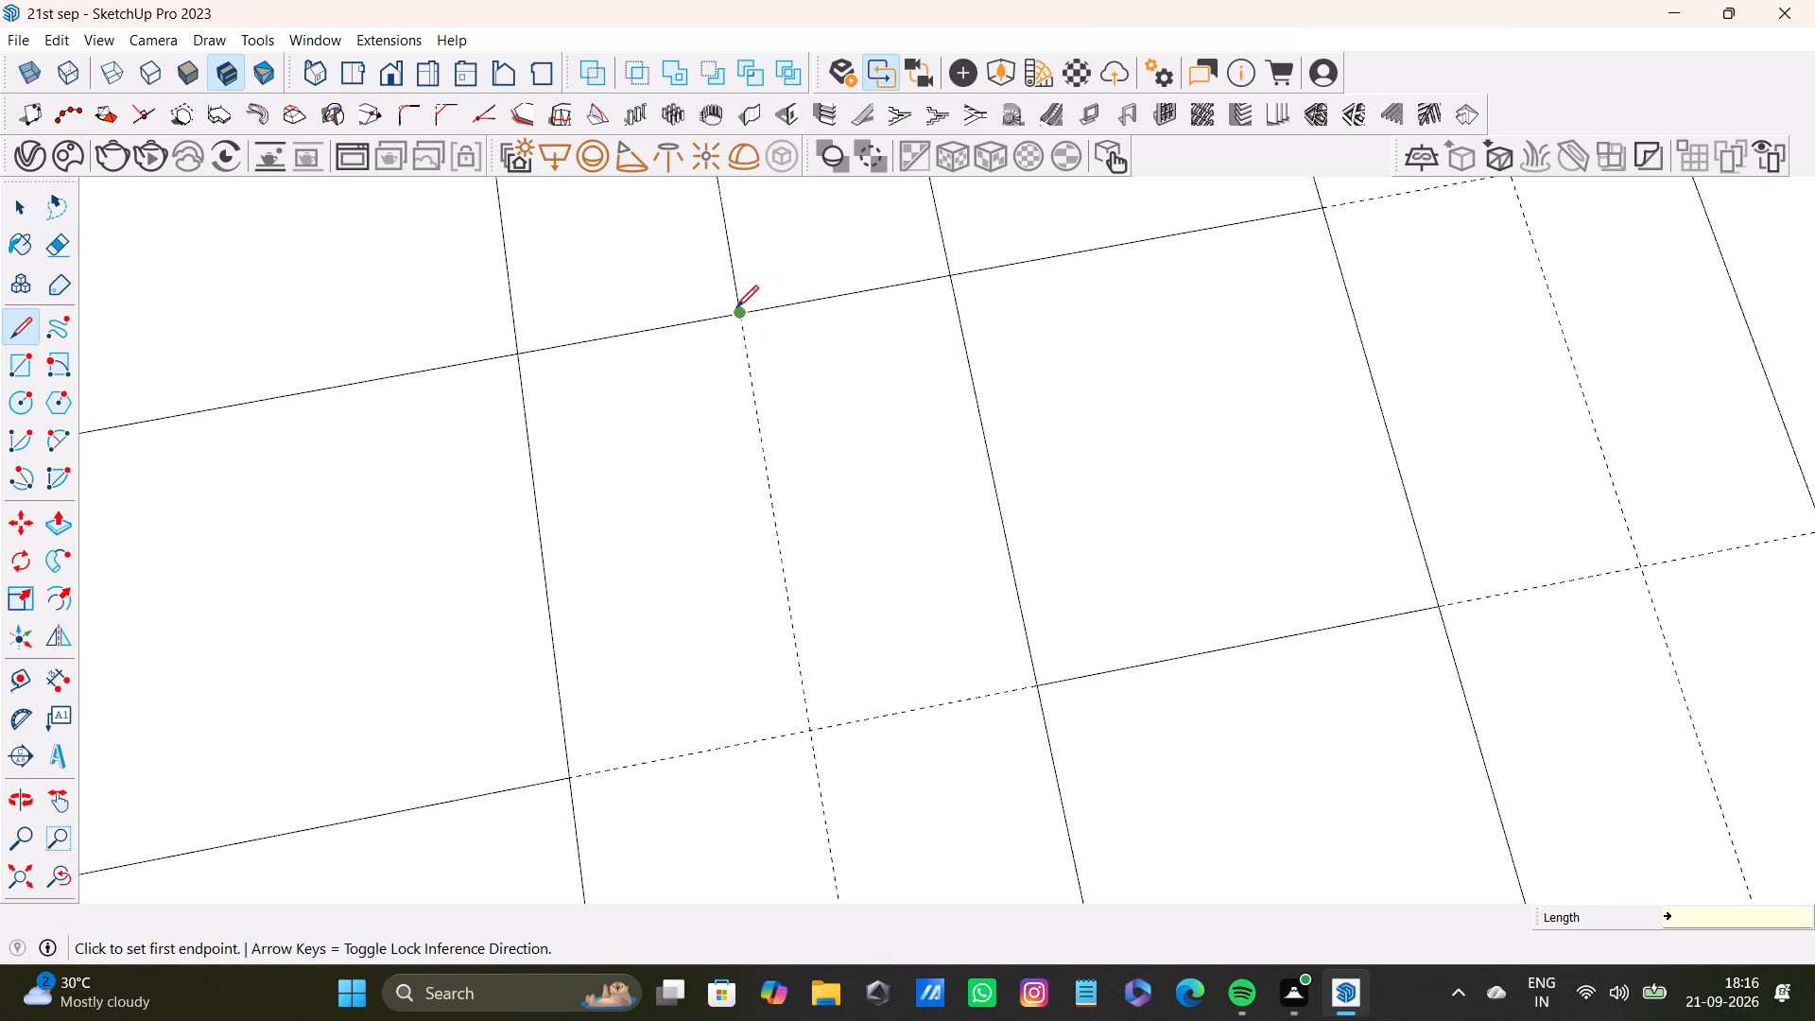
Draw the middle line along the guide through the second narrow strip's fifth cell, with cross lines to both strip sides.
left_click_drag(735, 306, 737, 317)
left_click_drag(812, 734, 833, 730)
left_click(1033, 691)
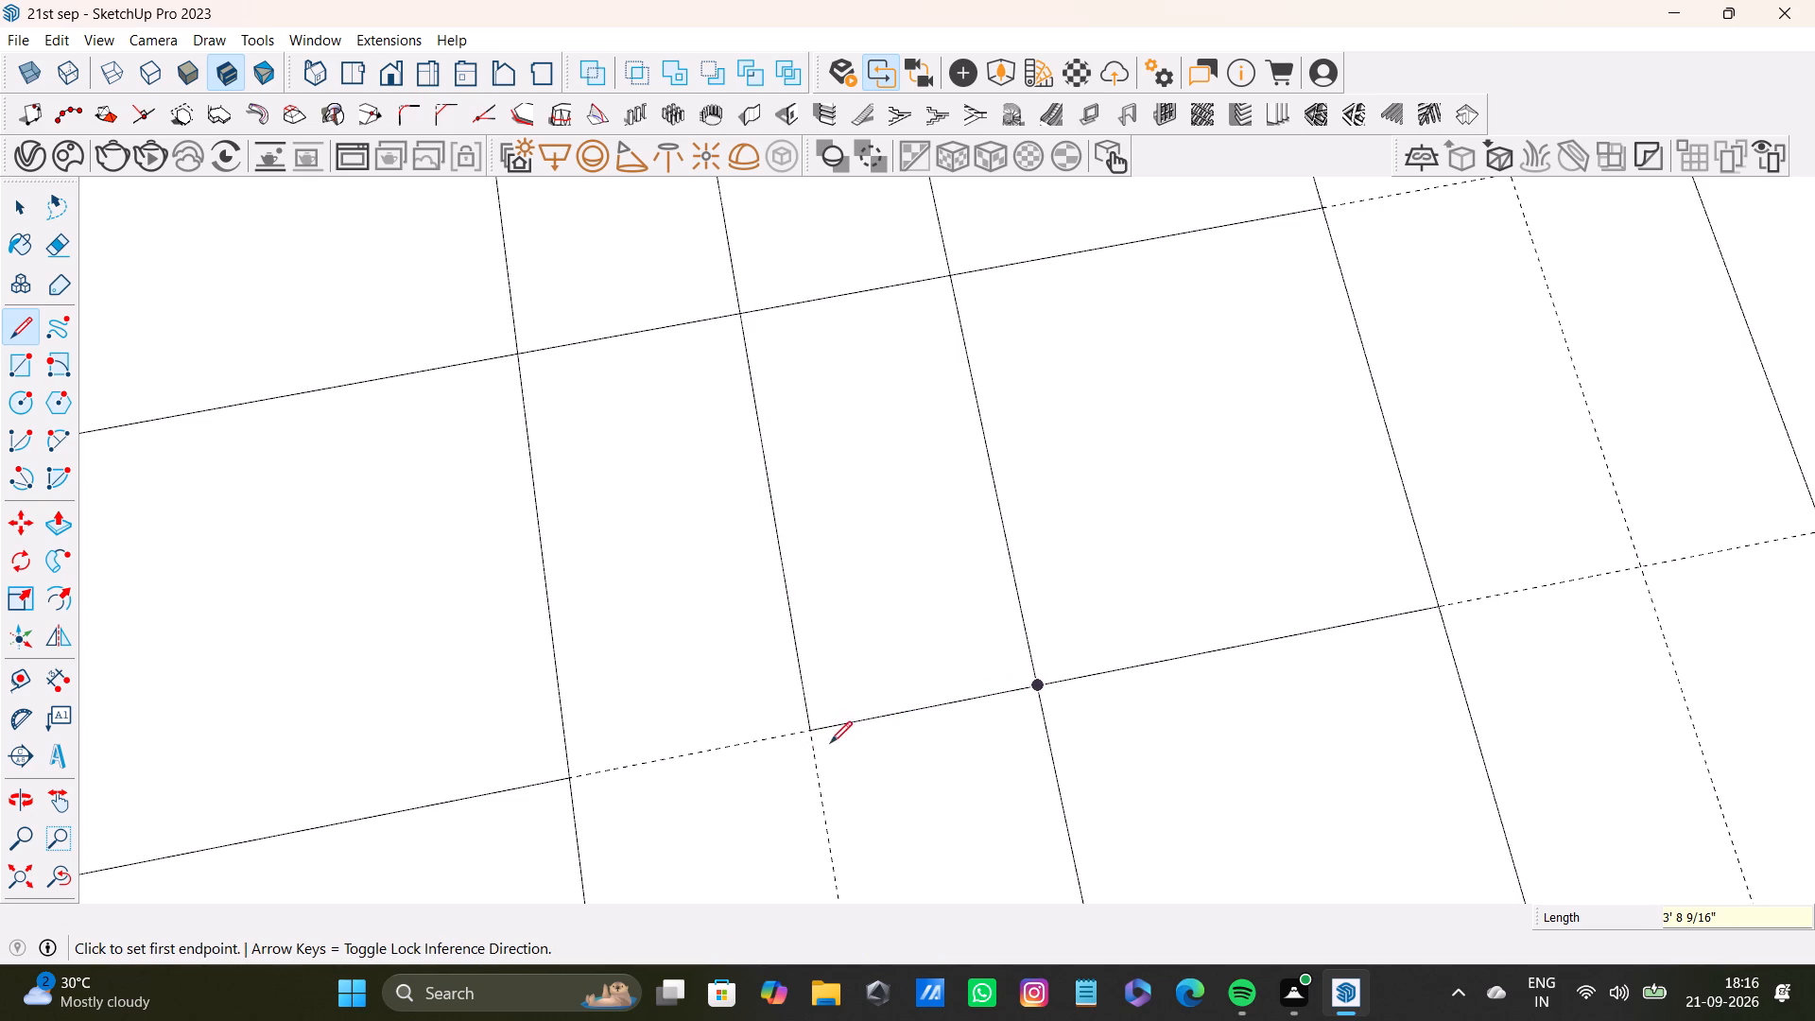
left_click(805, 738)
left_click(568, 773)
Extend the middle line through the sixth cell of the second narrow strip and draw cross lines to both strip sides.
scroll(750, 783, "down", 3)
middle_click_drag(794, 815, 771, 642, "shift")
scroll(770, 641, "up", 4)
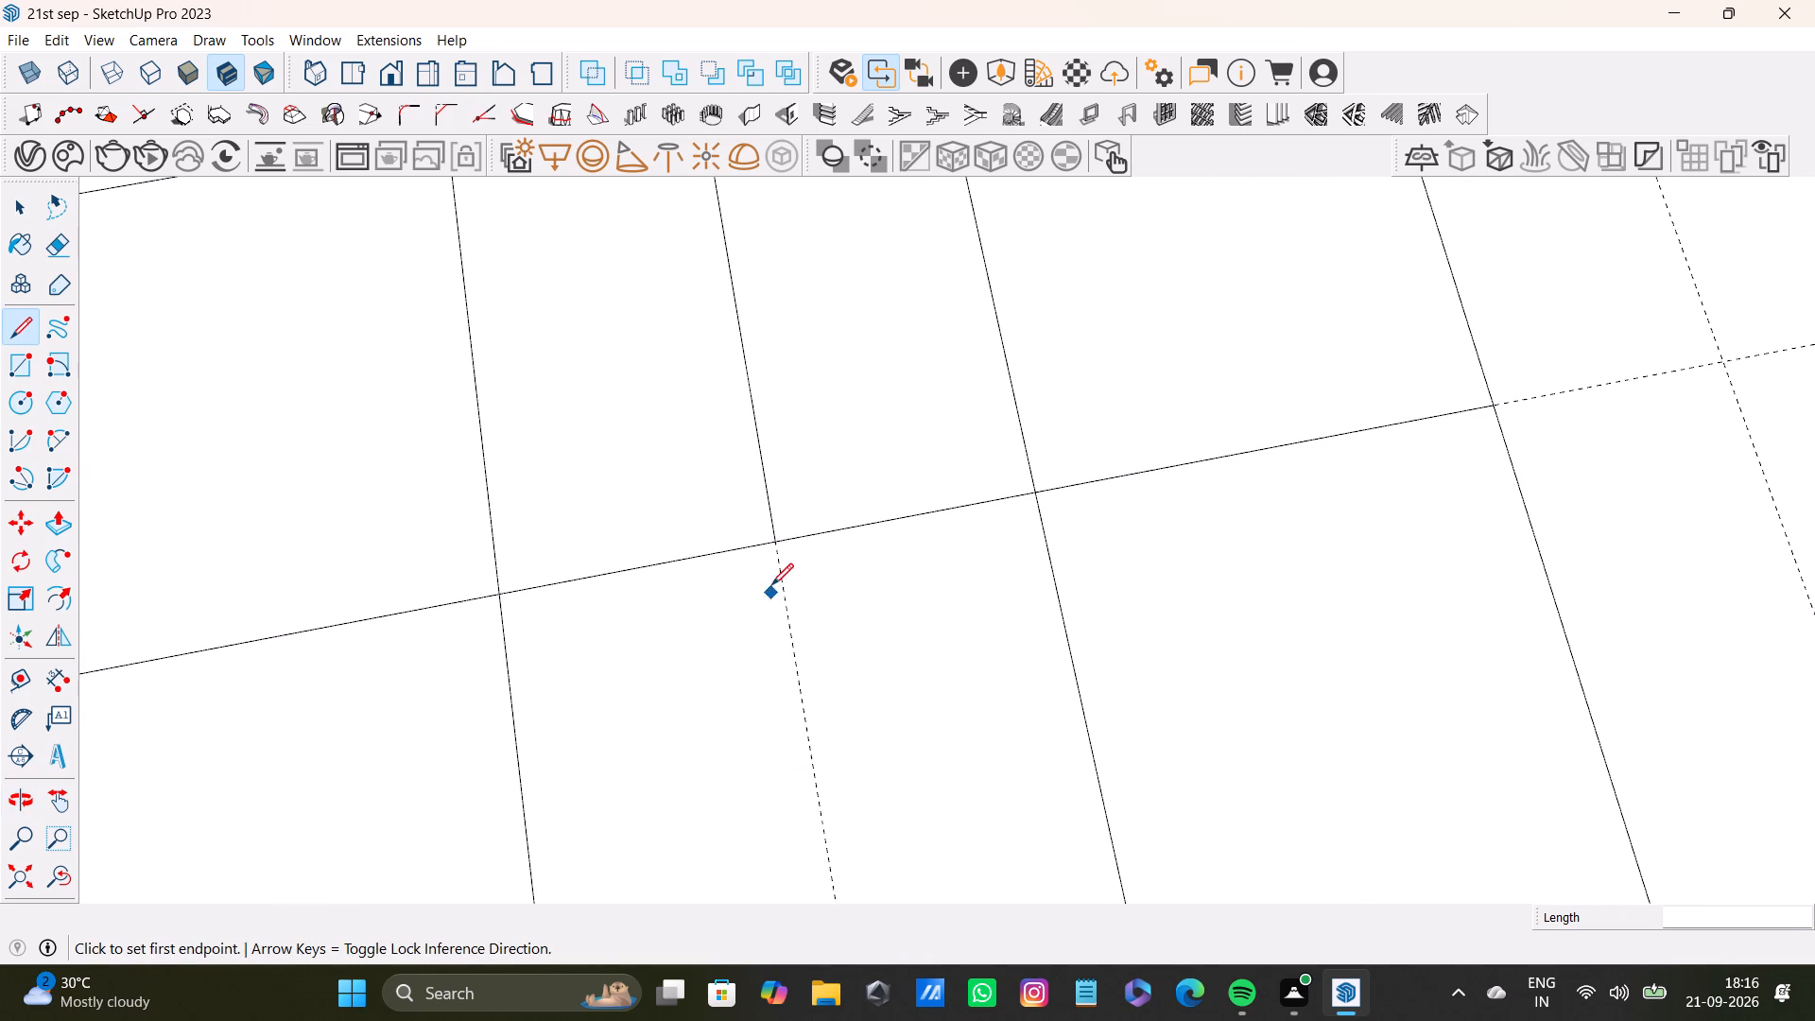
left_click(771, 538)
scroll(811, 649, "down", 2)
middle_click_drag(827, 703, 774, 532, "shift")
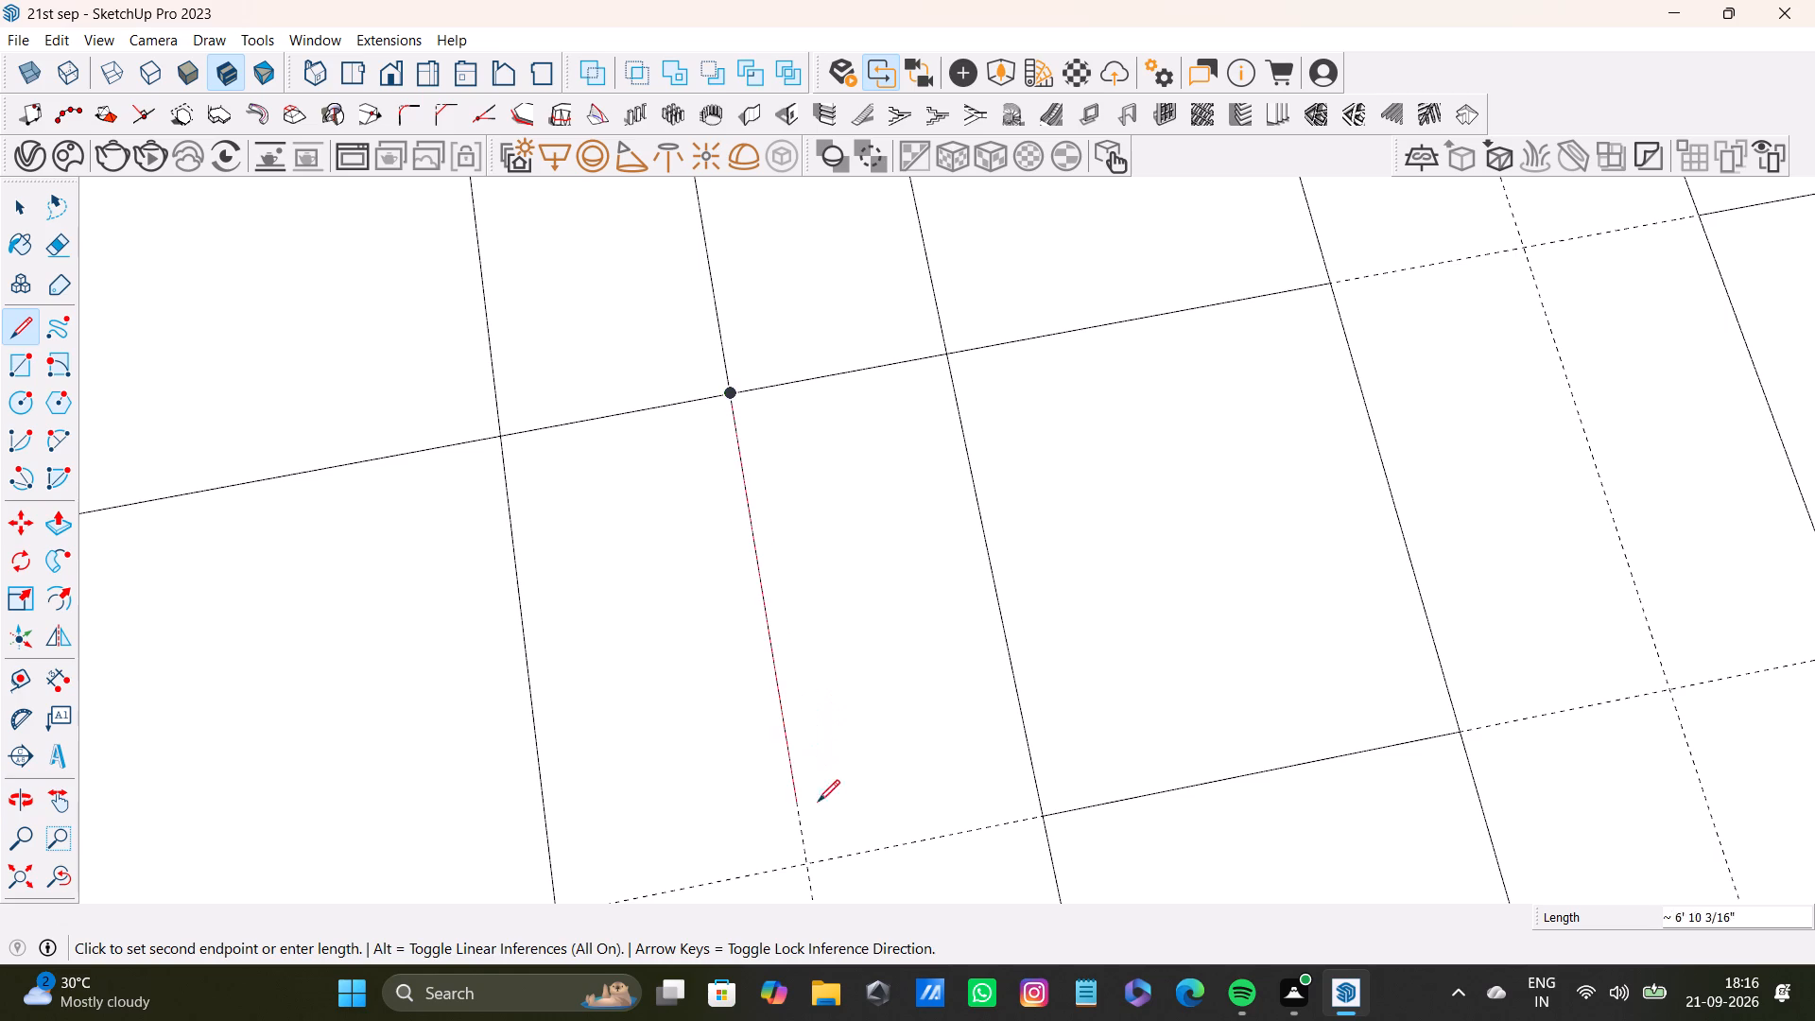
left_click_drag(808, 865, 821, 859)
left_click(1040, 817)
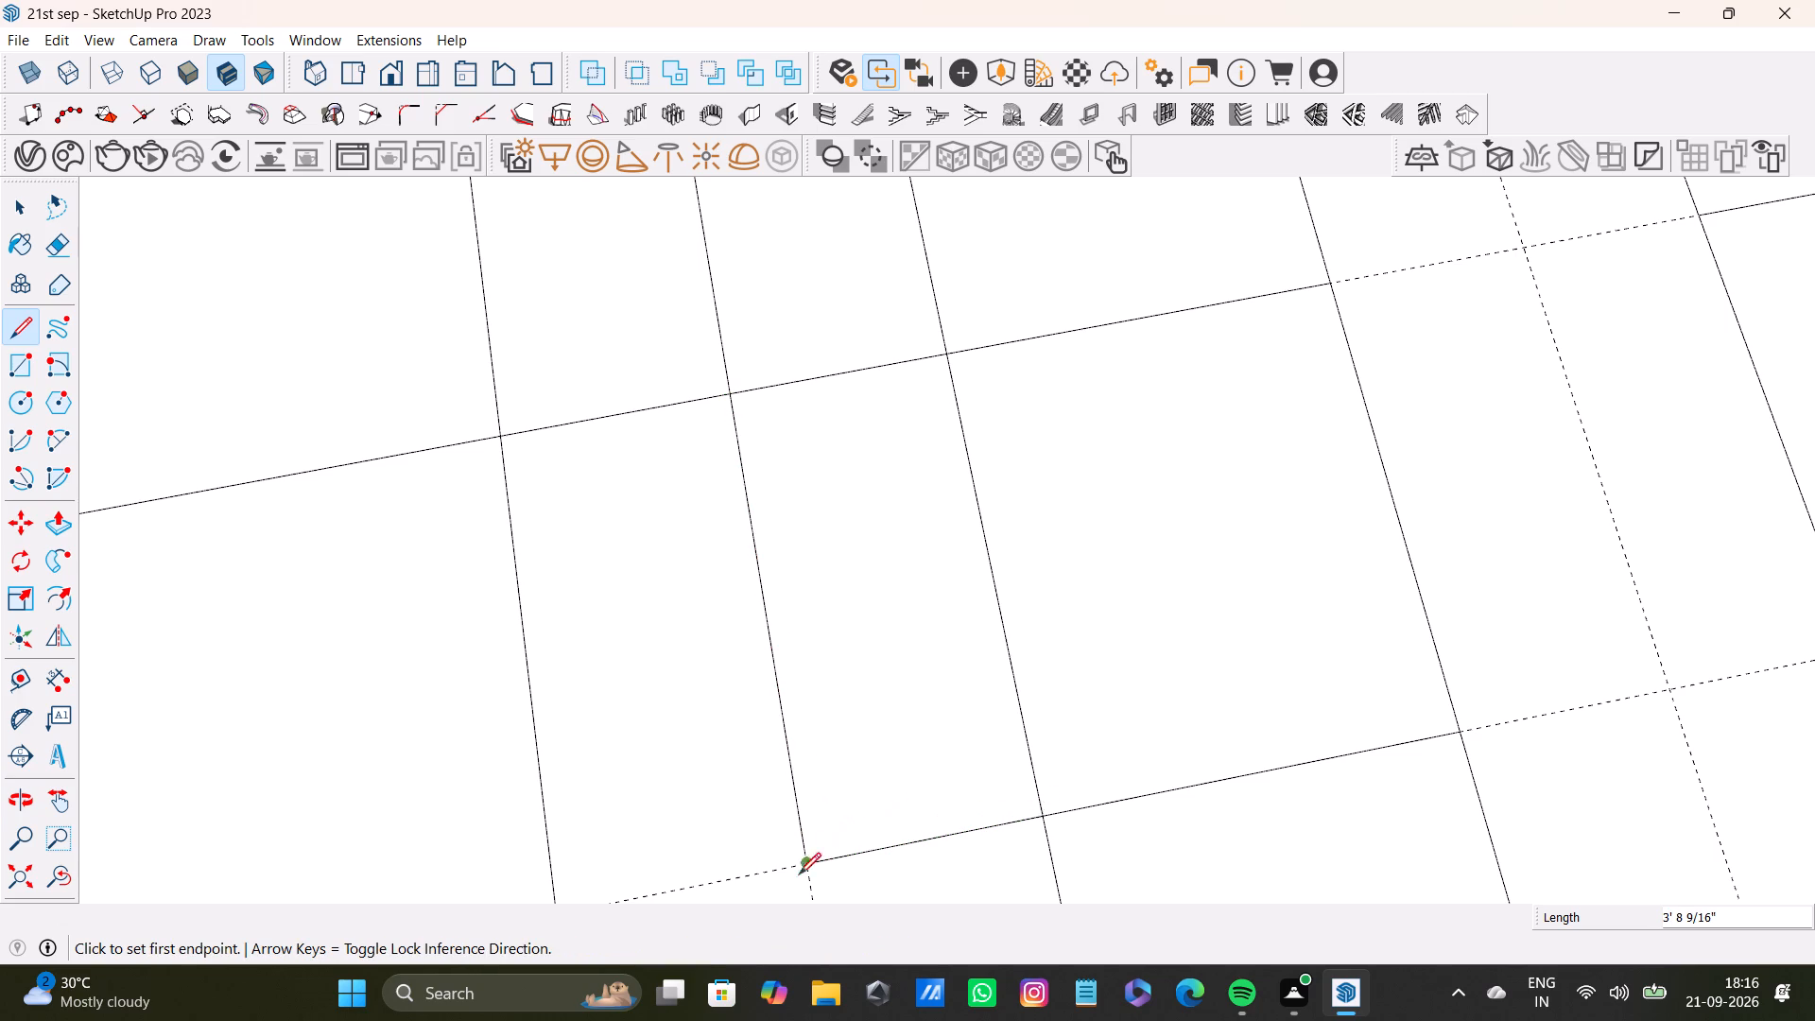
left_click_drag(810, 865, 797, 876)
middle_click_drag(628, 858, 551, 629, "shift")
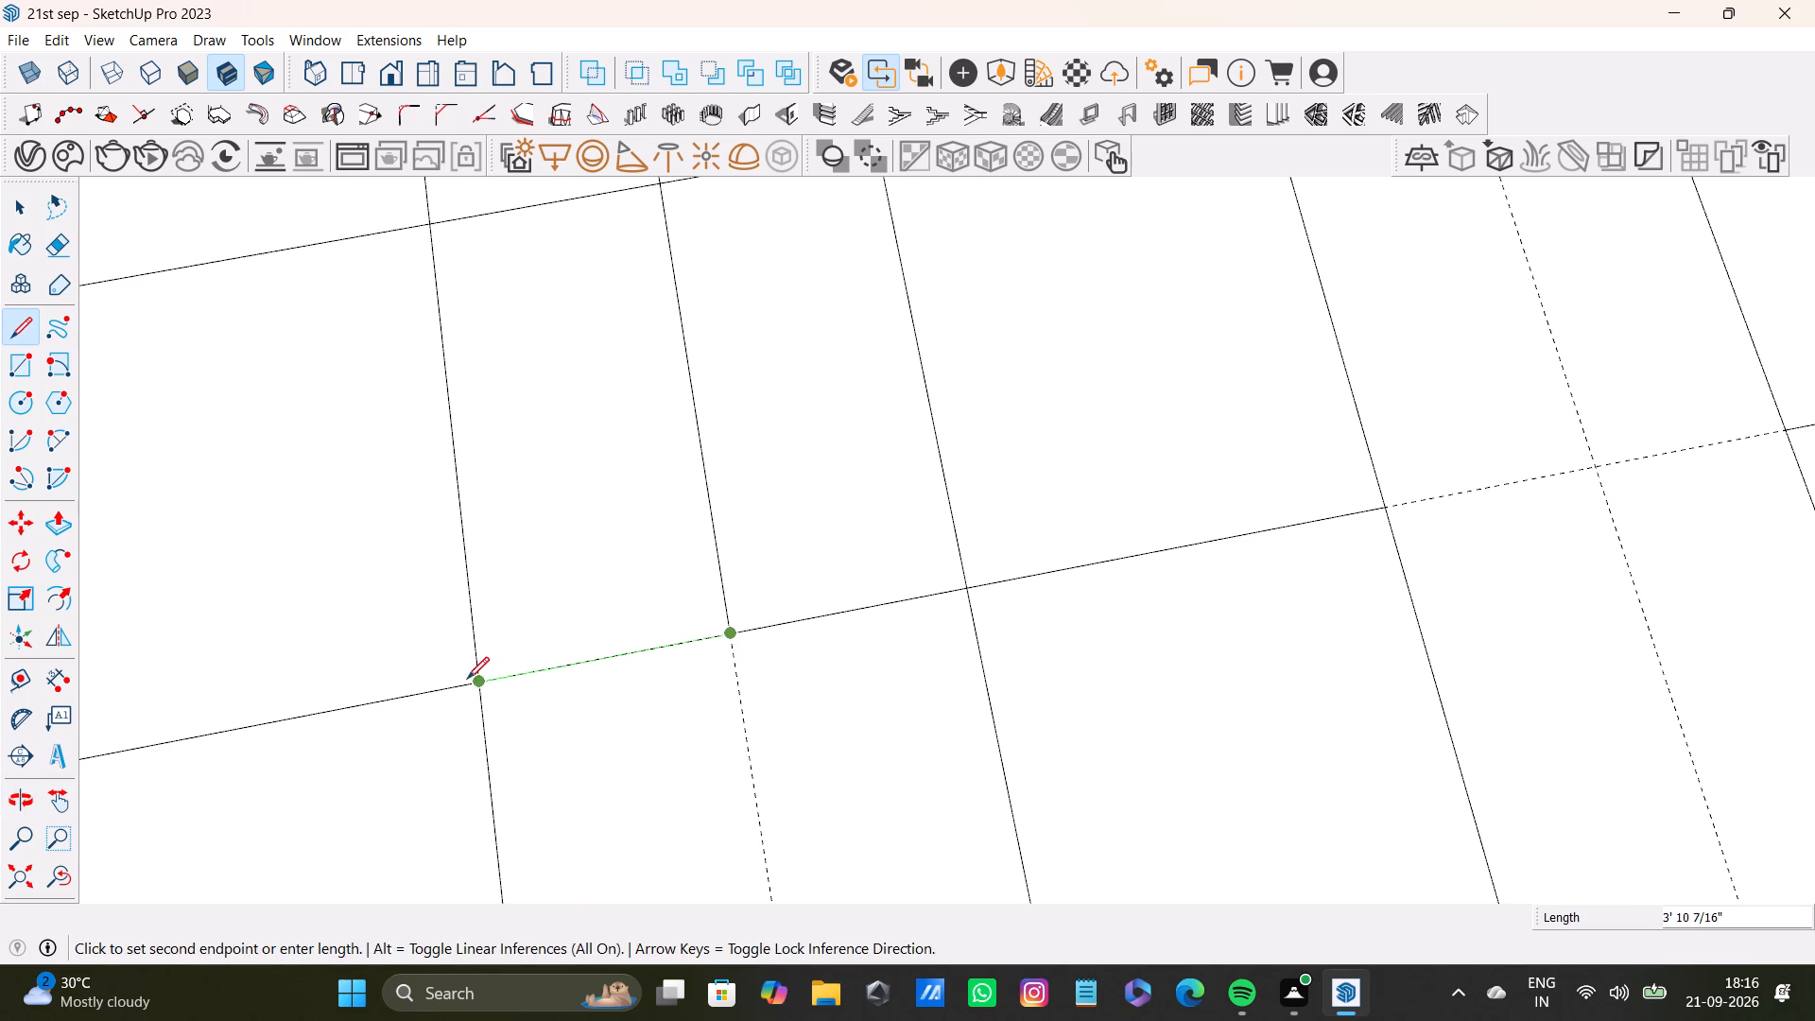
left_click(467, 679)
Extend the middle line through the seventh cell of the second narrow strip and draw cross lines to both strip sides.
left_click(721, 632)
scroll(795, 848, "down", 2)
middle_click_drag(786, 831, 648, 474, "shift")
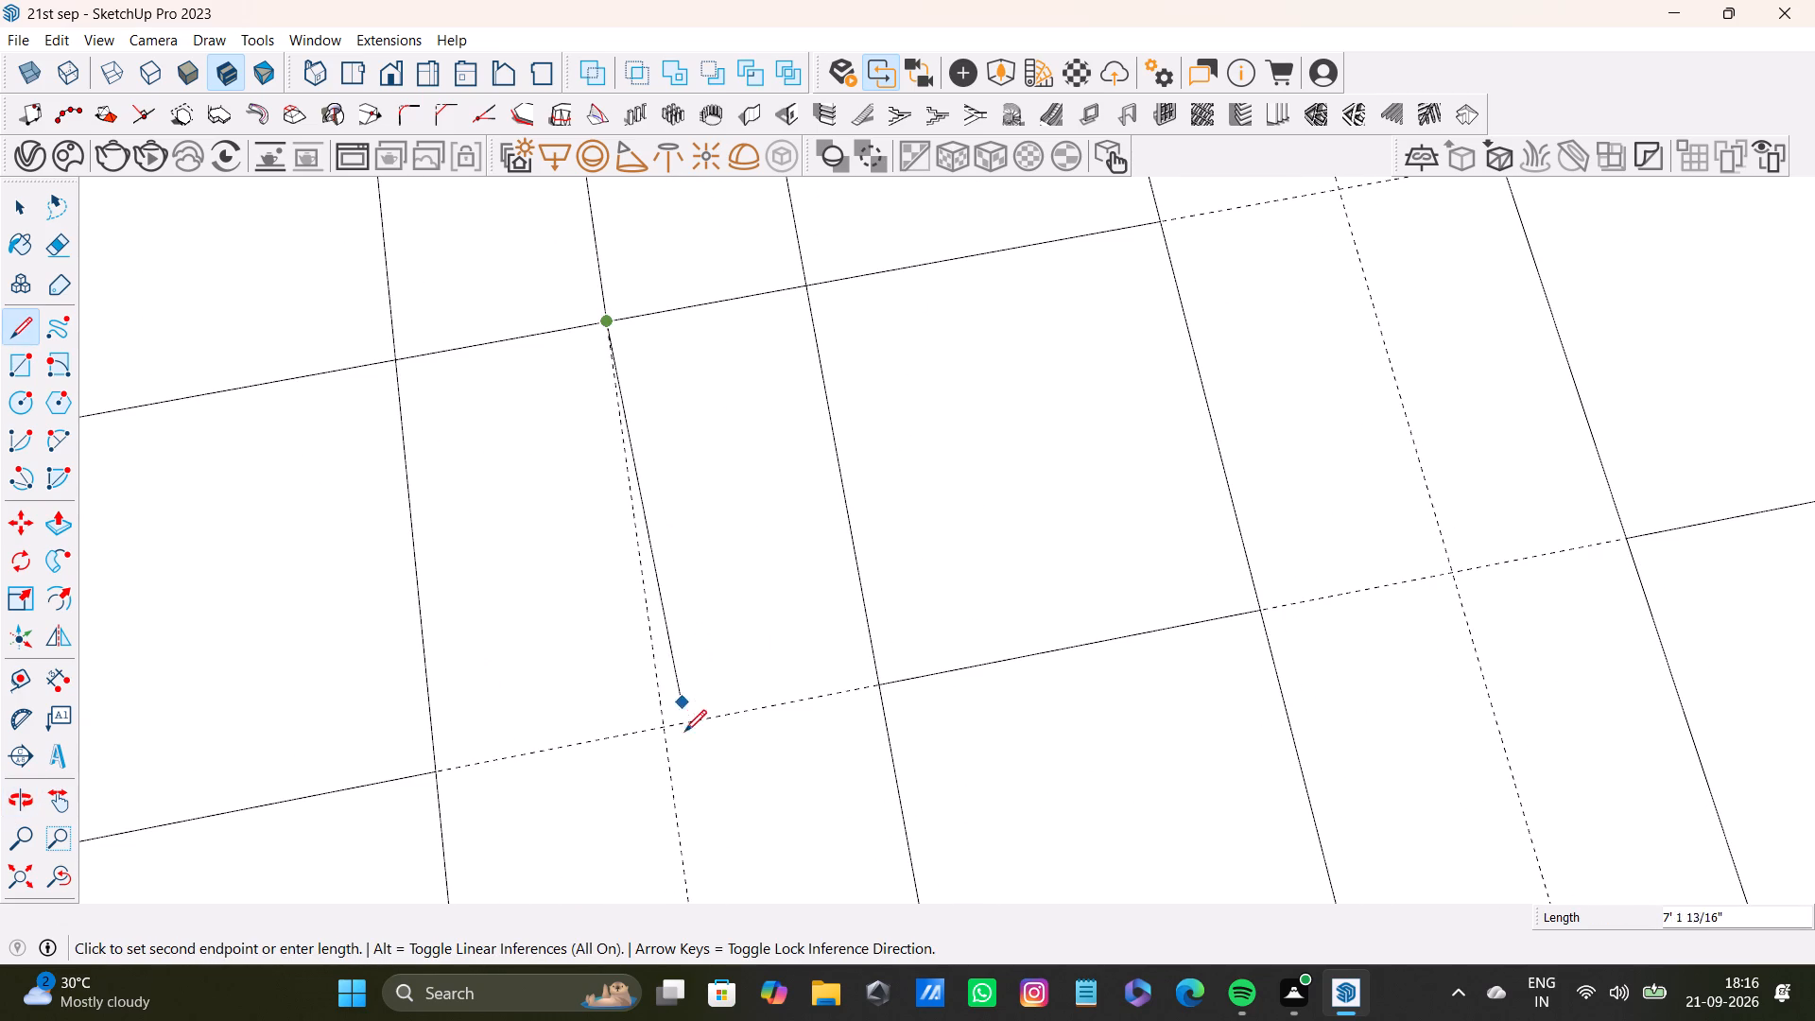
left_click_drag(665, 731, 697, 719)
left_click(873, 685)
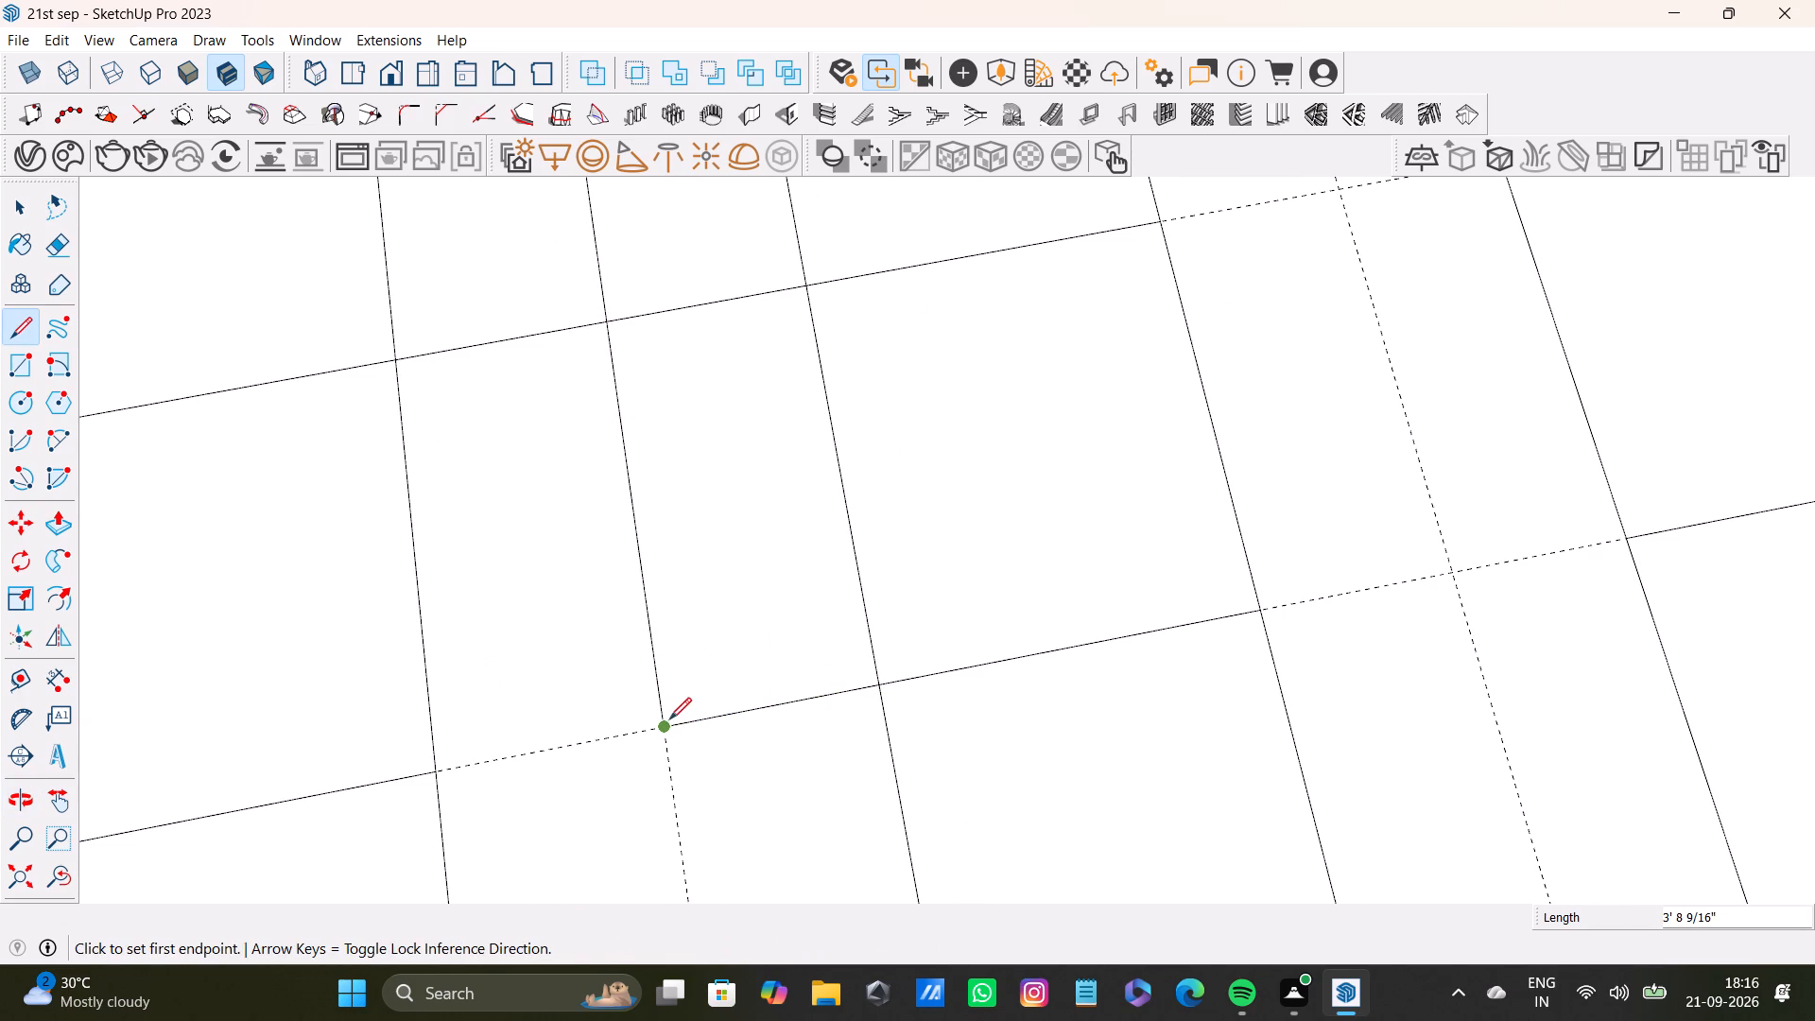
left_click(669, 719)
left_click(434, 763)
Extend the middle line through the eighth cell of the second narrow strip and draw cross lines to both strip sides.
scroll(616, 760, "down", 2)
middle_click_drag(635, 761, 616, 613, "shift")
scroll(622, 598, "up", 3)
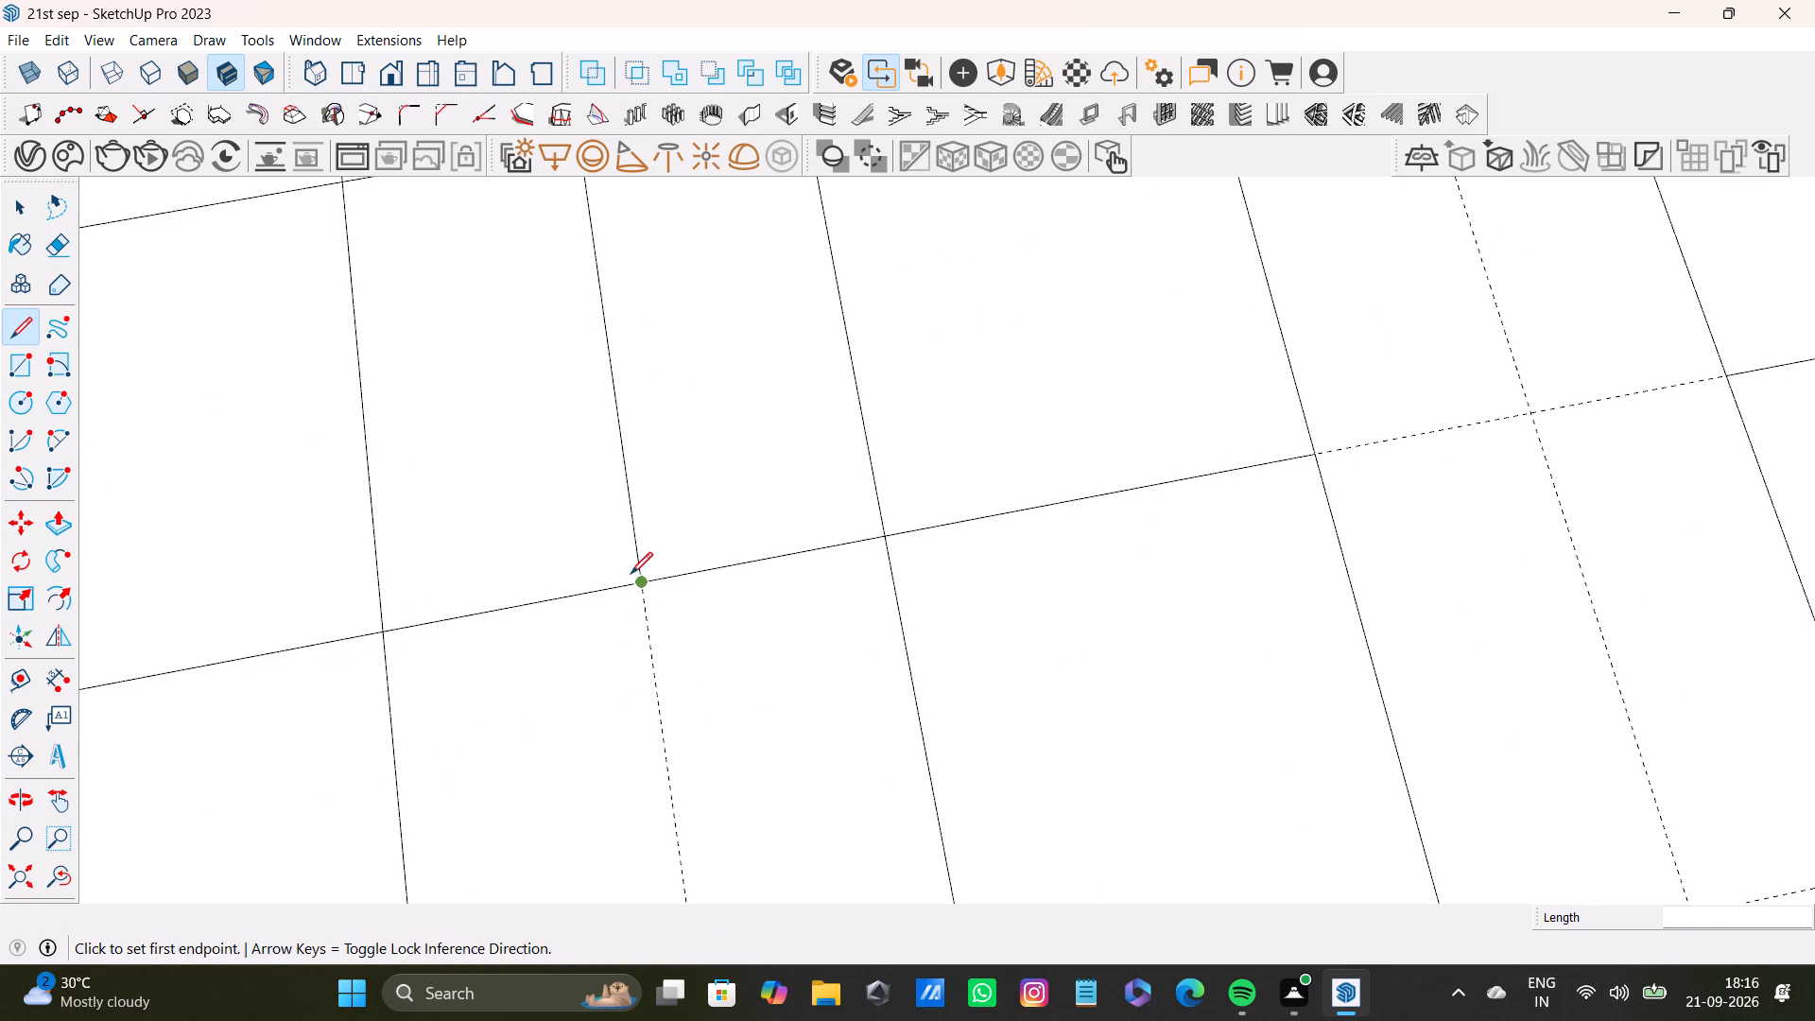
left_click(638, 587)
middle_click_drag(675, 796, 610, 550)
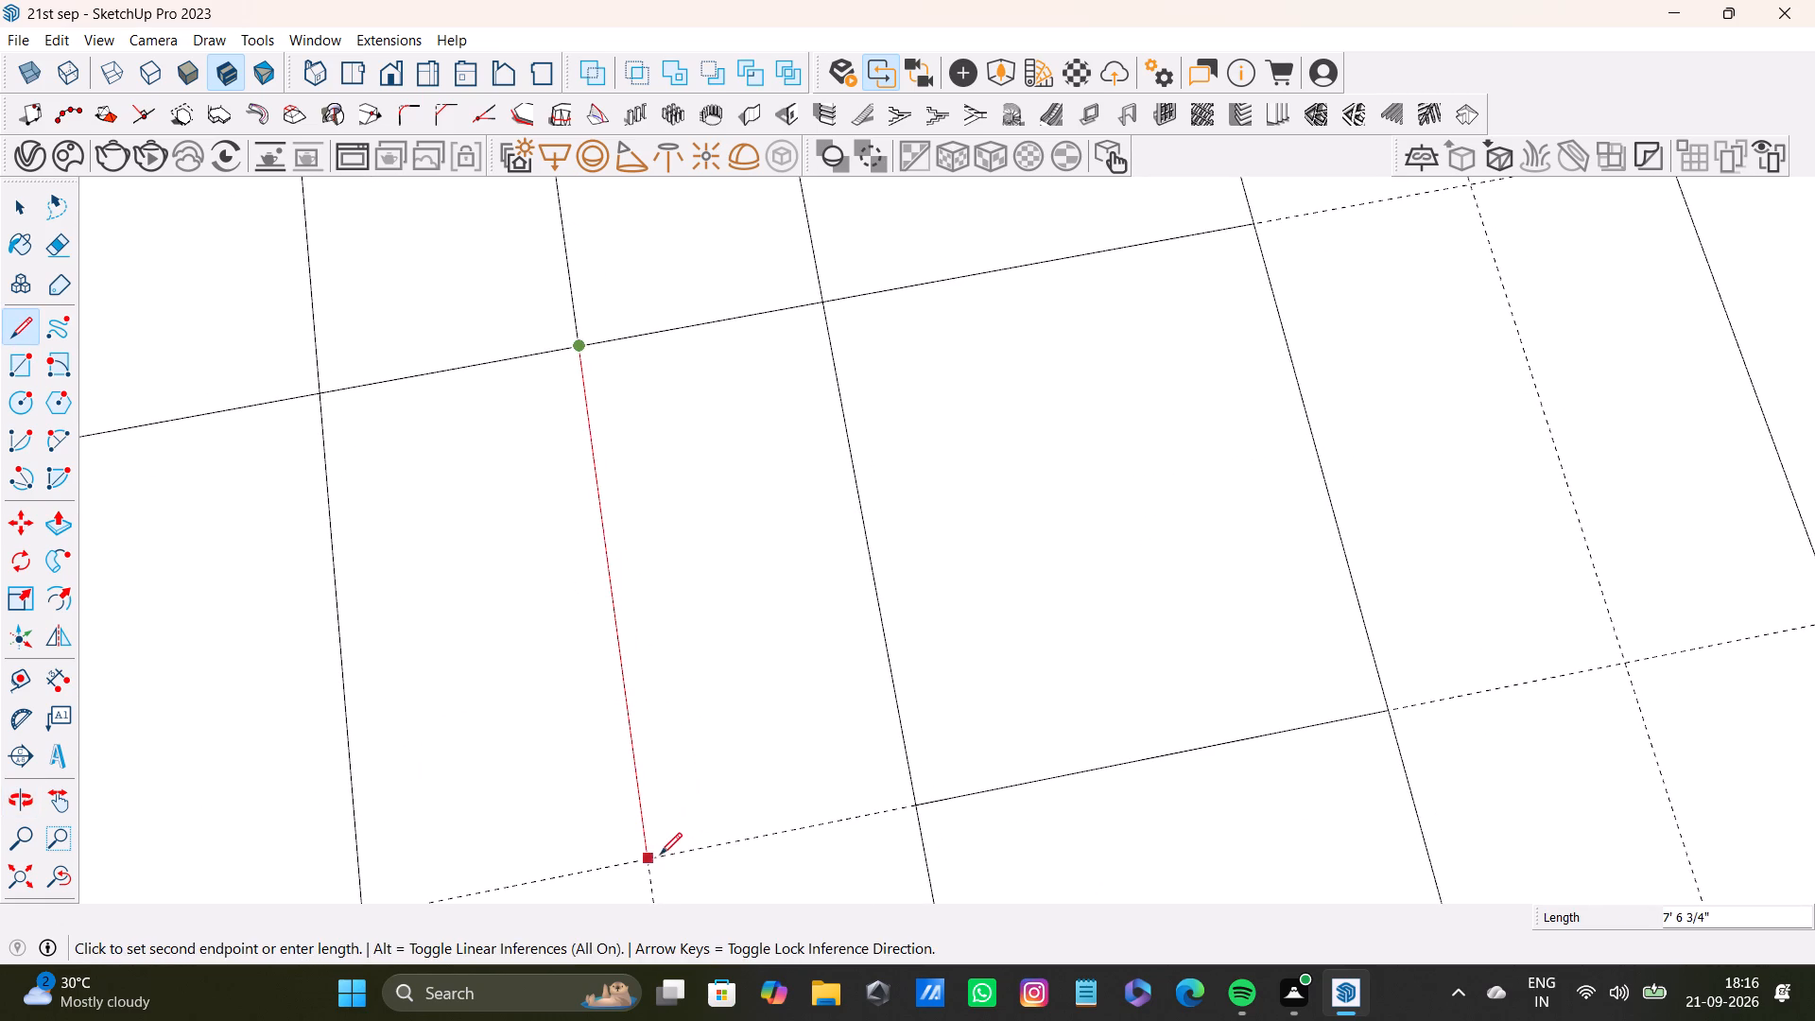
left_click(657, 860)
left_click(916, 811)
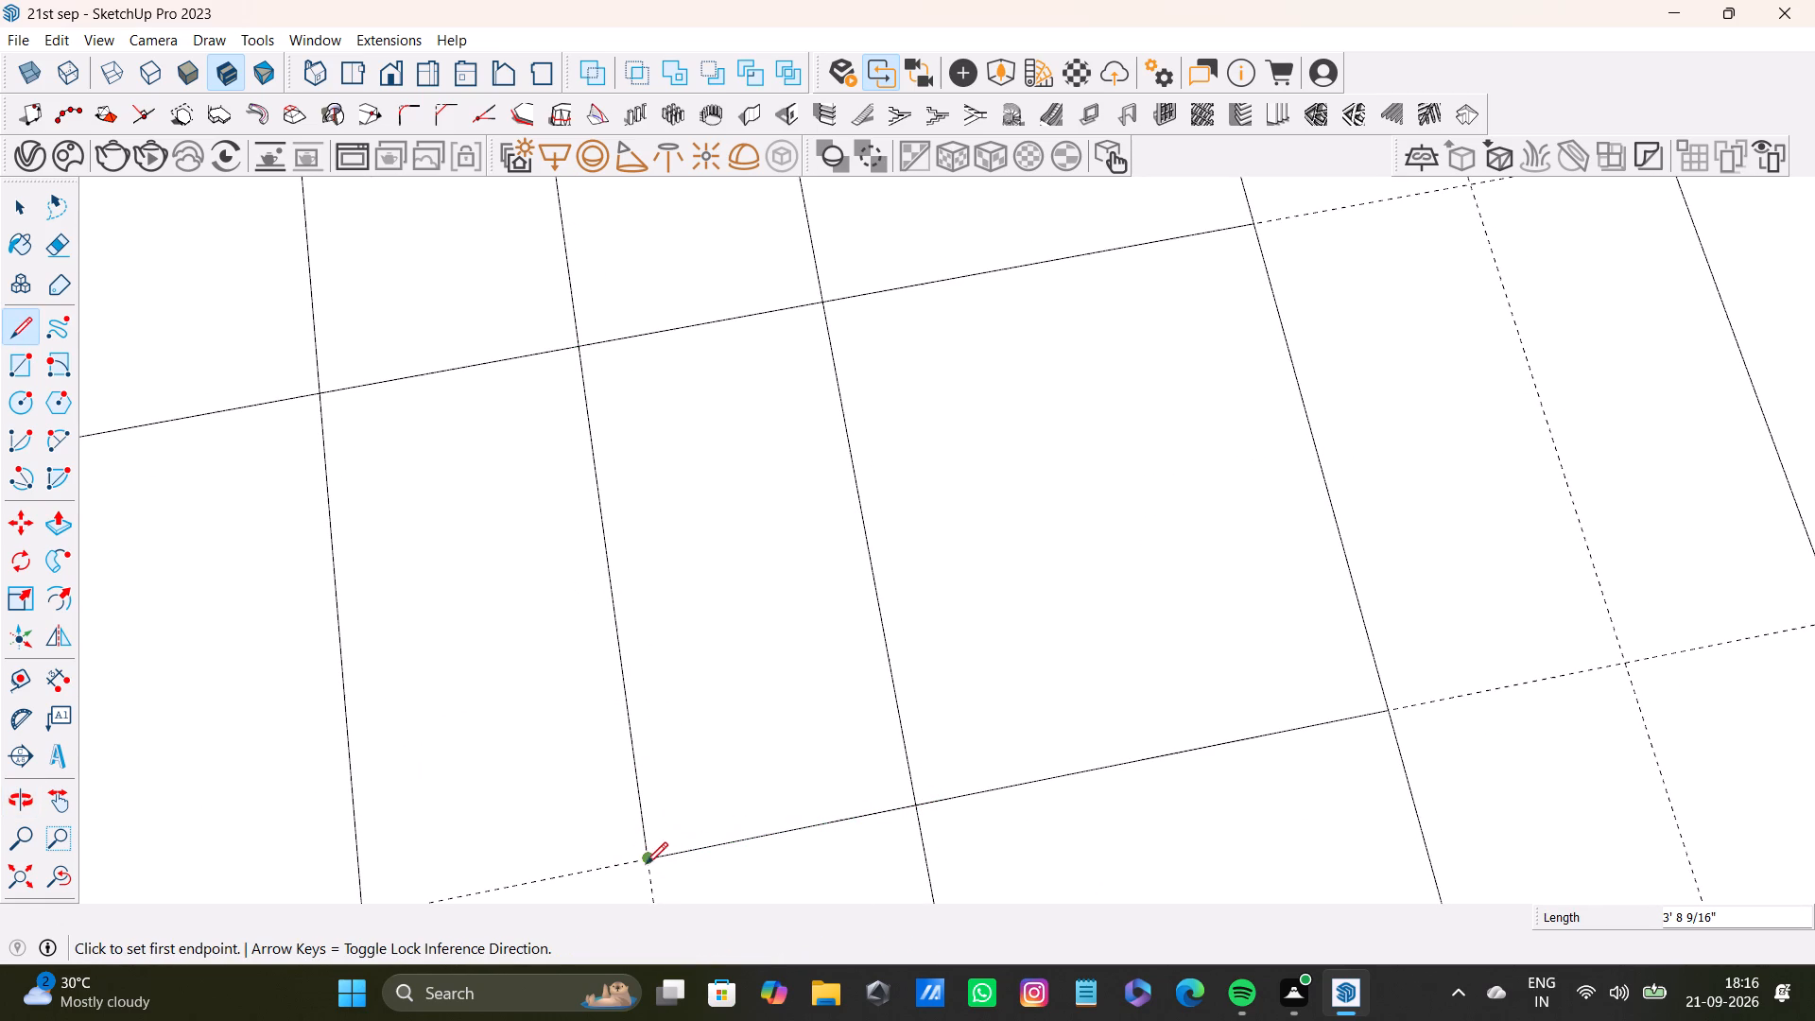
left_click_drag(642, 864, 633, 864)
middle_click_drag(470, 853, 477, 645, "shift")
left_click(373, 714)
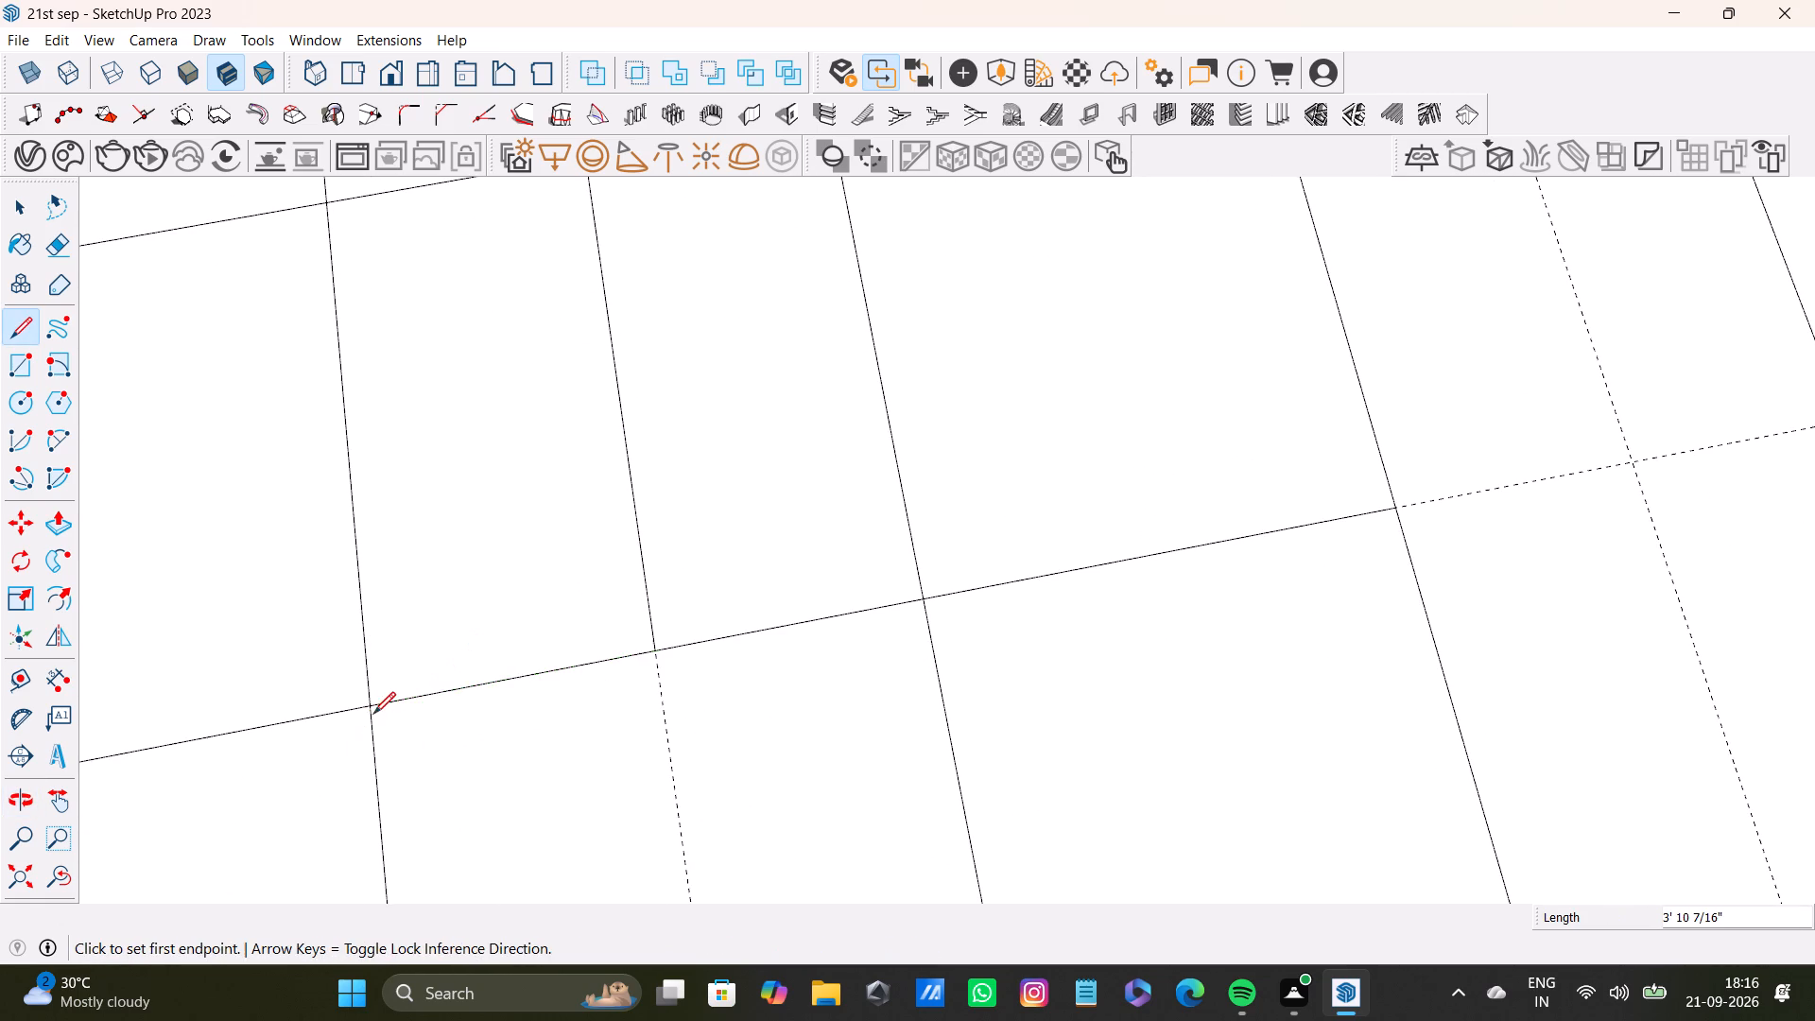
Extend the middle line through the ninth cell of the second narrow strip and draw cross lines to both strip sides.
scroll(578, 807, "down", 3)
middle_click_drag(602, 771, 572, 701, "shift")
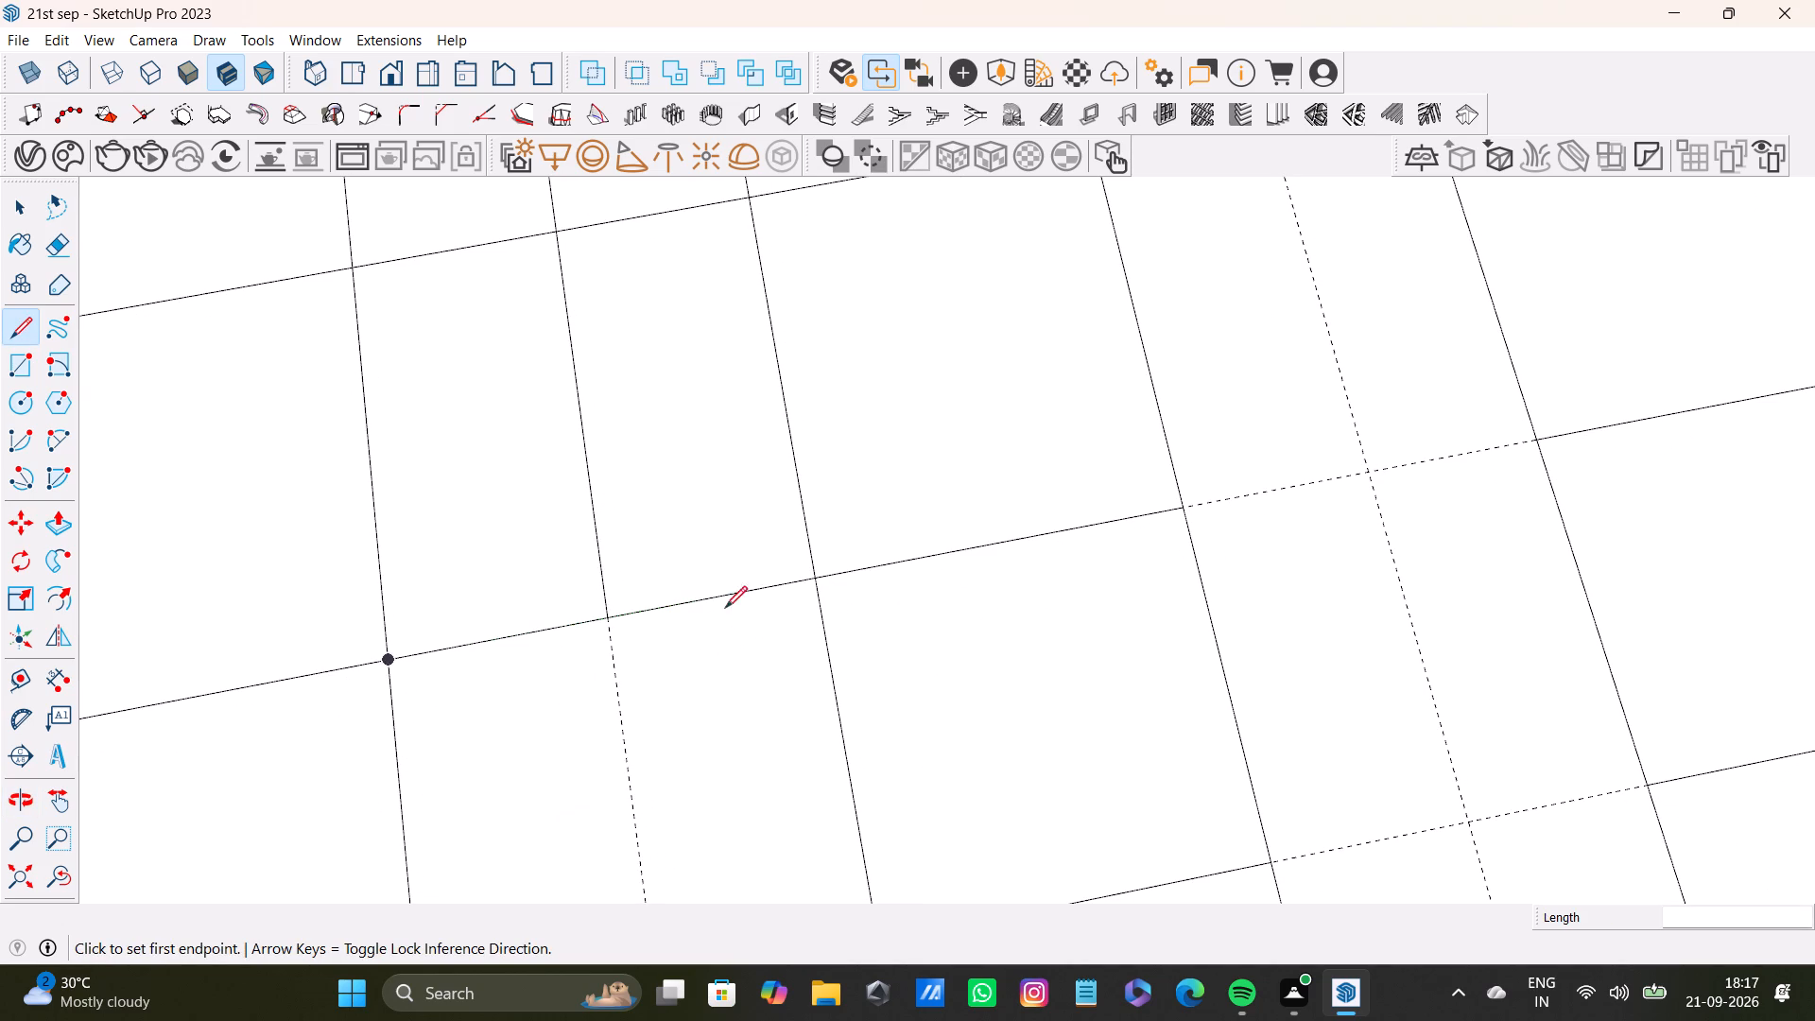
scroll(765, 668, "down", 5)
middle_click_drag(570, 734, 614, 479, "shift")
scroll(702, 476, "up", 3, "shift")
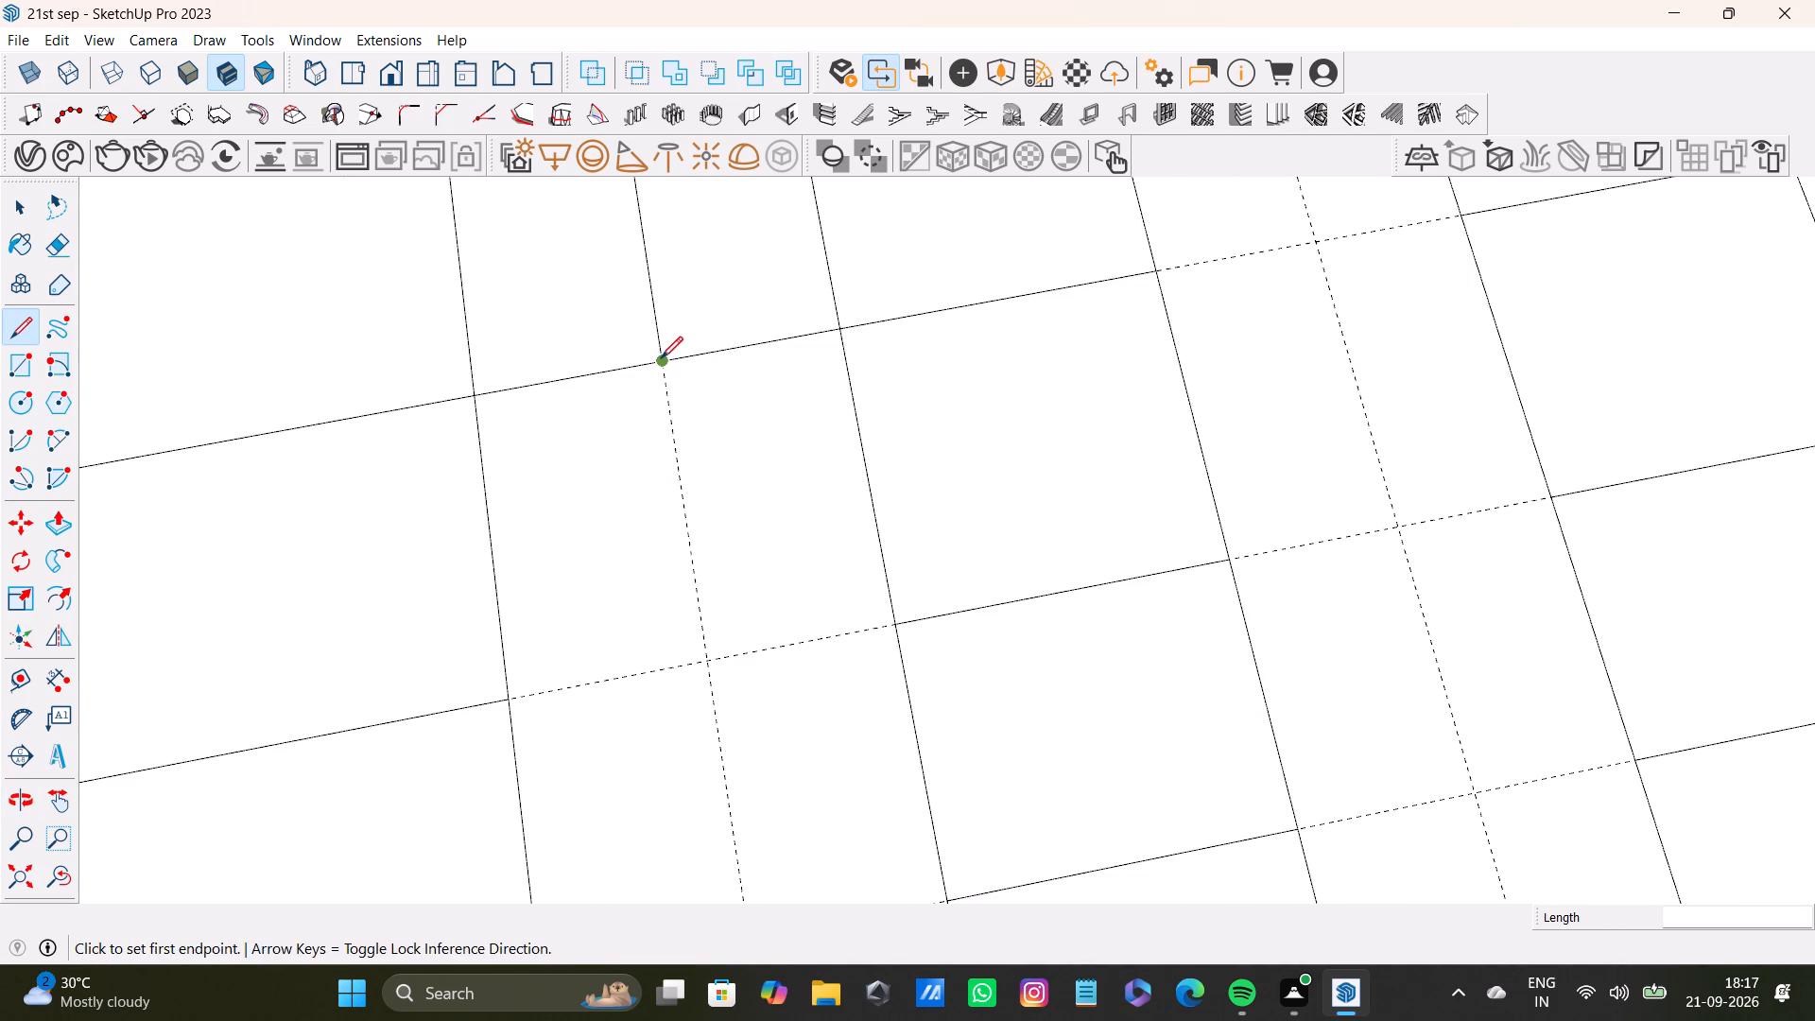
left_click(661, 358)
left_click(700, 656)
left_click(892, 627)
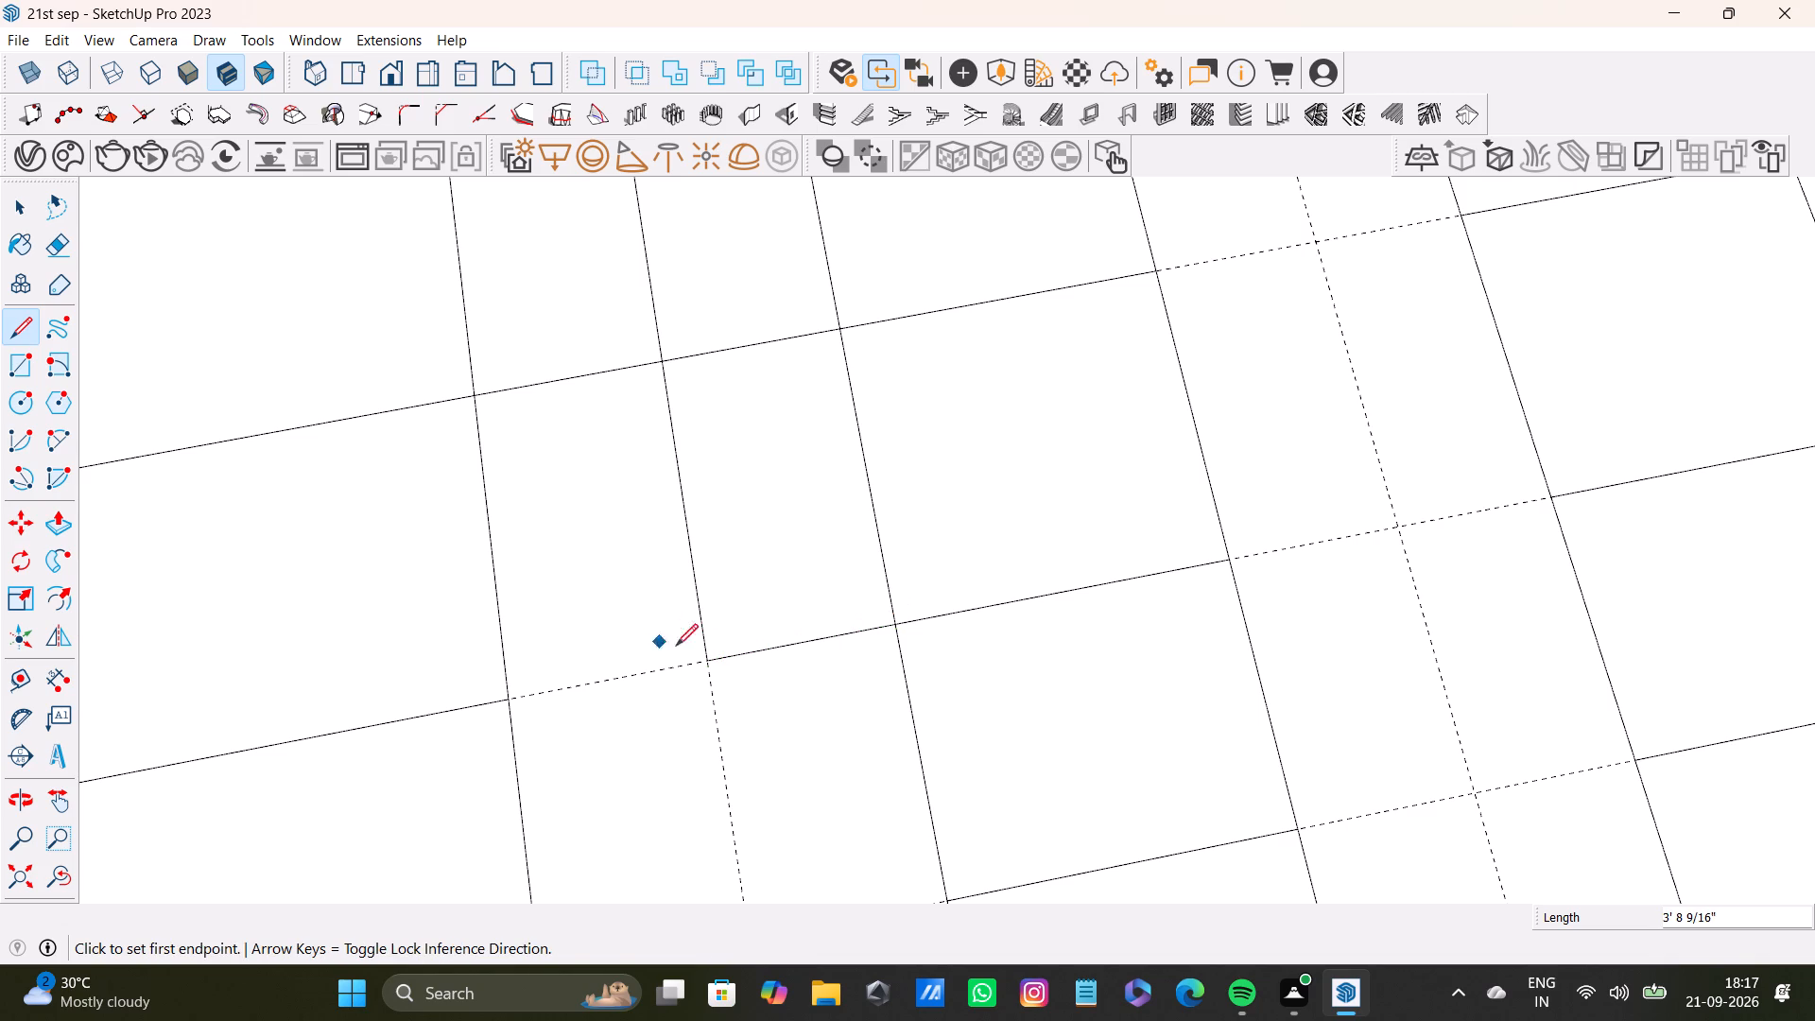
left_click_drag(710, 661, 681, 658)
left_click(510, 699)
Extend the middle line through the tenth cell of the second narrow strip and draw cross lines to both strip sides.
scroll(845, 766, "down", 1)
middle_click_drag(842, 763, 772, 573, "shift")
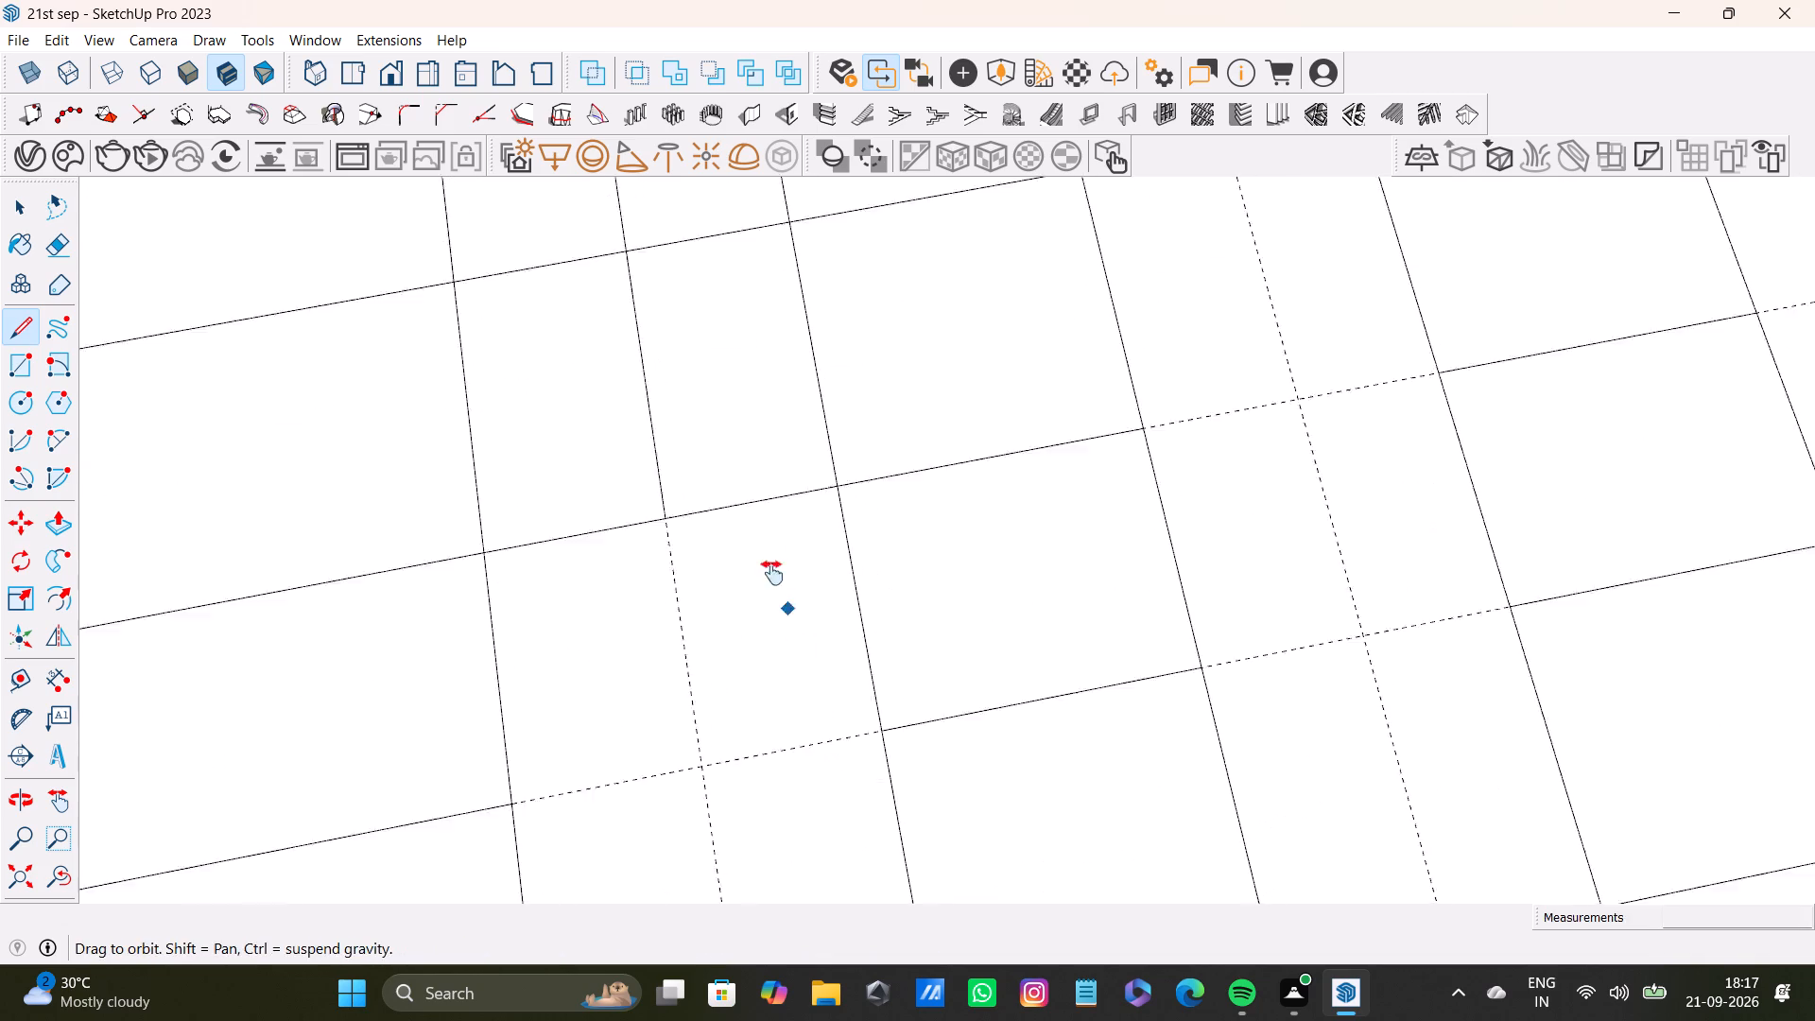
middle_click_drag(772, 573, 766, 550, "shift")
scroll(718, 530, "up", 2)
left_click_drag(625, 447, 626, 468)
left_click(674, 751)
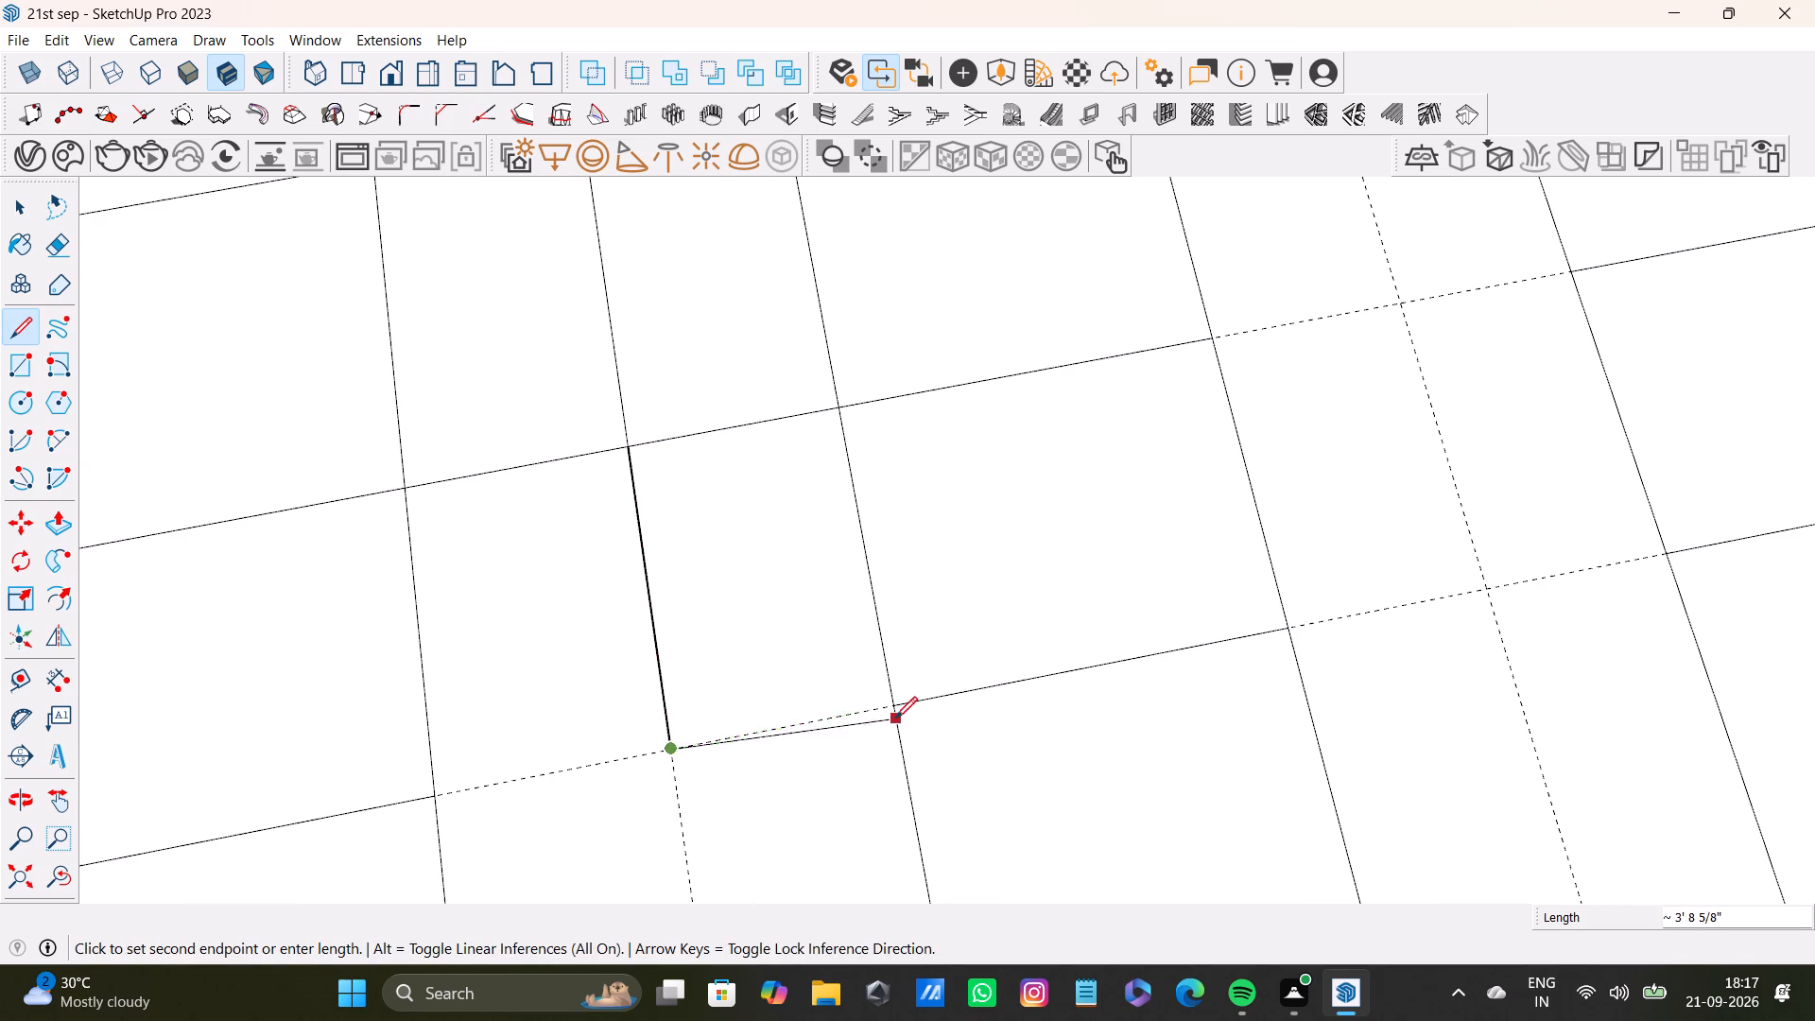
left_click(897, 707)
left_click_drag(666, 748, 655, 751)
left_click(432, 787)
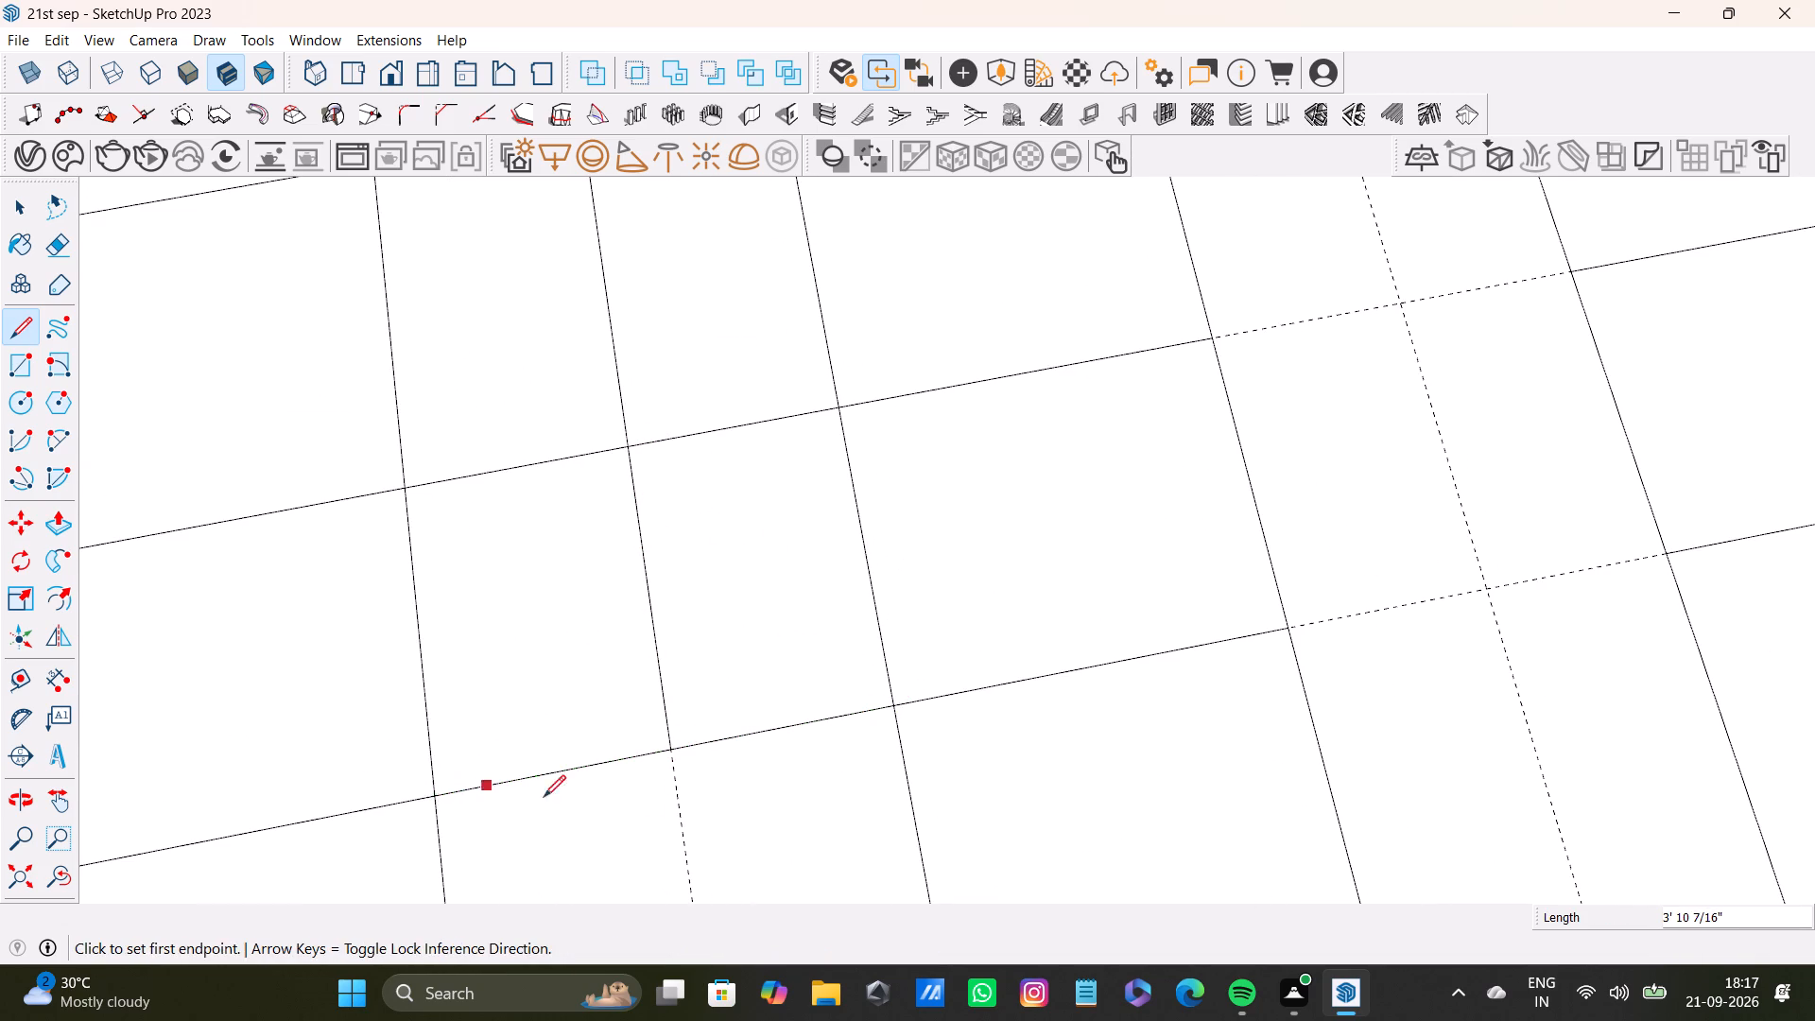
Extend the middle line through the eleventh cell of the second narrow strip and draw cross lines to both strip sides.
scroll(656, 798, "down", 2)
middle_click_drag(660, 773, 654, 614, "shift")
scroll(653, 619, "up", 3)
left_click(666, 591)
scroll(700, 753, "down", 1)
middle_click_drag(717, 821, 696, 649)
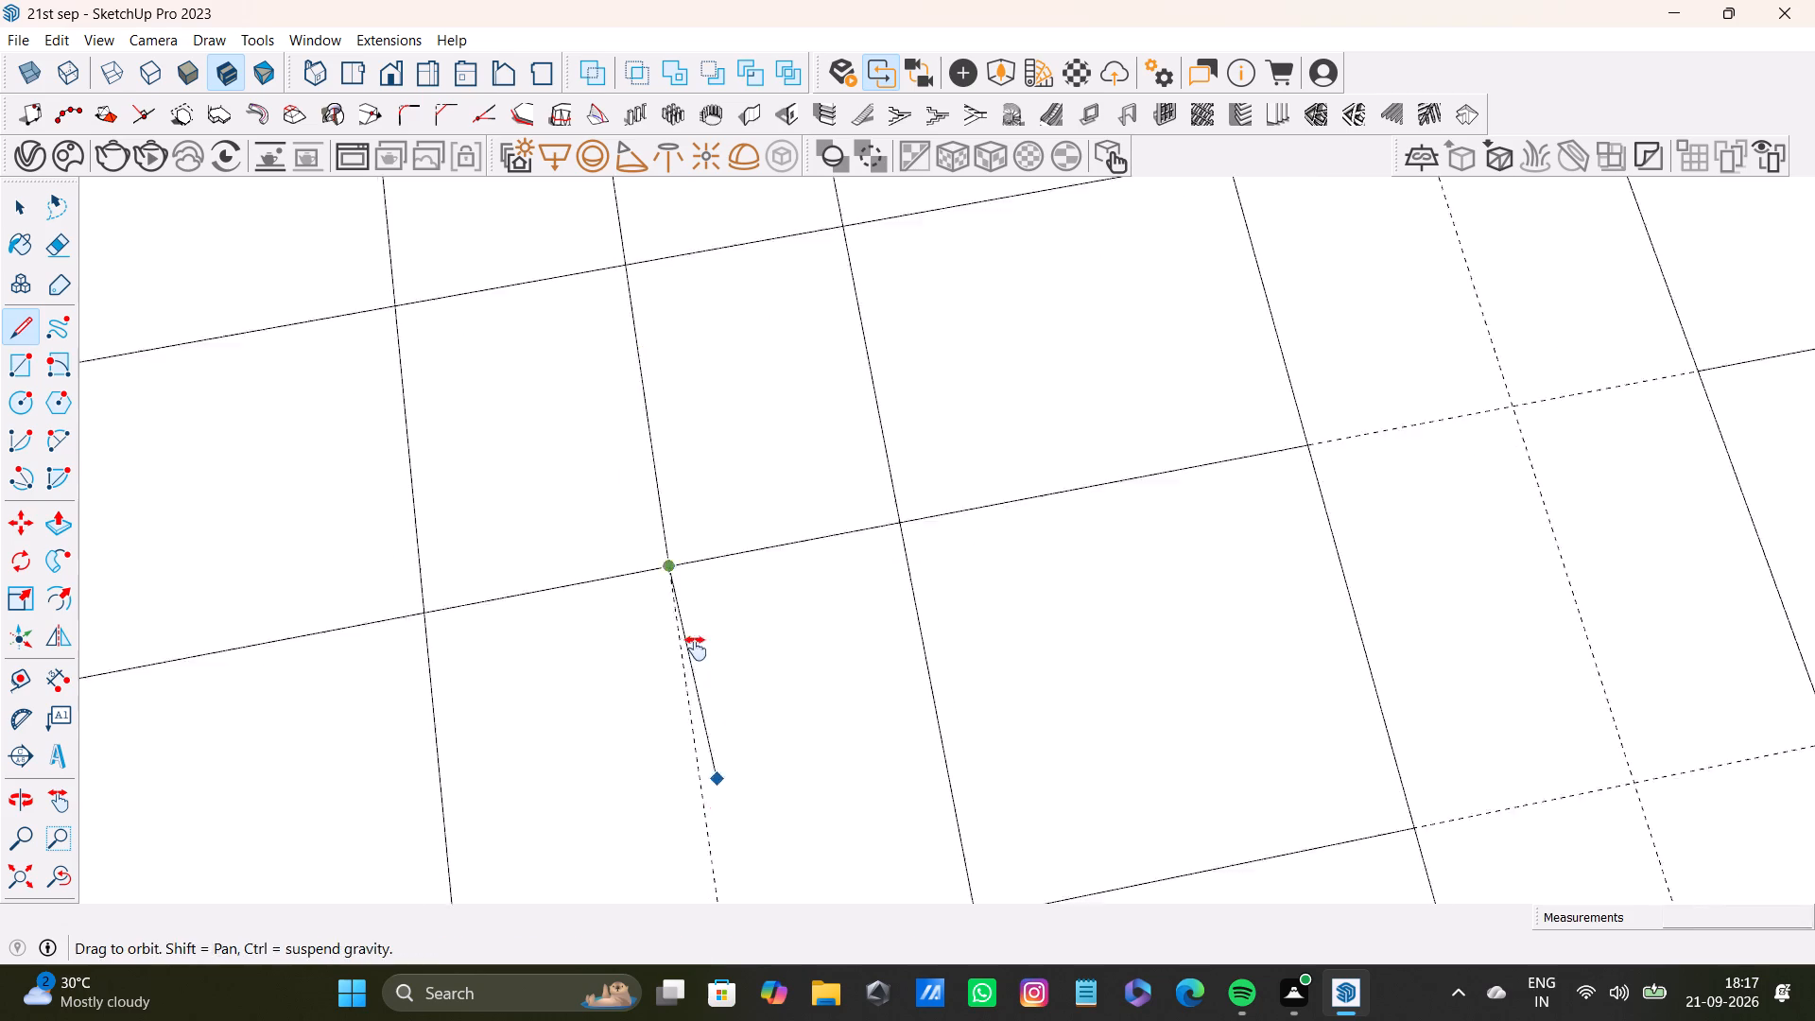
middle_click_drag(696, 649, 628, 473)
left_click(644, 653)
left_click(876, 602)
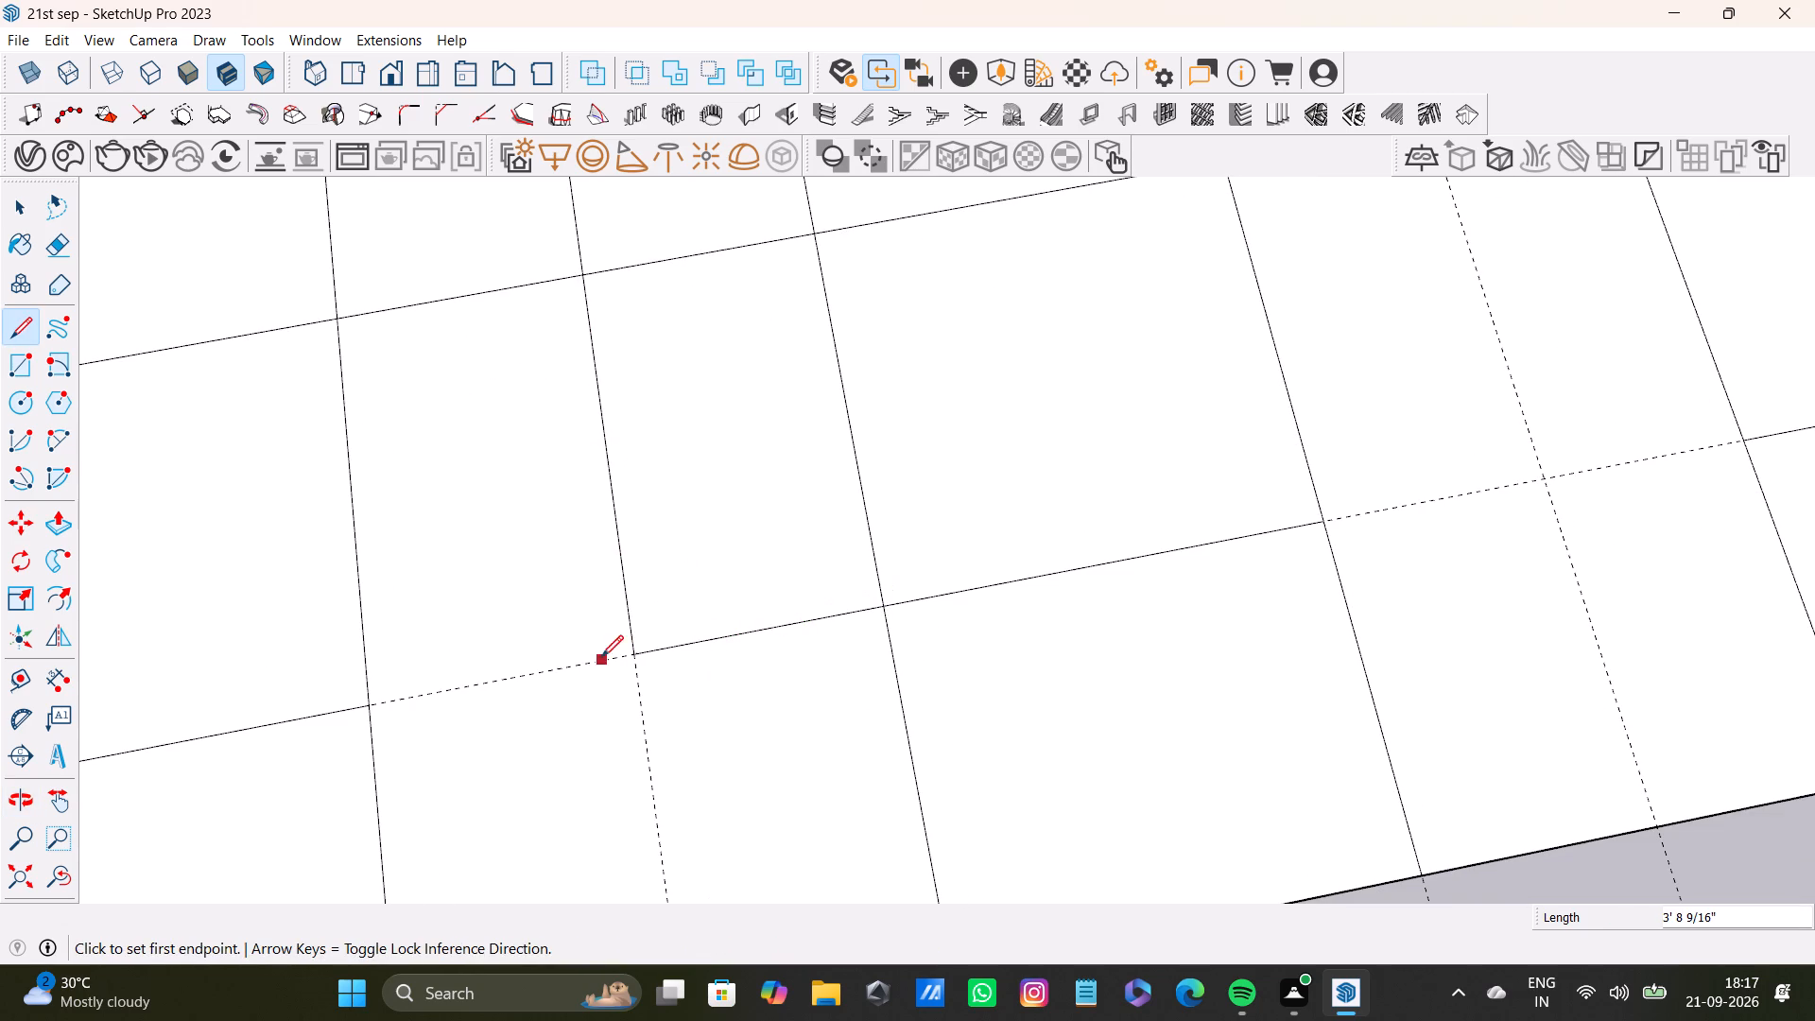
left_click_drag(633, 652, 603, 656)
left_click(365, 702)
Finish the second narrow strip by drawing its middle line through the last cell to the rectangle's edge, about 5' 2 5/8" long.
middle_click_drag(703, 734, 652, 581, "shift")
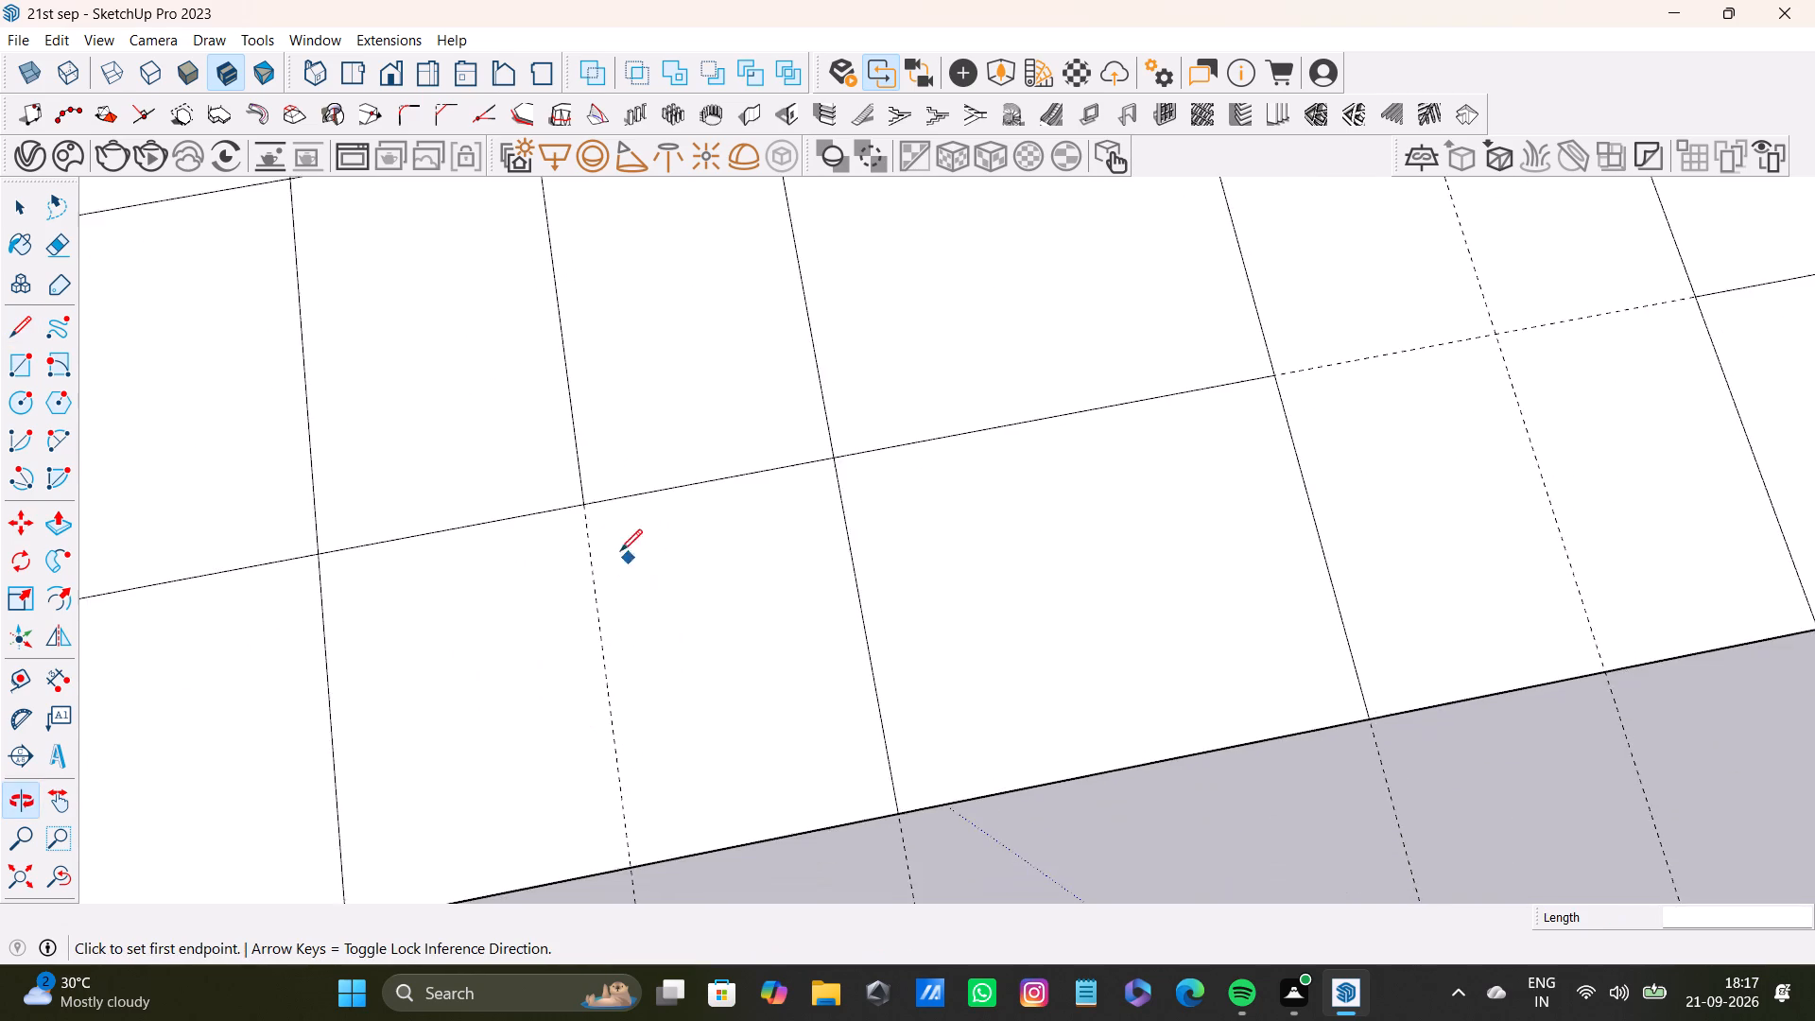
scroll(563, 523, "up", 2)
left_click(583, 507)
scroll(645, 754, "down", 1)
middle_click_drag(646, 764, 597, 554)
left_click(602, 713)
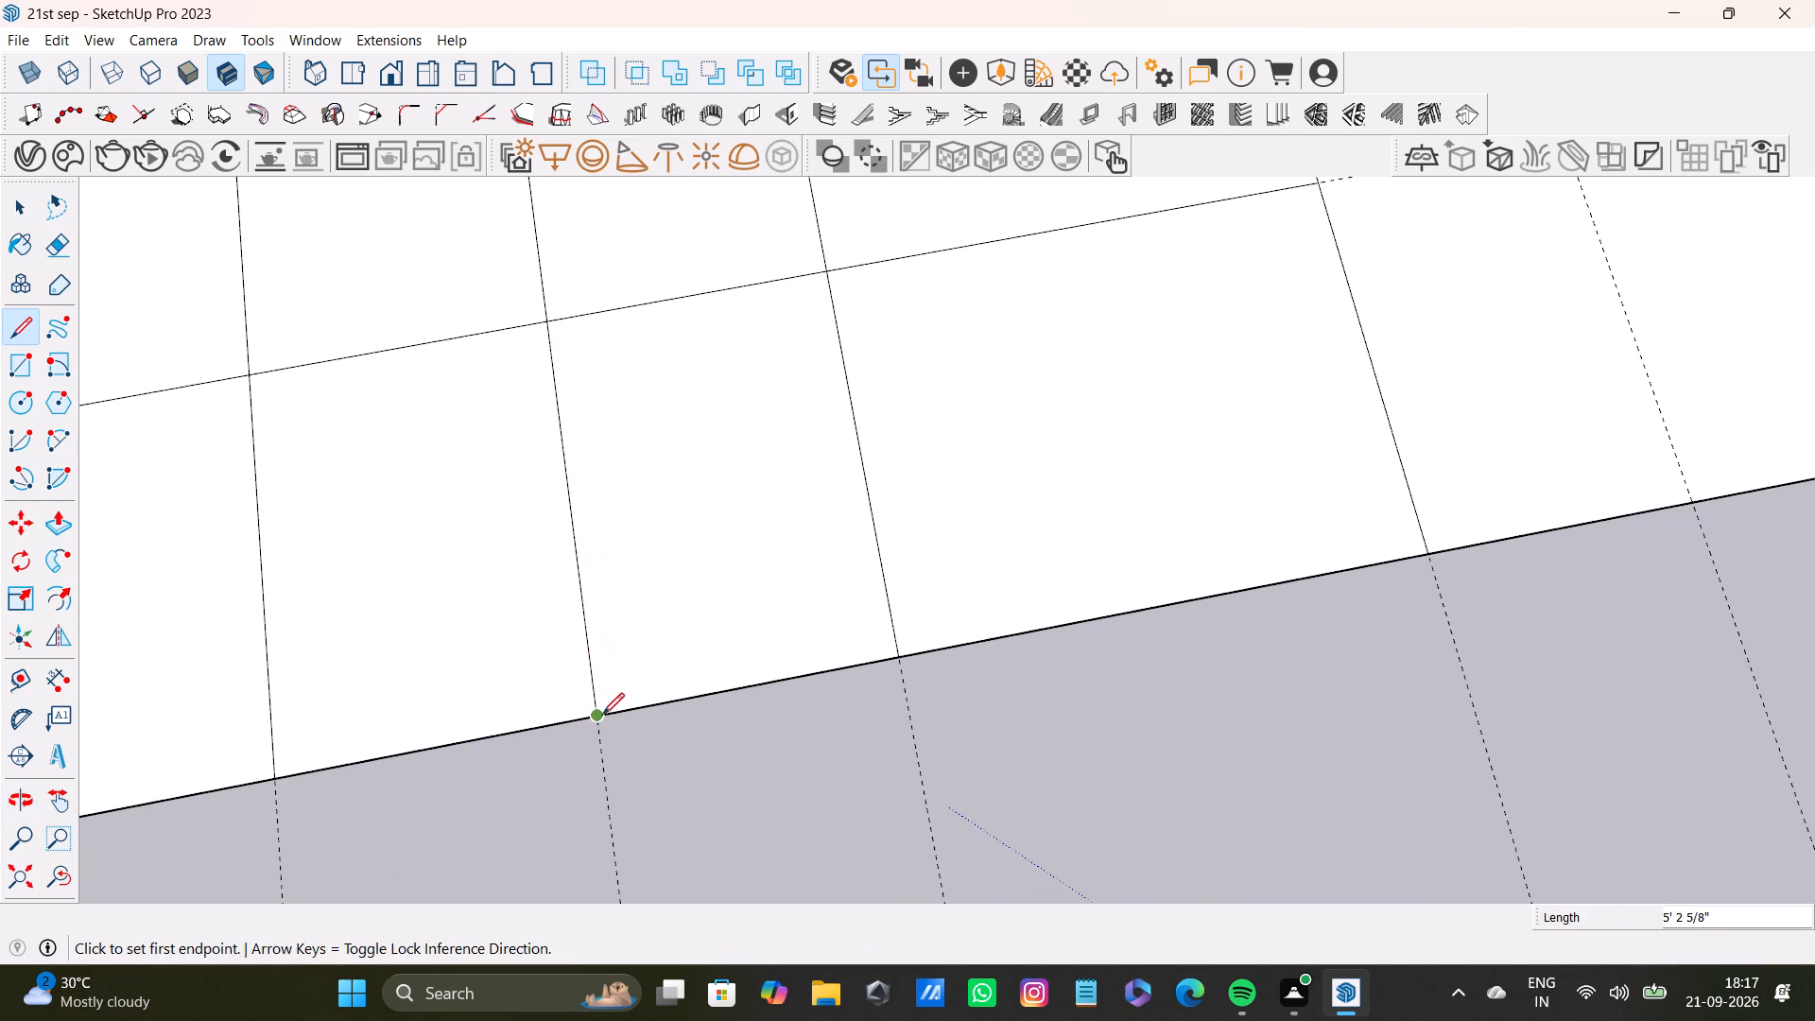
scroll(615, 665, "down", 8)
key("space")
In the third narrow strip's first cell, draw the cross line between both strip sides and the middle line to the rectangle's far edge.
middle_click_drag(842, 394, 907, 920, "shift")
scroll(866, 692, "down", 8)
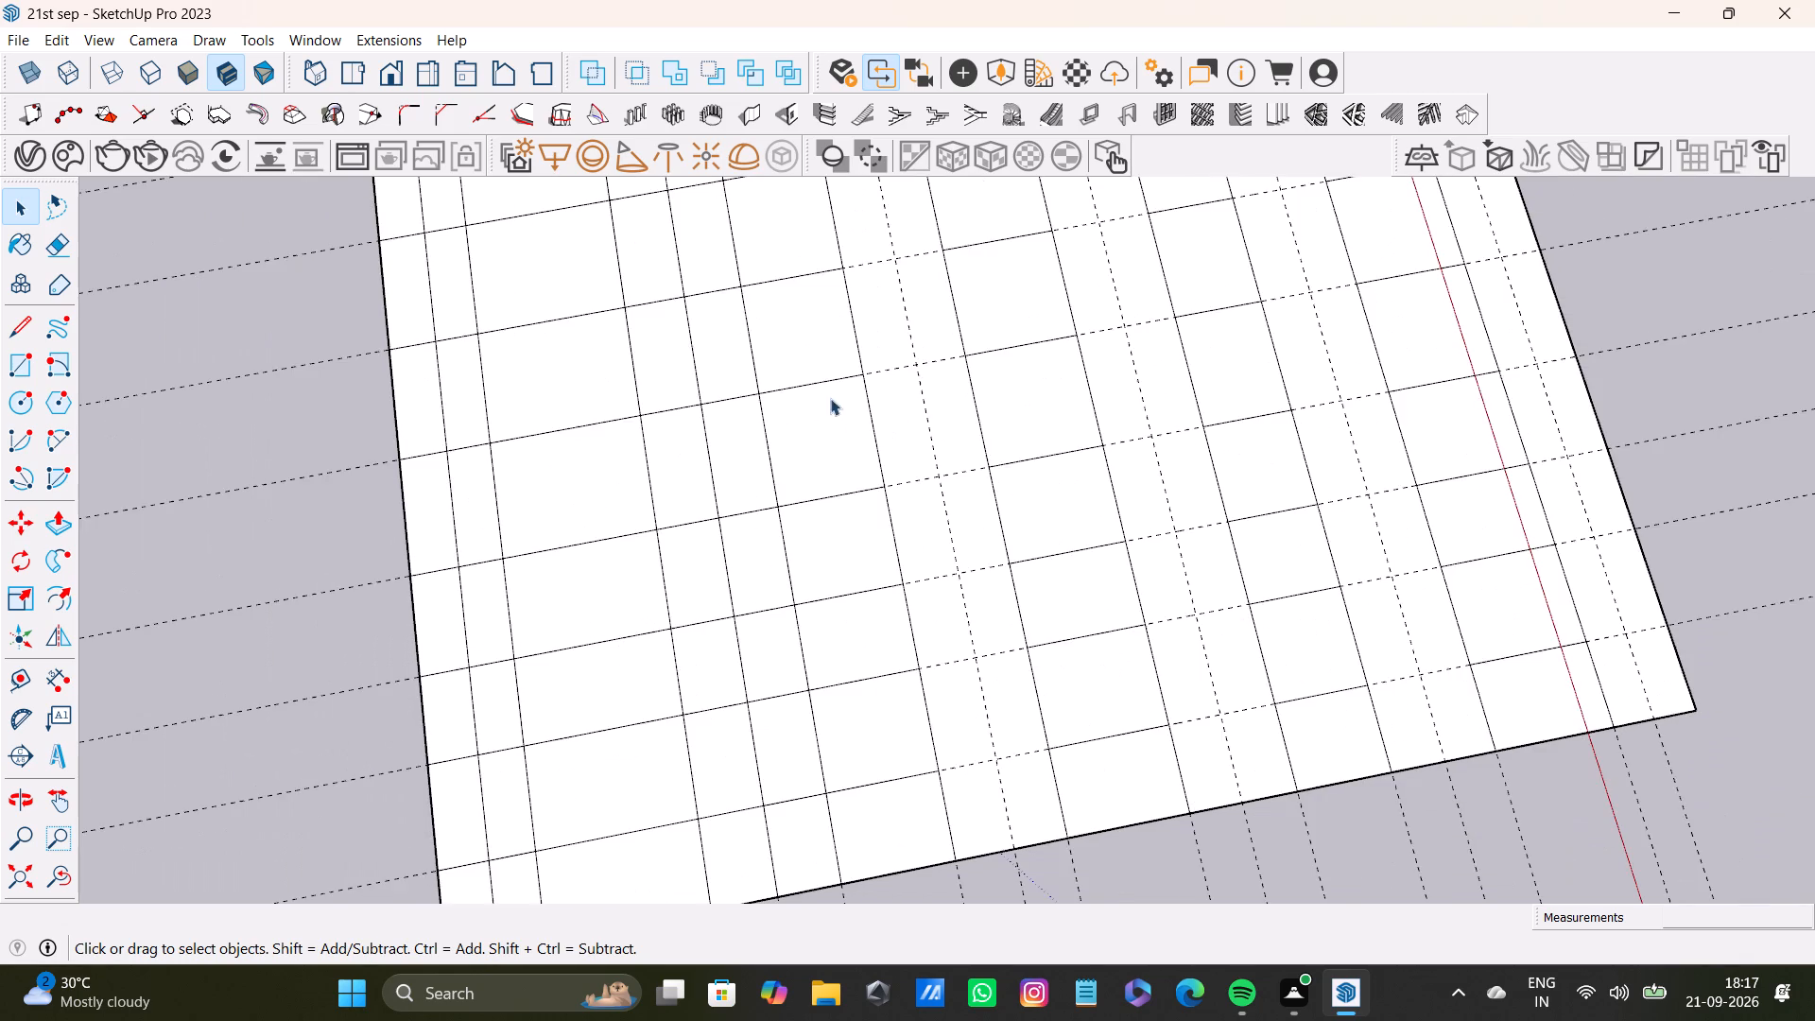
scroll(836, 415, "down", 4)
middle_click_drag(849, 411, 817, 780, "shift")
scroll(770, 380, "up", 3)
middle_click_drag(780, 377, 855, 761, "shift")
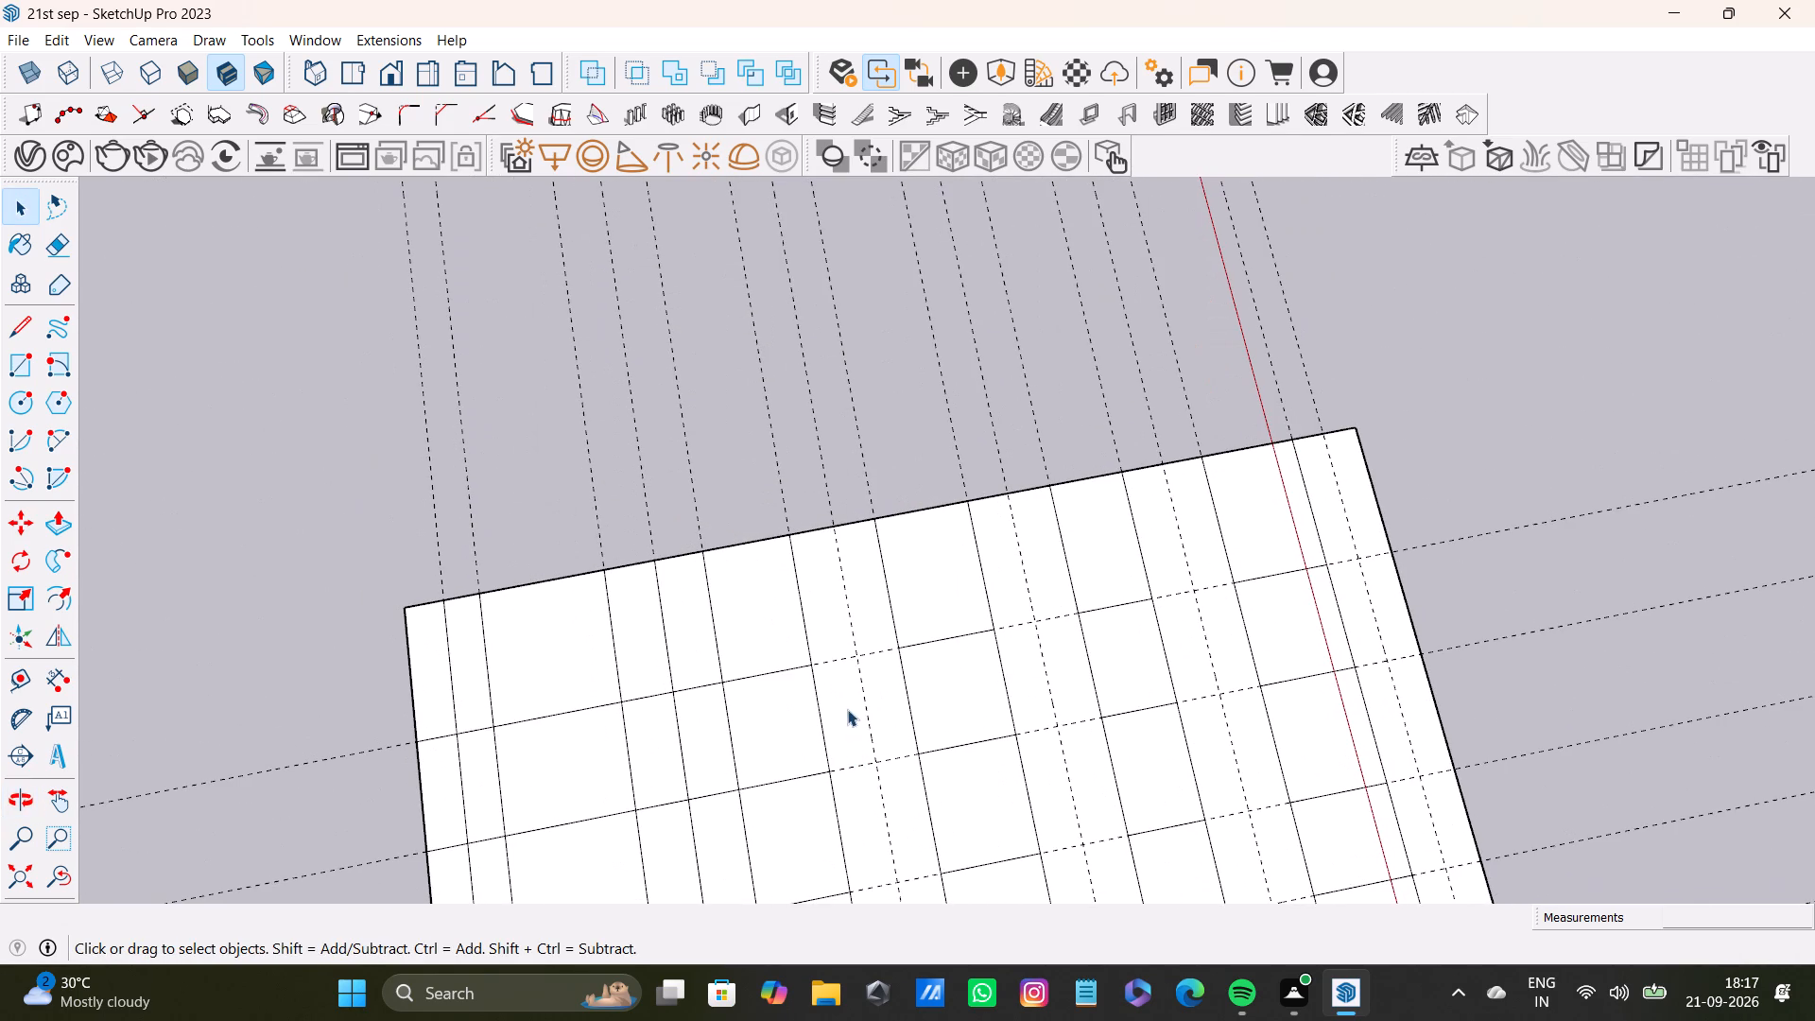
key("l")
scroll(827, 627, "up", 6)
left_click(797, 684)
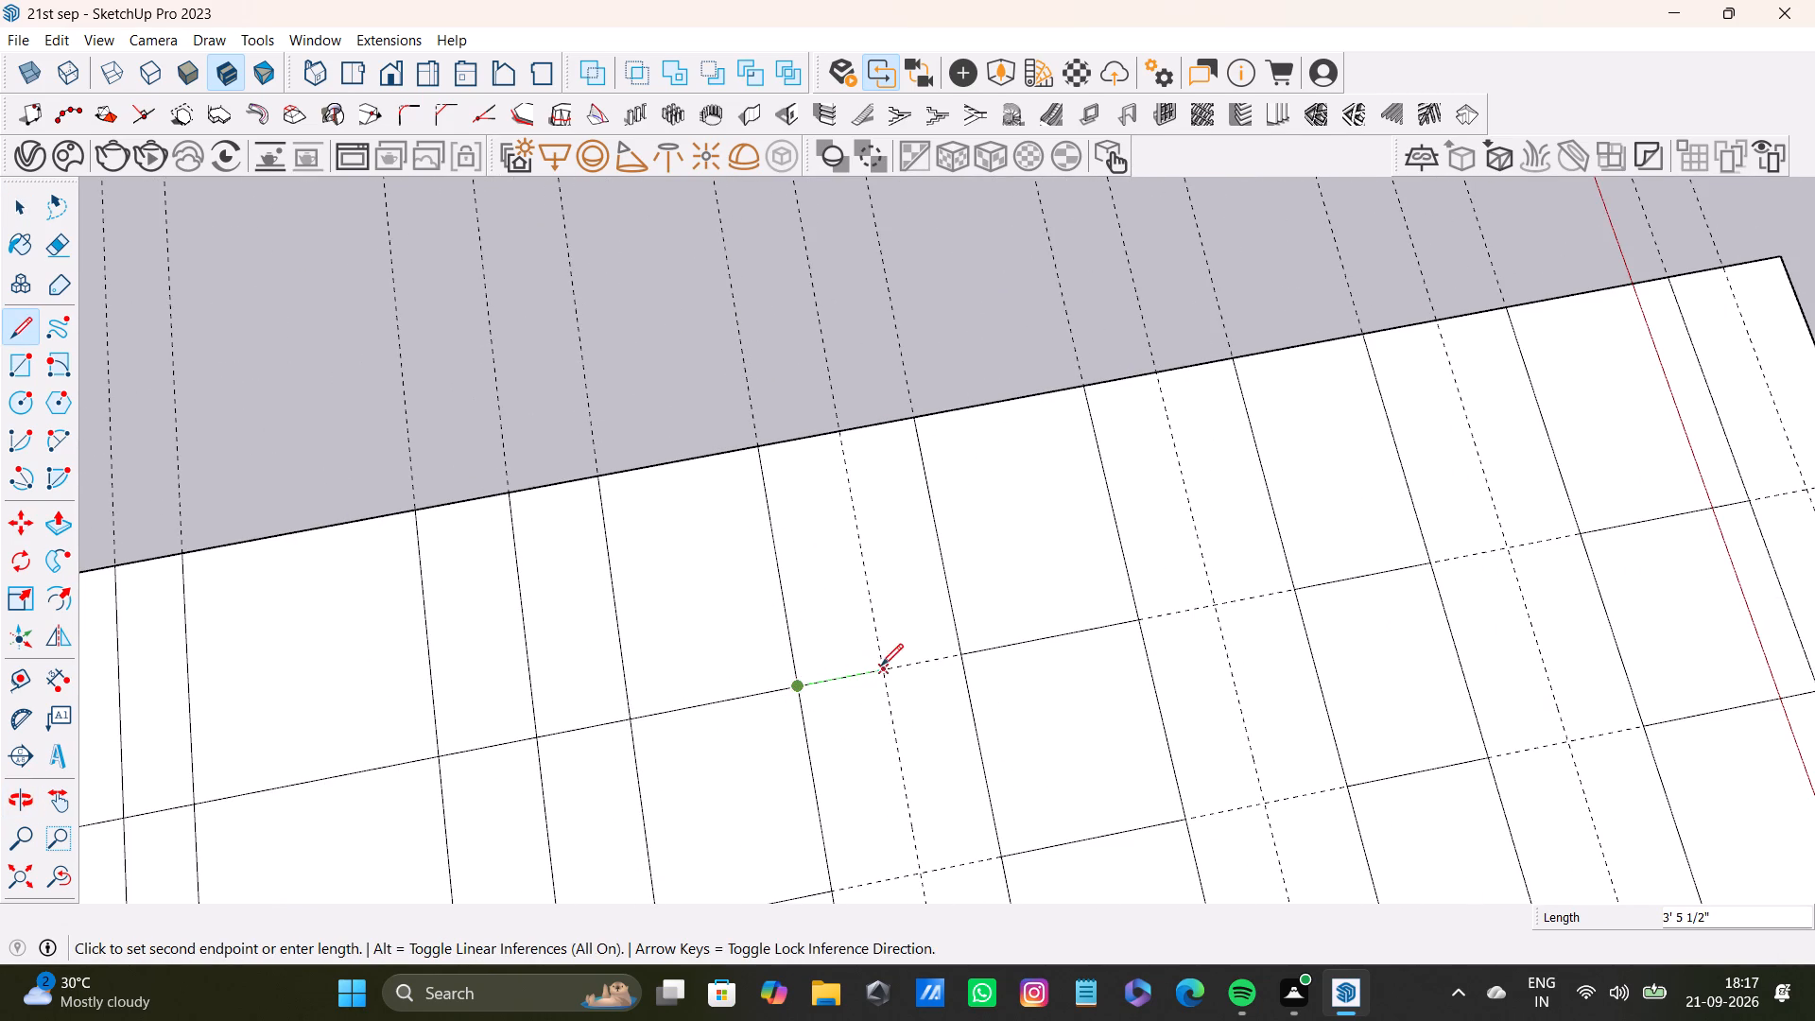
left_click(881, 666)
left_click(829, 435)
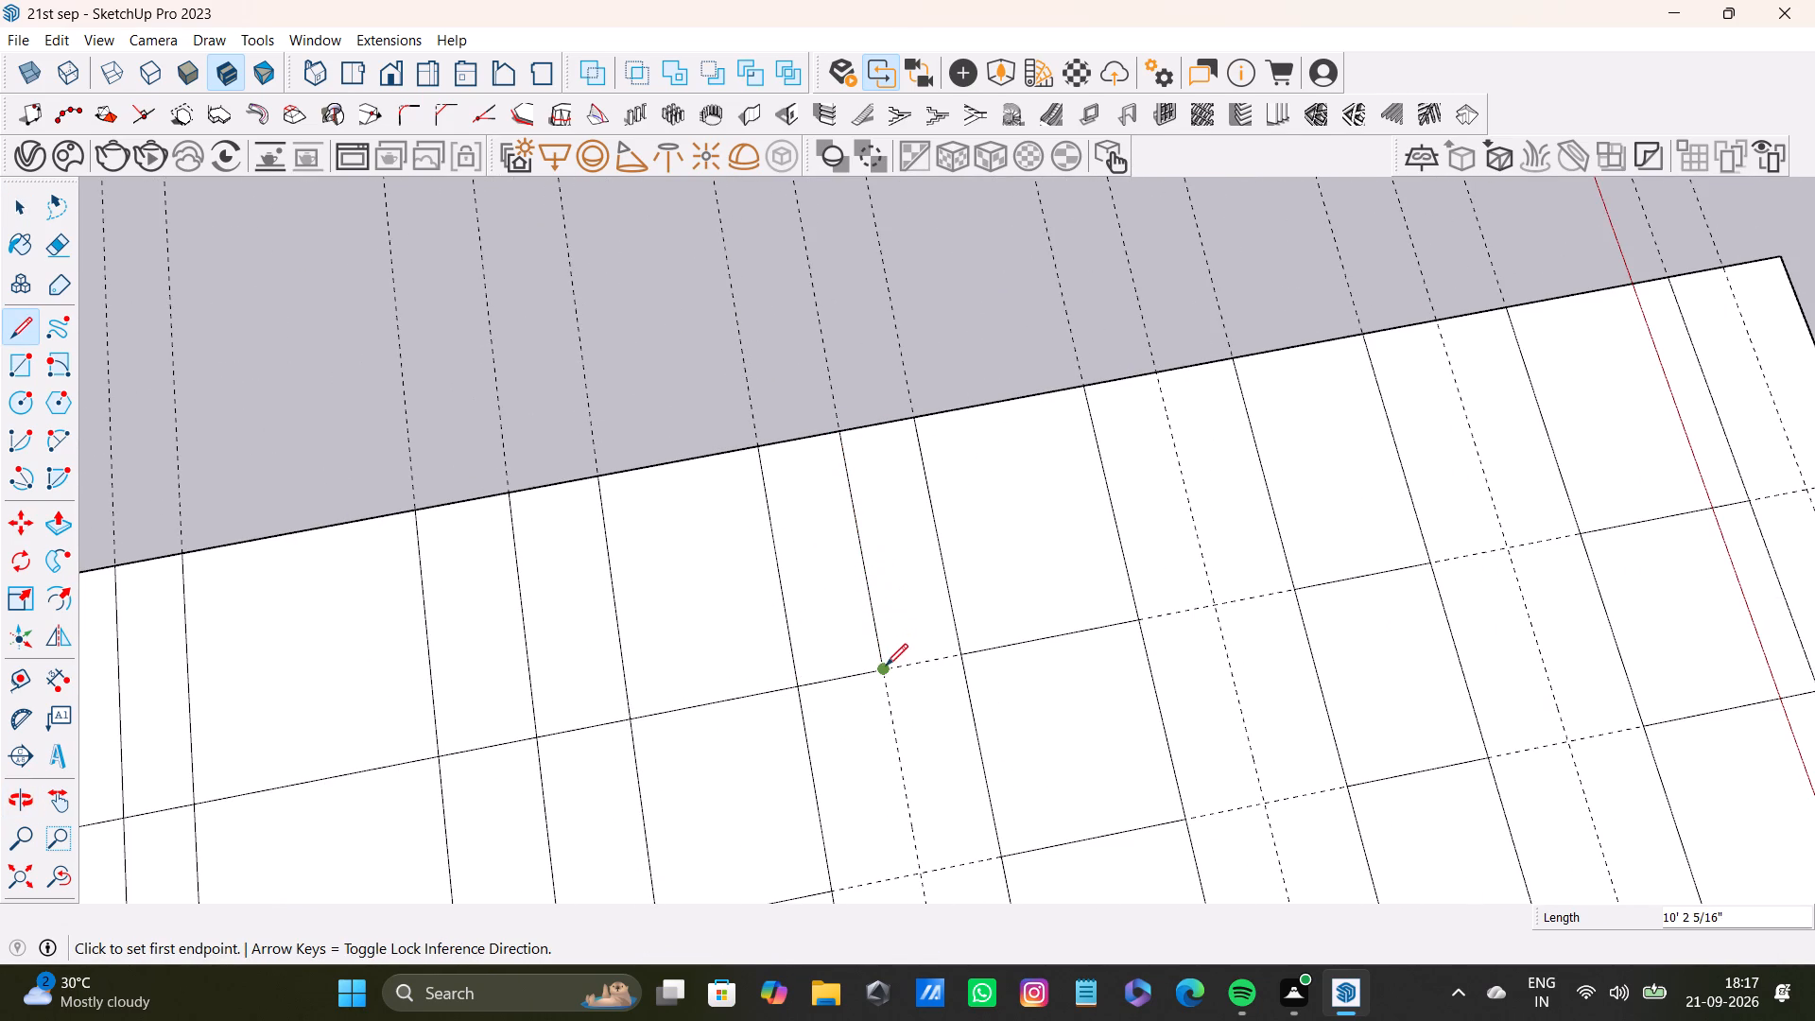
left_click(886, 666)
left_click(959, 649)
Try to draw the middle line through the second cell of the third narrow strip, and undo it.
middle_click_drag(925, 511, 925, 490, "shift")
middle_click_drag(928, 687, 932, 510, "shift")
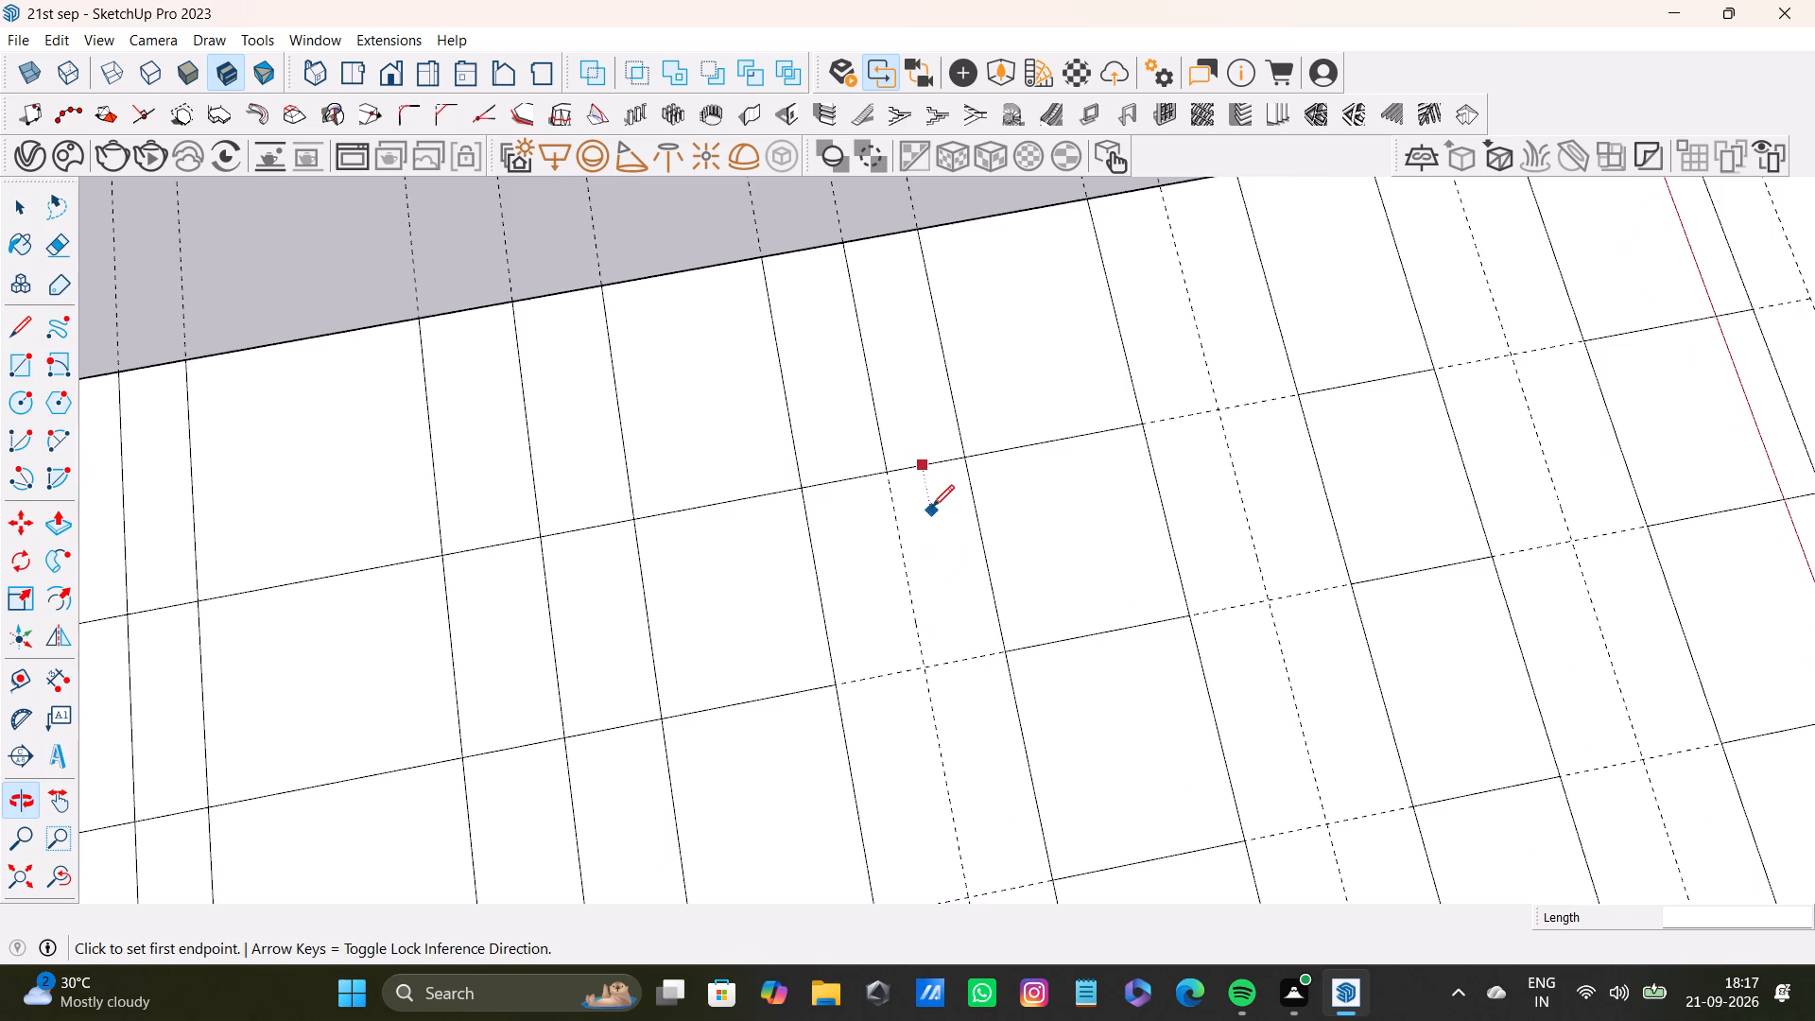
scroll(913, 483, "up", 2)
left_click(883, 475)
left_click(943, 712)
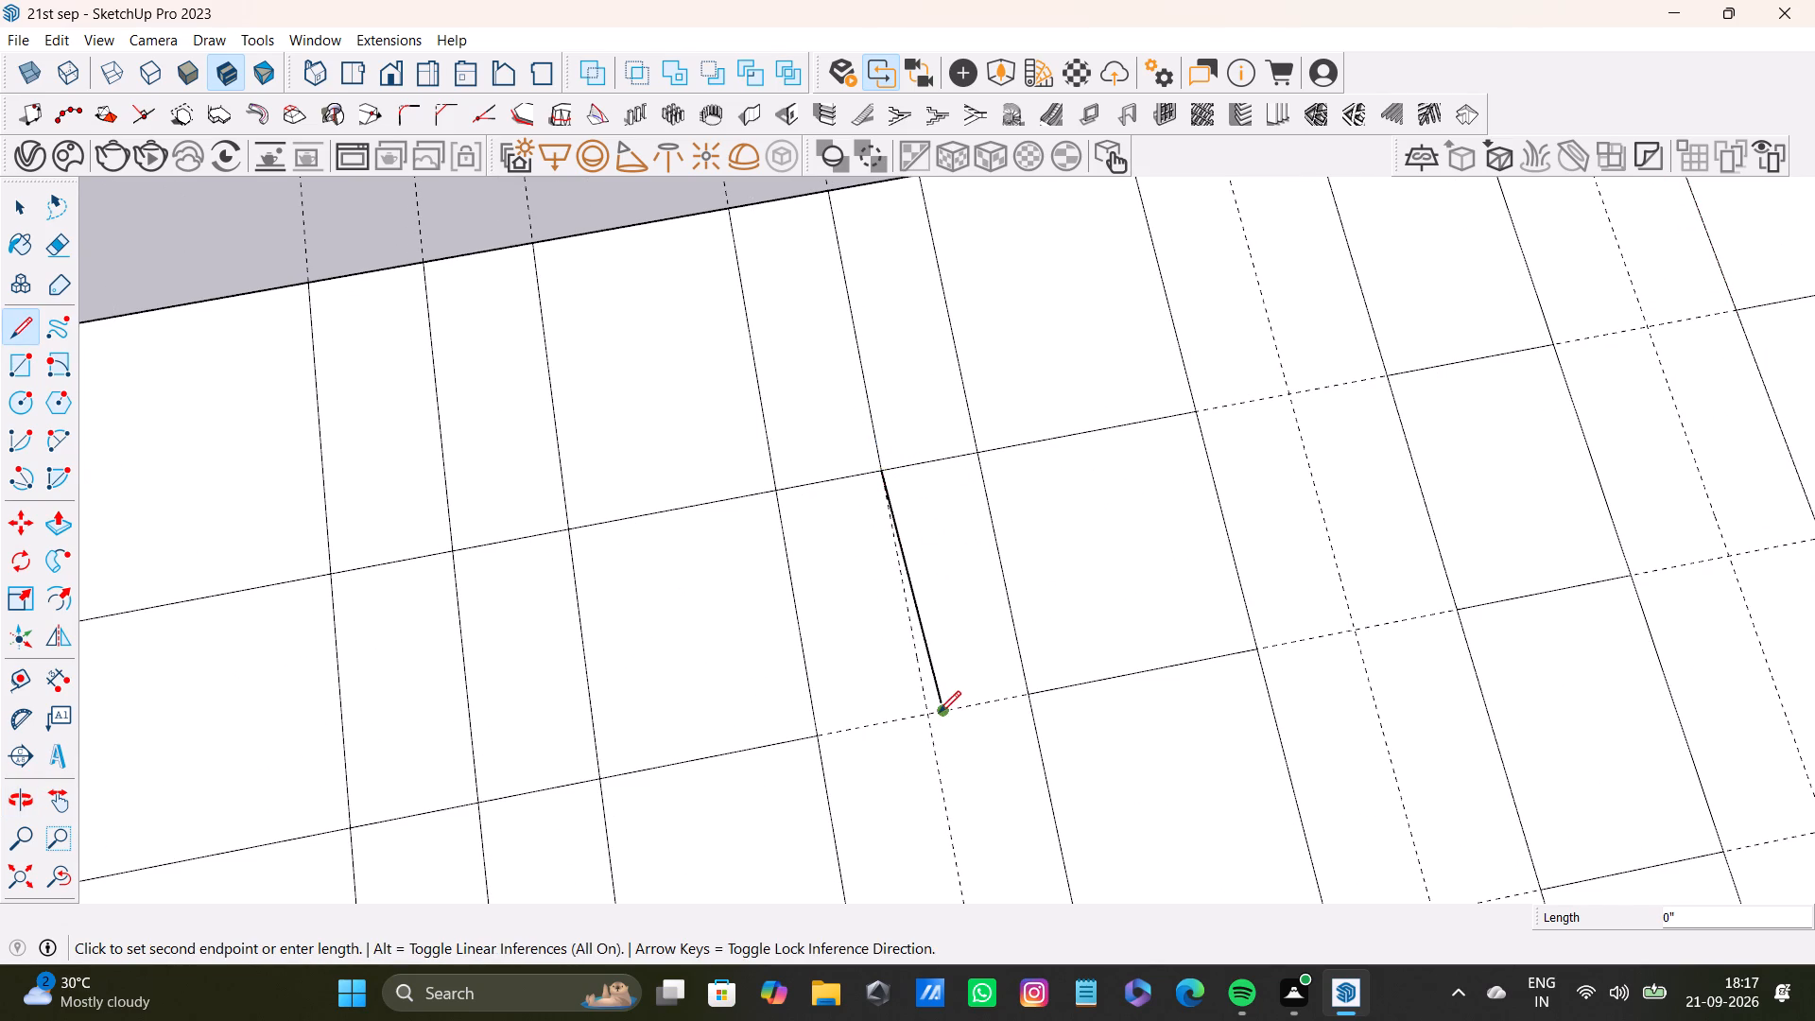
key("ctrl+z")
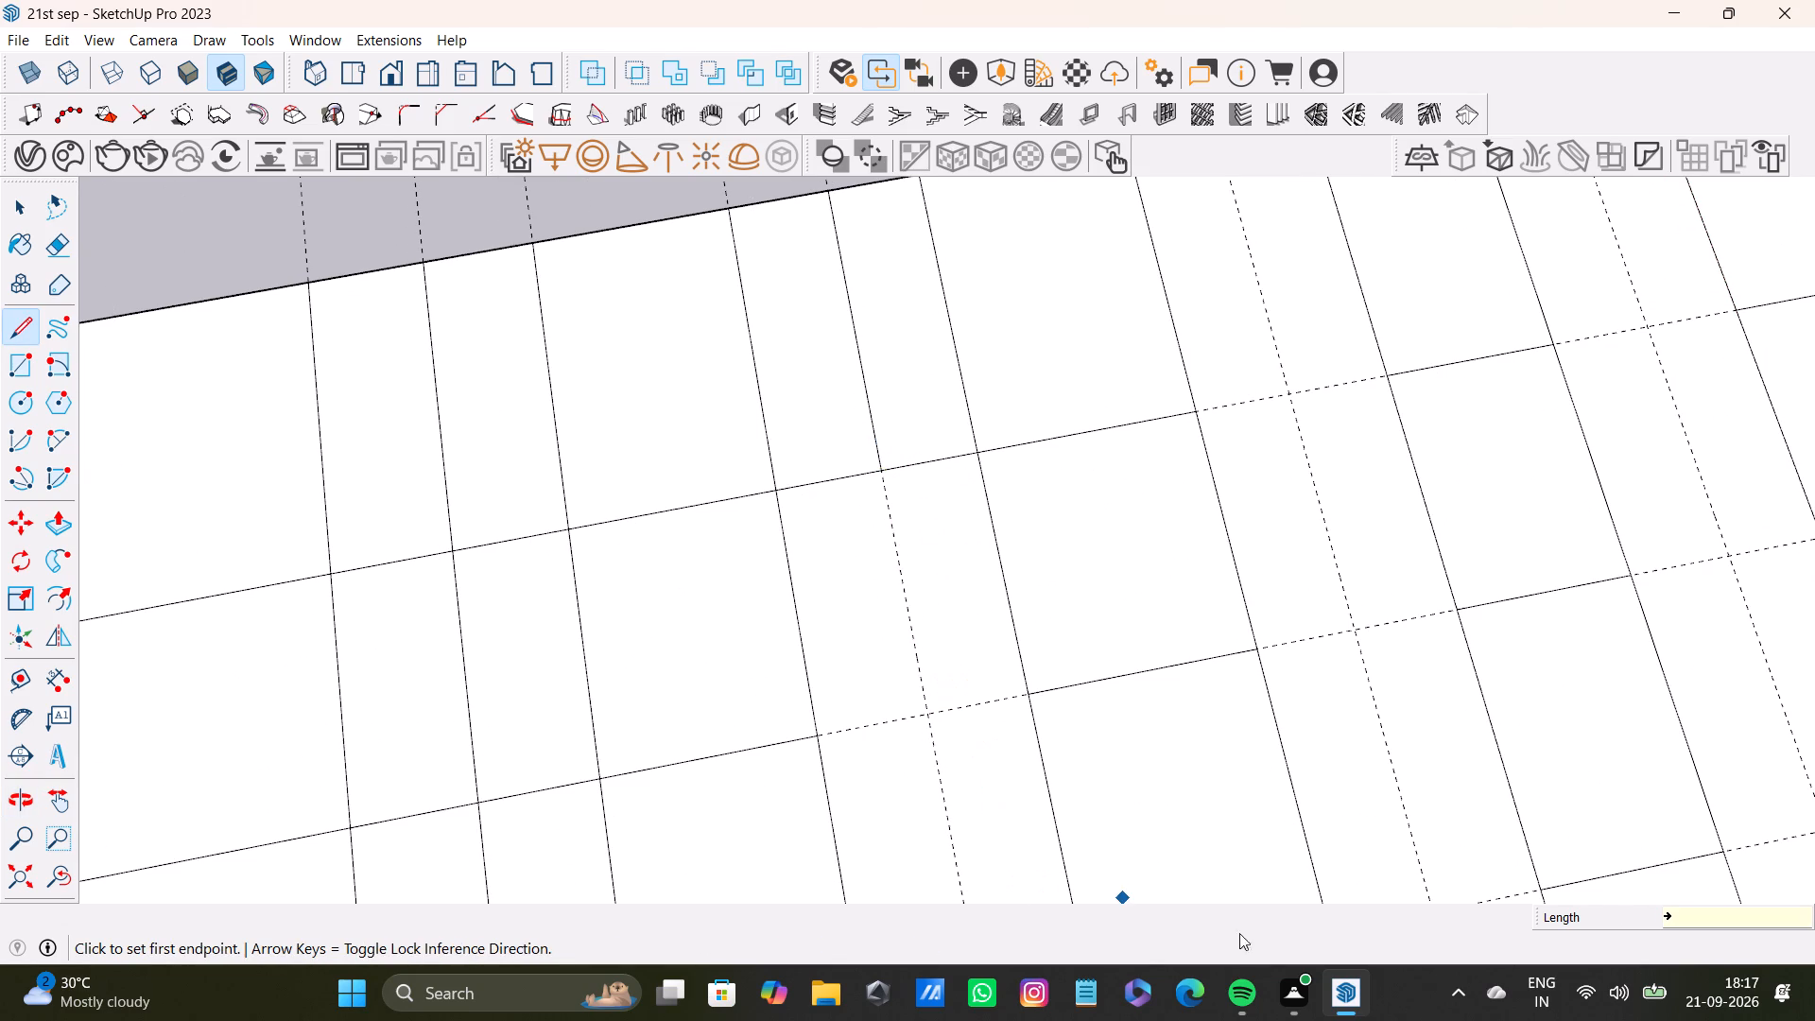
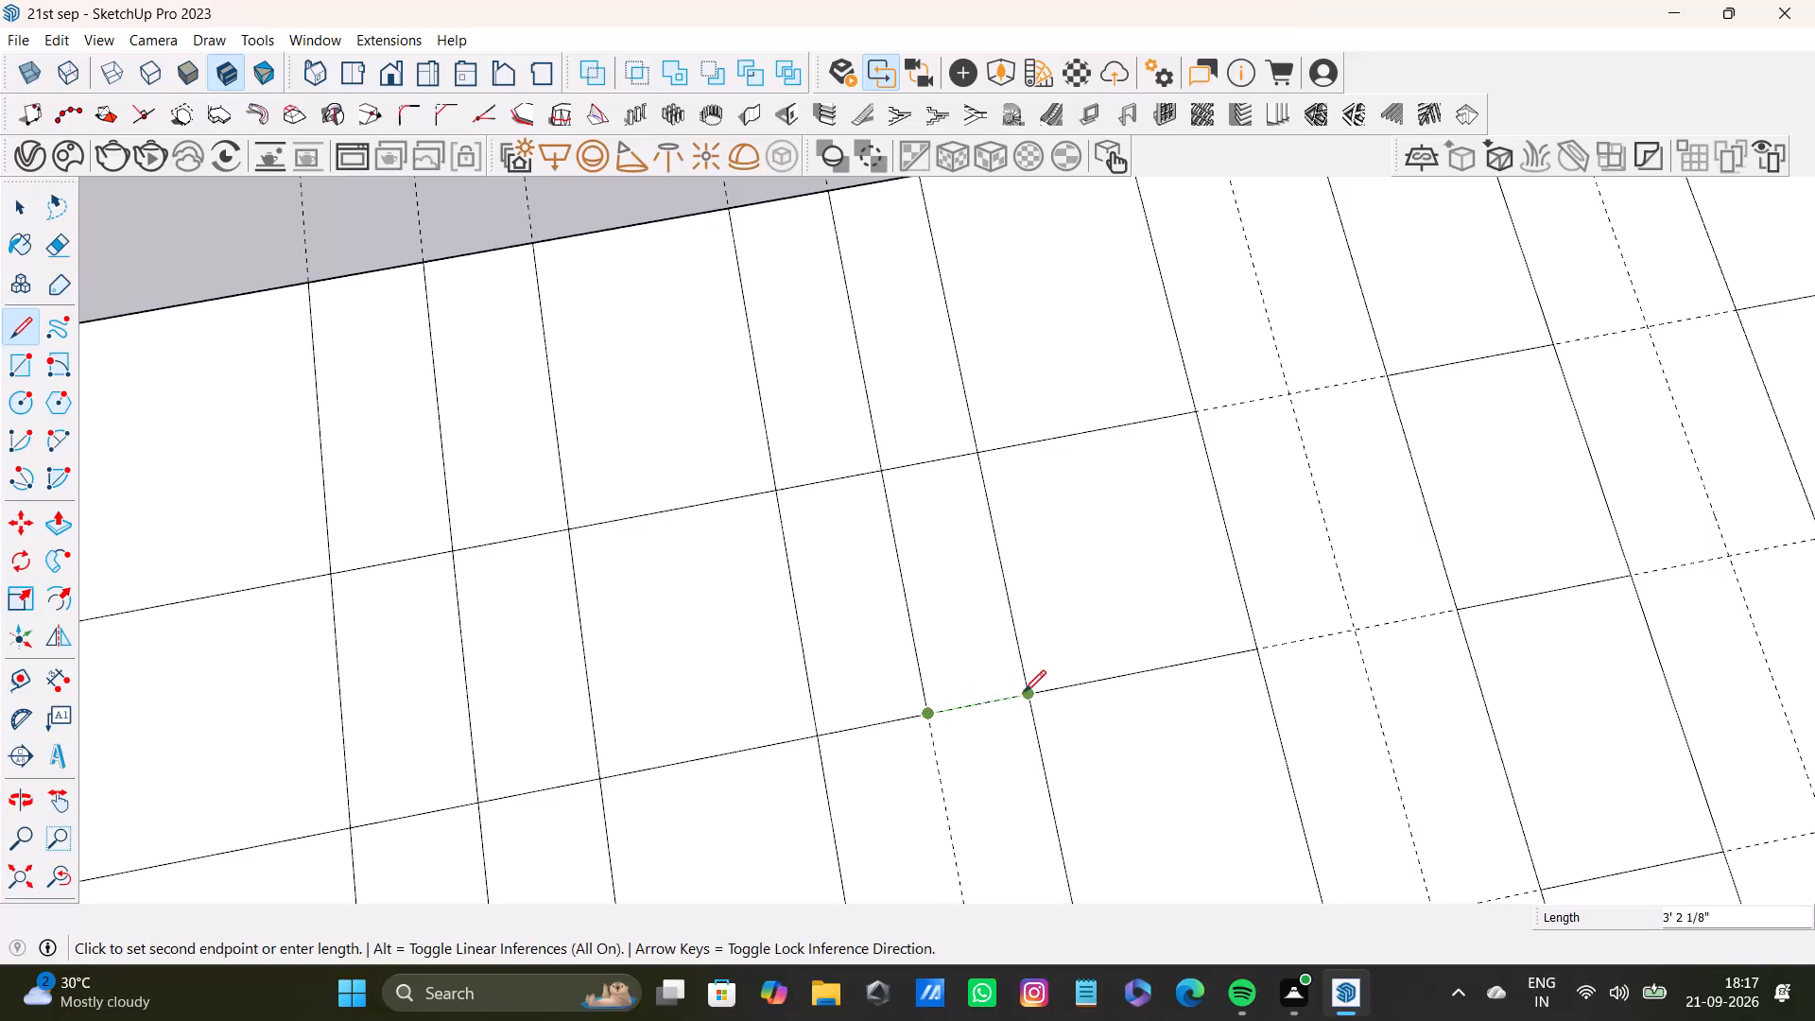
Finish the cross line of the third narrow strip's second cell, about 3' 2 1/8" from the middle line to the strip side.
left_click(1024, 692)
Extend the middle line through the third cell of the third narrow strip and draw cross lines to both strip sides.
scroll(1027, 754, "down", 4)
middle_click_drag(1080, 810, 960, 491, "shift")
scroll(896, 503, "up", 3)
left_click_drag(827, 390, 828, 399)
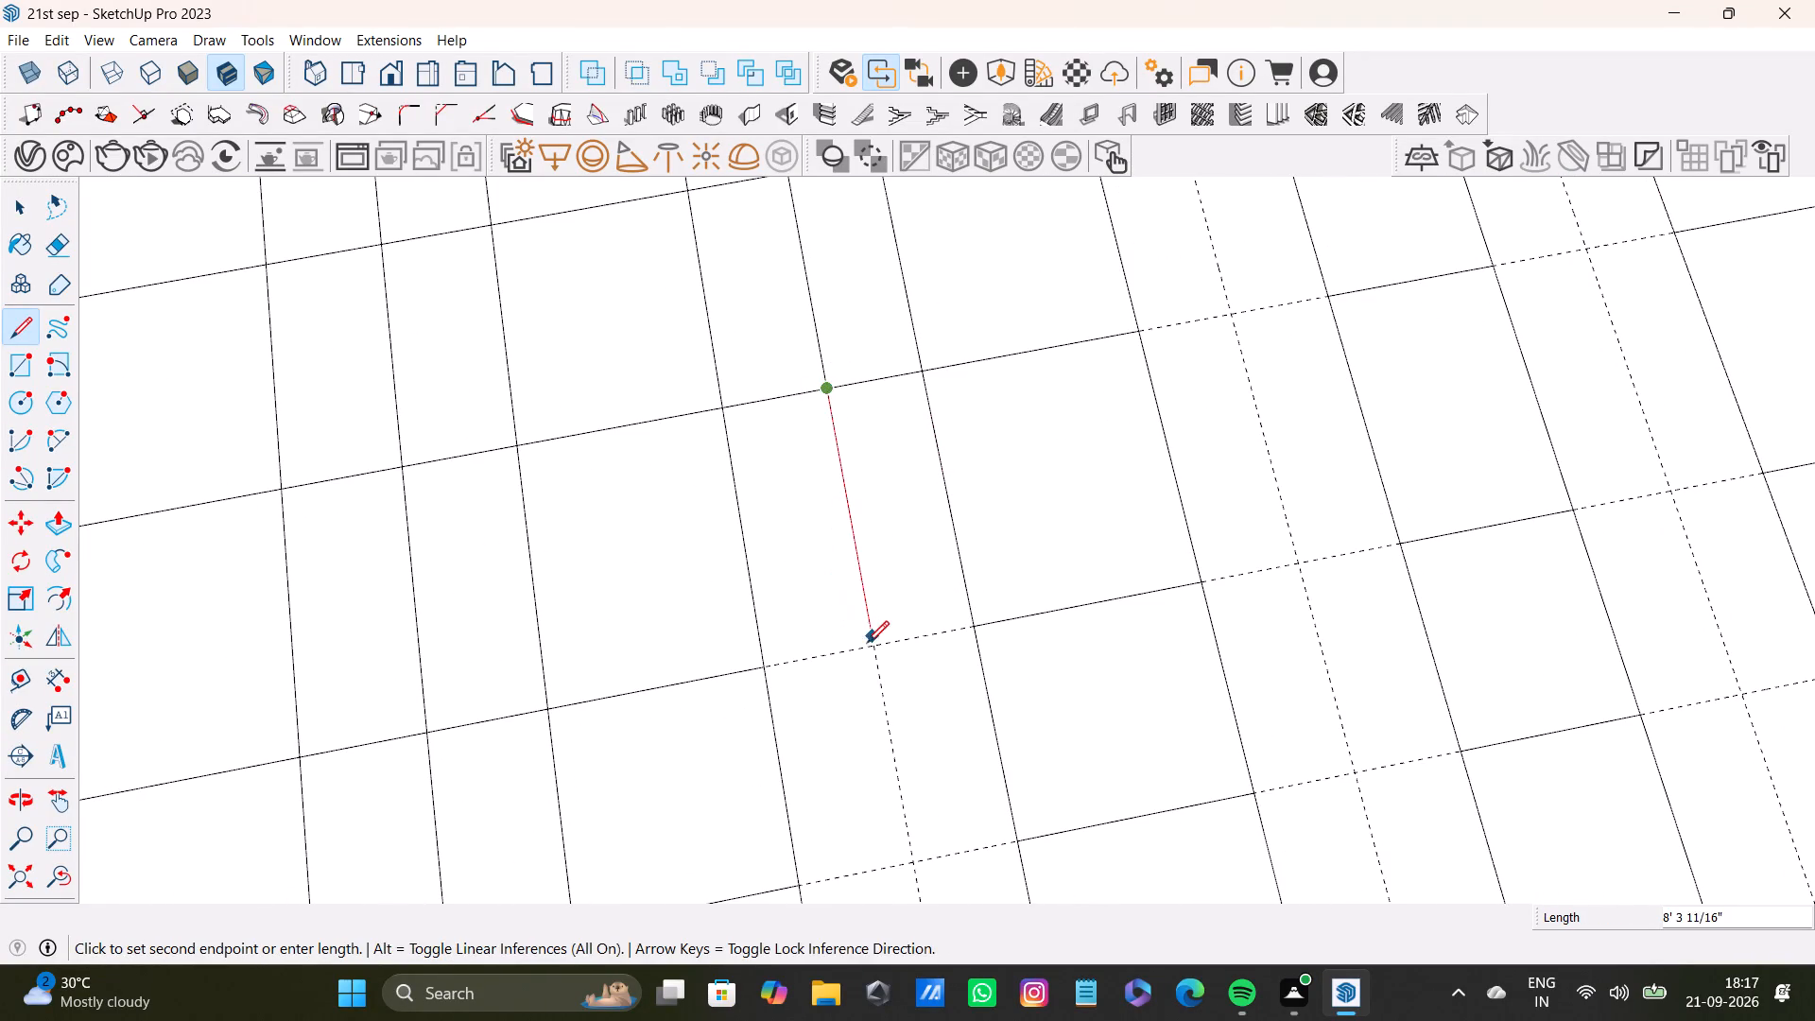
left_click(875, 652)
left_click(768, 670)
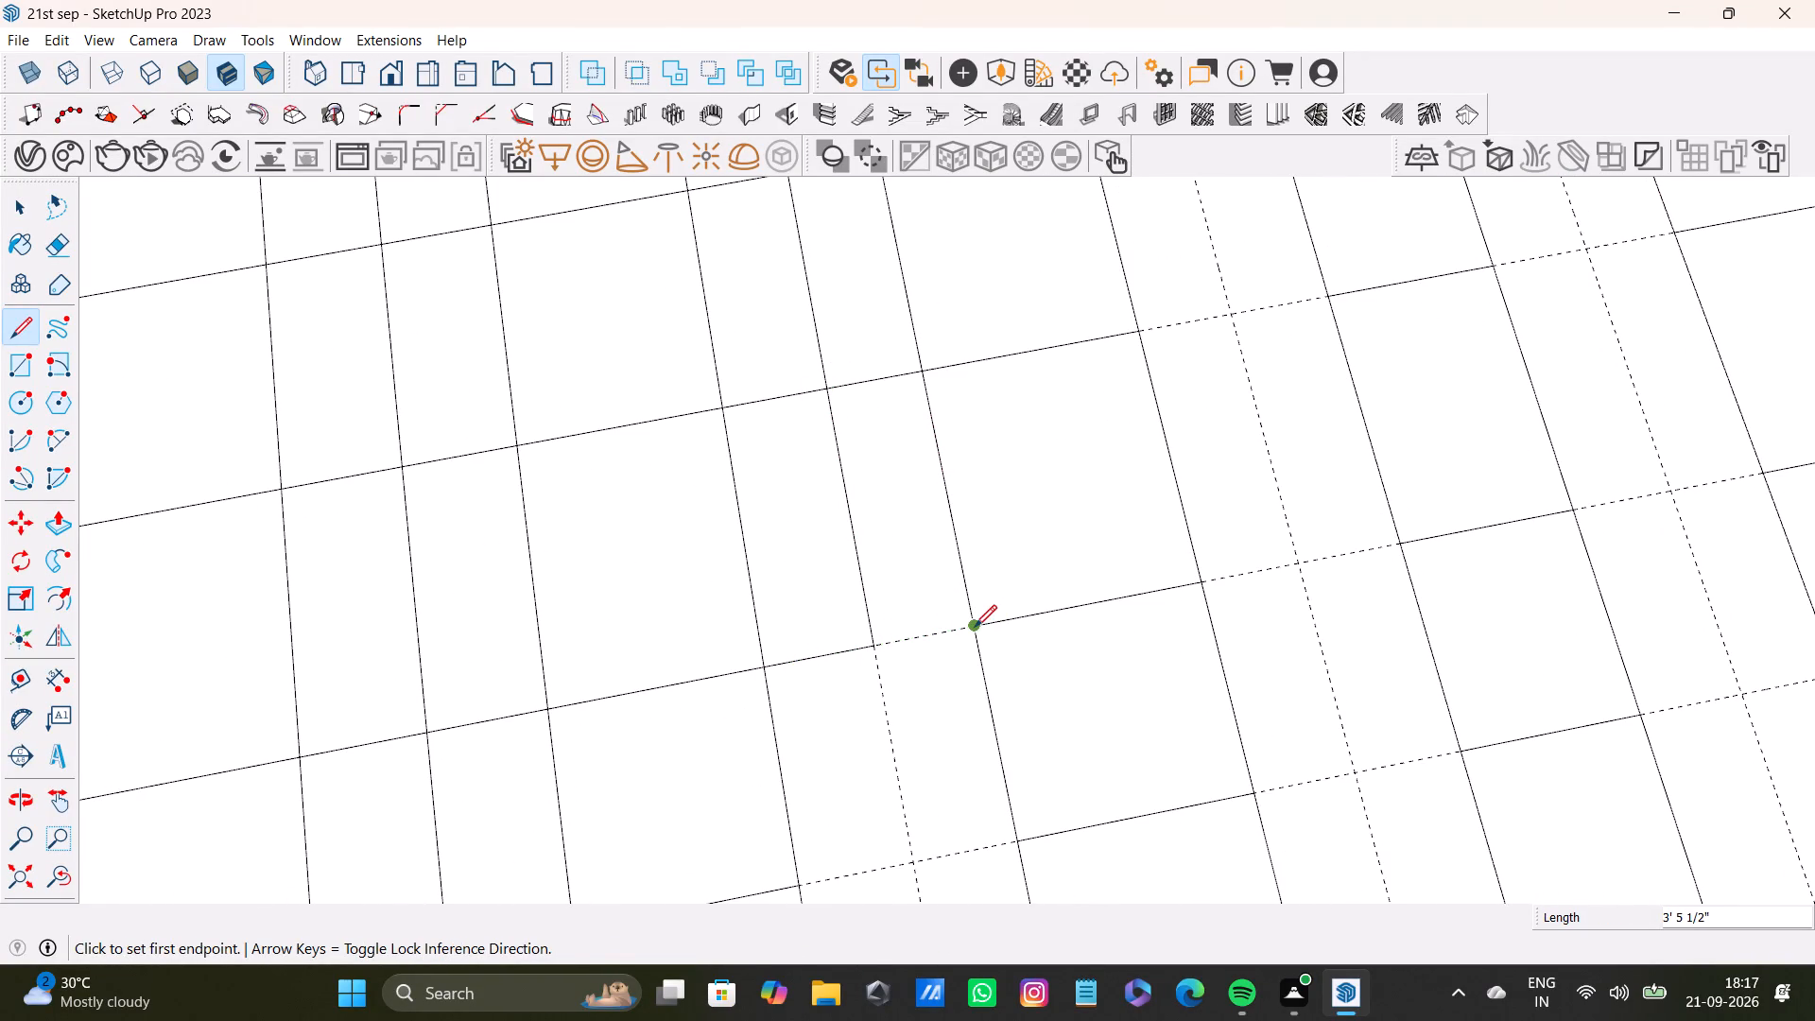
left_click_drag(975, 627, 957, 631)
left_click(884, 649)
Extend the middle line through the fourth cell of the third narrow strip and draw cross lines to both strip sides.
middle_click_drag(1004, 756, 866, 545, "shift")
scroll(734, 497, "up", 2)
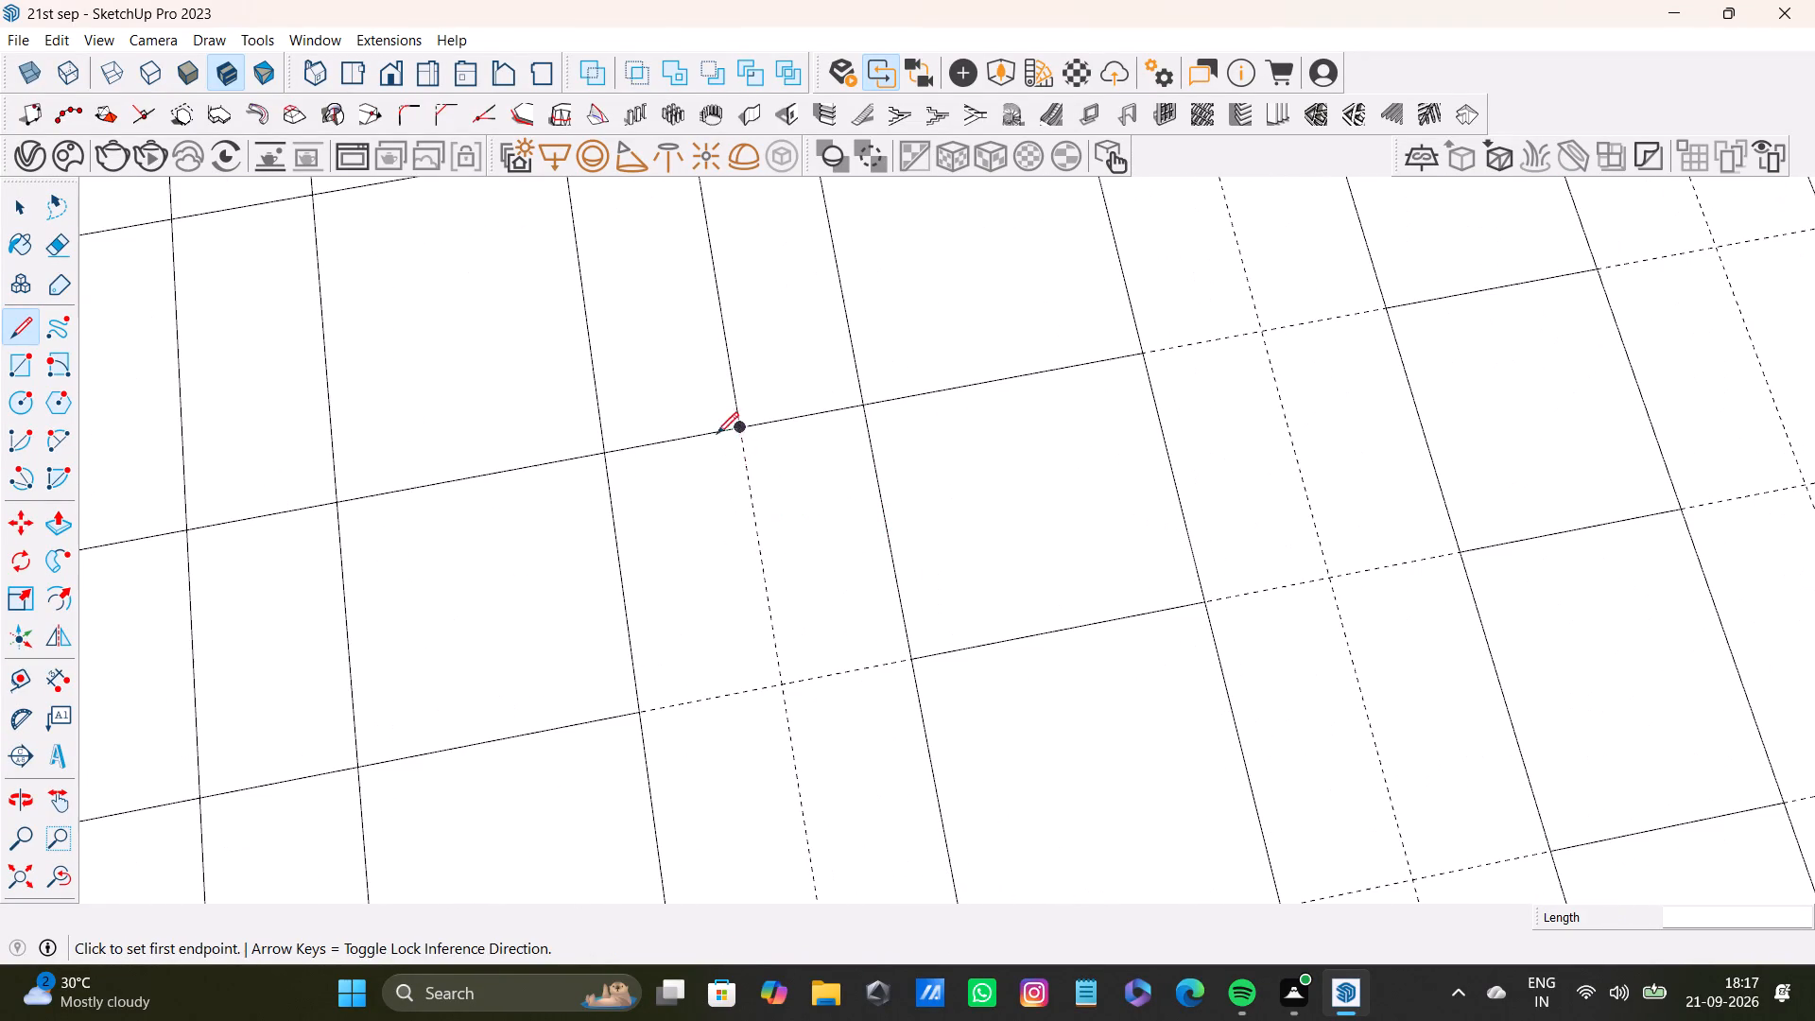
left_click_drag(736, 427, 737, 442)
left_click_drag(784, 689, 817, 680)
left_click(901, 659)
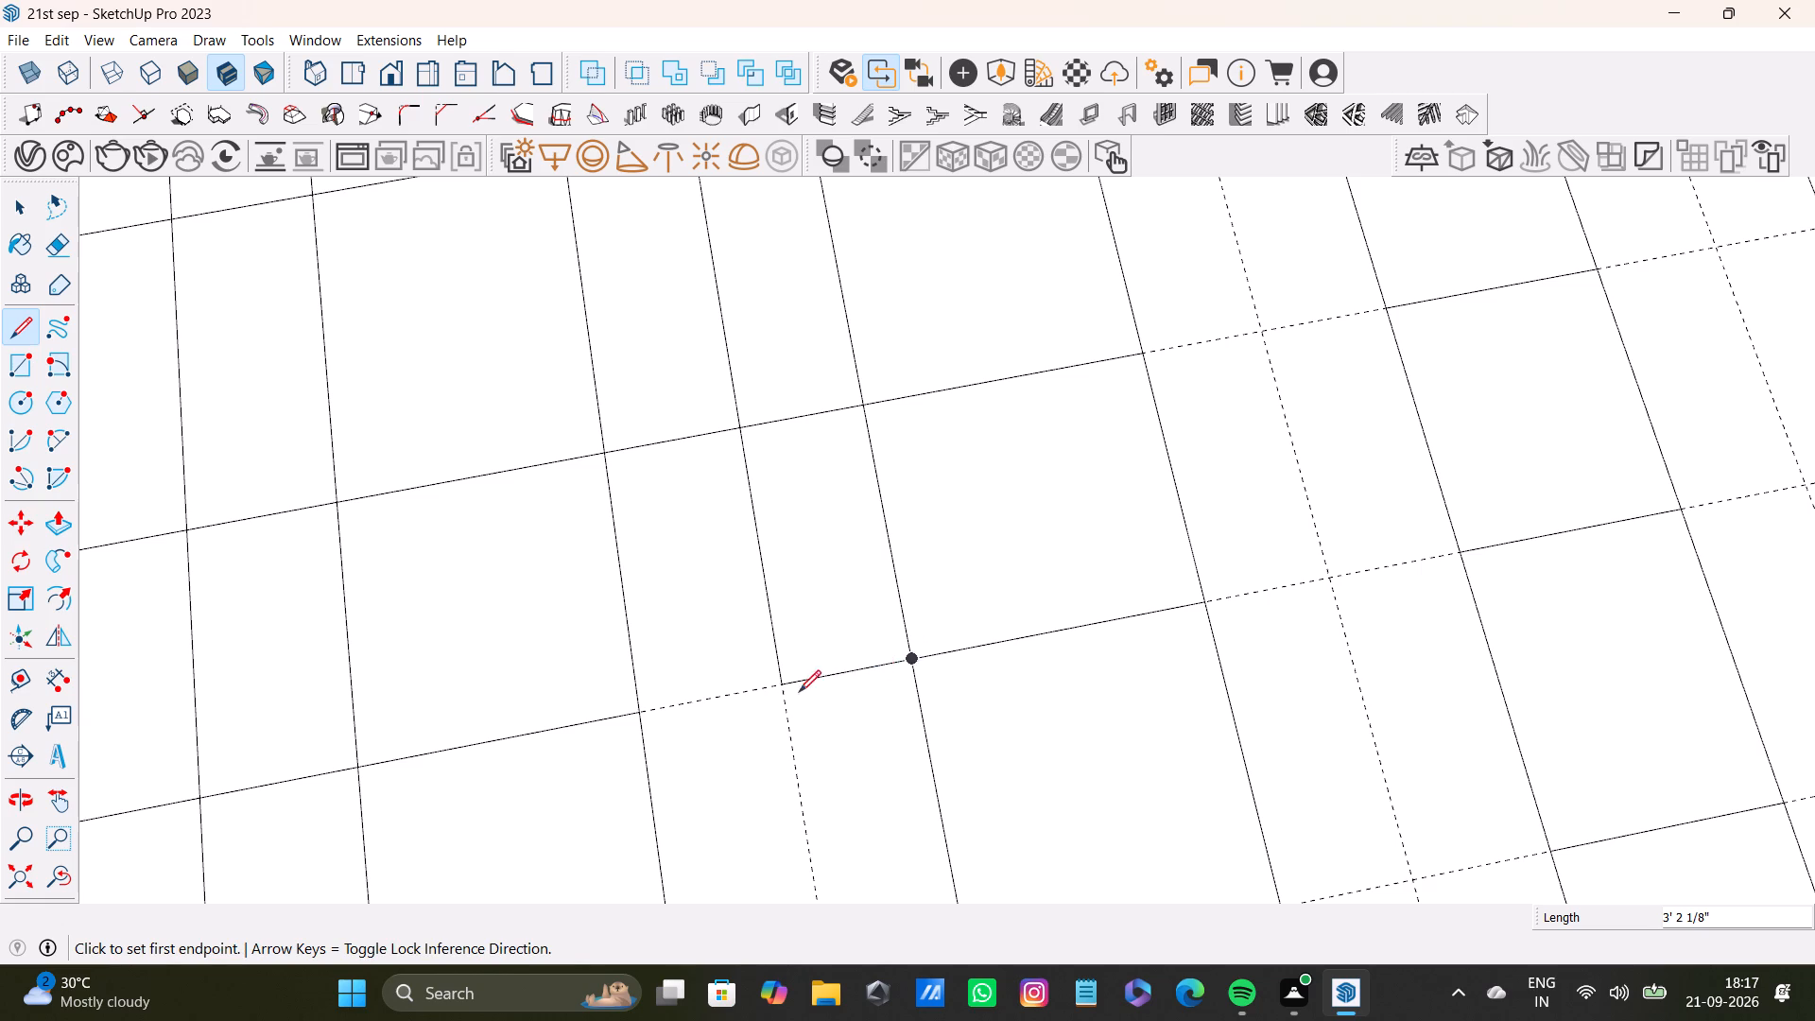
left_click(778, 685)
left_click(651, 704)
Extend the middle line through the fifth cell of the third narrow strip and draw cross lines to both strip sides.
scroll(688, 718, "down", 3)
middle_click_drag(747, 773, 717, 444, "shift")
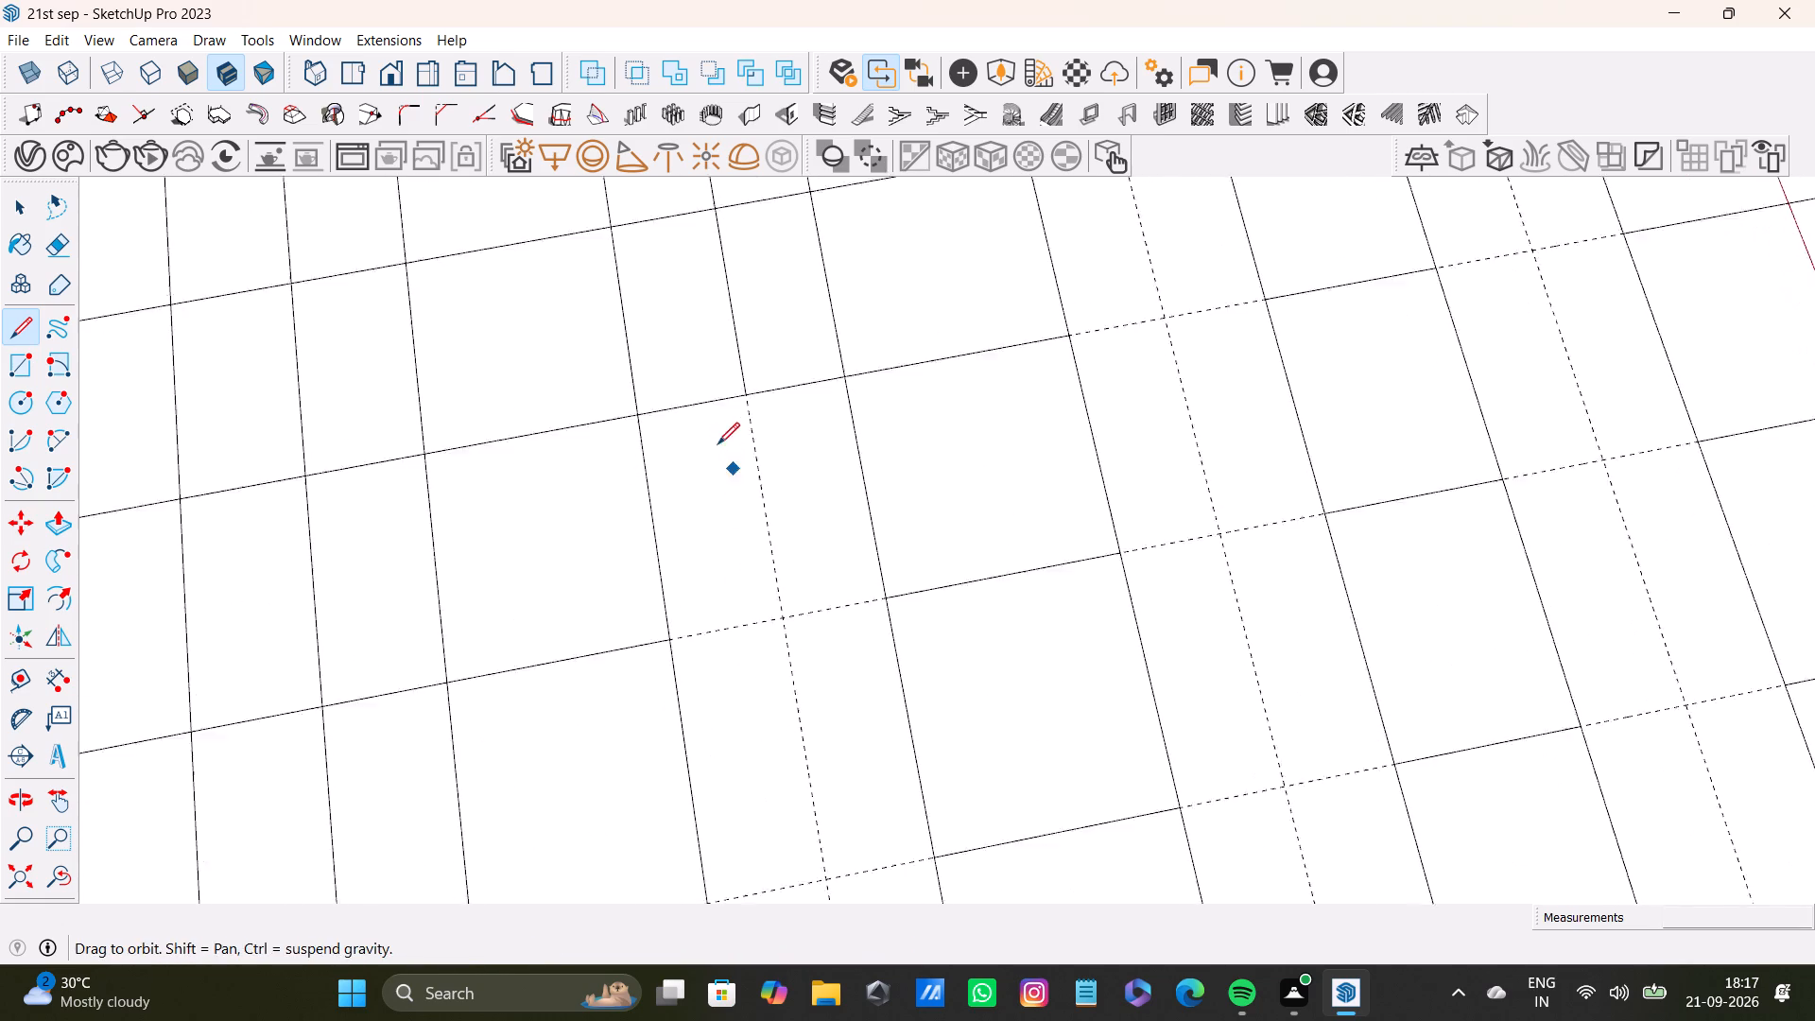
middle_click_drag(717, 444, 718, 446, "shift")
scroll(717, 435, "up", 3)
left_click(730, 354)
left_click_drag(788, 659, 805, 652)
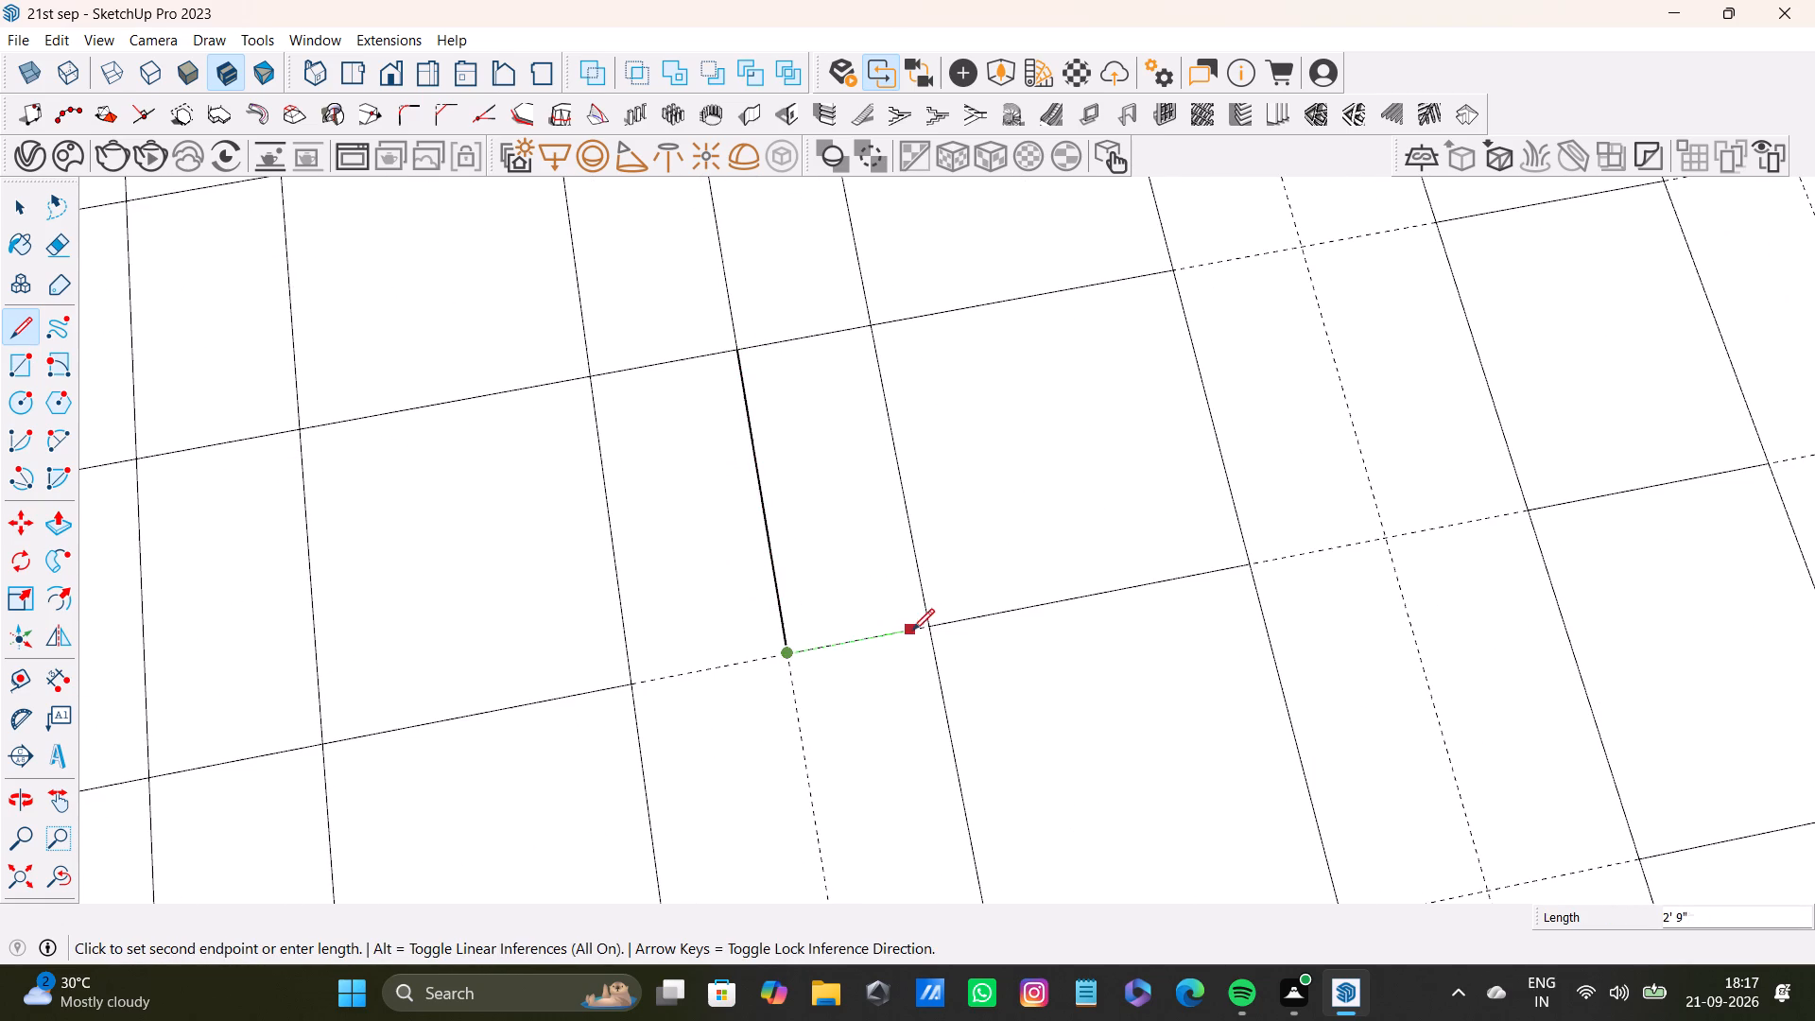
left_click(919, 631)
left_click_drag(785, 658, 766, 662)
left_click(629, 680)
Extend the middle line through the sixth cell of the third narrow strip and draw cross lines to both strip sides.
scroll(642, 709, "down", 5)
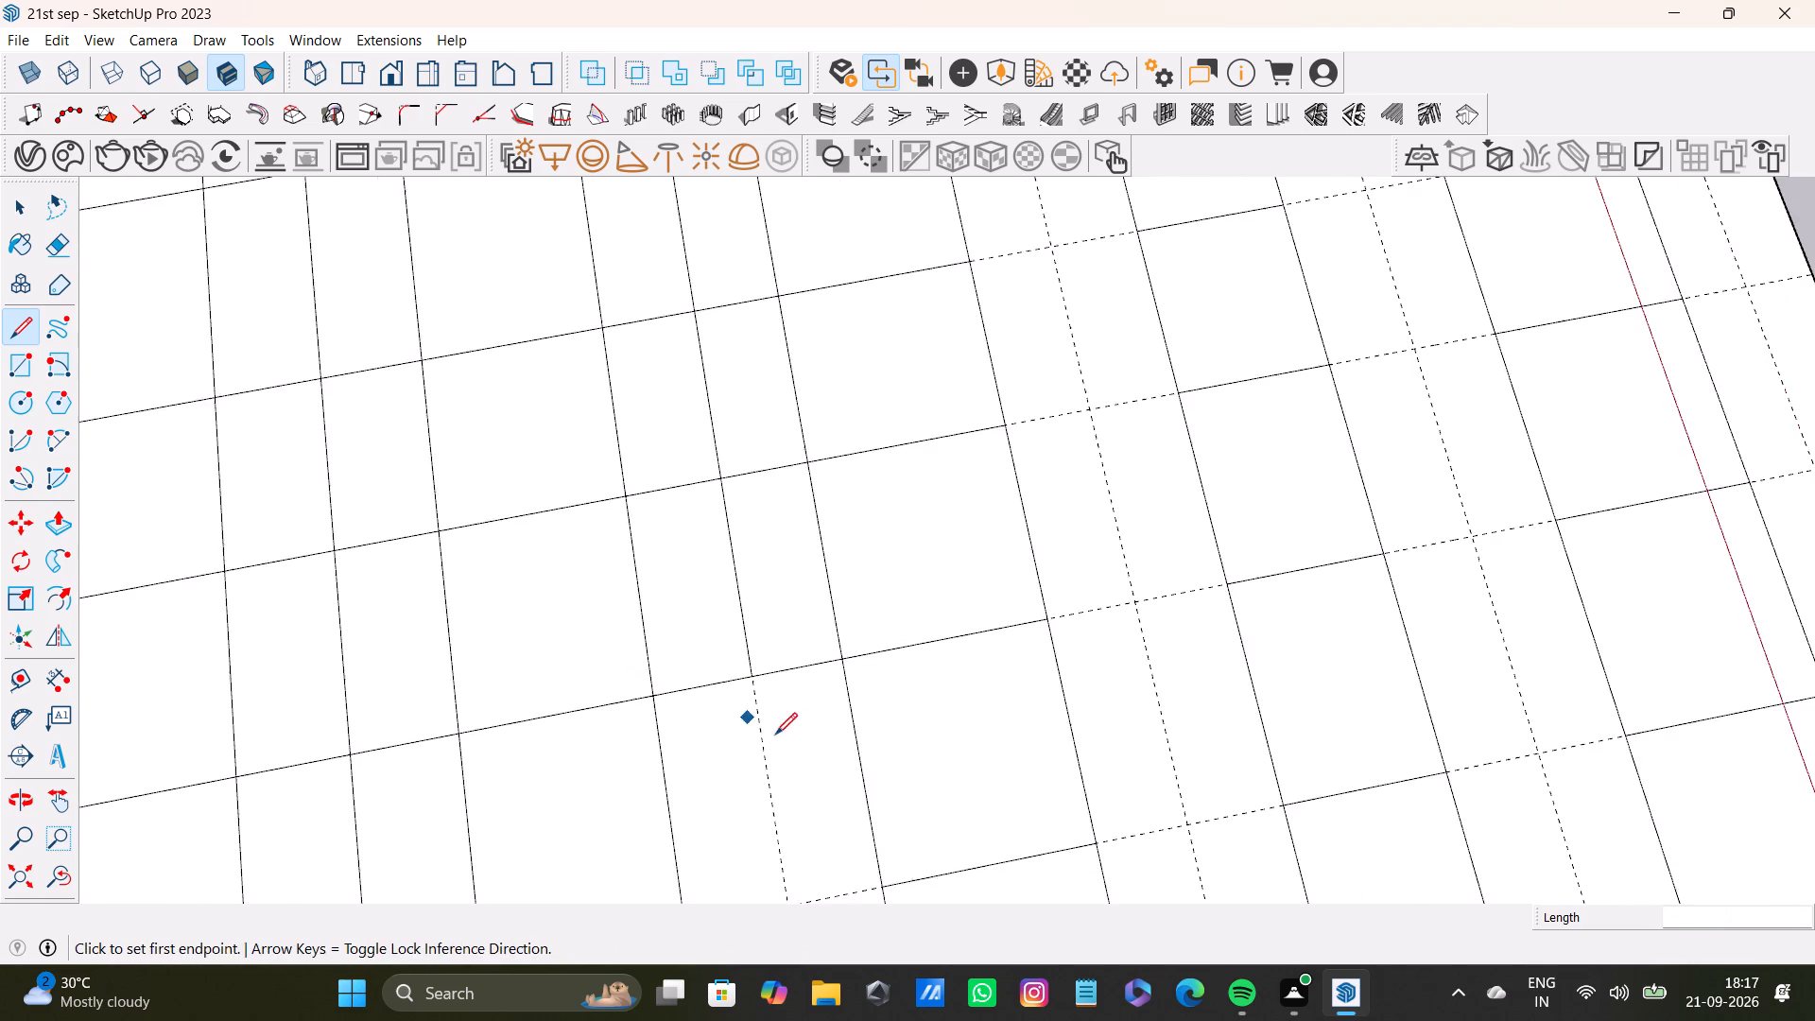
middle_click_drag(782, 739, 710, 471)
scroll(710, 471, "up", 3, "shift")
left_click_drag(664, 398, 664, 409)
left_click_drag(717, 703, 727, 698)
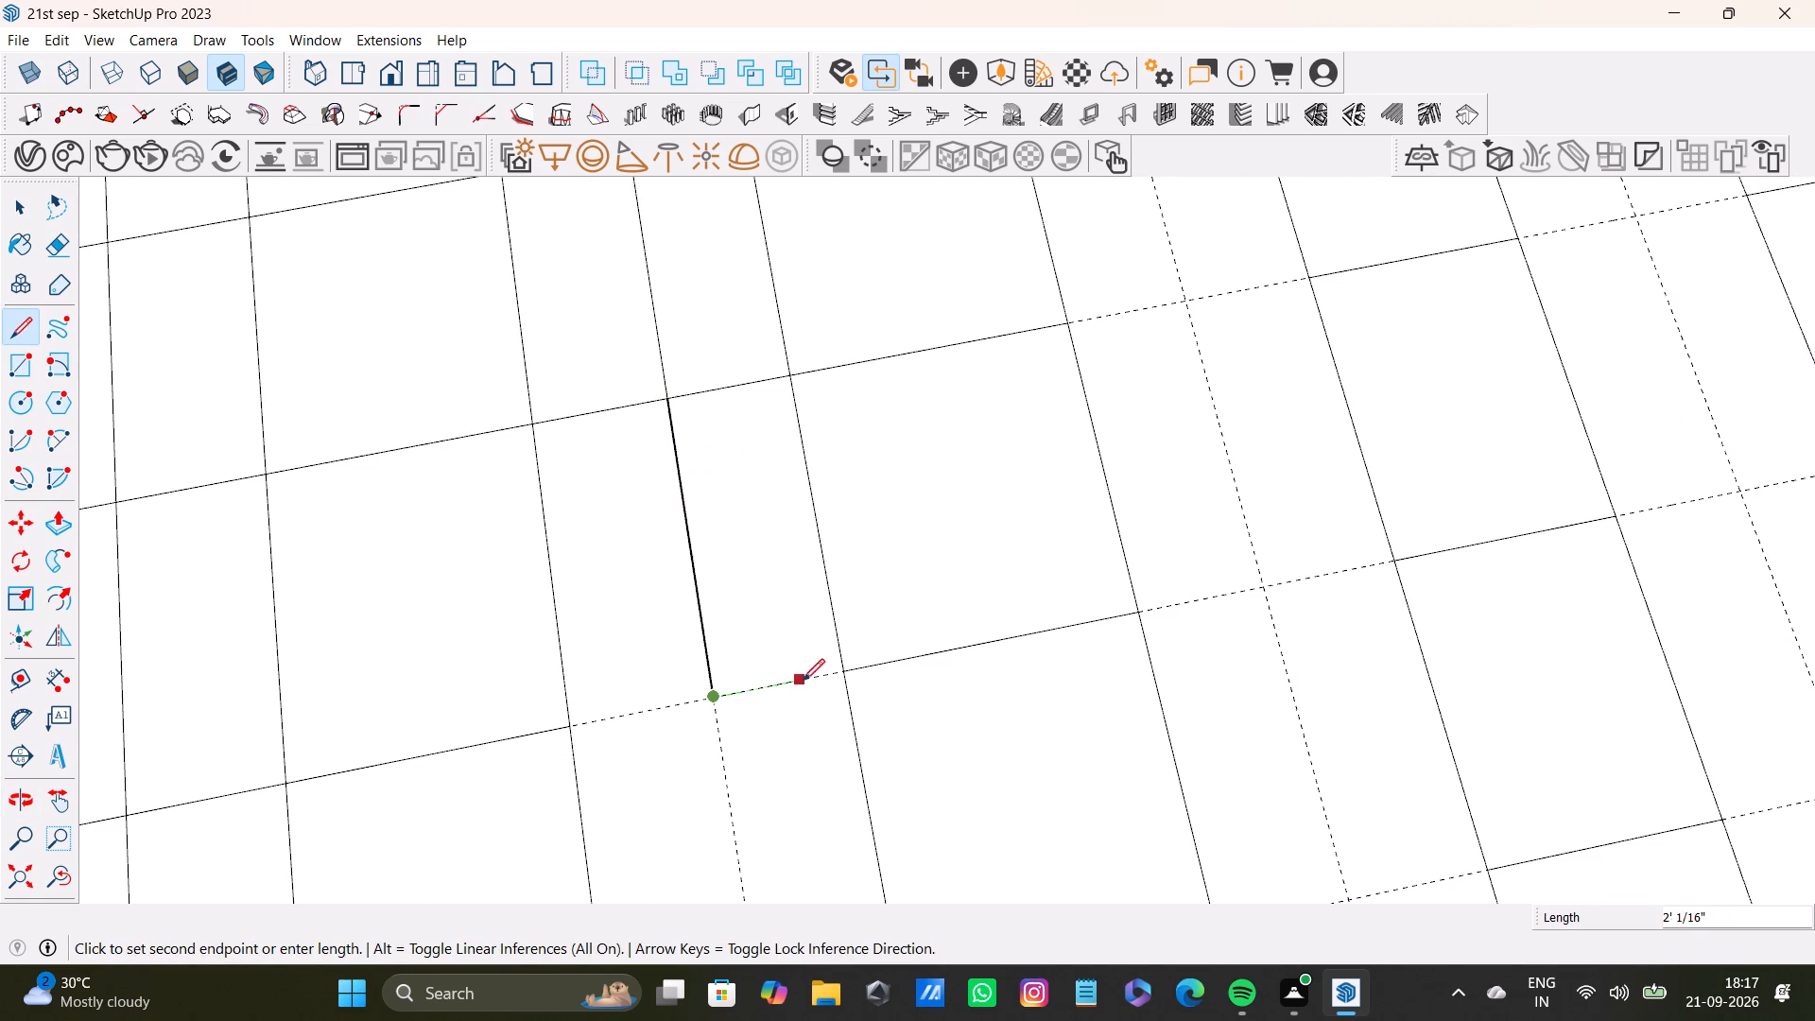
left_click(842, 673)
left_click_drag(709, 698, 685, 703)
left_click(581, 722)
Extend the middle line through the seventh cell of the third narrow strip and draw cross lines to both strip sides.
scroll(816, 730, "down", 3)
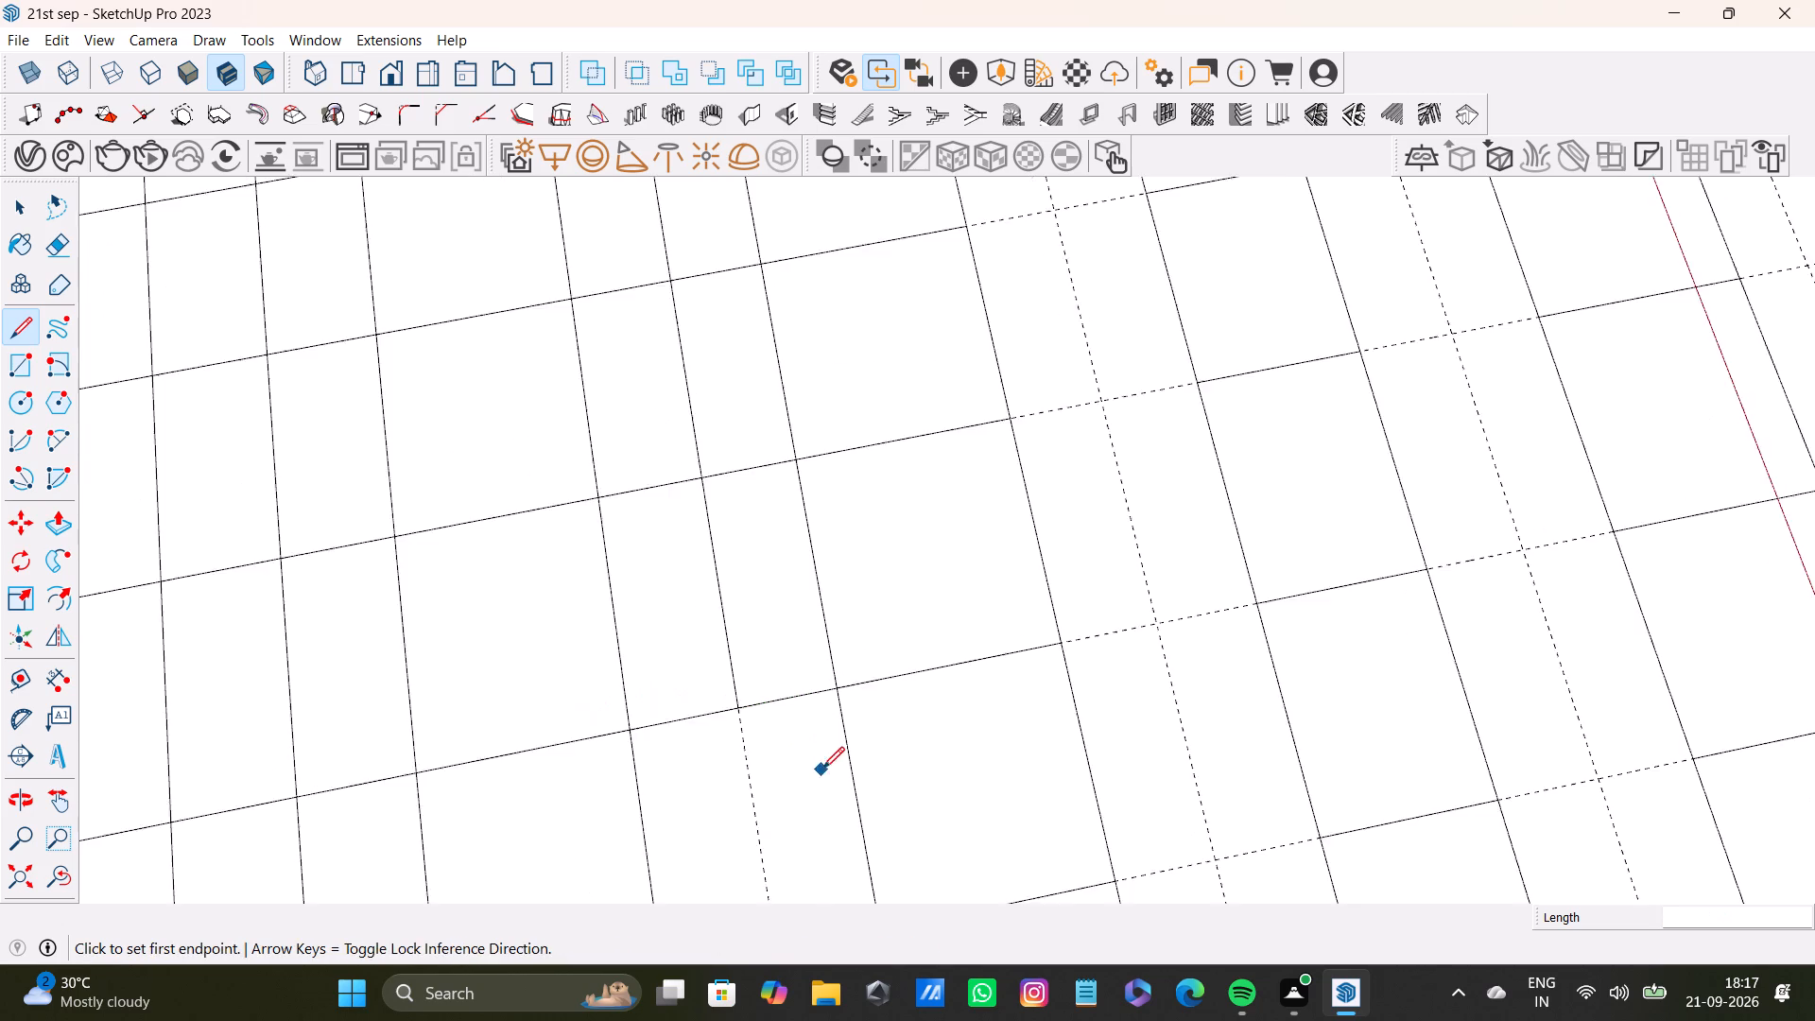
middle_click_drag(822, 751, 808, 529, "shift")
scroll(792, 534, "up", 6)
left_click(678, 461)
middle_click_drag(794, 806, 710, 562)
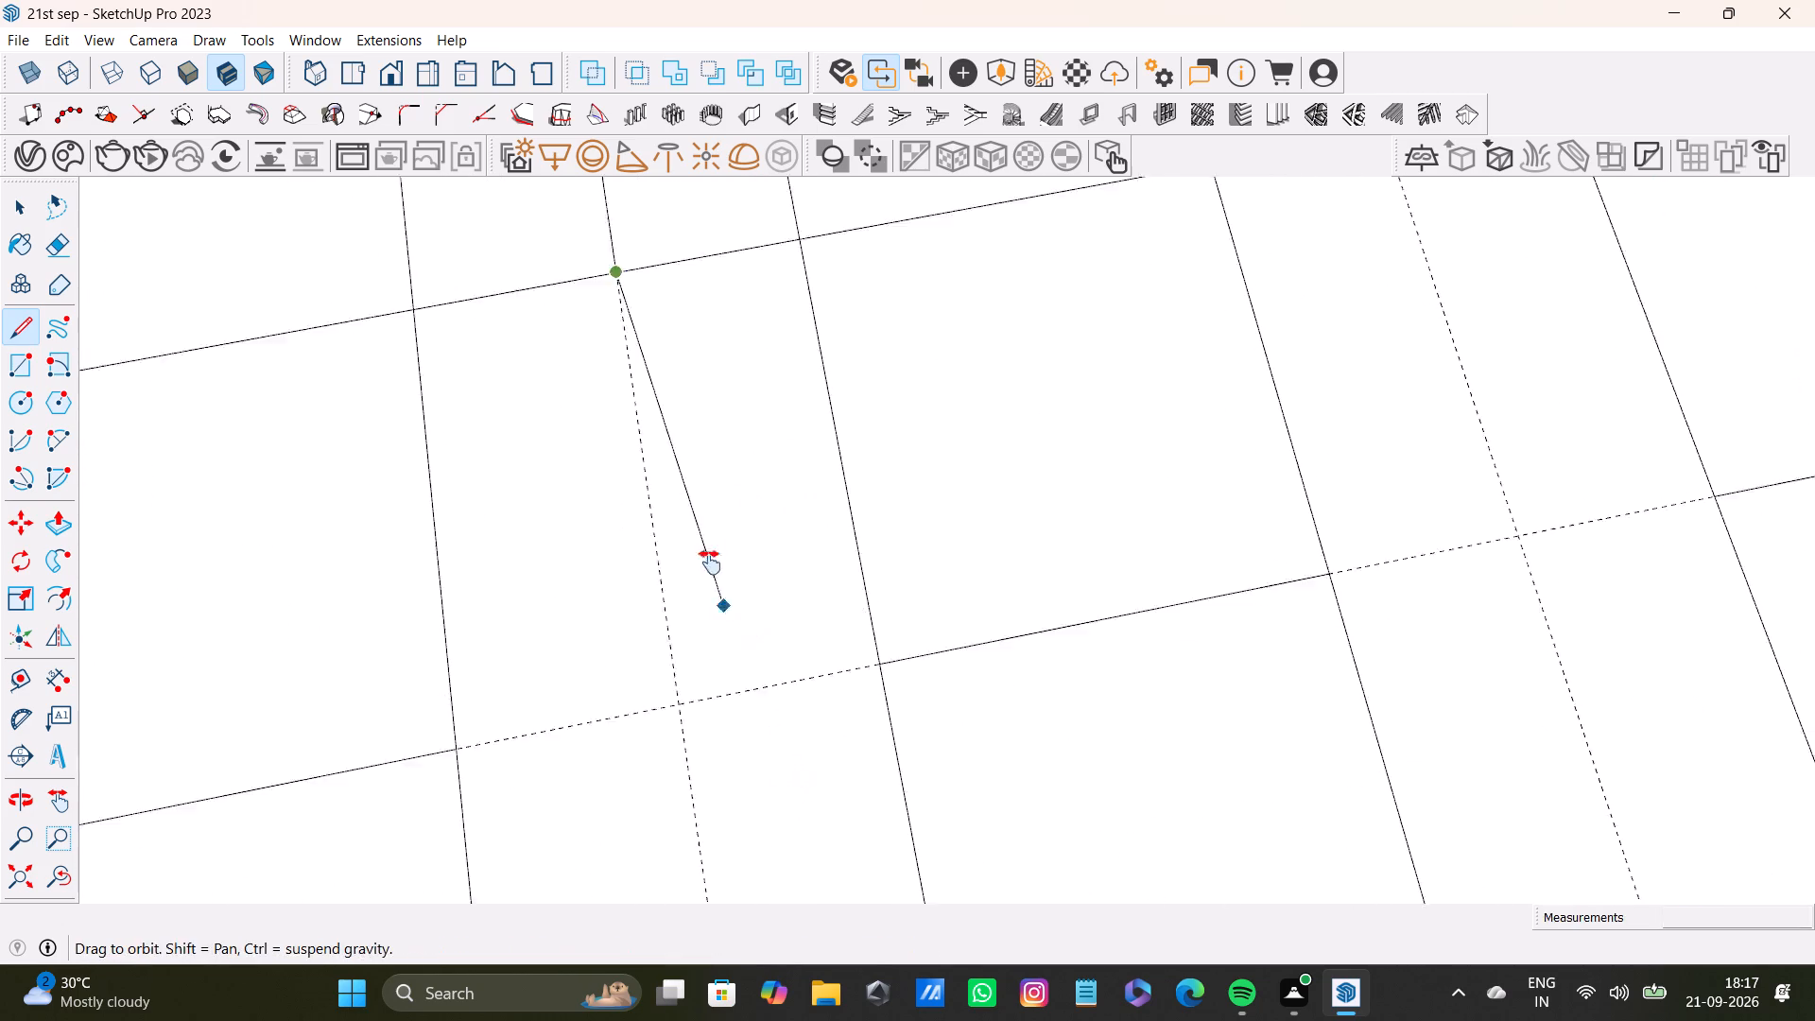
middle_click_drag(710, 562, 704, 534)
left_click_drag(658, 638, 683, 633)
left_click(865, 597)
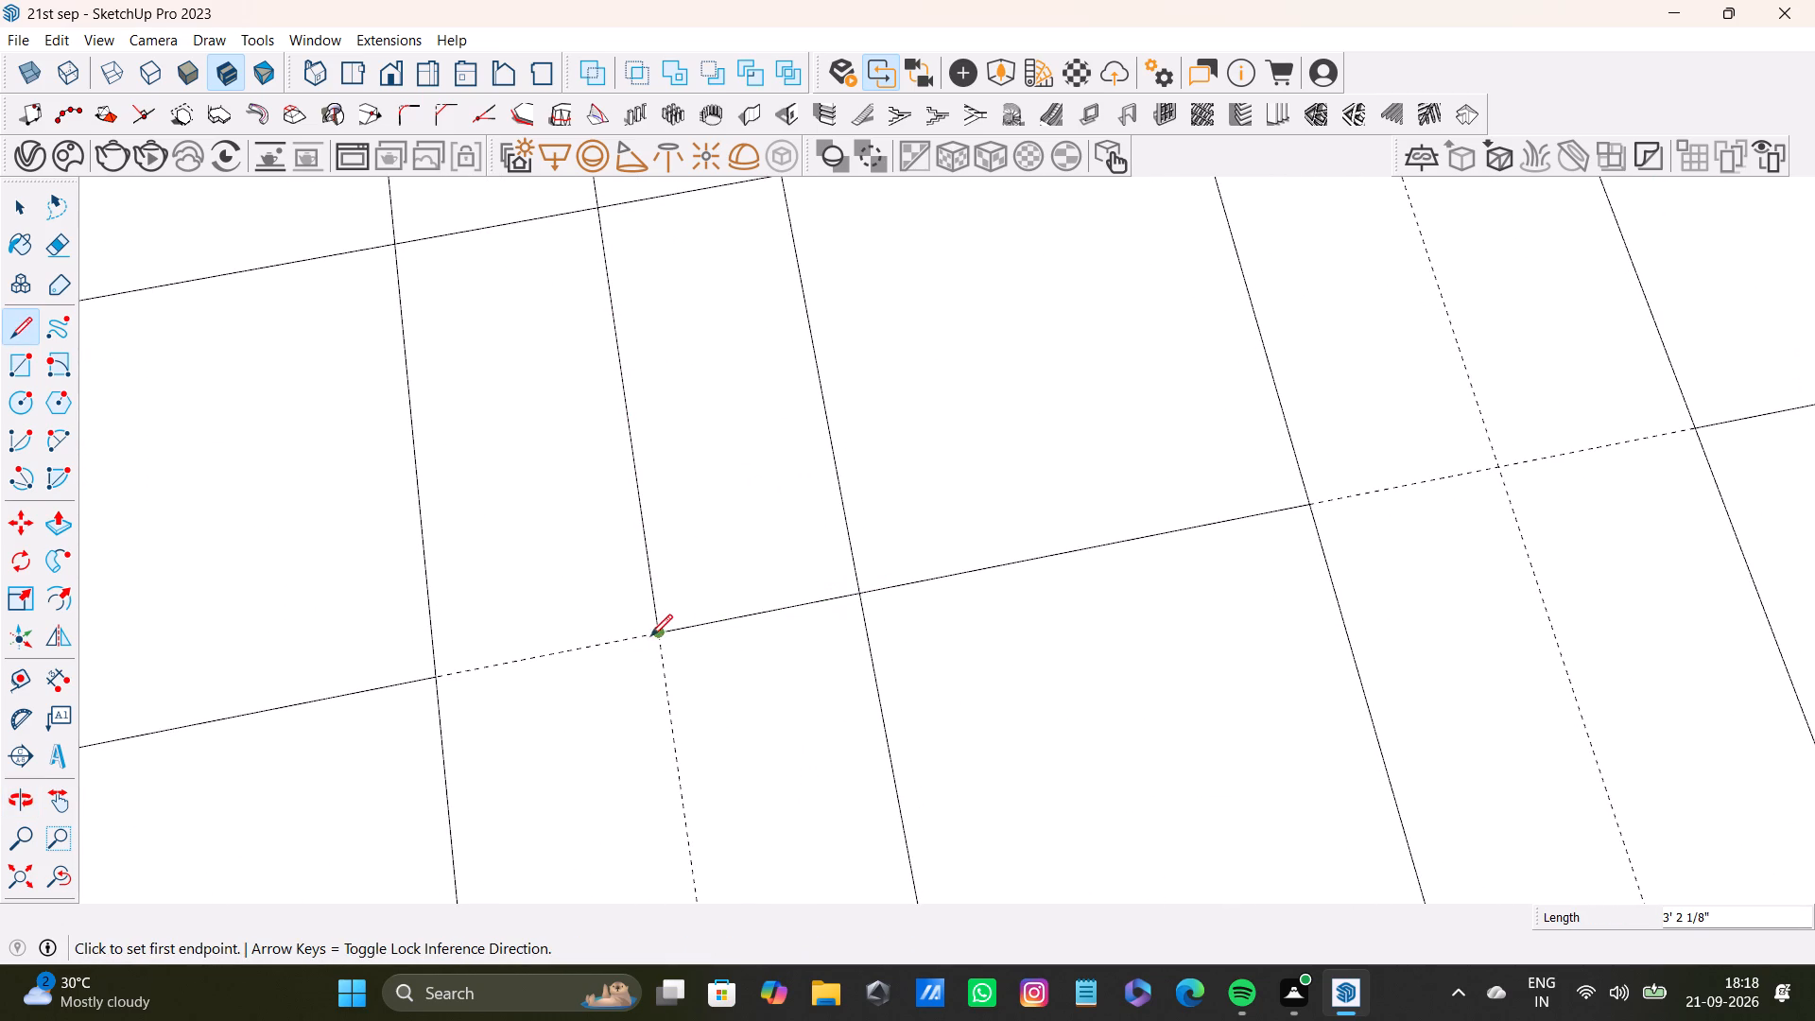
left_click_drag(652, 632, 638, 640)
left_click(441, 678)
Draw the eighth cell's middle line in the third narrow strip, with cross lines about 3' 2 1/8" and 3' 5 1/2" to the strip sides.
scroll(841, 789, "down", 1)
middle_click_drag(841, 789, 749, 550, "shift")
scroll(584, 495, "up", 1)
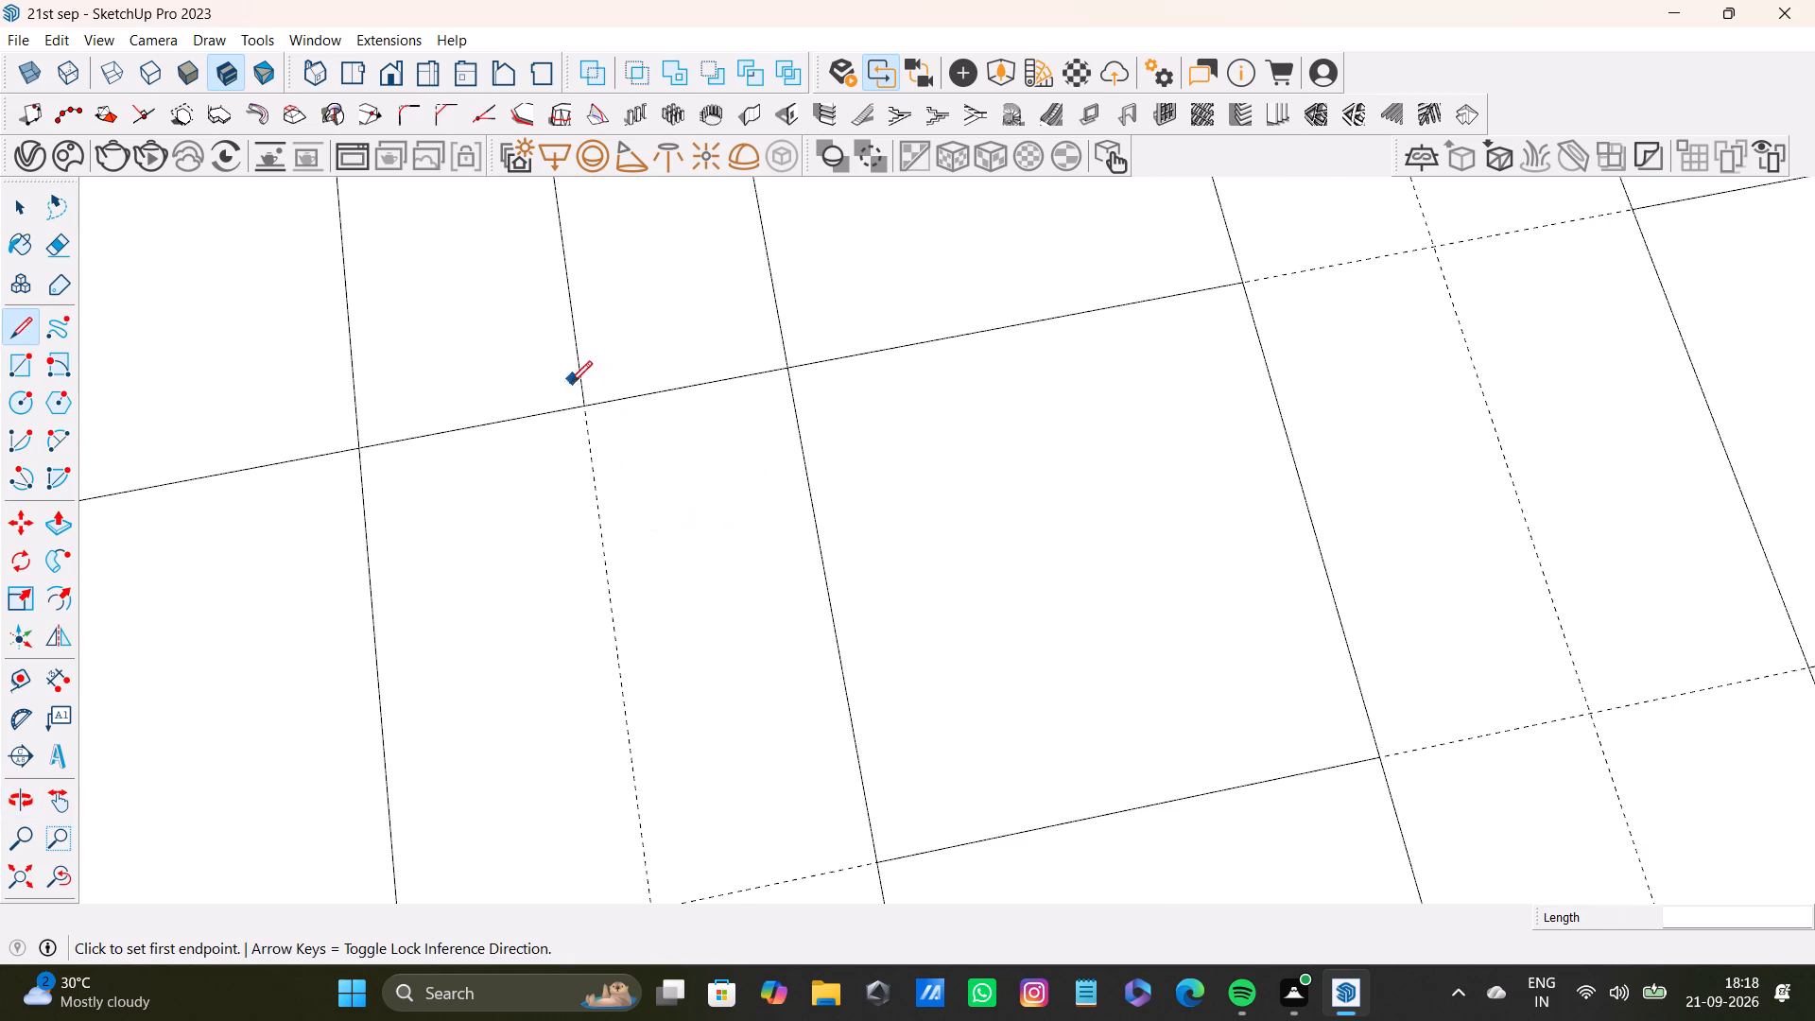
left_click_drag(576, 406, 579, 416)
scroll(675, 705, "down", 1)
middle_click_drag(660, 731, 644, 459, "shift")
left_click_drag(640, 609, 662, 601)
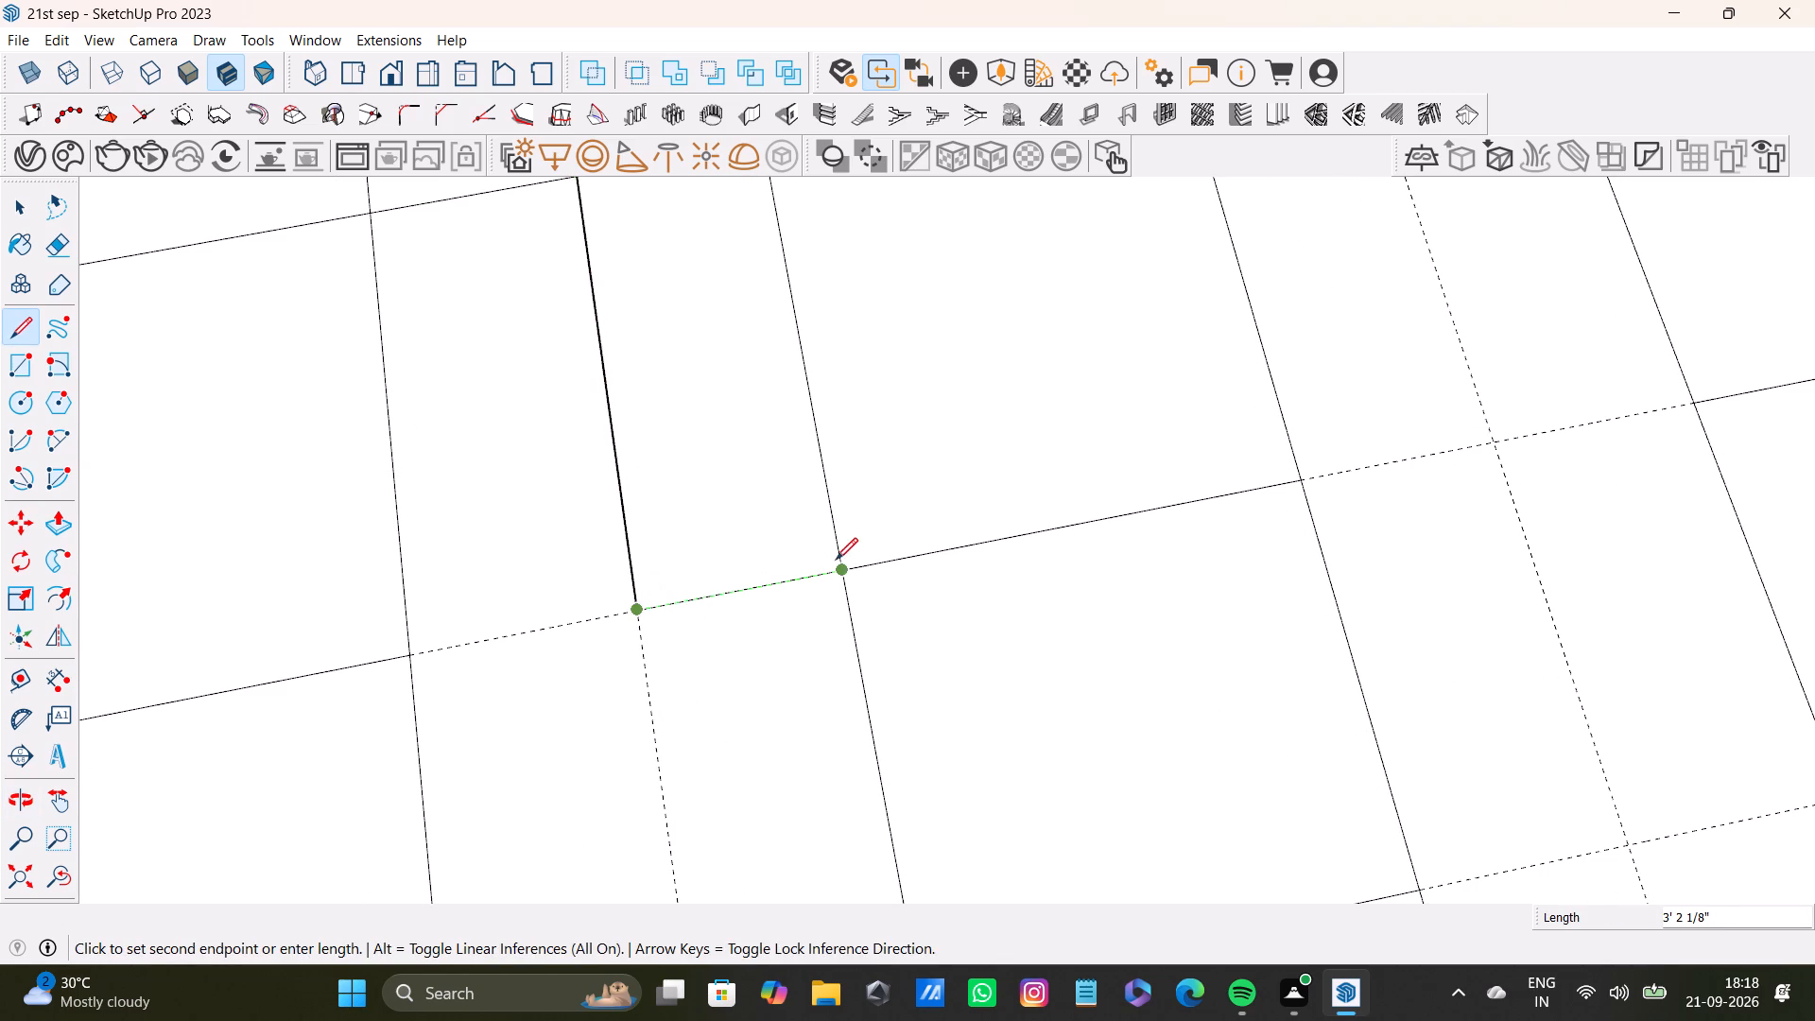
left_click(840, 562)
left_click_drag(634, 606, 620, 609)
left_click(403, 652)
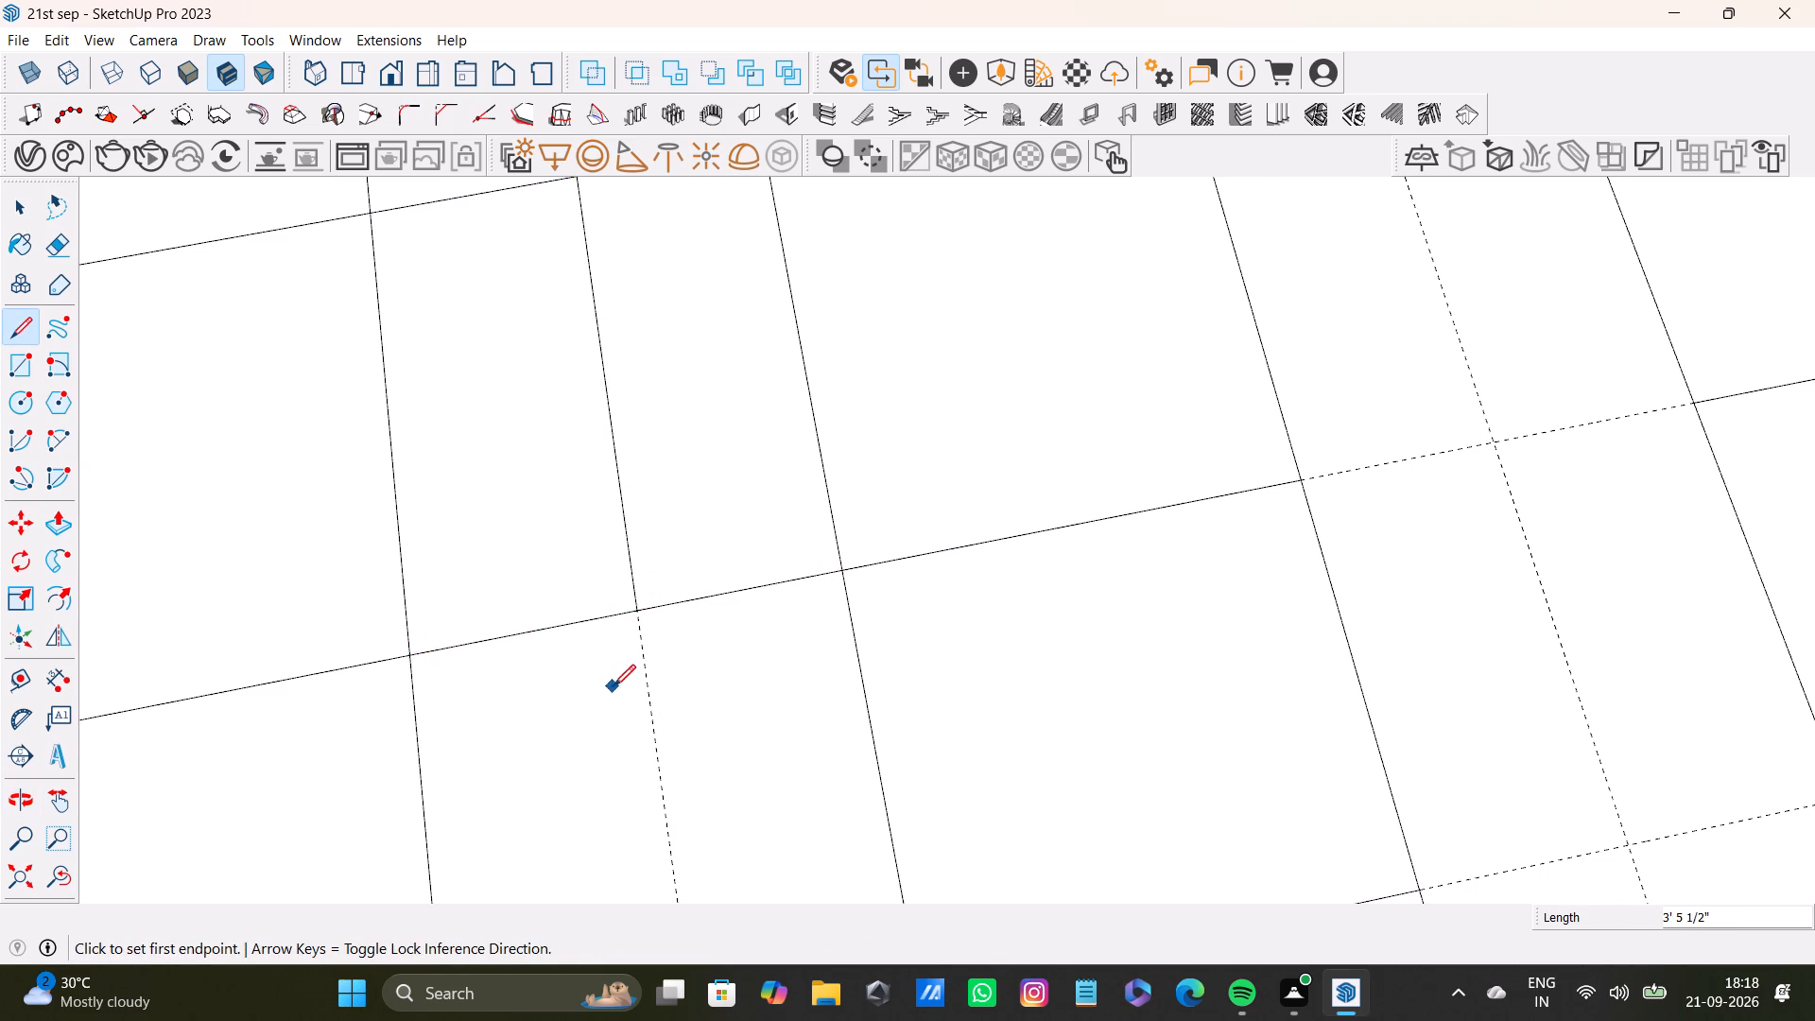
Extend the middle line through the ninth cell of the third narrow strip and draw cross lines to both strip sides.
middle_click_drag(614, 686, 613, 498)
scroll(613, 458, "up", 2)
left_click(631, 424)
scroll(686, 712, "down", 1)
middle_click_drag(683, 730, 690, 505)
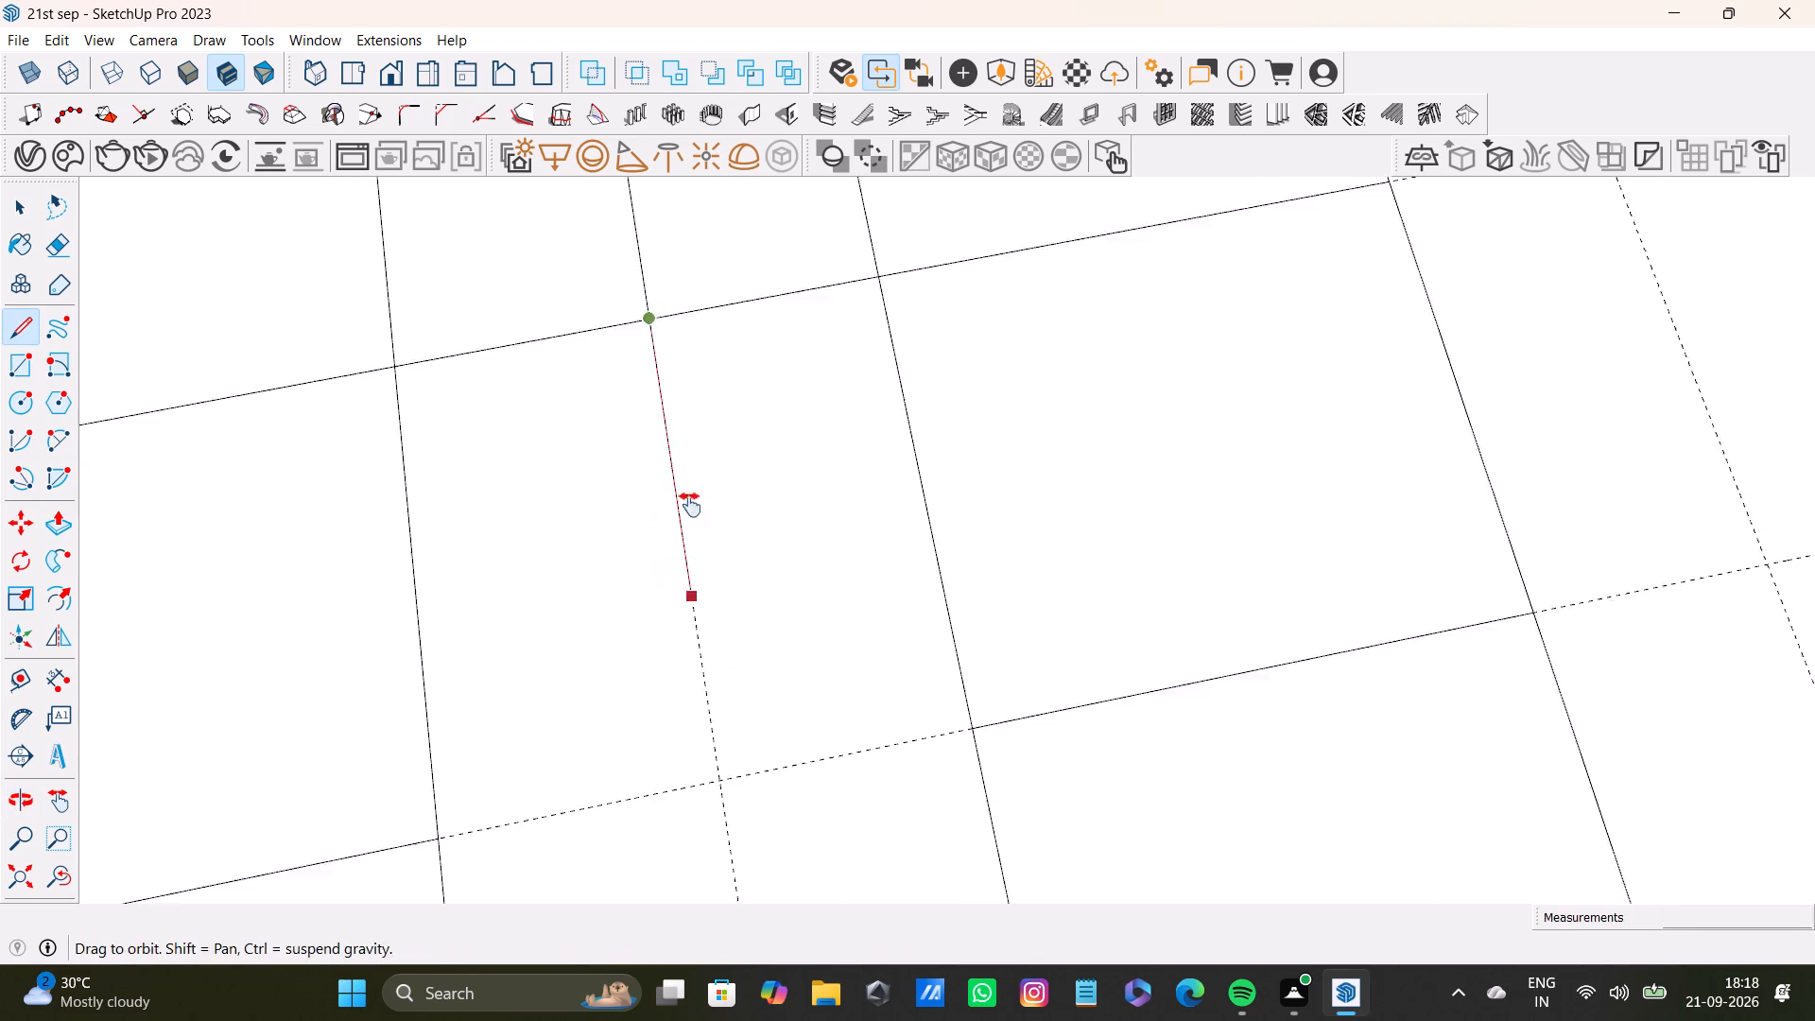
middle_click_drag(690, 505, 690, 468)
left_click_drag(732, 649, 747, 643)
left_click(970, 590)
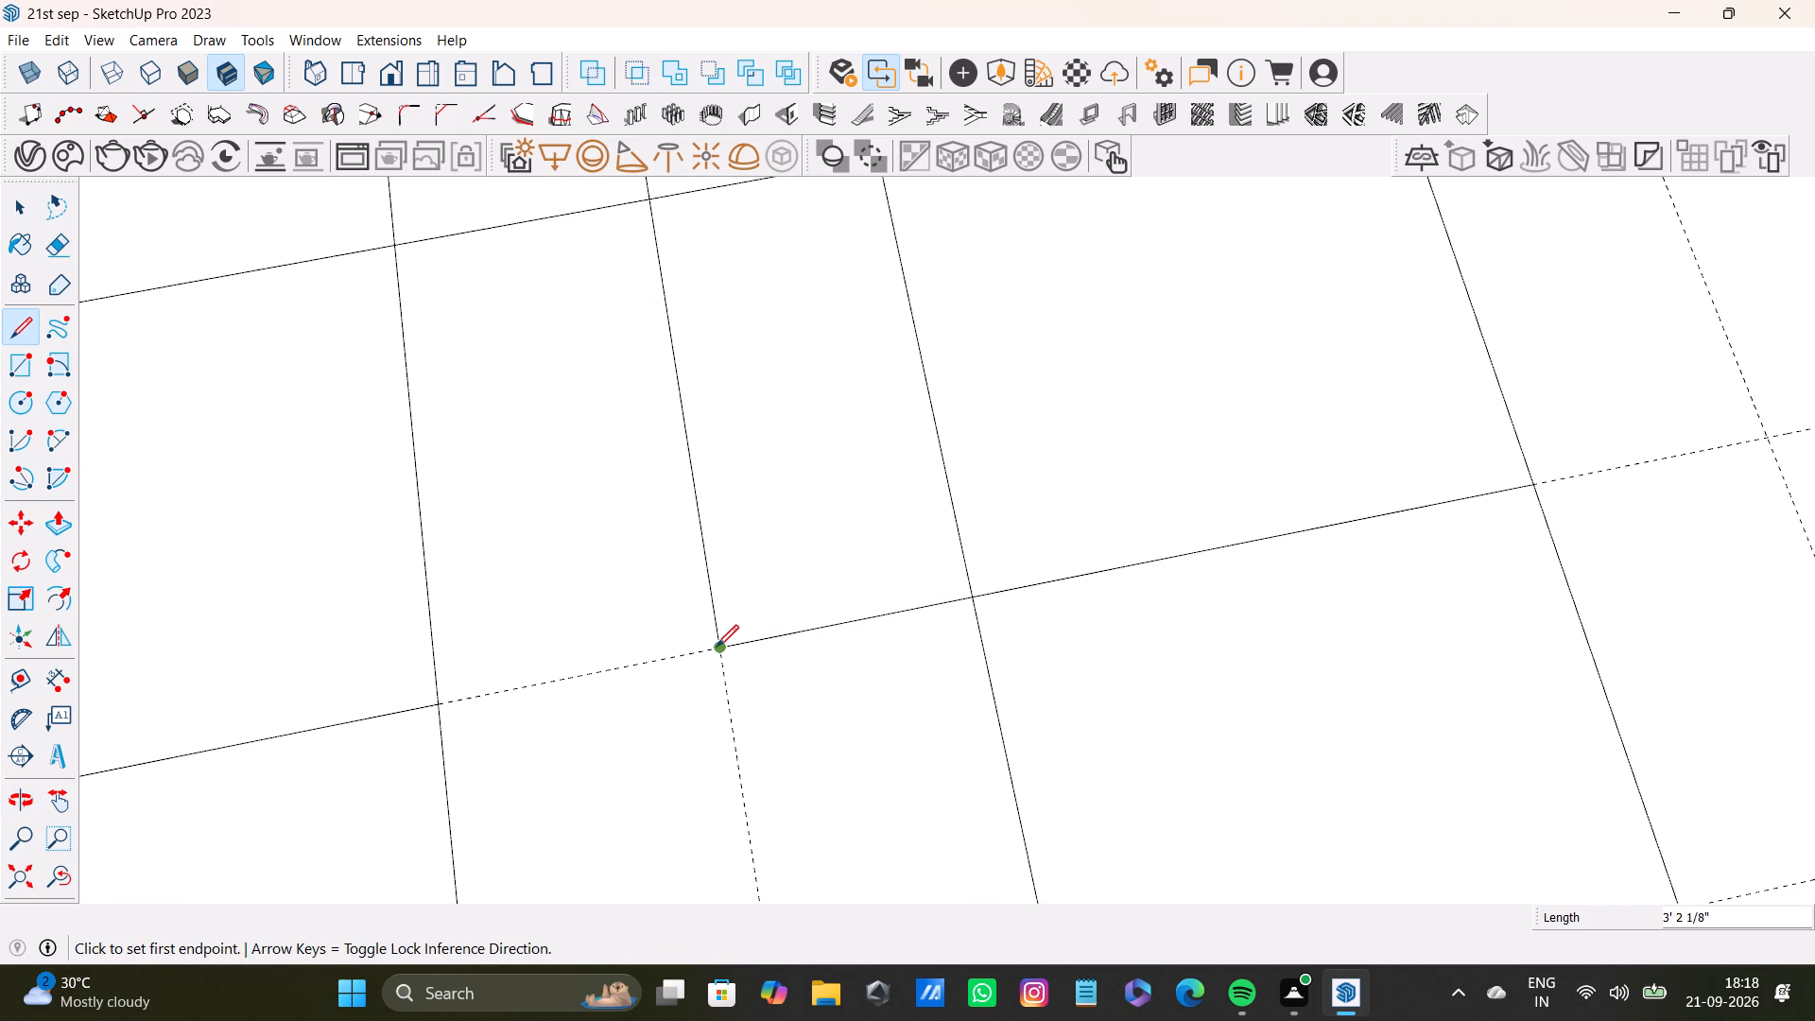
left_click_drag(717, 646, 570, 665)
left_click(426, 702)
Extend the middle line through the tenth cell of the third narrow strip and draw cross lines to both strip sides.
scroll(665, 695, "down", 3)
middle_click_drag(690, 727, 665, 492, "shift")
scroll(669, 476, "up", 3)
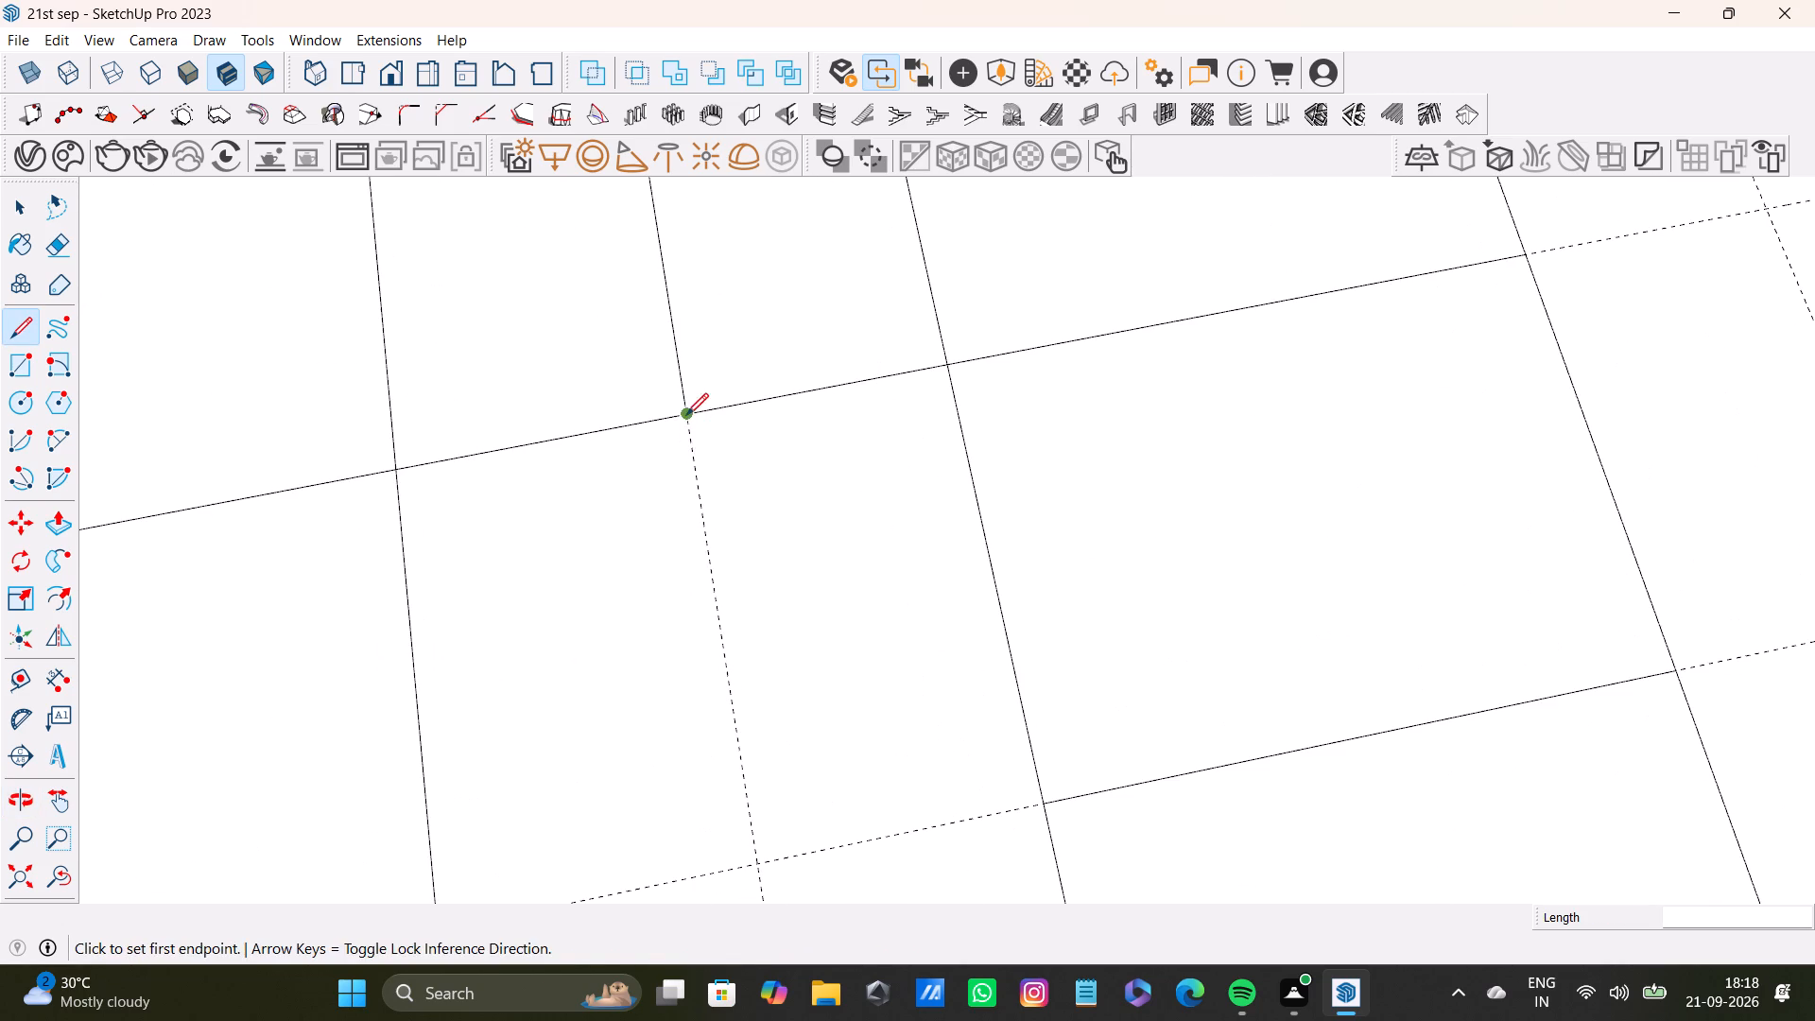
left_click(686, 415)
left_click(763, 863)
left_click(1039, 806)
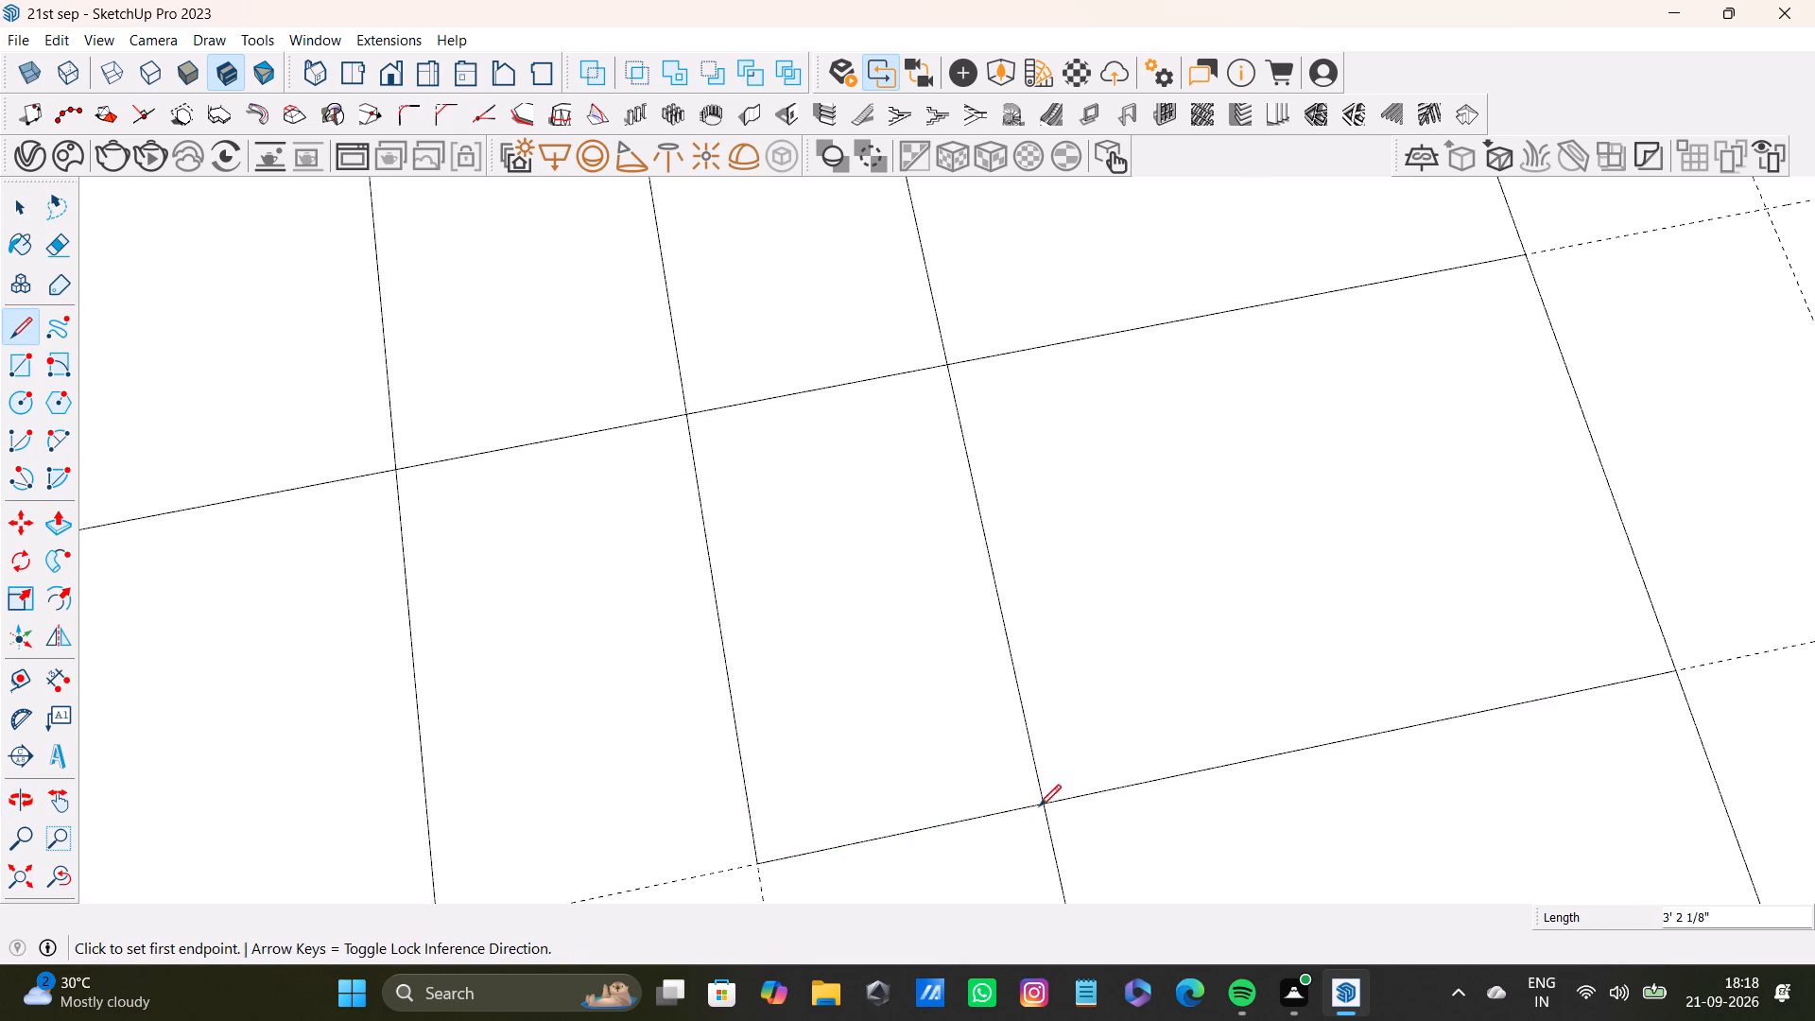
middle_click_drag(784, 868, 793, 670, "shift")
scroll(774, 680, "up", 2)
left_click(771, 666)
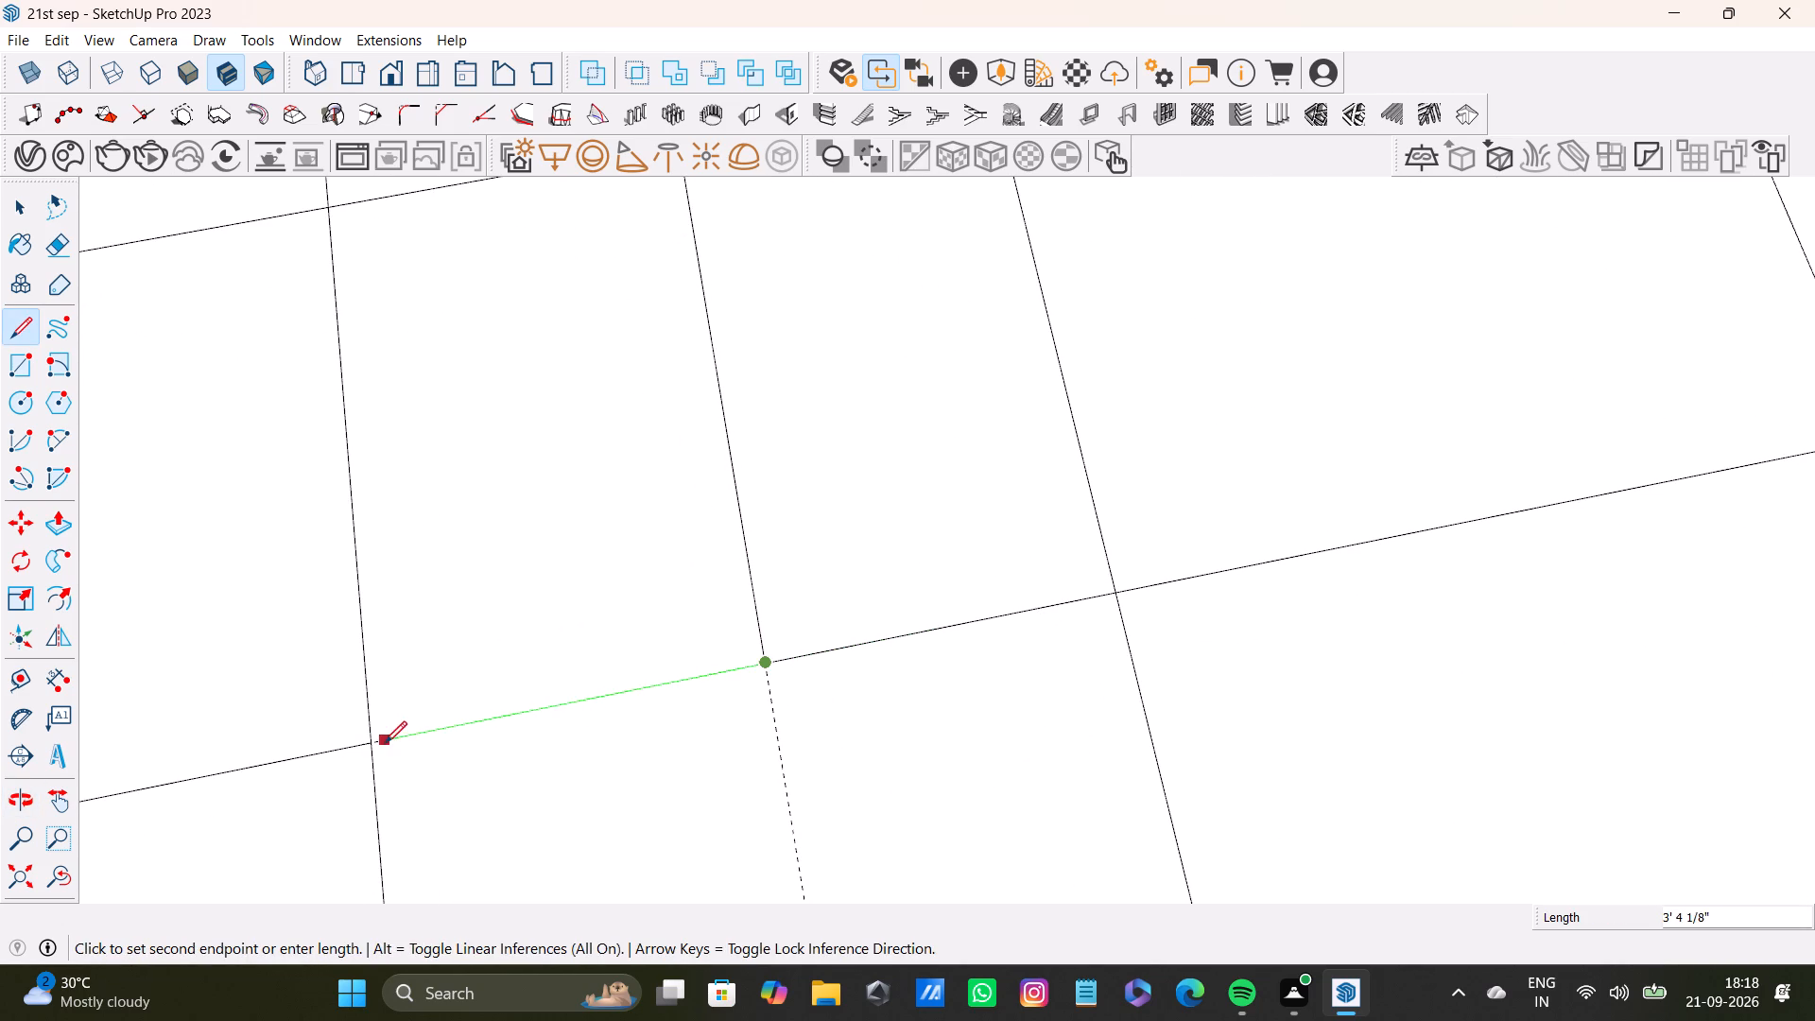
left_click(385, 743)
key("ctrl+z")
left_click(759, 668)
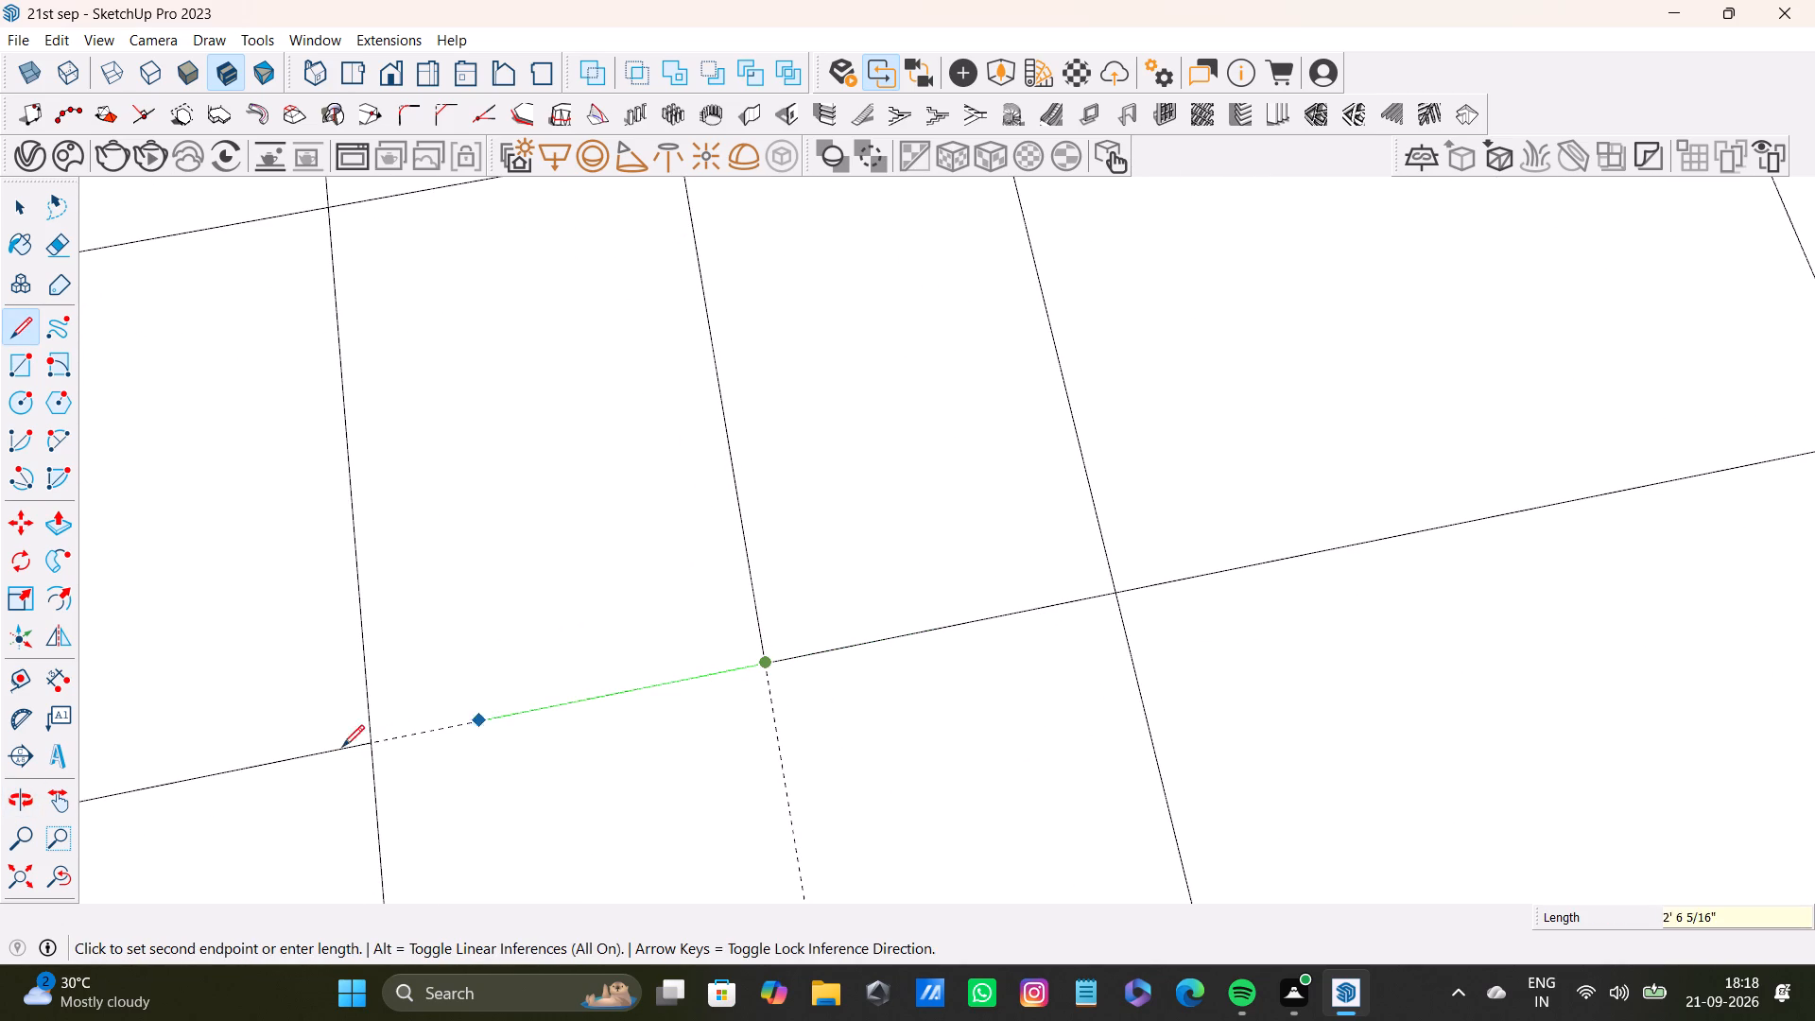
left_click(374, 742)
Extend the middle line about 6' 1 5/8" through the third narrow strip's eleventh cell and draw cross lines to both strip sides.
scroll(542, 787, "down", 2, "shift")
middle_click_drag(605, 797, 614, 587, "shift")
scroll(635, 570, "up", 2)
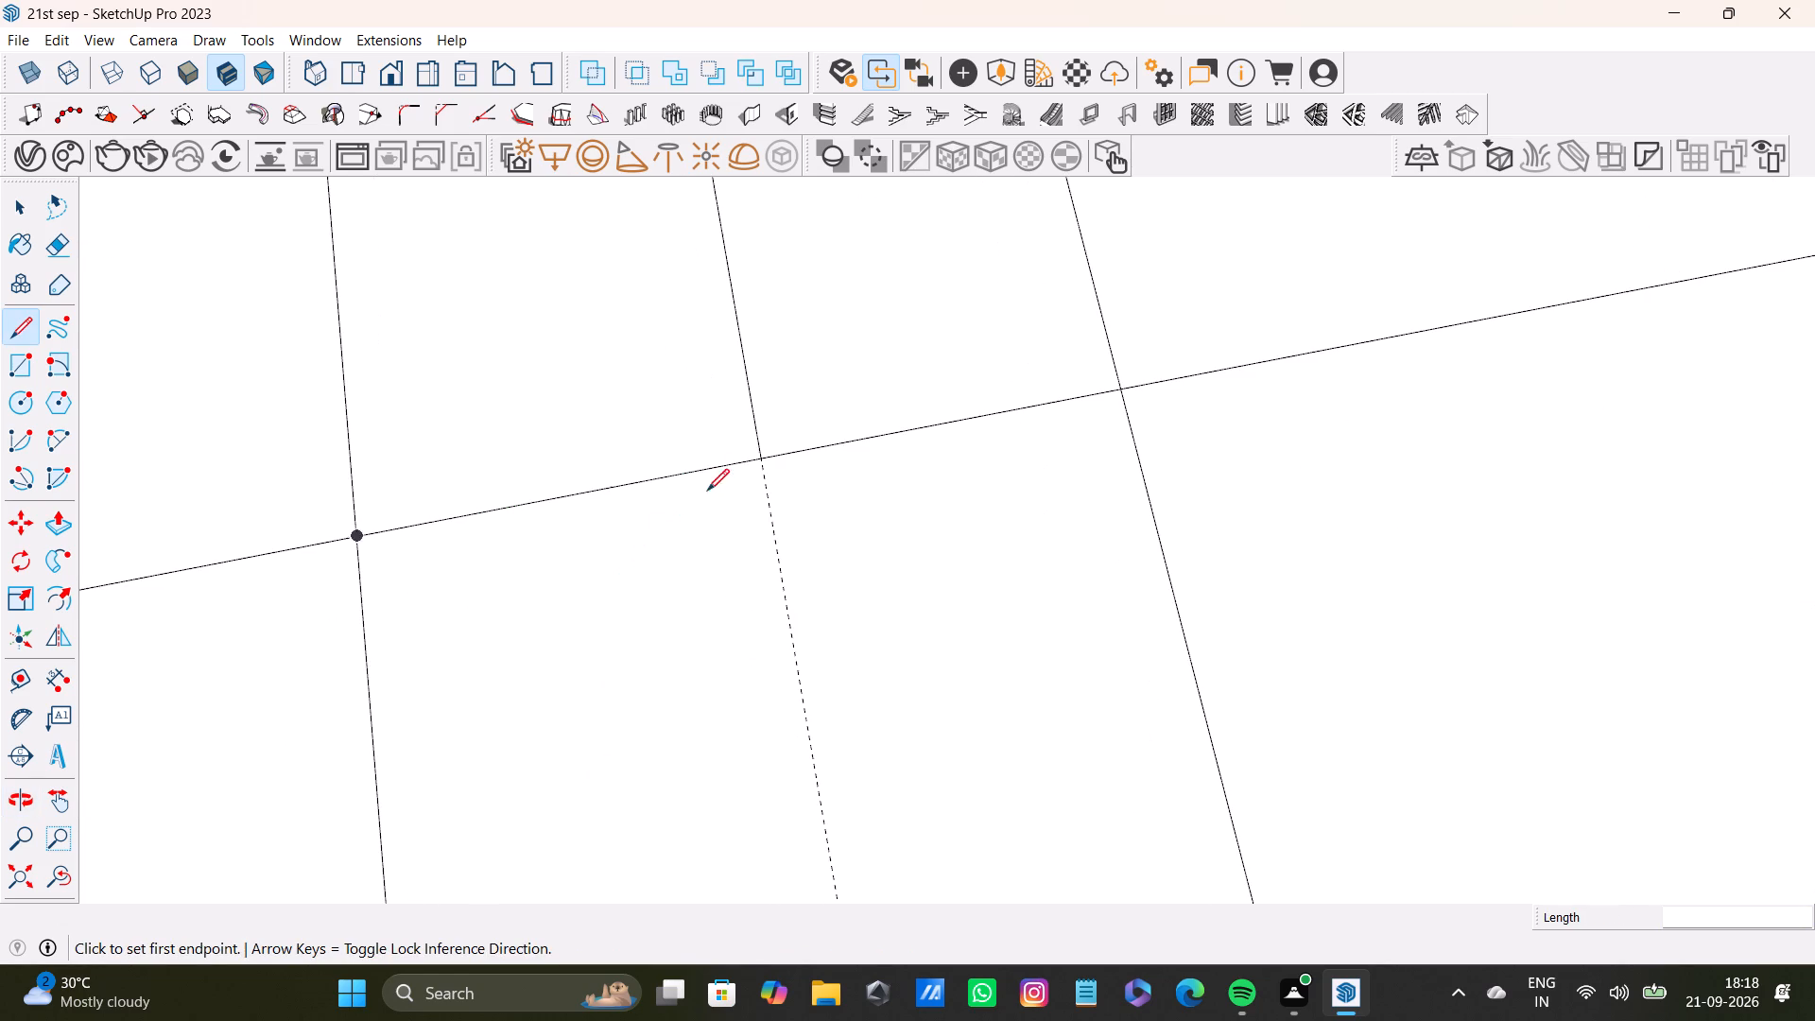
left_click(769, 462)
scroll(840, 767, "down", 1)
middle_click_drag(824, 823, 755, 369, "shift")
left_click(820, 709)
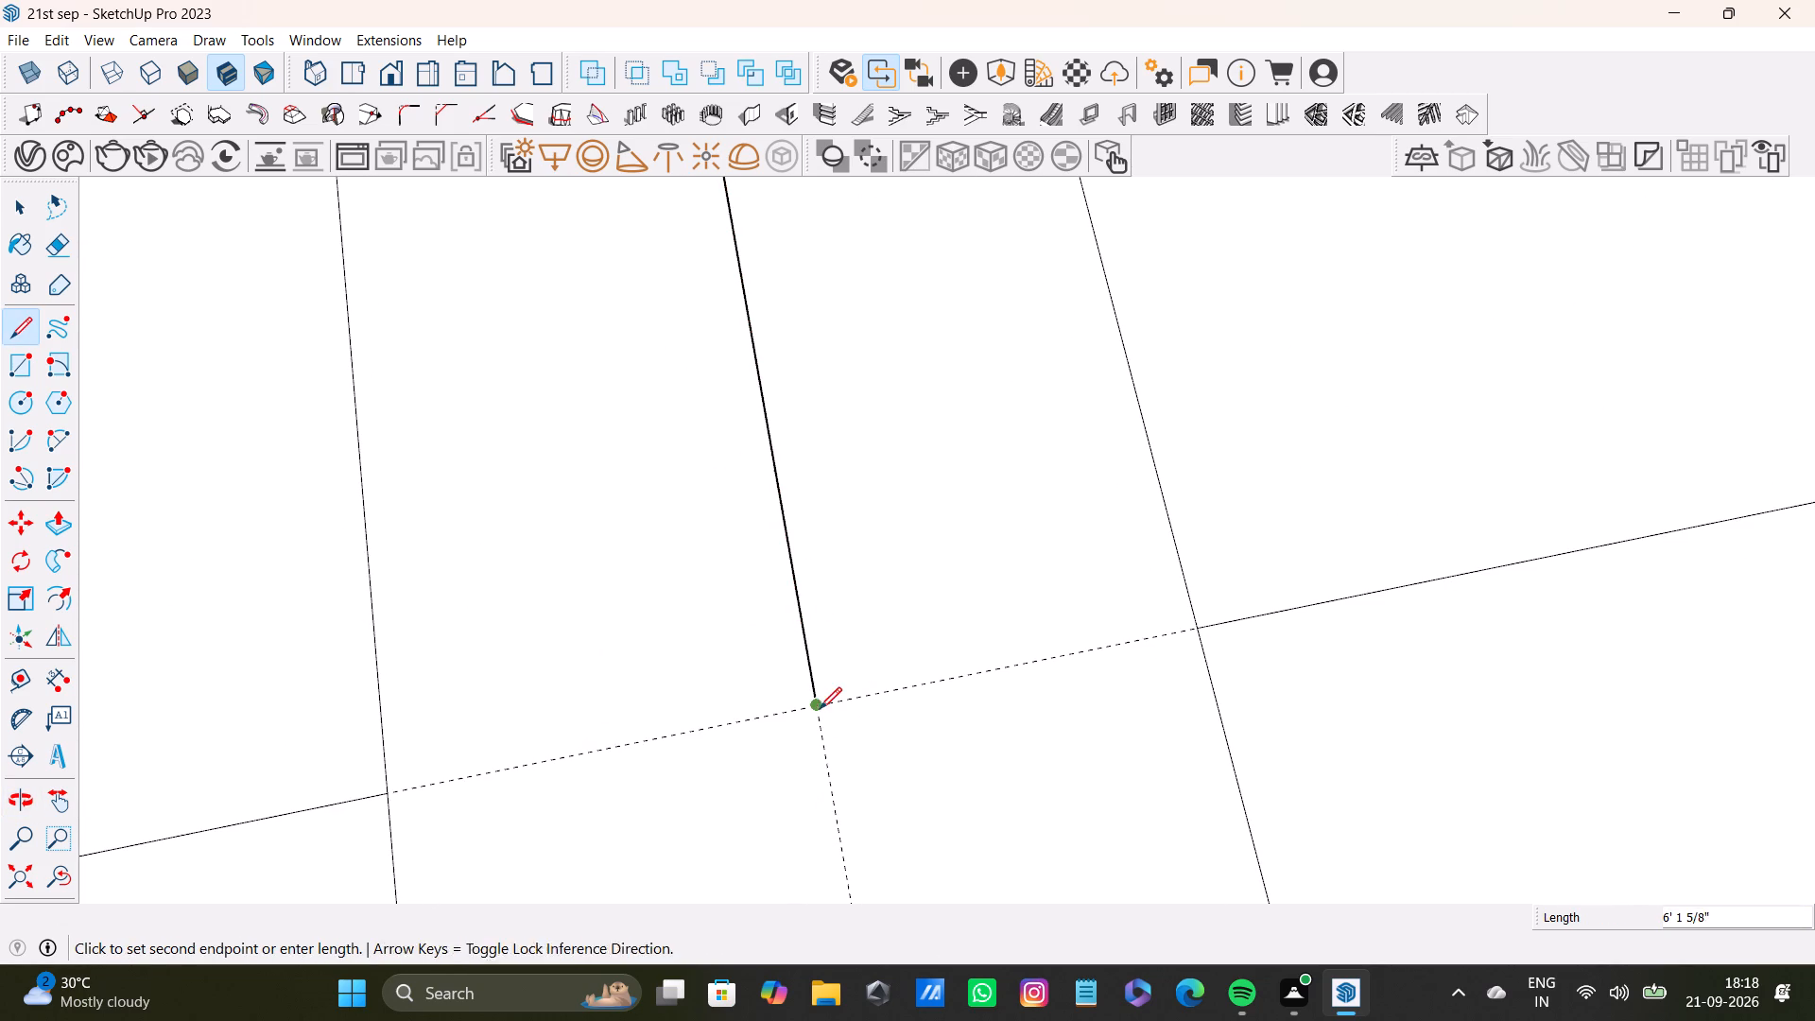
left_click(1191, 627)
left_click(812, 704)
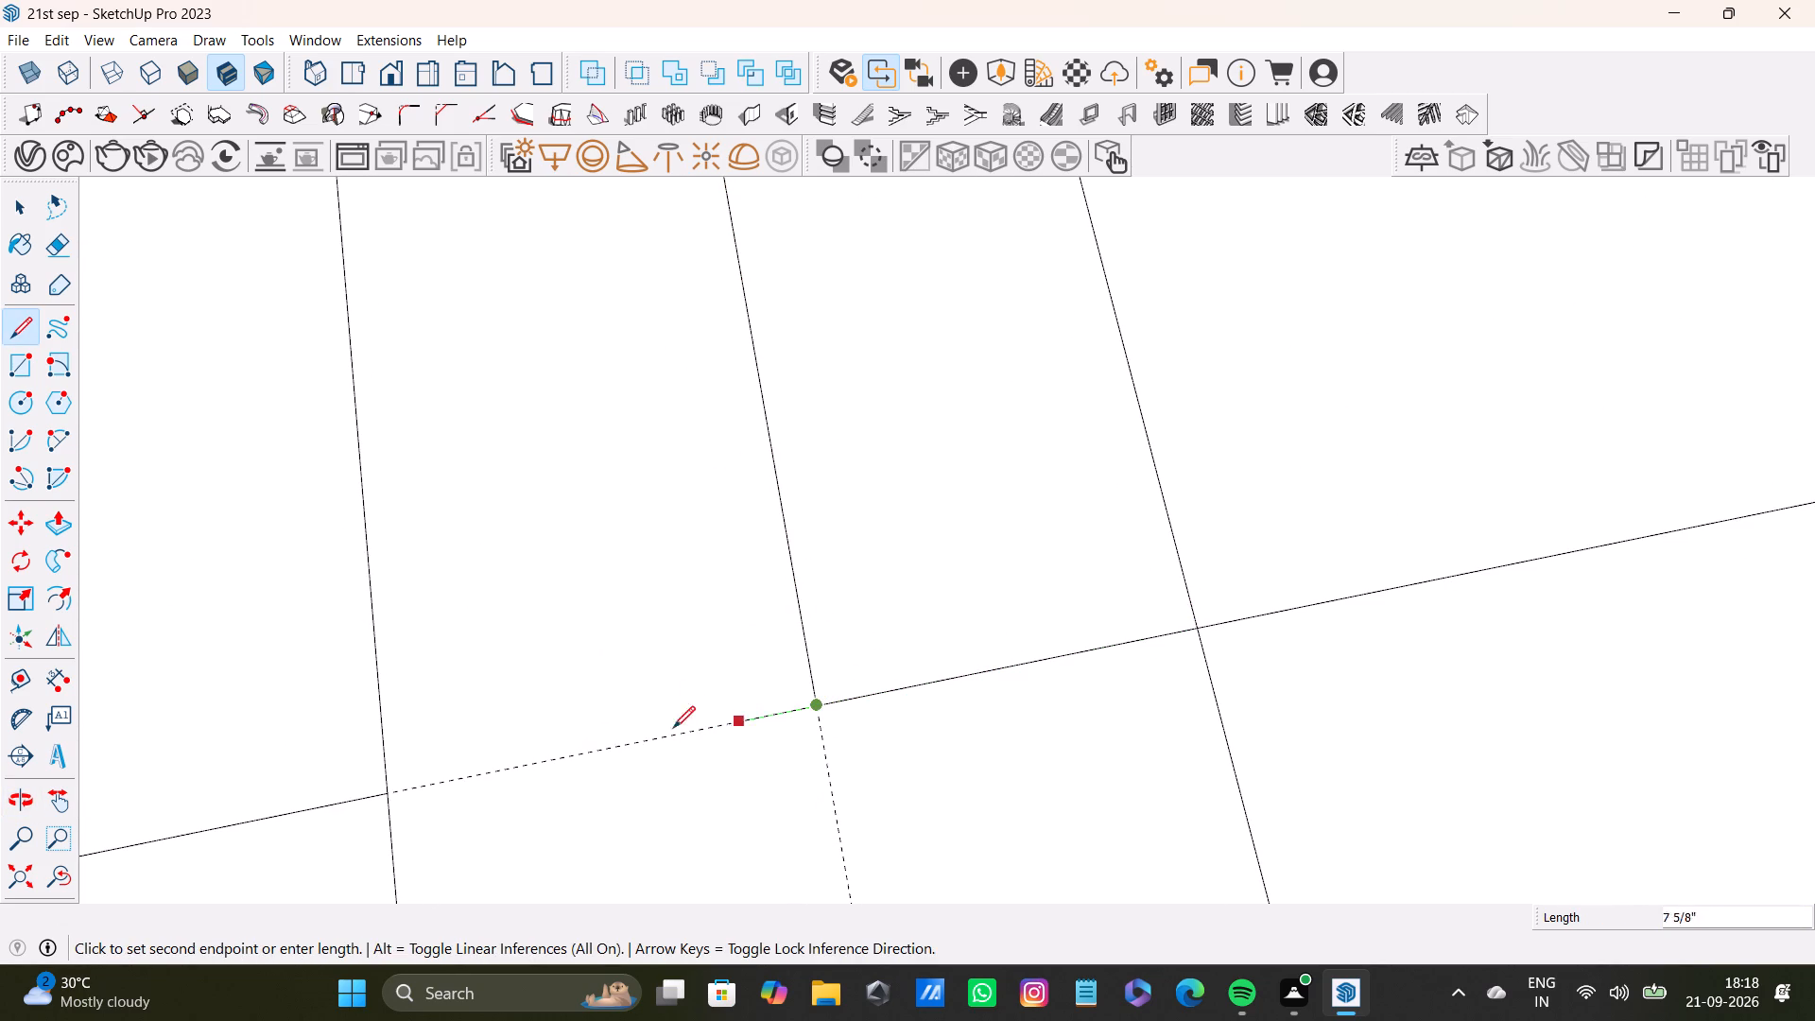
left_click(376, 796)
Finish the third narrow strip by drawing its middle line through the last cell to the rectangle's edge, about 5' 2 5/8" long.
scroll(685, 787, "down", 4)
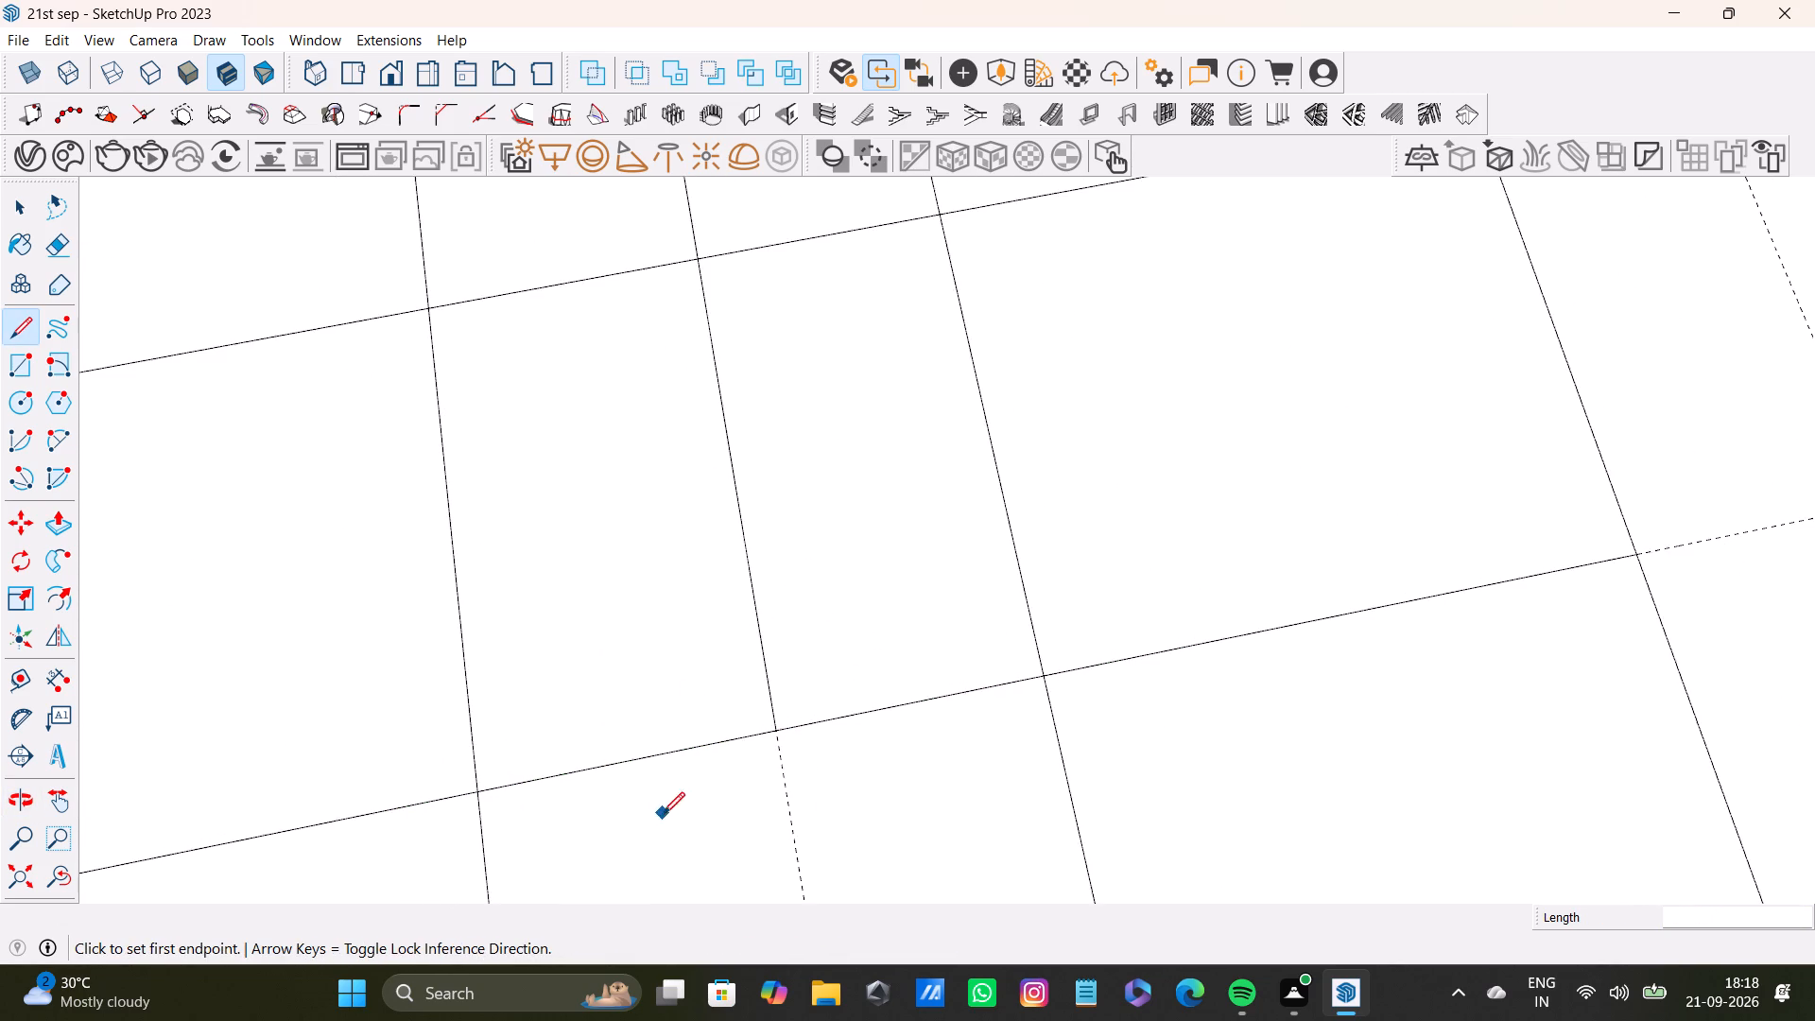
middle_click_drag(663, 814, 626, 495)
left_click_drag(742, 418, 747, 469)
left_click(822, 877)
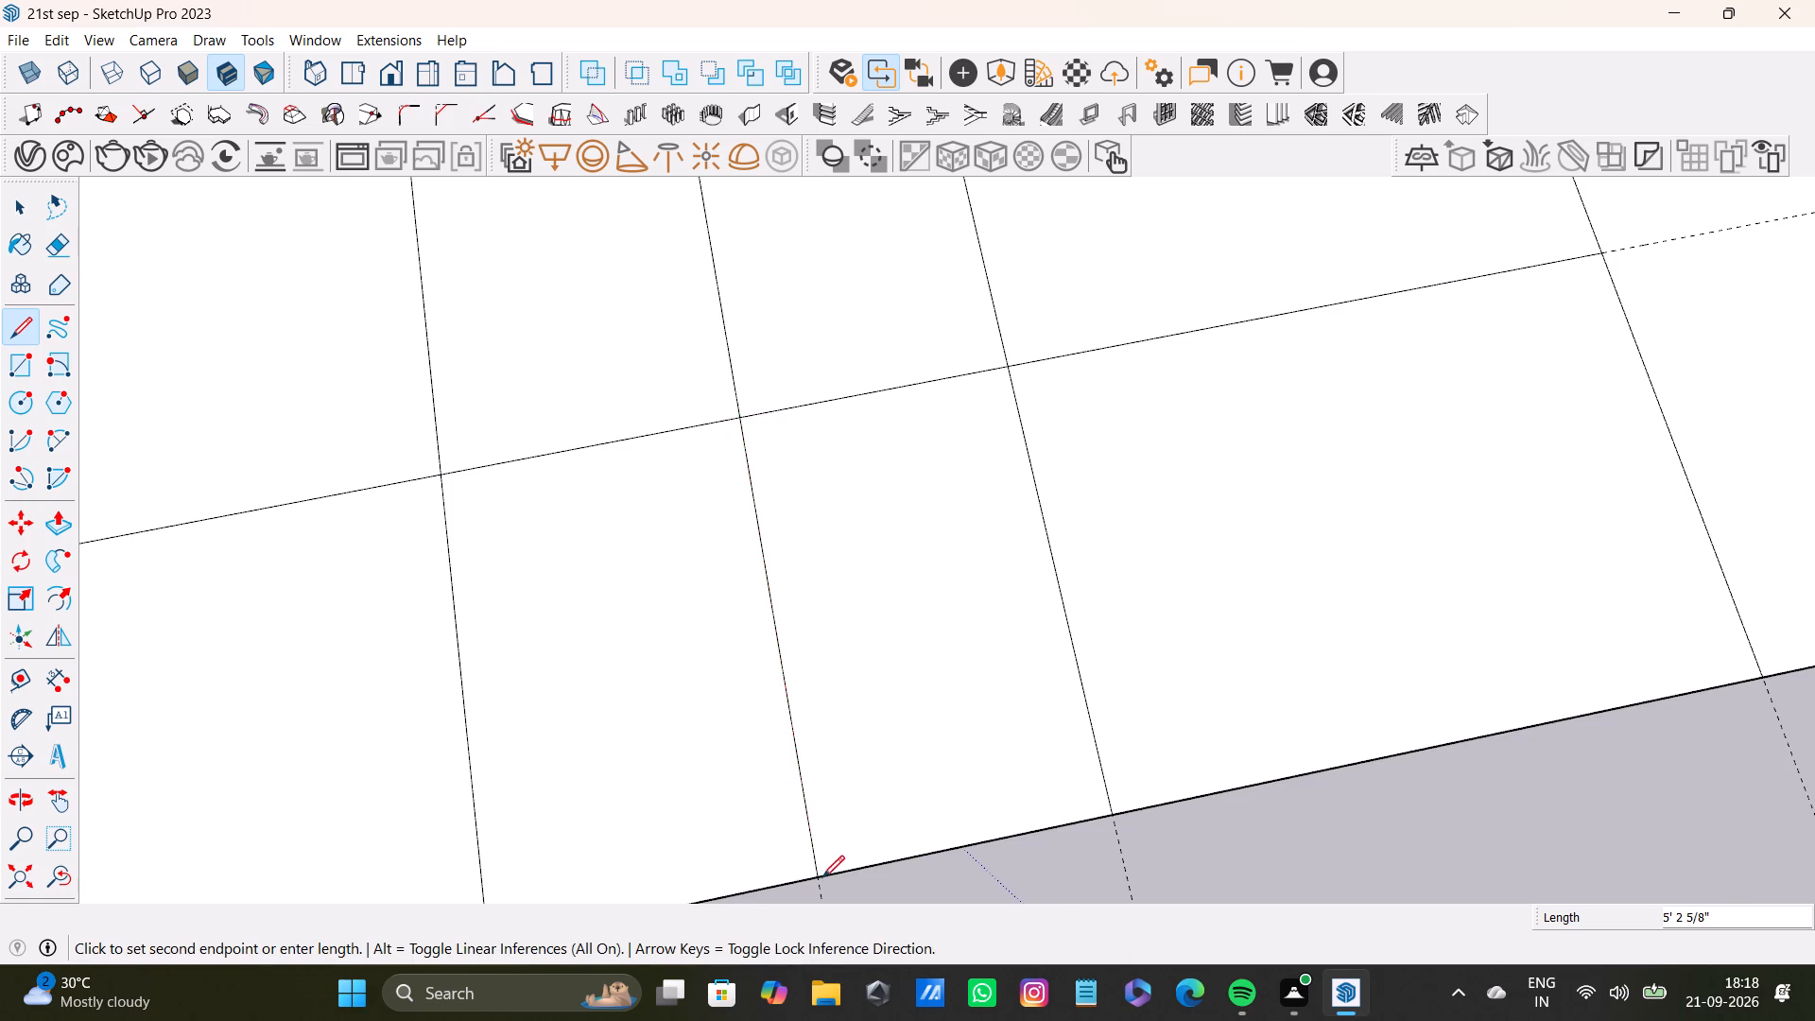
In the fourth narrow strip's first cell, draw the cross line between both strip sides and a middle line about 10' 2 5/16" to the rectangle's far edge.
scroll(840, 783, "down", 8)
middle_click_drag(842, 599, 768, 1020, "shift")
scroll(863, 314, "down", 5)
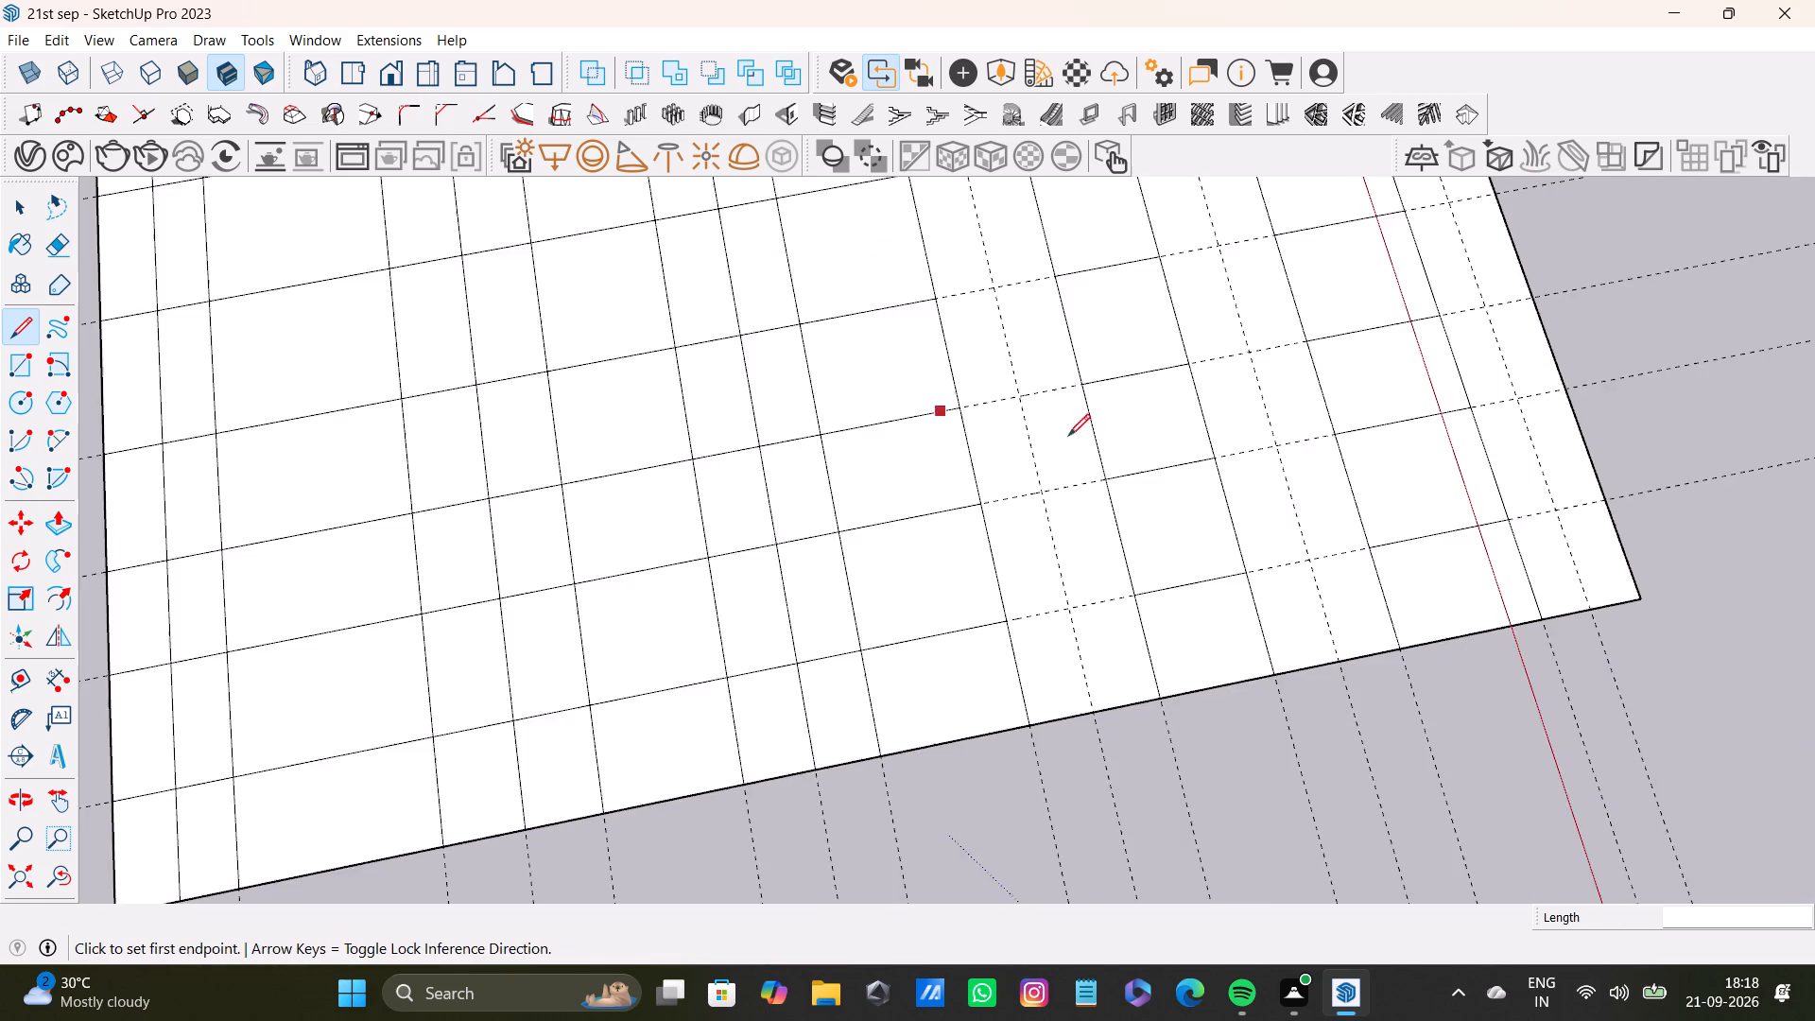
scroll(1068, 436, "down", 3)
middle_click_drag(1162, 405, 1093, 909, "shift")
scroll(873, 559, "down", 3)
middle_click_drag(880, 511, 1027, 824)
scroll(965, 459, "up", 7)
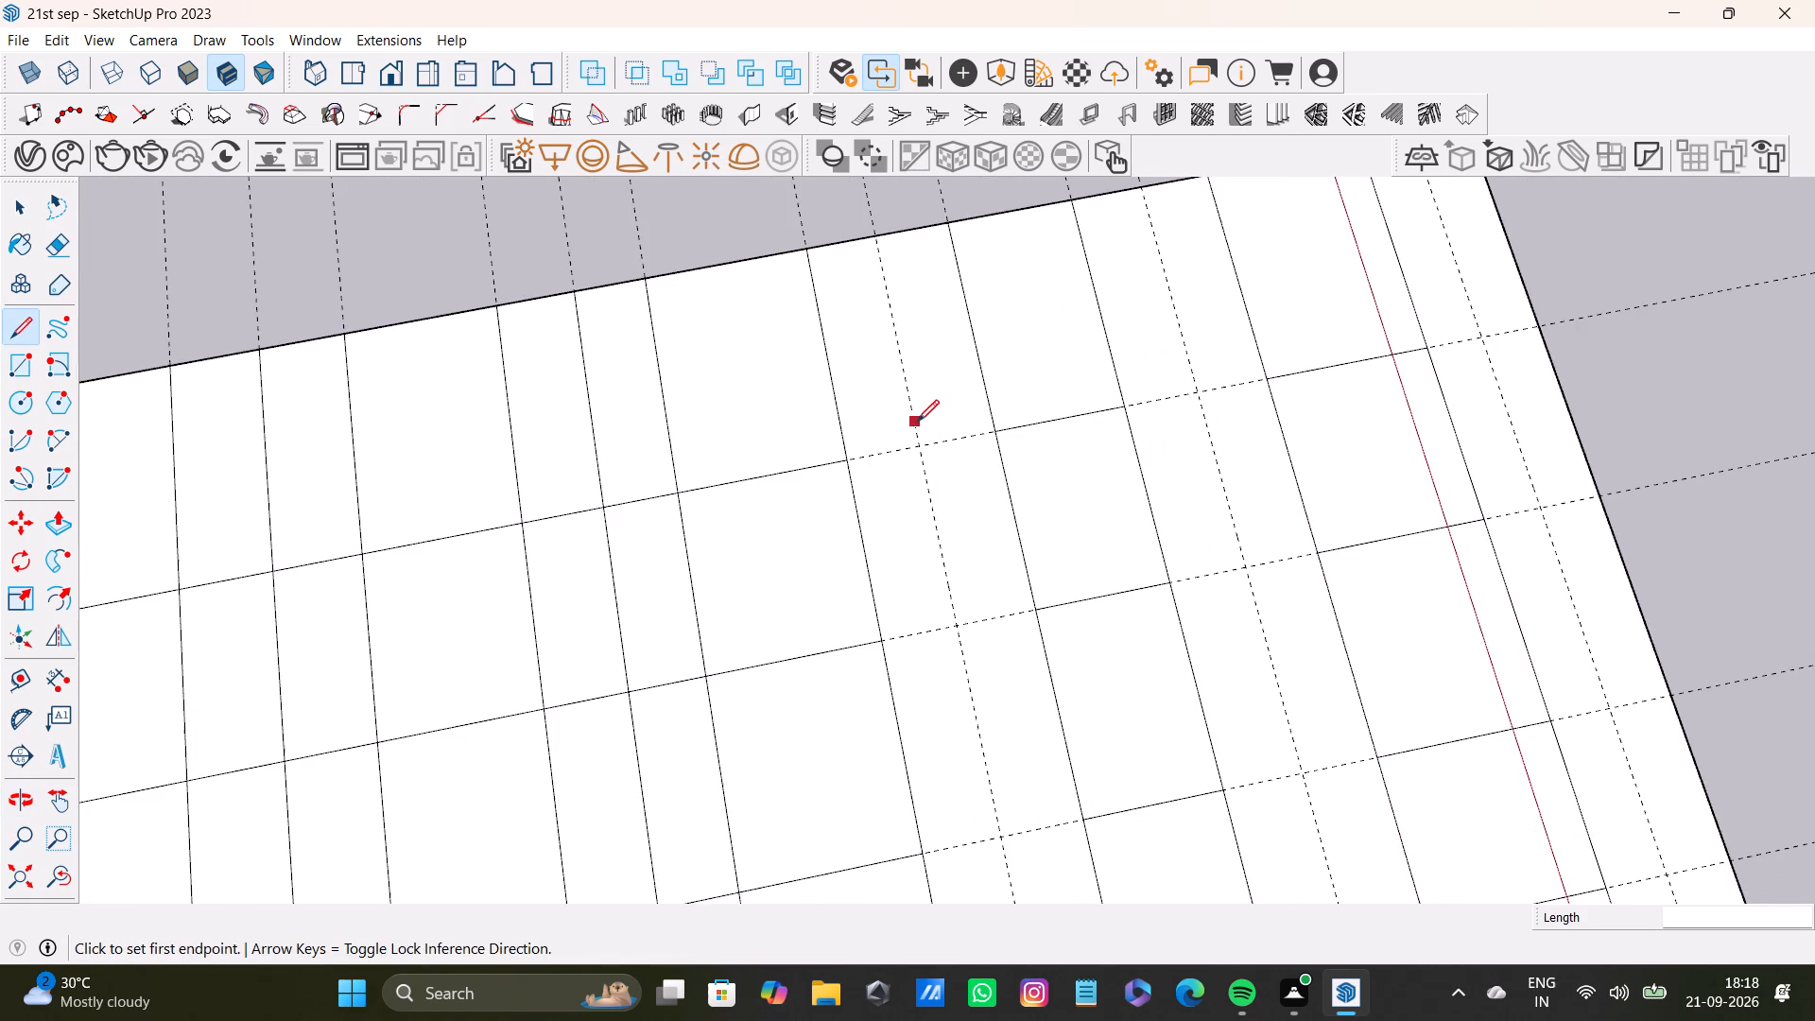
scroll(810, 492, "up", 4)
left_click(865, 444)
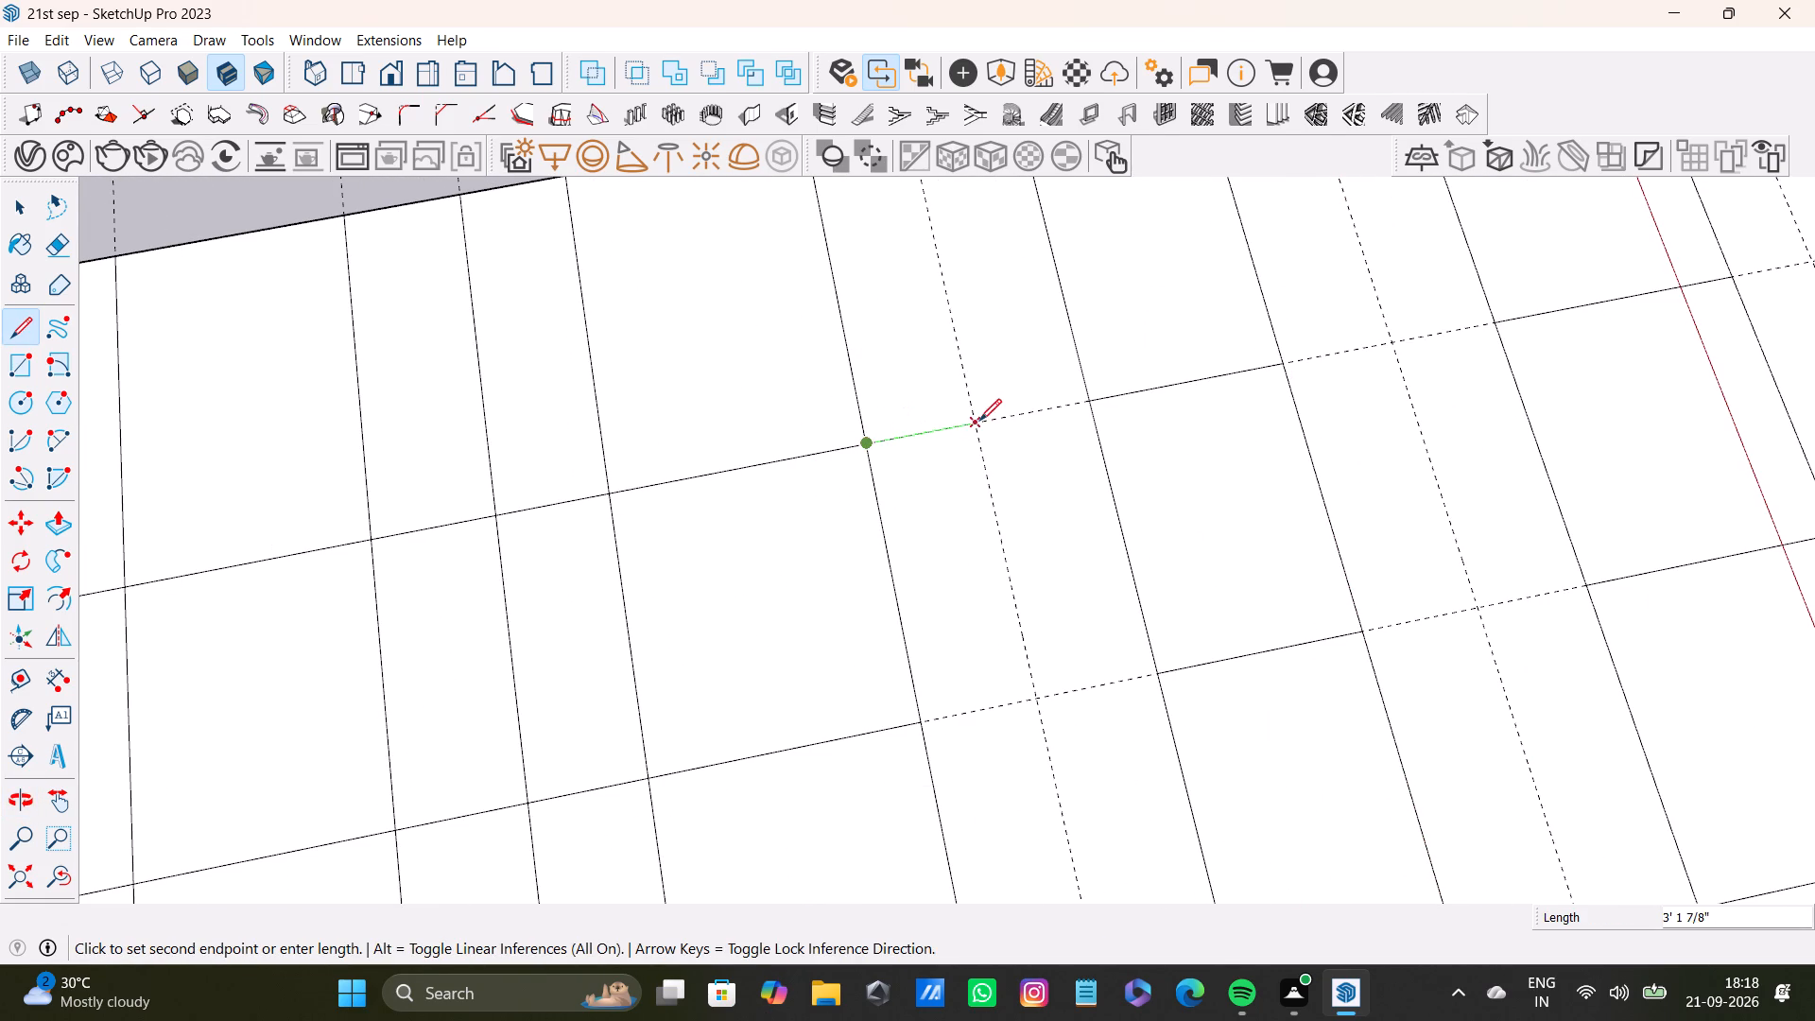
left_click(979, 421)
middle_click_drag(937, 251, 939, 417, "shift")
left_click(908, 277)
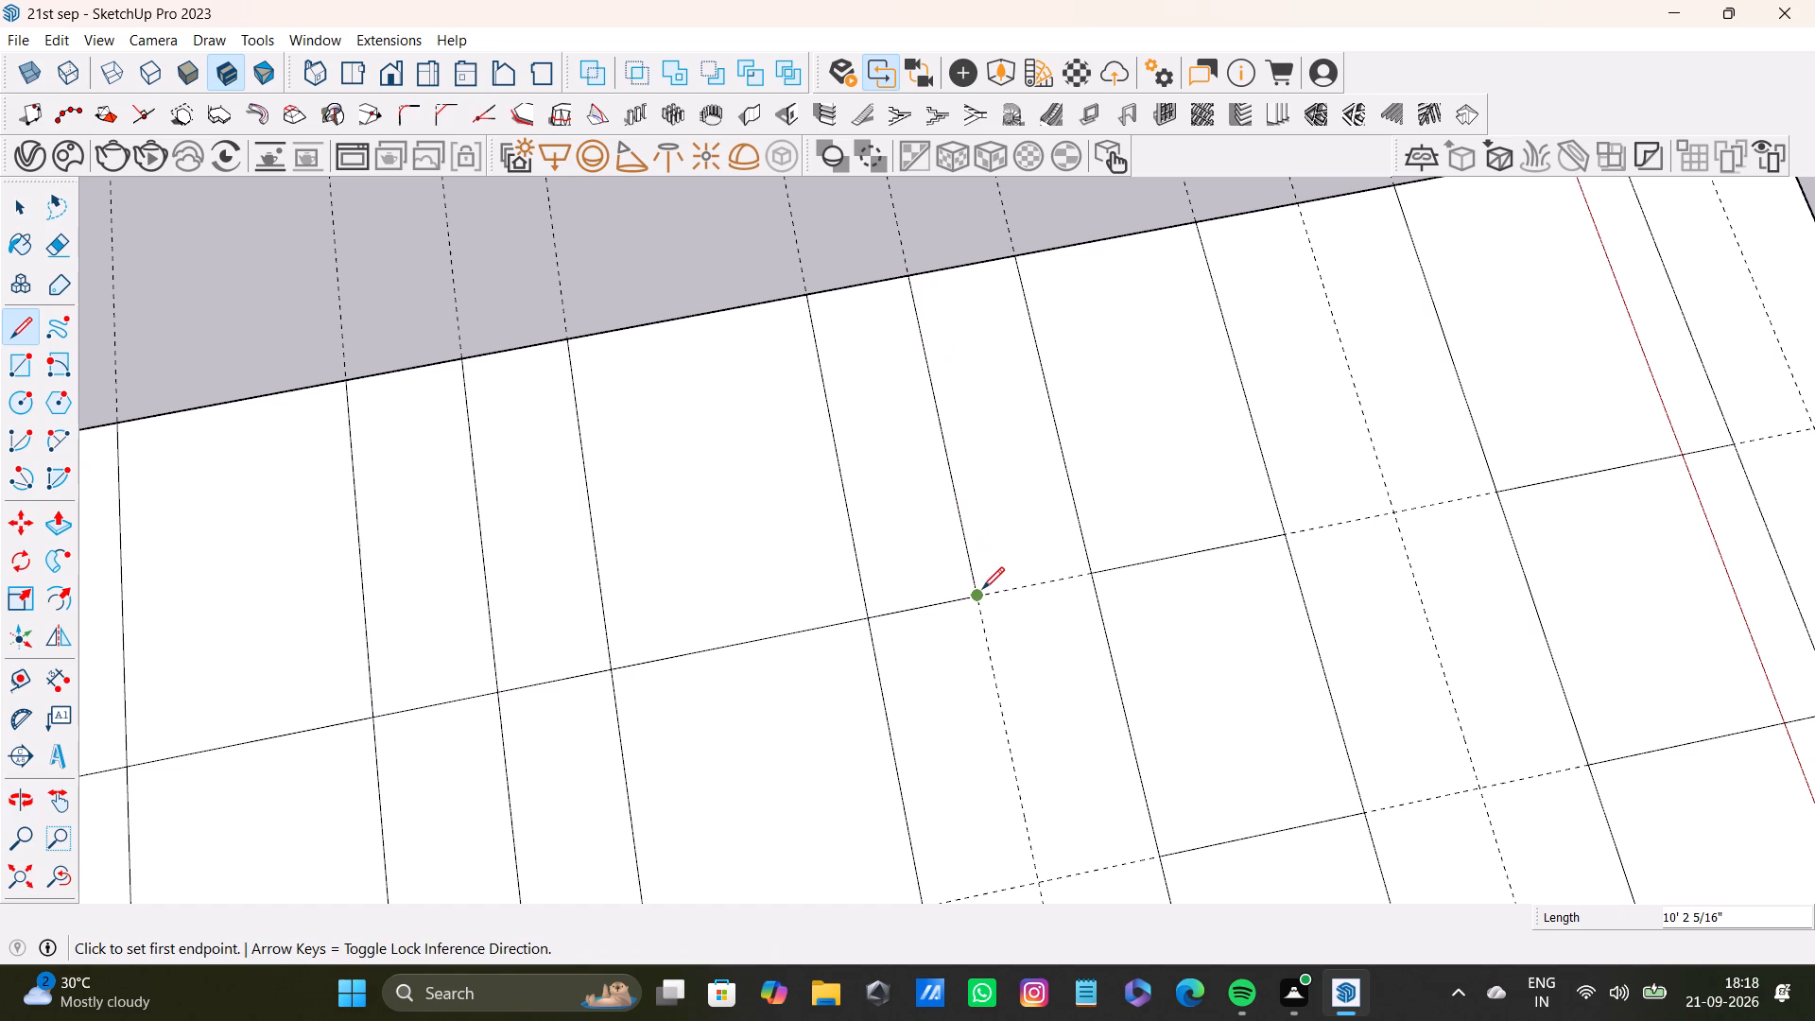
left_click_drag(984, 589, 994, 584)
left_click(1090, 569)
Extend the middle line through the second cell of the fourth narrow strip and draw cross lines to both strip sides.
scroll(1027, 597, "down", 2)
middle_click_drag(1030, 628, 936, 454, "shift")
scroll(926, 442, "up", 6)
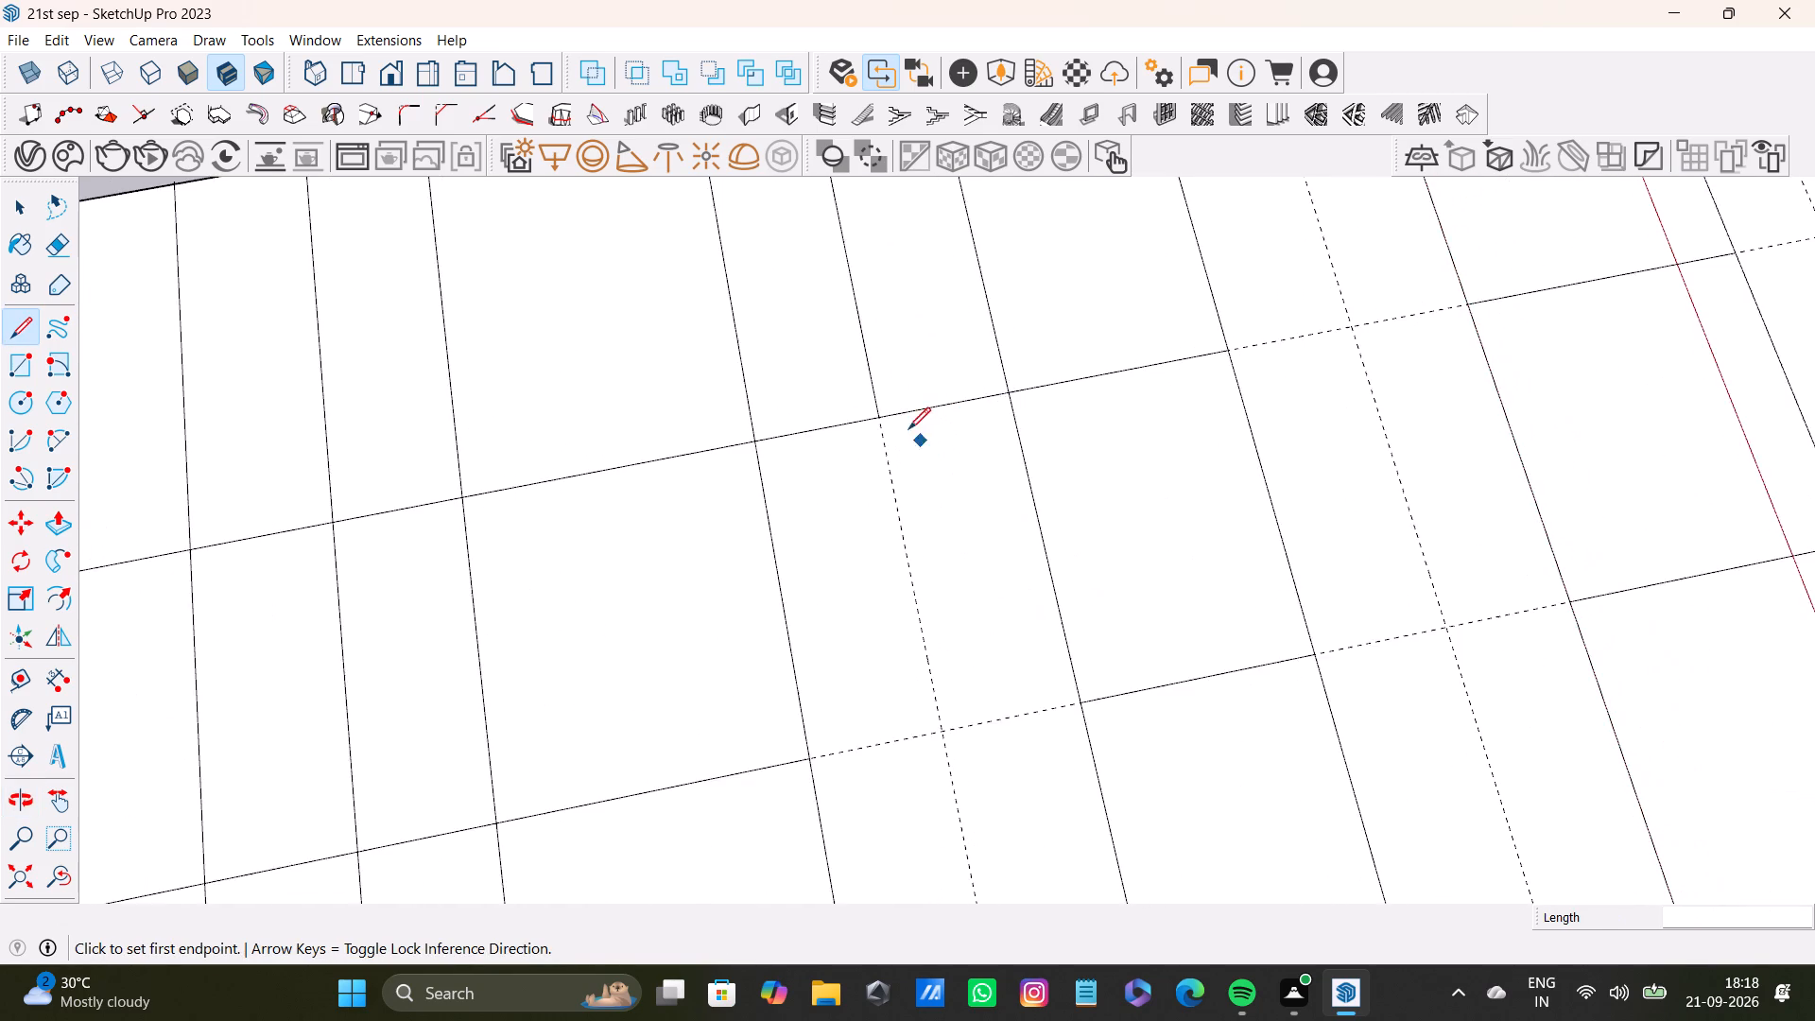
left_click(867, 414)
scroll(962, 593, "down", 1)
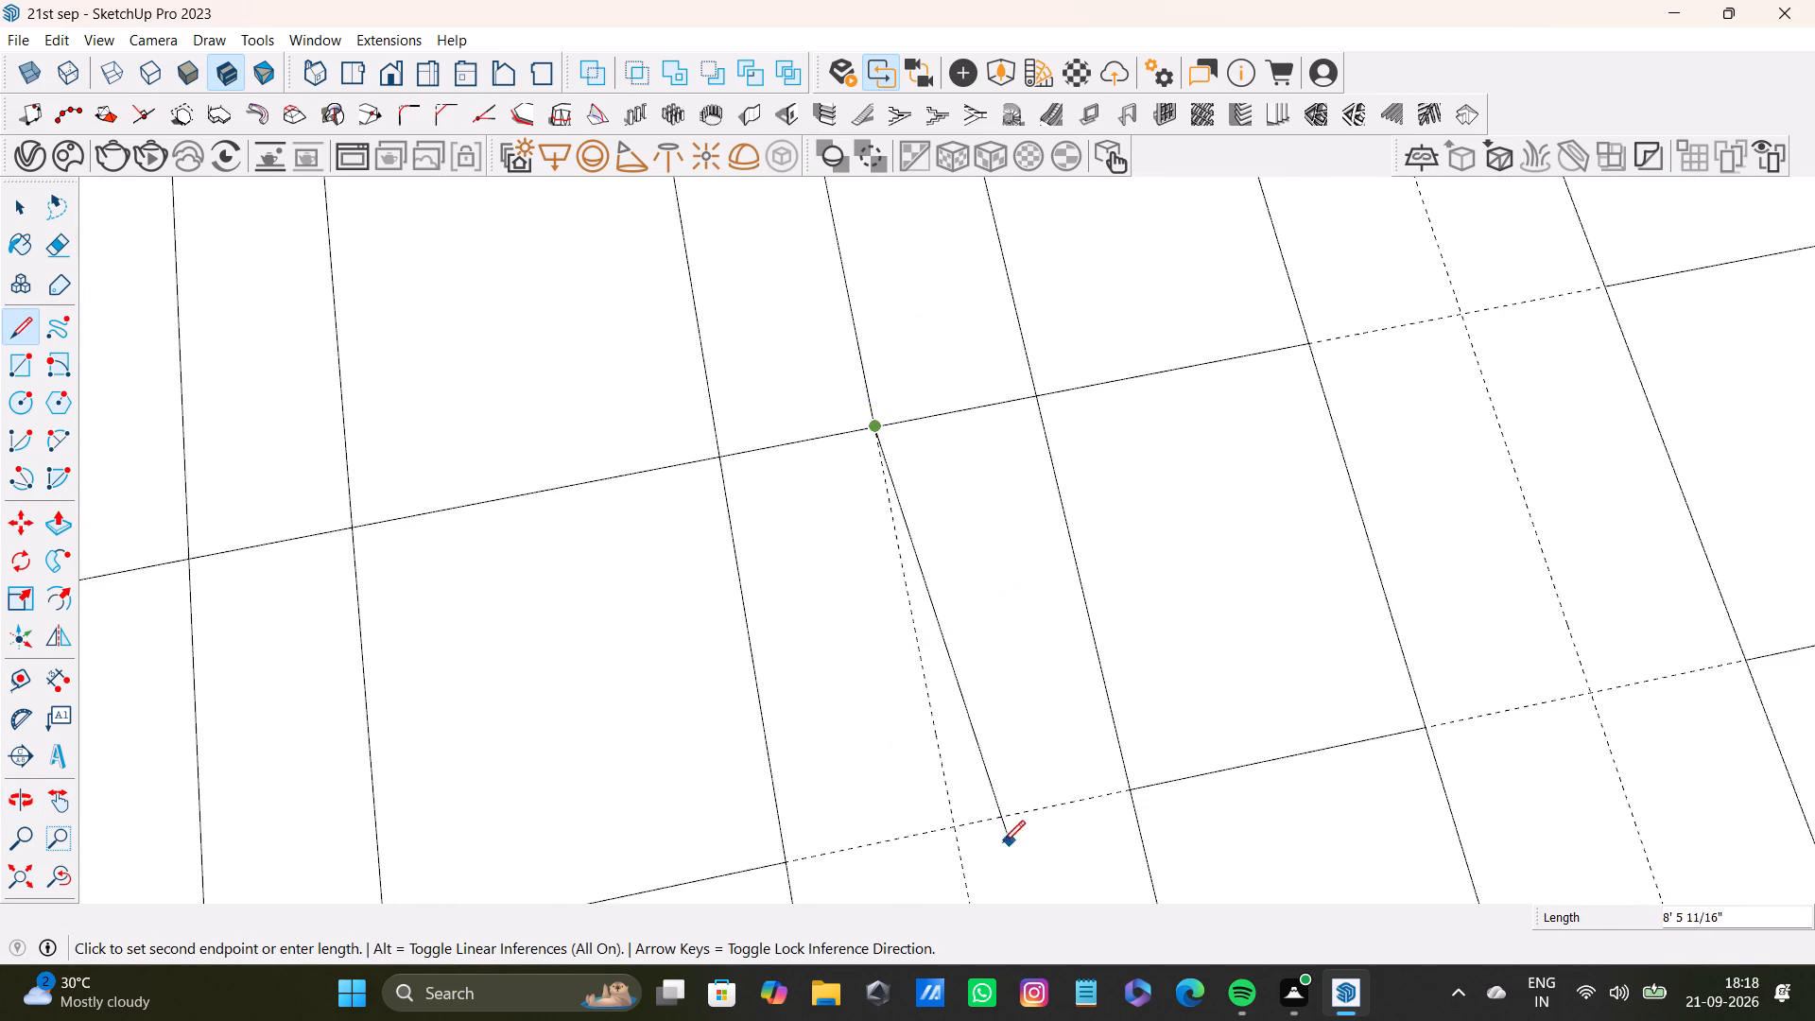
left_click_drag(950, 830, 964, 826)
left_click(1124, 799)
left_click(955, 835)
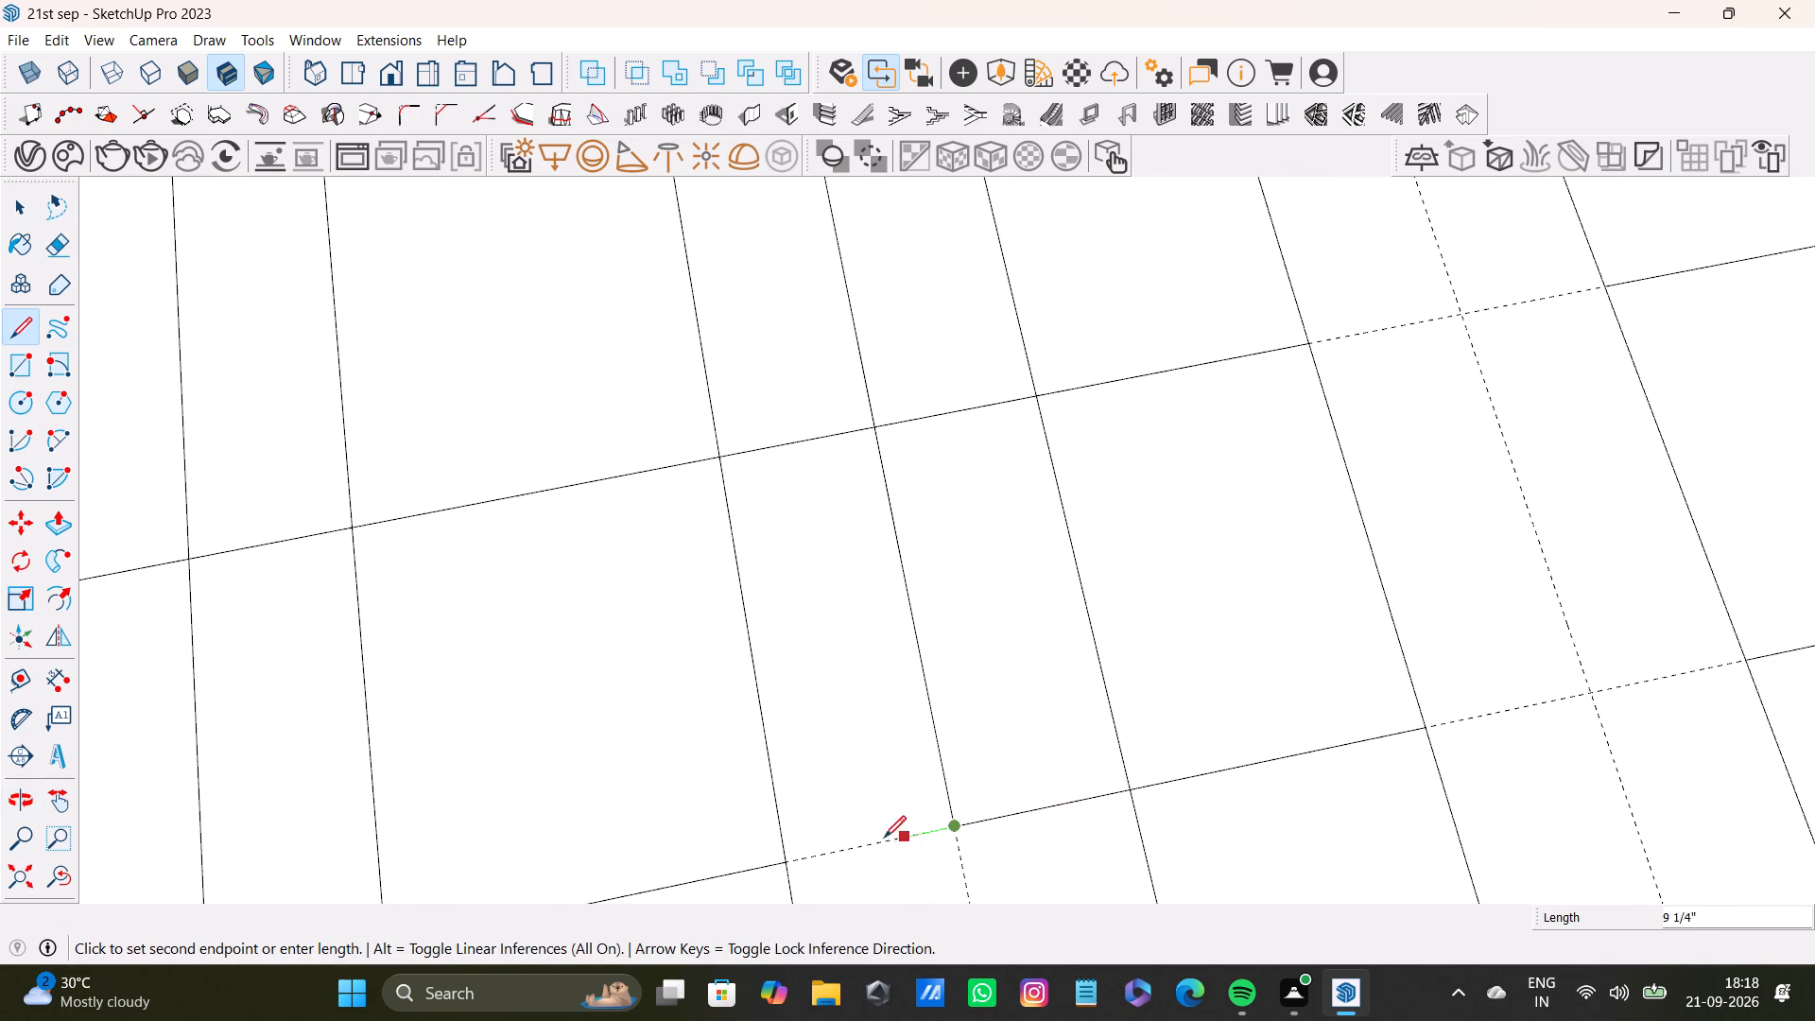
left_click(785, 858)
Extend the middle line through the third cell of the fourth narrow strip and draw cross lines to both strip sides.
scroll(787, 862, "down", 4)
middle_click_drag(884, 864, 847, 533, "shift")
scroll(852, 523, "up", 3)
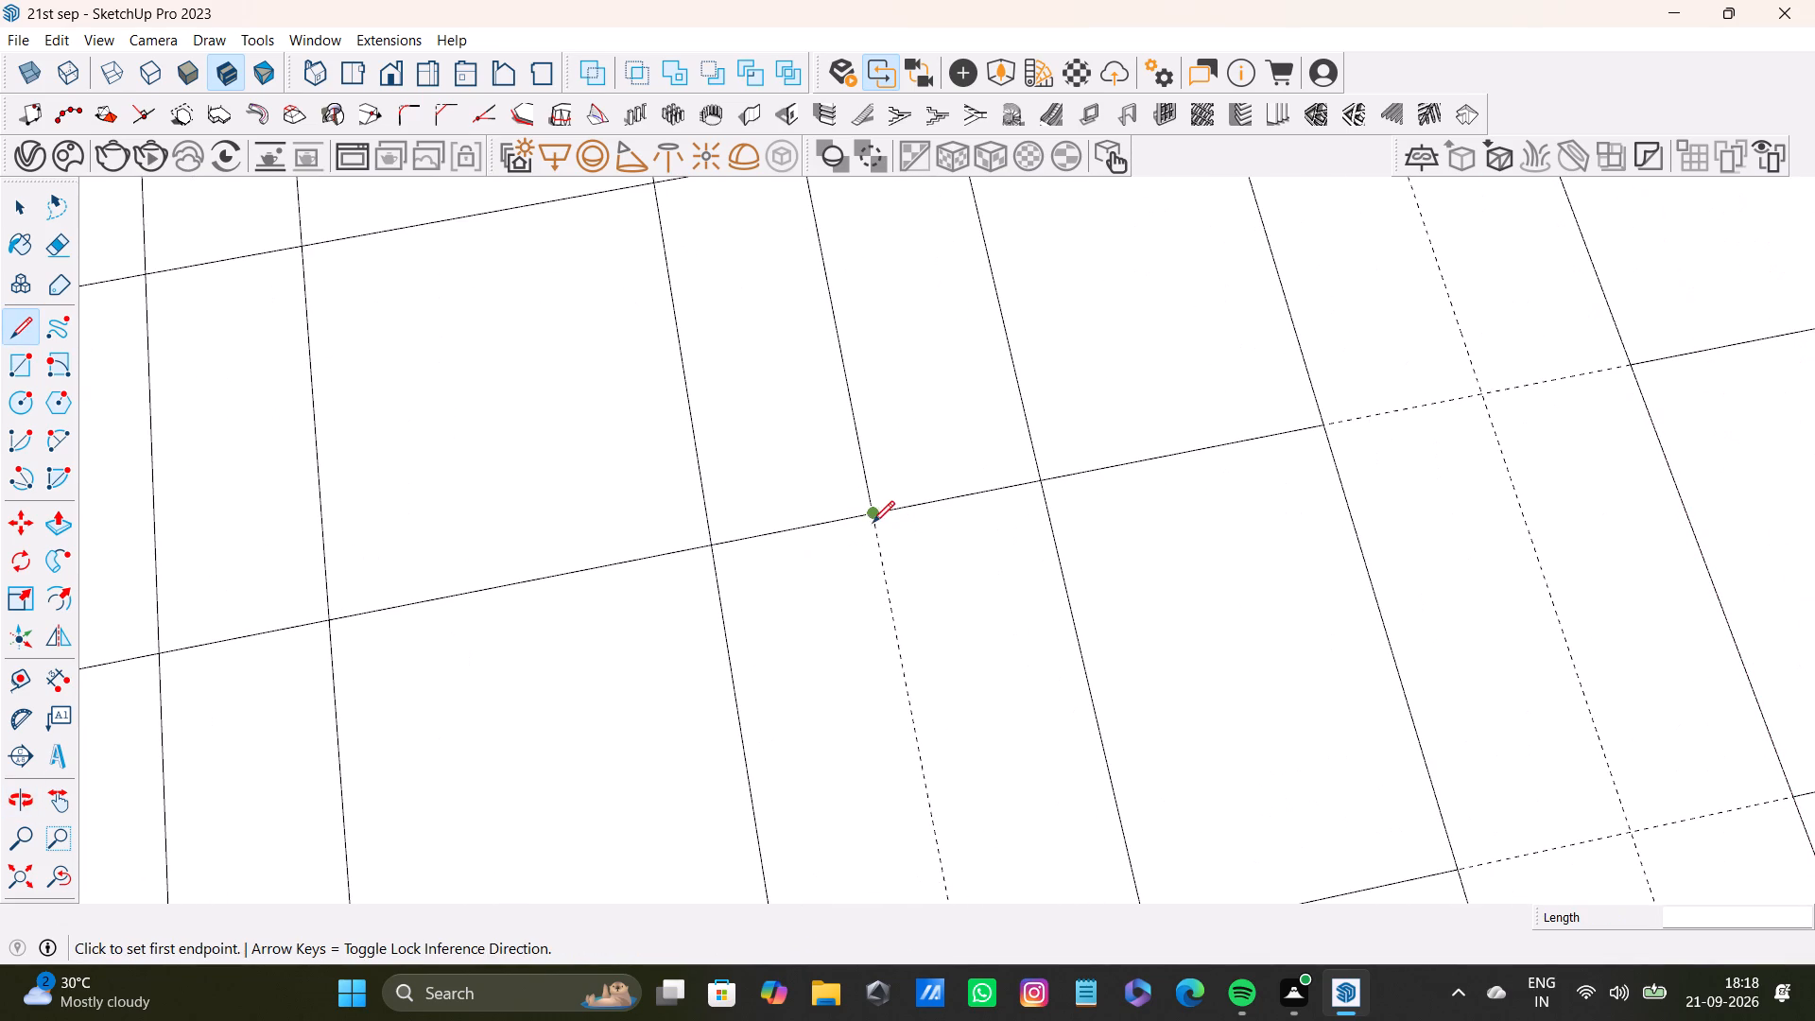
left_click(873, 521)
middle_click_drag(940, 808, 907, 587)
left_click_drag(933, 753, 963, 753)
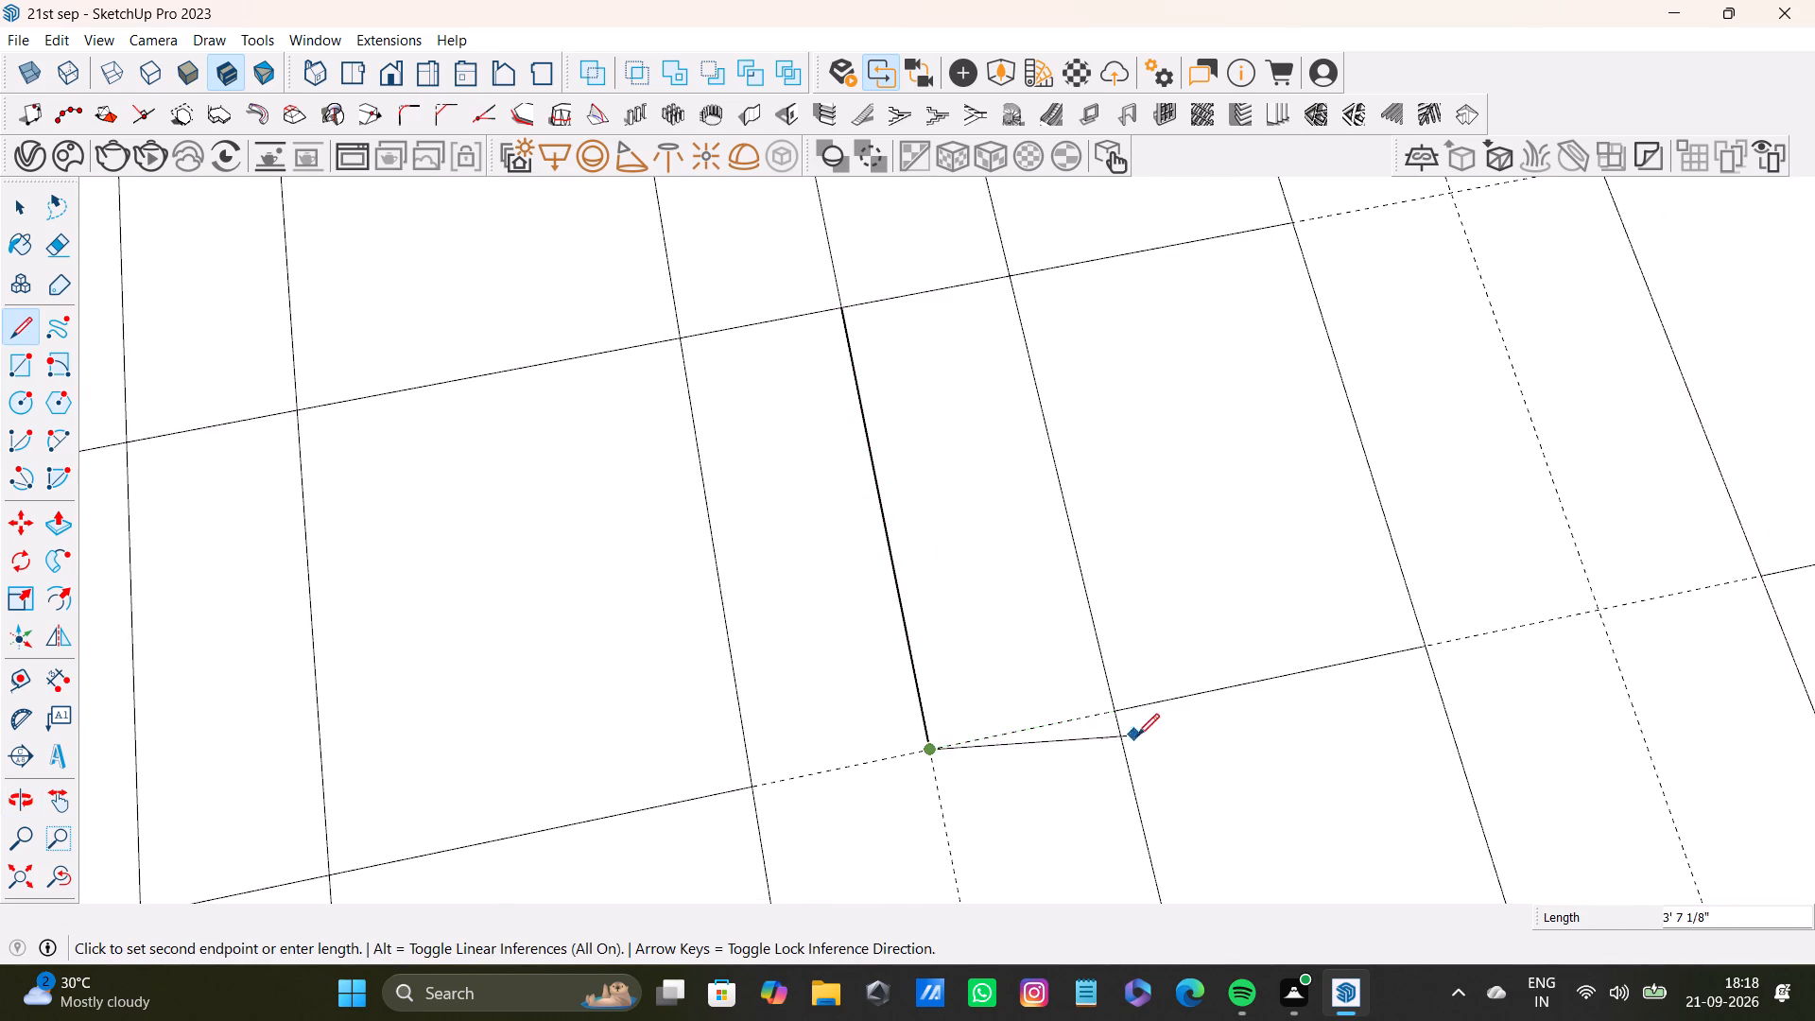
left_click(1117, 721)
left_click(936, 739)
left_click(762, 785)
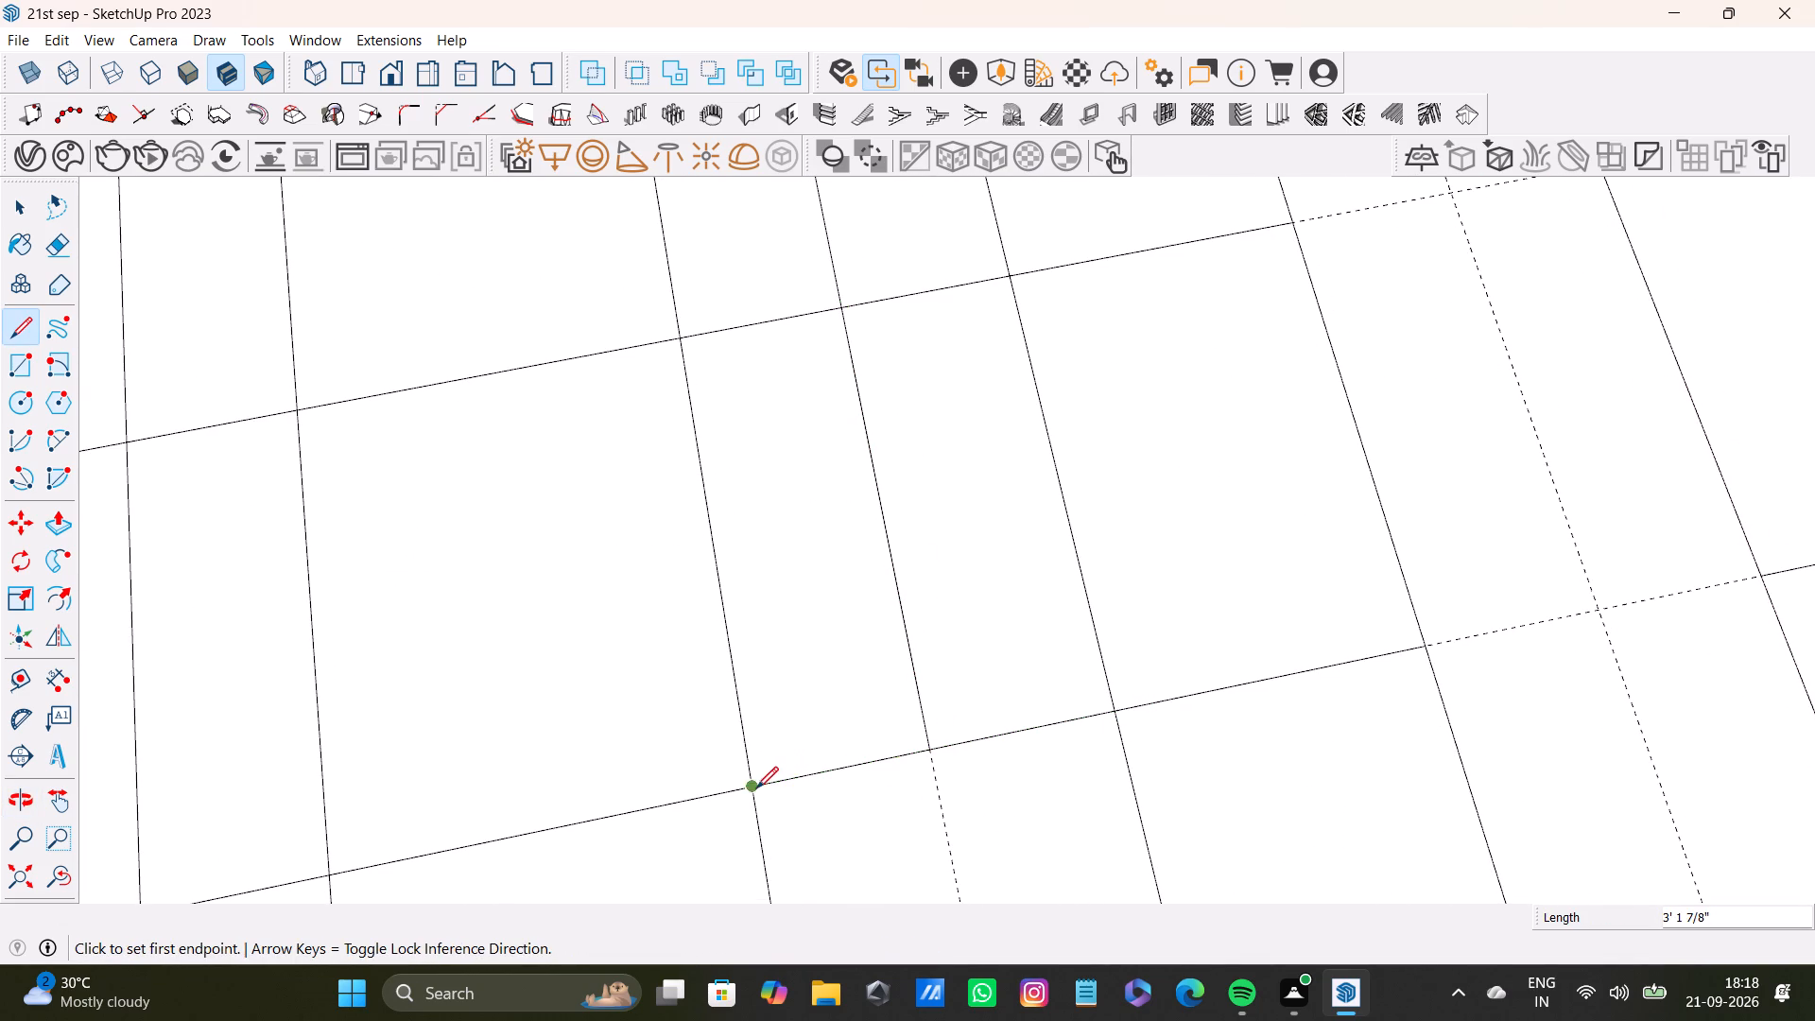
Extend the middle line through the fourth cell of the fourth narrow strip and draw cross lines to both strip sides.
scroll(912, 781, "down", 3)
middle_click_drag(922, 786, 841, 503)
scroll(841, 504, "up", 5)
left_click(854, 466)
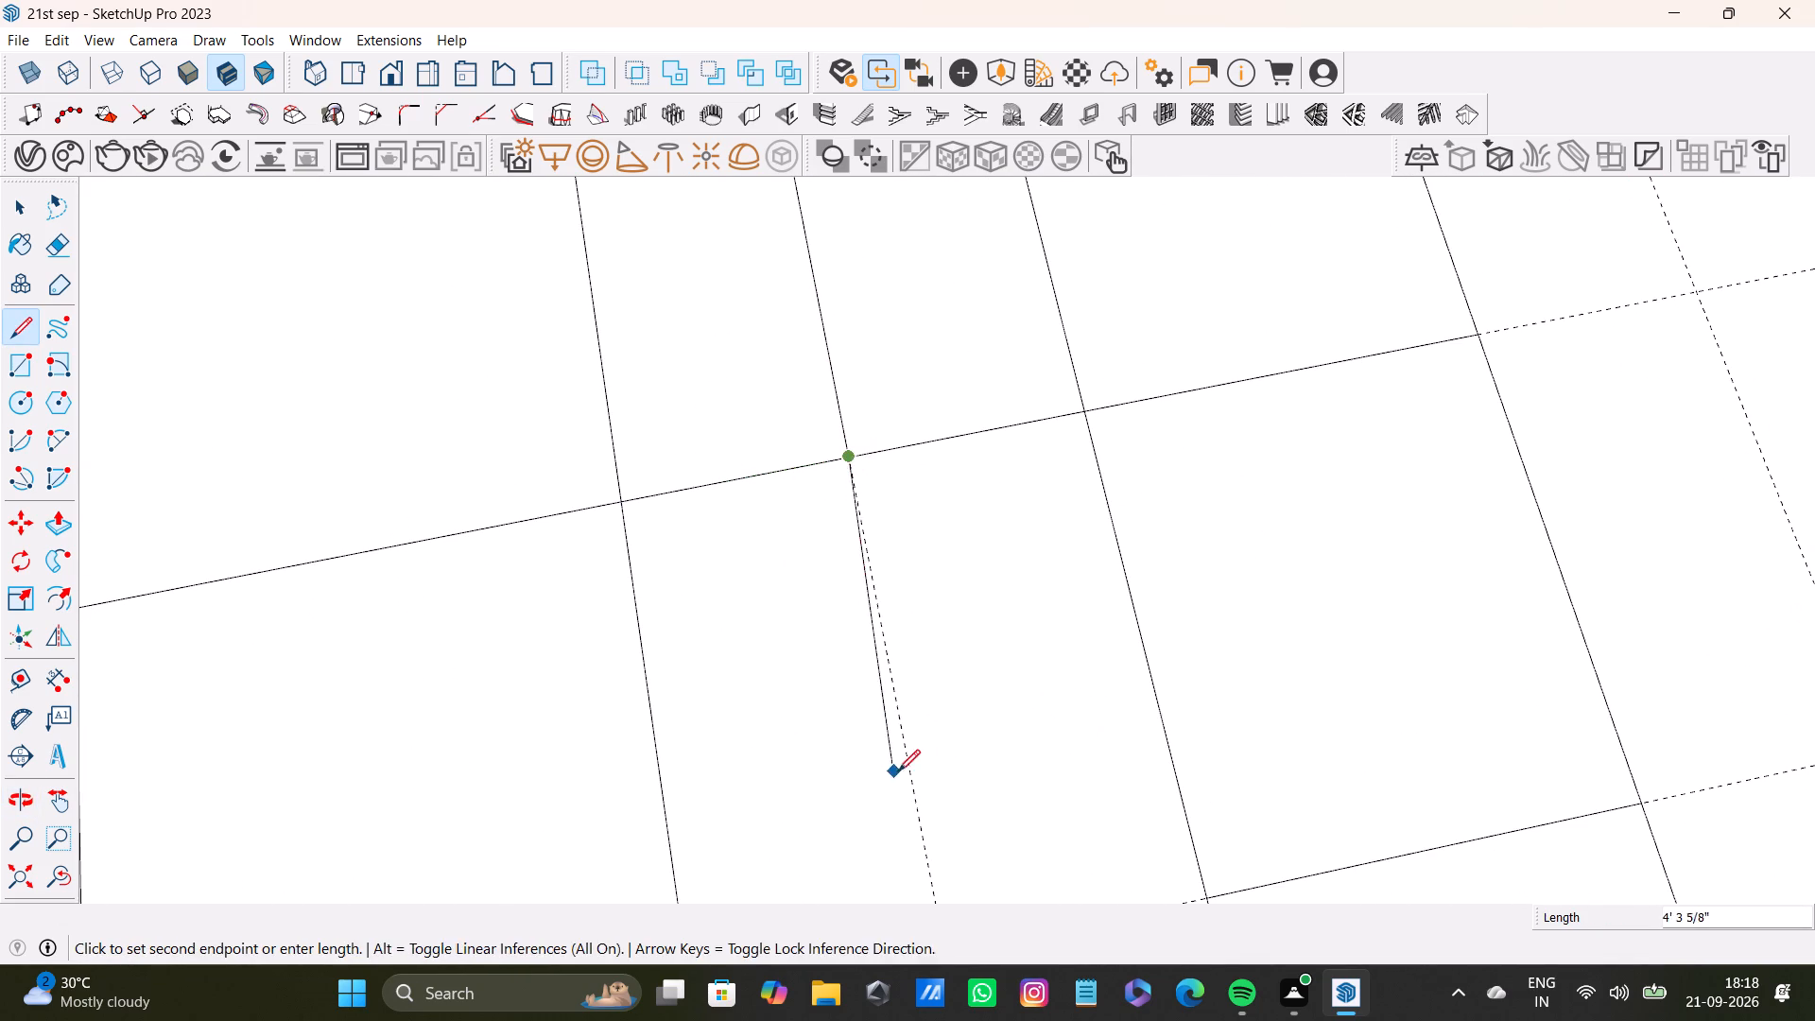
middle_click_drag(902, 771, 831, 452)
left_click(871, 617)
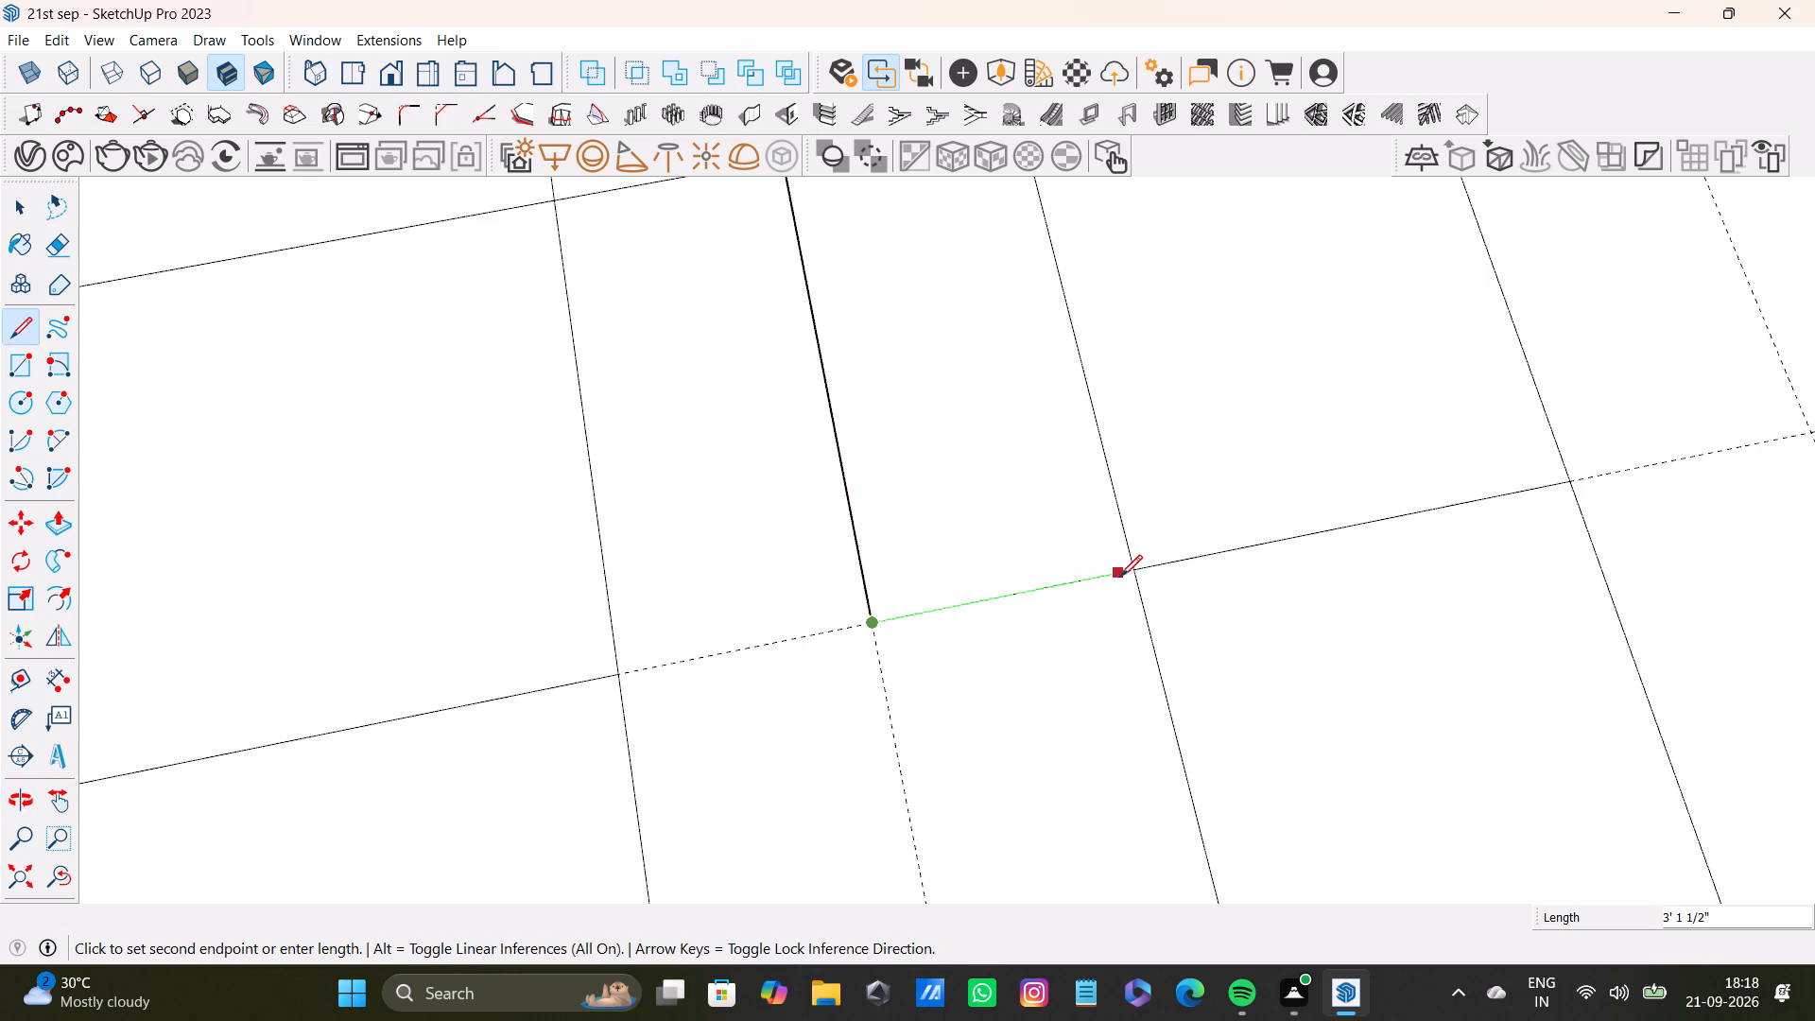
left_click(1139, 574)
left_click_drag(870, 620, 848, 620)
left_click_drag(597, 677, 606, 675)
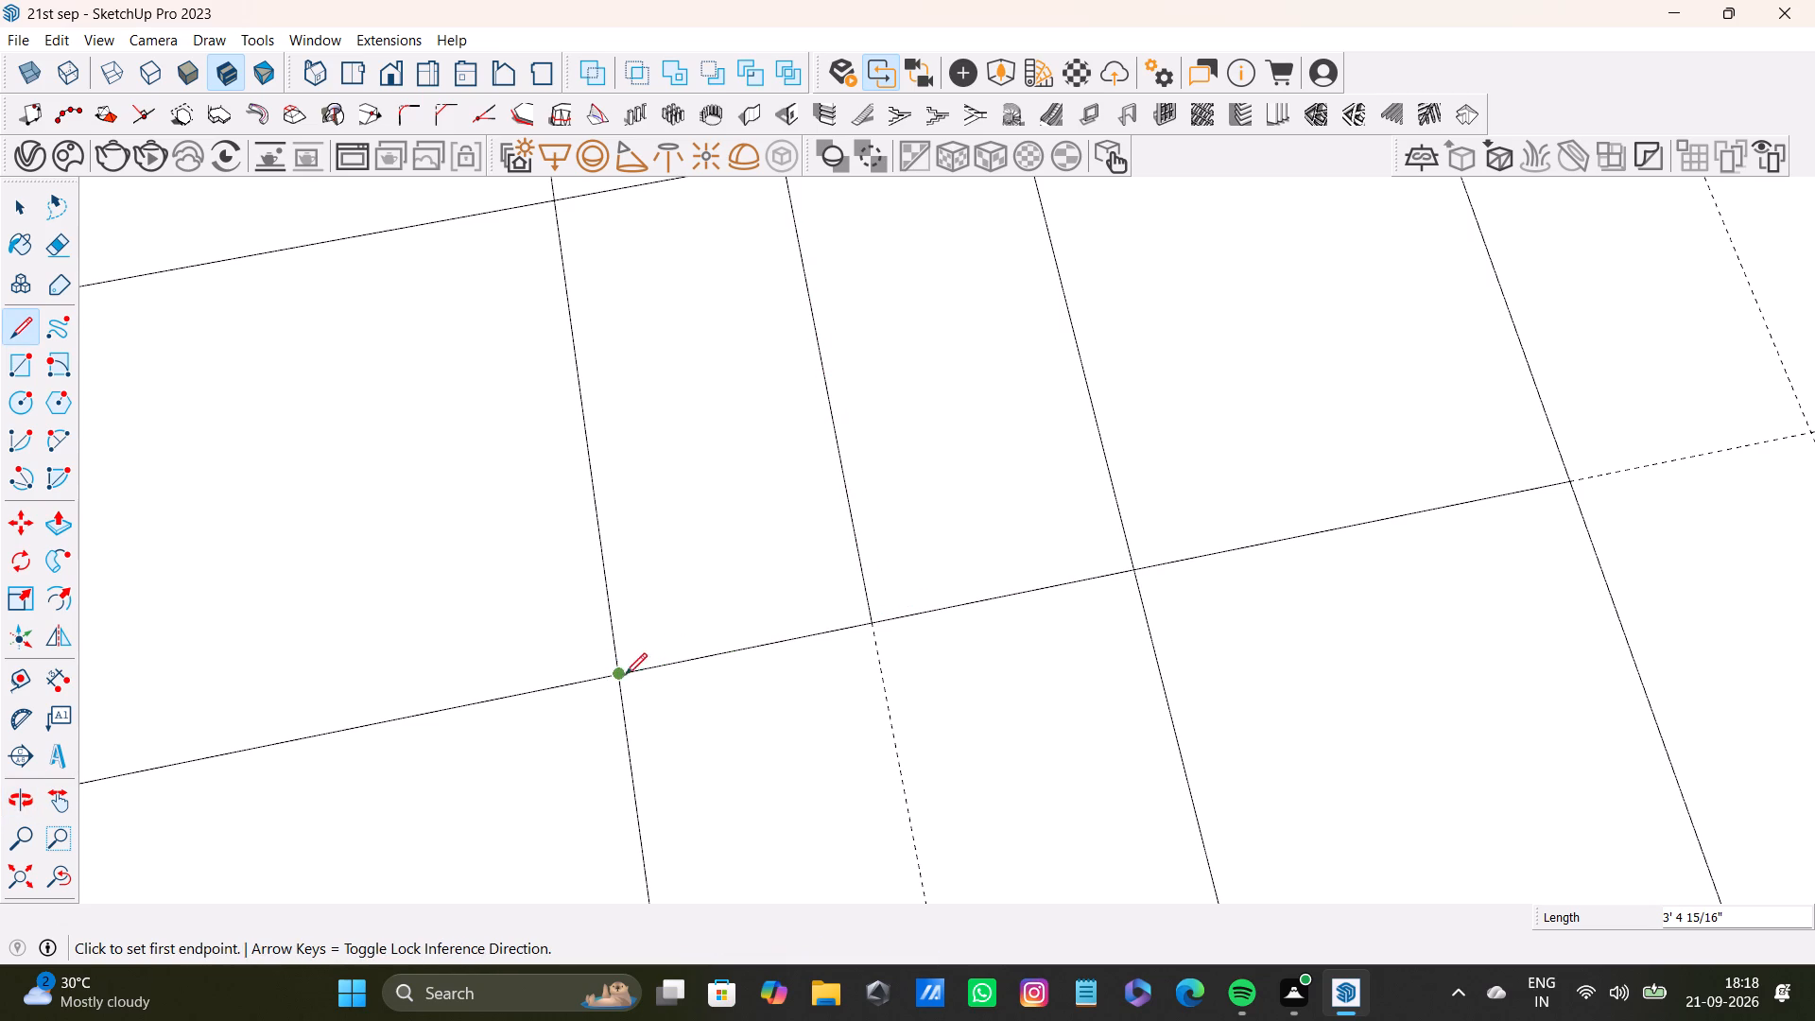
Extend the middle line through the fifth cell of the fourth narrow strip and draw cross lines to both strip sides.
scroll(807, 666, "down", 2)
middle_click_drag(818, 675, 817, 511, "shift")
scroll(835, 511, "up", 2)
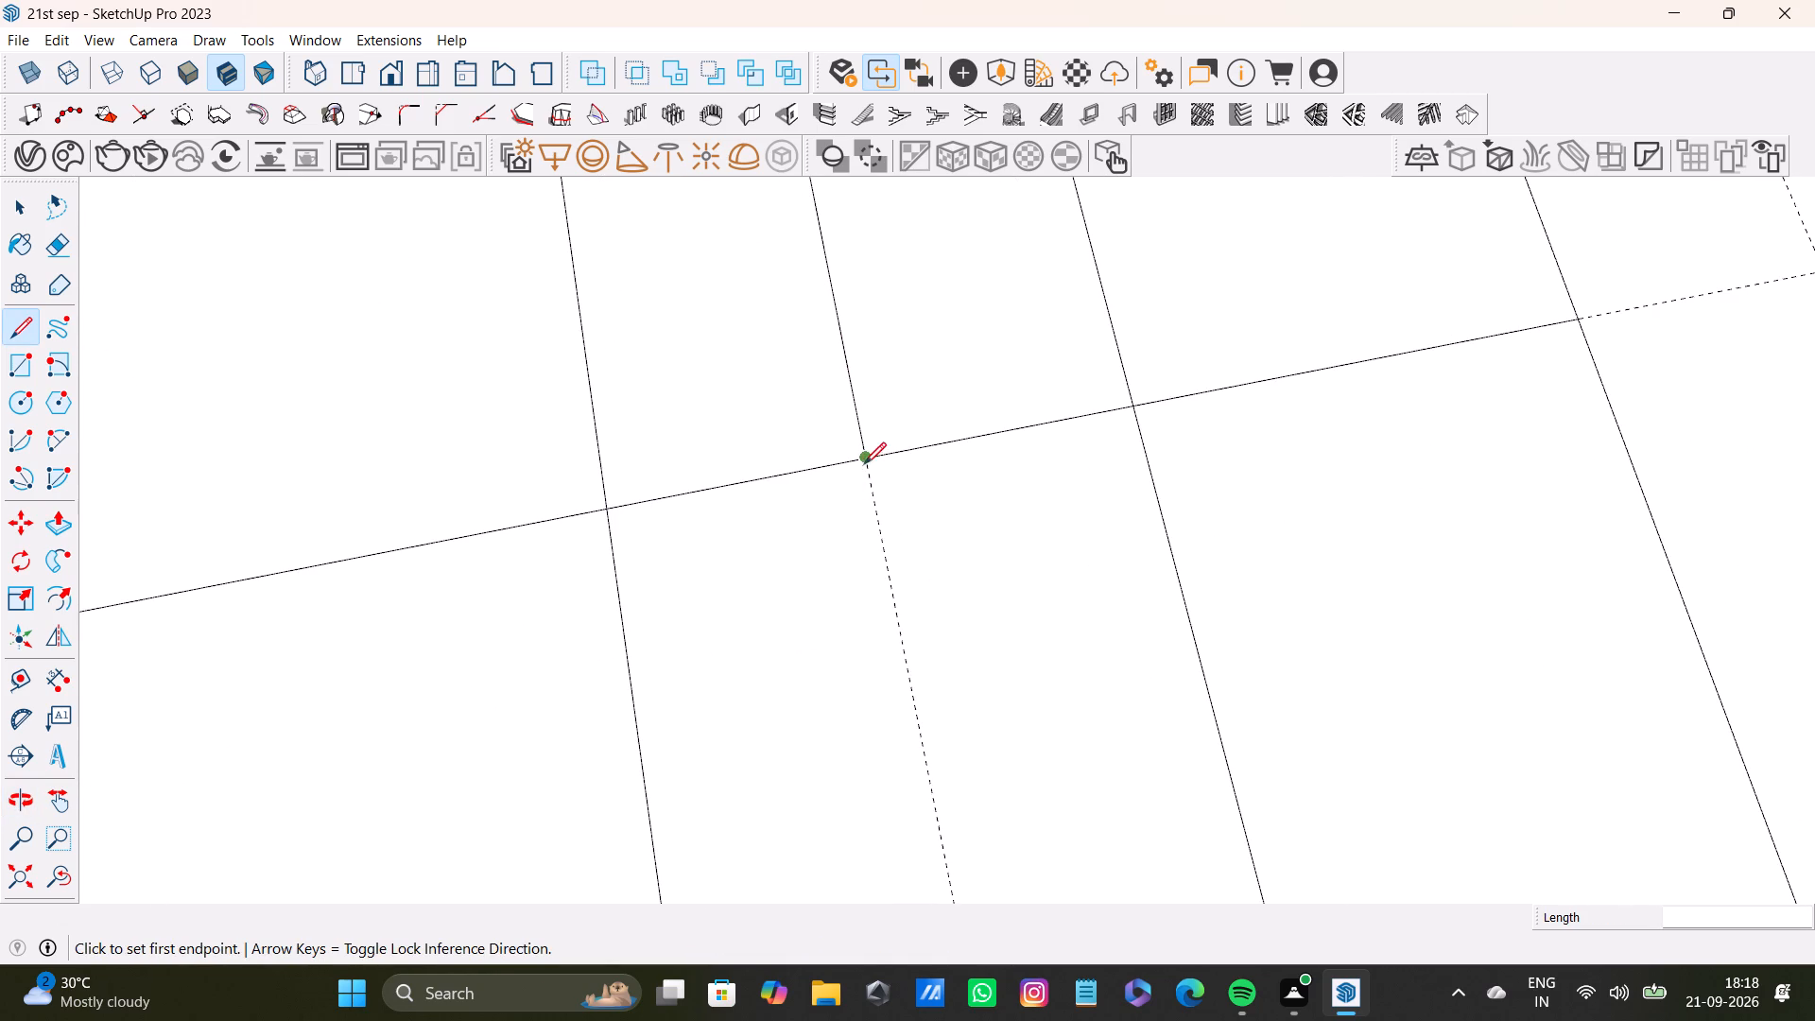
left_click(864, 459)
middle_click_drag(912, 700, 834, 396)
left_click_drag(917, 774, 942, 768)
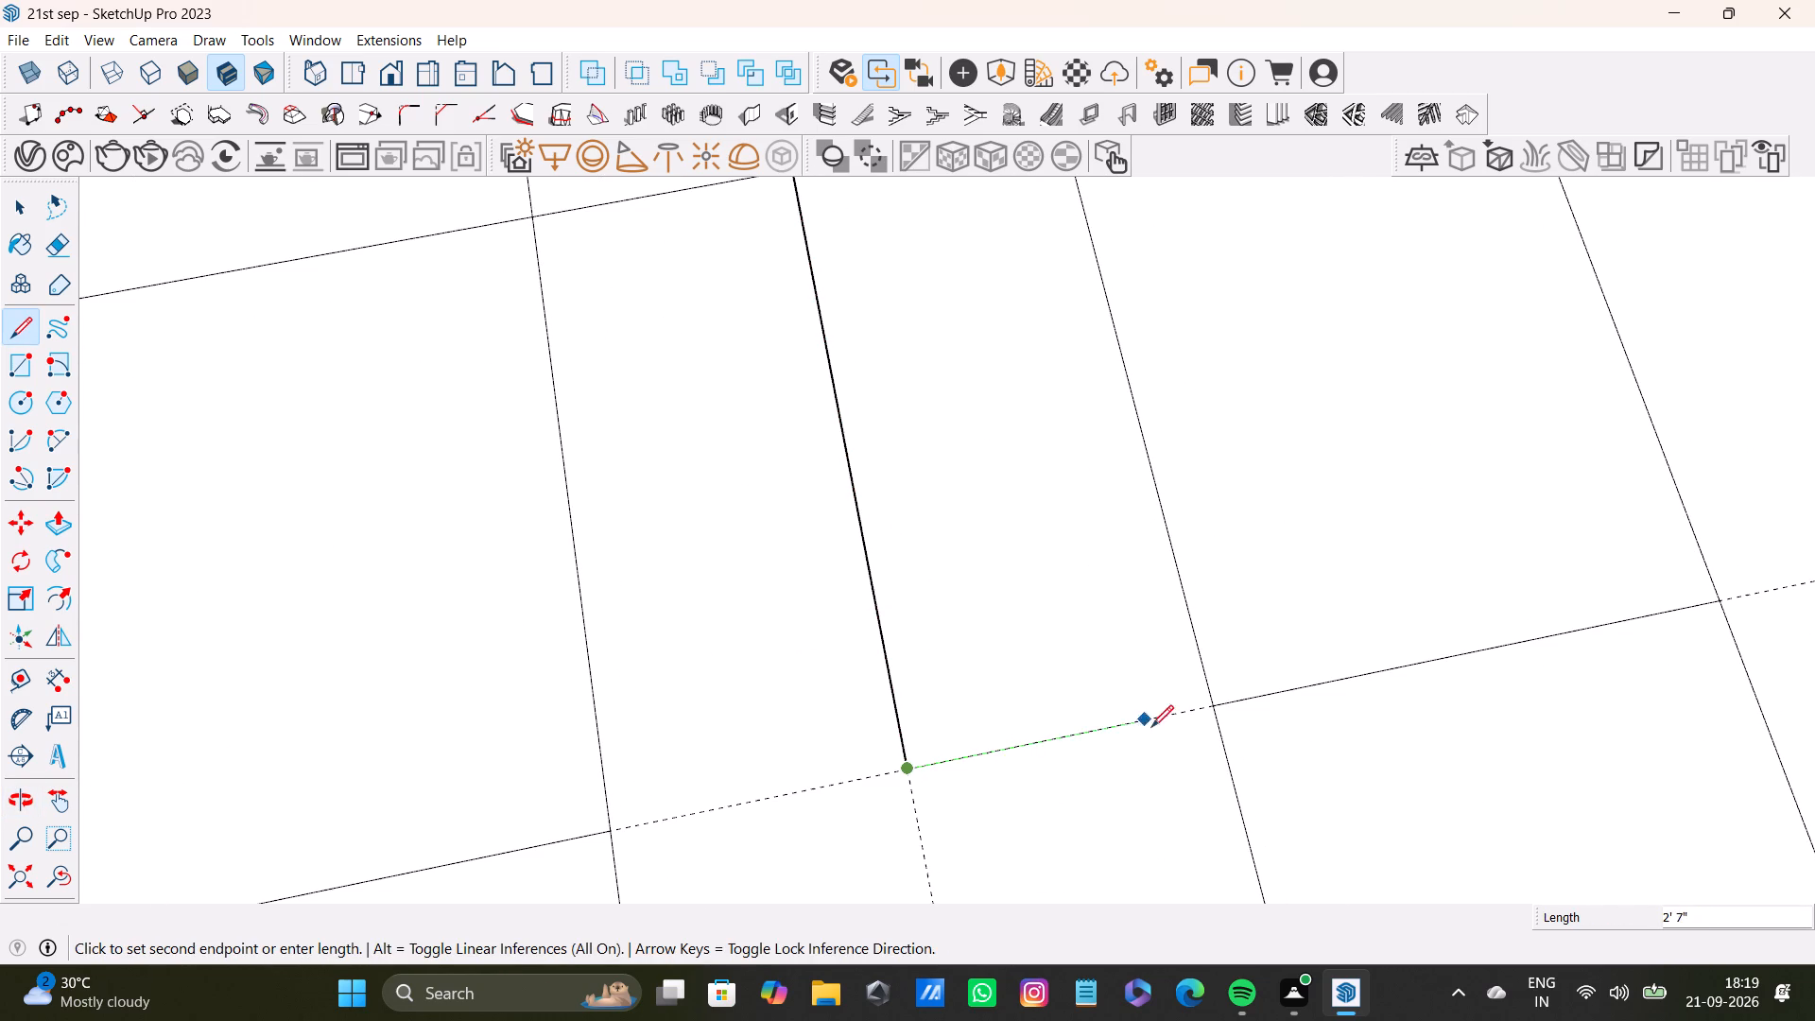
left_click(1211, 705)
left_click_drag(906, 772, 887, 777)
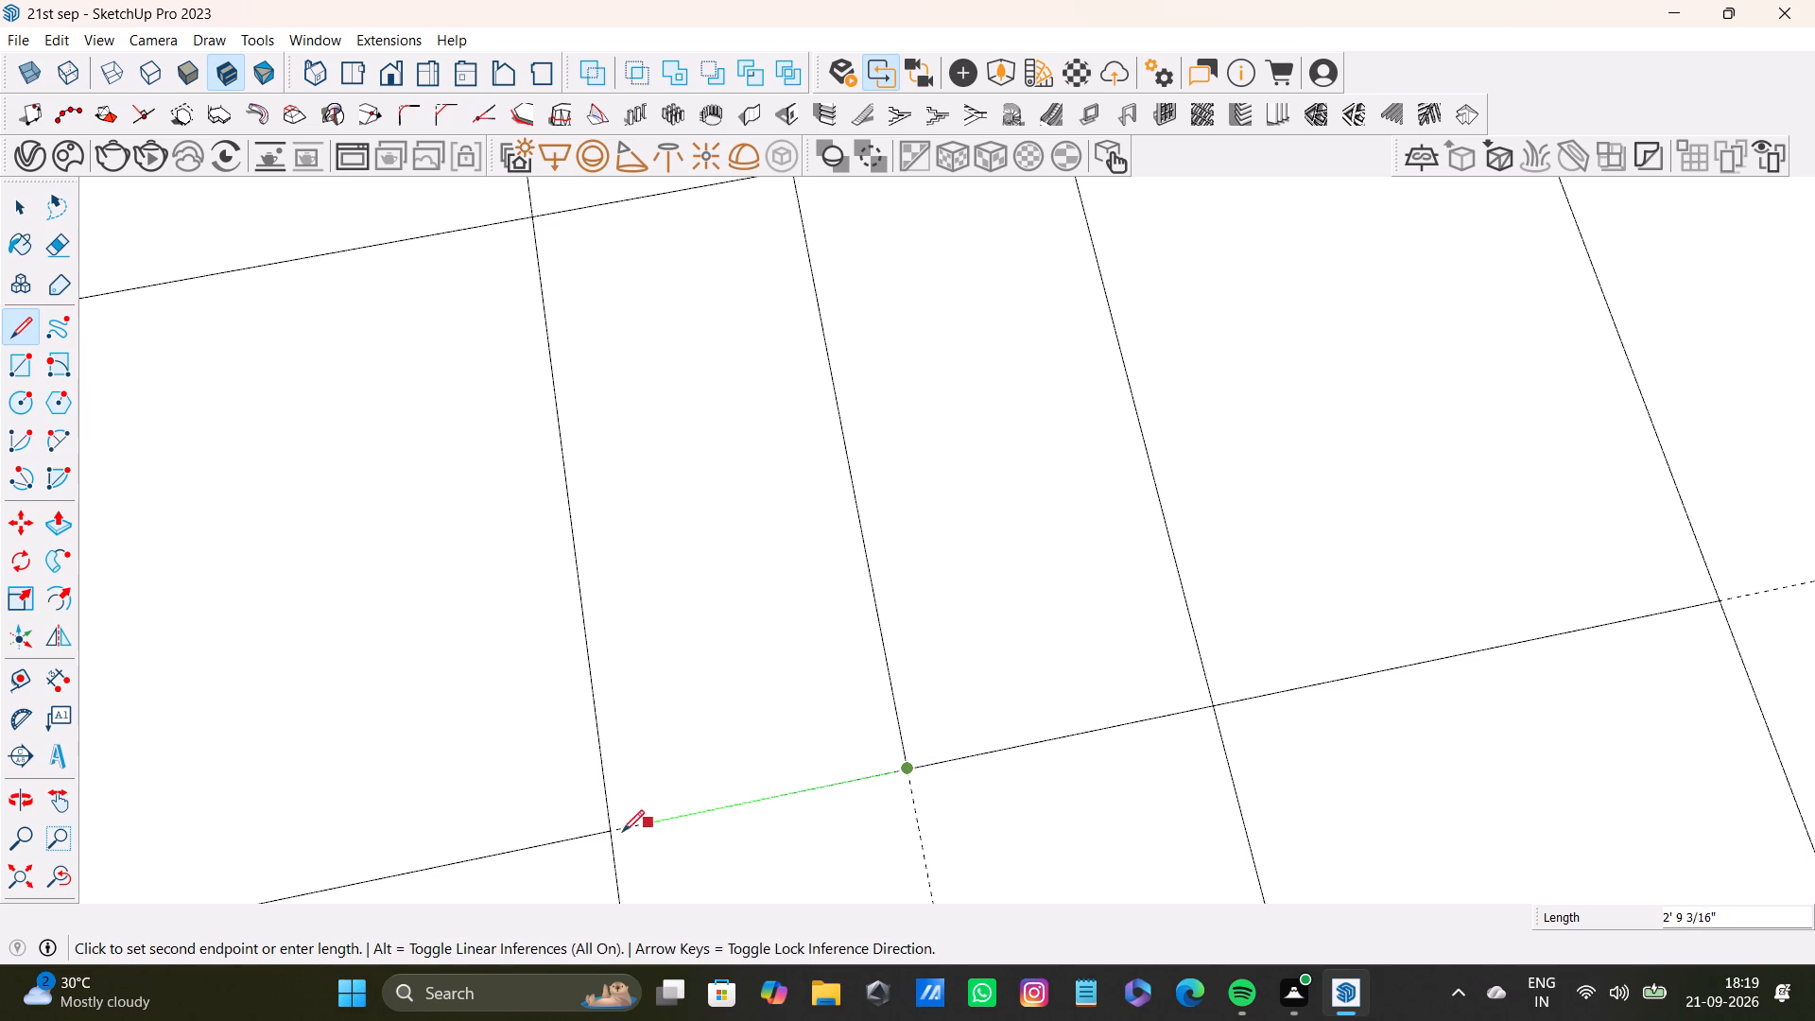
left_click(605, 839)
Extend the middle line about 7' 10" through the sixth cell of the fourth narrow strip and draw cross lines to both strip sides.
middle_click_drag(856, 844, 774, 584, "shift")
scroll(804, 574, "up", 2)
left_click(833, 504)
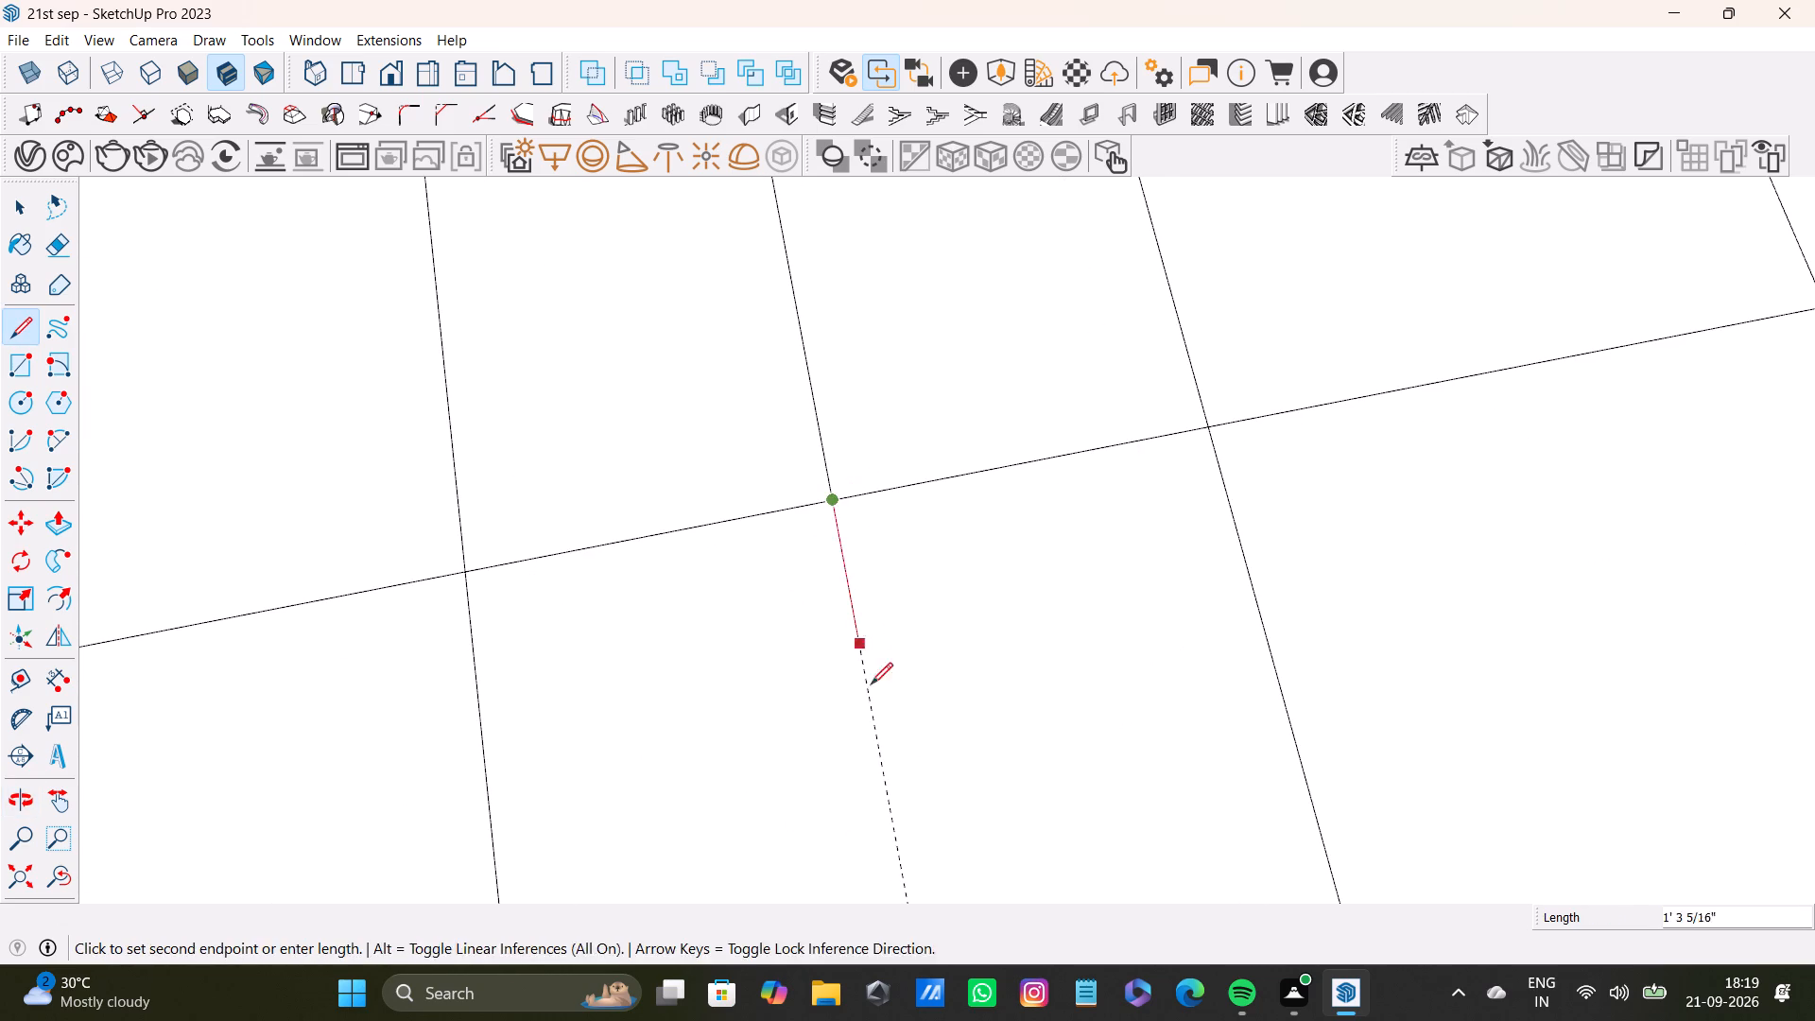
middle_click_drag(878, 739, 795, 258)
middle_click_drag(903, 826, 822, 457, "shift")
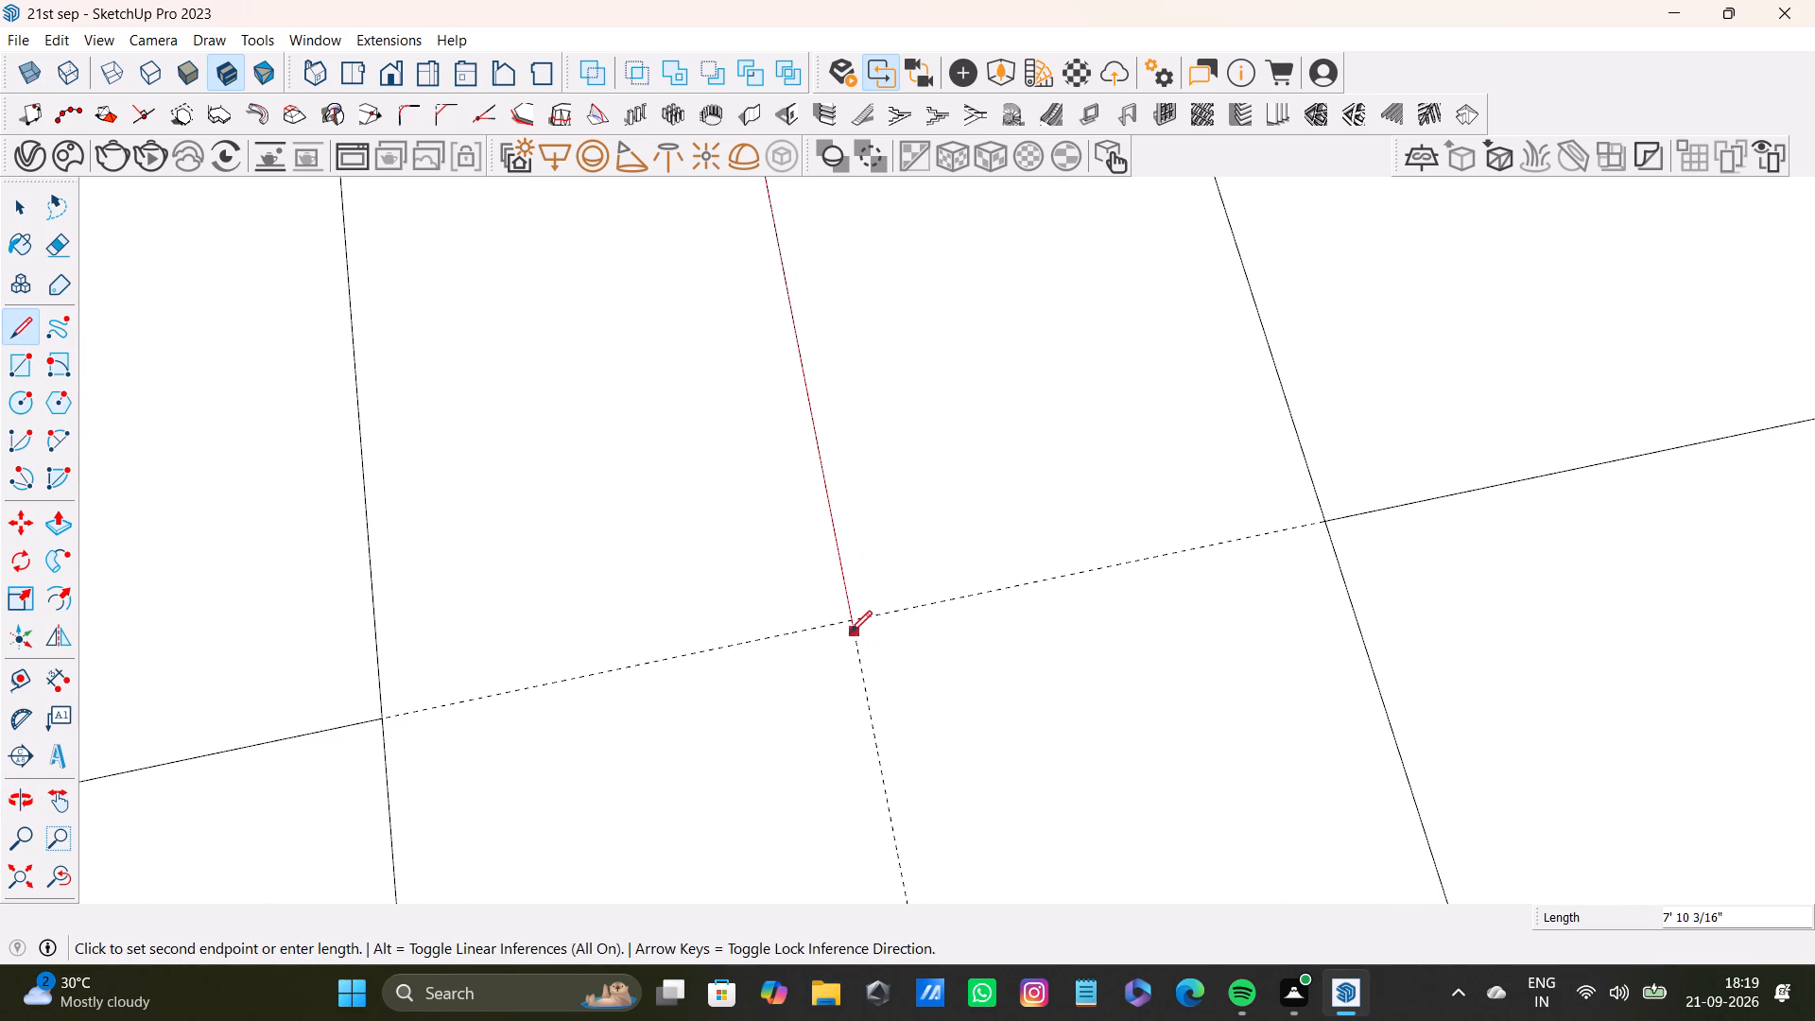
left_click(852, 623)
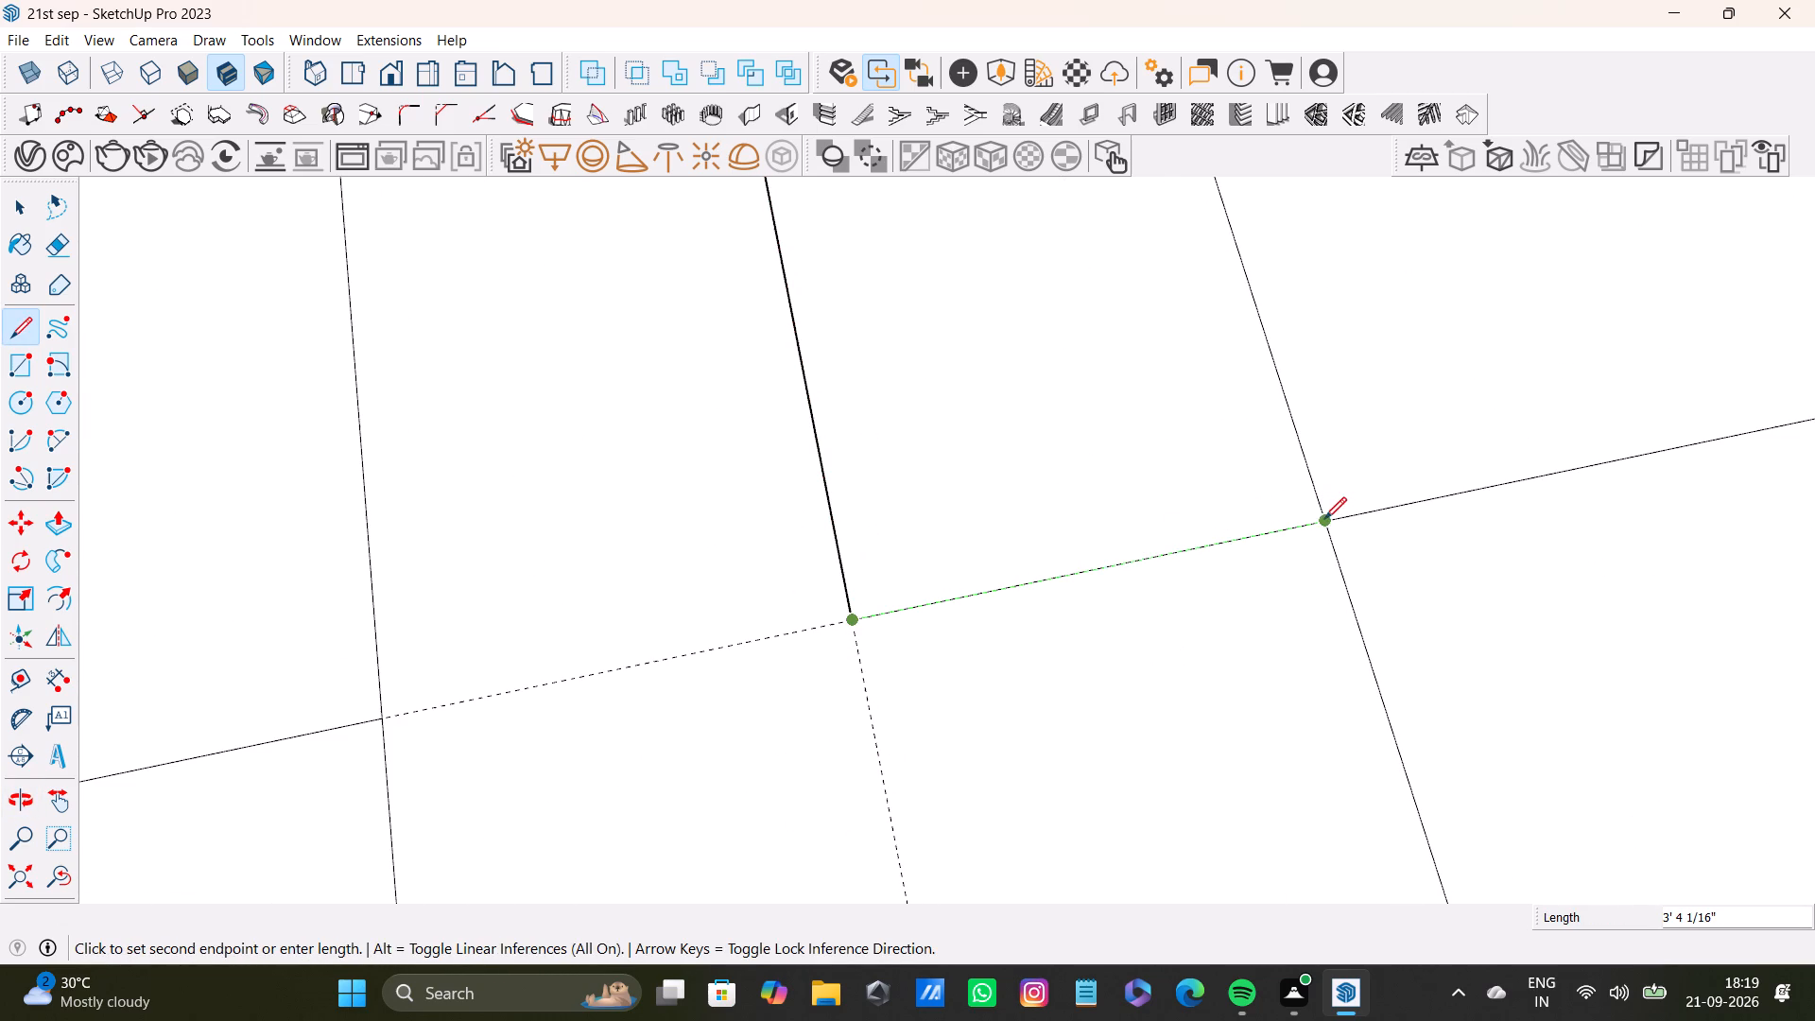
left_click(1324, 519)
left_click(846, 628)
left_click(383, 716)
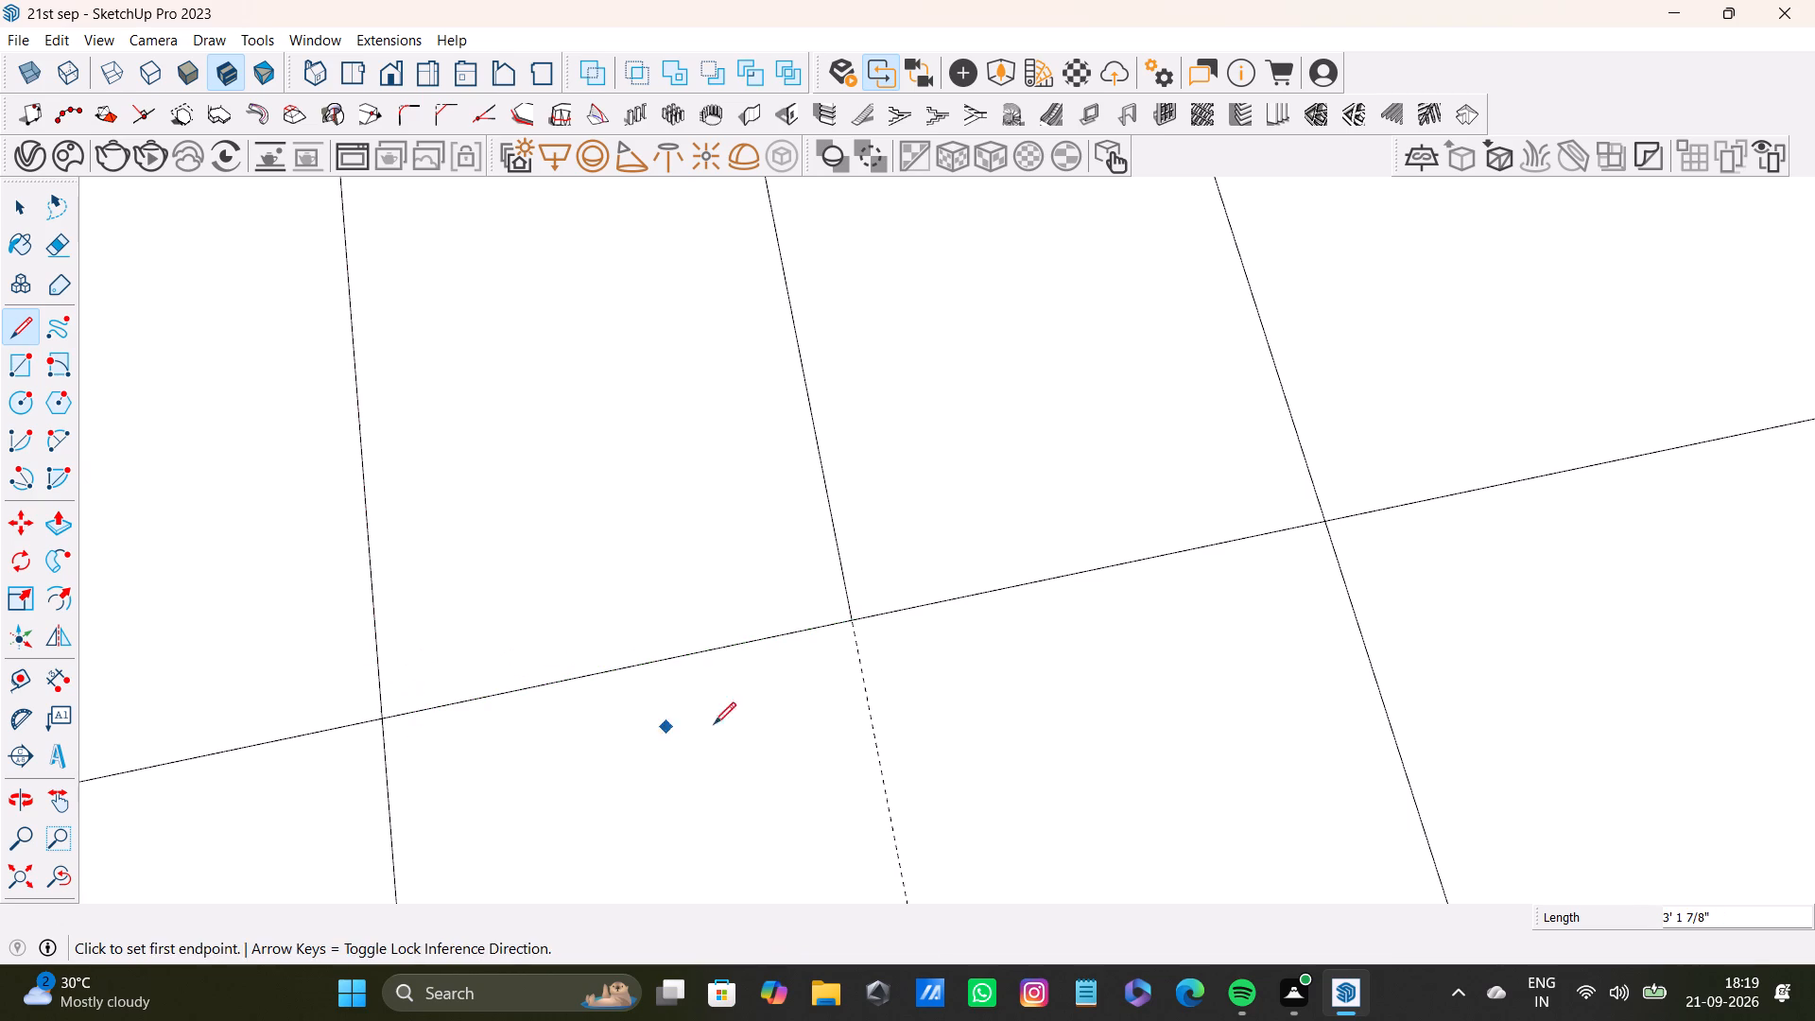
Extend the middle line about 7' 7" through the seventh cell of the fourth narrow strip and draw cross lines to both strip sides.
middle_click_drag(725, 720, 707, 528)
left_click(832, 451)
middle_click_drag(848, 673, 755, 379, "shift")
scroll(851, 739, "down", 10)
middle_click_drag(856, 738, 807, 467, "shift")
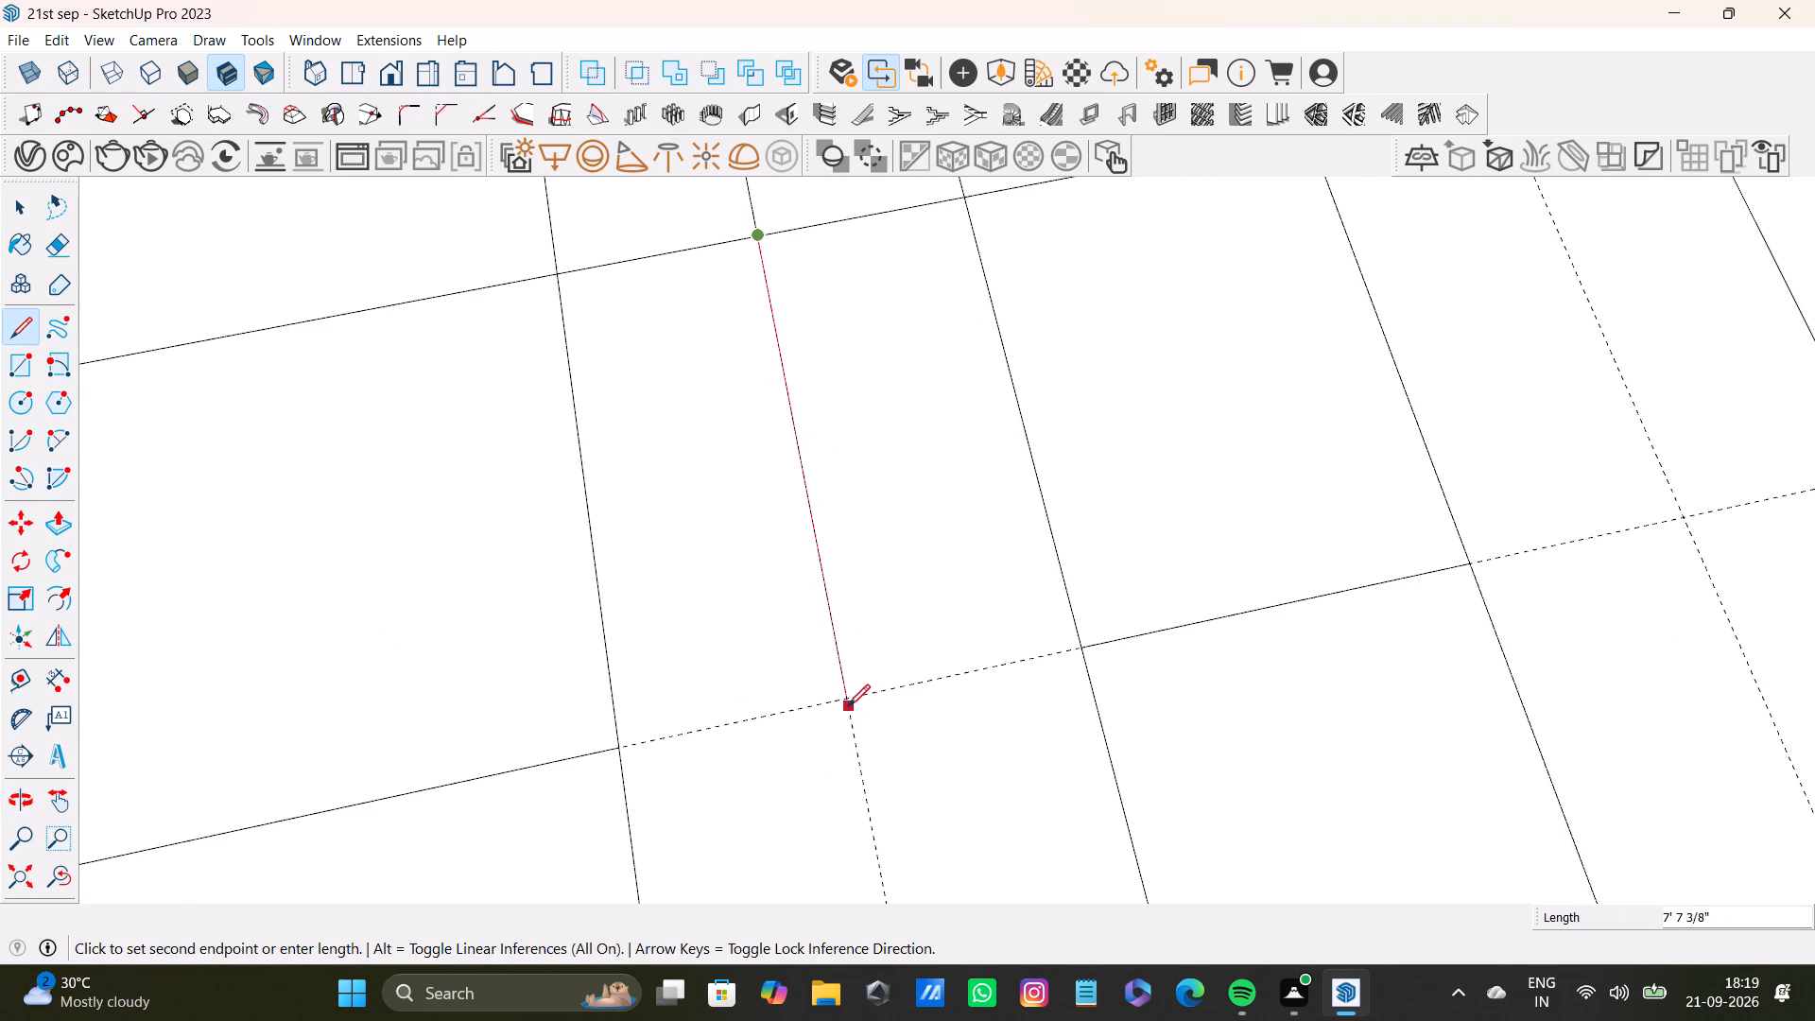
left_click_drag(848, 702, 862, 701)
left_click(1080, 657)
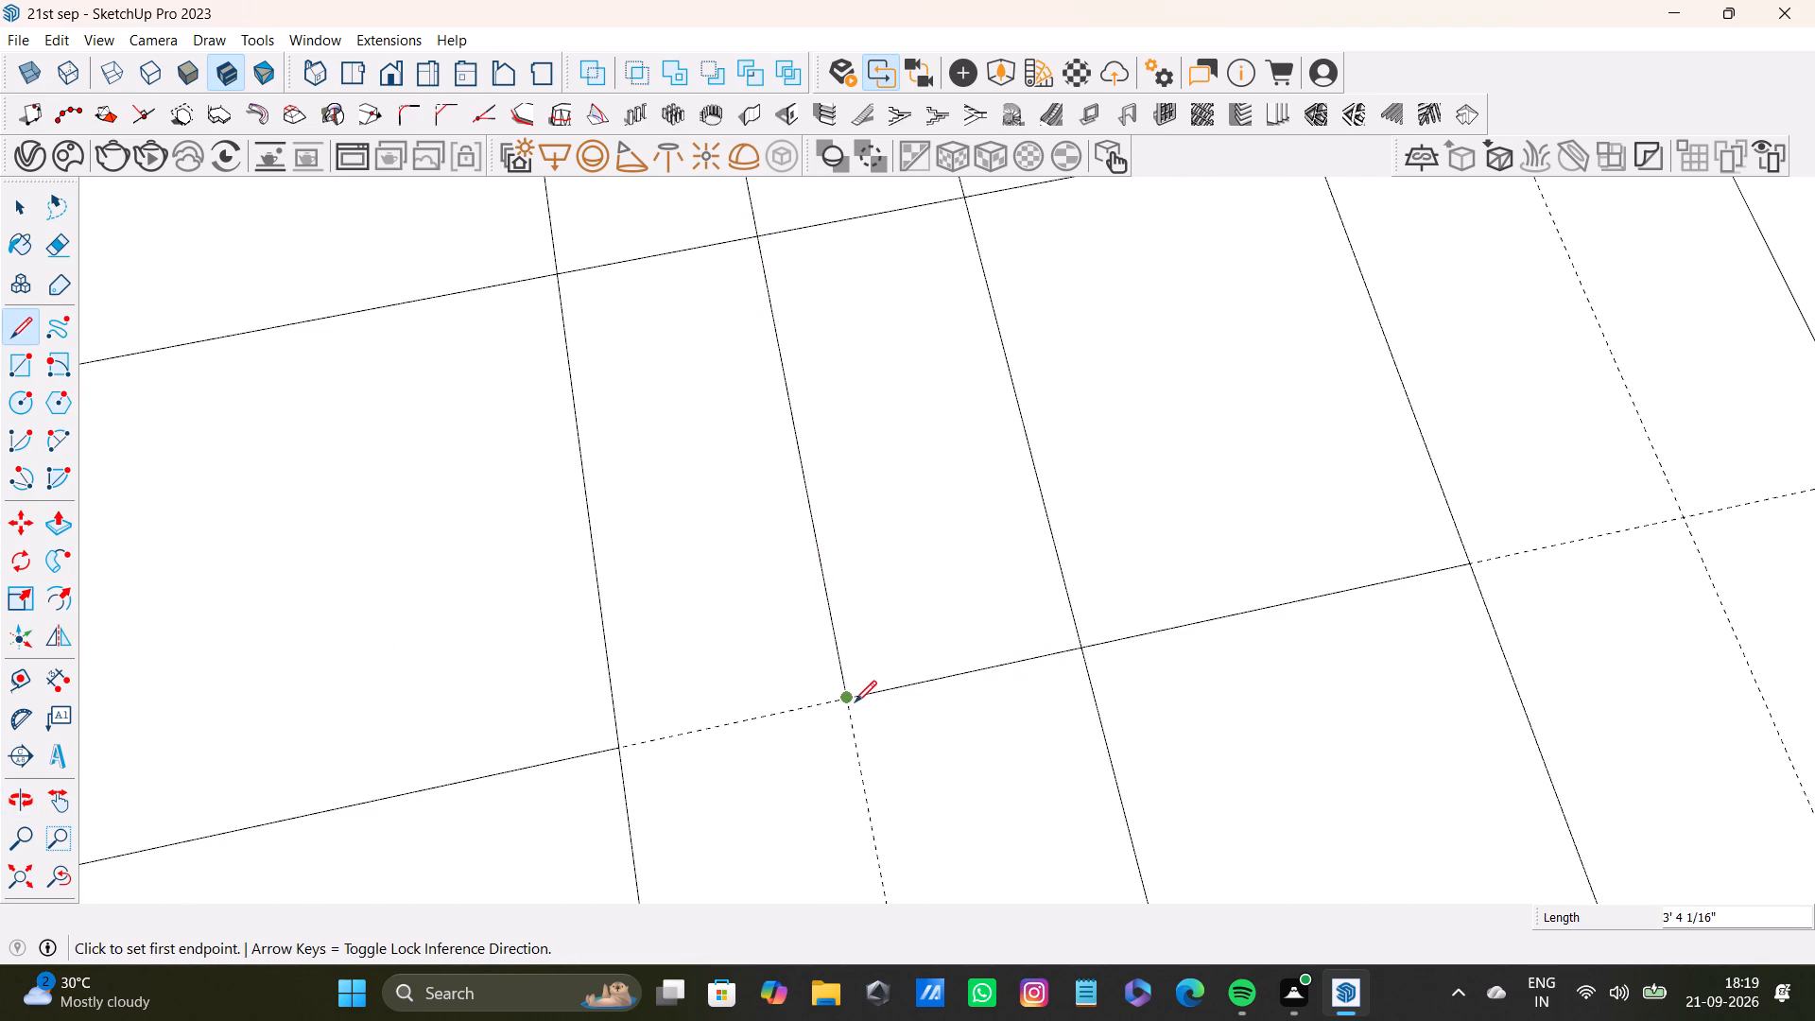
left_click_drag(854, 702, 809, 708)
left_click_drag(609, 746, 622, 743)
Extend the middle line through the eighth cell of the fourth narrow strip and draw cross lines to both strip sides.
left_click(844, 699)
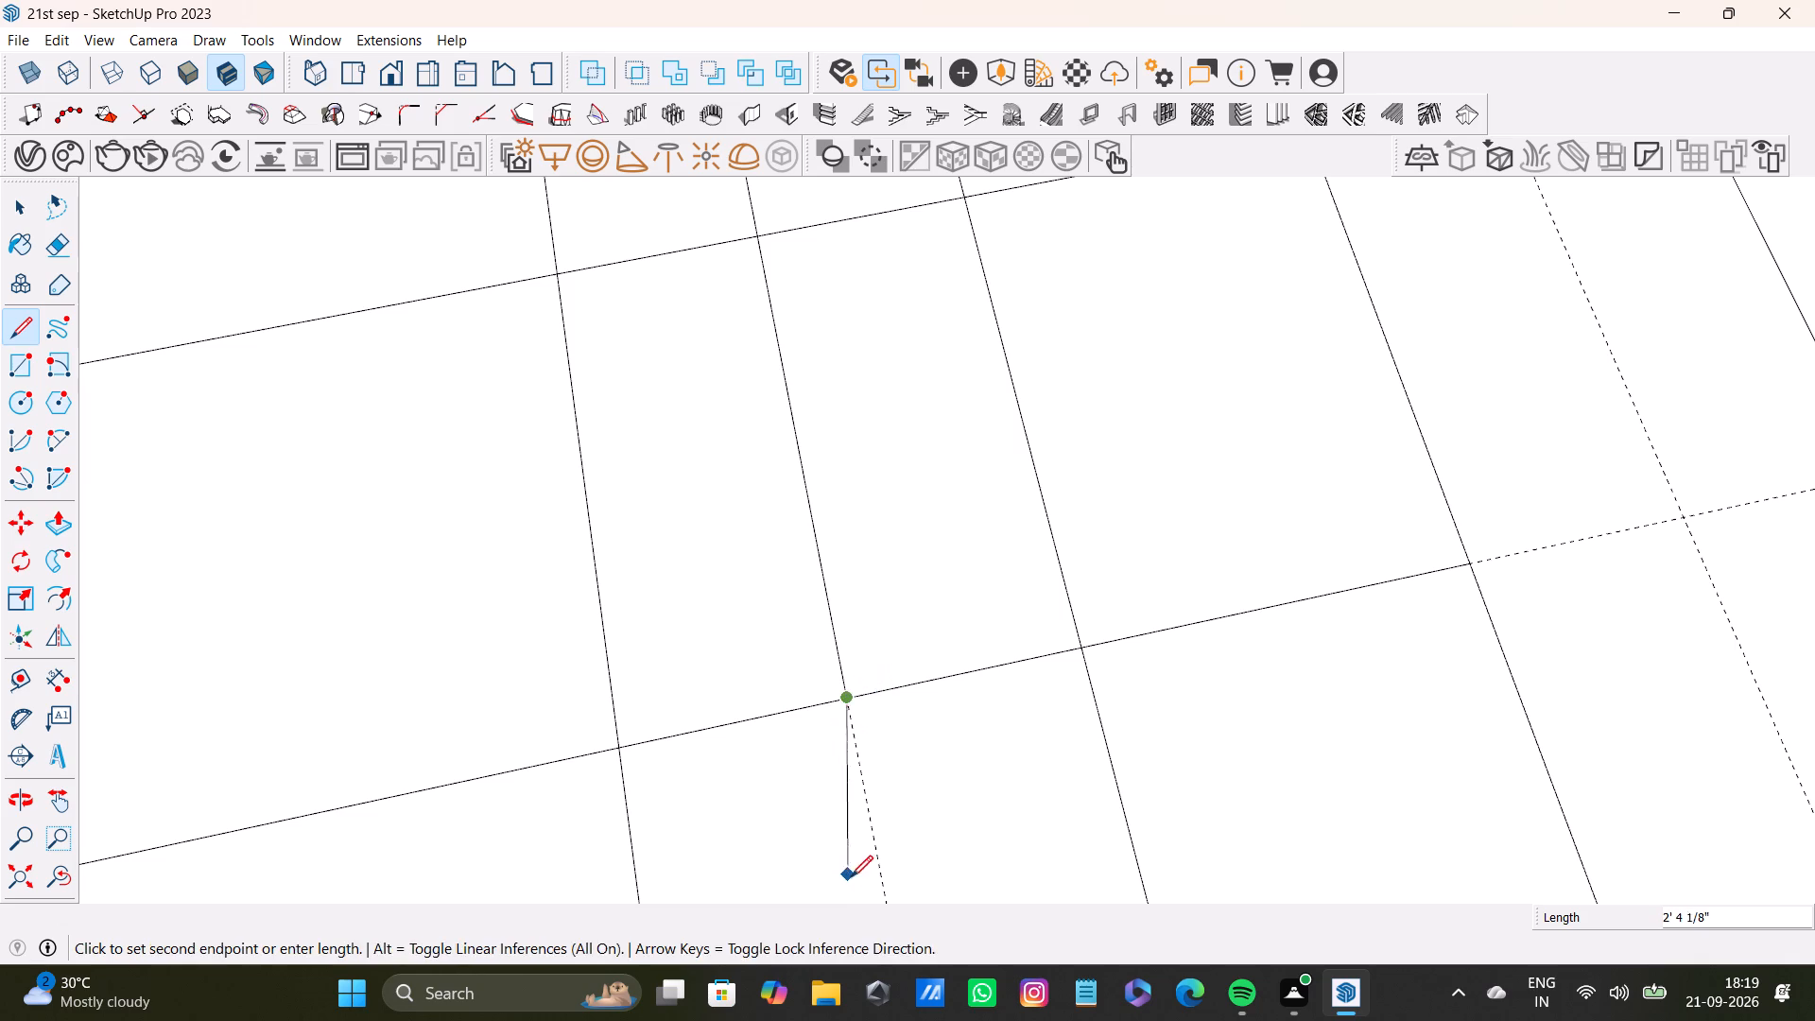
middle_click_drag(856, 878, 752, 458)
left_click_drag(847, 851, 866, 844)
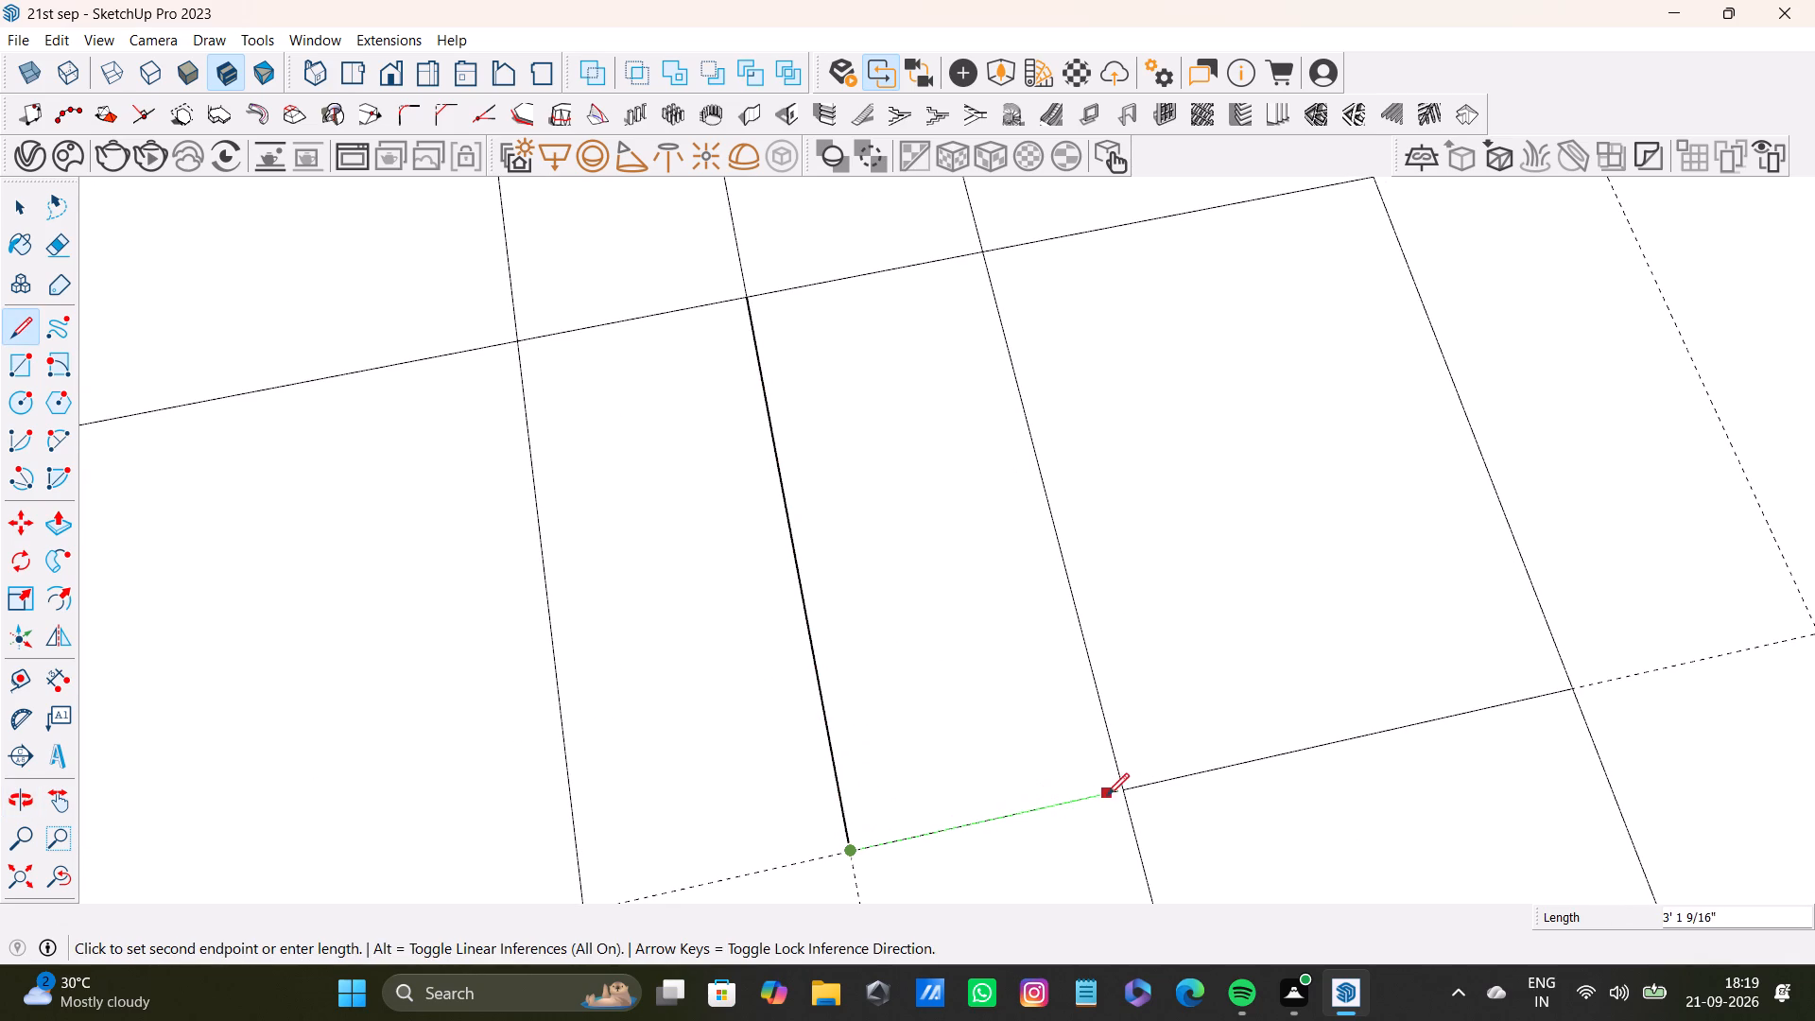
left_click(1113, 794)
left_click_drag(850, 856, 831, 857)
middle_click_drag(648, 868, 651, 674, "shift")
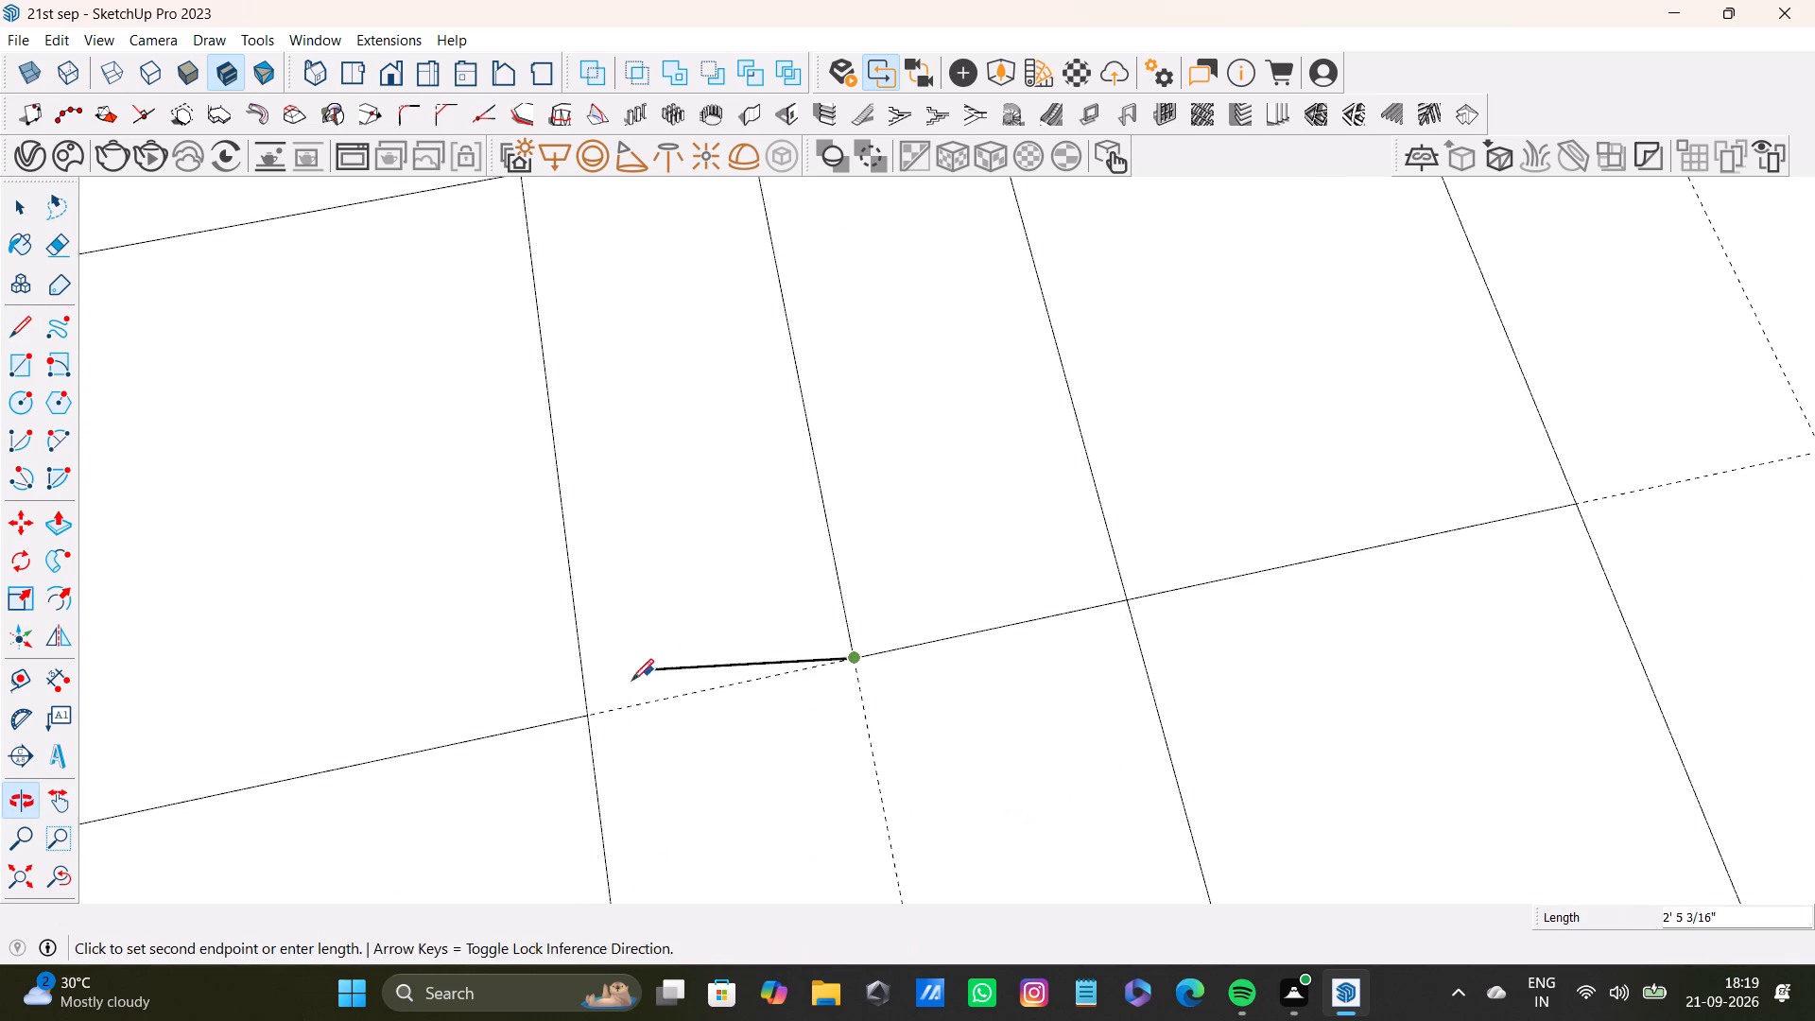
left_click(589, 717)
Extend the middle line through the ninth cell of the fourth narrow strip and draw cross lines to both strip sides.
left_click(851, 661)
middle_click_drag(860, 808, 766, 528)
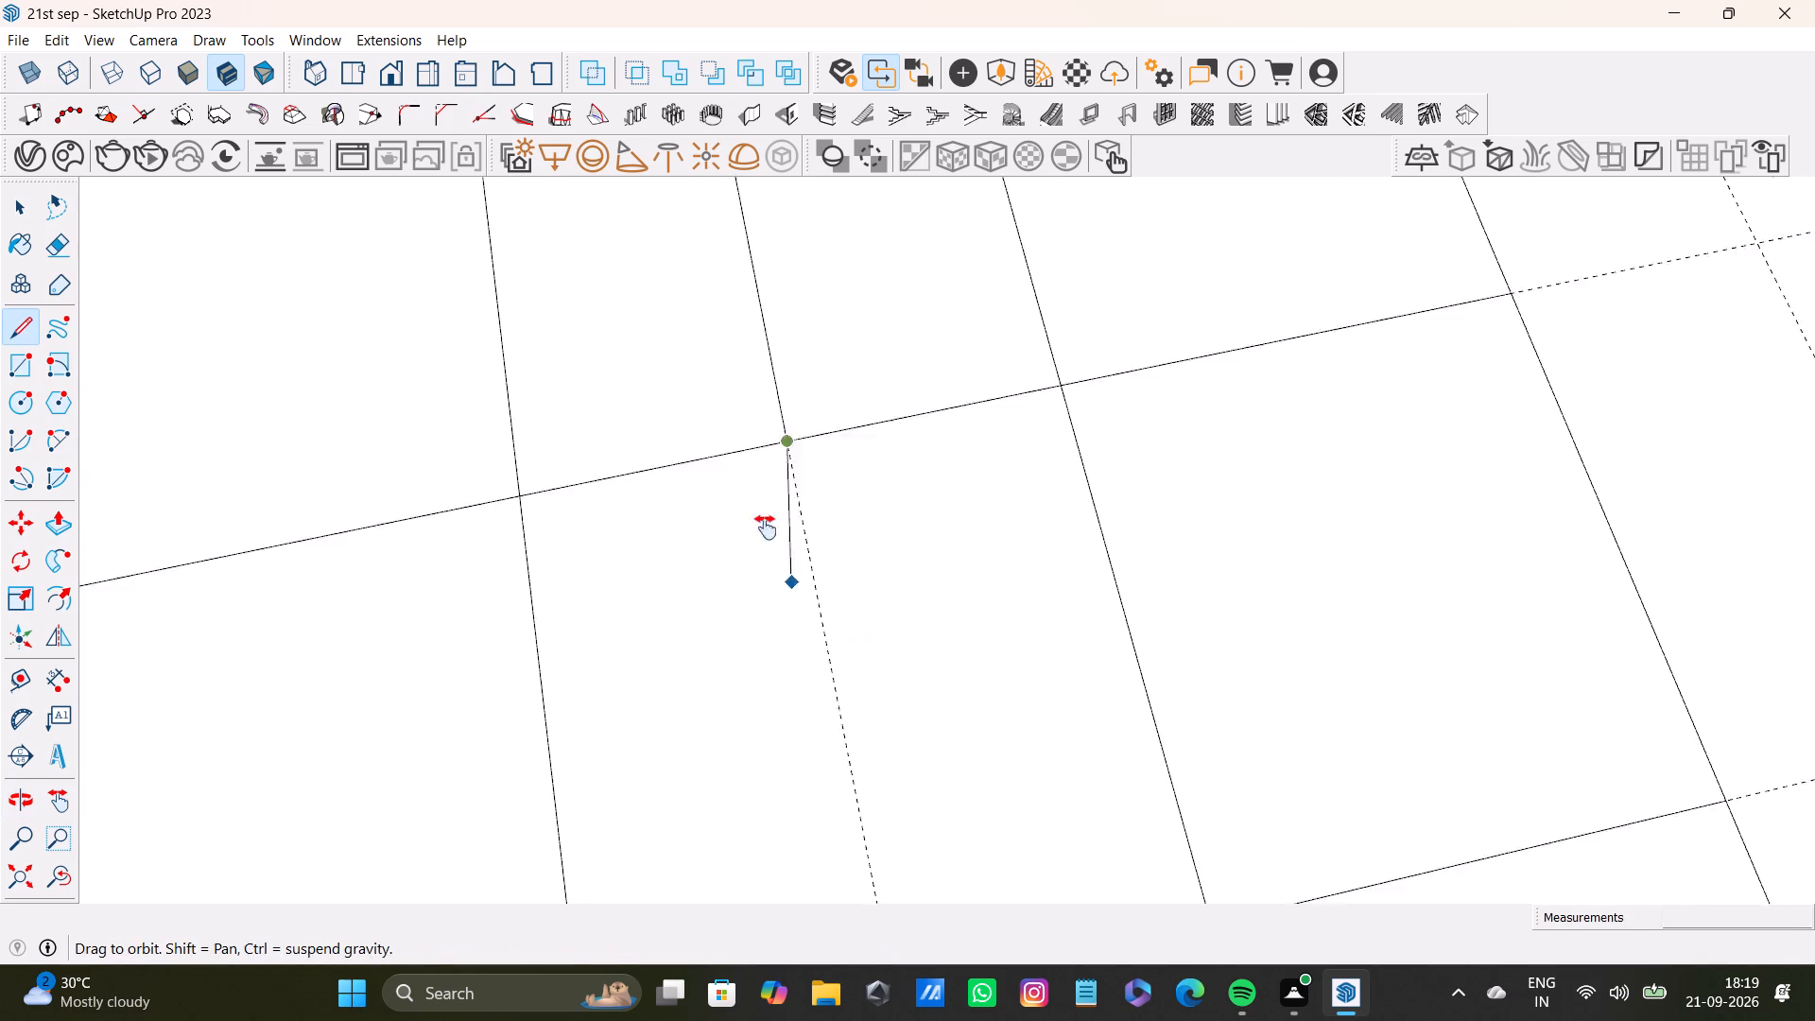
middle_click_drag(766, 528, 761, 497)
middle_click_drag(873, 873, 830, 710, "shift")
left_click(824, 746)
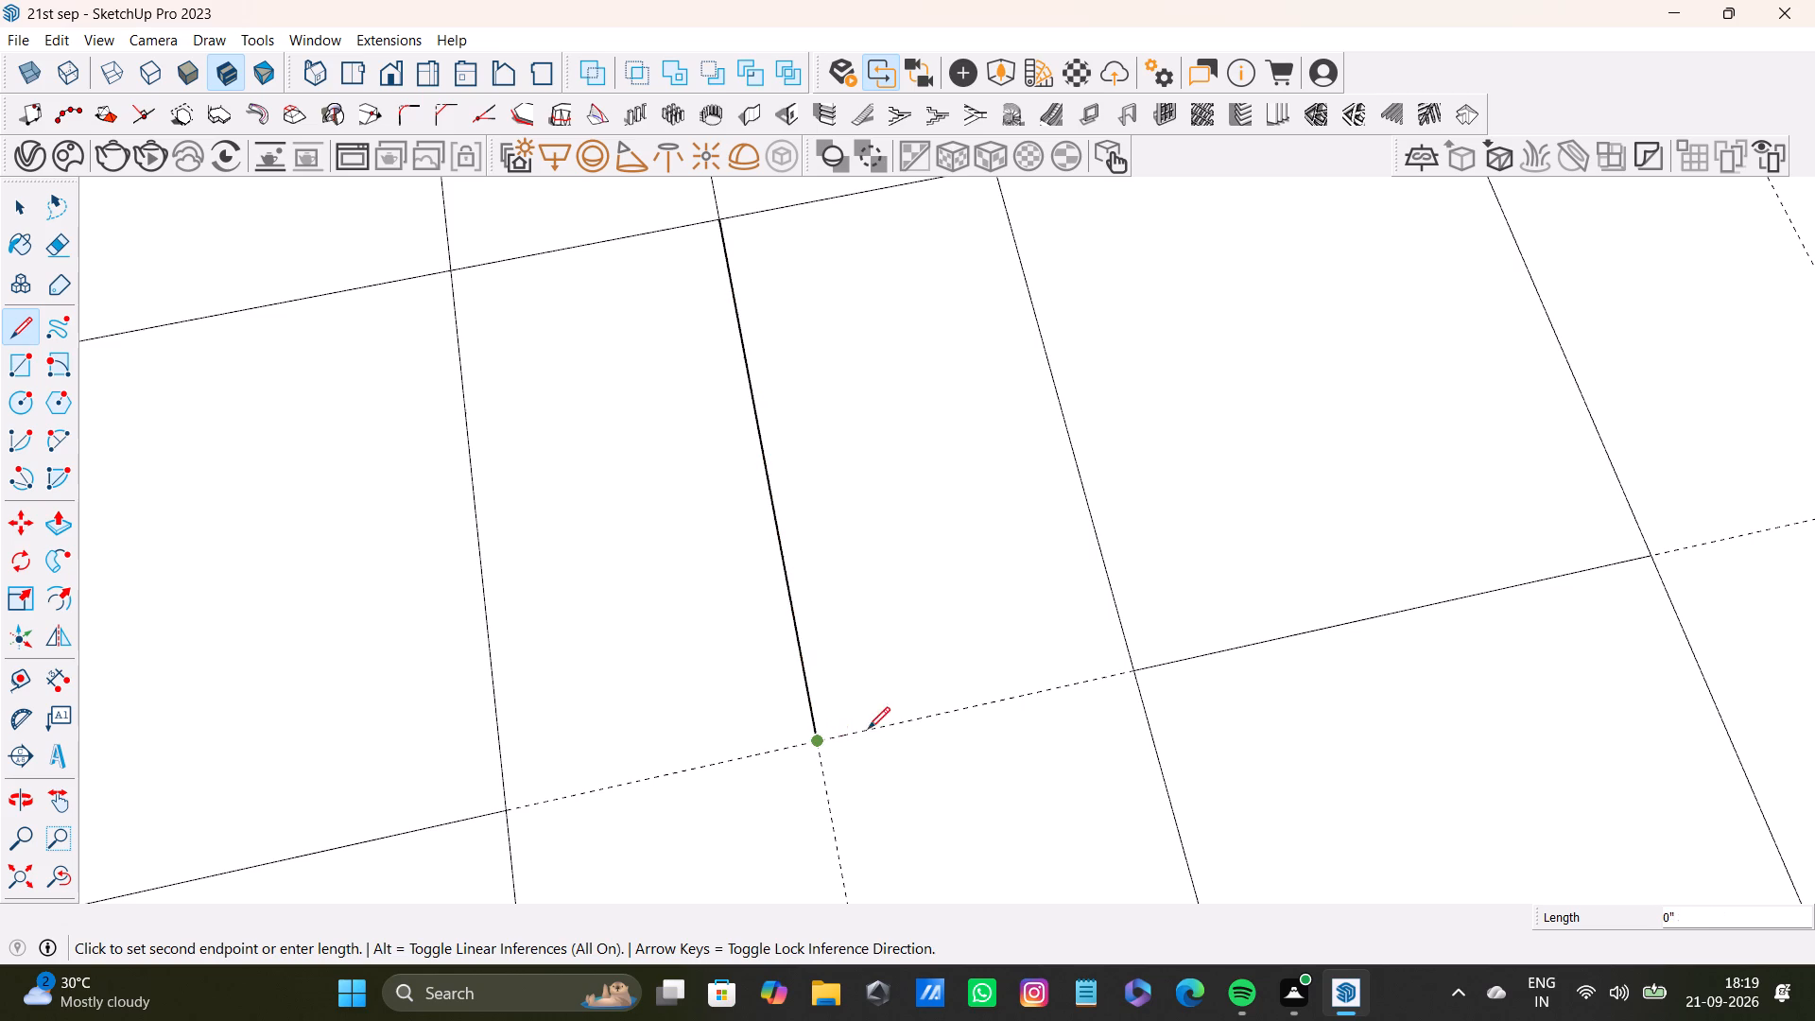
left_click(1133, 666)
left_click_drag(810, 740, 799, 746)
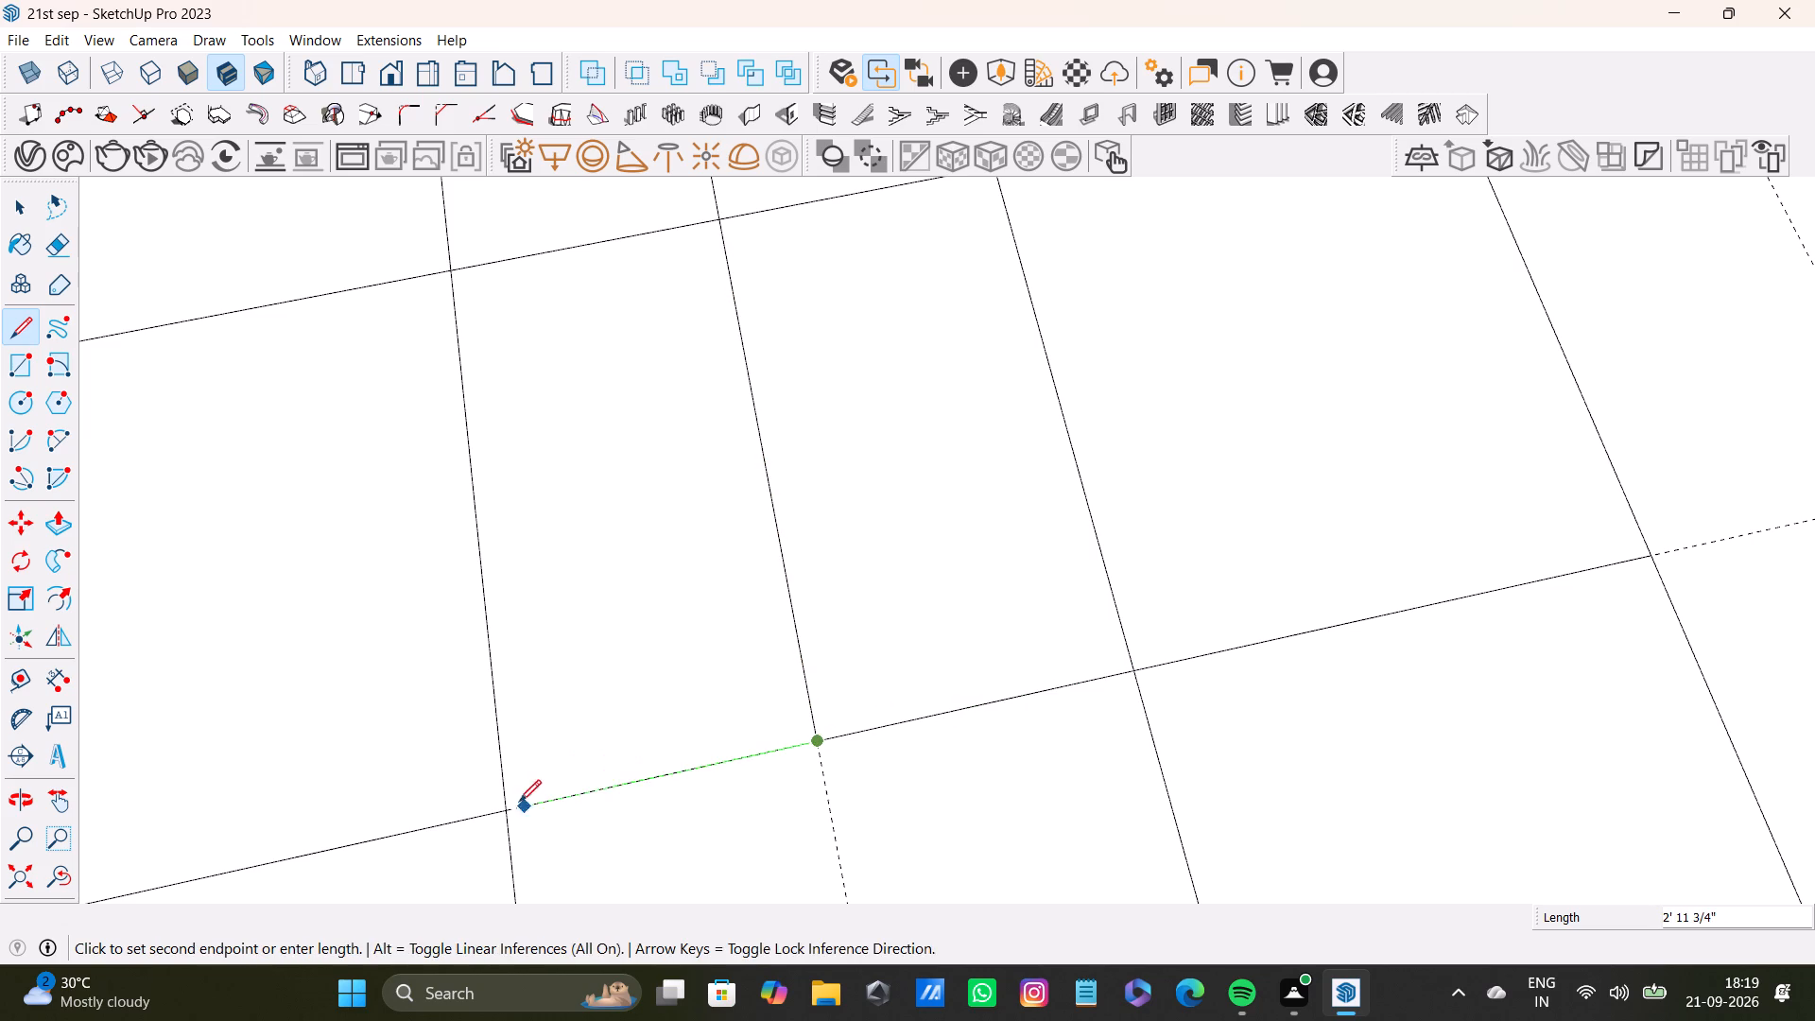
left_click(498, 812)
Extend the middle line through the tenth cell of the fourth narrow strip and draw cross lines to both strip sides.
middle_click_drag(825, 784, 770, 603, "shift")
scroll(768, 566, "up", 2)
left_click(767, 561)
scroll(809, 847, "down", 2)
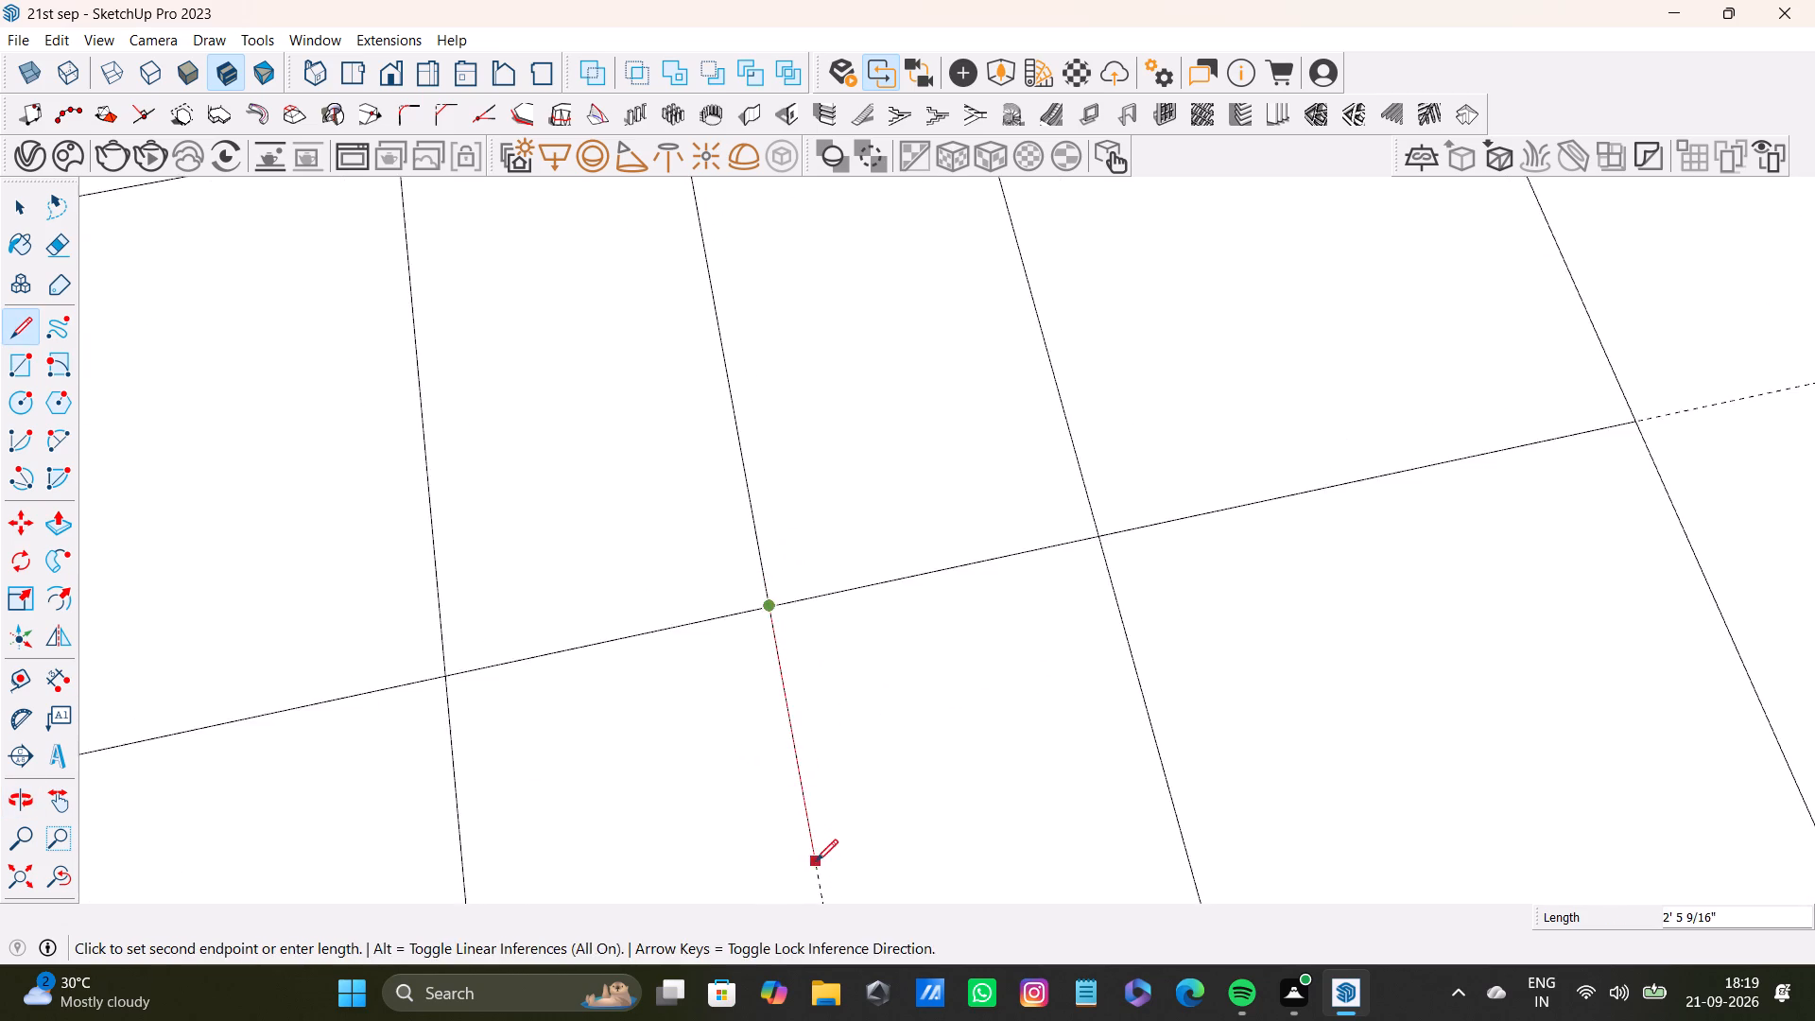
middle_click_drag(816, 858, 694, 471)
left_click(737, 817)
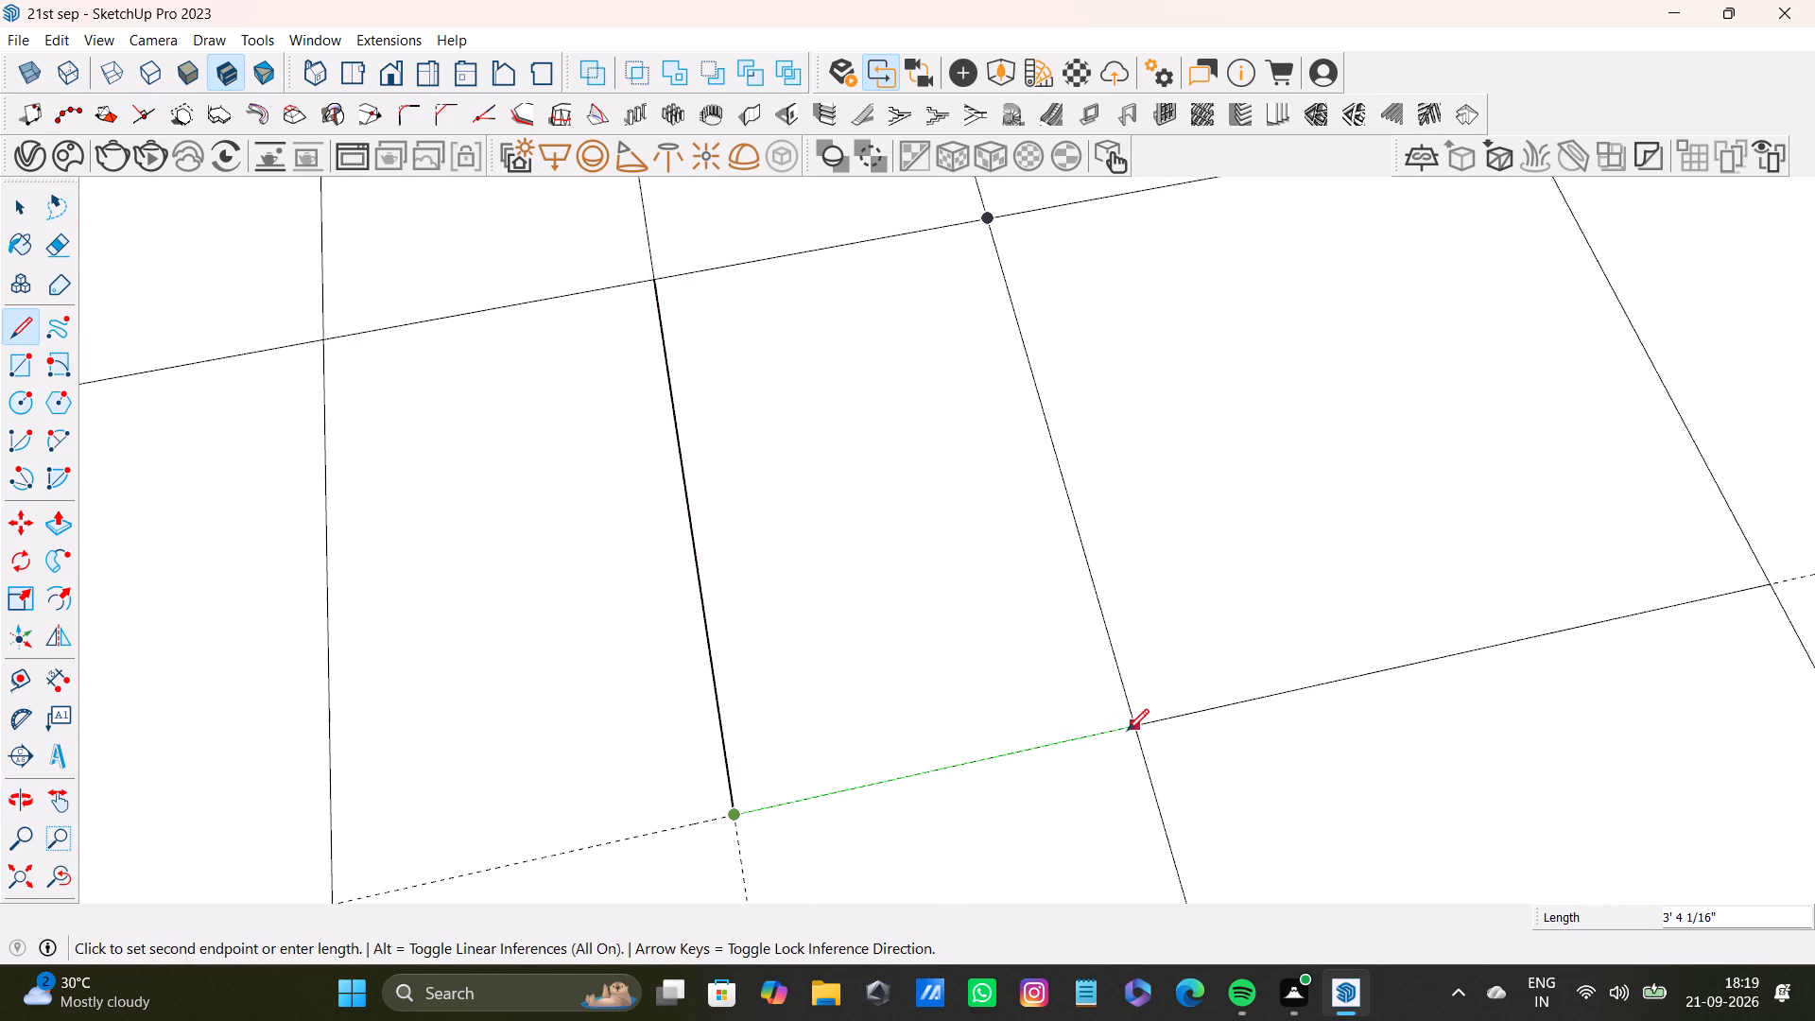
left_click(1130, 731)
left_click_drag(731, 823, 705, 823)
middle_click_drag(356, 877, 359, 874, "shift")
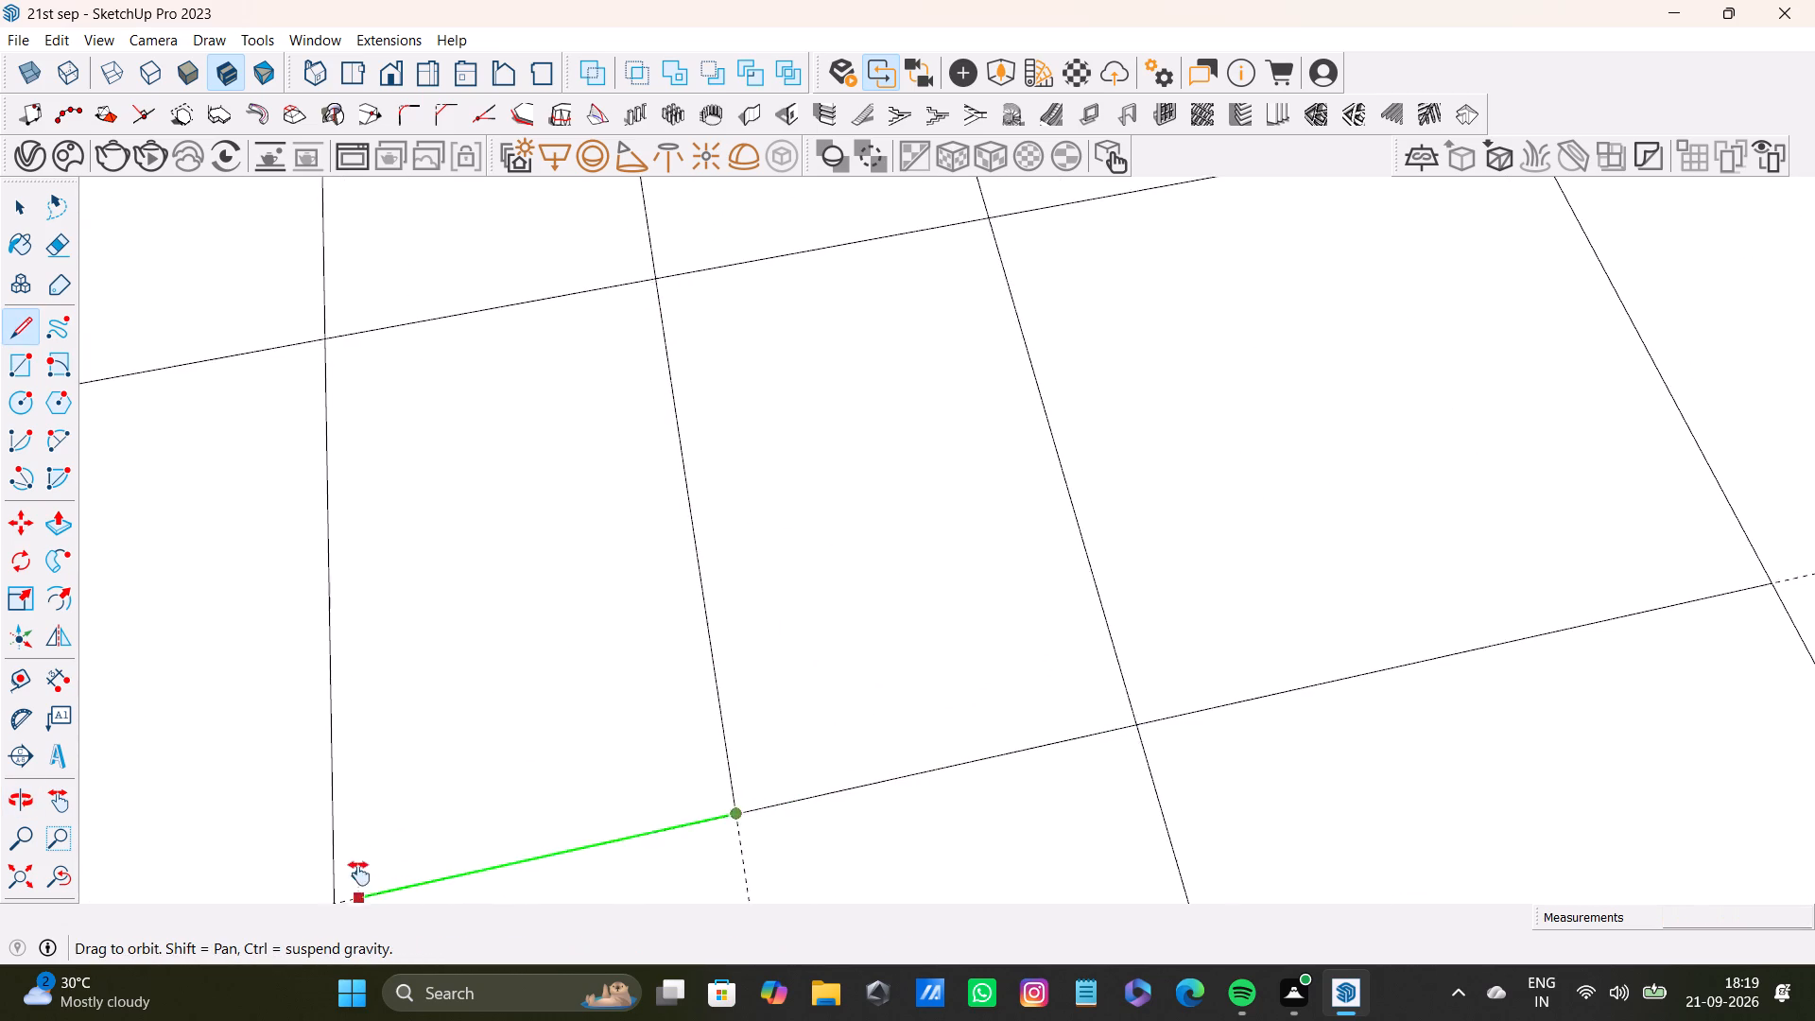
middle_click_drag(359, 874, 553, 756, "shift")
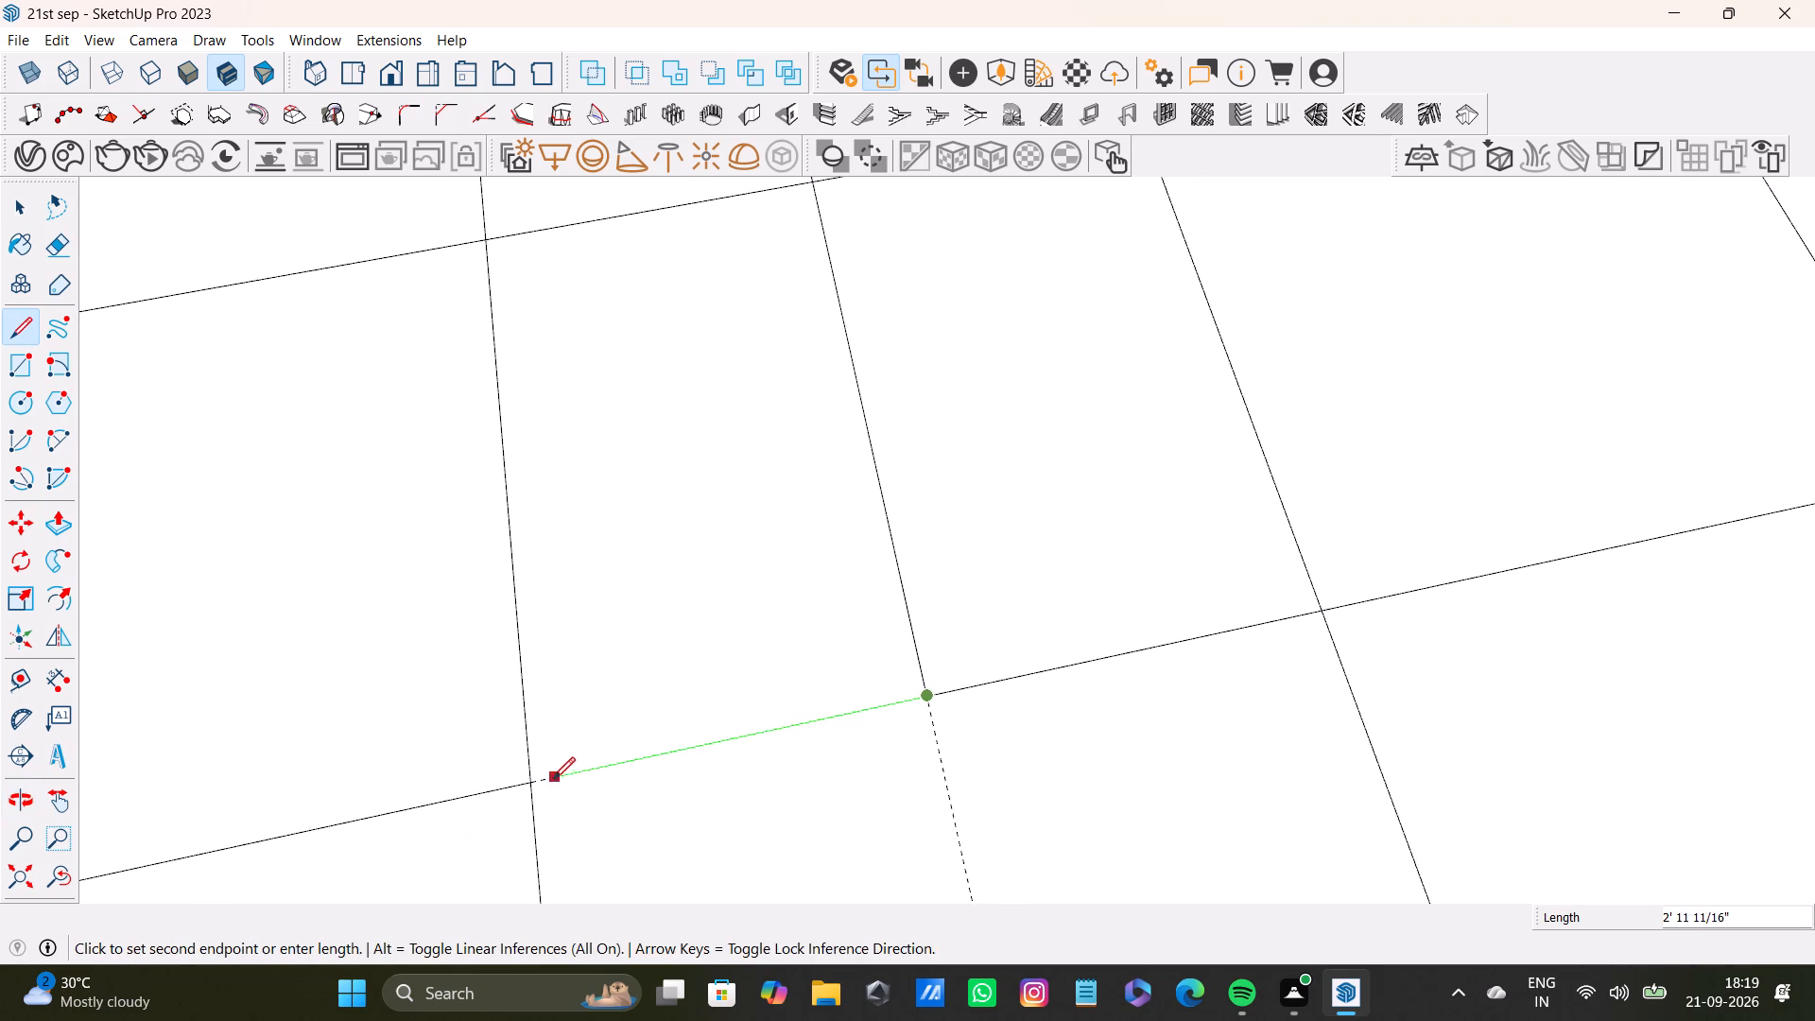
left_click(533, 782)
Extend the middle line about 6' 1 5/8" through the eleventh cell of the fourth narrow strip and draw cross lines to both strip sides.
left_click(928, 701)
middle_click_drag(967, 835, 865, 530)
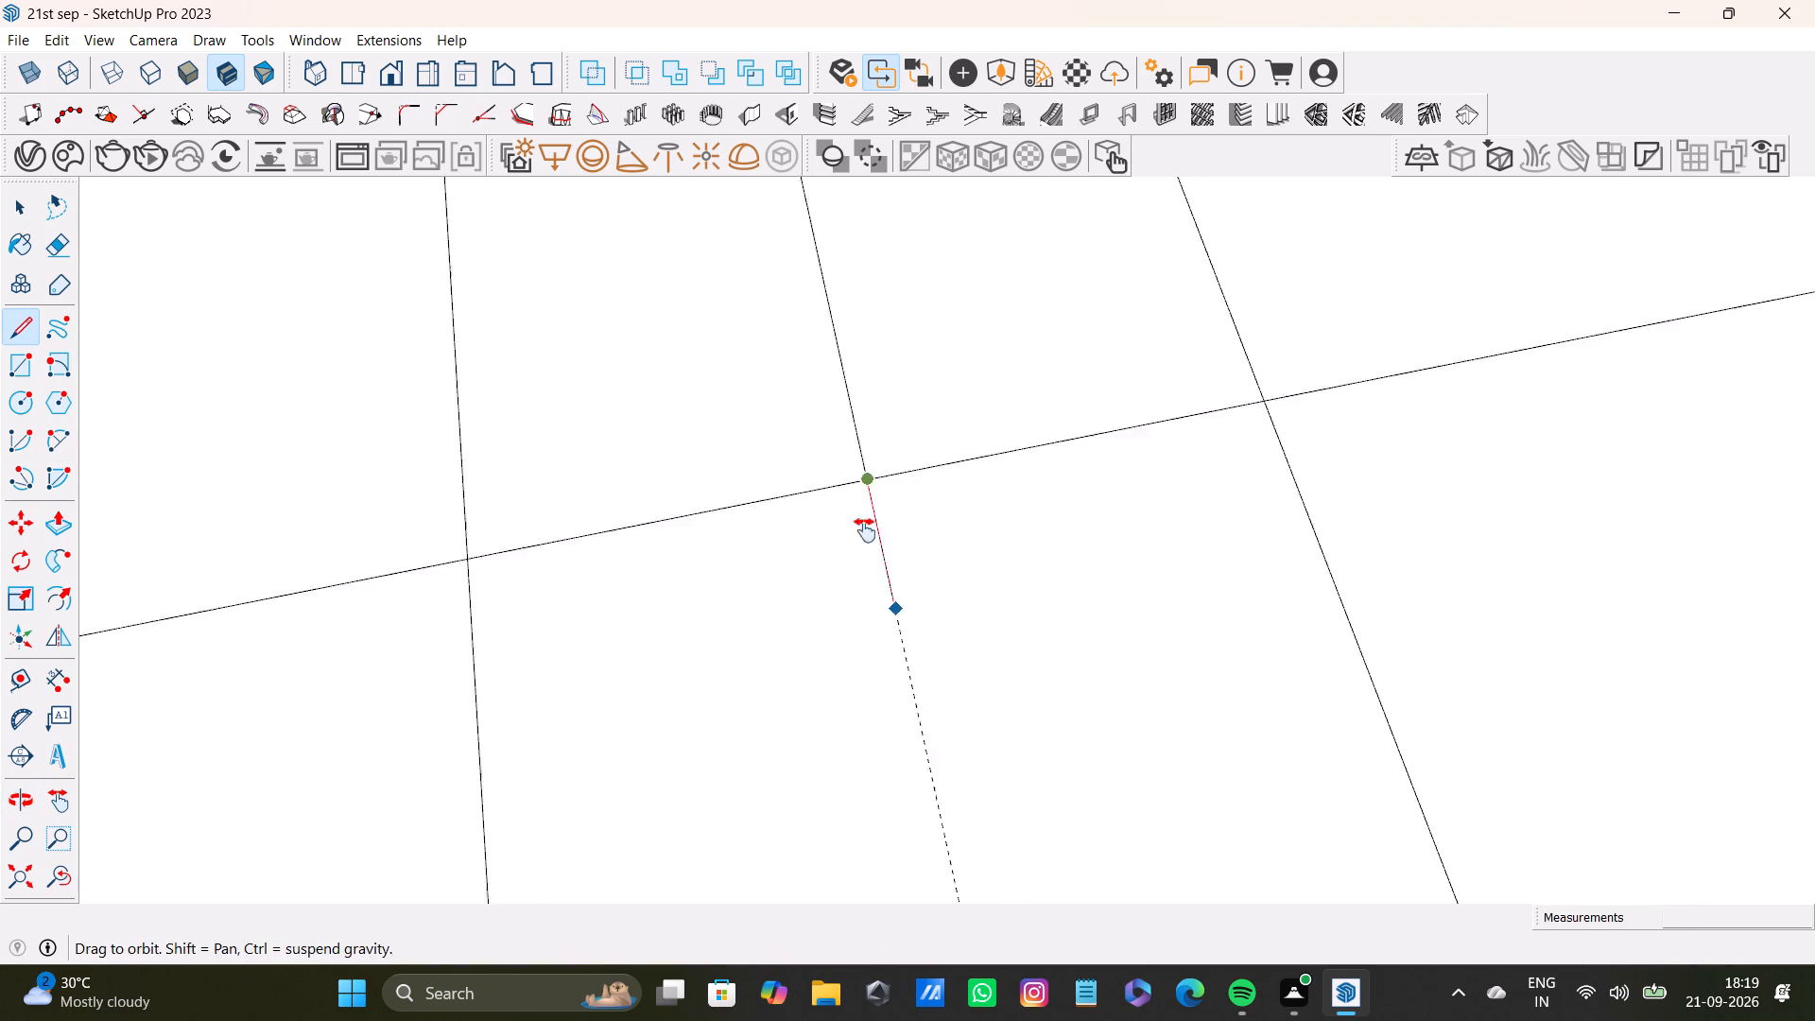
middle_click_drag(865, 530, 831, 470)
middle_click_drag(912, 802, 789, 396)
left_click(830, 746)
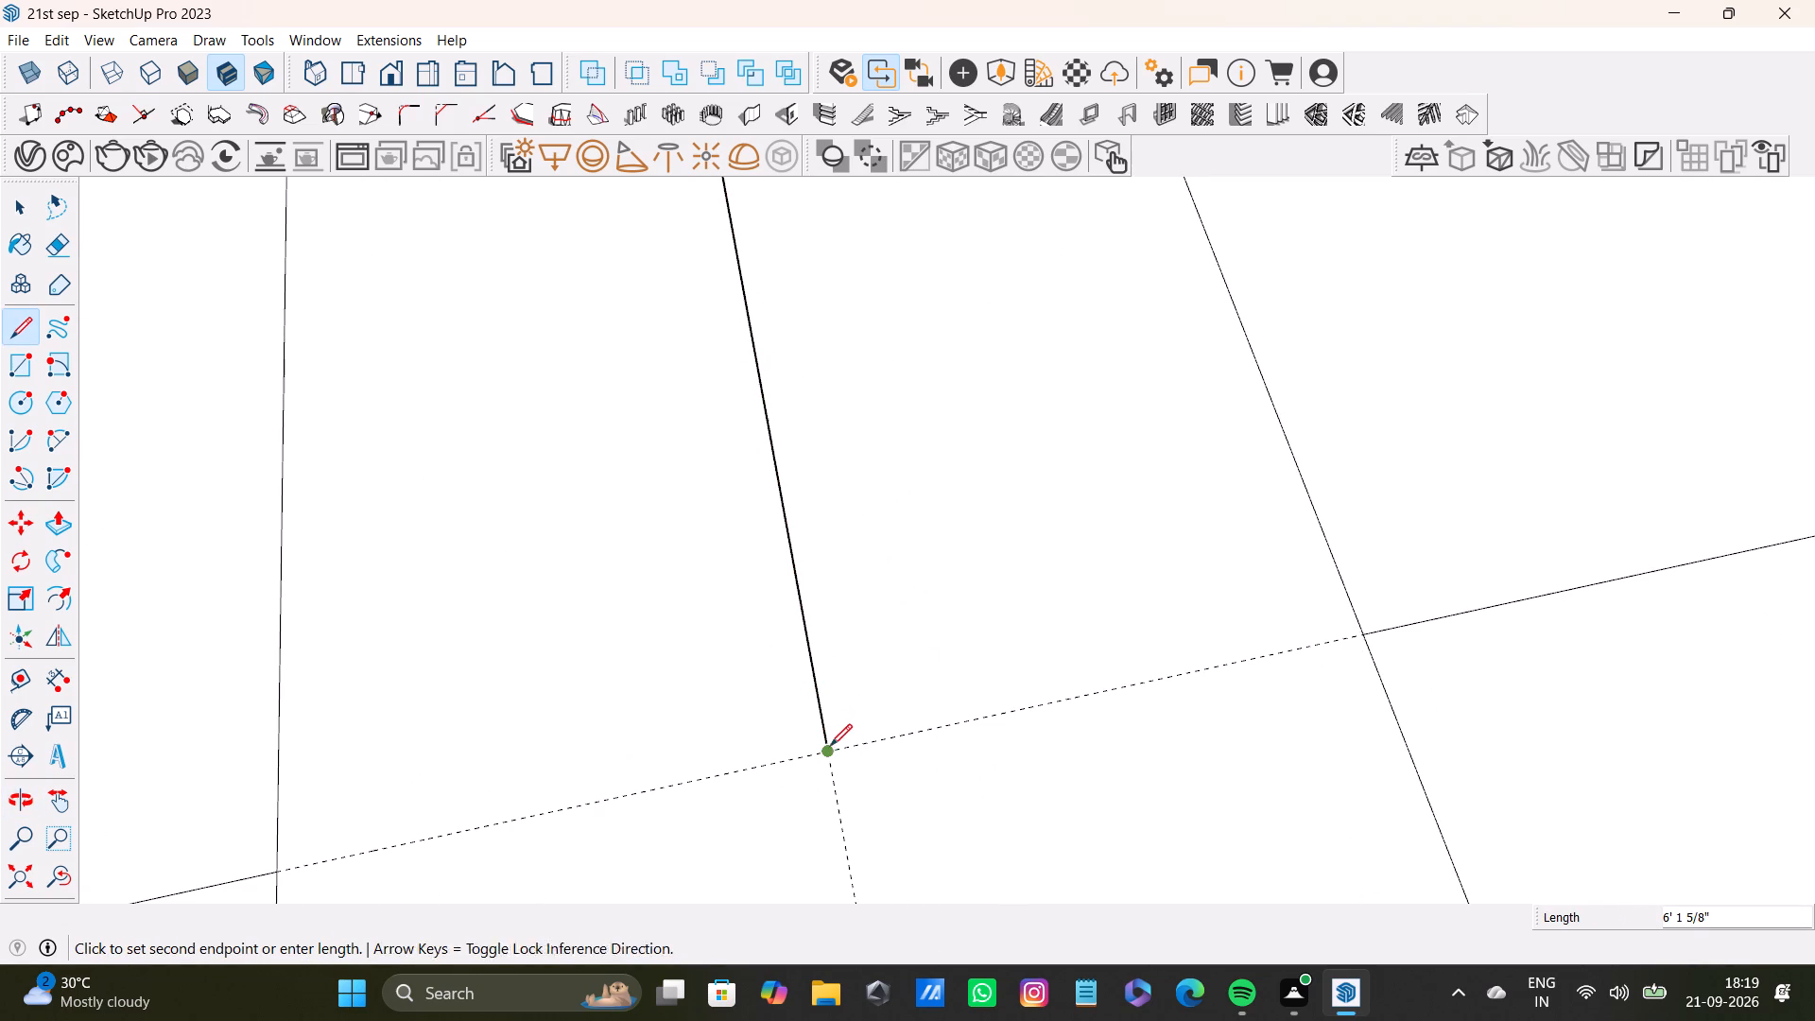
left_click(1364, 640)
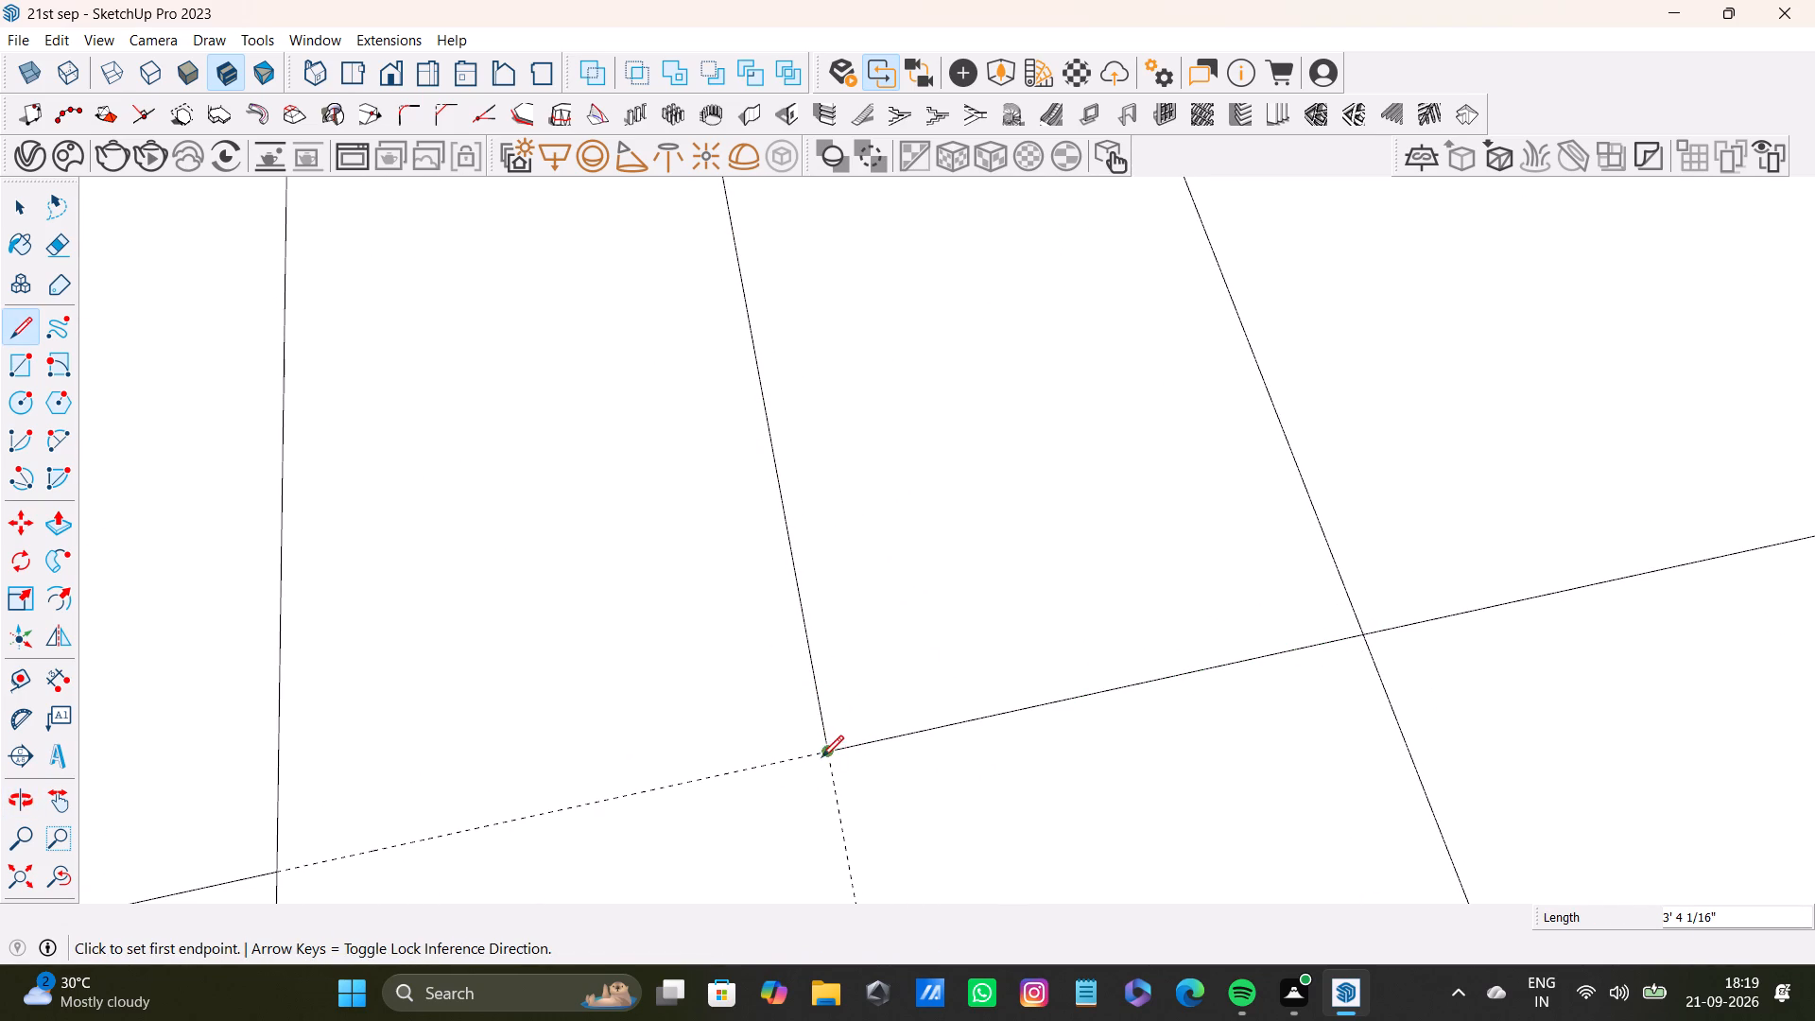
left_click(821, 756)
left_click(282, 873)
Finish the fourth narrow strip by drawing its middle line through the last cell to the rectangle's edge.
middle_click_drag(871, 809, 823, 658)
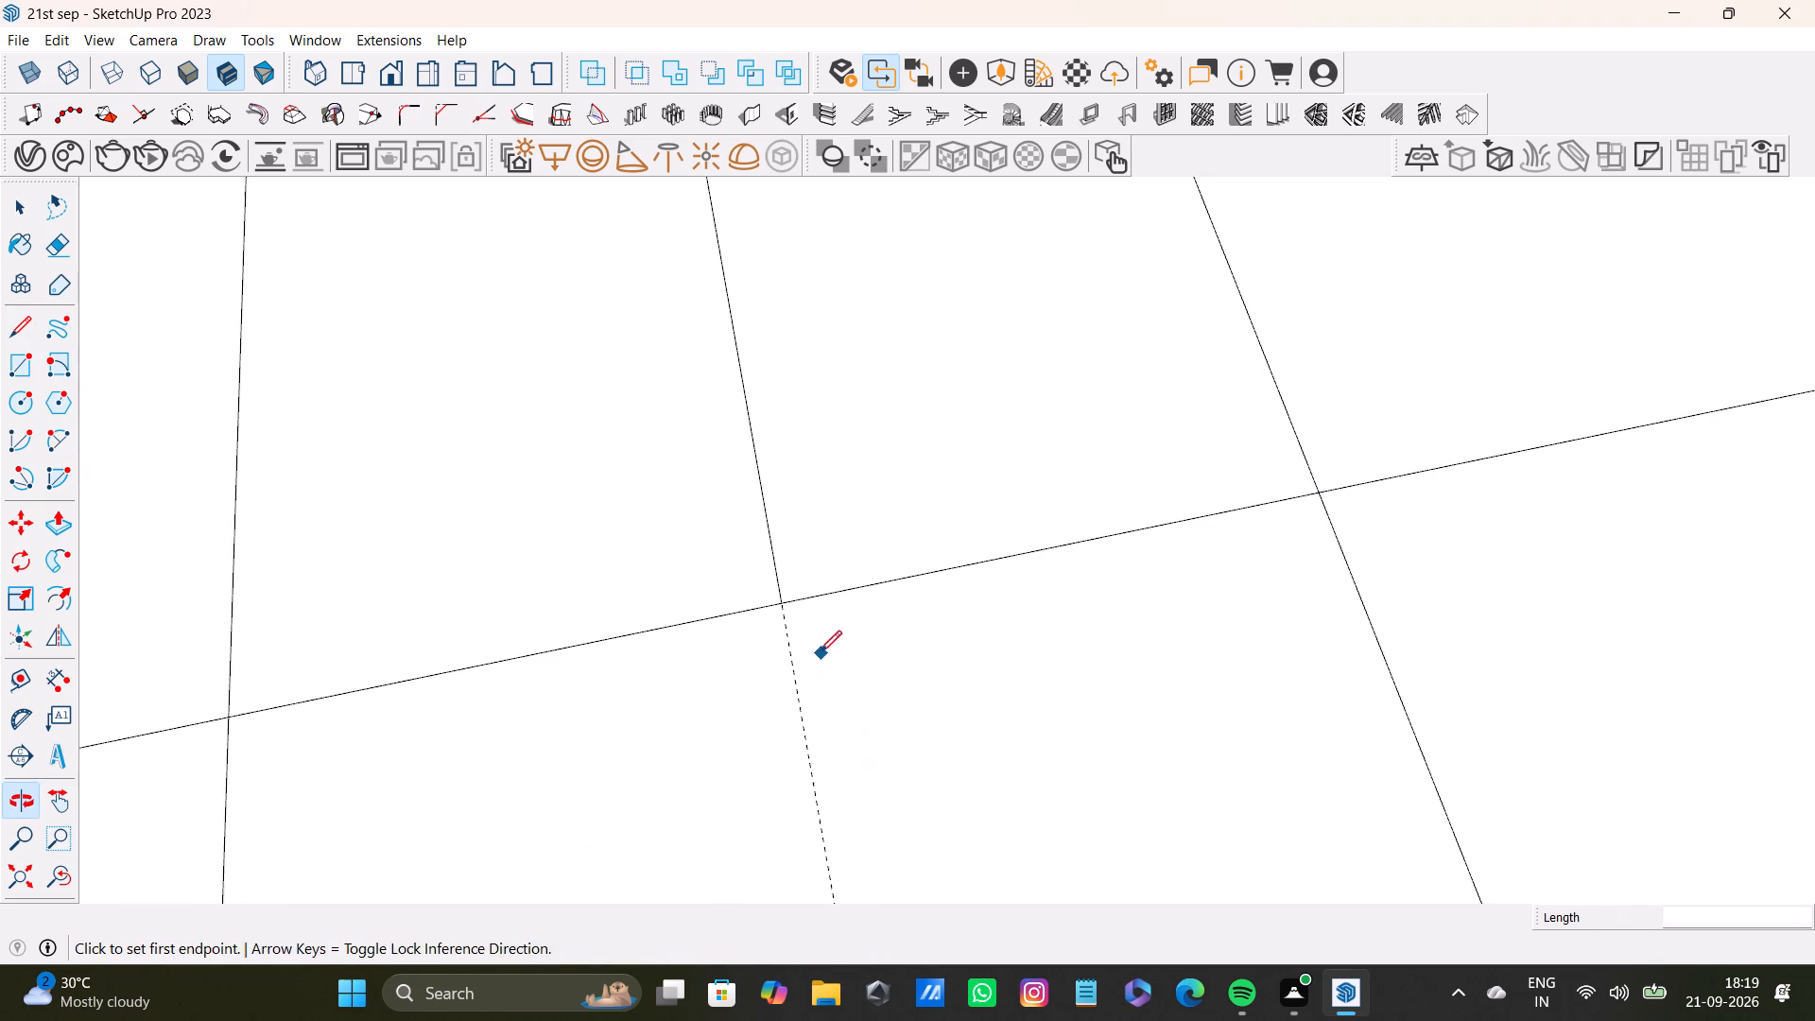
scroll(784, 614, "up", 2)
left_click(781, 605)
middle_click_drag(810, 798, 614, 433, "shift")
scroll(672, 626, "down", 3)
middle_click_drag(680, 756, 555, 311, "shift")
scroll(583, 429, "down", 2)
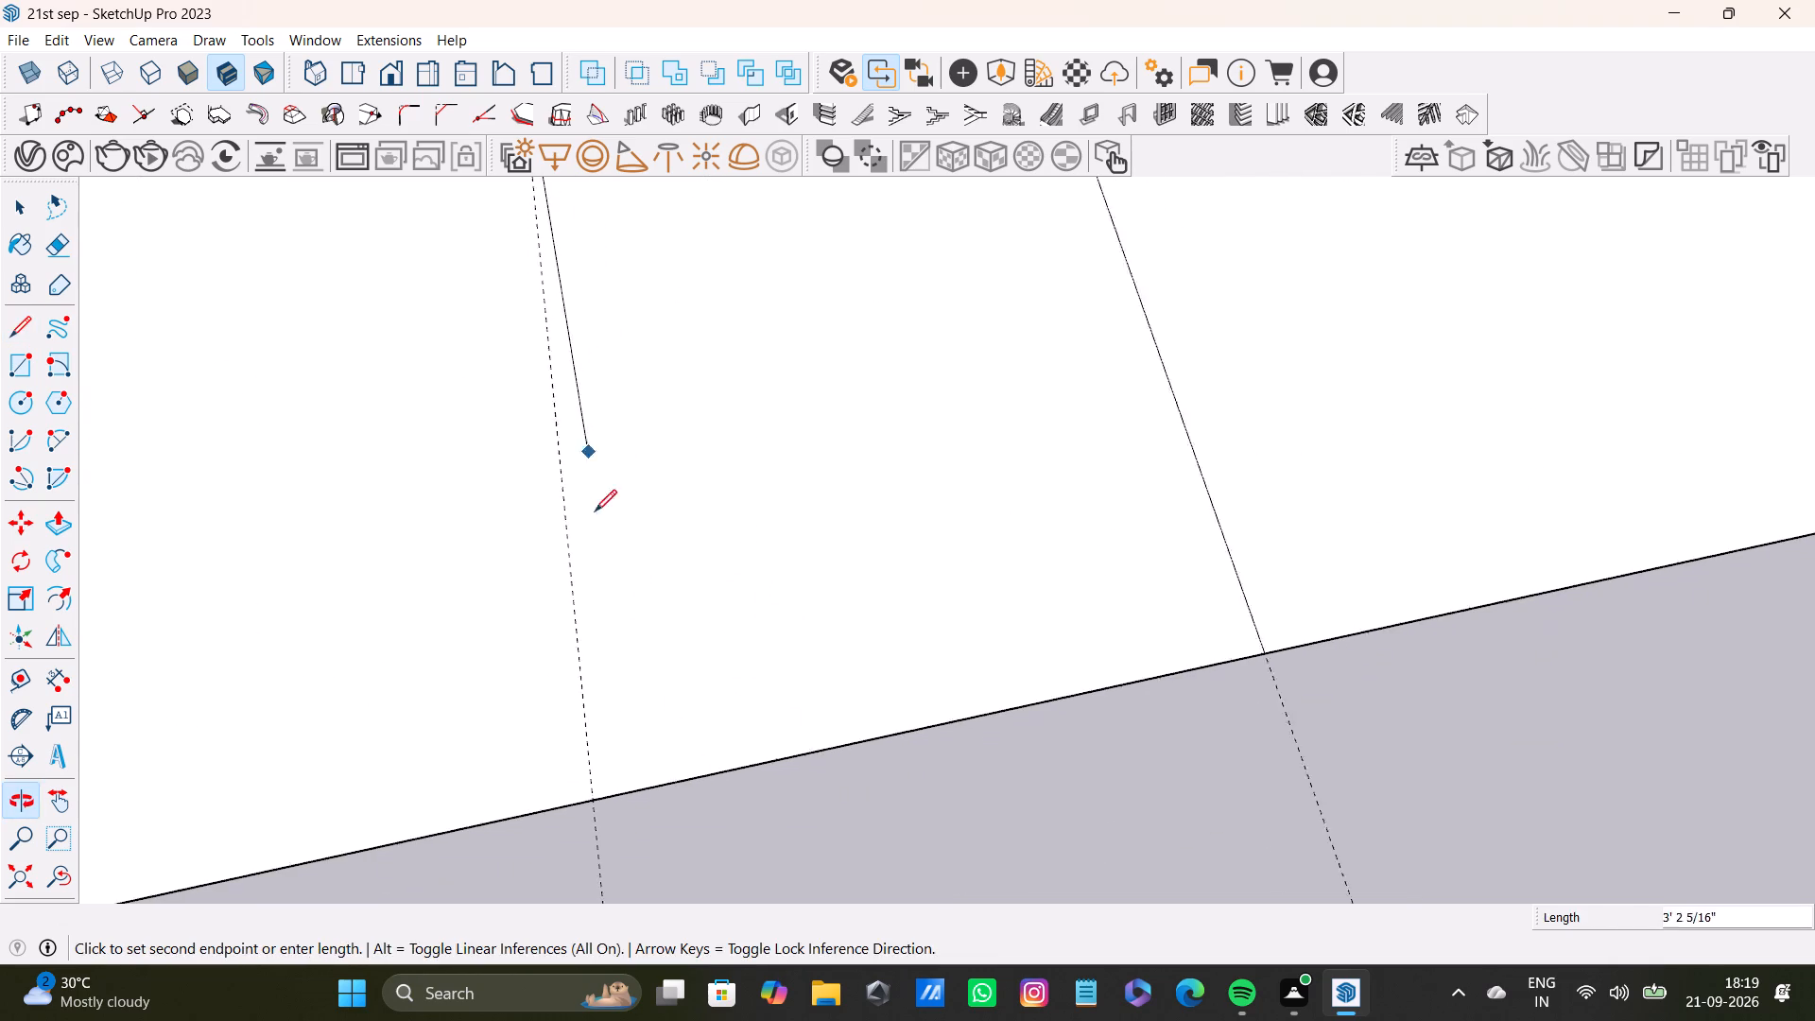
middle_click_drag(605, 606, 589, 468, "shift")
left_click(577, 624)
key("space")
In the fifth narrow strip's first cell, draw the middle line from the rectangle's far edge and cross lines to both strip sides.
scroll(578, 624, "down", 2)
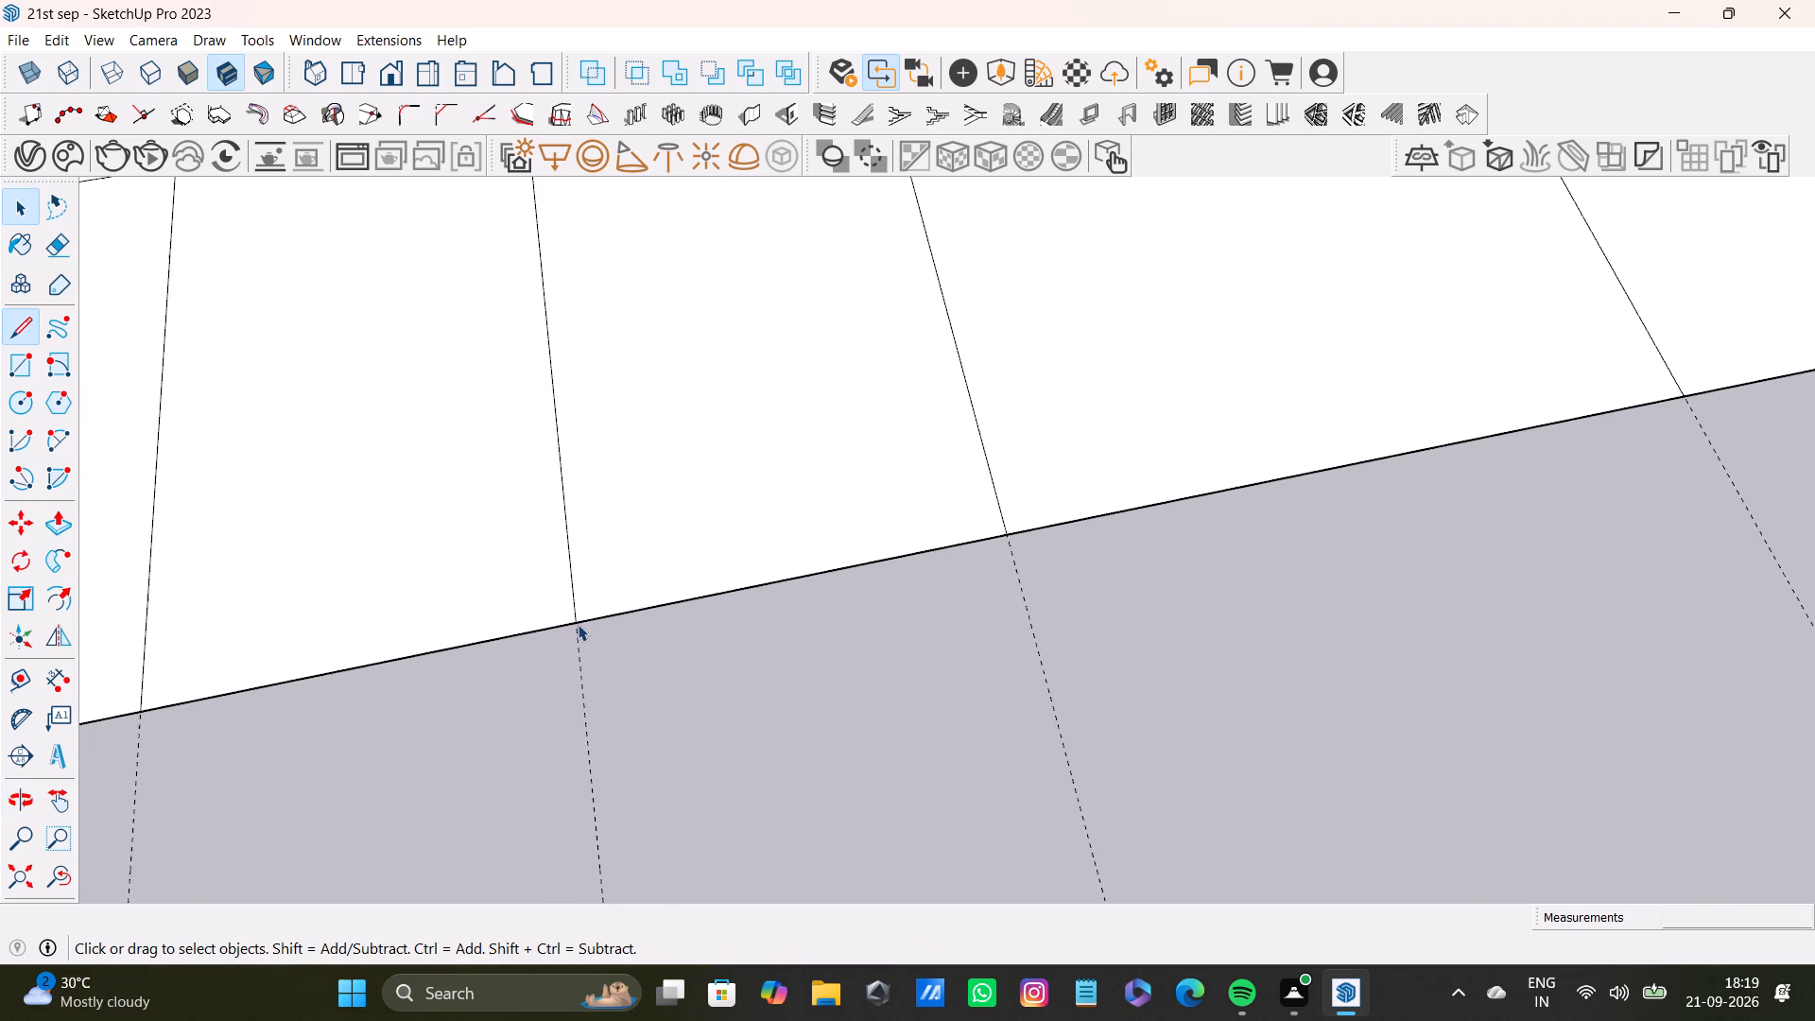
scroll(578, 624, "down", 7)
scroll(505, 329, "down", 7)
middle_click_drag(832, 264, 900, 800, "shift")
scroll(900, 784, "down", 7)
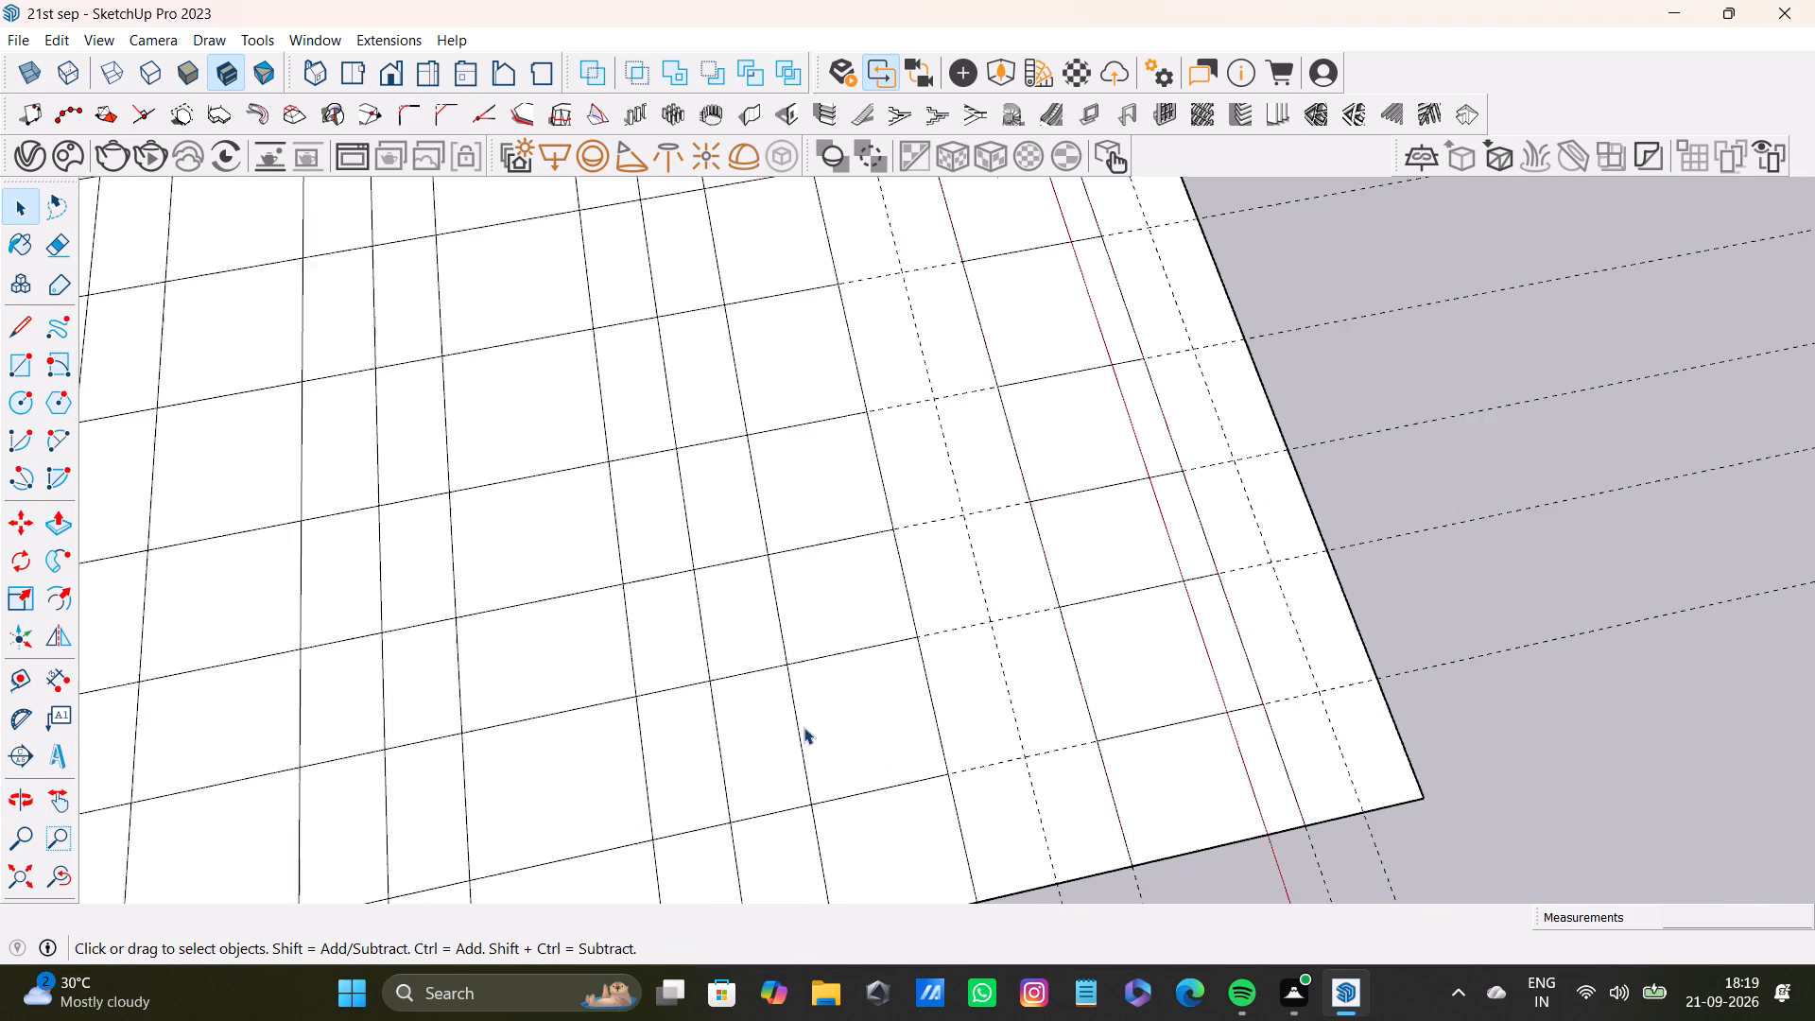
scroll(804, 727, "down", 6)
scroll(582, 678, "down", 4)
middle_click_drag(681, 597, 934, 953, "shift")
scroll(1178, 425, "up", 2)
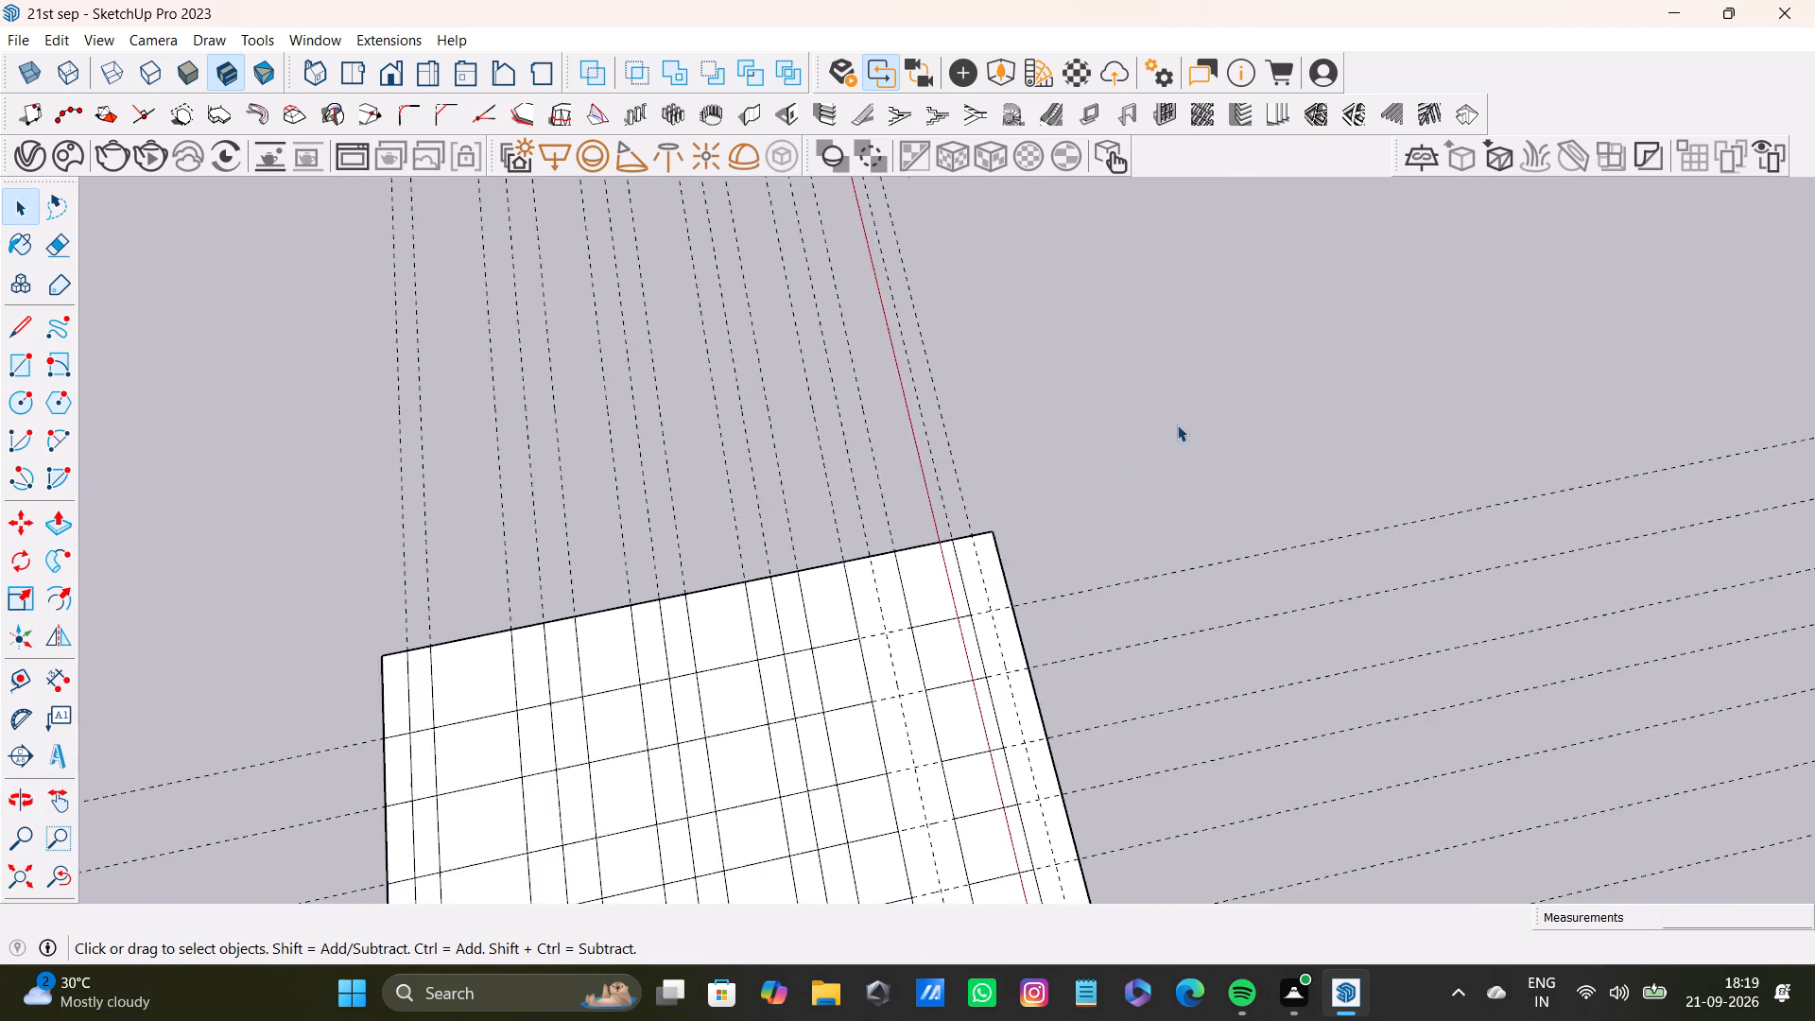
scroll(1177, 424, "up", 5)
left_click(33, 333)
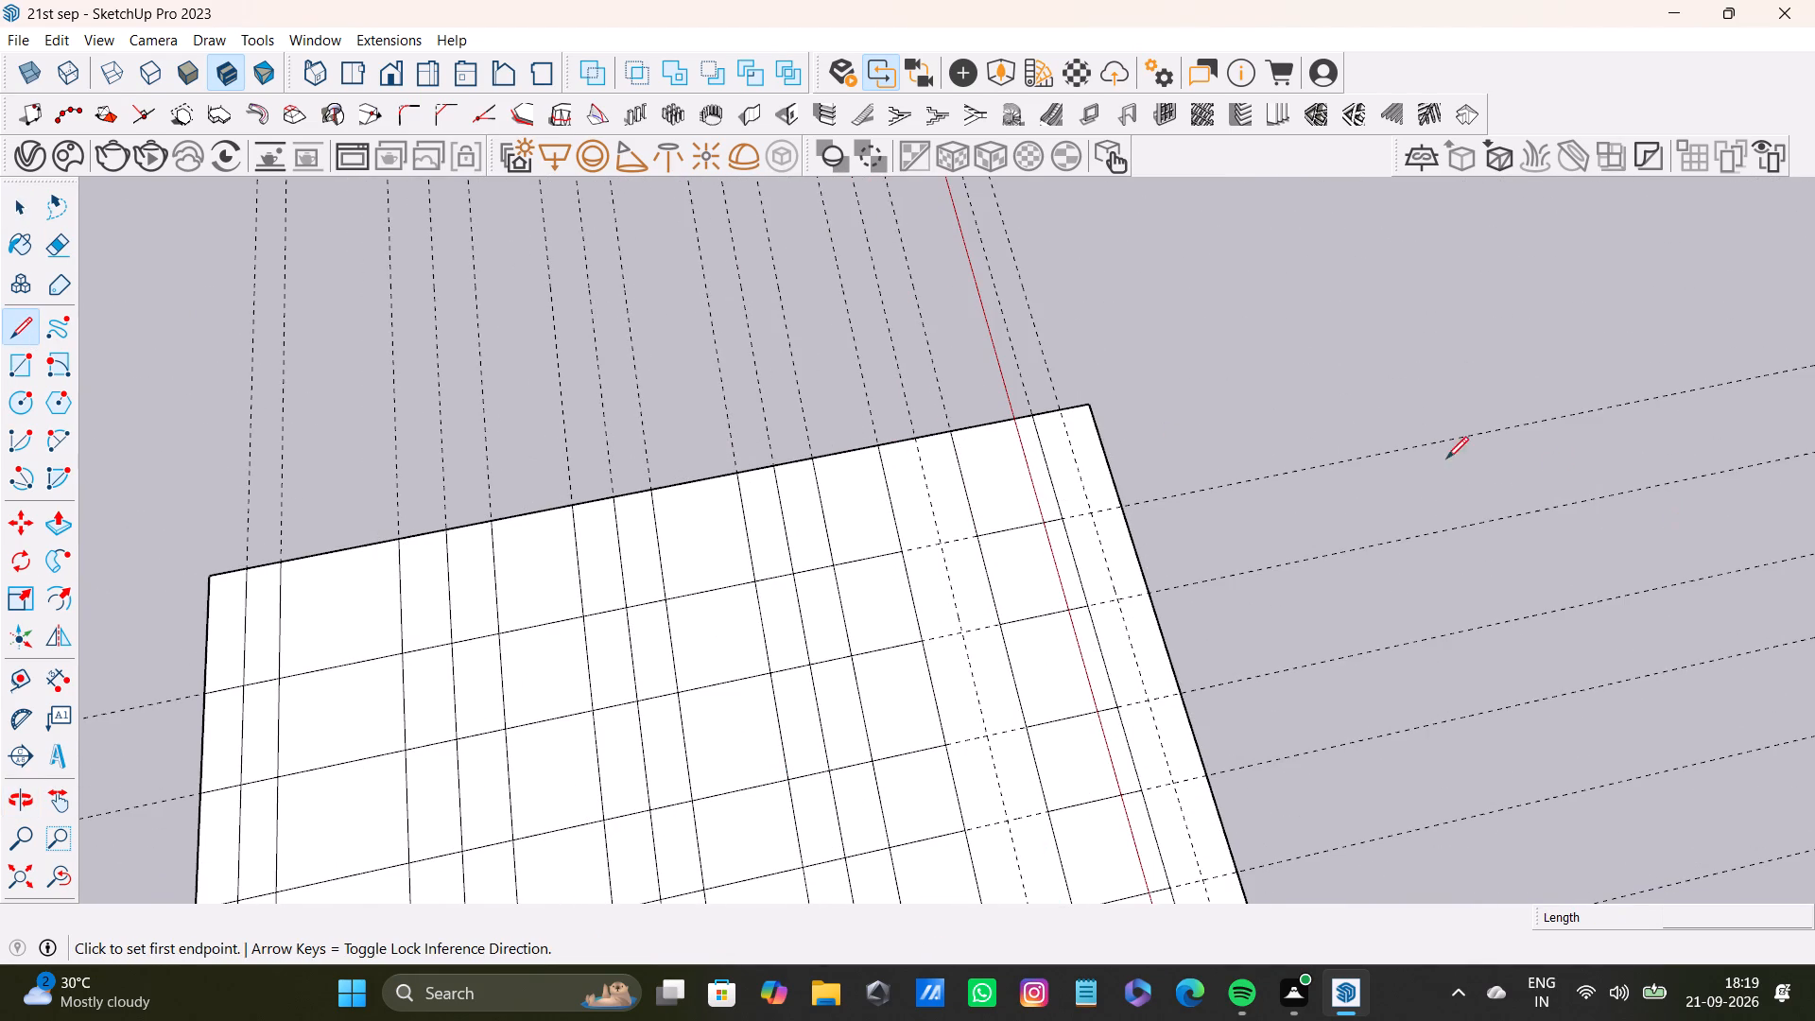
scroll(1413, 461, "up", 8)
left_click(746, 380)
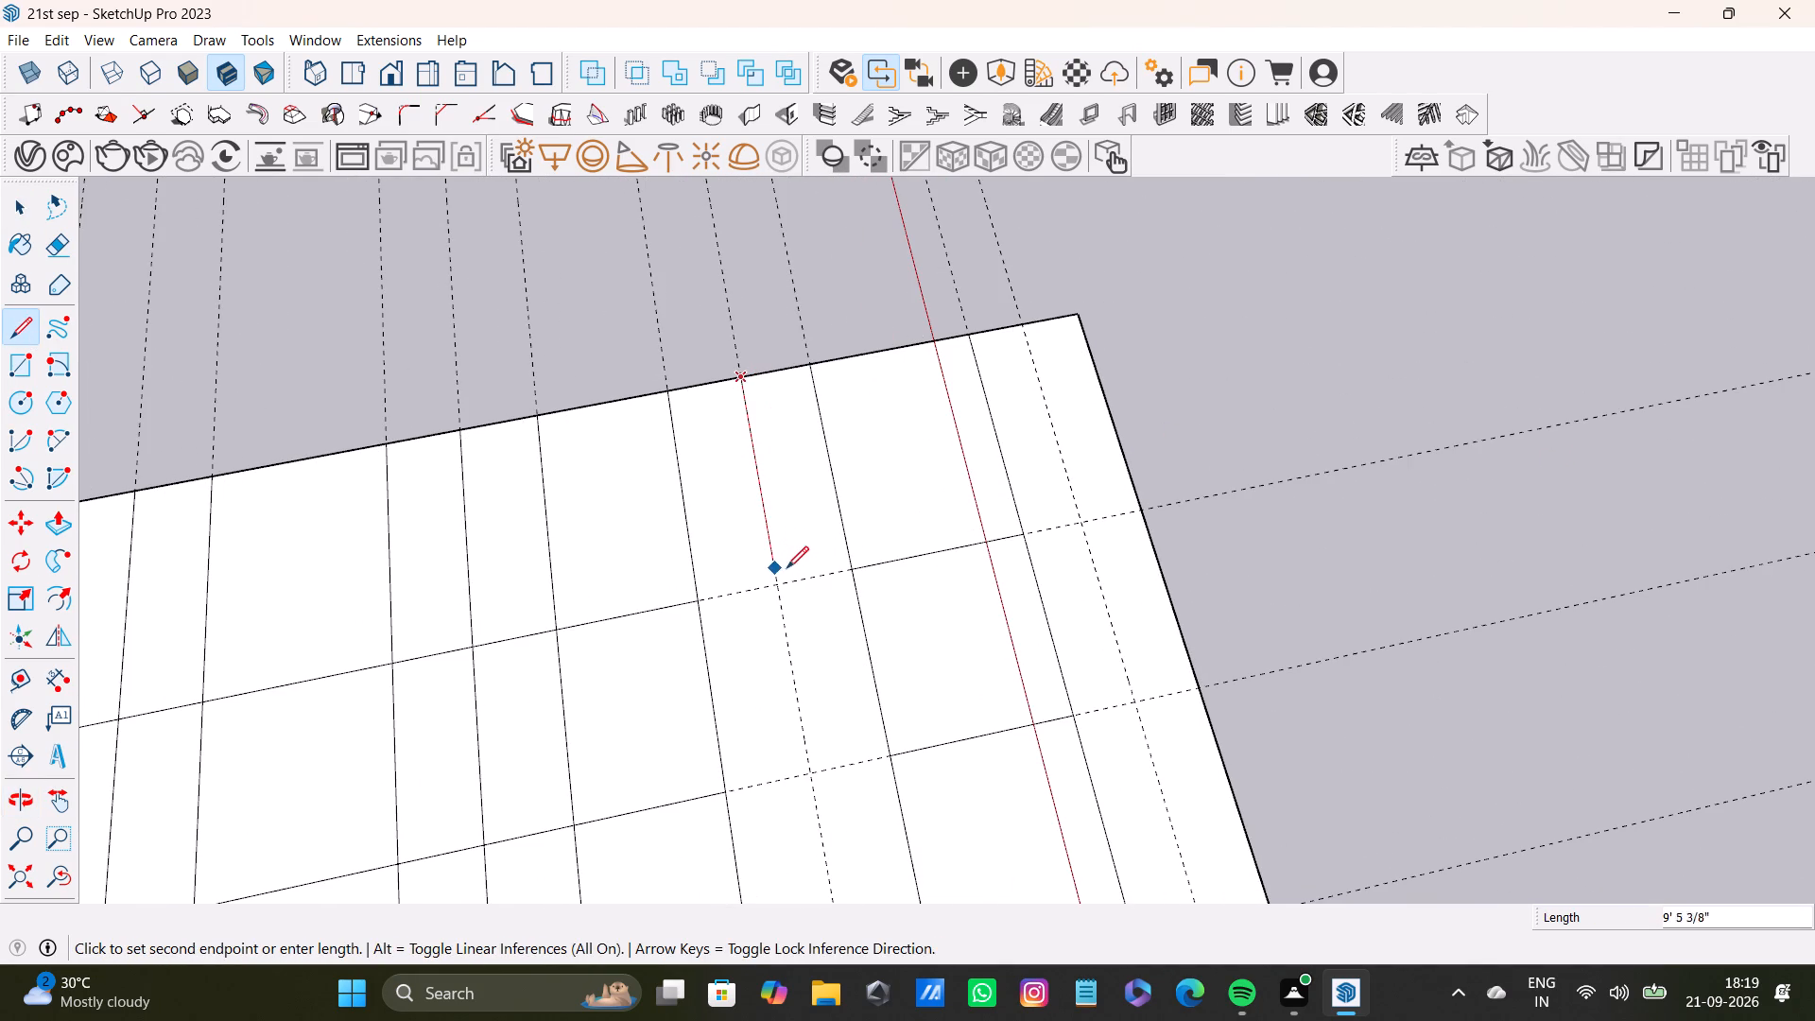
left_click(786, 585)
left_click(848, 571)
left_click_drag(778, 584, 764, 585)
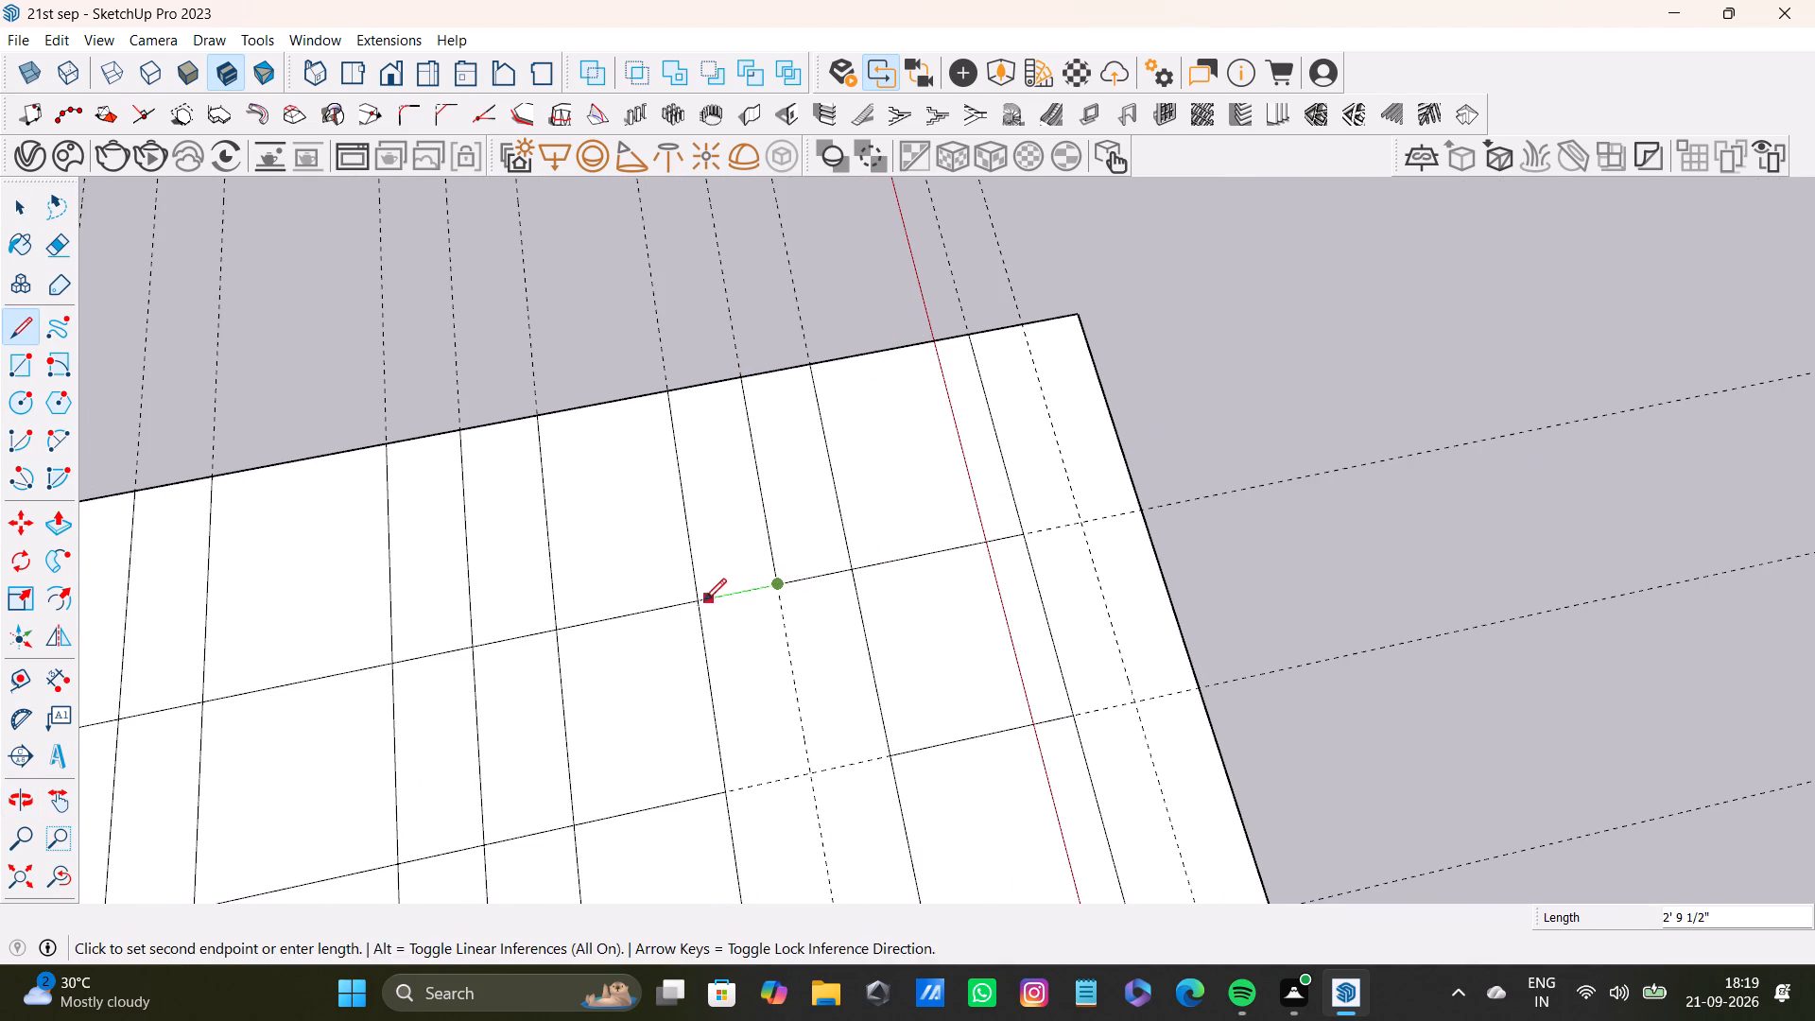
left_click(696, 602)
Extend the middle line through the second cell of the fifth narrow strip and draw cross lines to both strip sides.
left_click(773, 583)
left_click_drag(809, 780, 821, 781)
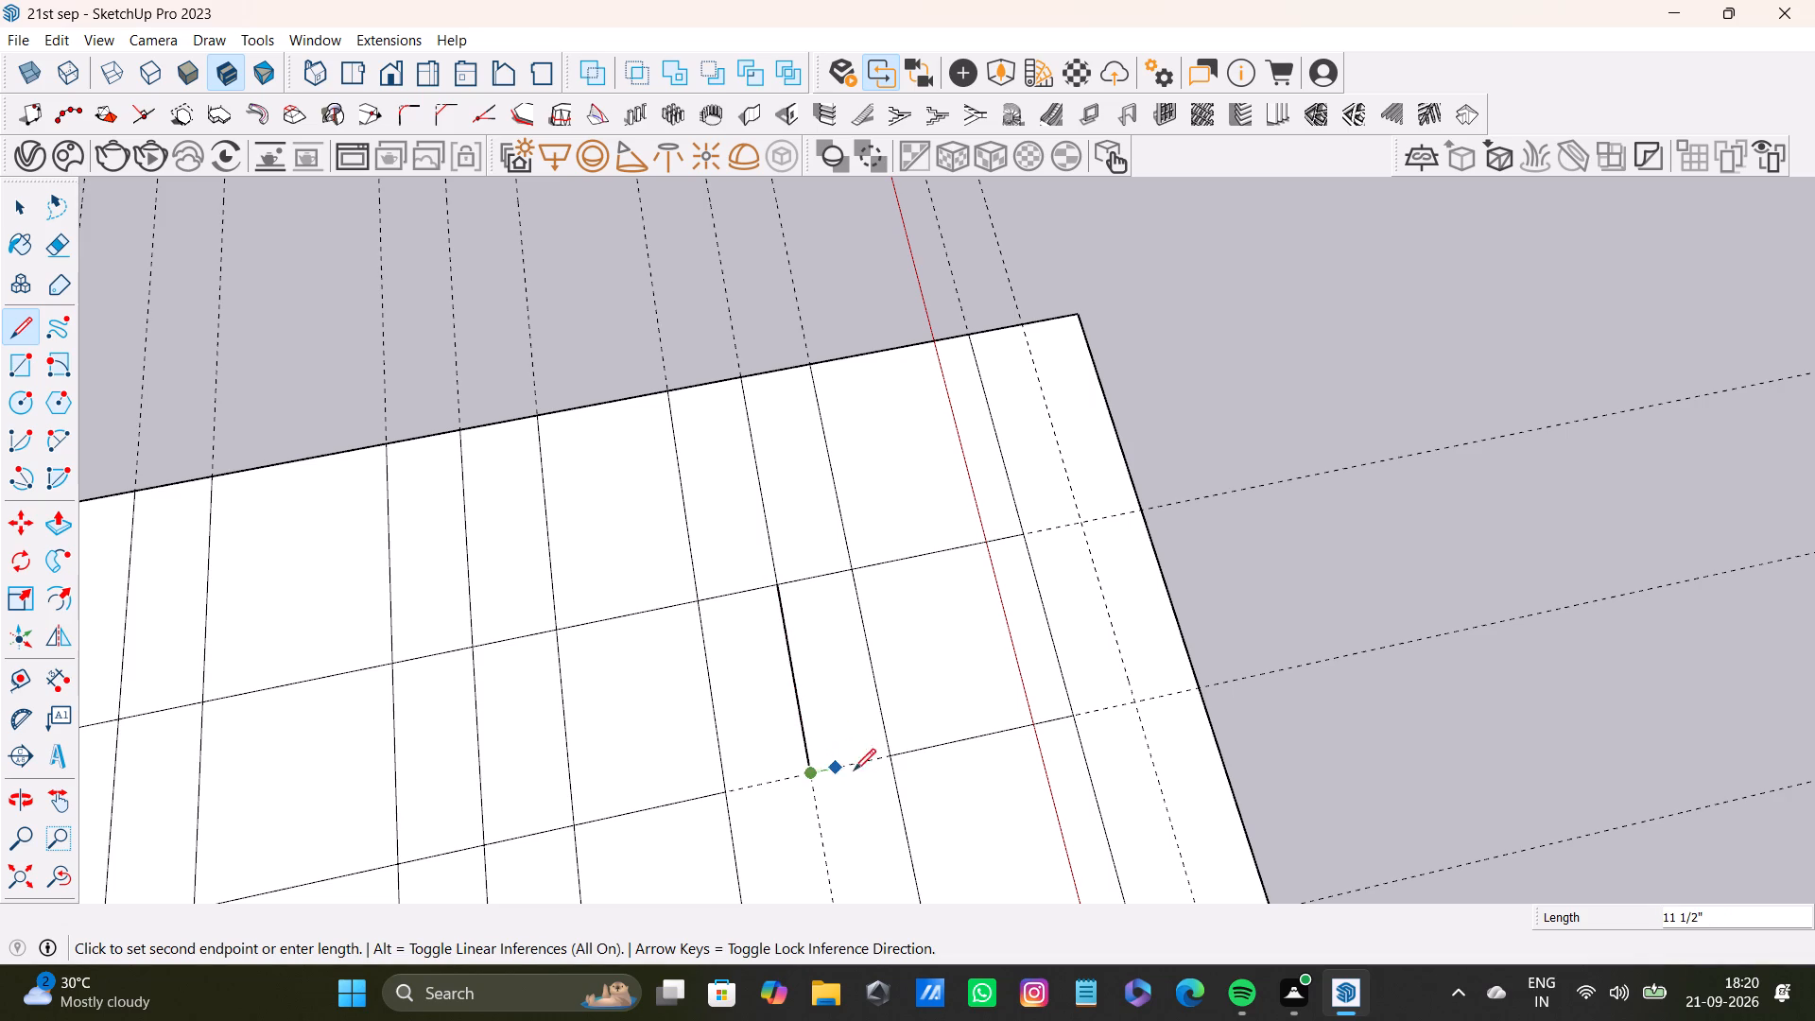
left_click(897, 766)
left_click(817, 768)
left_click(735, 789)
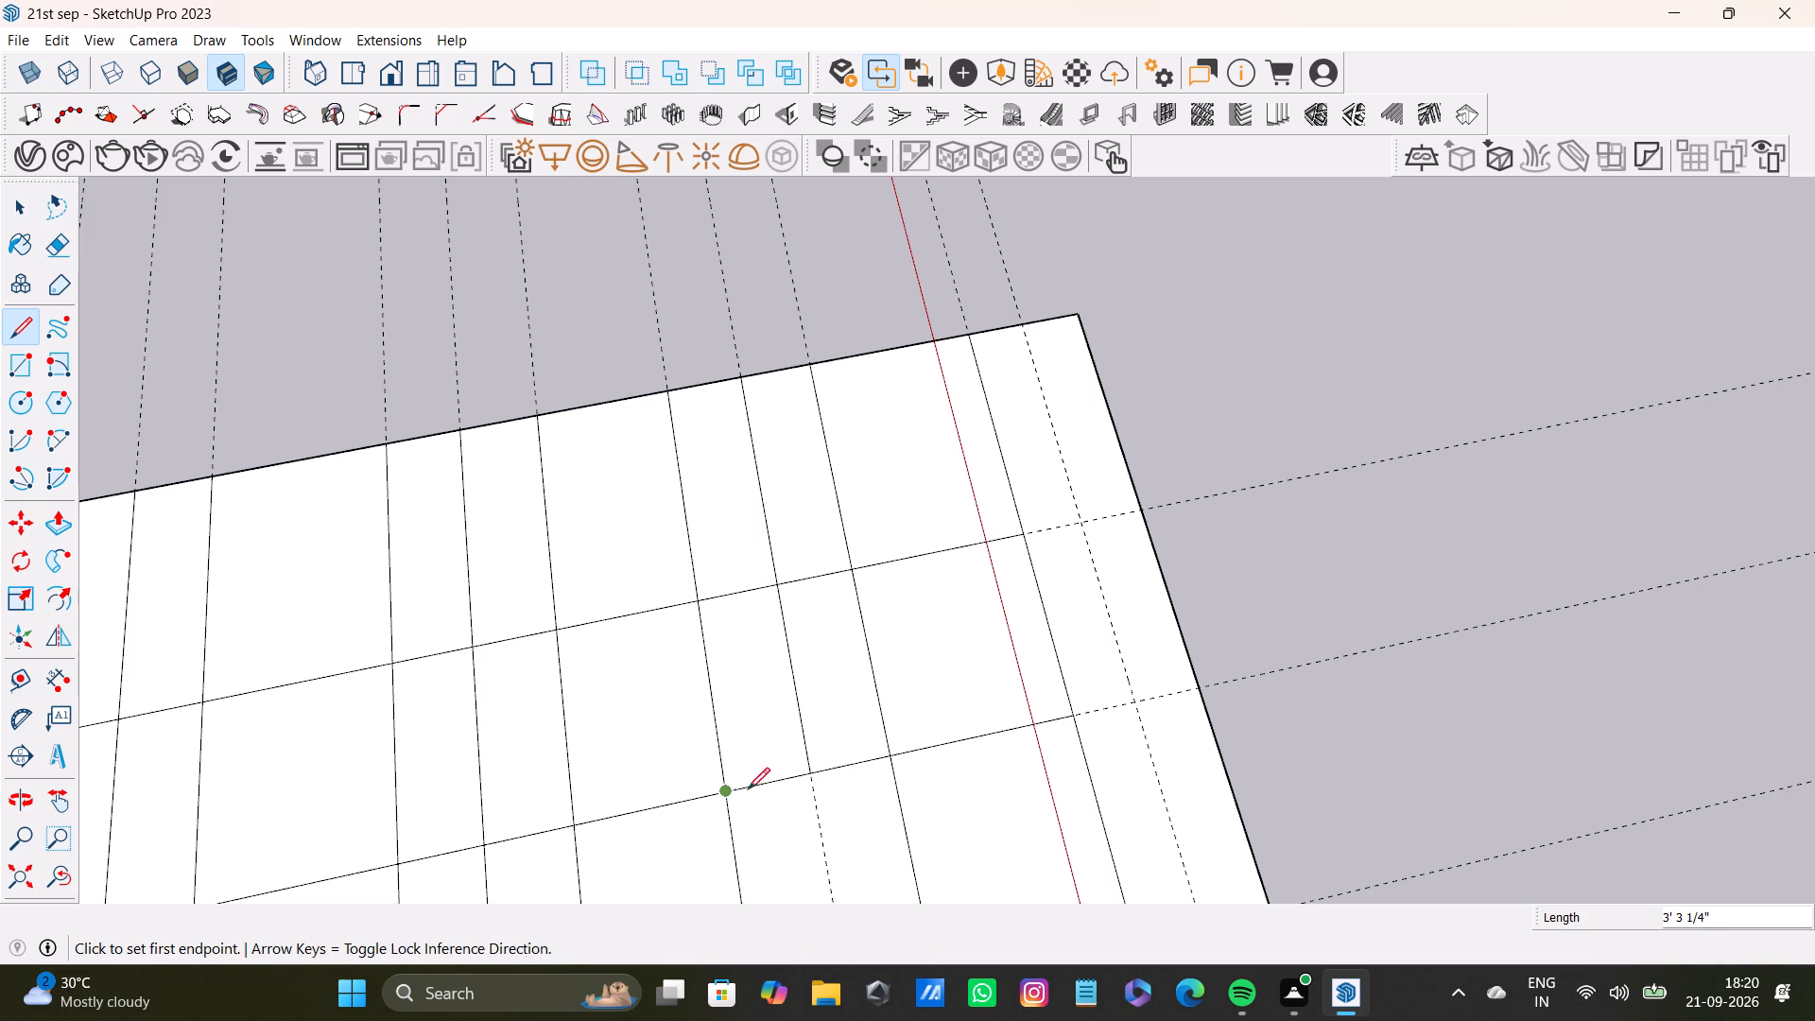
Extend the middle line through the fifth narrow strip's third cell and draw a cross line about 3' 1 3/8" to the side nearer the red axis.
left_click_drag(811, 772, 811, 783)
middle_click_drag(860, 887, 797, 551)
left_click_drag(748, 452, 747, 469)
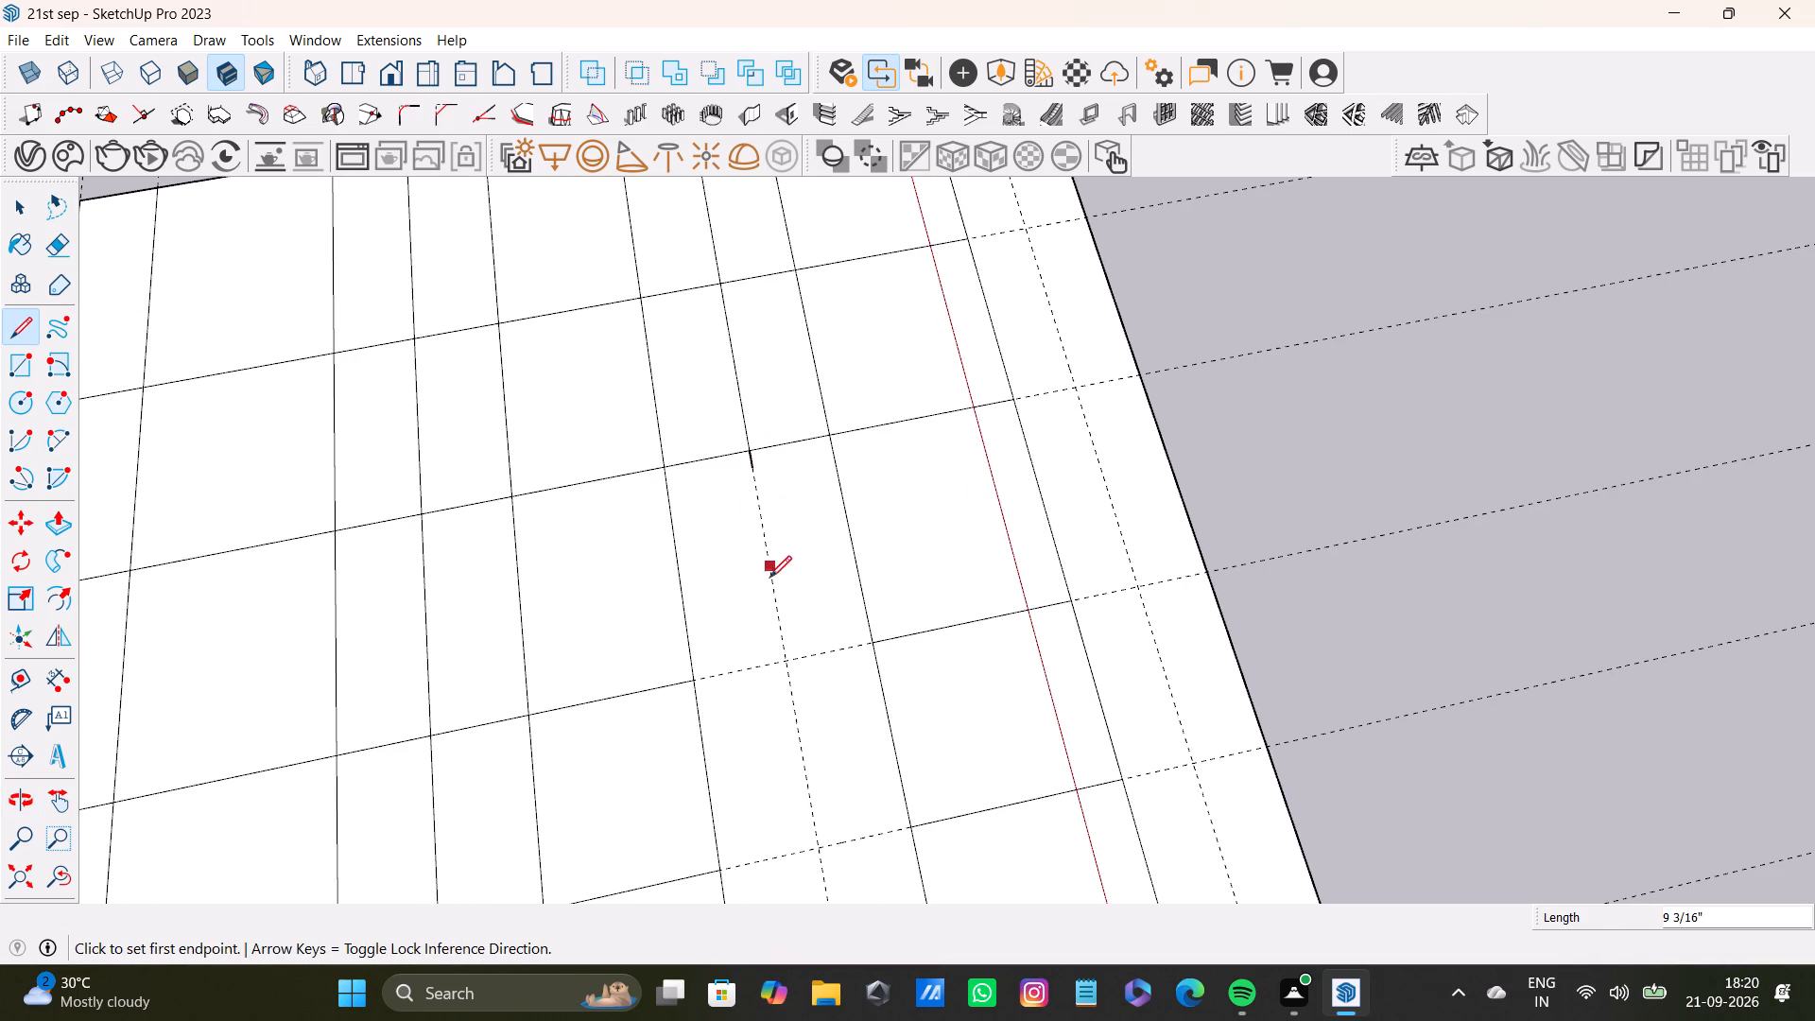
left_click(786, 659)
left_click(752, 465)
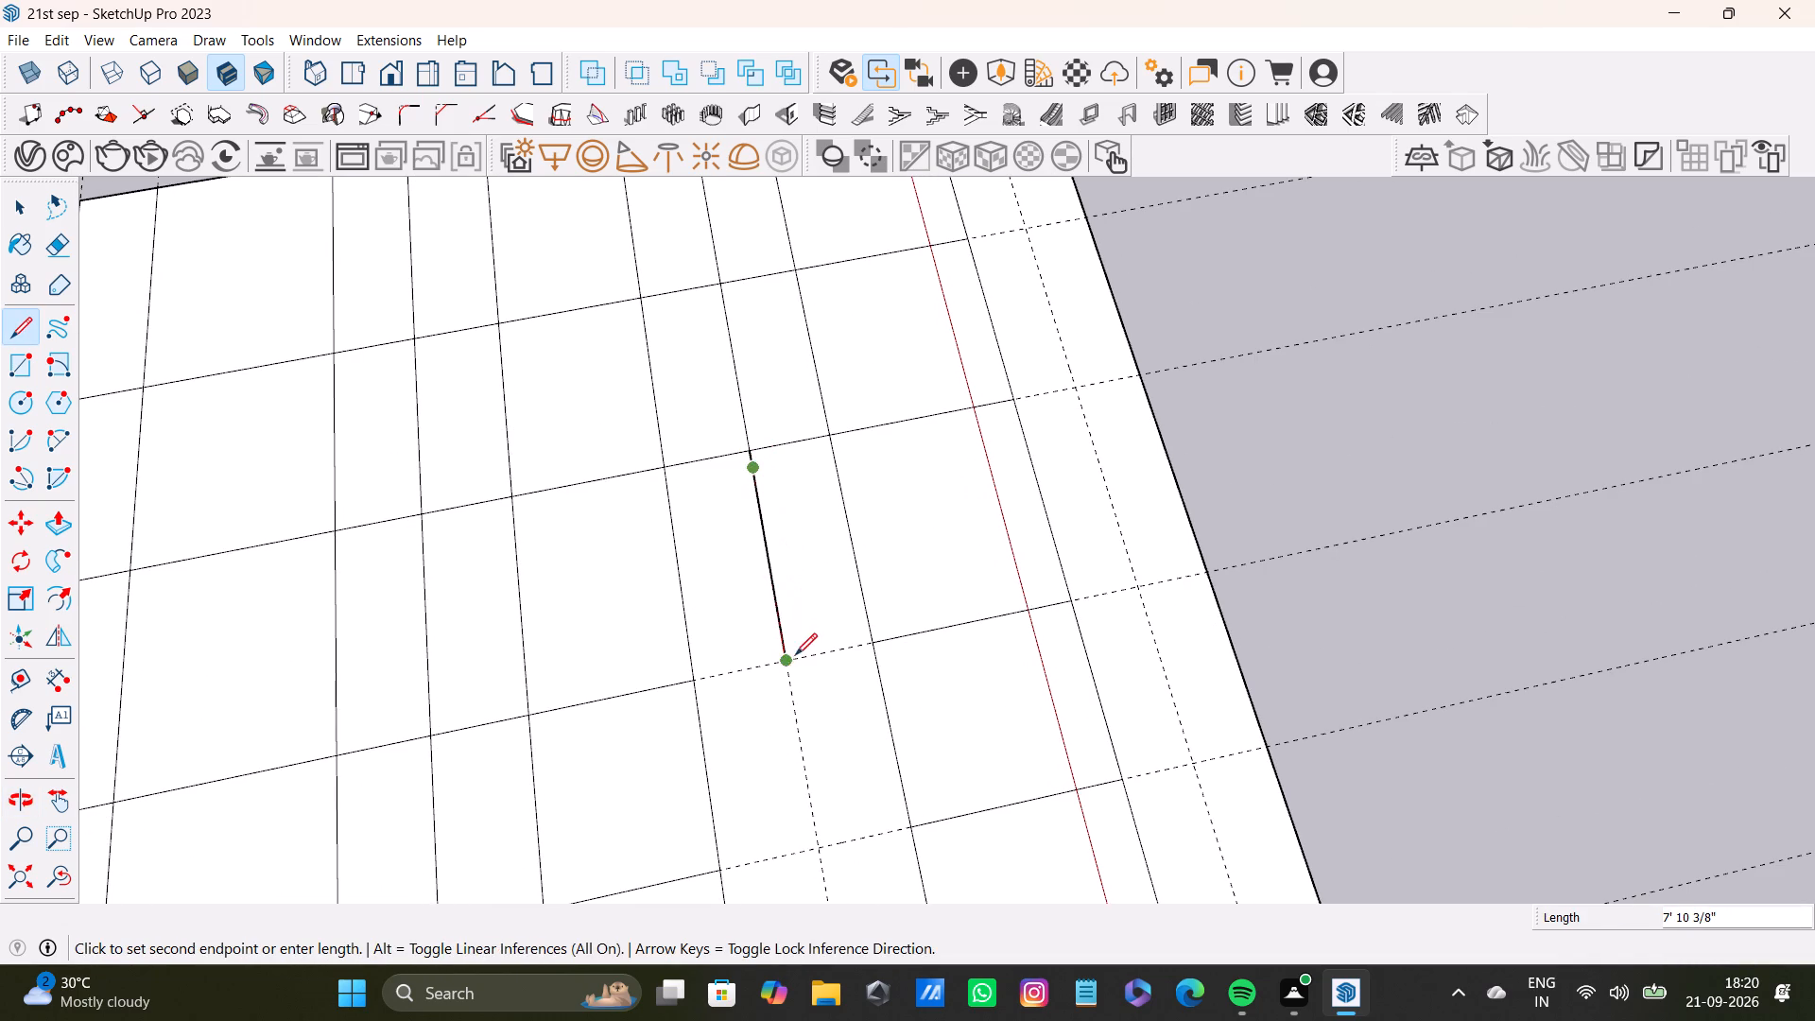
left_click_drag(795, 660, 834, 644)
left_click_drag(878, 643, 868, 644)
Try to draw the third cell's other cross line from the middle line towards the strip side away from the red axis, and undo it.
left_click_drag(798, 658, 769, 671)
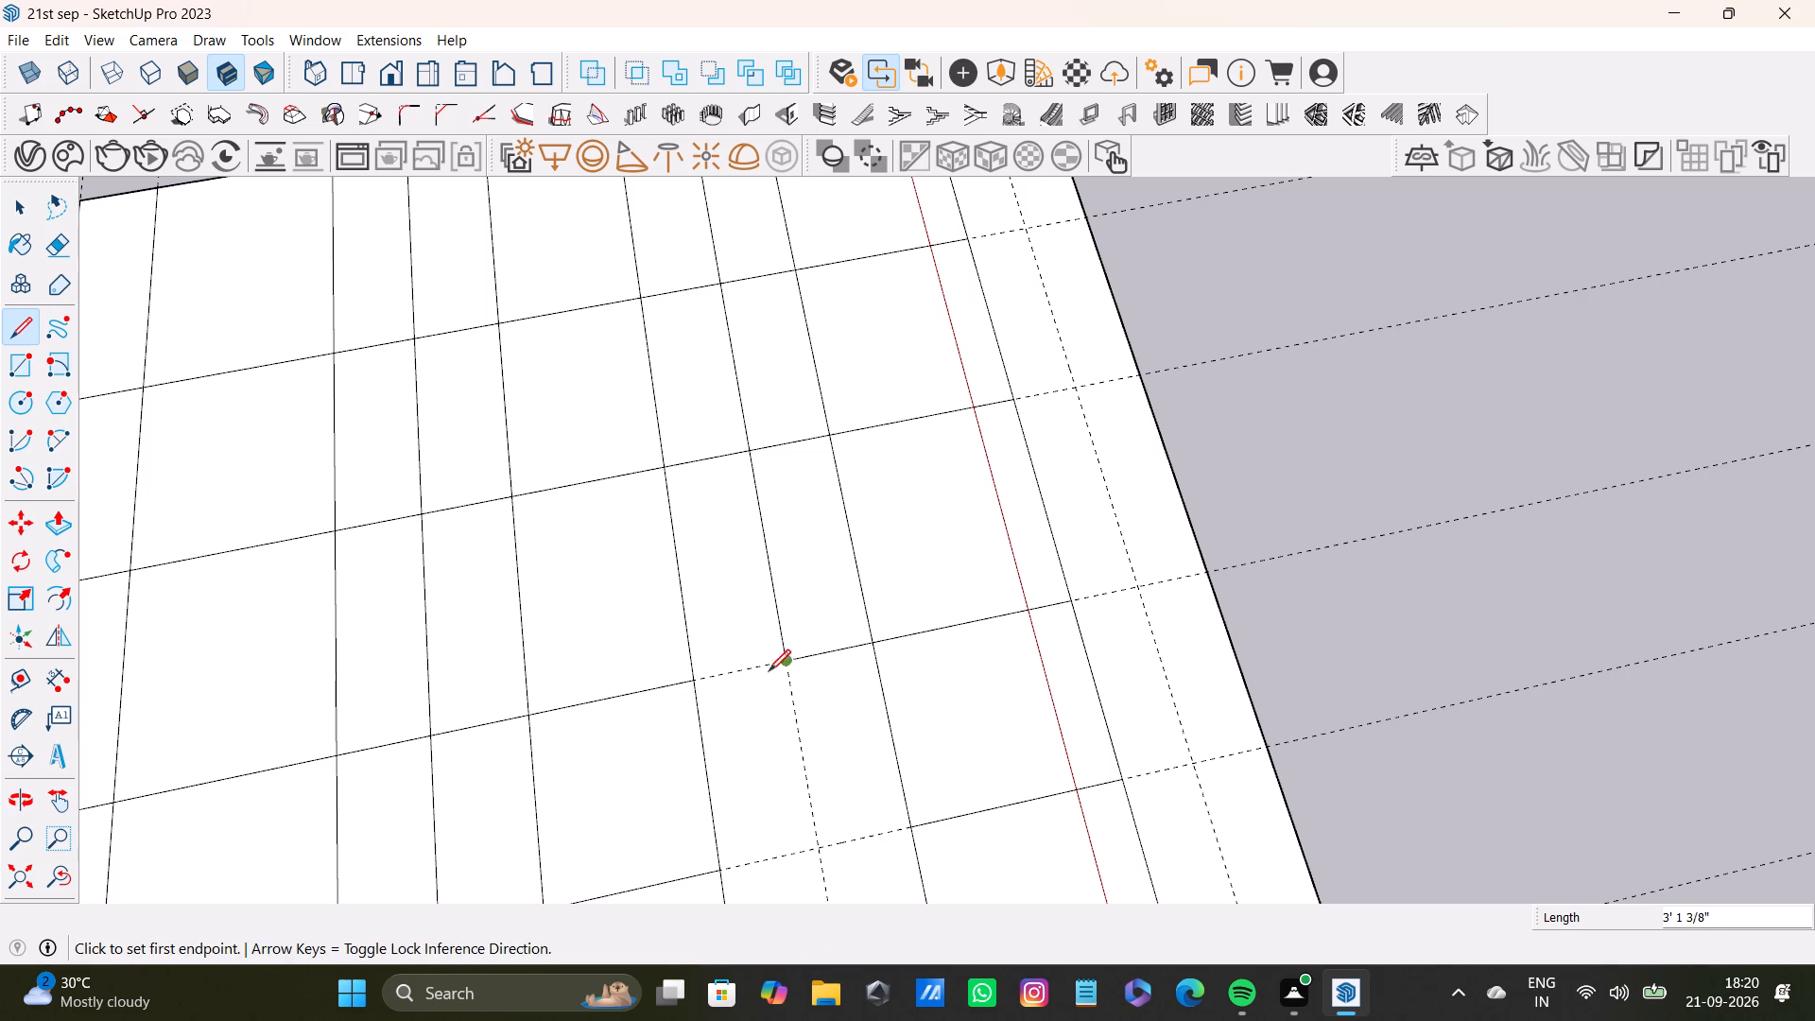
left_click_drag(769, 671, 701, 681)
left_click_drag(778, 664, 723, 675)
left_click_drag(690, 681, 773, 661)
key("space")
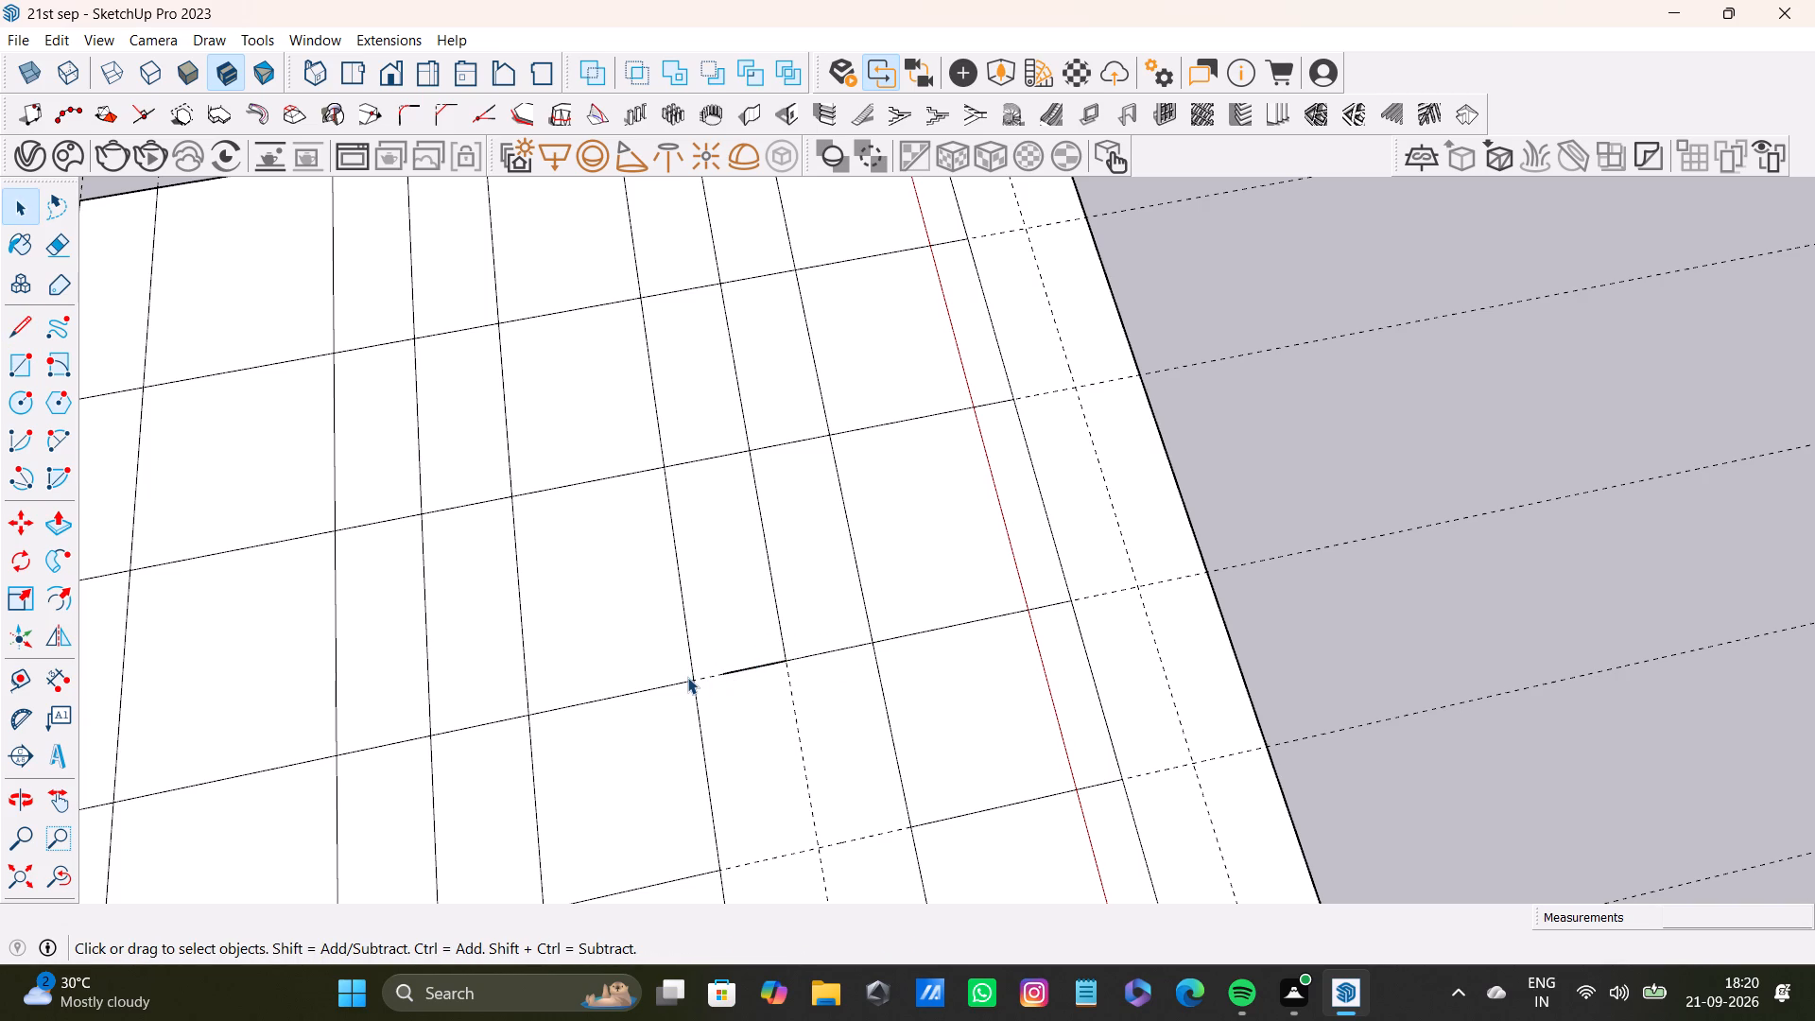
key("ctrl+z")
Draw the third cell's cross line, about 3' 3 1/4", between the middle line's end and the strip side away from the red axis.
scroll(637, 678, "up", 5)
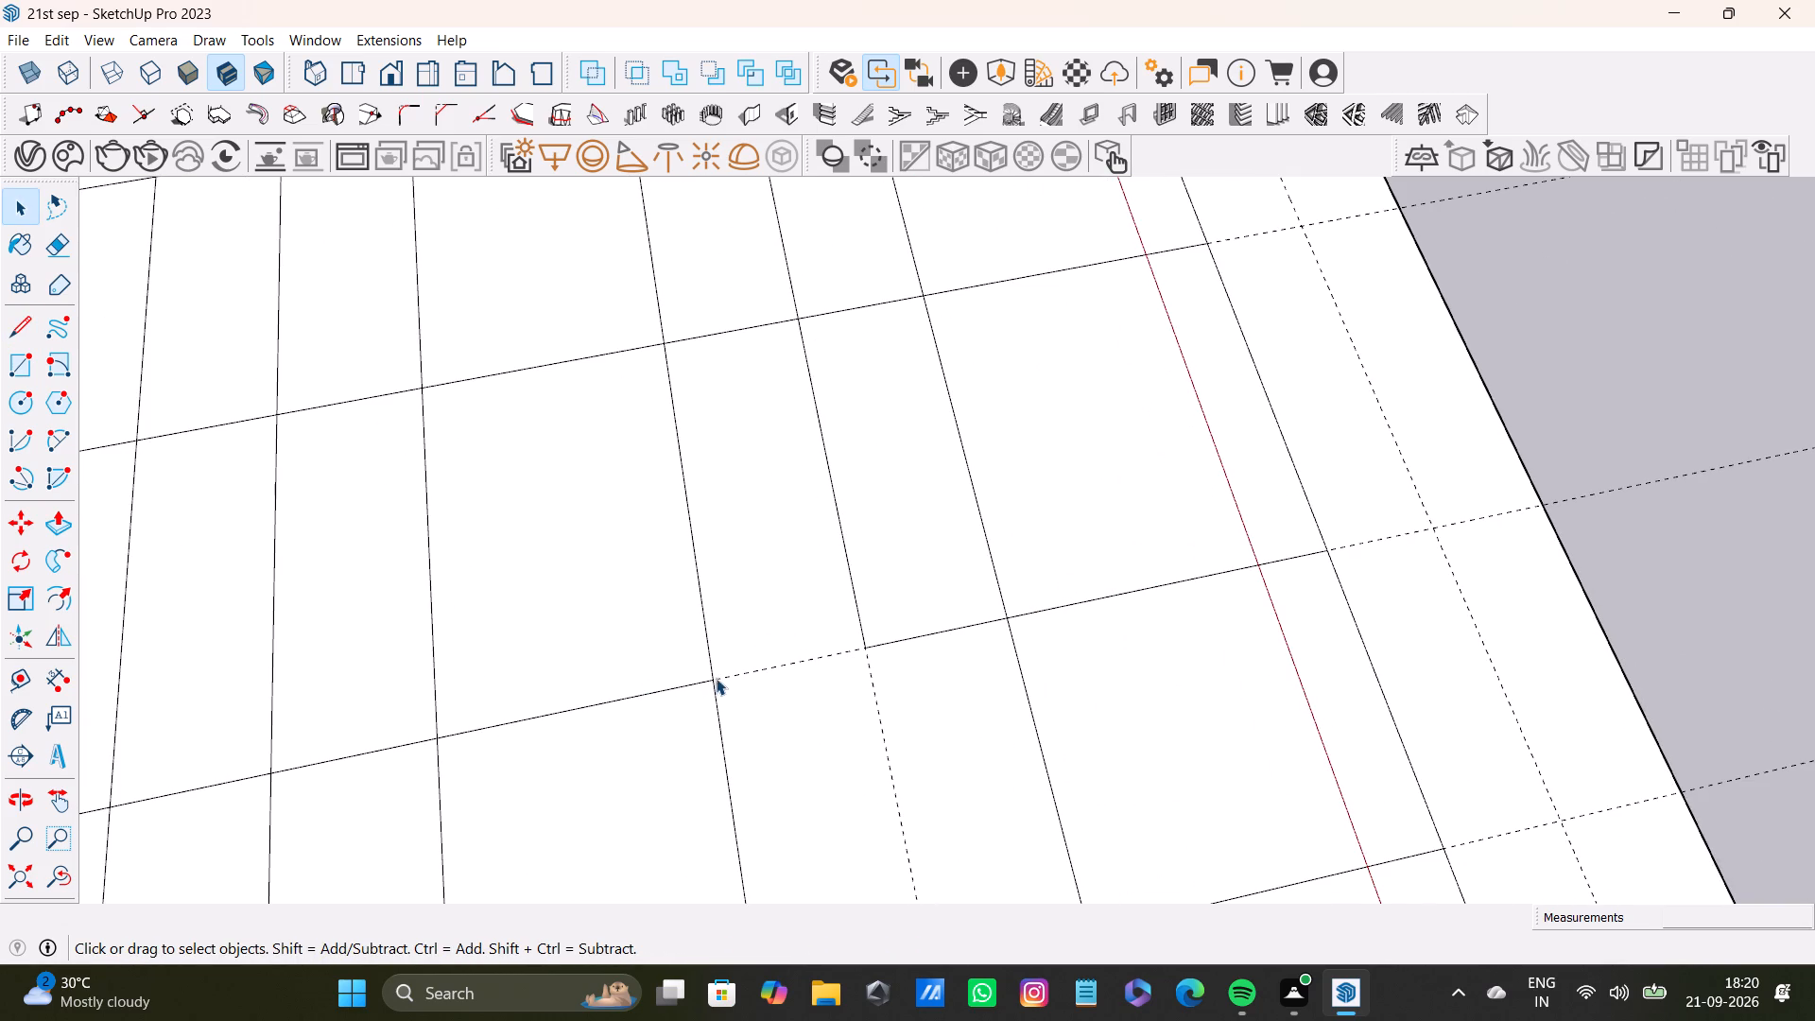
key("l")
left_click_drag(708, 688, 722, 680)
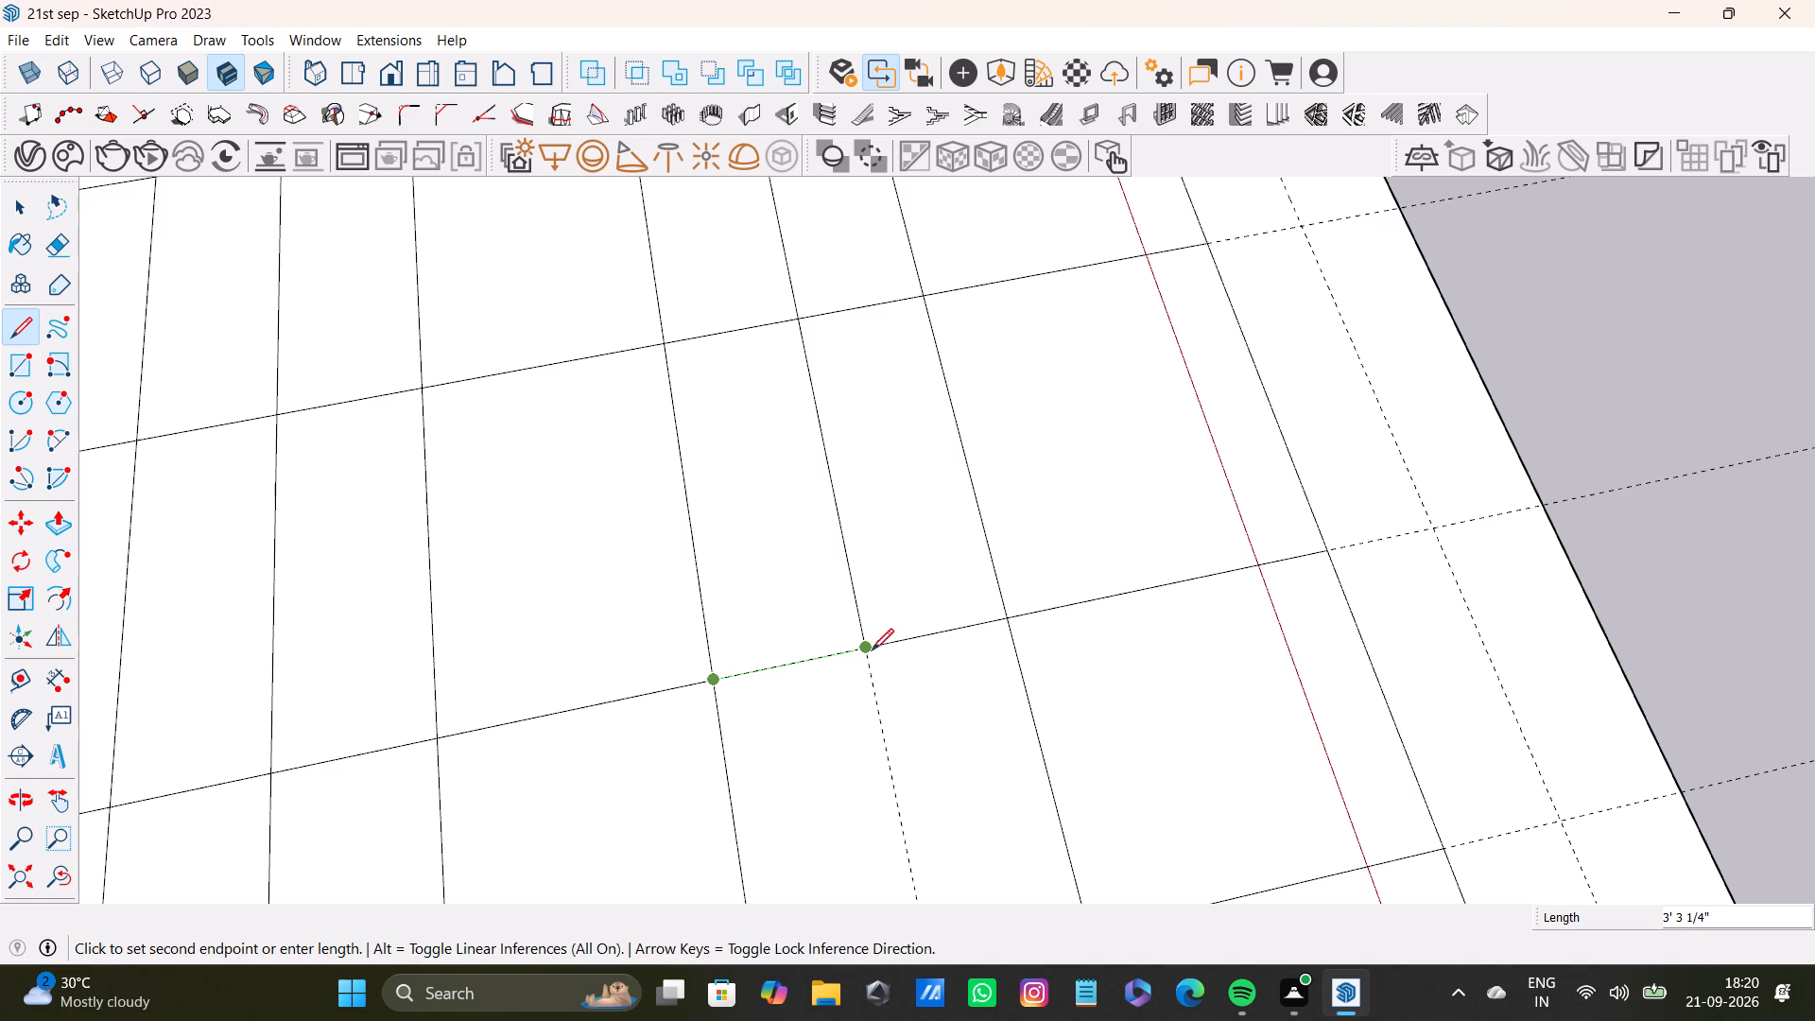
left_click(864, 650)
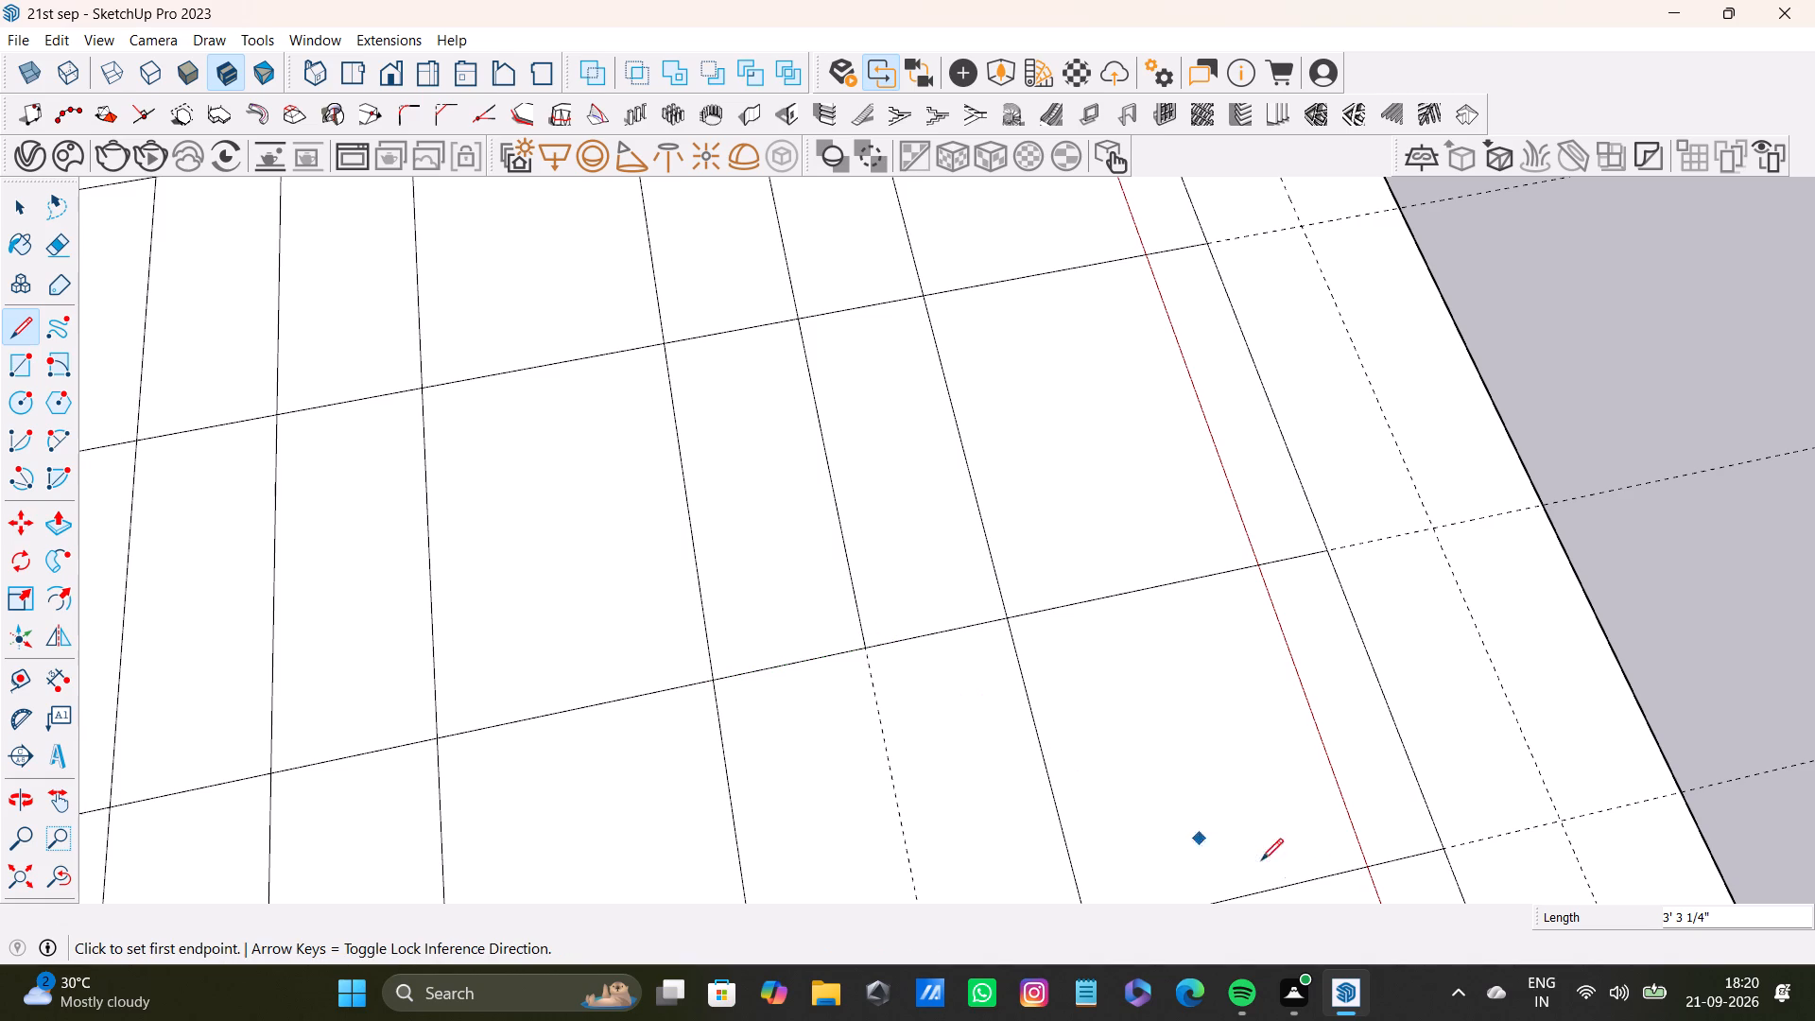
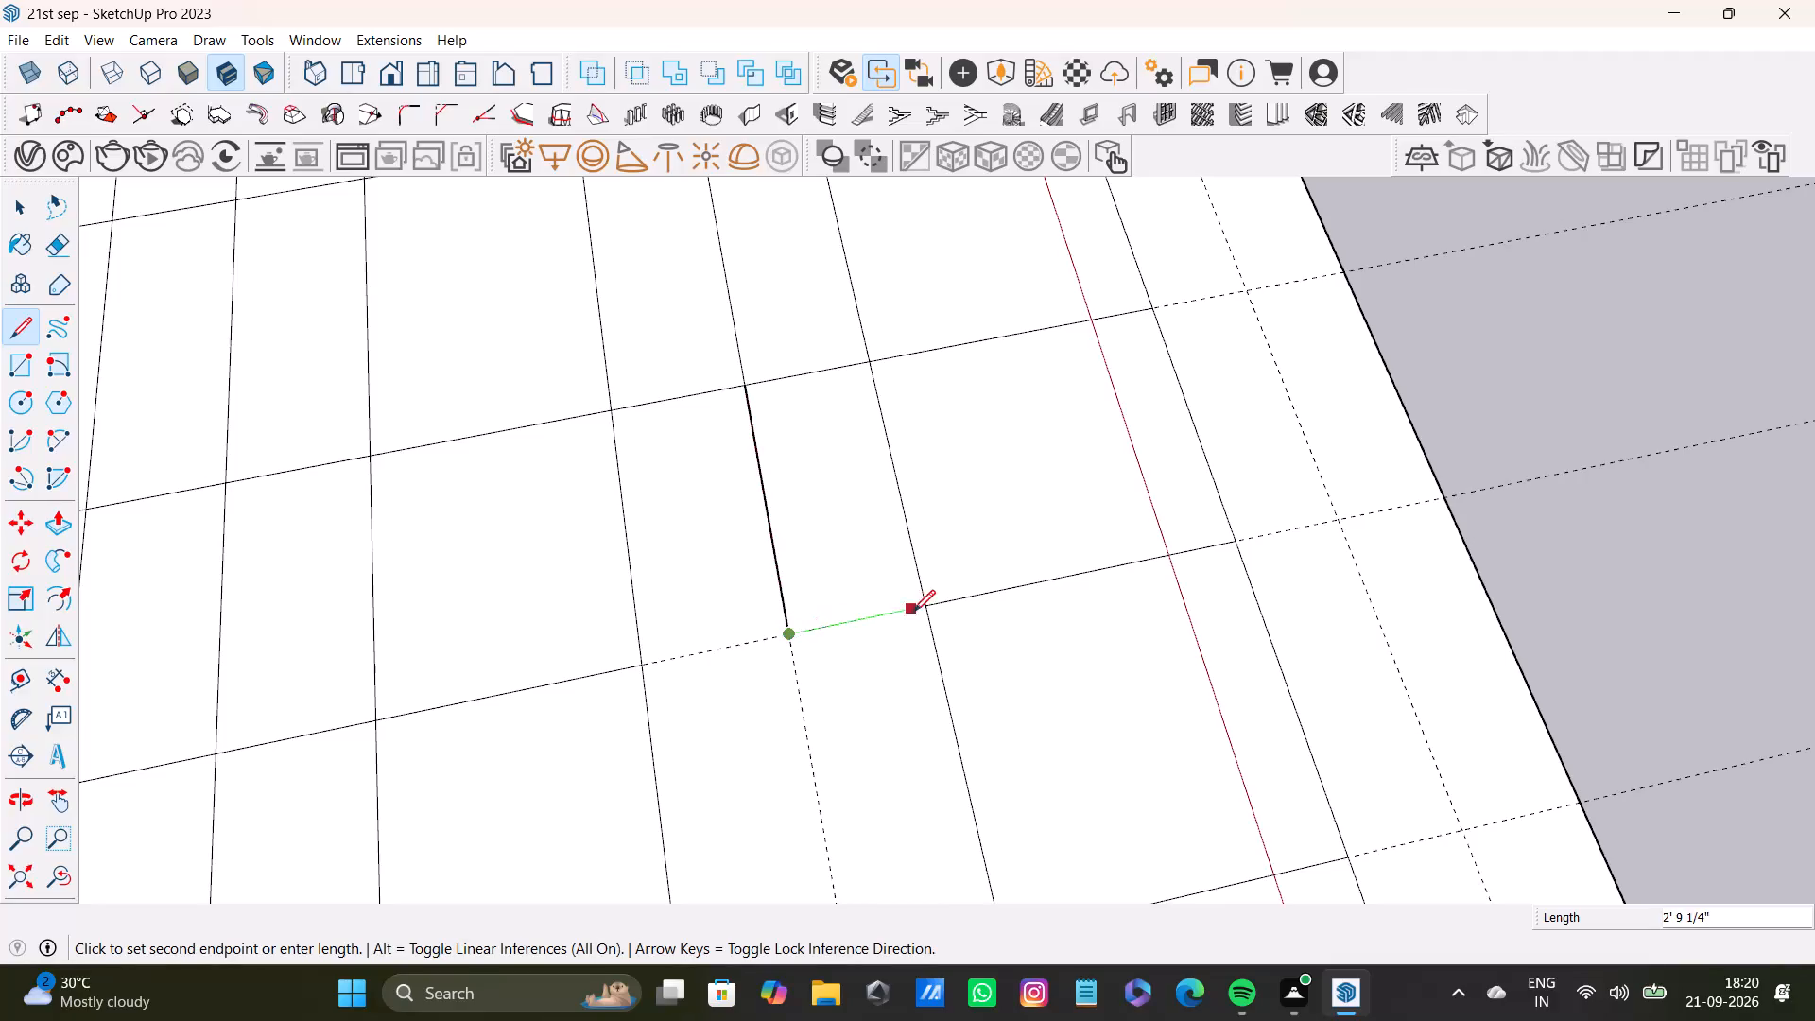
Draw the current cell's cross lines from the middle line's end to both sides of the fifth strip, about 3' 1 3/8" and 3' 3 1/4".
left_click(925, 612)
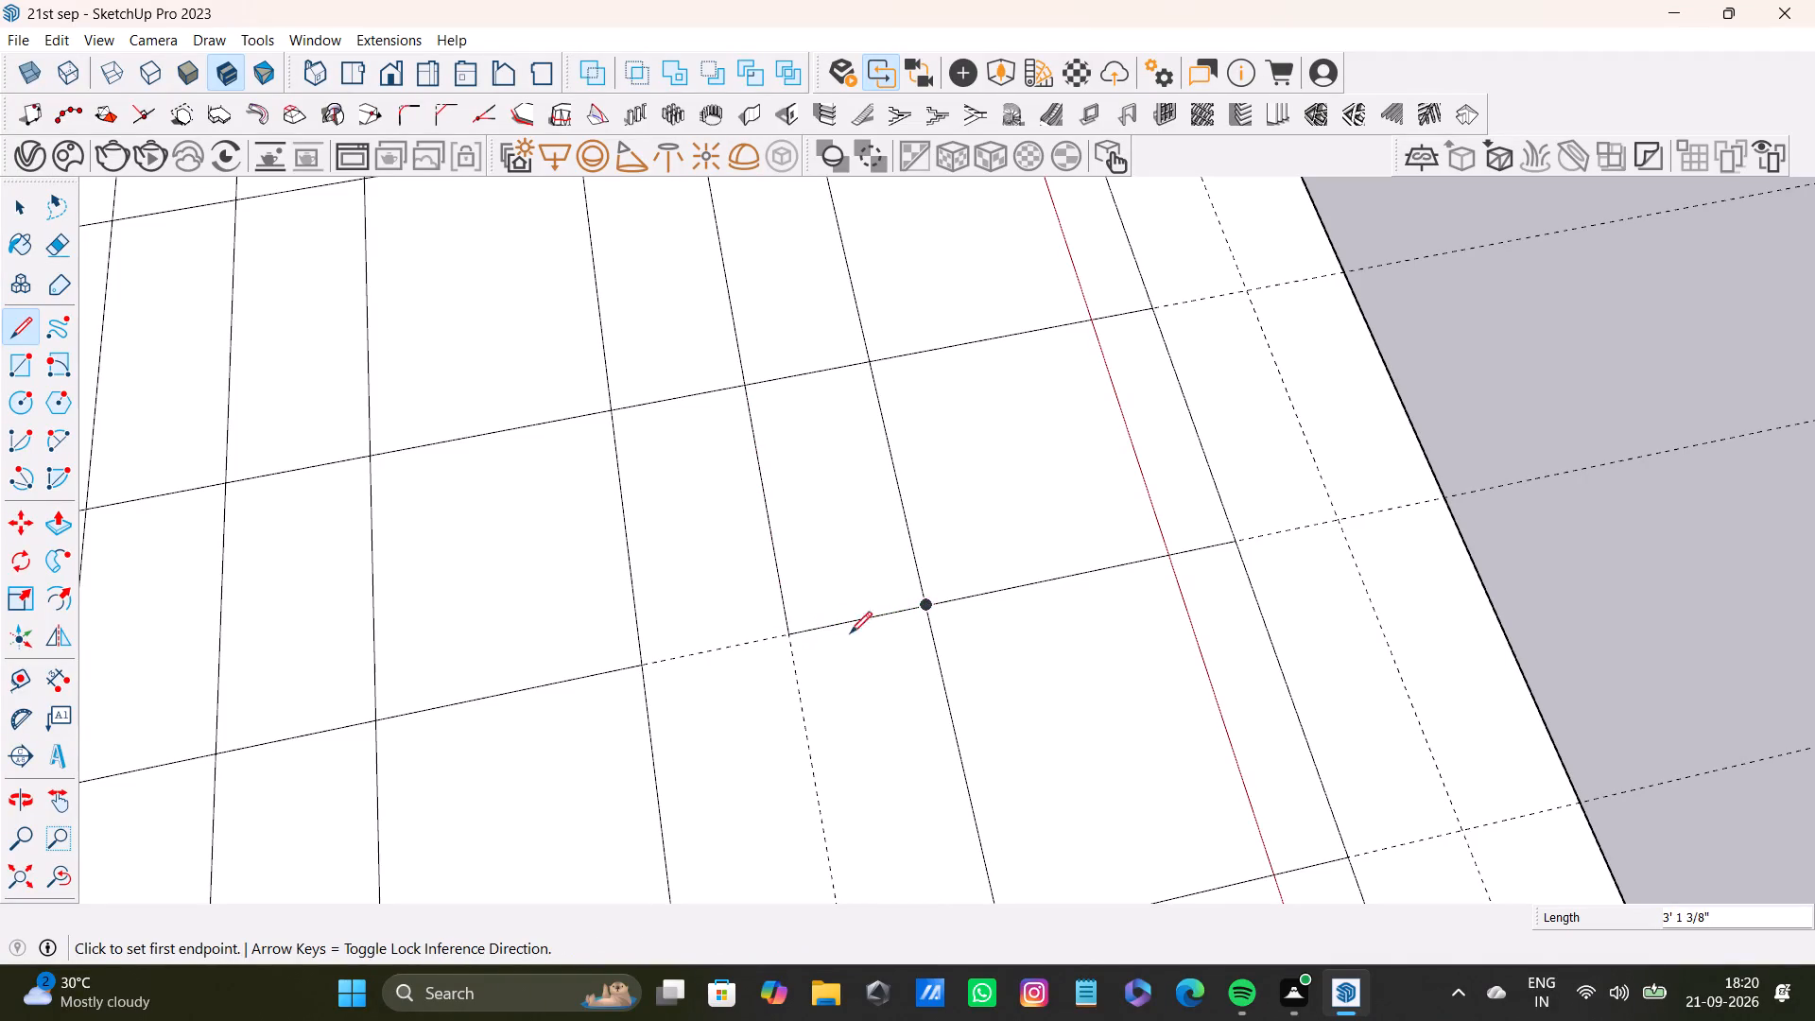
left_click_drag(789, 640, 776, 640)
left_click(651, 660)
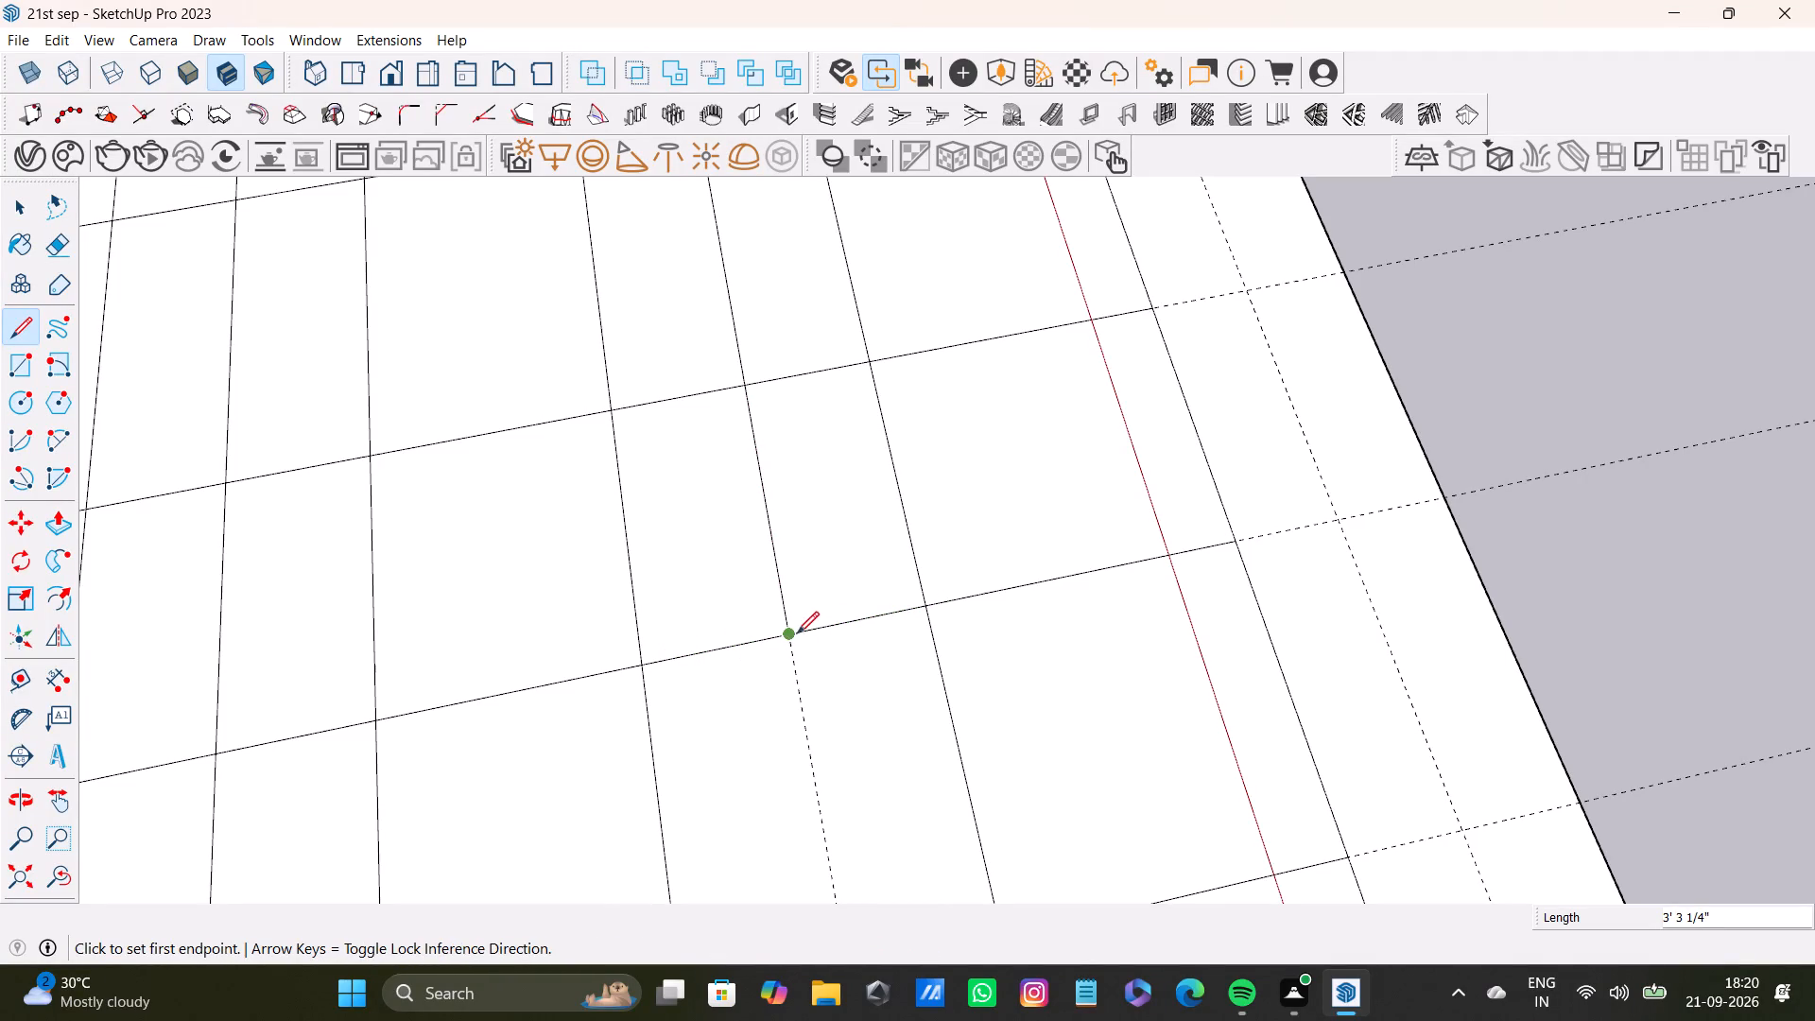
Extend the middle line through the next cell of the fifth strip and draw cross lines to both strip sides.
left_click(797, 633)
middle_click_drag(856, 805, 806, 608)
left_click(743, 447)
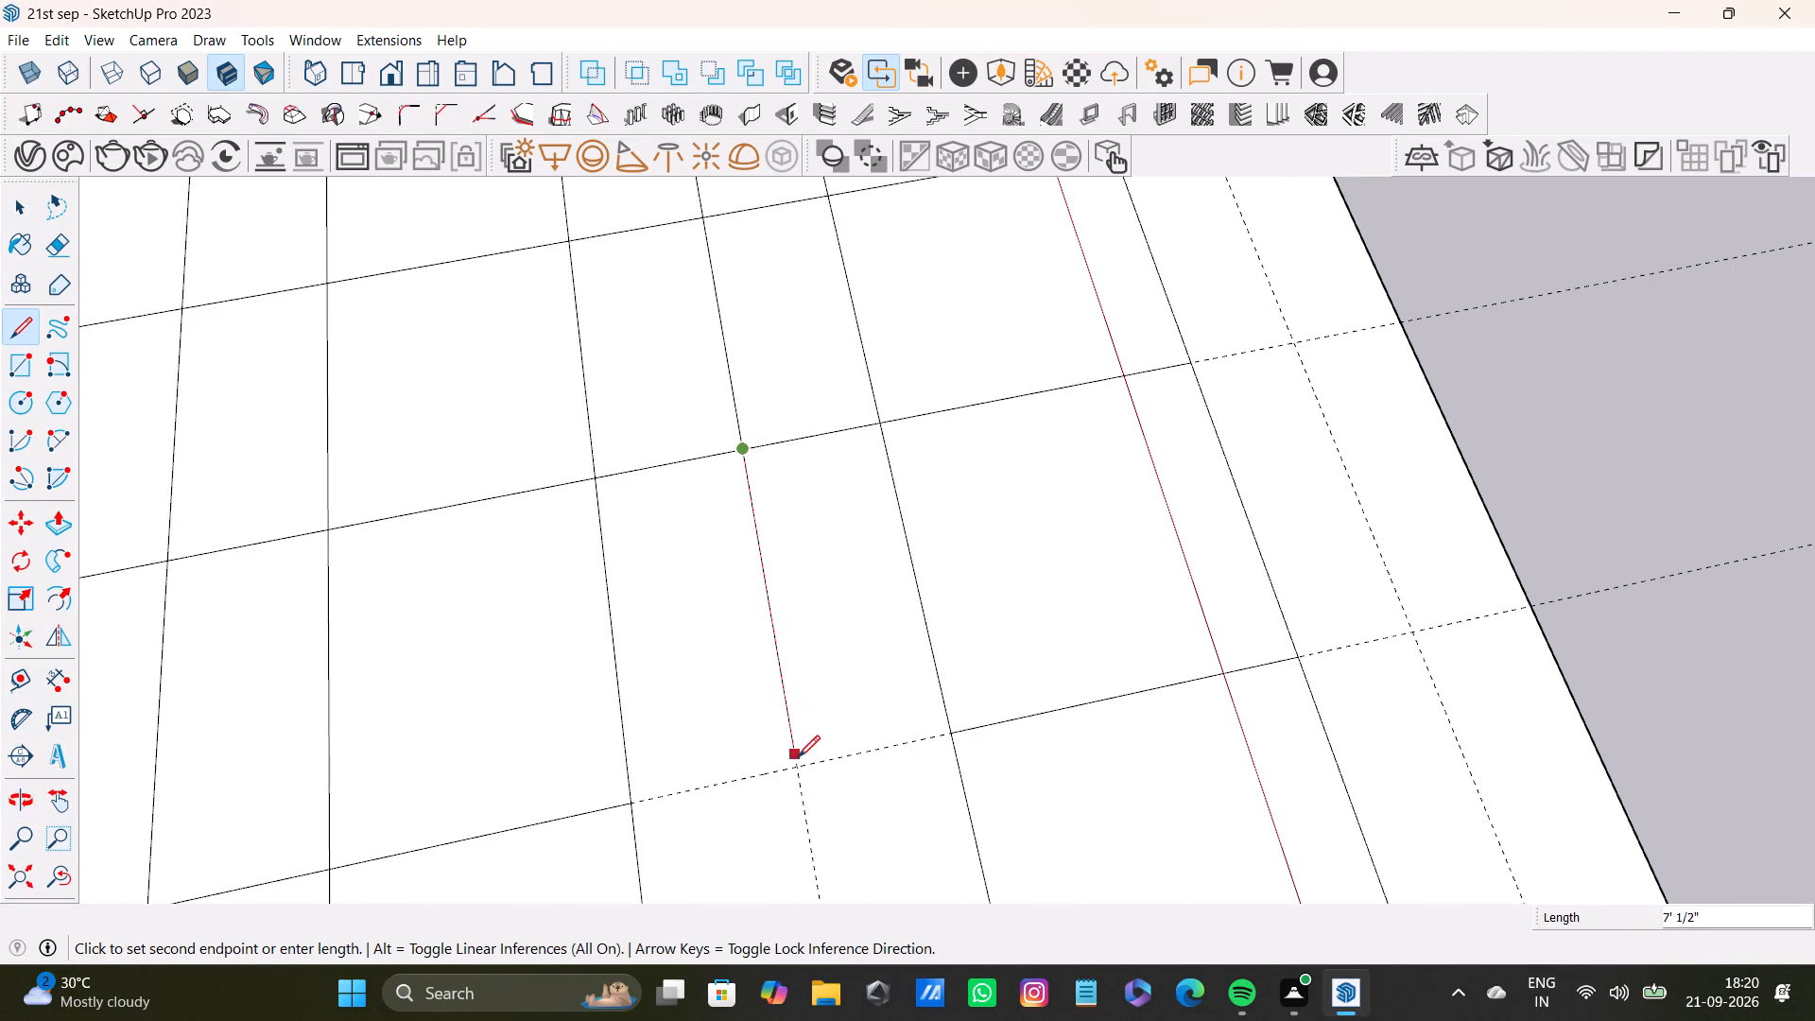
left_click_drag(801, 766, 829, 761)
left_click(947, 734)
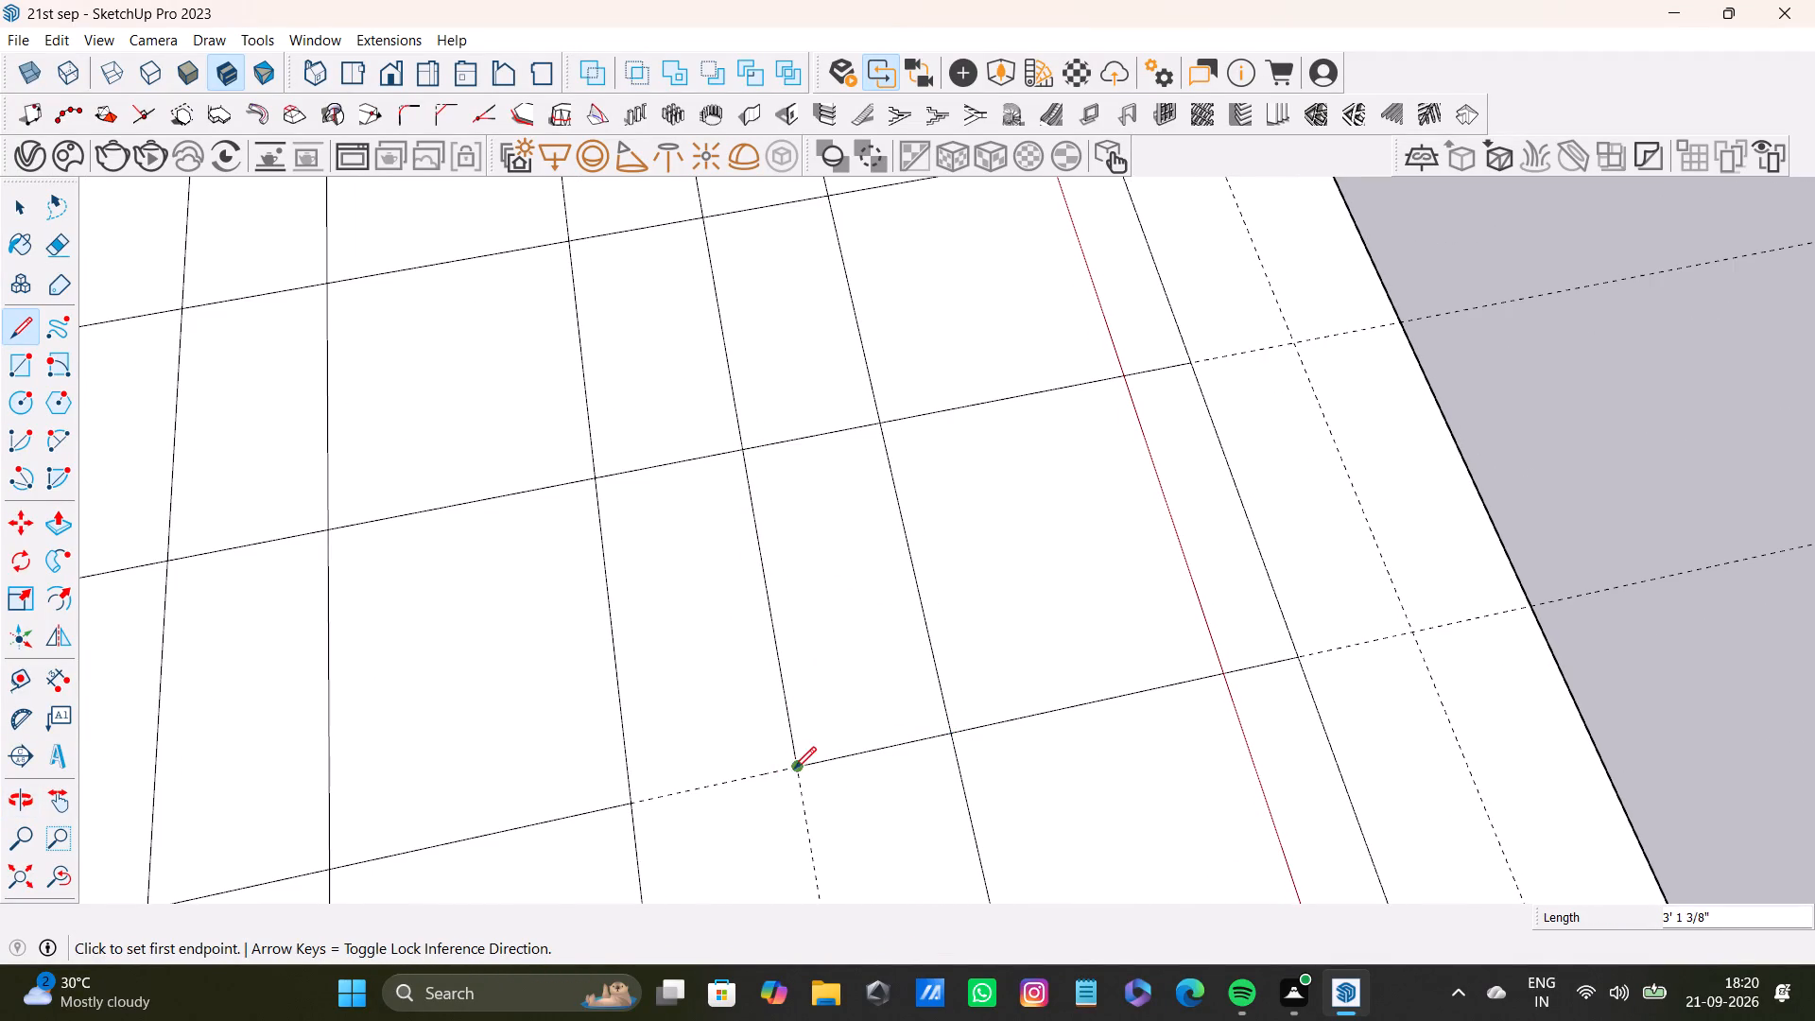
left_click_drag(794, 769, 772, 774)
left_click(630, 805)
Continue the fifth strip's middle line along its guide to the following cross guide and draw cross lines to both strip sides.
middle_click_drag(776, 799, 724, 582)
scroll(726, 579, "up", 3)
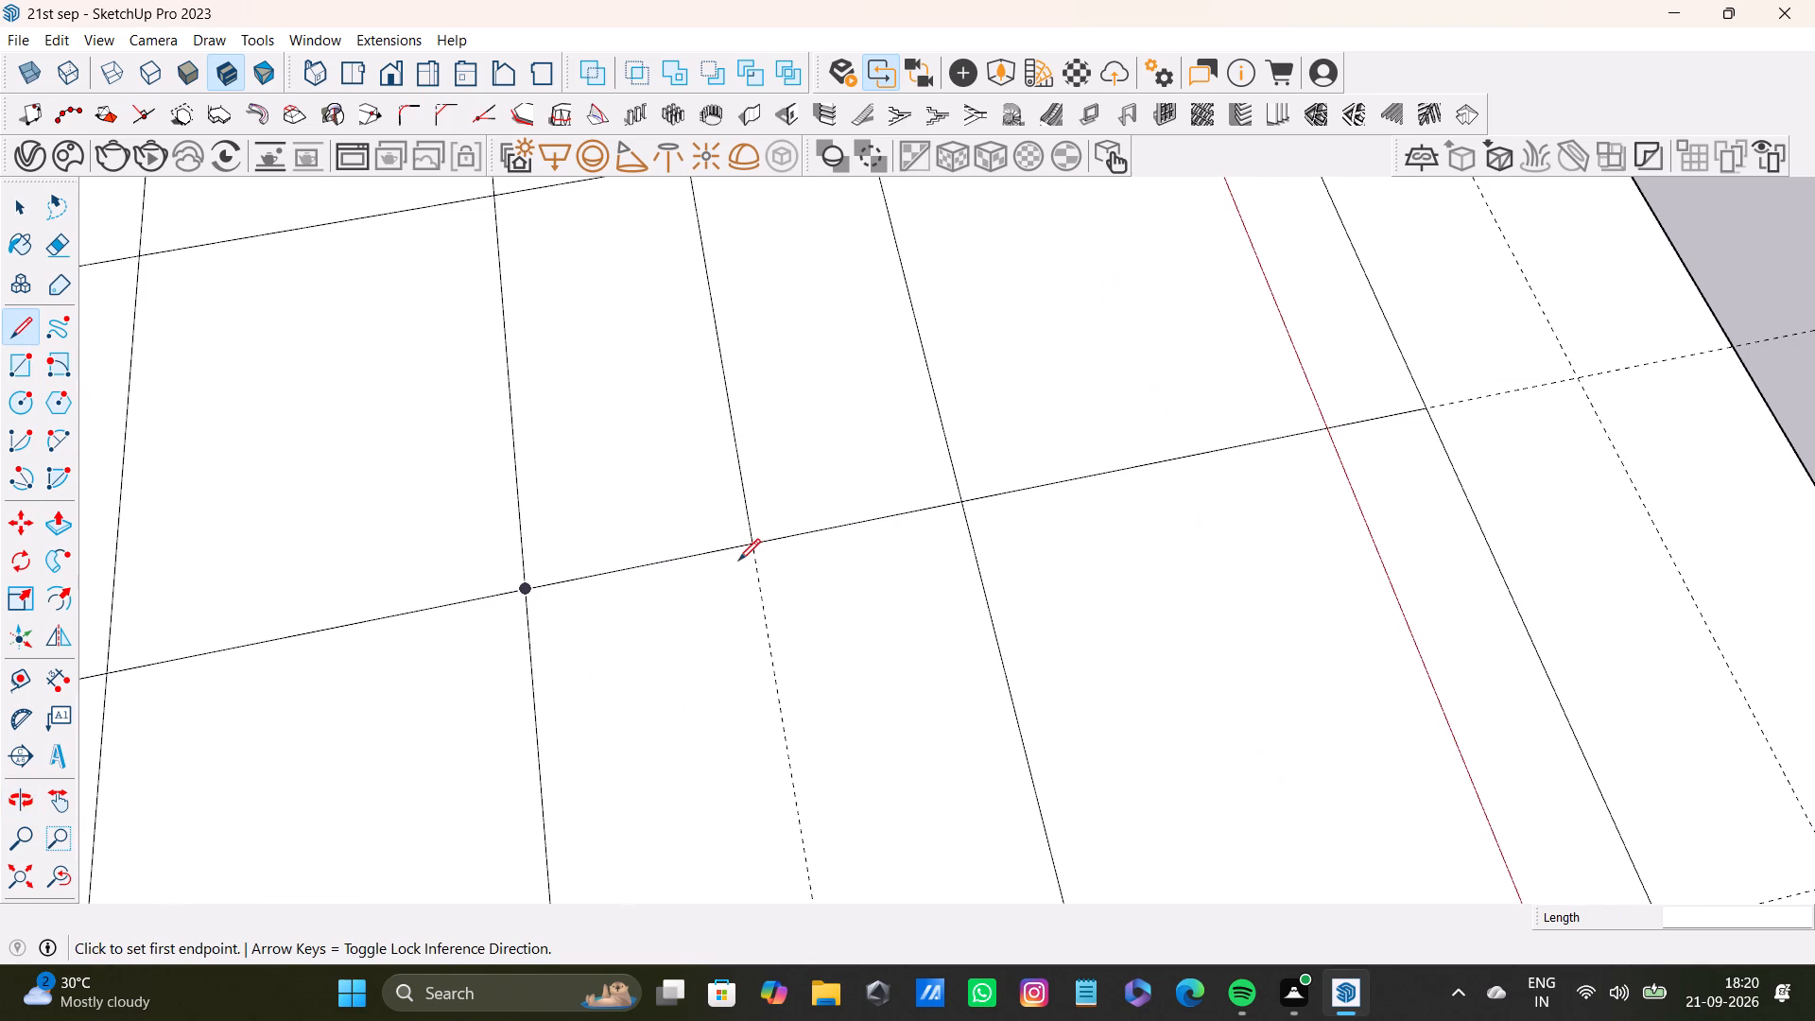
left_click(746, 541)
middle_click_drag(791, 733, 711, 366)
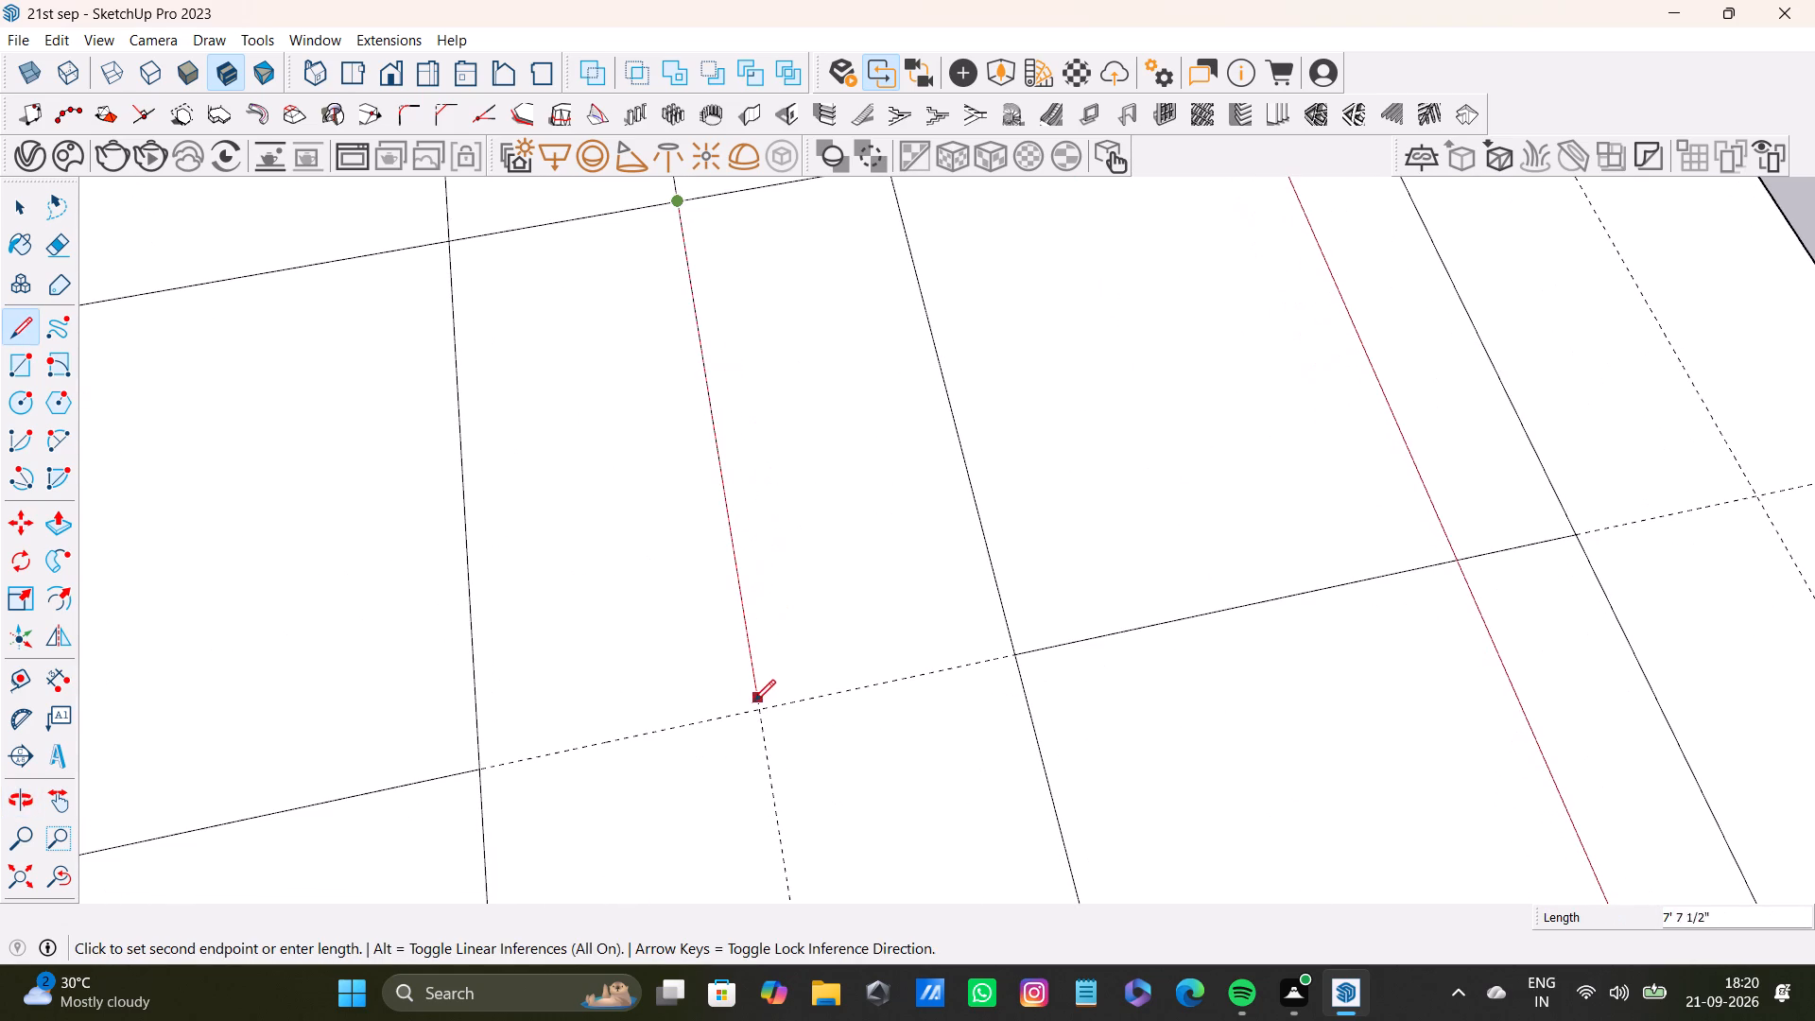
left_click_drag(760, 710, 771, 704)
left_click(1011, 657)
left_click_drag(760, 709, 751, 709)
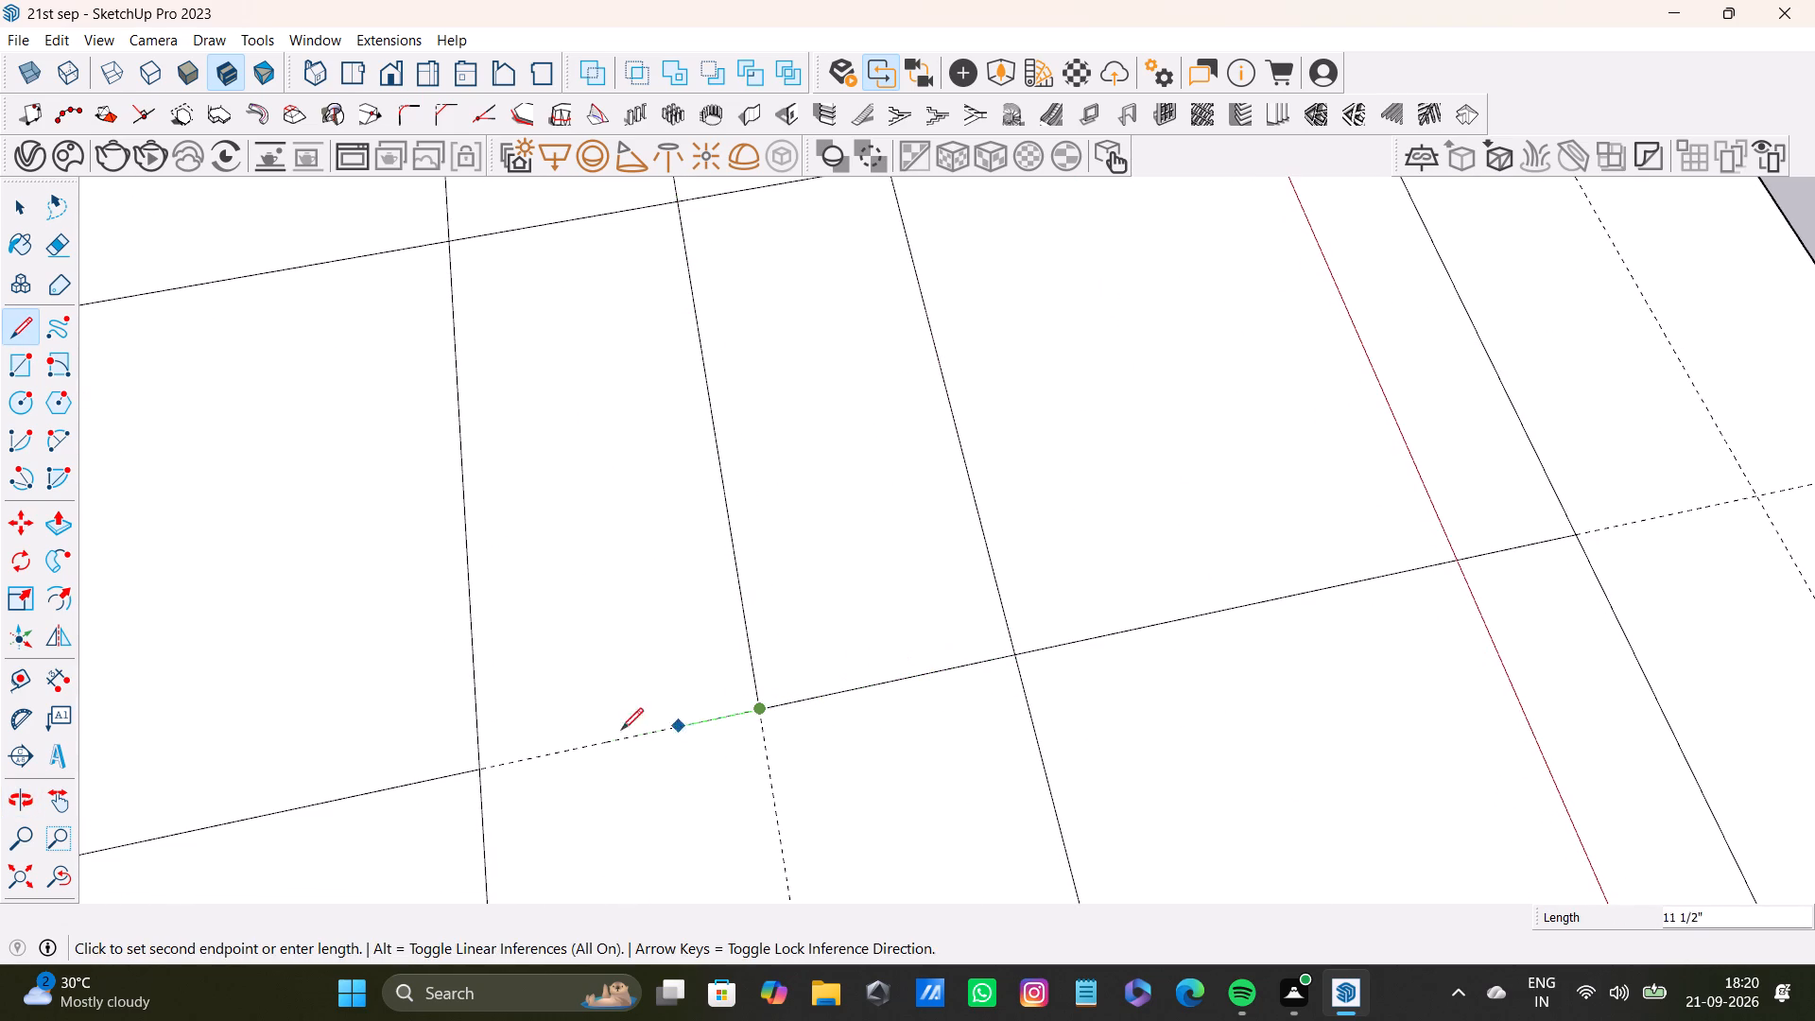
left_click(484, 772)
Extend the middle line about 7' 6" through the next cell of the fifth strip and draw cross lines to both strip sides.
middle_click_drag(754, 769, 704, 558)
scroll(704, 543, "up", 2)
left_click(709, 496)
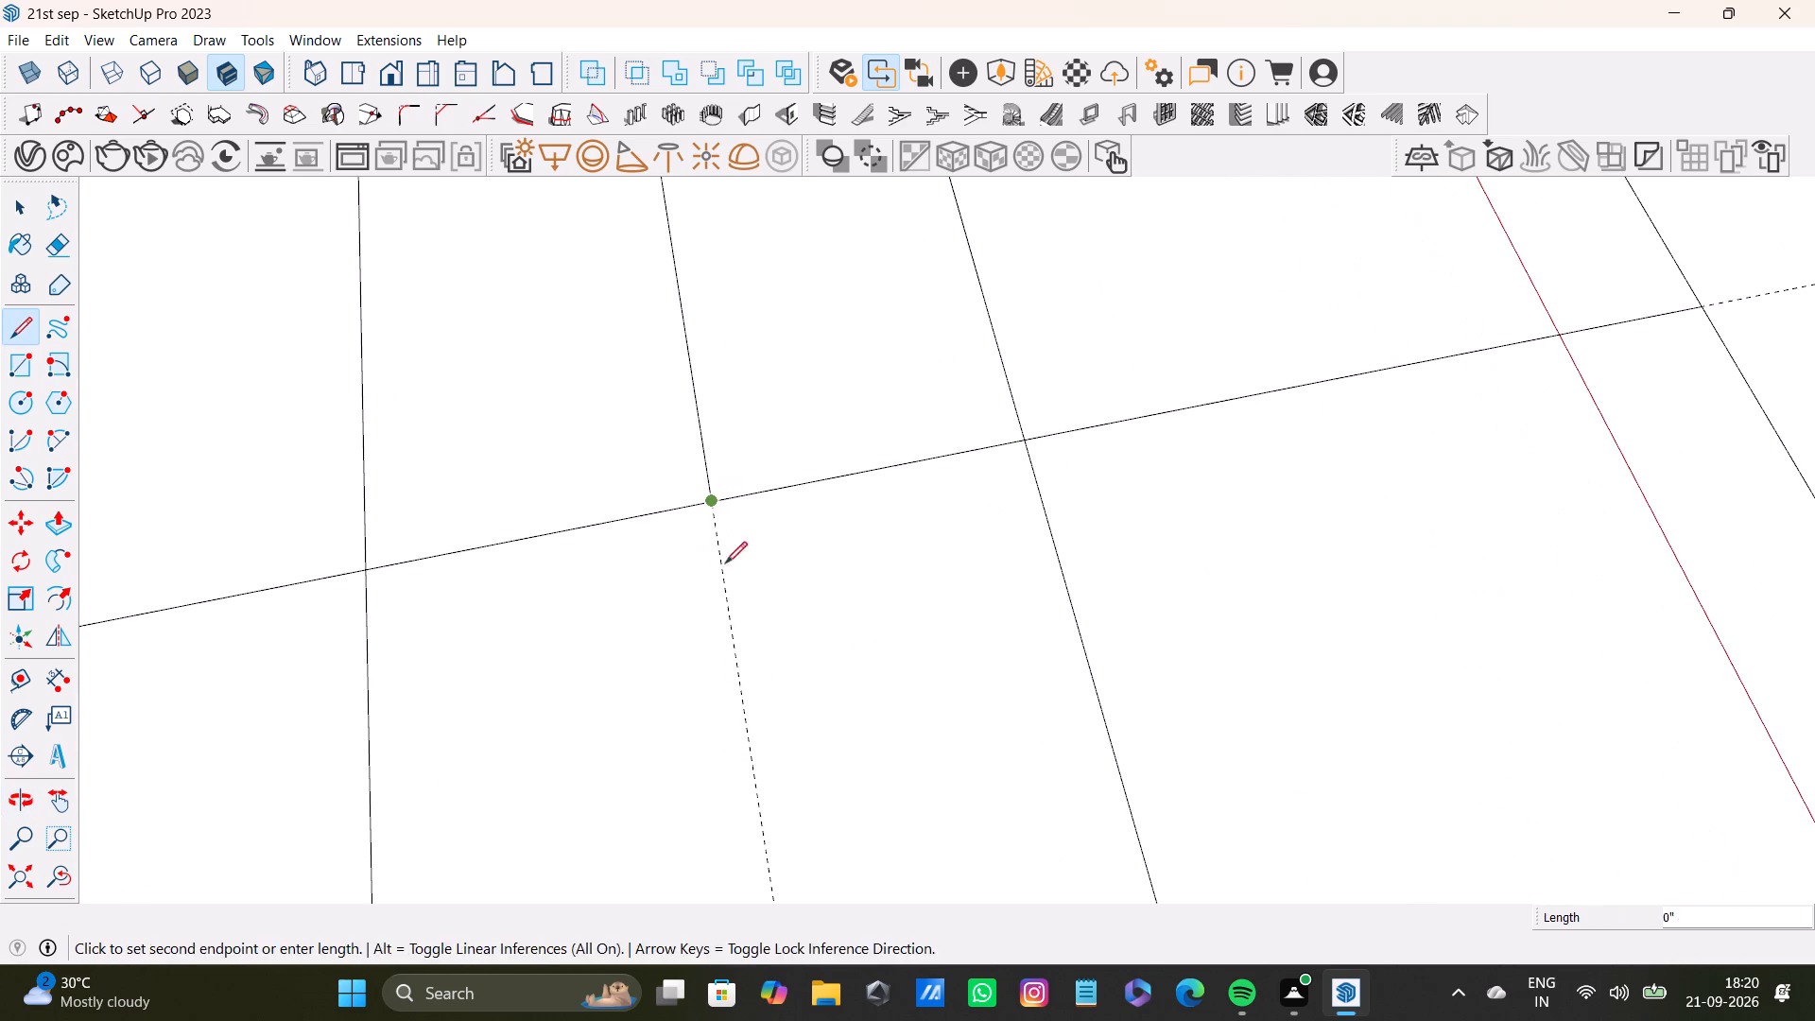
middle_click_drag(765, 717, 654, 326)
middle_click_drag(677, 766, 614, 474, "shift")
left_click(648, 632)
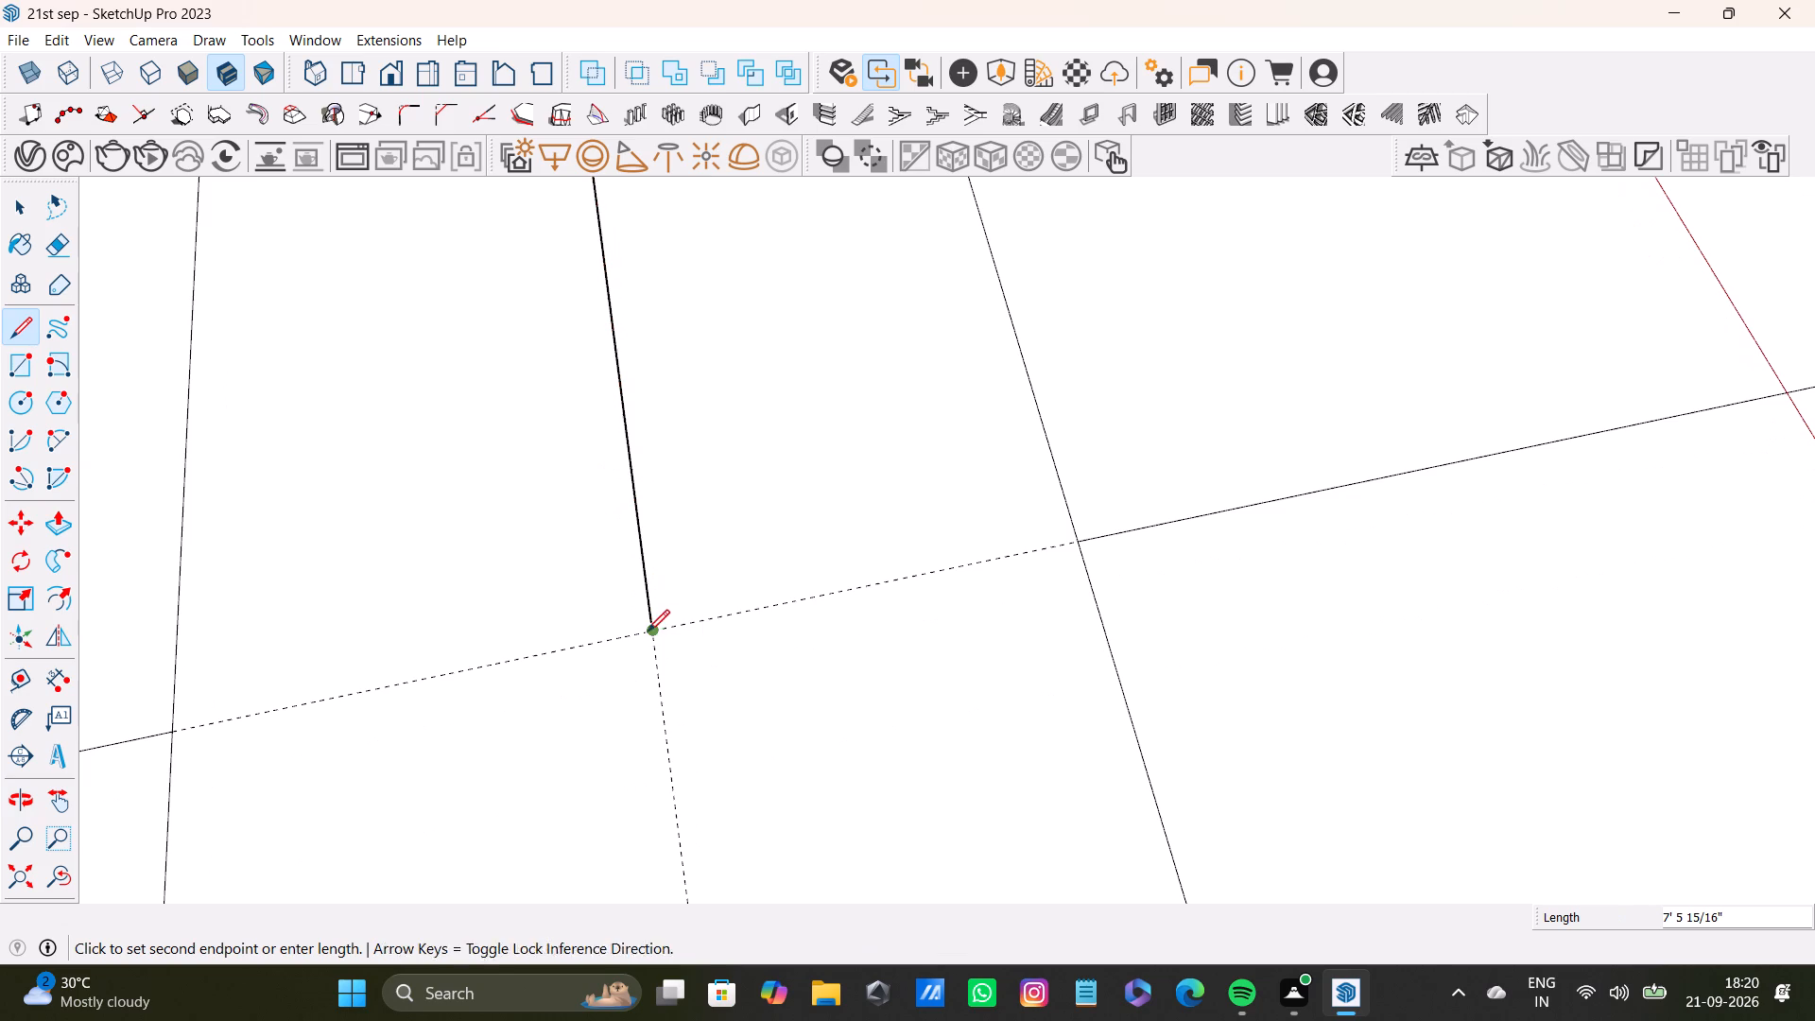
left_click(1076, 547)
left_click_drag(654, 639, 579, 647)
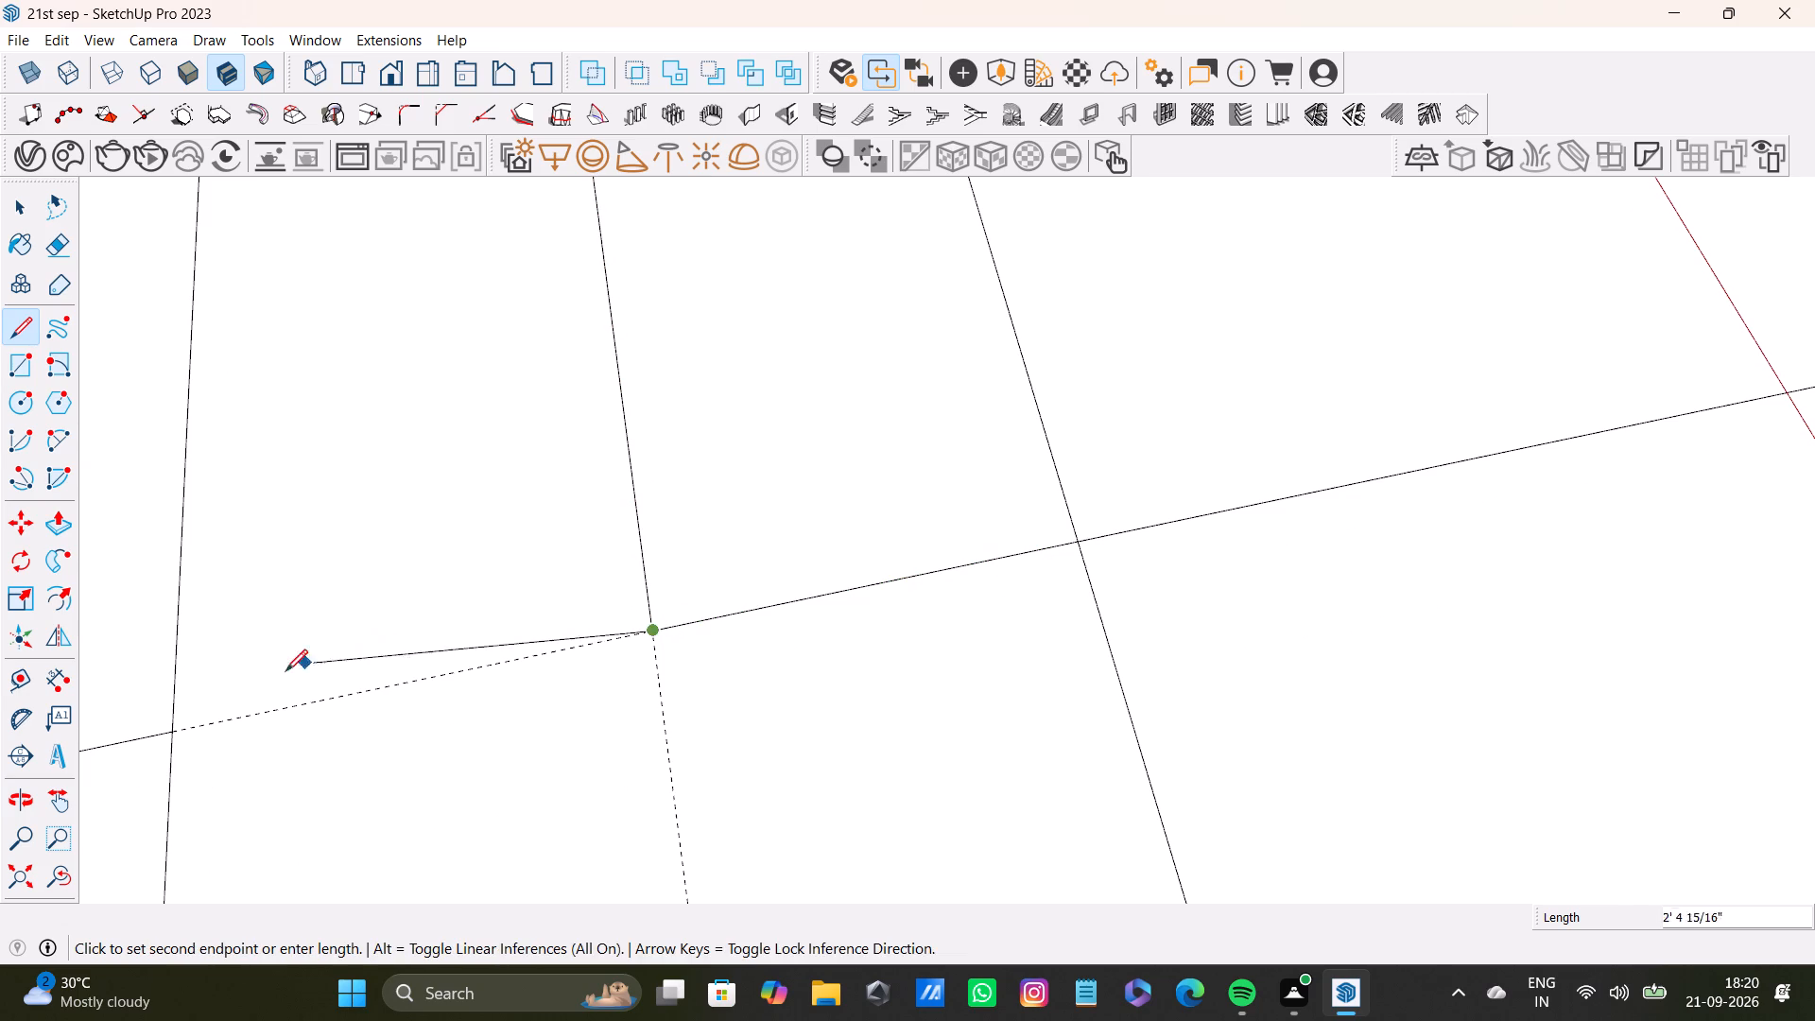
left_click(169, 724)
Extend the middle line one more cell in the fifth strip and draw its cross lines, about 3' 1 3/8" and 3' 3 1/4".
scroll(631, 690, "down", 4)
middle_click_drag(670, 703, 644, 438, "shift")
scroll(643, 437, "up", 3)
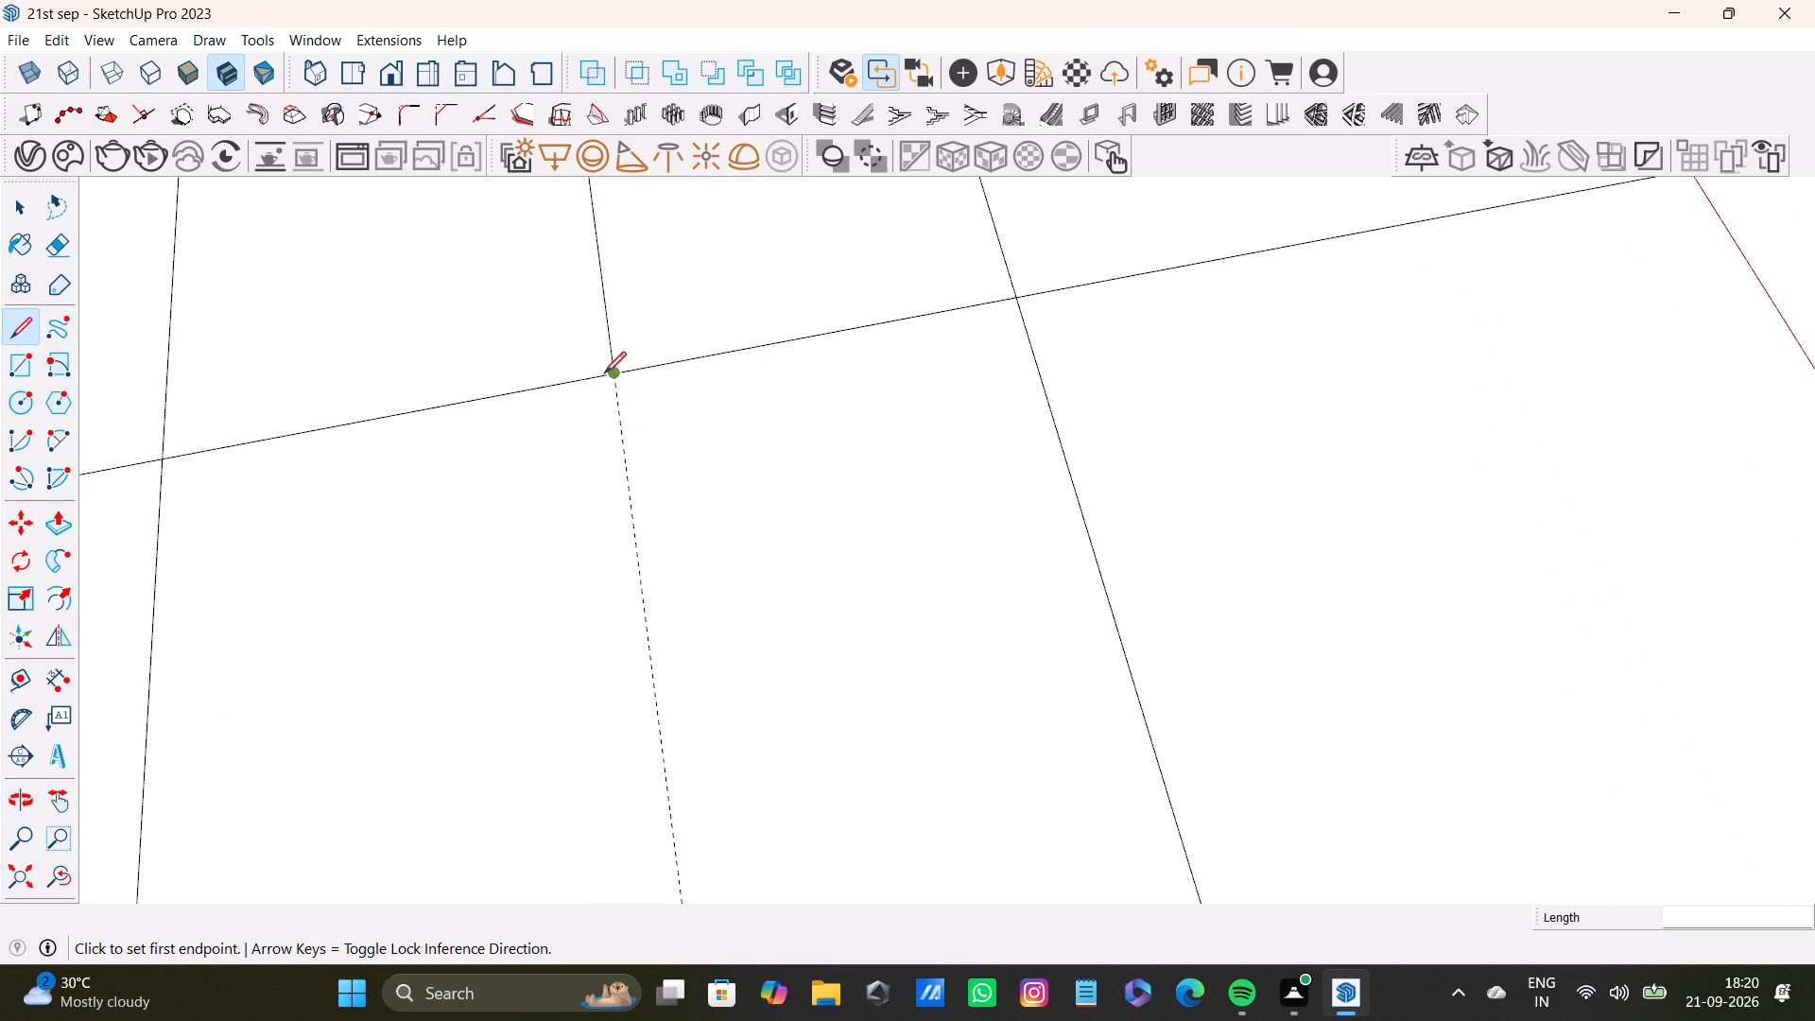
left_click(611, 377)
scroll(663, 627, "down", 3)
middle_click_drag(699, 670, 604, 355, "shift")
scroll(678, 581, "down", 2)
middle_click_drag(681, 653, 623, 392, "shift")
scroll(575, 542, "up", 2)
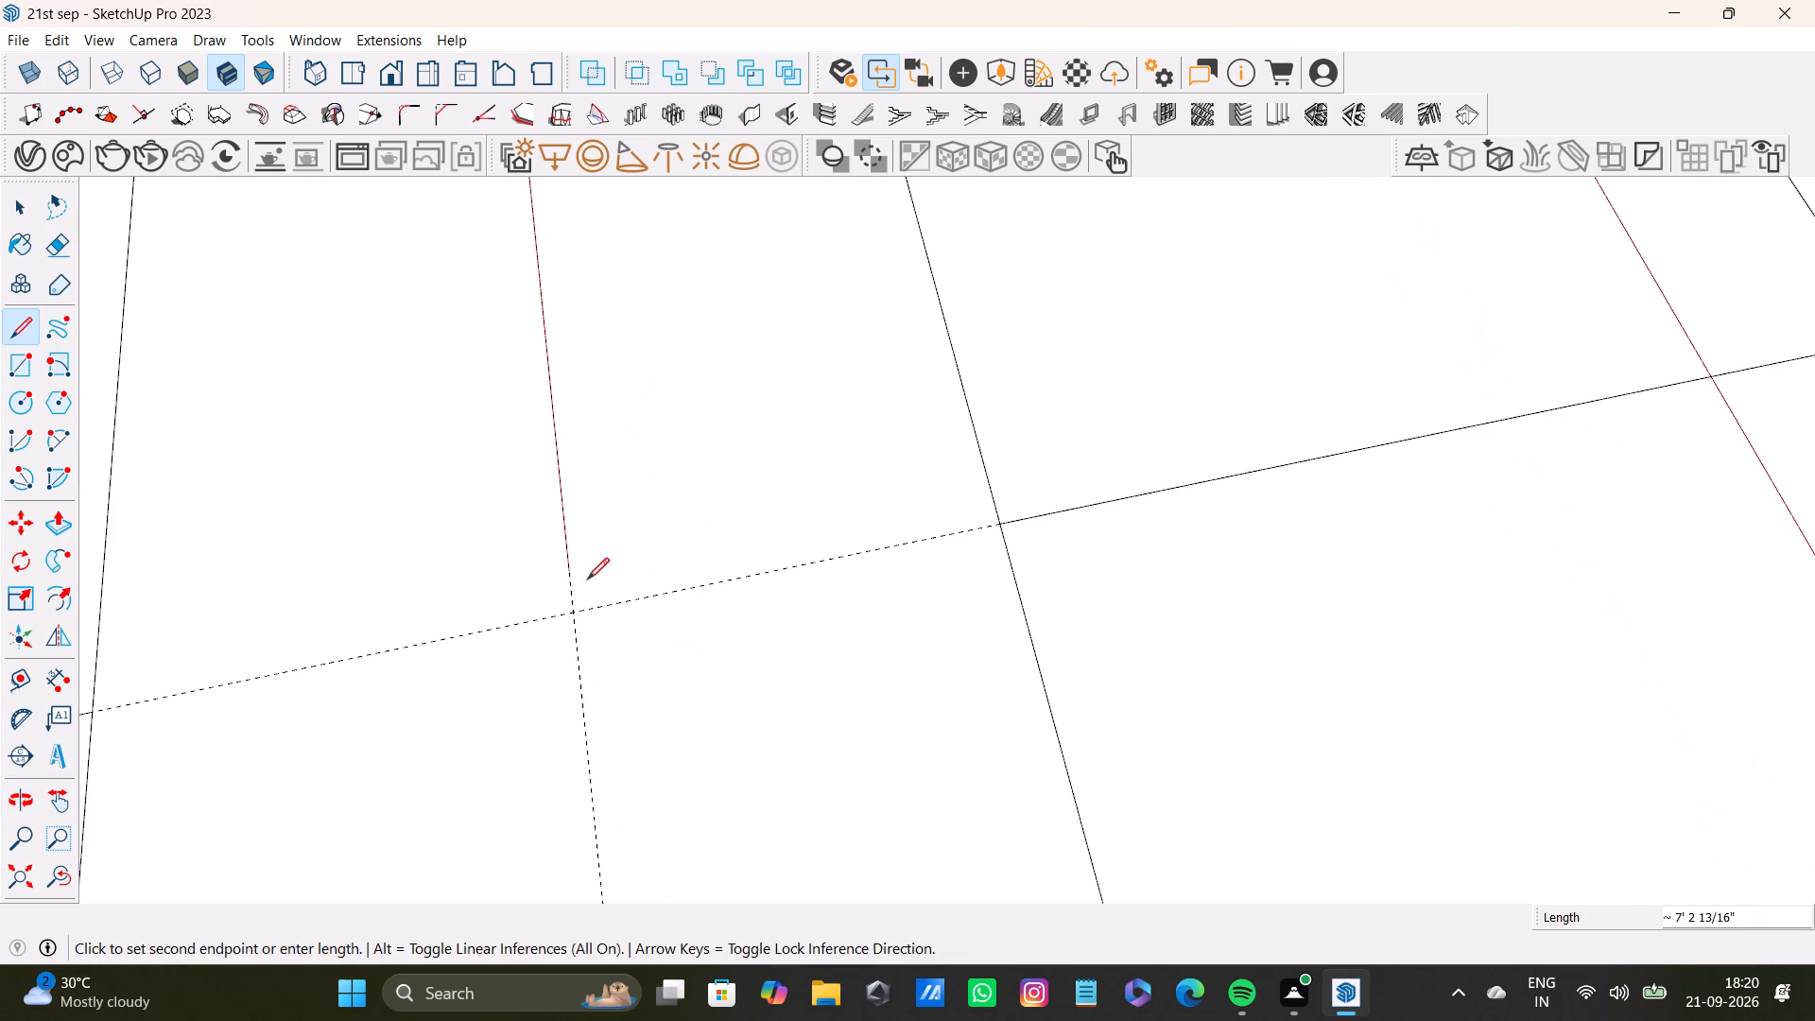
left_click(576, 606)
left_click(994, 520)
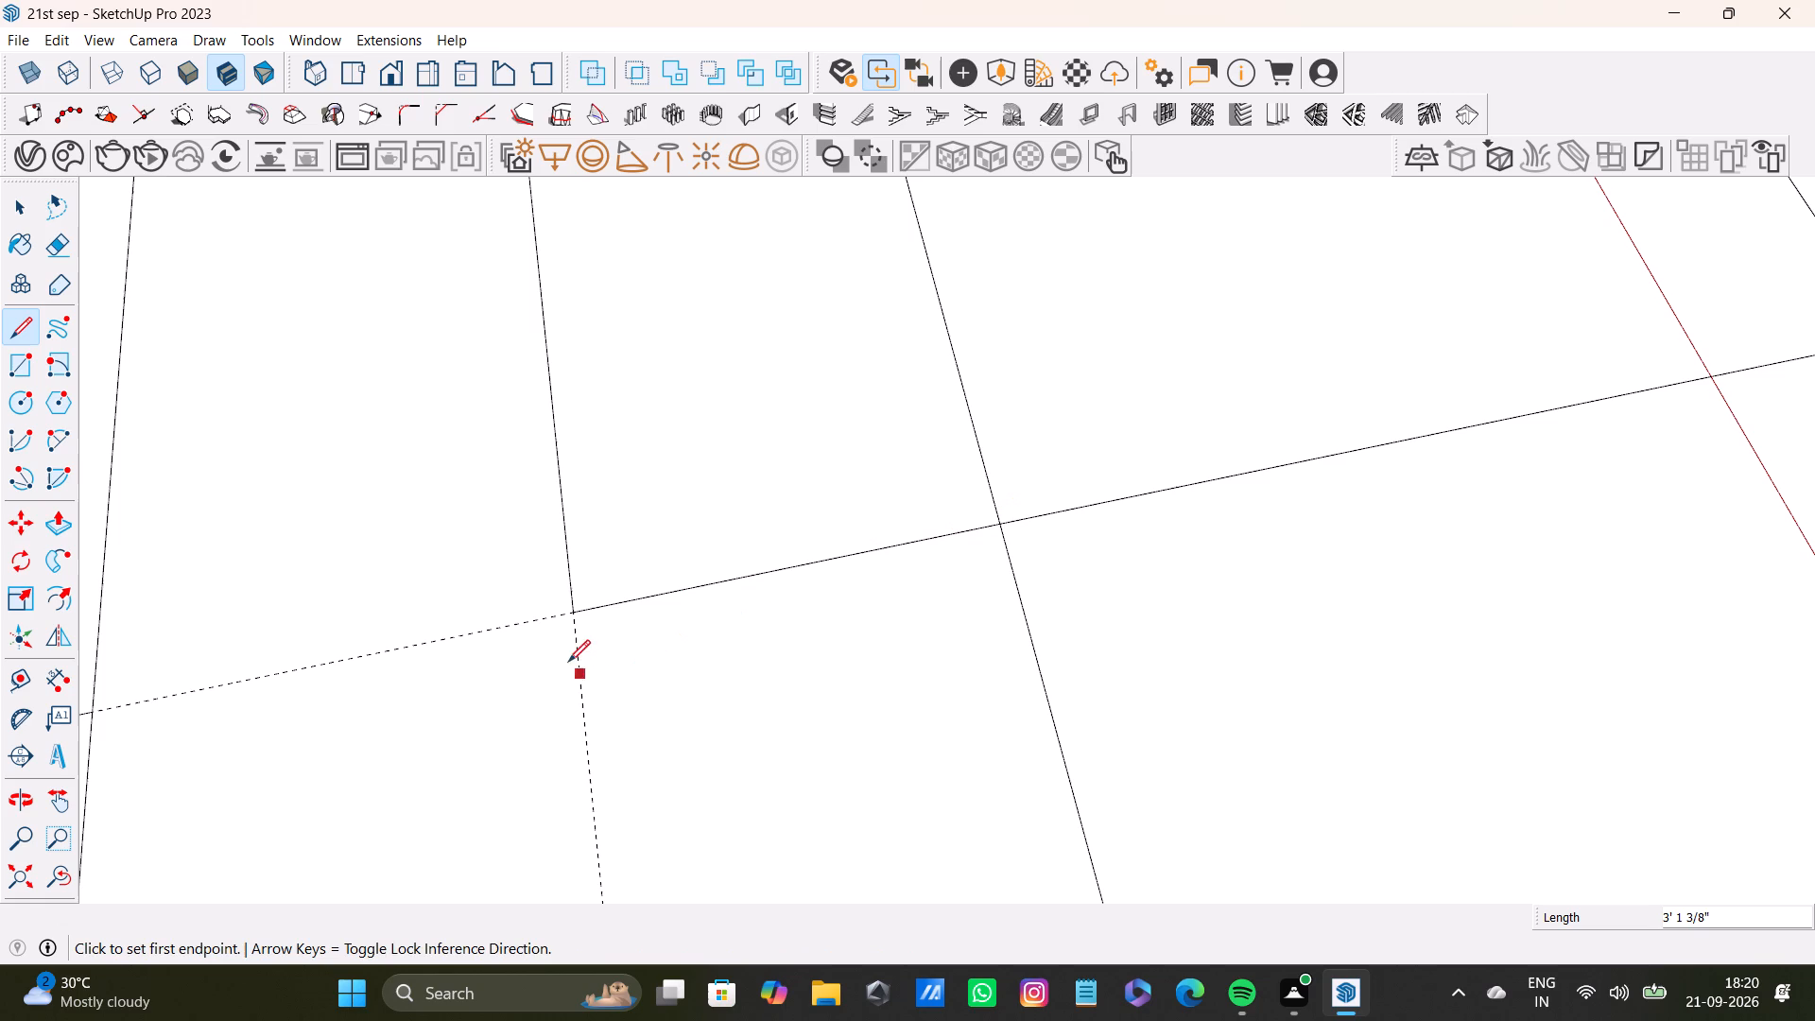
left_click(564, 617)
middle_click_drag(274, 635, 692, 521, "shift")
left_click(529, 586)
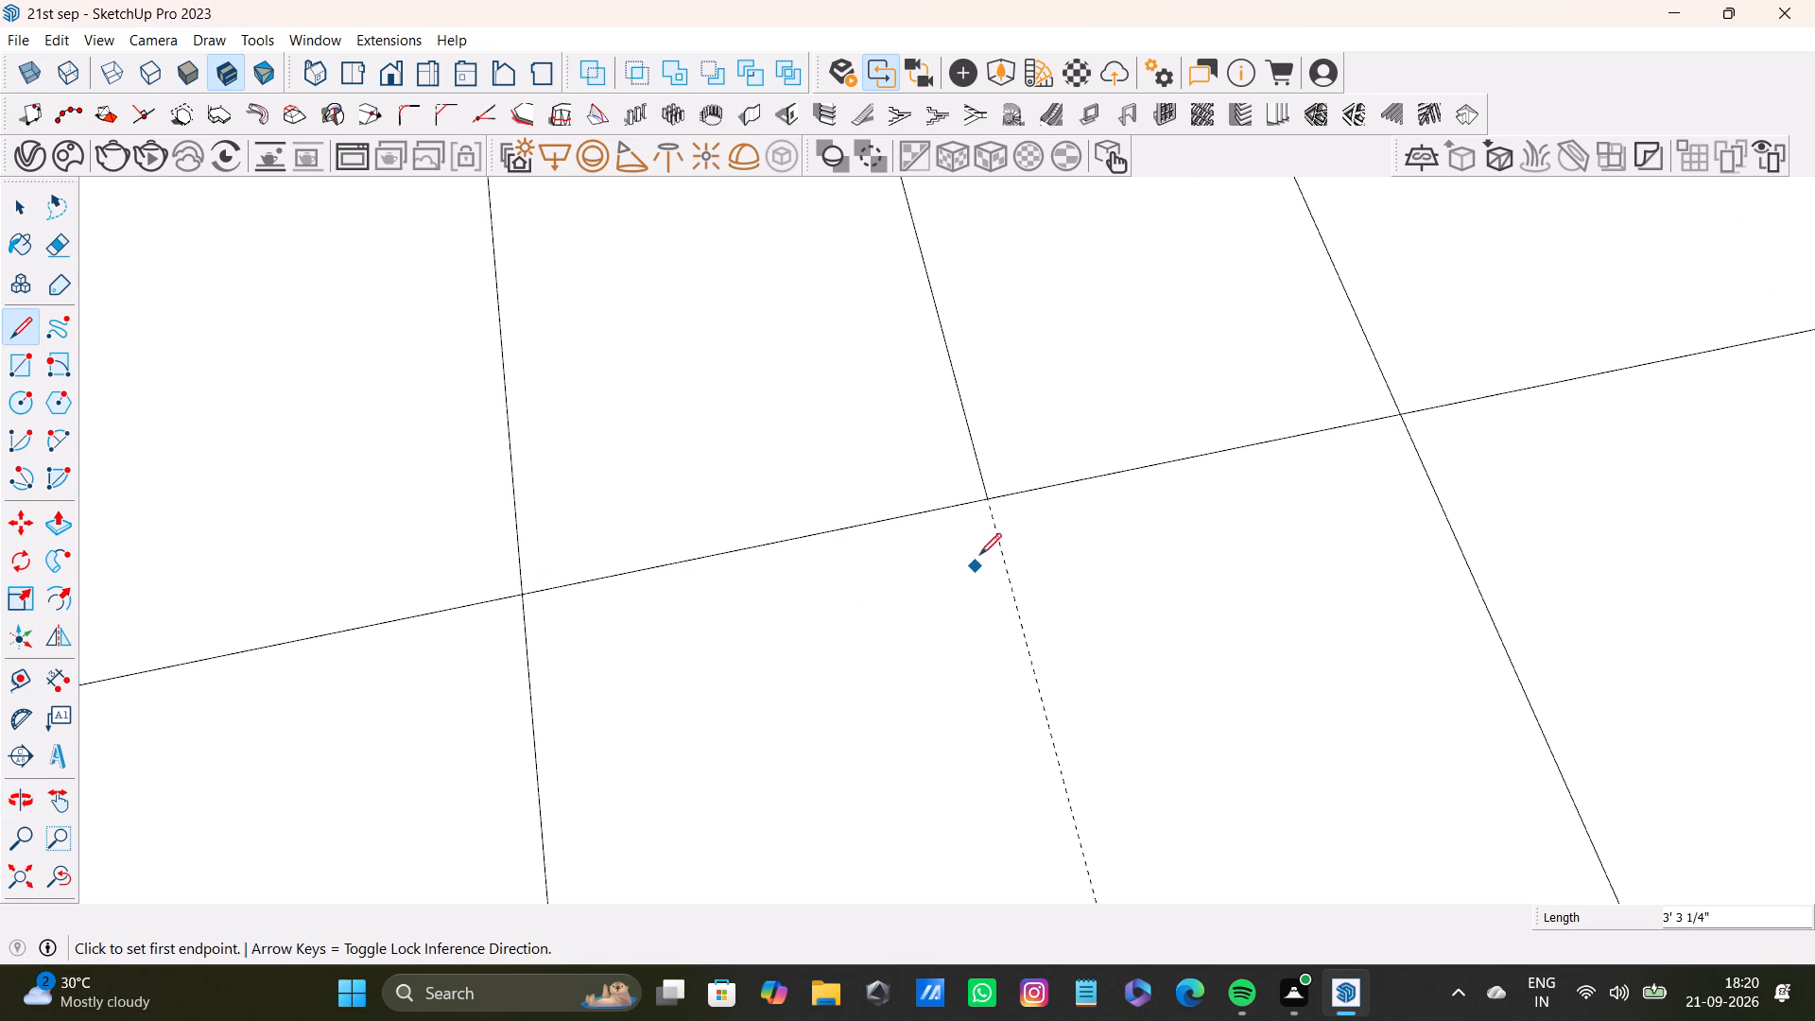
Draw the following cell's middle line in the fifth strip, with cross lines about 3' 1 3/8" and 3' 3 1/4" to the strip sides.
left_click(994, 493)
middle_click_drag(1048, 687, 872, 253, "shift")
scroll(931, 522, "down", 7)
middle_click_drag(970, 689, 938, 588, "shift")
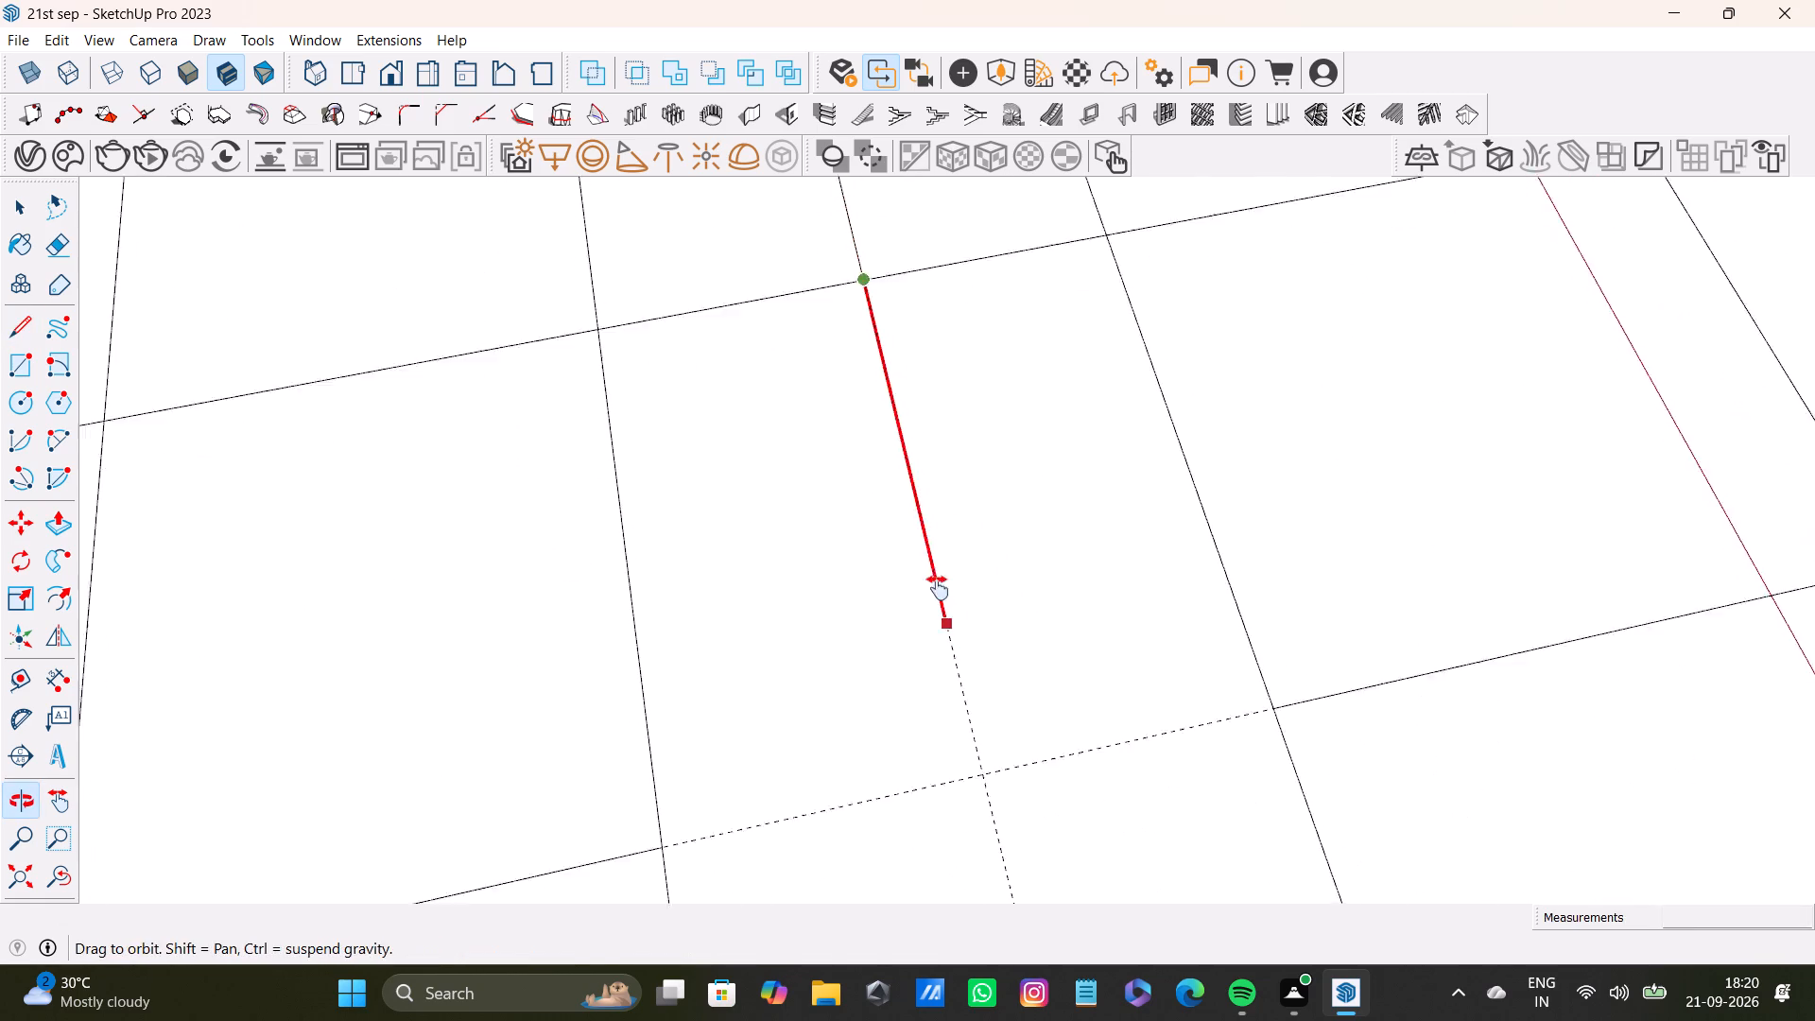
middle_click_drag(938, 588, 925, 531, "shift")
left_click(969, 681)
left_click(1251, 623)
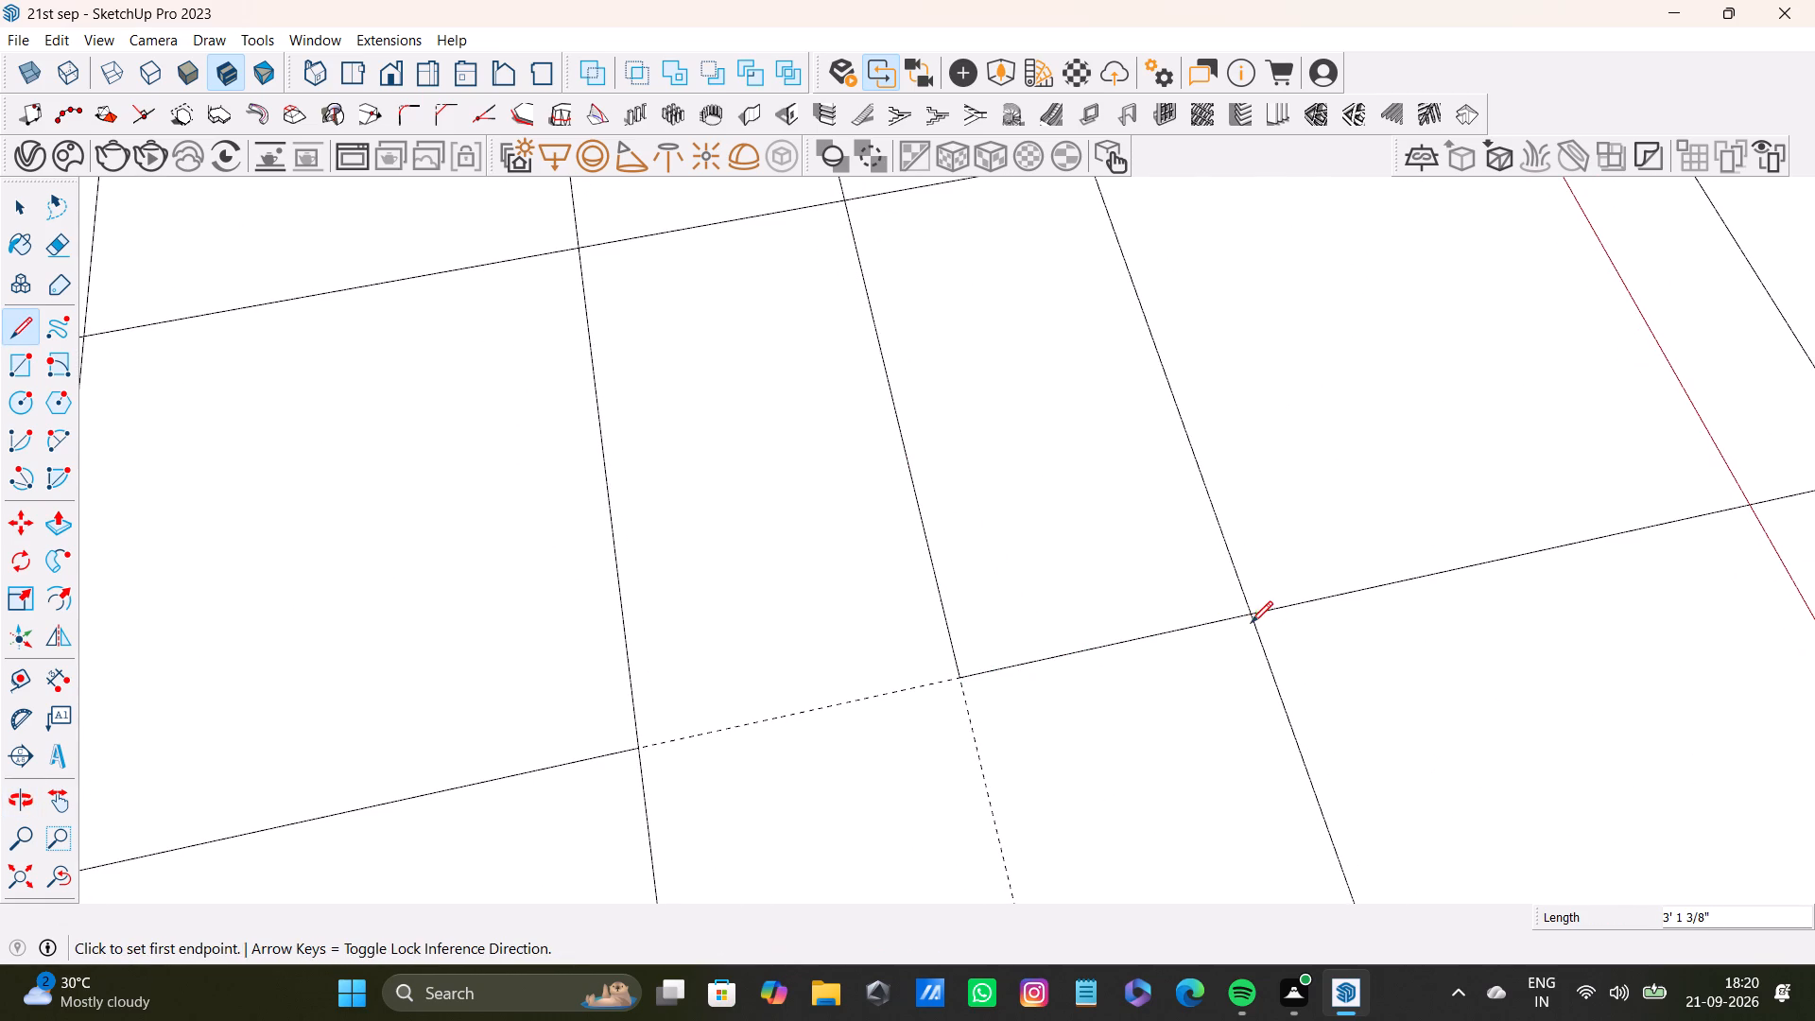
left_click_drag(957, 675, 939, 674)
left_click(635, 745)
Extend the middle line to the next cross guide of the fifth strip and draw cross lines to both strip sides.
left_click_drag(959, 675, 962, 684)
middle_click_drag(980, 811, 911, 390)
left_click(1014, 782)
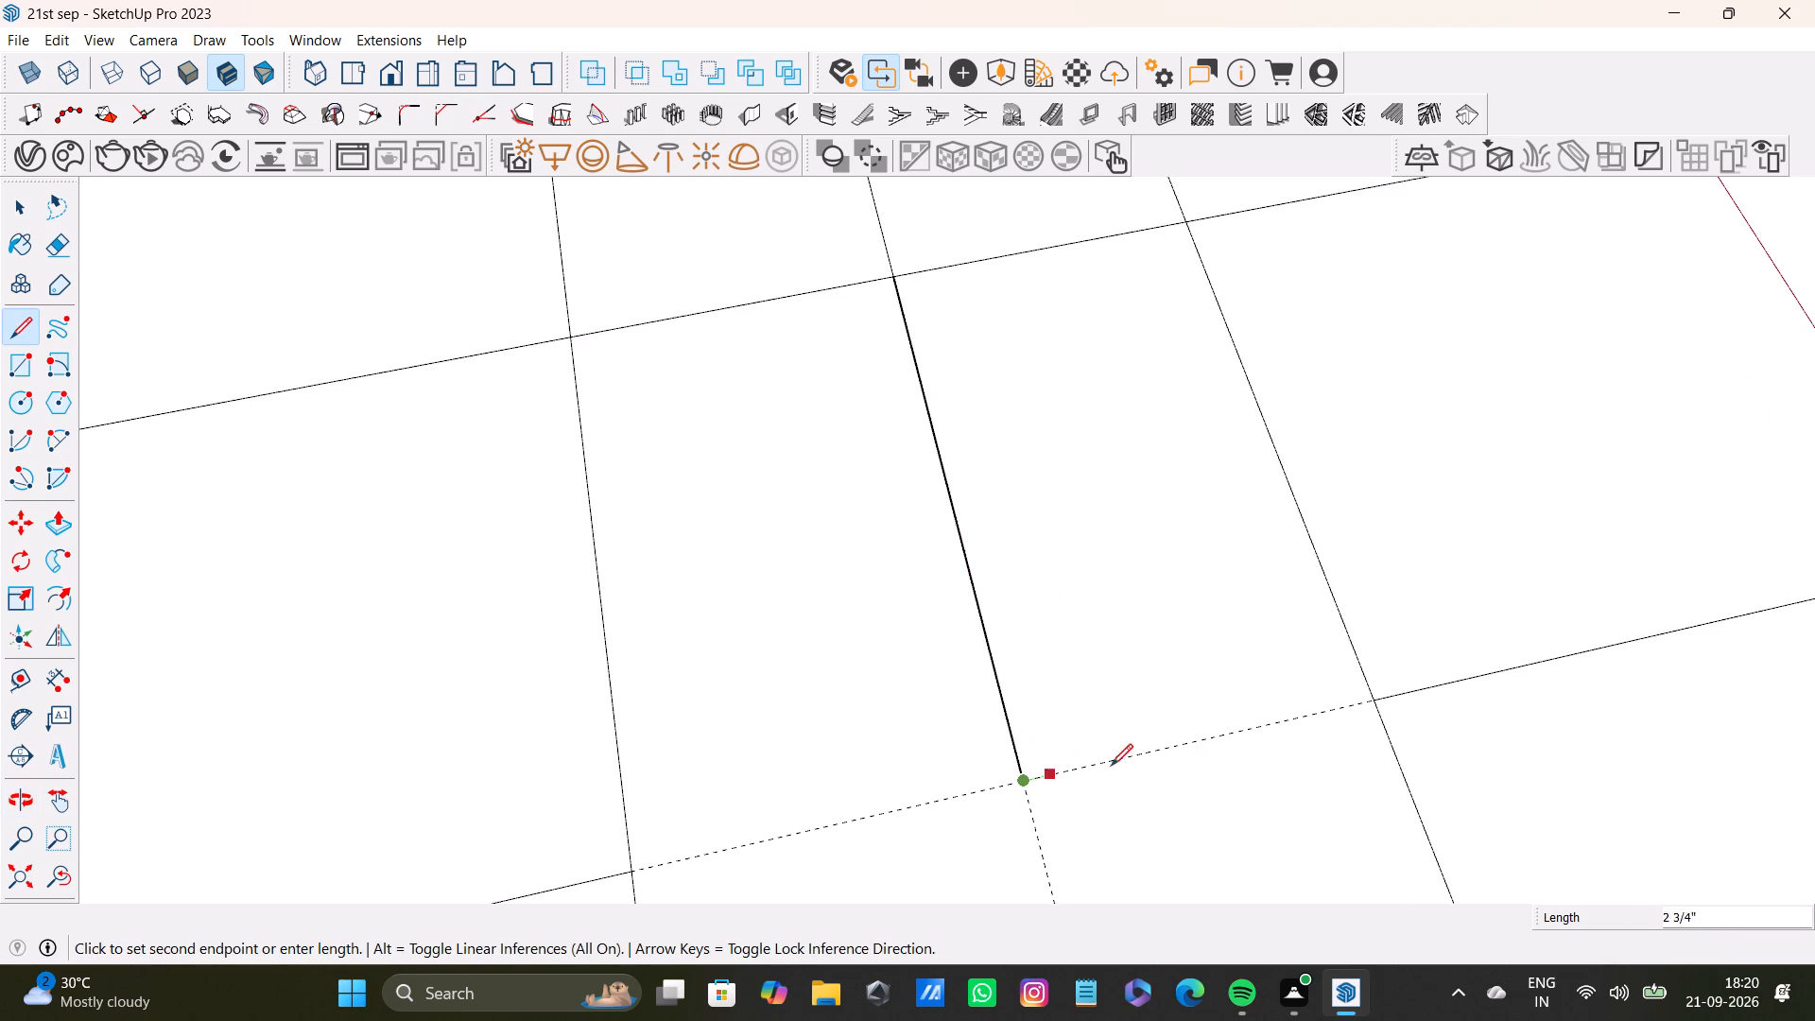
left_click(1382, 701)
left_click_drag(1026, 778, 991, 787)
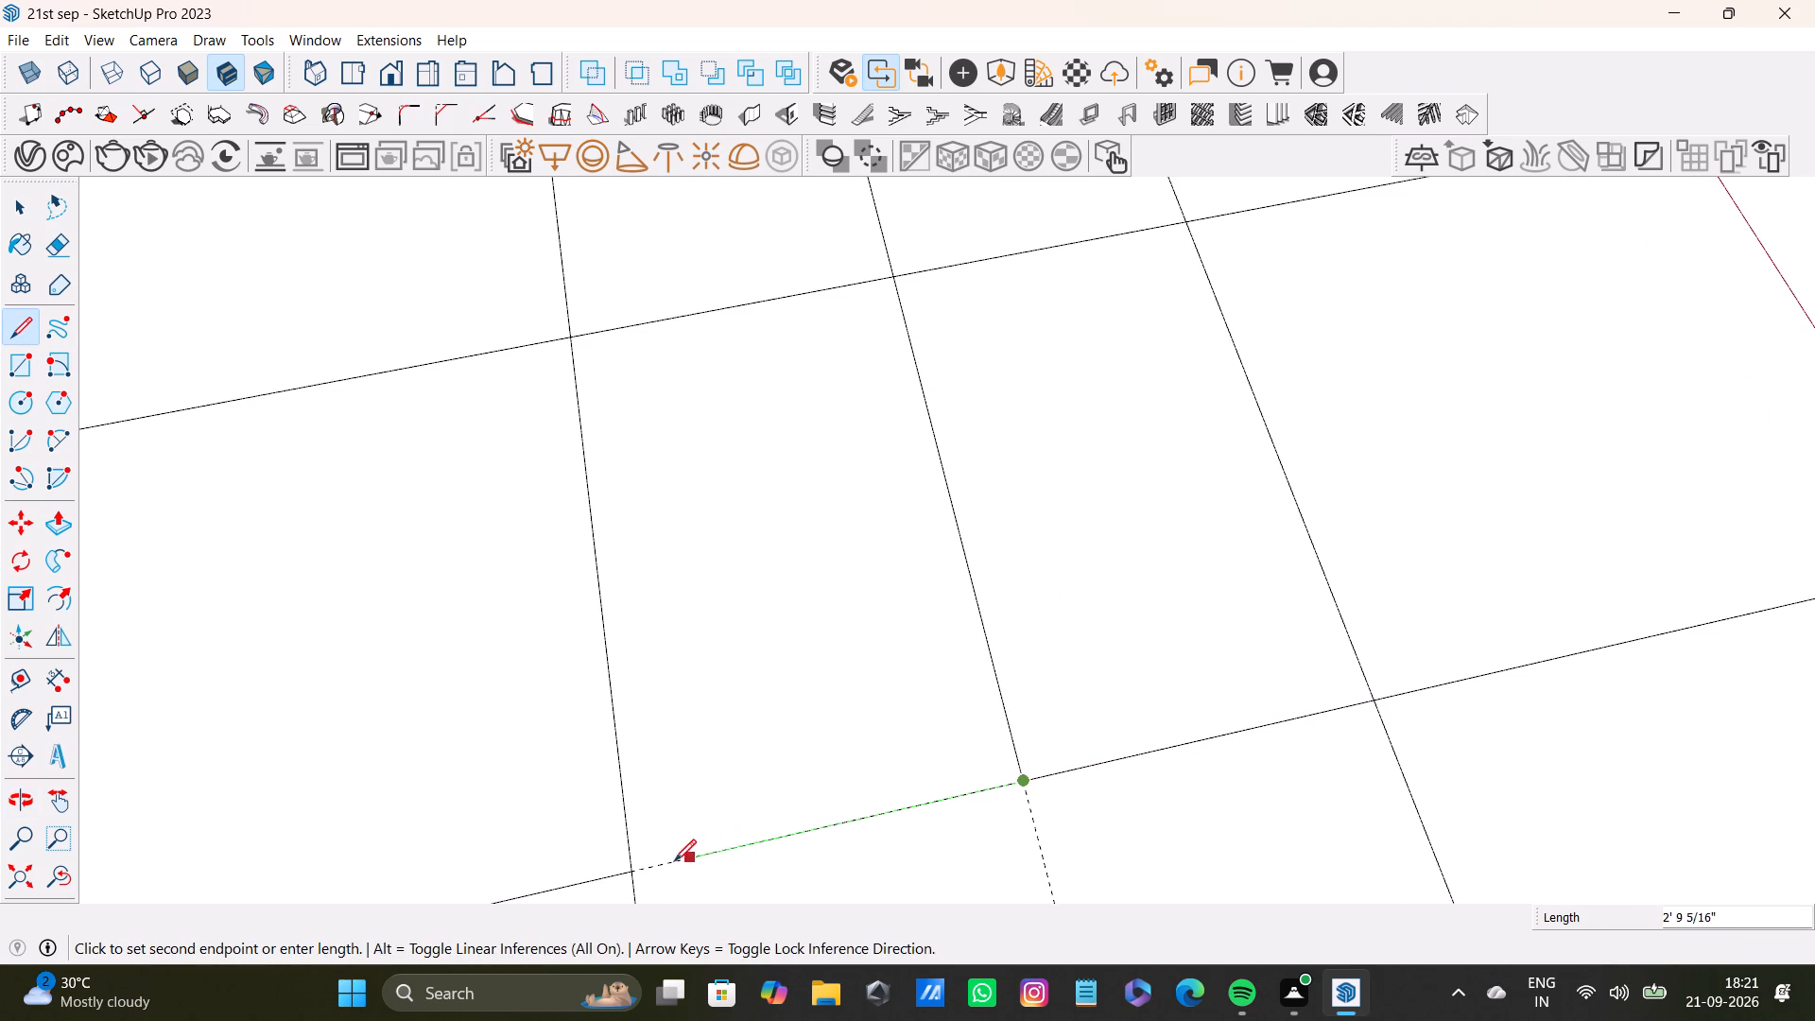
left_click(632, 870)
Draw the middle line to the fifth strip's last cross guide, with cross lines to both sides, the one away from the red axis about 3' 3 1/4".
middle_click_drag(1014, 835, 869, 384)
scroll(870, 381, "up", 2)
left_click(881, 329)
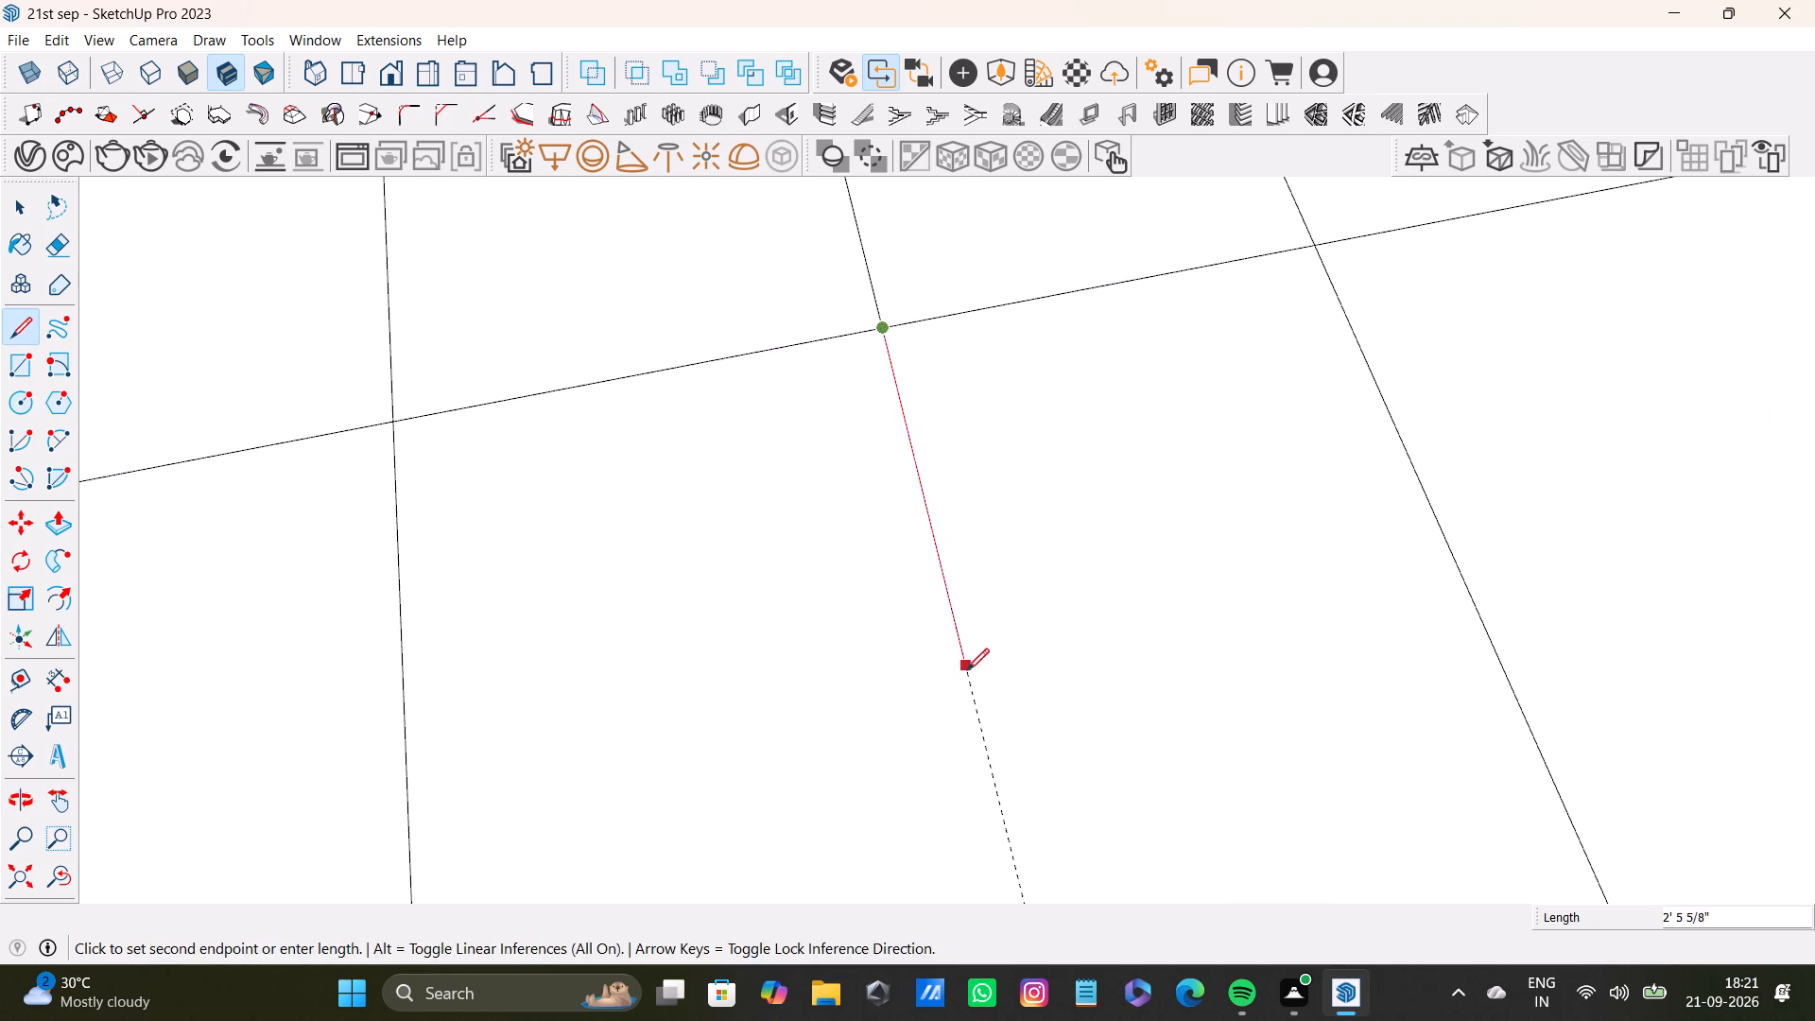
middle_click_drag(968, 674, 809, 123)
left_click_drag(941, 697, 952, 694)
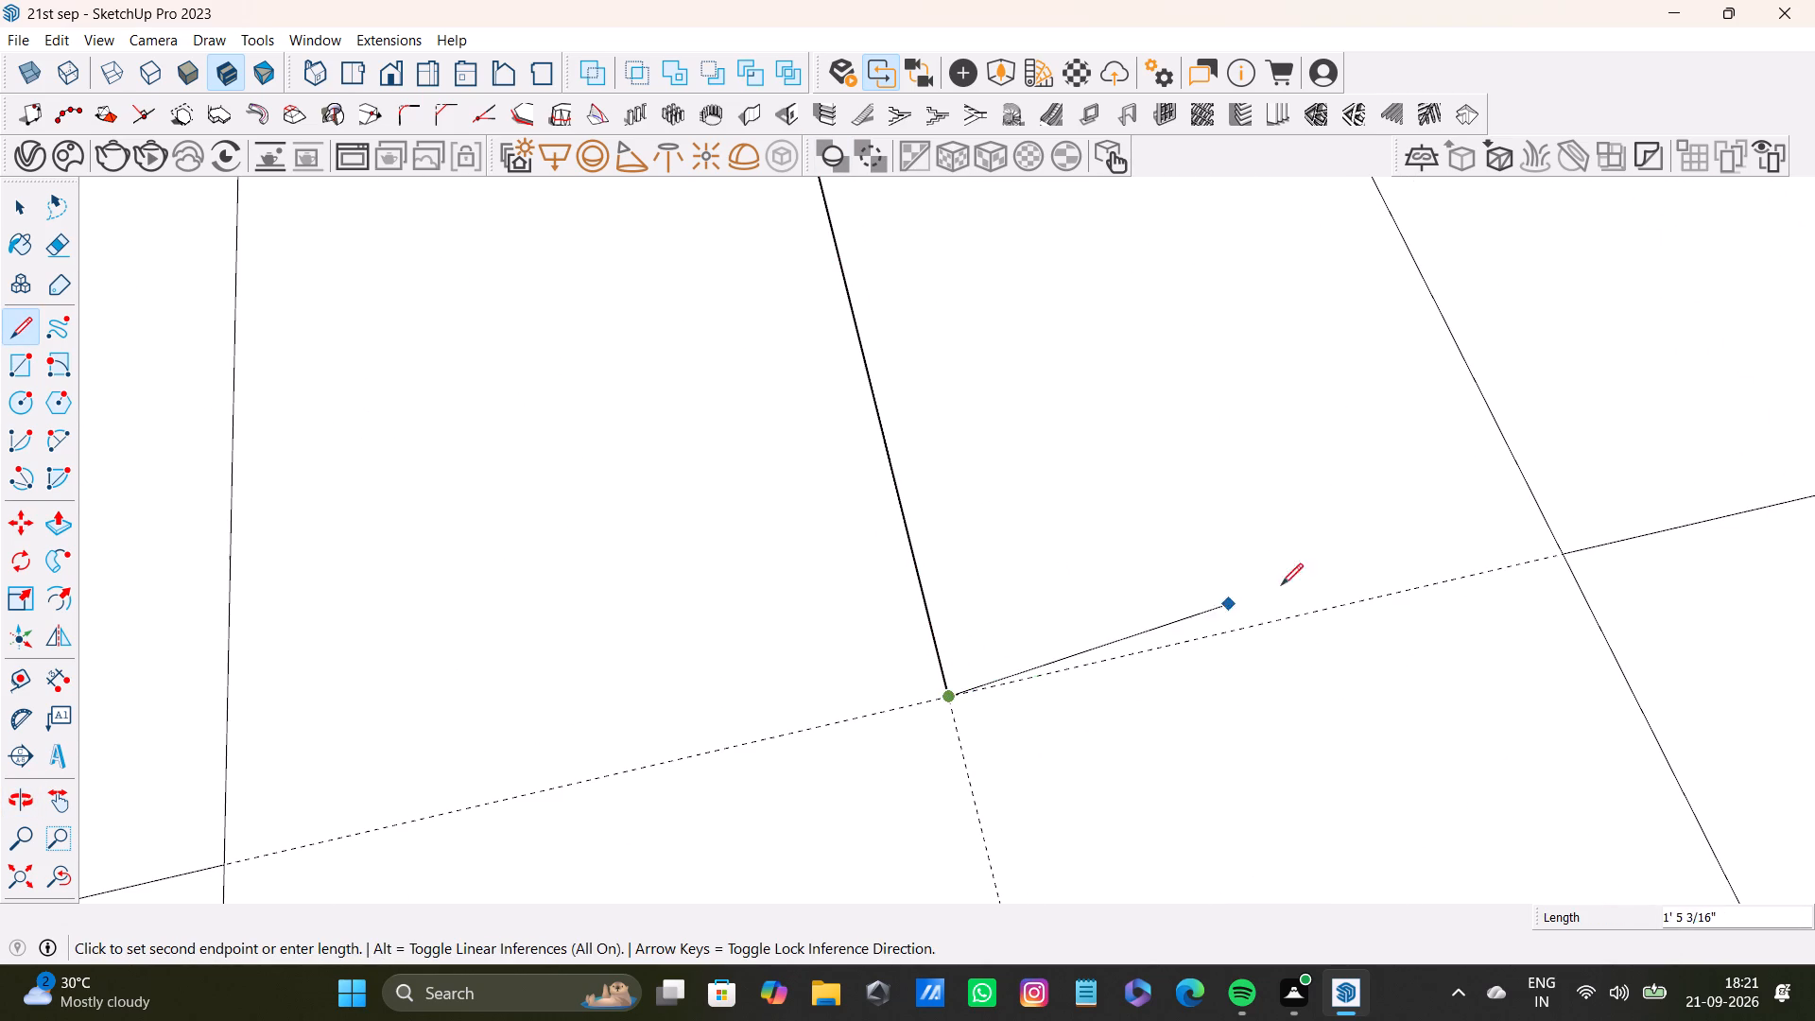
left_click(1571, 552)
left_click_drag(953, 690, 923, 692)
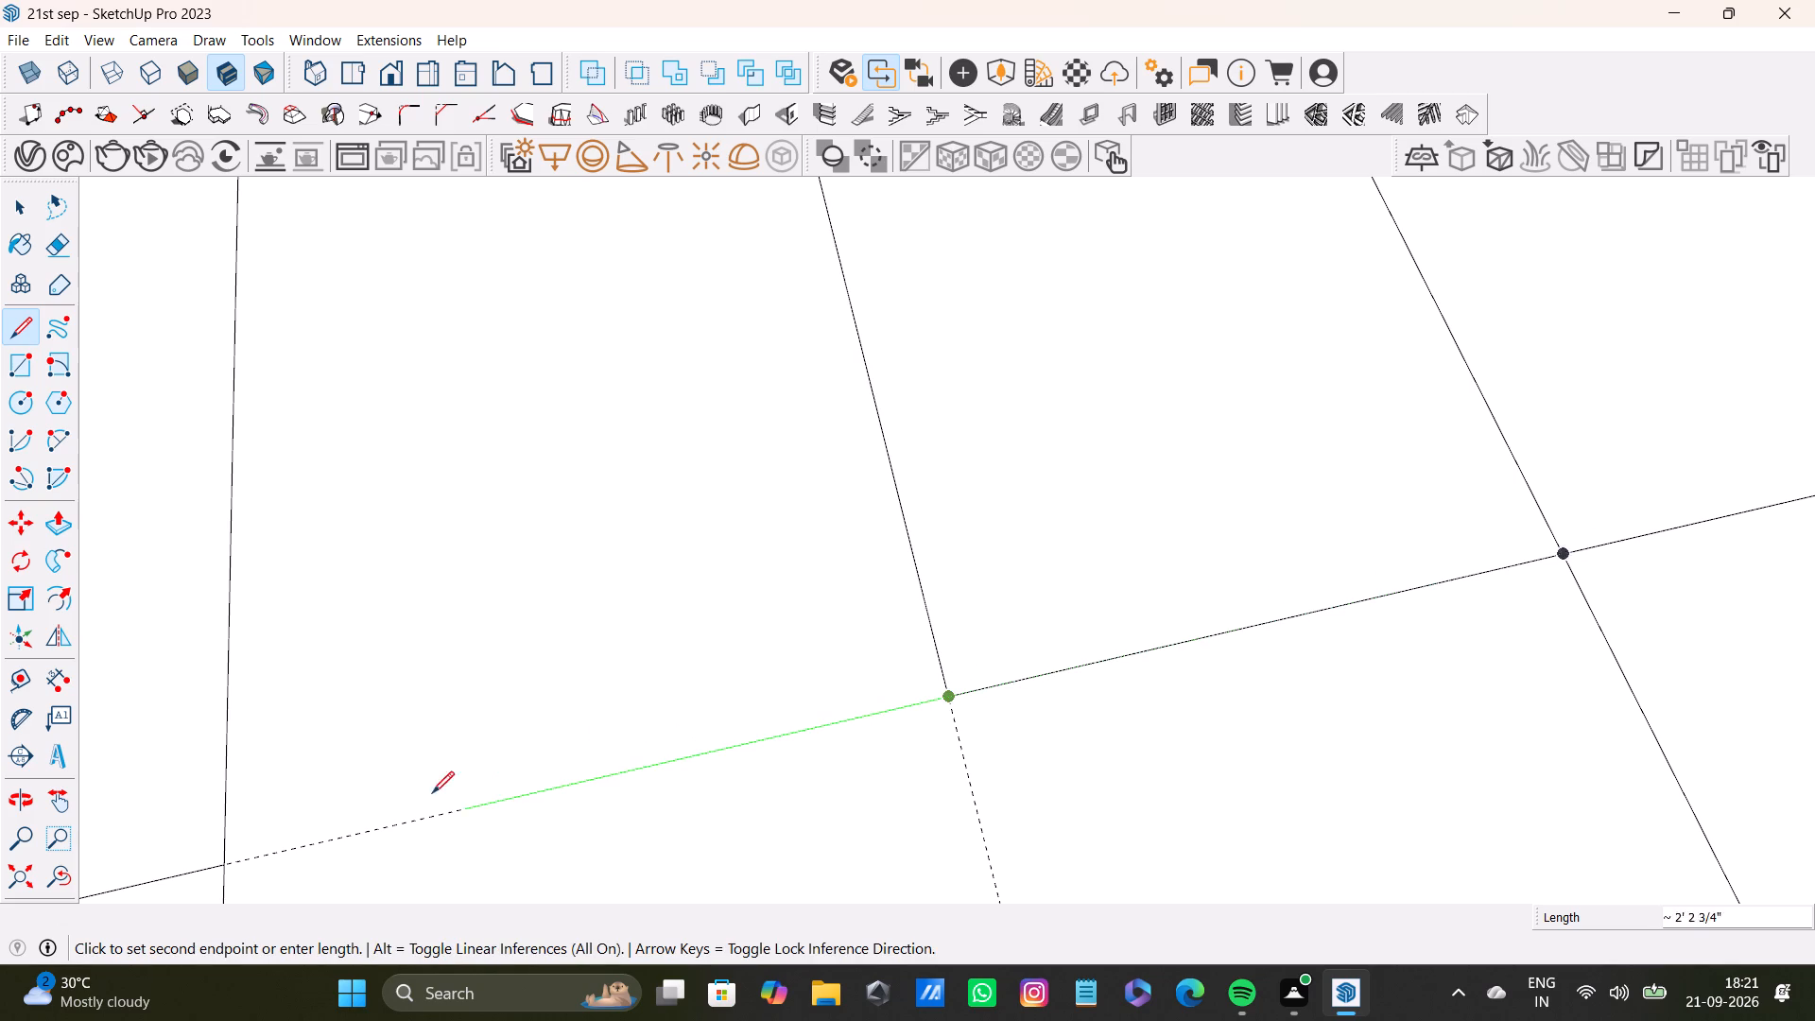
left_click(227, 857)
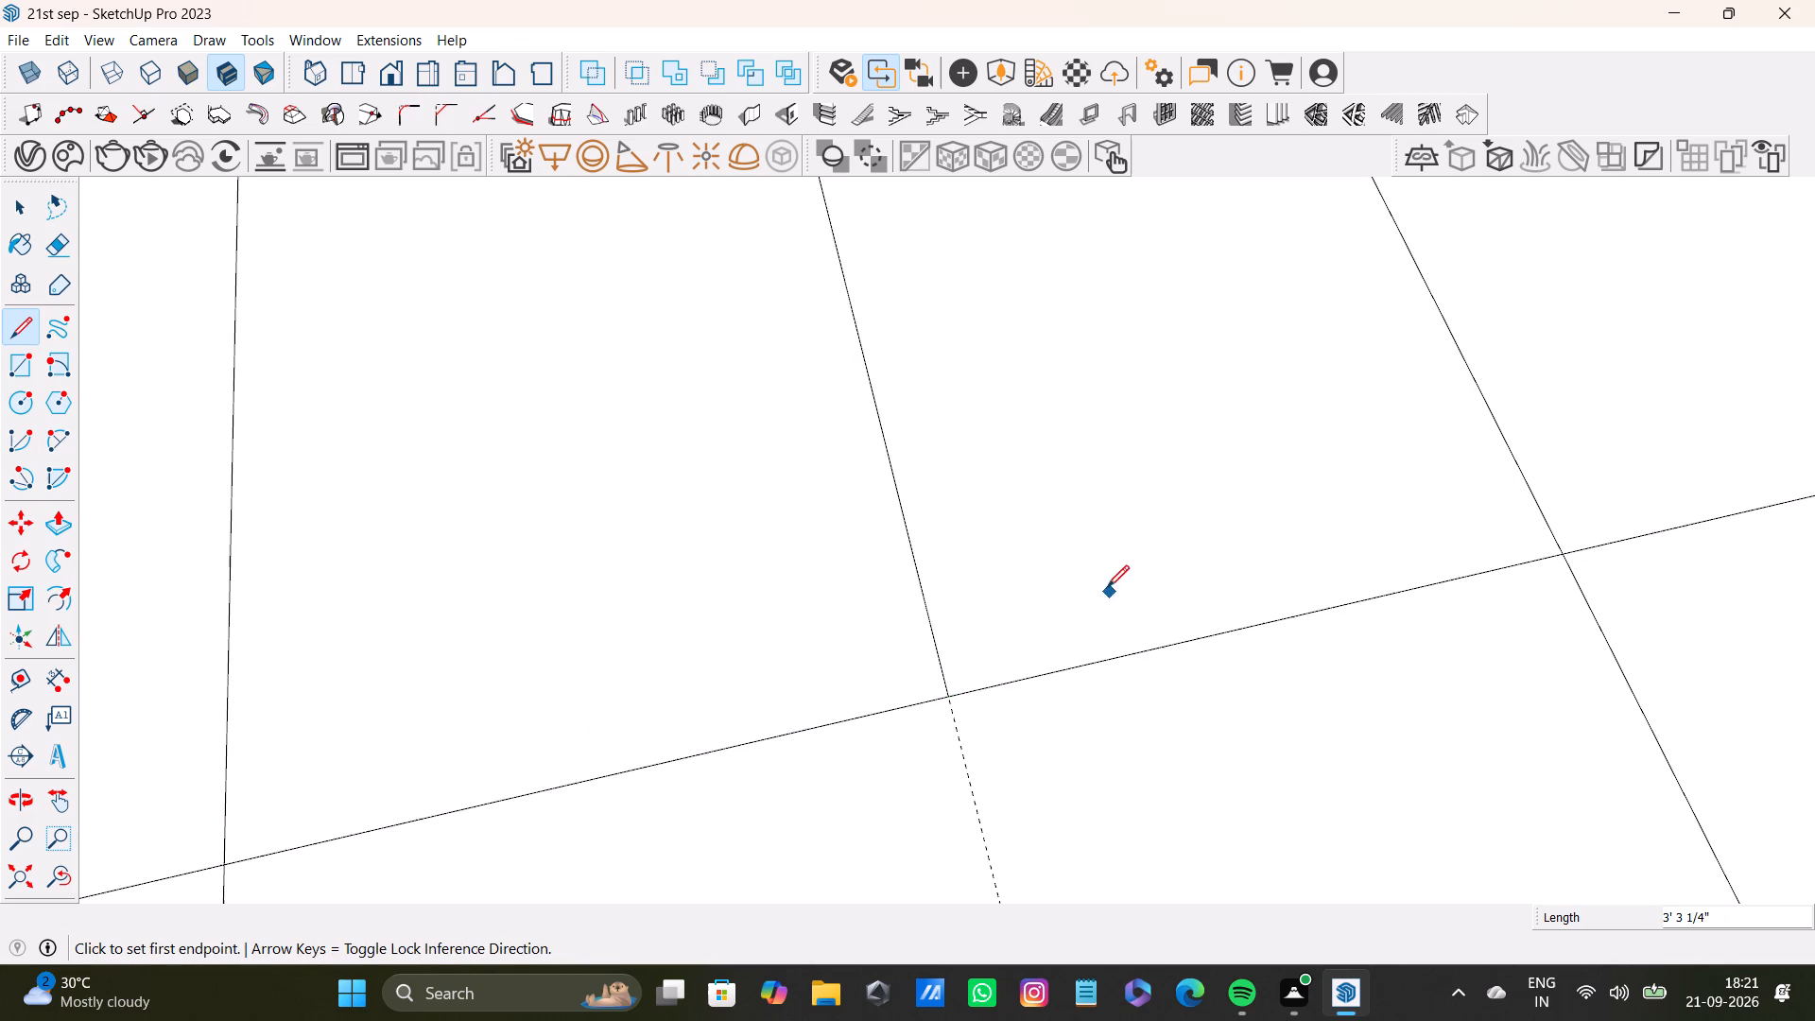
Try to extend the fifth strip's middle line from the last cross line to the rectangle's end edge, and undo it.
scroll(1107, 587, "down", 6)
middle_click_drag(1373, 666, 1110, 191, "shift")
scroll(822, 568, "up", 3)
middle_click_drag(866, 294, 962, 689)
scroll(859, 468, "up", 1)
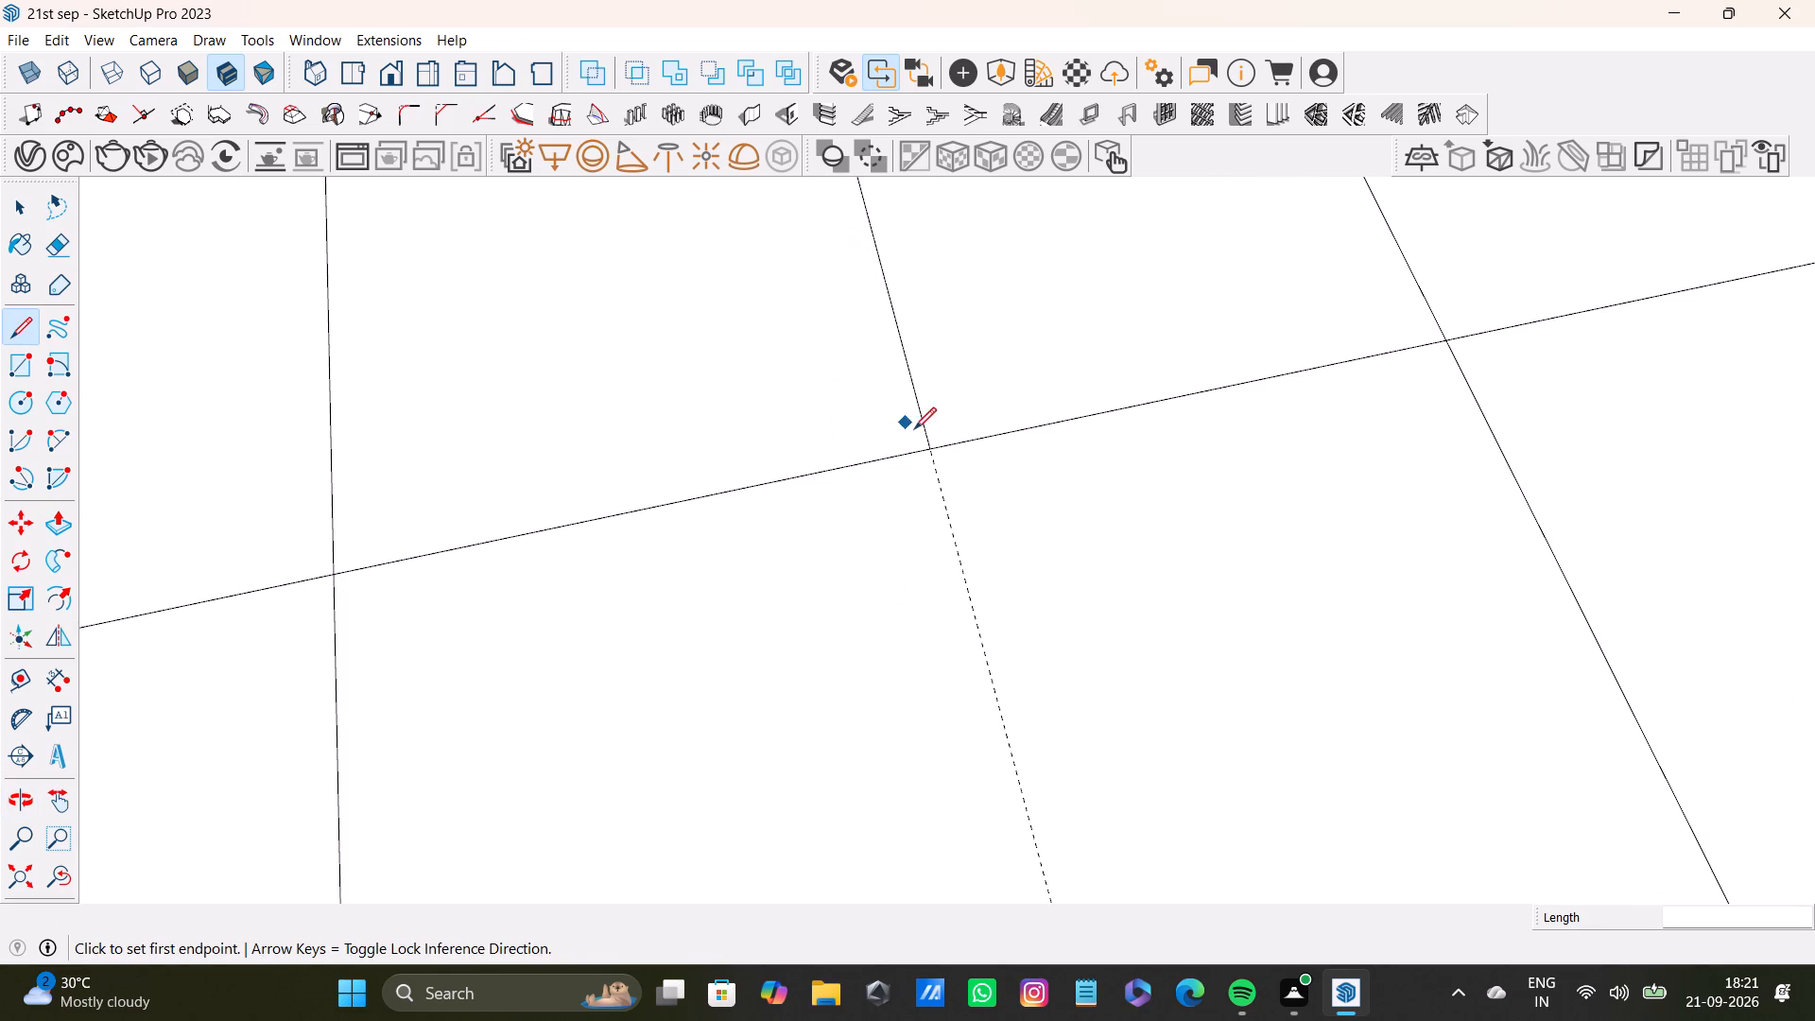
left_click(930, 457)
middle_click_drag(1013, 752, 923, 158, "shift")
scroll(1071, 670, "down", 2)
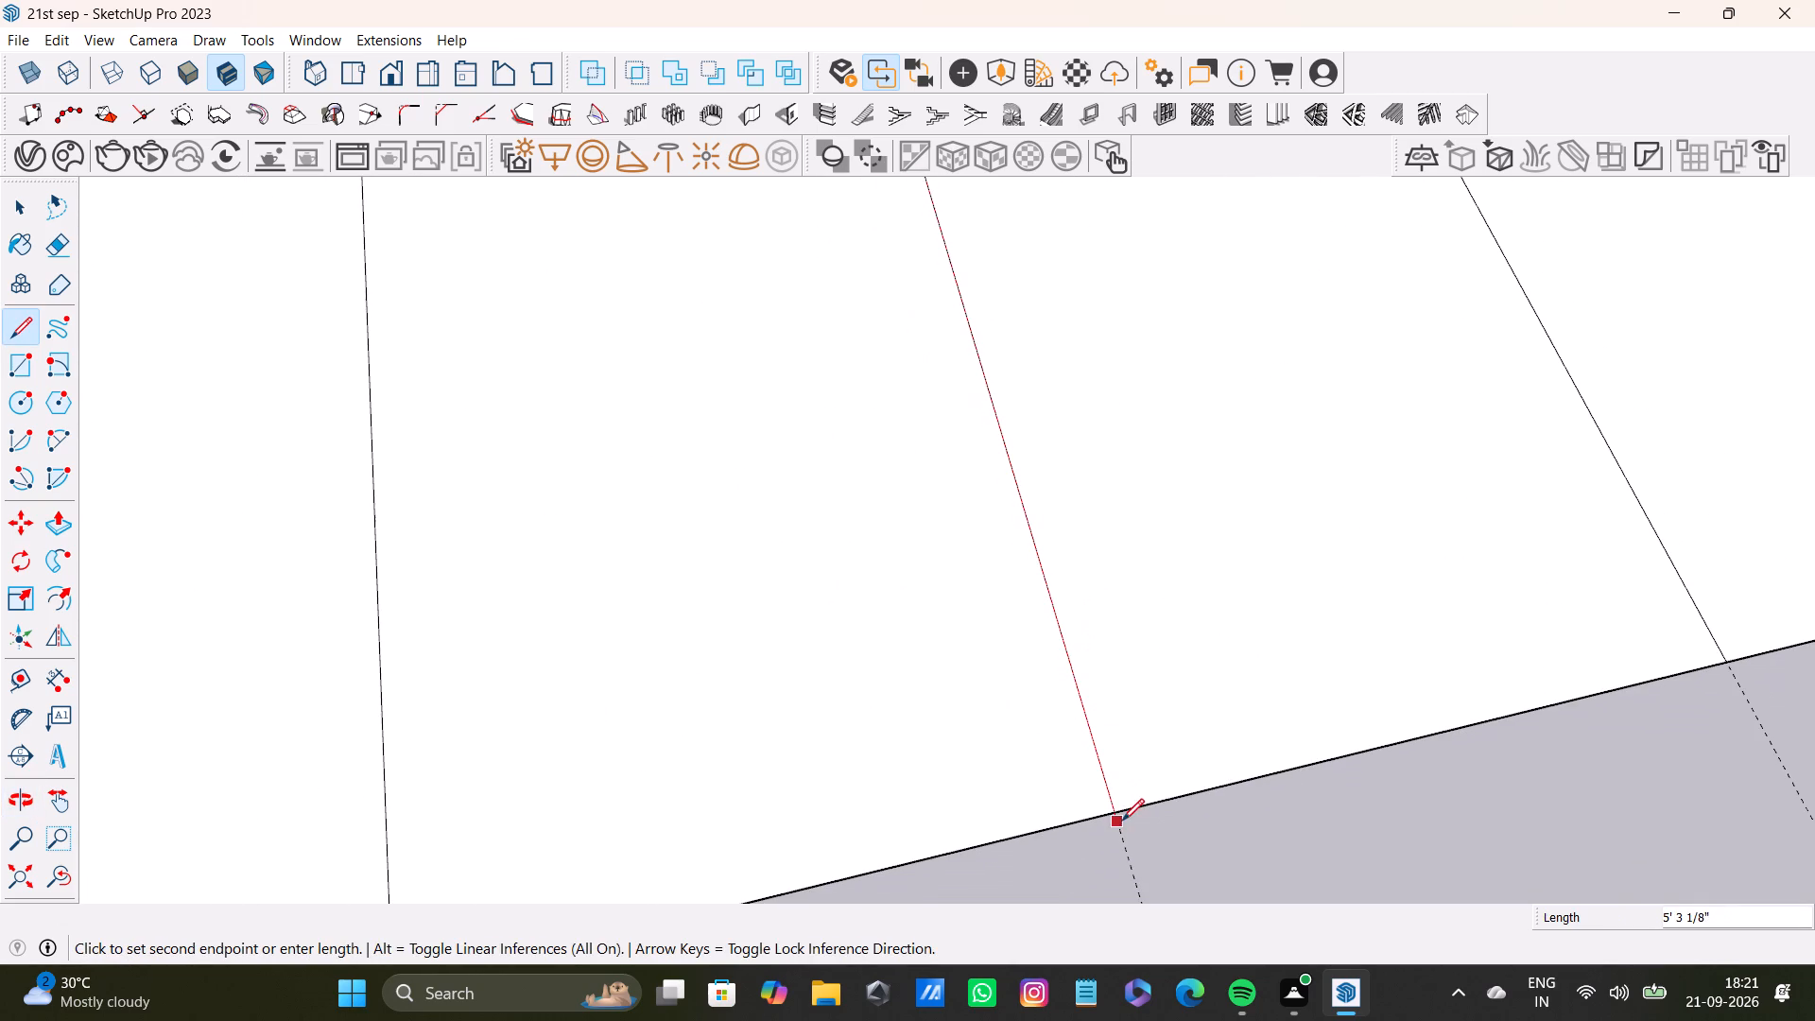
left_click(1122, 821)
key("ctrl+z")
Draw the fifth strip's final middle line segment along the guide from the last cross line to the rectangle's end edge.
middle_click_drag(934, 407, 1030, 871, "shift")
scroll(882, 423, "up", 3)
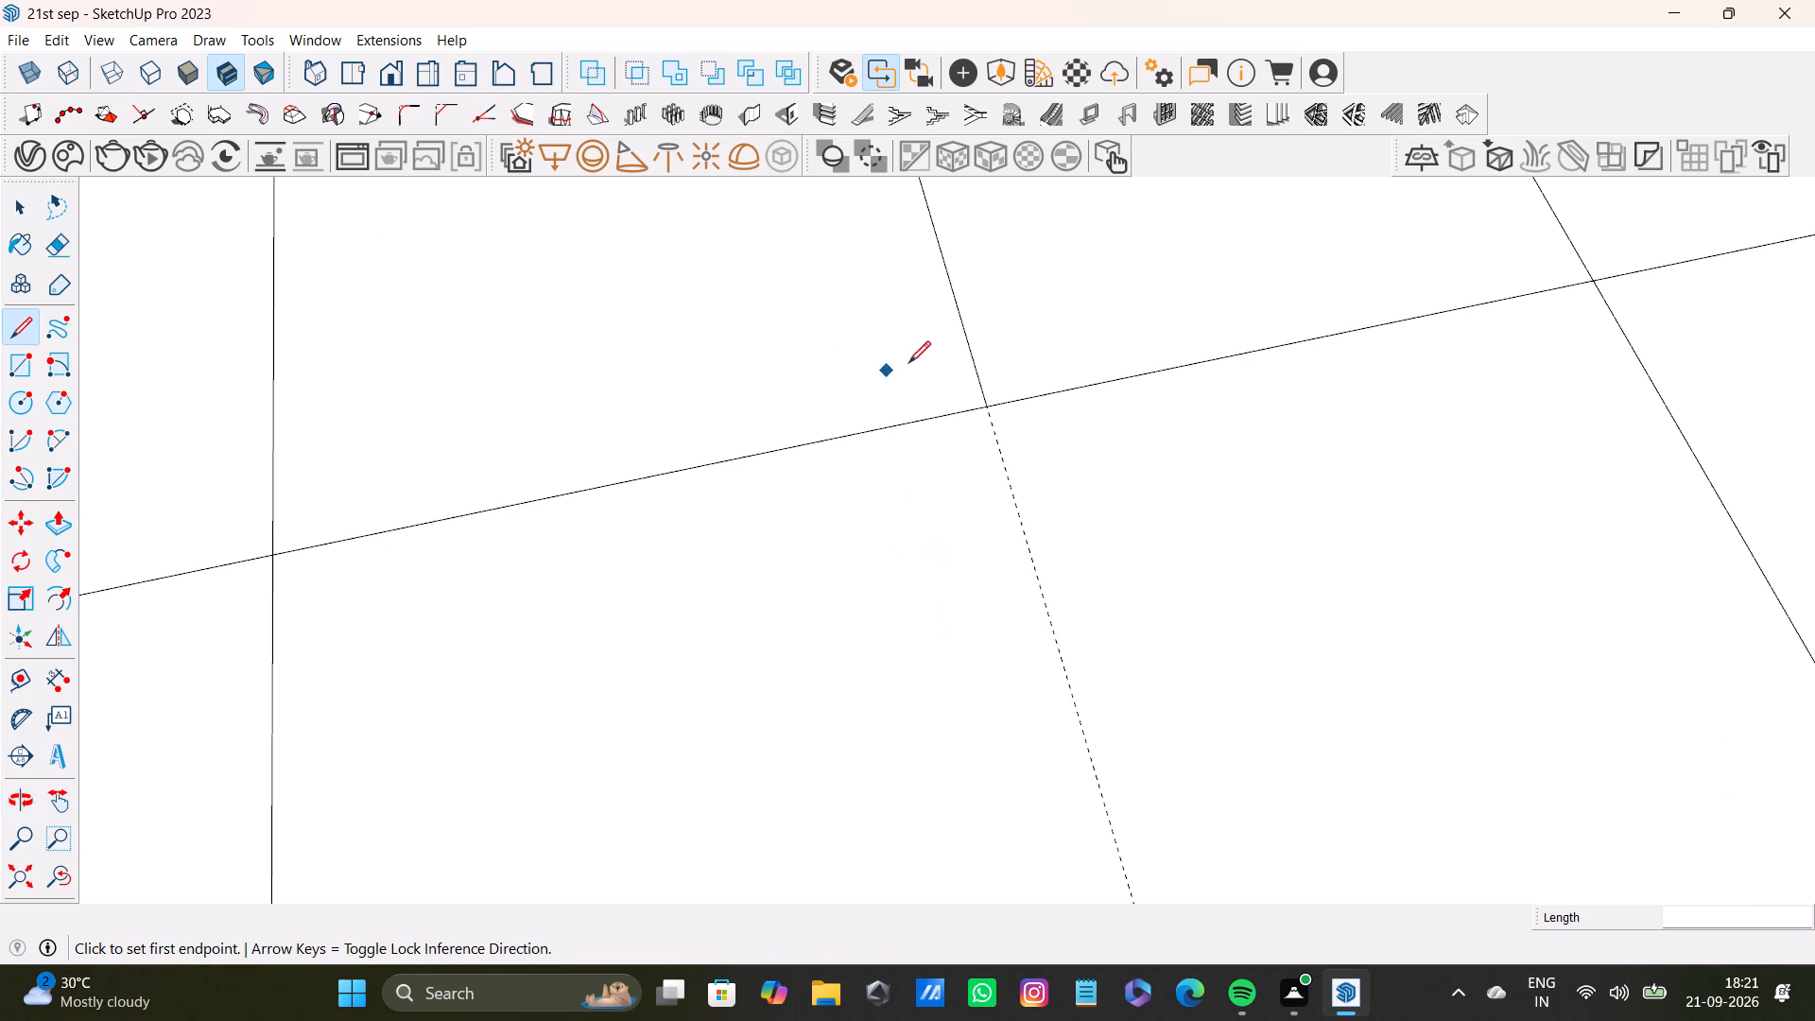
left_click(990, 407)
scroll(1036, 638, "down", 2)
middle_click_drag(1043, 746, 957, 305, "shift")
scroll(1011, 558, "down", 2)
middle_click_drag(1063, 675, 1030, 458)
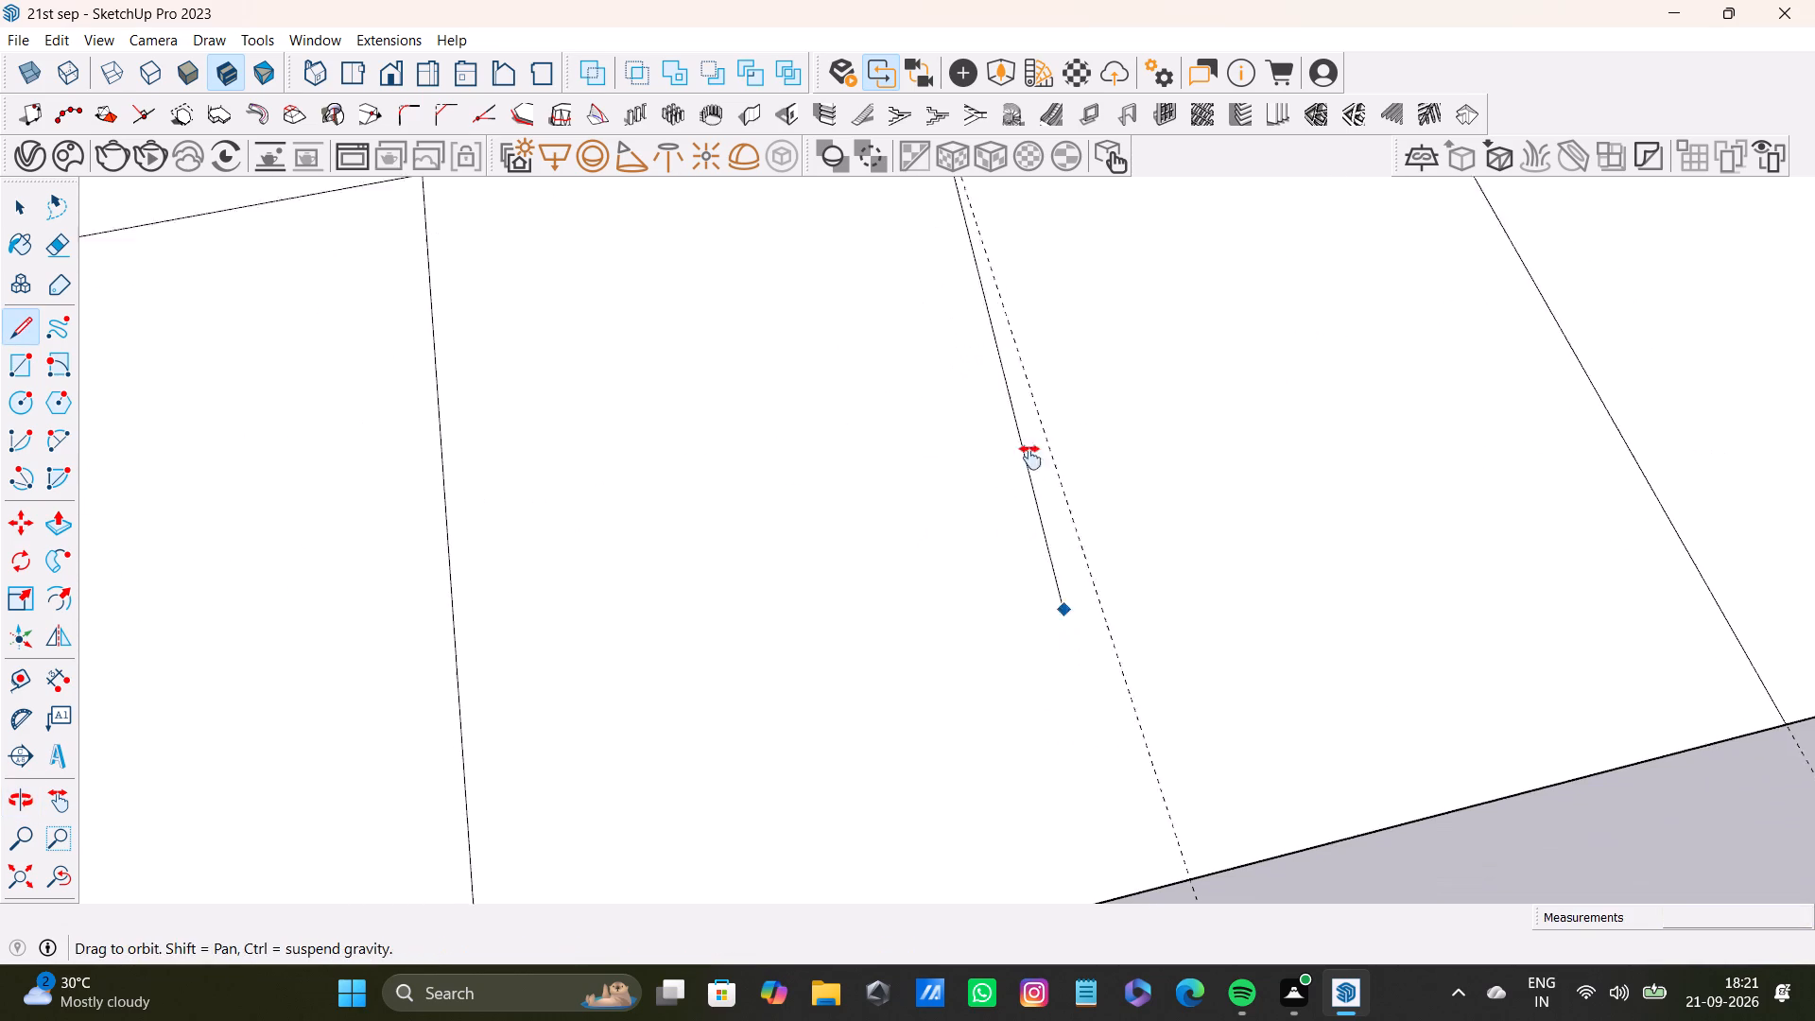
middle_click_drag(1030, 458, 998, 265)
left_click(1115, 495)
scroll(1107, 496, "down", 9)
key("space")
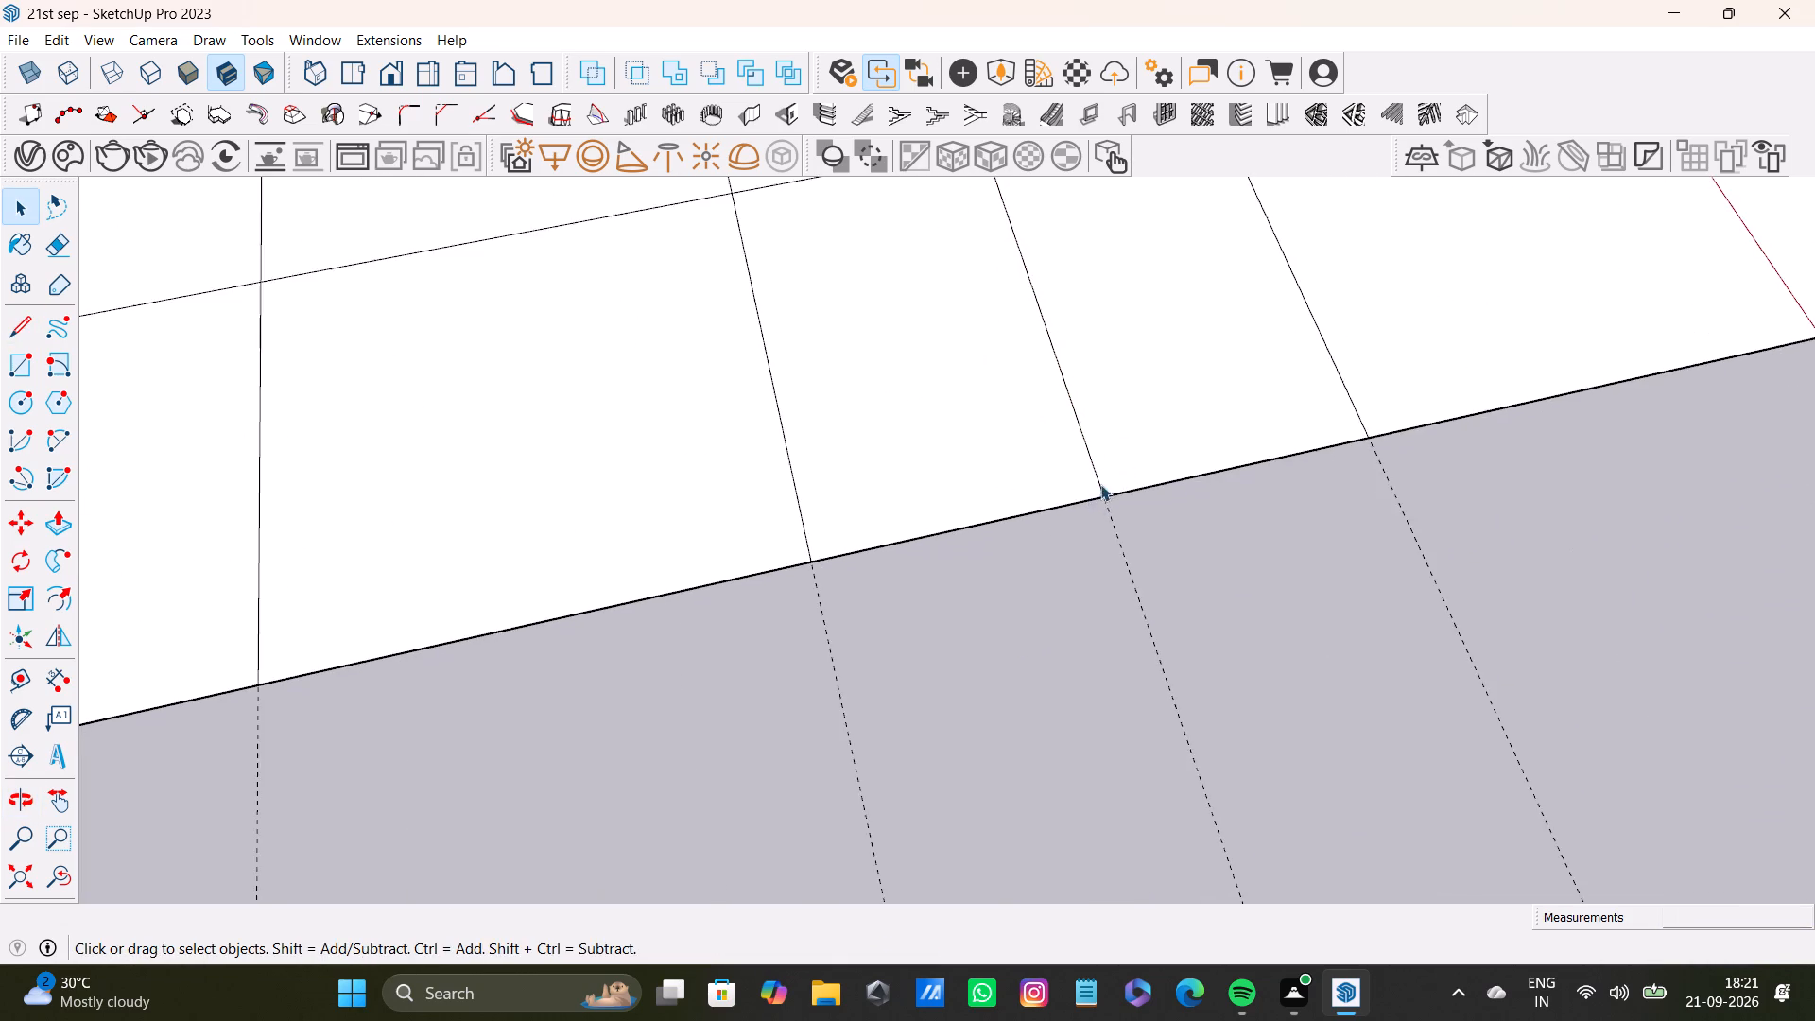
In the strip along the rectangle's long edge beside the red axis, draw the first cell's middle line and cross lines to both sides.
middle_click_drag(1177, 359, 1207, 720, "shift")
scroll(1199, 673, "down", 10, "shift")
middle_click_drag(1142, 617, 1001, 976, "shift")
scroll(1031, 533, "down", 5)
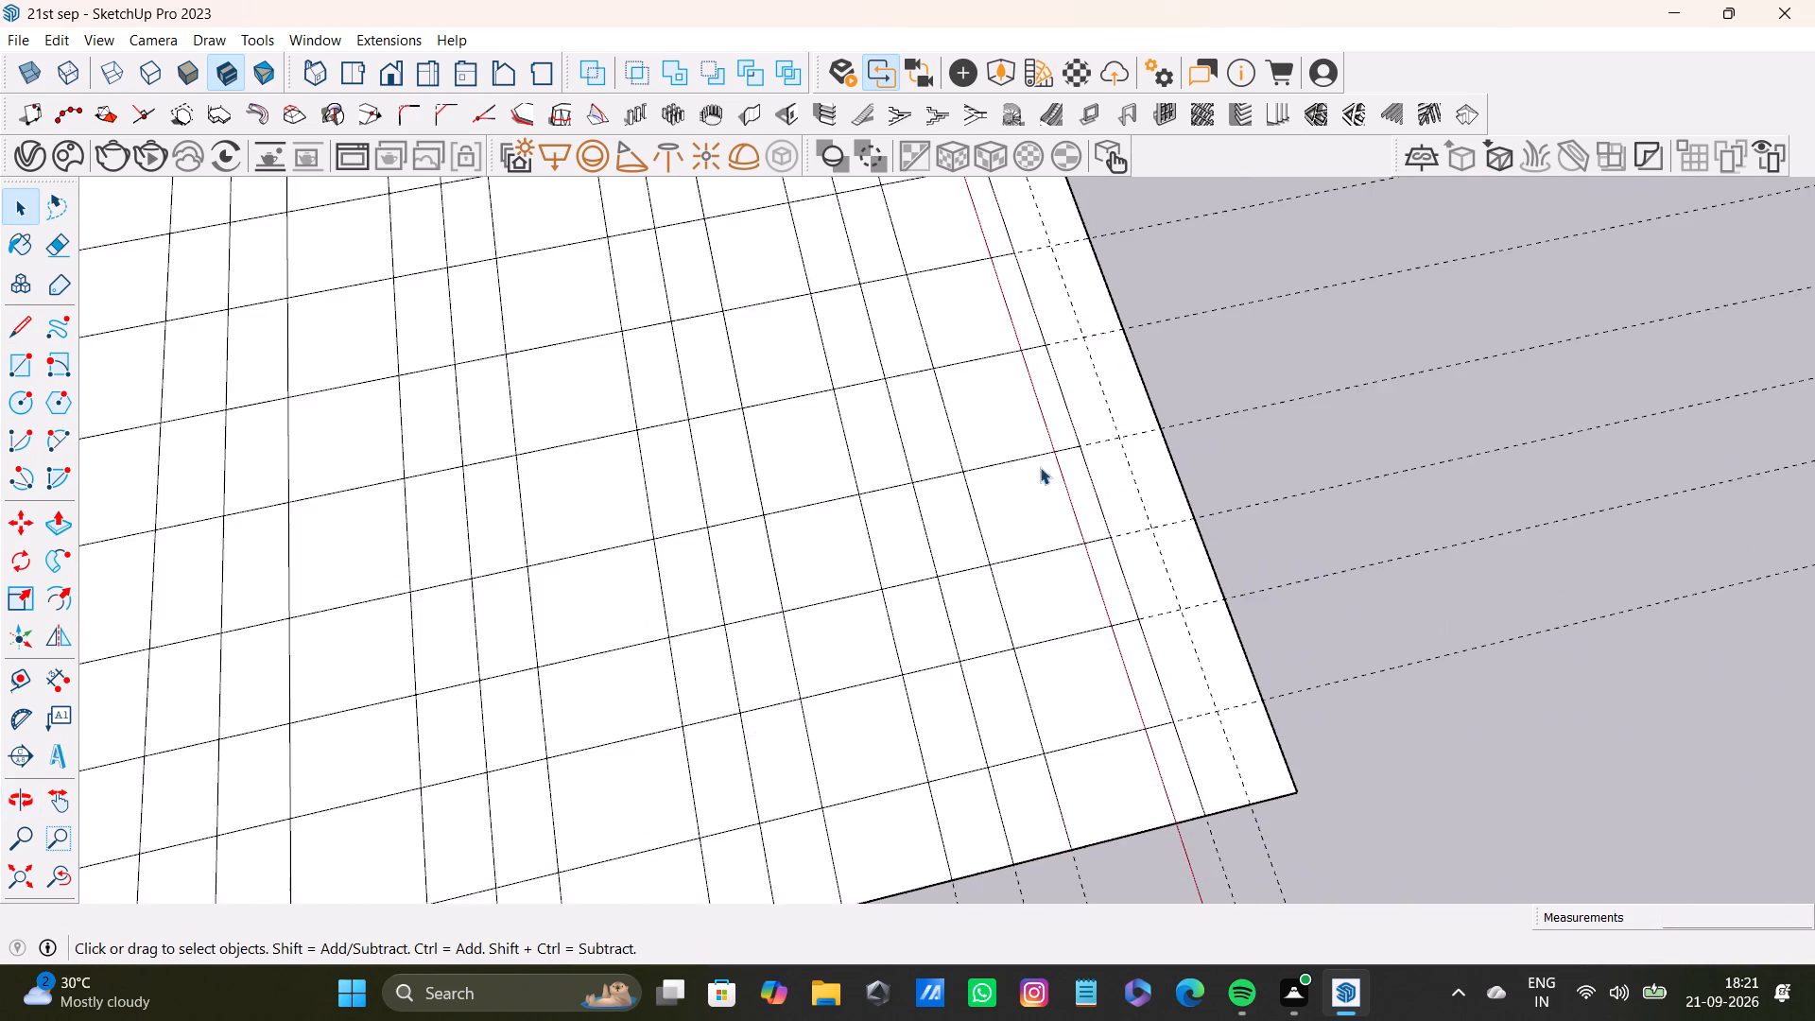
middle_click_drag(1040, 467, 1161, 997, "shift")
scroll(916, 431, "down", 4)
middle_click_drag(912, 345, 1032, 849, "shift")
left_click(12, 319)
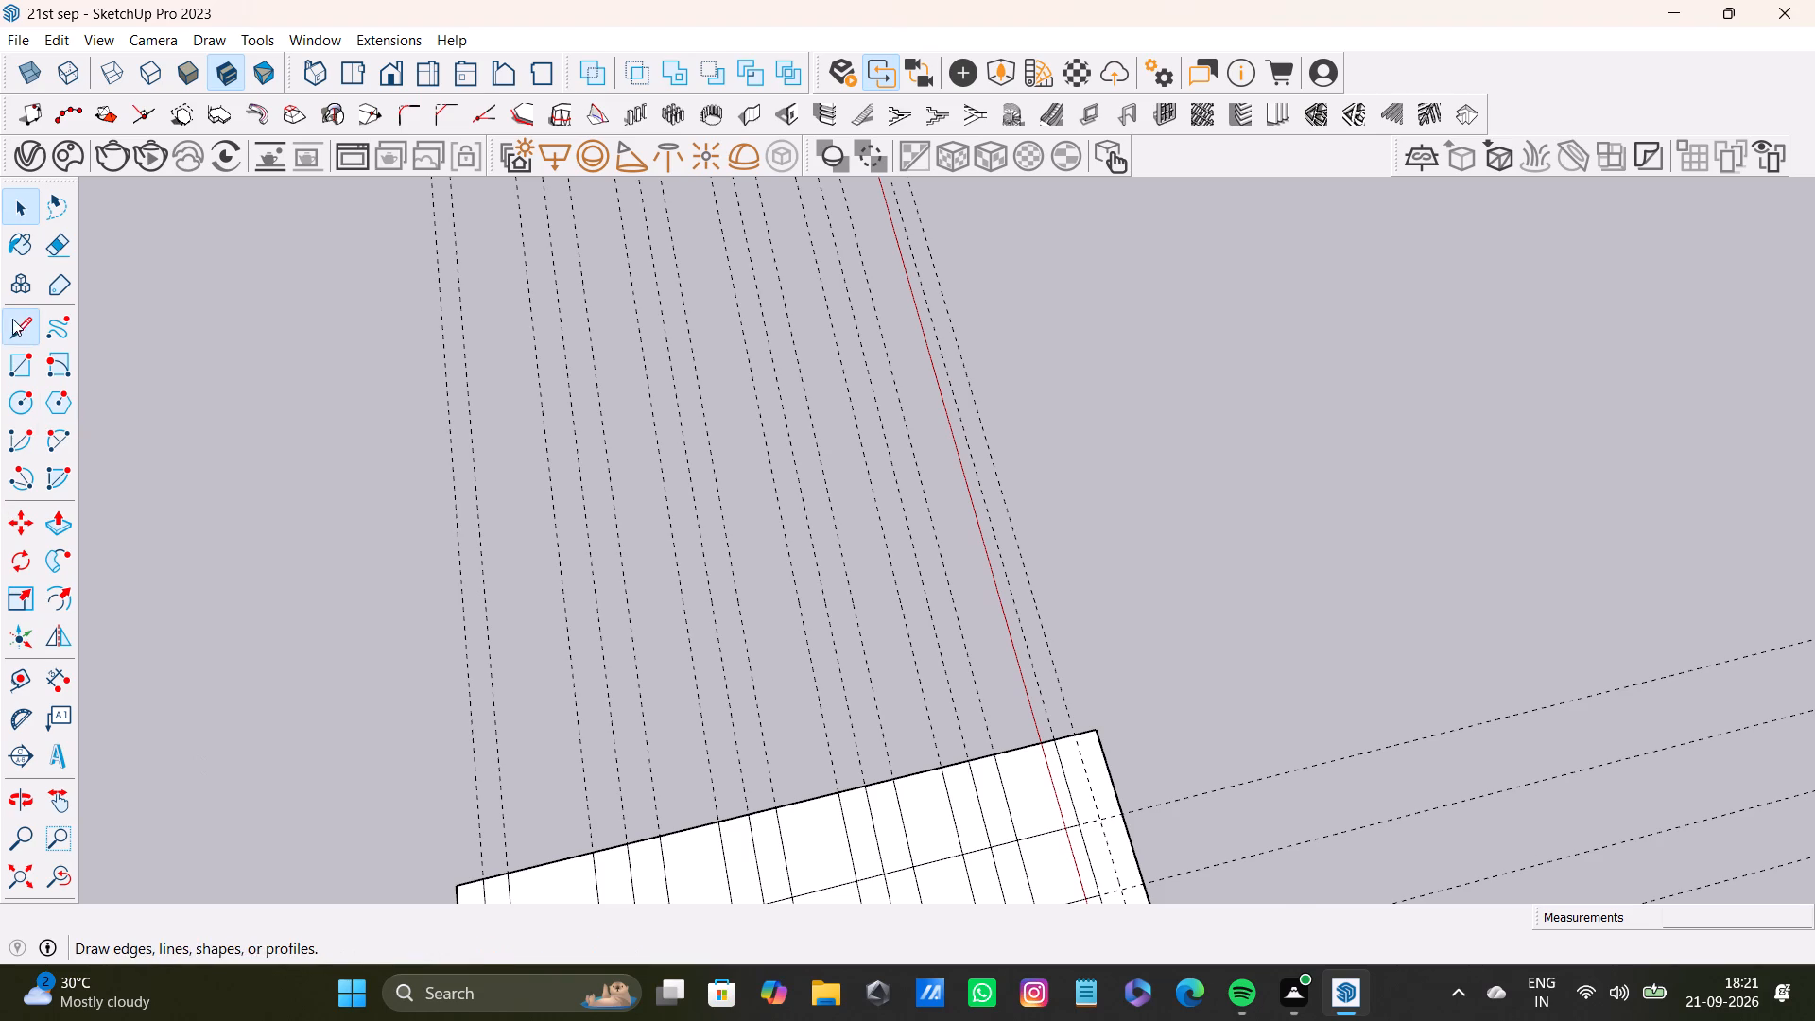
scroll(1194, 686, "up", 3)
middle_click_drag(1112, 797, 1077, 580)
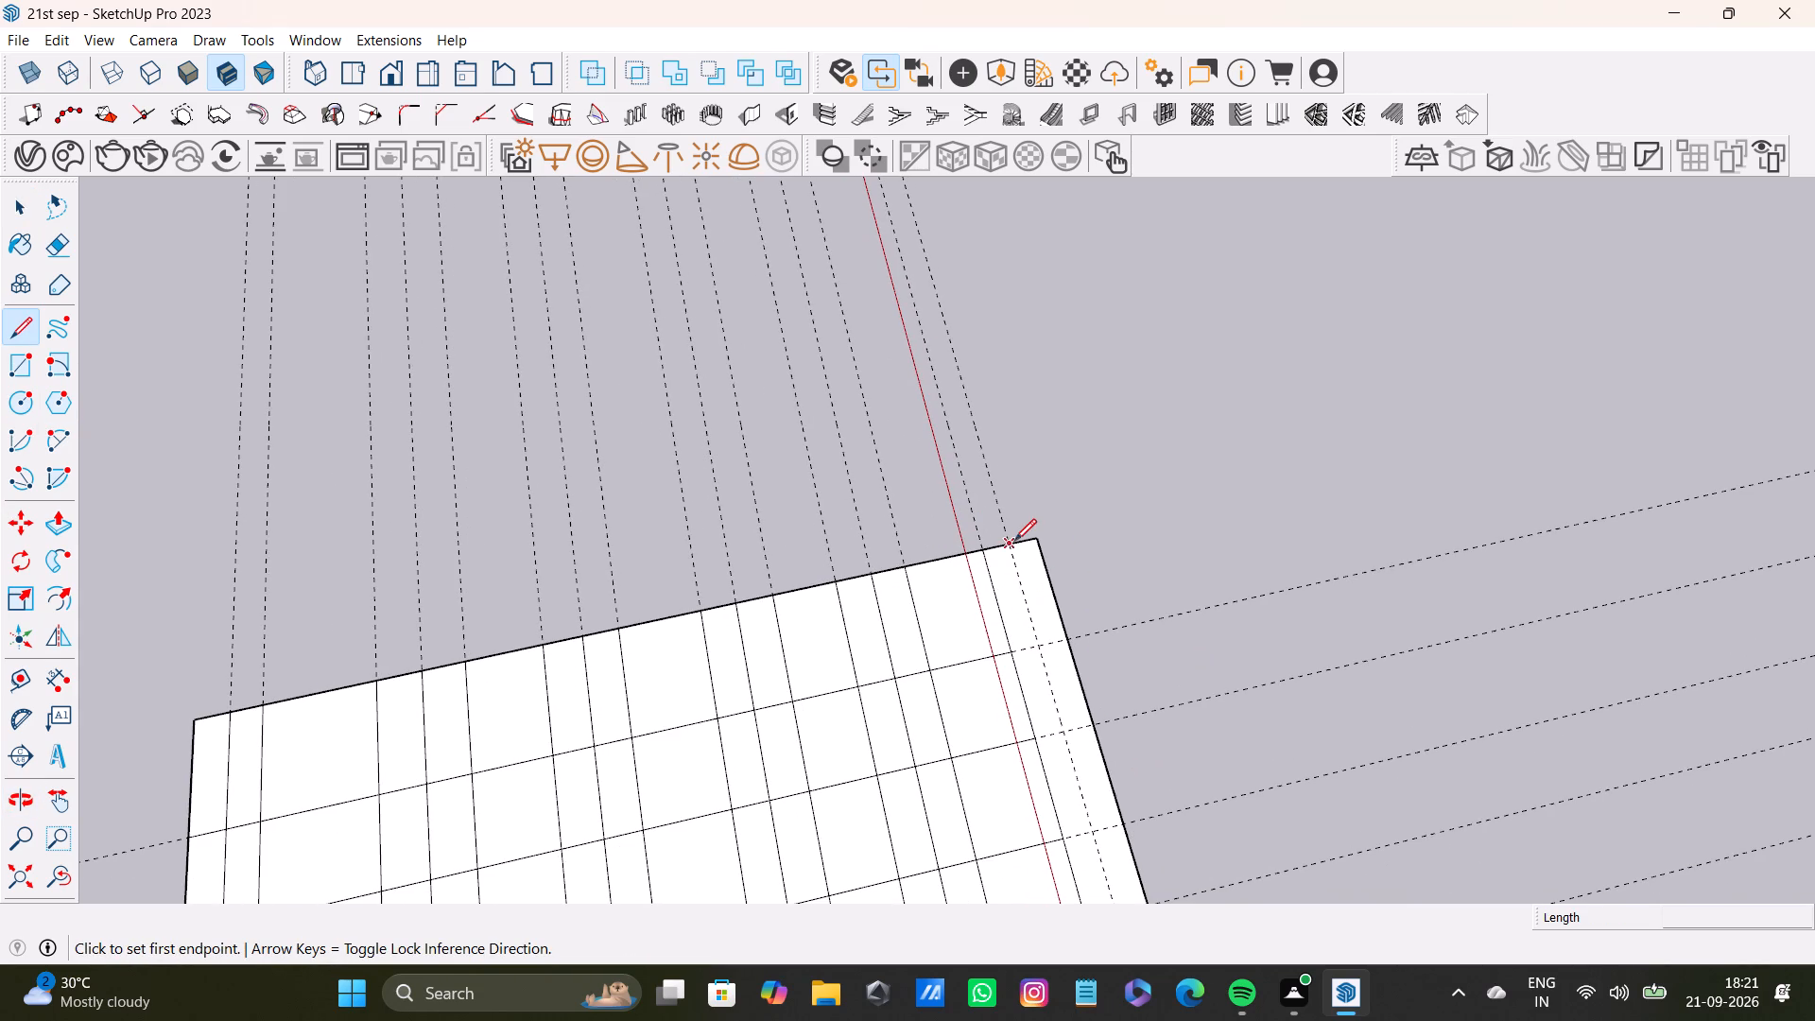
scroll(1014, 539, "up", 7)
middle_click_drag(1066, 602, 961, 636)
scroll(1005, 649, "up", 7)
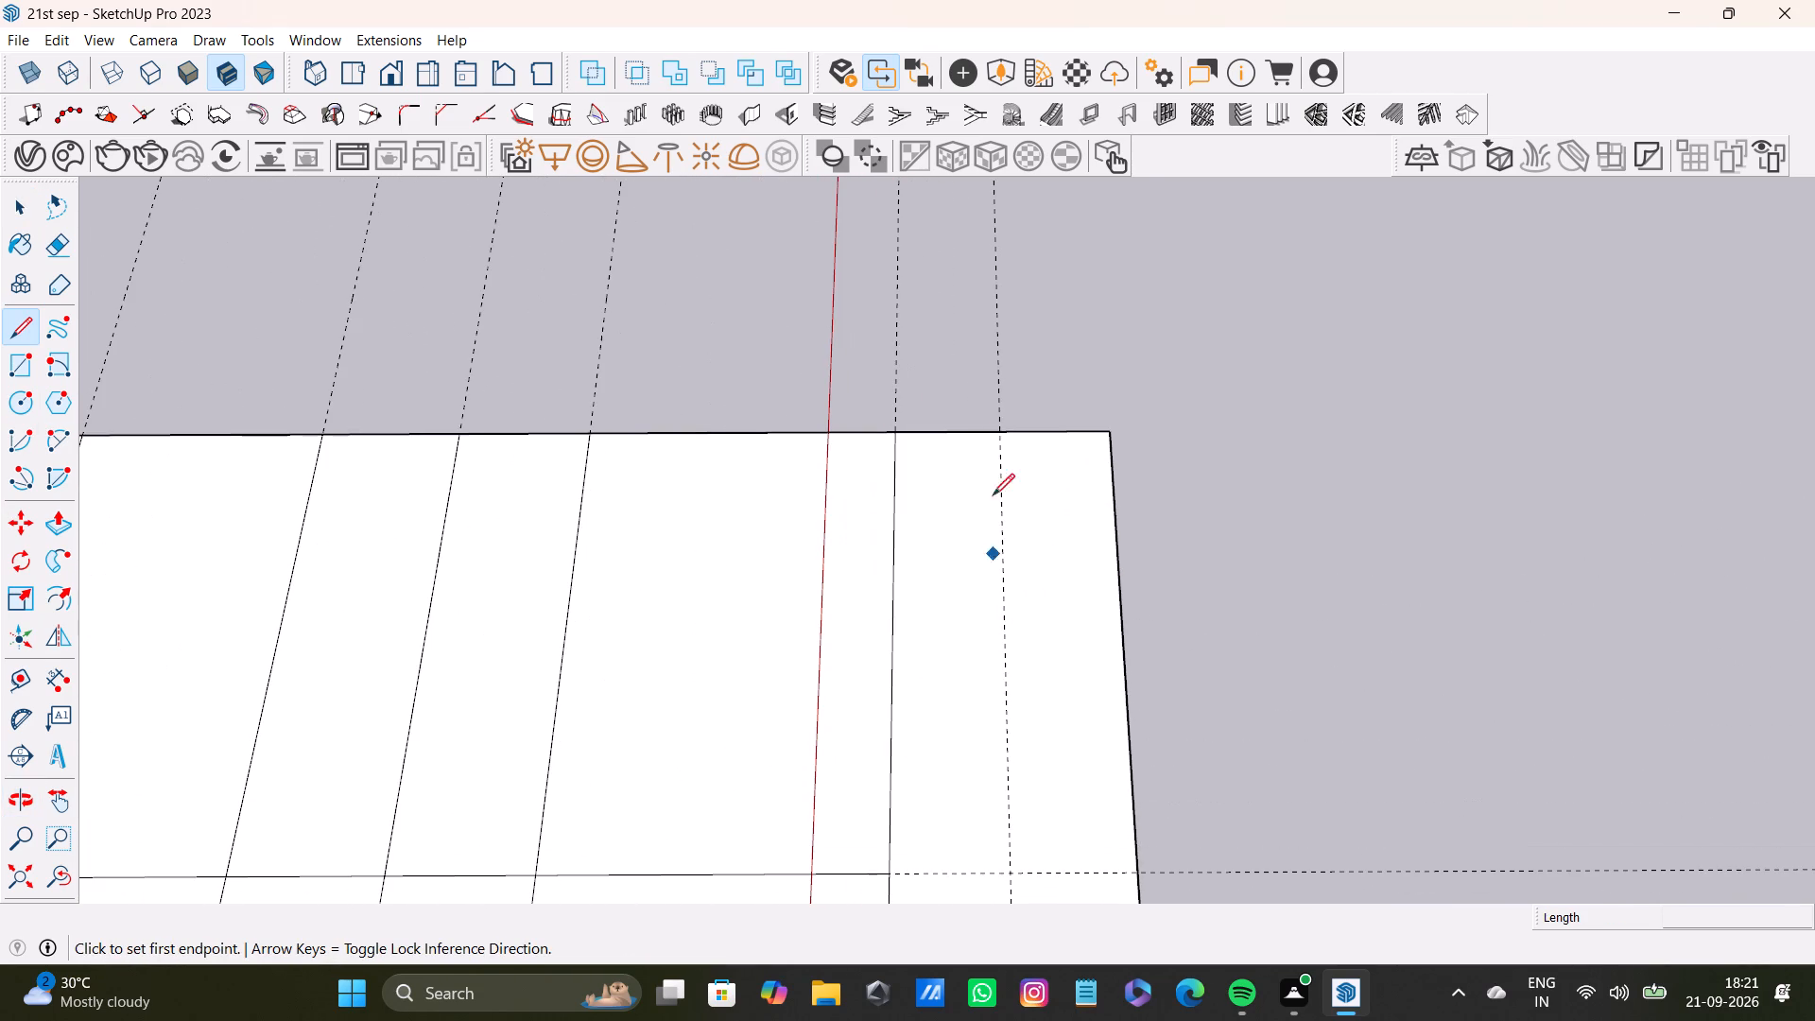
left_click(1001, 435)
left_click(1010, 873)
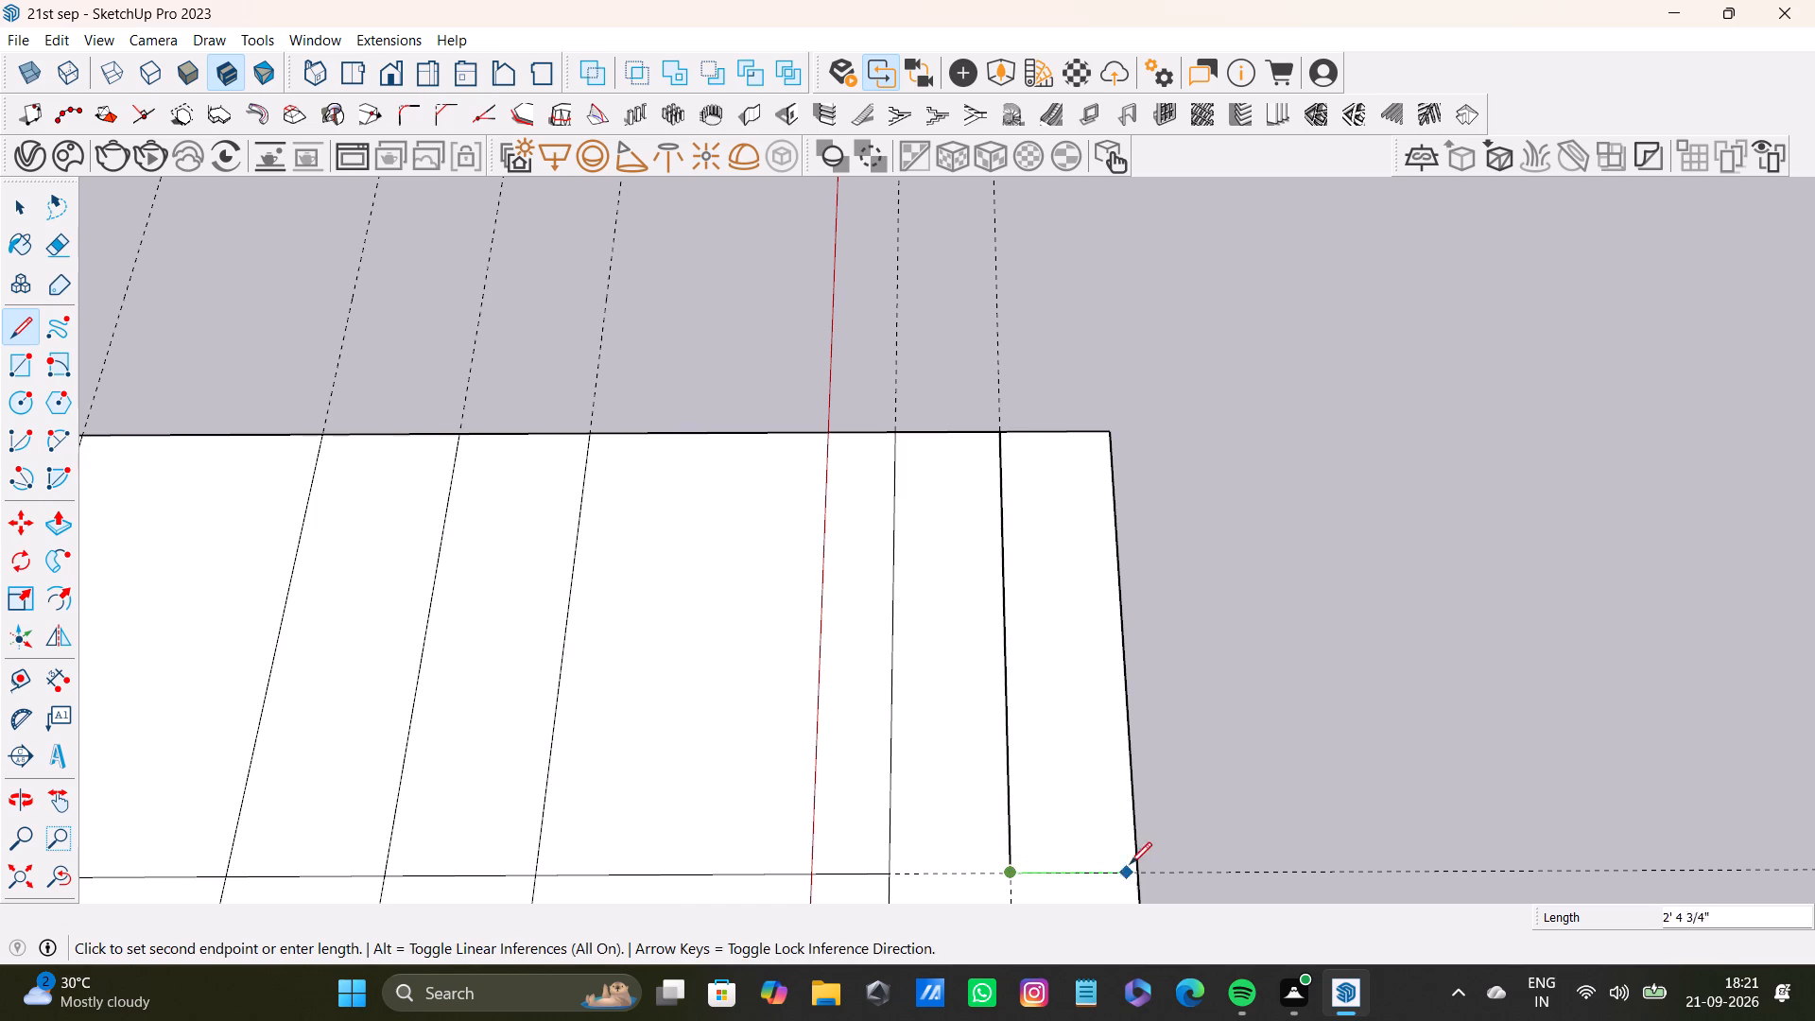
left_click(1139, 865)
left_click_drag(1010, 872, 967, 877)
left_click(883, 876)
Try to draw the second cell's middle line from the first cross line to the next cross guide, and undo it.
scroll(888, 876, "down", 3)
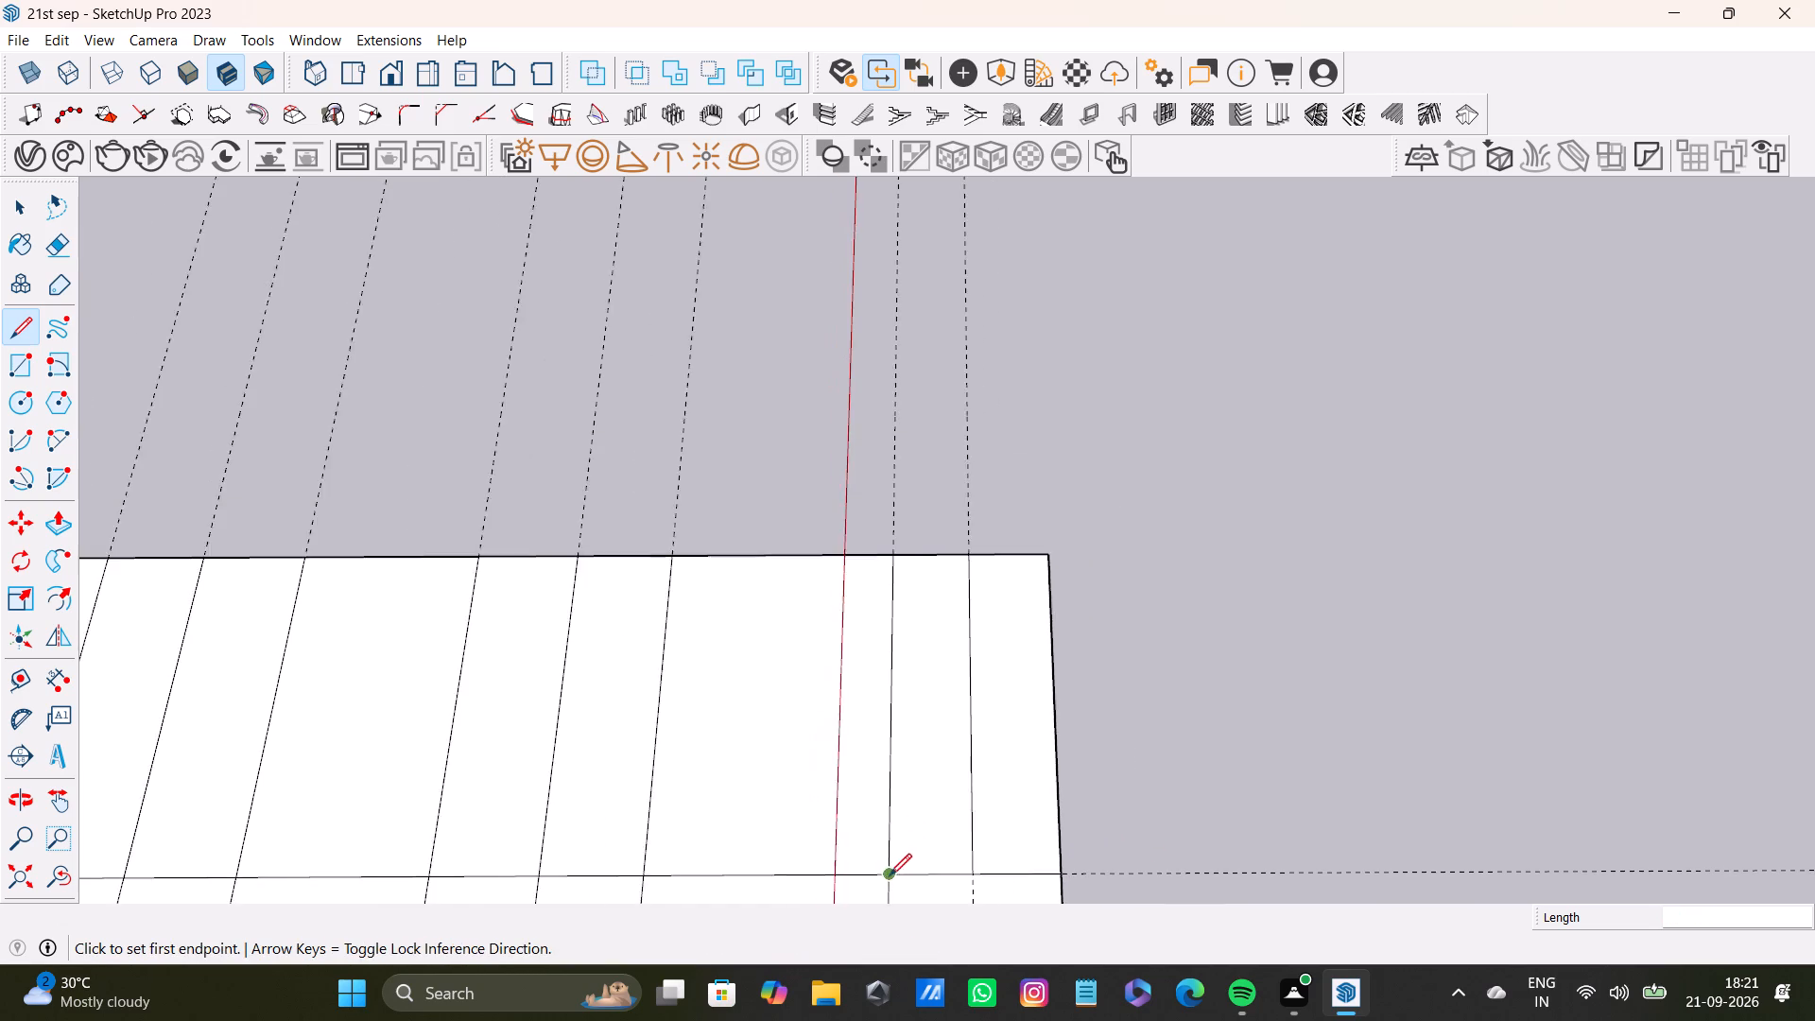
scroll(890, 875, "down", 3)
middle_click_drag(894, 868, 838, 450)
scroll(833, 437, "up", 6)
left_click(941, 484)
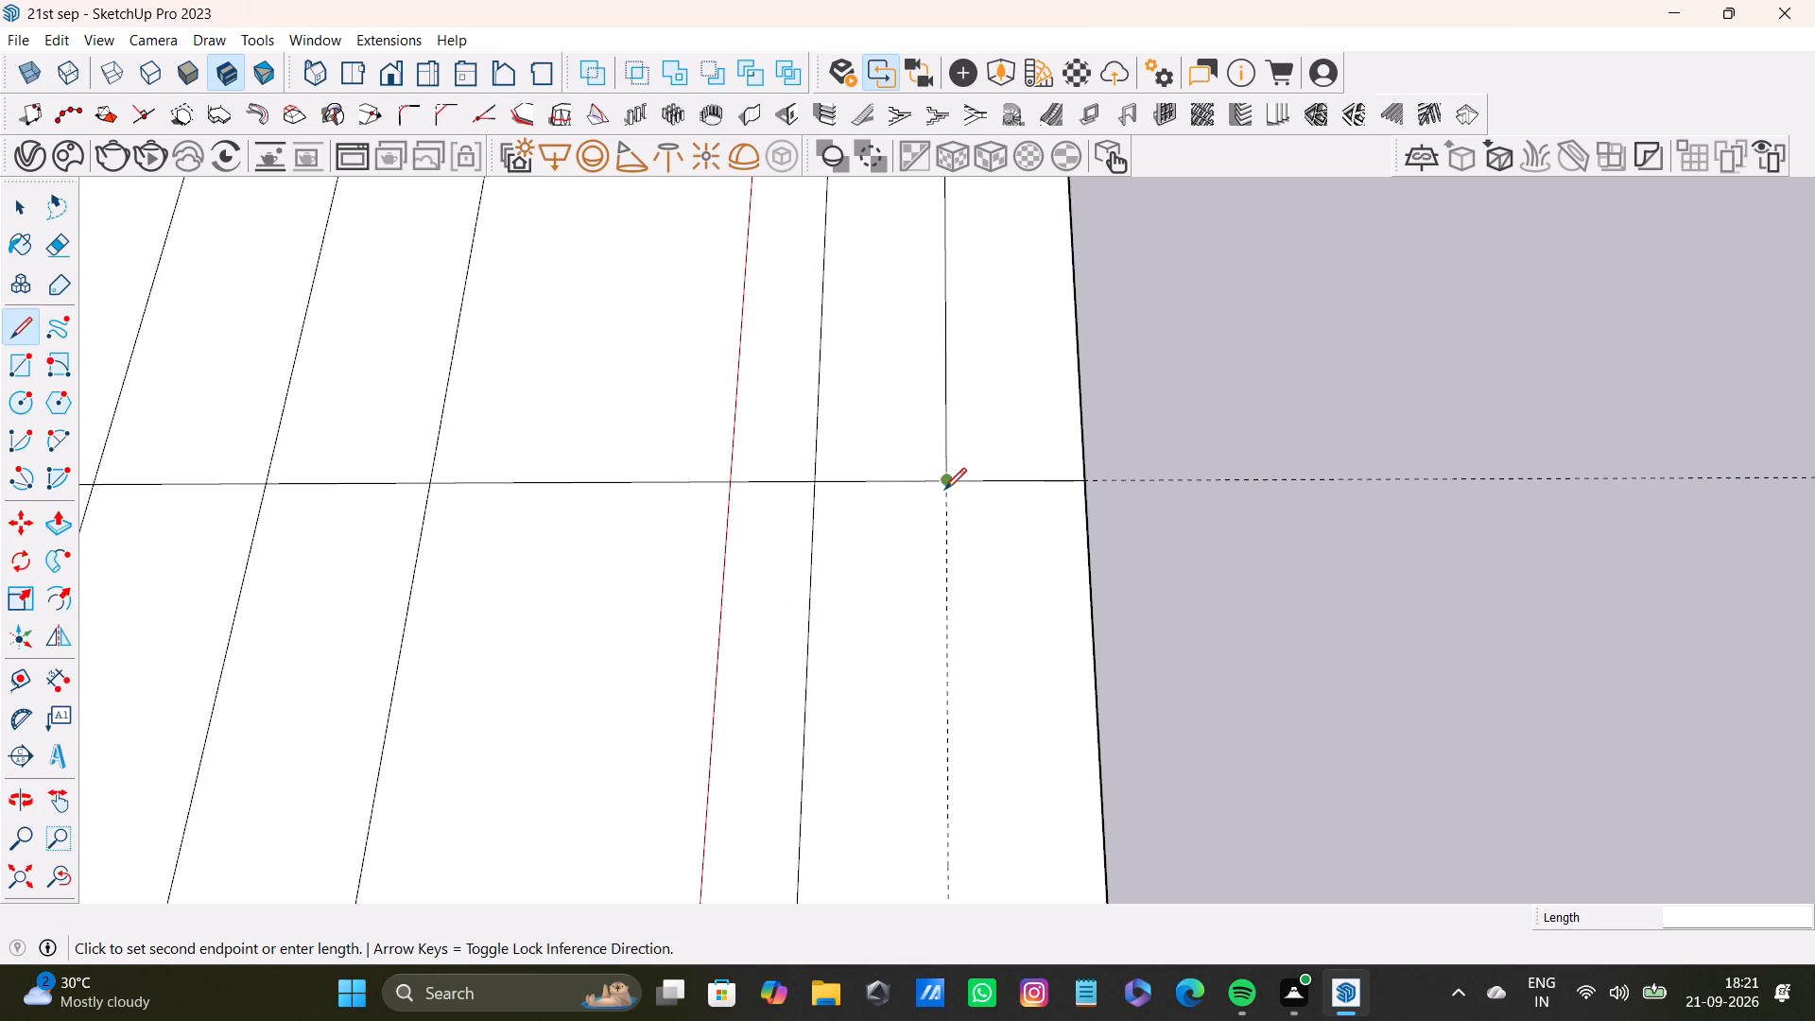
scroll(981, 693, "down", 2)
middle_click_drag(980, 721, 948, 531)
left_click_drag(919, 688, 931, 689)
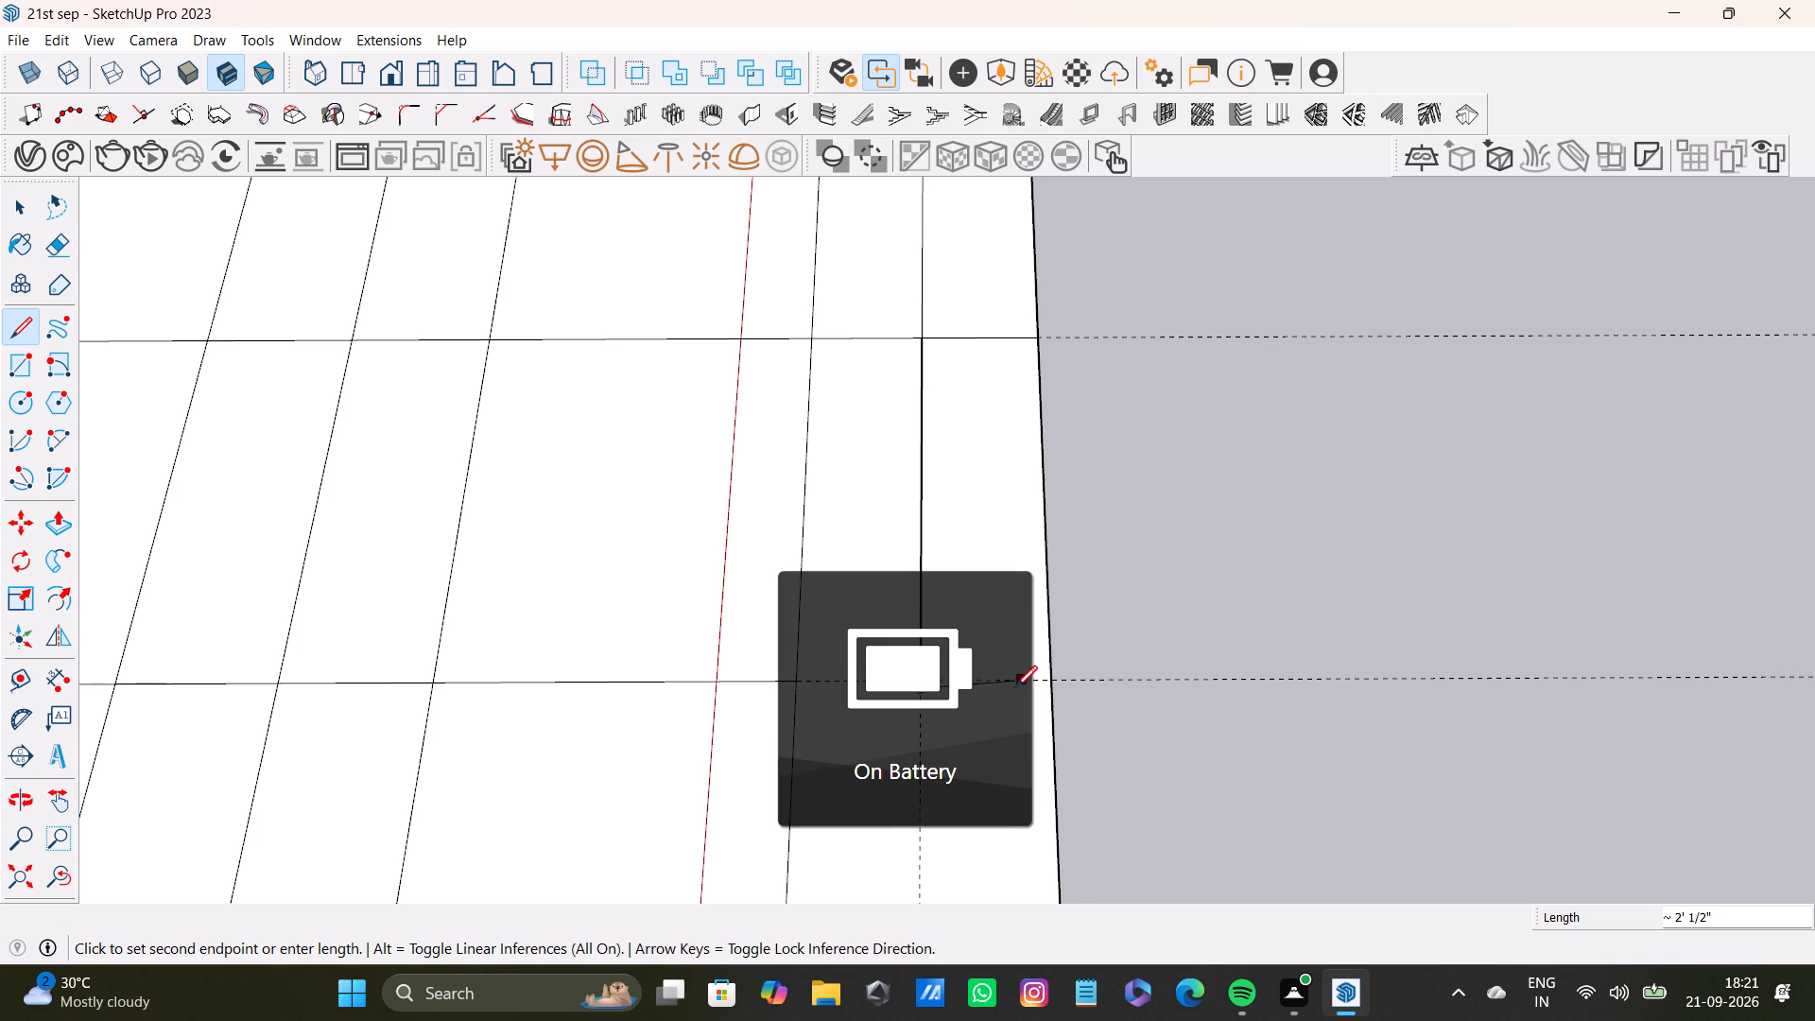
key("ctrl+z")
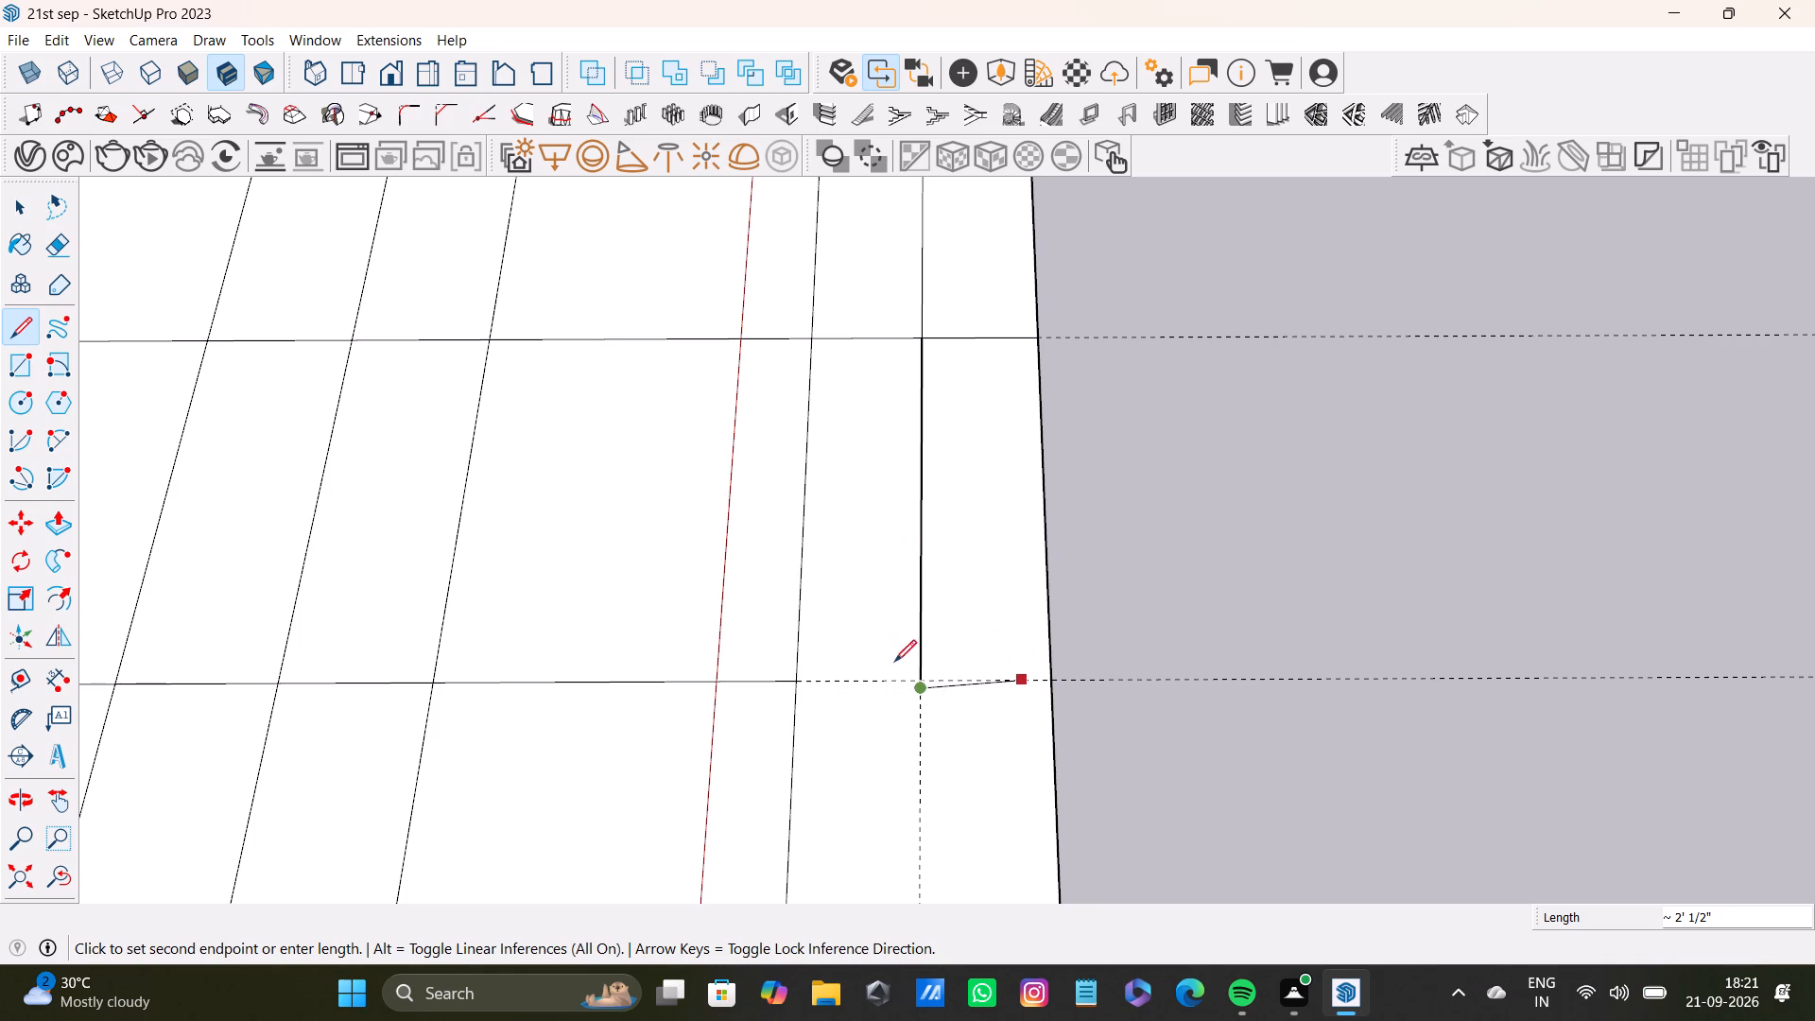
Draw the second cell's middle line along the guide to the next cross guide, with cross lines to both sides of the strip.
scroll(873, 684, "up", 16)
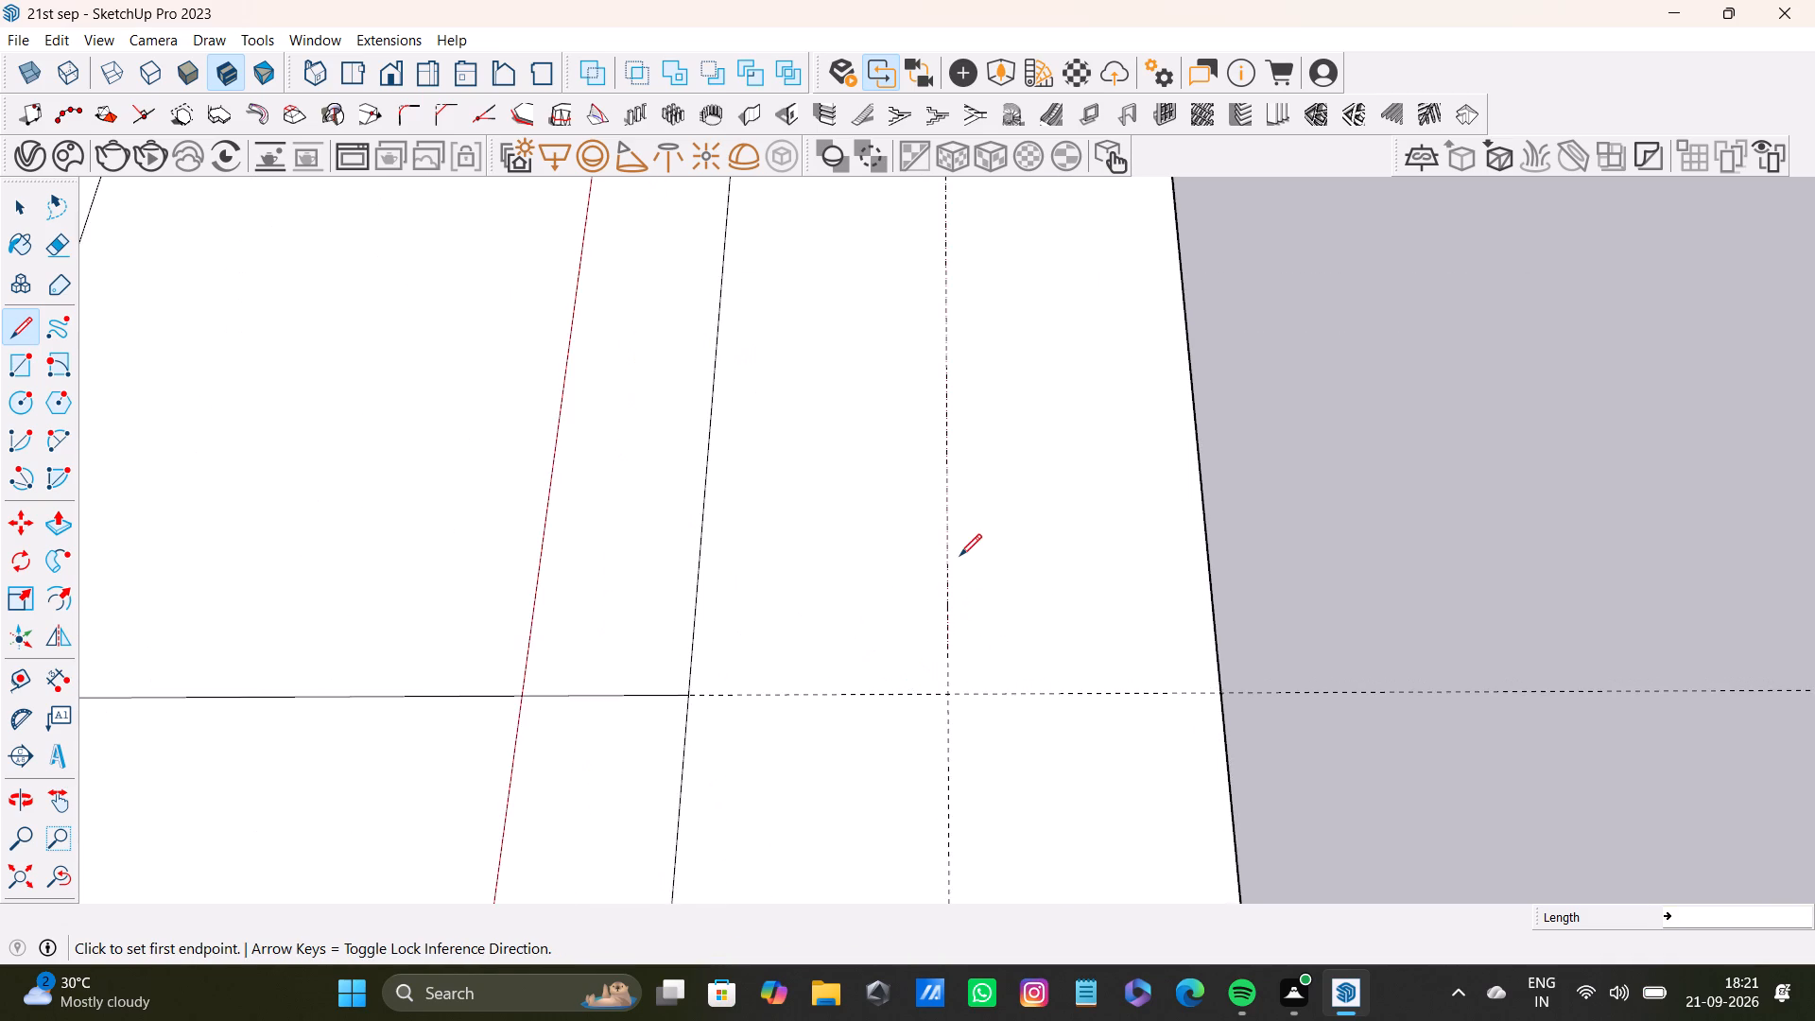
scroll(959, 556, "down", 4)
middle_click_drag(959, 476, 963, 753, "shift")
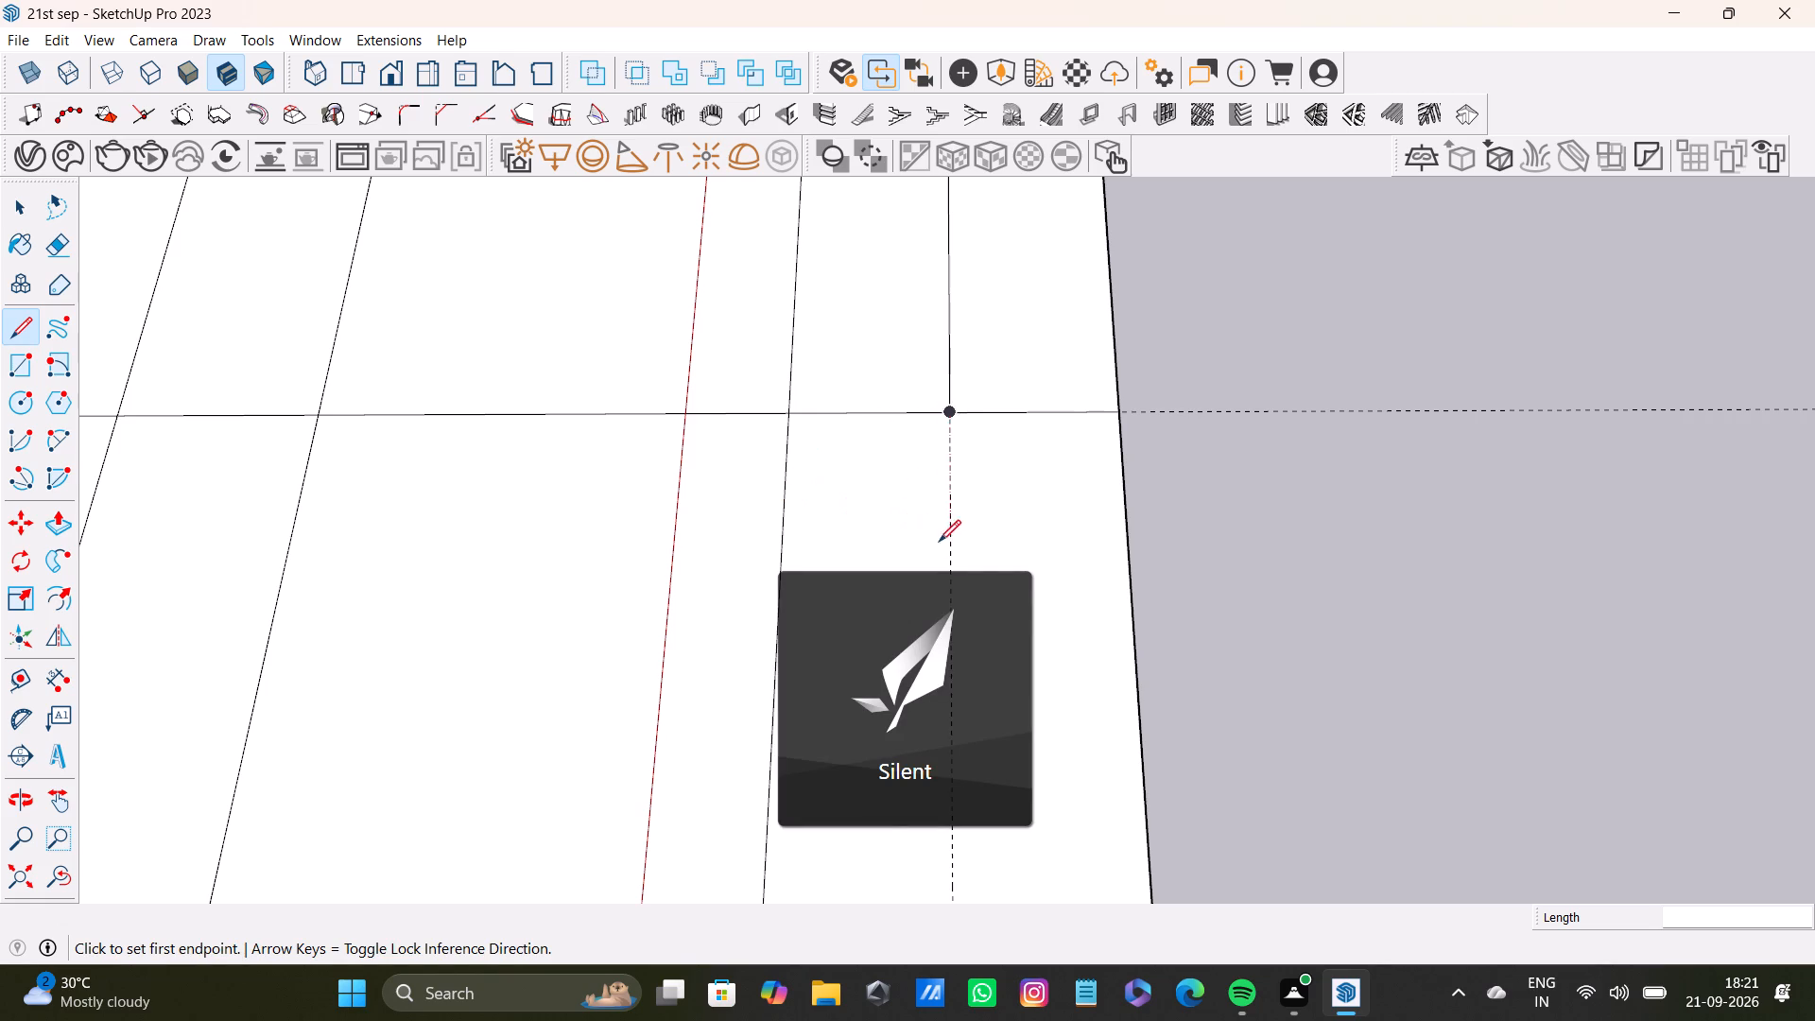
key("space")
scroll(885, 517, "down", 8)
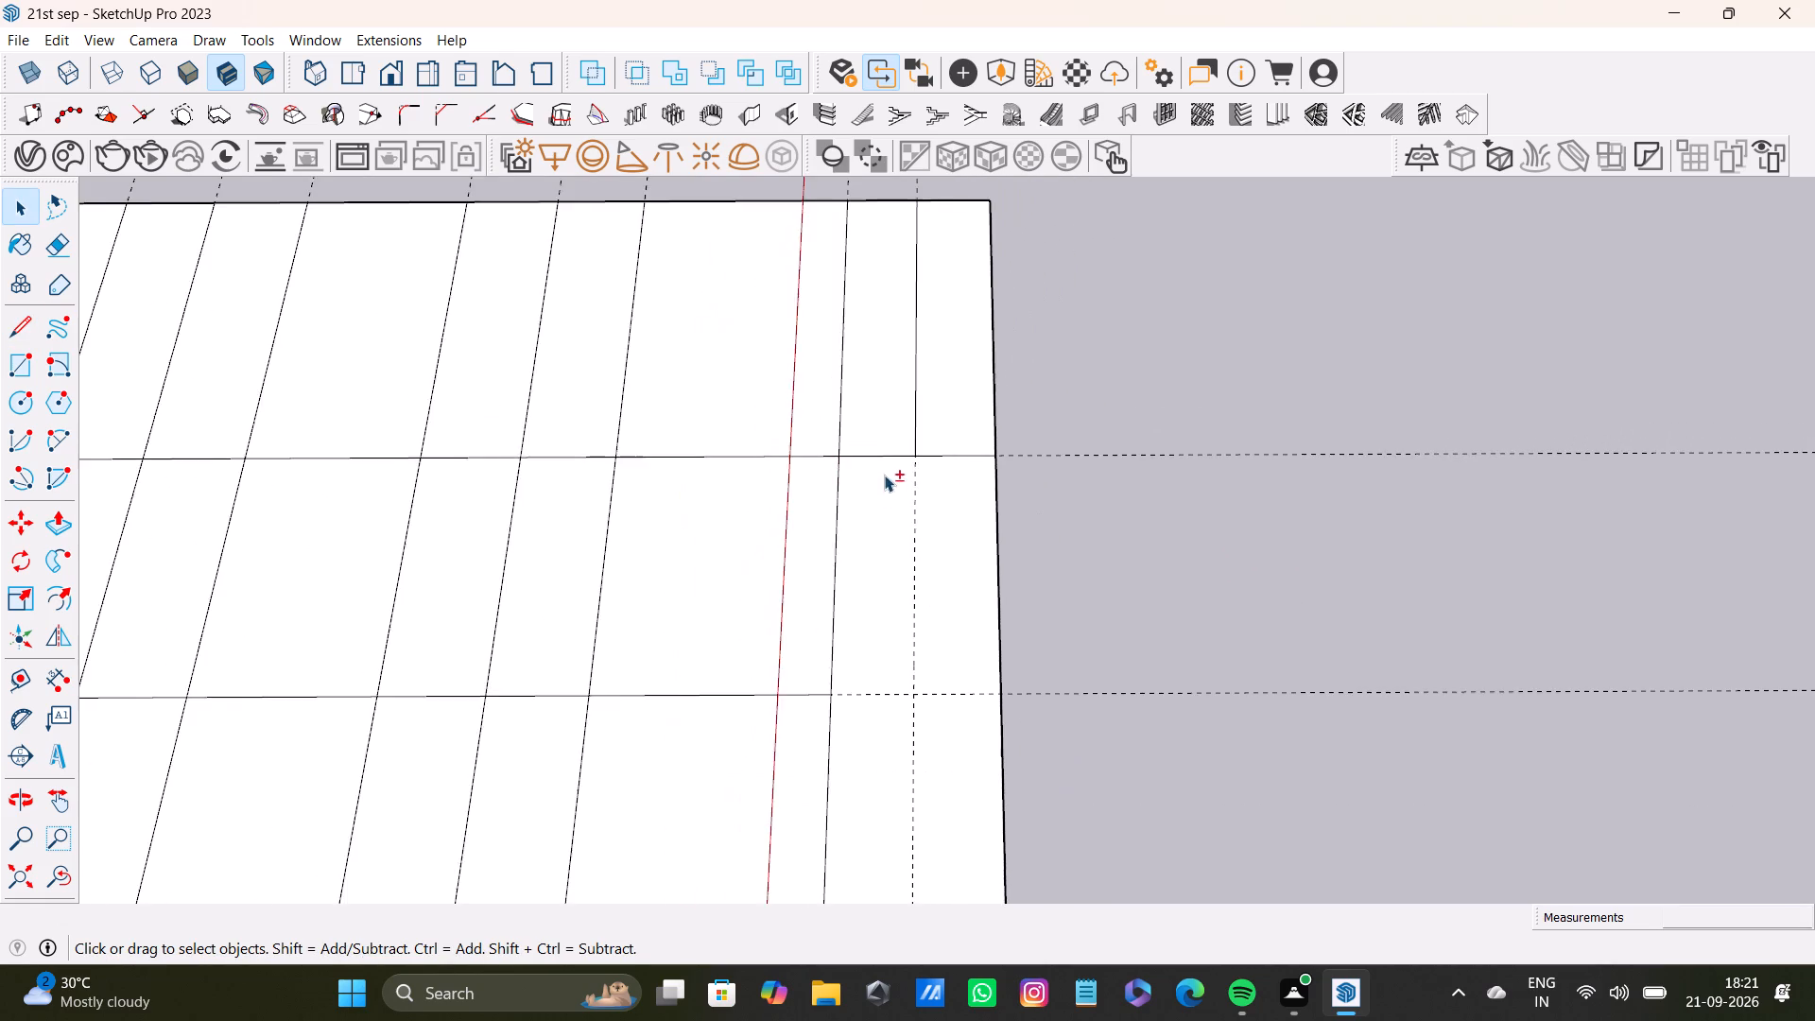
middle_click_drag(886, 472, 921, 608, "shift")
key("l")
scroll(925, 630, "up", 6)
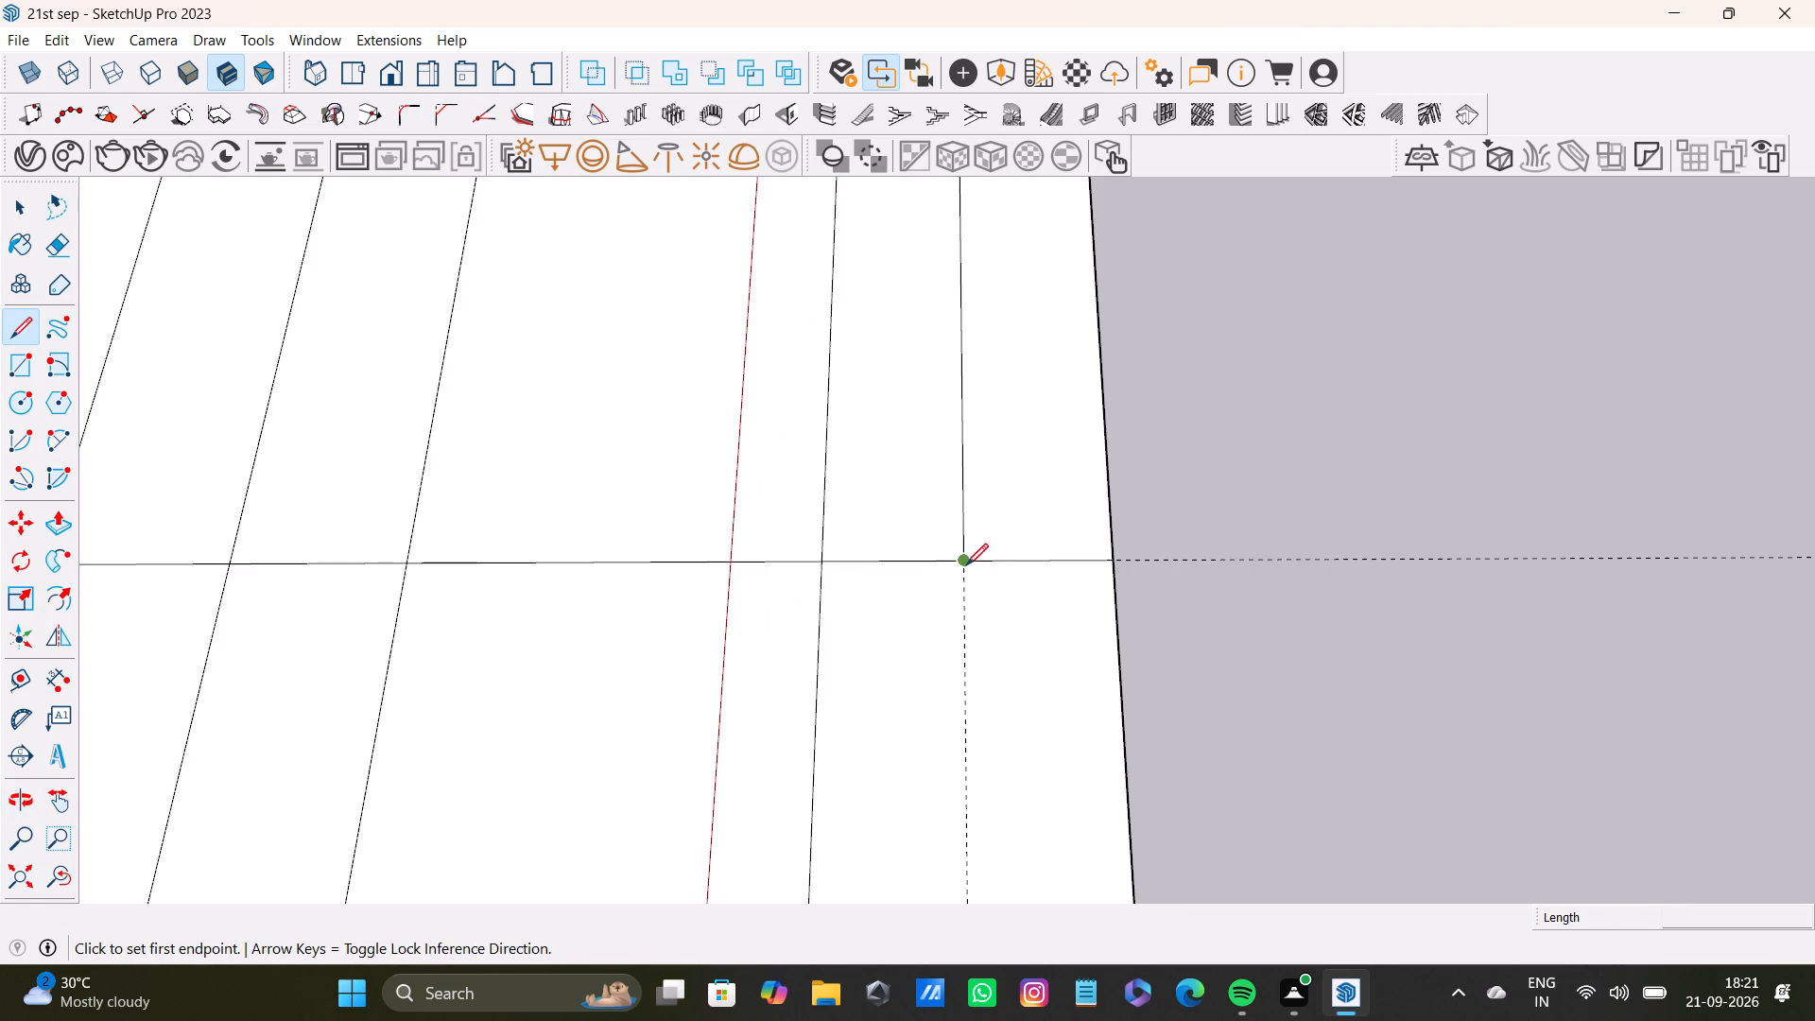
left_click(966, 565)
middle_click_drag(974, 773, 971, 432, "shift")
left_click(968, 698)
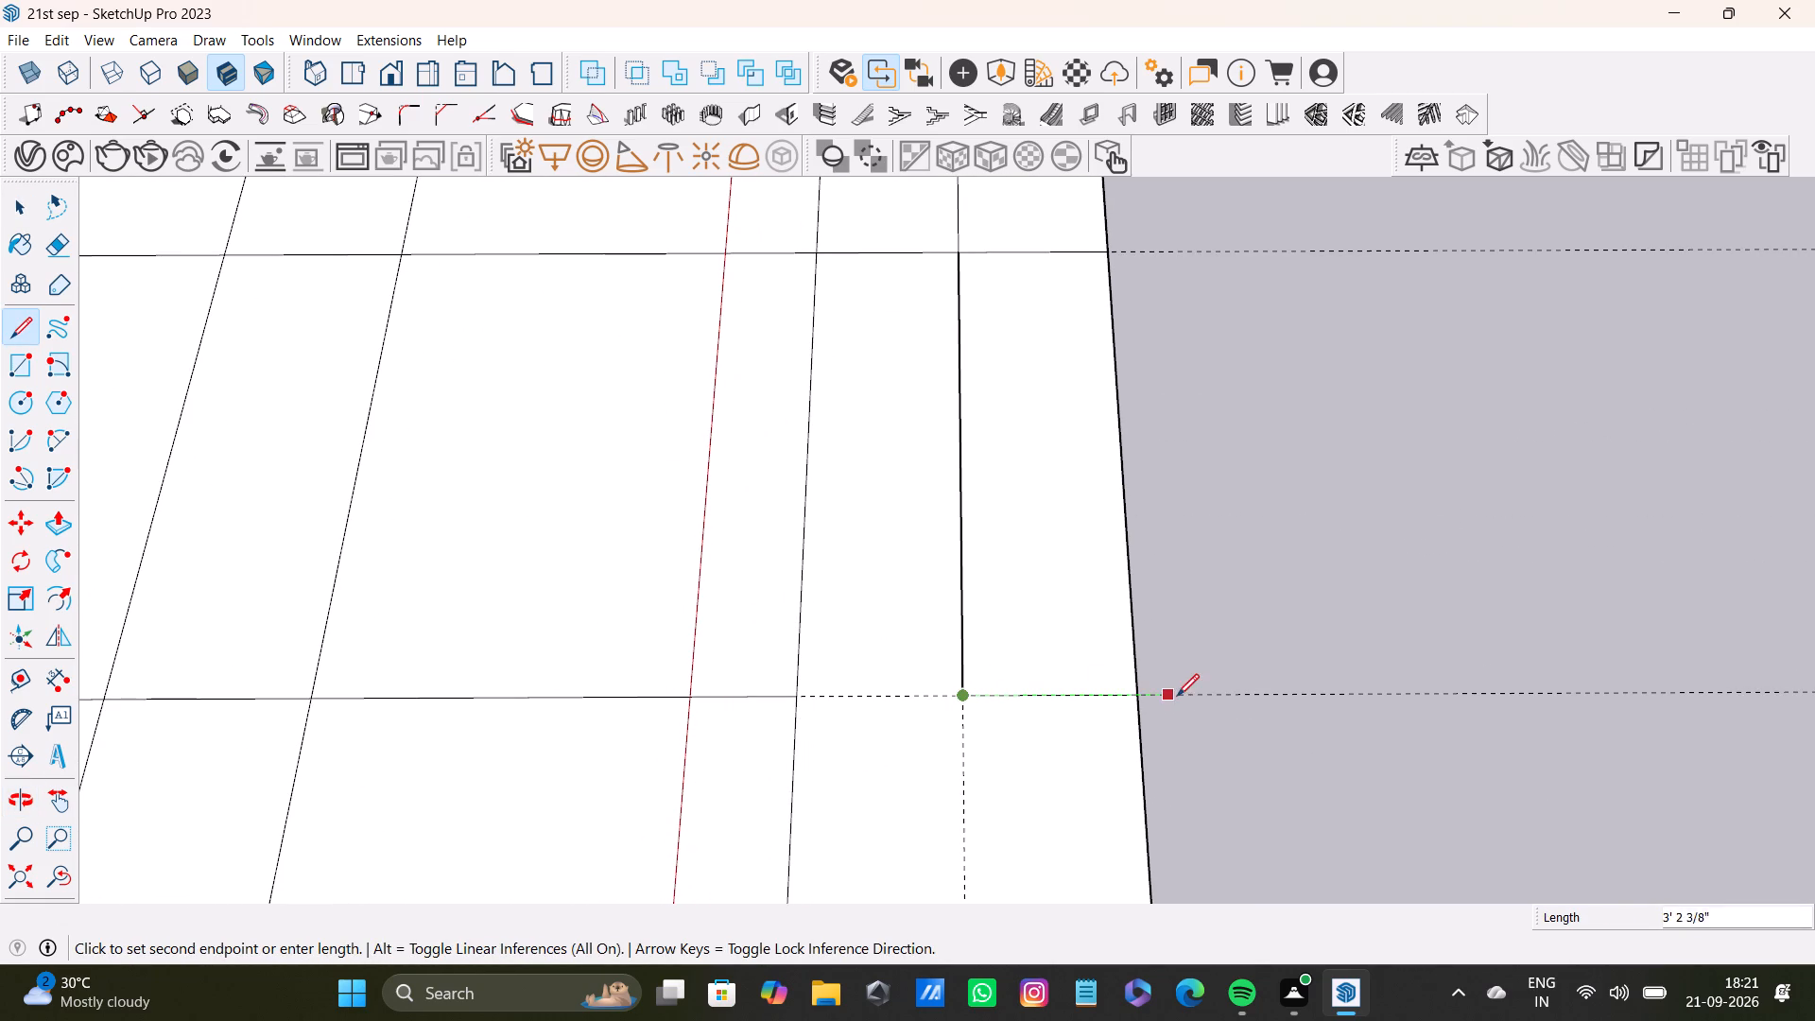
left_click(1142, 697)
left_click_drag(969, 693, 957, 695)
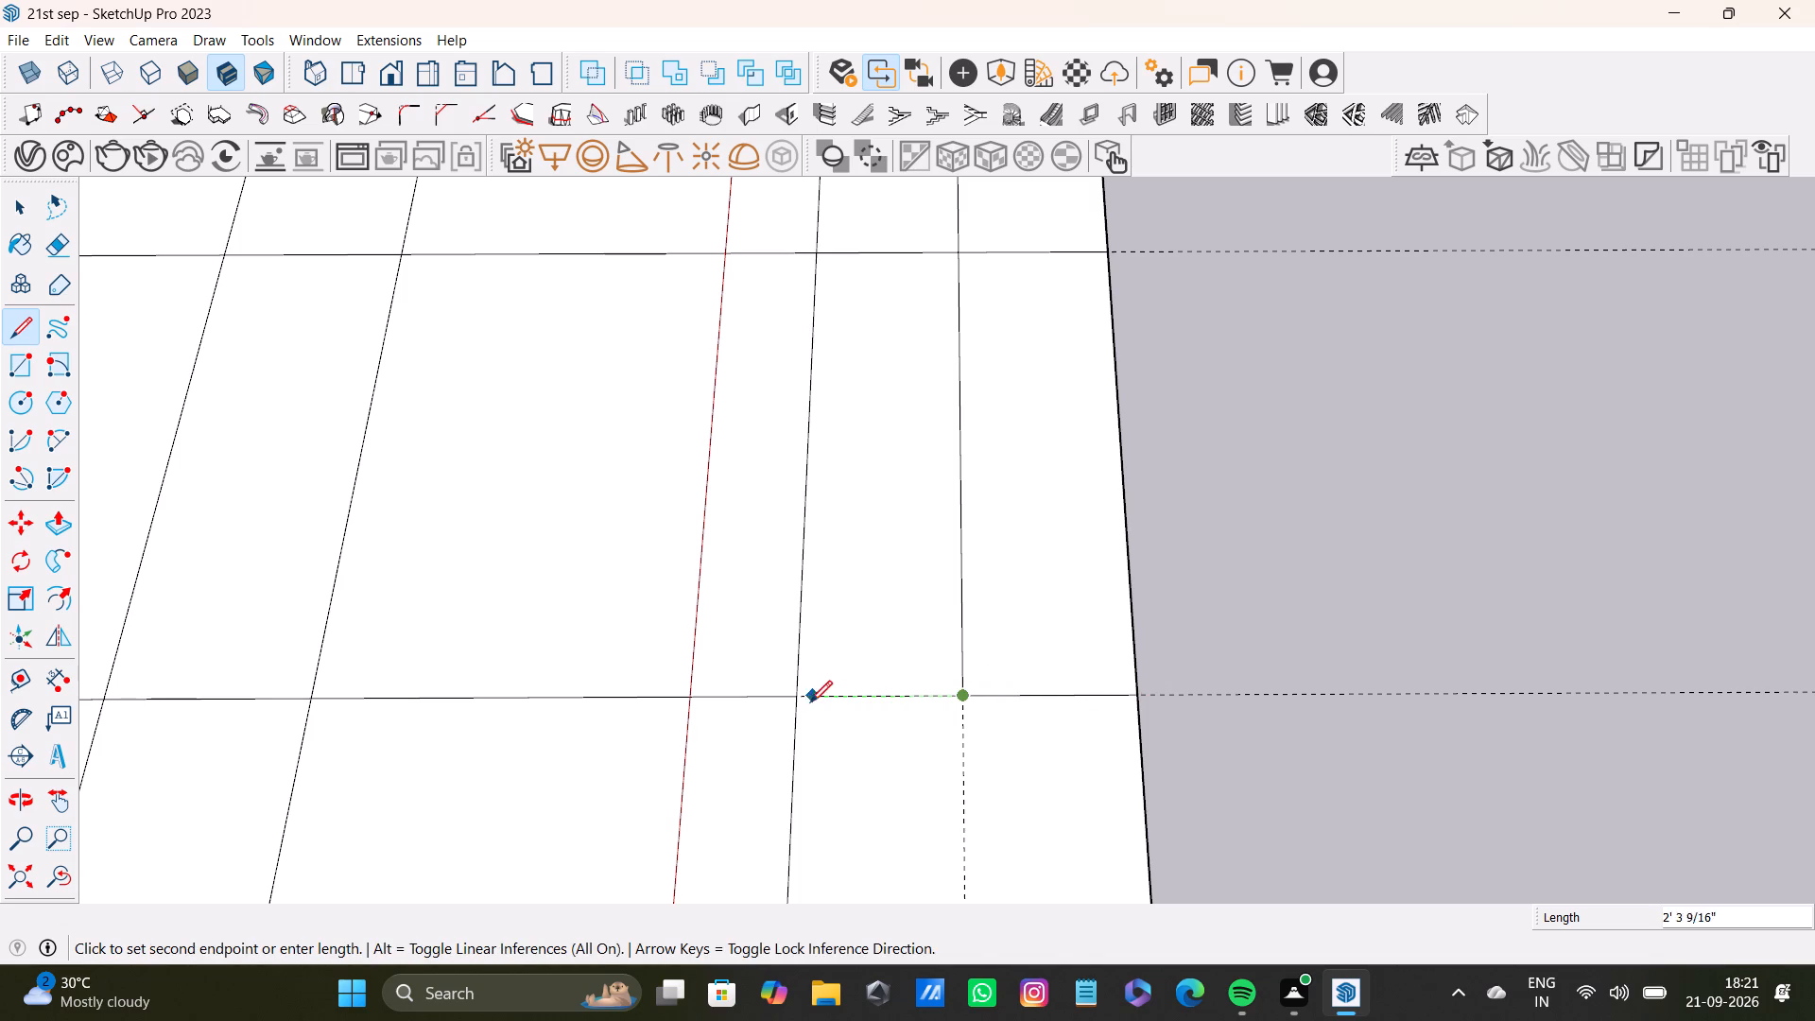
left_click(799, 701)
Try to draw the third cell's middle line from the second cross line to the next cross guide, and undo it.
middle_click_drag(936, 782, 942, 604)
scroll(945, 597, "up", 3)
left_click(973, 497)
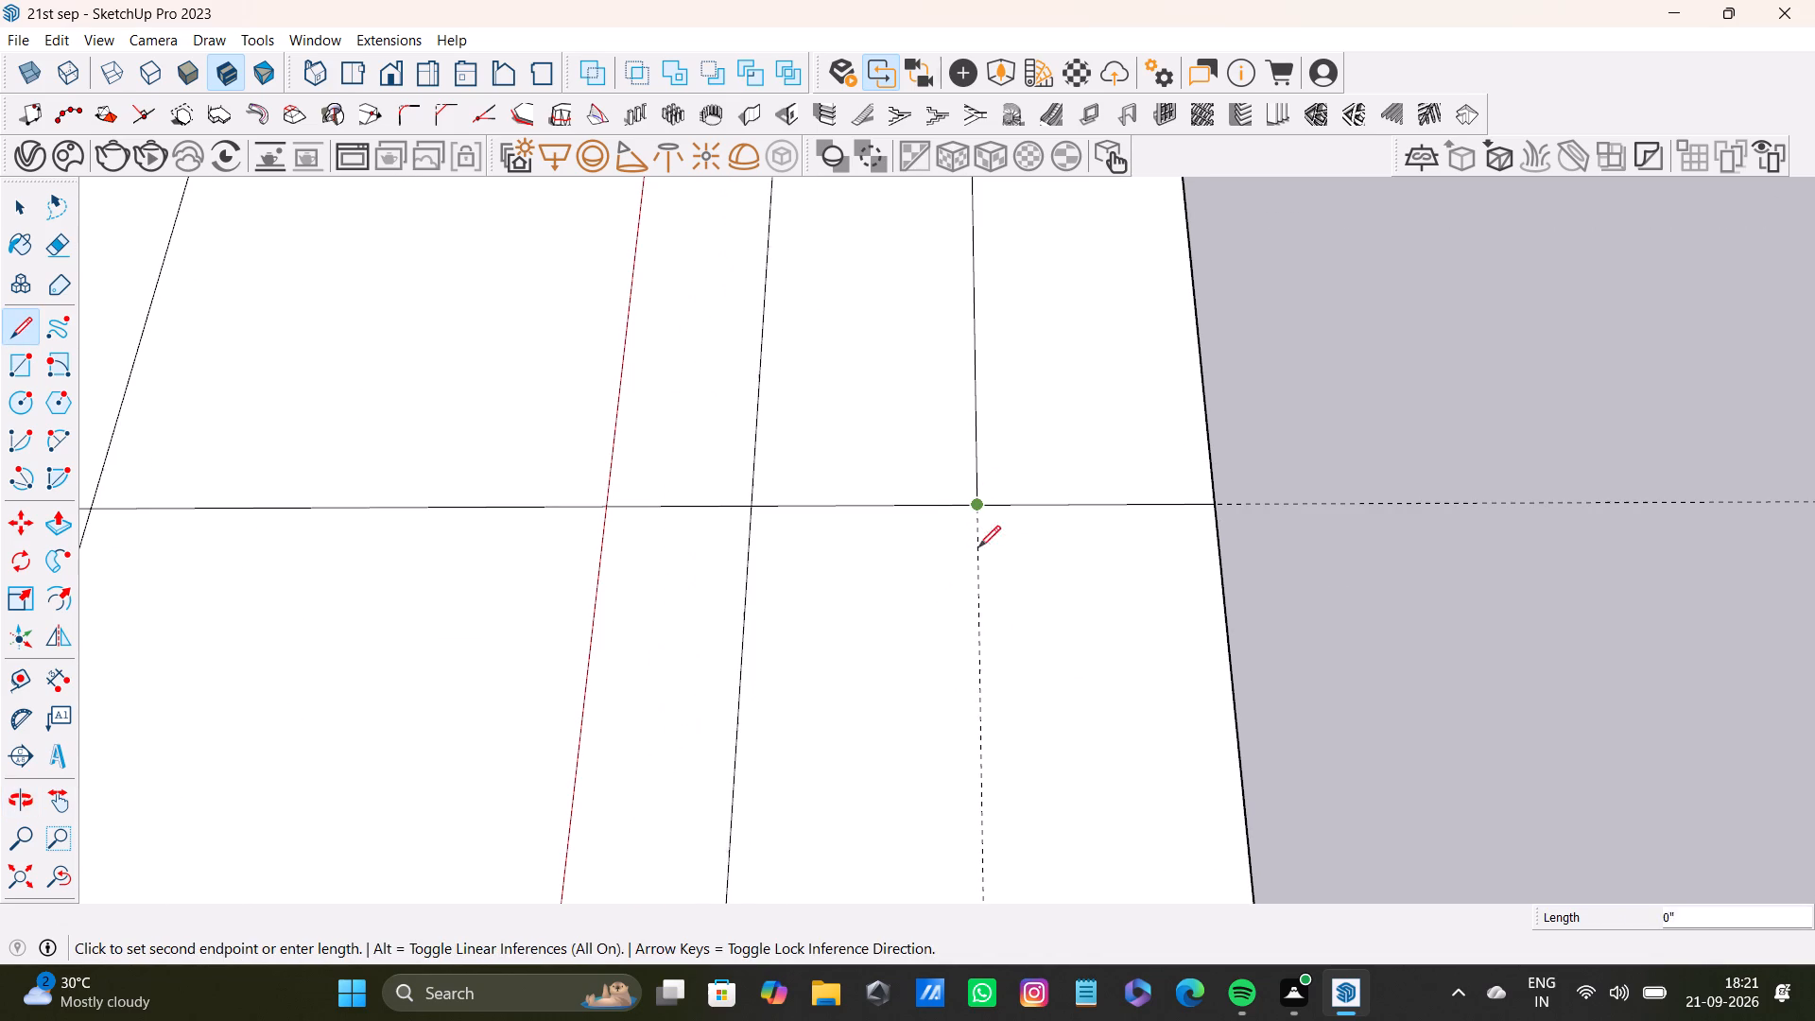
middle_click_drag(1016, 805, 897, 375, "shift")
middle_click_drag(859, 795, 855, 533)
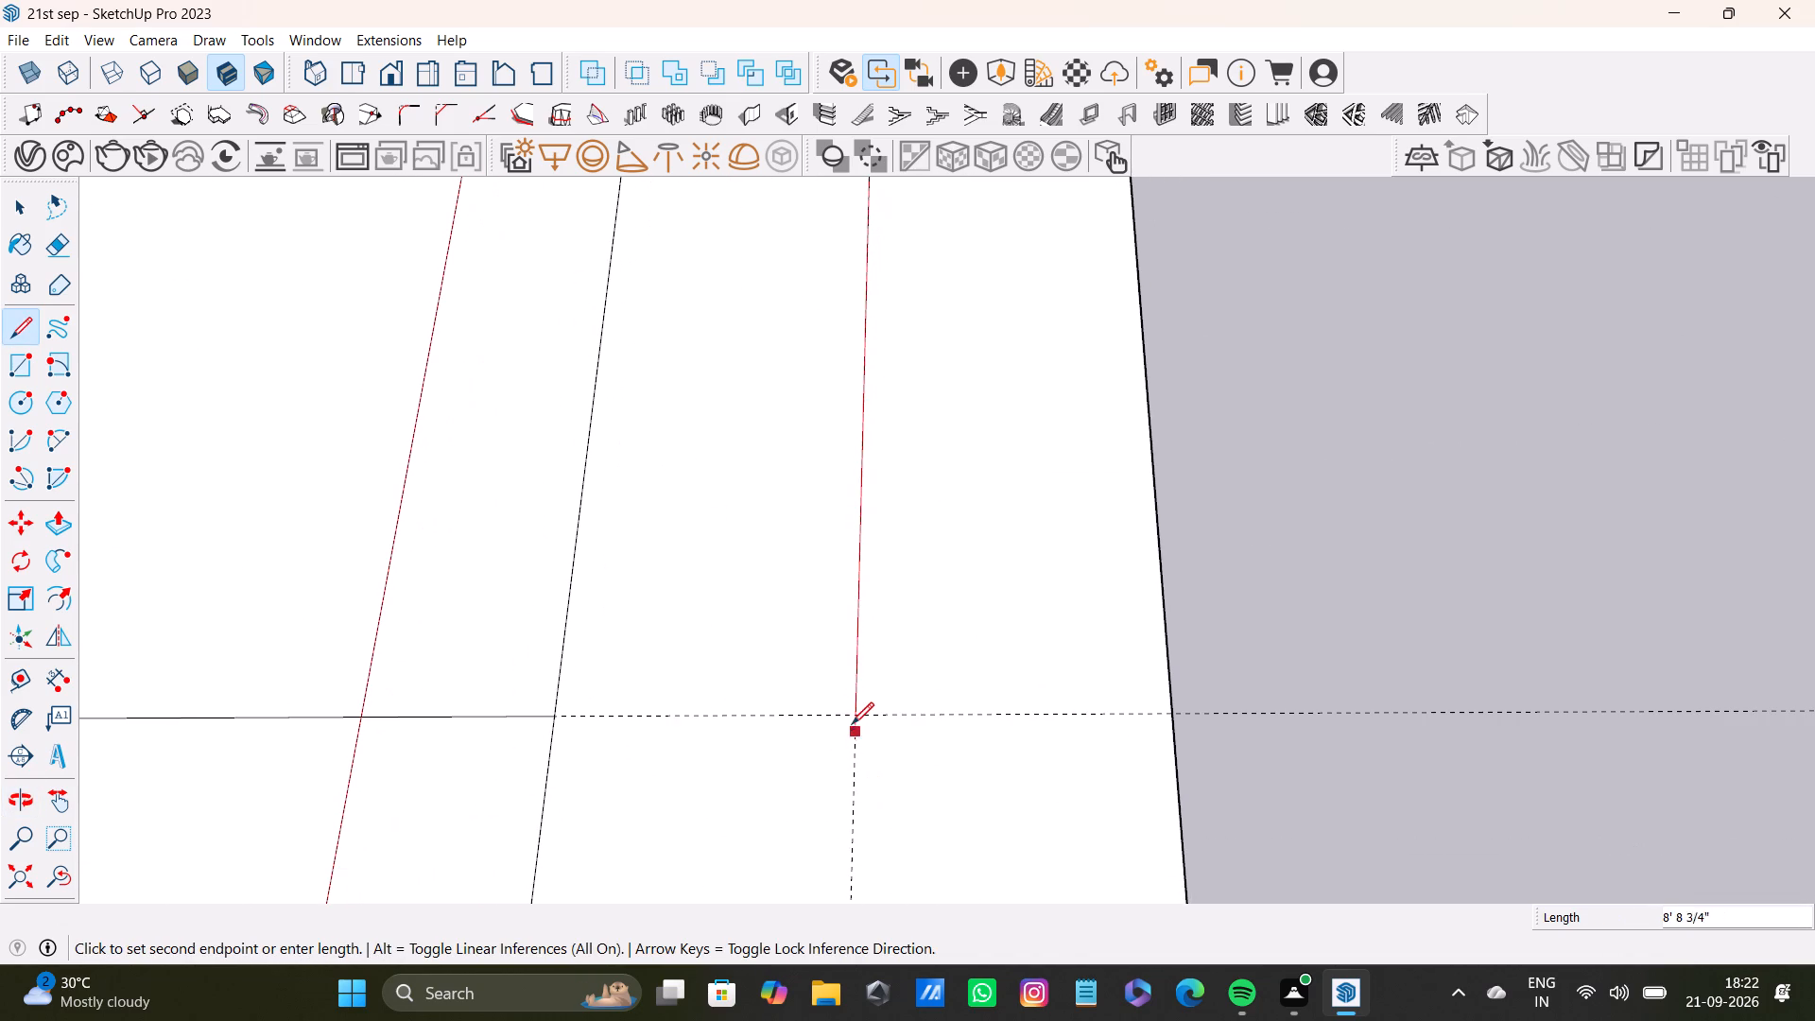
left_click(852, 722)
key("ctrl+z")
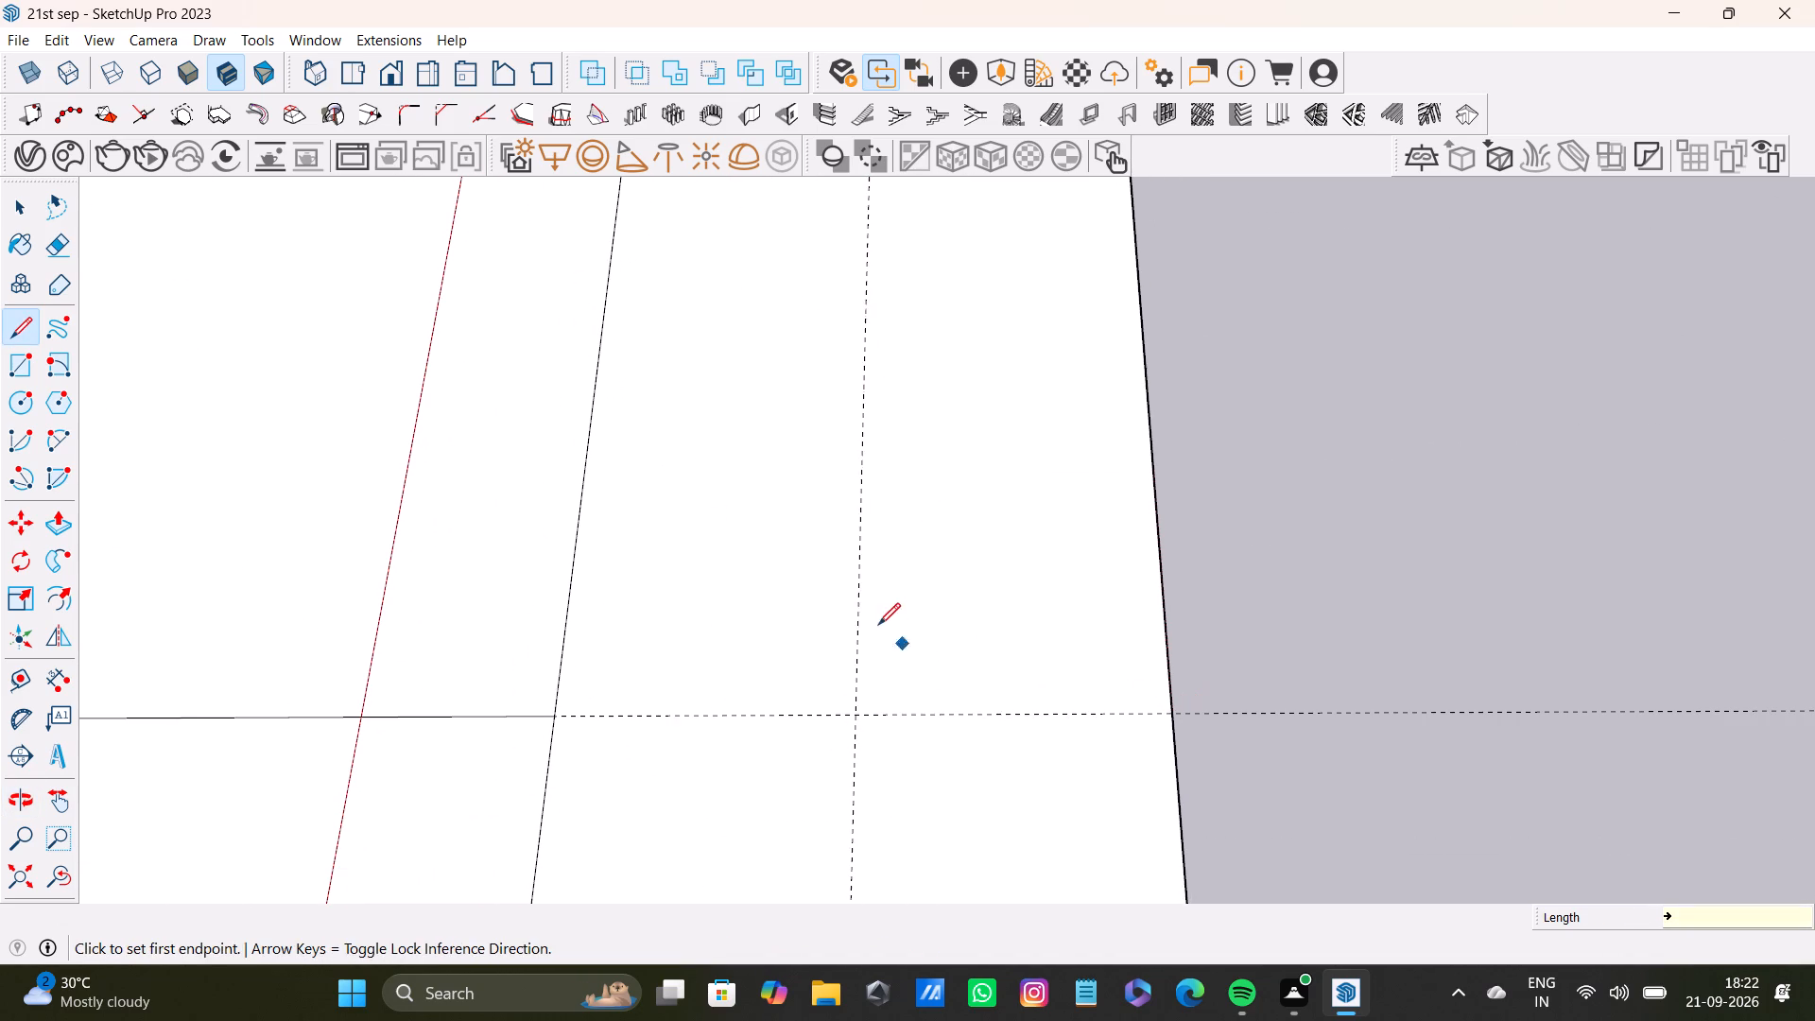
Draw the third cell's middle line about 8' 7 9/16" to the next cross guide, with cross lines to both sides of the strip.
scroll(878, 625, "down", 3)
middle_click_drag(891, 564, 951, 767, "shift")
middle_click_drag(1003, 344, 1002, 496, "shift")
scroll(961, 368, "up", 3)
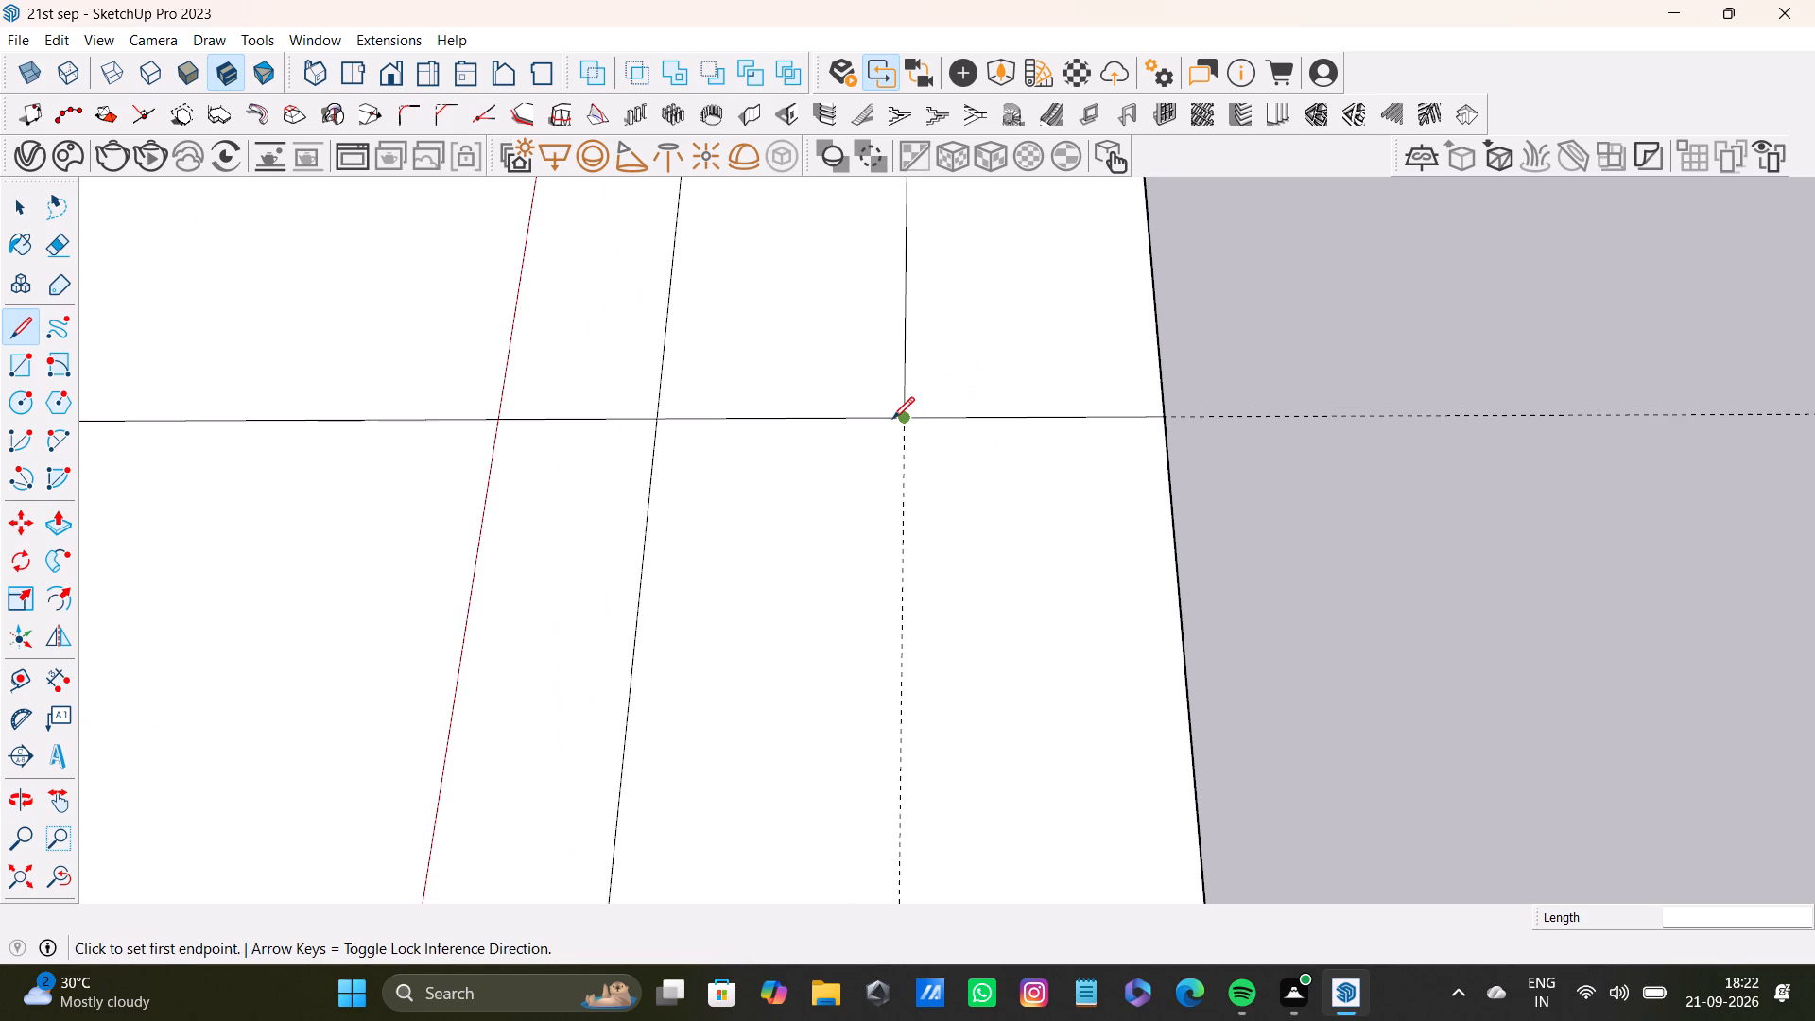
left_click(893, 419)
middle_click_drag(909, 687, 872, 307)
middle_click_drag(890, 707, 875, 427)
middle_click_drag(838, 715, 838, 702)
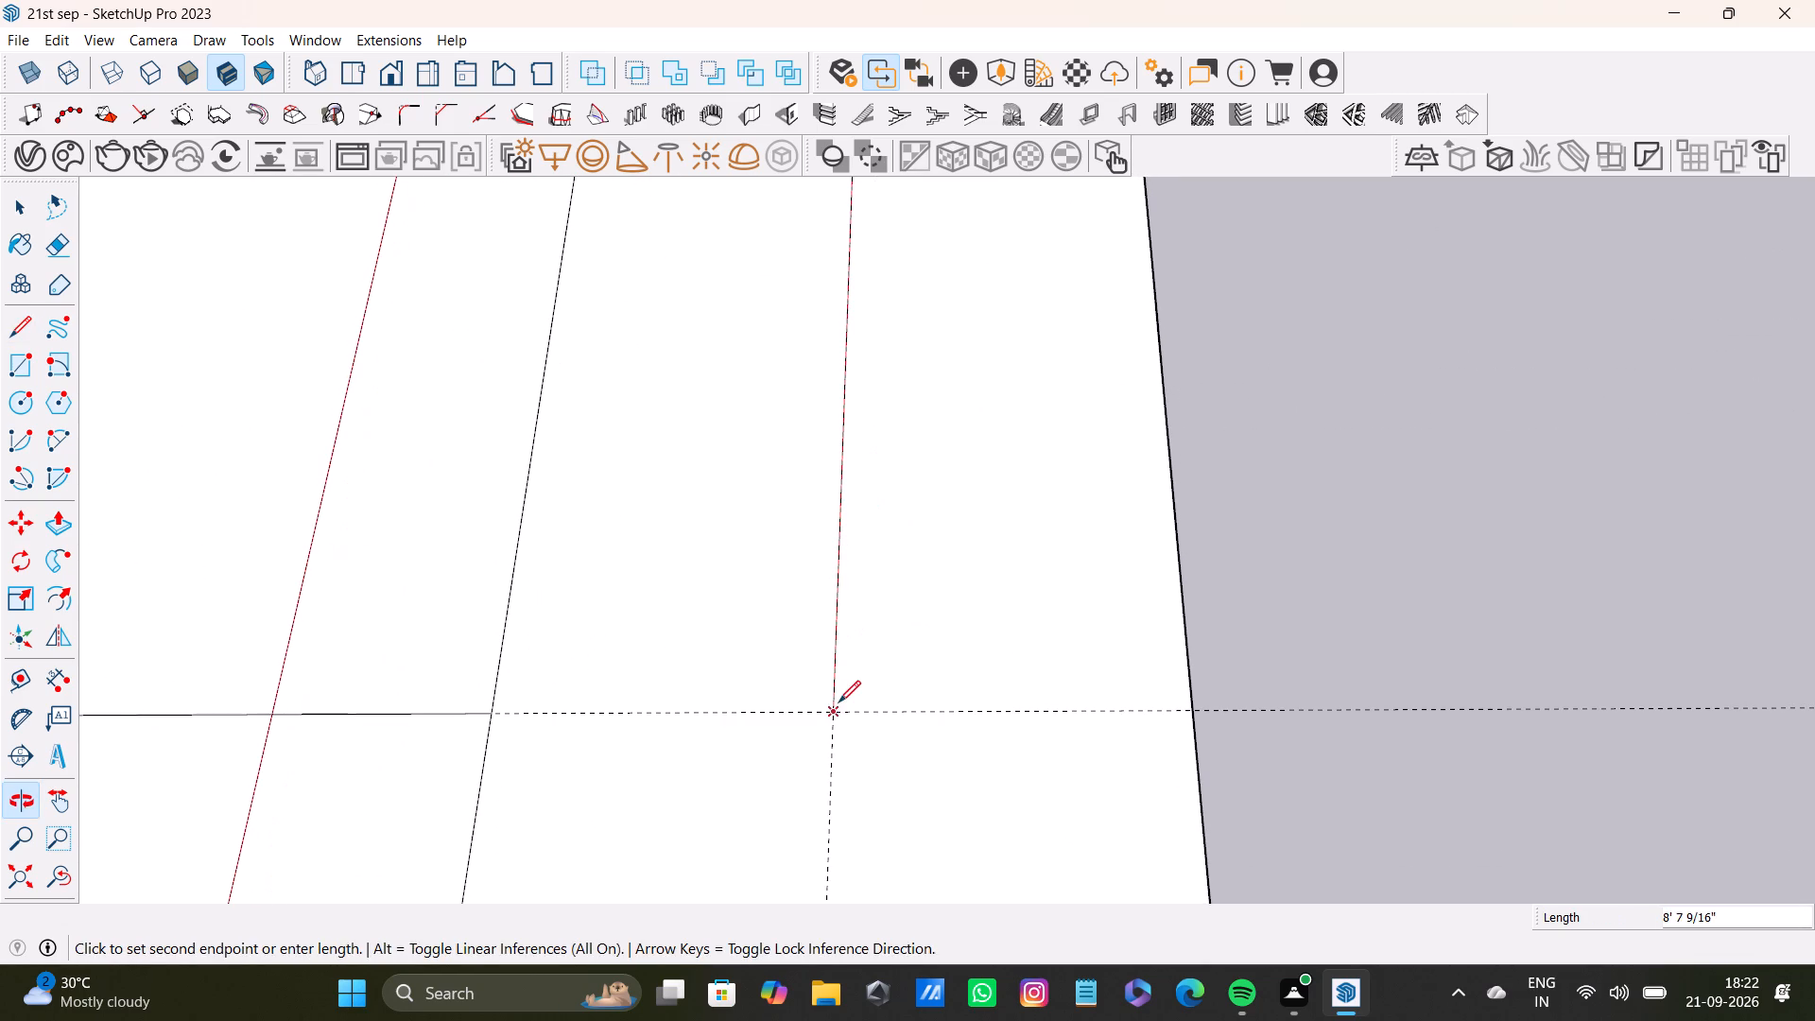
left_click(834, 706)
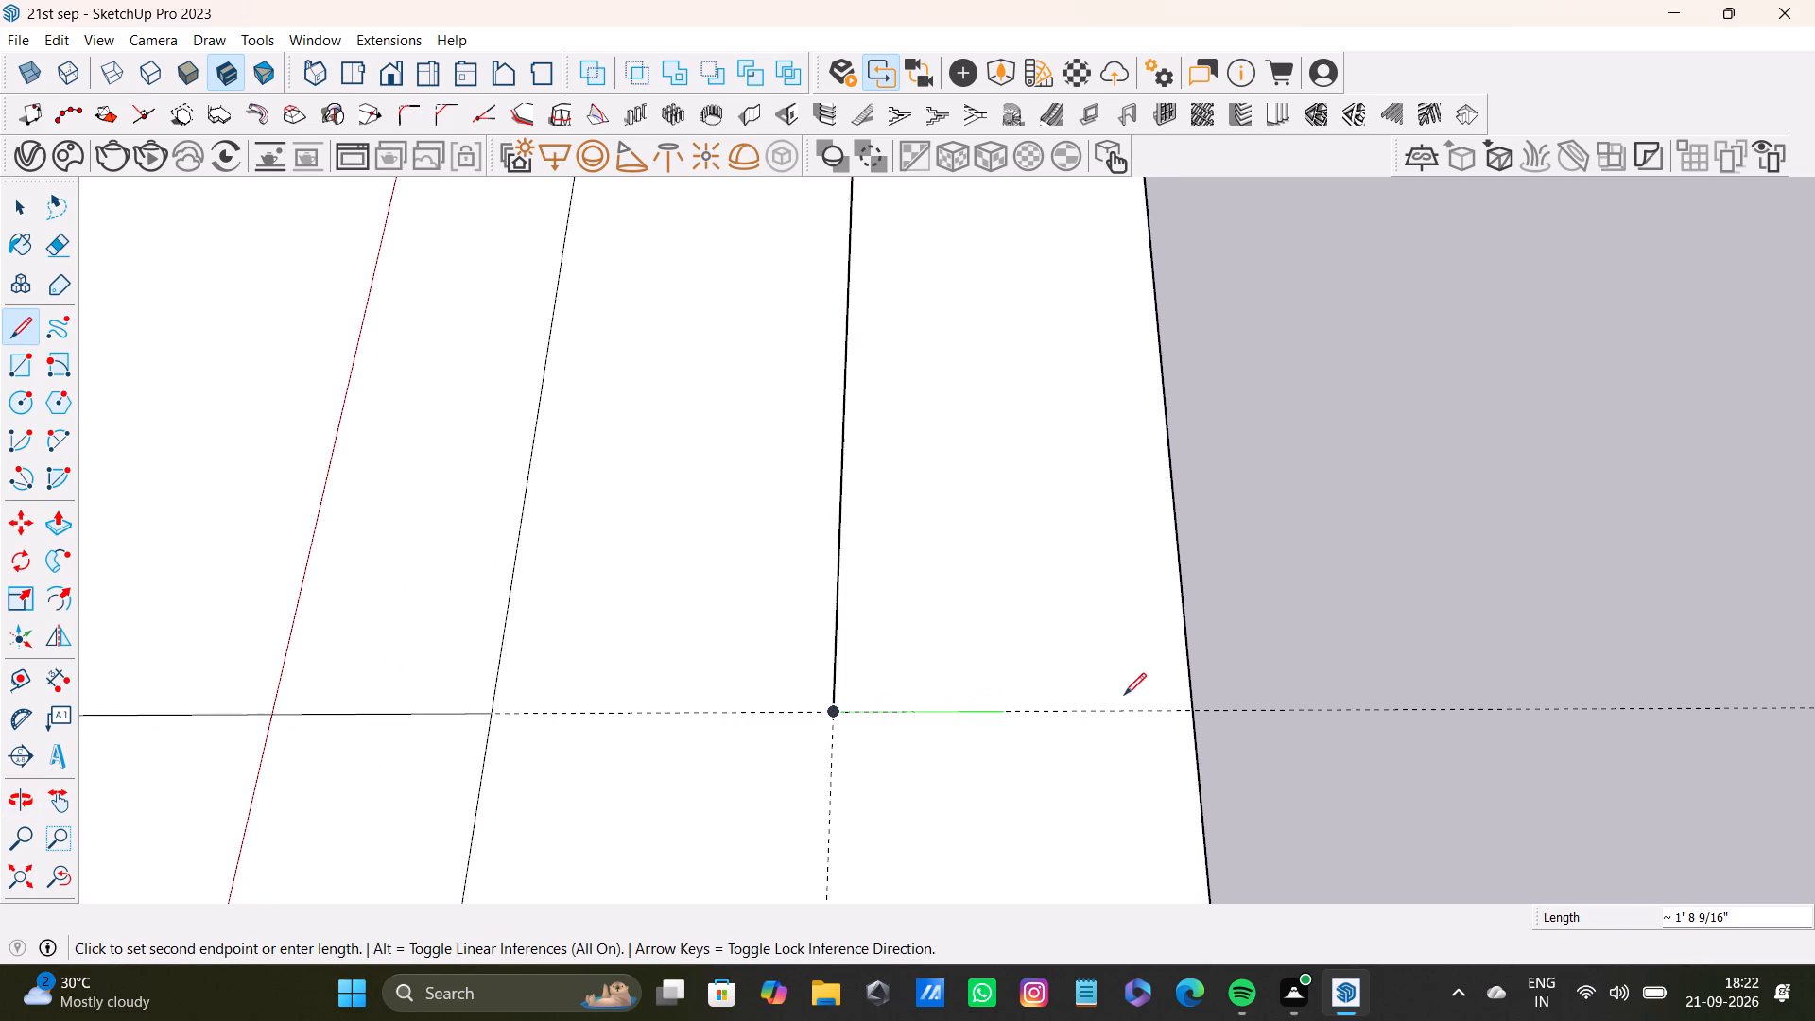
left_click(1196, 710)
left_click_drag(838, 716, 822, 716)
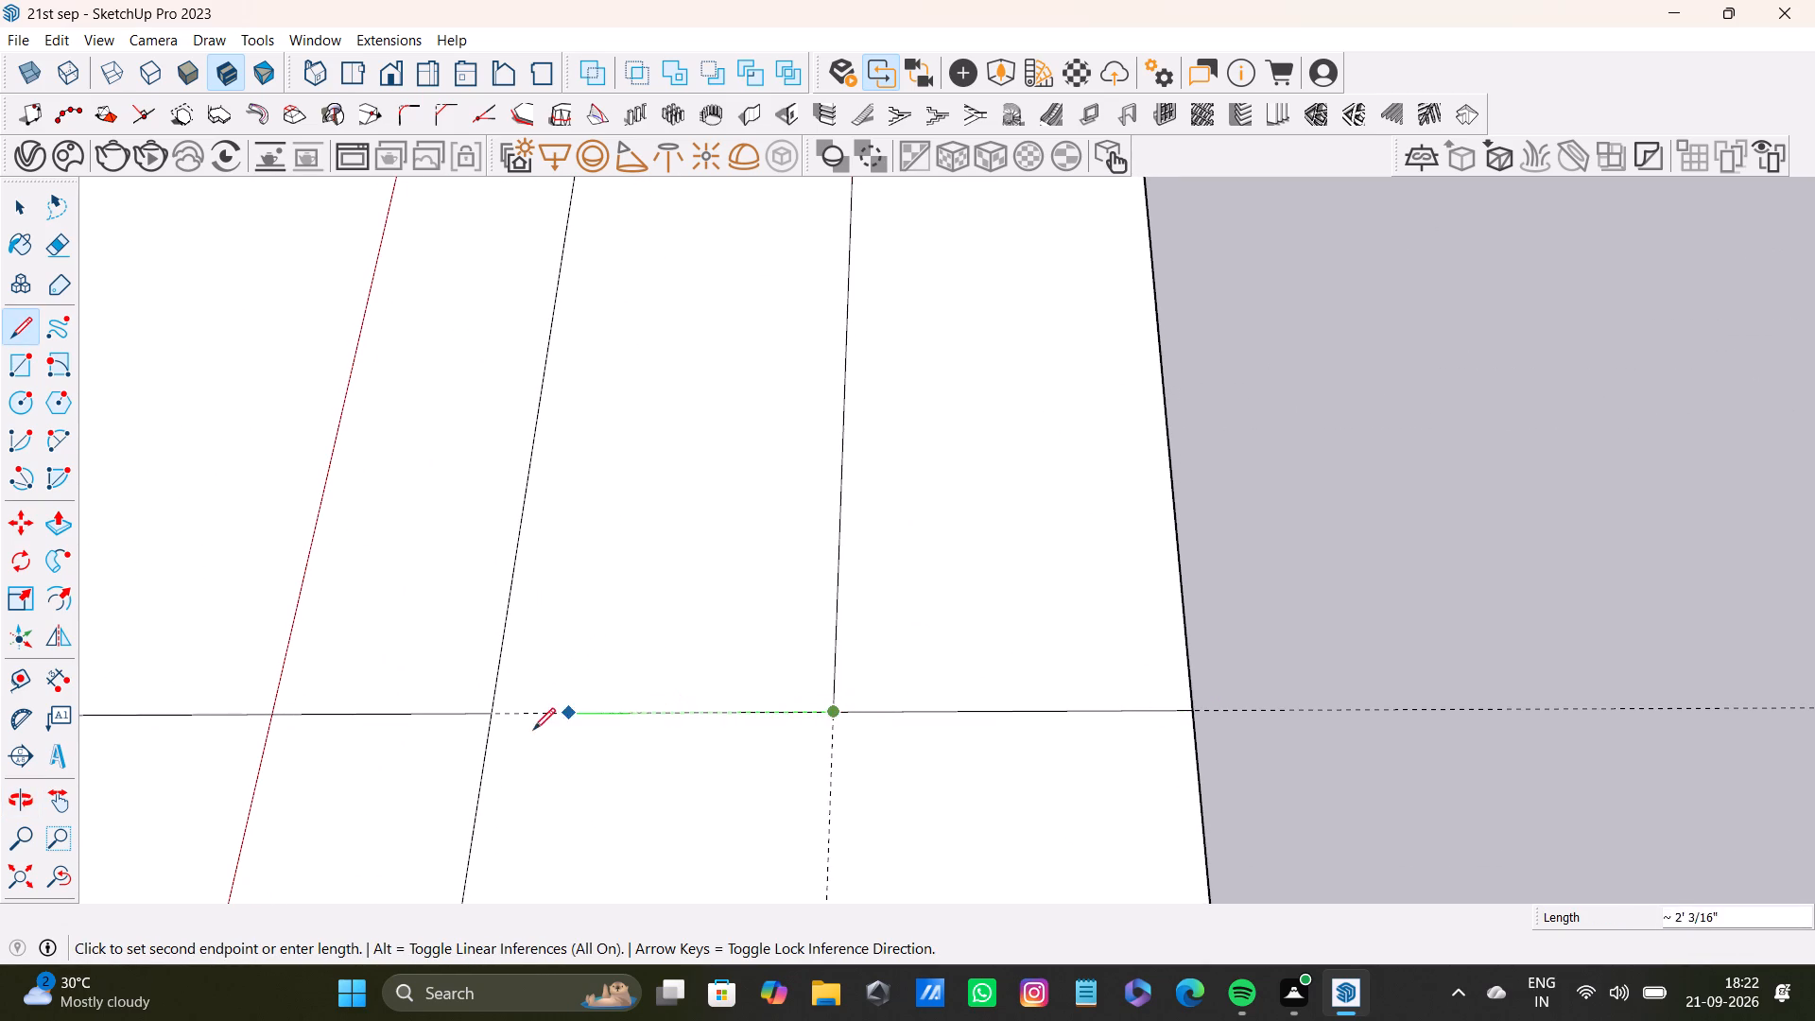
left_click(493, 719)
Draw the fourth cell's middle line to the next cross guide, with cross lines about 2' 7 9/16" to the long edge and 2' 6" to the other side.
scroll(786, 787, "down", 3)
middle_click_drag(801, 833, 798, 646, "shift")
scroll(797, 623, "up", 3)
left_click(823, 548)
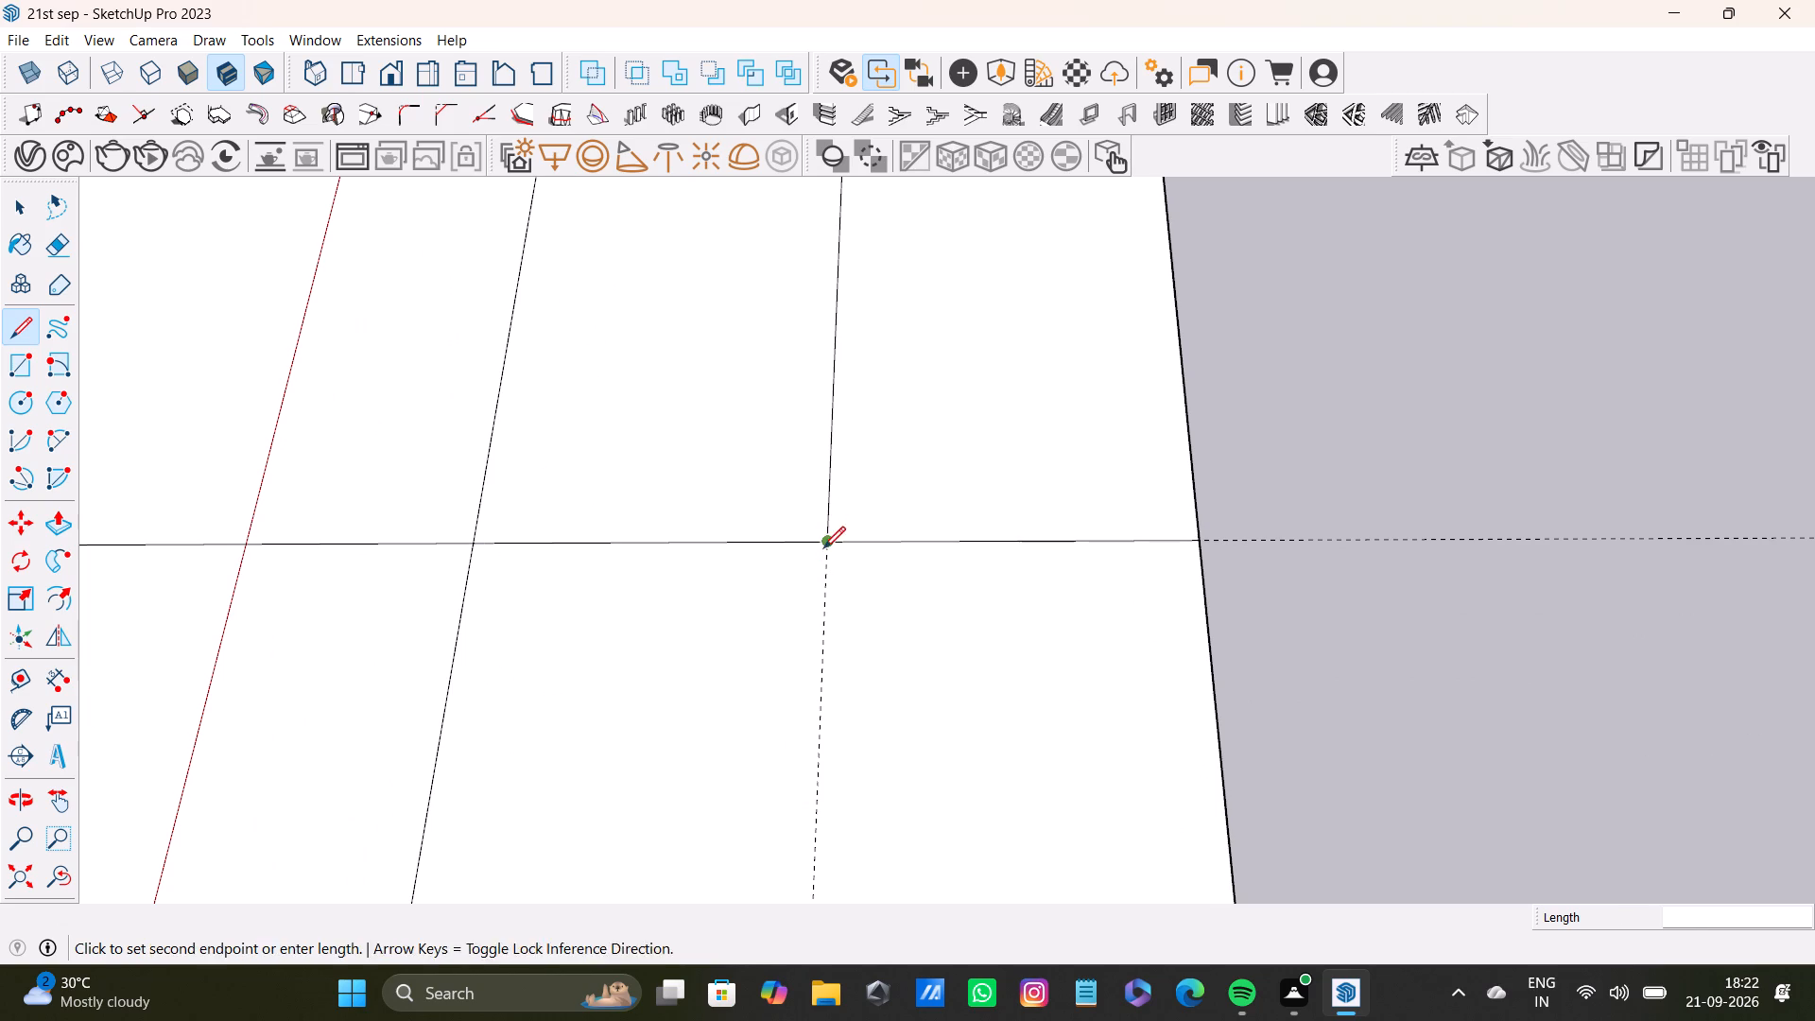
middle_click_drag(809, 773, 803, 351)
middle_click_drag(820, 698, 799, 364)
scroll(764, 706, "down", 1)
middle_click_drag(755, 729, 759, 435)
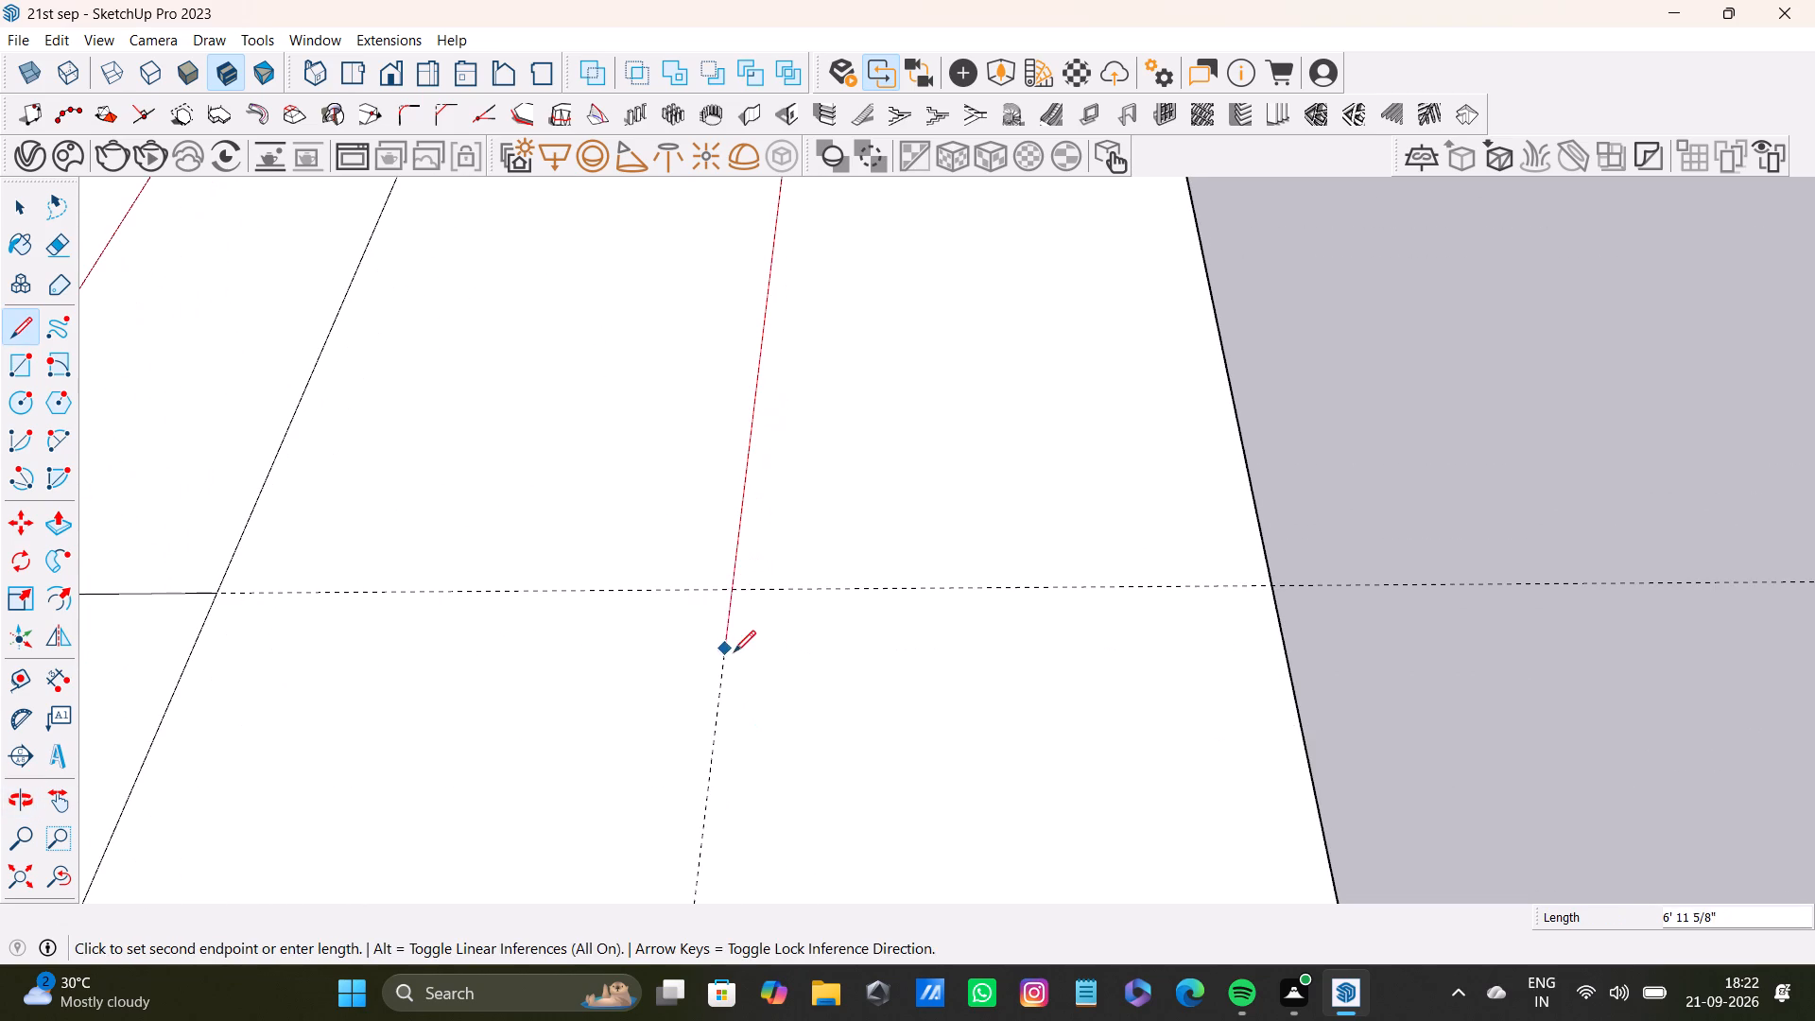
left_click(731, 588)
left_click(1280, 581)
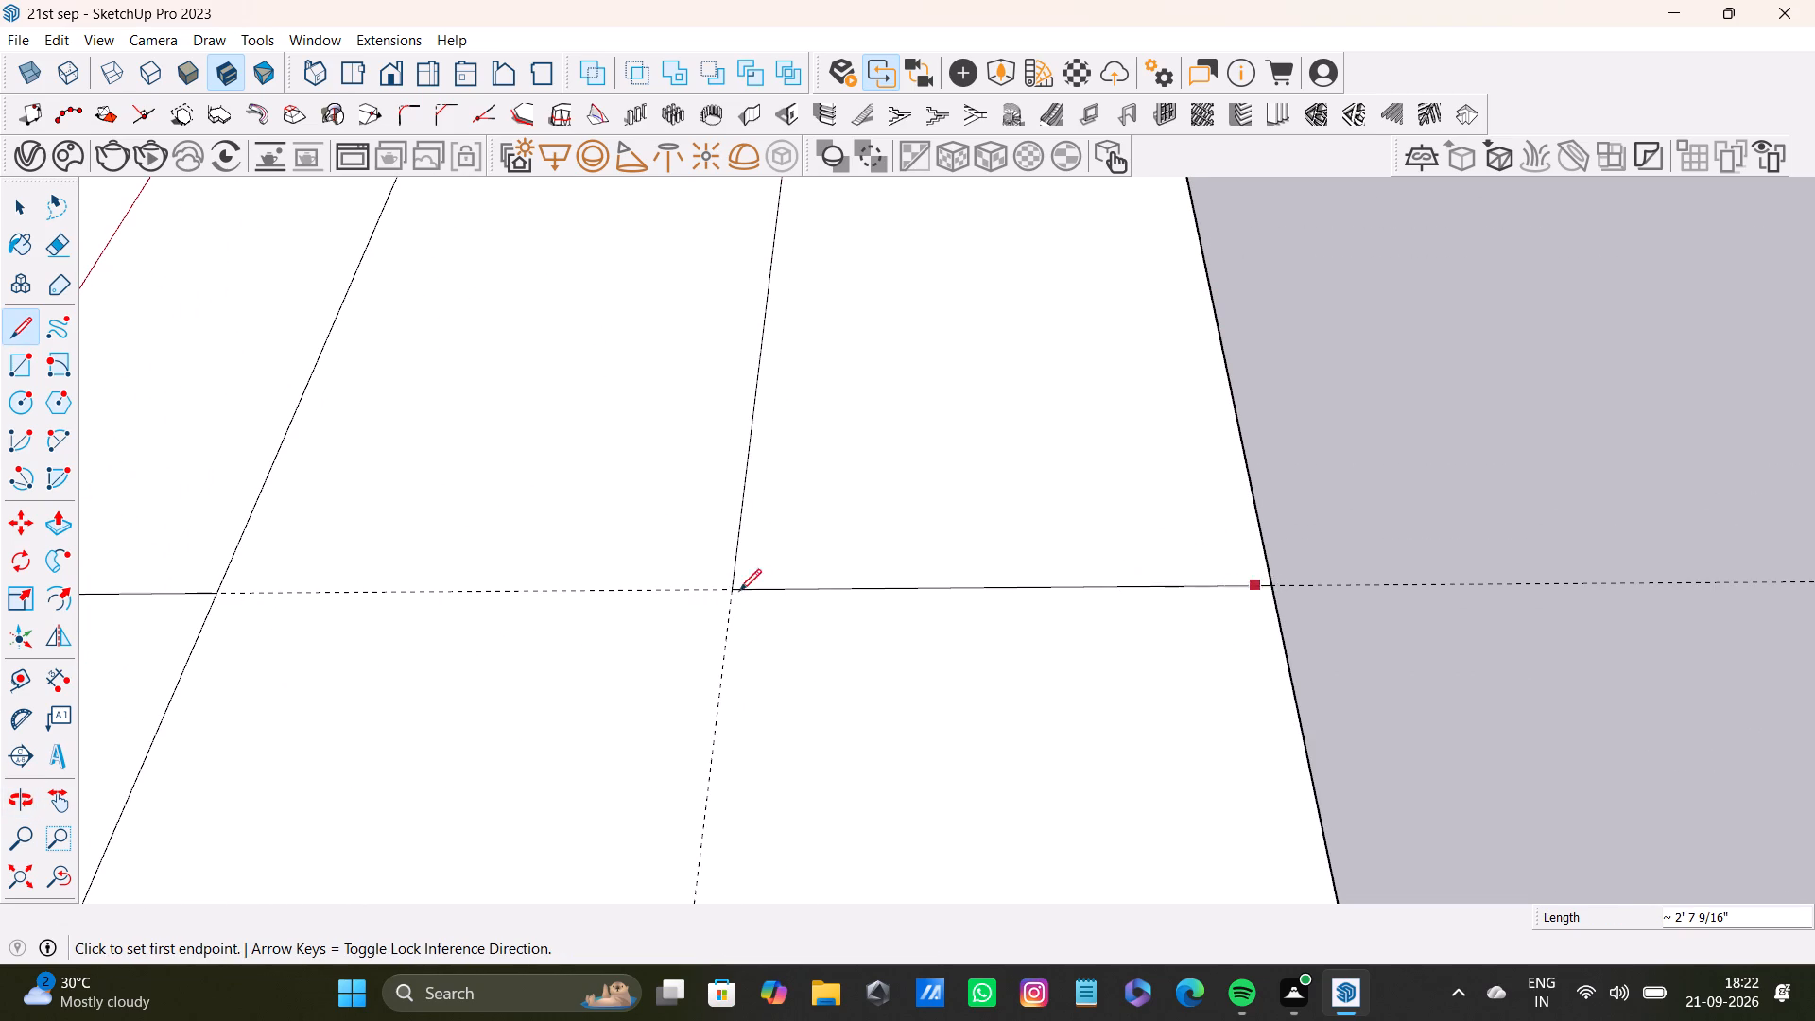
left_click_drag(726, 593, 712, 593)
left_click(220, 594)
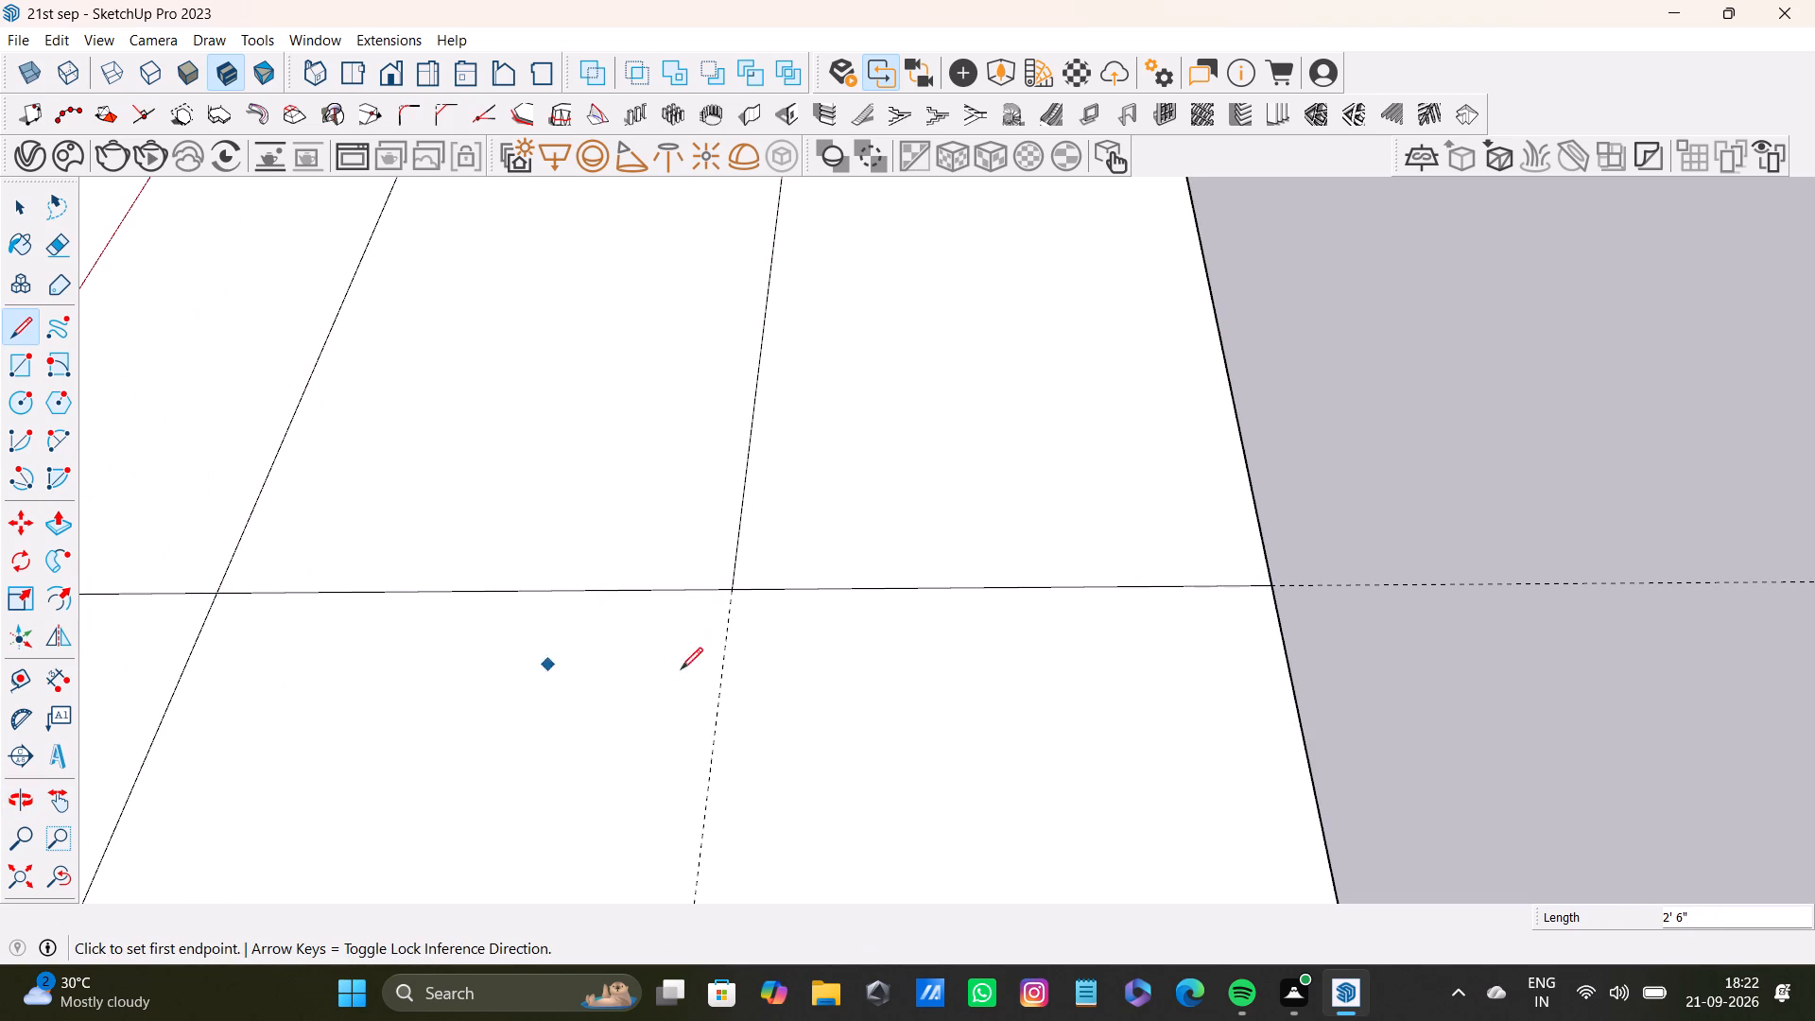
Draw the fifth cell's middle line to the next cross guide, with cross lines about 2' 7 9/16" to the long edge and 2' 6" to the other side.
left_click(727, 586)
scroll(752, 739, "down", 3)
middle_click_drag(736, 762, 752, 530, "shift")
scroll(752, 744, "down", 2)
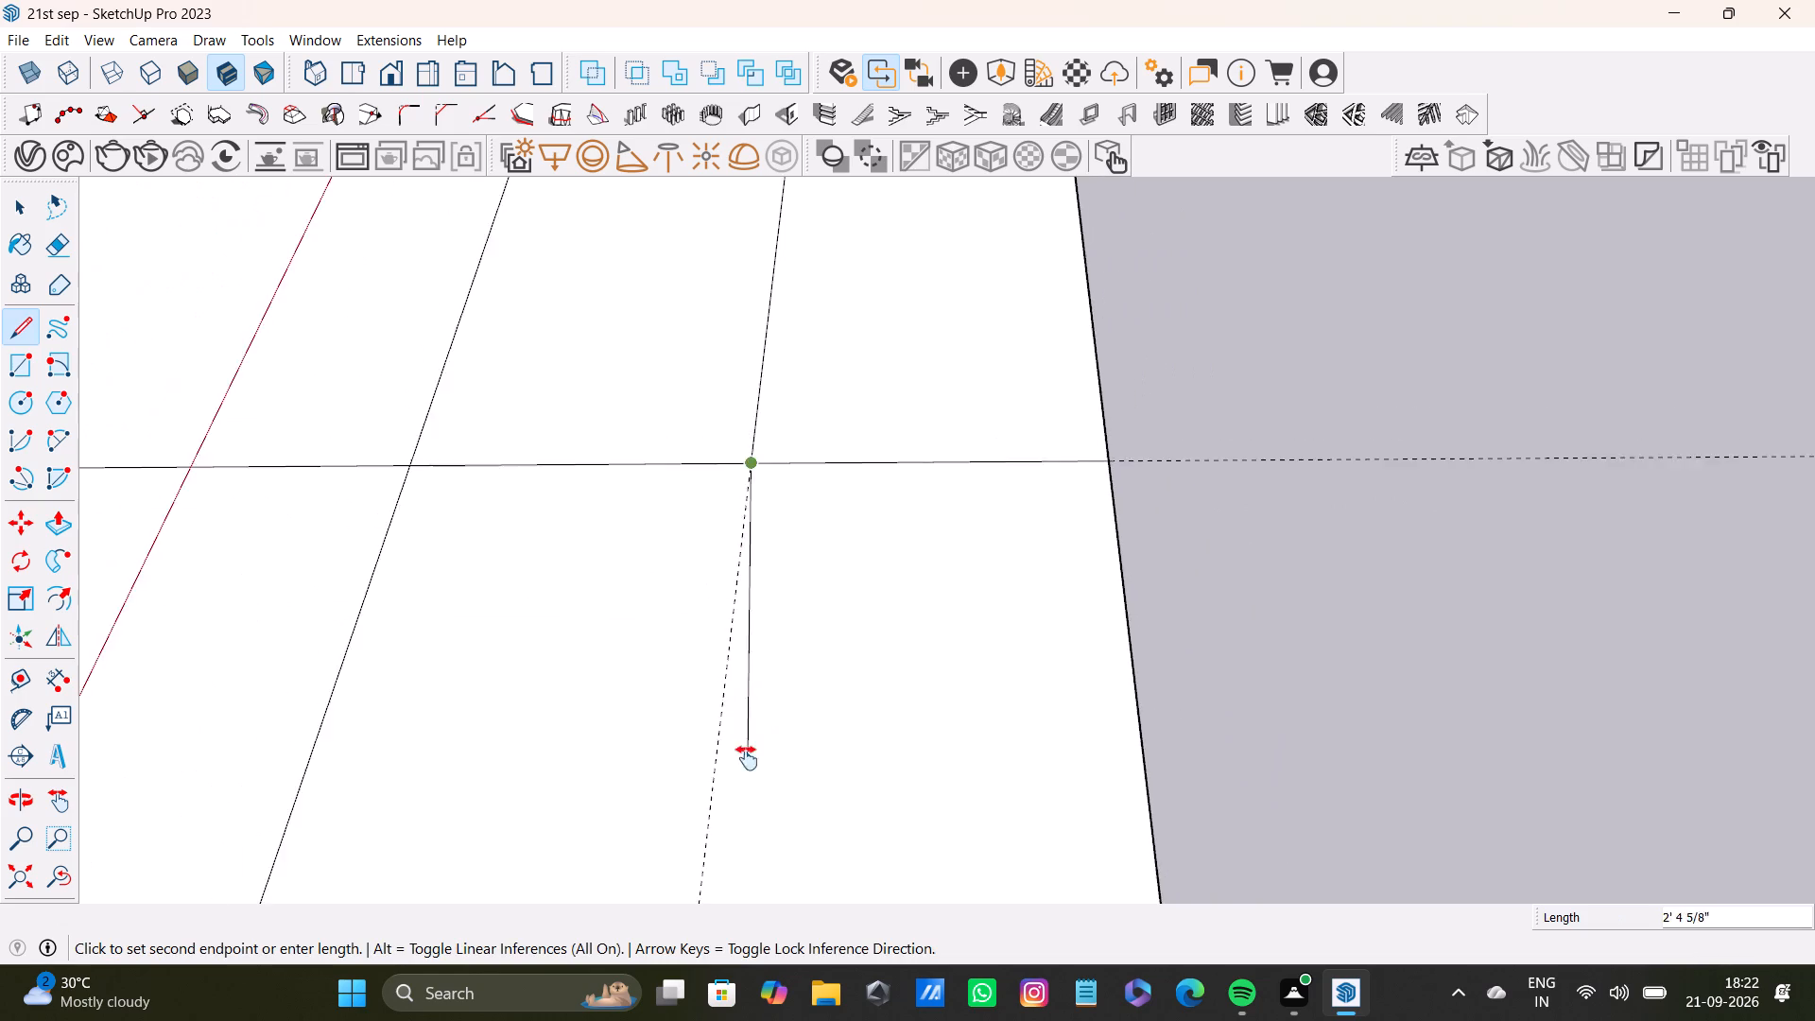
middle_click_drag(747, 758, 705, 424, "shift")
scroll(686, 639, "down", 3)
middle_click_drag(663, 719, 673, 472, "shift")
middle_click_drag(597, 849, 623, 747, "shift")
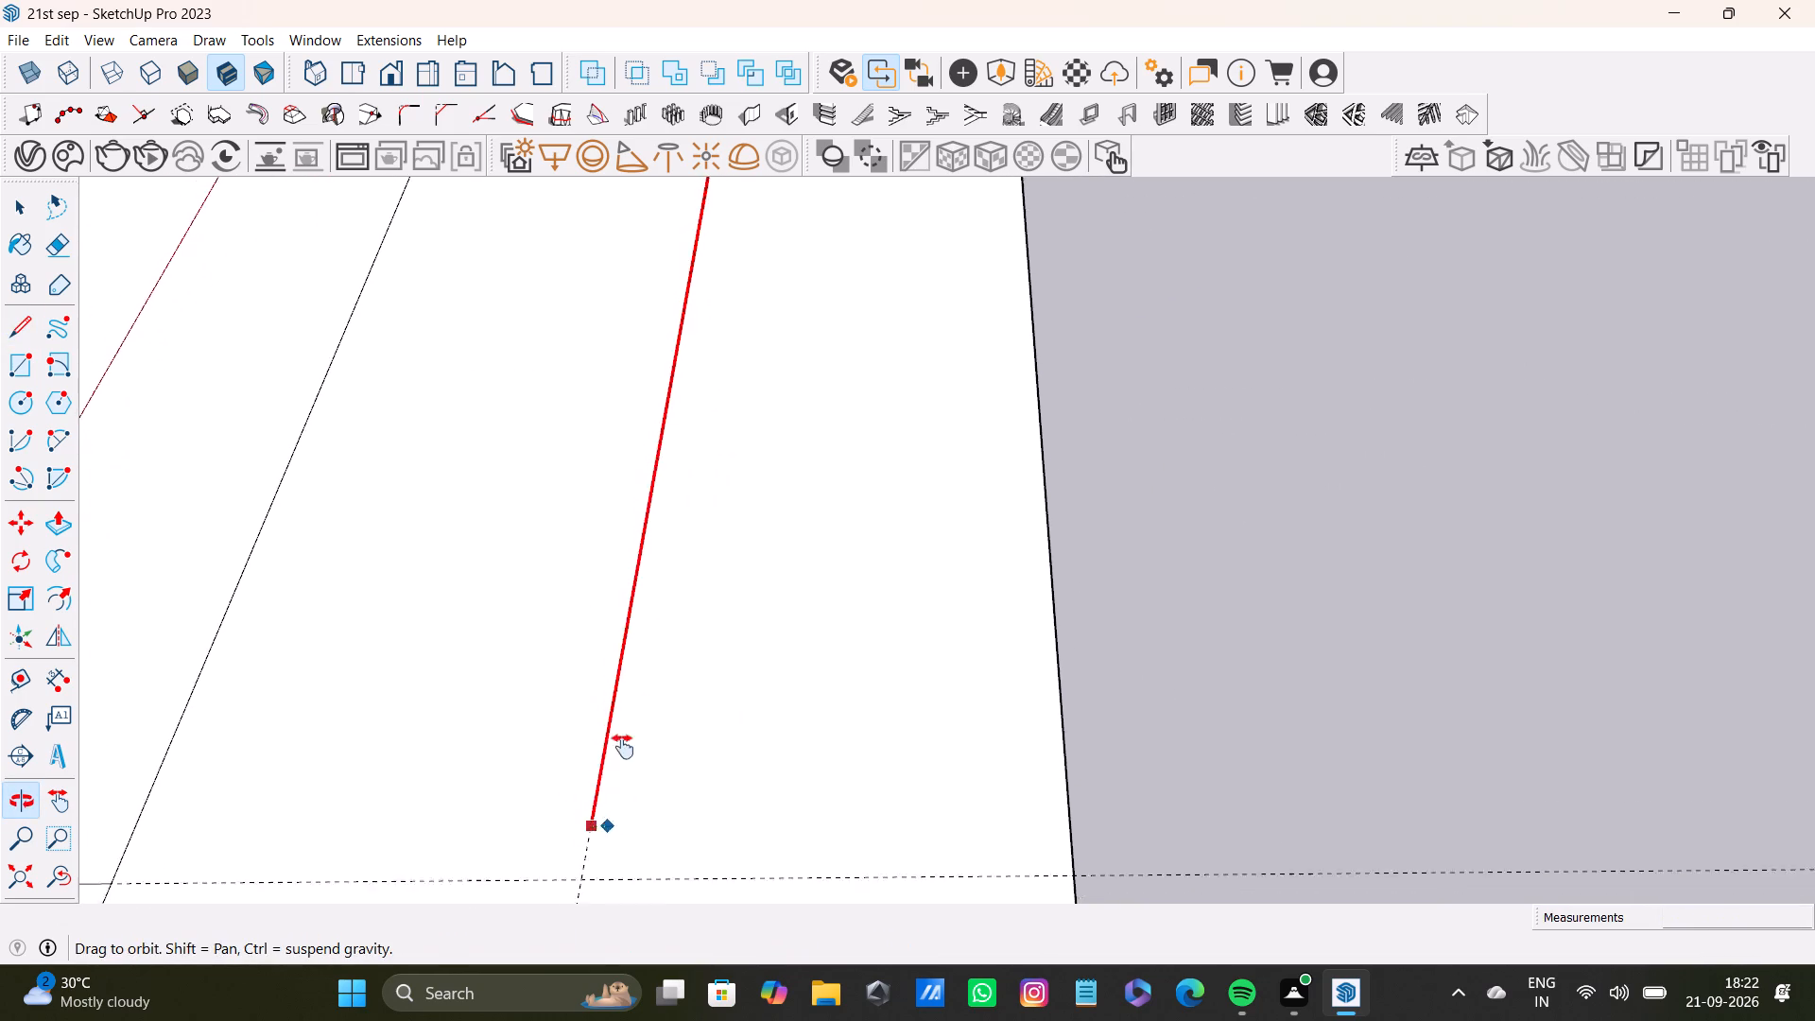
middle_click_drag(623, 747, 624, 663, "shift")
left_click(592, 714)
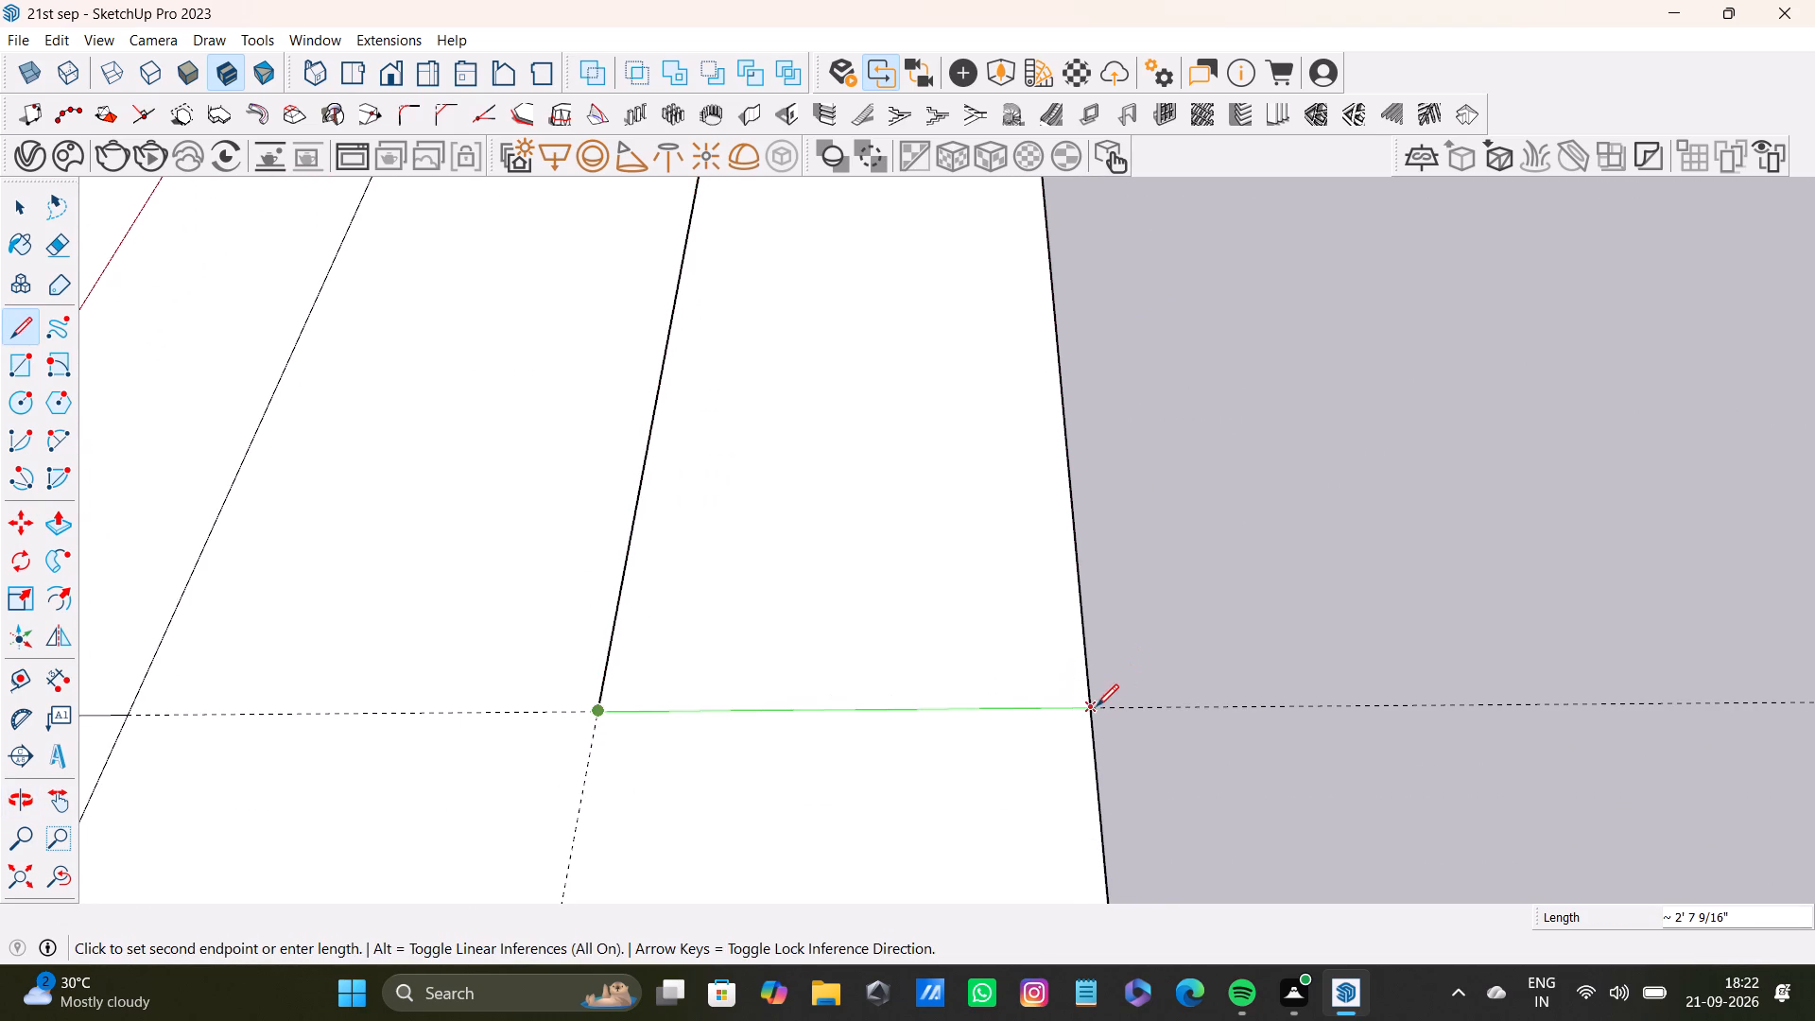
left_click(1096, 706)
left_click(592, 705)
left_click(133, 719)
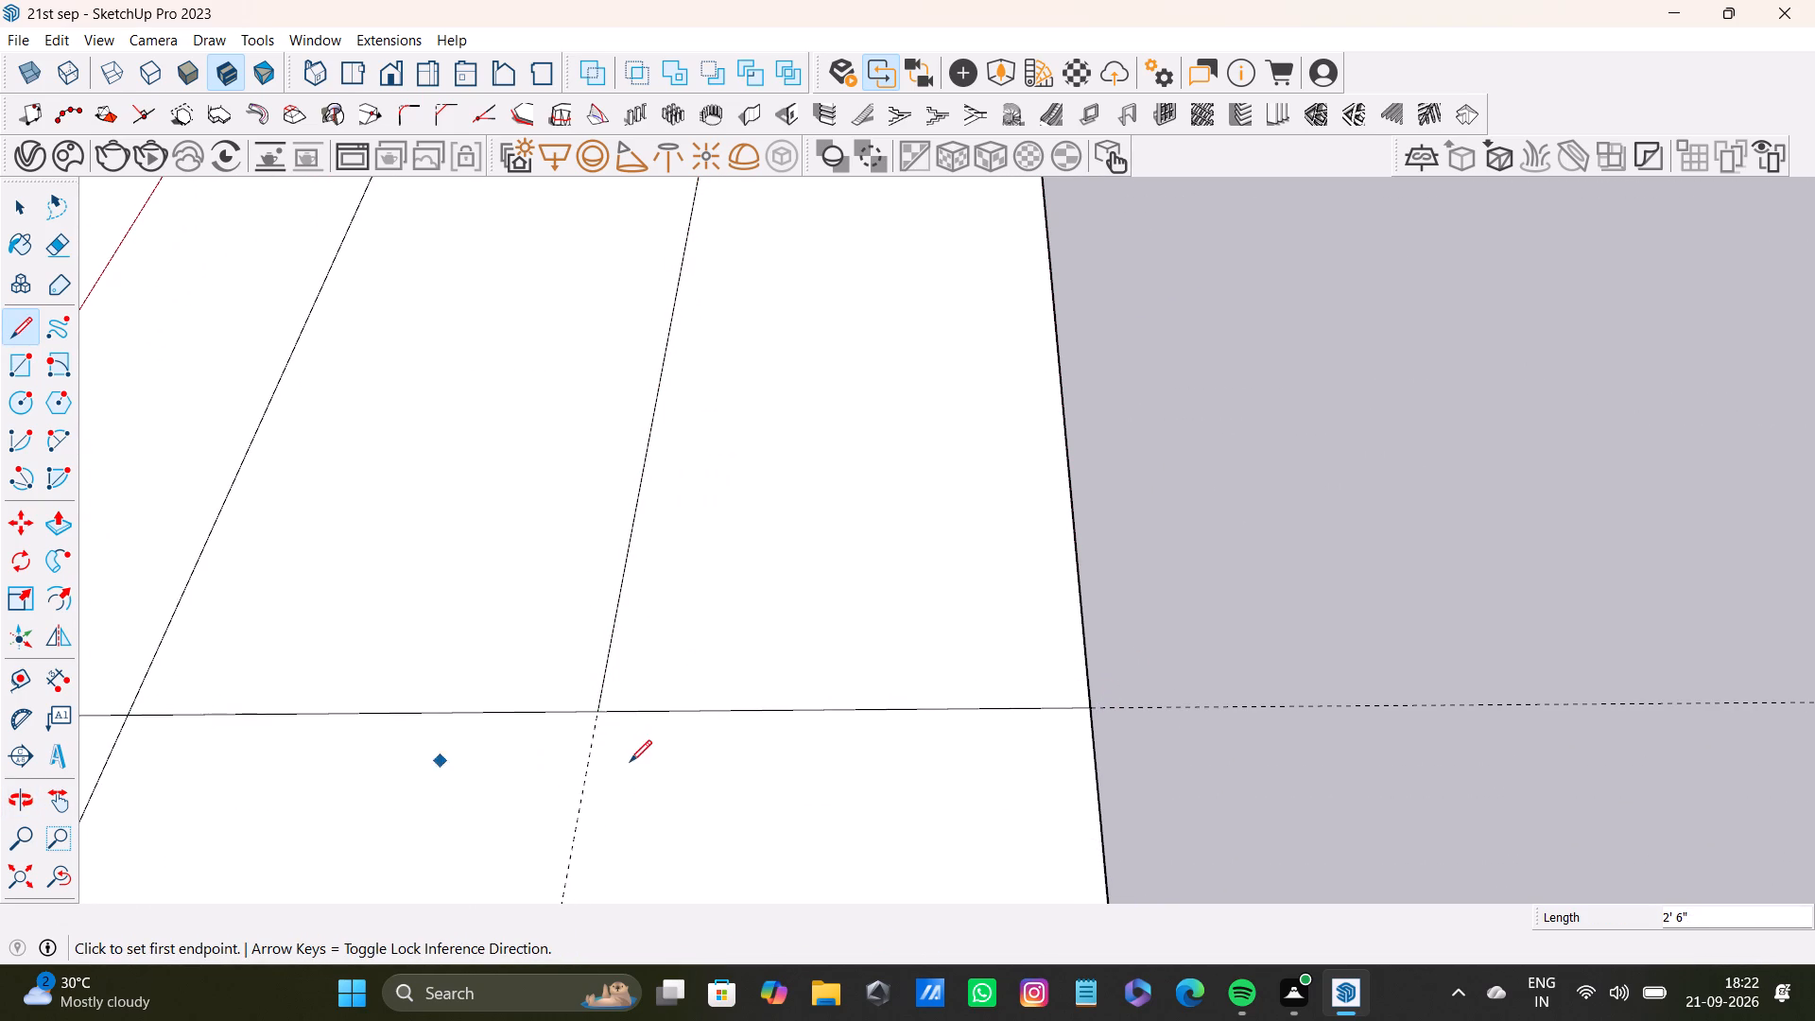
Draw the sixth cell's middle line to the next cross guide, with cross lines about 2' 7 9/16" to the long edge and 2' 6" to the other side.
left_click(592, 715)
middle_click_drag(633, 850, 867, 444, "shift")
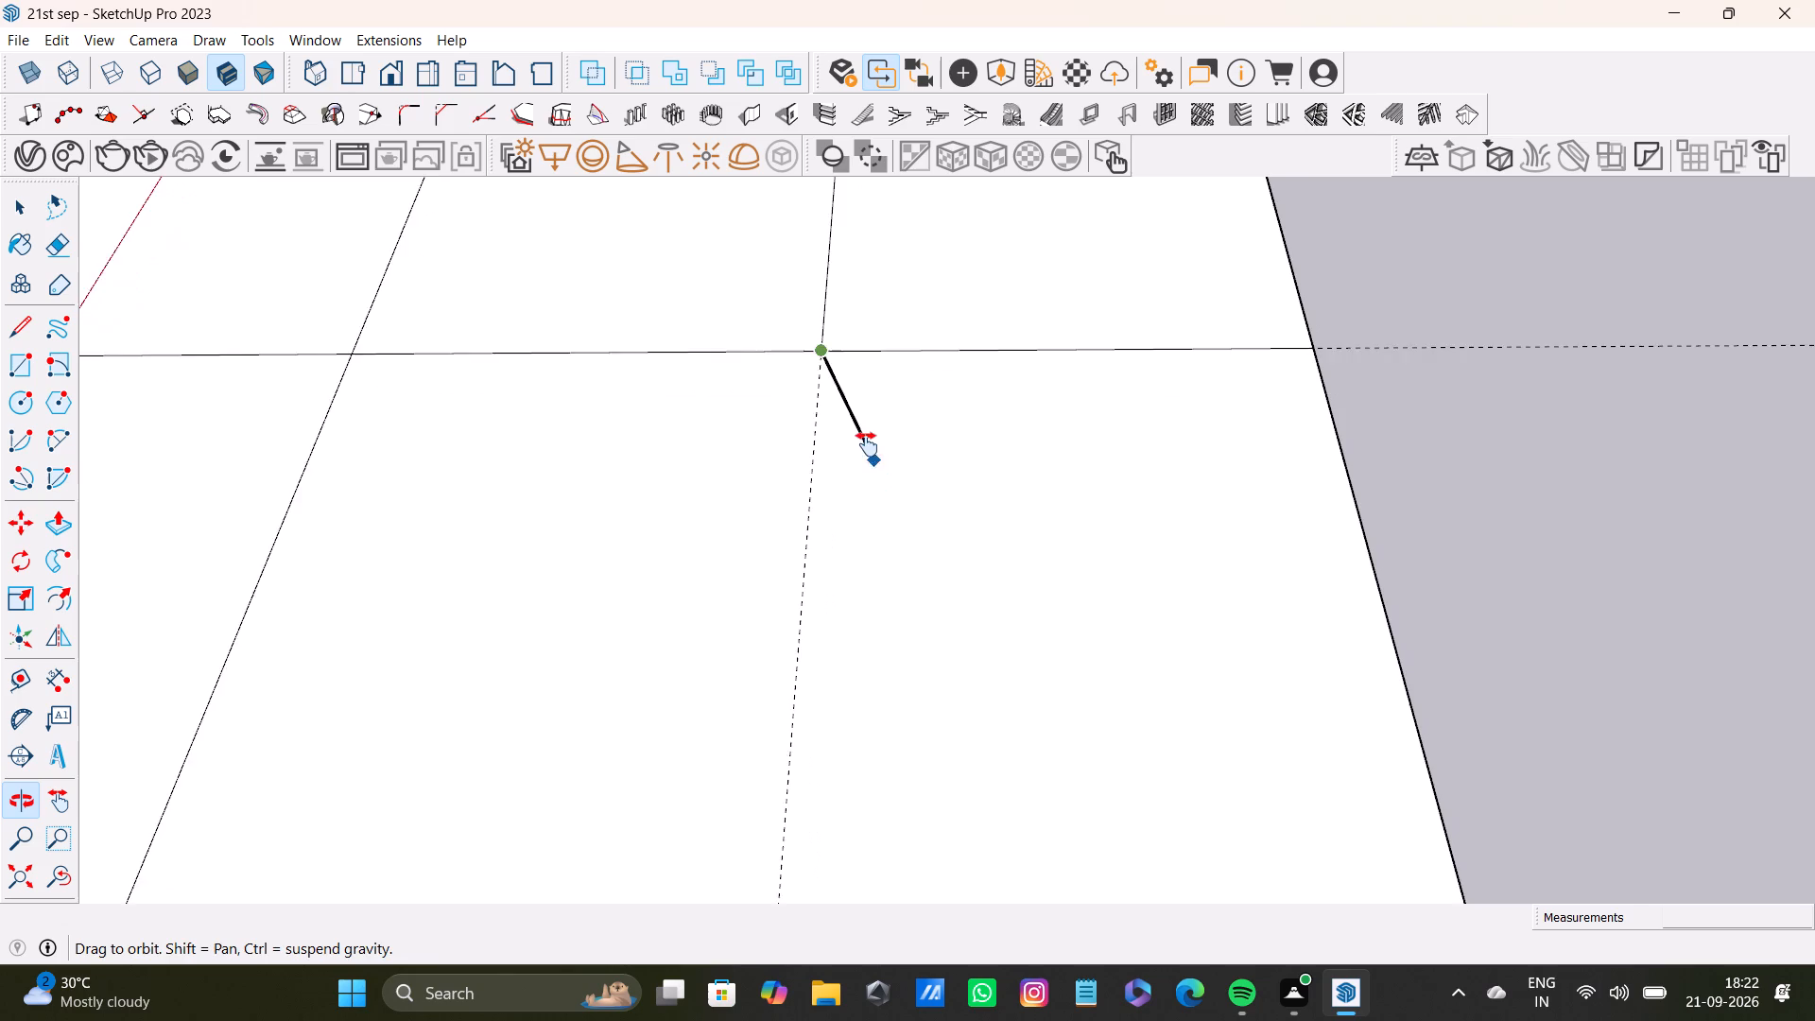
middle_click_drag(867, 444, 841, 412, "shift")
scroll(796, 584, "down", 8)
middle_click_drag(779, 703, 769, 414)
scroll(728, 702, "down", 3)
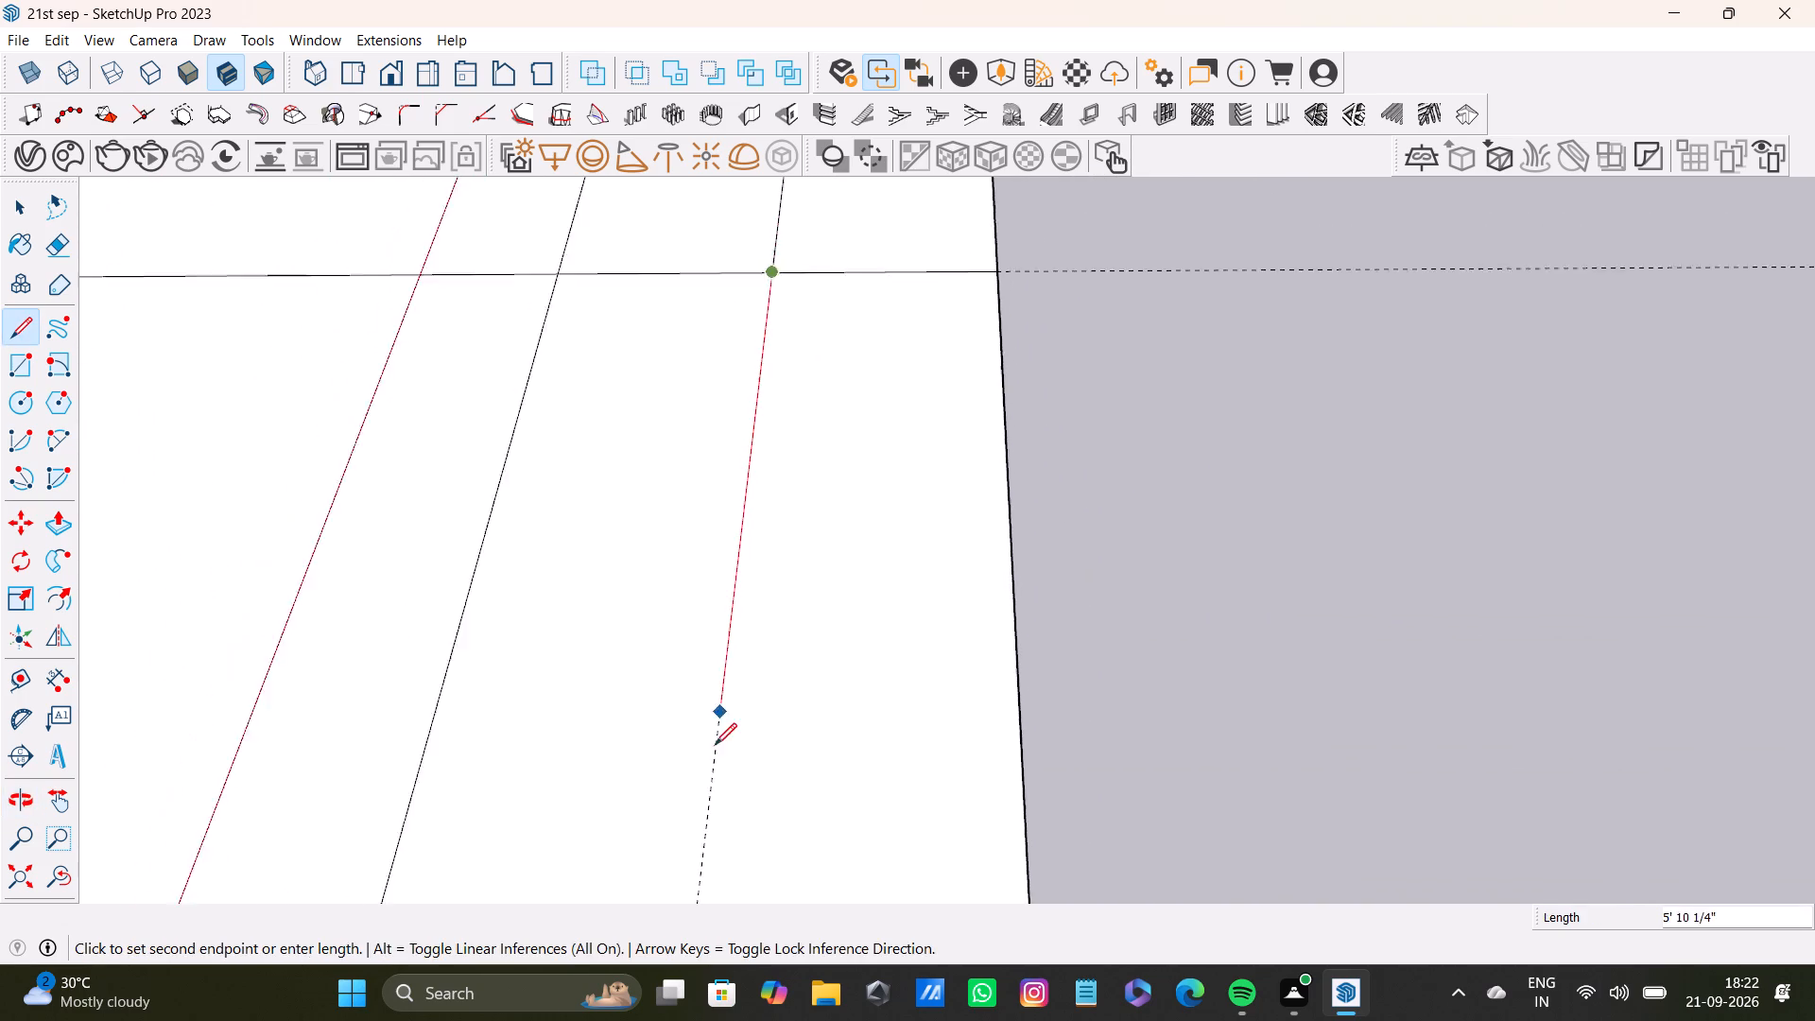
middle_click_drag(714, 747, 710, 517)
left_click_drag(690, 683, 700, 684)
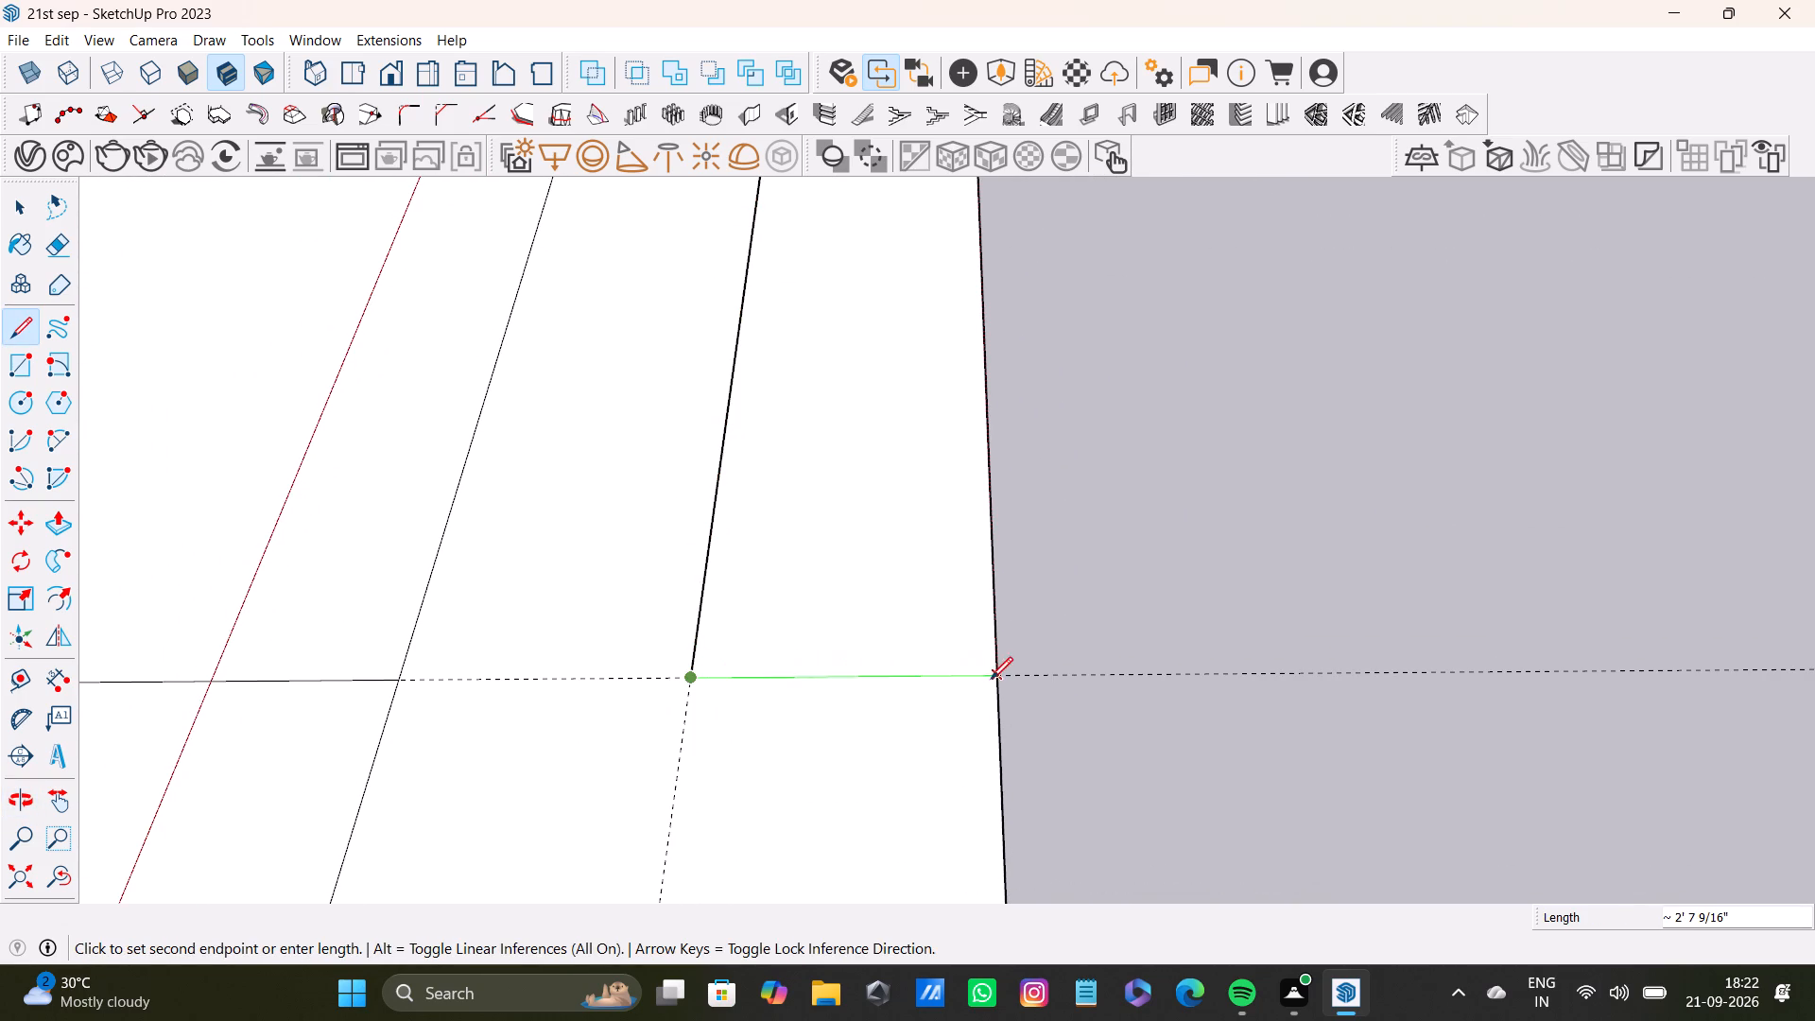
left_click(997, 678)
left_click_drag(683, 680, 574, 685)
left_click(398, 682)
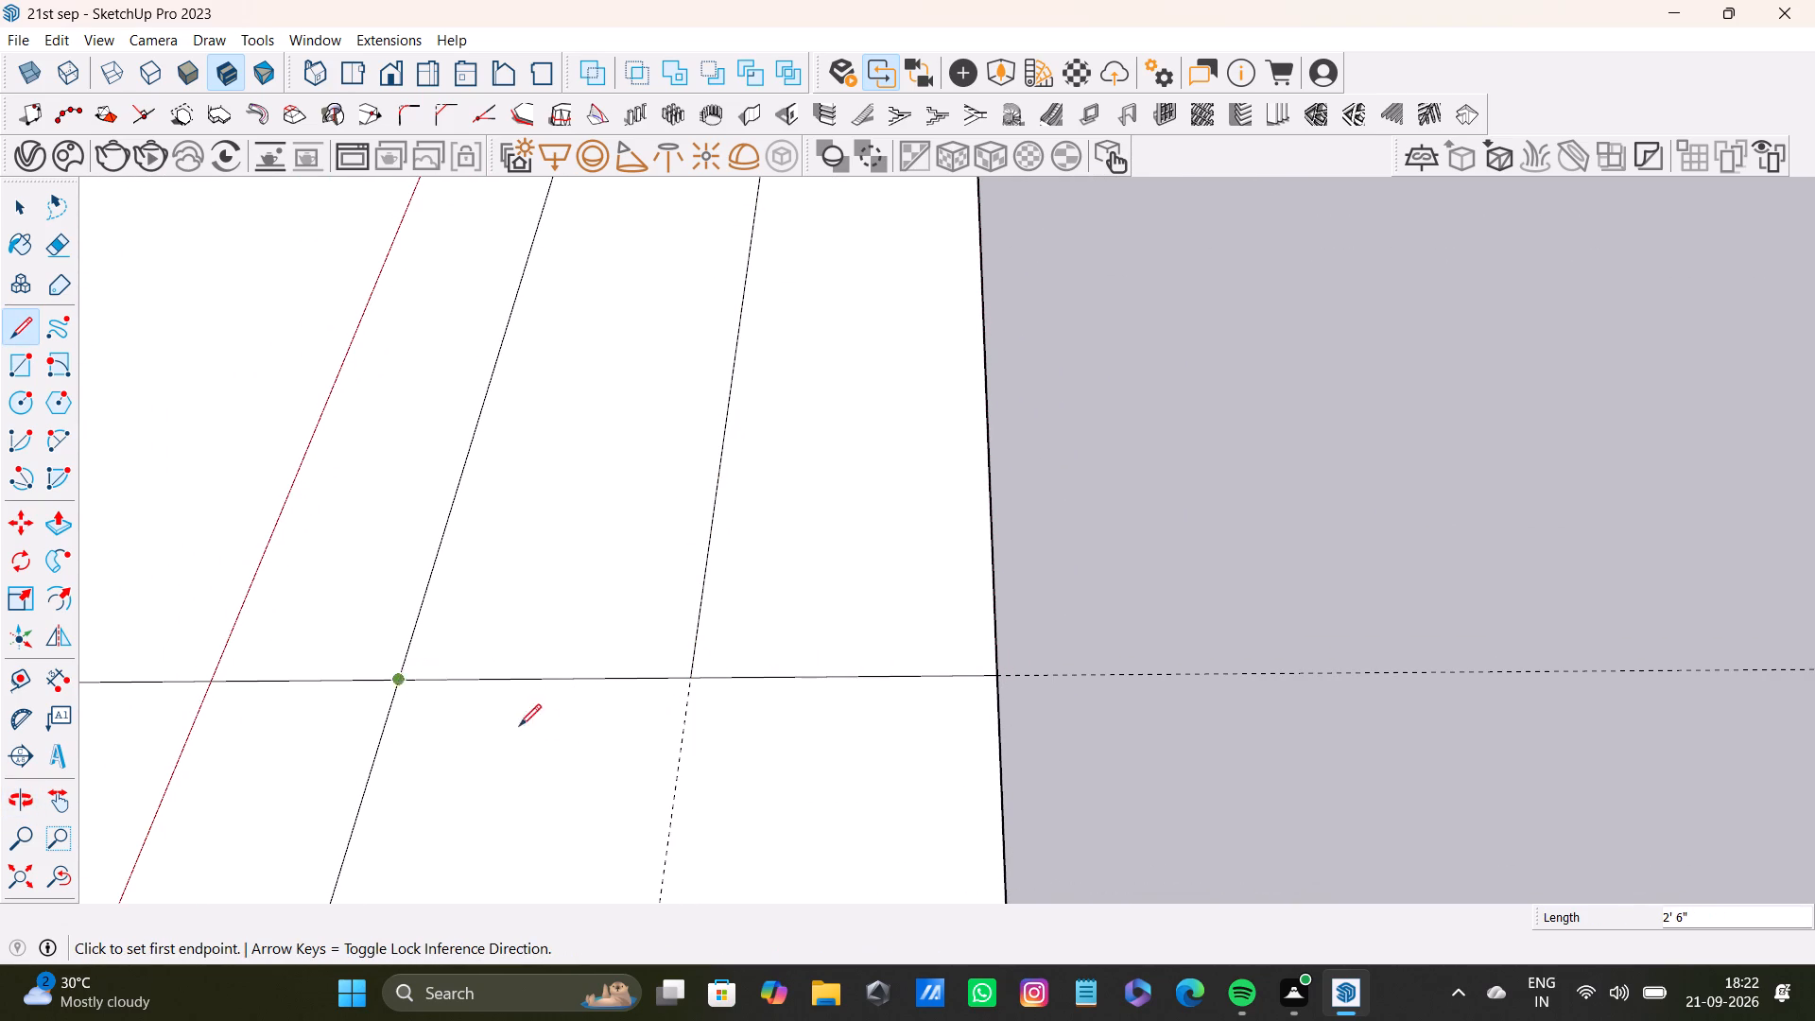
Draw the seventh cell's middle line about 7' 5 15/16" to the next cross guide, with cross lines to both sides of the strip.
left_click(692, 680)
scroll(690, 839, "down", 1)
middle_click_drag(686, 850, 688, 553)
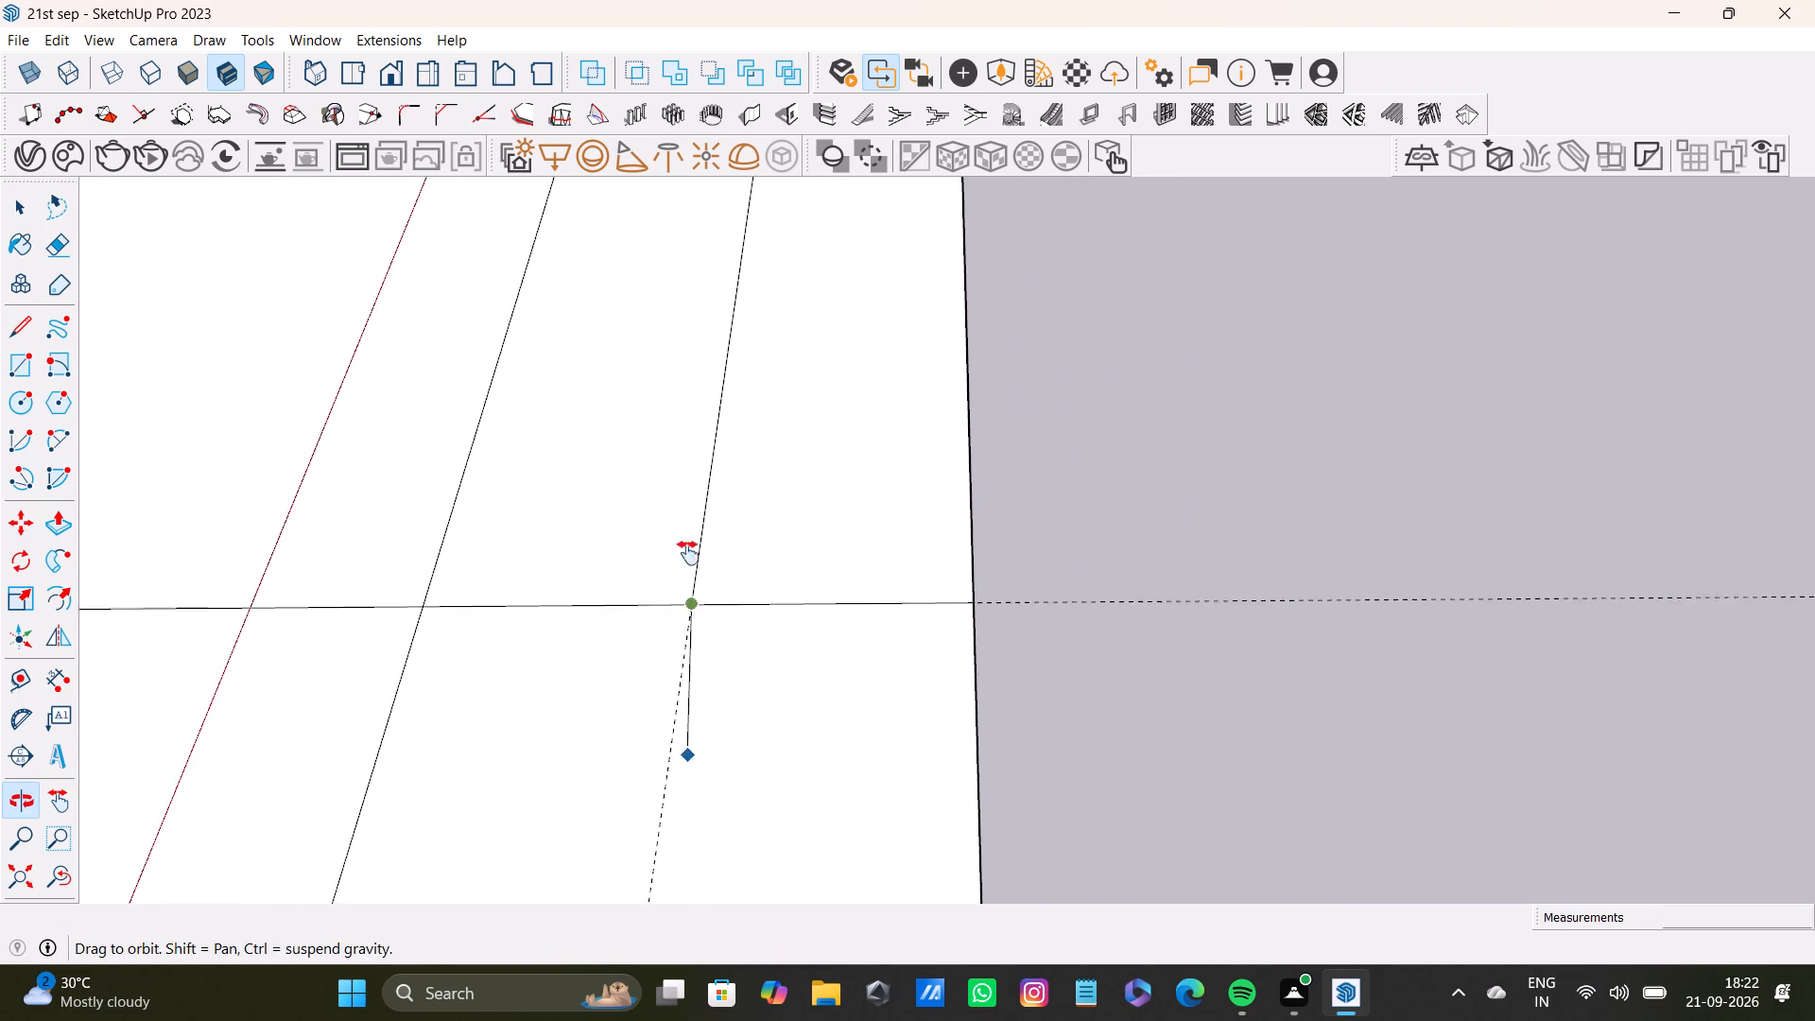
middle_click_drag(688, 553, 688, 498)
scroll(666, 714, "down", 3)
middle_click_drag(636, 788, 623, 561, "shift")
middle_click_drag(596, 767, 600, 465)
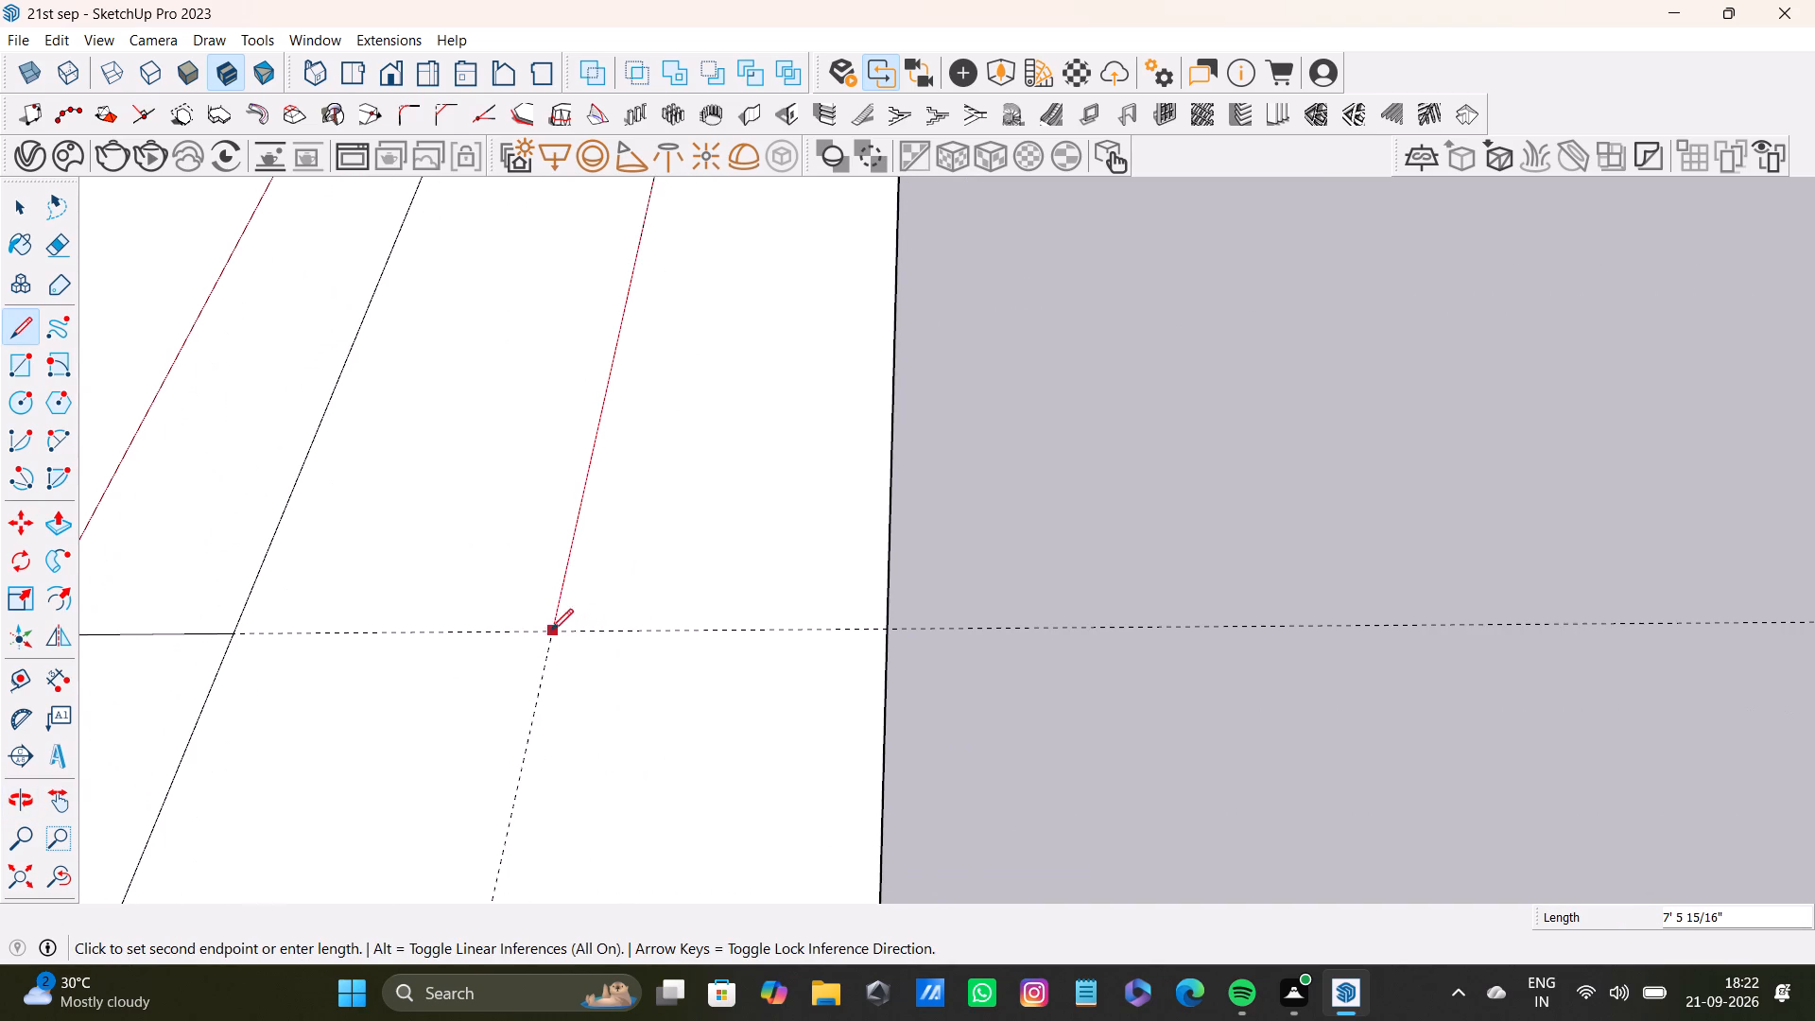
left_click(547, 632)
left_click(890, 630)
left_click(550, 631)
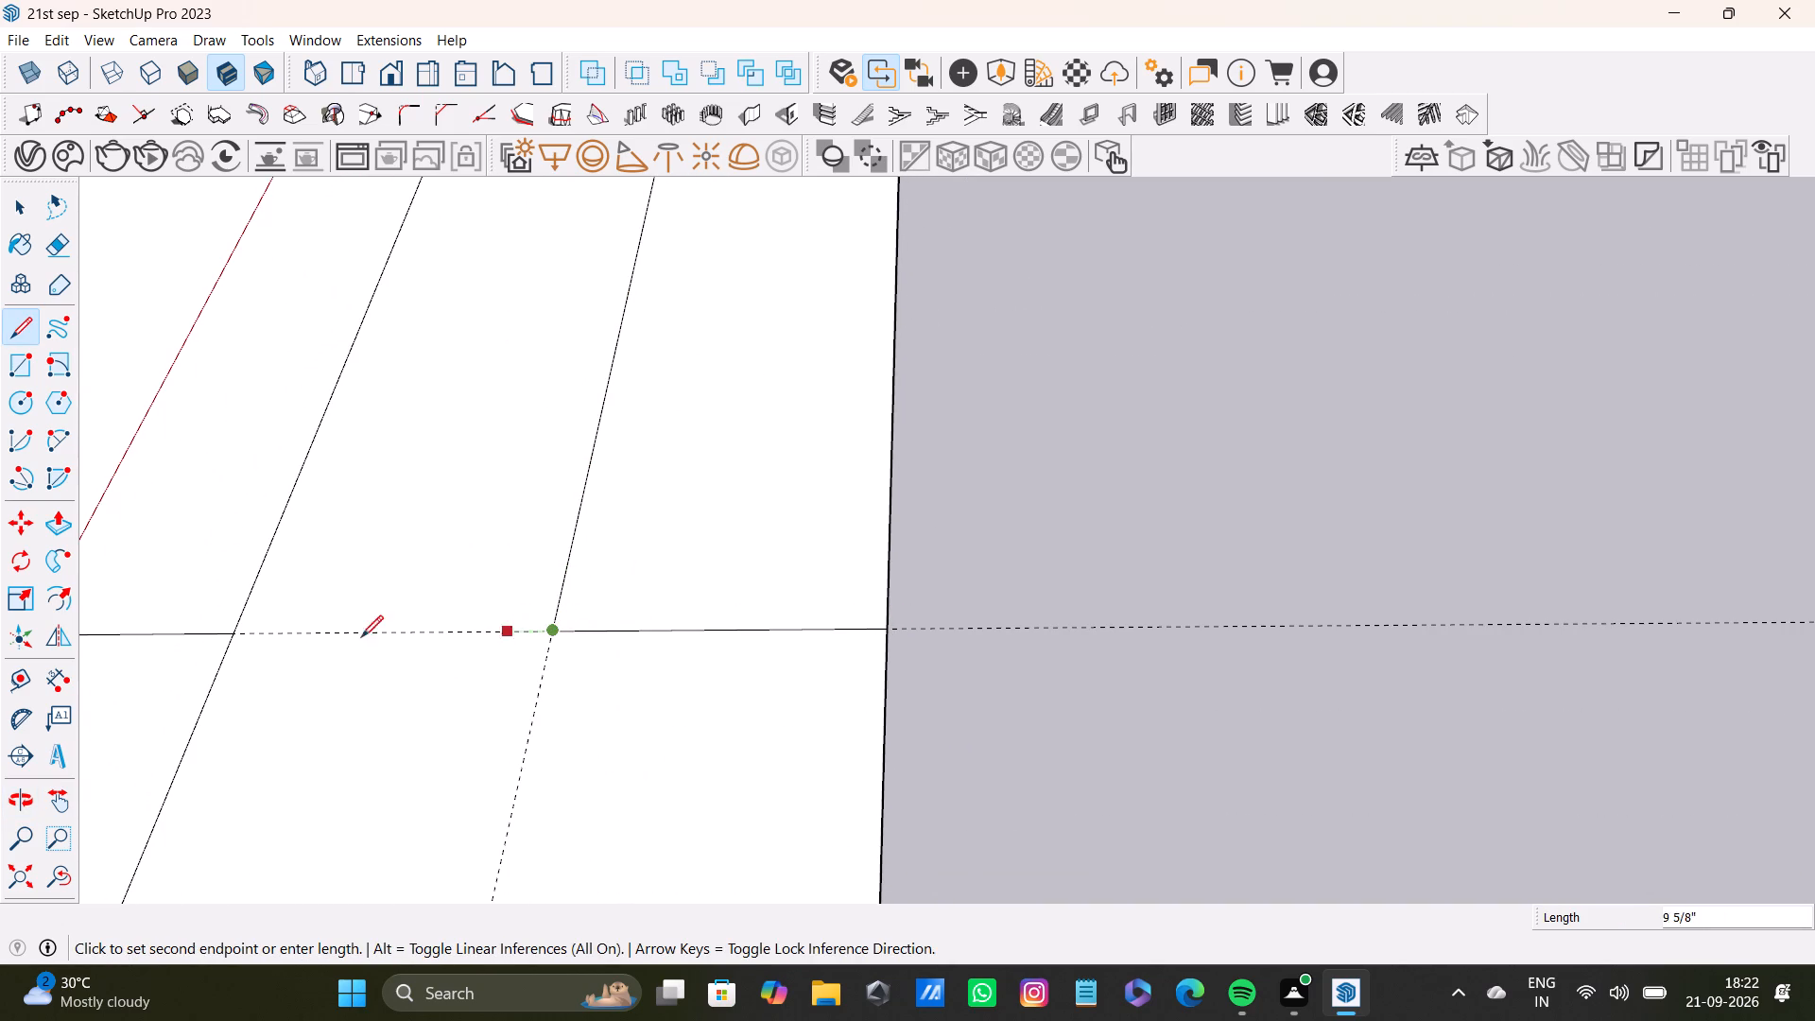
left_click(230, 633)
Draw the eighth cell's middle line about 7' 6 3/4" to the next cross guide, with cross lines to both sides of the strip.
middle_click_drag(488, 679, 555, 510)
scroll(563, 499, "up", 3)
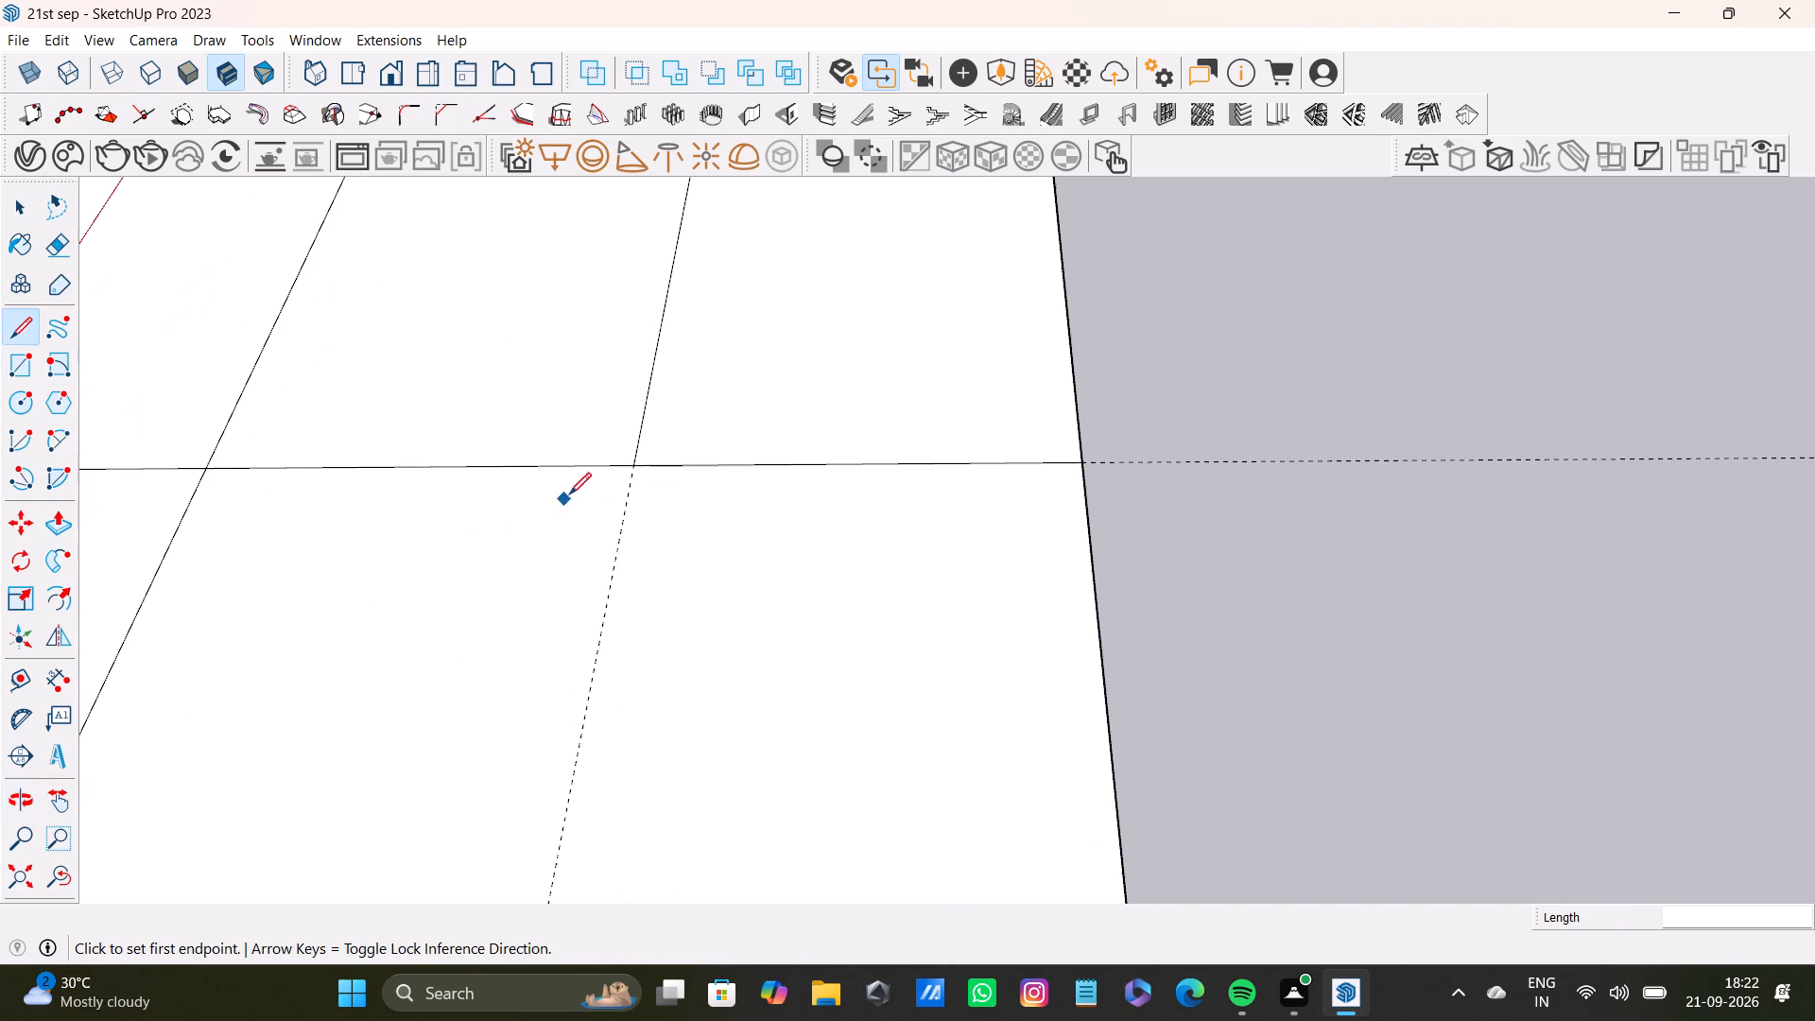
left_click(634, 462)
middle_click_drag(594, 666, 594, 388)
scroll(633, 673, "down", 2)
middle_click_drag(544, 676, 637, 441)
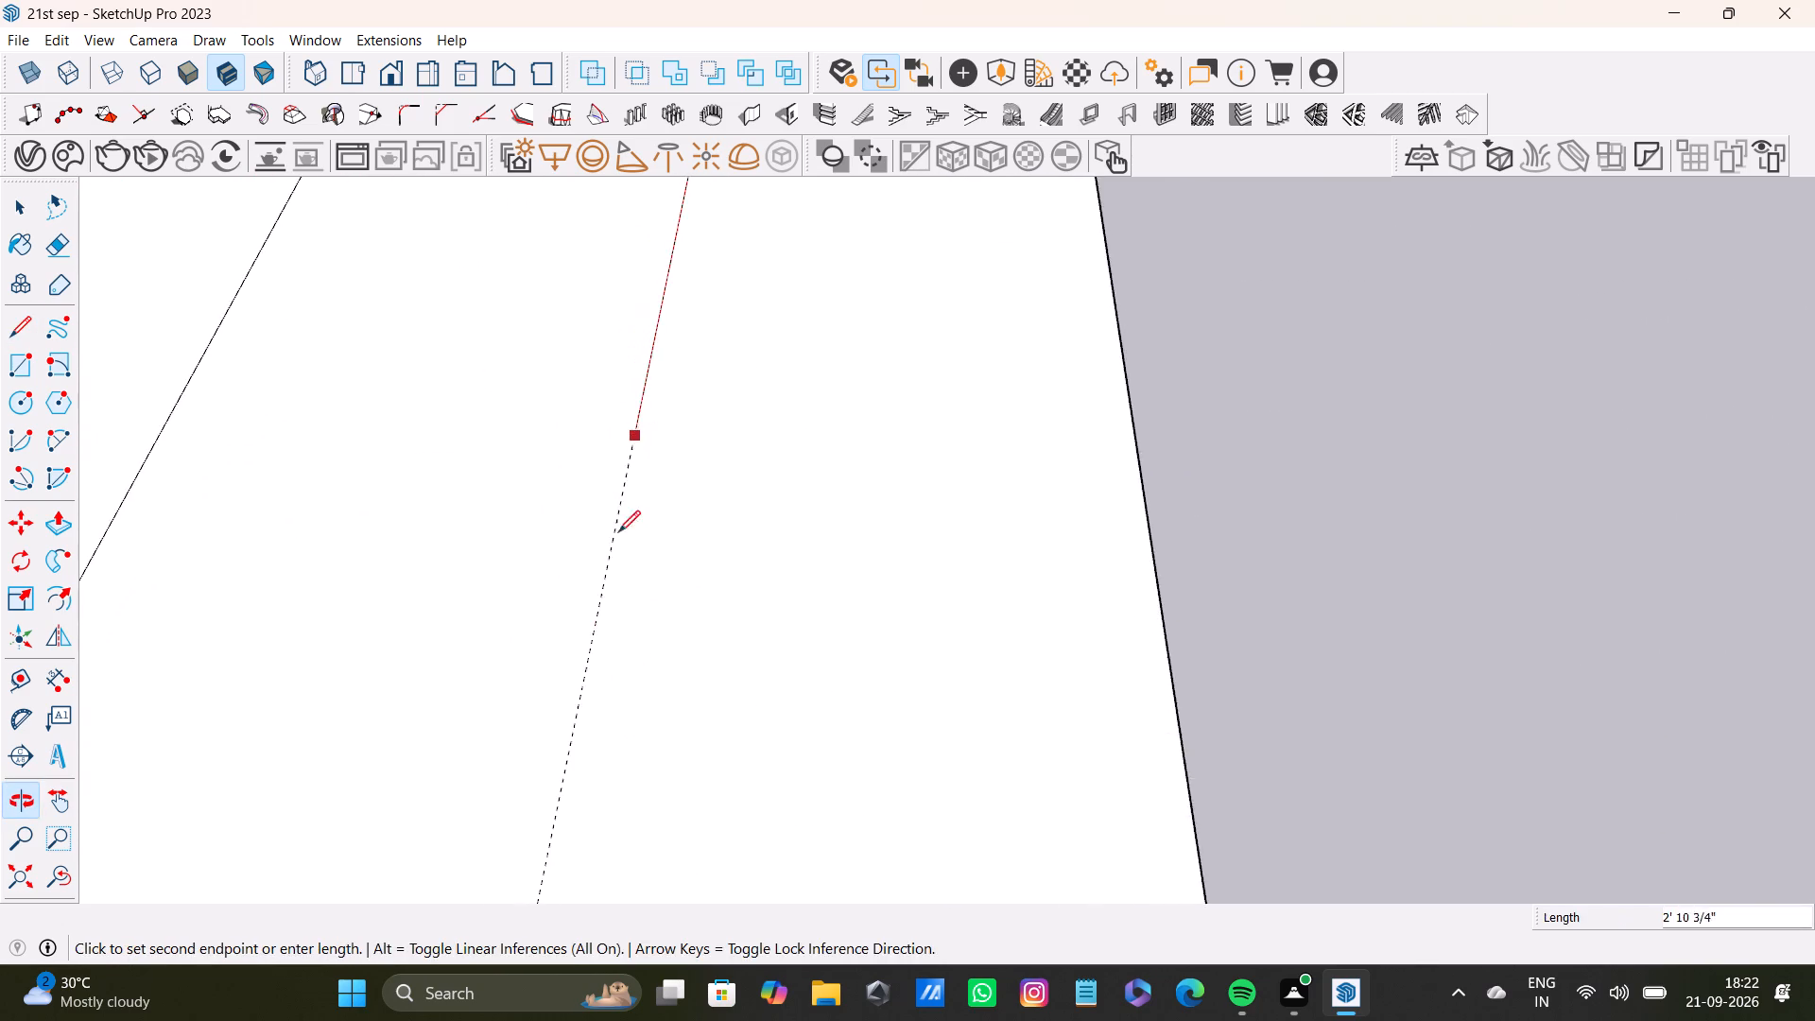
scroll(589, 636, "down", 3)
middle_click_drag(556, 706, 562, 451)
scroll(582, 611, "down", 8)
scroll(515, 770, "up", 2)
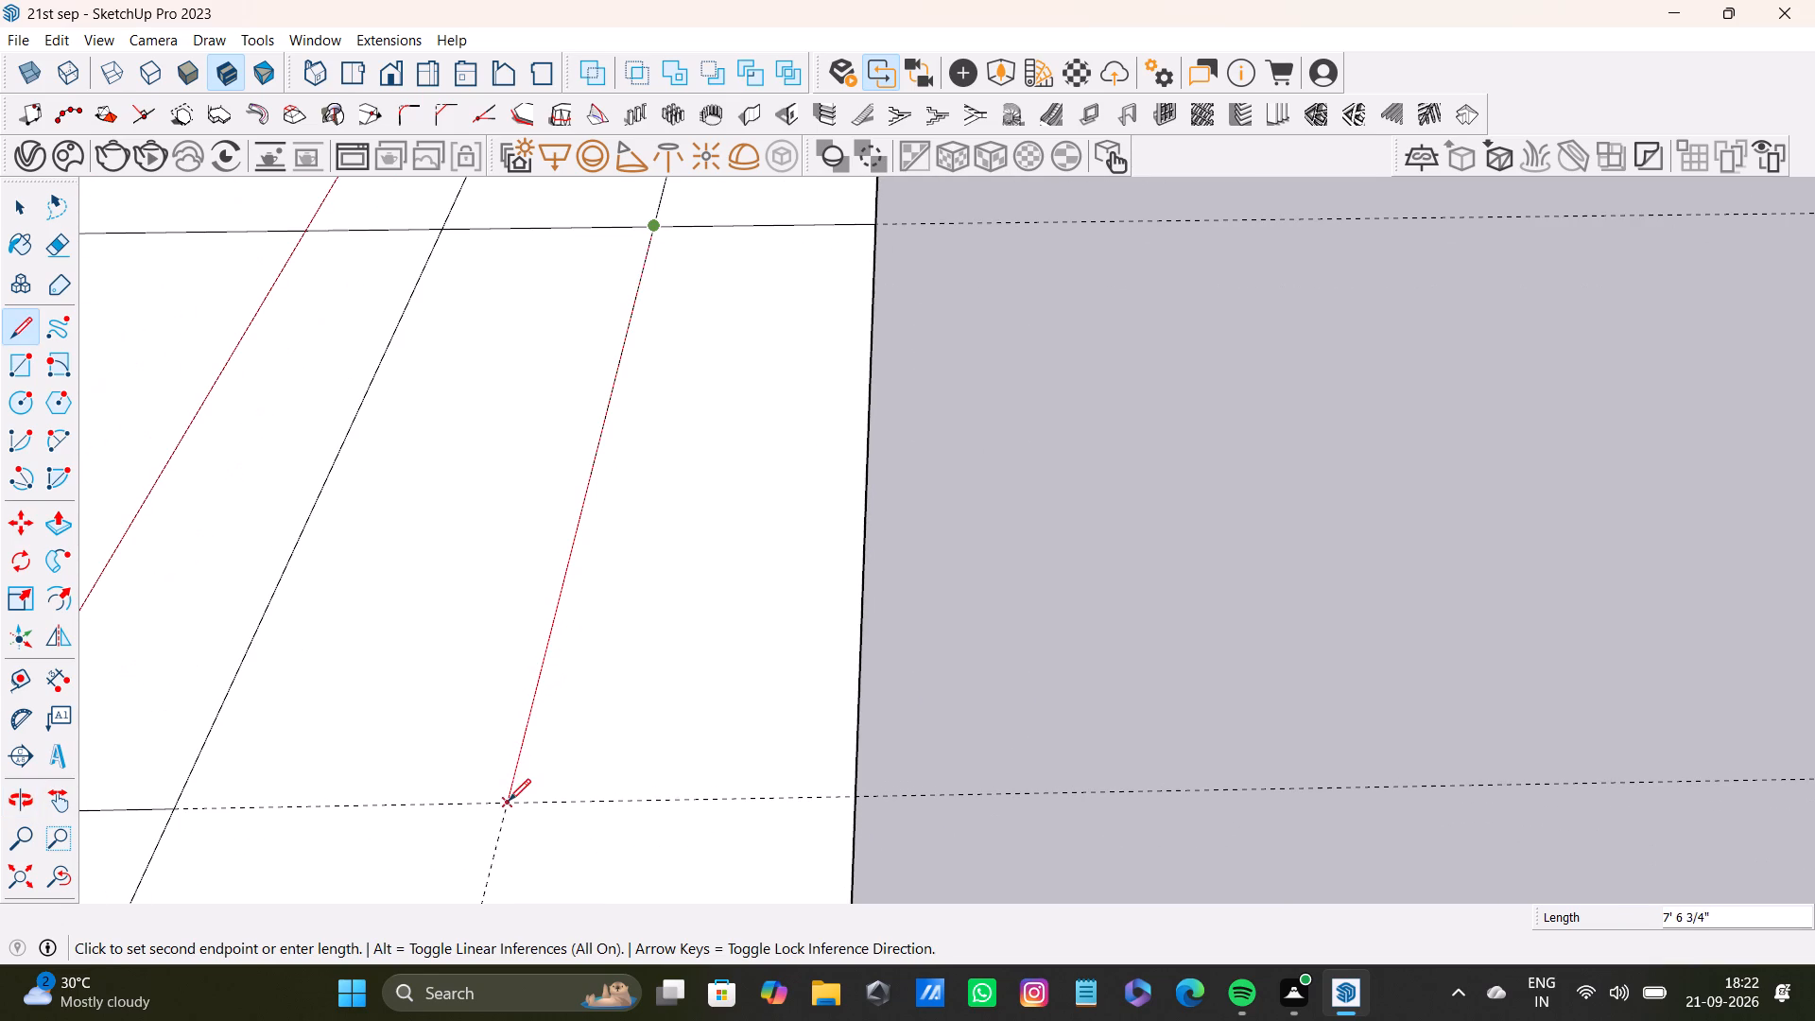
left_click(509, 805)
left_click(863, 803)
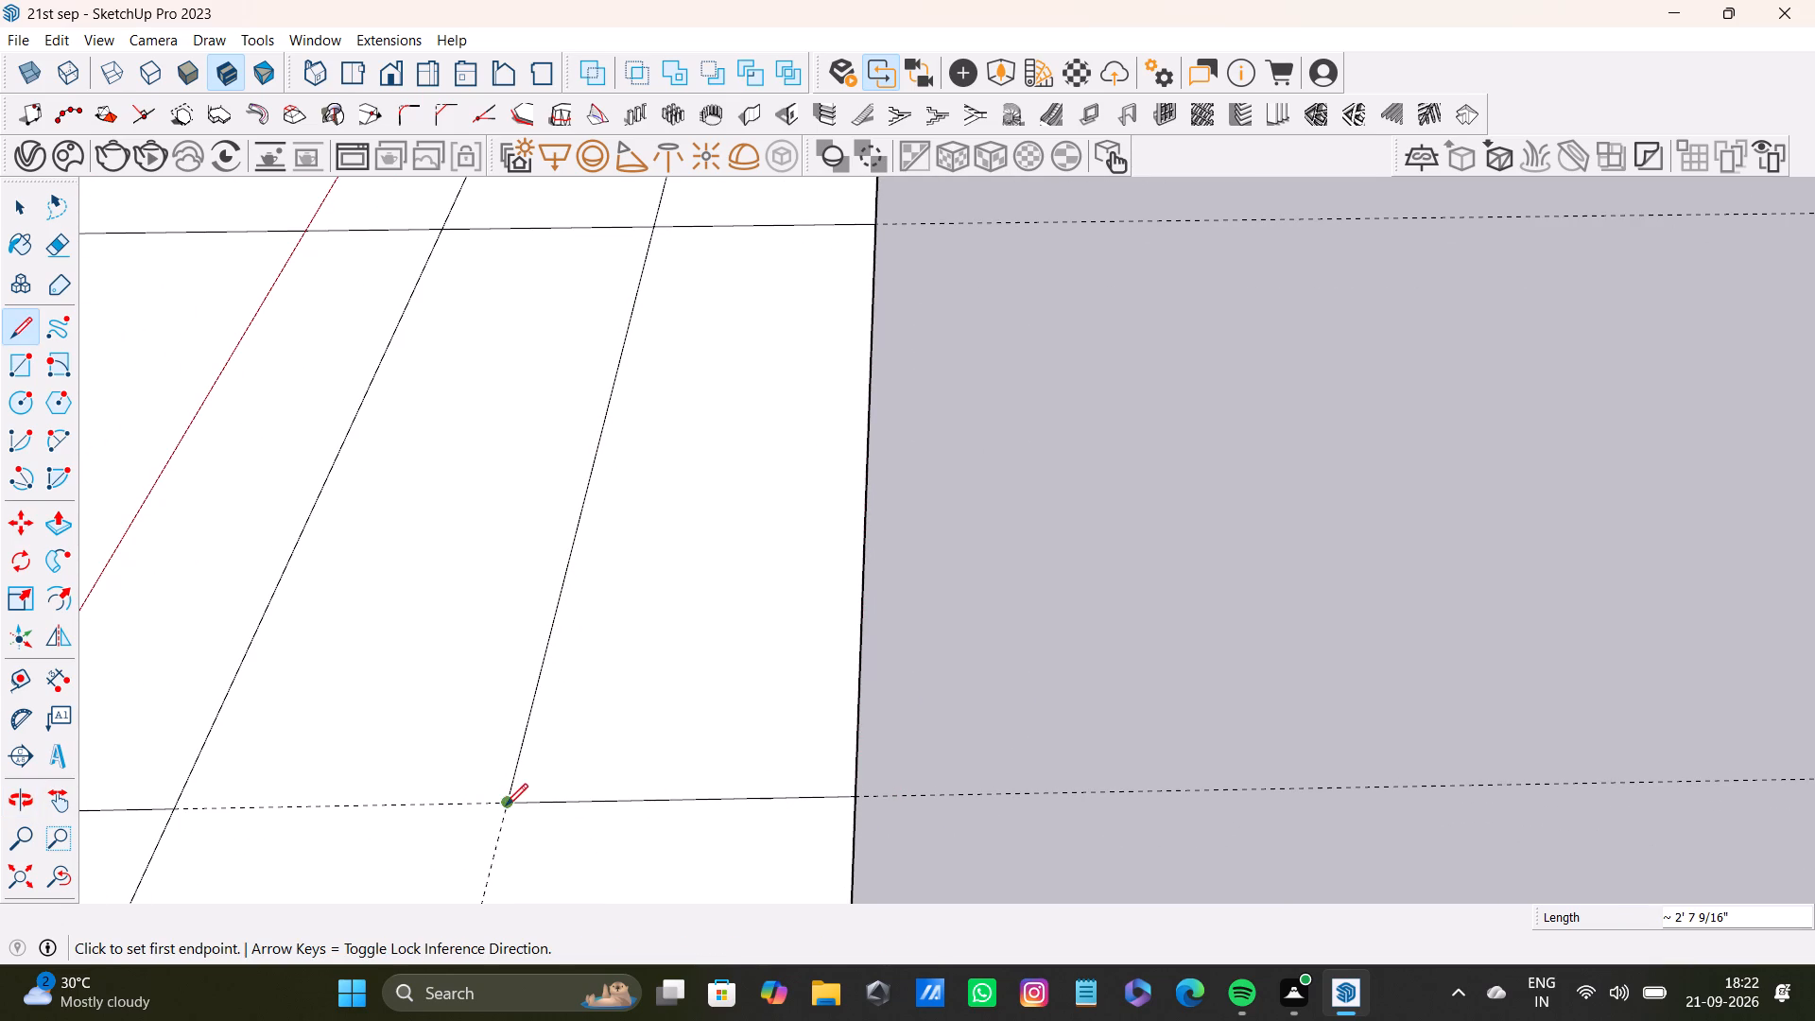
left_click_drag(506, 805, 488, 811)
left_click(181, 812)
Draw the ninth cell's middle line to the next cross guide, with cross lines about 2' 7 9/16" to the long edge and 2' 6" to the other side.
scroll(442, 834, "down", 3)
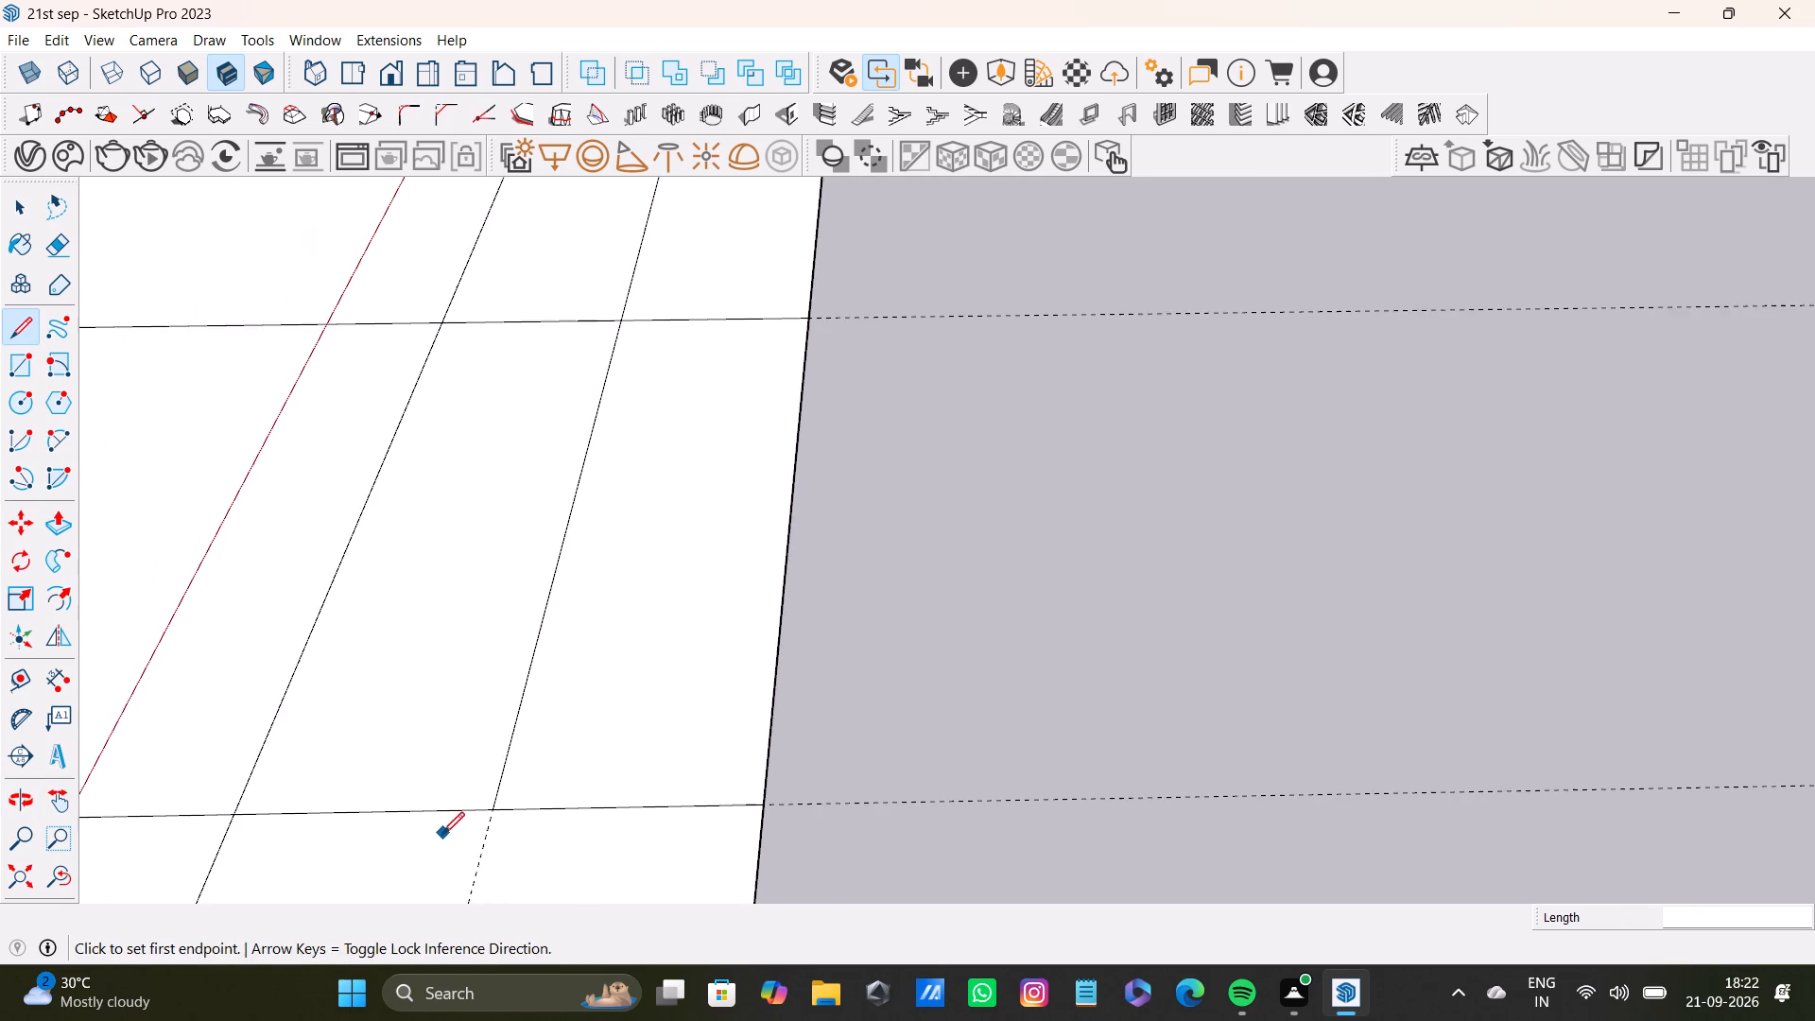
middle_click_drag(442, 831, 567, 614, "shift")
scroll(556, 601, "up", 3)
left_click(624, 609)
scroll(606, 829, "down", 1)
middle_click_drag(606, 829, 655, 349)
scroll(583, 583, "down", 3)
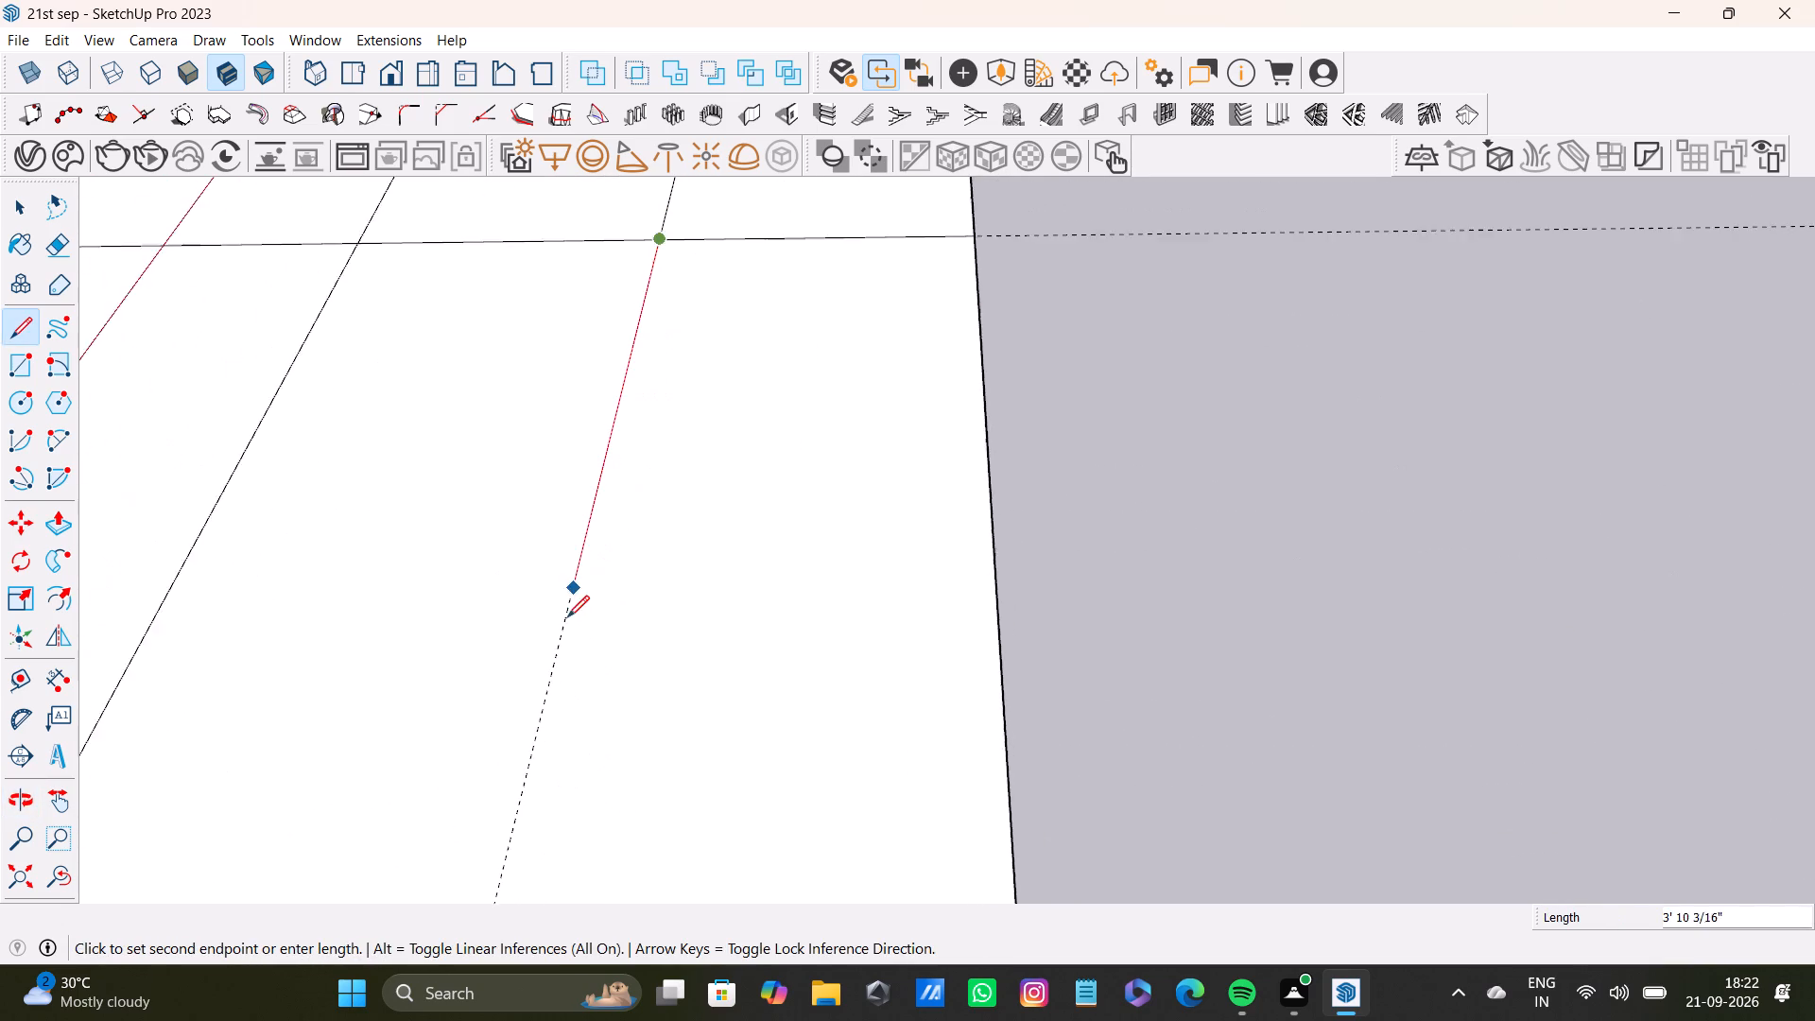
middle_click_drag(563, 608, 677, 362)
scroll(679, 462, "down", 3)
middle_click_drag(674, 520, 667, 337)
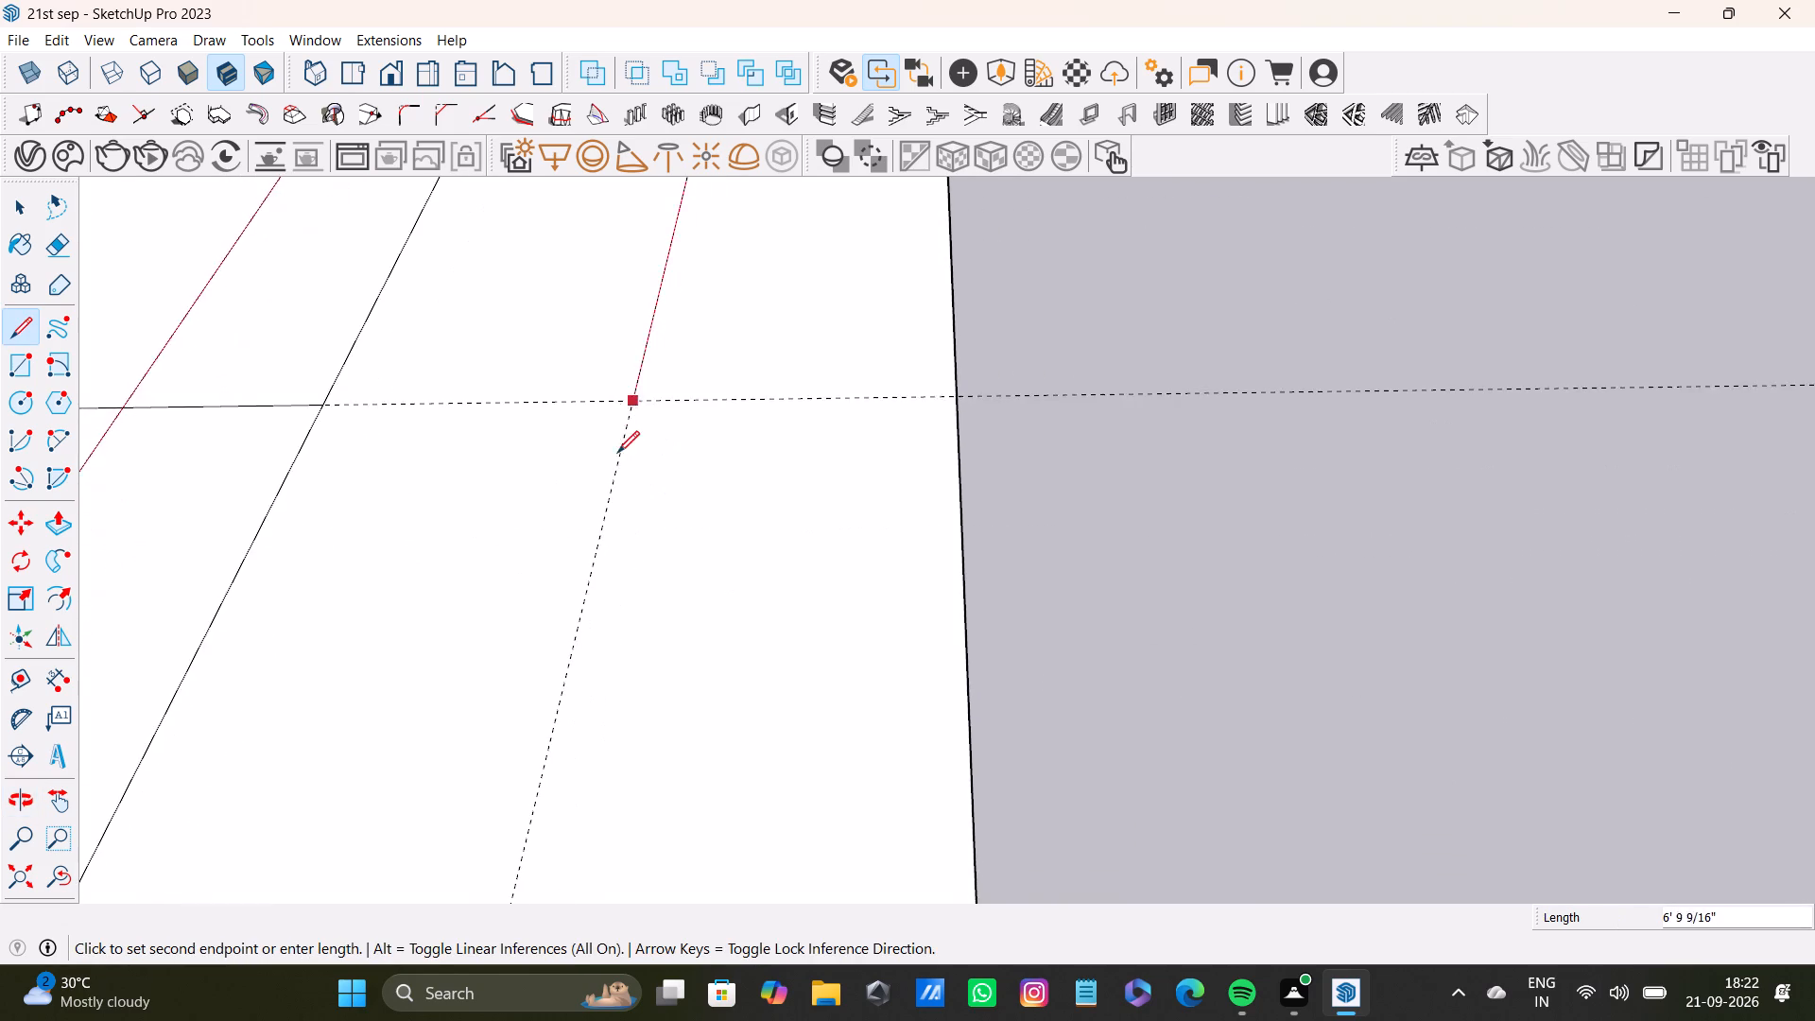
scroll(617, 453, "up", 2)
left_click_drag(631, 392, 642, 393)
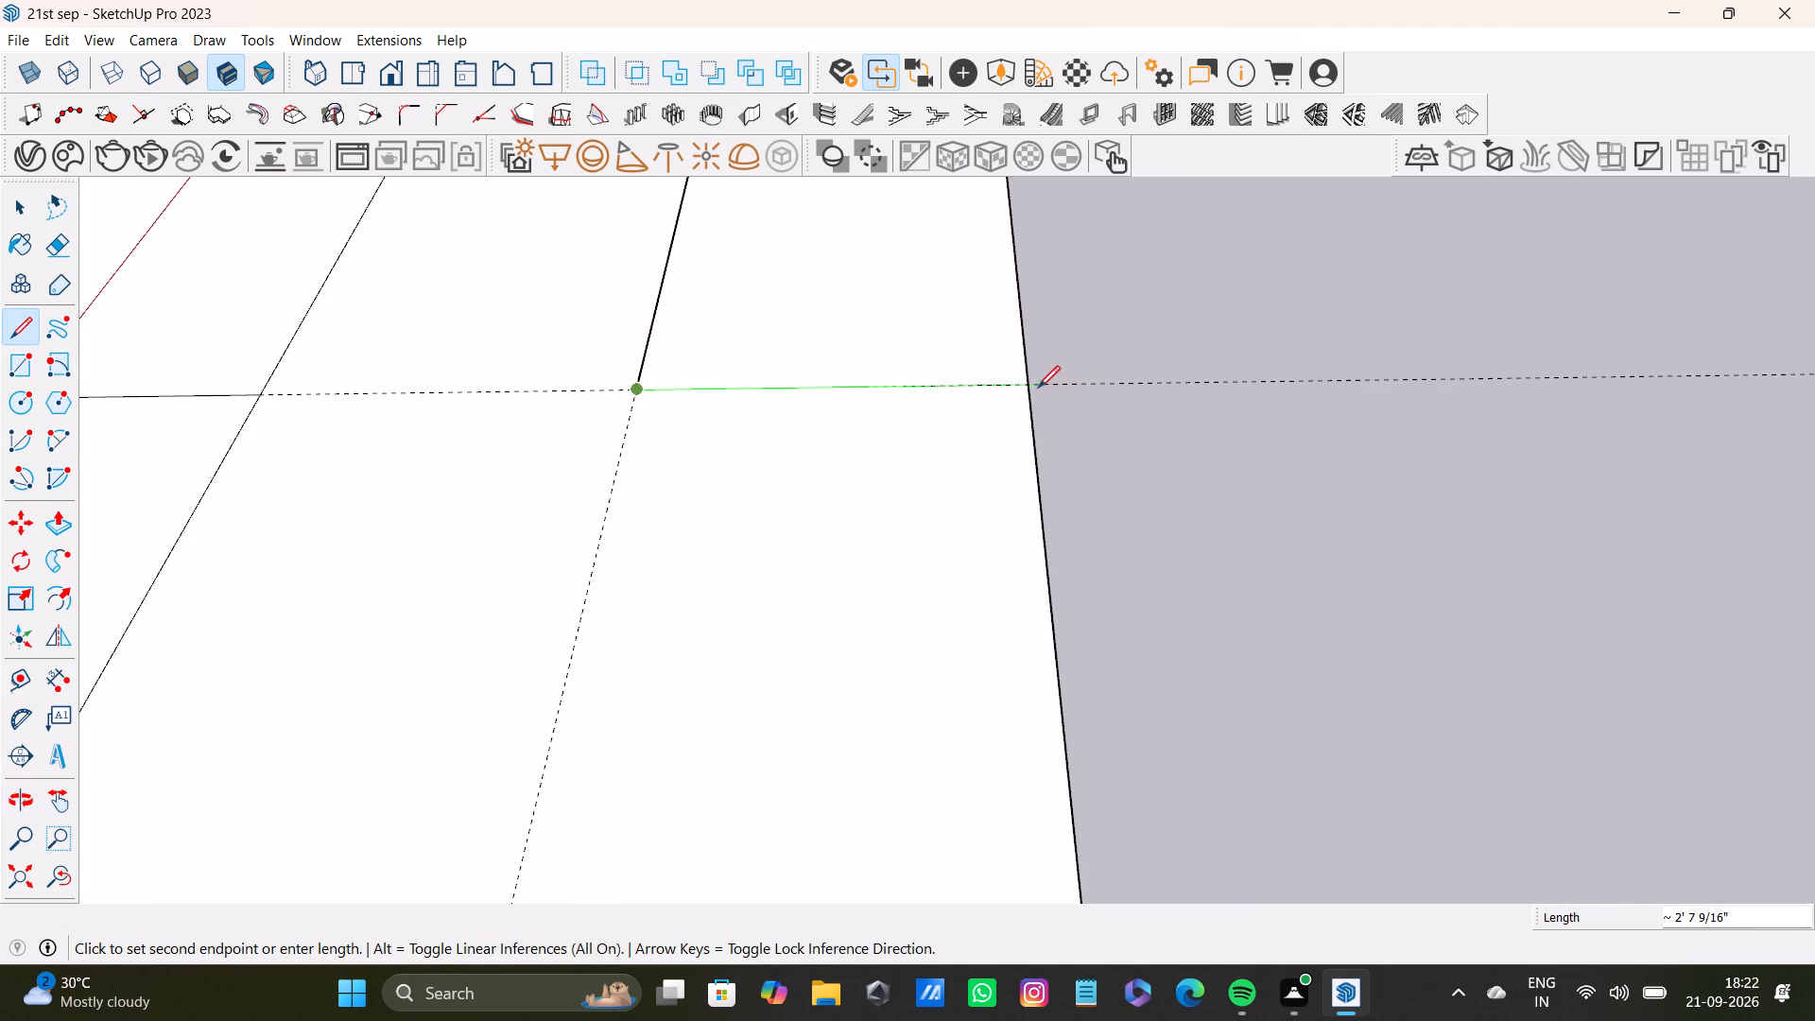
left_click(1027, 385)
left_click(631, 389)
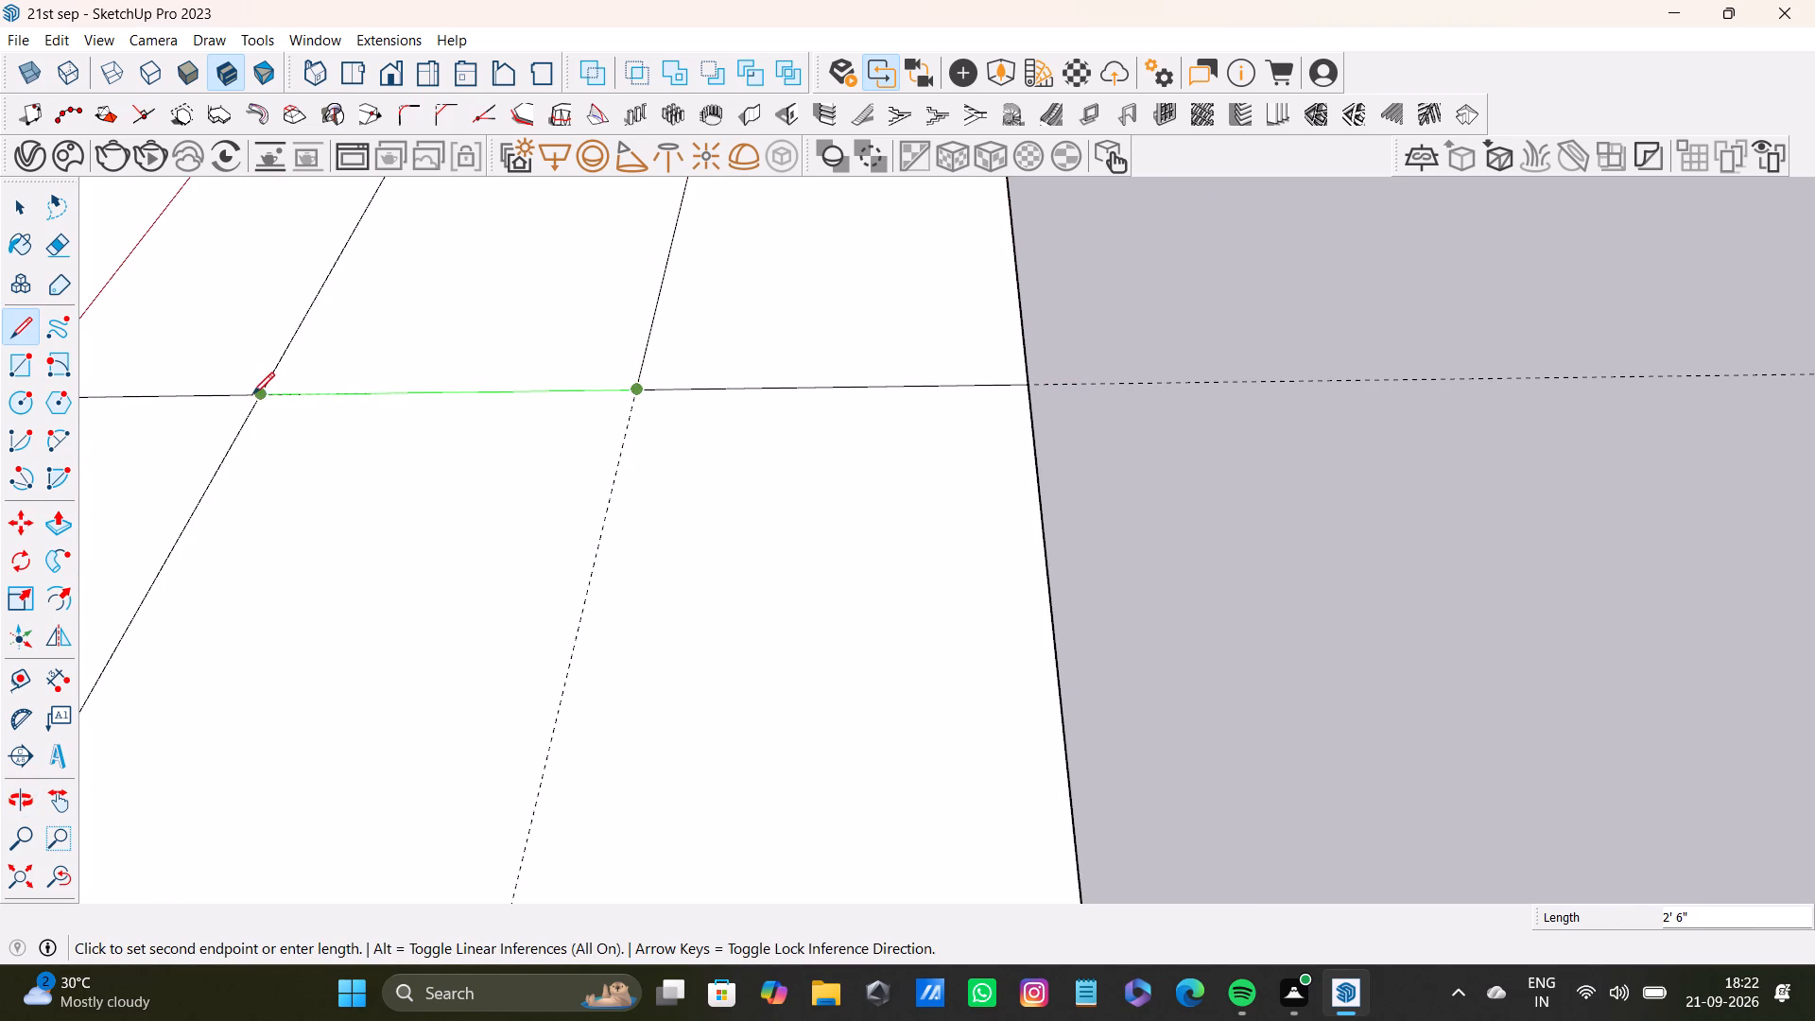
left_click(252, 394)
Draw the tenth cell's middle line along the guide to the next cross guide, with cross lines to both sides of the strip.
left_click(637, 393)
middle_click_drag(588, 666, 620, 322, "shift")
scroll(574, 651, "down", 3)
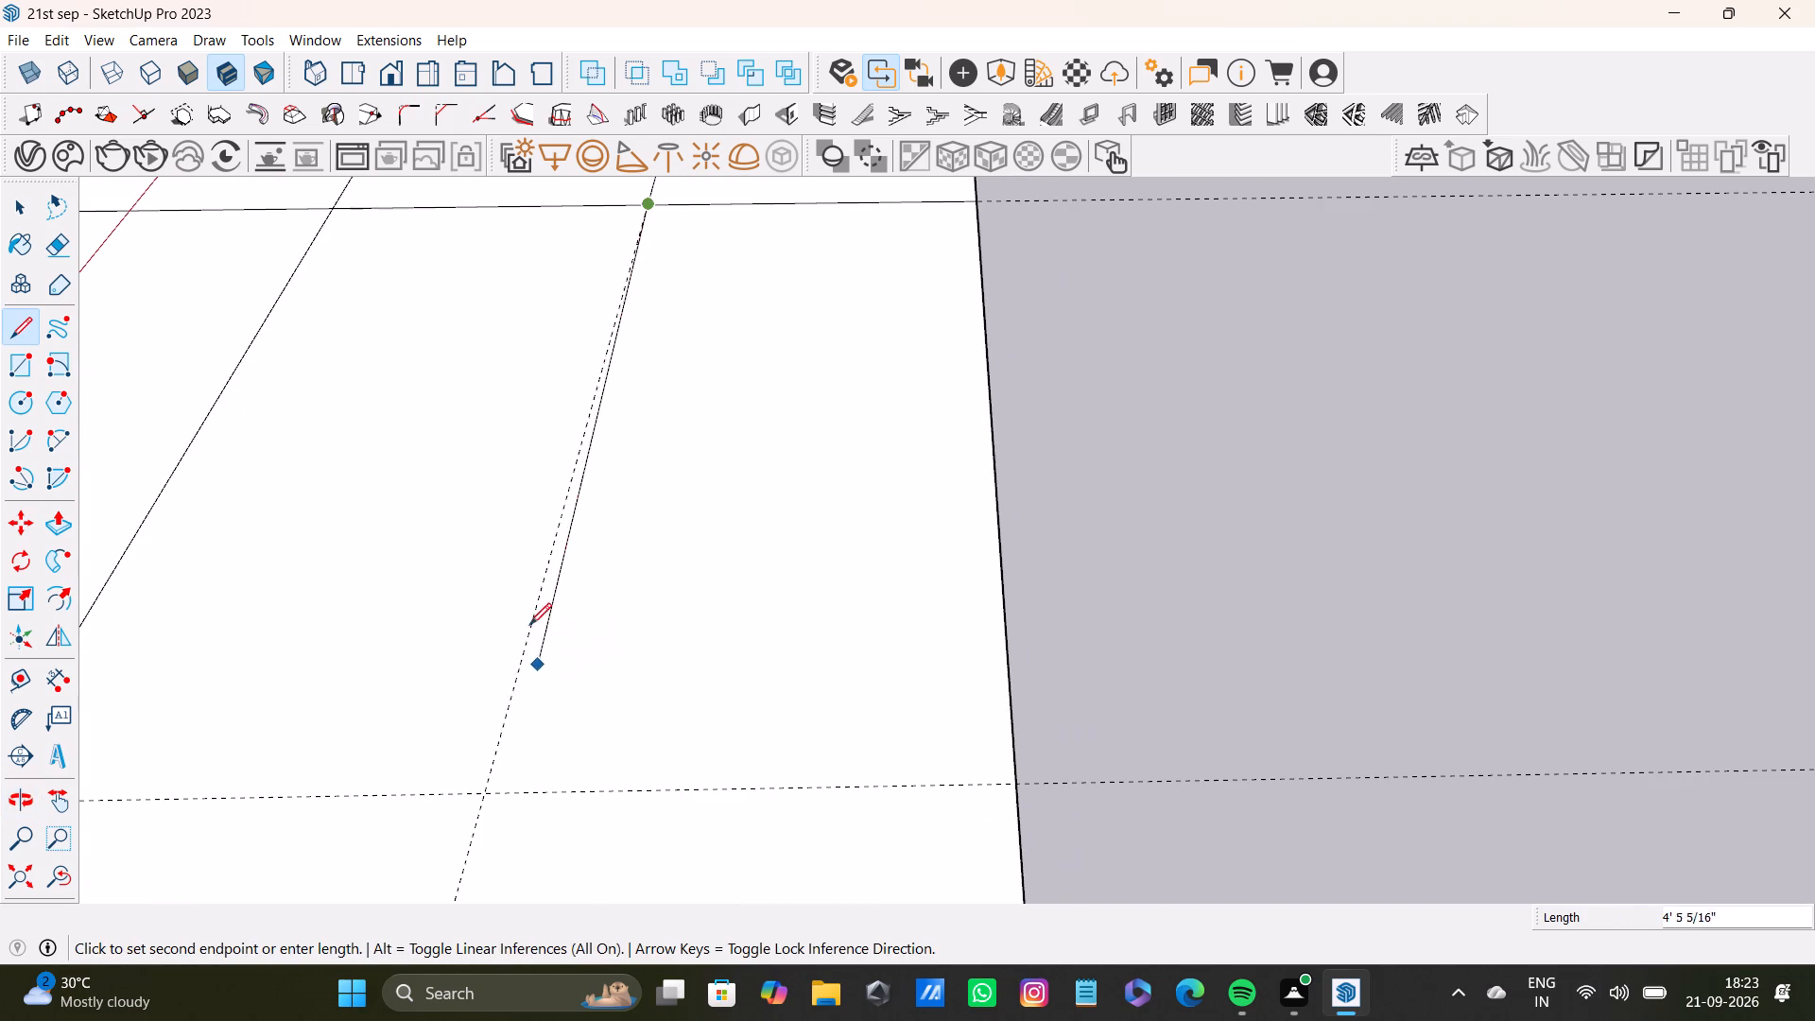
left_click(473, 799)
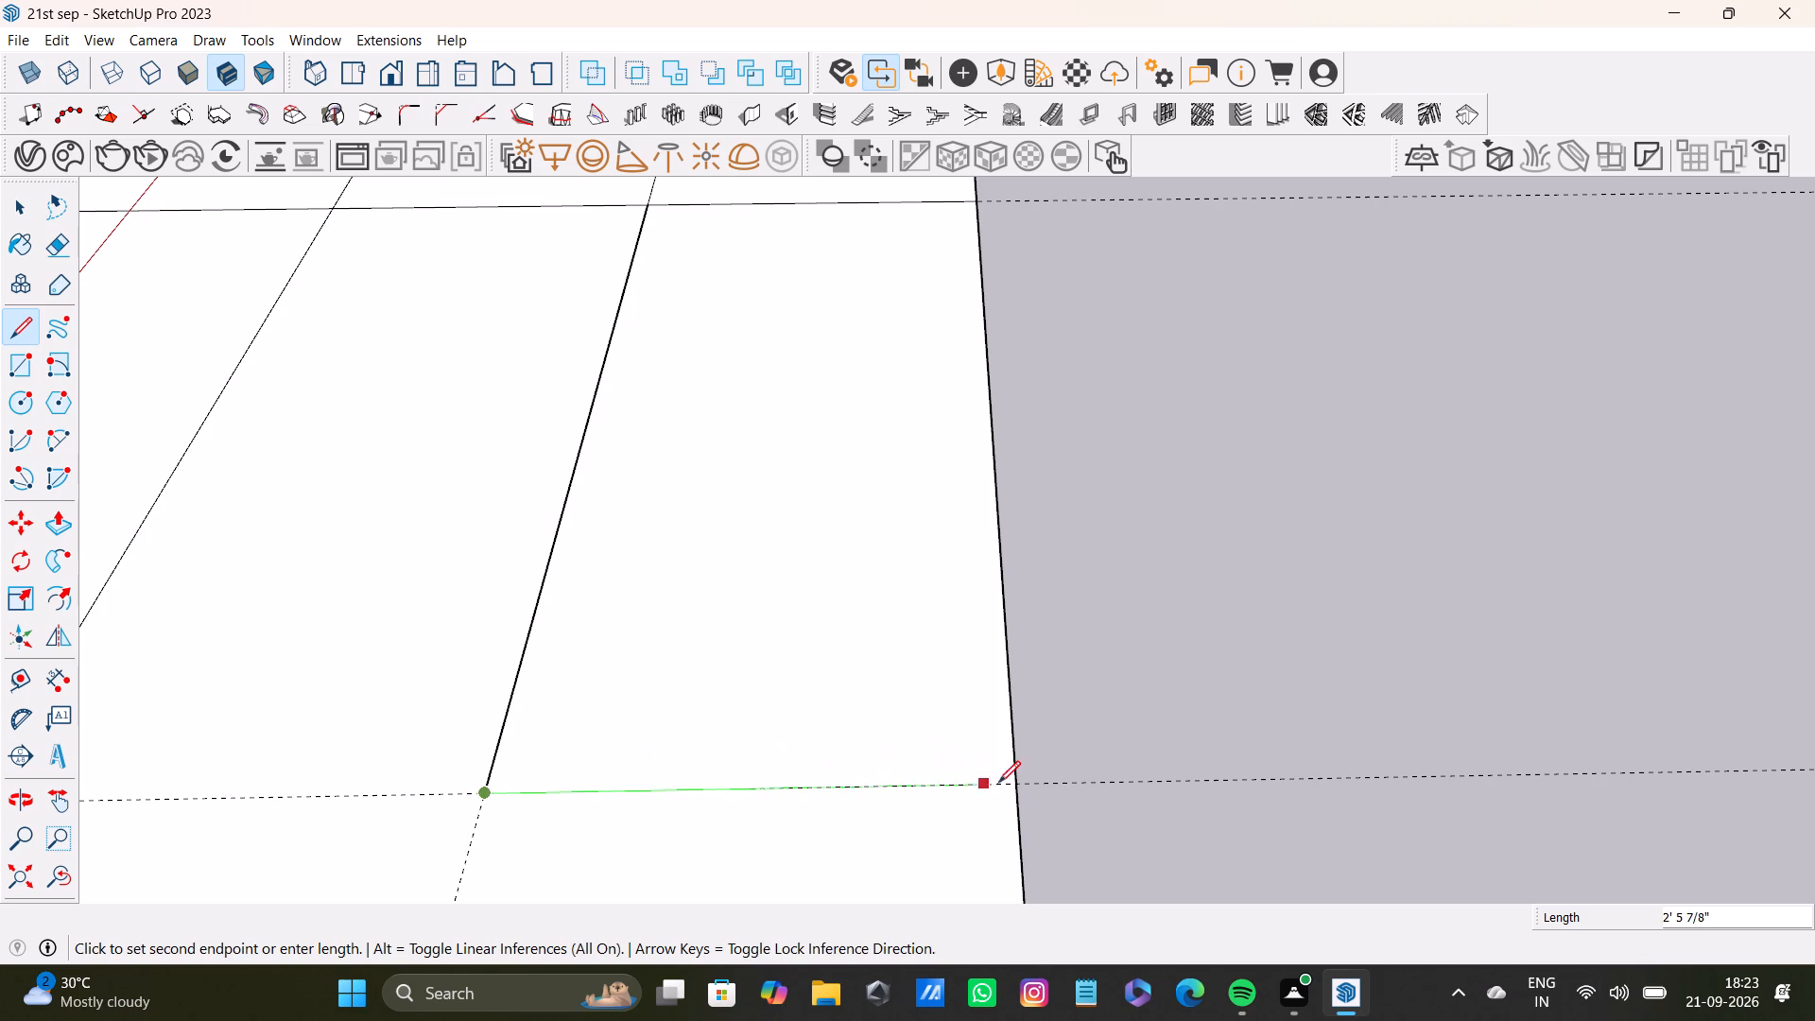
left_click(1021, 787)
left_click(483, 792)
middle_click_drag(278, 780, 717, 746)
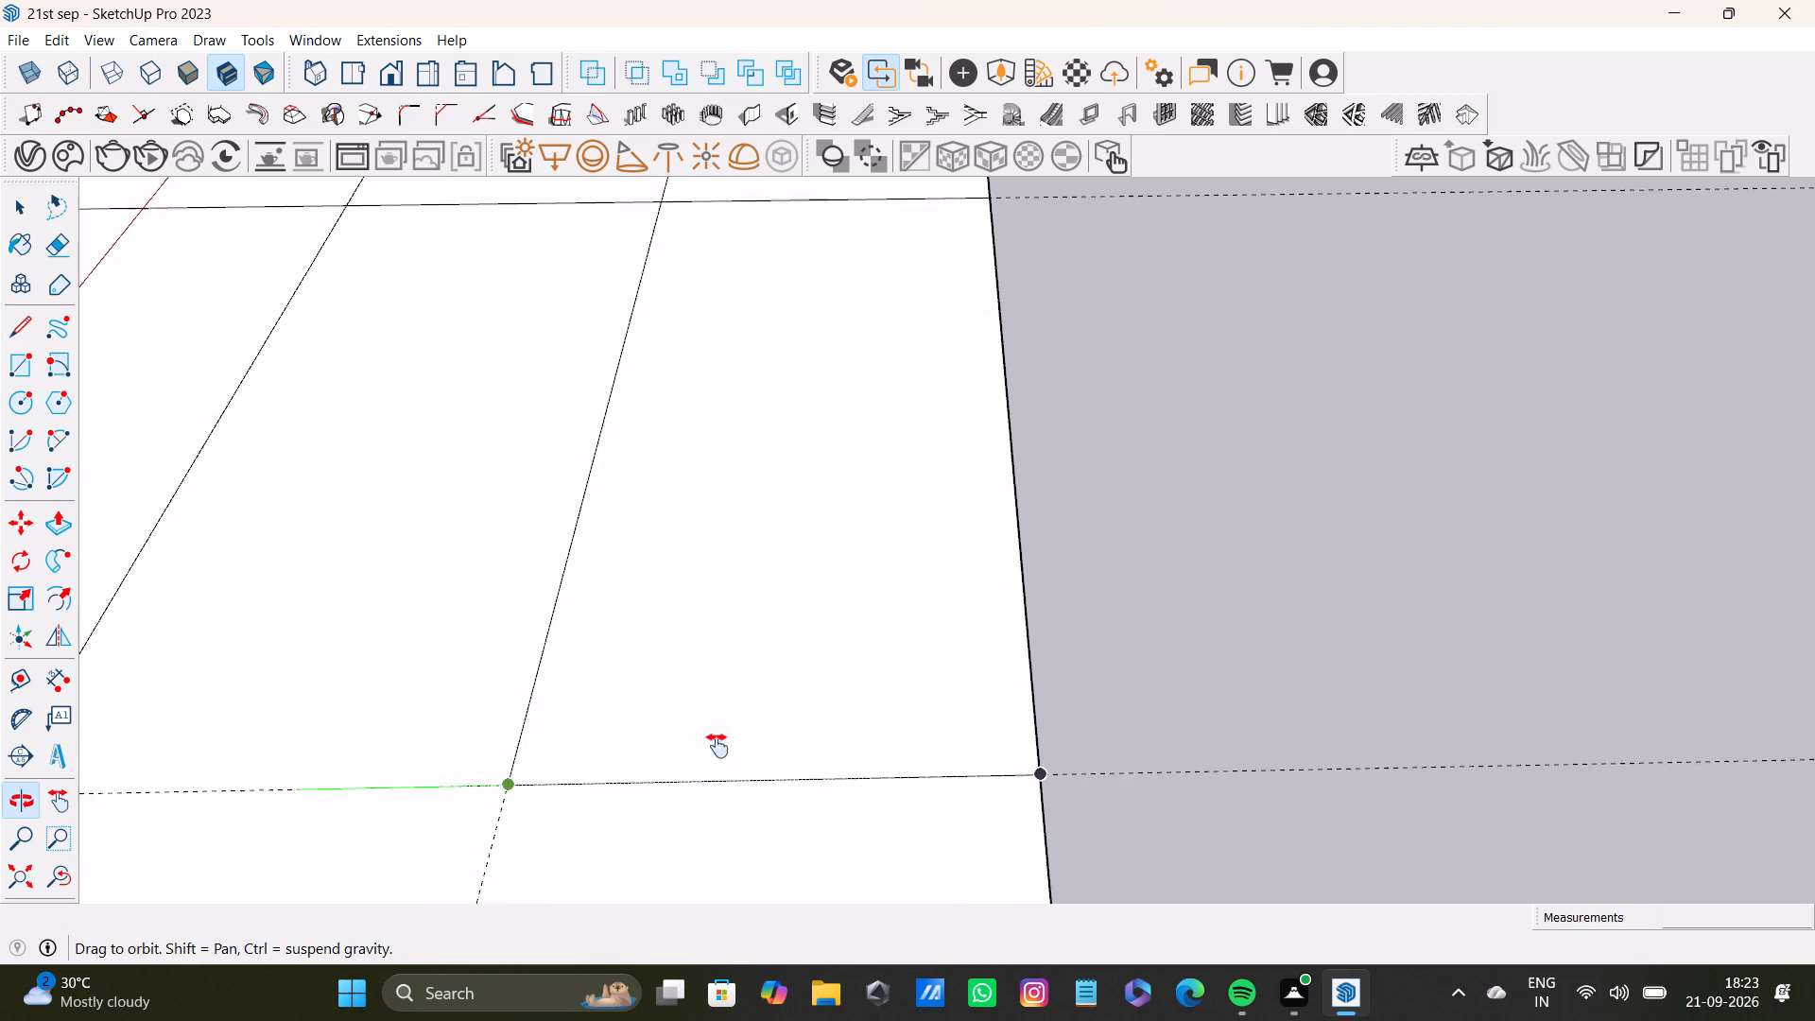
middle_click_drag(717, 746, 758, 743)
left_click(464, 776)
Draw the eleventh cell's middle line about 6' 1 5/8" to the last cross guide, with cross lines to both sides of the strip.
scroll(614, 791, "down", 4)
middle_click_drag(670, 805, 622, 647, "shift")
scroll(755, 681, "up", 3)
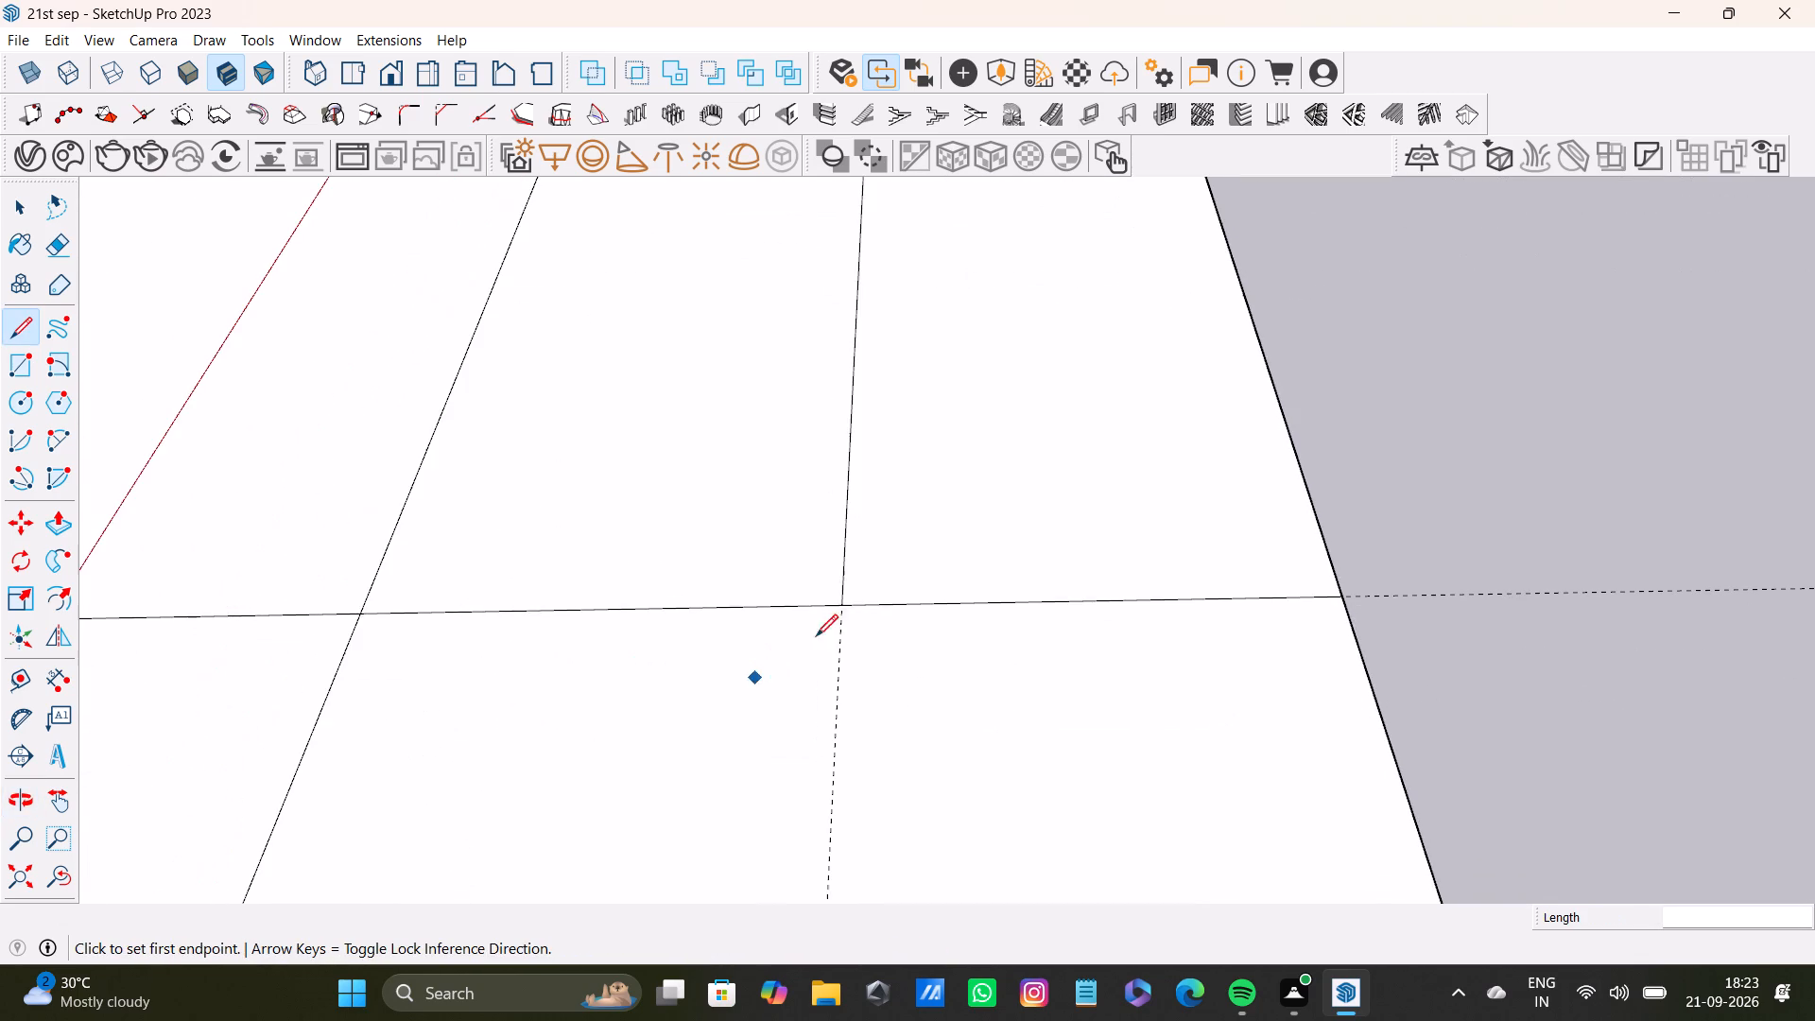
left_click_drag(847, 598, 842, 608)
middle_click_drag(807, 809, 772, 542)
scroll(778, 590, "down", 8)
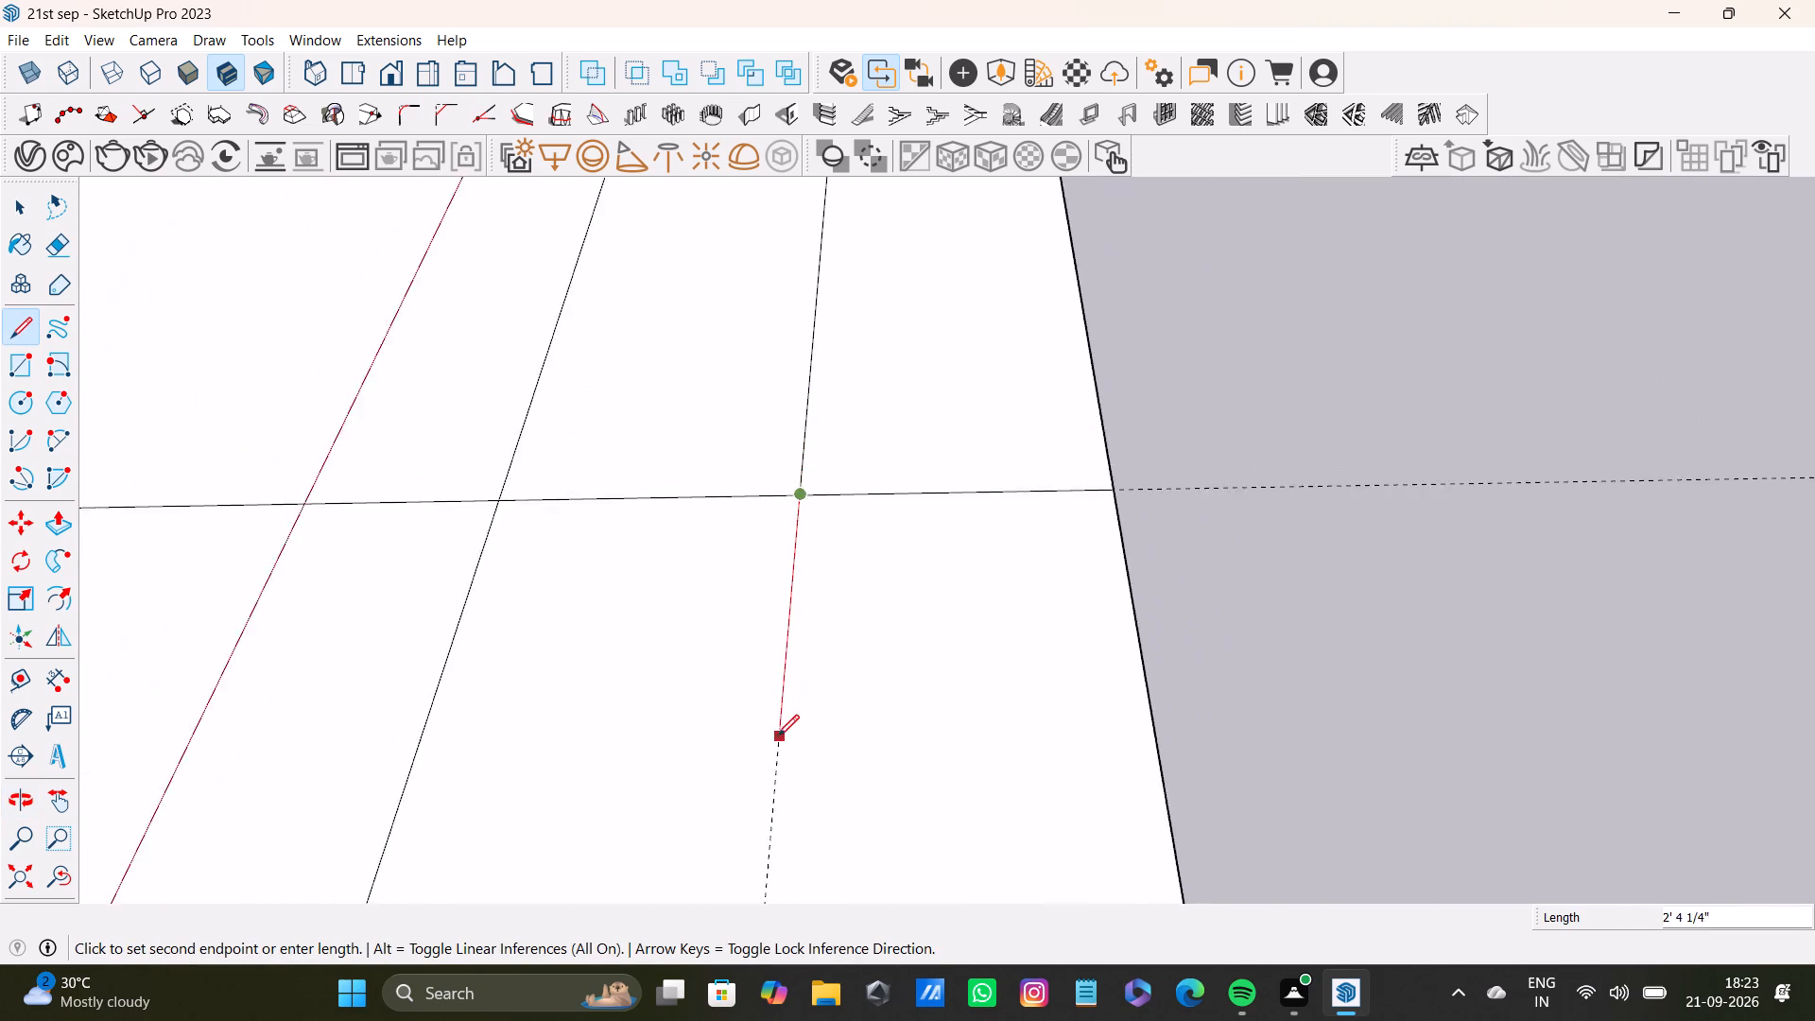
scroll(777, 736, "down", 10)
middle_click_drag(777, 807, 746, 483)
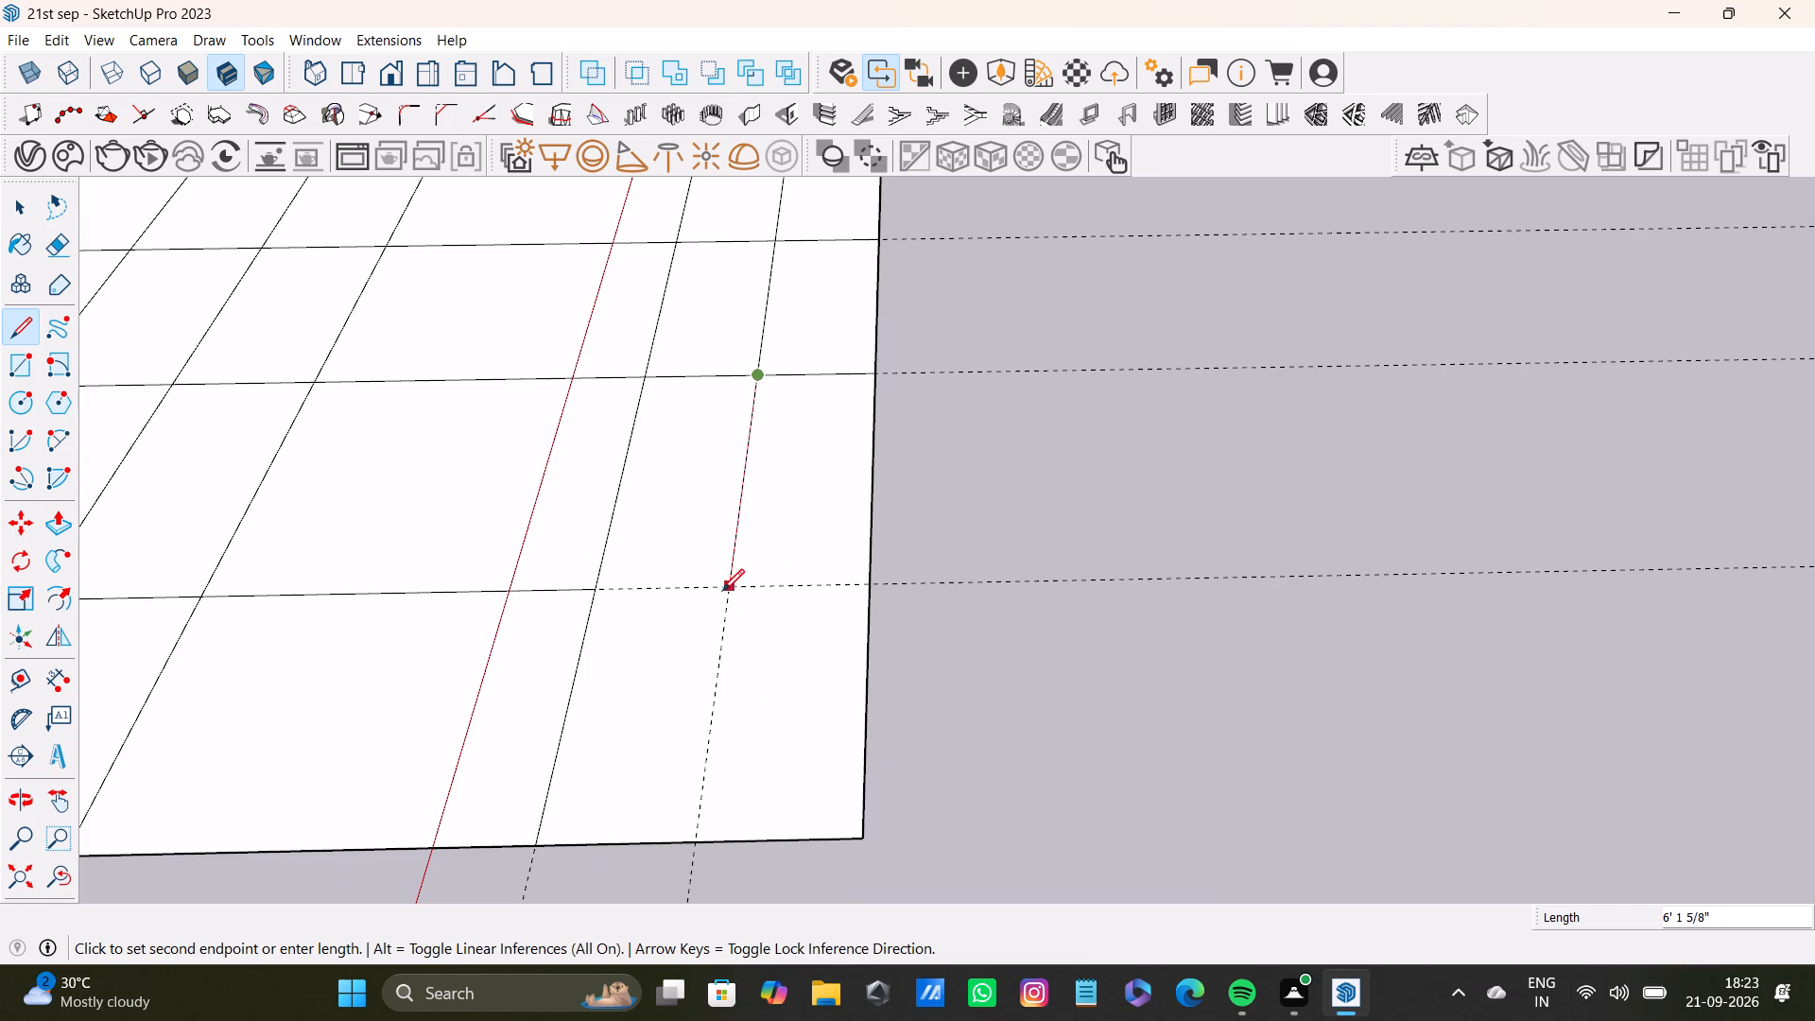
left_click(722, 591)
left_click(879, 580)
left_click(732, 586)
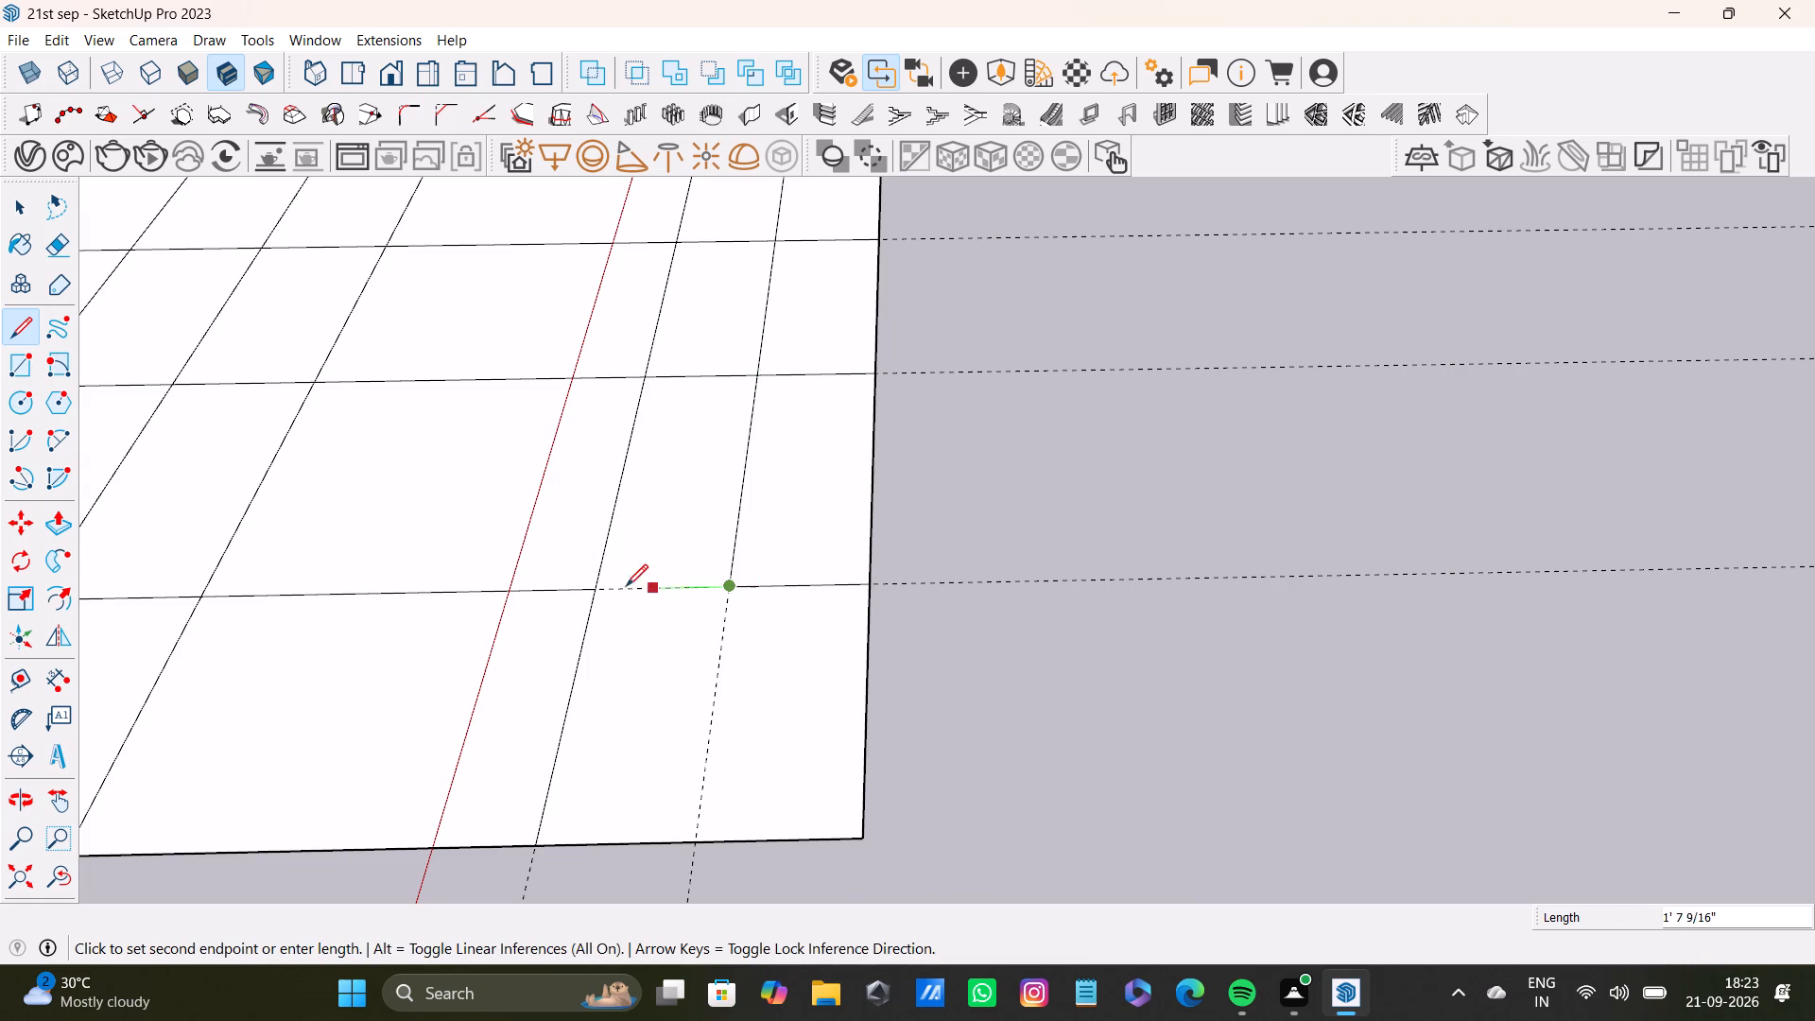
left_click(591, 583)
Draw the strip's last middle line about 5' 3 13/16" from the last cross line to the rectangle's end edge.
left_click_drag(731, 593, 732, 603)
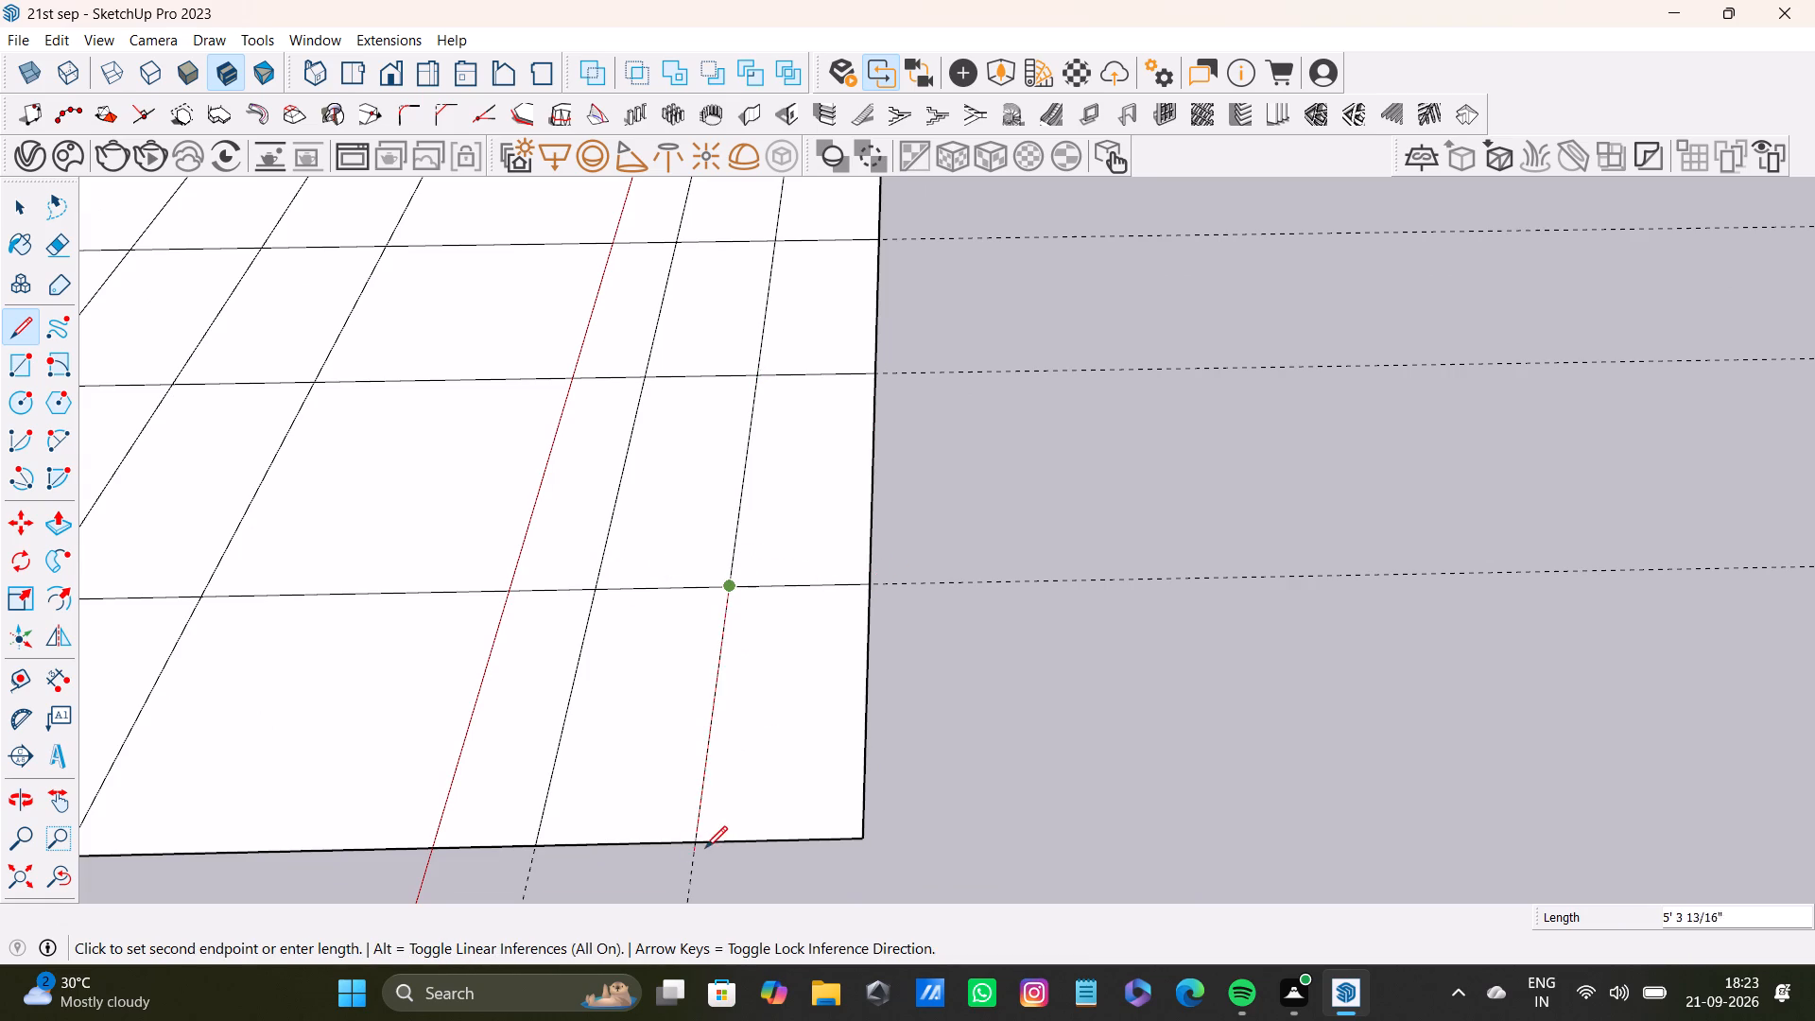
left_click(701, 847)
key("space")
Start the Paint Bucket at the grid's far corner cells and open the list of material collections.
scroll(769, 737, "down", 12)
middle_click_drag(483, 486, 1246, 857, "shift")
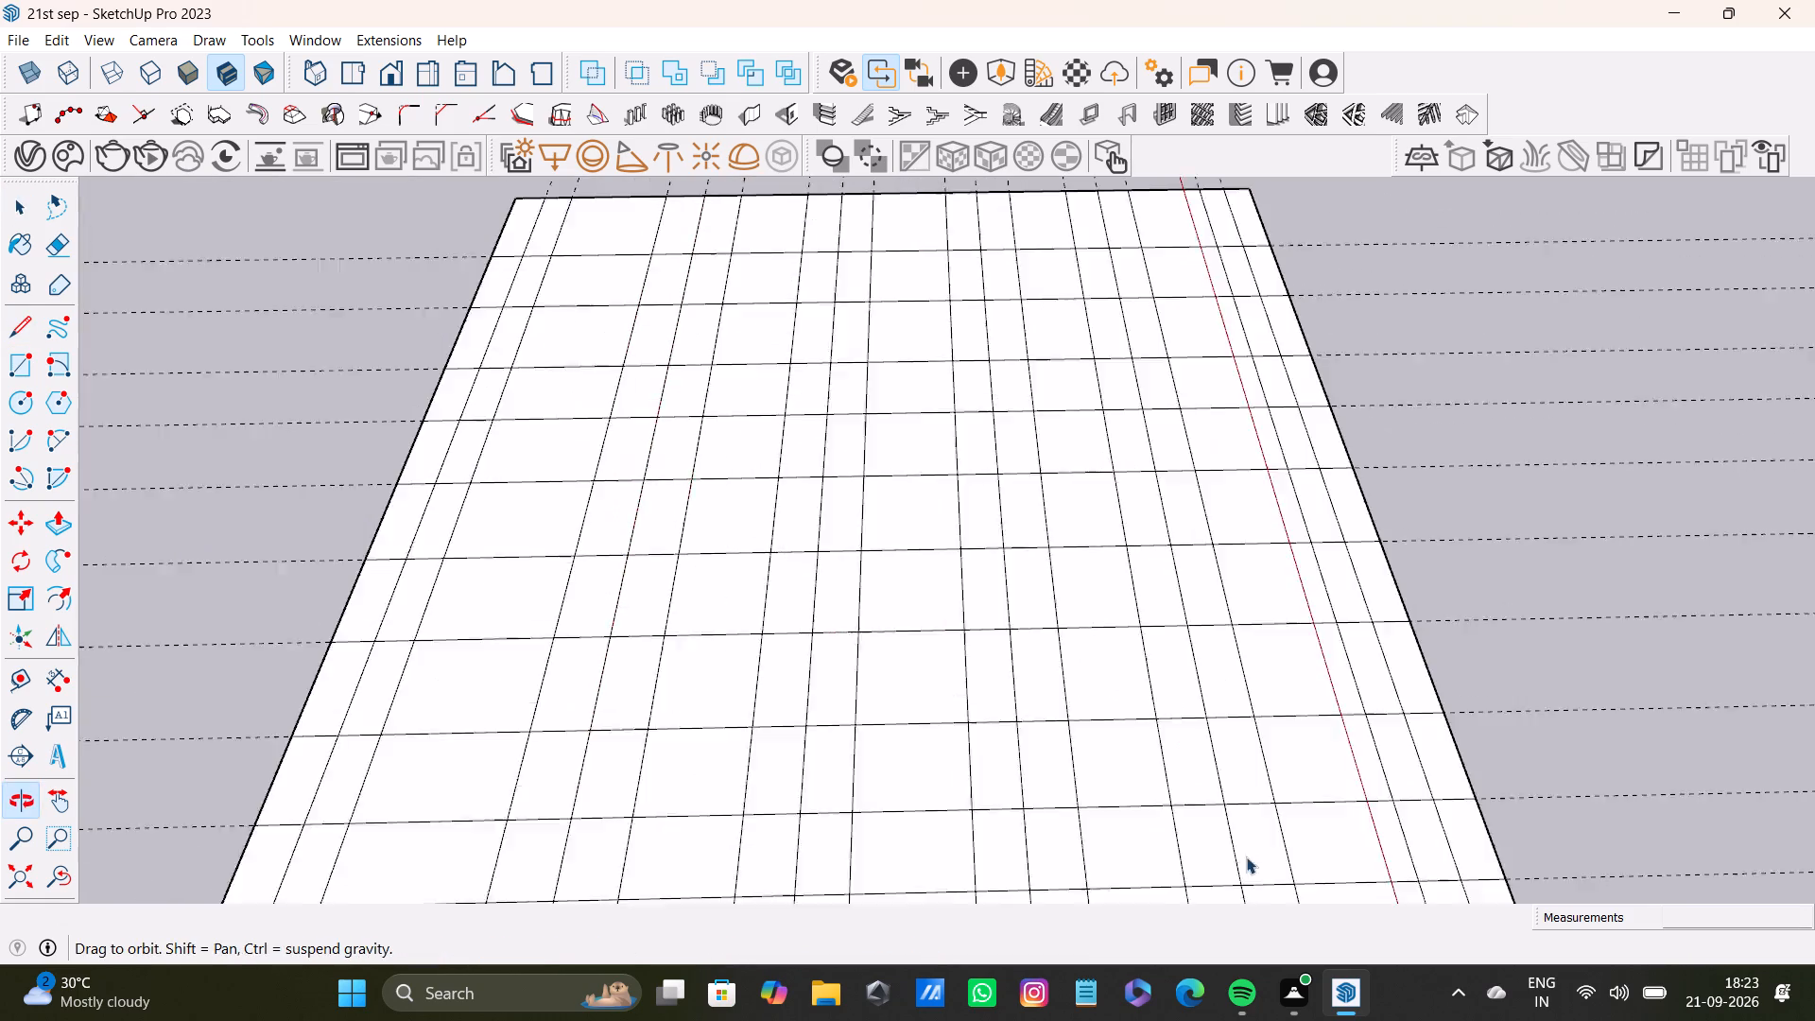
middle_click_drag(1246, 857, 1246, 856, "shift")
scroll(1083, 791, "down", 8)
middle_click_drag(717, 487, 765, 765)
scroll(663, 475, "up", 14)
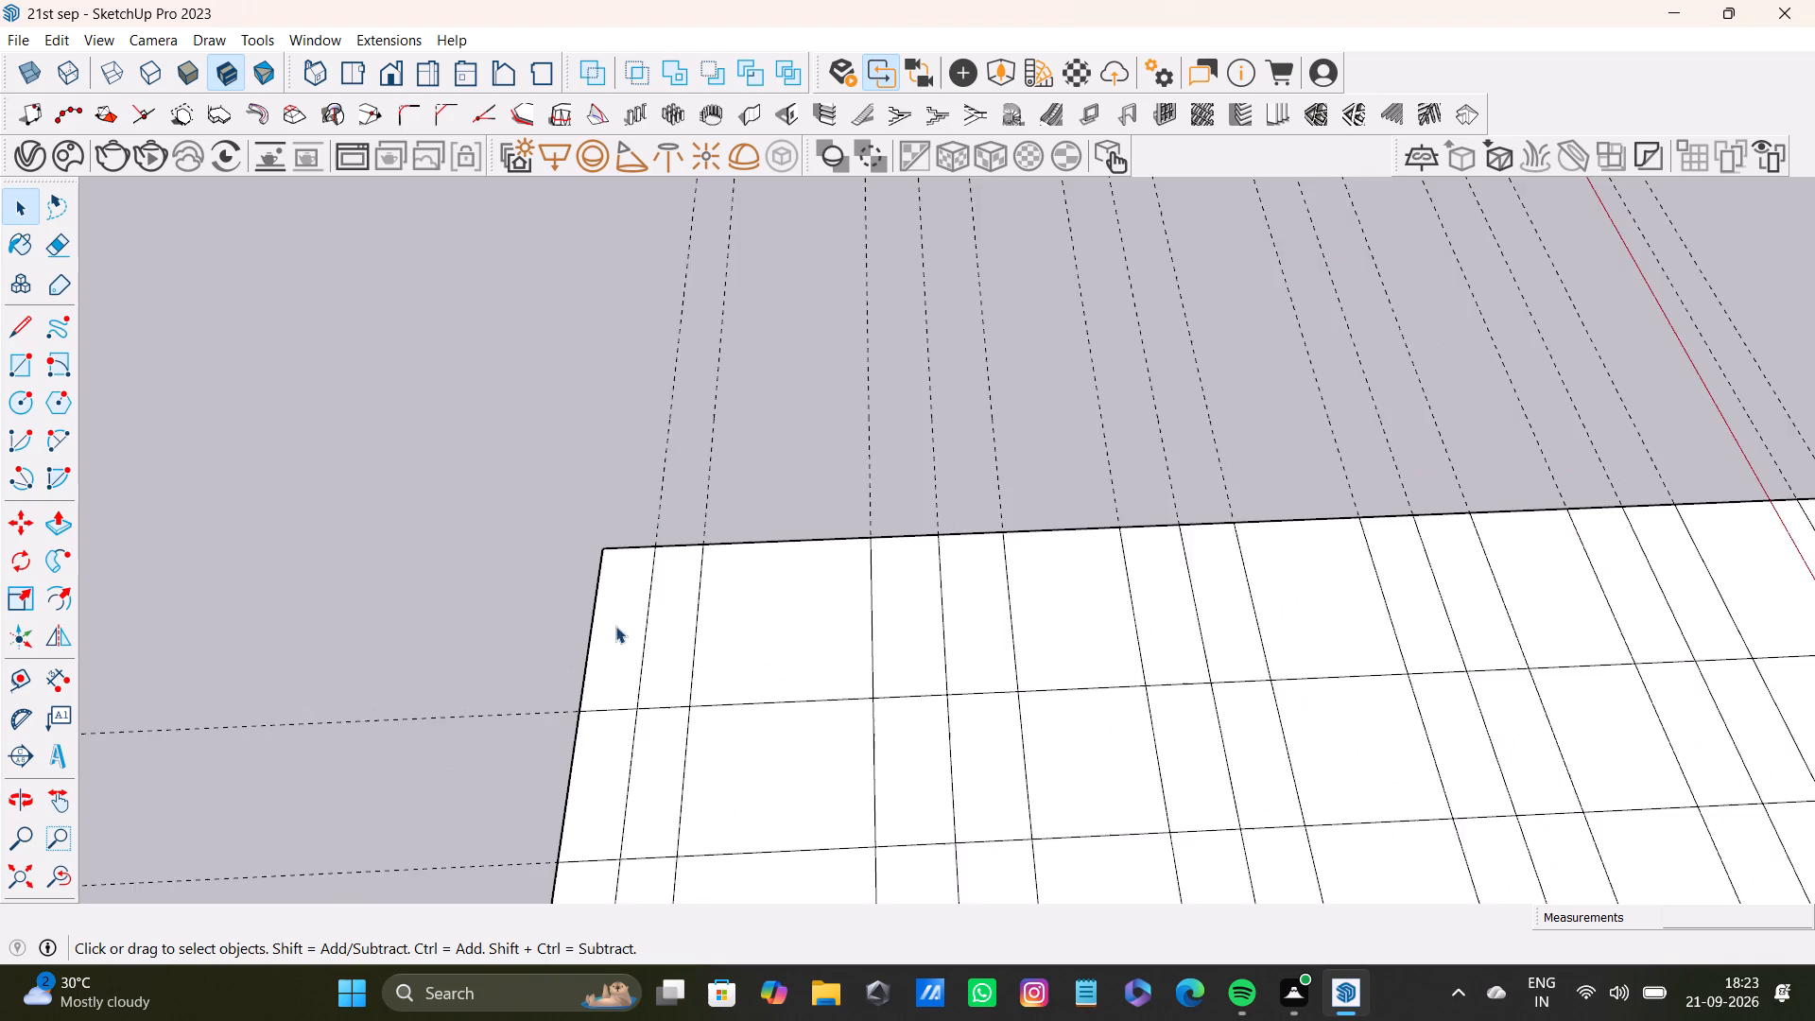
scroll(615, 626, "up", 2)
left_click(10, 233)
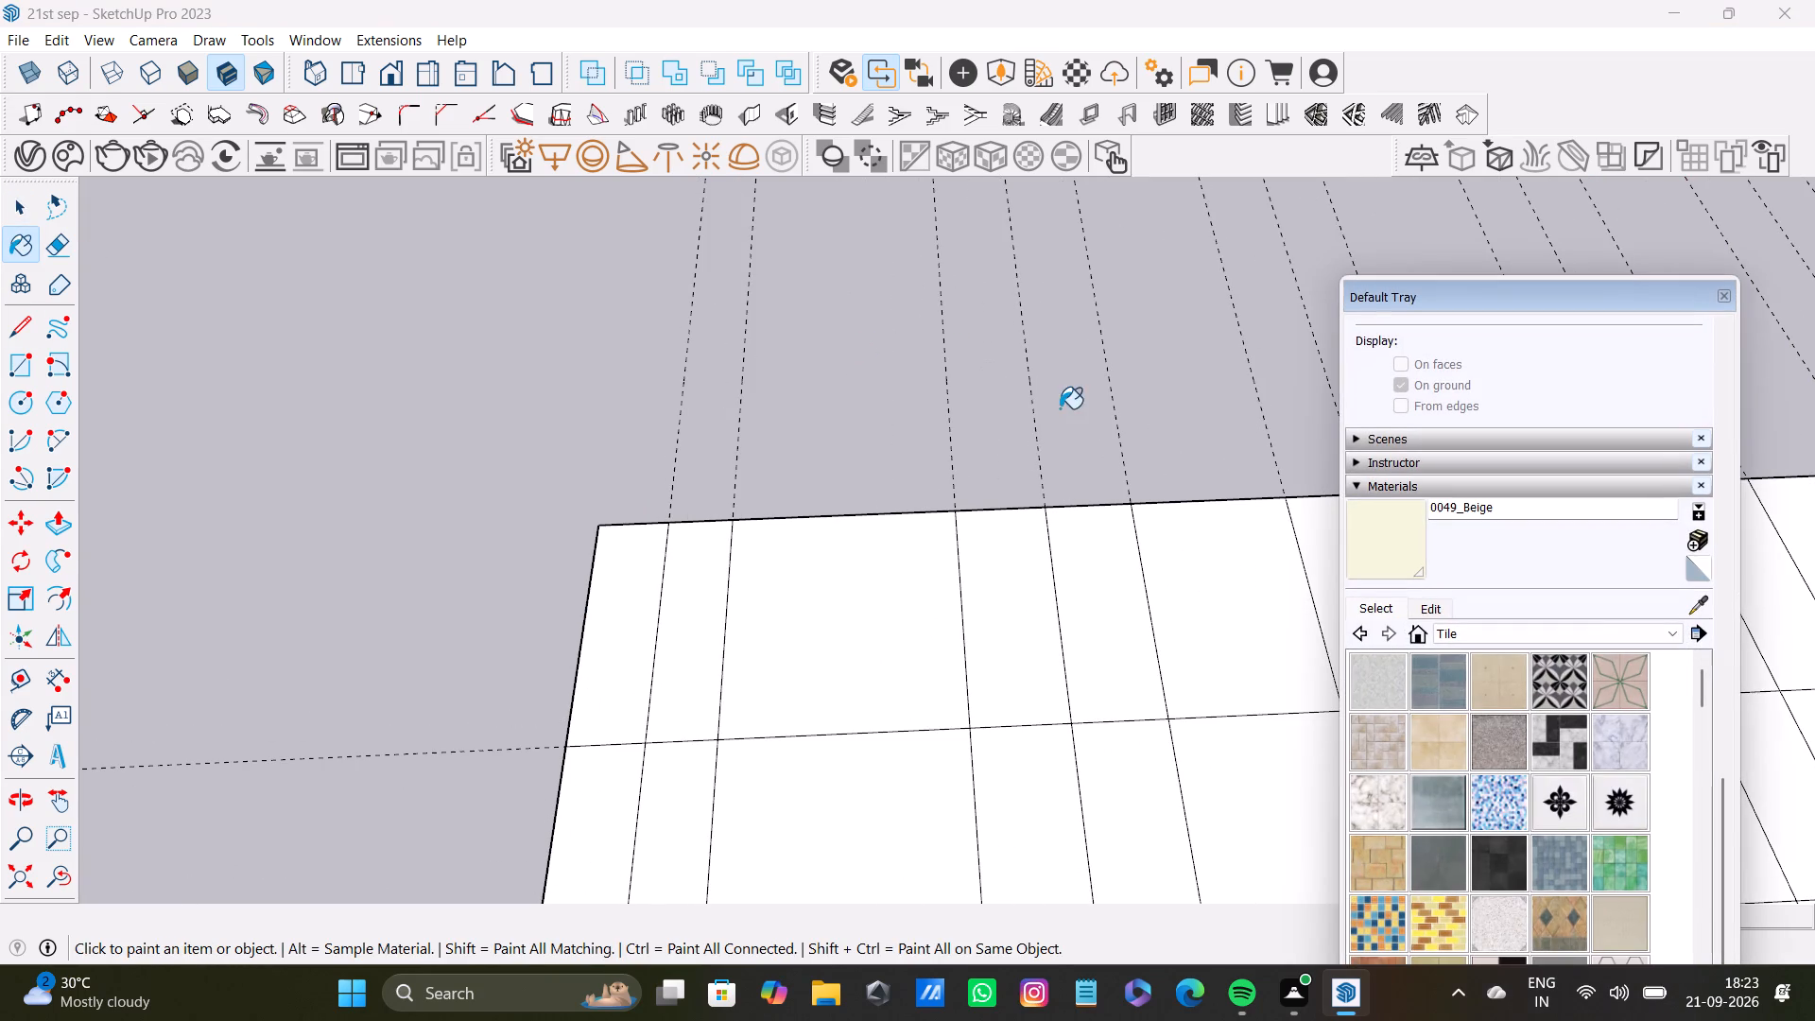
left_click(1478, 633)
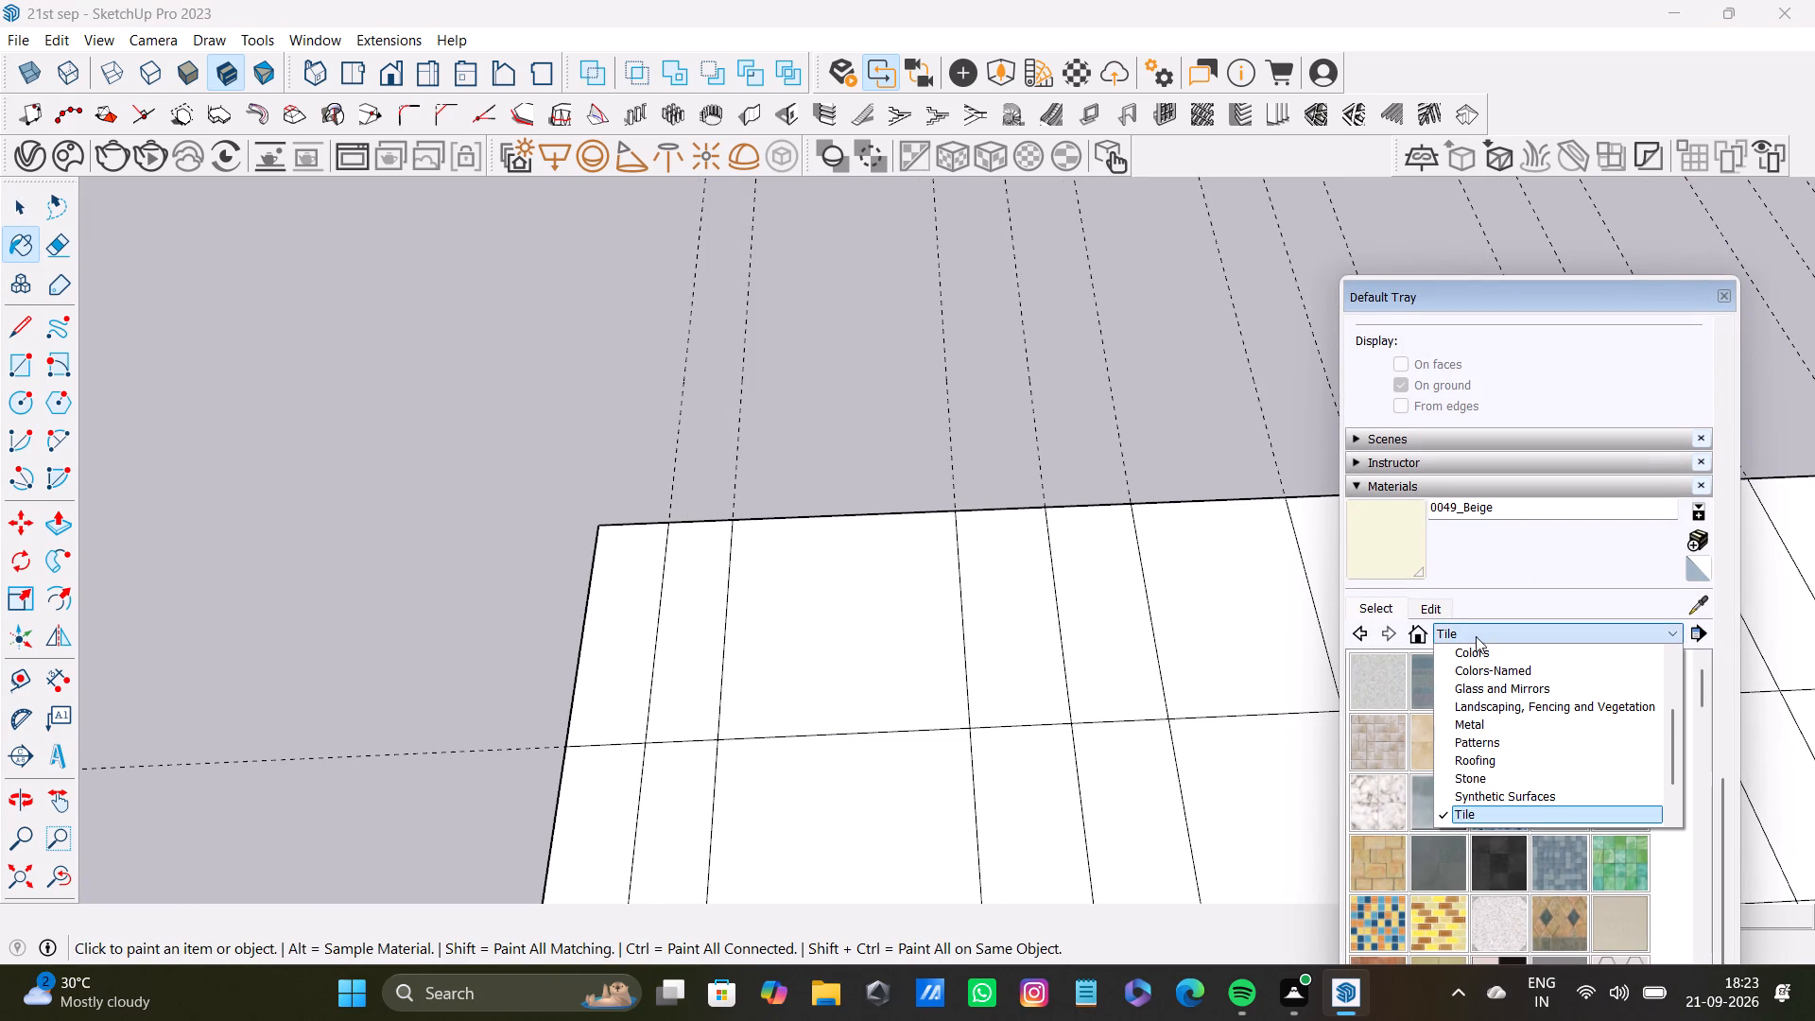
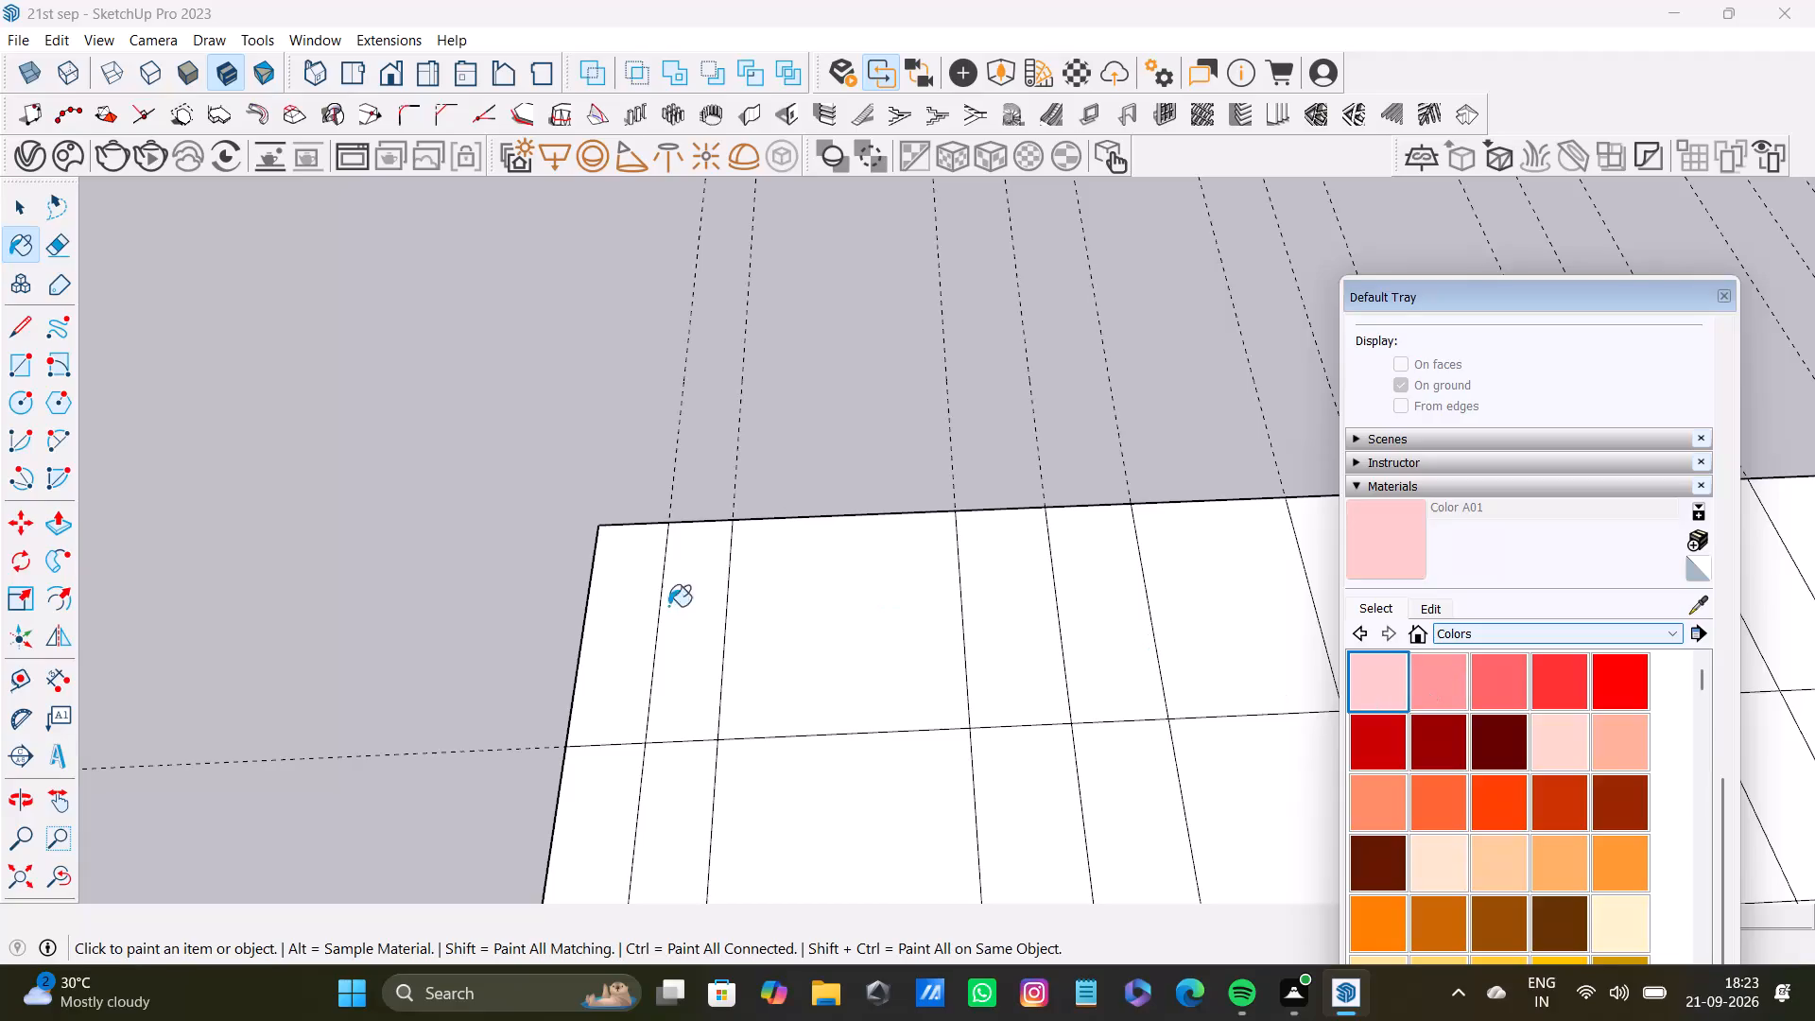
Paint the far row's first six cells: Color A01, Color A02, Color A03 on three cells, and Color A06 on the sixth.
left_click(615, 614)
left_click(1448, 688)
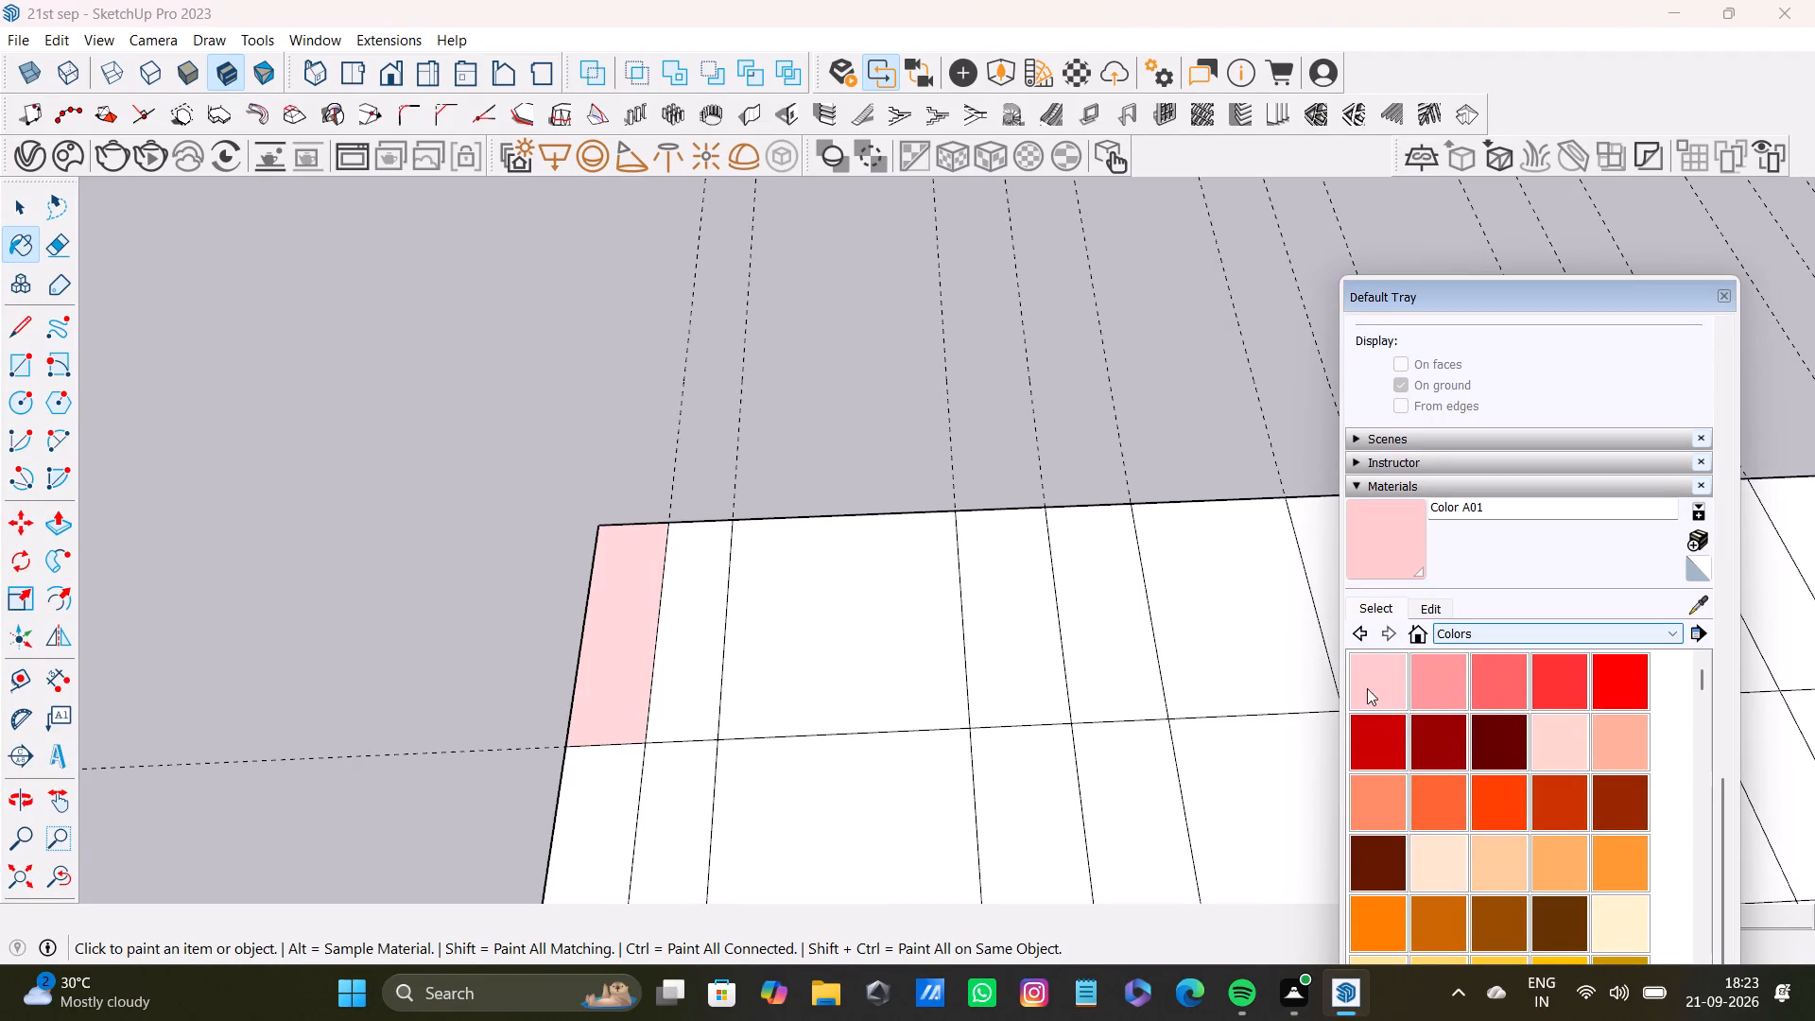
left_click(701, 620)
left_click(1484, 677)
left_click(887, 675)
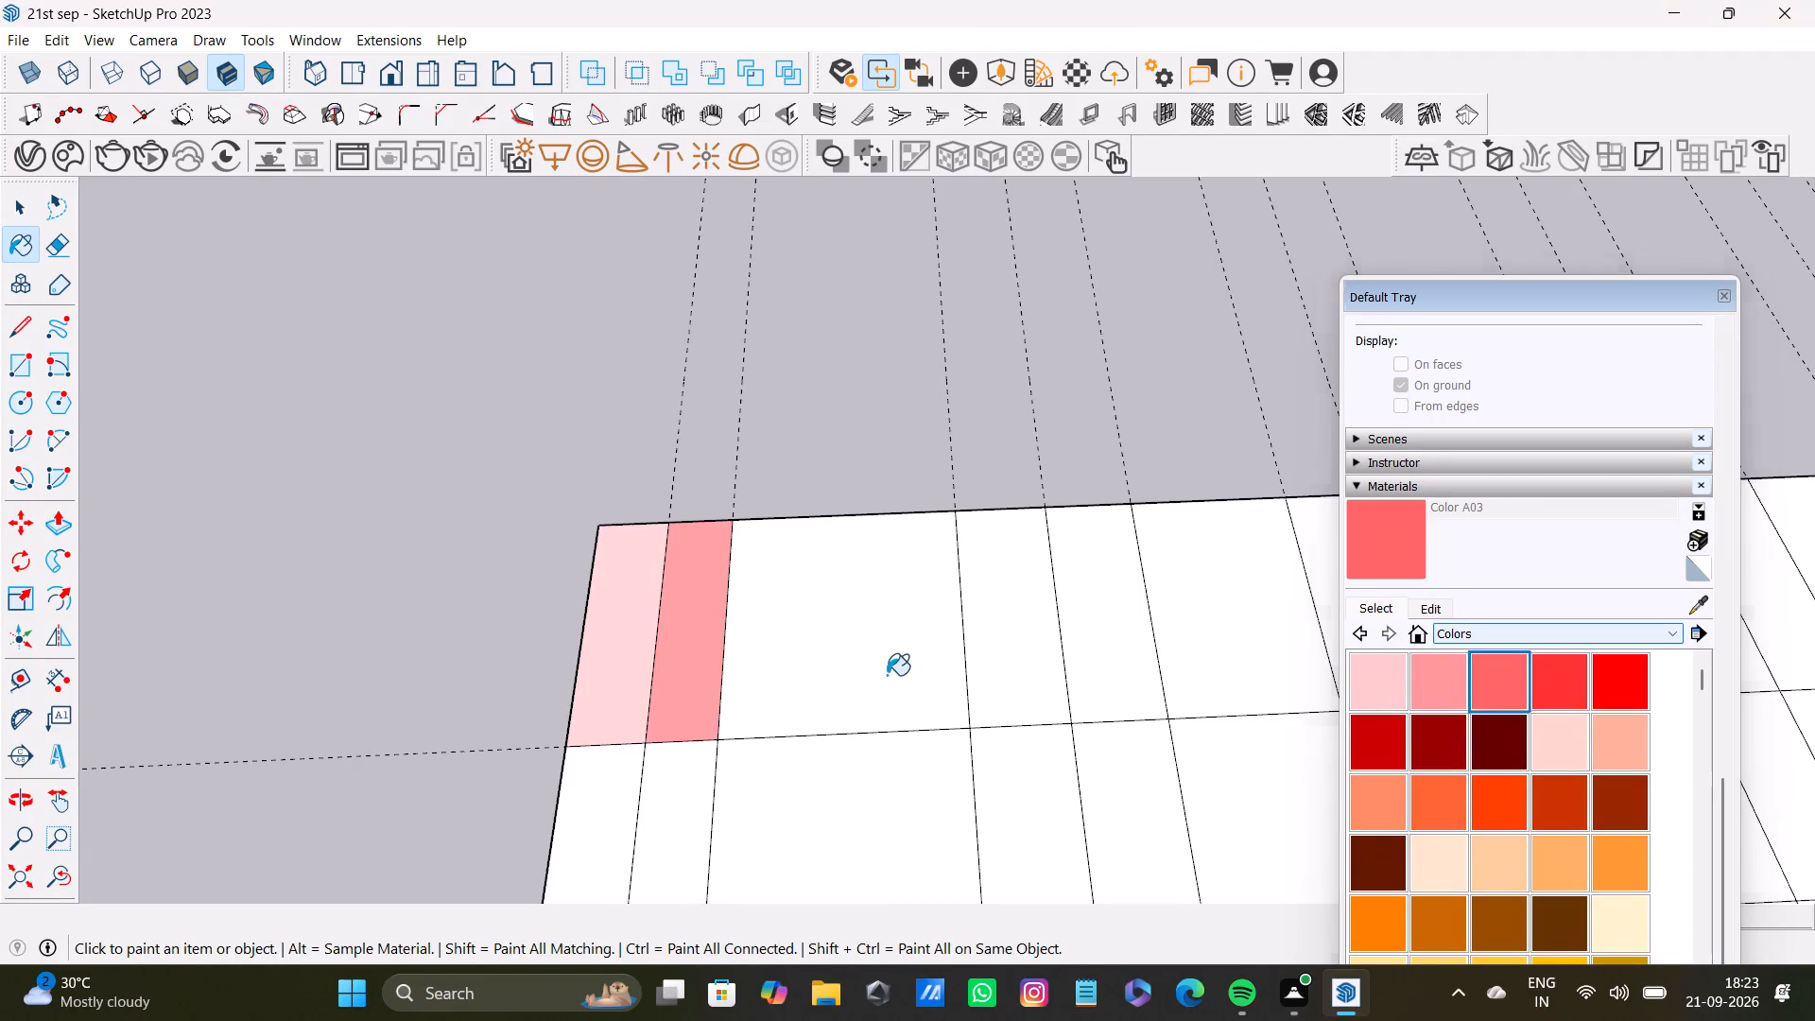
left_click_drag(1577, 683, 1566, 683)
left_click(1034, 647)
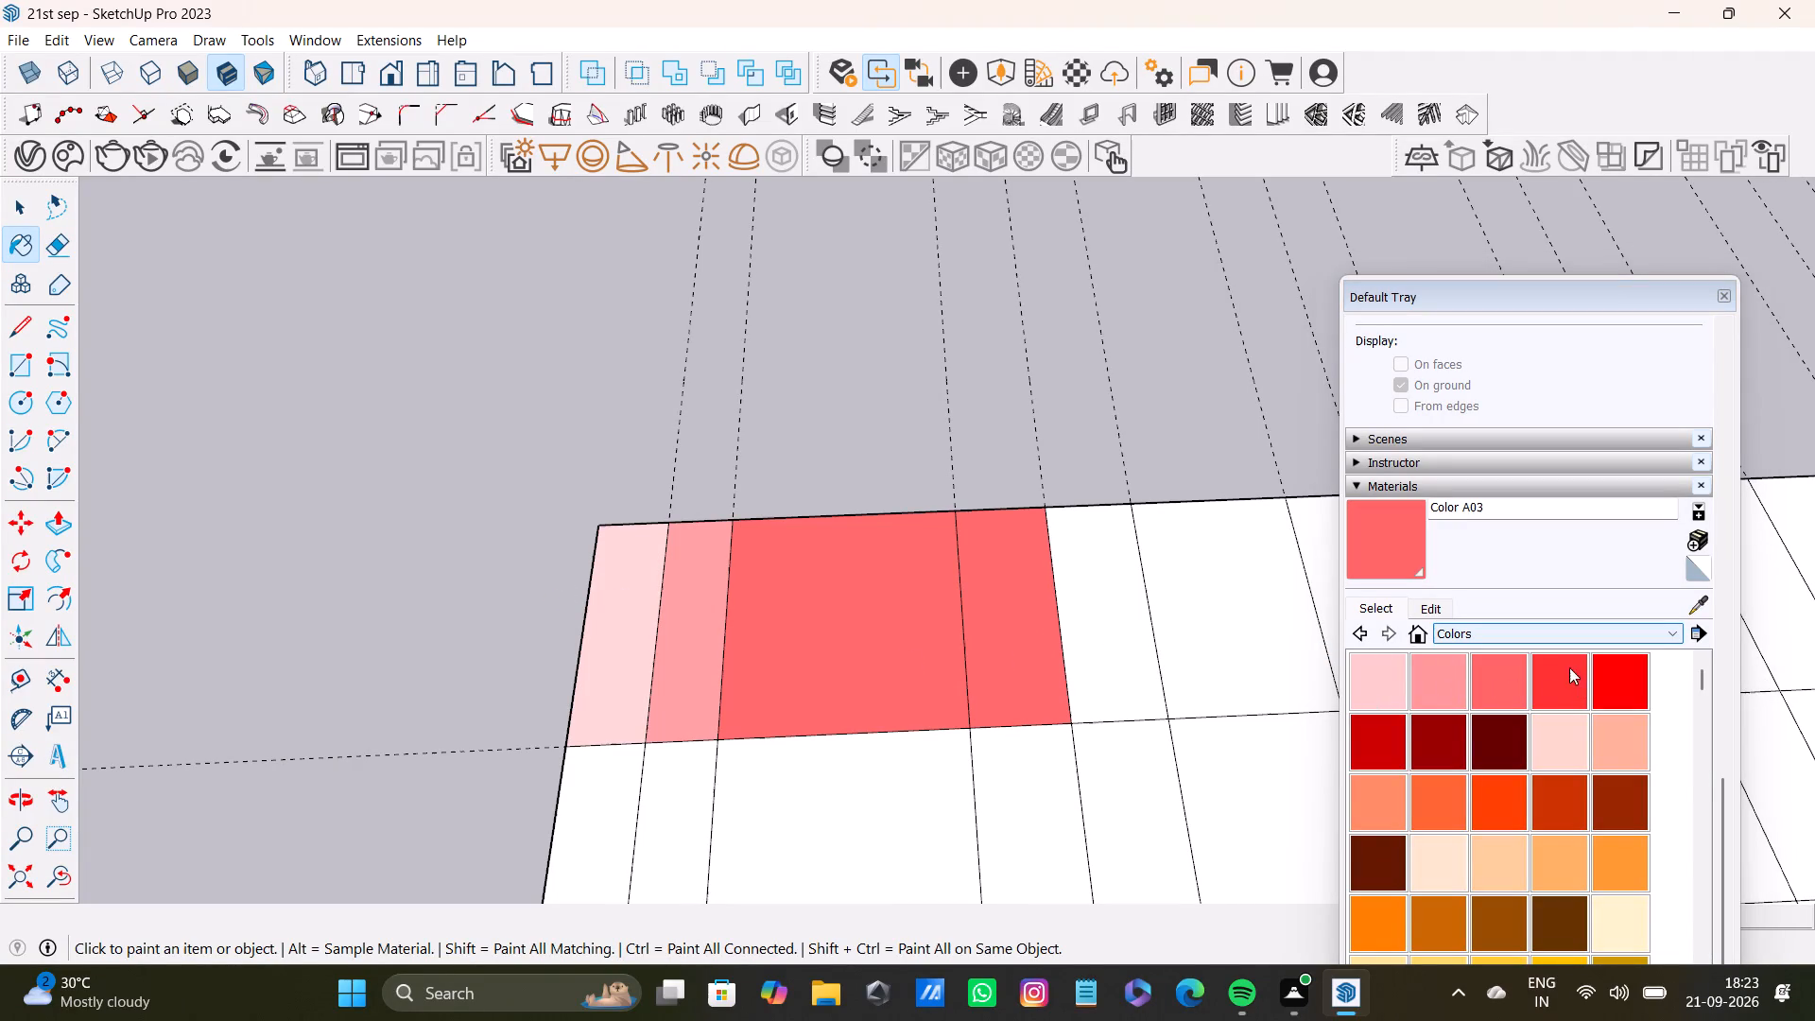
left_click_drag(1619, 672, 1608, 674)
left_click(1065, 666)
left_click(1377, 740)
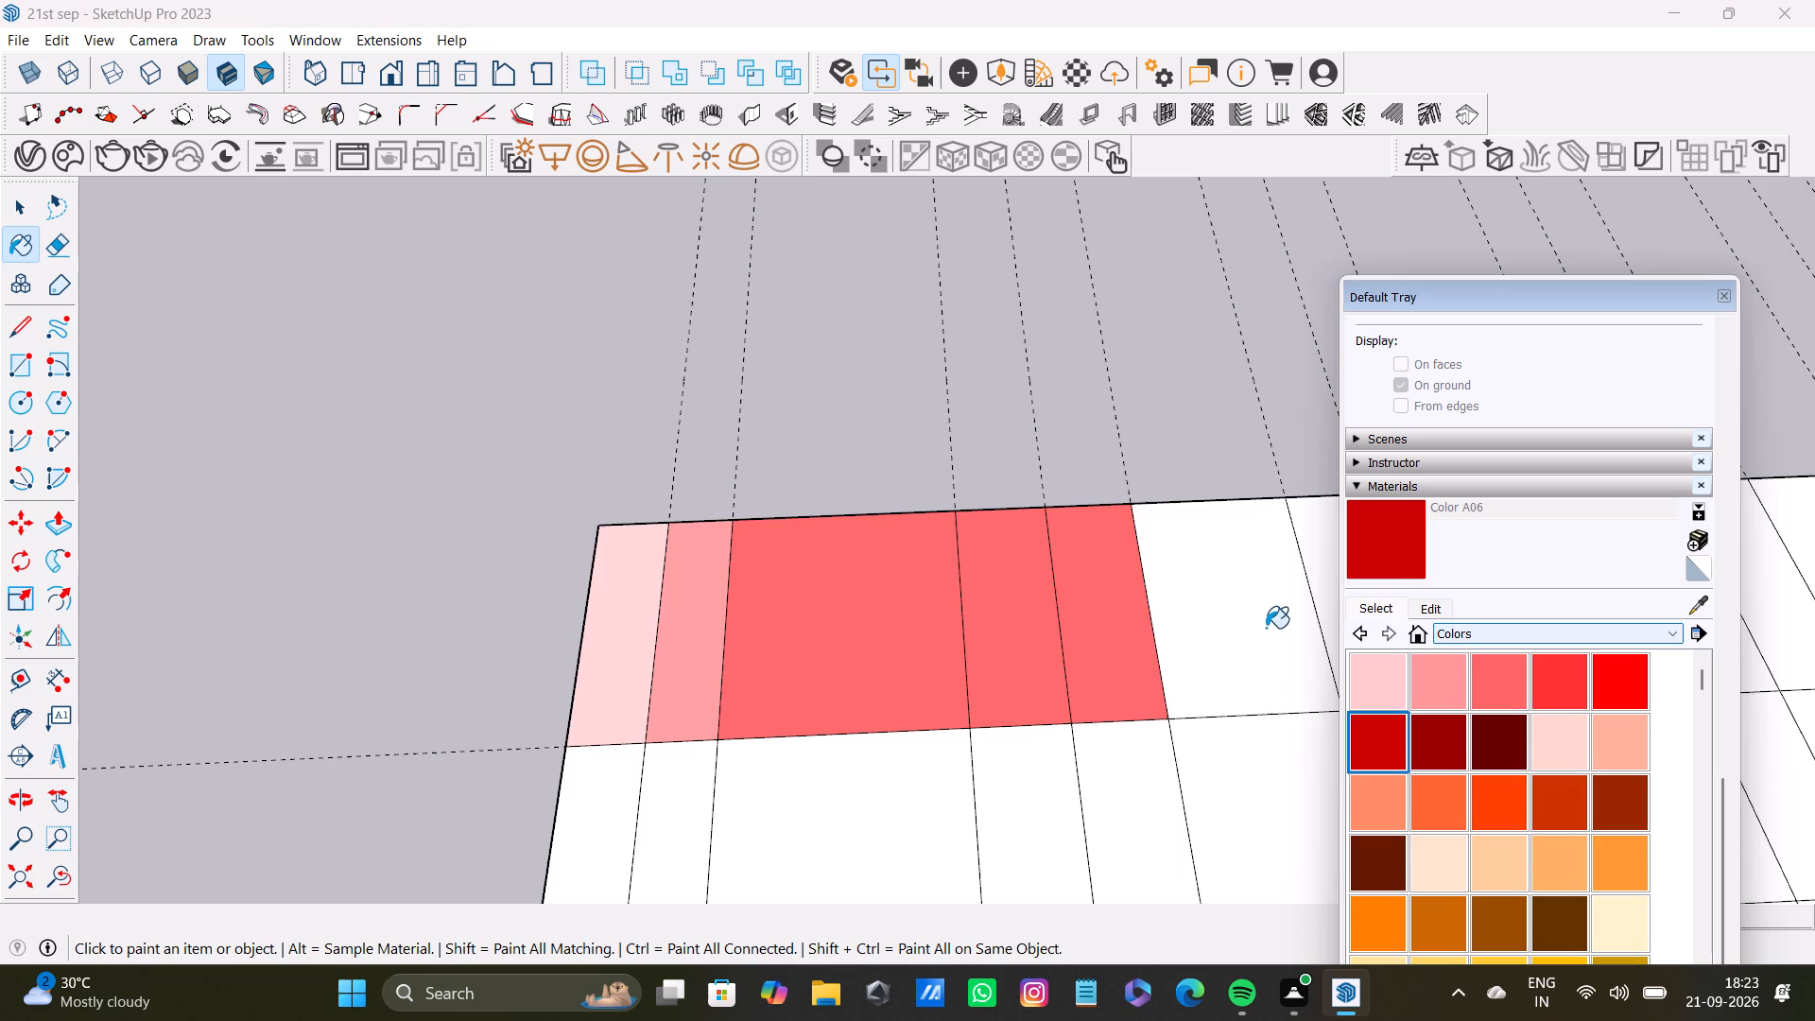
left_click(1266, 628)
Paint the second row's first cell with Color A06 and its second cell with Color A07.
scroll(1262, 630, "down", 7)
middle_click_drag(1256, 662, 879, 368, "shift")
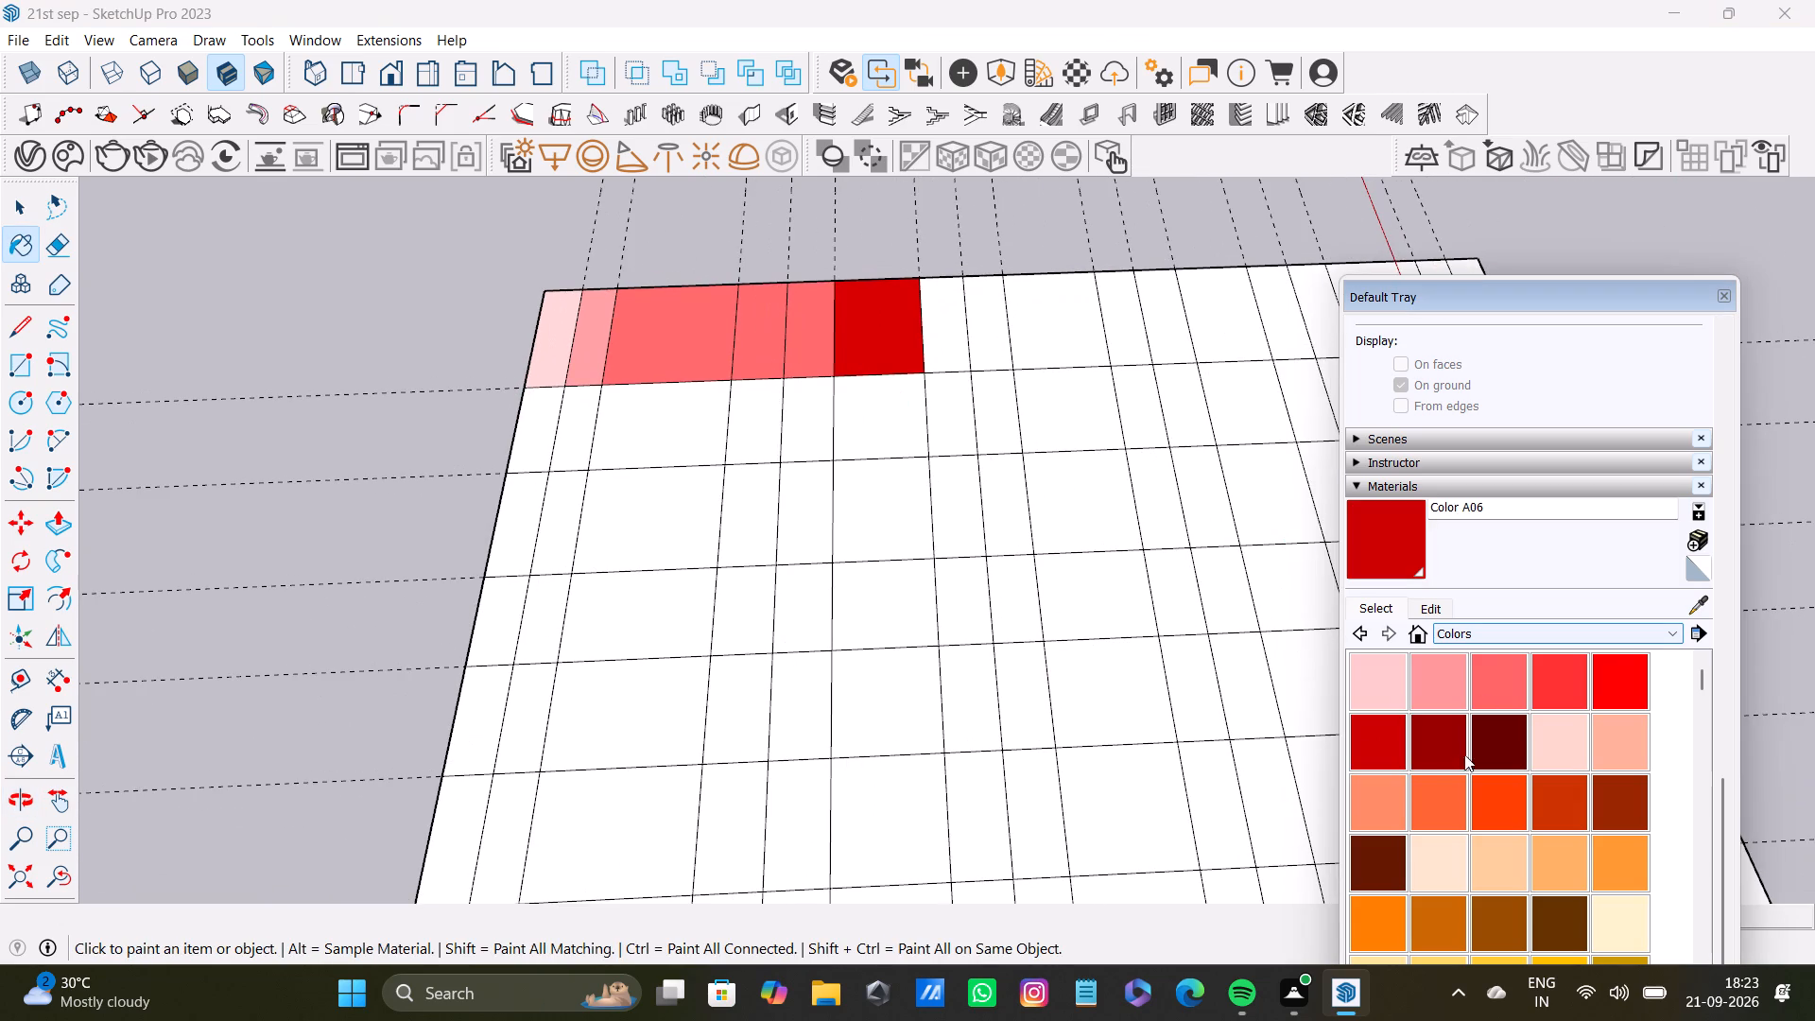
left_click(1433, 761)
left_click(524, 451)
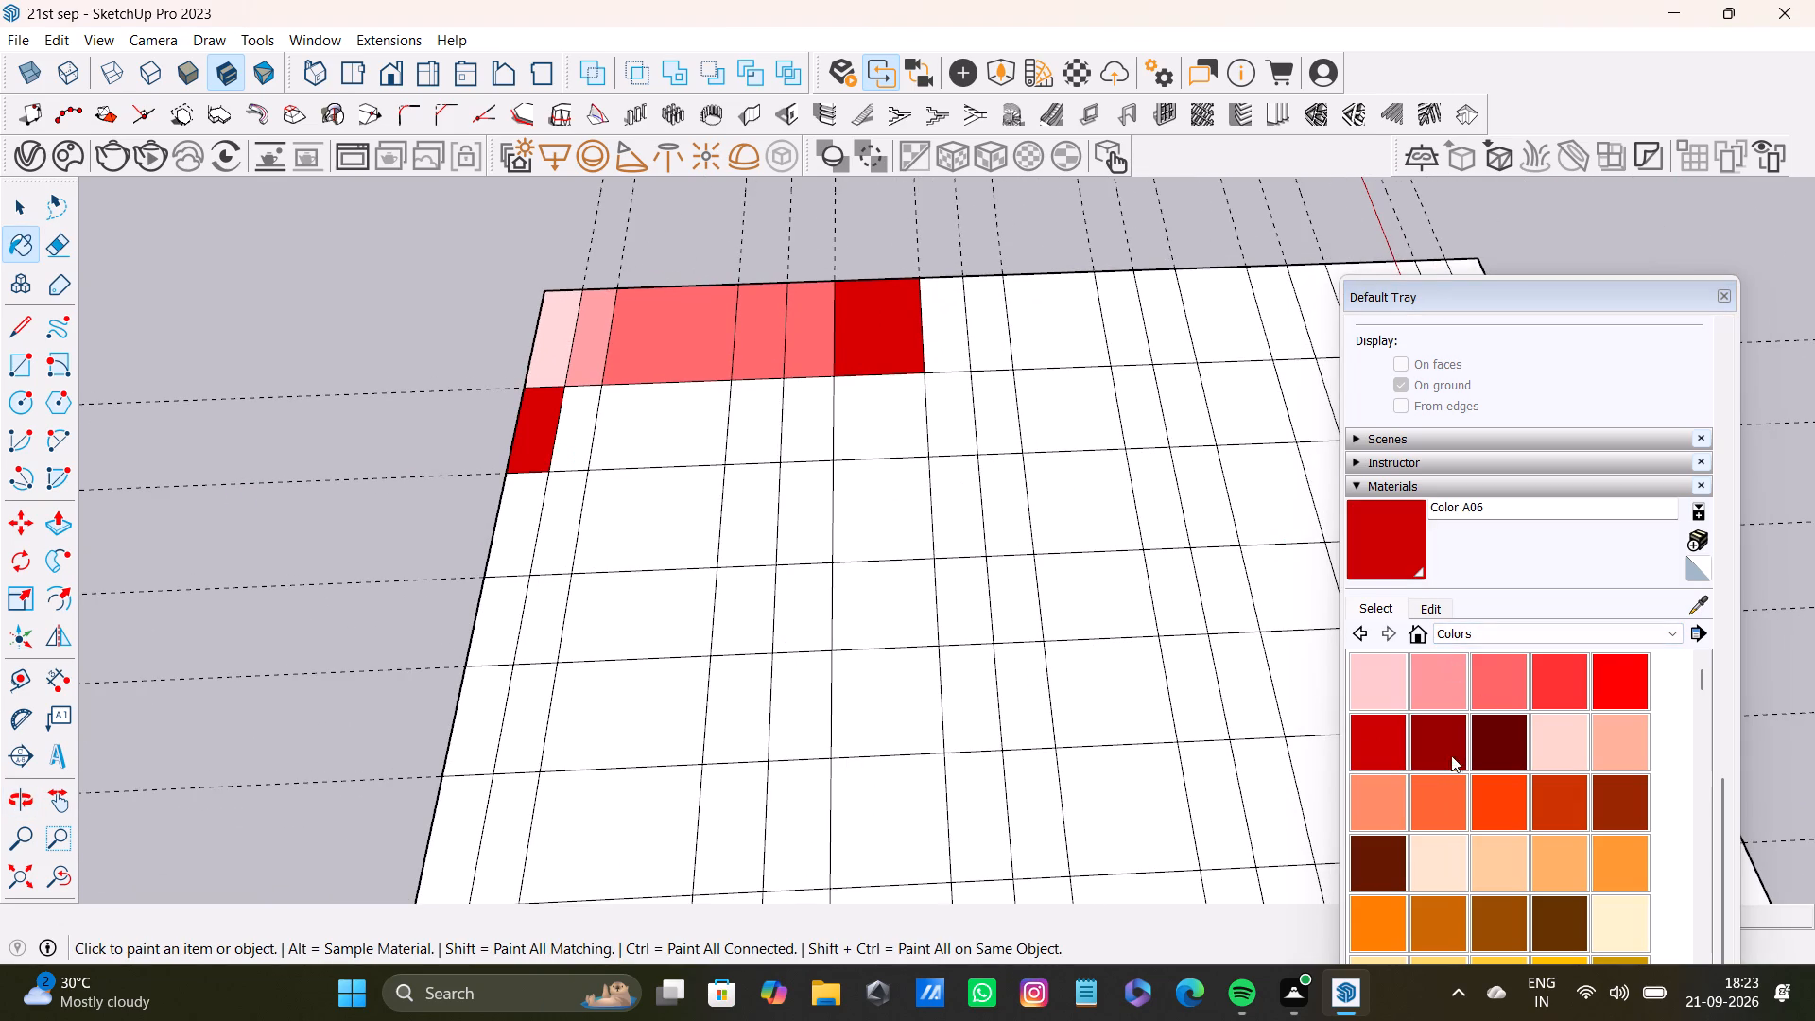
left_click(1433, 739)
left_click(578, 446)
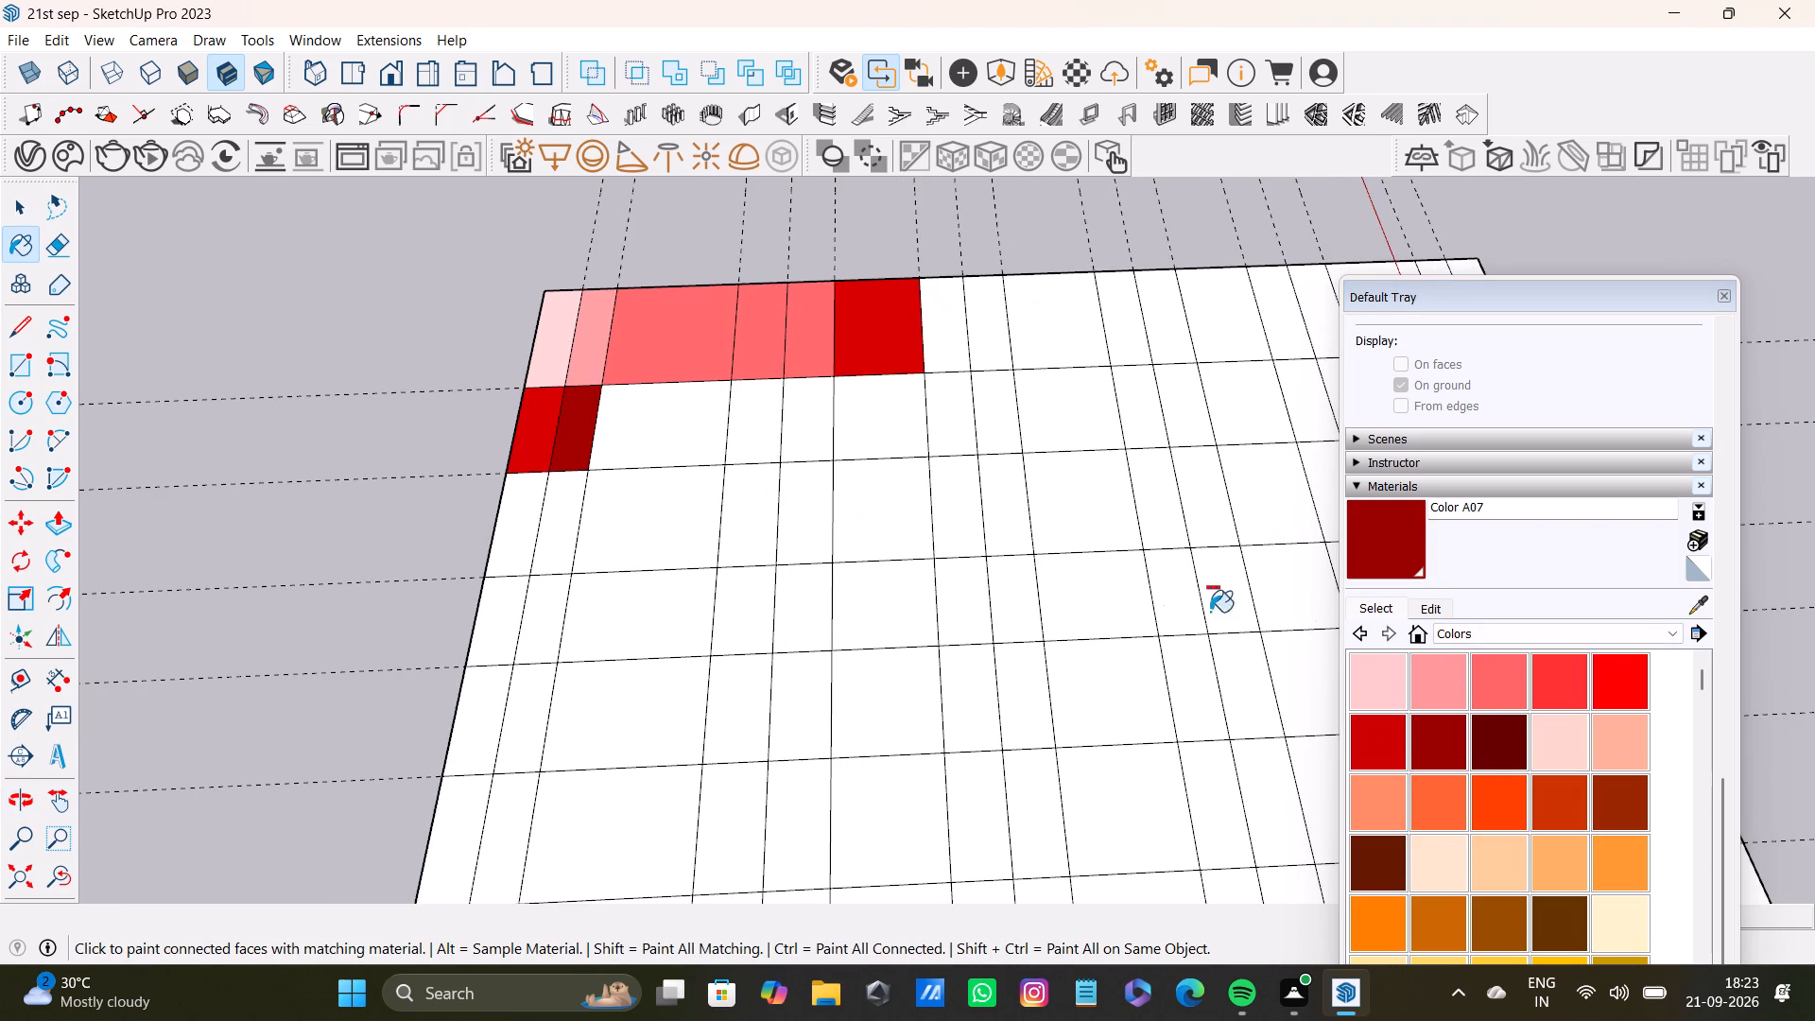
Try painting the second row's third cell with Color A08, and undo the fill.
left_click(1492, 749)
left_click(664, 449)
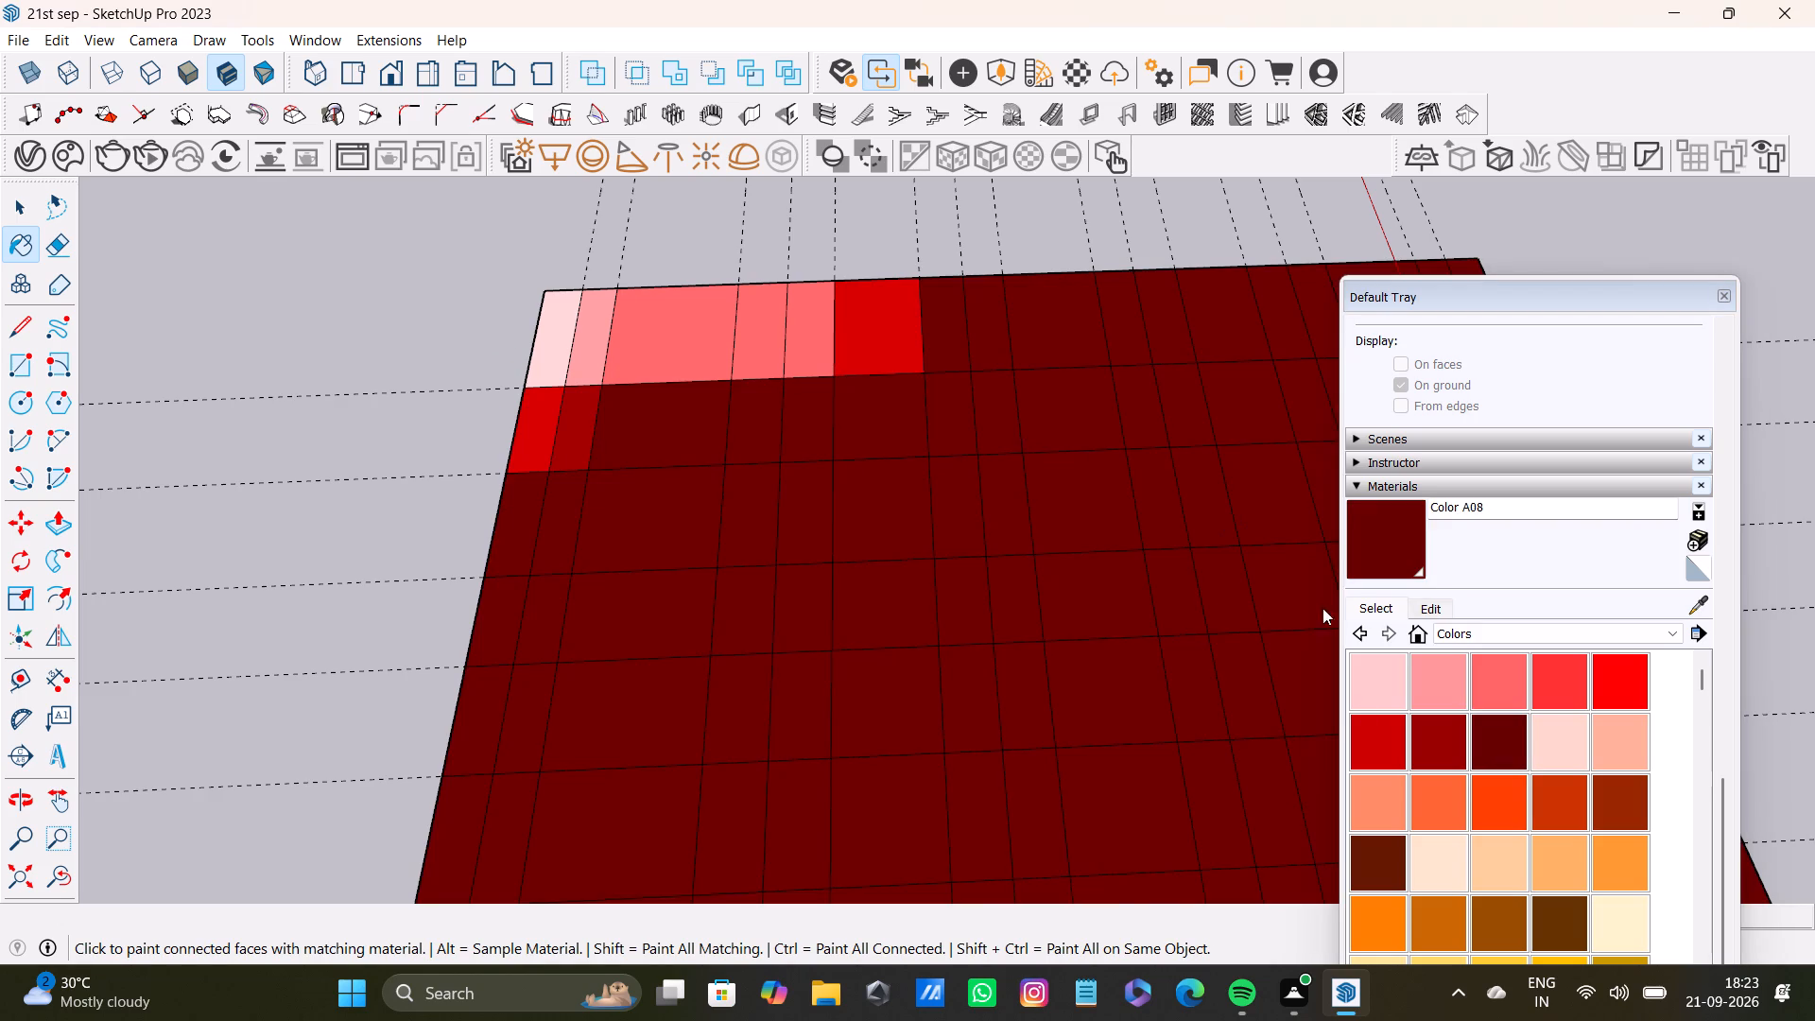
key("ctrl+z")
Select only the second row's third cell and paint it with Color A08.
key("space")
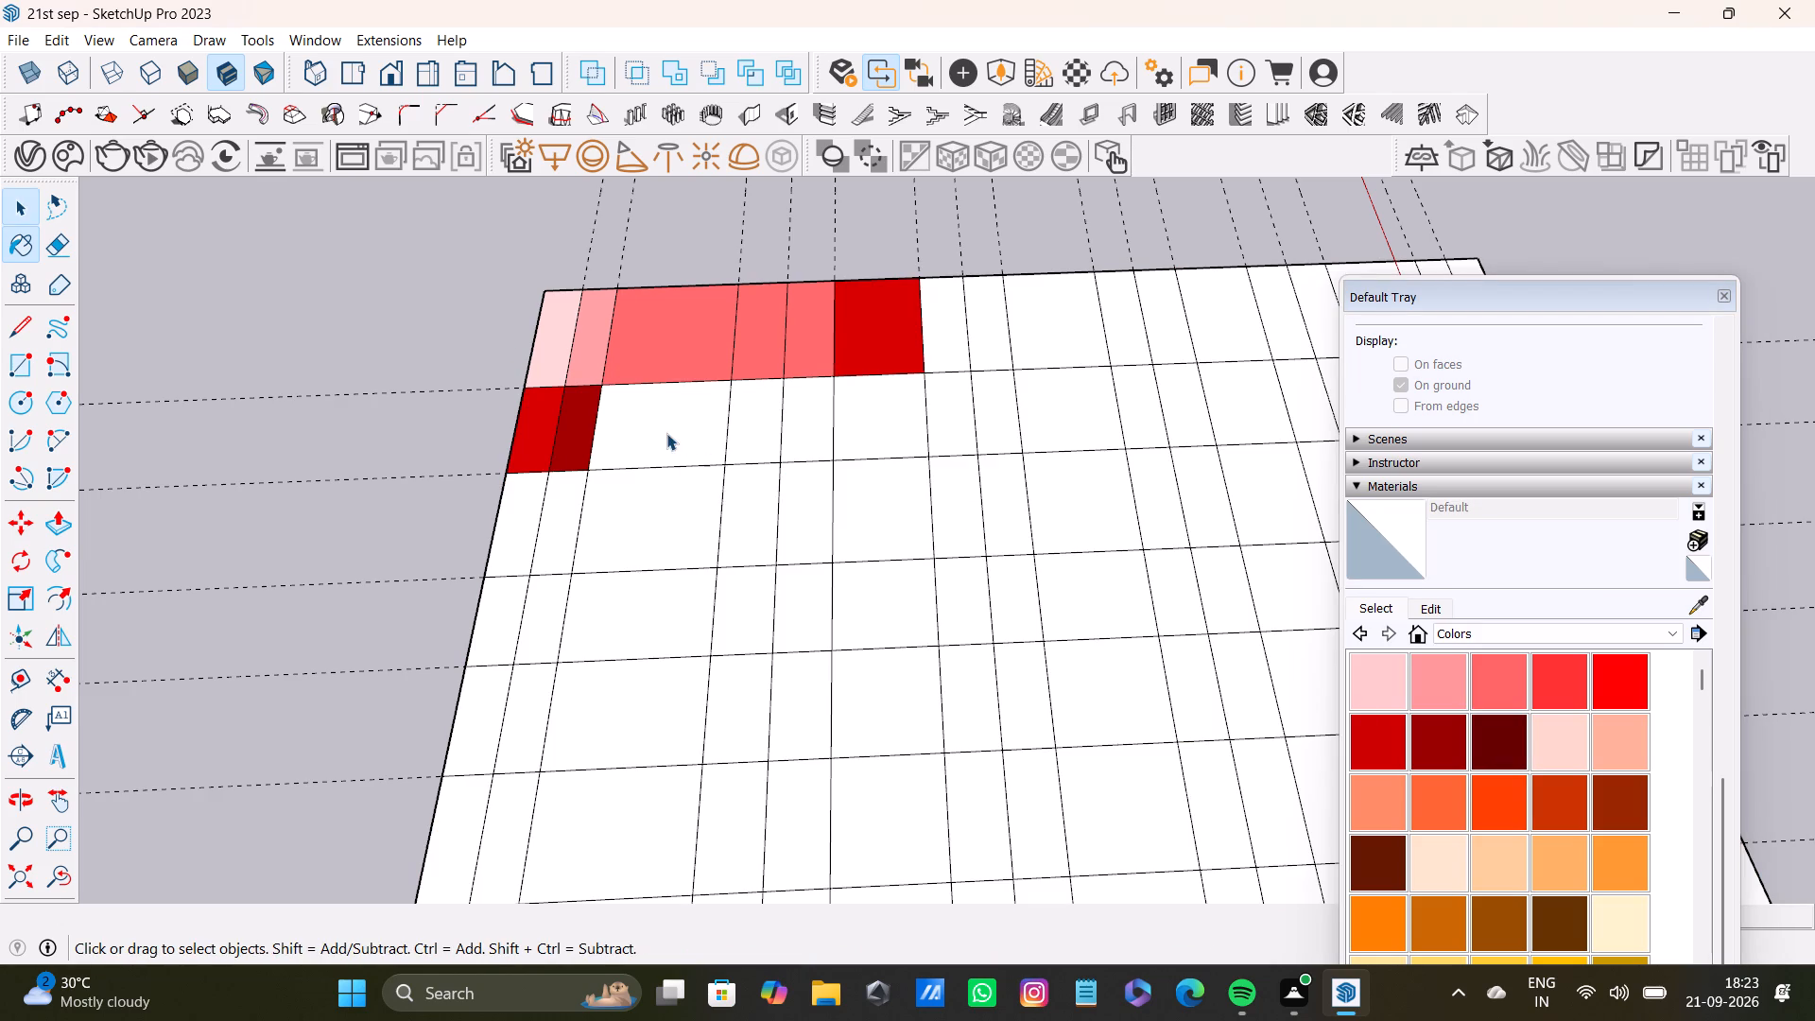
left_click(665, 431, "shift")
left_click(749, 430, "shift")
left_click(811, 431, "shift")
left_click(892, 433, "shift")
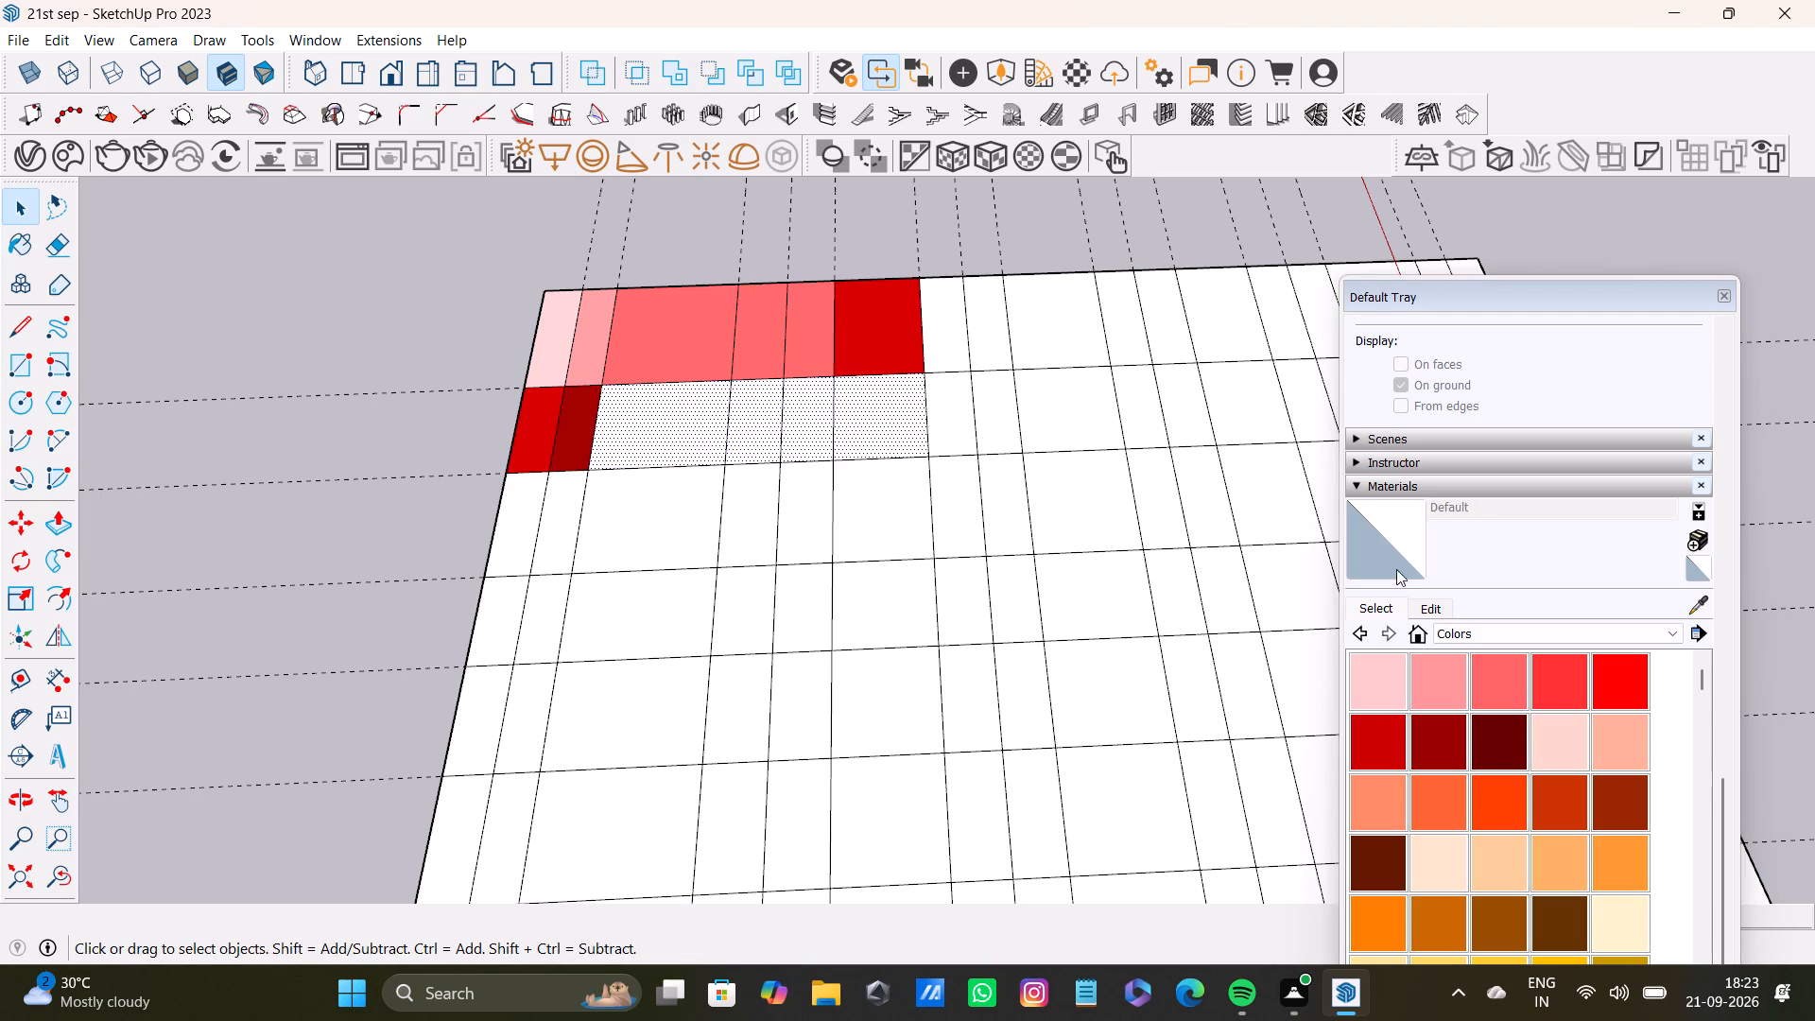
left_click(1446, 741, "shift")
left_click(653, 427, "shift")
left_click(763, 446)
left_click(794, 445)
left_click(668, 427)
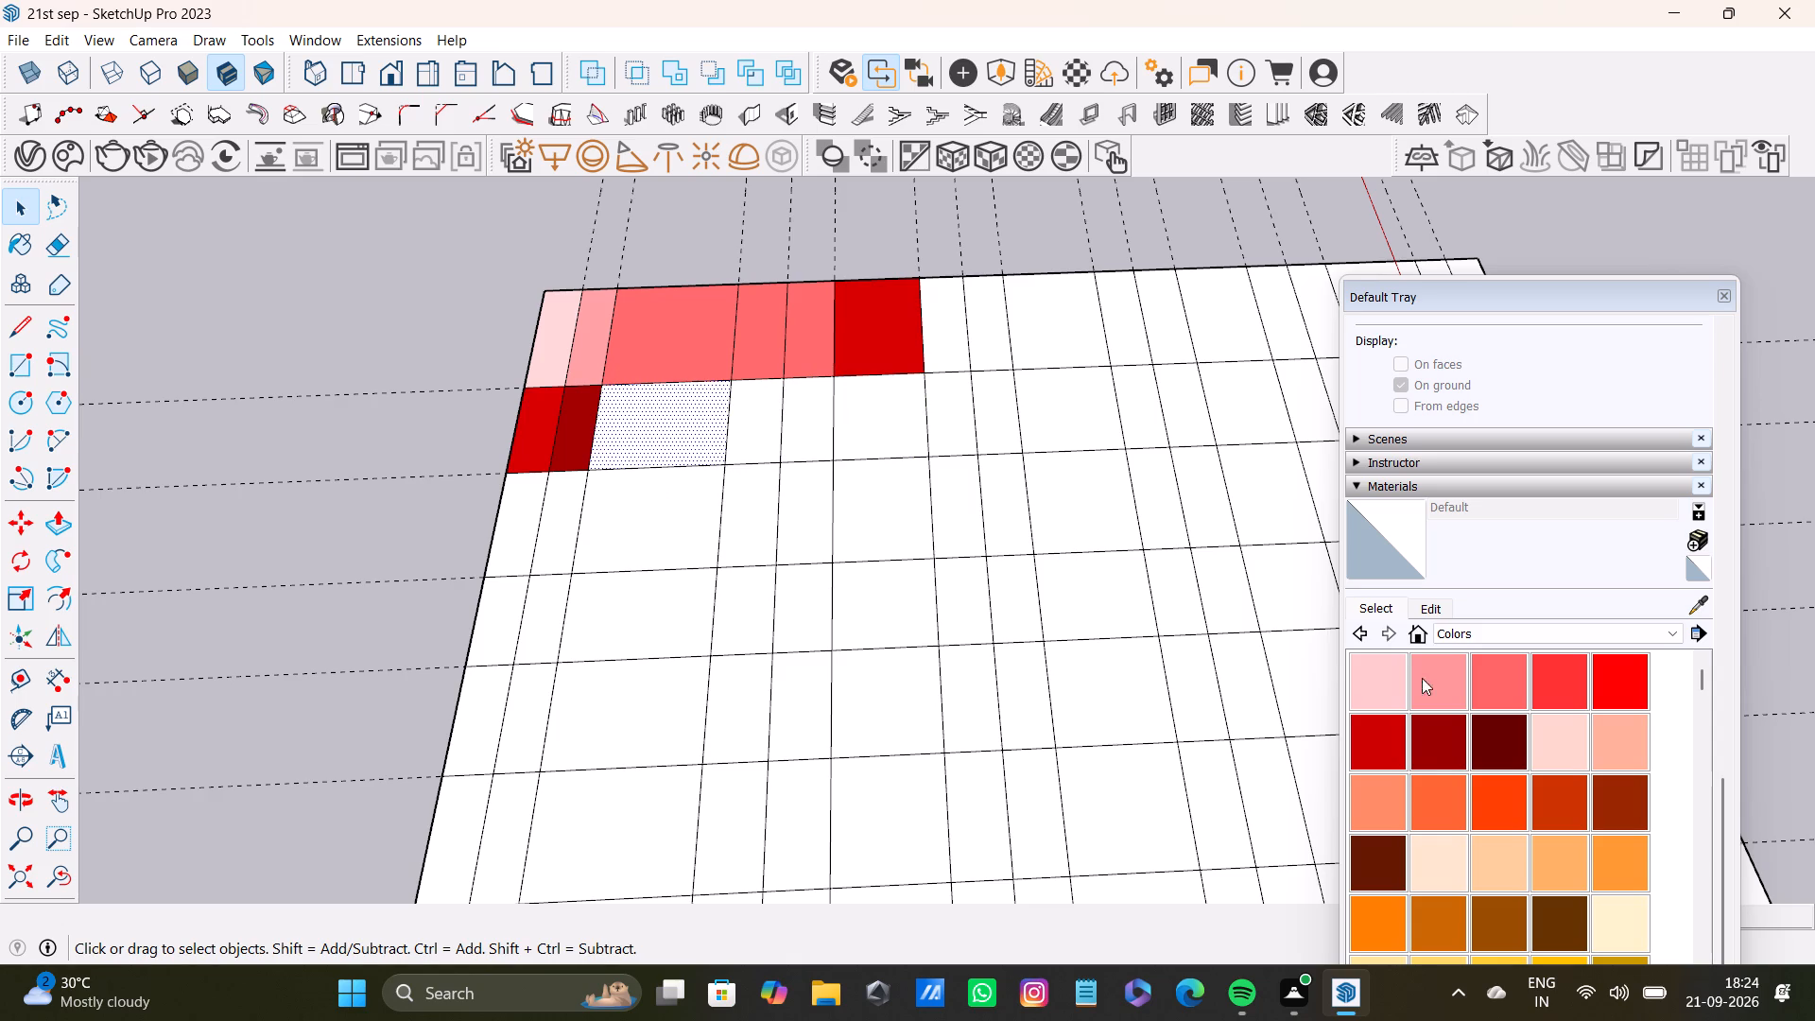
left_click_drag(1510, 746, 1492, 741)
left_click(656, 411)
left_click(1514, 737)
left_click(662, 409)
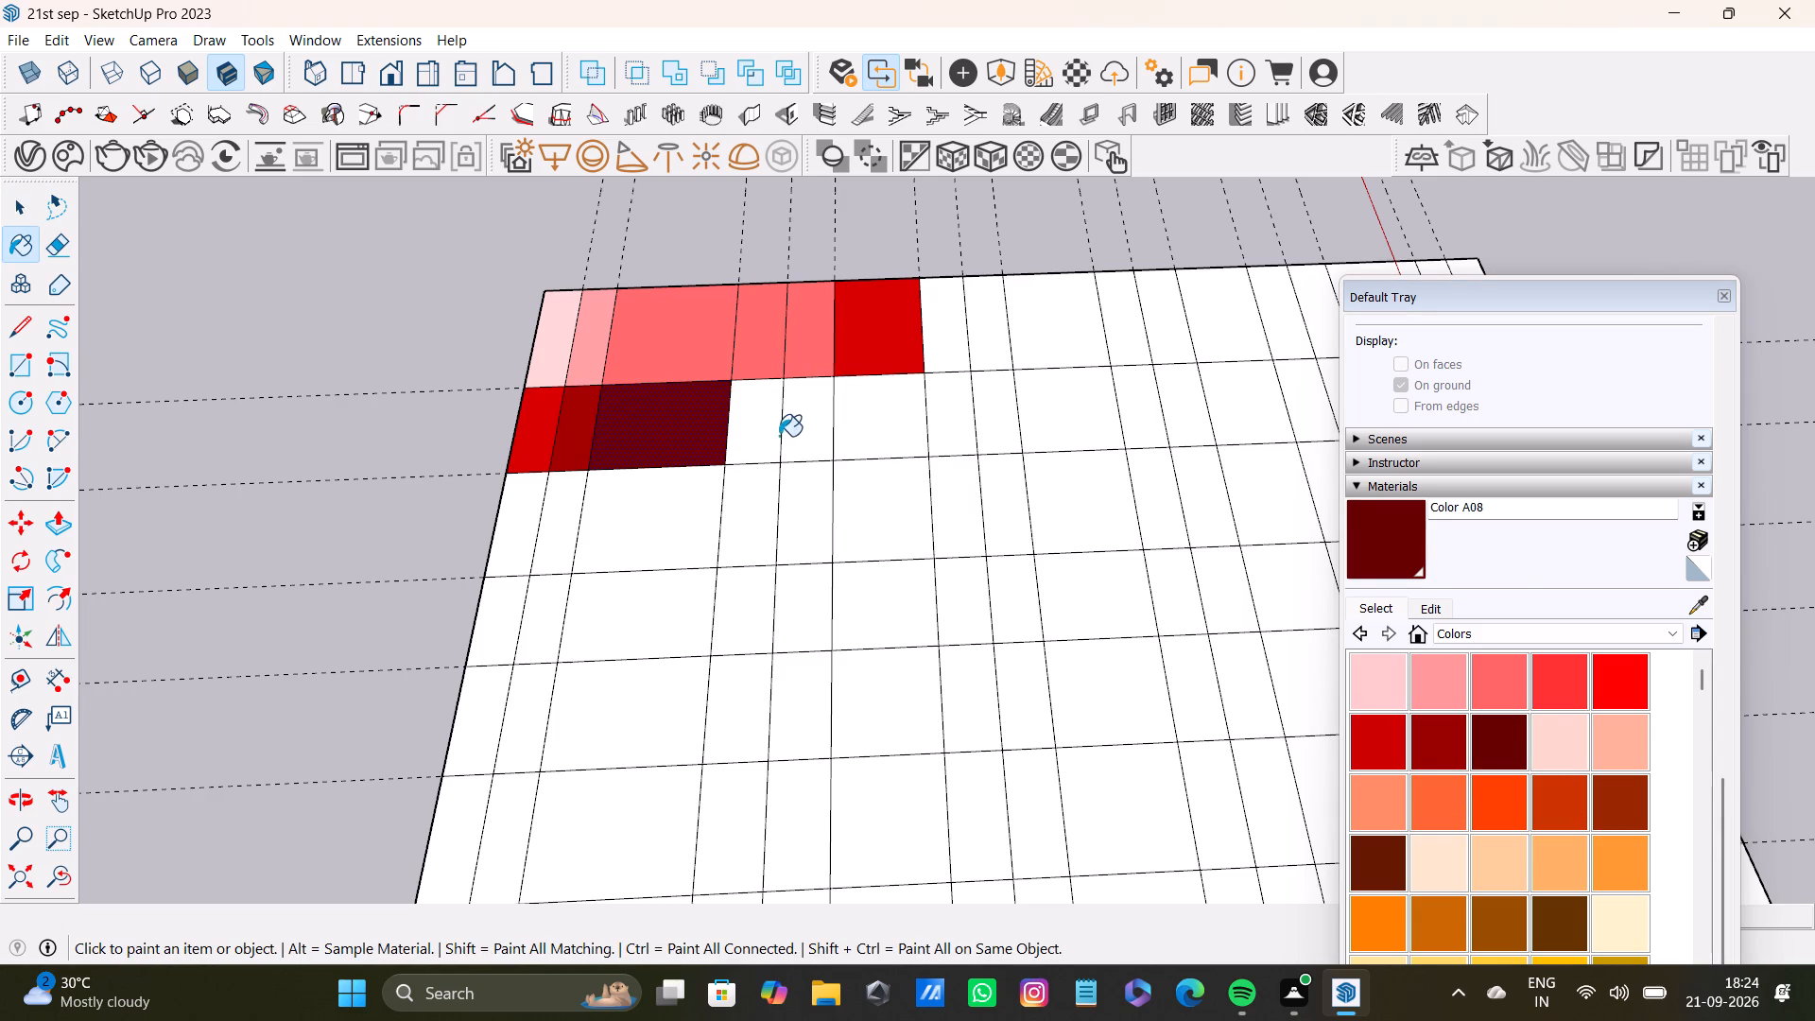
key("space")
Paint the second row's fourth, fifth and sixth cells with Color B01, Color B02 and Color B03.
left_click(1553, 735)
left_click(765, 406)
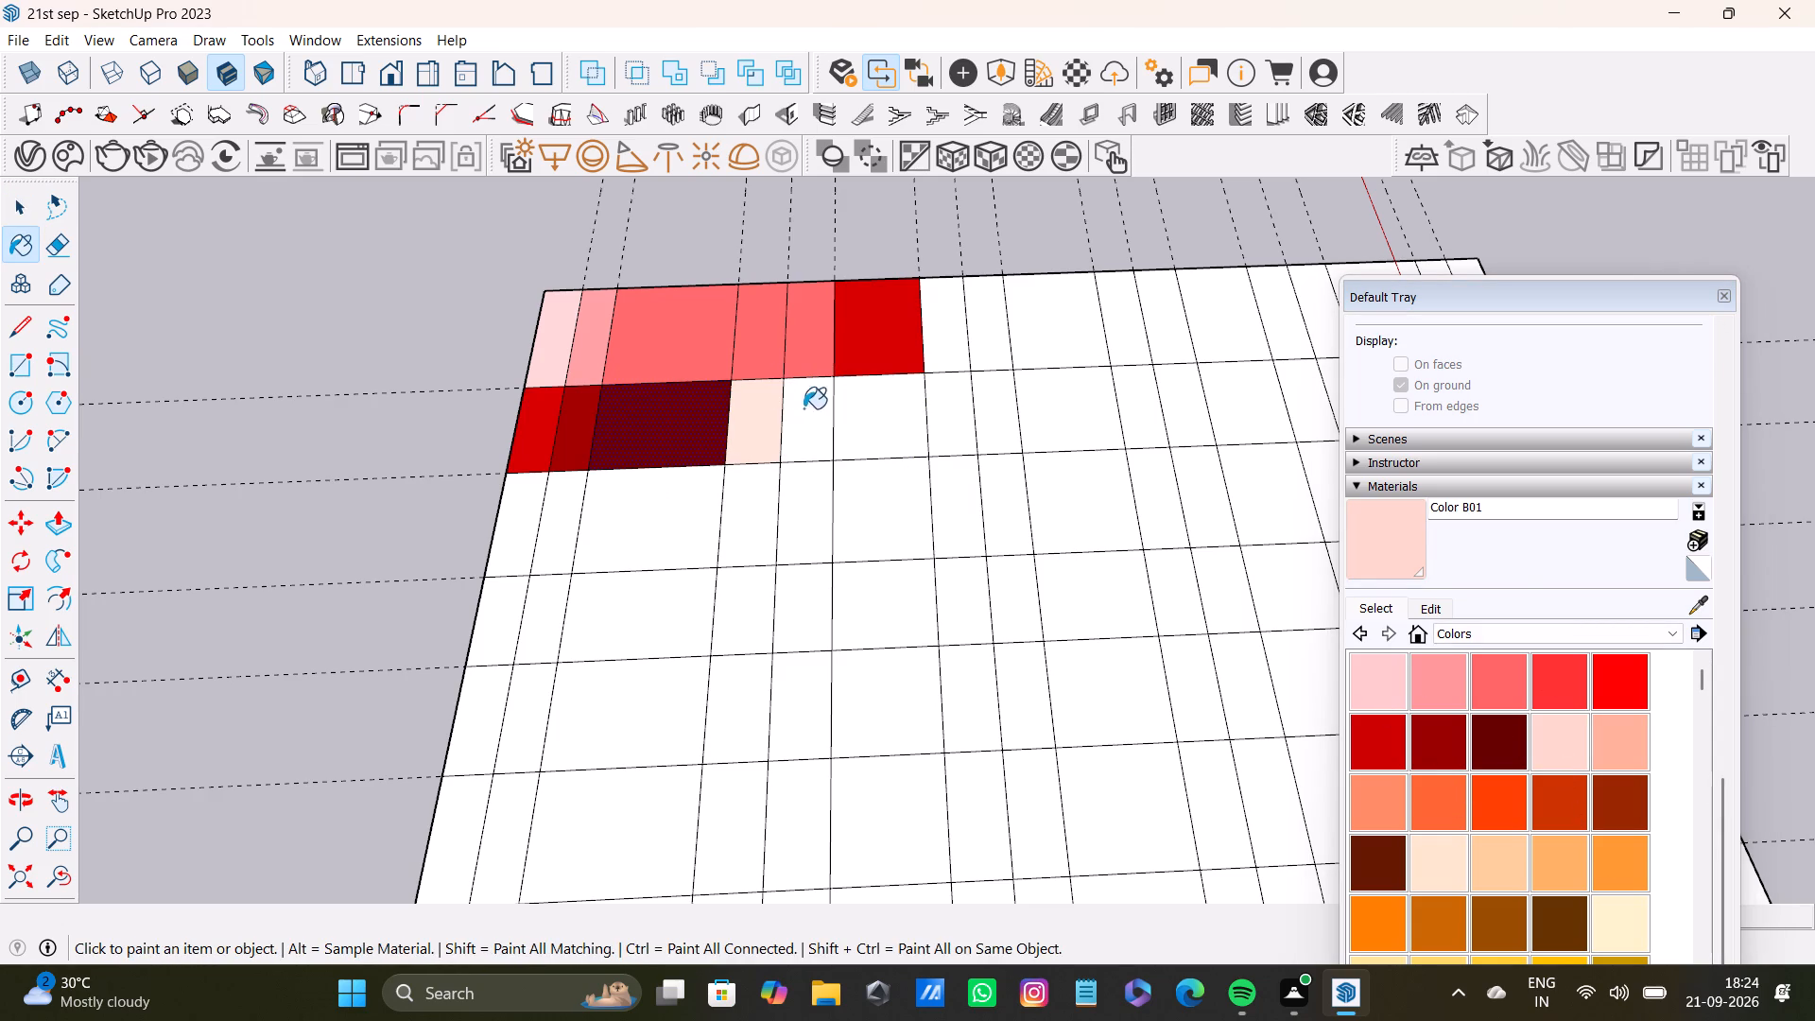
left_click(1611, 732)
left_click(795, 441)
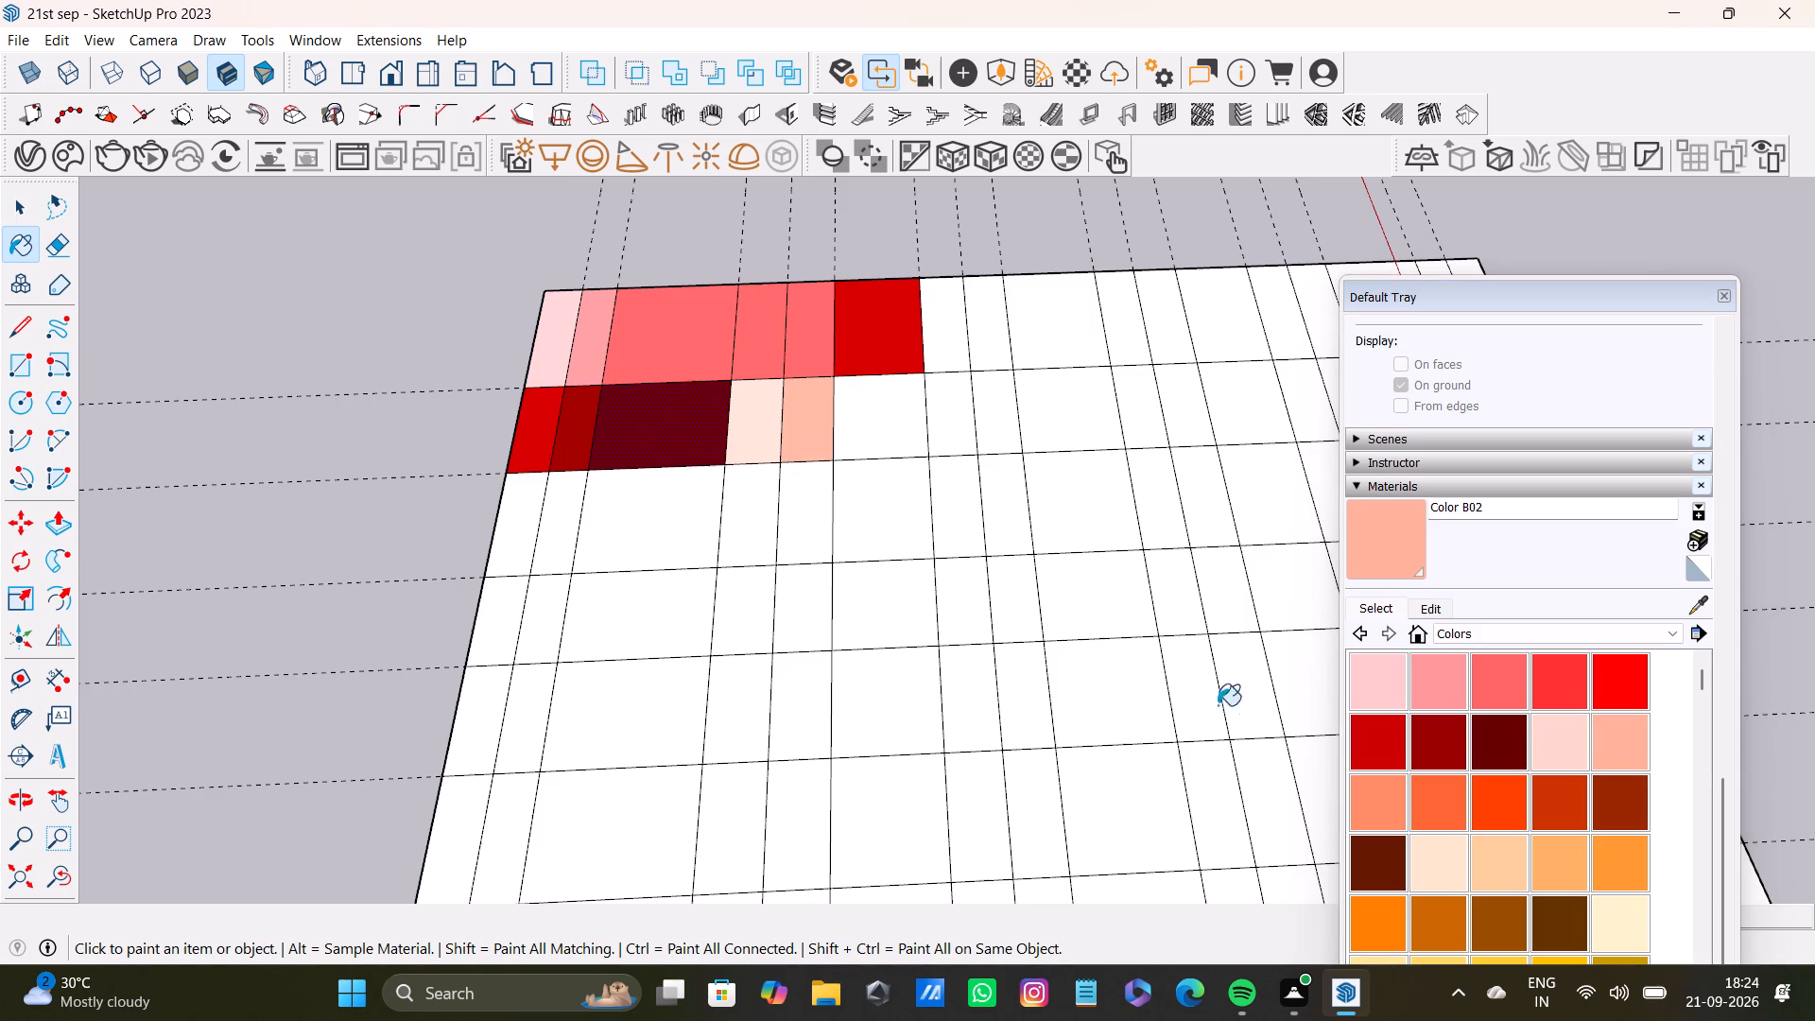
left_click(1362, 812)
left_click(869, 417)
Paint the third row's first three cells with Color B04, Color B05 and Color B06.
middle_click_drag(1005, 542, 961, 443, "shift")
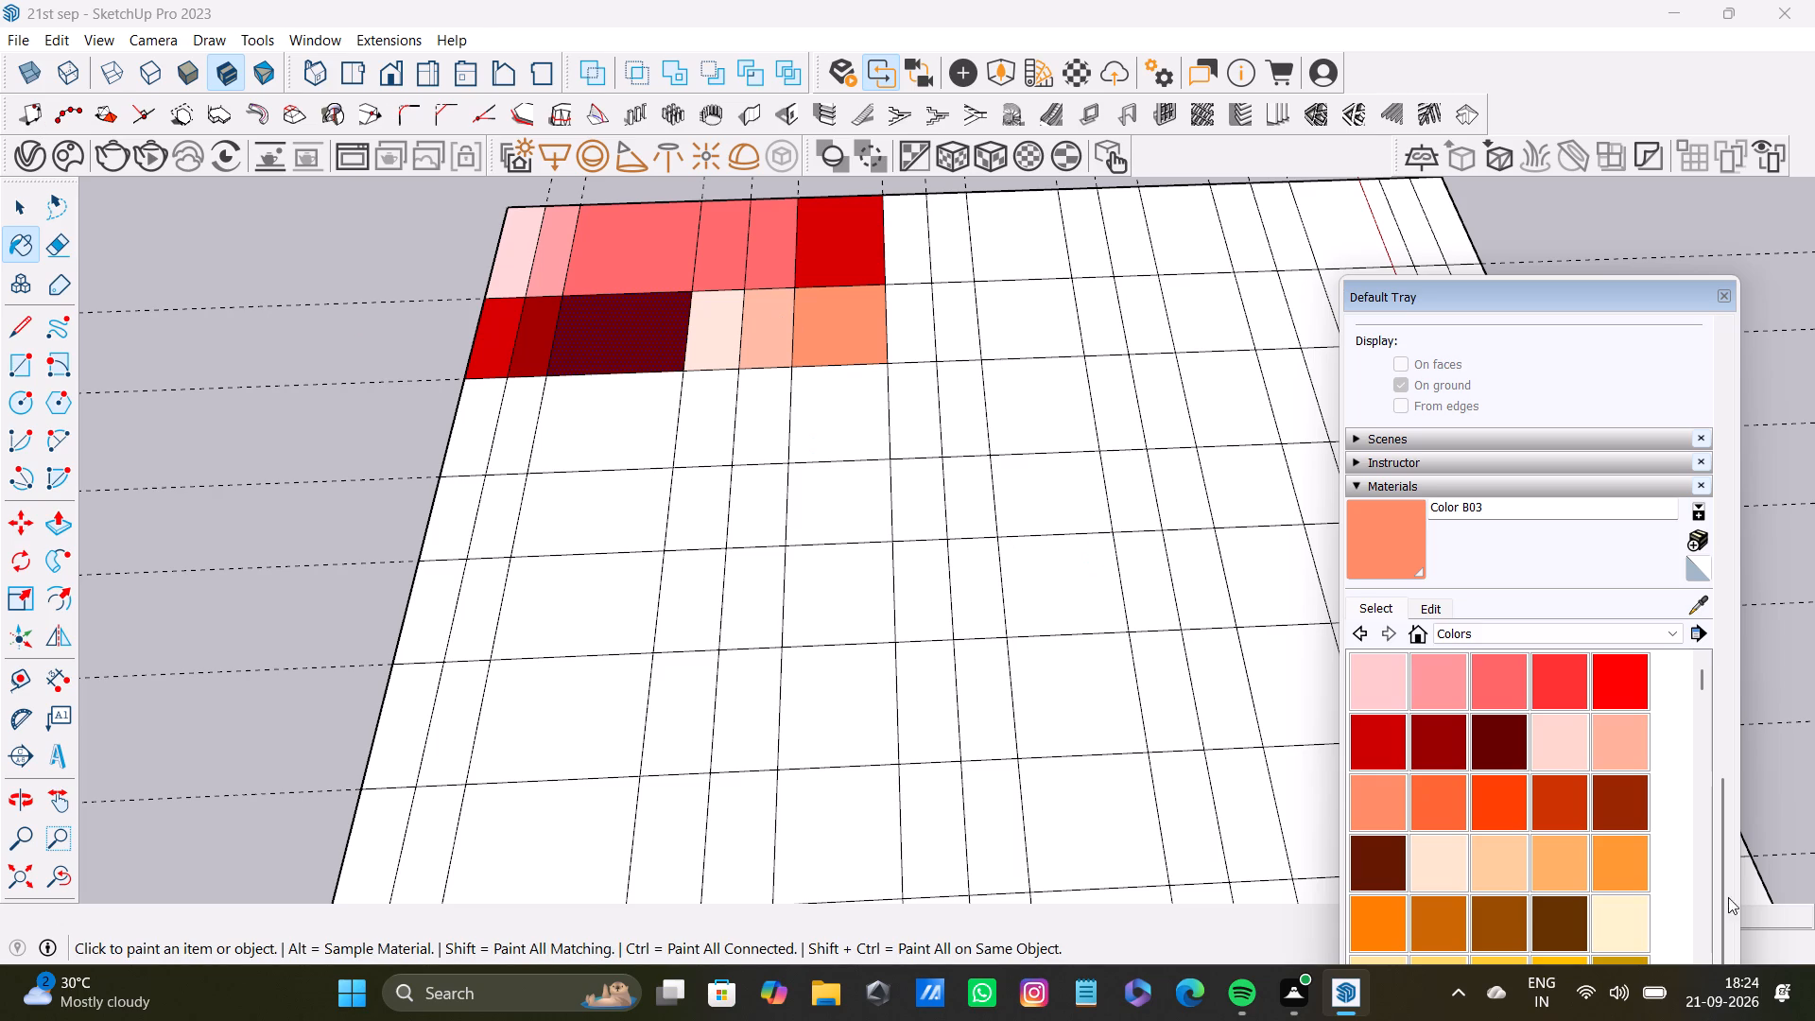
left_click(1427, 813)
left_click(479, 445)
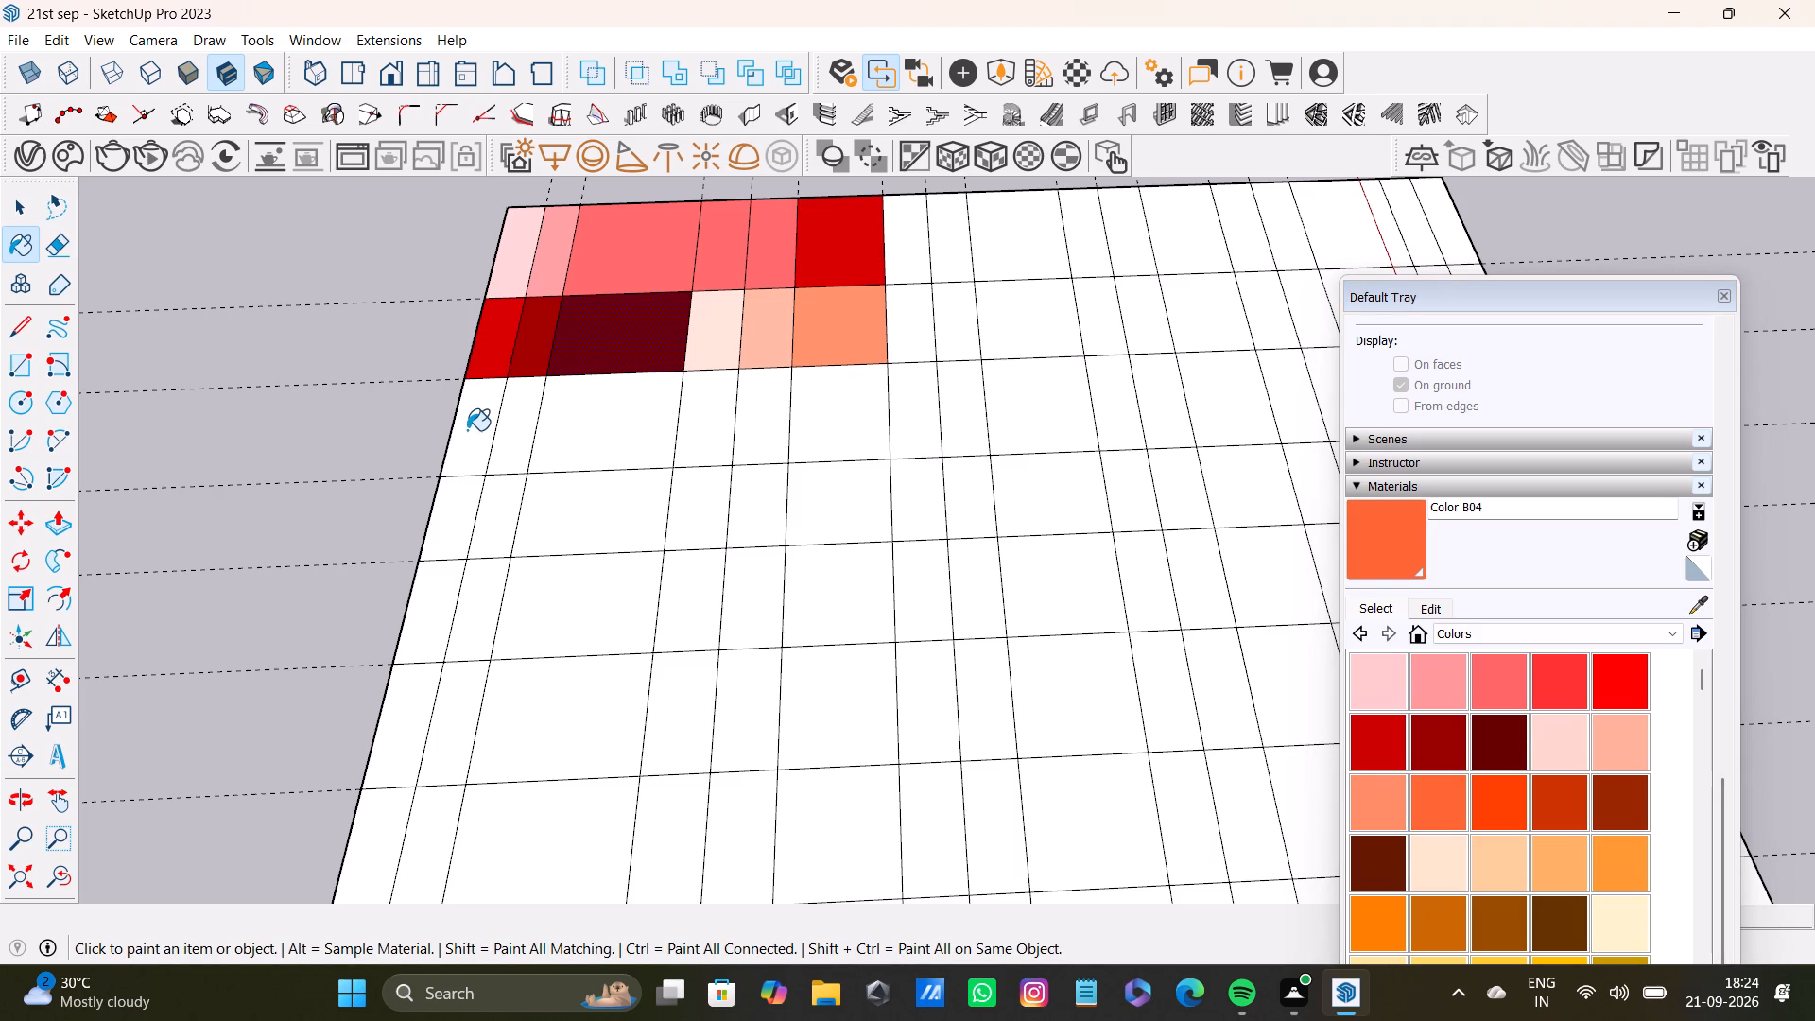
left_click(467, 430)
left_click(1514, 815)
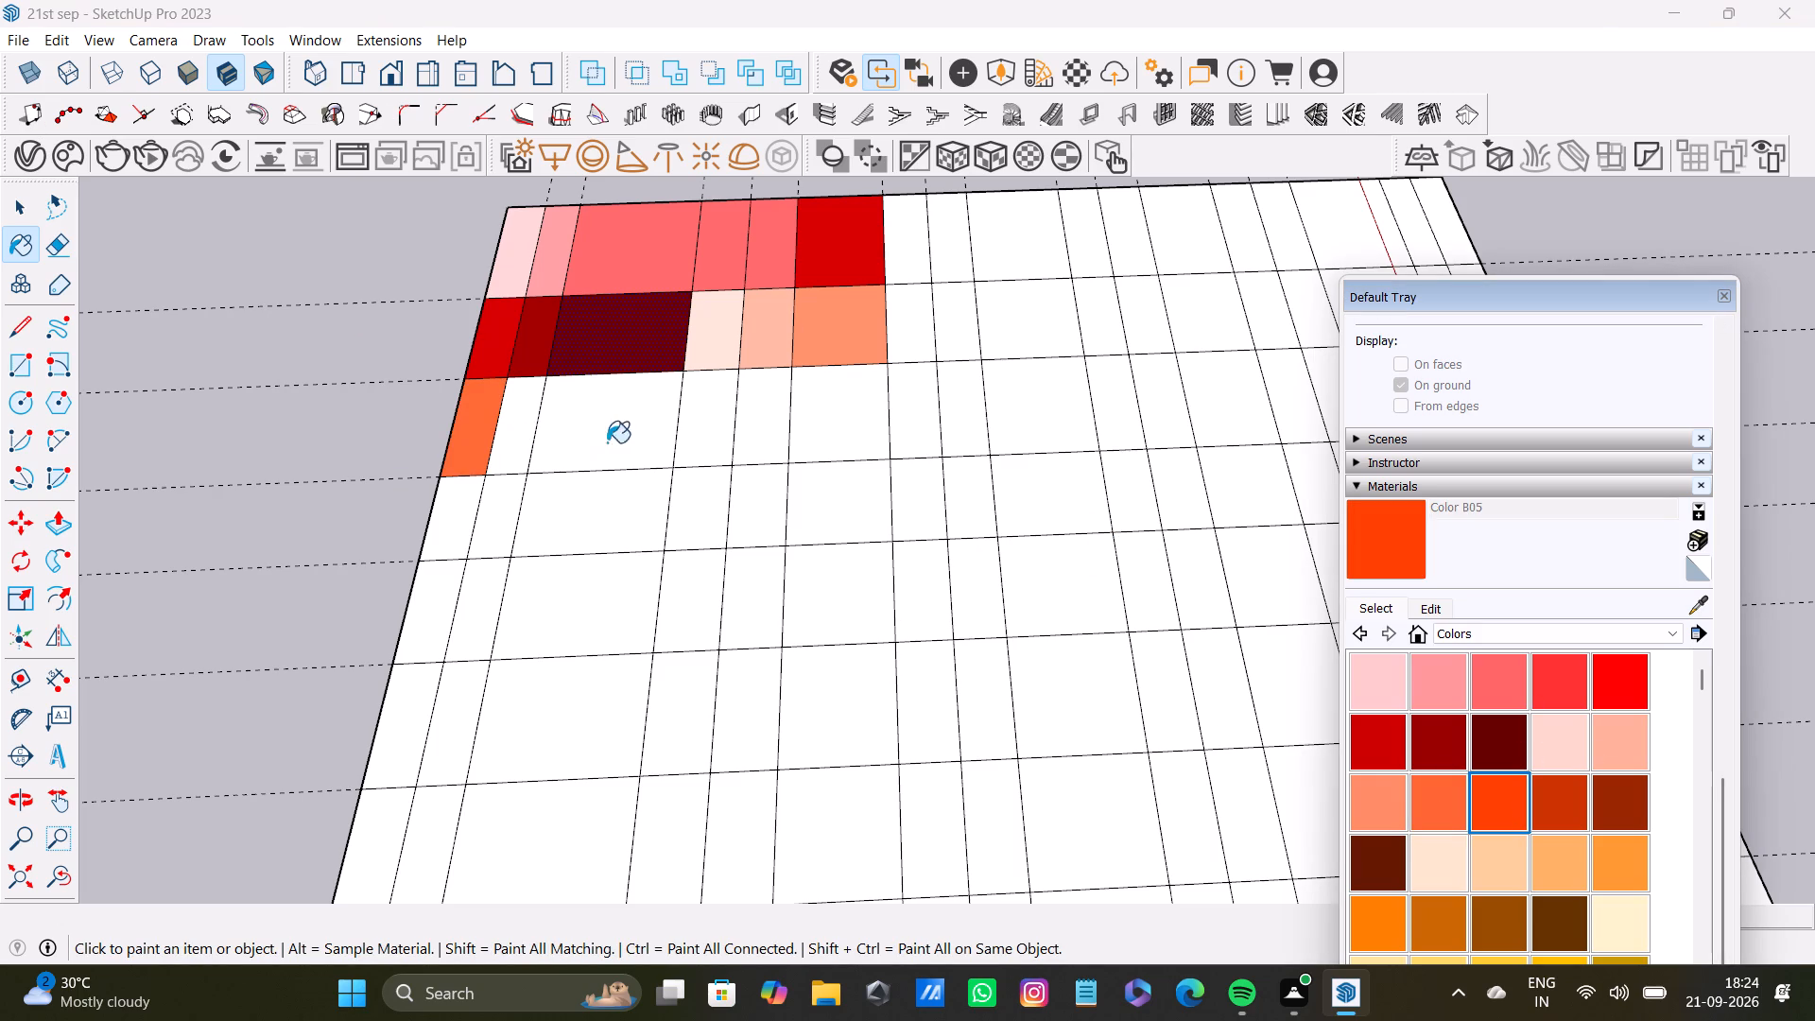
left_click(520, 439)
left_click(1566, 805)
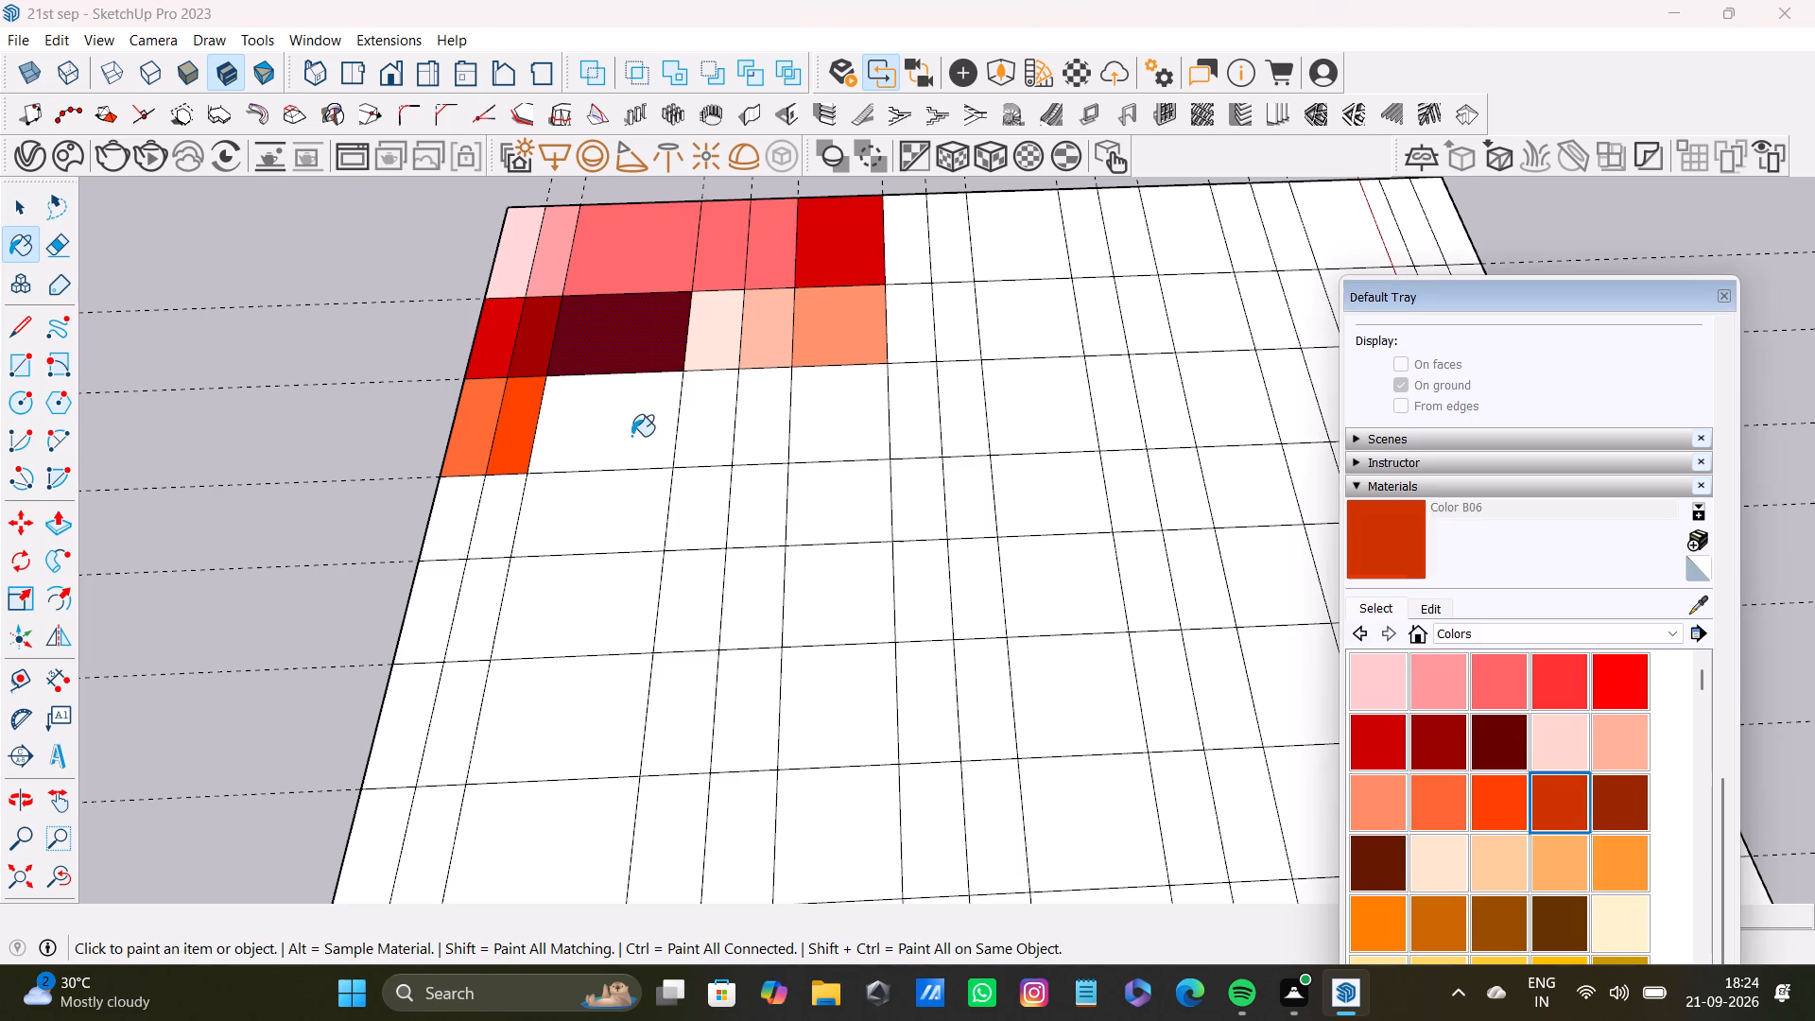
left_click(609, 423)
Paint the third row's fourth and fifth cells with Color B07 and its sixth cell with Color C01.
left_click(1635, 805)
left_click(713, 437)
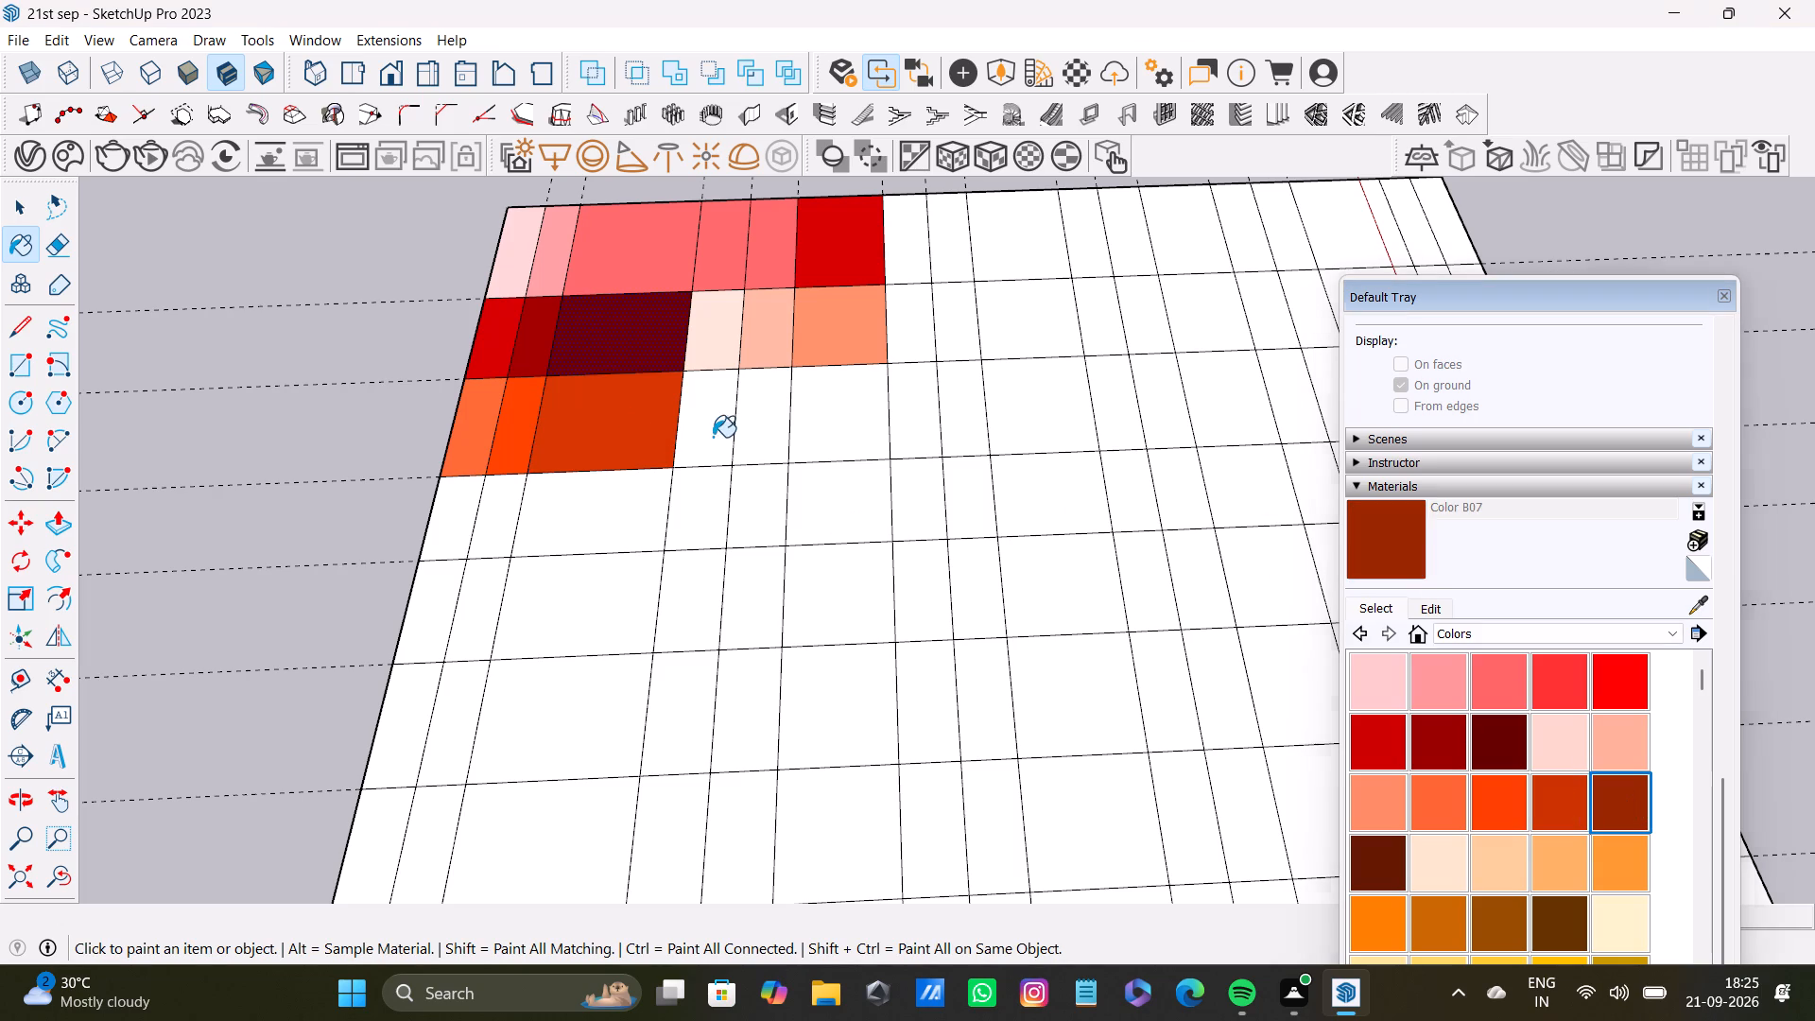
middle_click_drag(904, 561, 851, 413)
left_click_drag(1372, 868, 1353, 854)
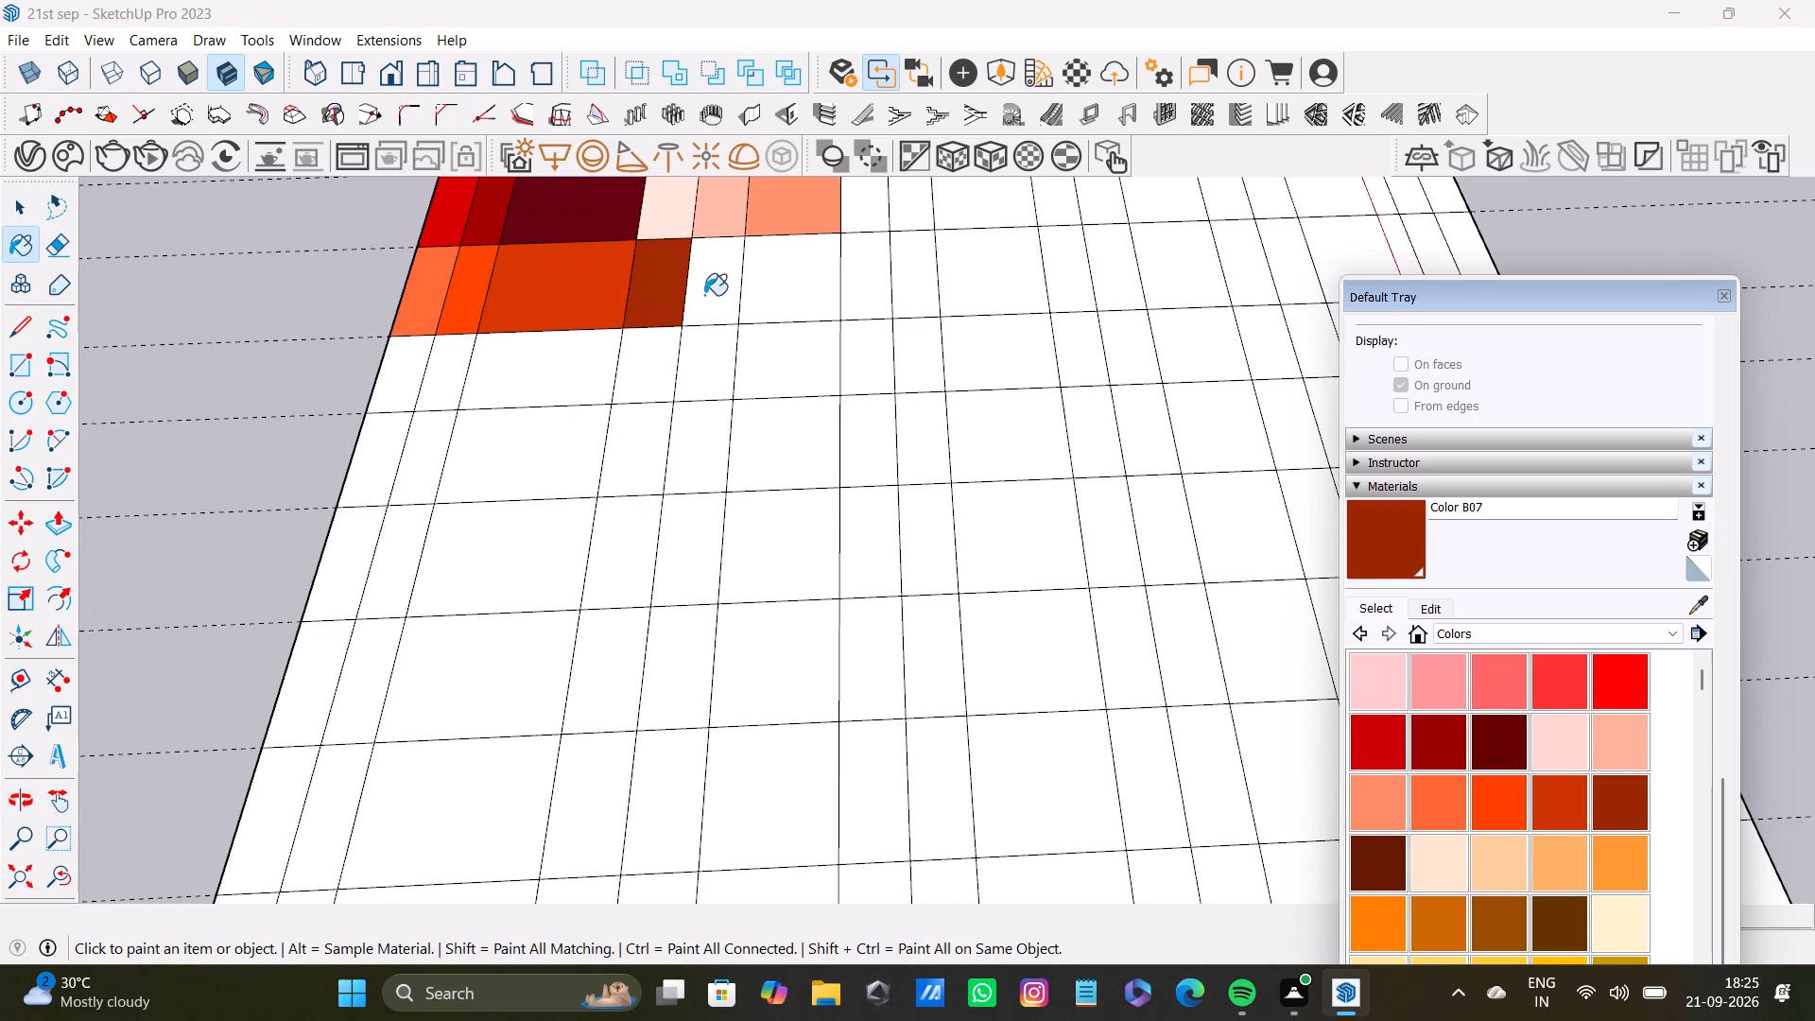
left_click(704, 295)
left_click(1453, 871)
left_click(779, 297)
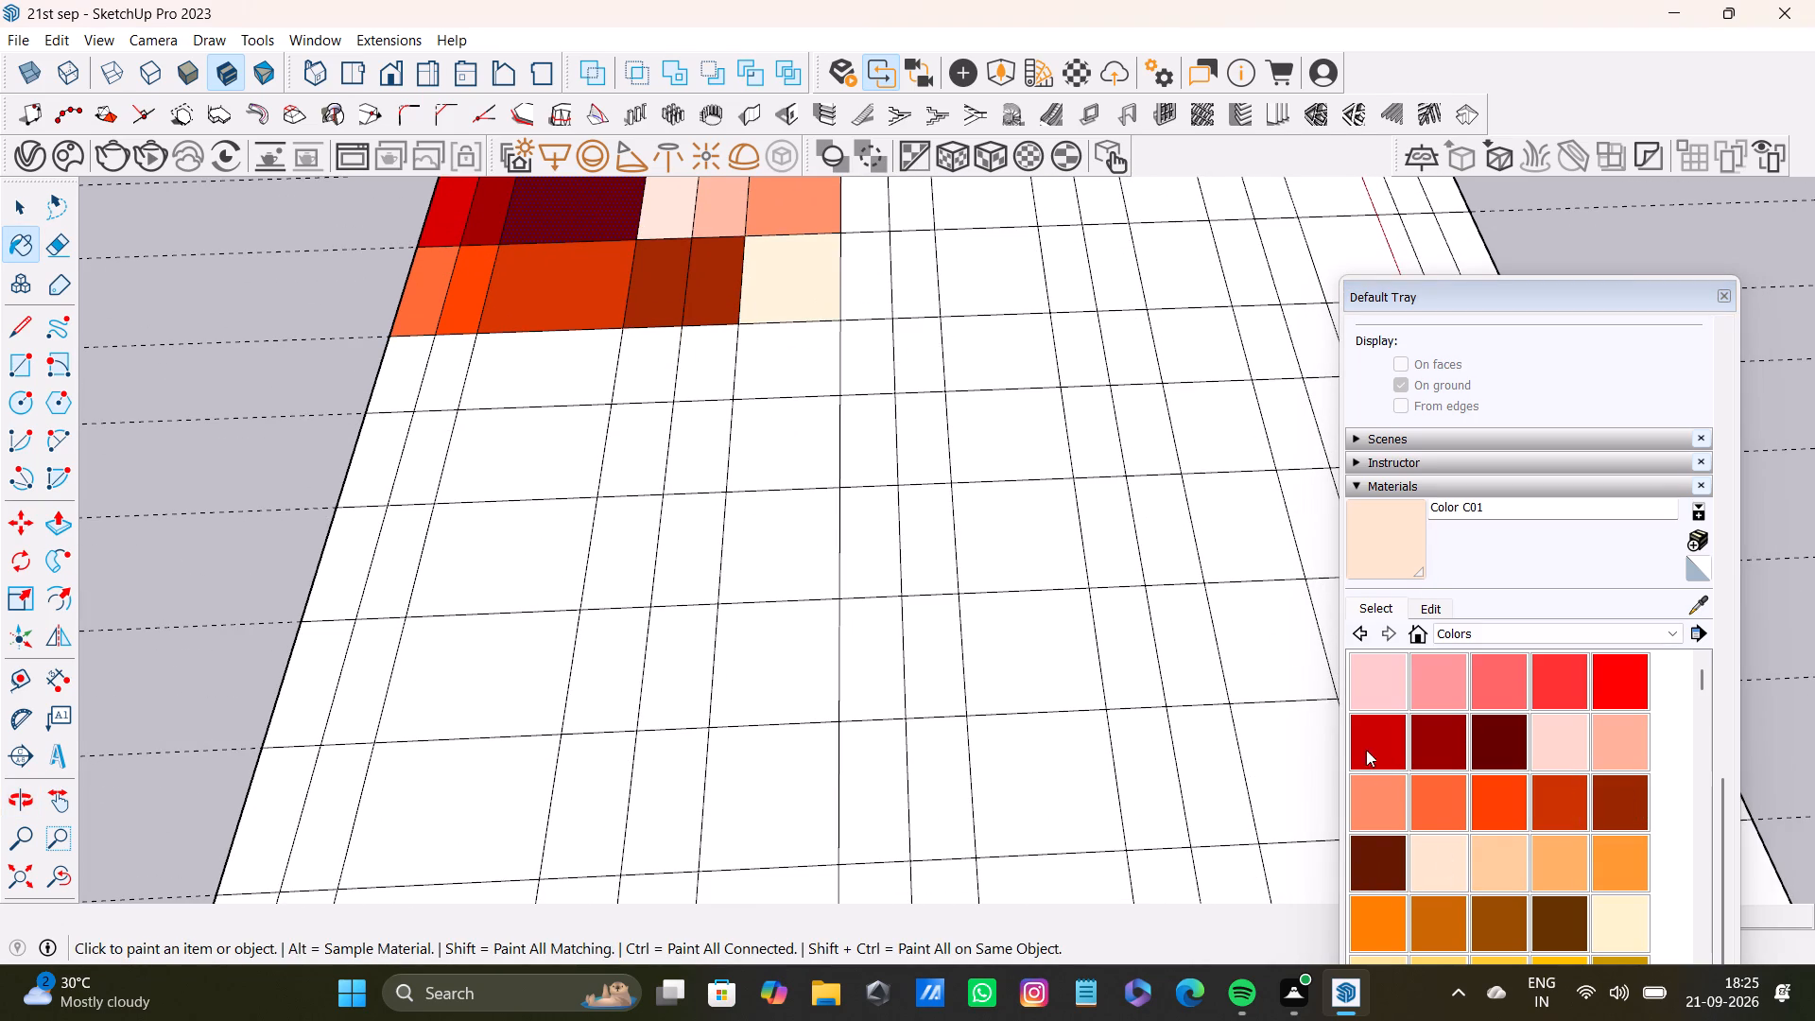
Paint the fourth row's first three cells with Color C02, Color C03 and Color C04.
left_click(1510, 868)
left_click(386, 394)
scroll(797, 483, "down", 1)
middle_click_drag(797, 490, 724, 371, "shift")
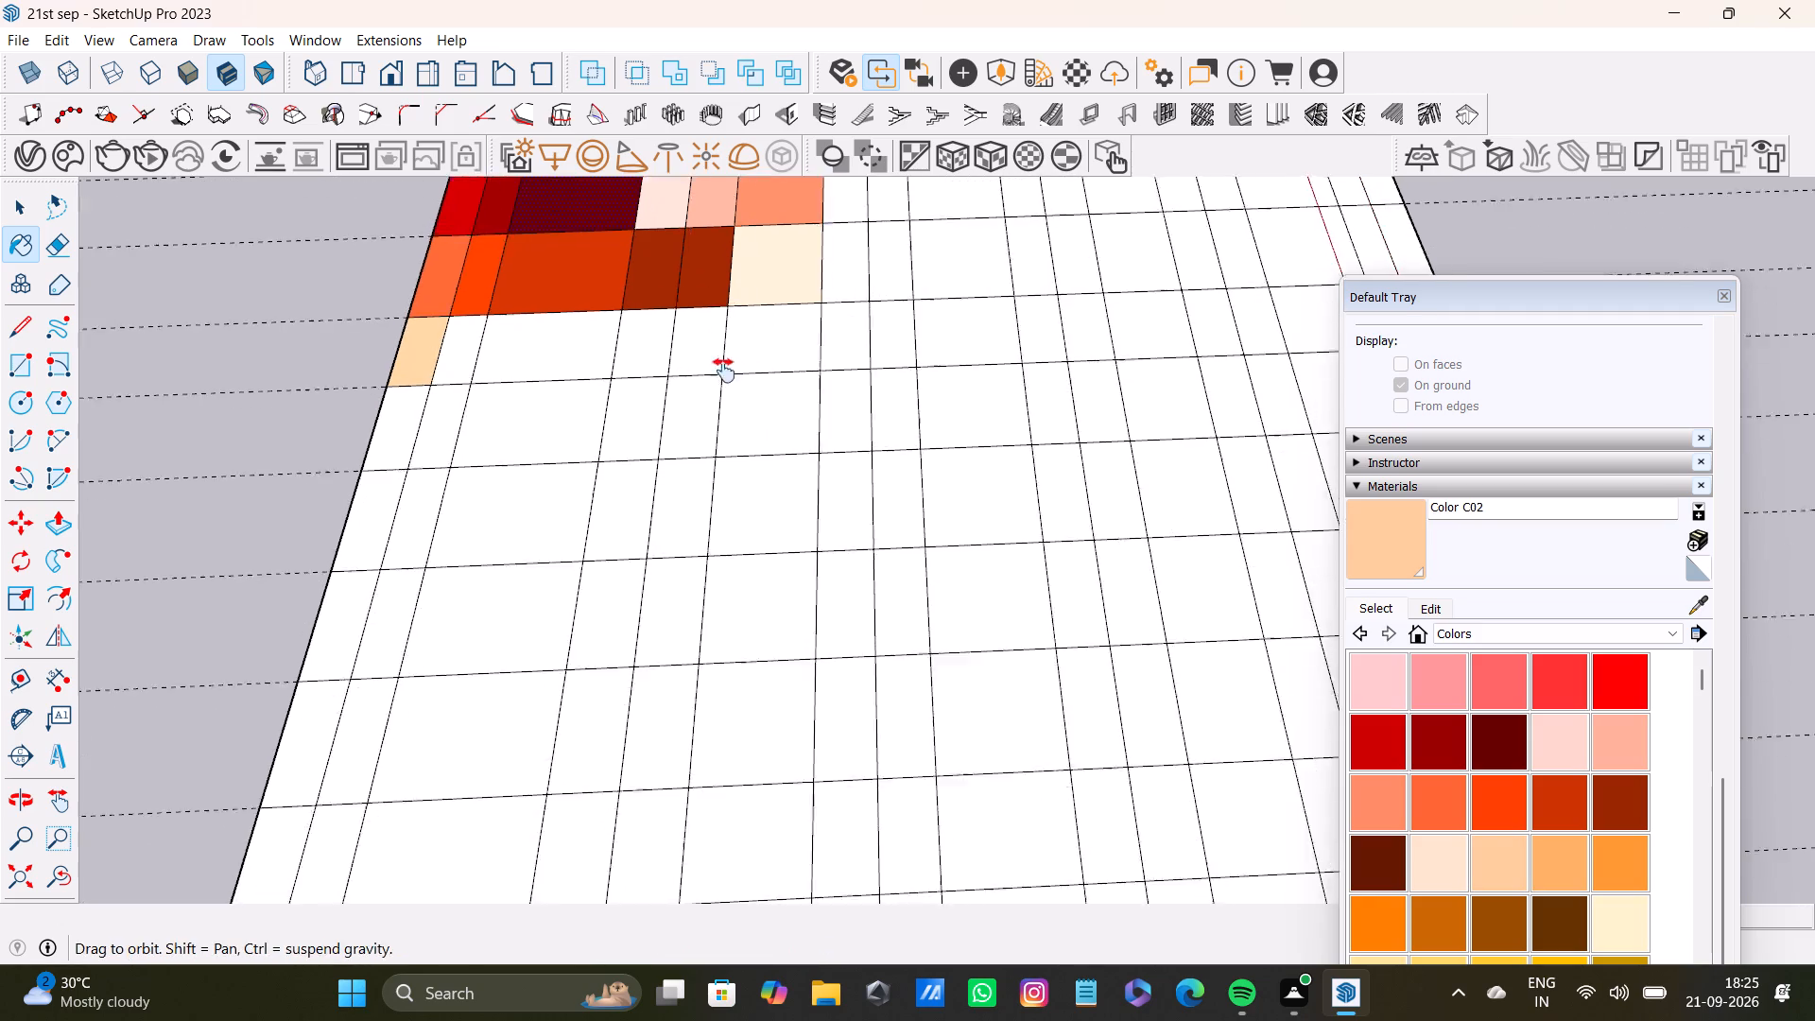
middle_click_drag(724, 371, 679, 310, "shift")
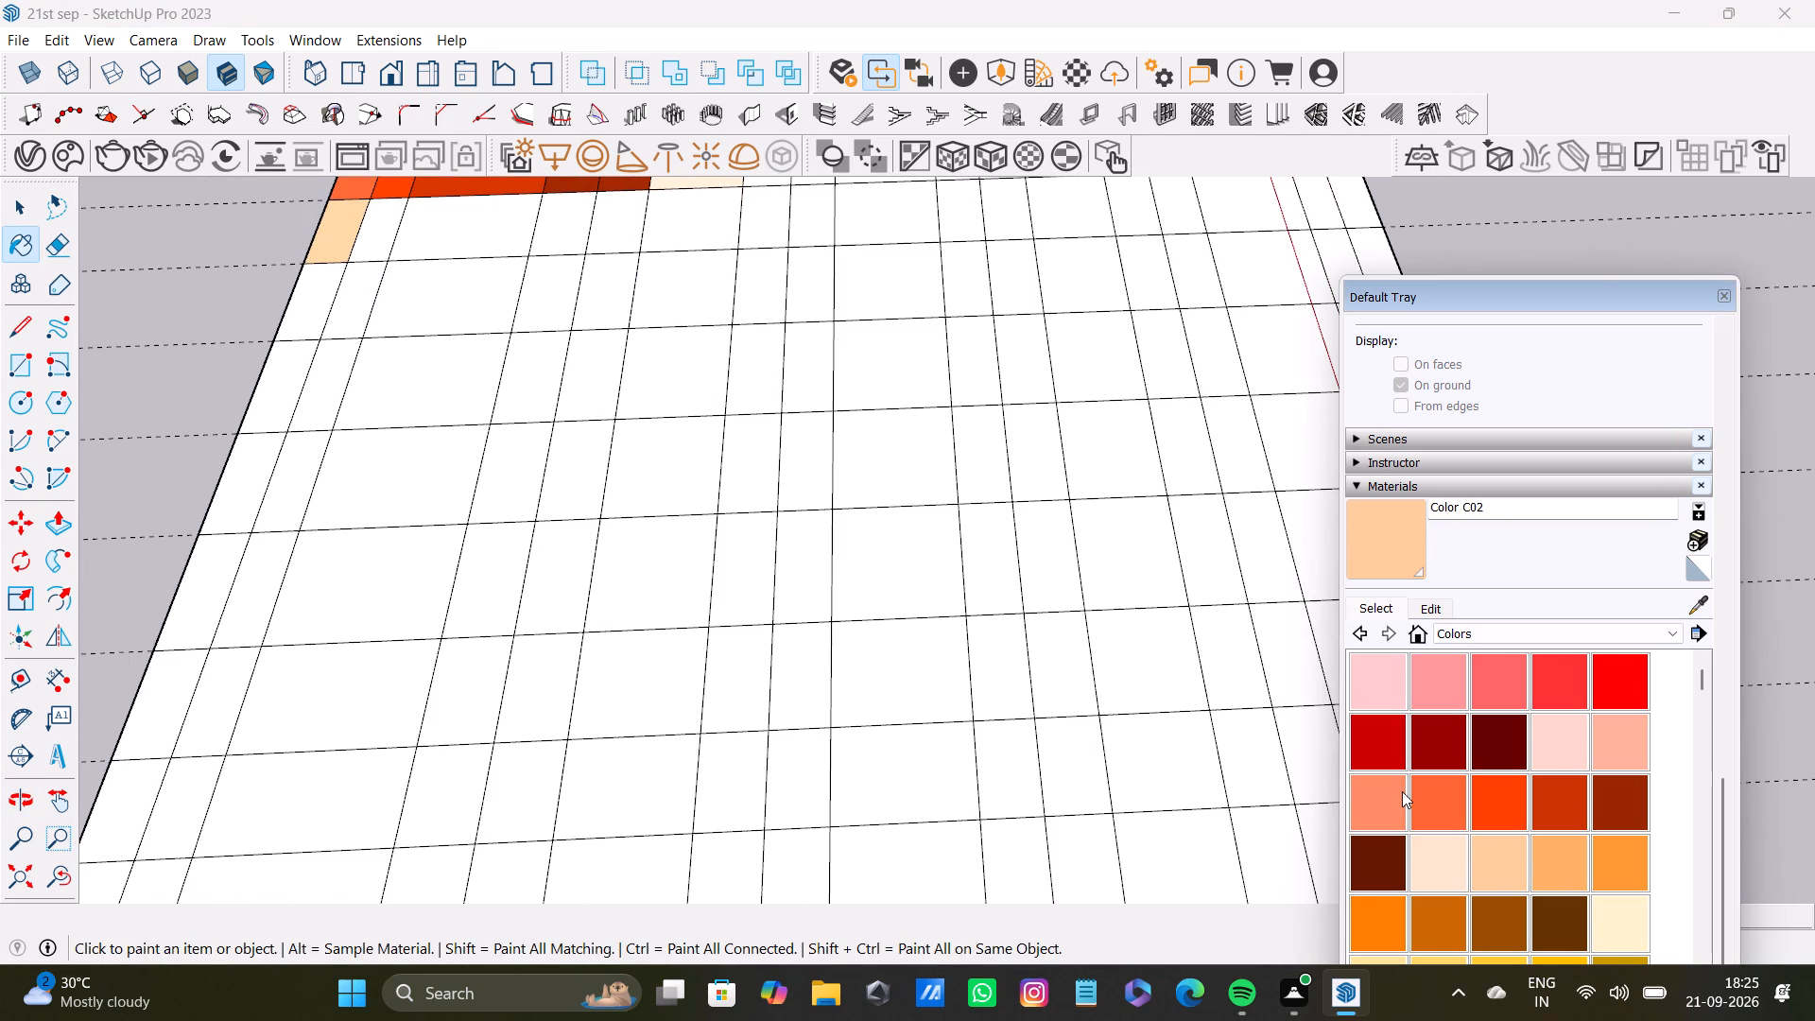
left_click(1553, 869)
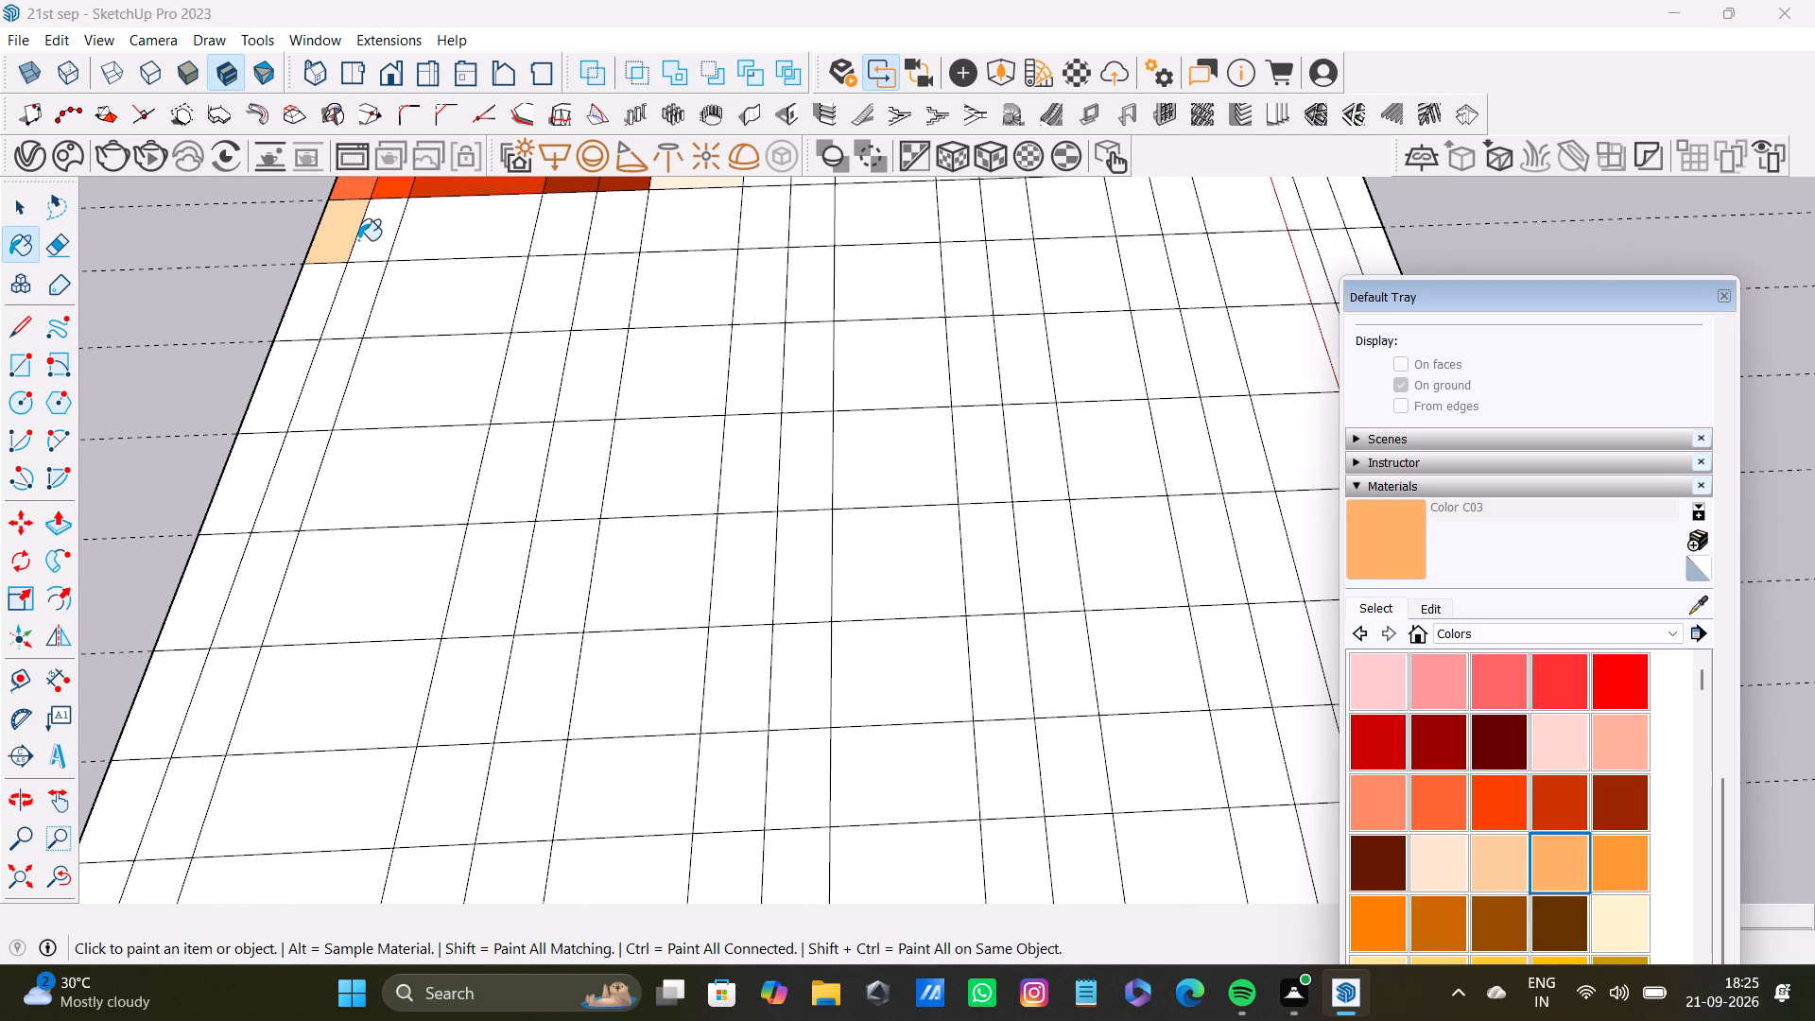
left_click(368, 238)
left_click(1630, 881)
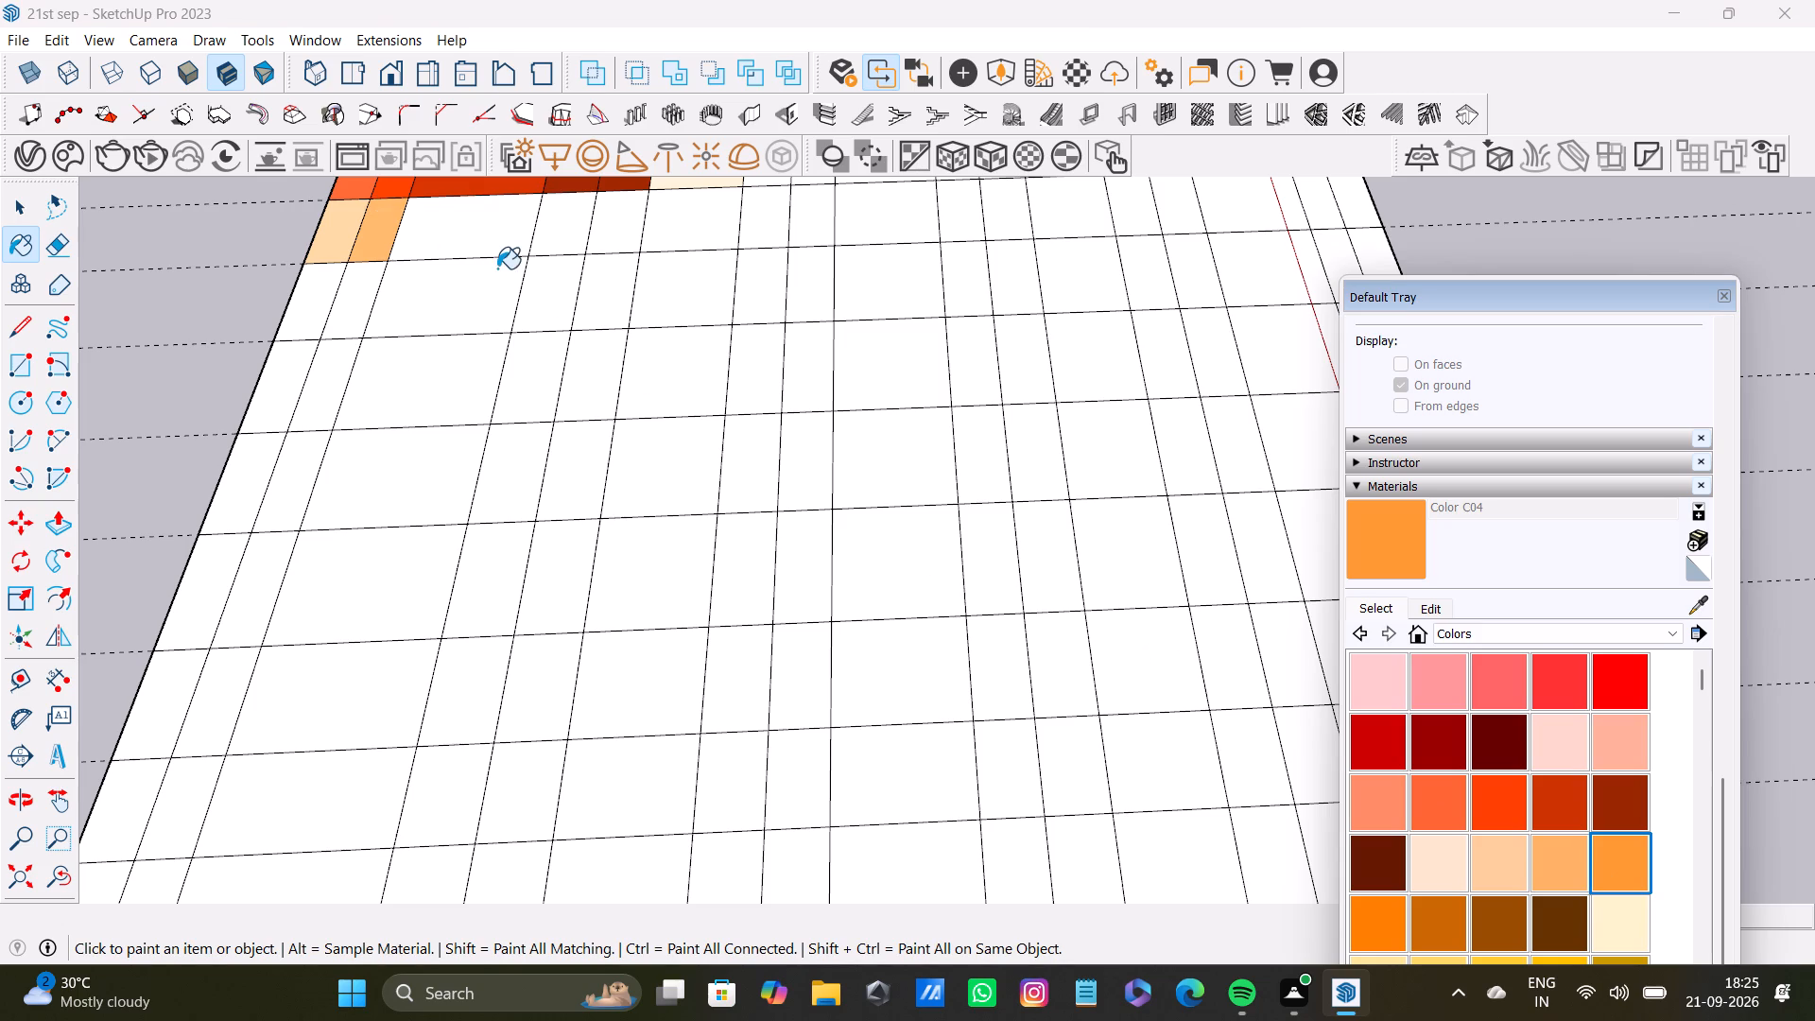
left_click(498, 251)
Paint the fourth row's fourth cell with Color C05 and its fifth and sixth cells with Color C06.
left_click(1360, 917)
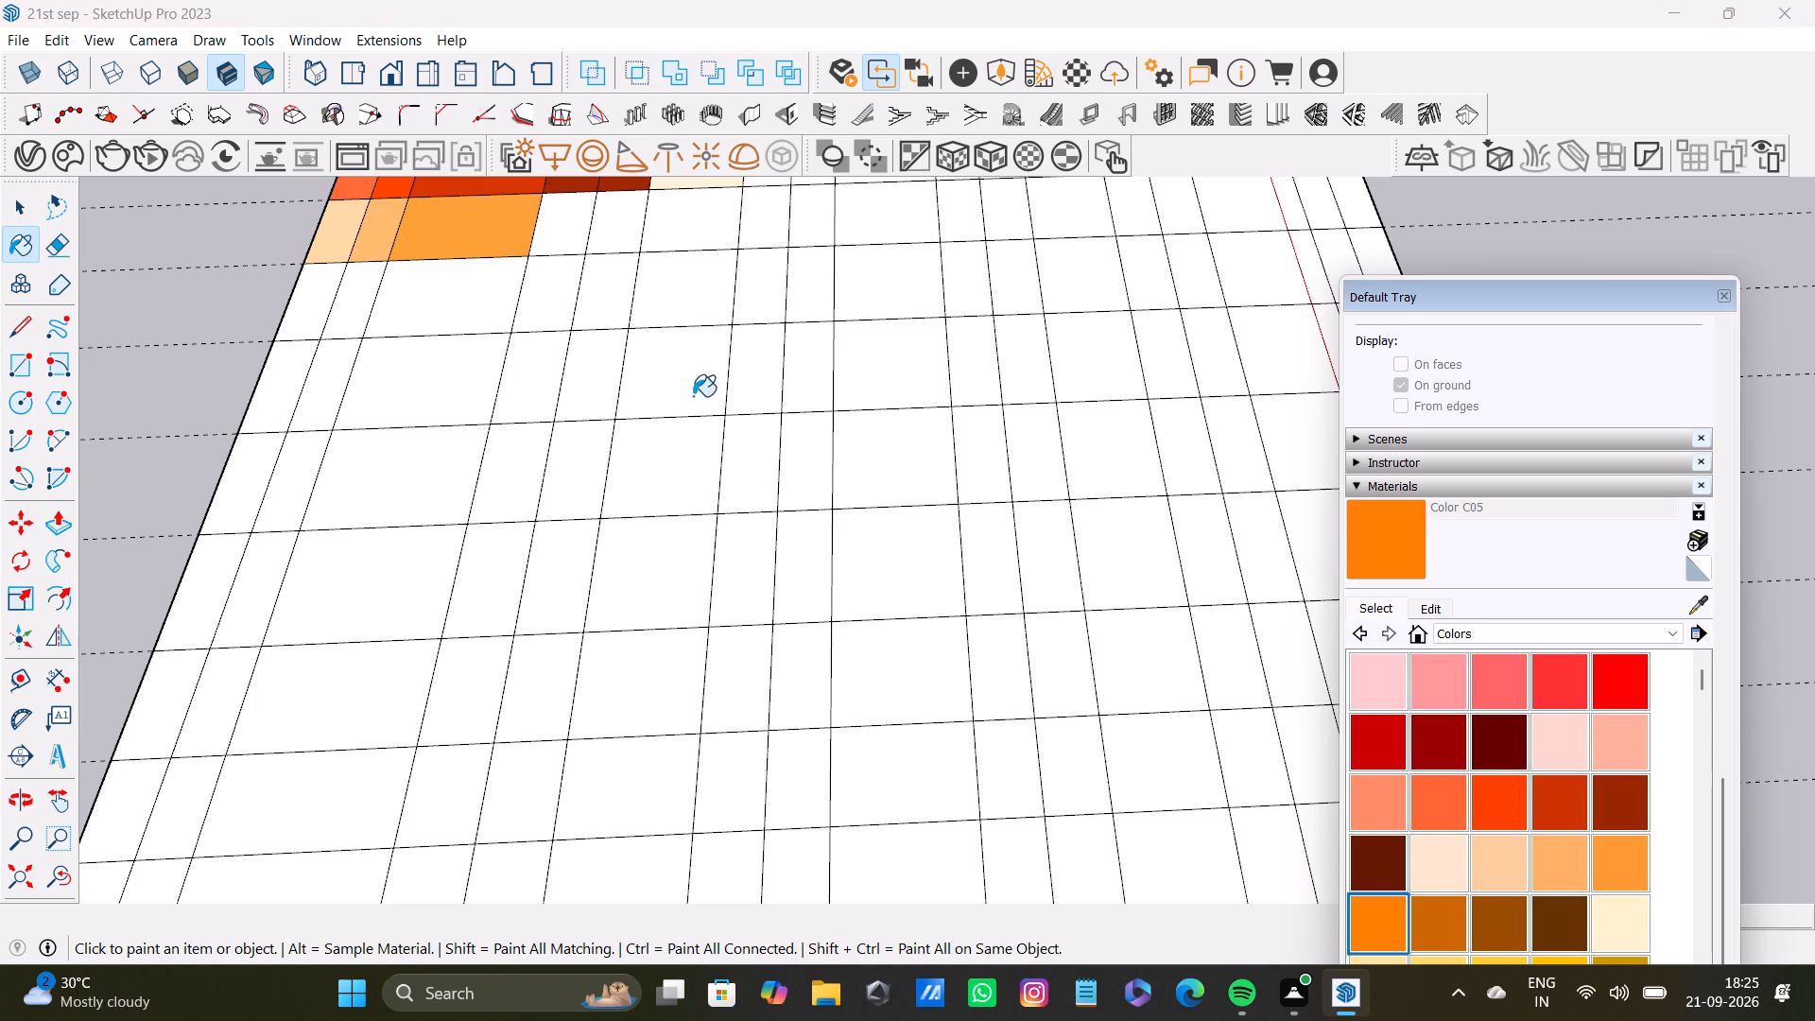
left_click(576, 235)
left_click(1450, 936)
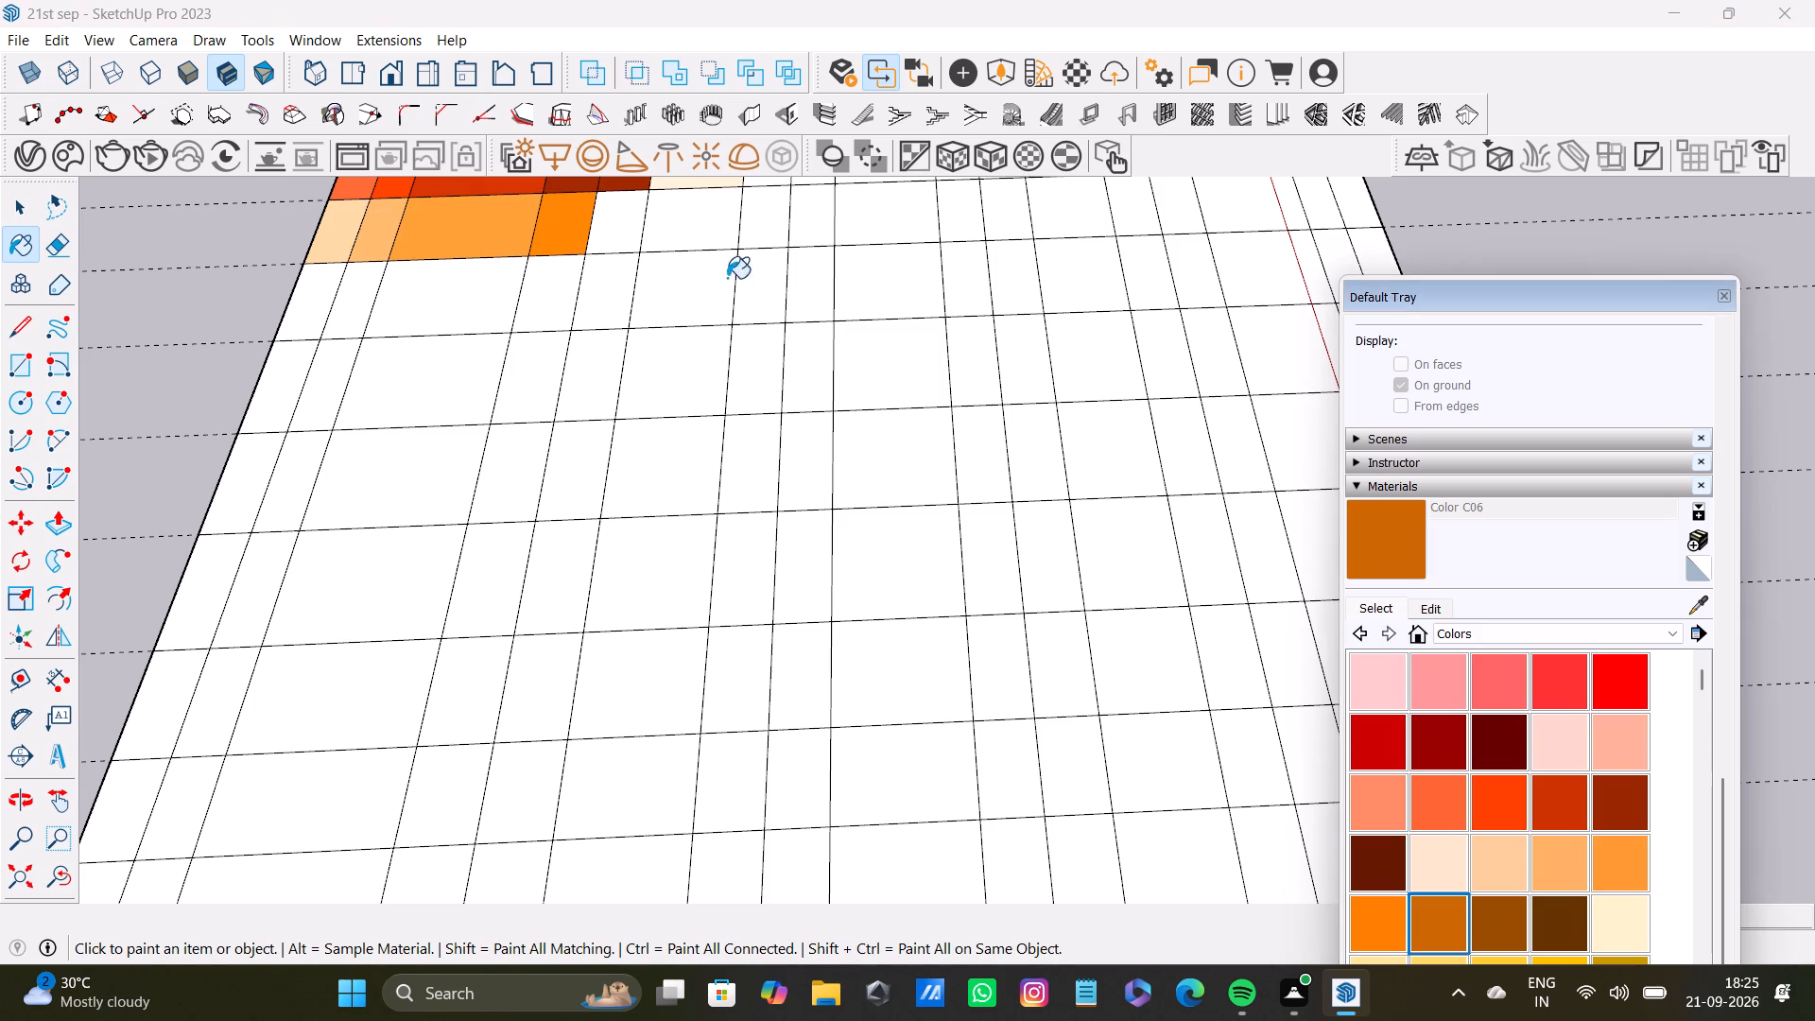
left_click(615, 224)
left_click_drag(1456, 932, 1454, 913)
left_click(722, 220)
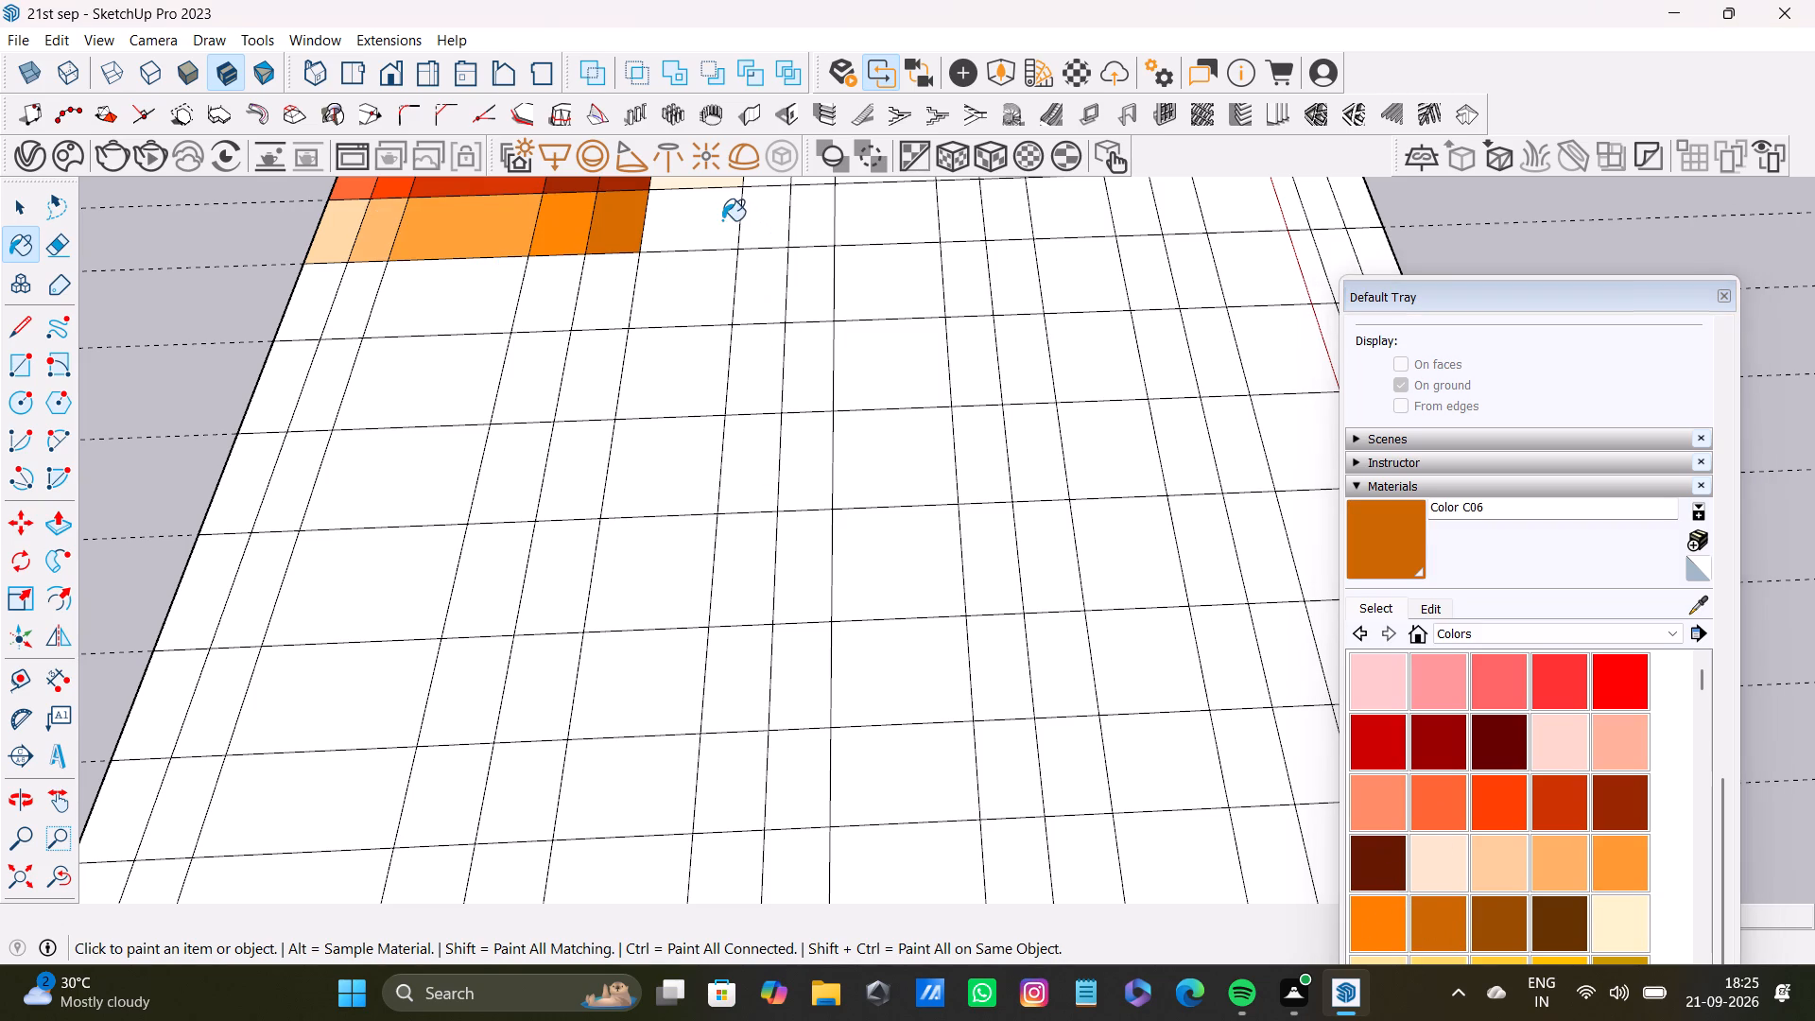
Paint the fifth row's first three cells with Color C06, Color C08 and Color D01.
left_click(1508, 915)
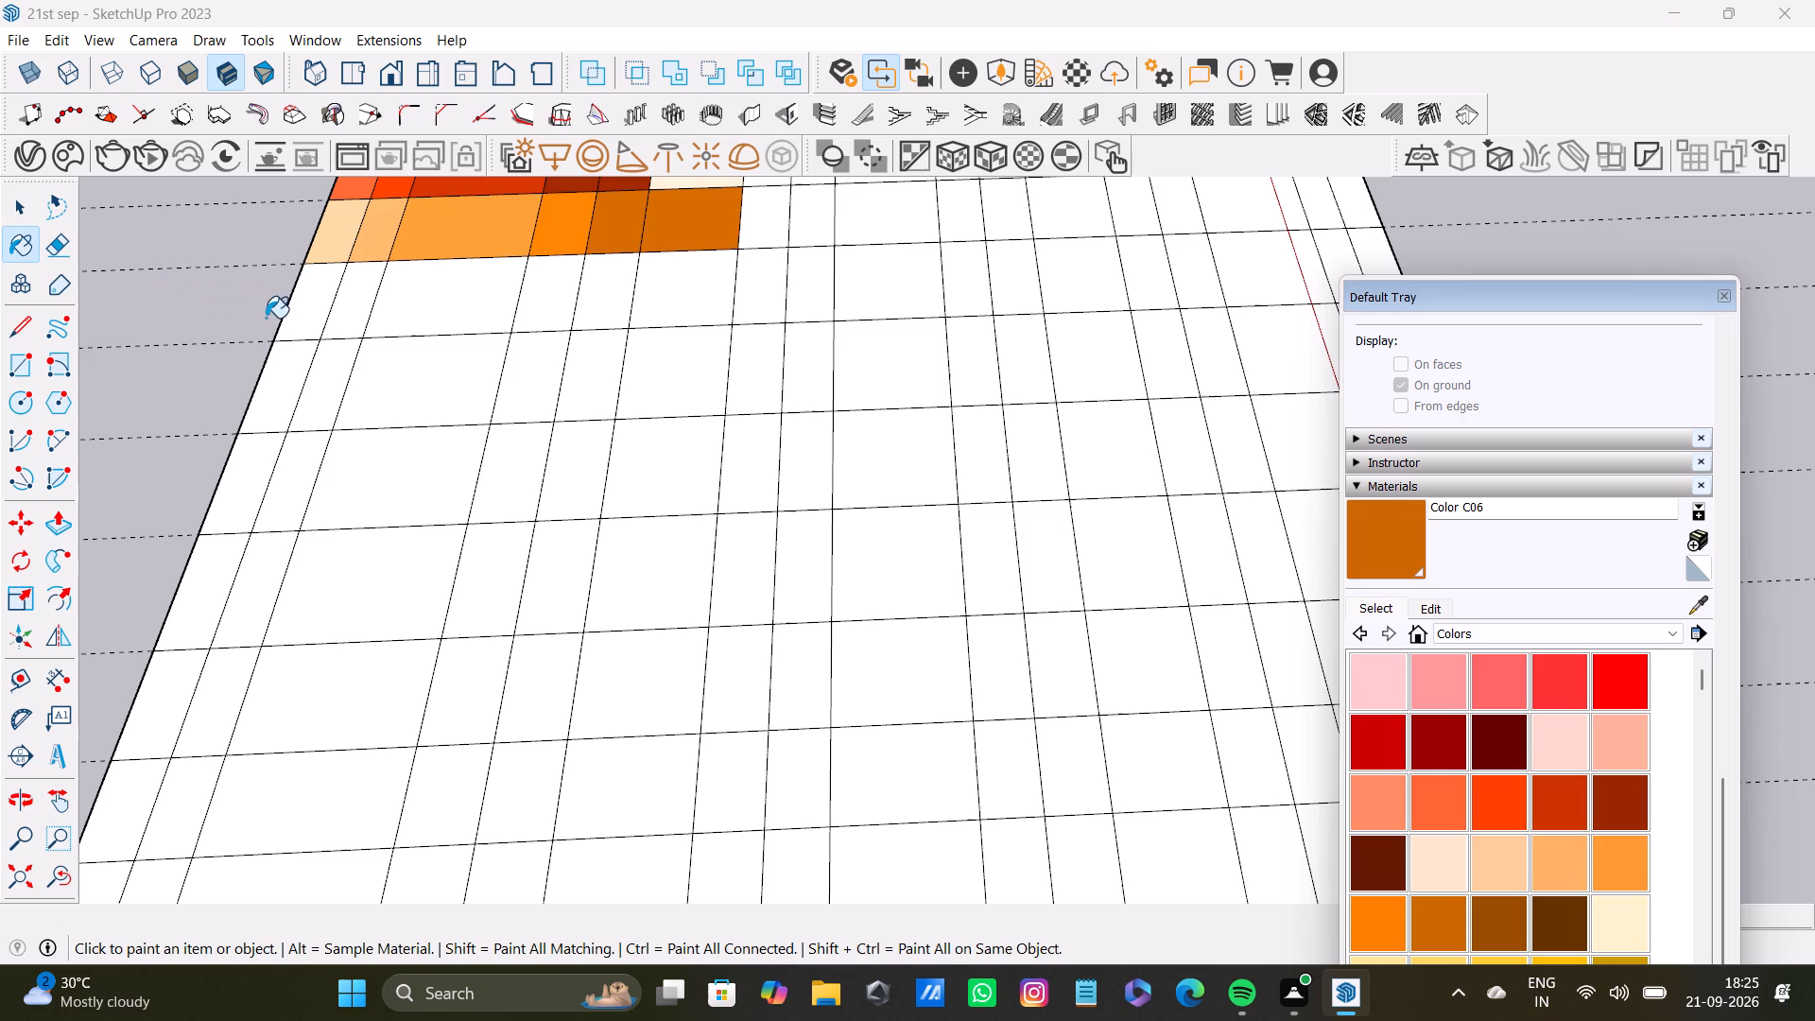
left_click(289, 318)
left_click(1547, 914)
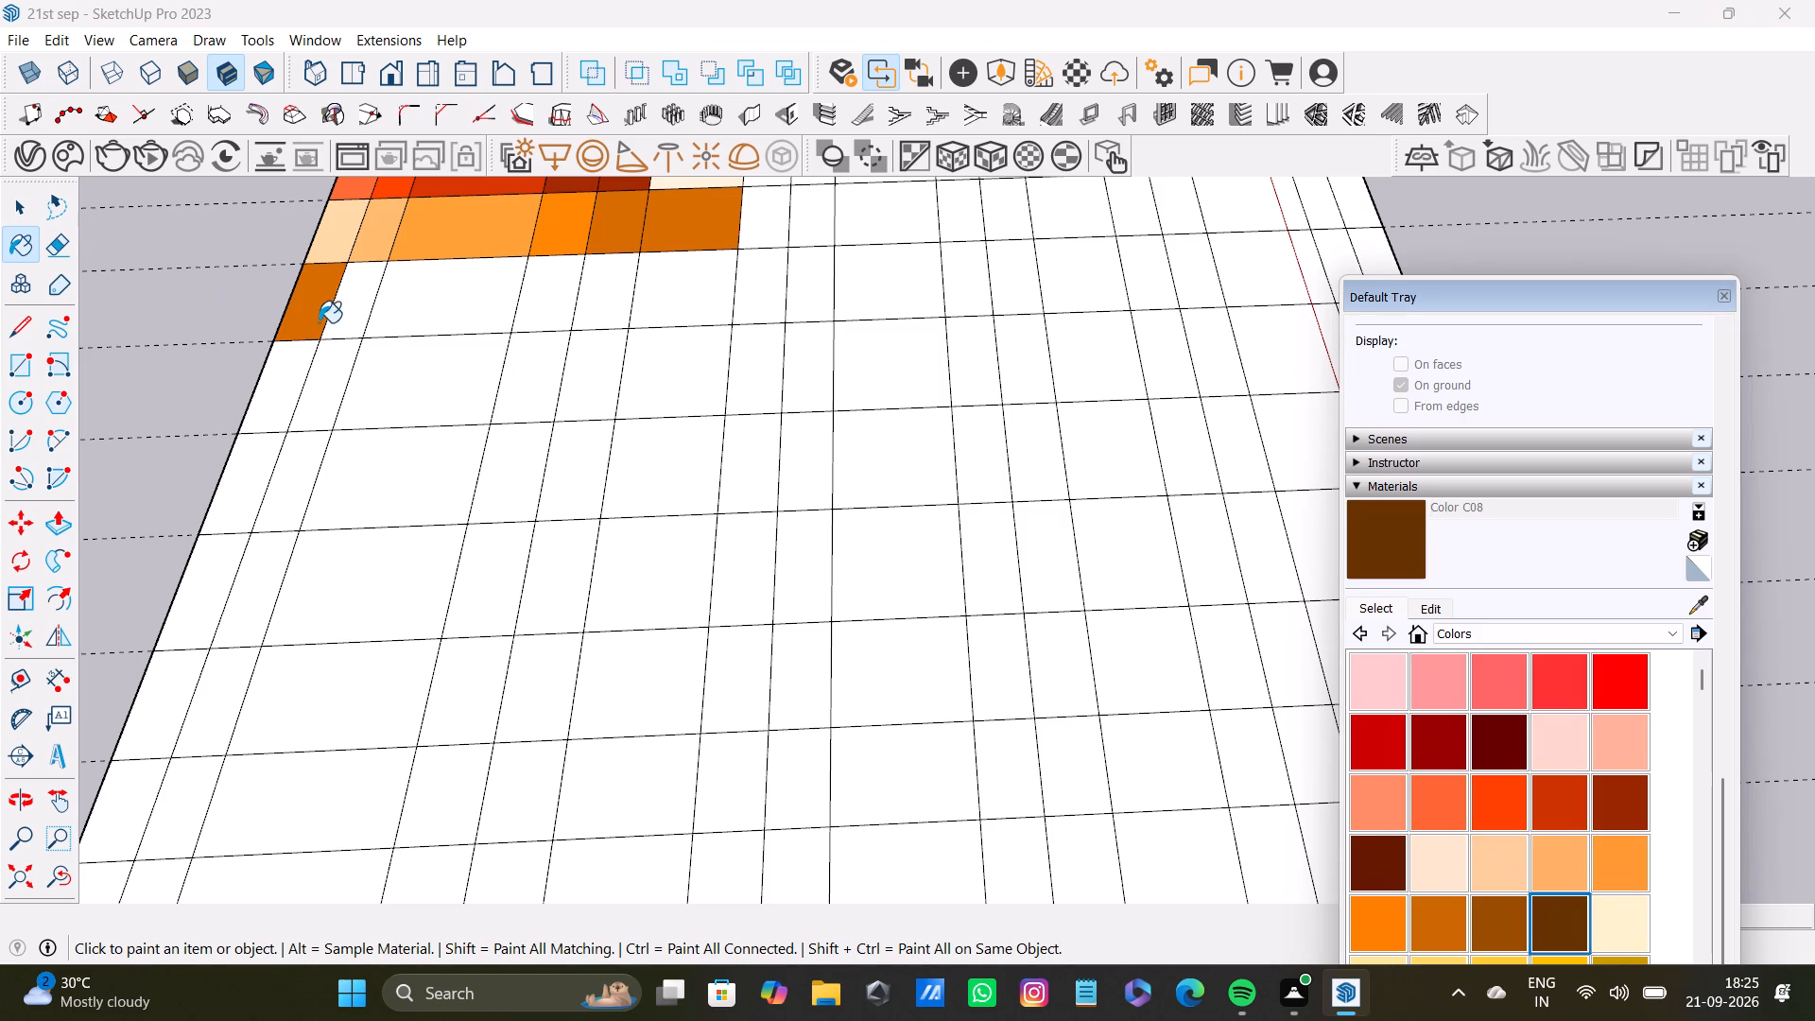
left_click(332, 320)
left_click(1618, 919)
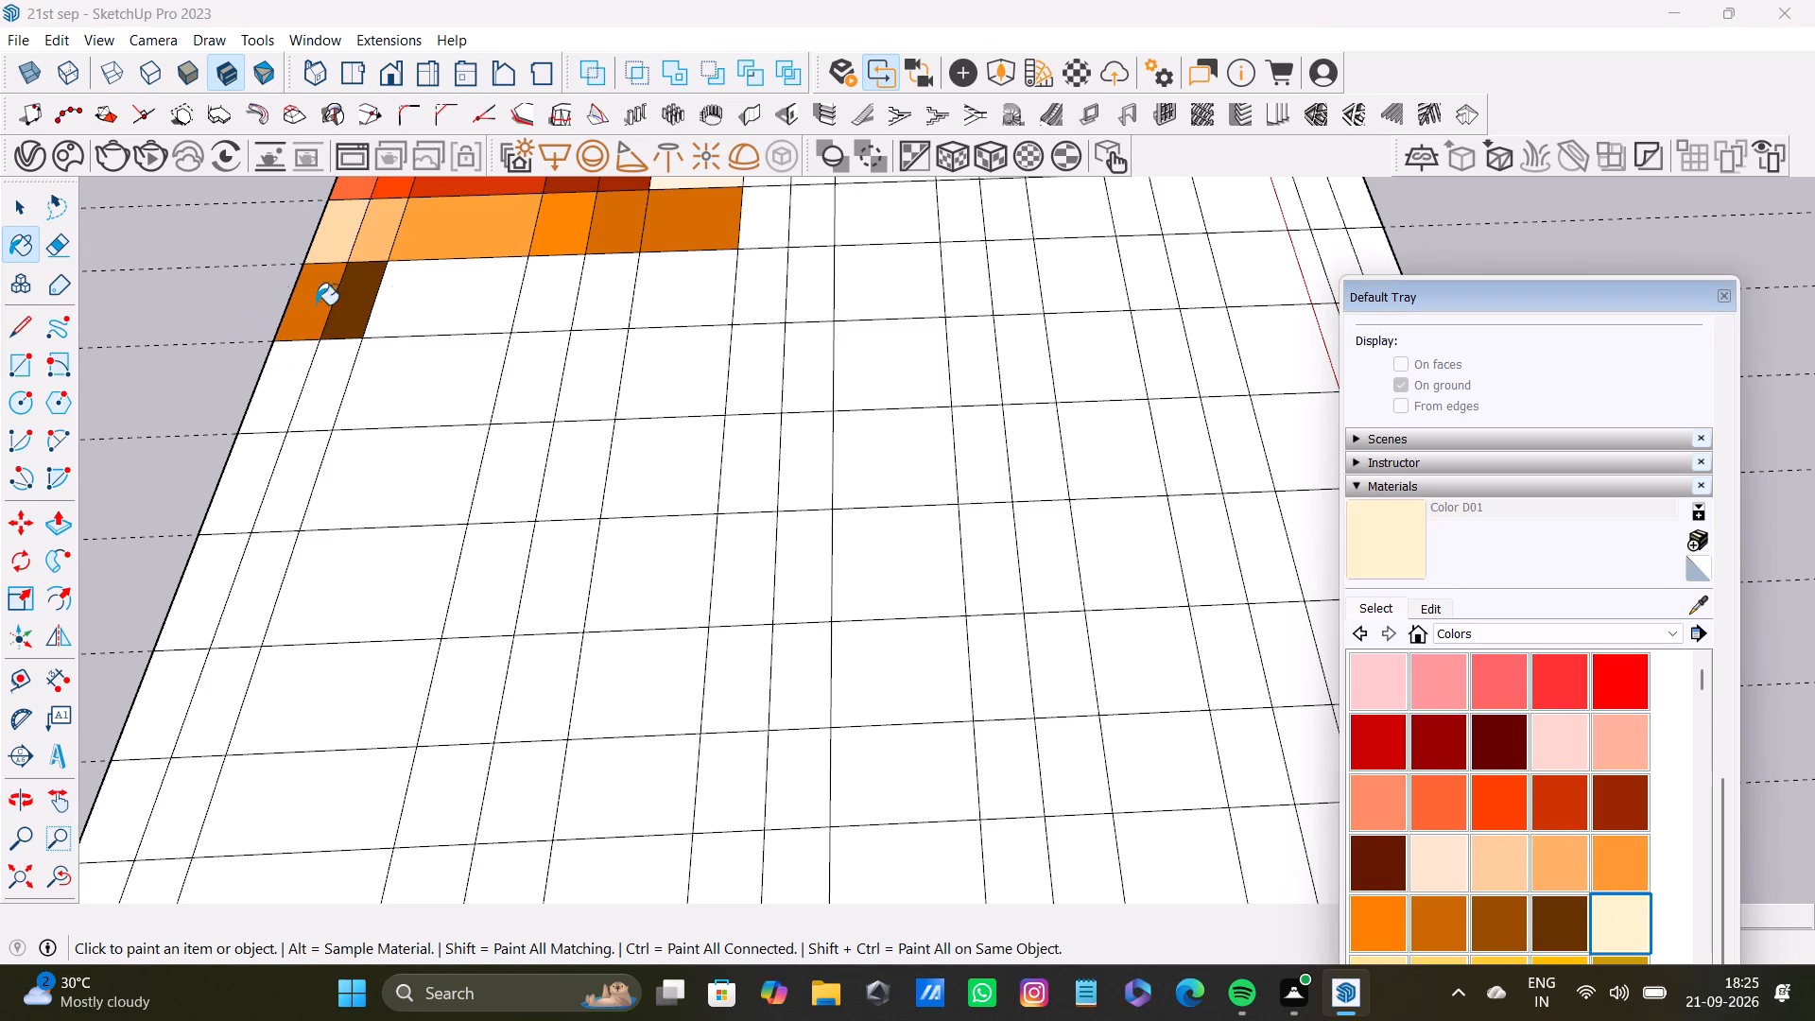
left_click(437, 319)
scroll(431, 319, "down", 4)
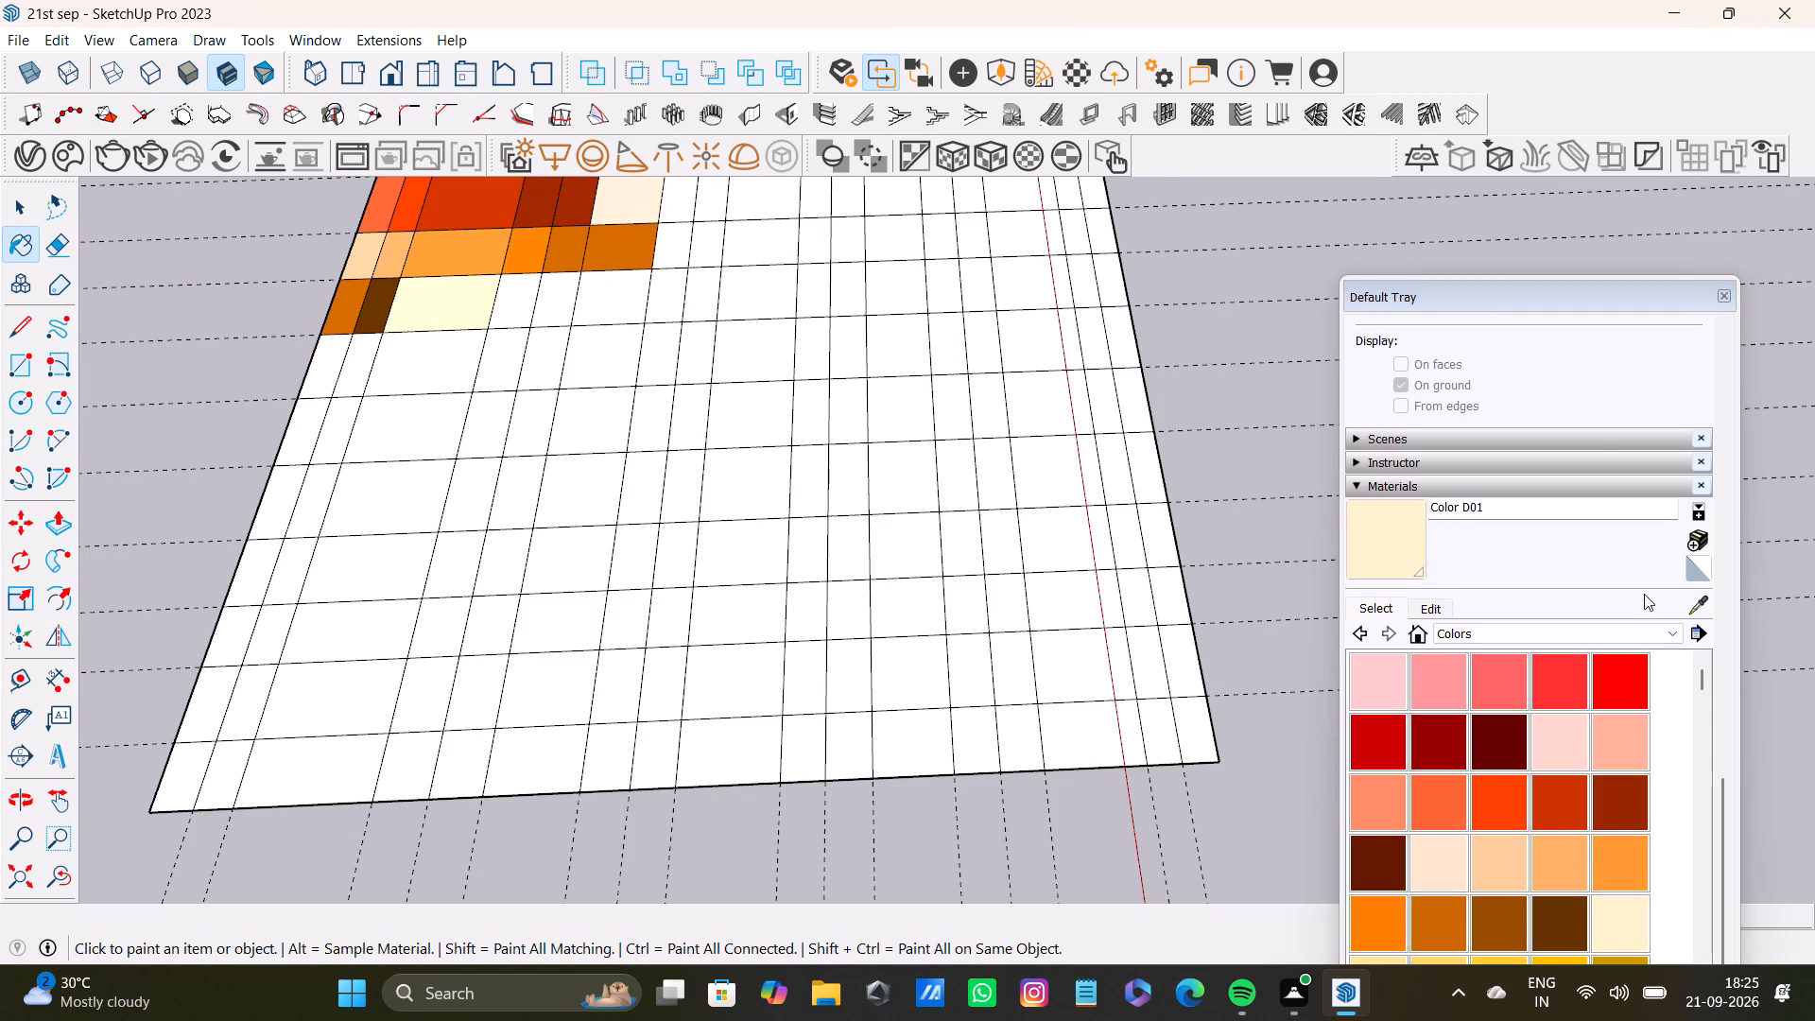
Paint the fifth row's fourth, fifth and sixth cells with Color D02, Color D03 and Color D04.
left_click_drag(1472, 372, 1435, 228)
left_click_drag(1524, 283, 1512, 230)
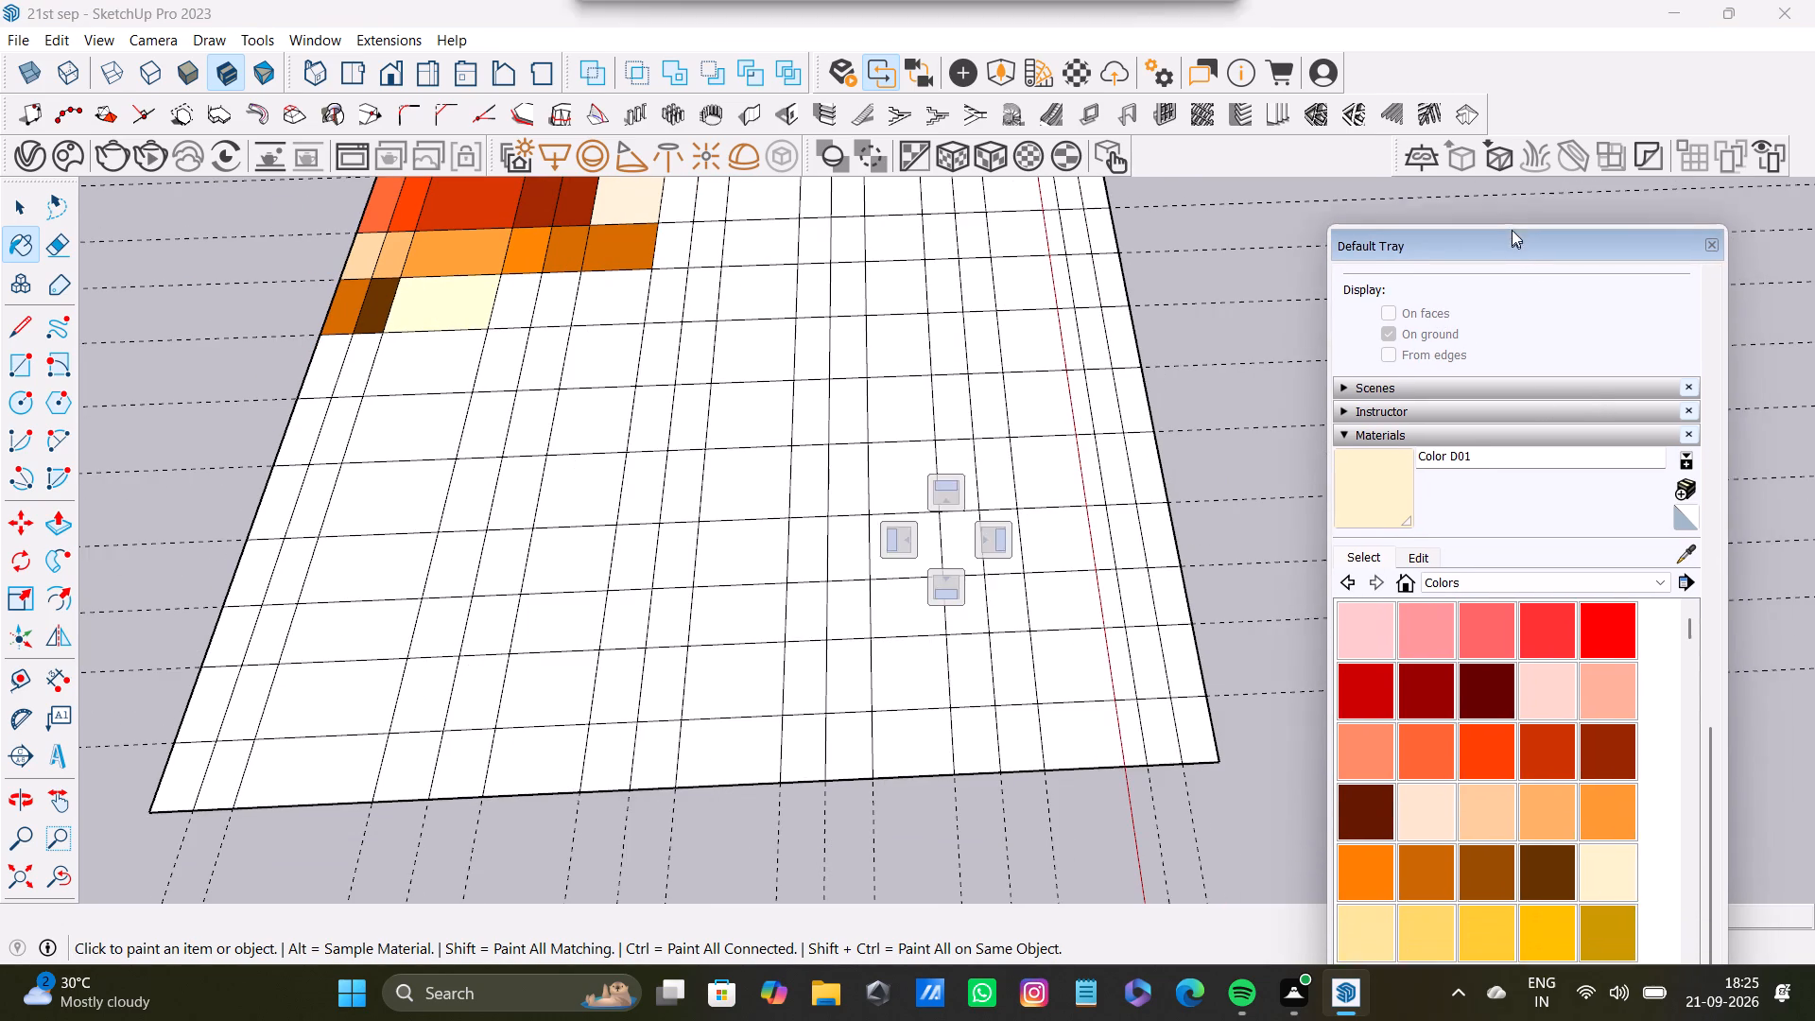
left_click_drag(1512, 230, 1550, 38)
scroll(1732, 575, "down", 3)
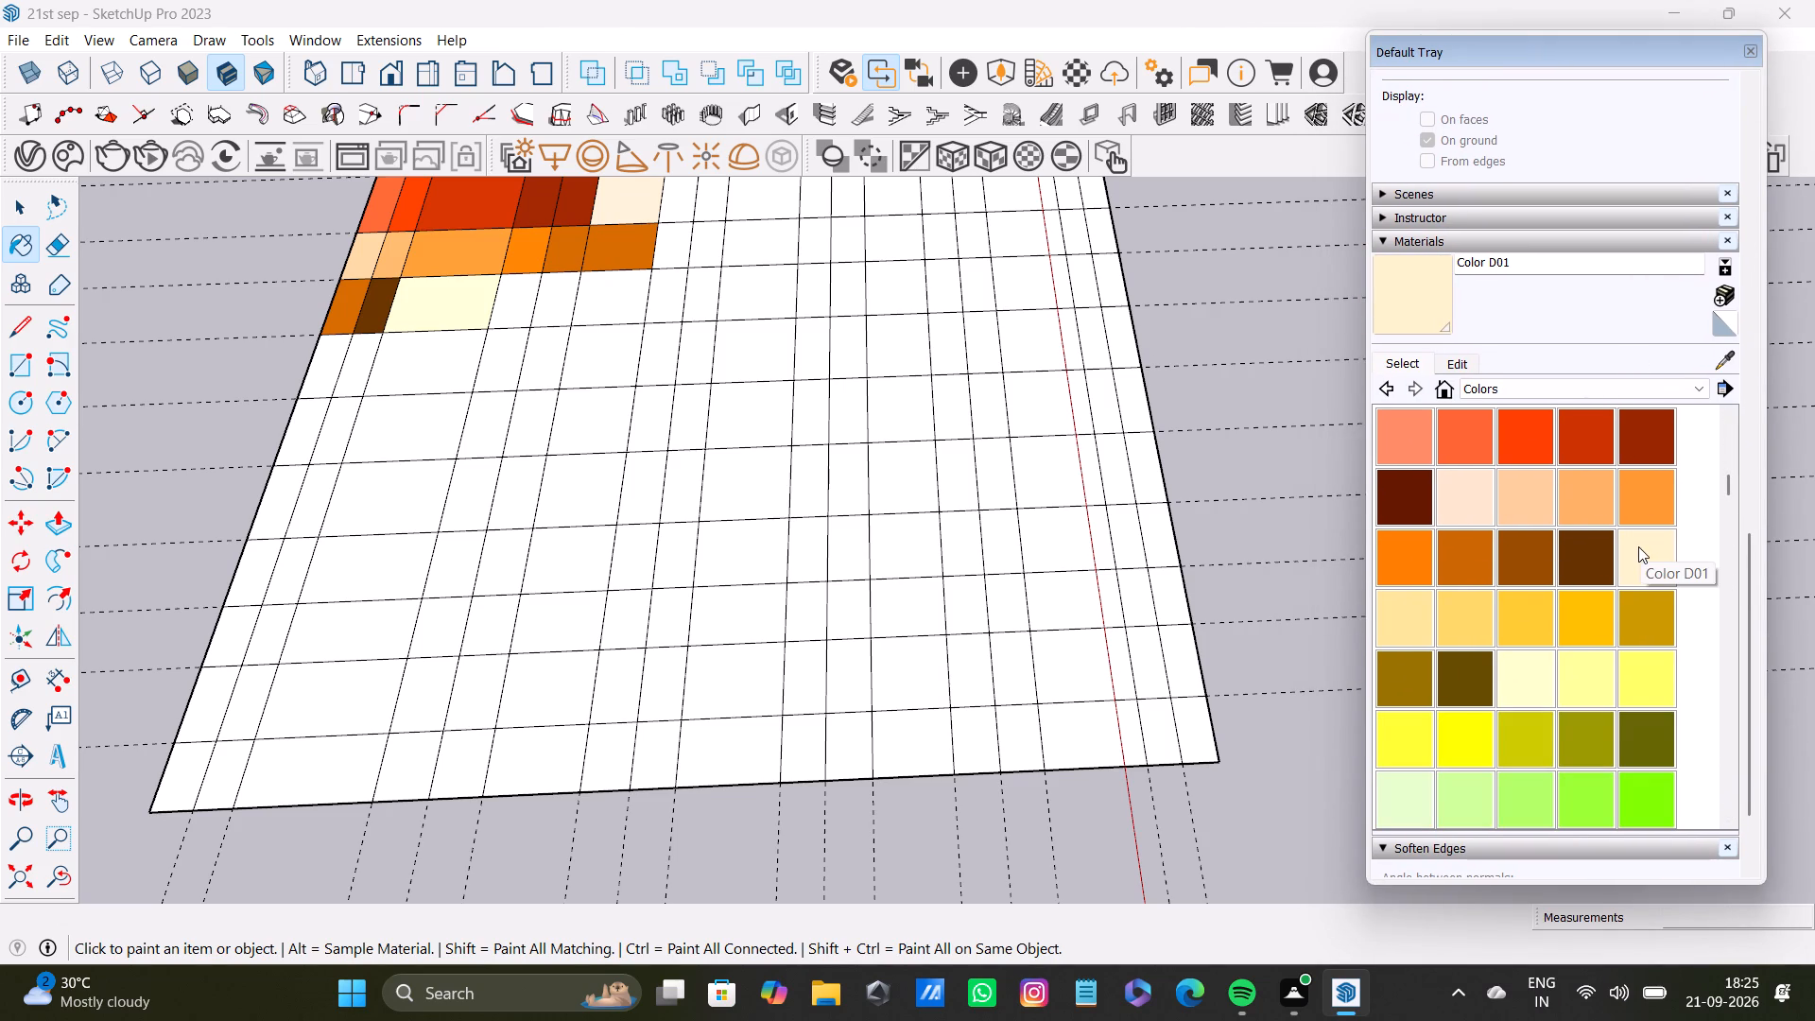
scroll(1638, 546, "down", 2)
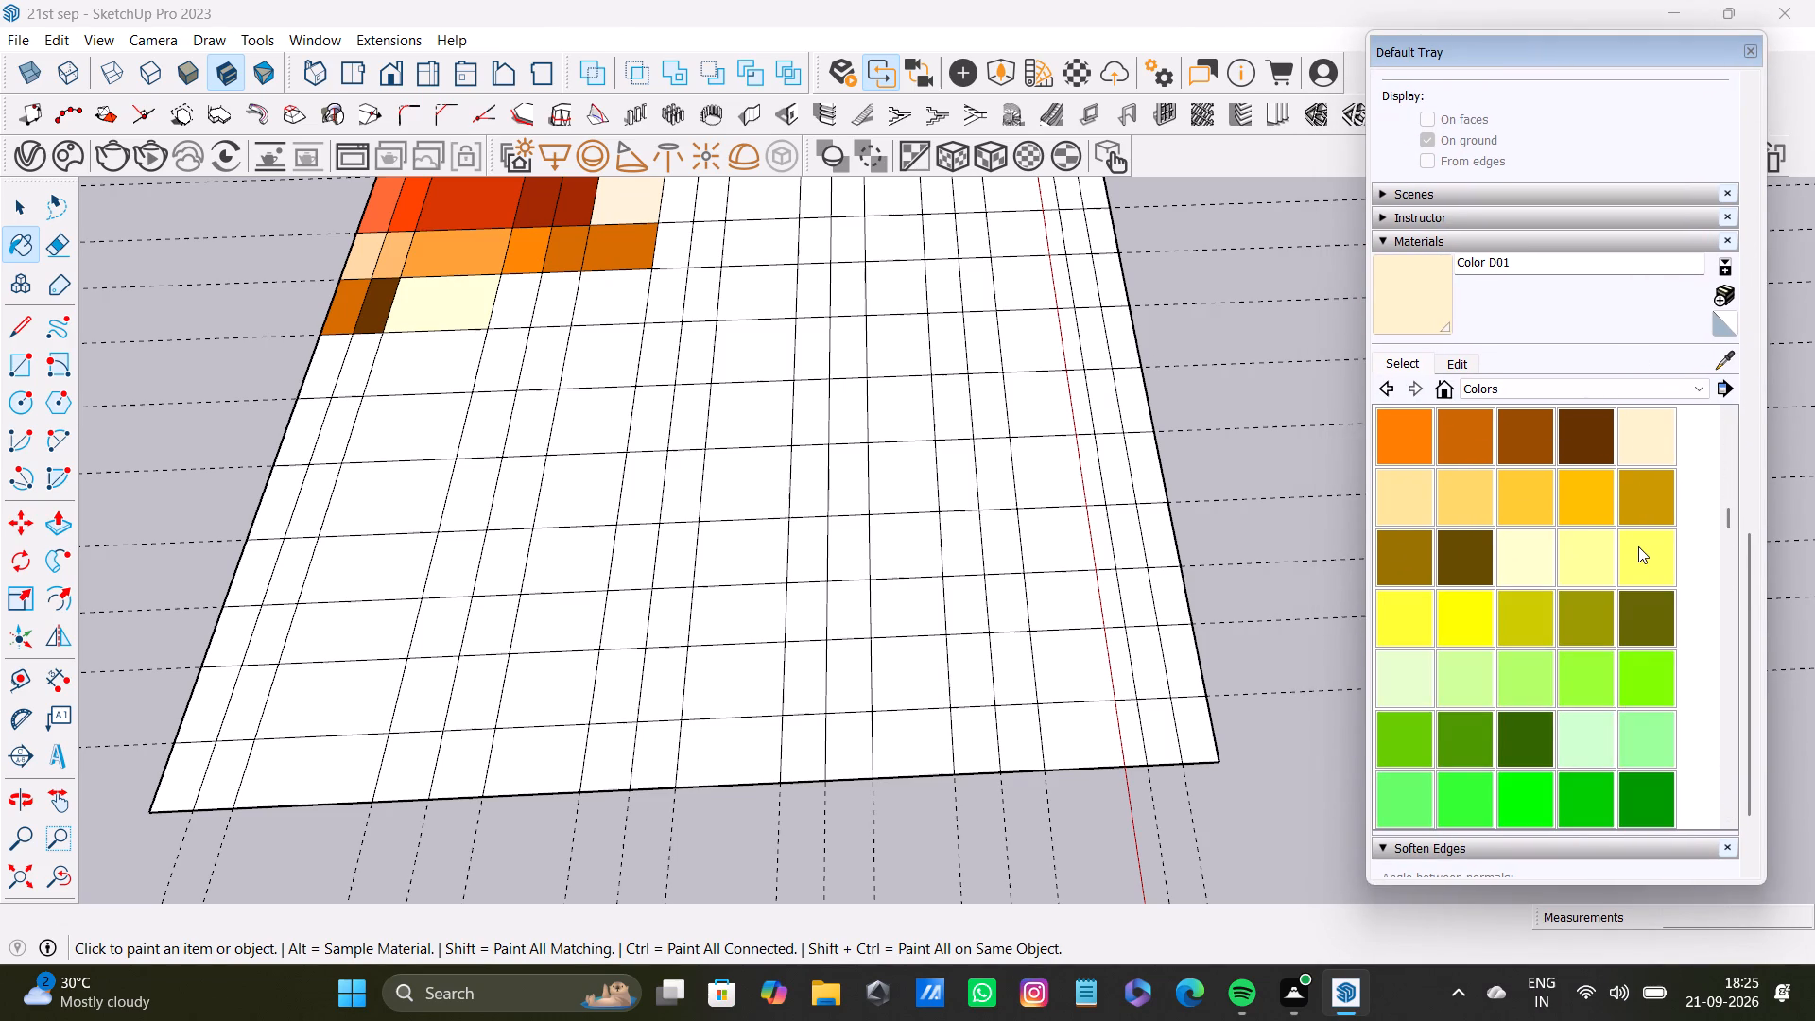
scroll(1638, 546, "down", 1)
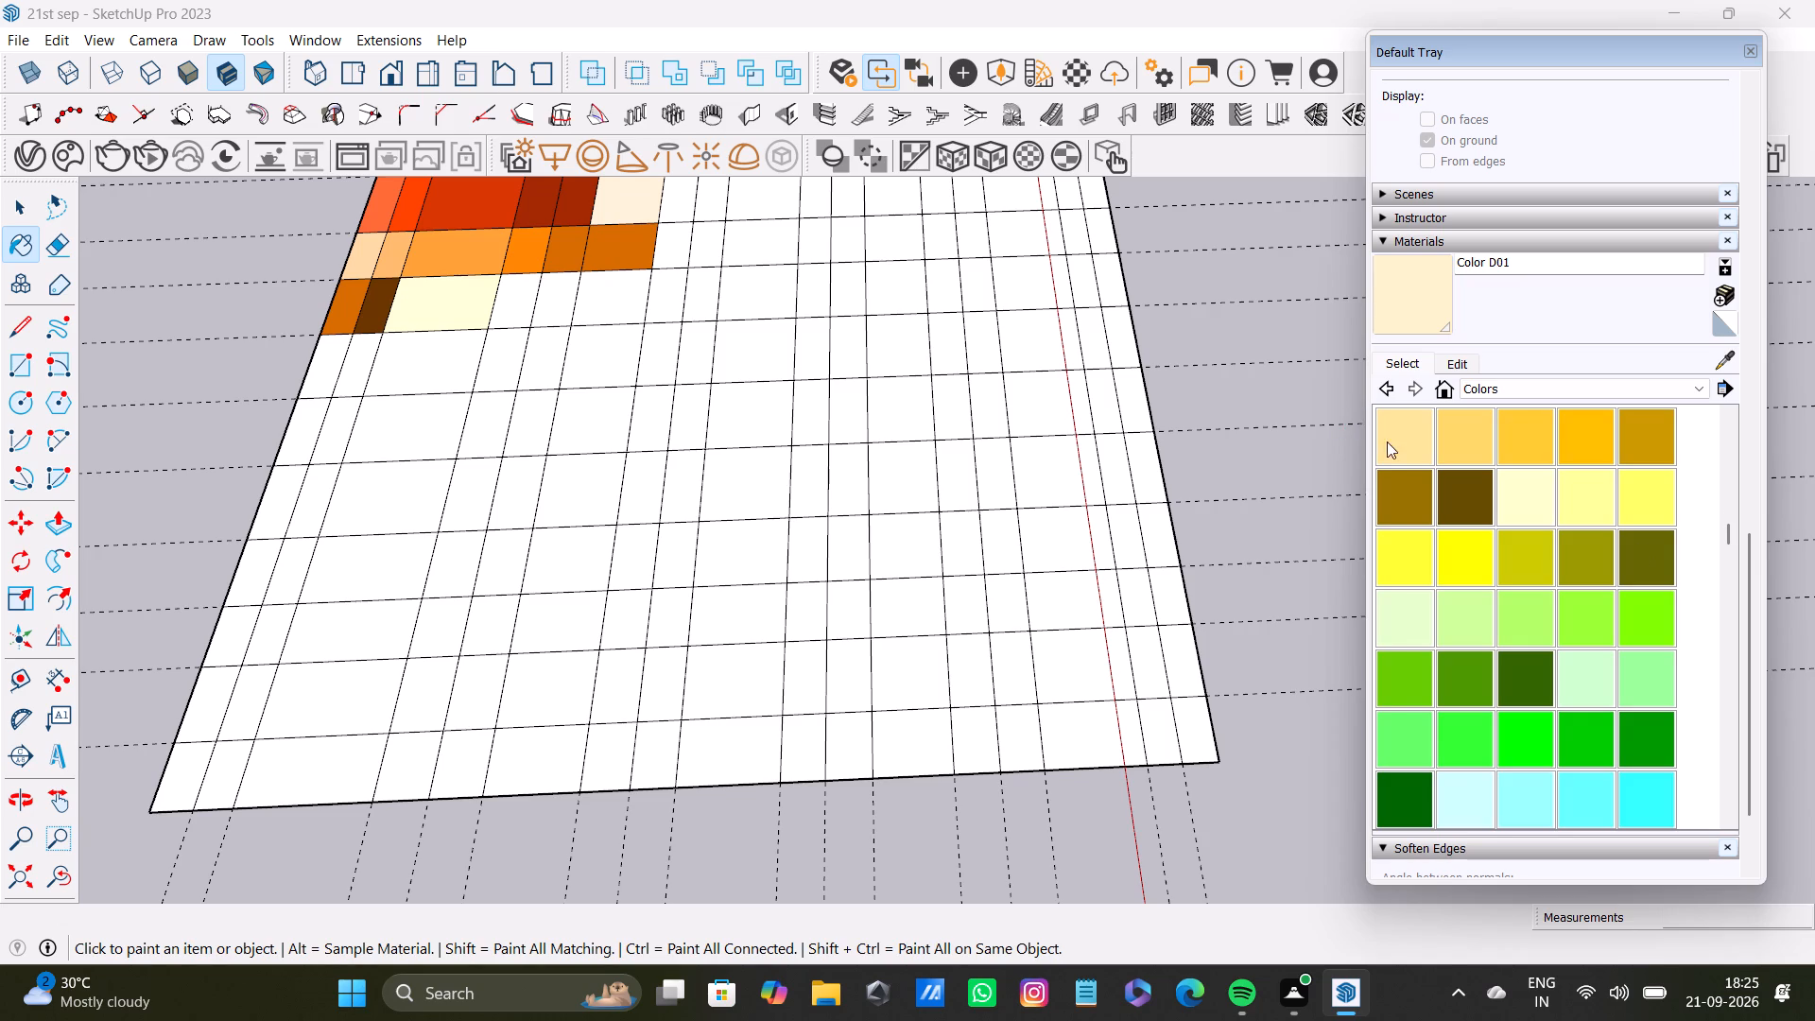
left_click(1393, 441)
left_click(518, 311)
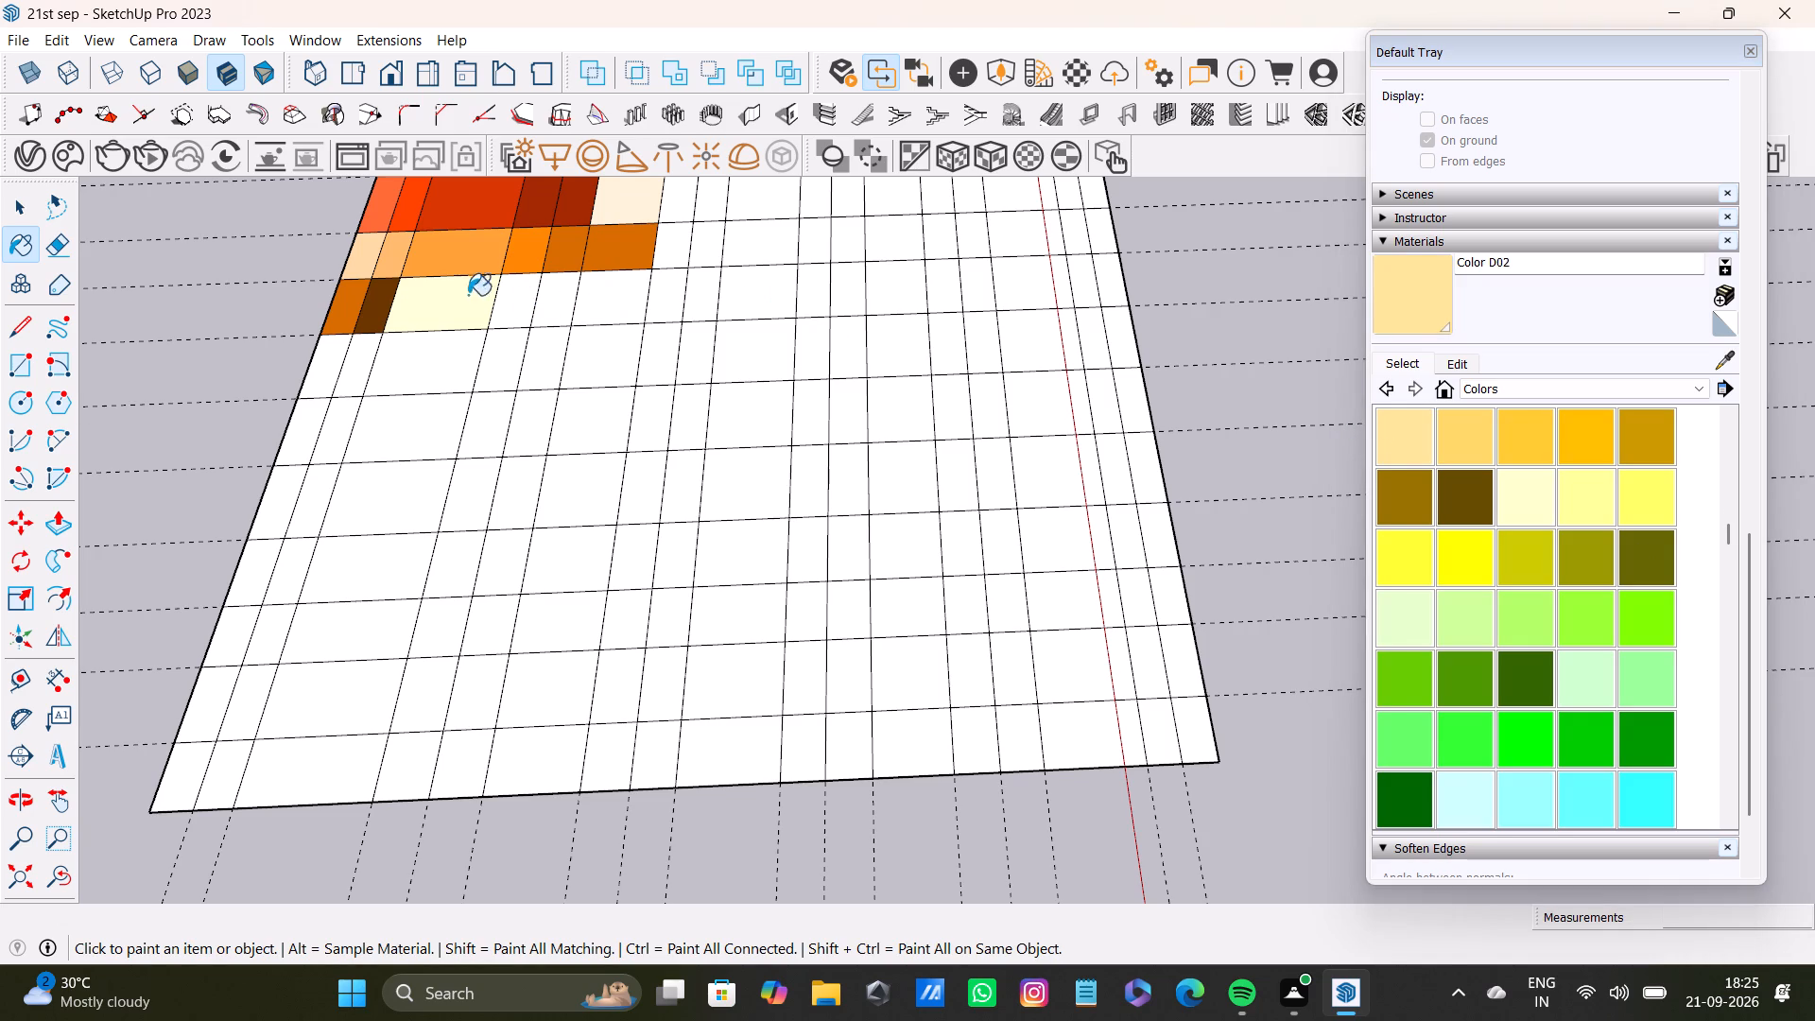
left_click(1454, 439)
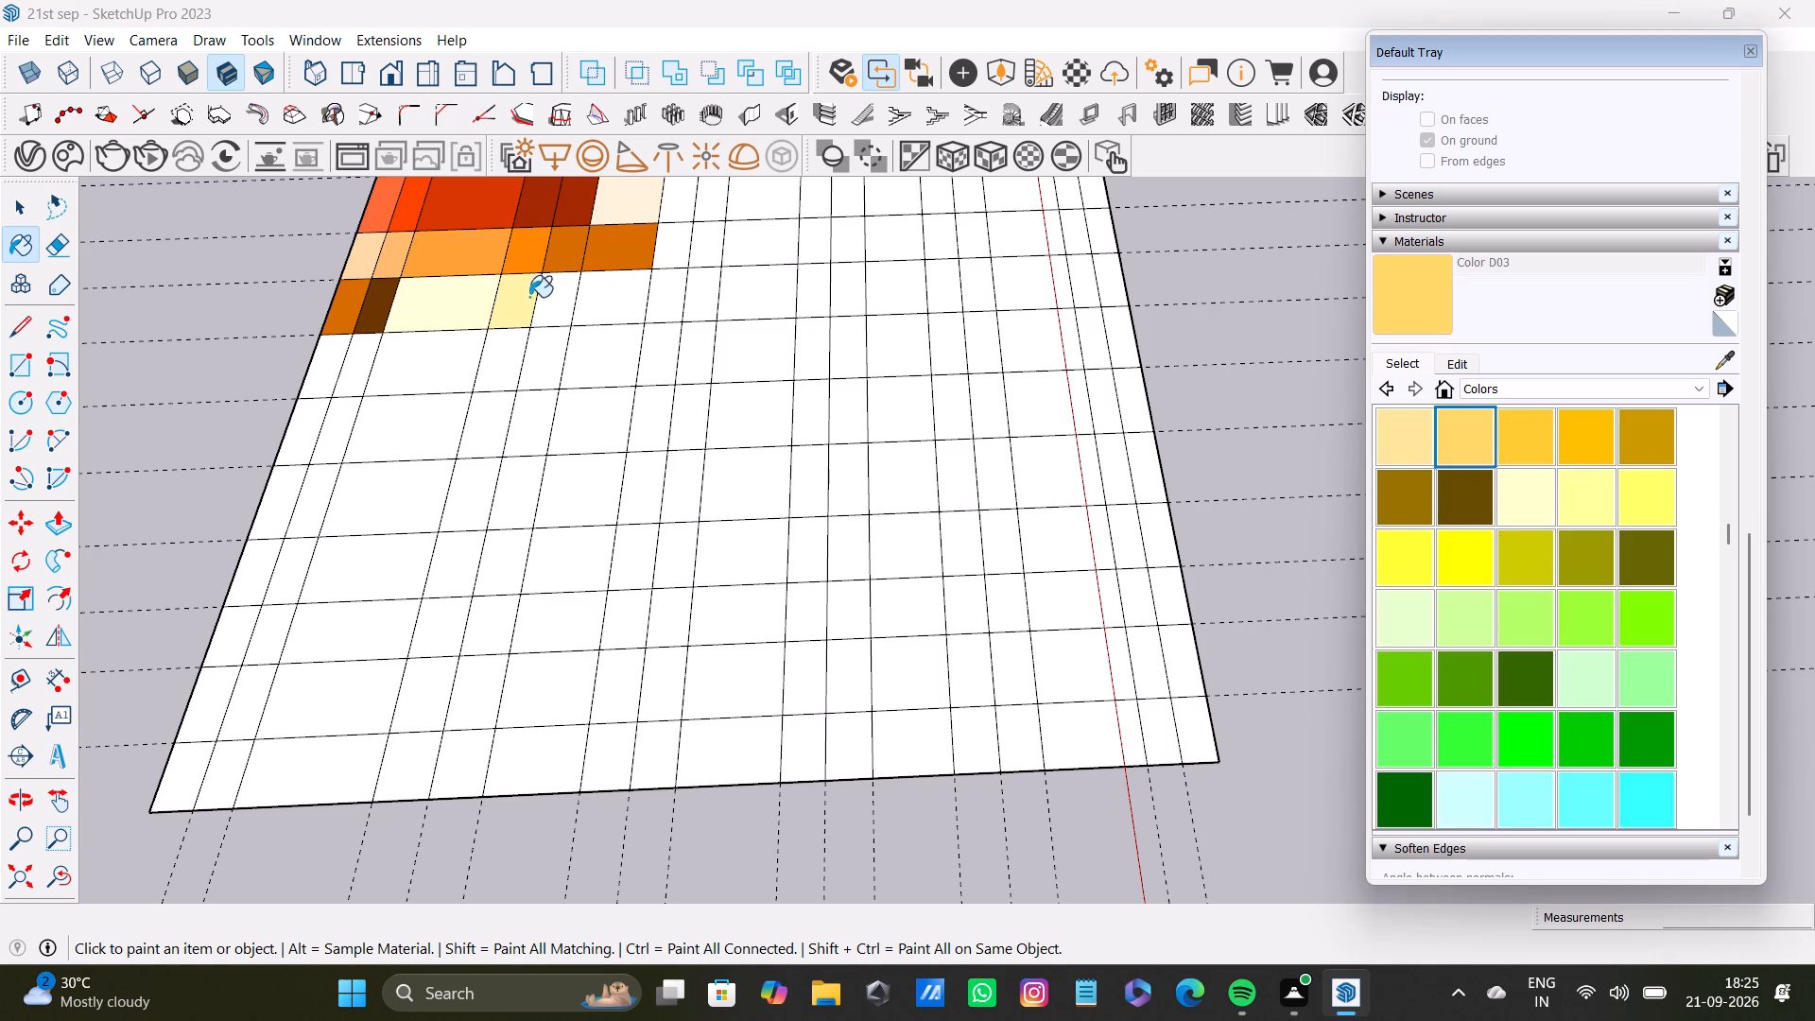
left_click(543, 303)
left_click(1545, 446)
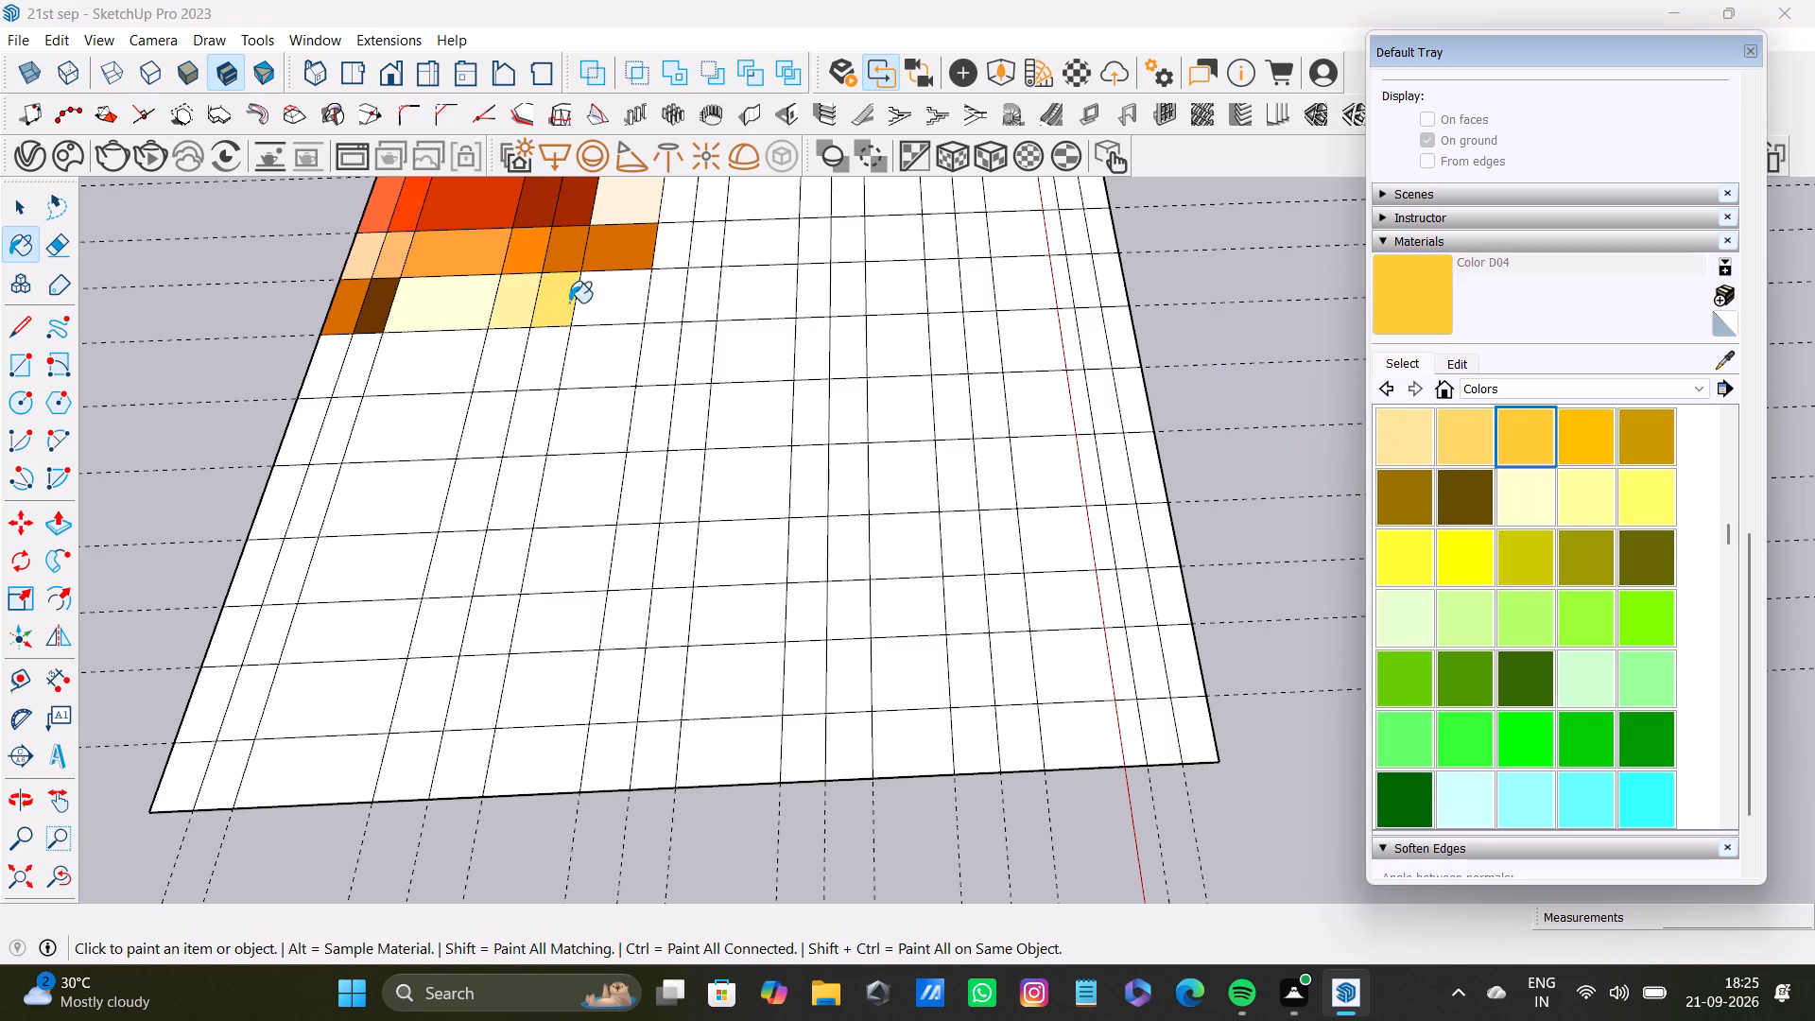
left_click(601, 306)
Paint the sixth row's six cells in order with the successive swatches from Color D05 through Color E02.
left_click(1590, 433)
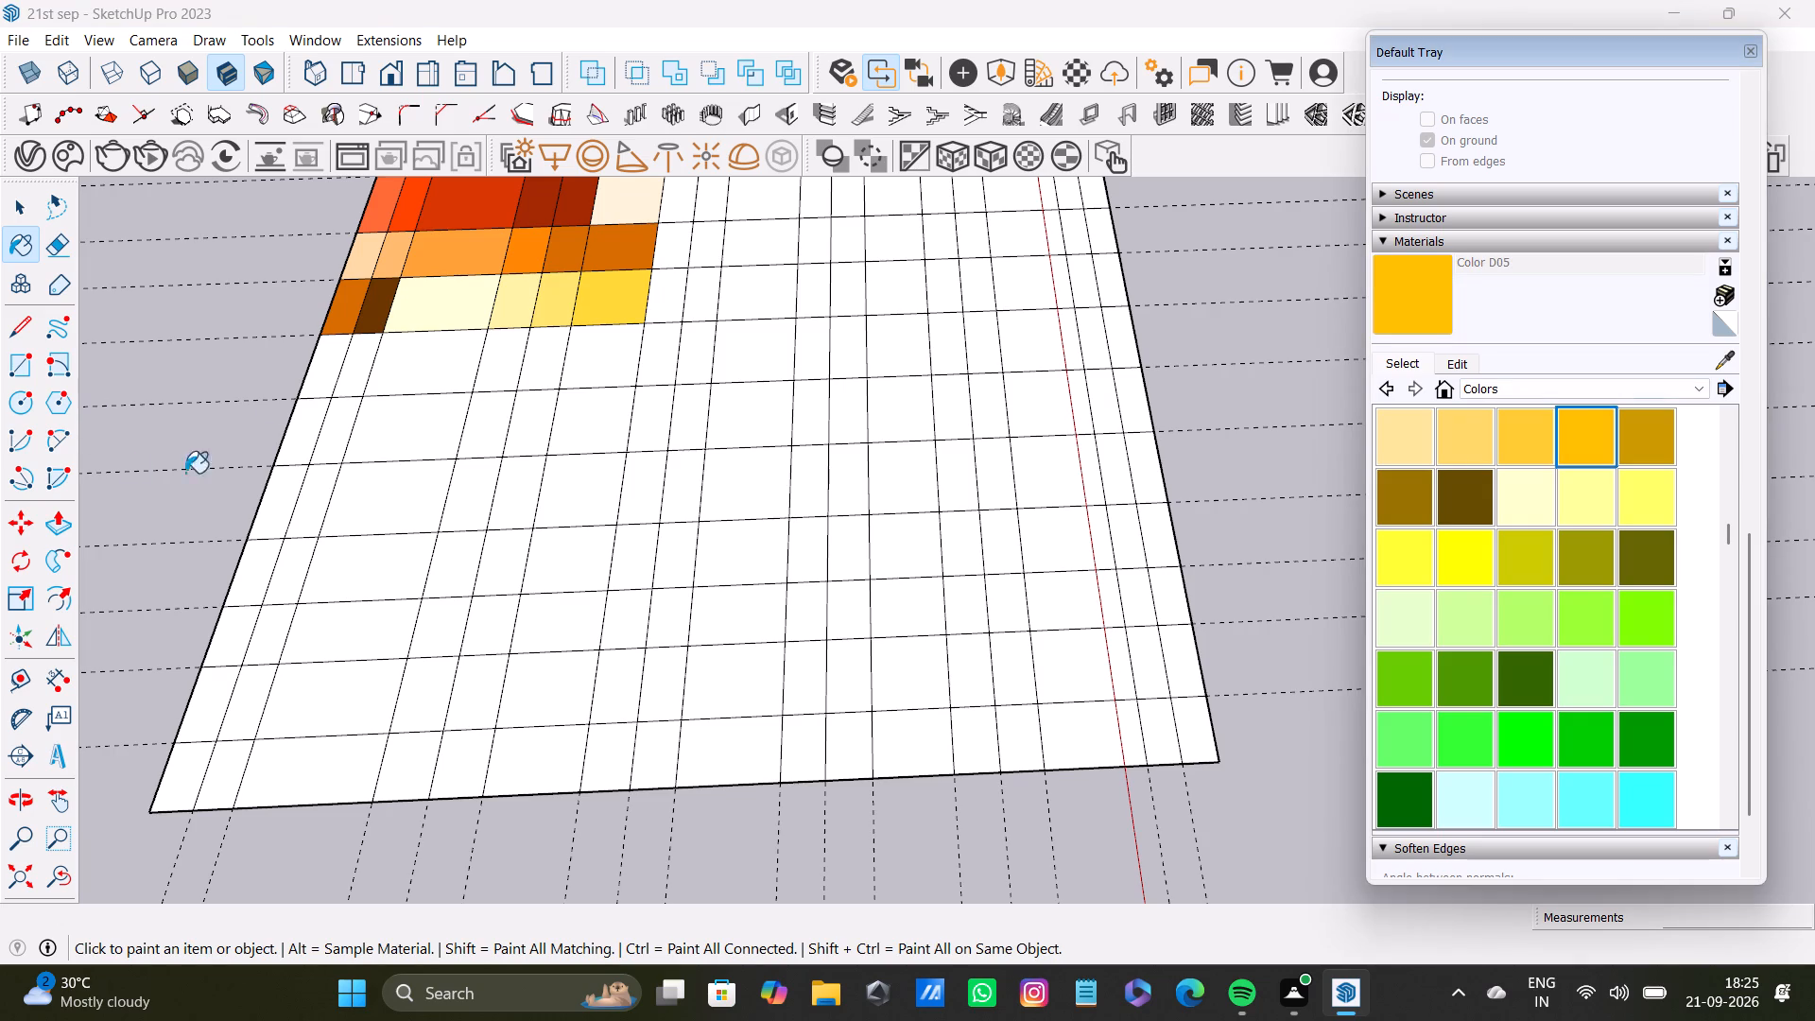
left_click(320, 369)
left_click(1632, 431)
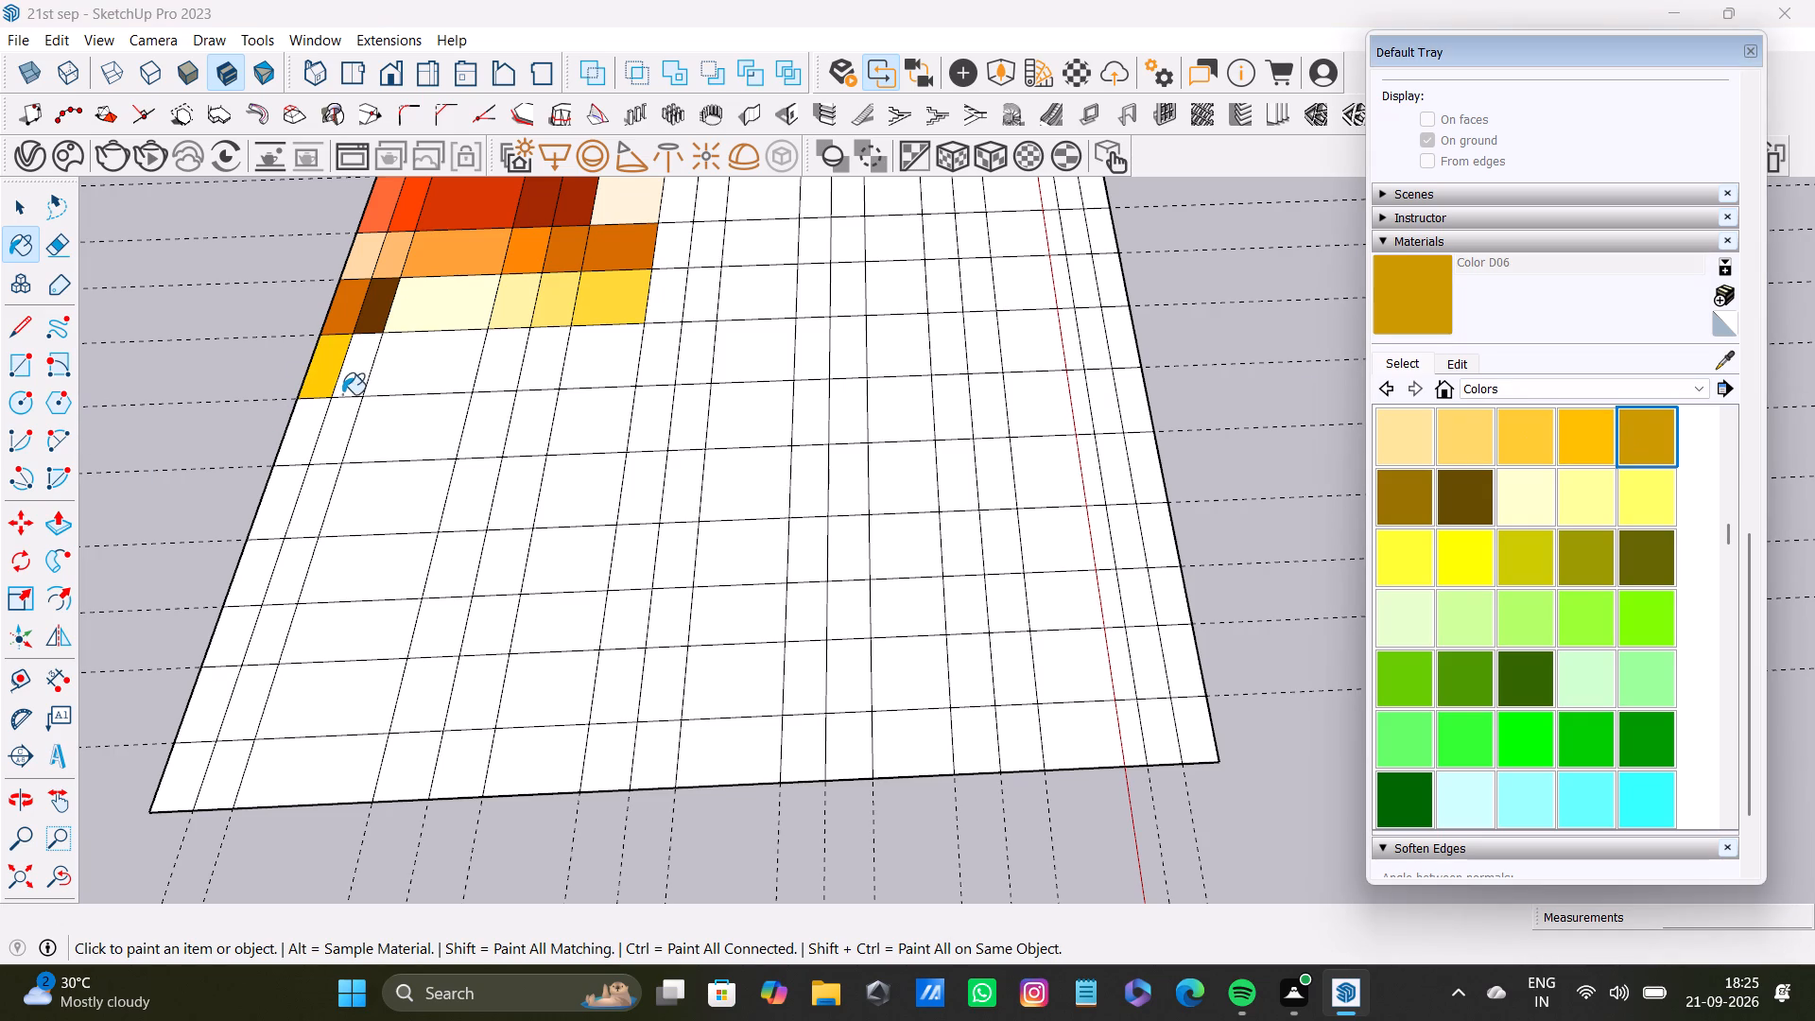
left_click(352, 379)
left_click(1413, 505)
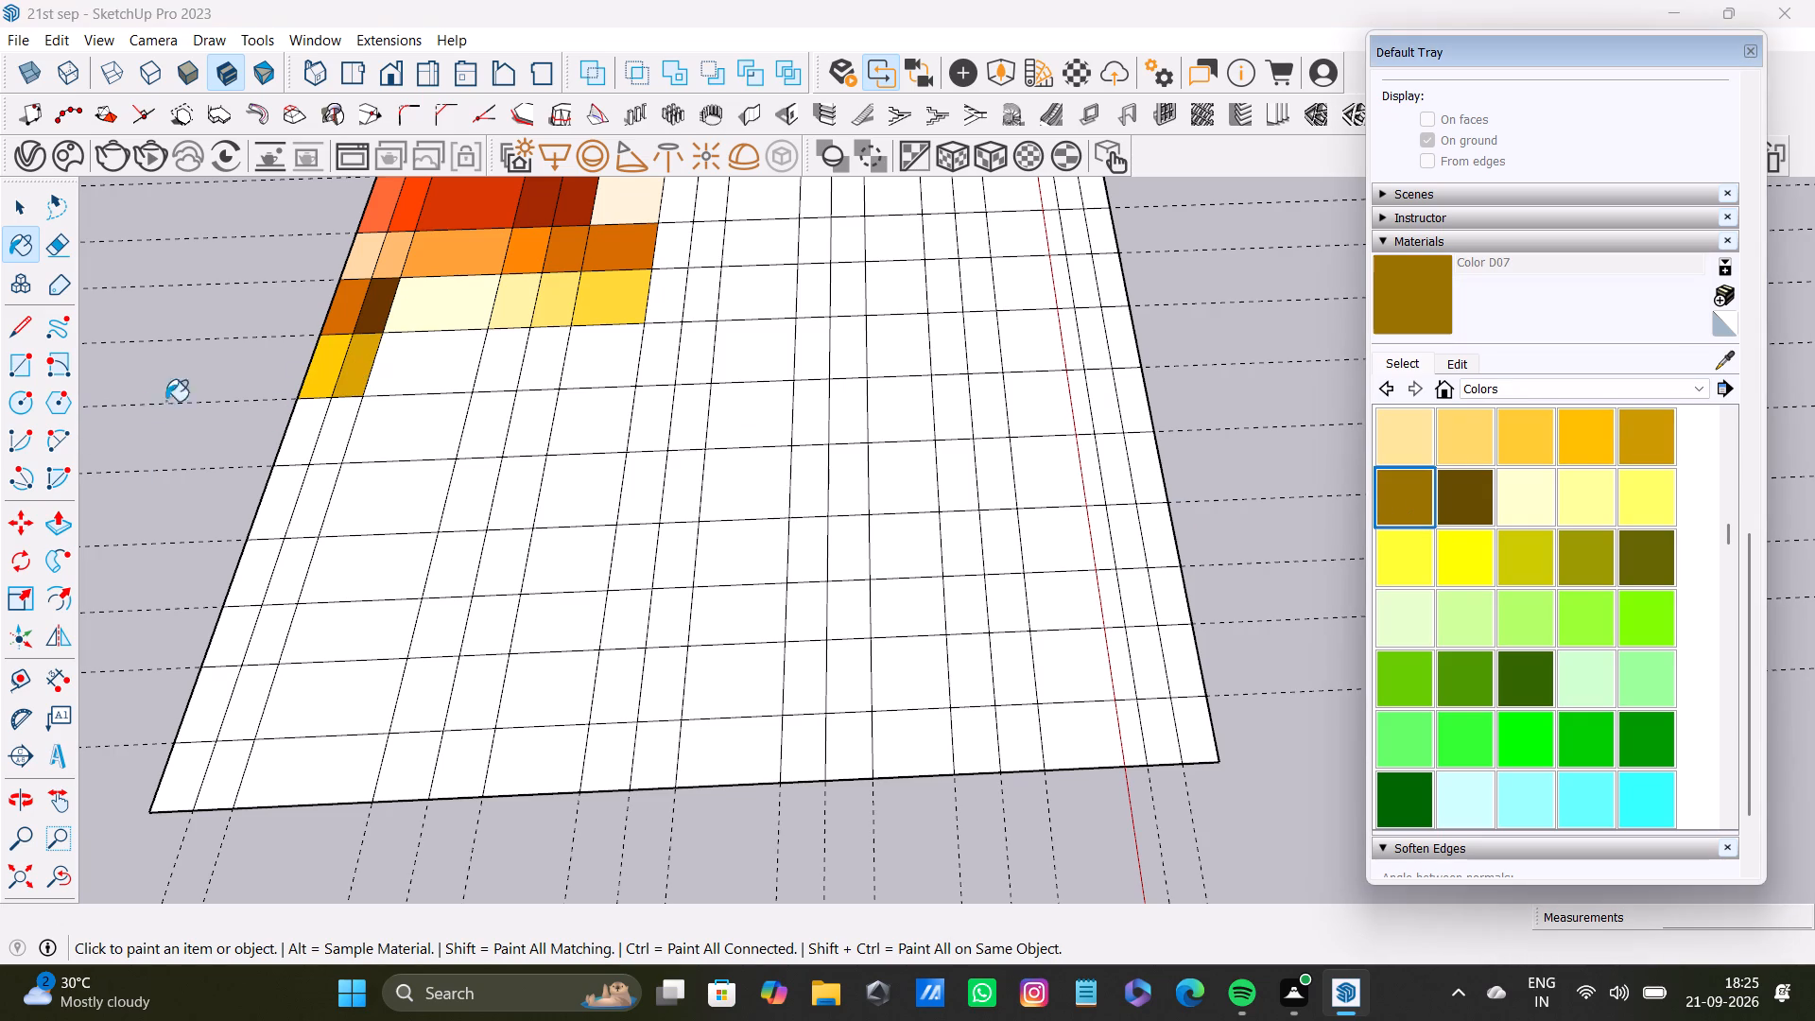
left_click(403, 376)
left_click(1459, 495)
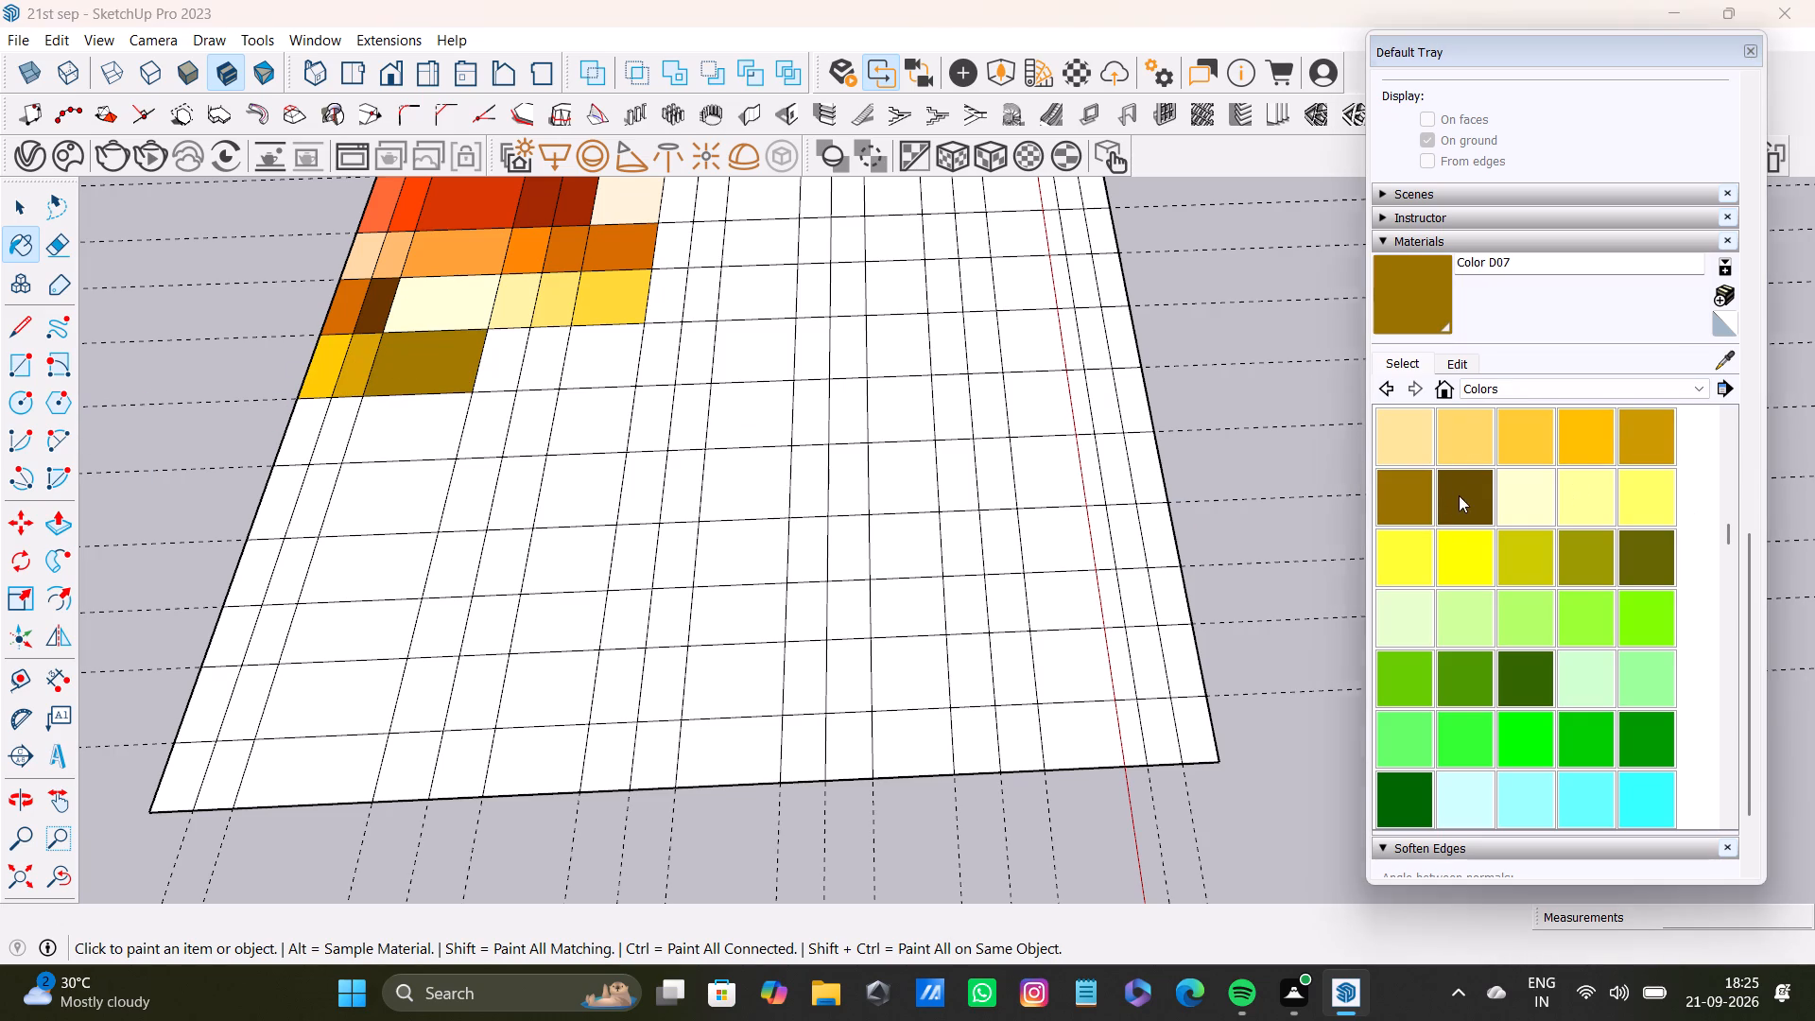
left_click(510, 362)
left_click(1521, 510)
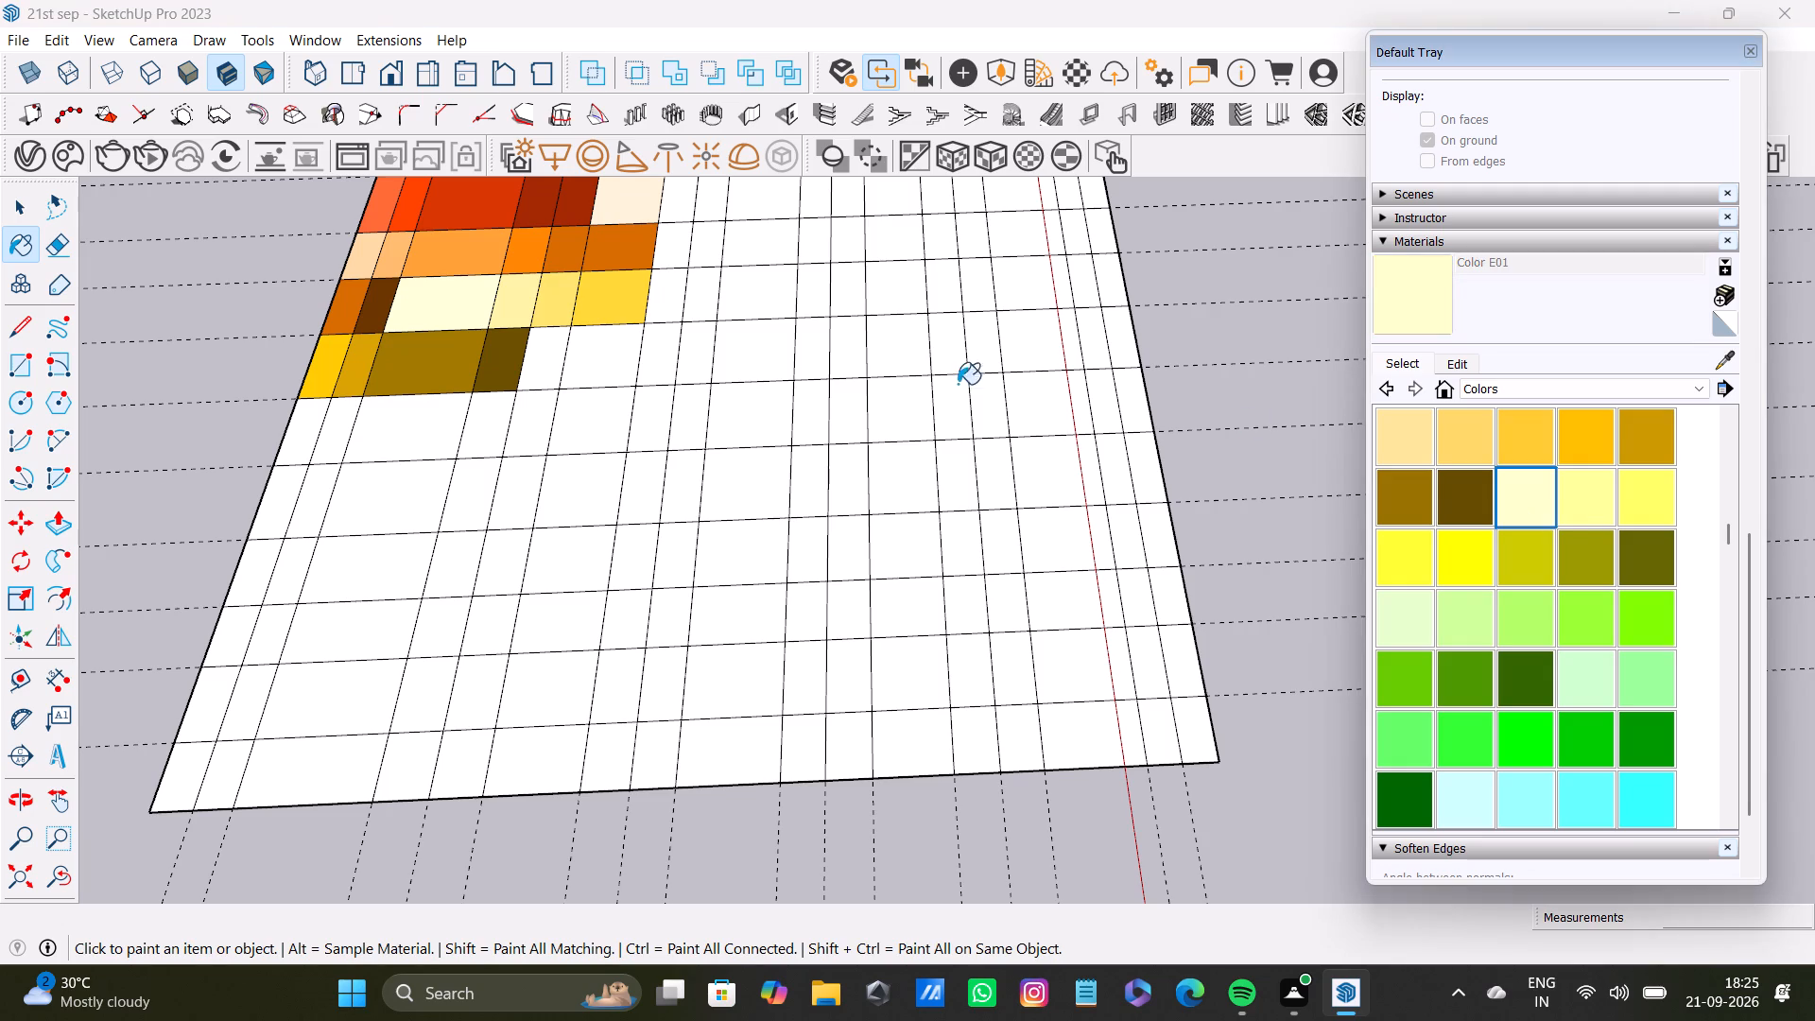
left_click(561, 370)
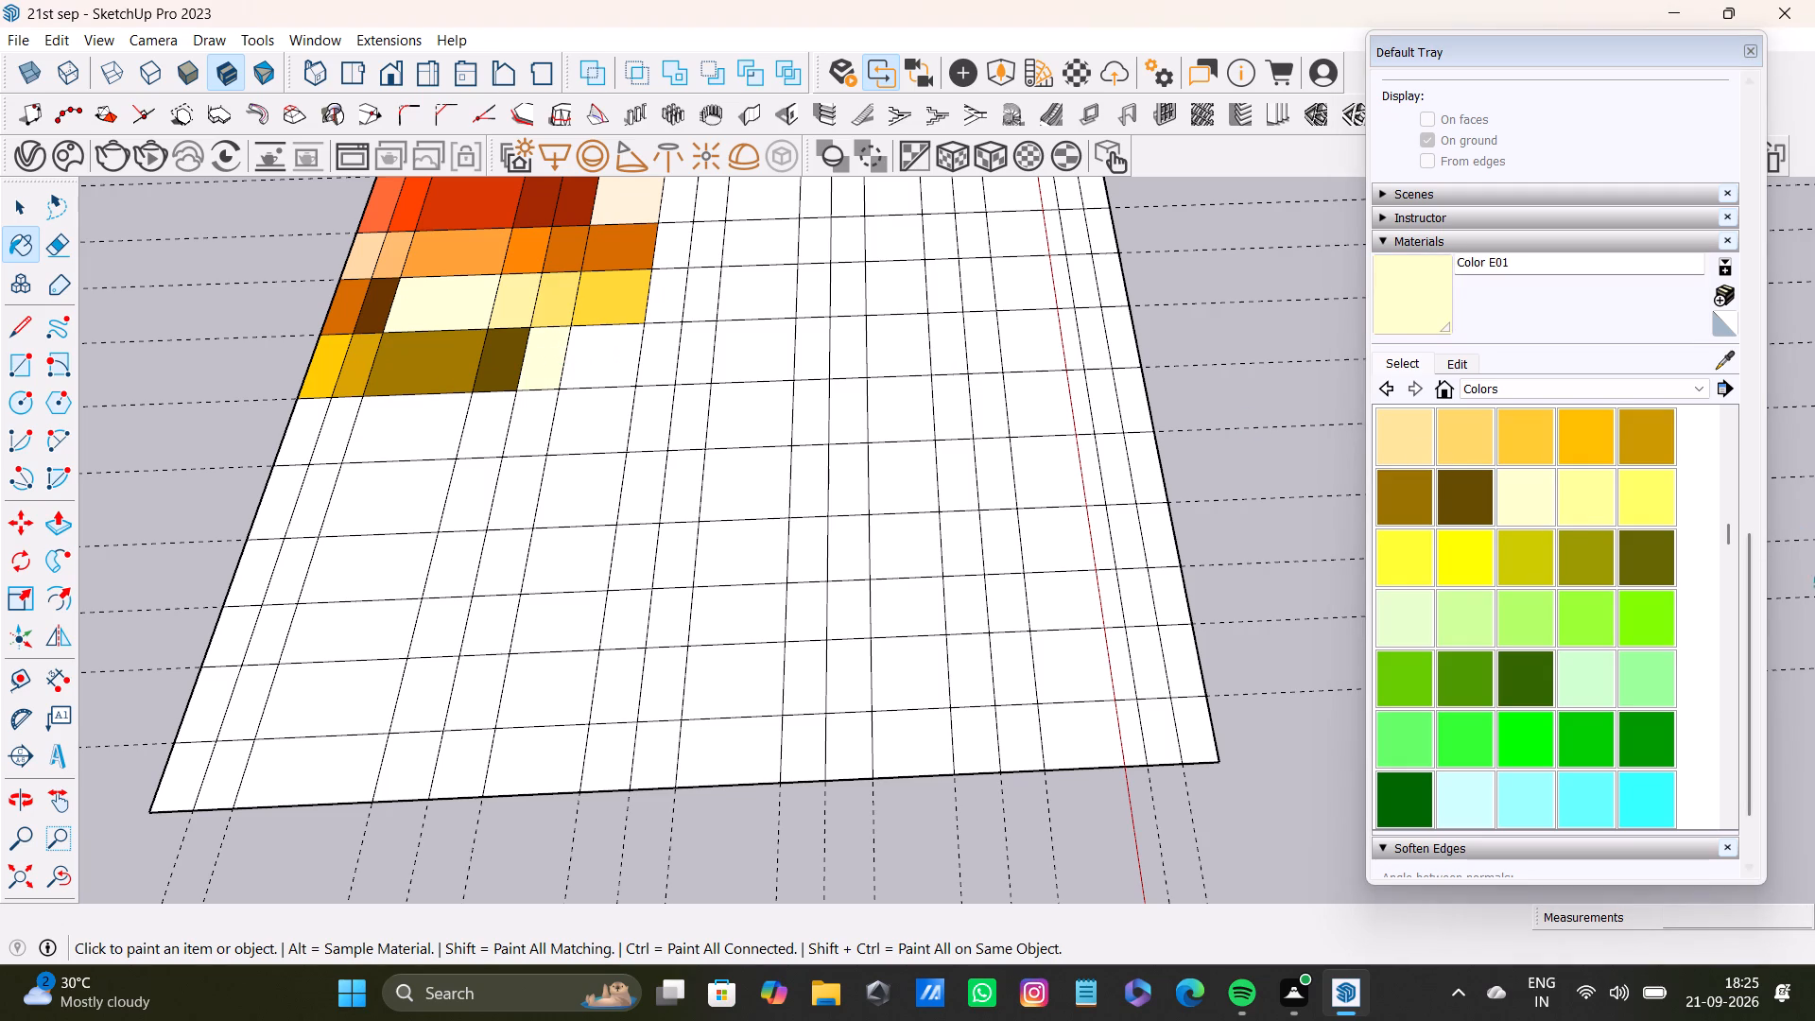
left_click(1564, 491)
left_click(614, 362)
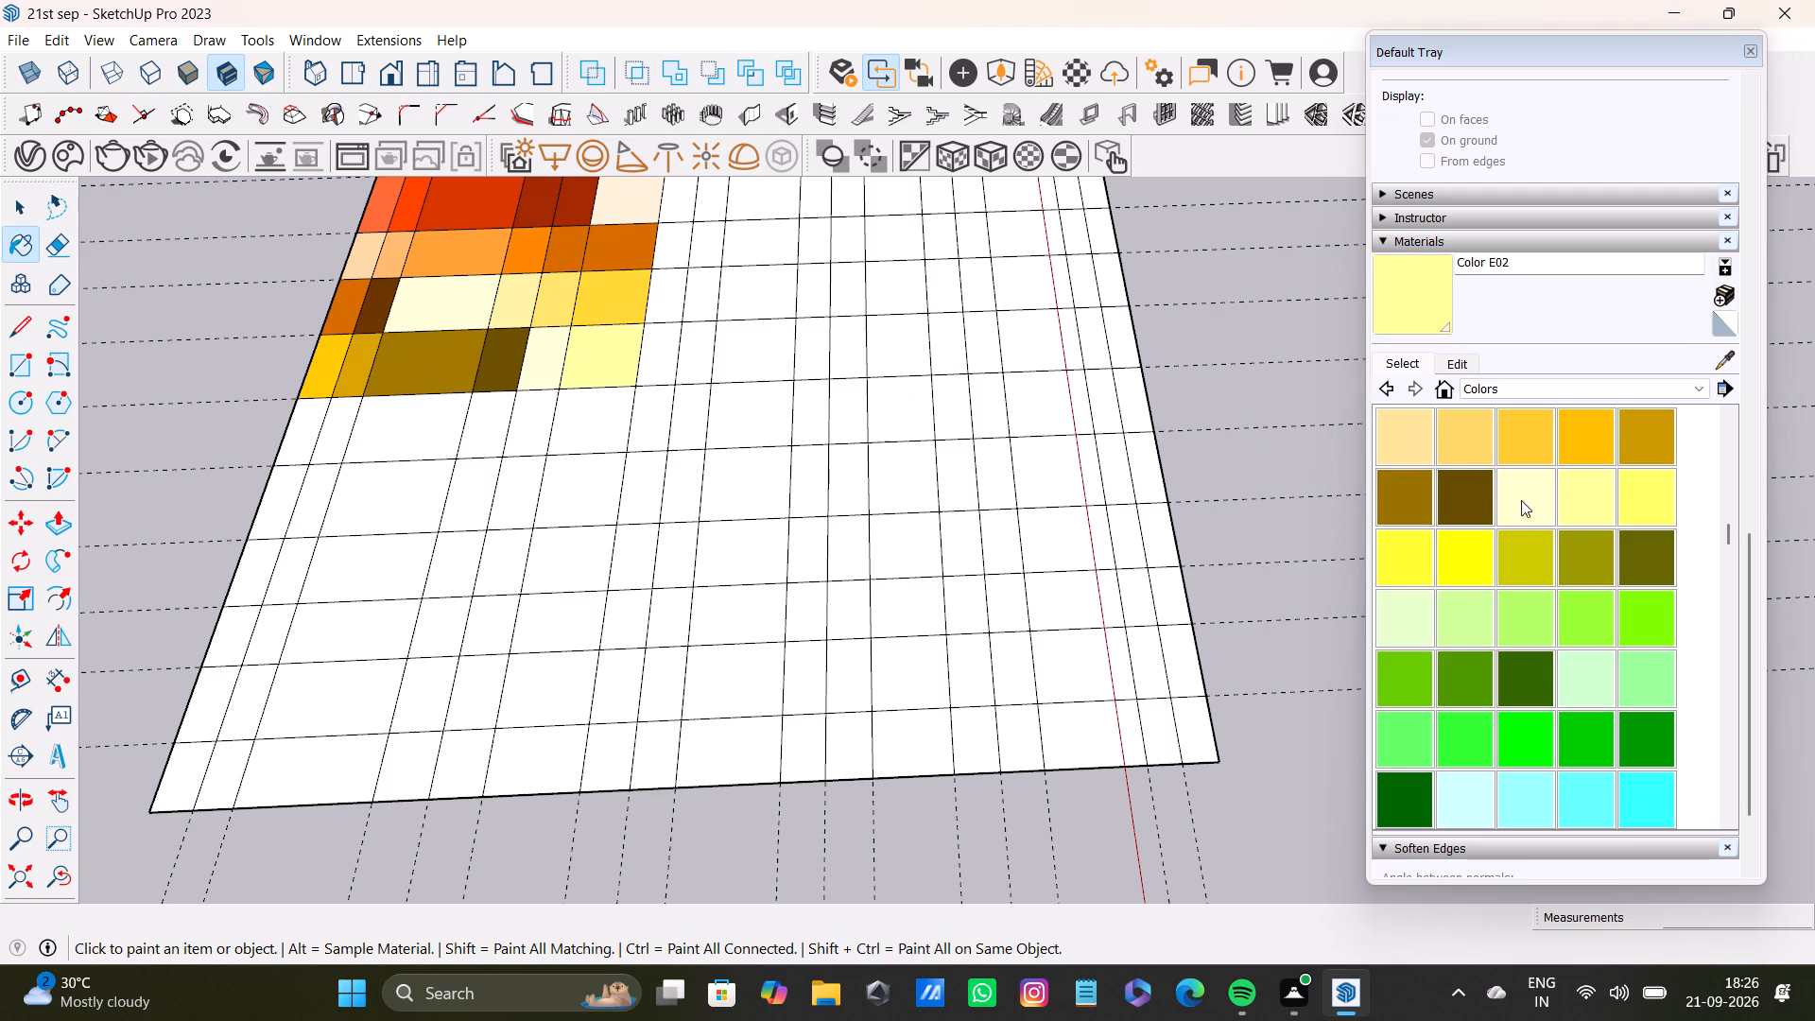
Paint the seventh row's six cells in order with Color E03, E04, E05, E06, E07 and E08.
left_click(1651, 496)
left_click(293, 441)
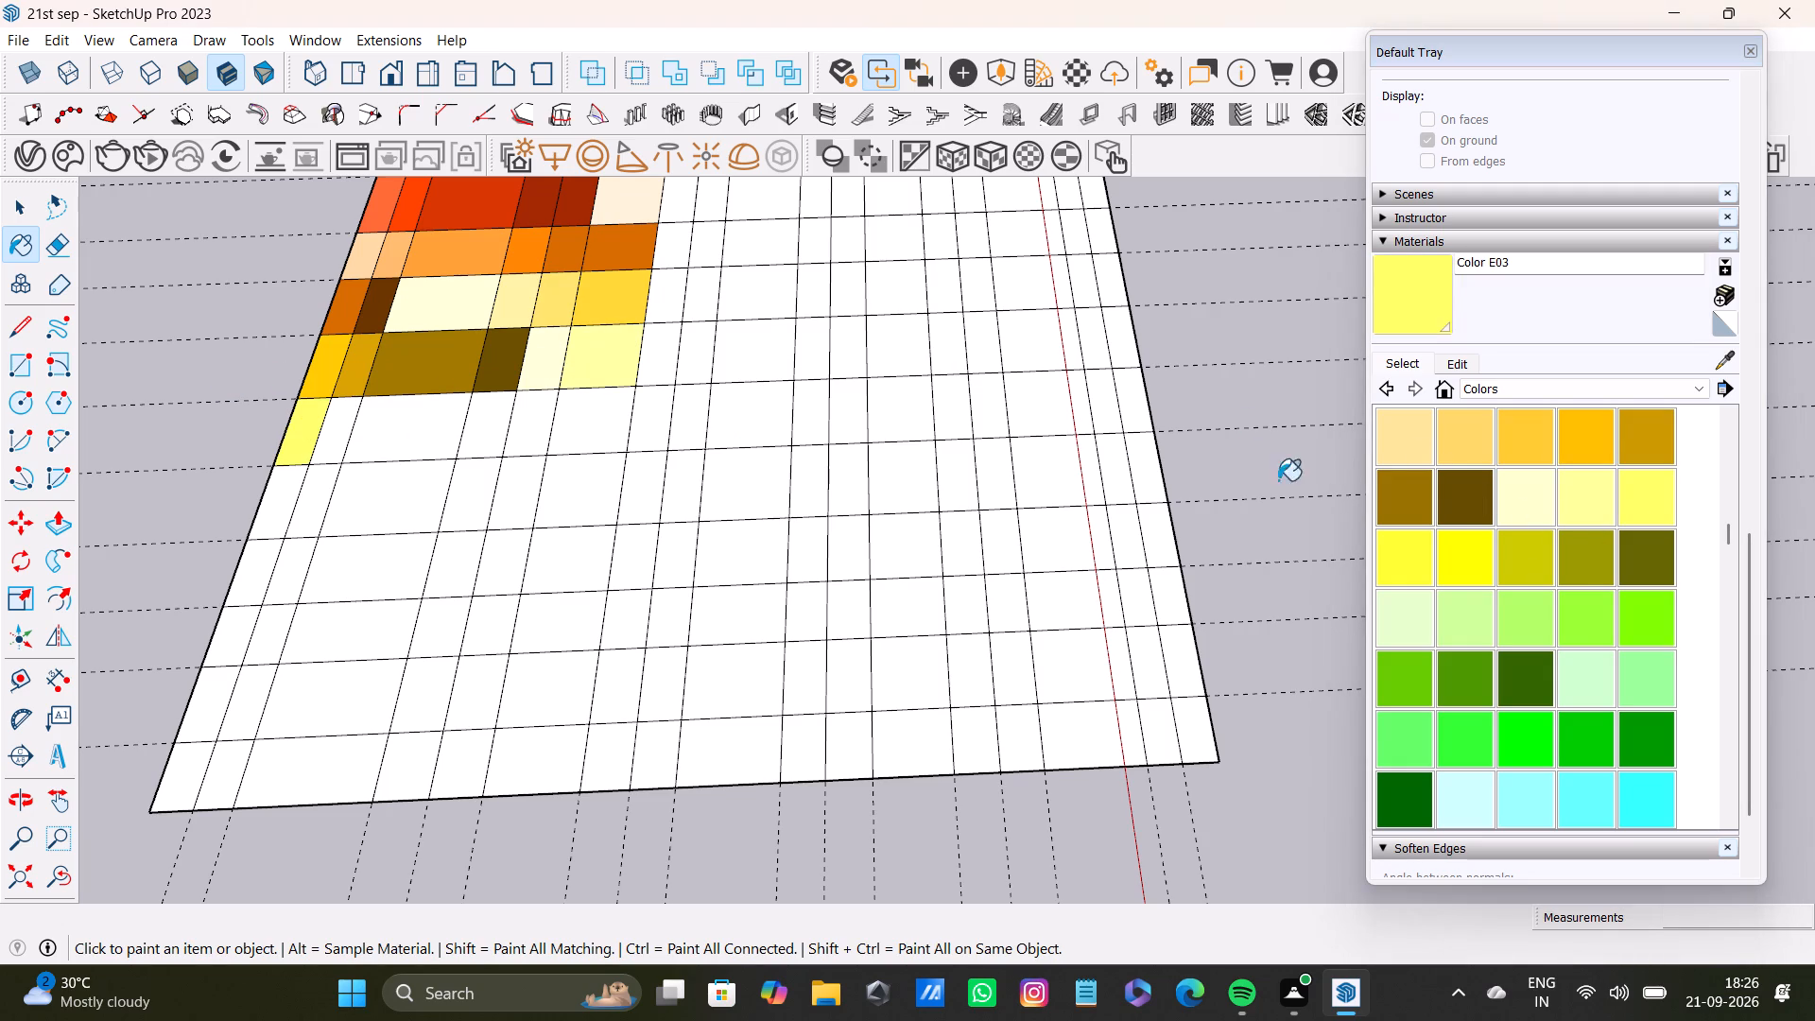
scroll(1577, 571, "down", 2)
left_click(1403, 435)
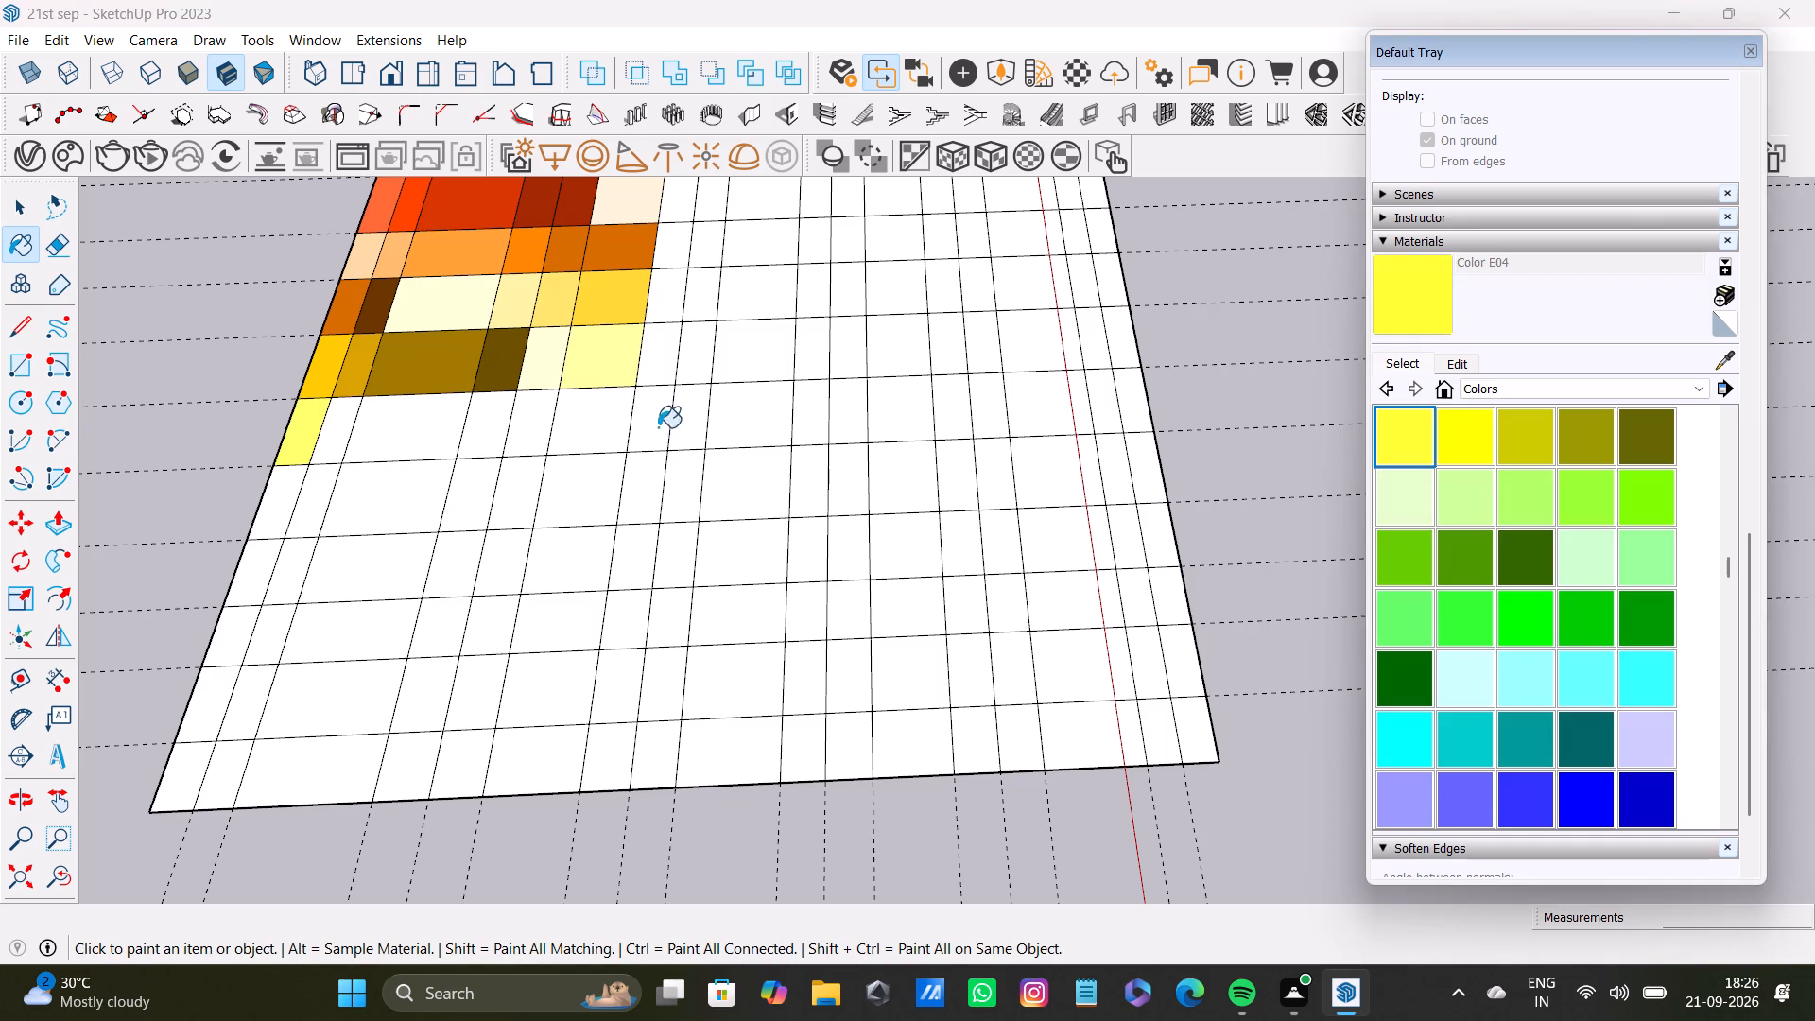
left_click(325, 424)
left_click(1461, 428)
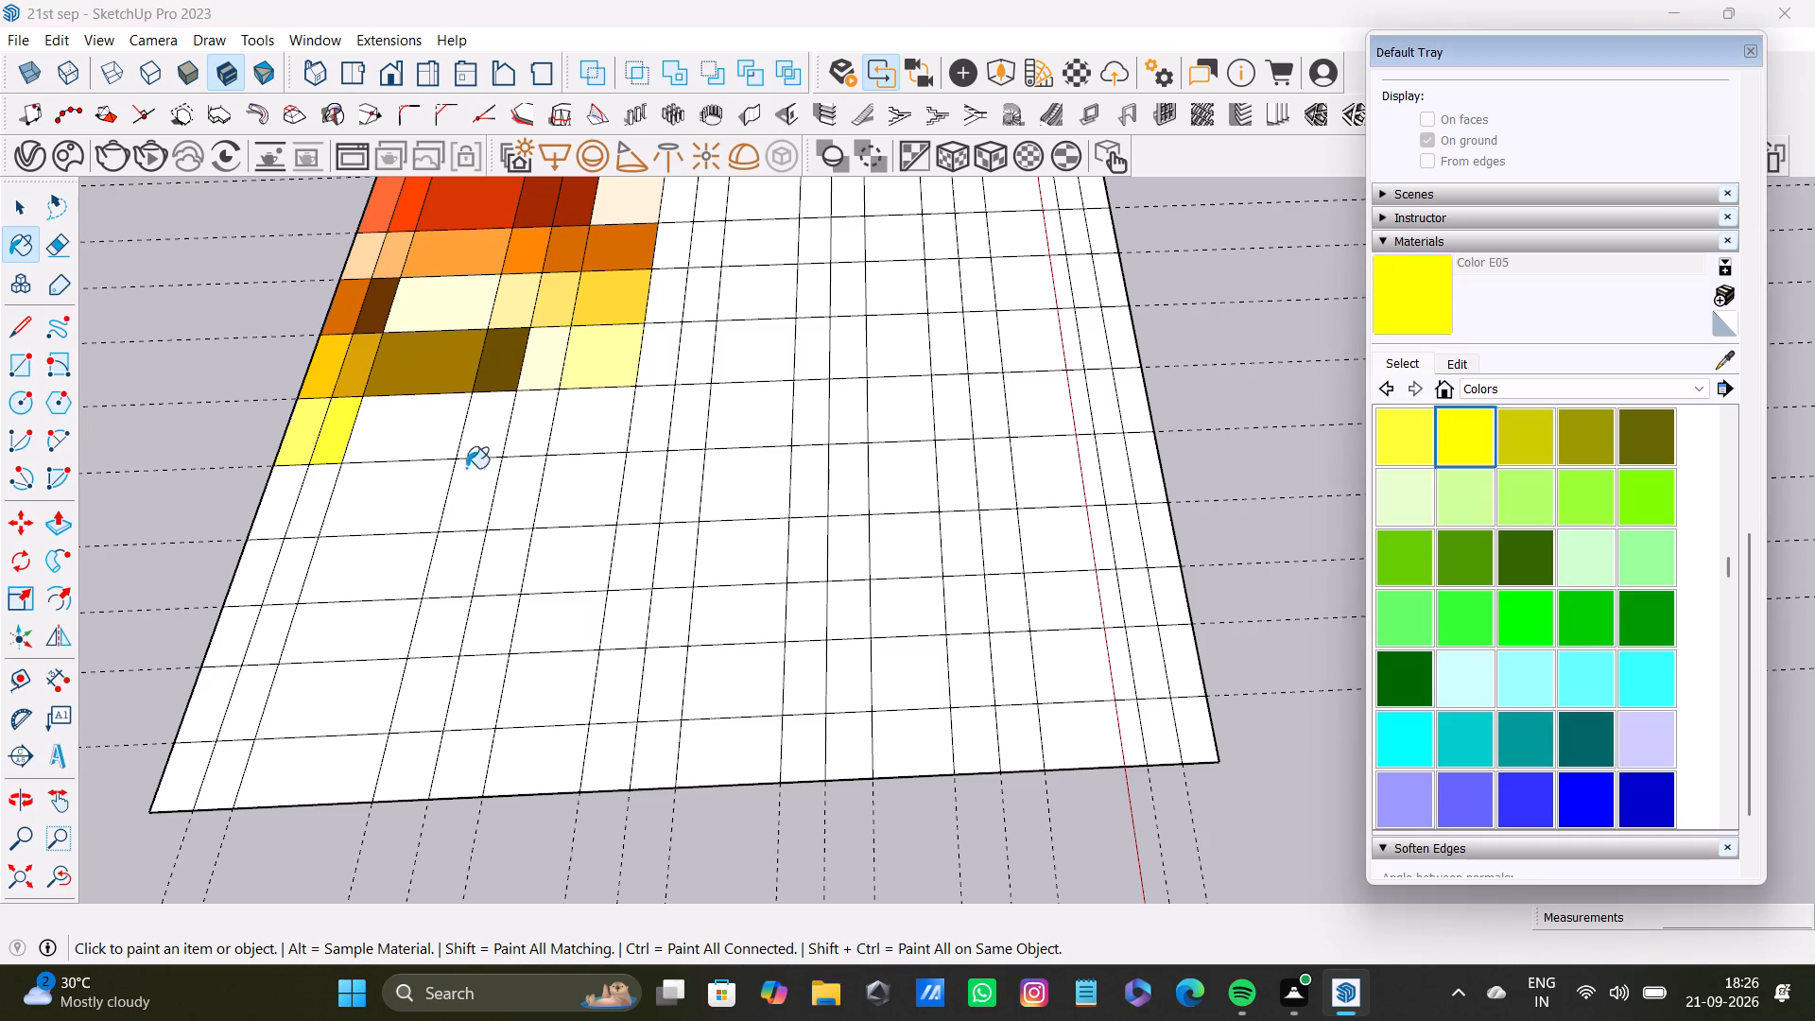
left_click(397, 445)
left_click(1518, 434)
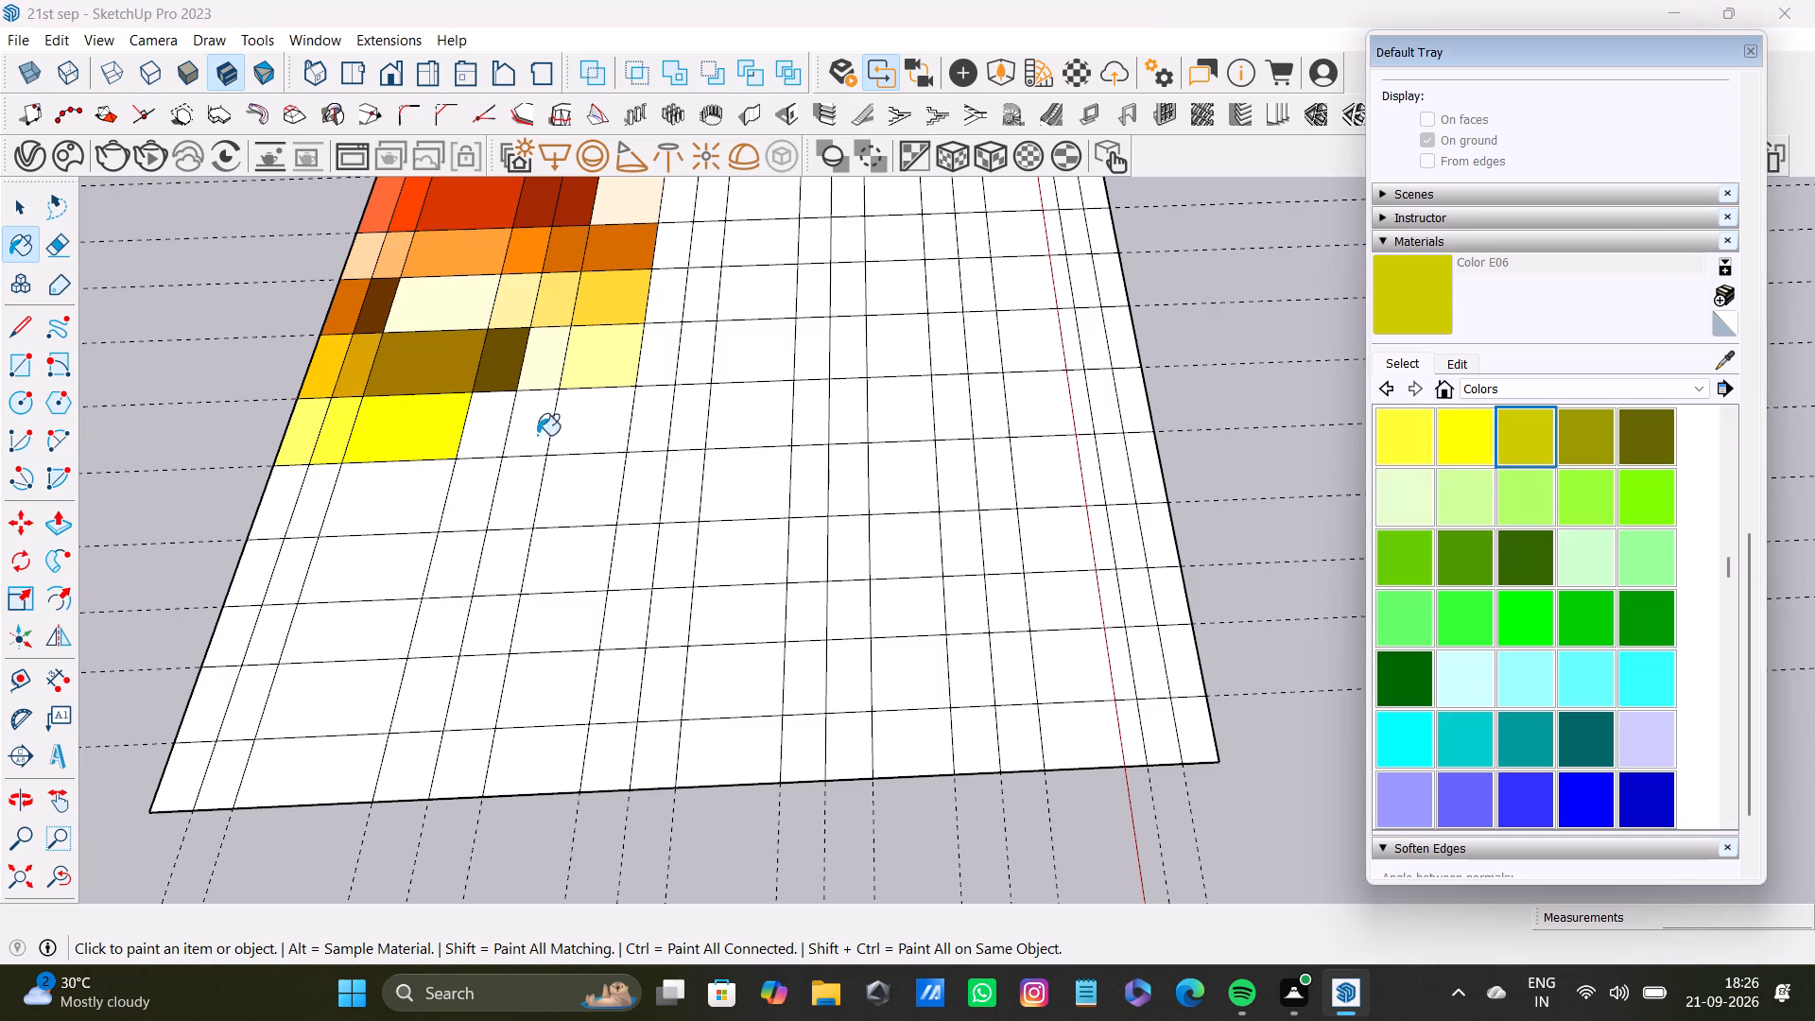
left_click(499, 432)
left_click(1580, 434)
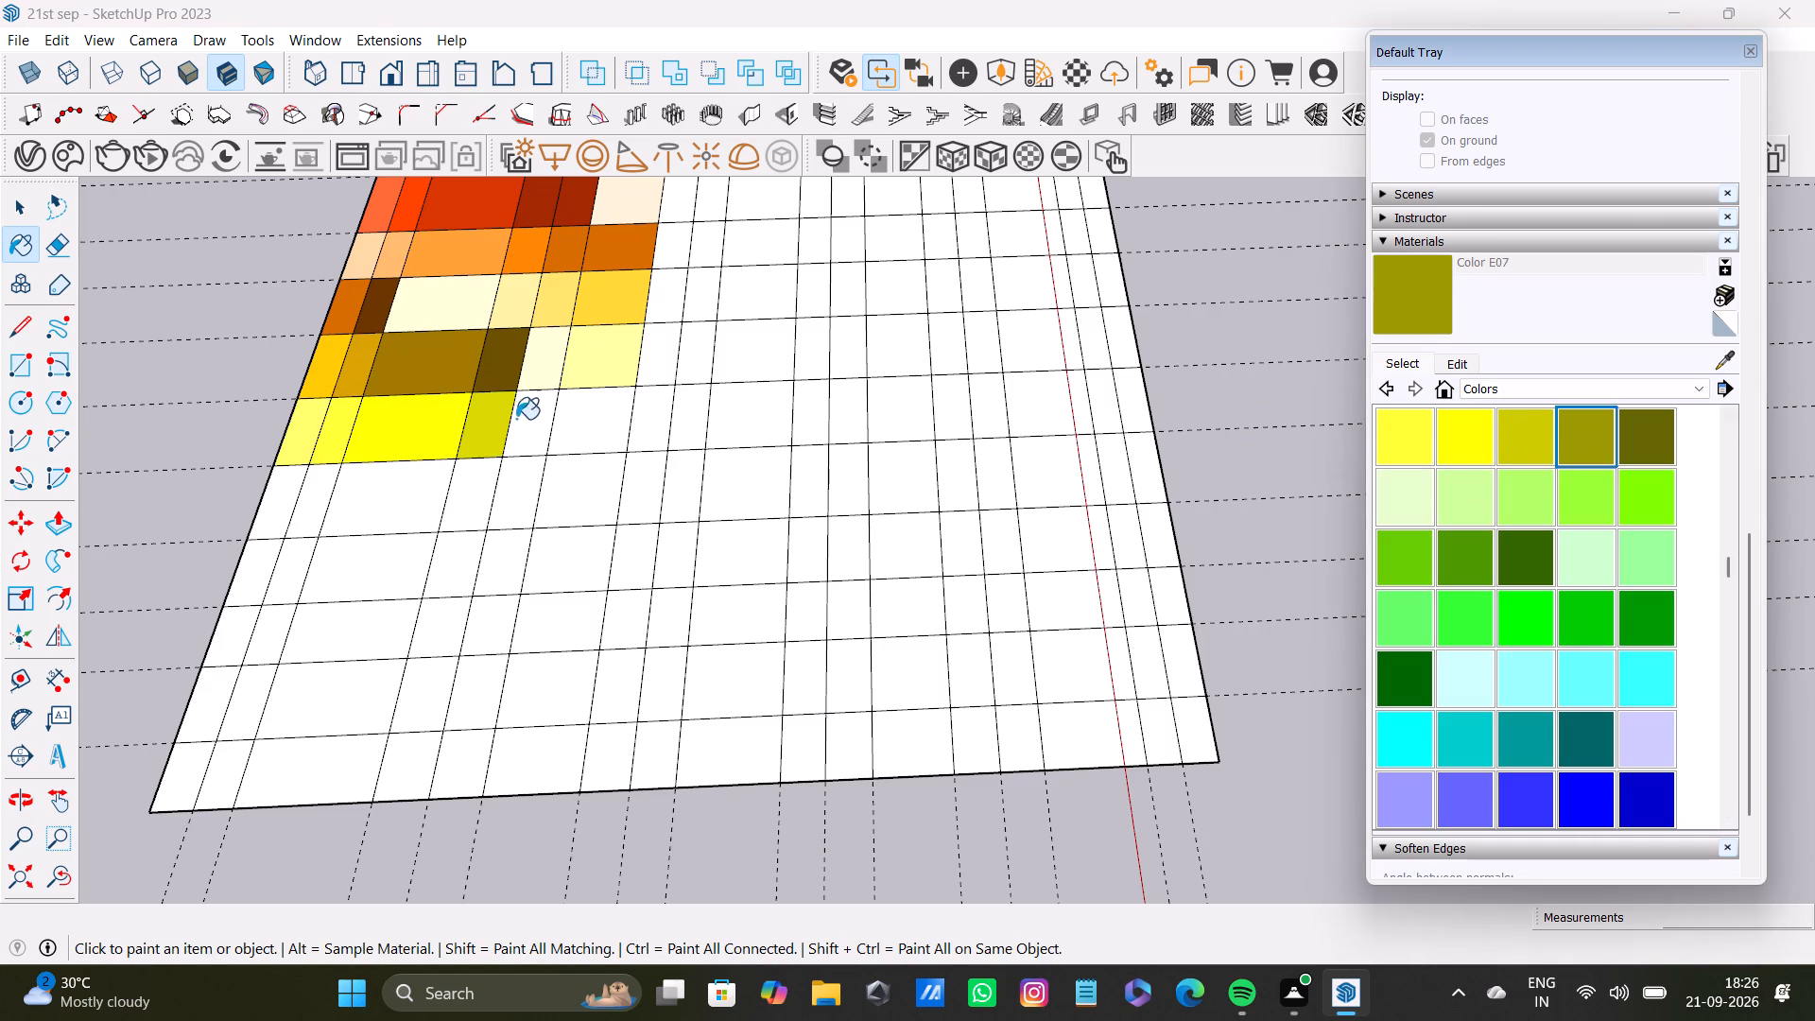
left_click(527, 419)
left_click(1659, 429)
left_click(577, 439)
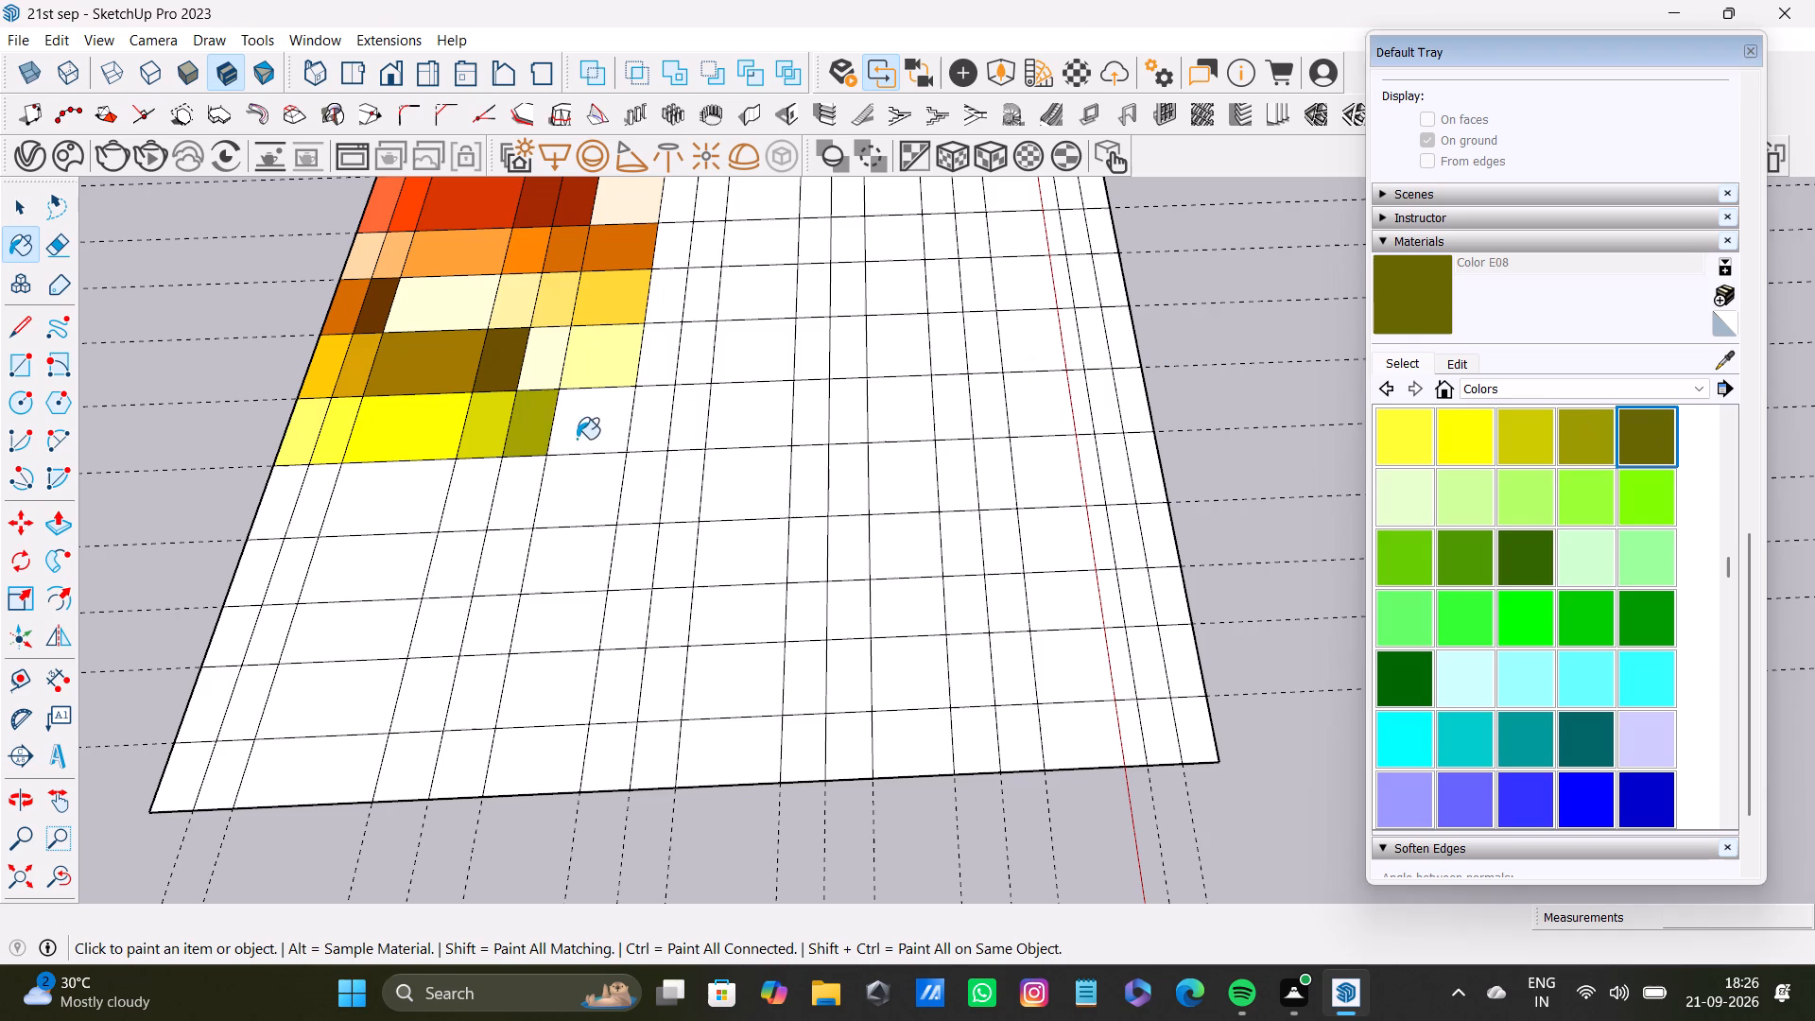
Paint the eighth row's six cells in order with Color F01, F02, F03, F04, F05 and F06.
left_click(1390, 510)
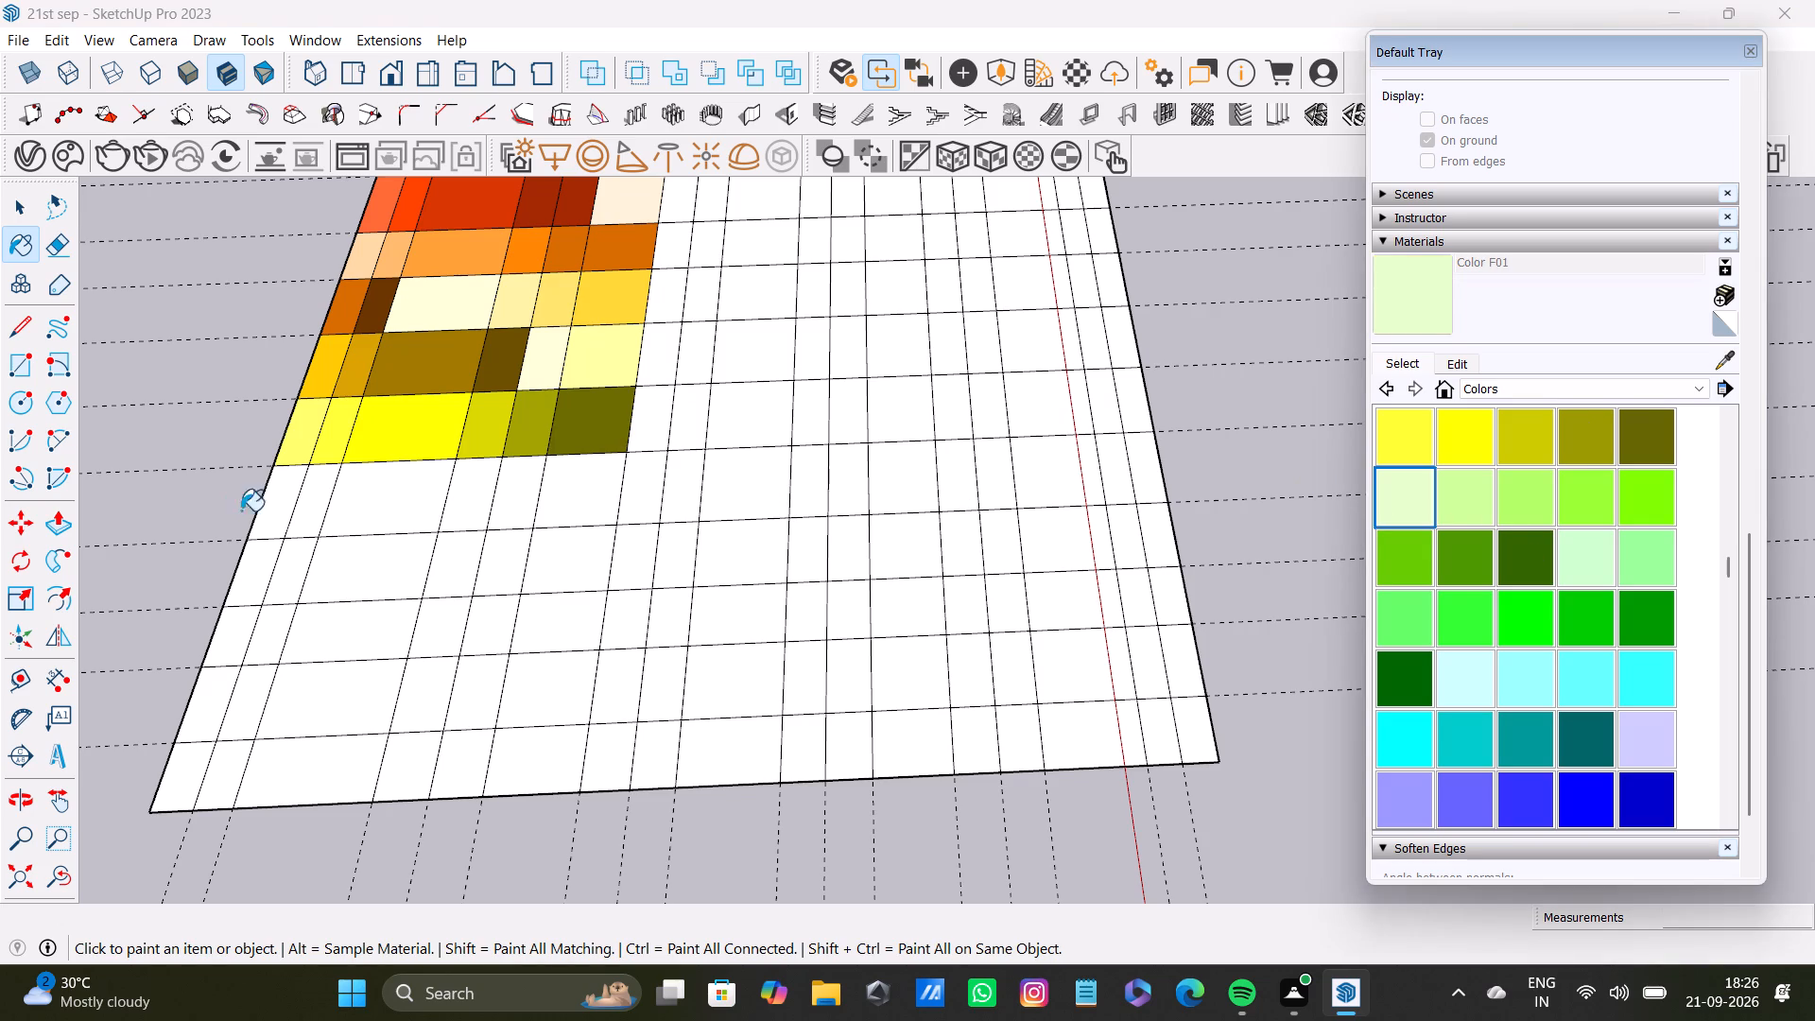
left_click(268, 510)
left_click(1442, 501)
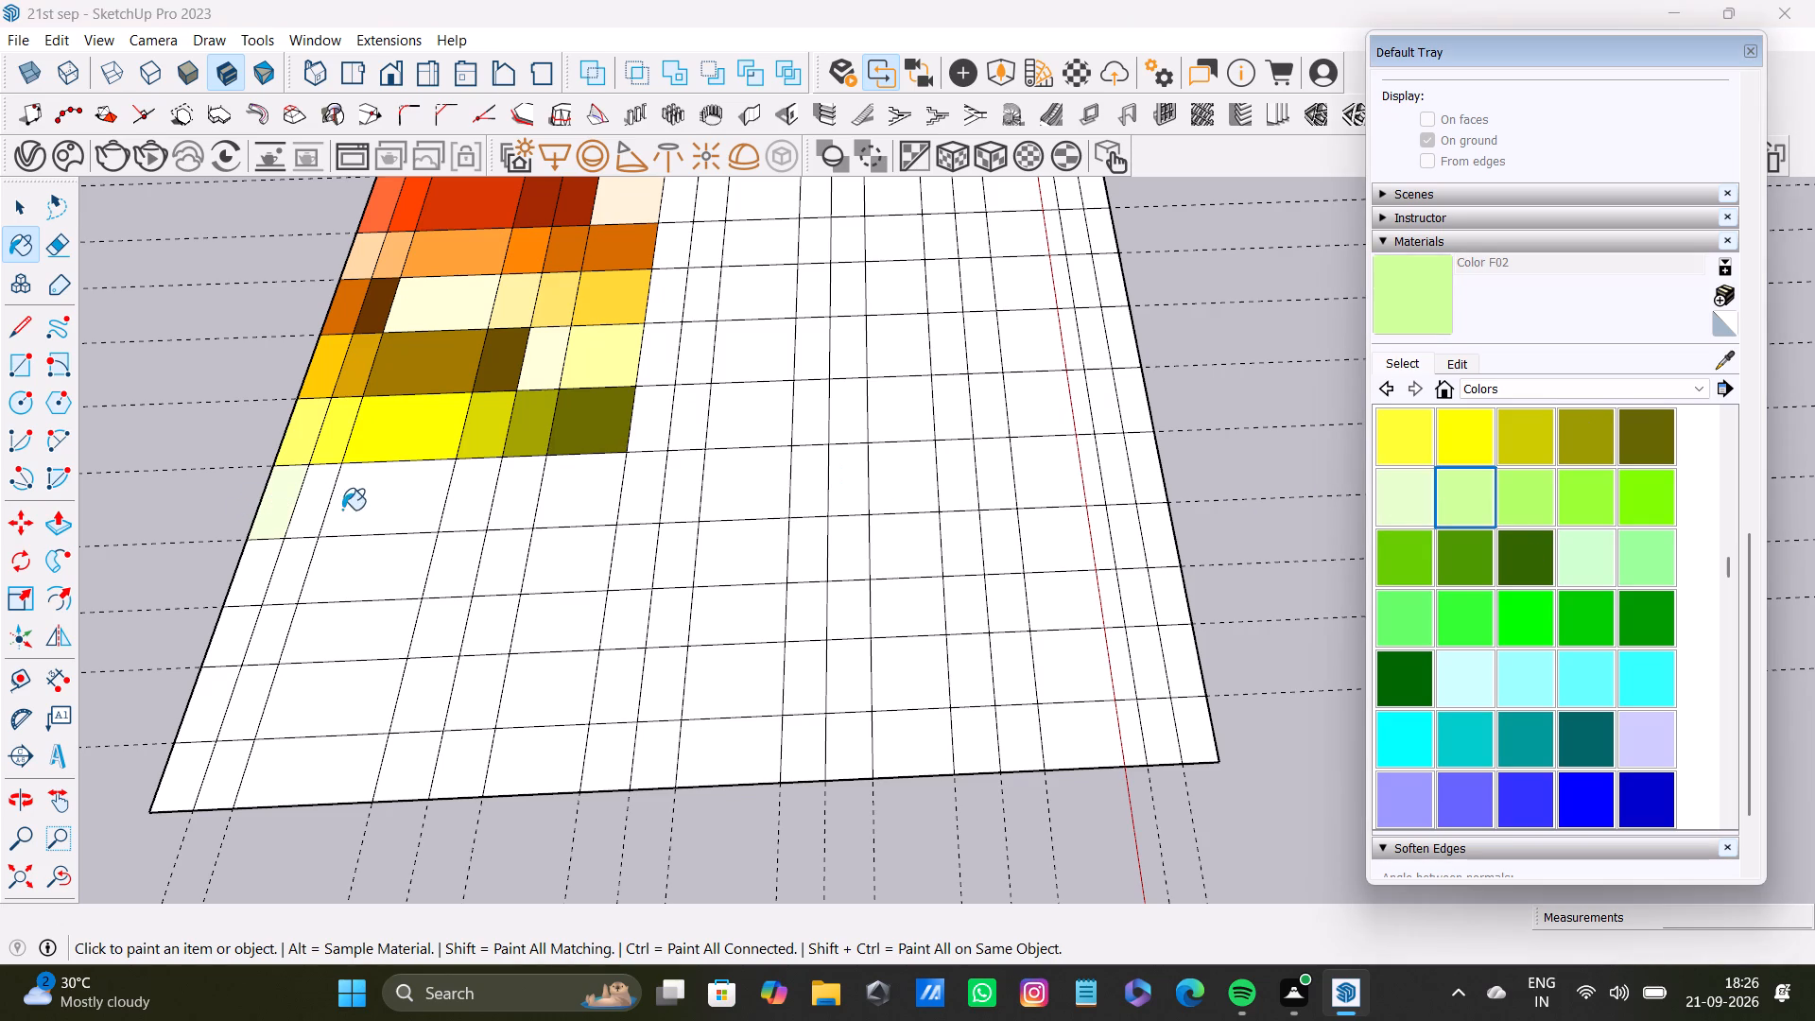
left_click(313, 510)
left_click(1526, 504)
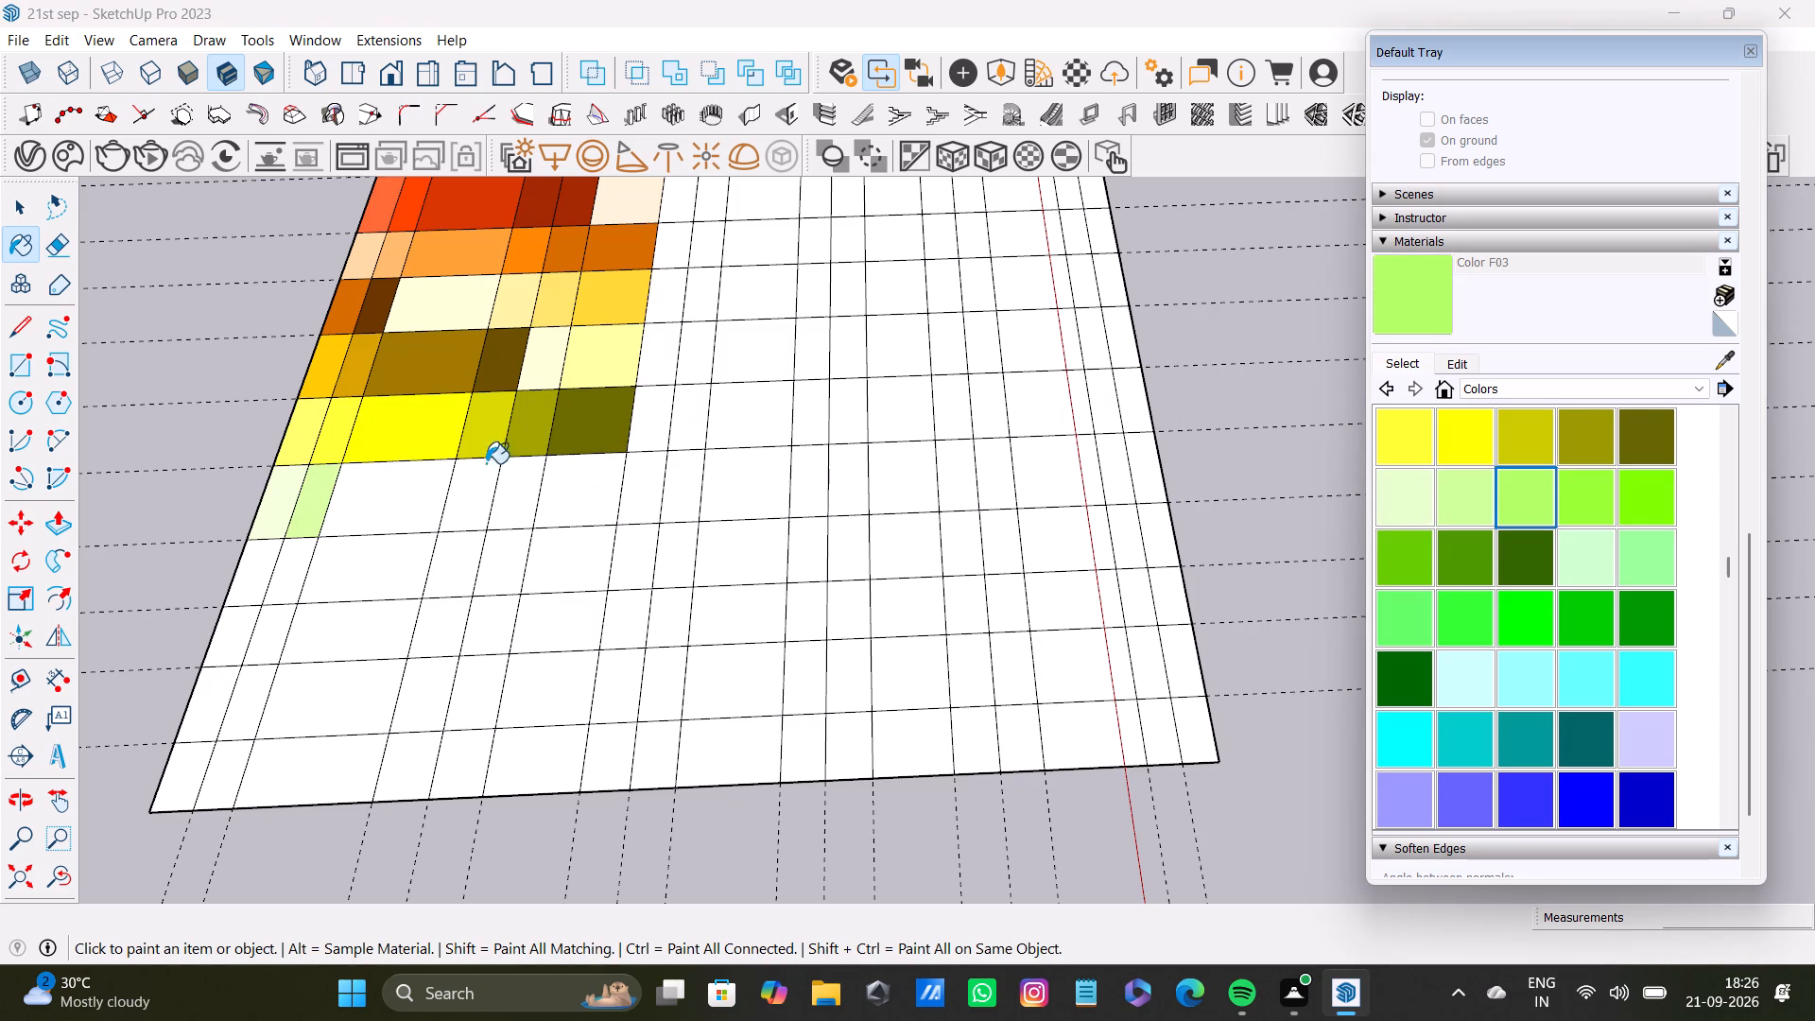
left_click(413, 508)
left_click(1592, 501)
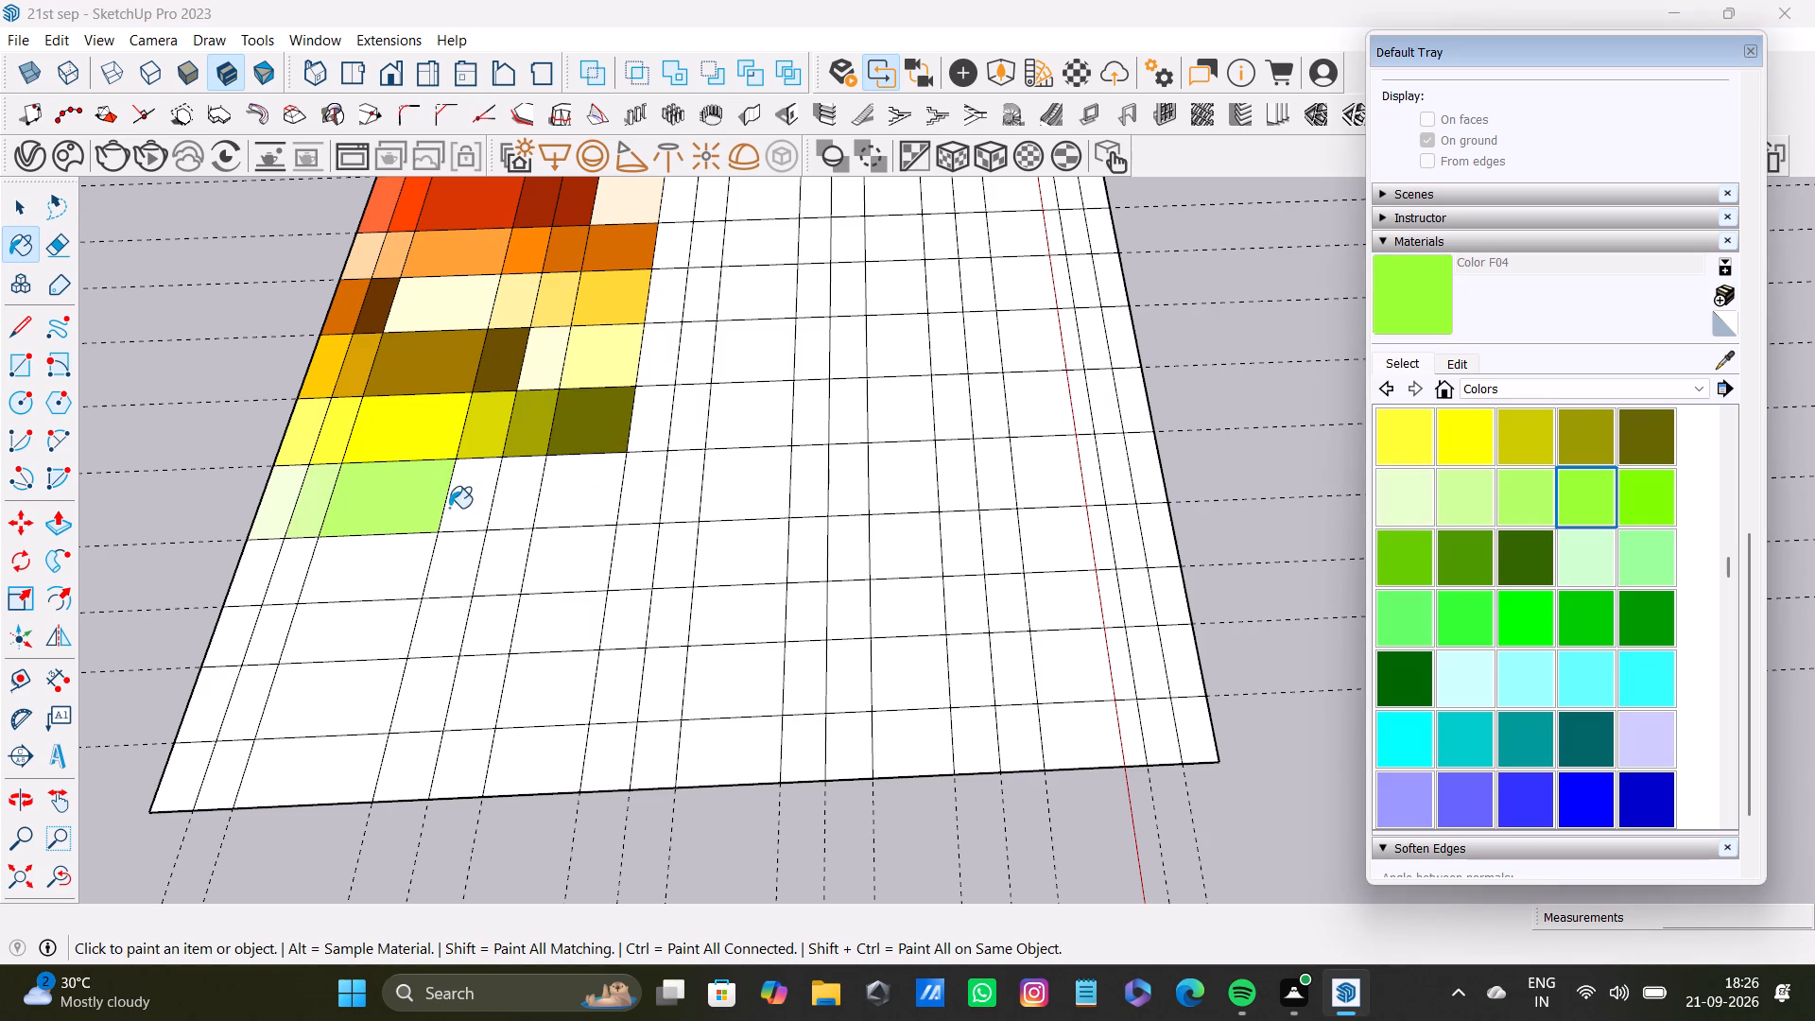
left_click(448, 507)
left_click(1640, 491)
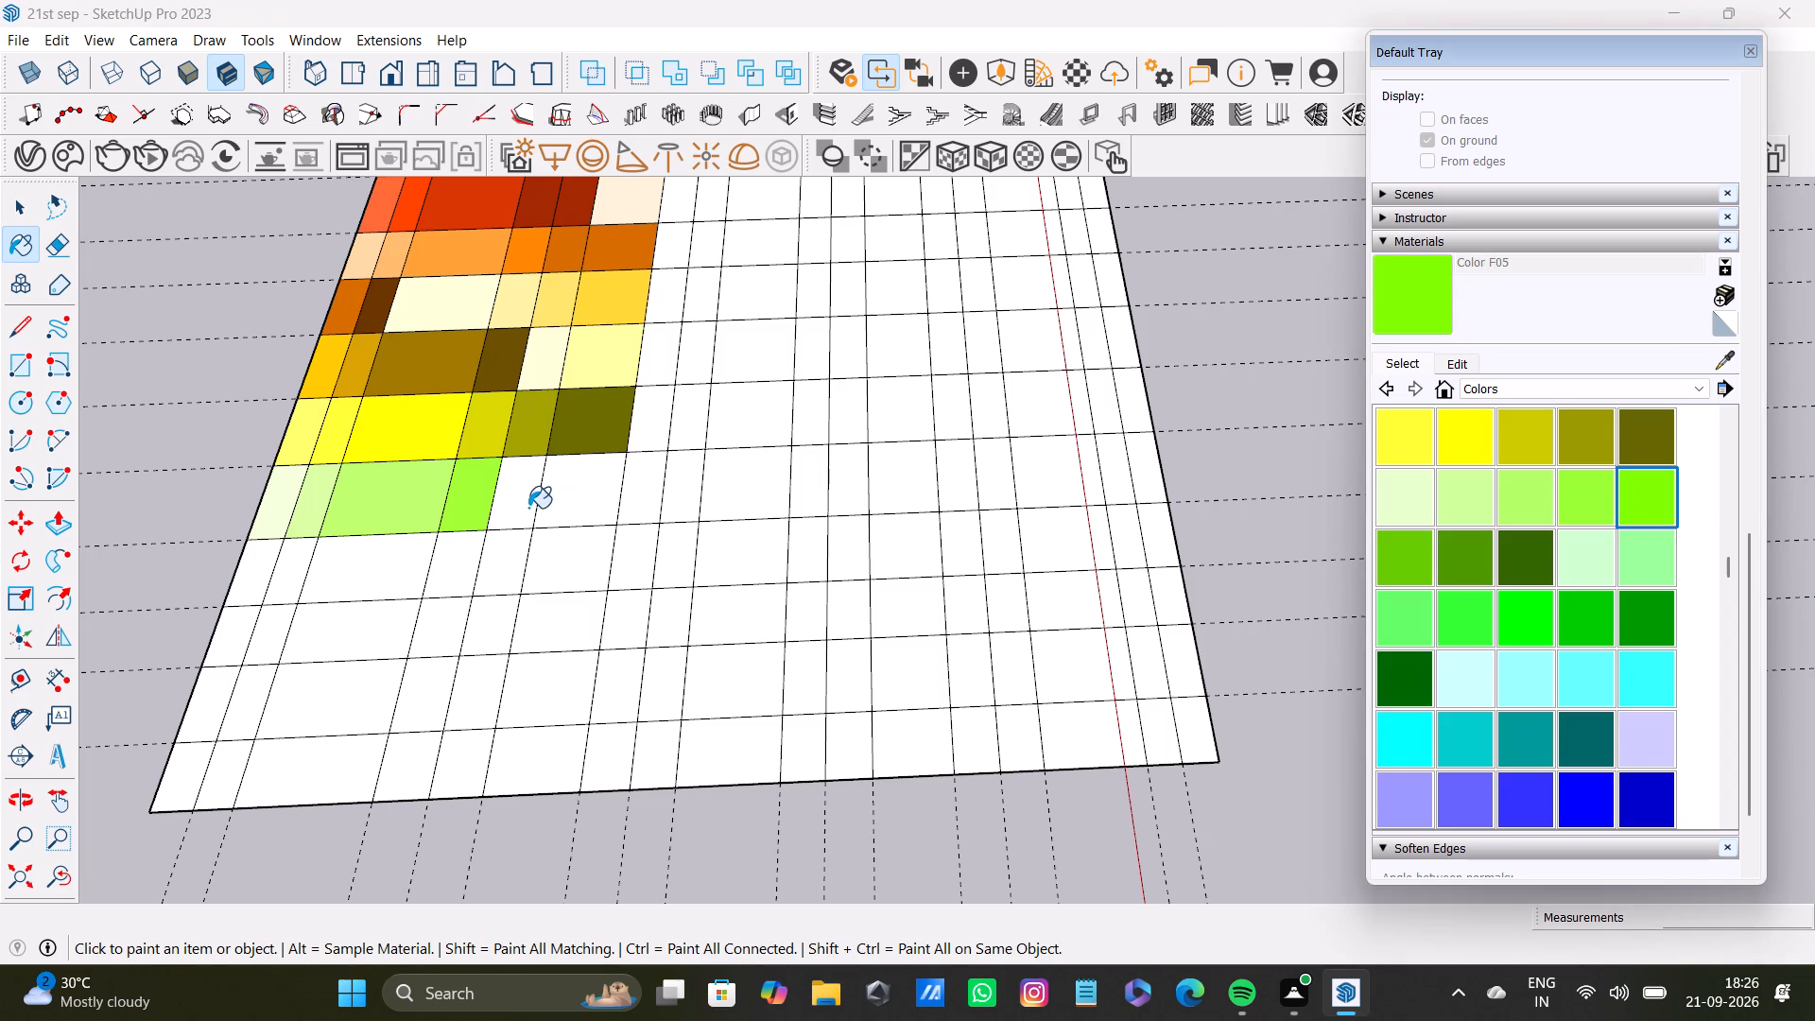
left_click(527, 508)
left_click(1417, 561)
left_click(572, 488)
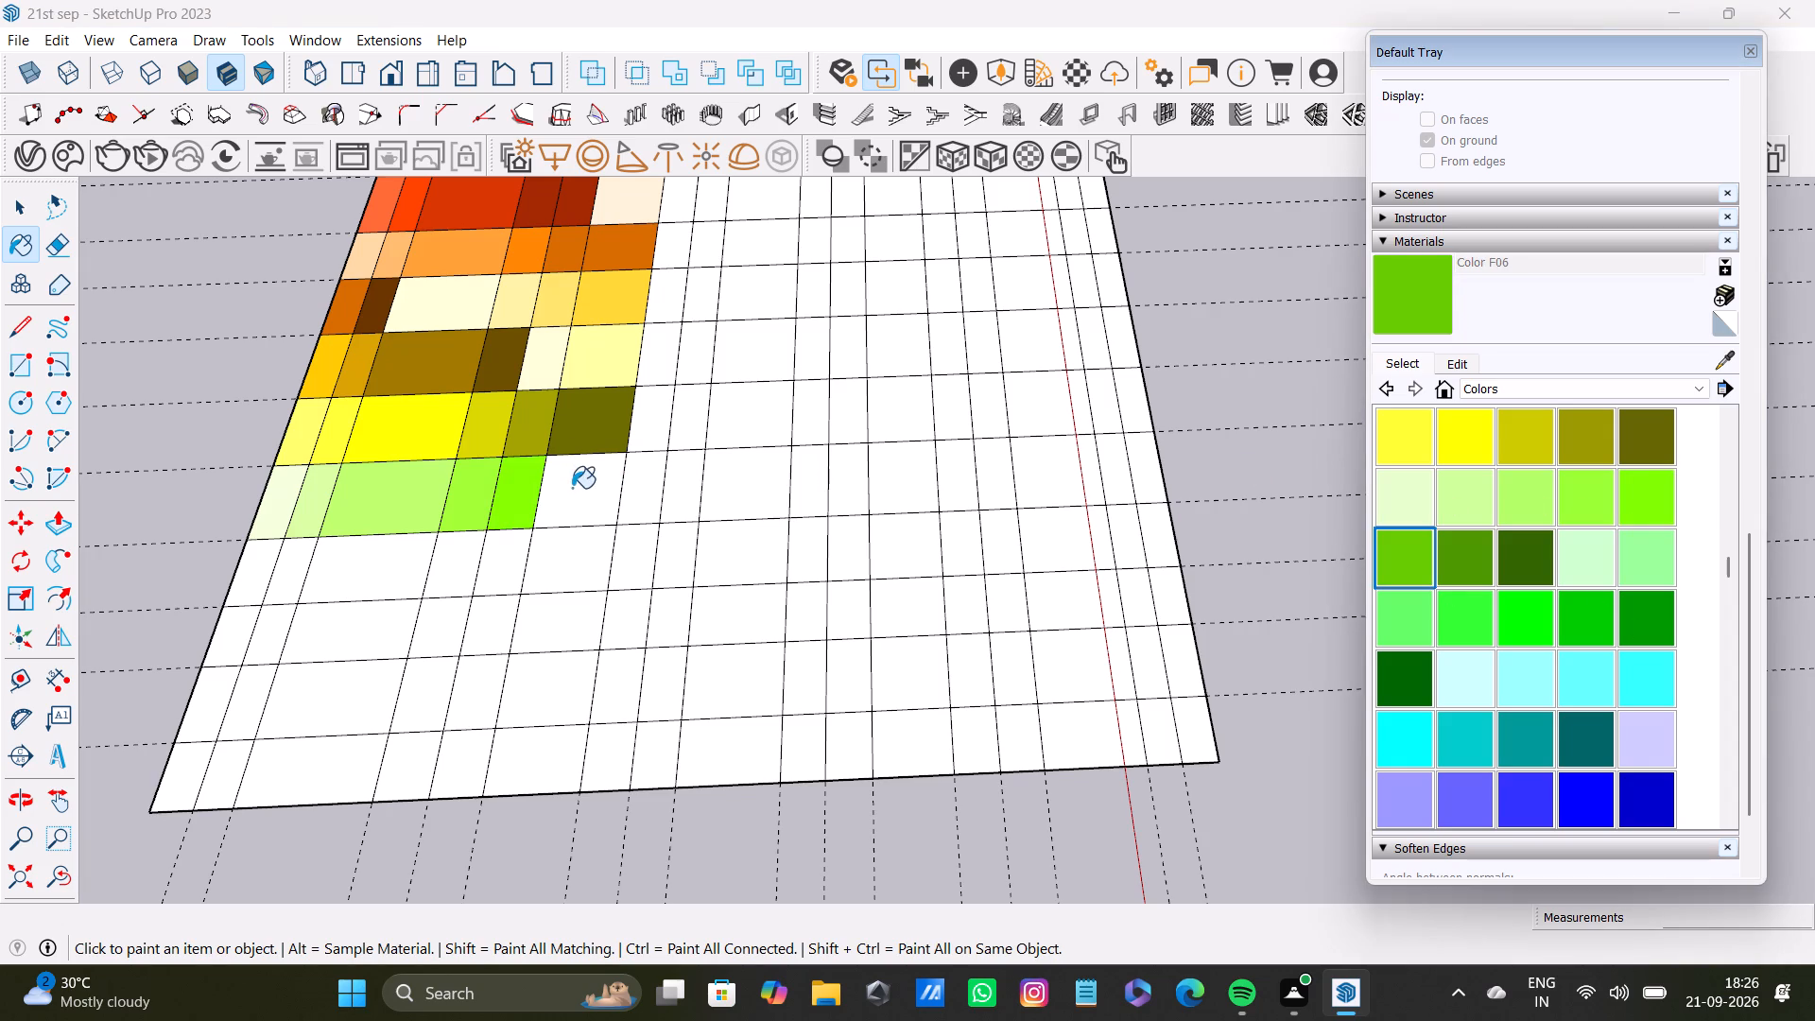
Paint the ninth row's first cell with Color F07.
left_click(1484, 559)
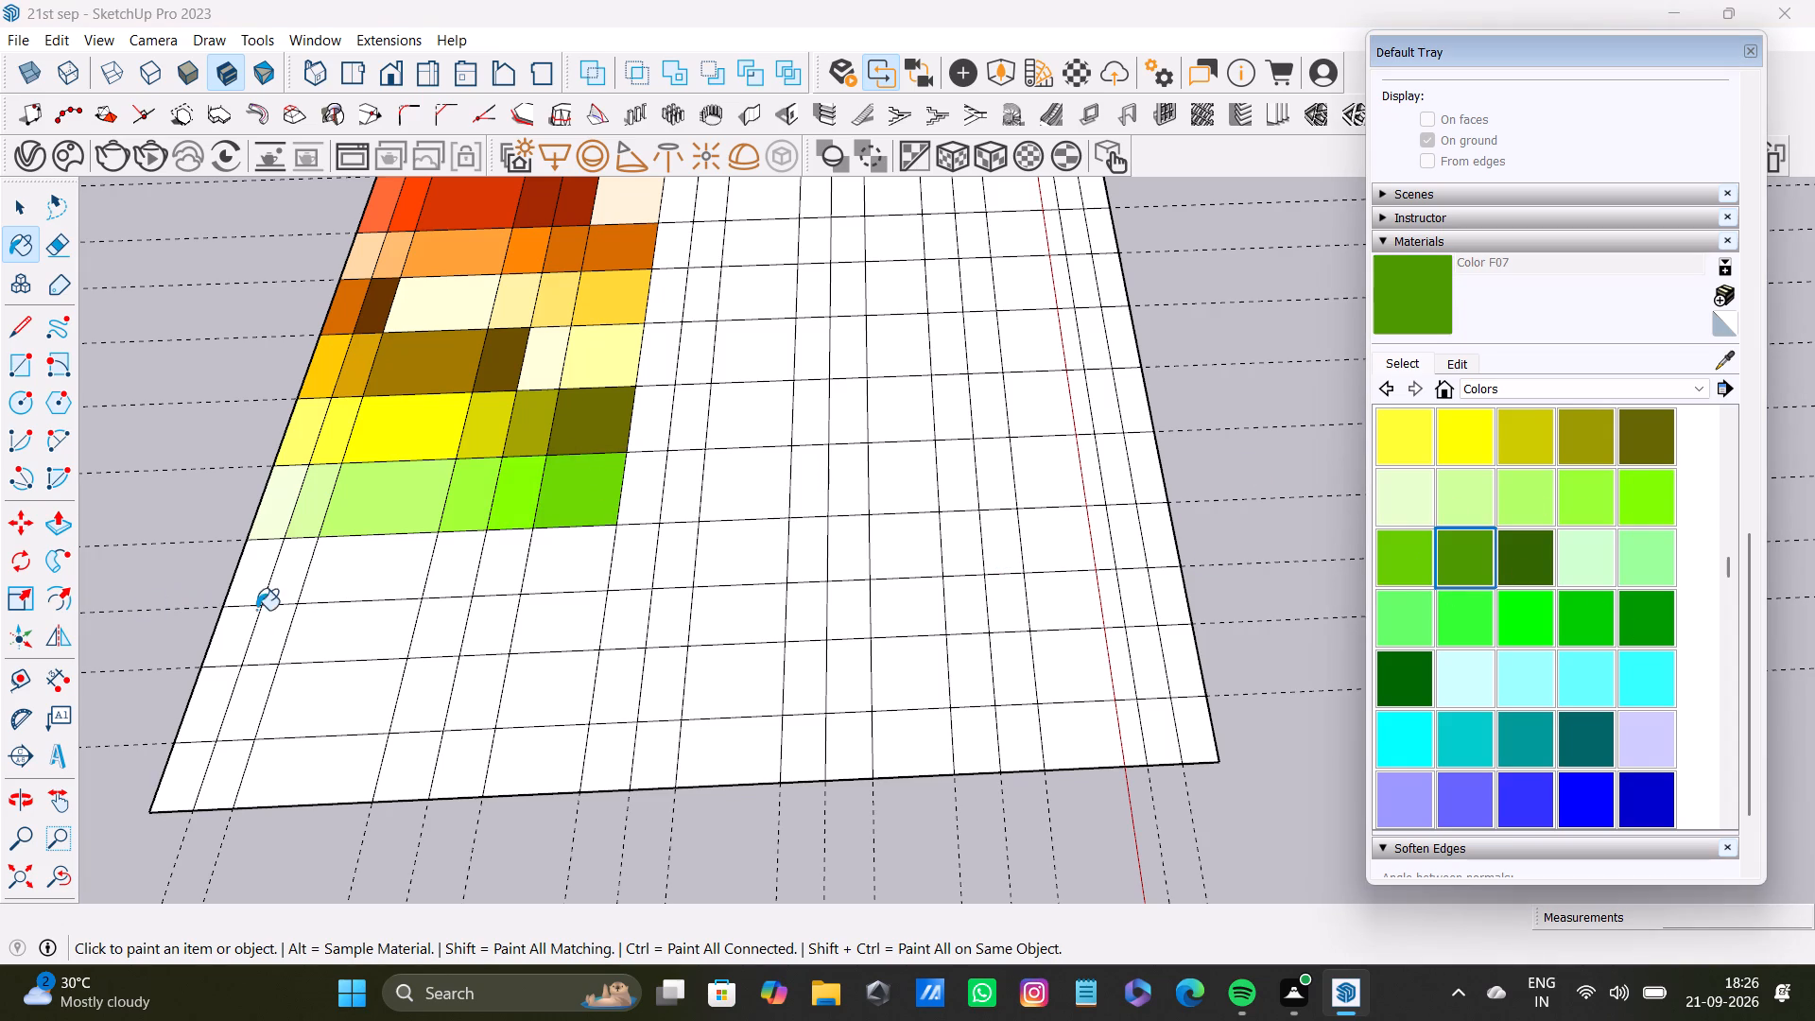
left_click(241, 585)
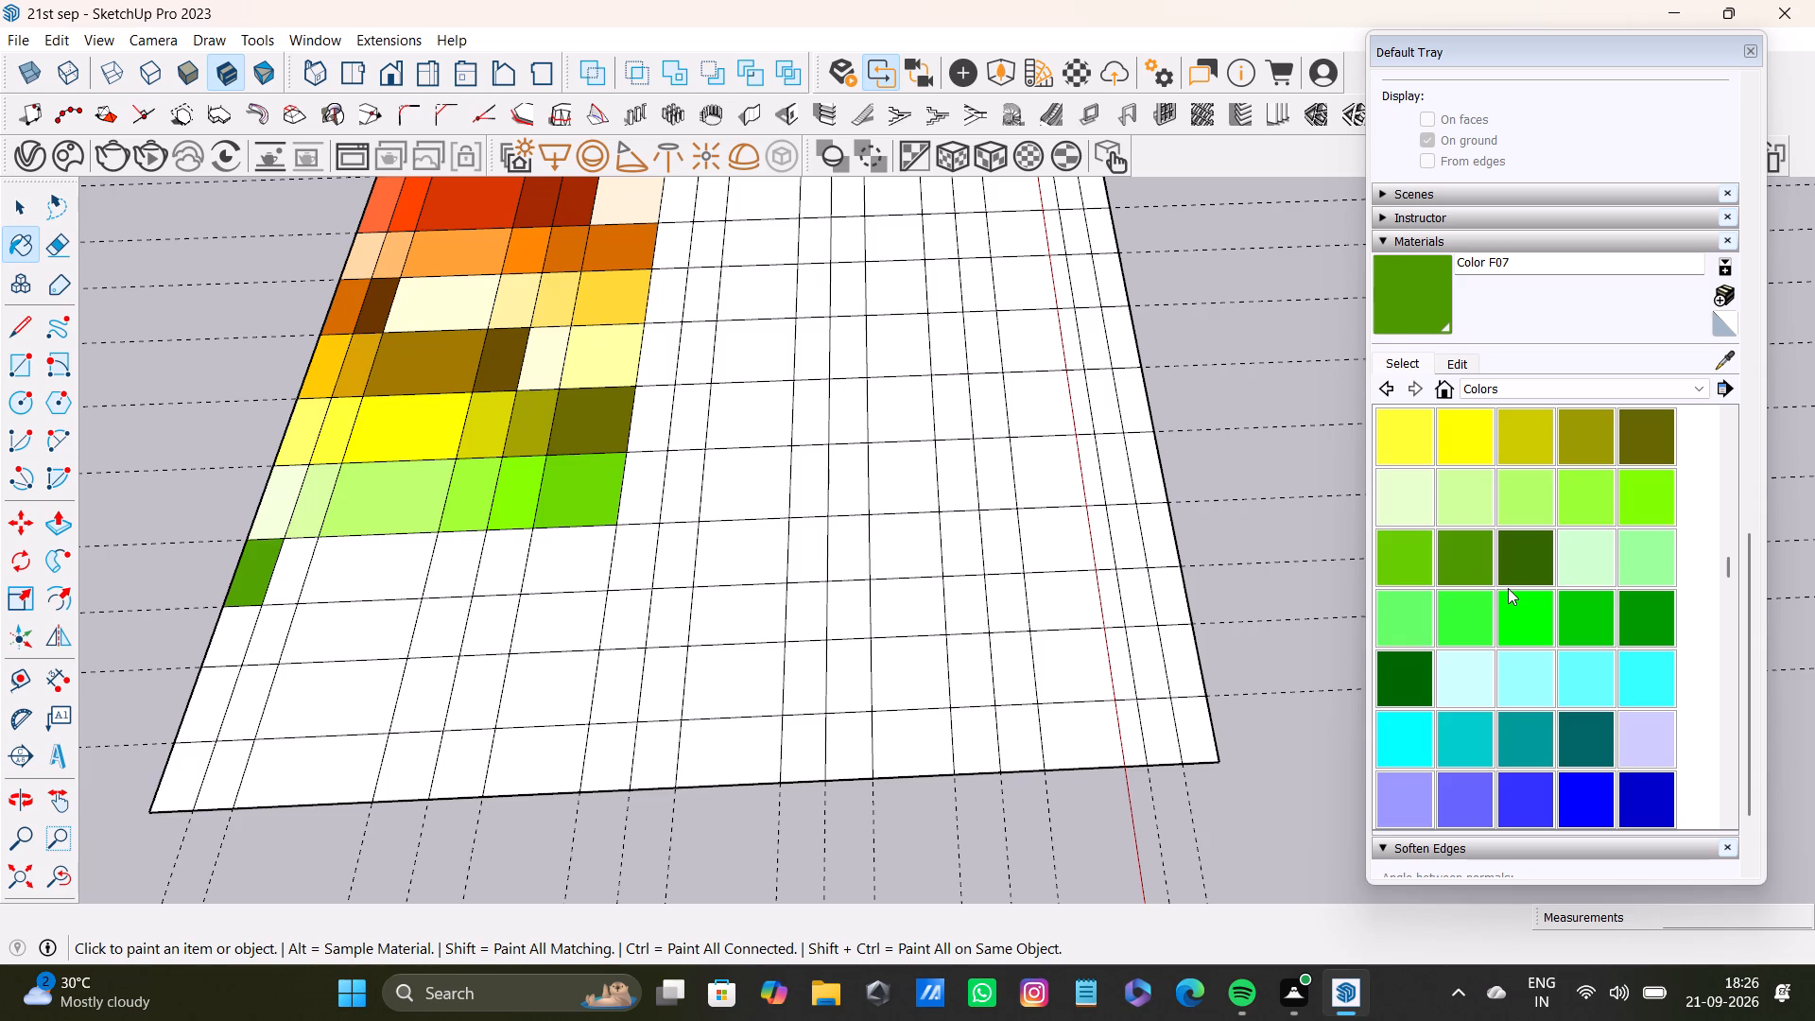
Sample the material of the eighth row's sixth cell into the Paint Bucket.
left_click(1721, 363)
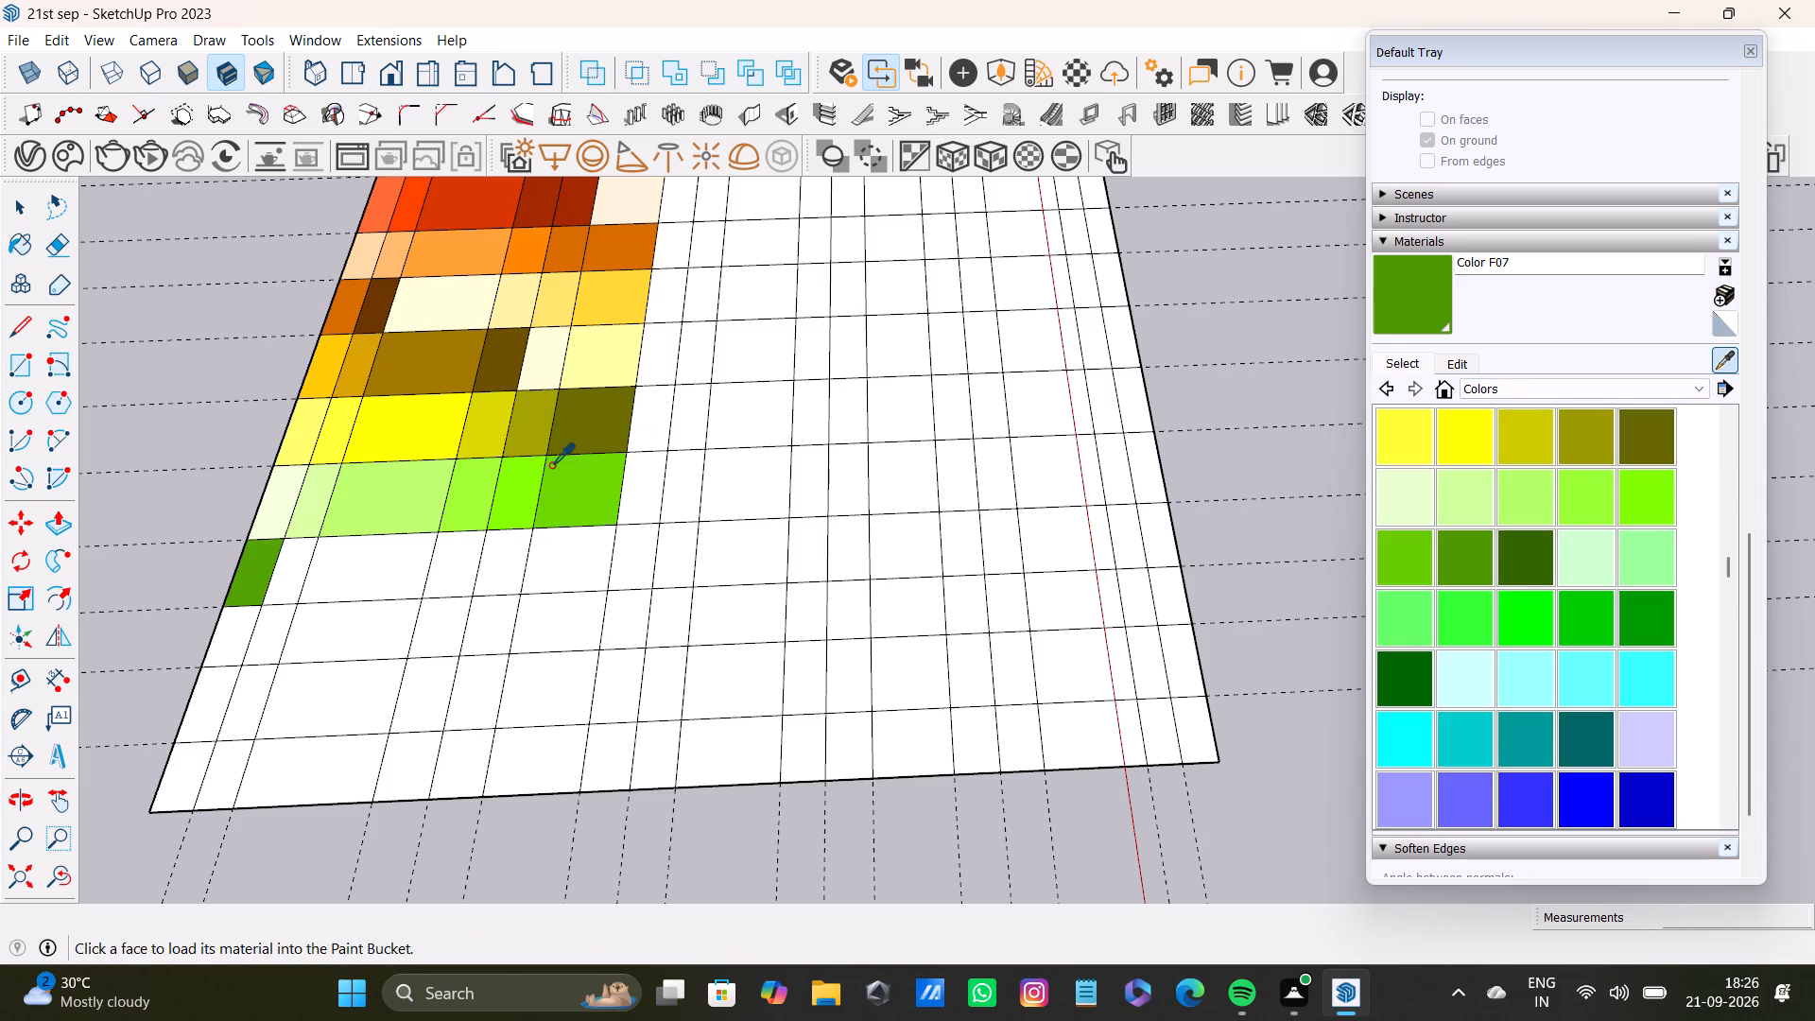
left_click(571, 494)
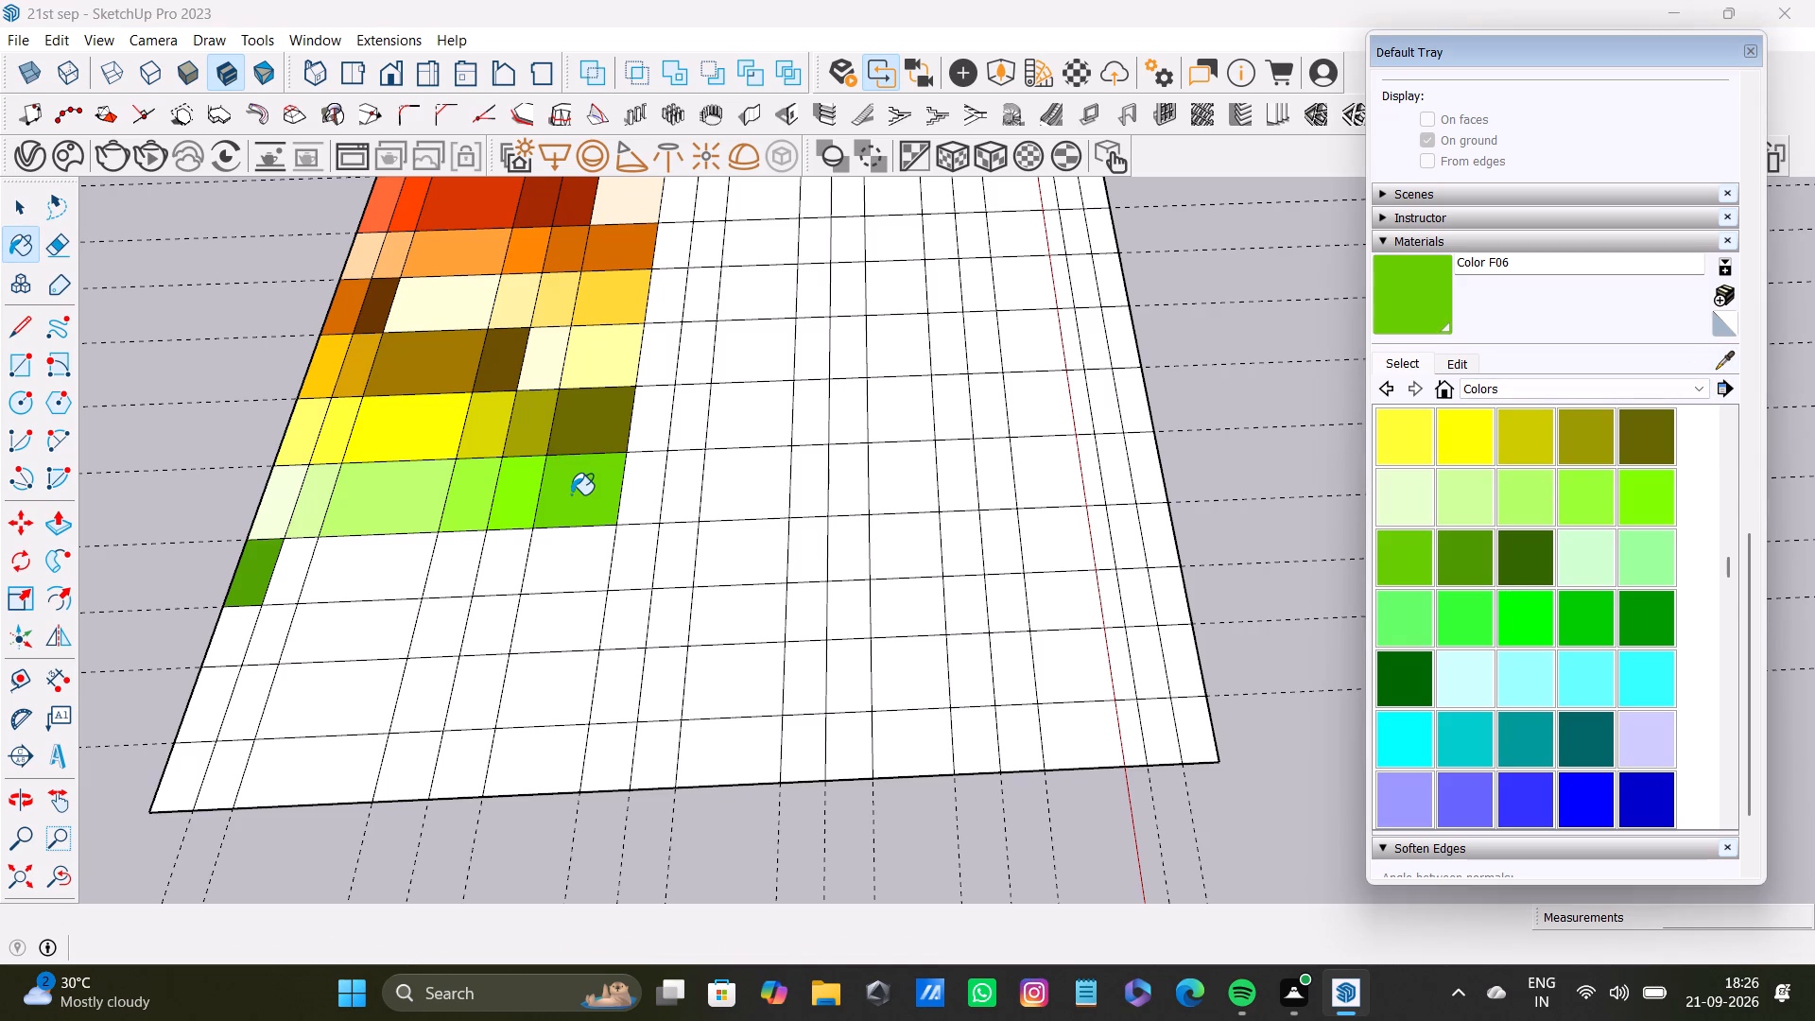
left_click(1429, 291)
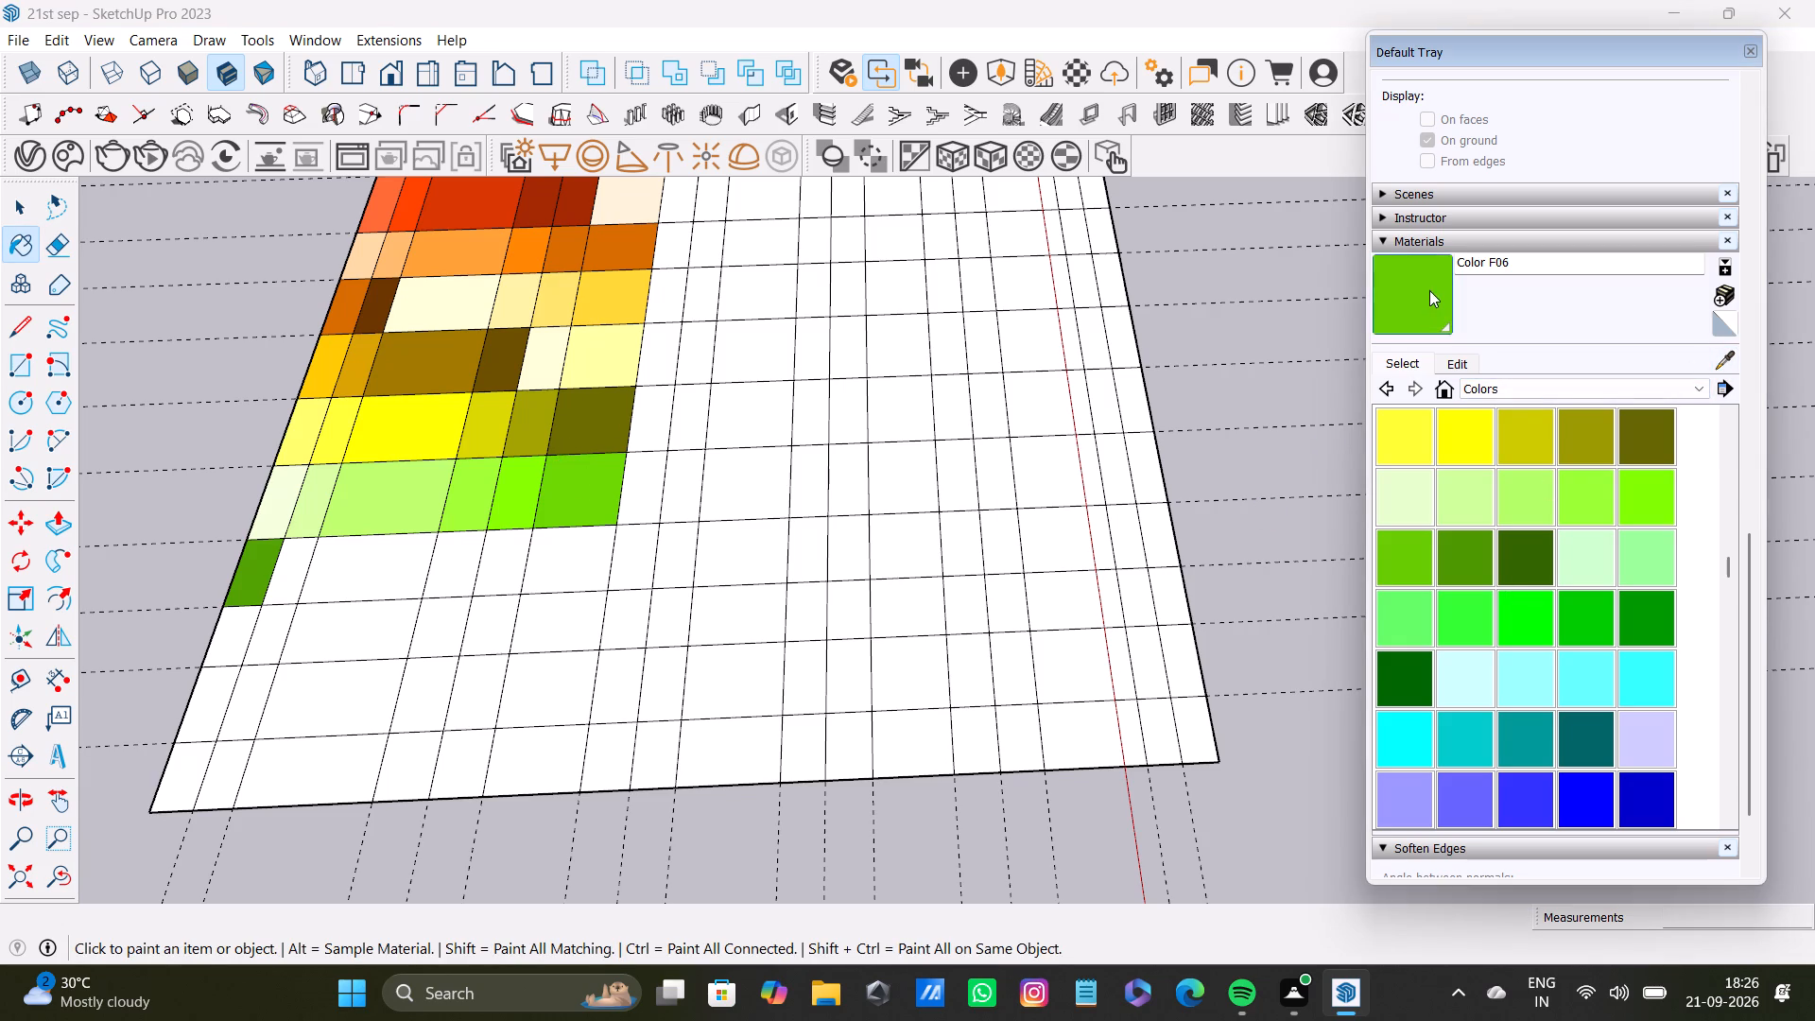
Paint the ninth row's second cell with Color G07.
left_click(1582, 622)
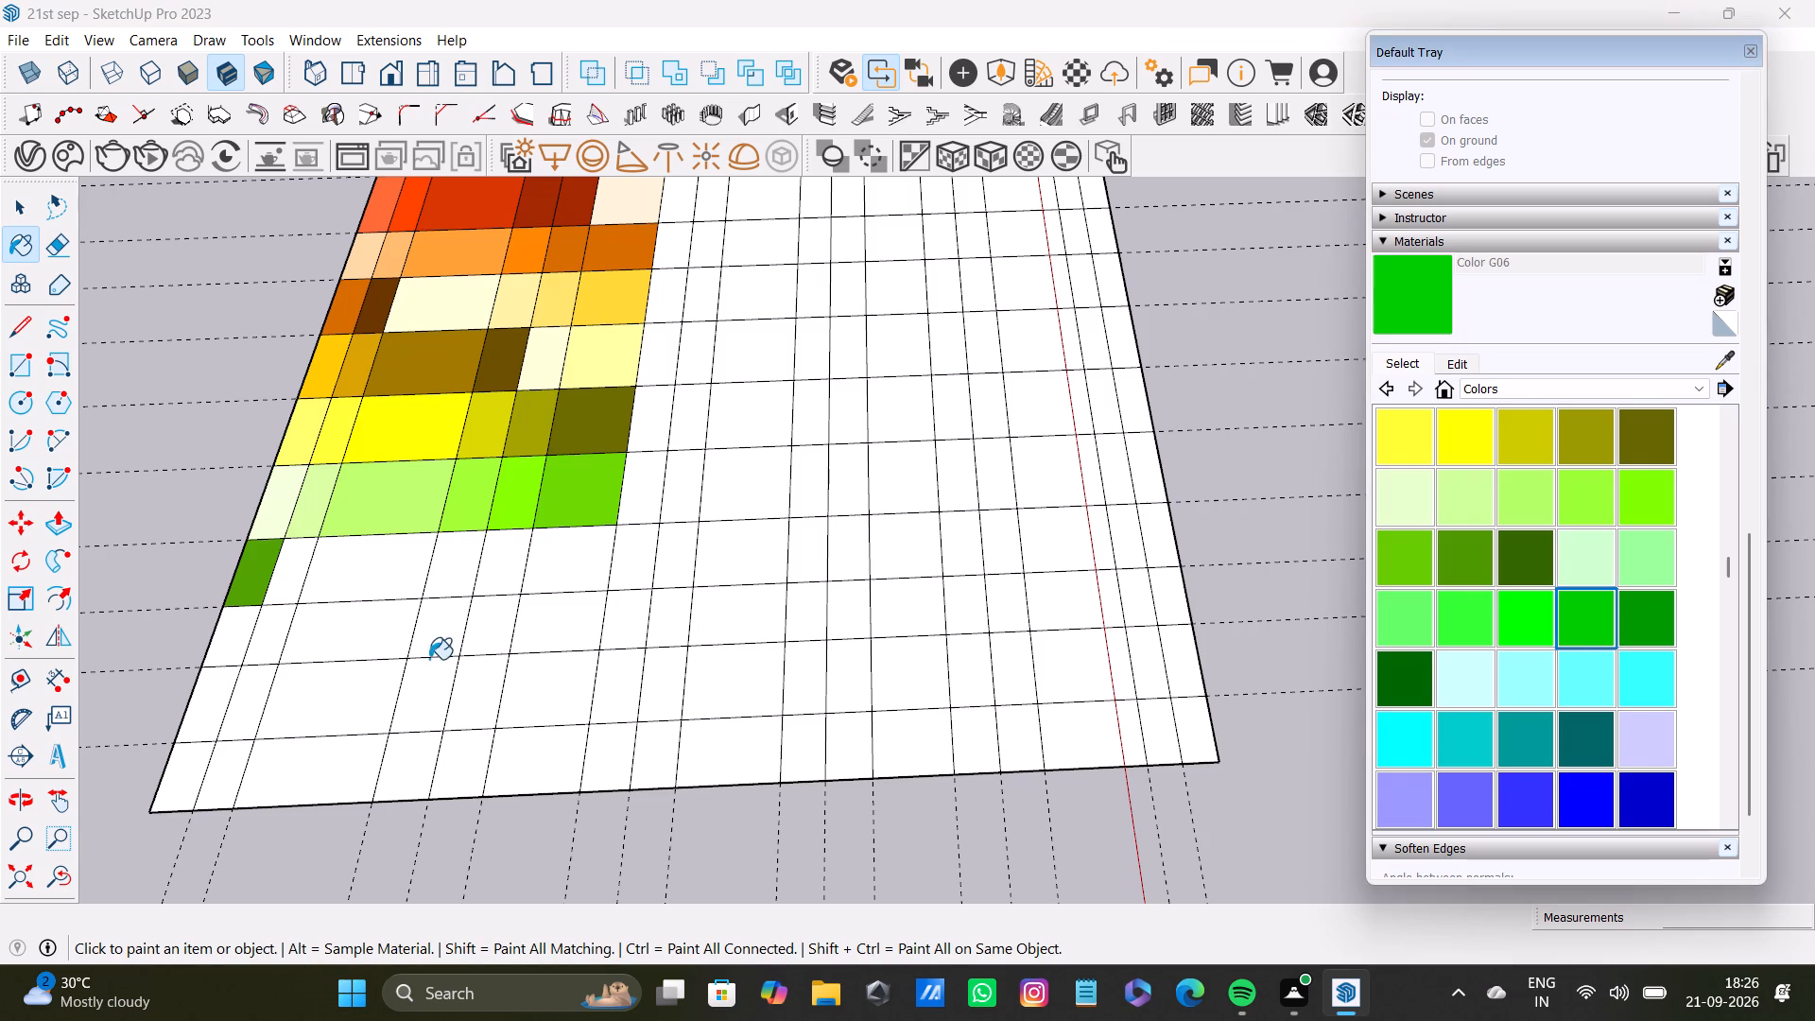
left_click(1625, 602)
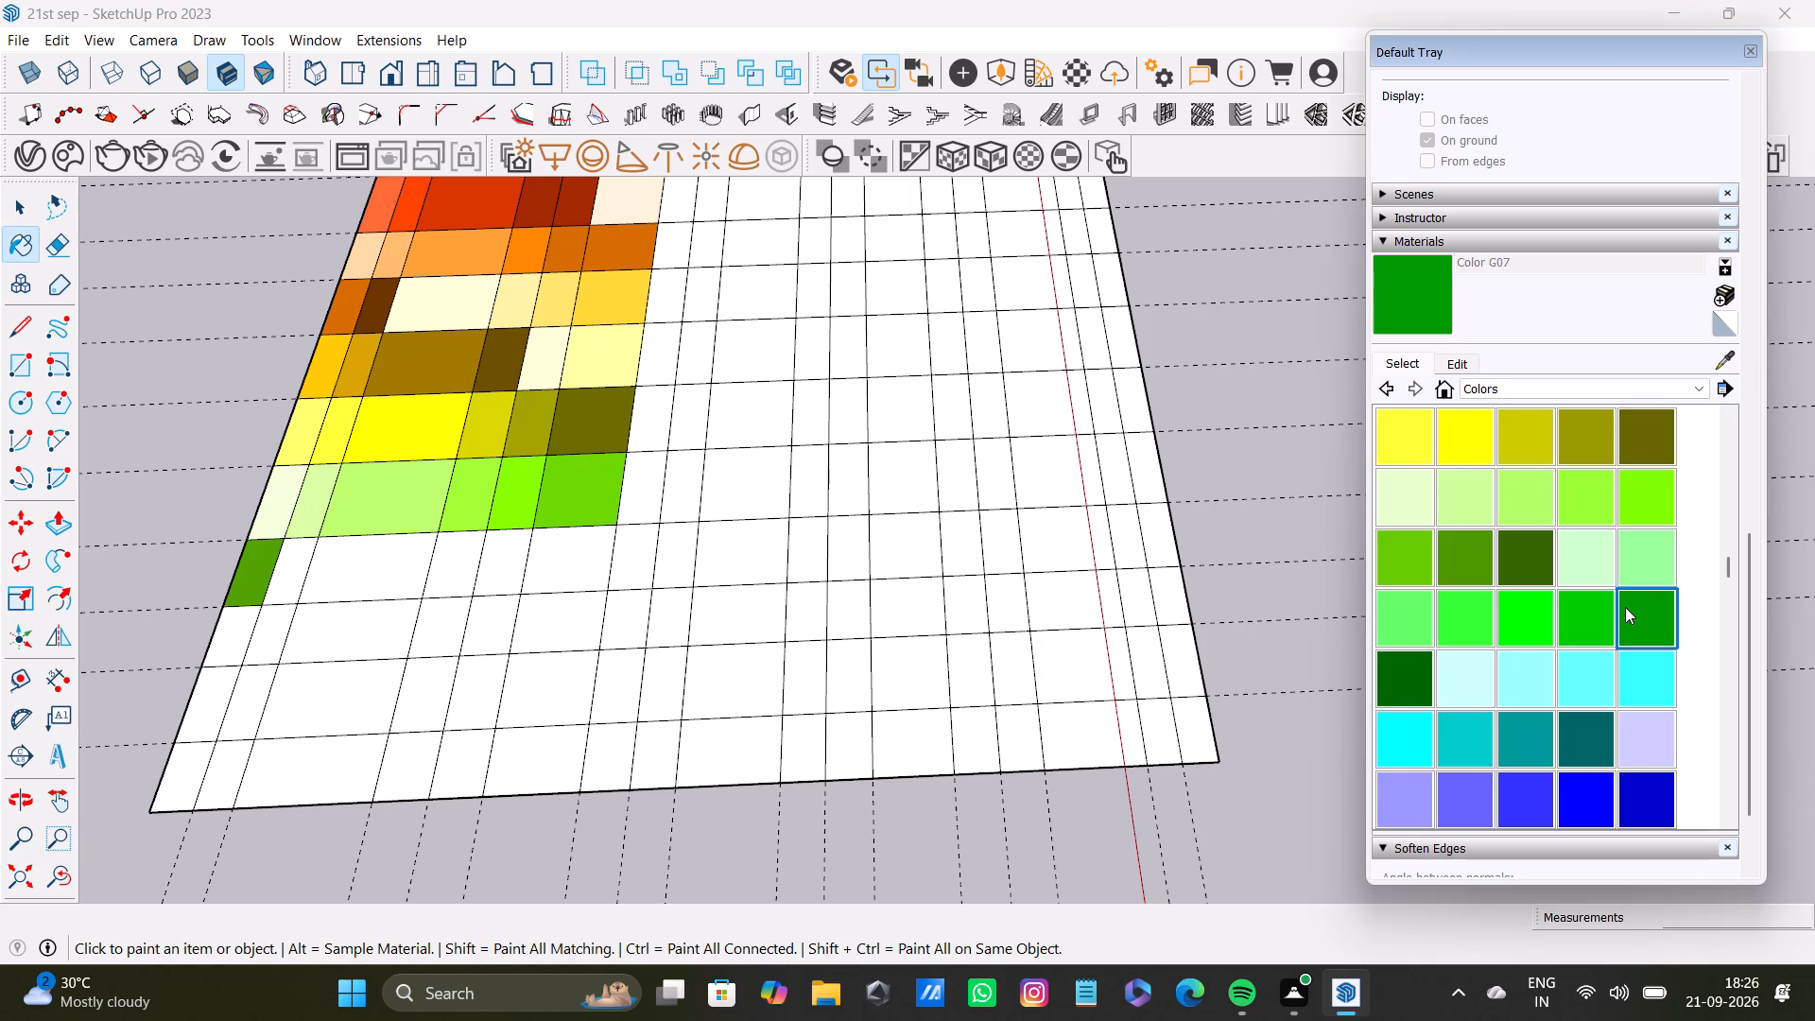
left_click(300, 557)
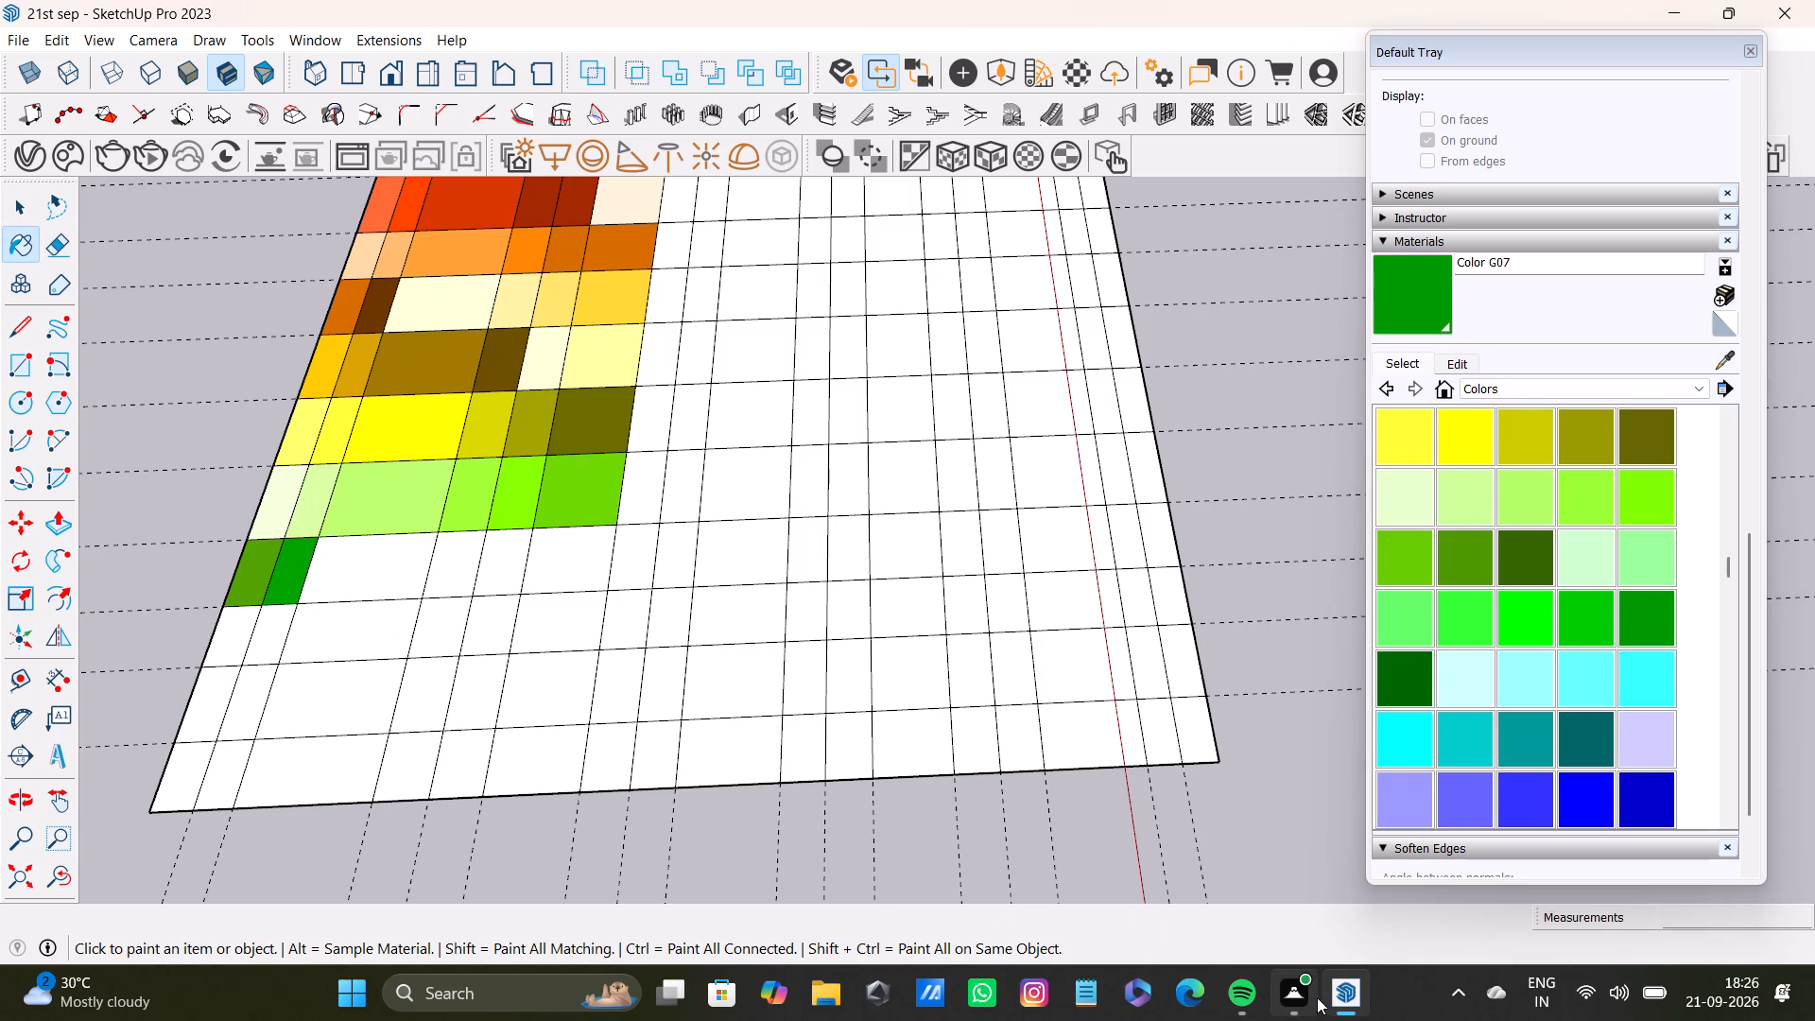
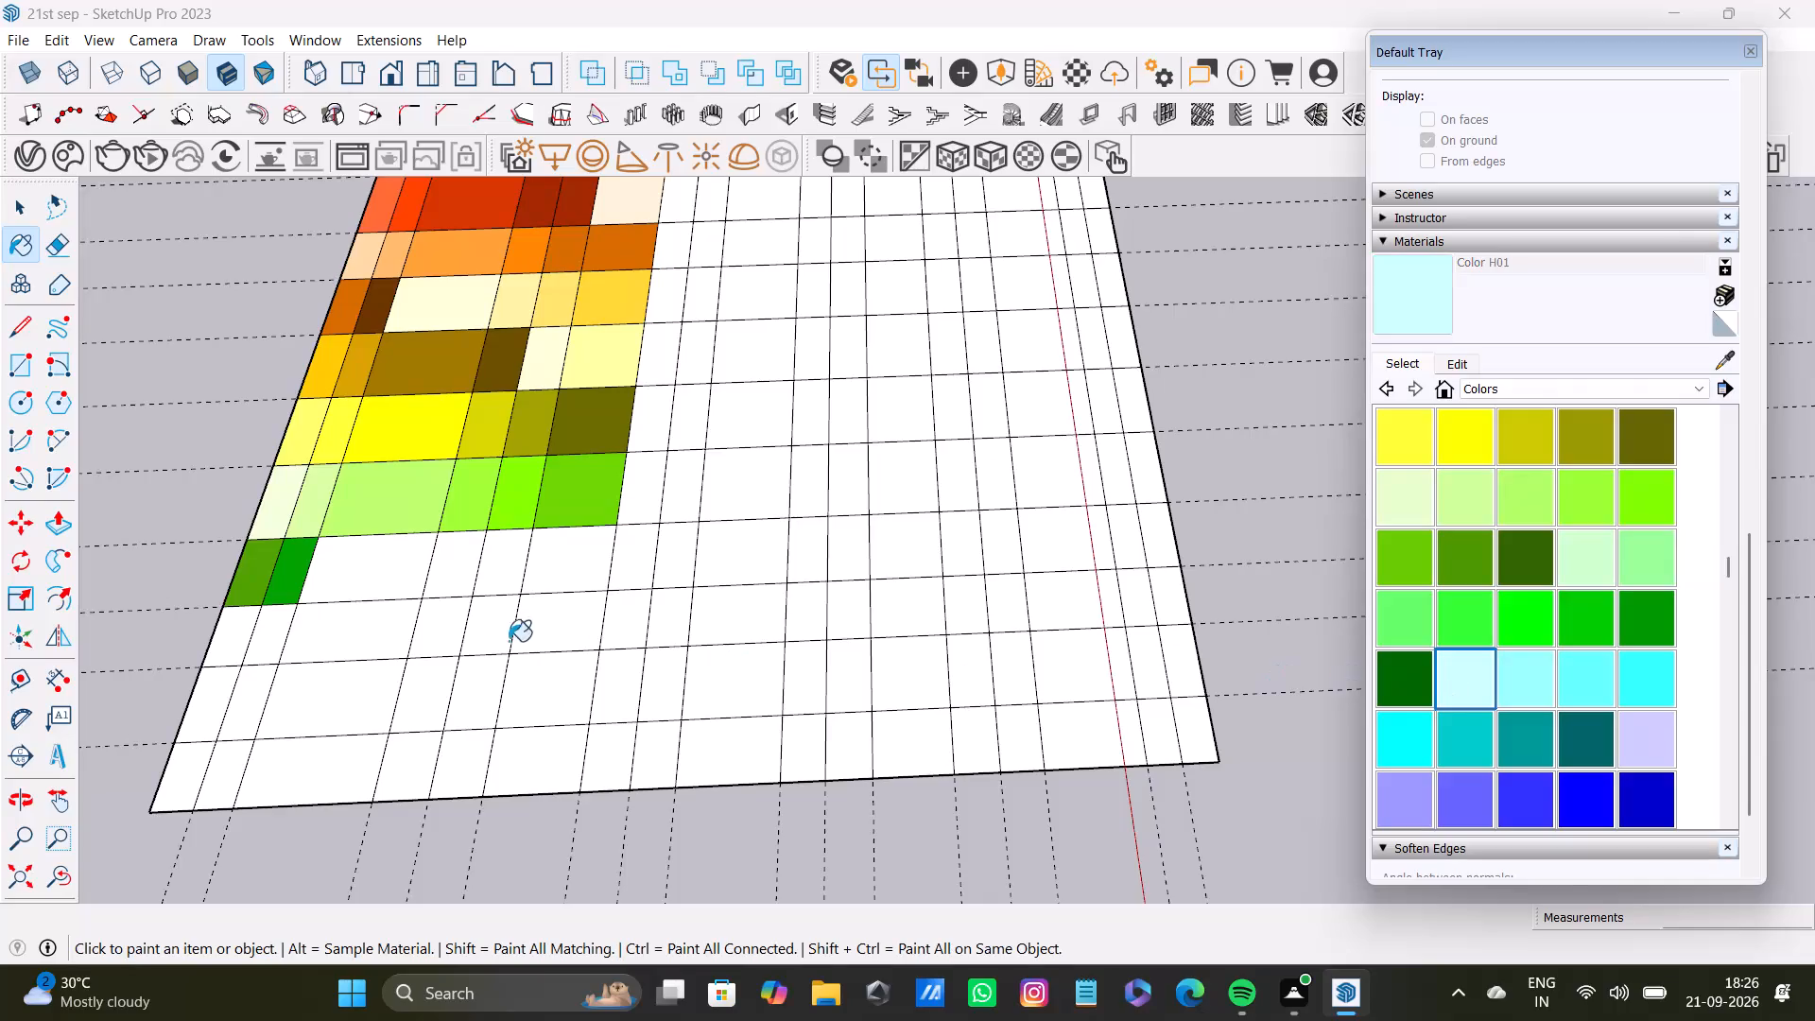
Paint the ninth row's third to sixth cells in order with Color H01, H02, H03 and H04.
left_click(333, 582)
left_click(1540, 694)
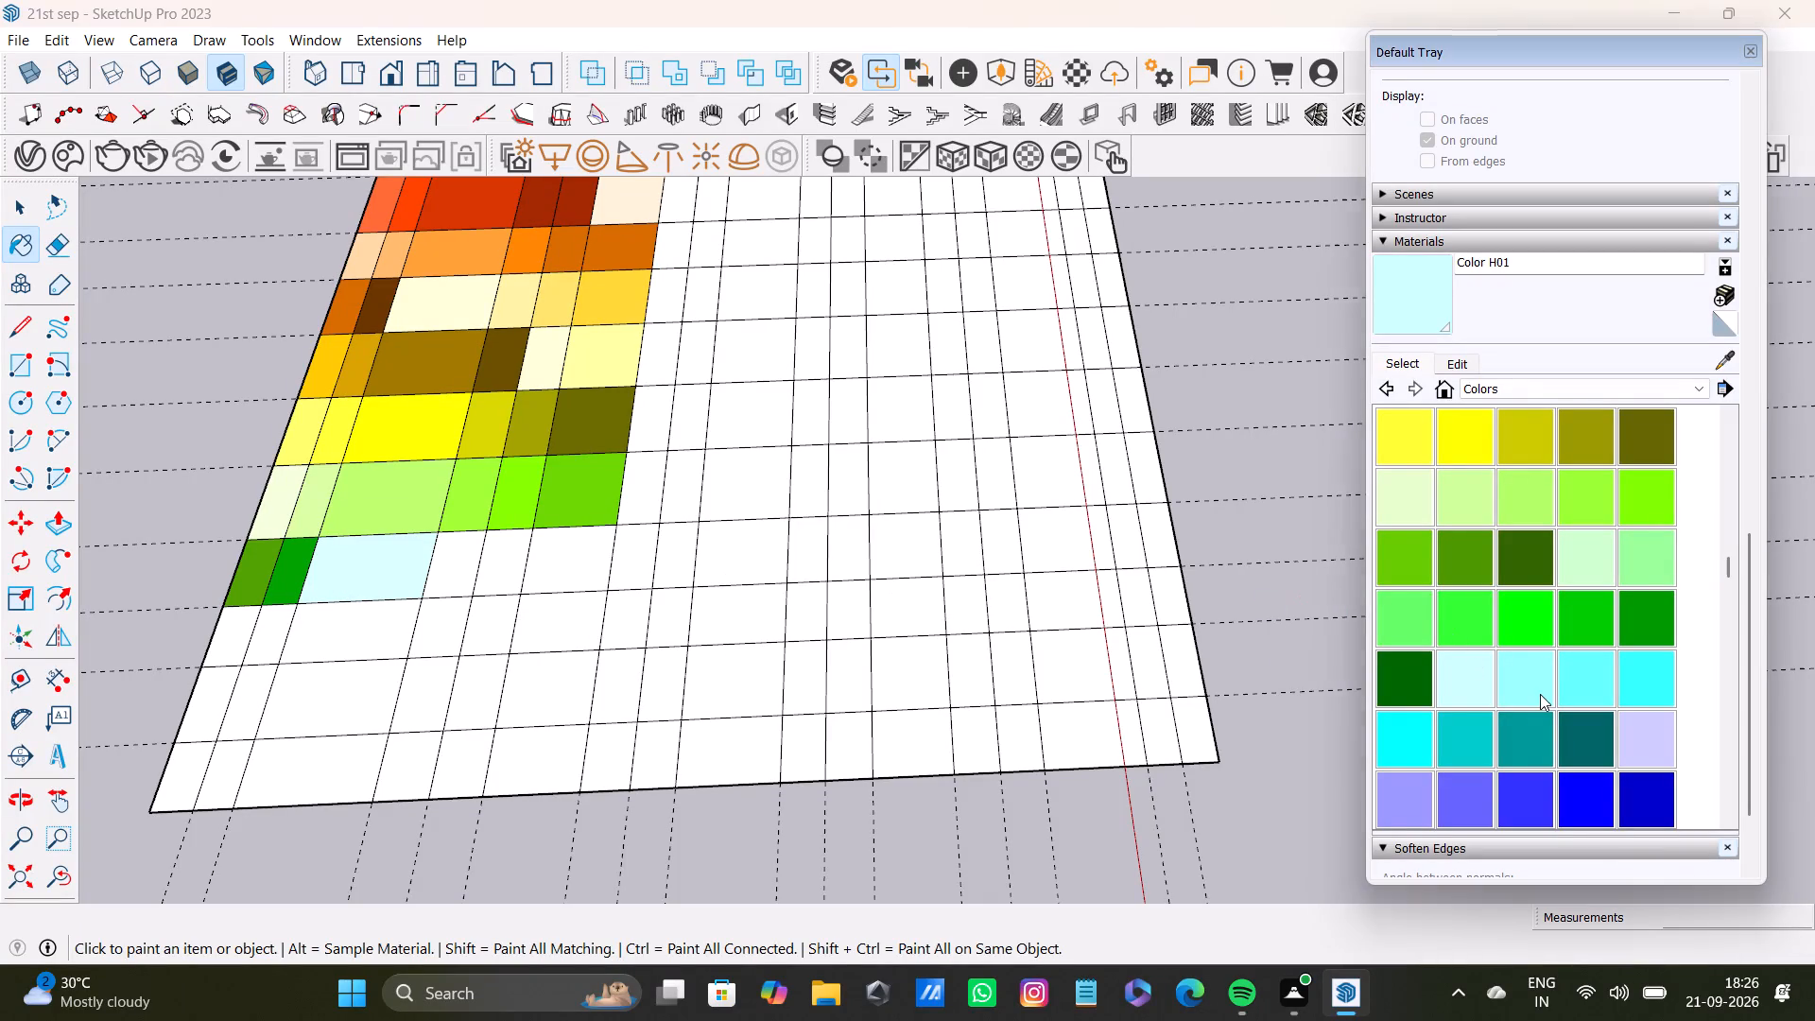
left_click(444, 544)
left_click(1597, 689)
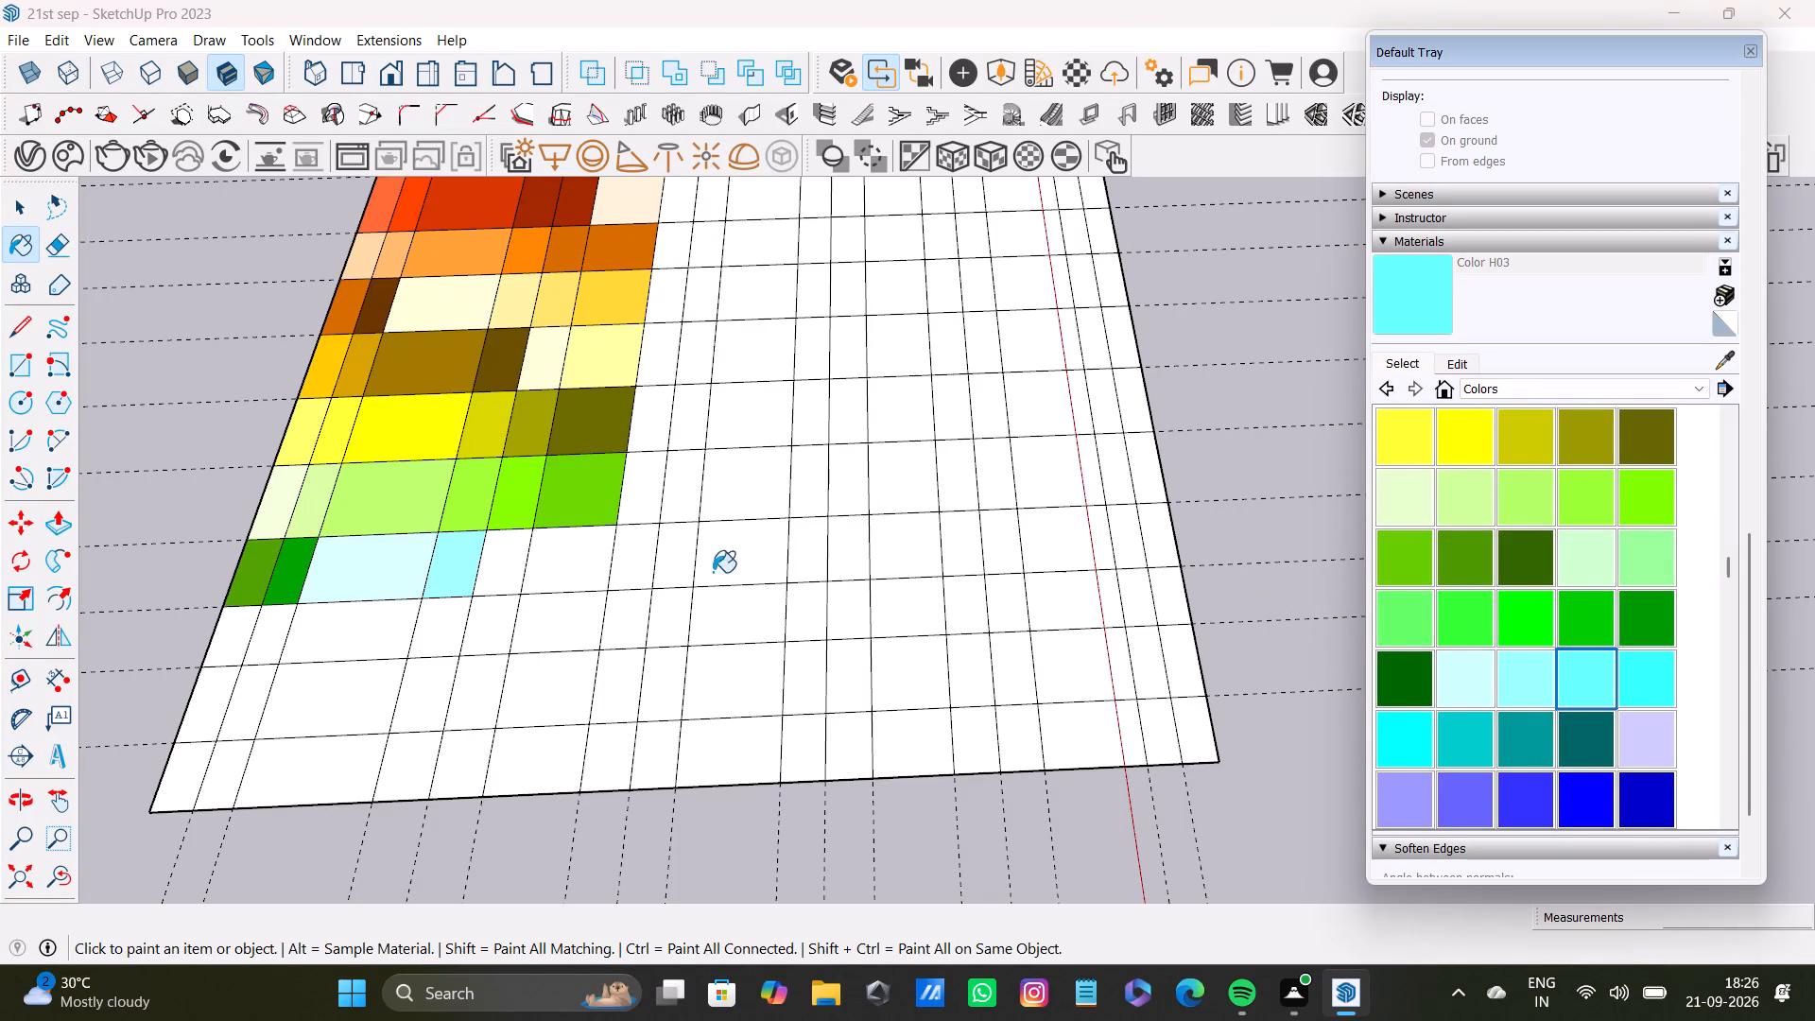
left_click(486, 560)
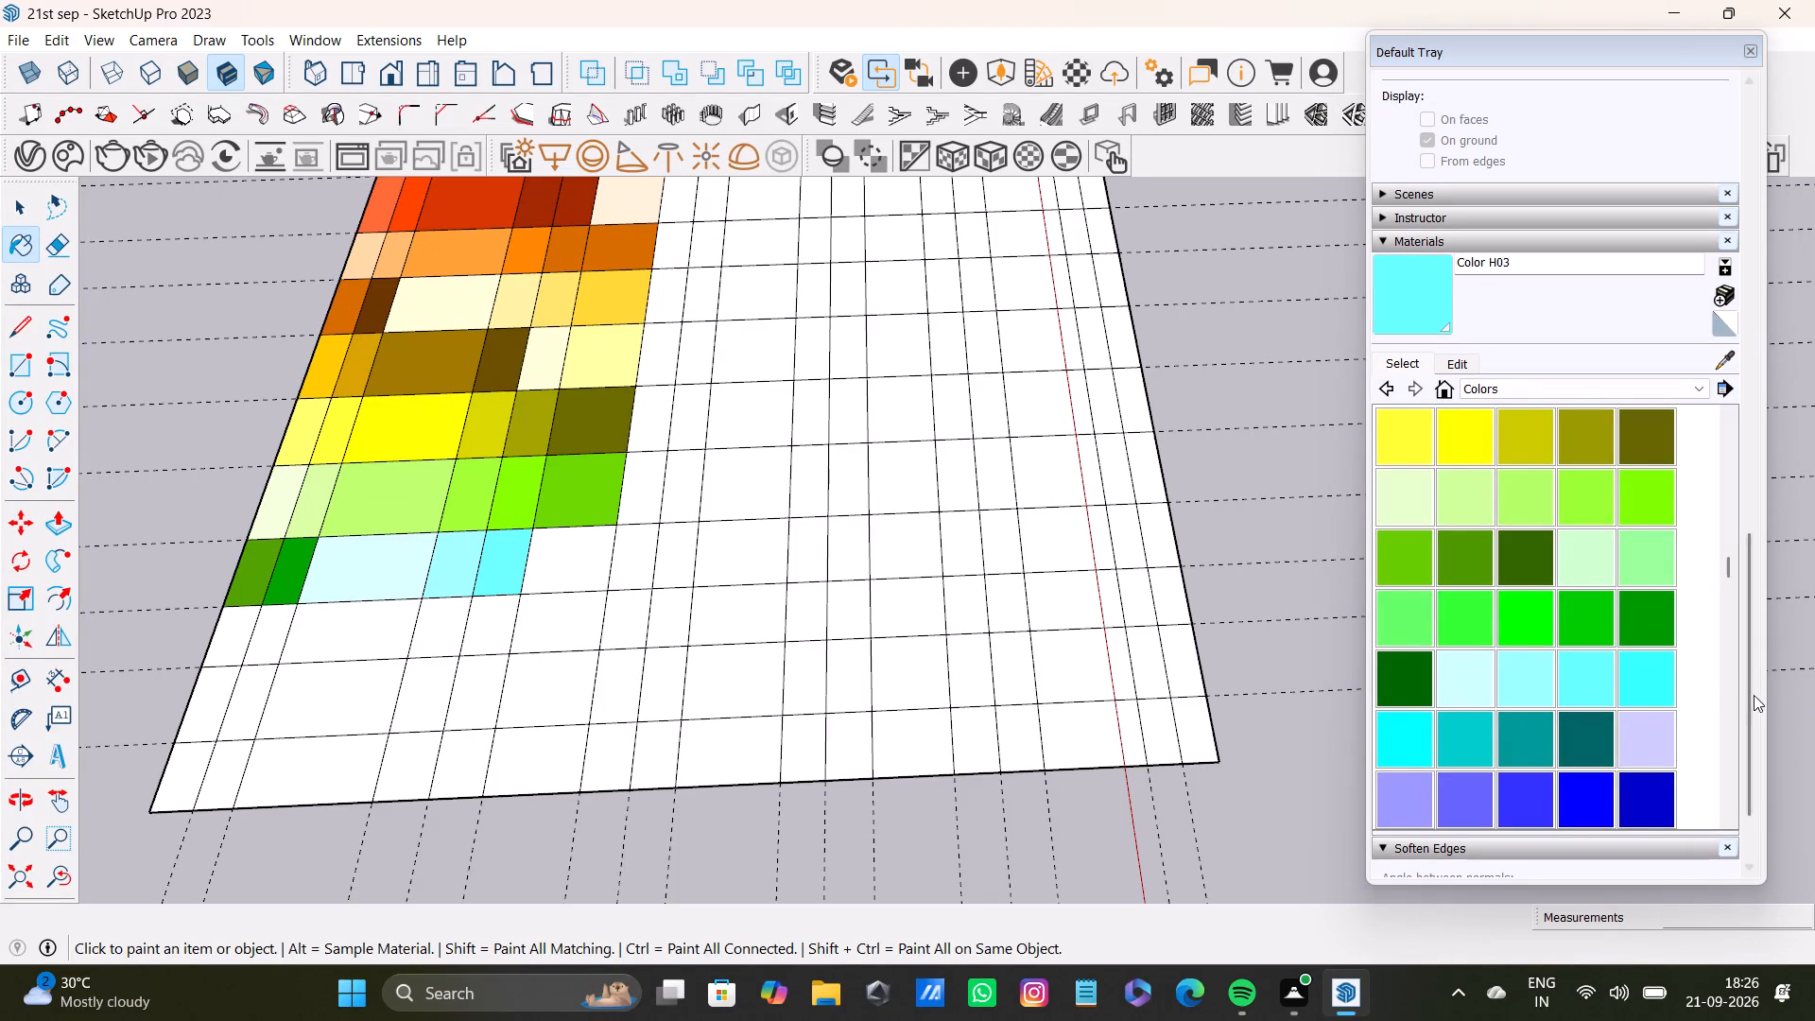
left_click(1642, 691)
left_click(580, 571)
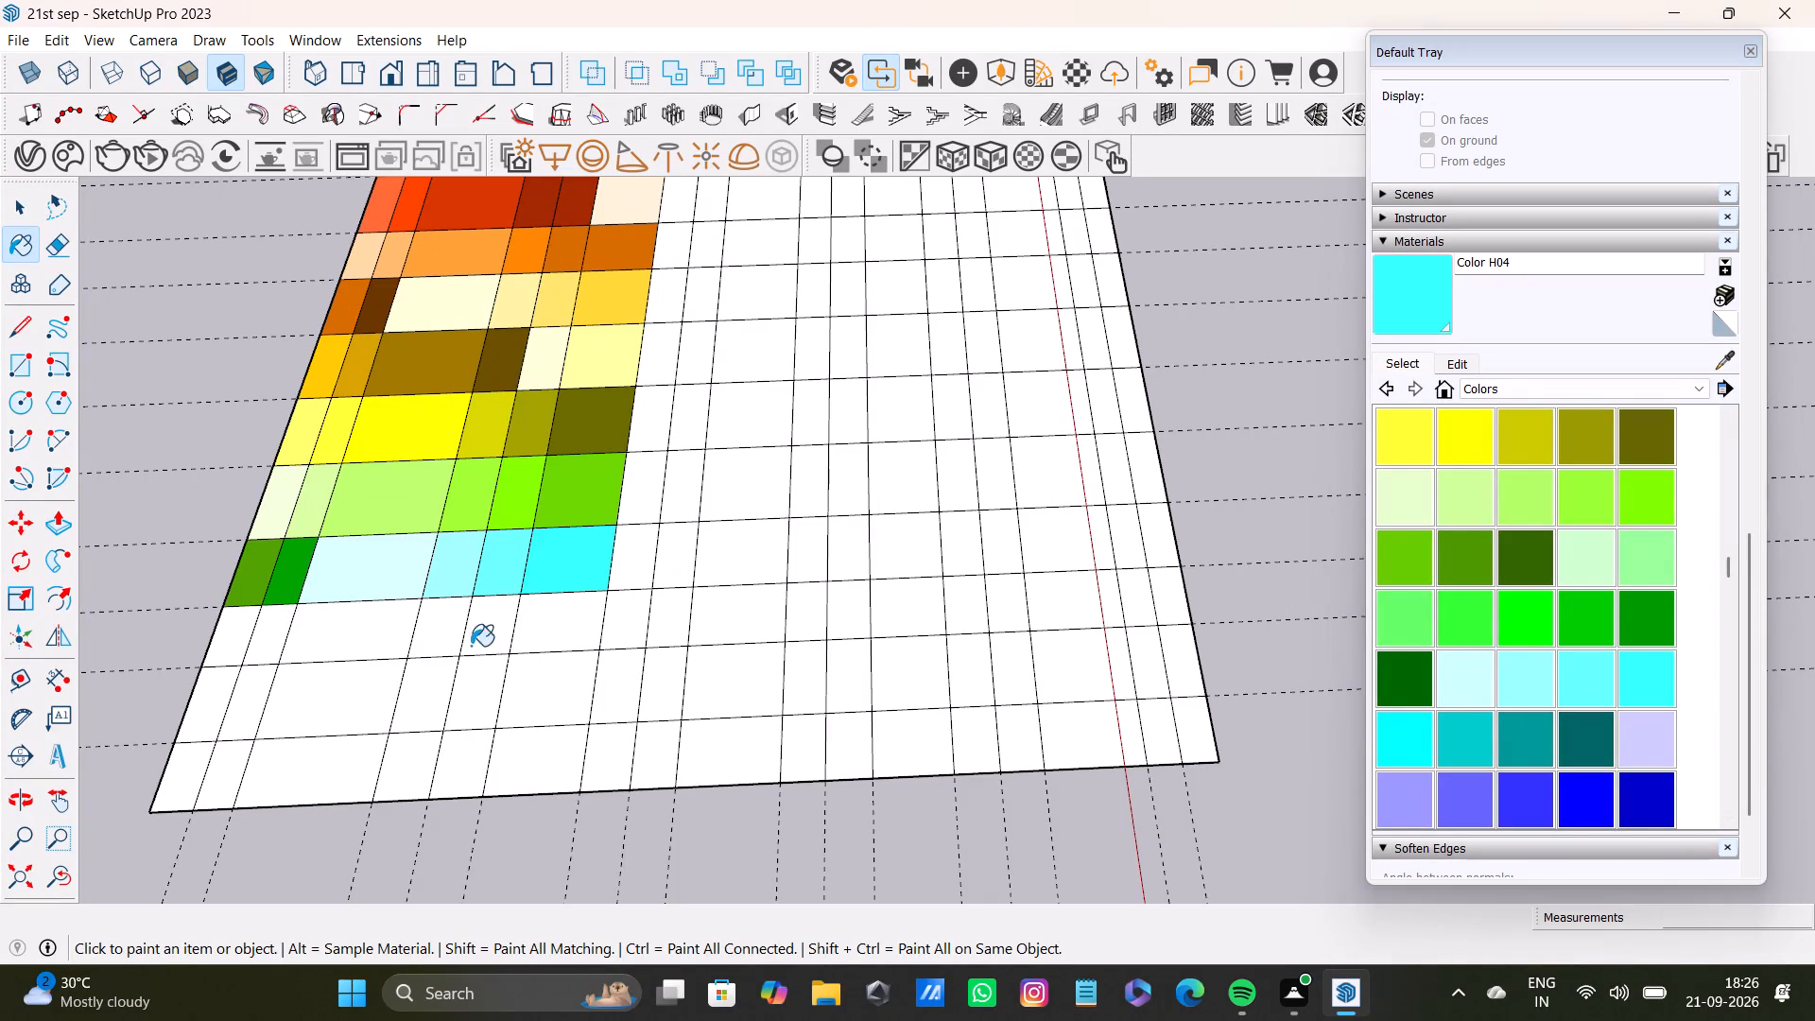
Paint the tenth row's six cells in order with Color H05, H06, H07, H08, I01 and I02.
left_click(1401, 742)
left_click(226, 642)
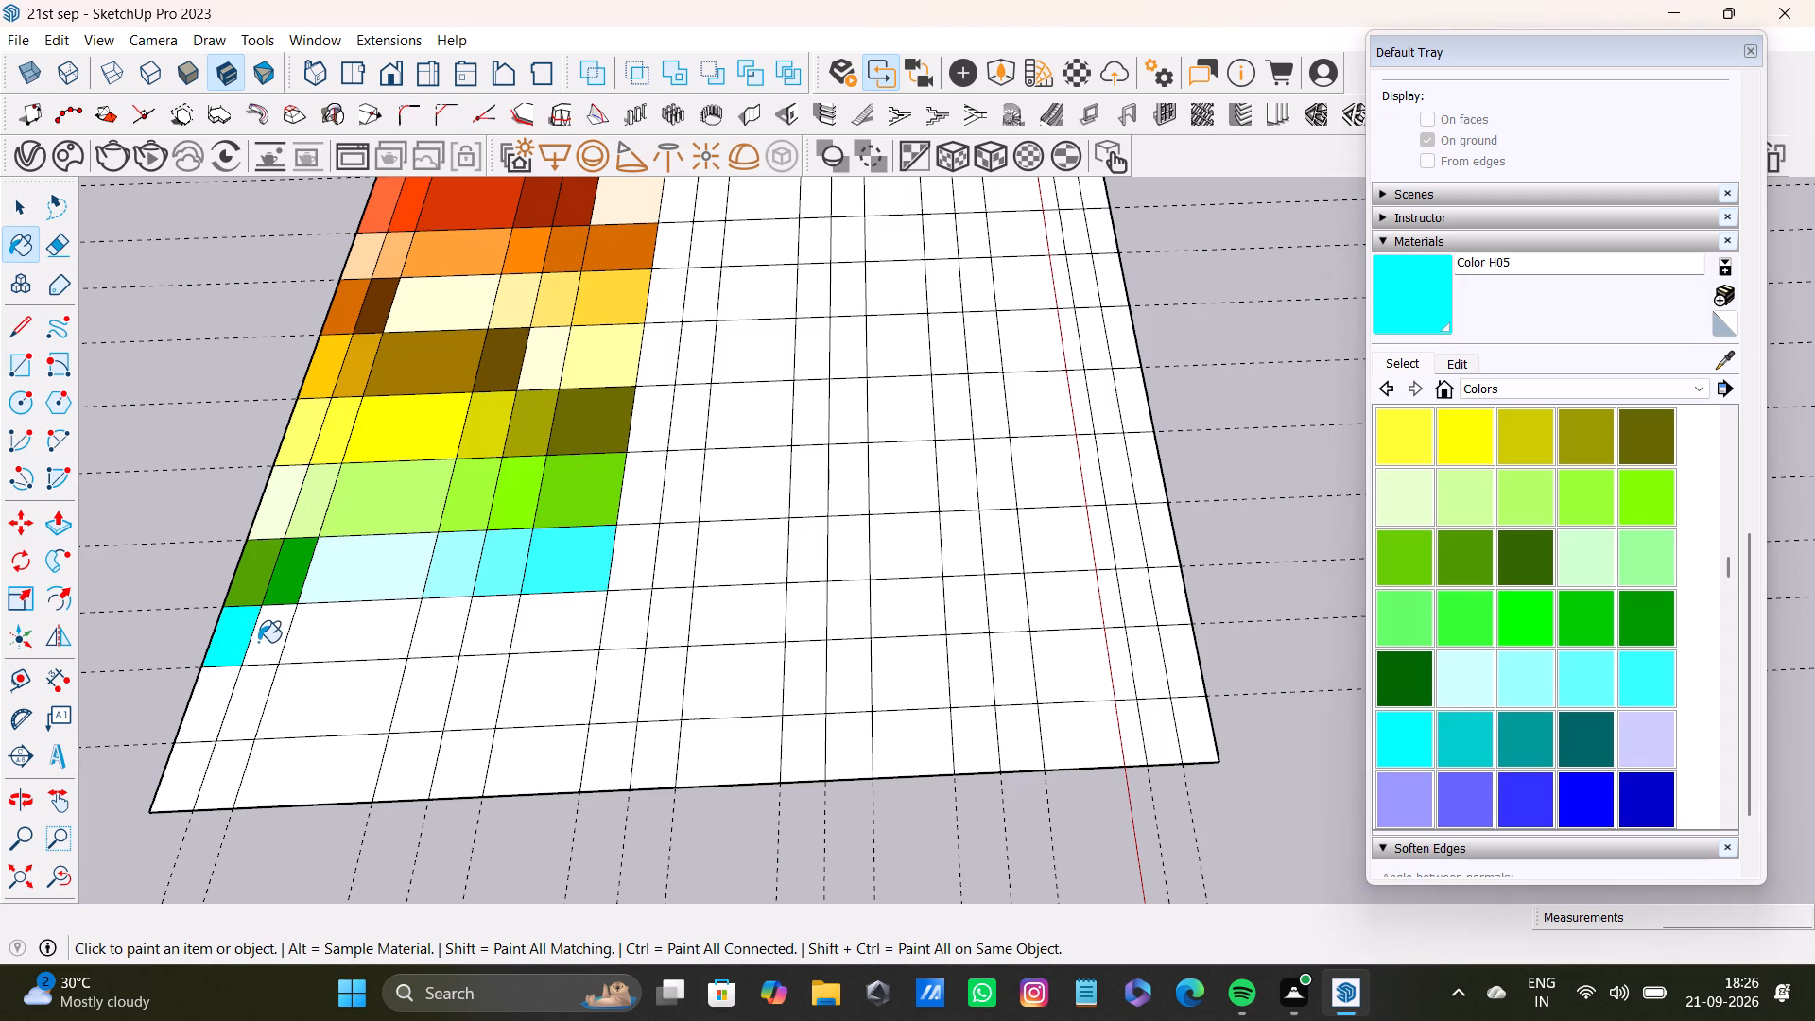
left_click(1453, 740)
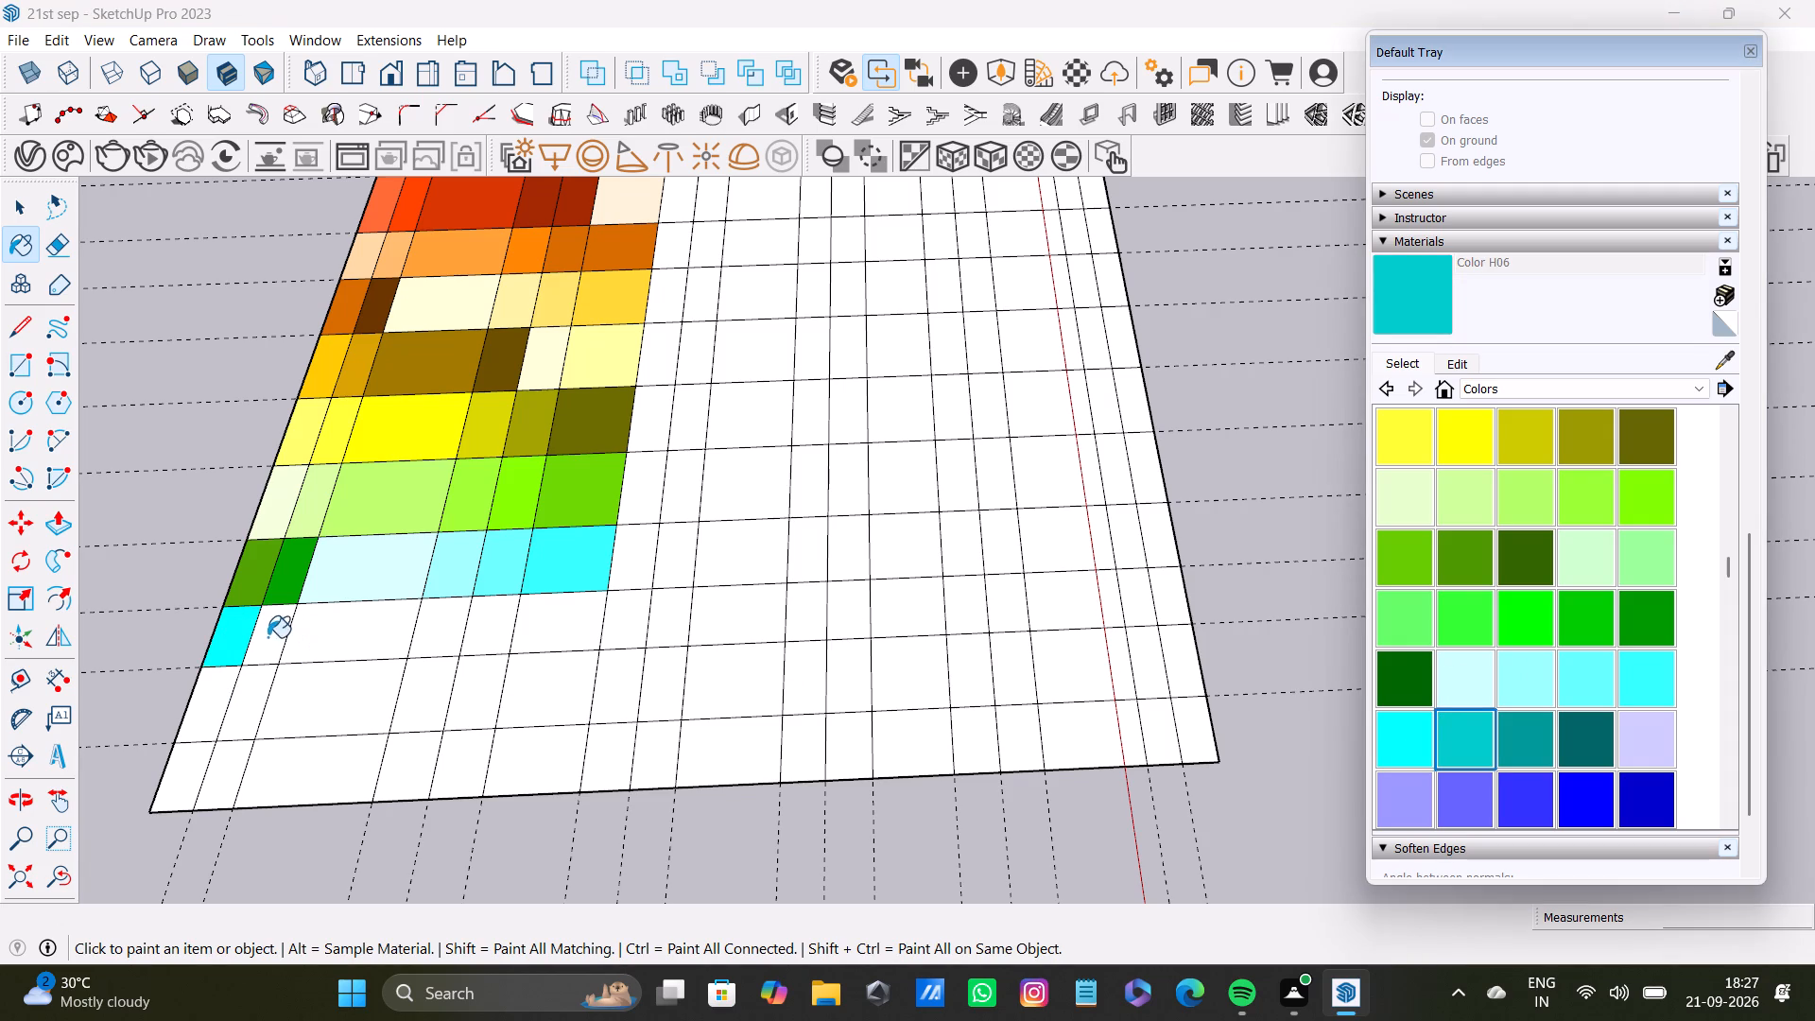
left_click(268, 637)
left_click(1530, 753)
left_click(365, 636)
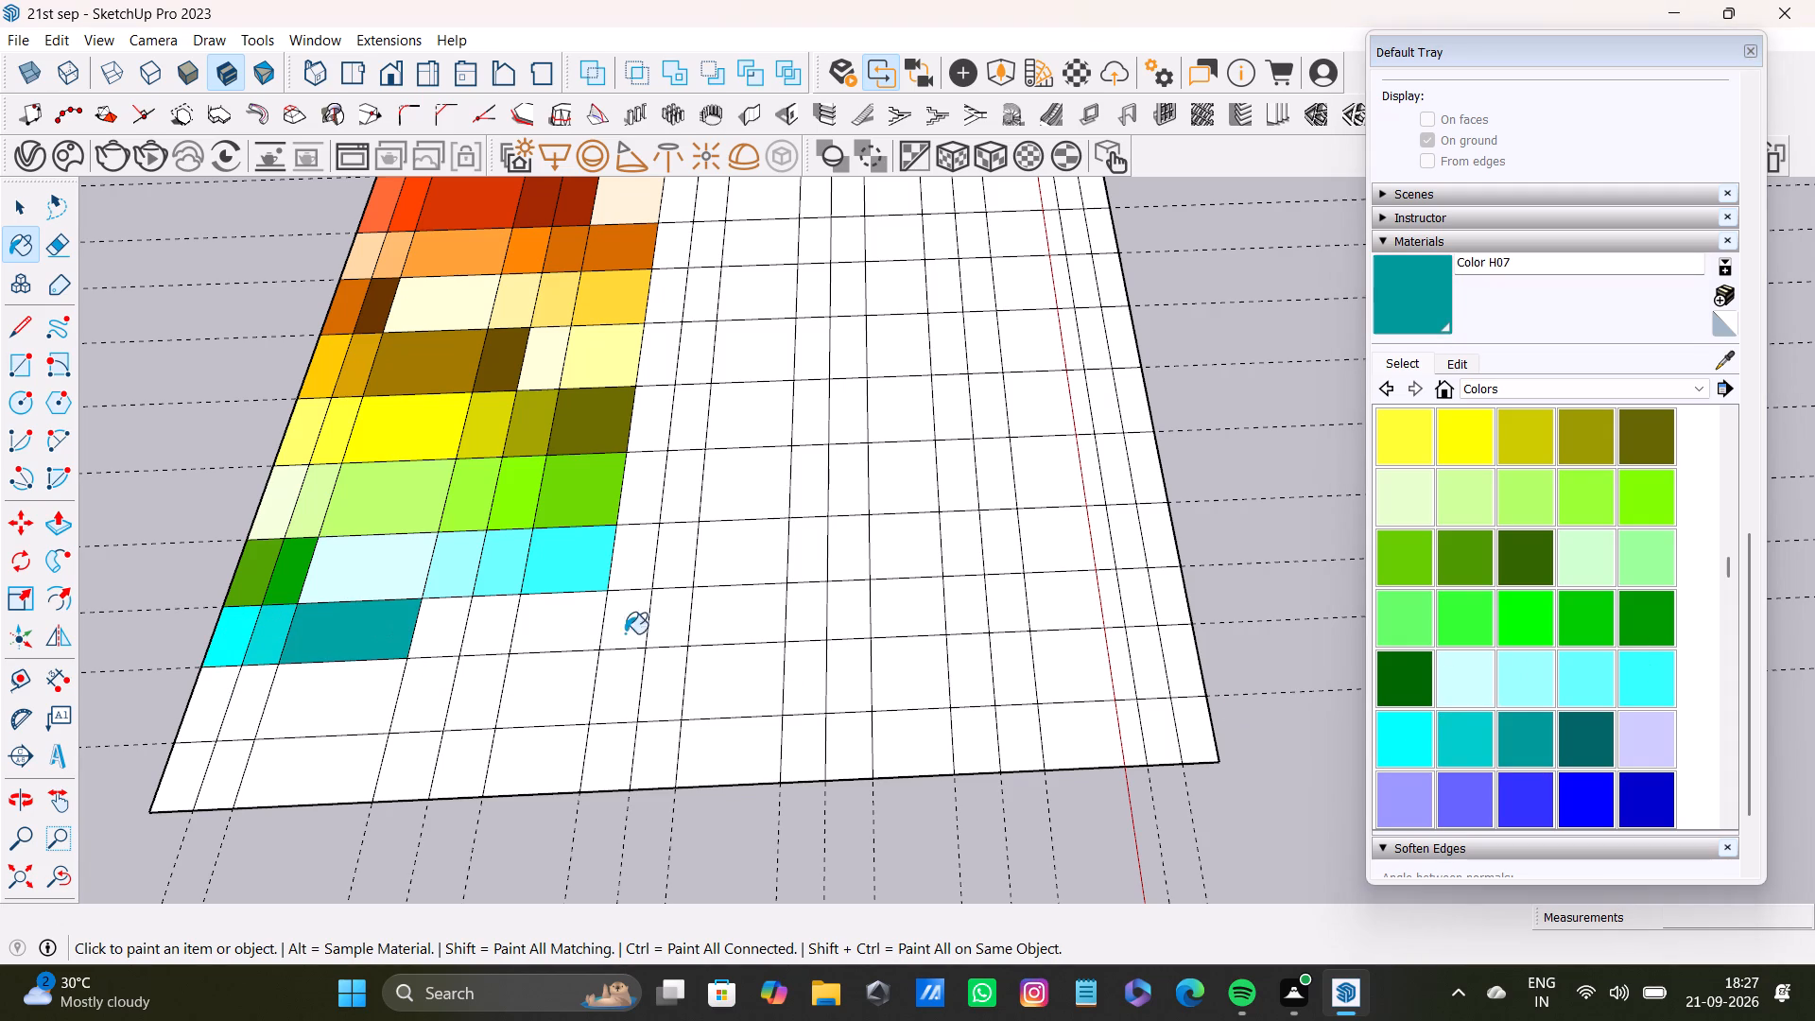
left_click(1574, 728)
left_click(443, 643)
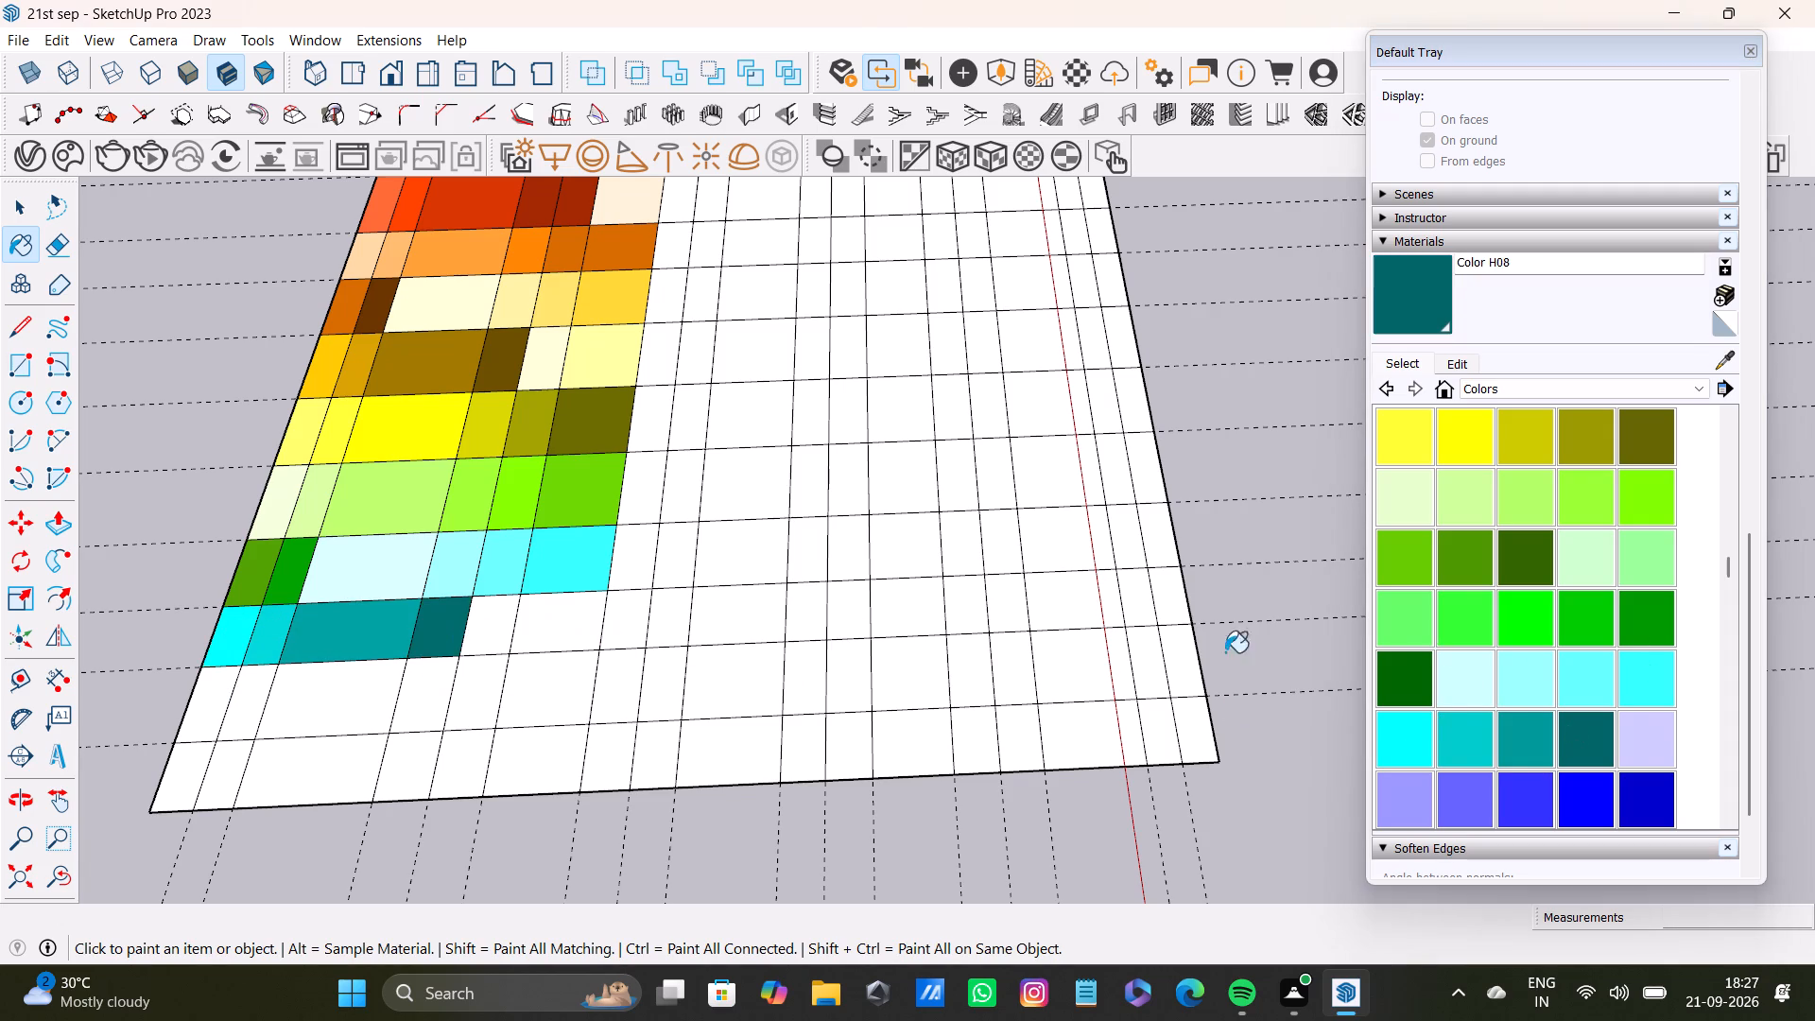
left_click(1663, 730)
left_click(485, 632)
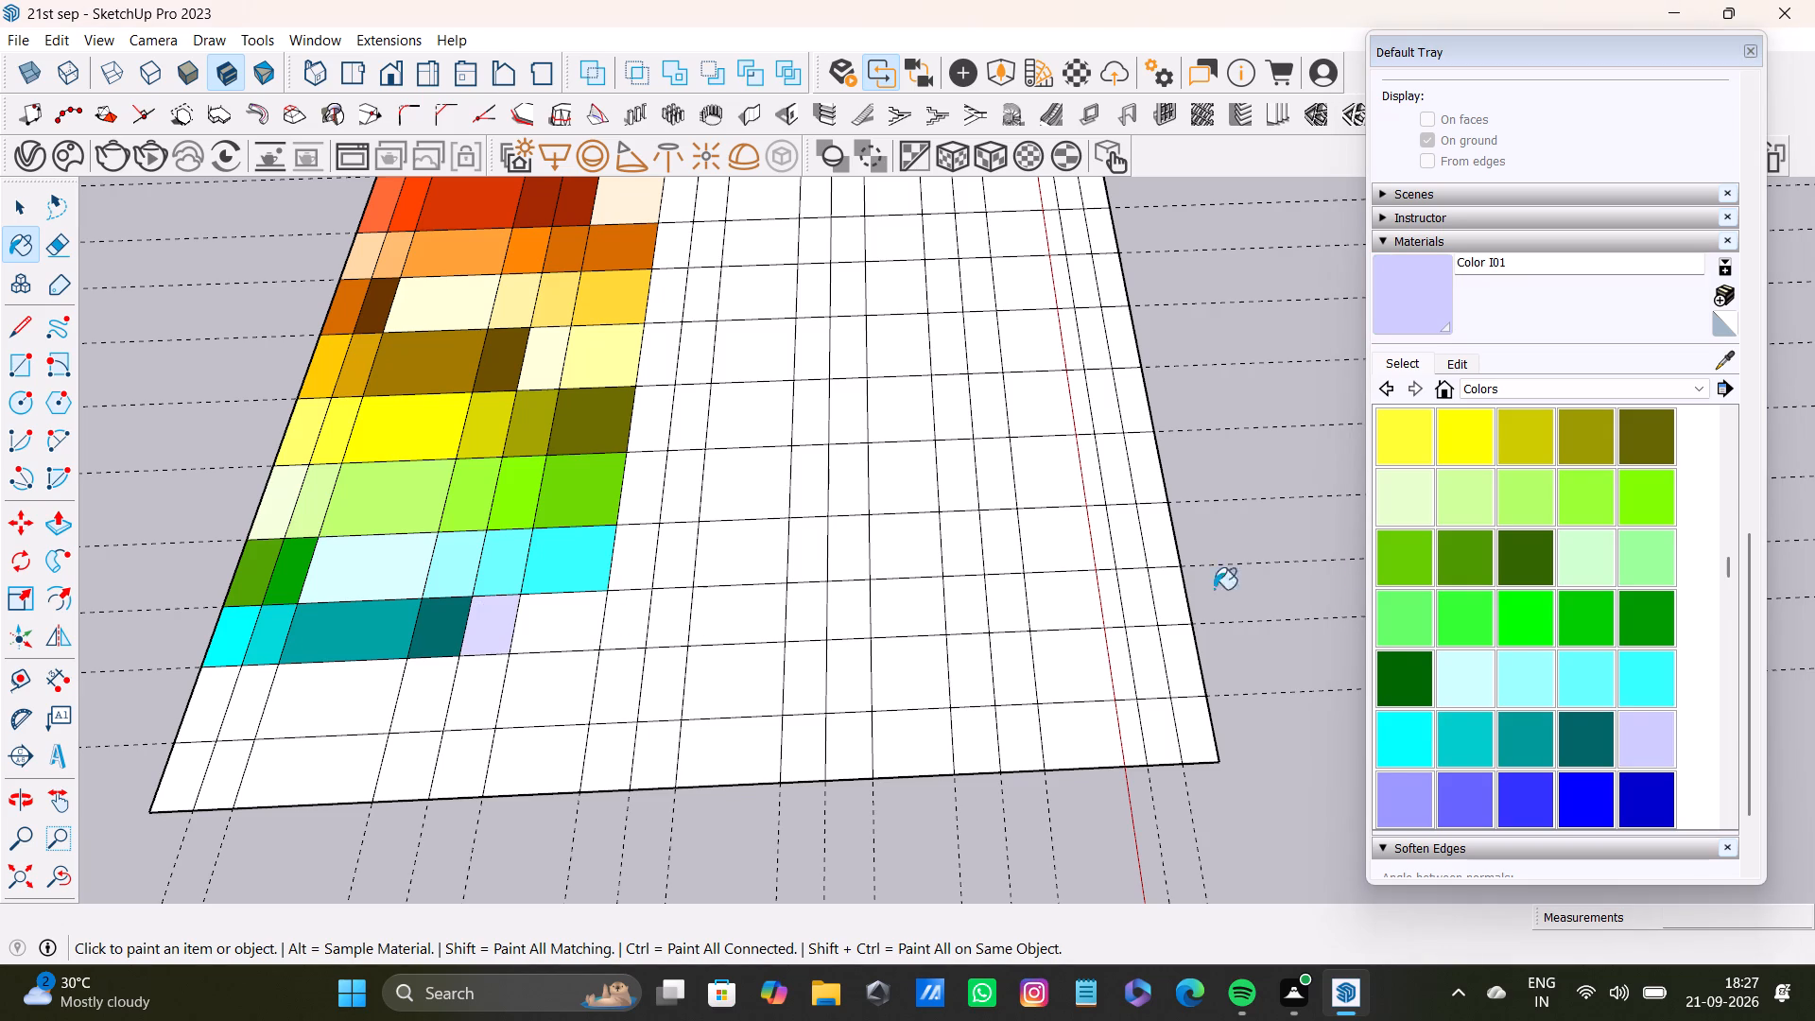
scroll(1383, 587, "down", 4)
left_click(1394, 542)
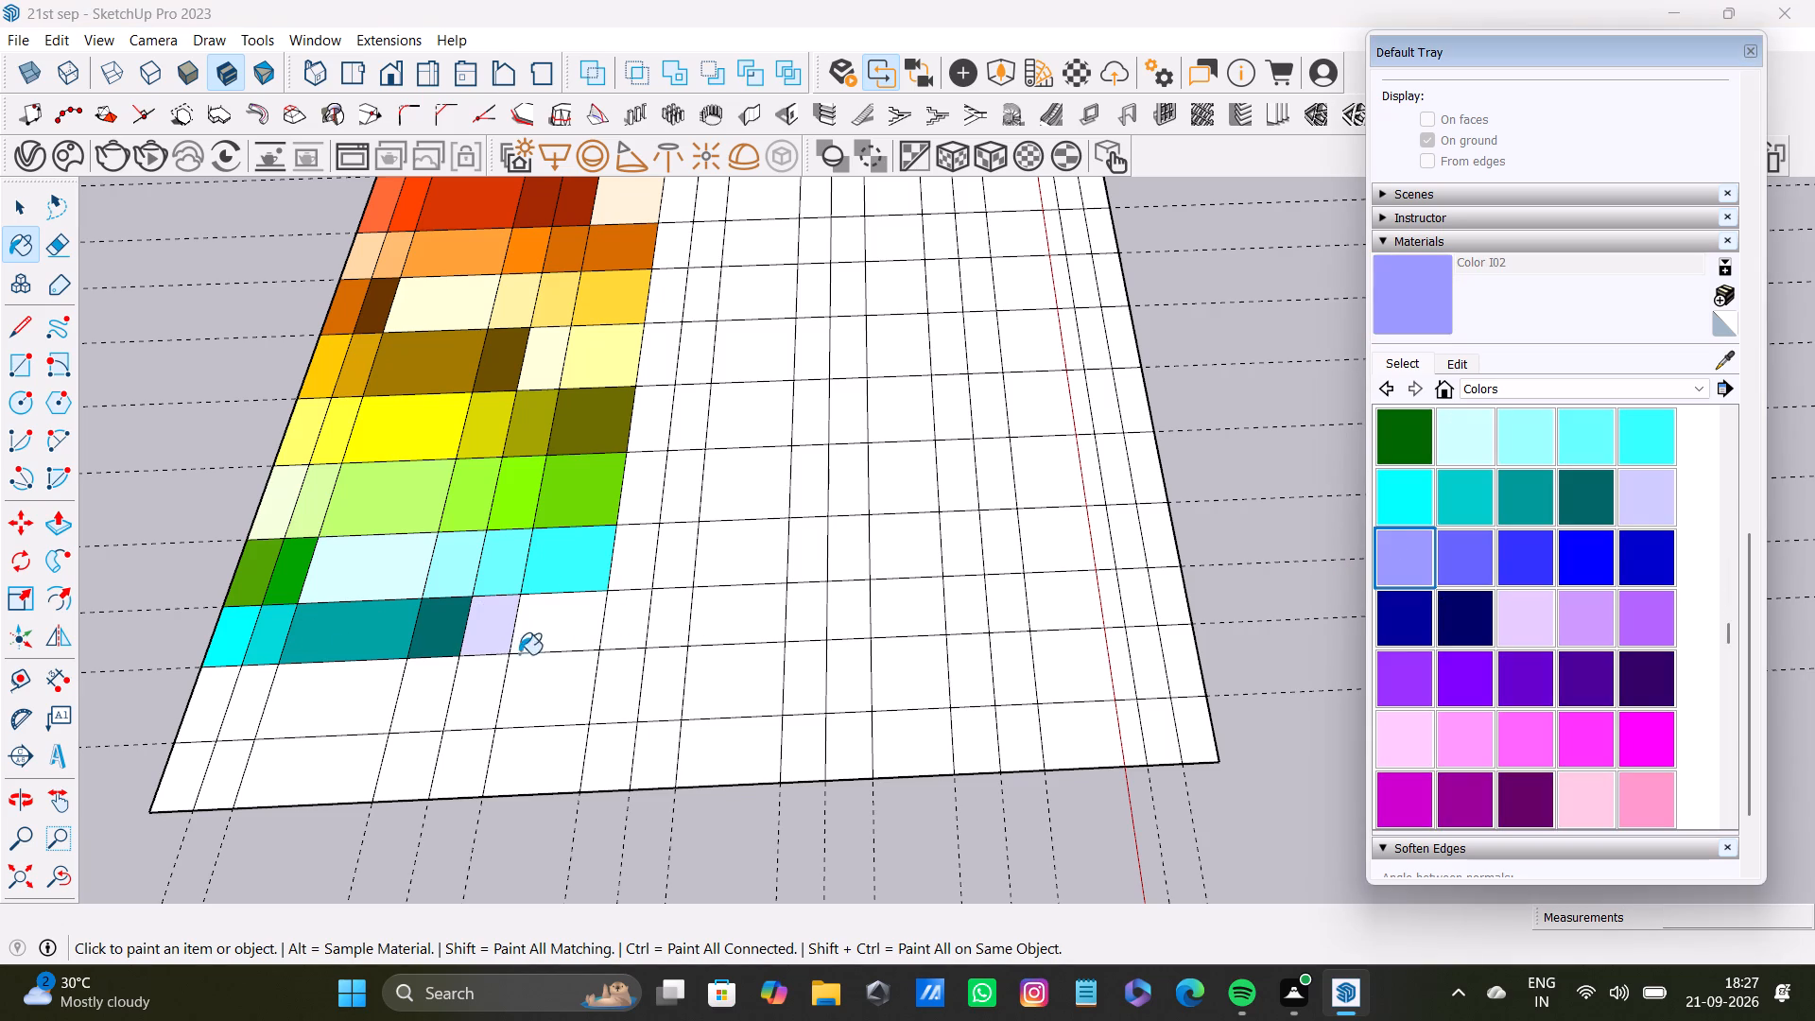
left_click(555, 632)
Paint the eleventh row's first and second cells with Color I03.
left_click(1465, 552)
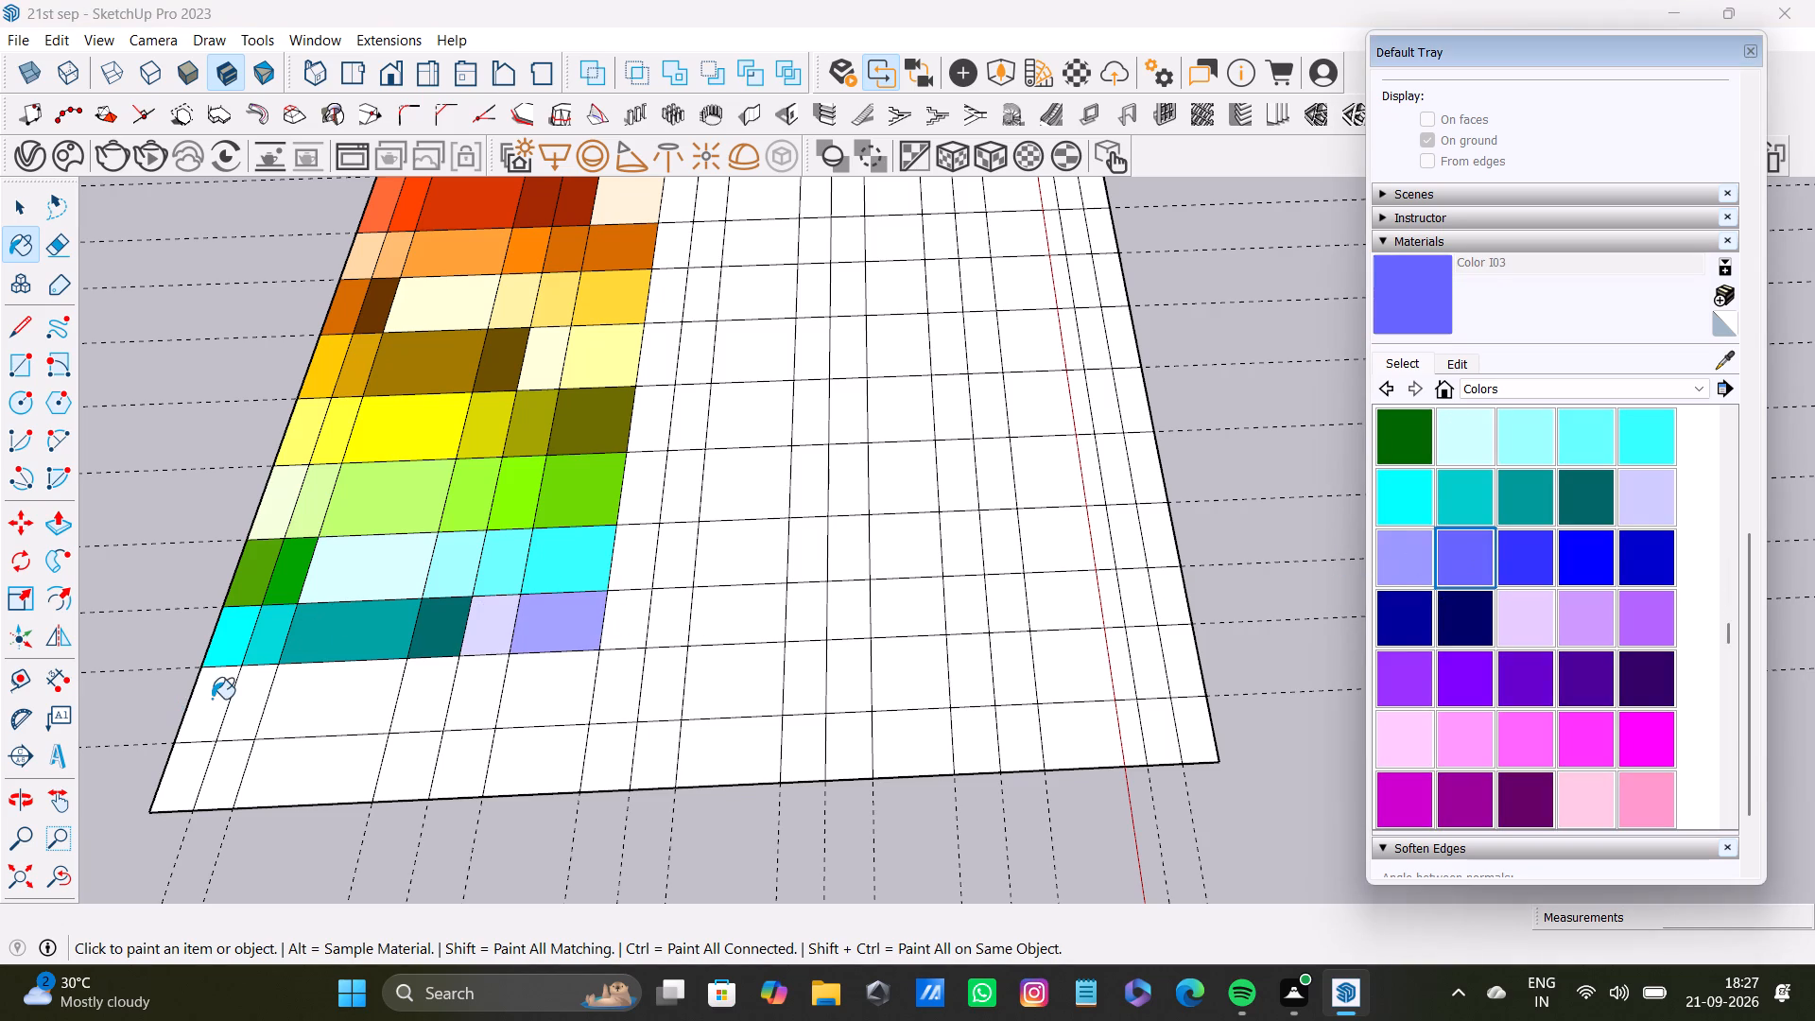
left_click(212, 699)
left_click(1454, 566)
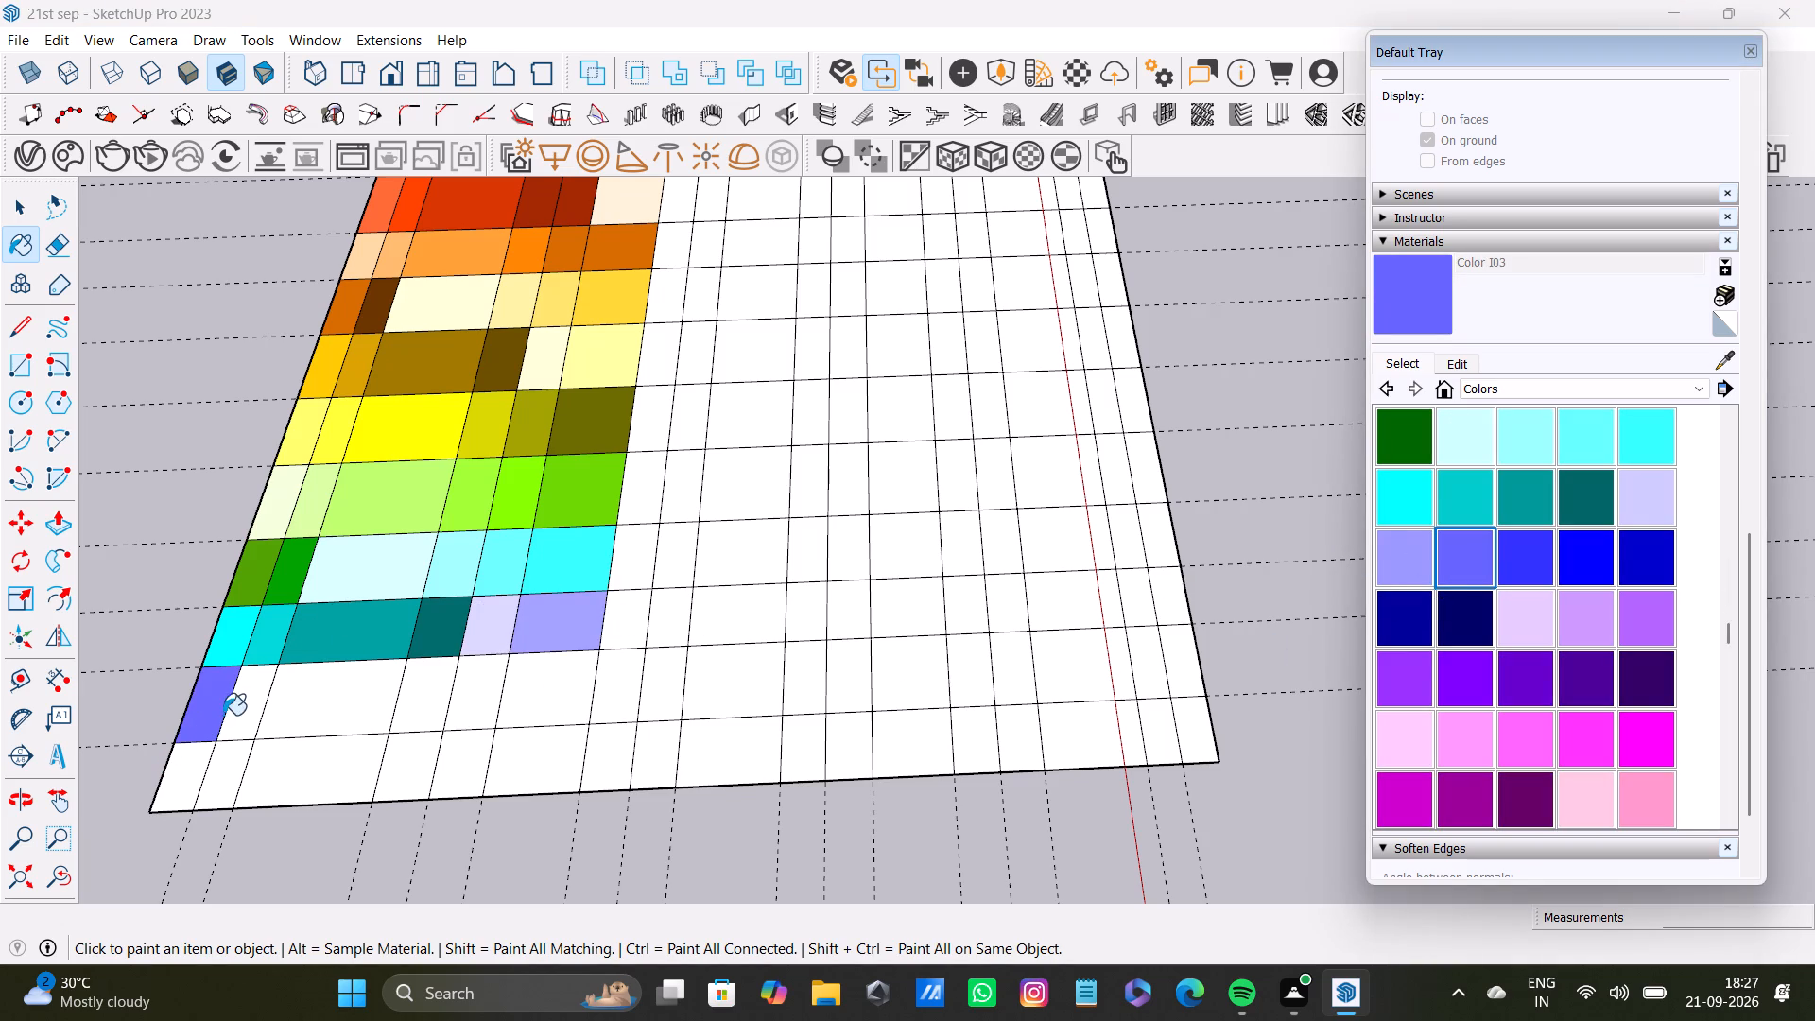
left_click(227, 713)
left_click(230, 728)
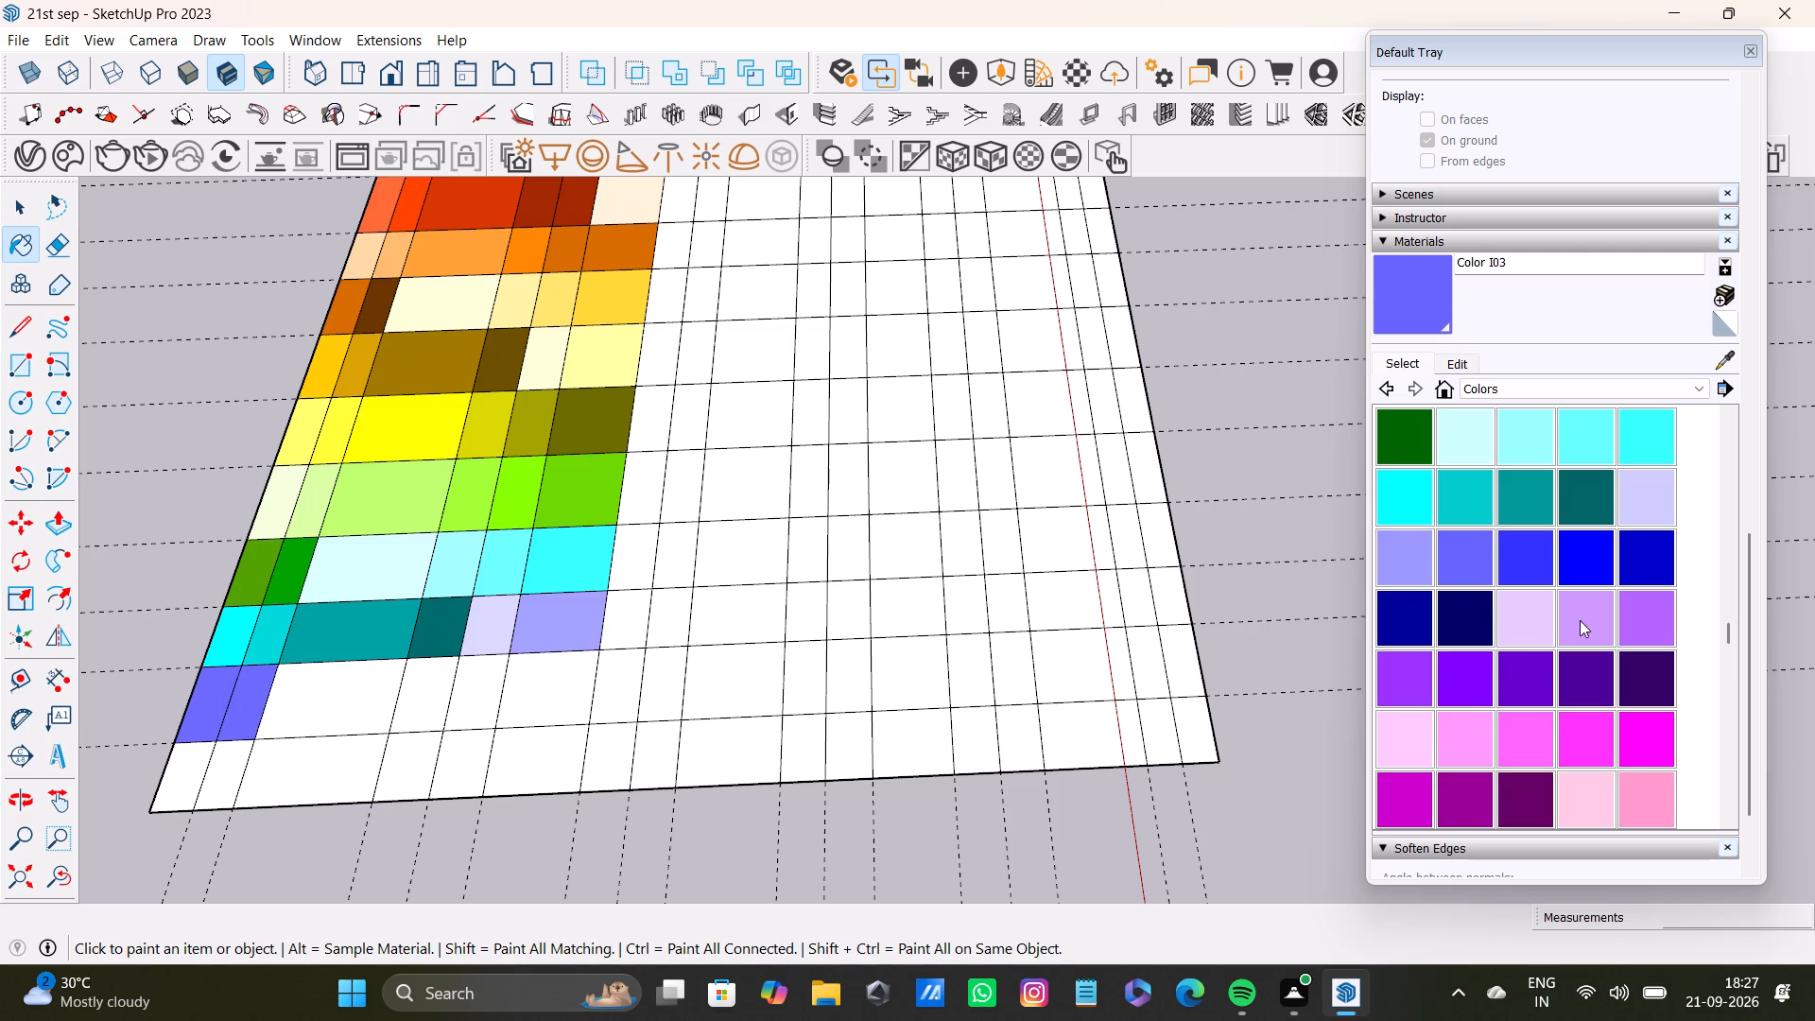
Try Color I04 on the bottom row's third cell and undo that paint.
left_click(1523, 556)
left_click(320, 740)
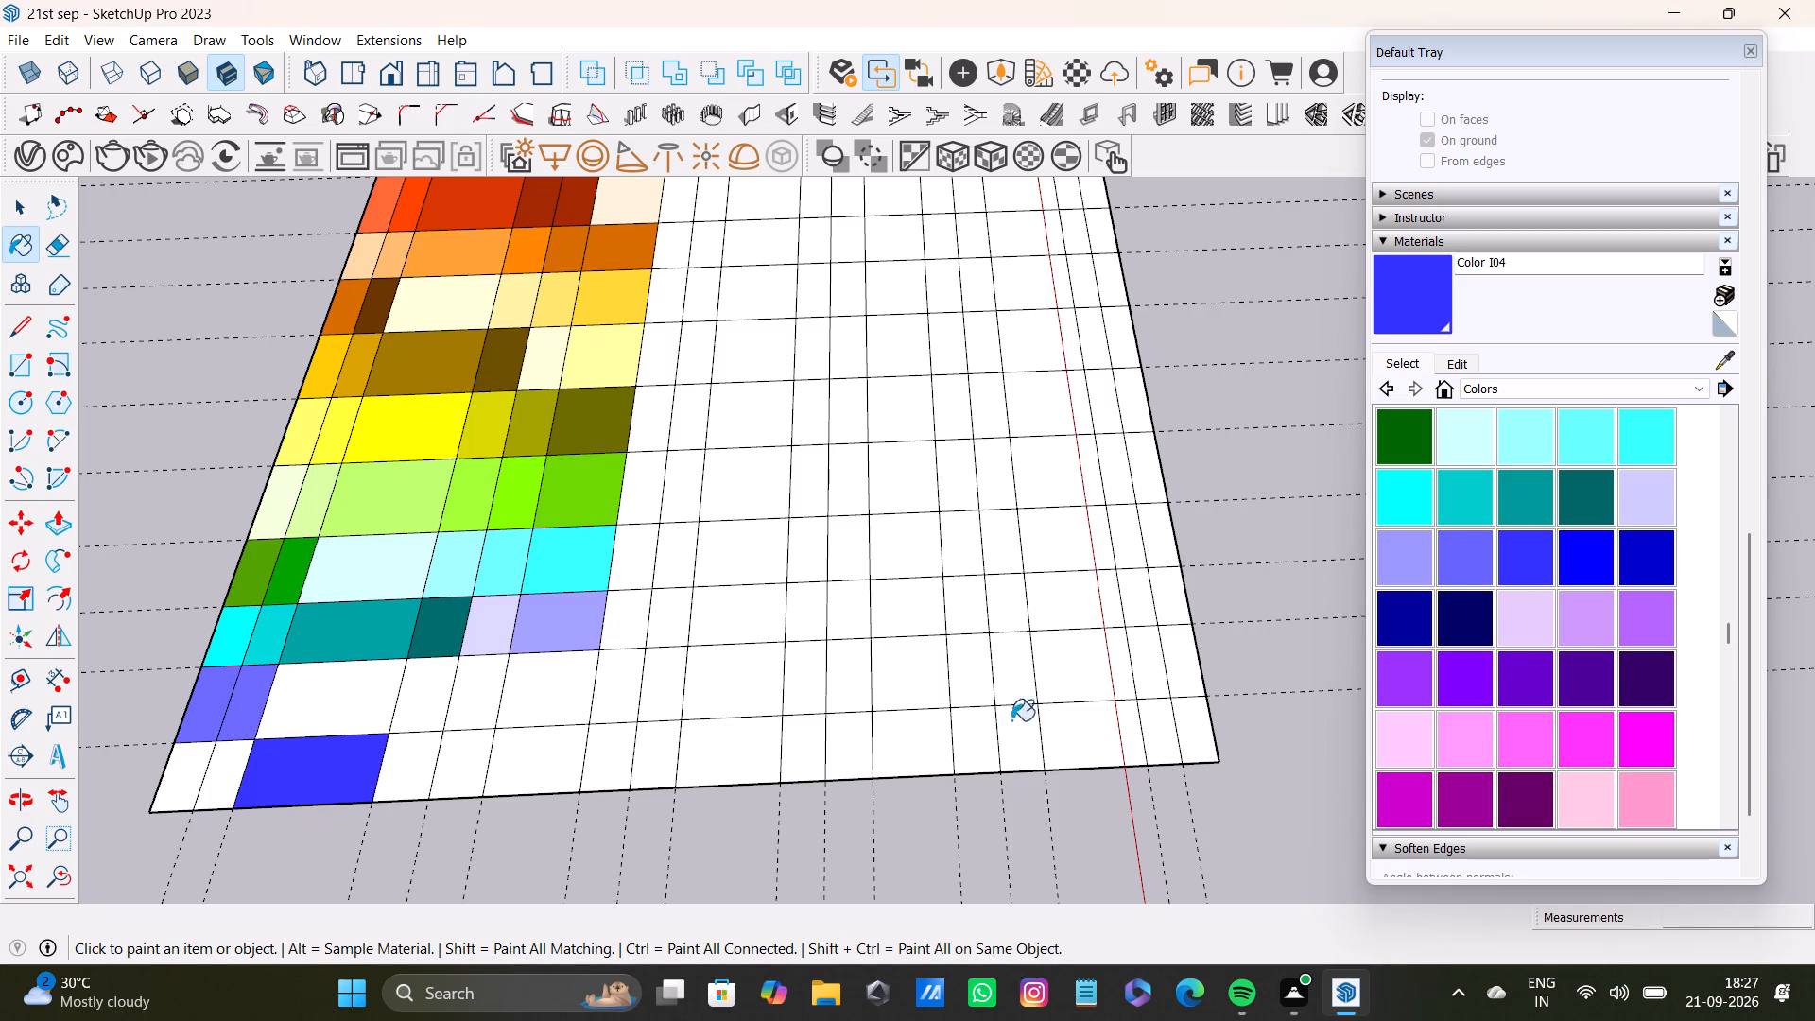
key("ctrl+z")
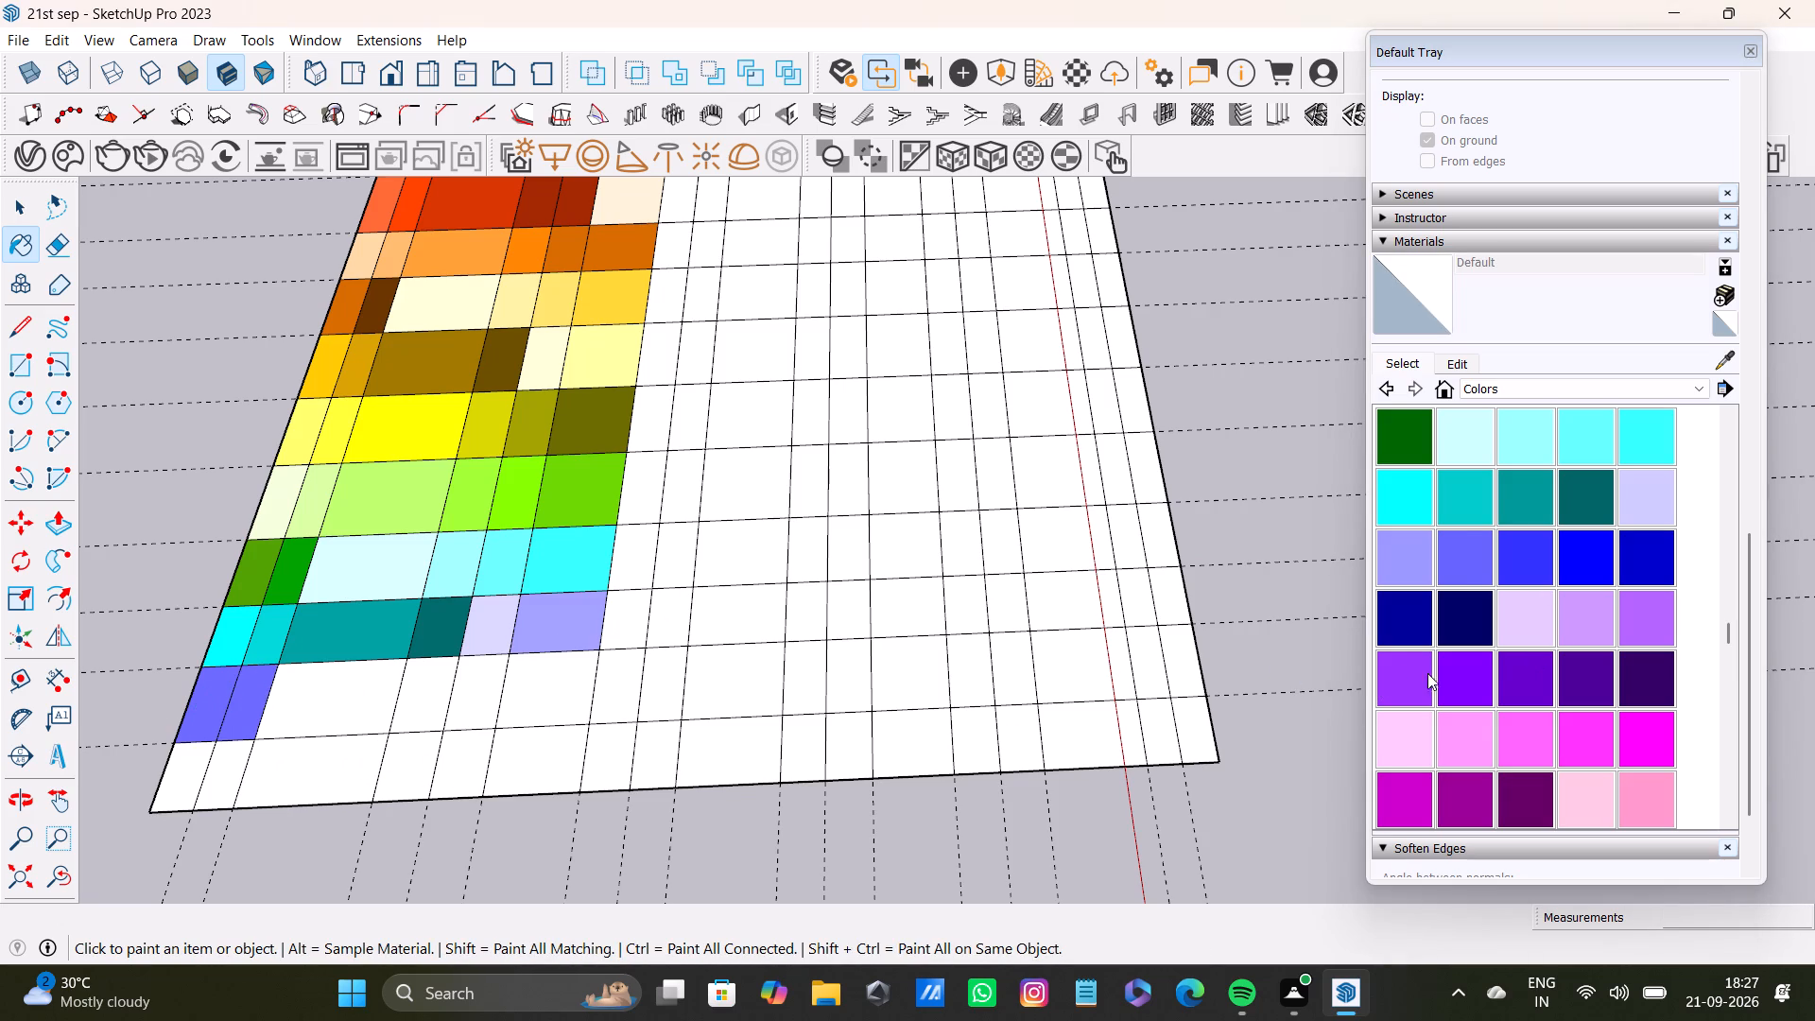
Paint the eleventh row's third cell with Color I08.
left_click(1464, 610)
left_click(317, 687)
scroll(592, 715, "down", 4)
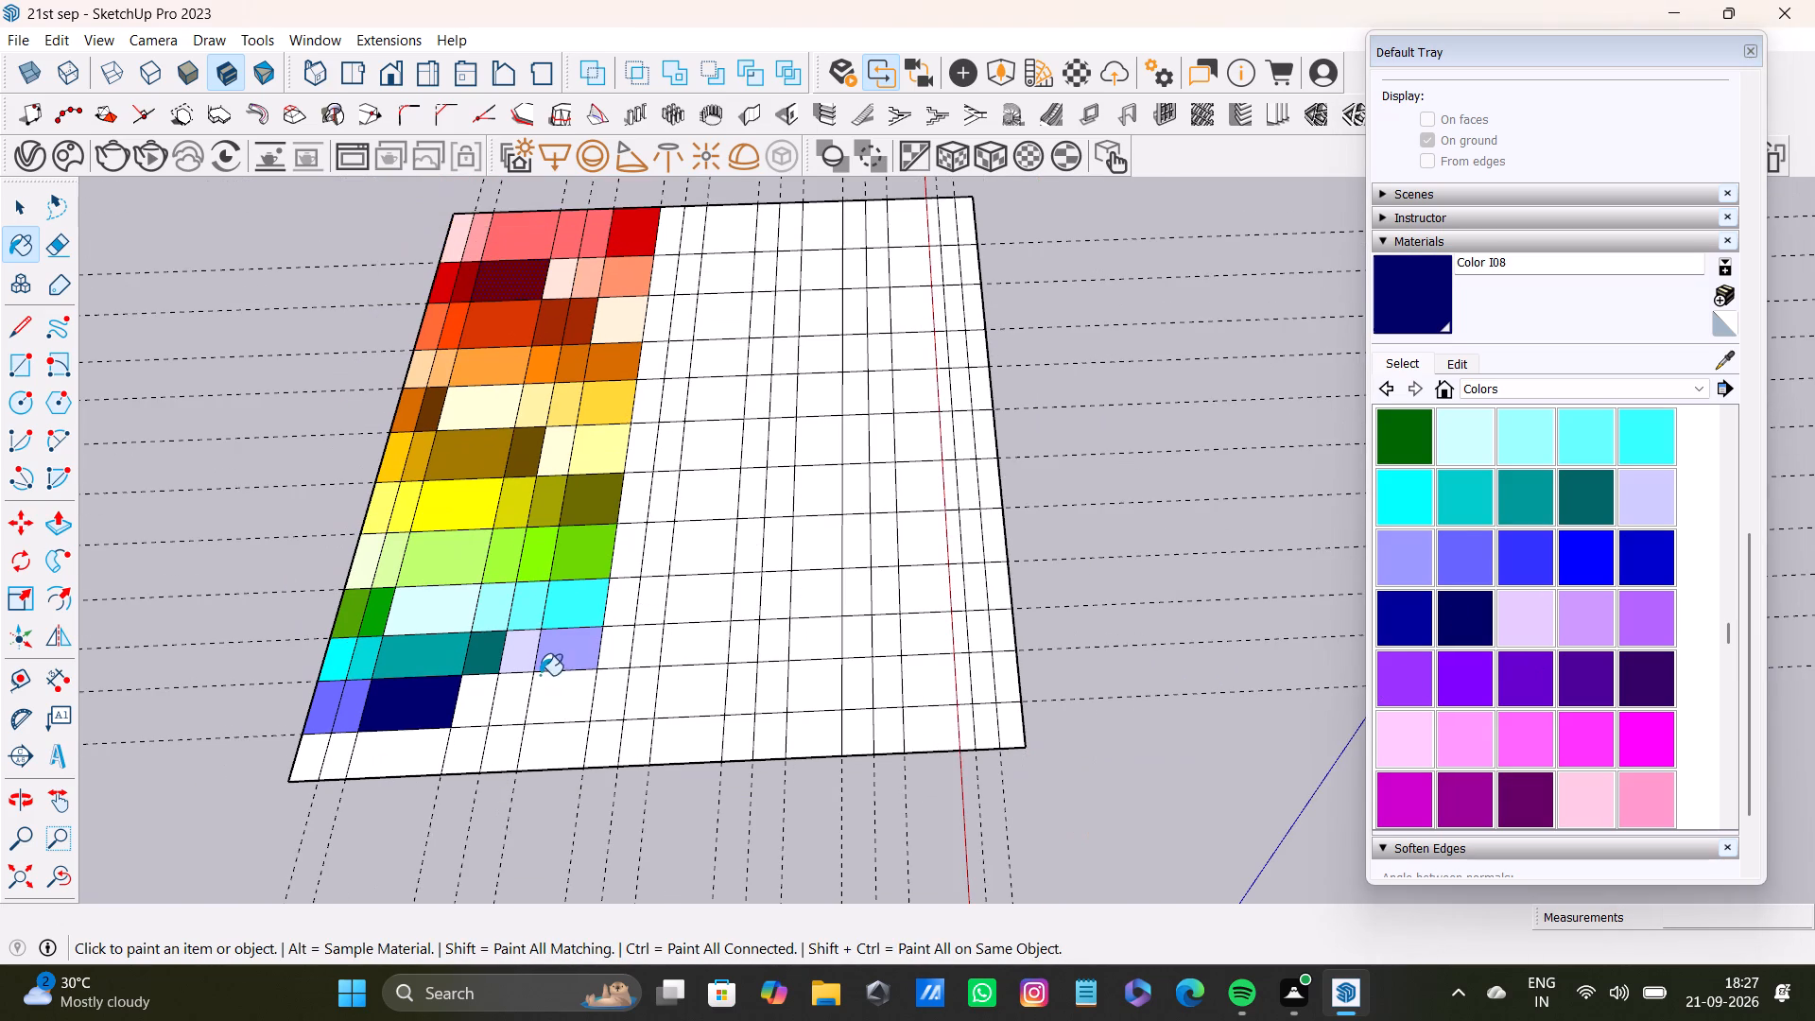
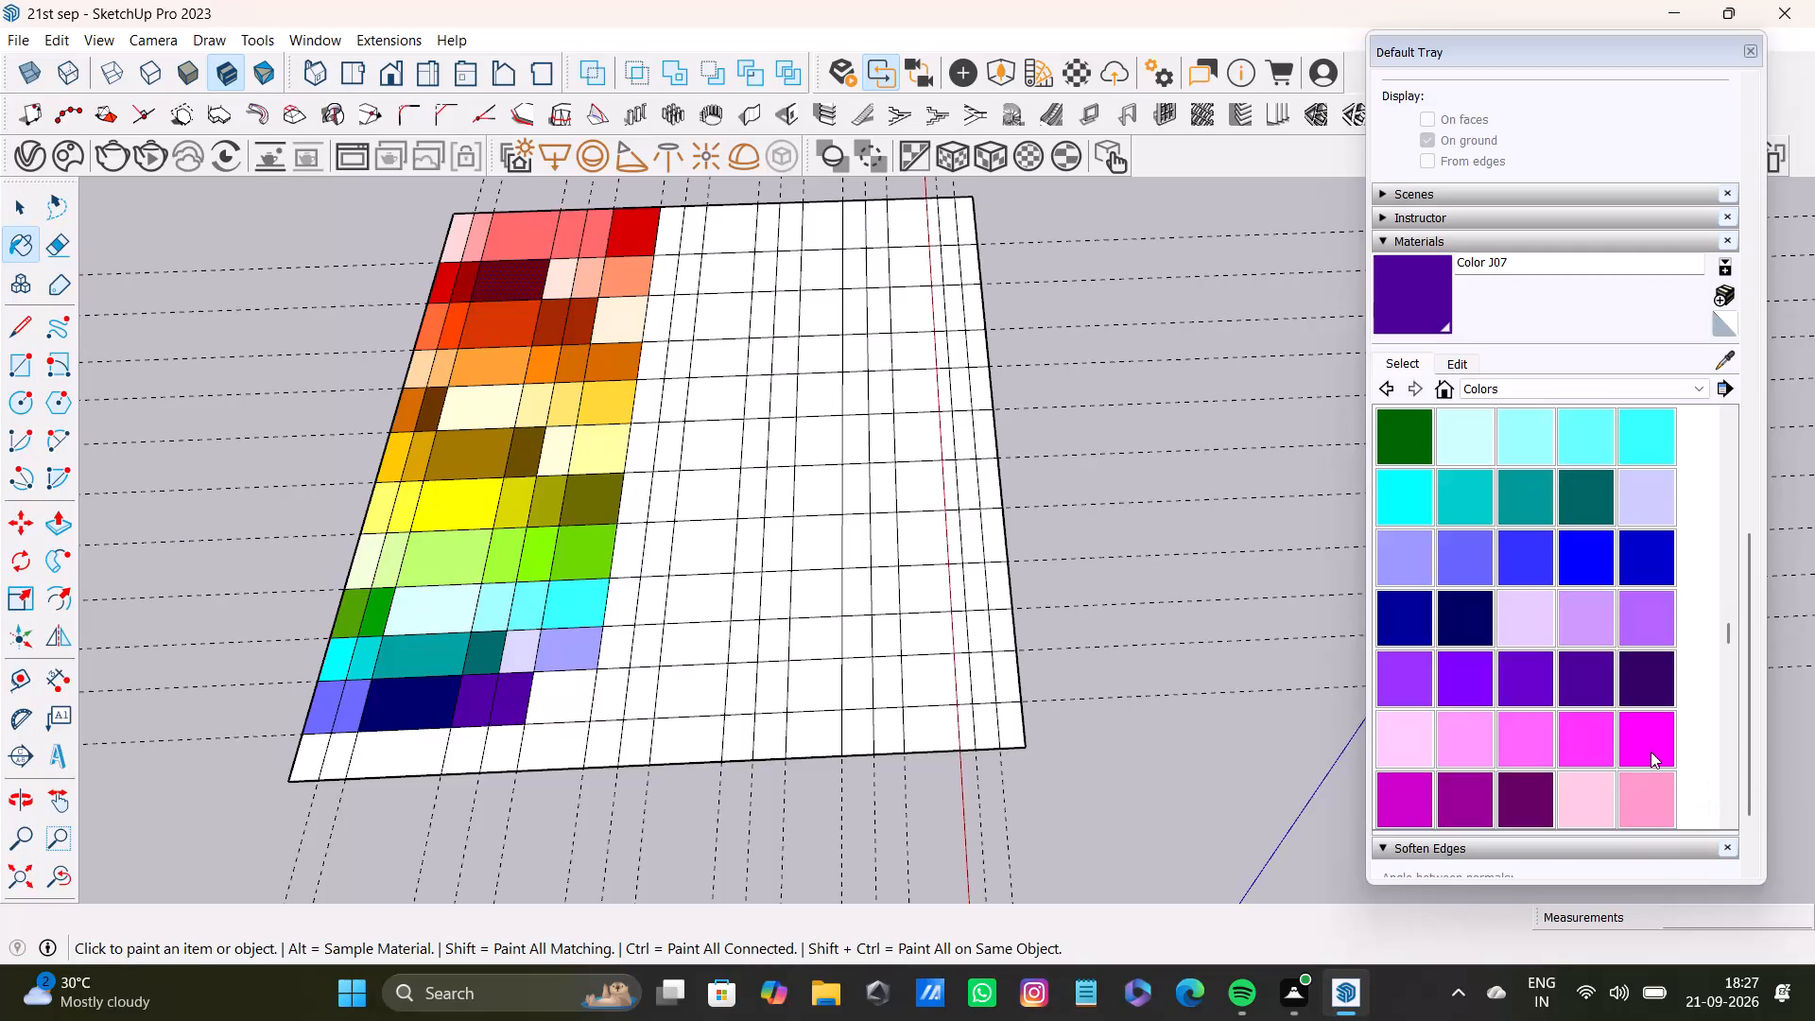
Paint the eleventh row's sixth cell with the bright magenta swatch that precedes Color K06.
left_click(1651, 752)
left_click(558, 710)
Paint the bottom row's first four cells with Color K06, K07, K08 and L01, and its sixth cell with Color L11.
left_click(1418, 787)
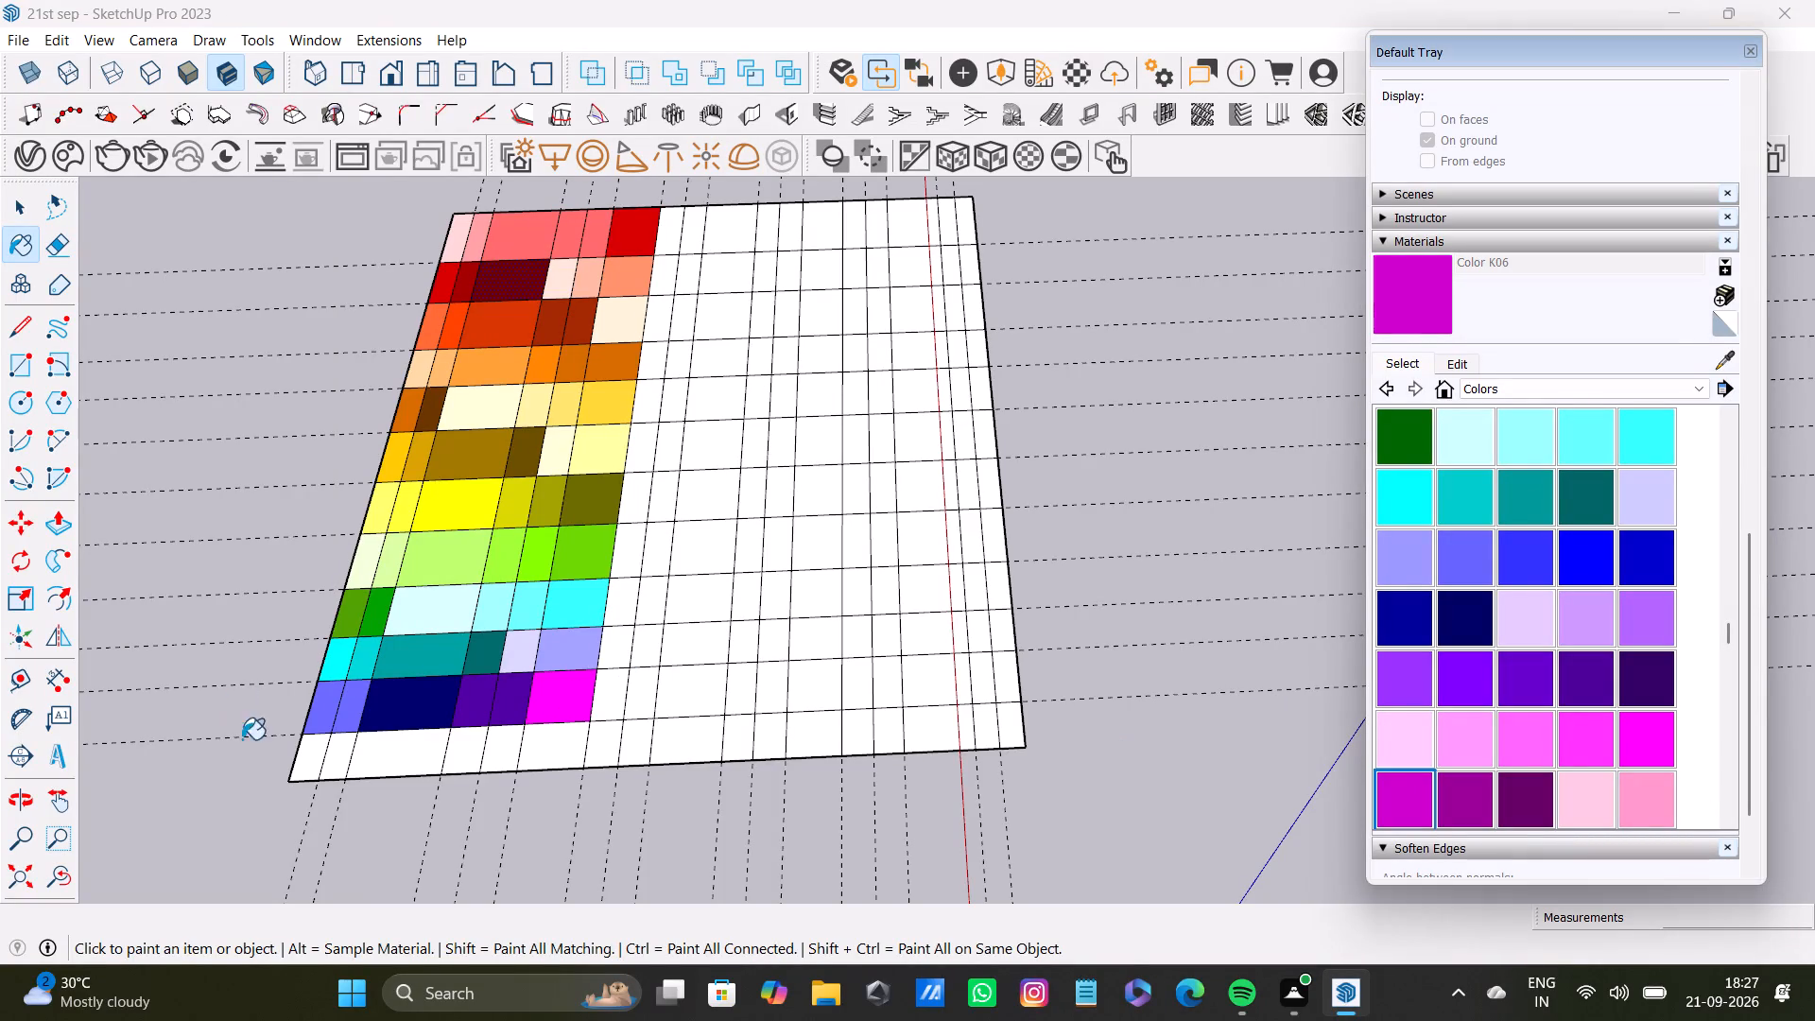
left_click(314, 759)
left_click(1447, 805)
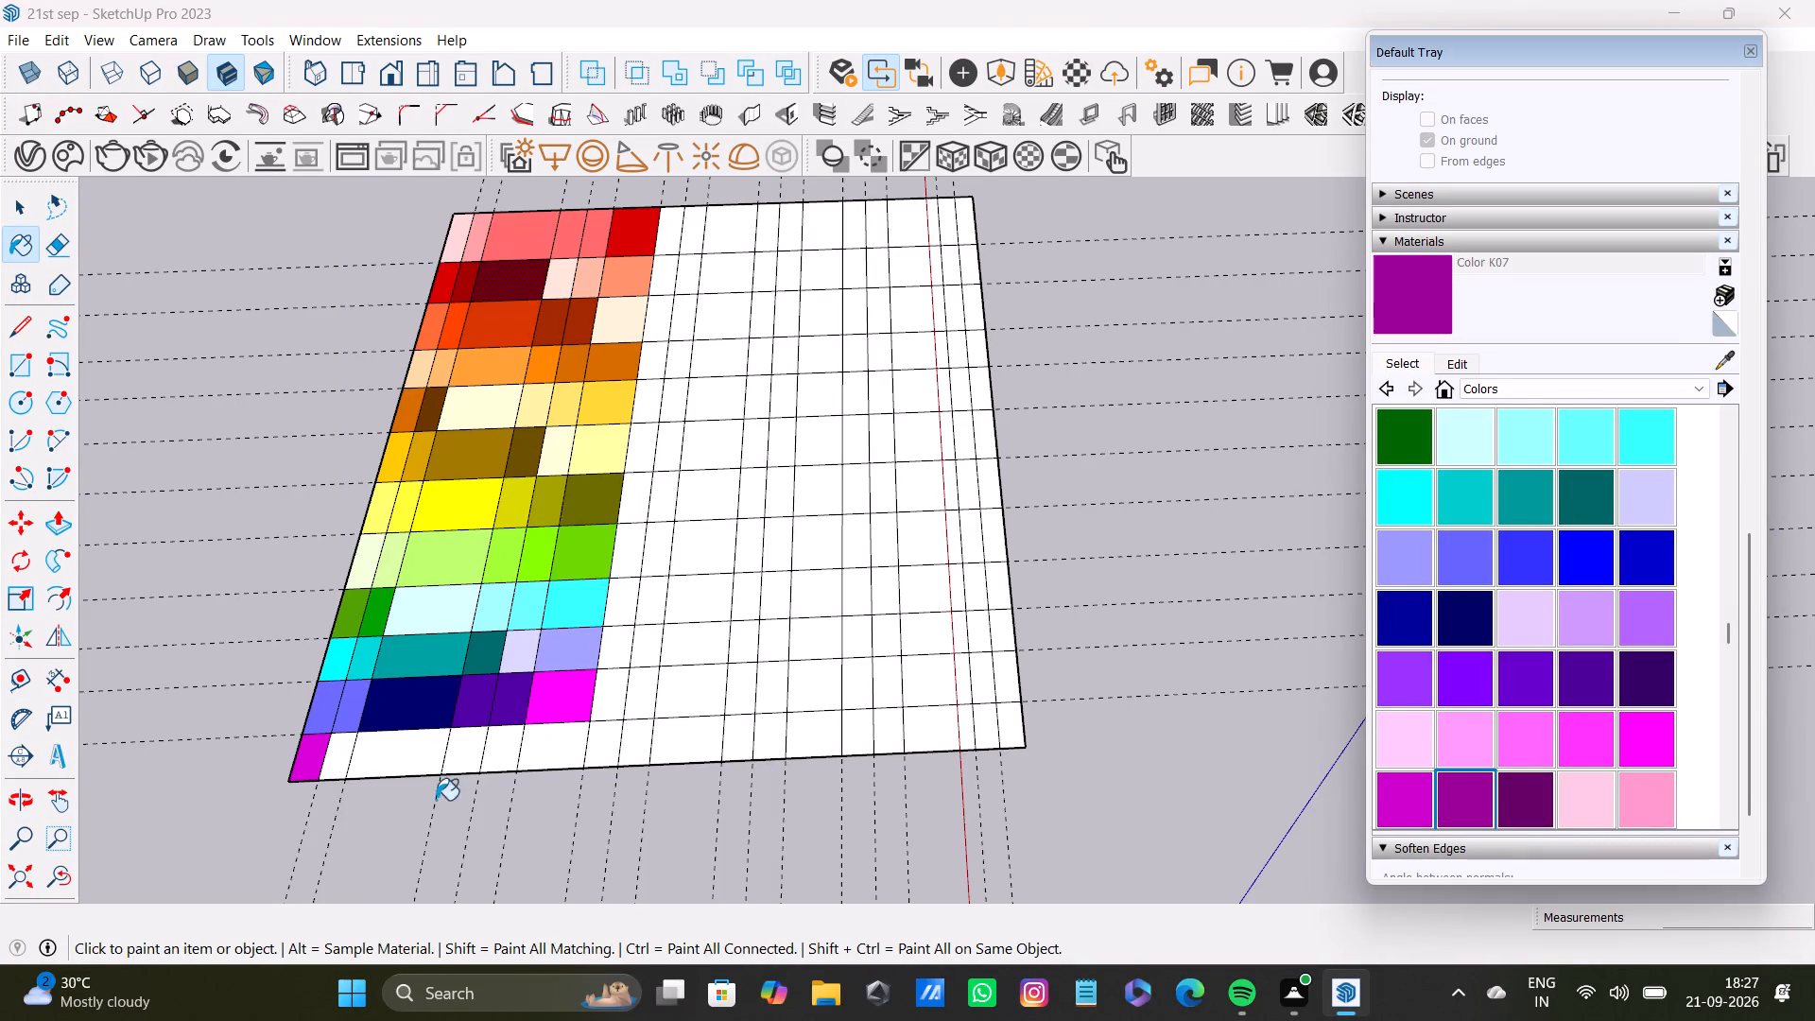
left_click(341, 753)
scroll(1389, 718, "down", 3)
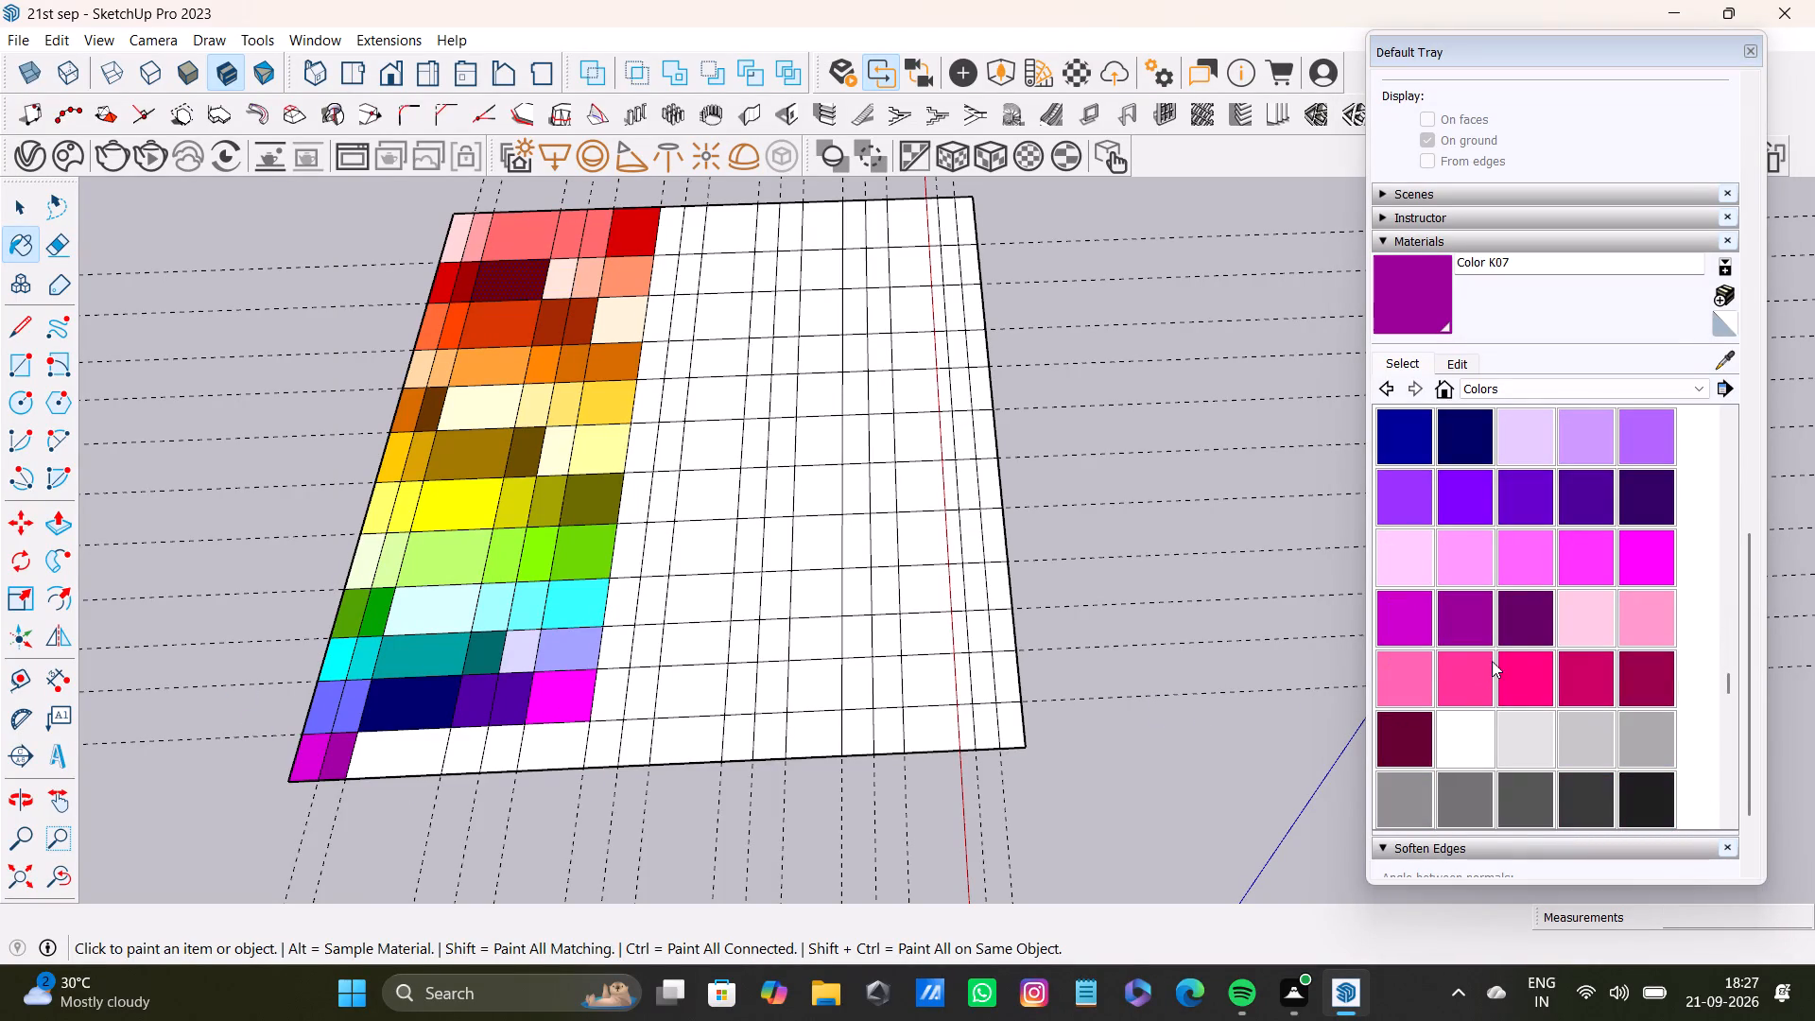
left_click(1510, 609)
left_click(410, 754)
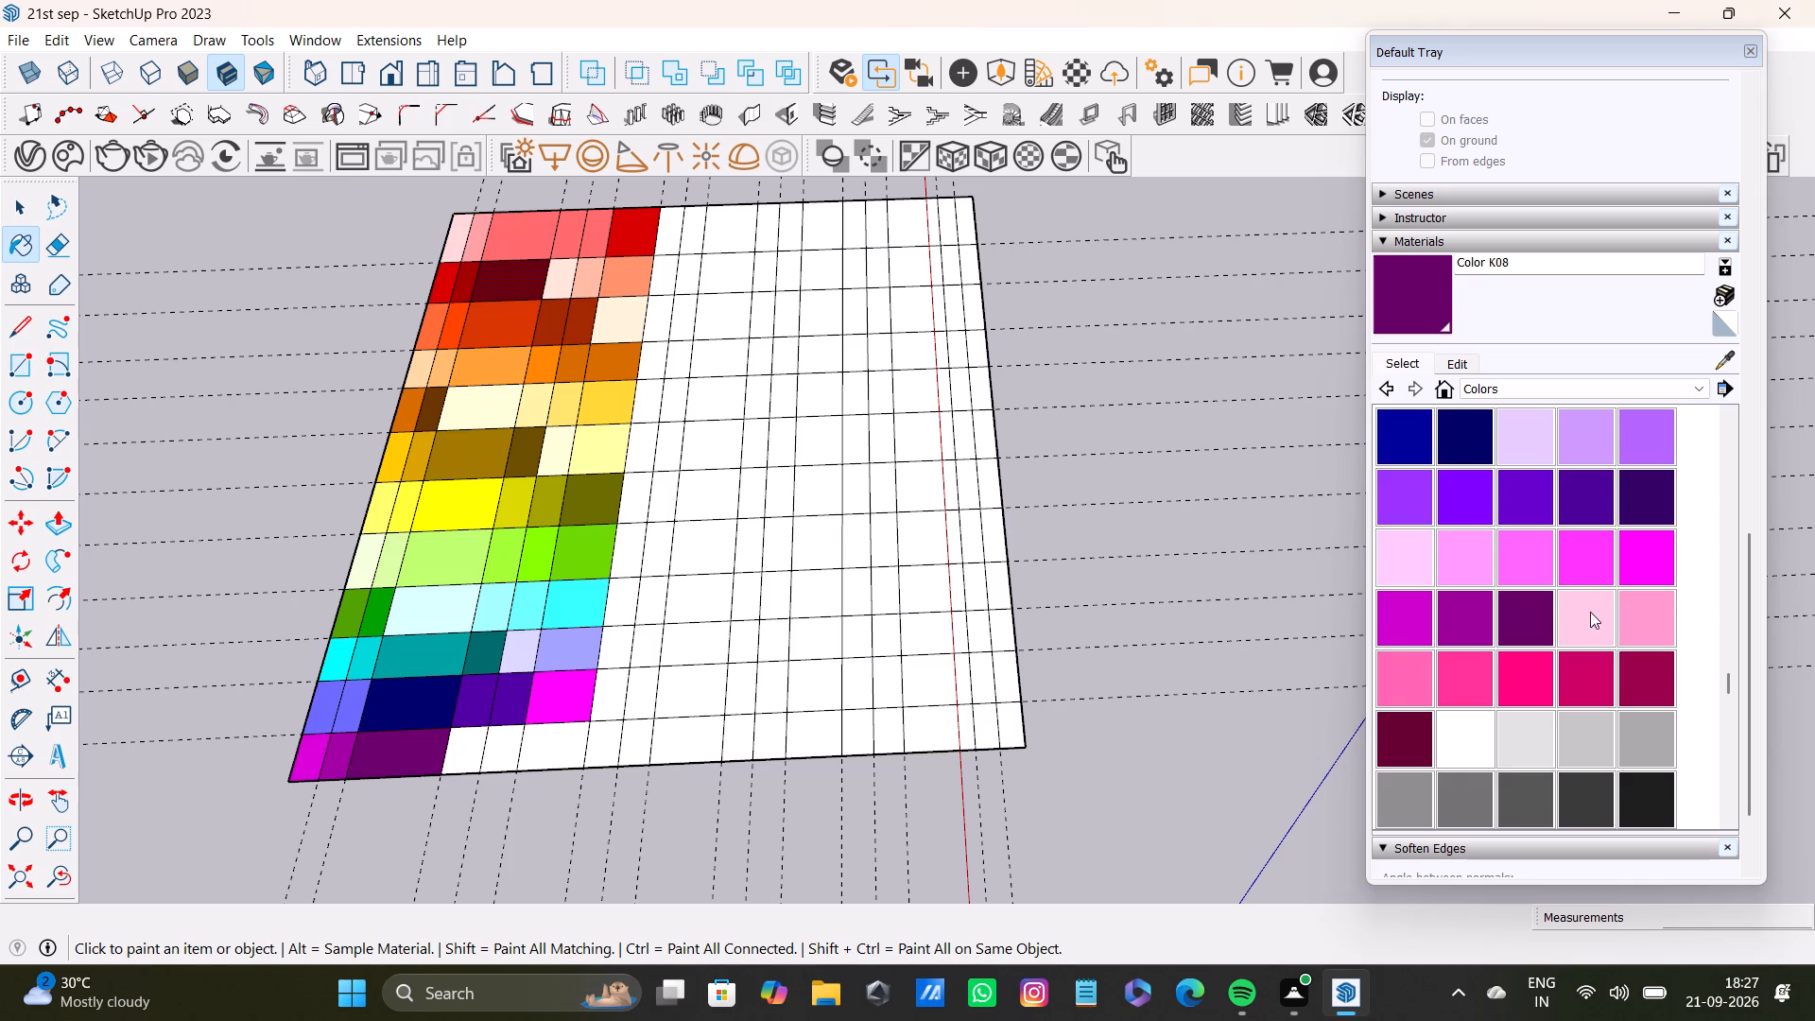
left_click(1592, 613)
left_click(455, 767)
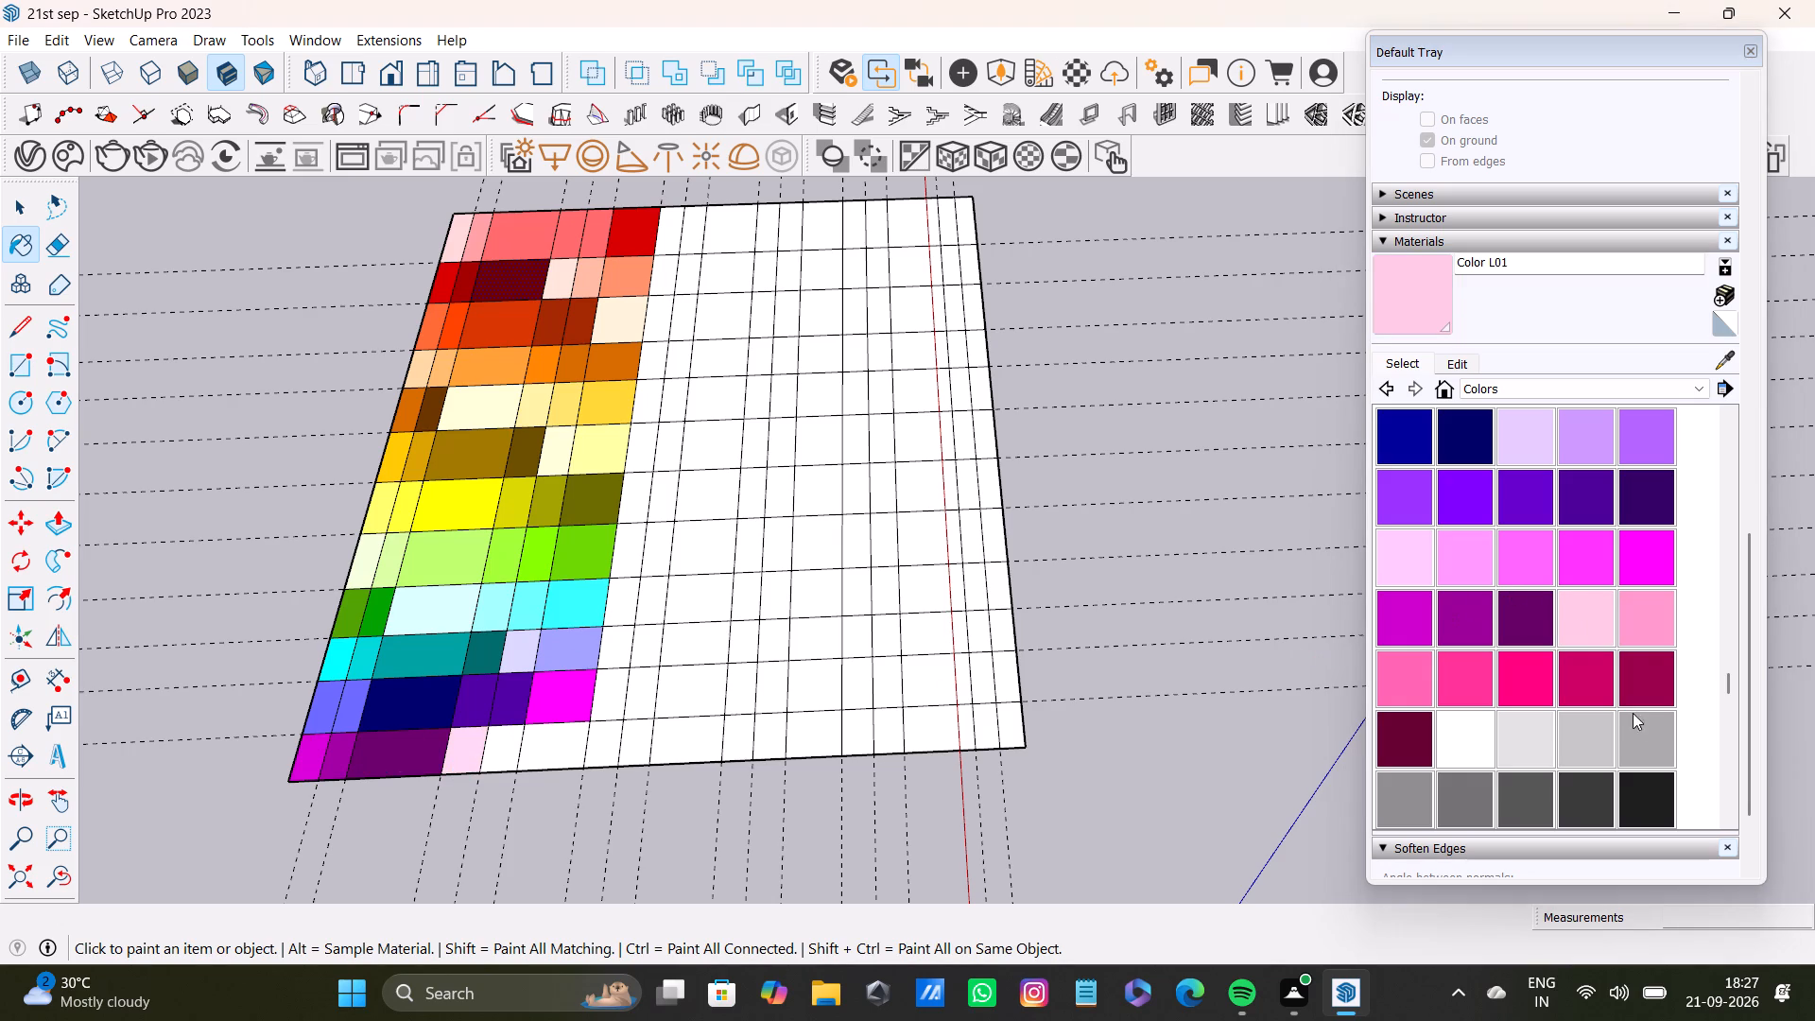
left_click(1625, 638)
left_click(1654, 683)
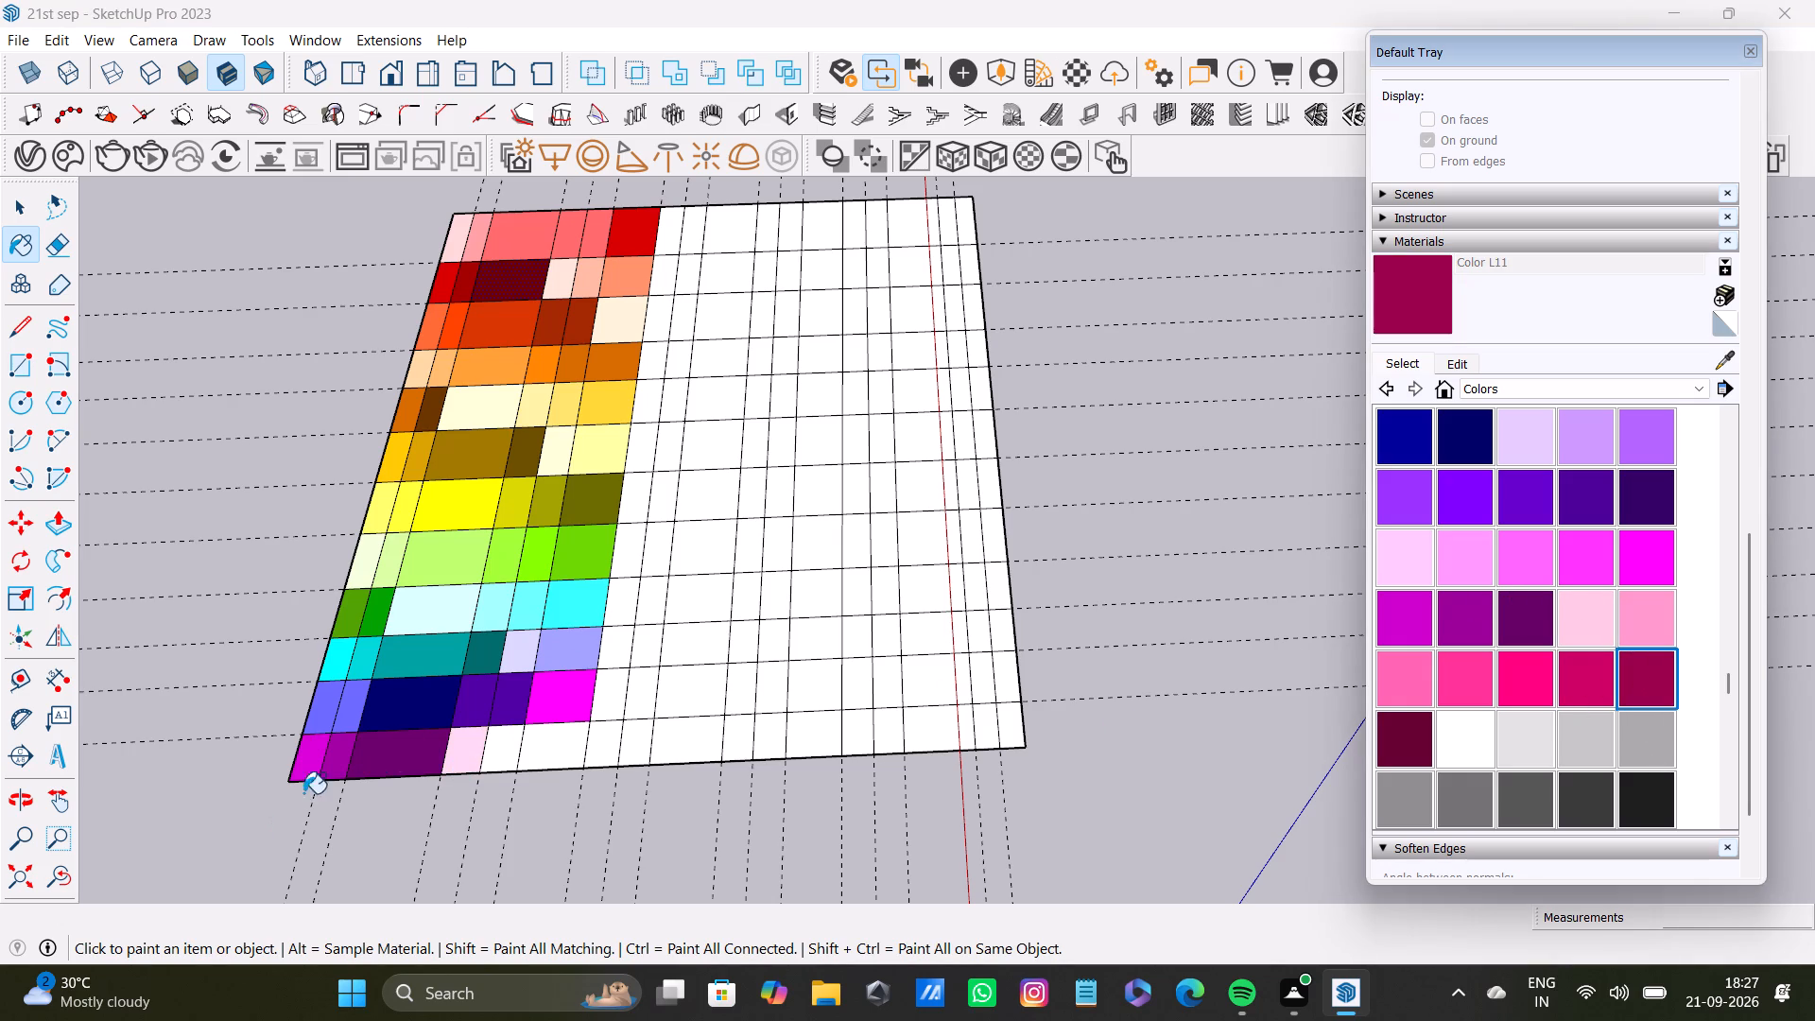
left_click(542, 758)
Stop painting and close the Default Tray.
scroll(494, 760, "down", 17)
key("space")
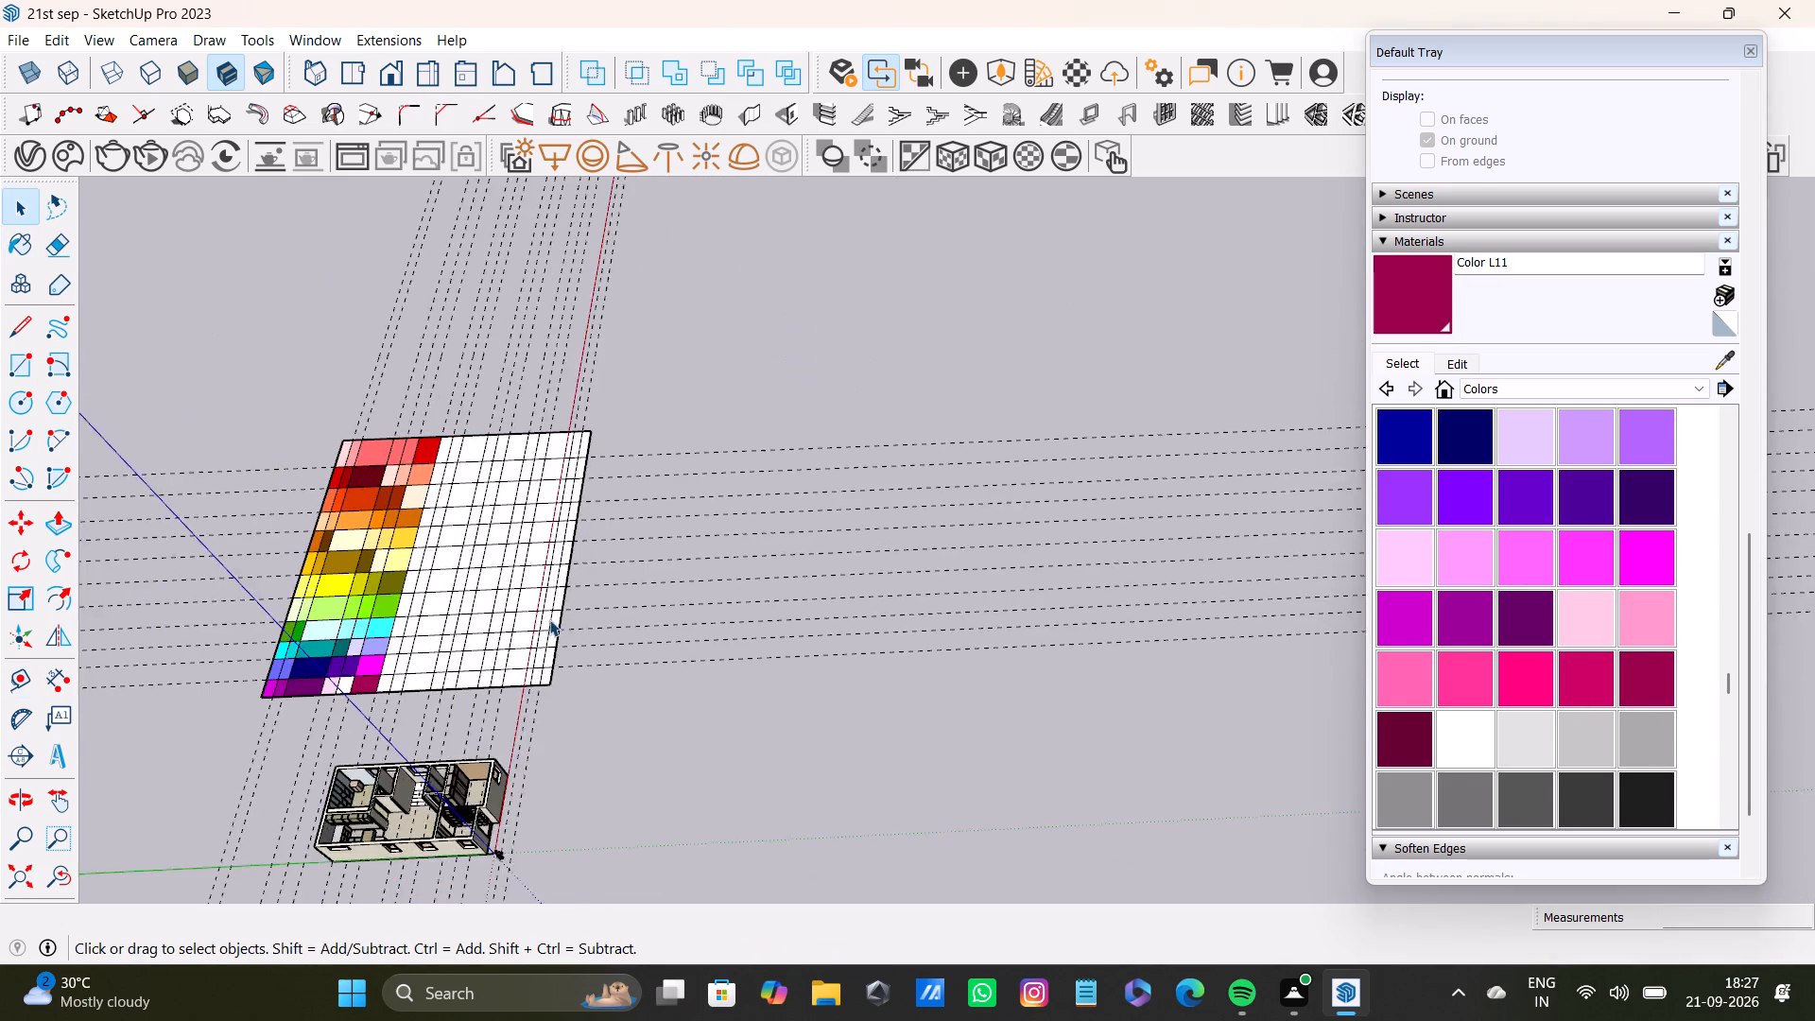
scroll(549, 619, "down", 4)
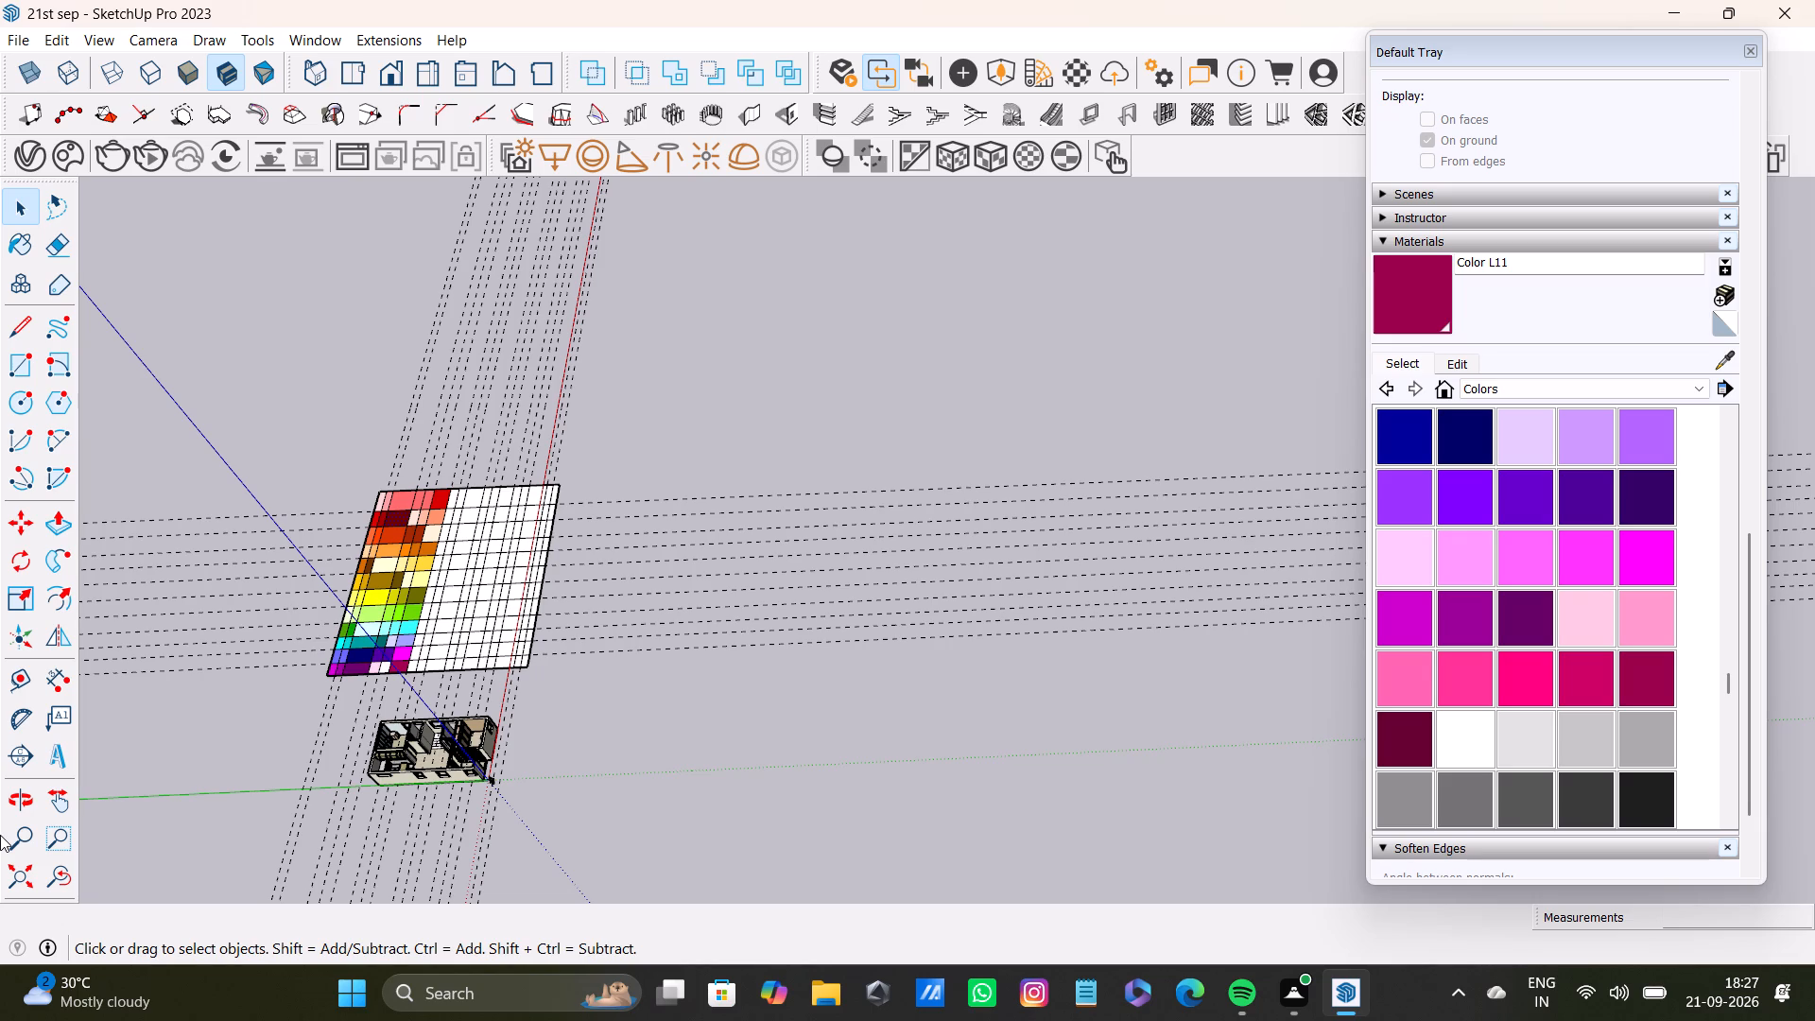
key("space")
left_click(1748, 44)
Delete the five column guide lines that run along the divisions between the painted columns.
scroll(1201, 419, "down", 19)
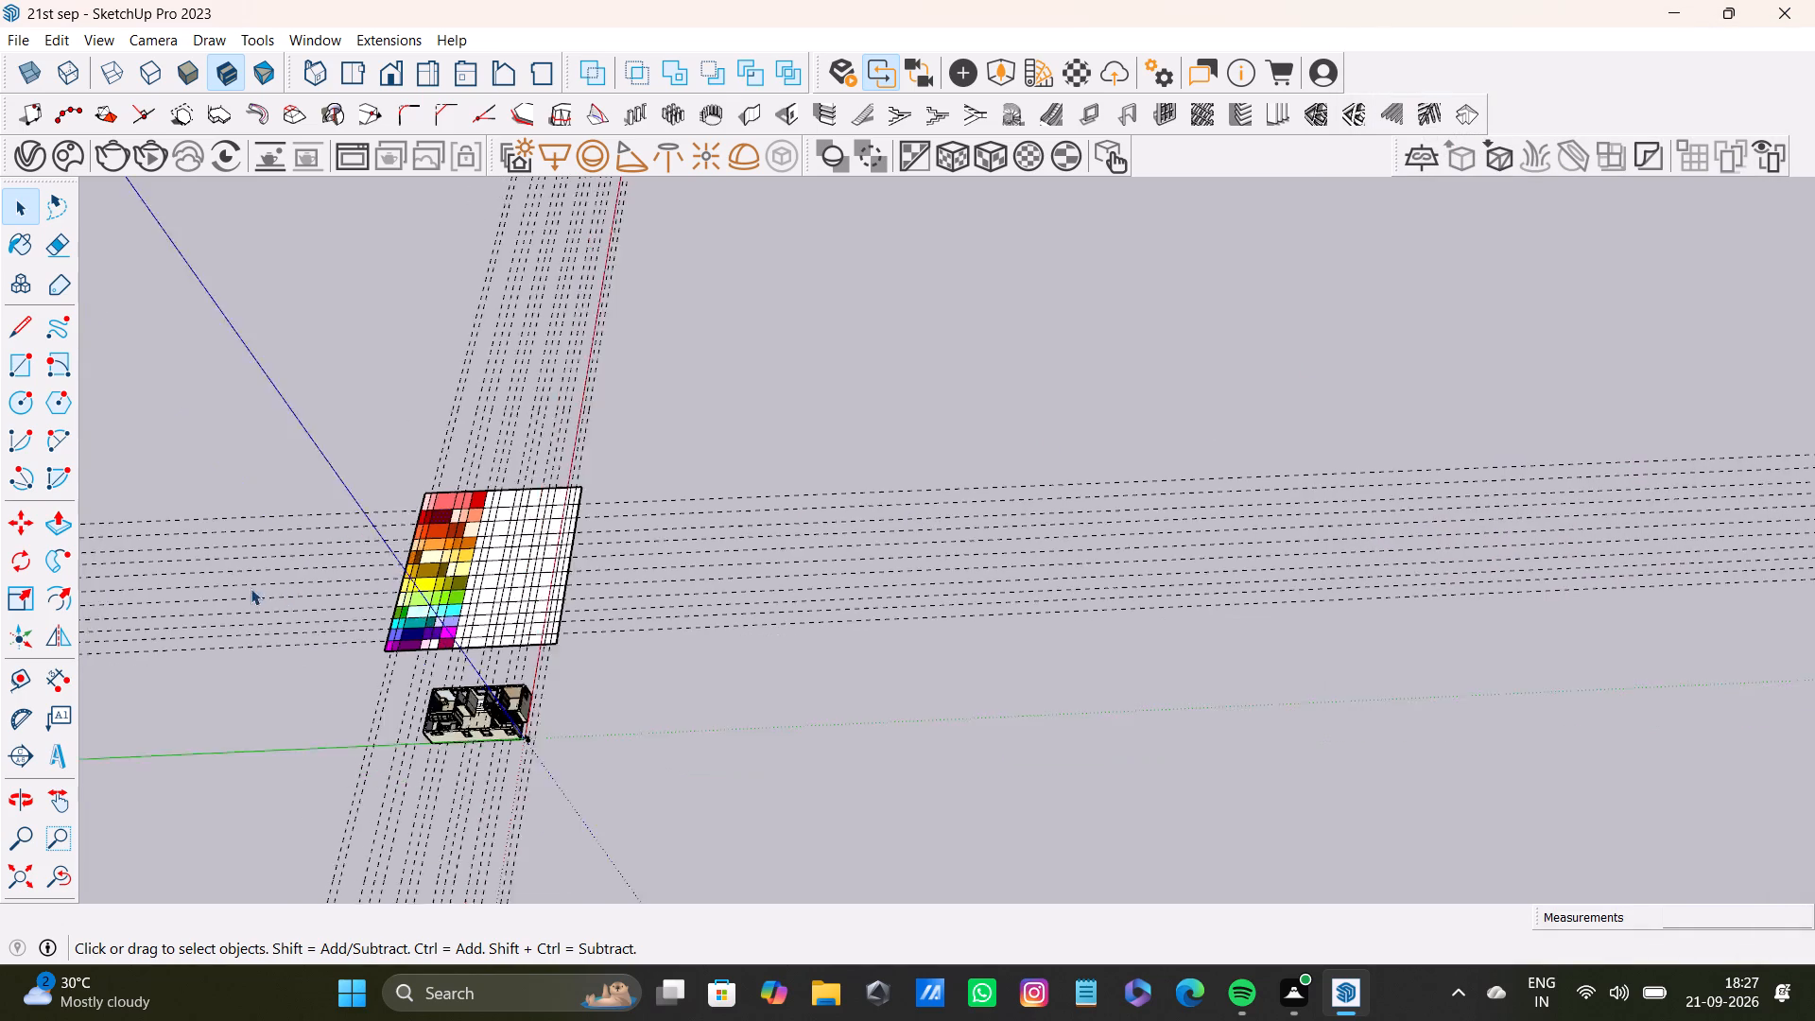
scroll(251, 588, "down", 7)
middle_click_drag(360, 618, 1120, 678, "shift")
scroll(648, 595, "up", 19)
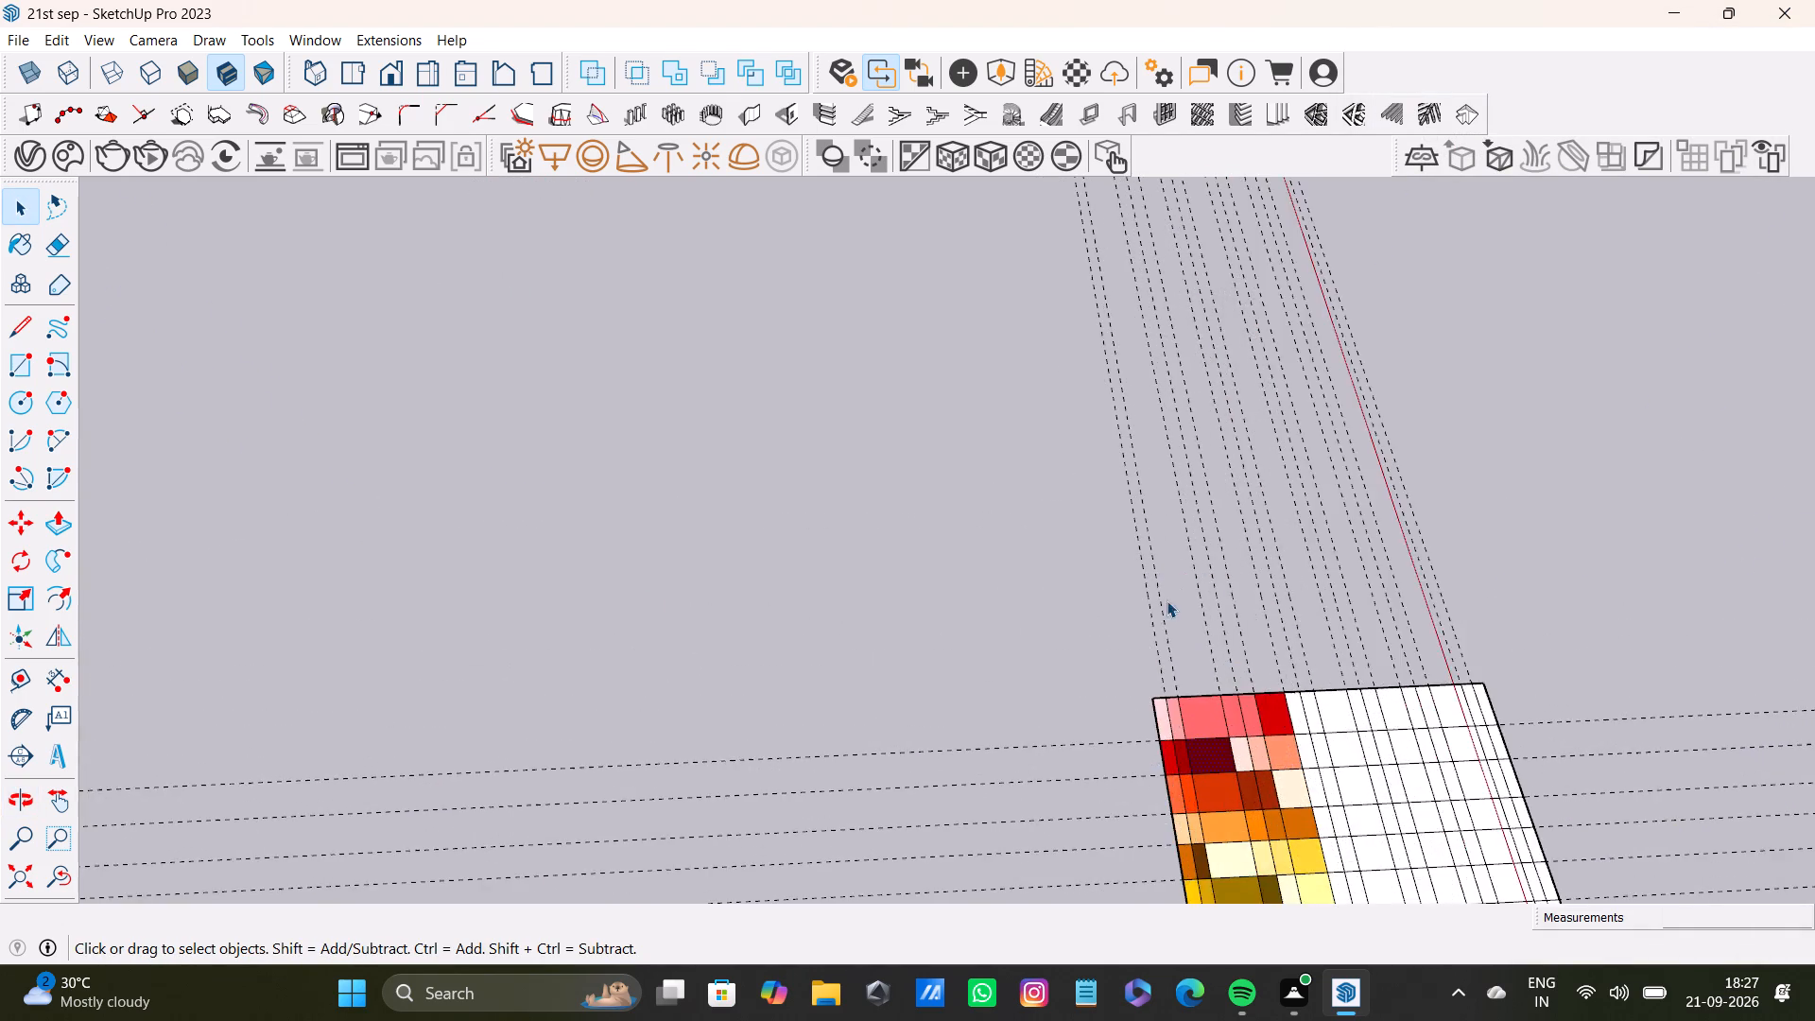
scroll(1167, 600, "up", 13)
left_click(1184, 676)
key("Delete")
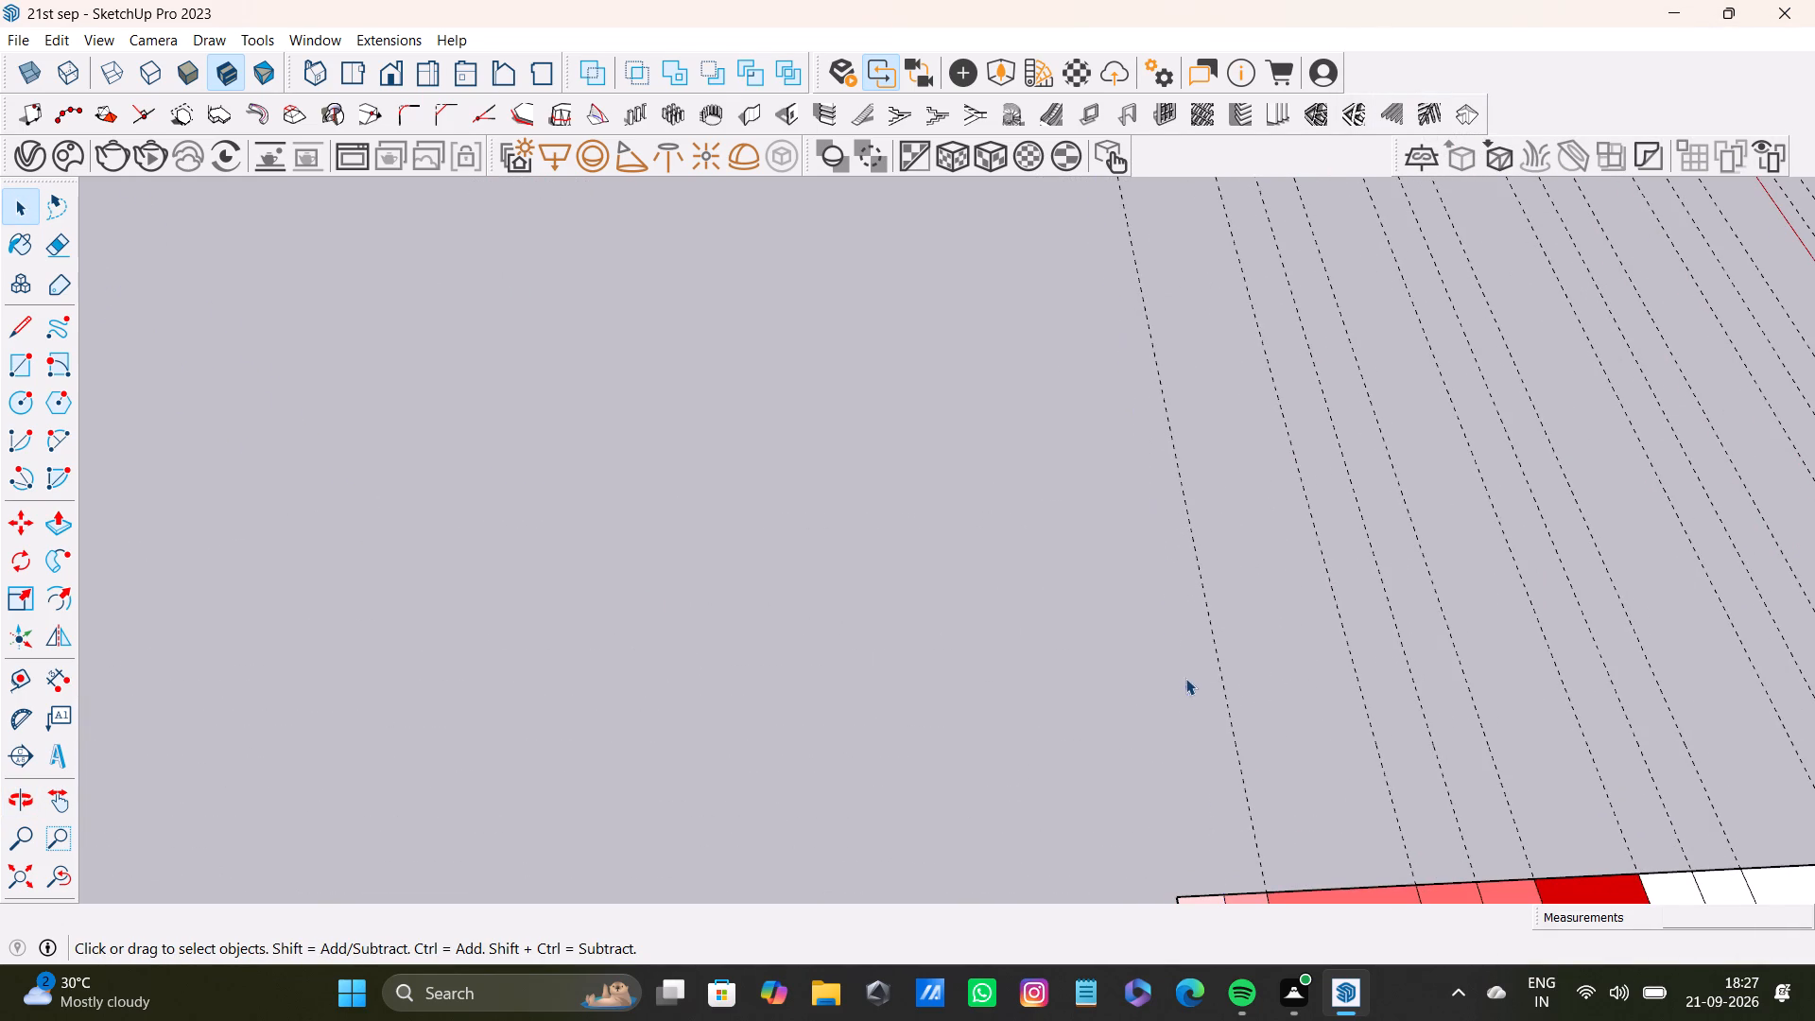
left_click(1227, 693)
key("Delete")
left_click(1357, 684)
key("Delete")
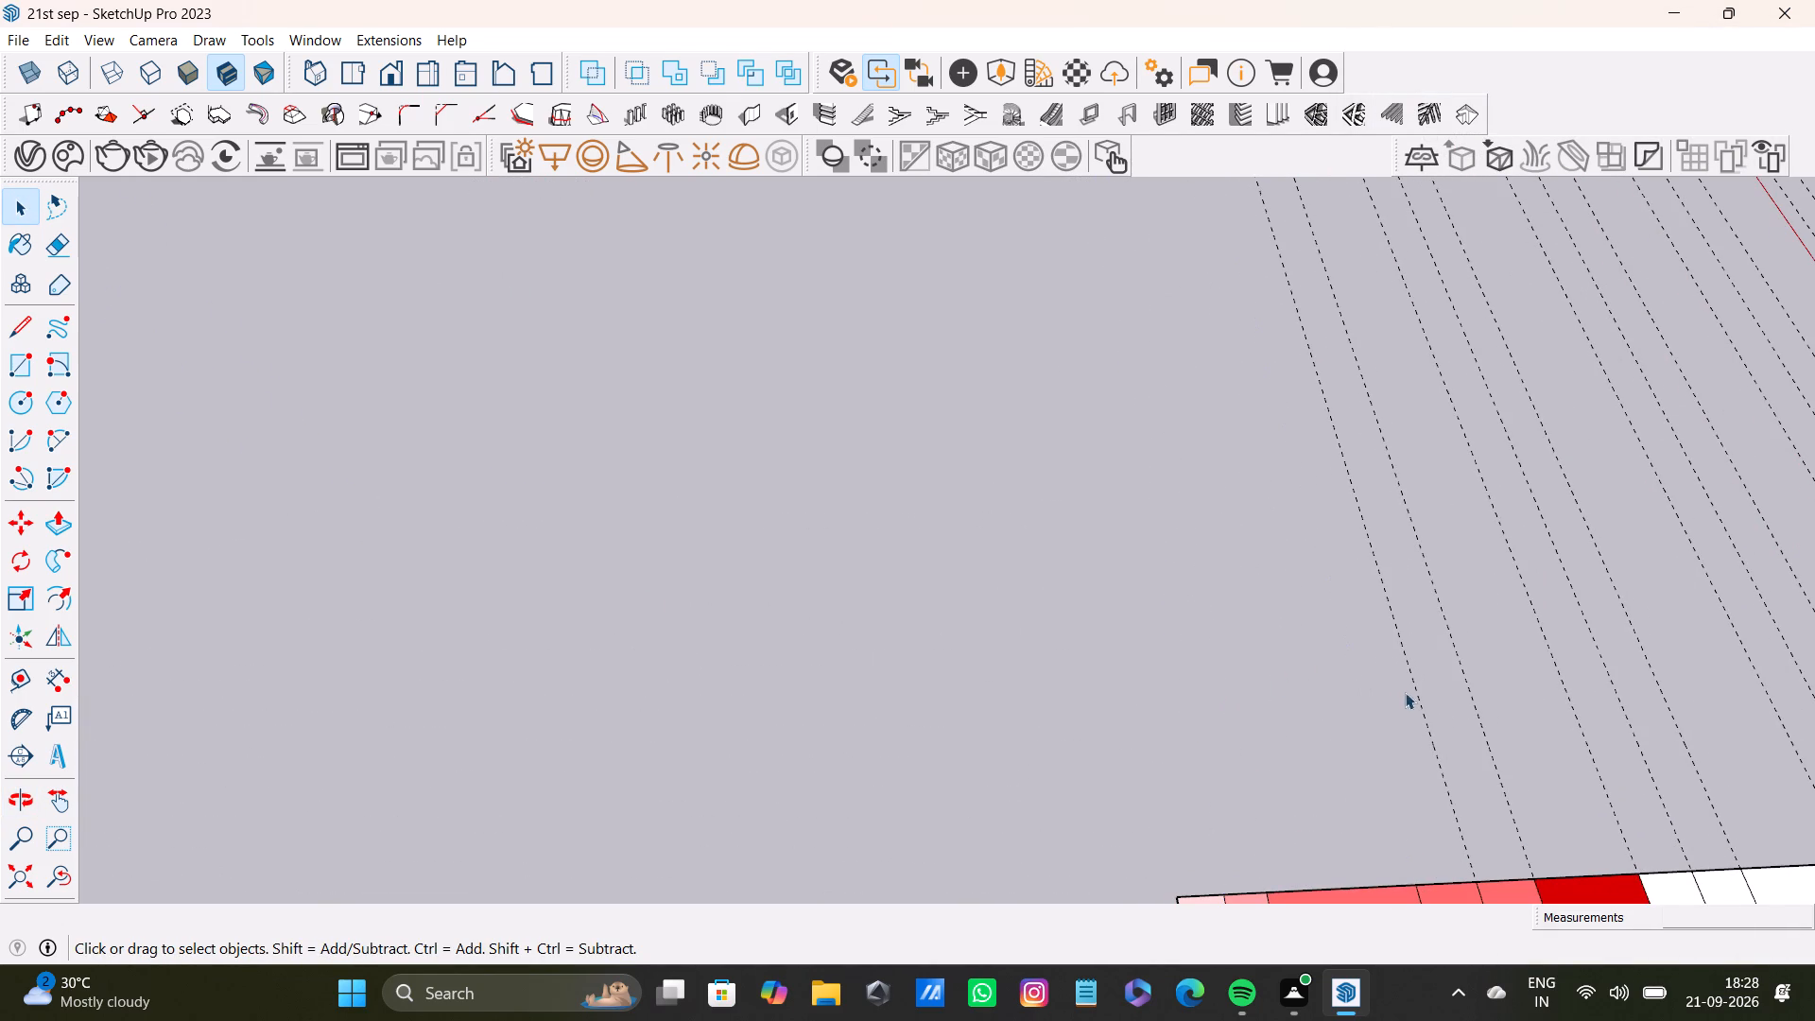
left_click(1416, 698)
key("Delete")
left_click(1475, 704)
key("Delete")
Delete the next three column guide lines, starting at the boundary between painted and unpainted columns.
left_click(1574, 704)
key("Delete")
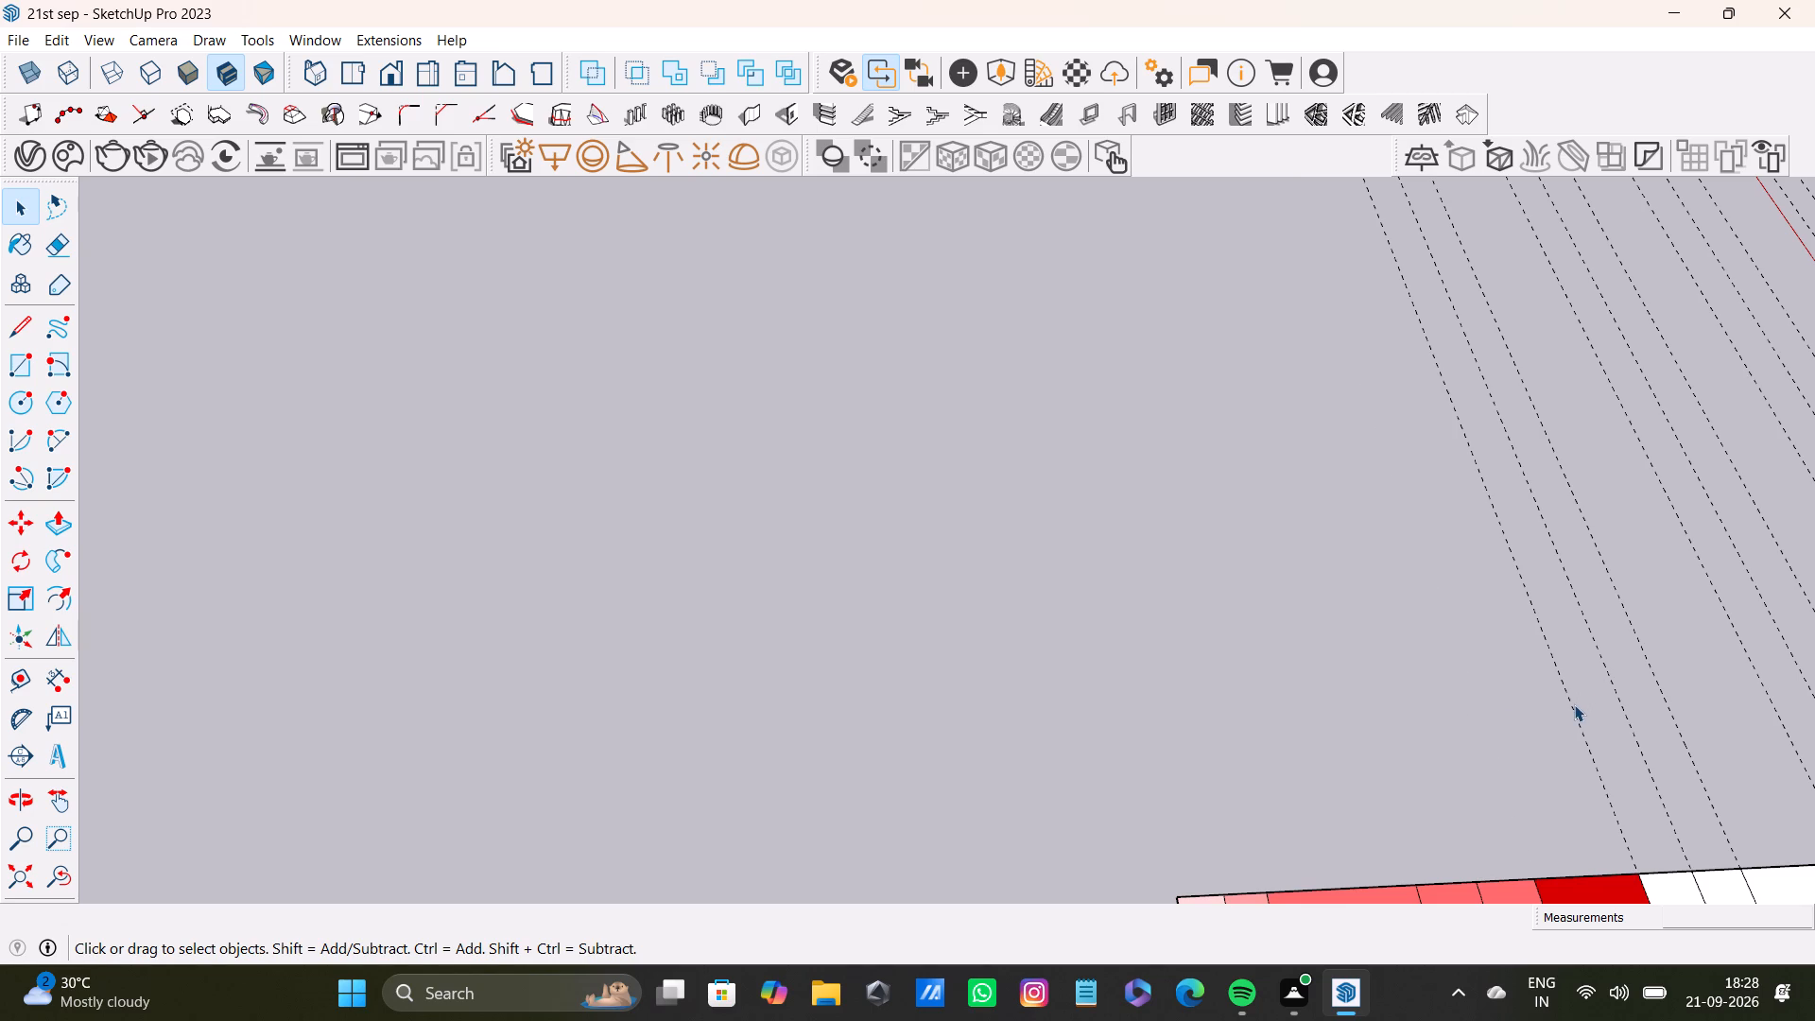
left_click(1618, 697)
key("Delete")
left_click(1680, 694)
key("Delete")
left_click(1675, 705)
key("Delete")
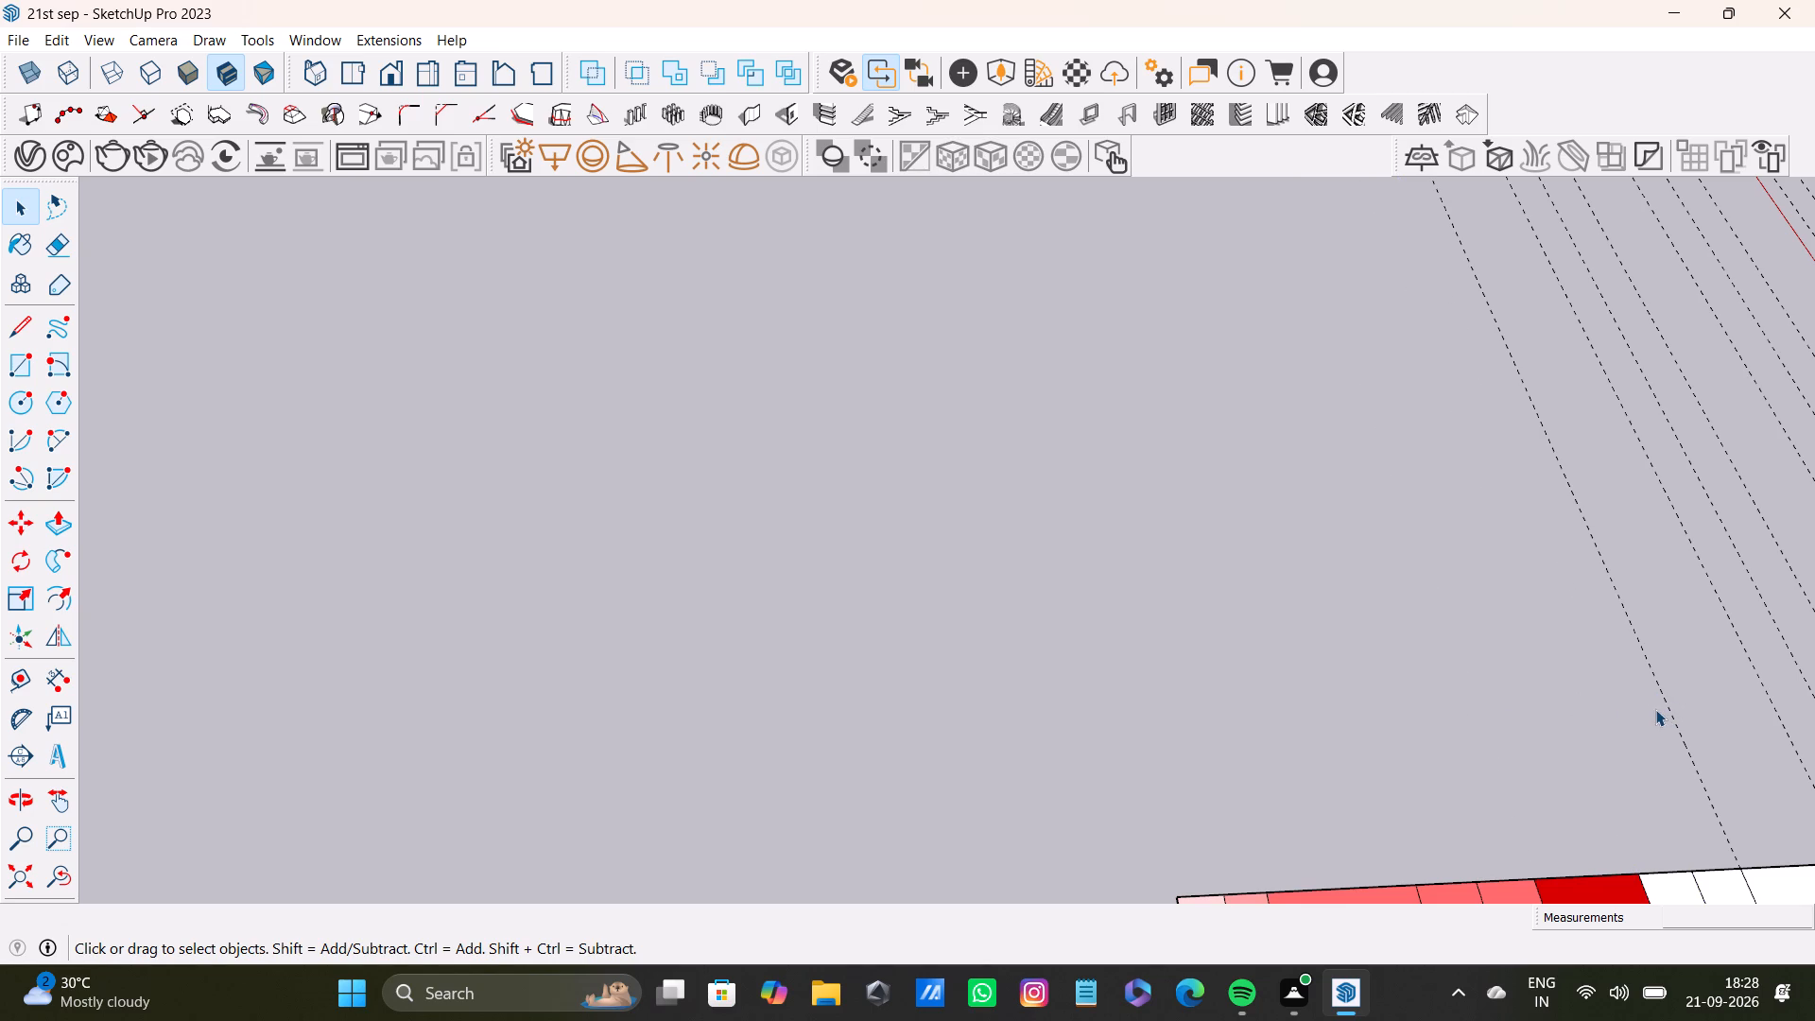
left_click(1670, 712)
key("Delete")
Delete the next three column guide lines over the unpainted part of the grid.
scroll(1663, 713, "down", 7)
middle_click_drag(1662, 700, 1097, 754, "shift")
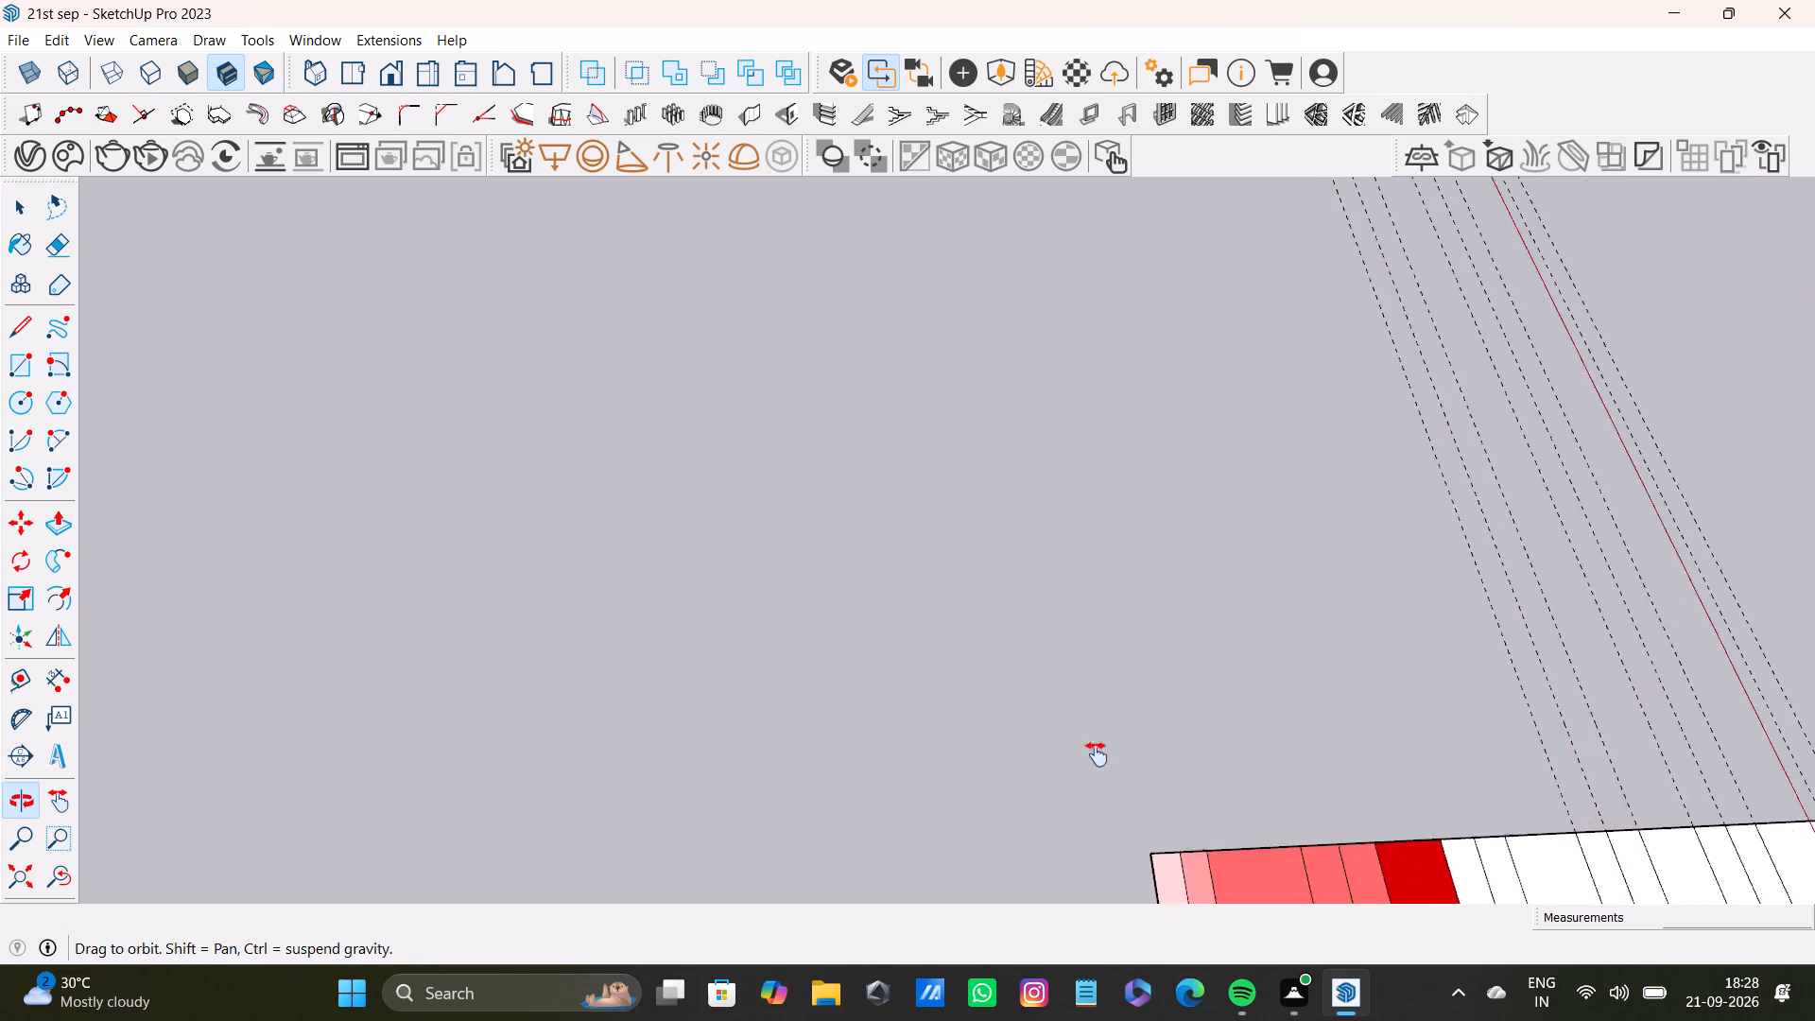
middle_click_drag(1097, 754, 1015, 765, "shift")
scroll(1228, 694, "up", 6, "shift")
left_click(1075, 807)
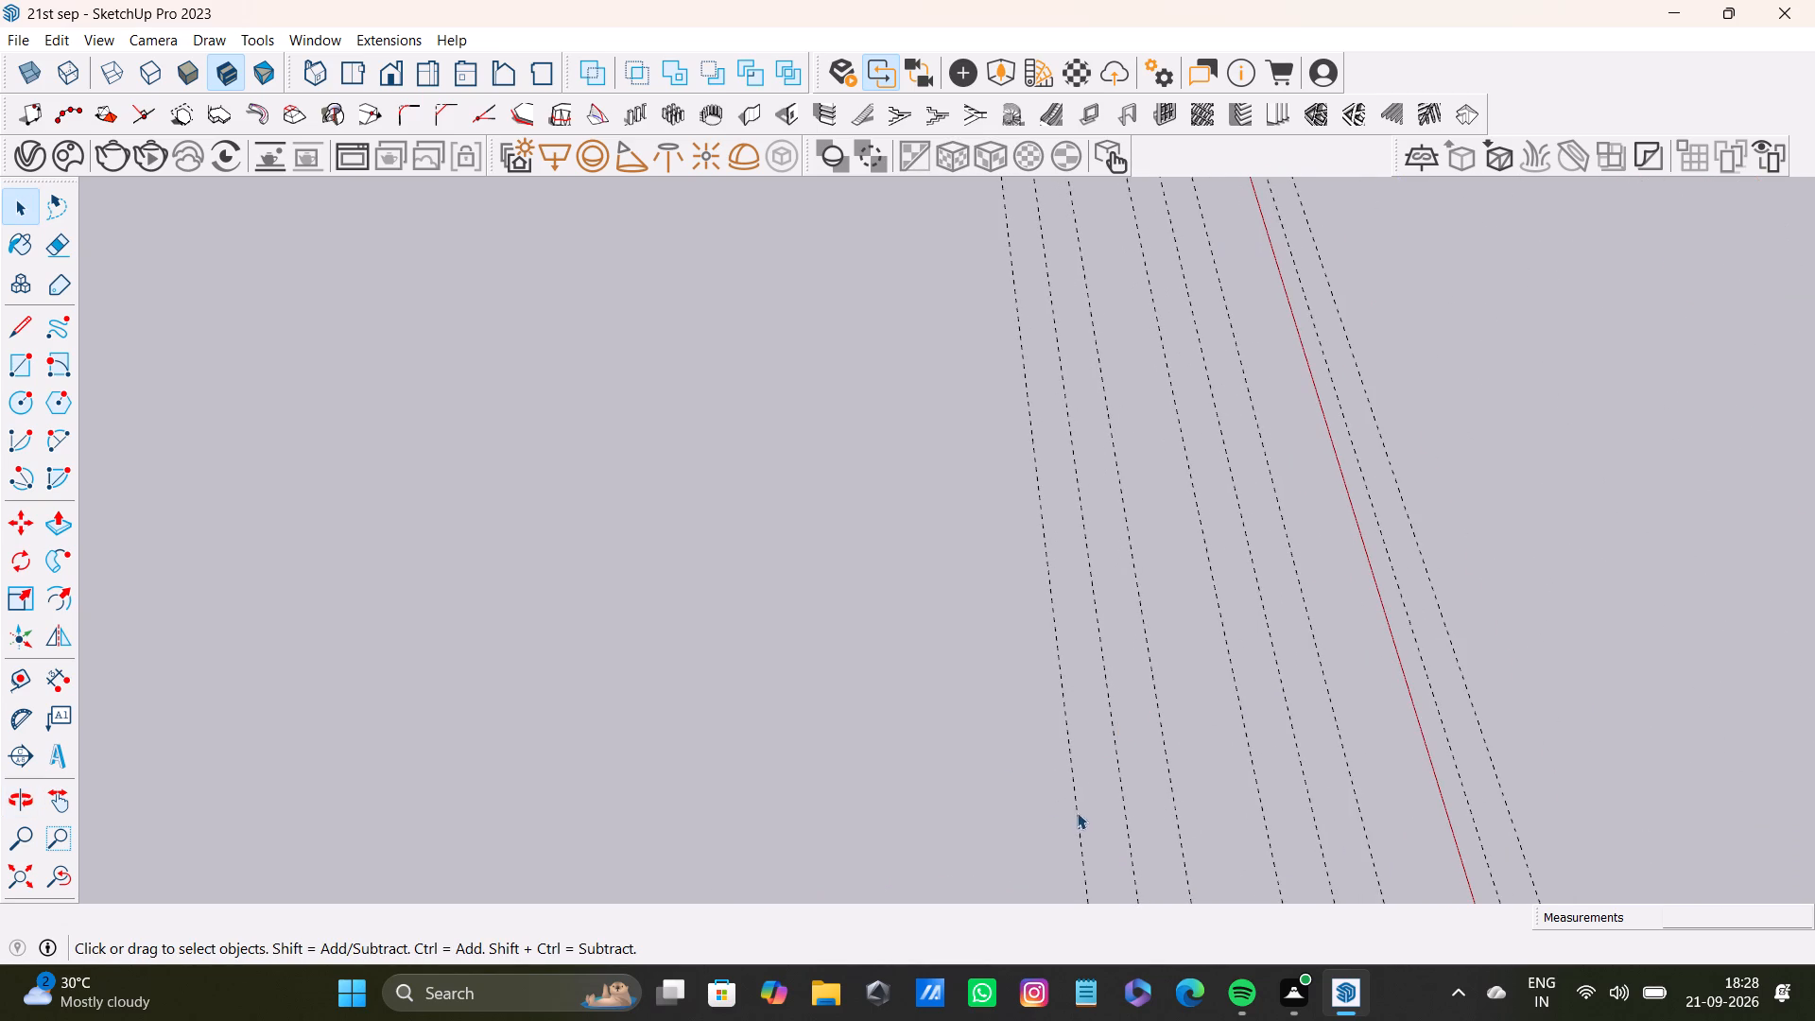
left_click(1093, 827)
left_click(1080, 841)
key("Delete")
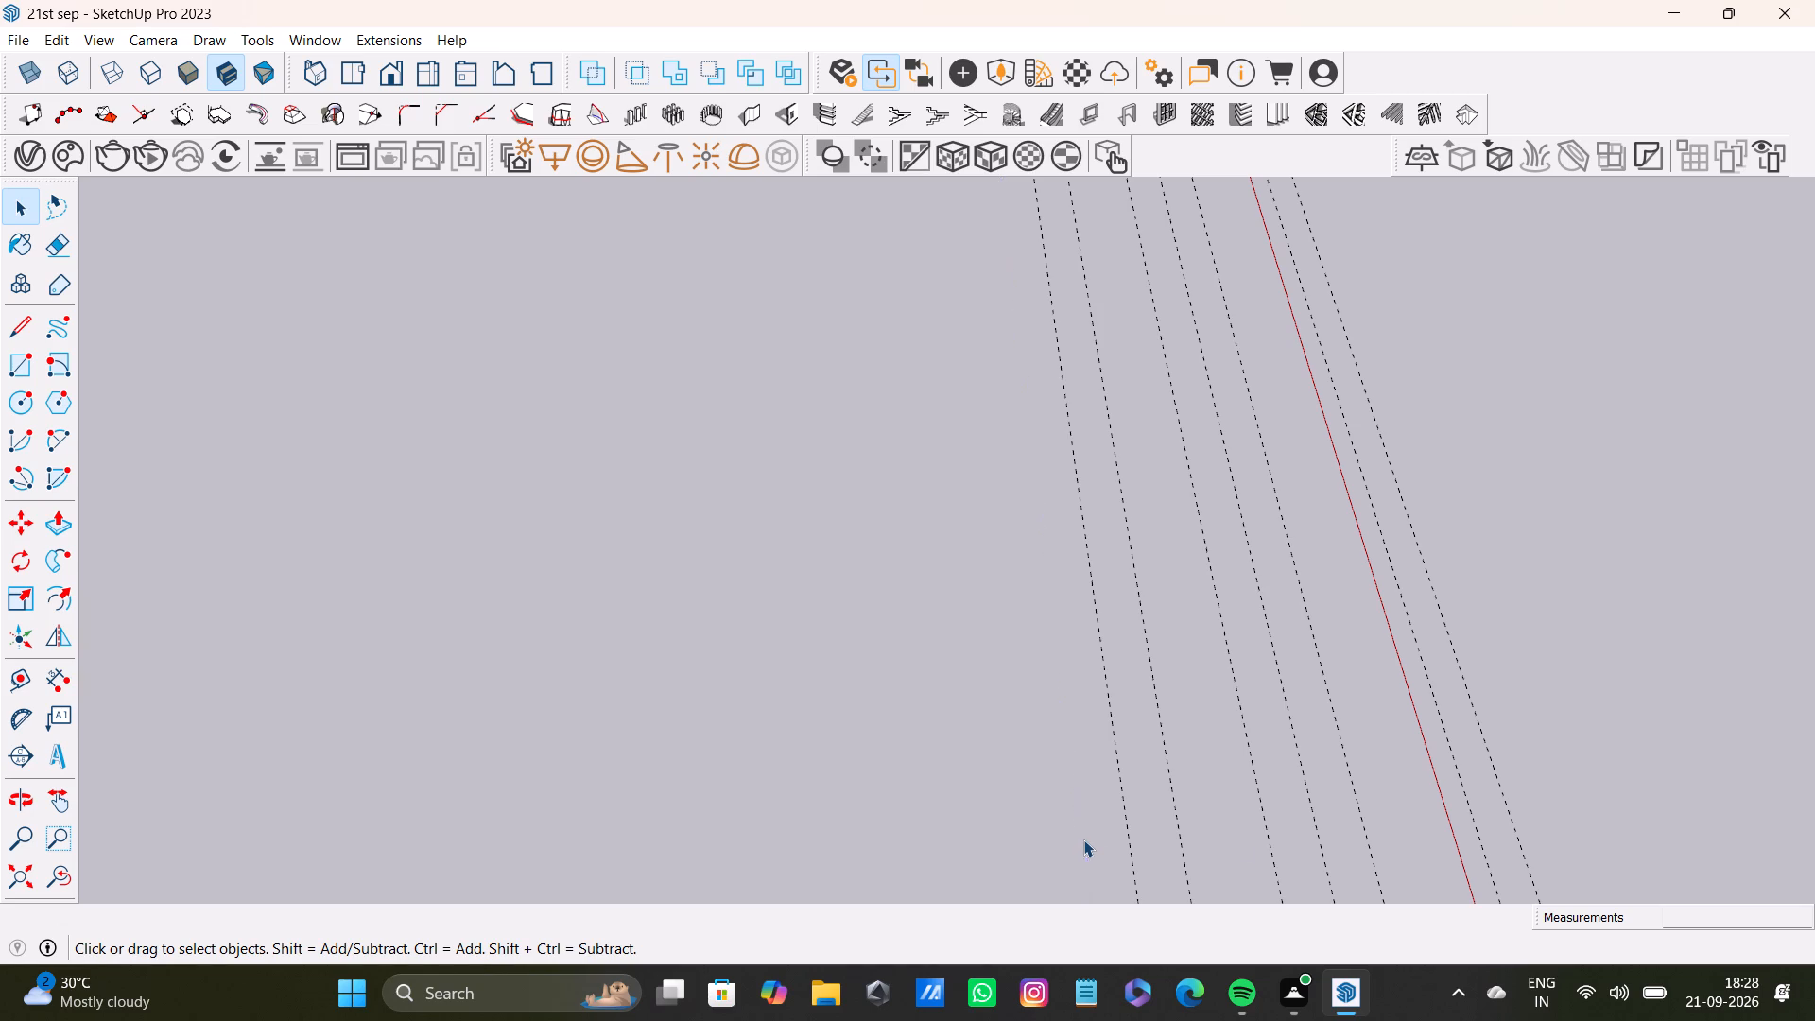
left_click(1133, 868)
key("Delete")
left_click(1185, 872)
key("Delete")
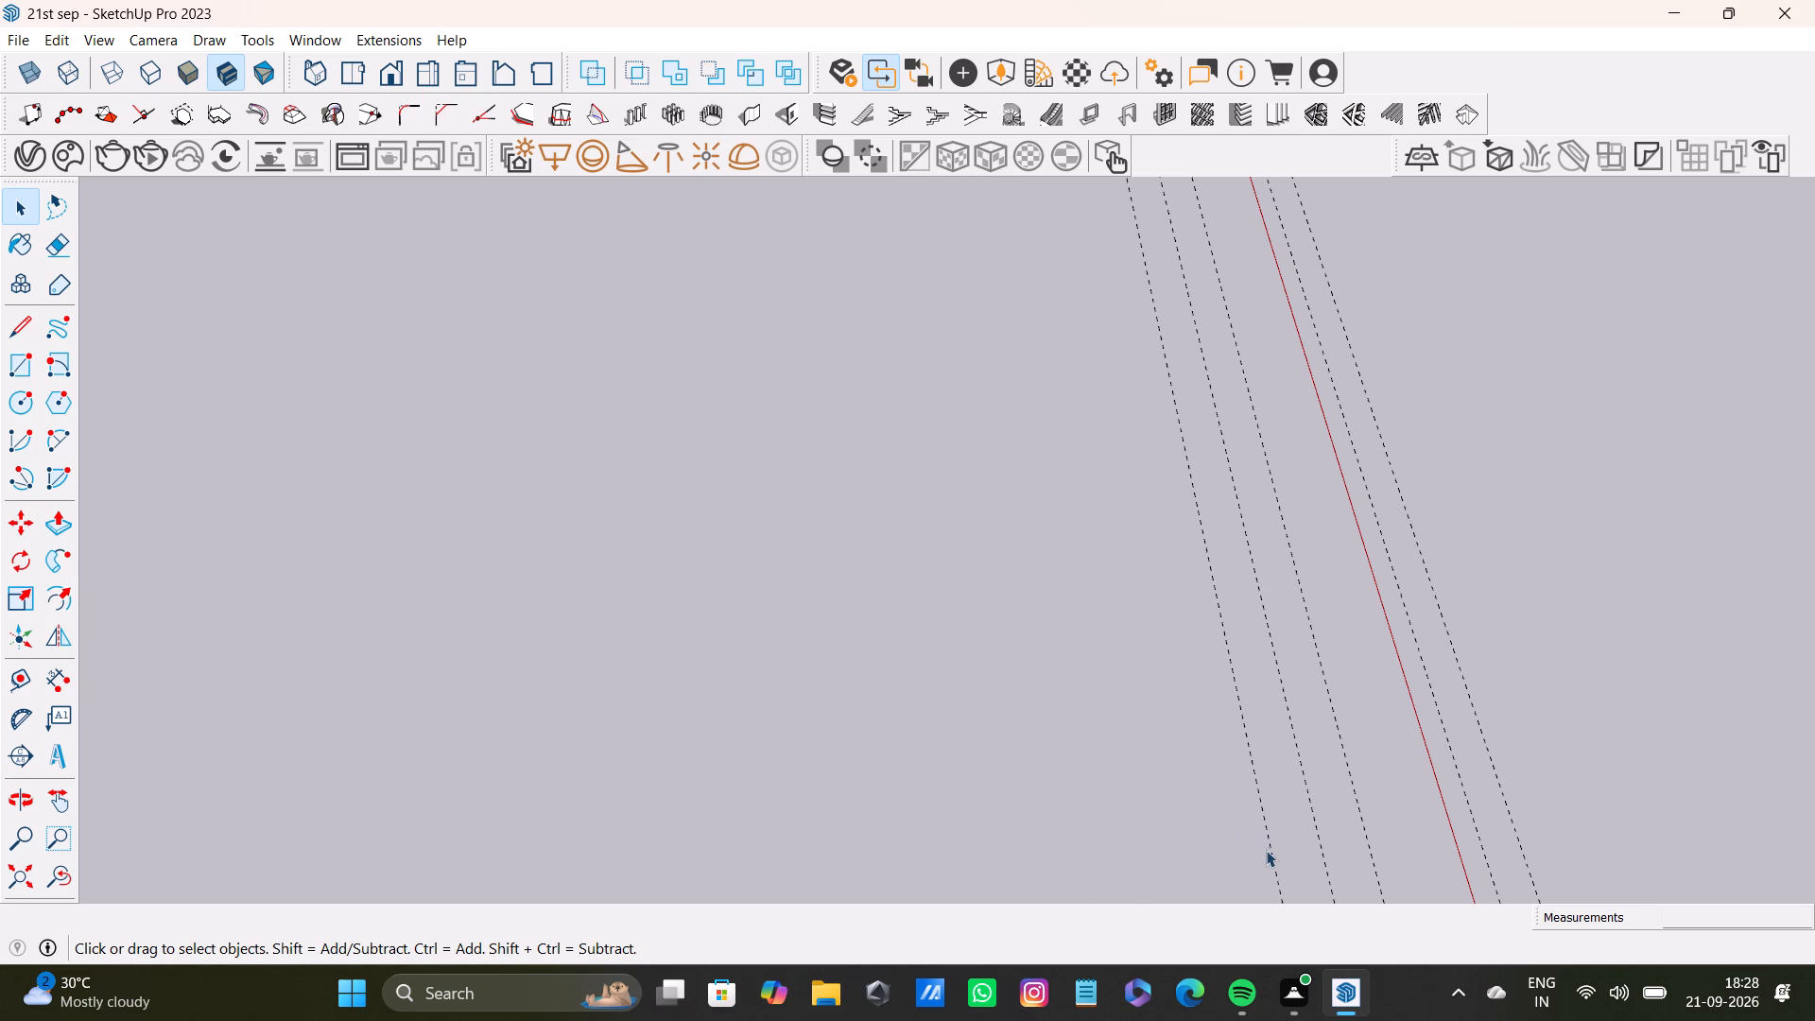
Delete the remaining five column guide lines on both sides of the red axis.
left_click(1277, 853)
key("Delete")
left_click(1317, 853)
key("Delete")
left_click(1325, 857)
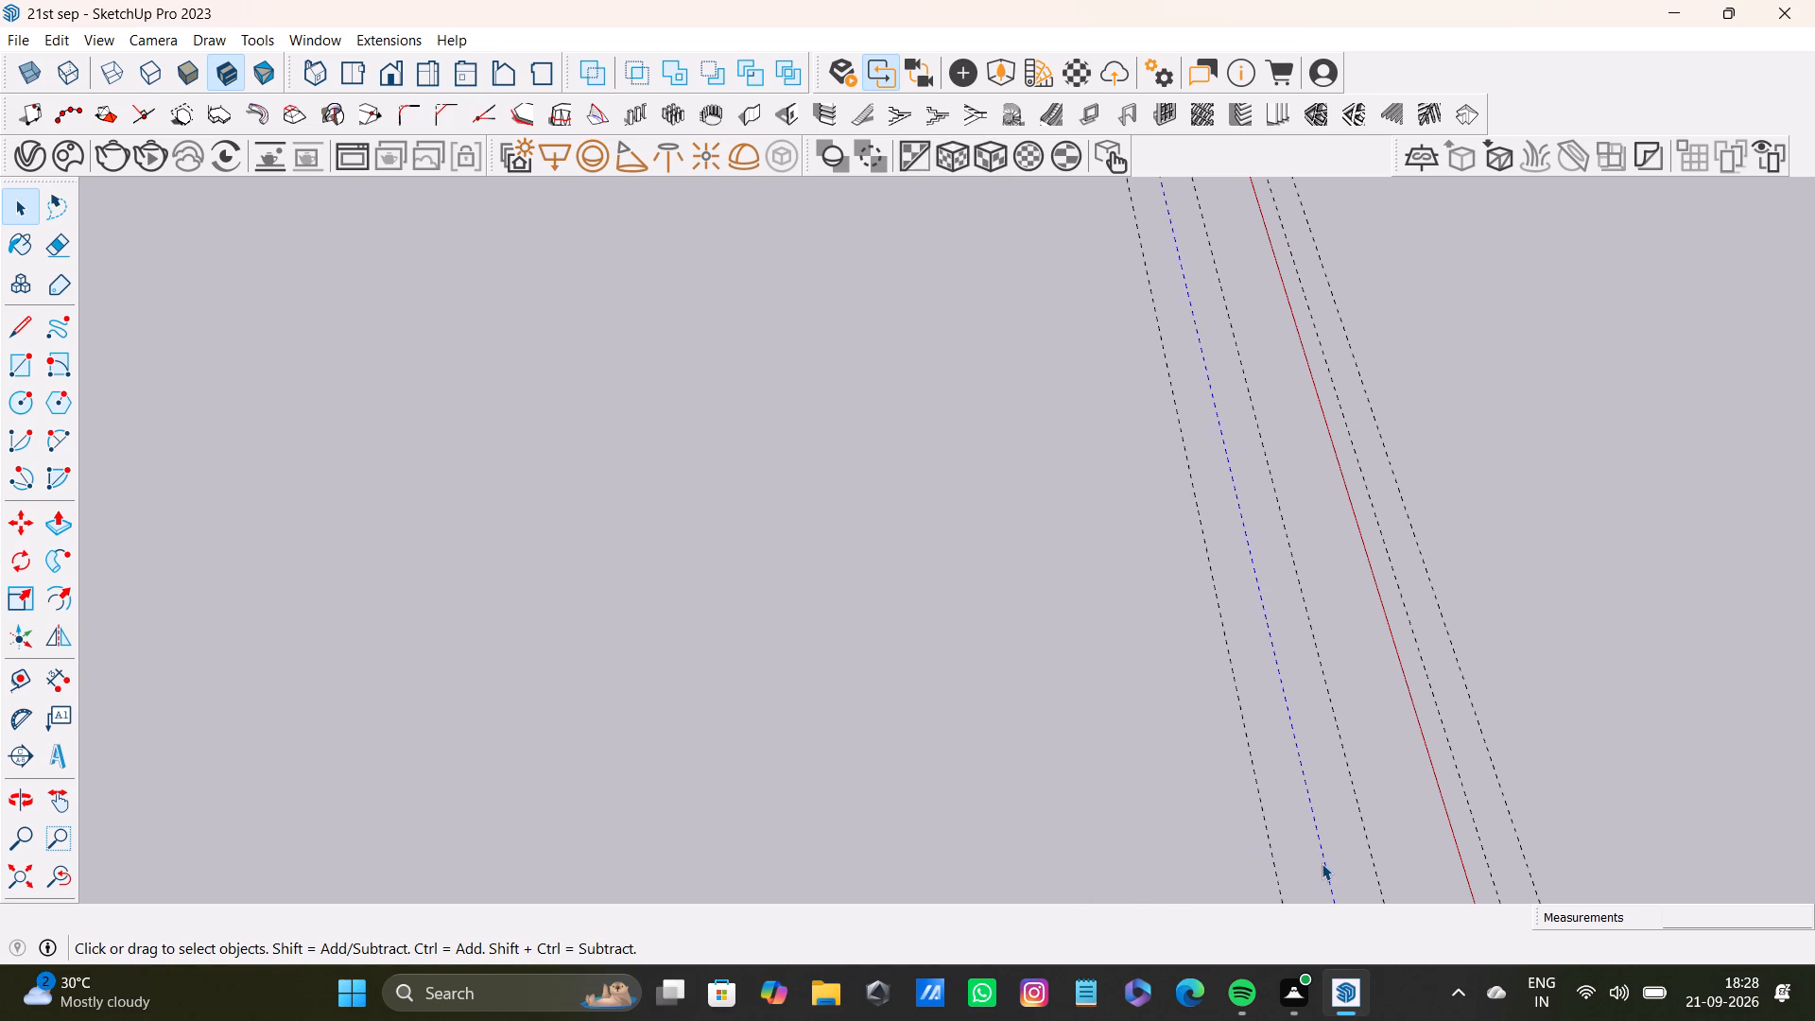
key("Delete")
left_click(1377, 868)
key("Delete")
left_click(1481, 844)
key("Delete")
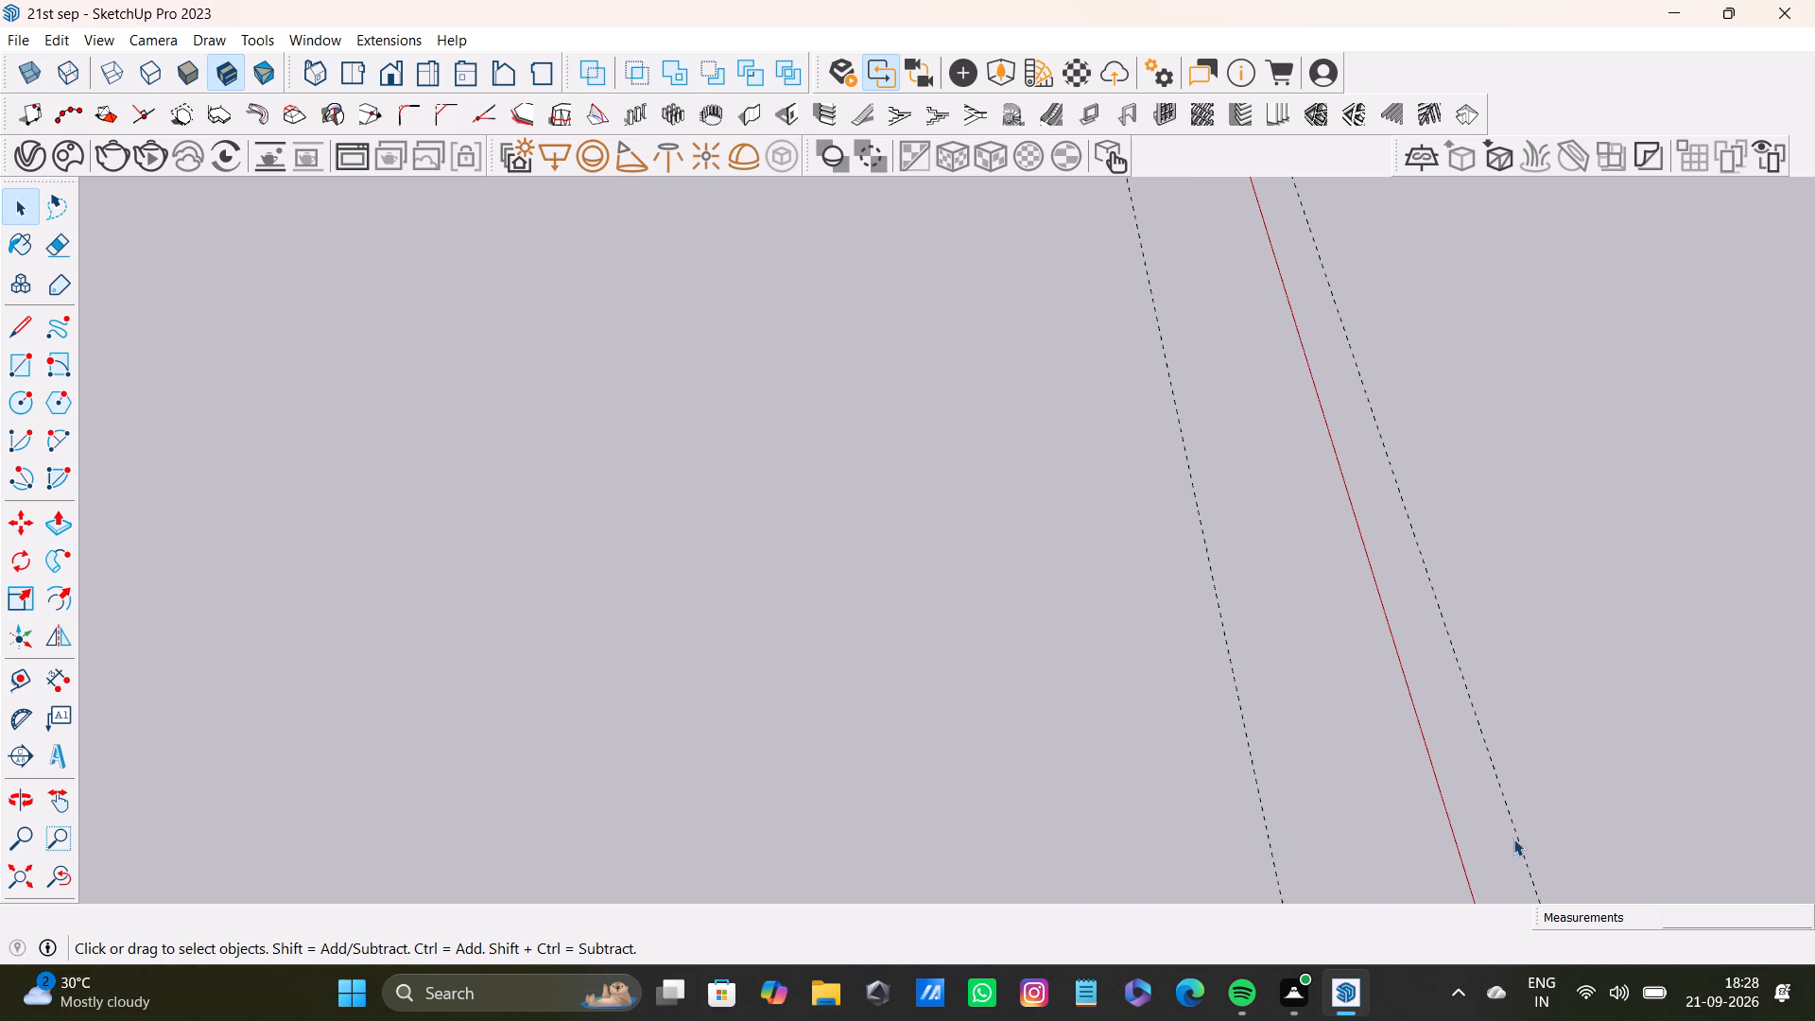
left_click(1519, 843)
key("Delete")
left_click(1282, 883)
key("Delete")
left_click(1283, 891)
key("Delete")
Delete the first four row guide lines, at the red and orange end of the grid.
scroll(1241, 860, "down", 18)
middle_click_drag(1005, 806, 980, 580, "shift")
scroll(1172, 770, "up", 2)
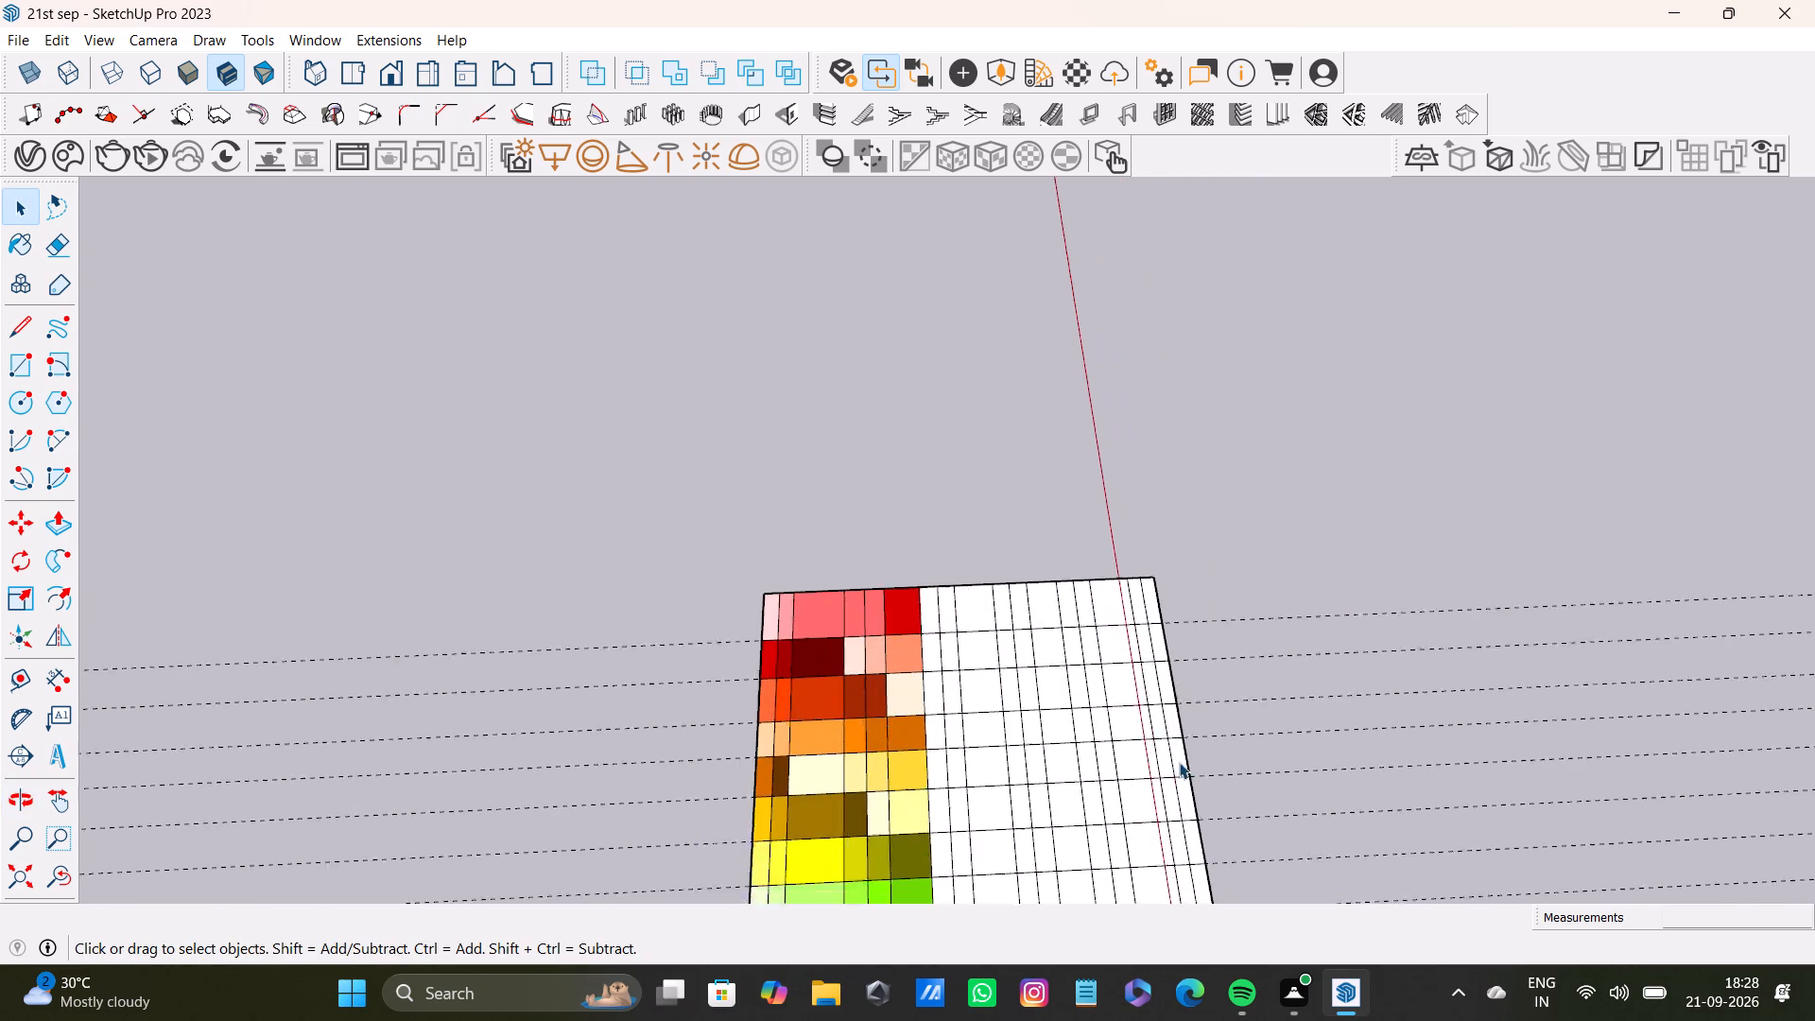
scroll(1179, 762, "up", 5)
scroll(1161, 571, "up", 7)
key("Delete")
key("Delete")
key("Delete")
key("Delete")
key("Delete")
key("Delete")
key("Delete")
key("Delete")
key("Delete")
key("Delete")
key("Delete")
key("Delete")
key("Delete")
key("Delete")
key("Delete")
key("Delete")
key("Delete")
key("Delete")
key("Delete")
key("Delete")
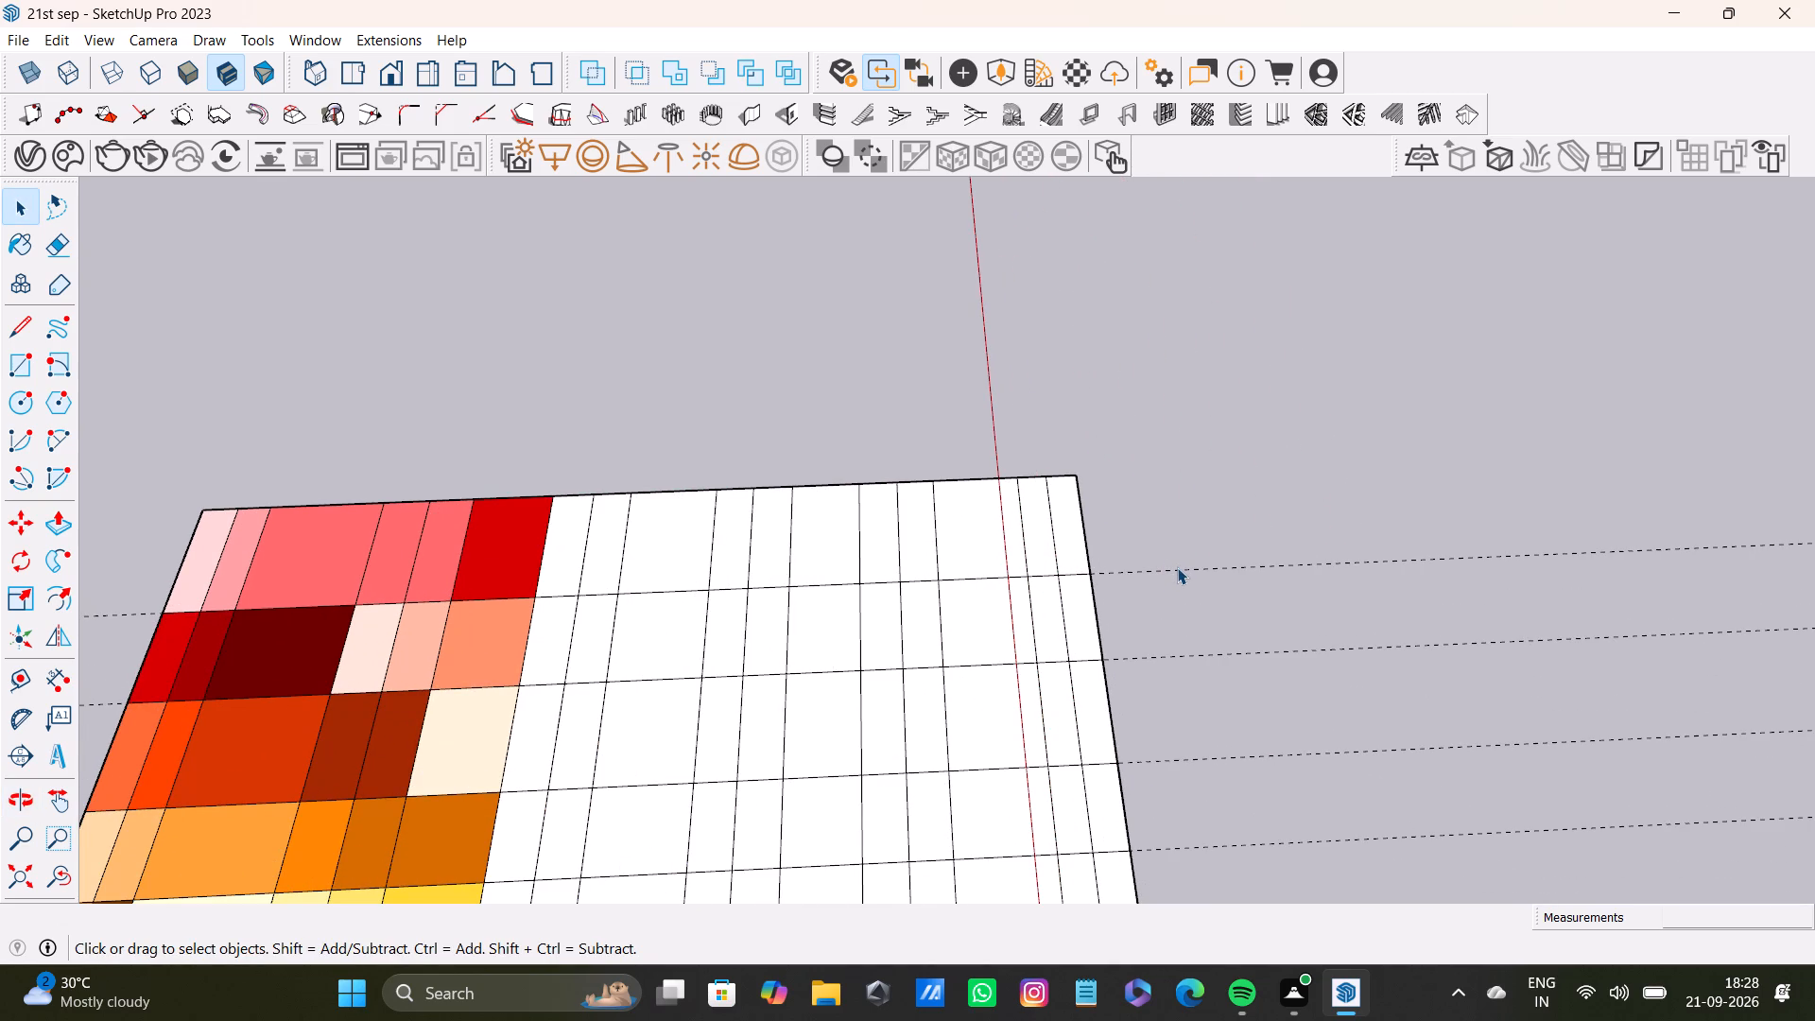
left_click(1177, 567)
left_click(1205, 661)
left_click(1216, 649)
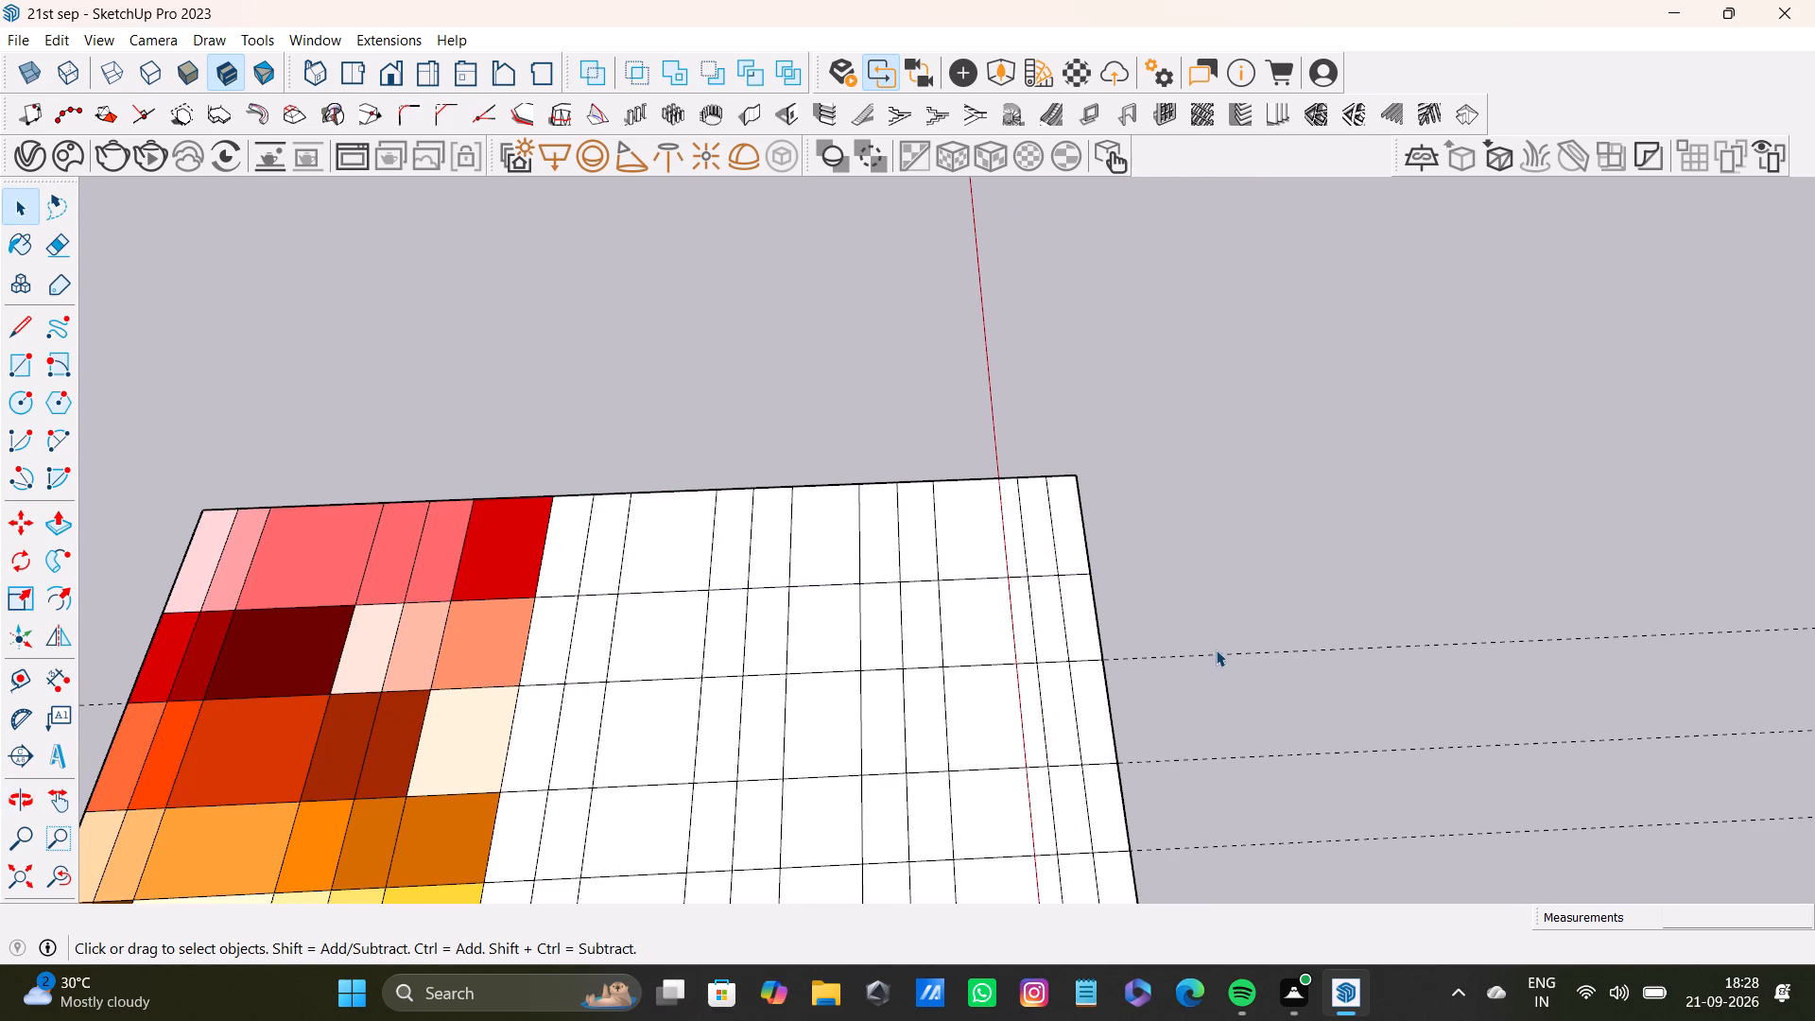
left_click(1217, 656)
left_click(1238, 754)
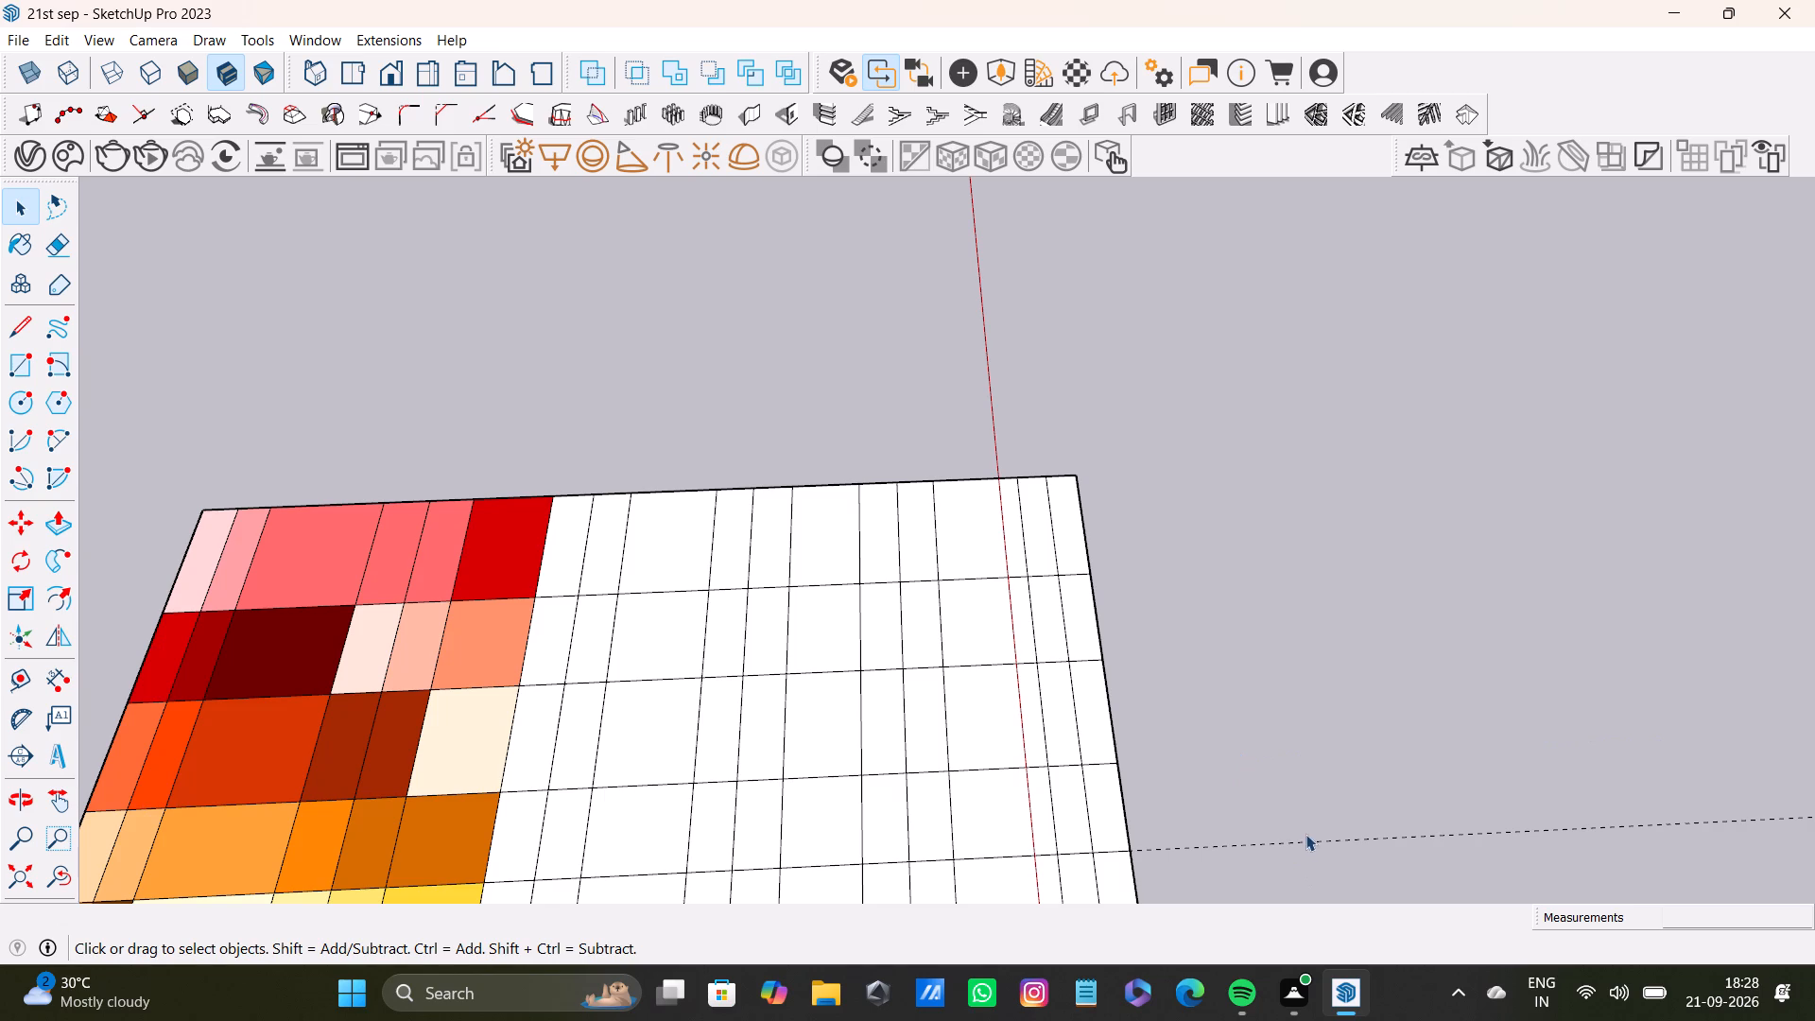
left_click(1307, 839)
key("Delete")
Delete the next five row guide lines, extending beside the middle rows of the grid.
scroll(1307, 839, "down", 12)
middle_click_drag(1253, 804, 868, 439, "shift")
scroll(1083, 596, "up", 4, "shift")
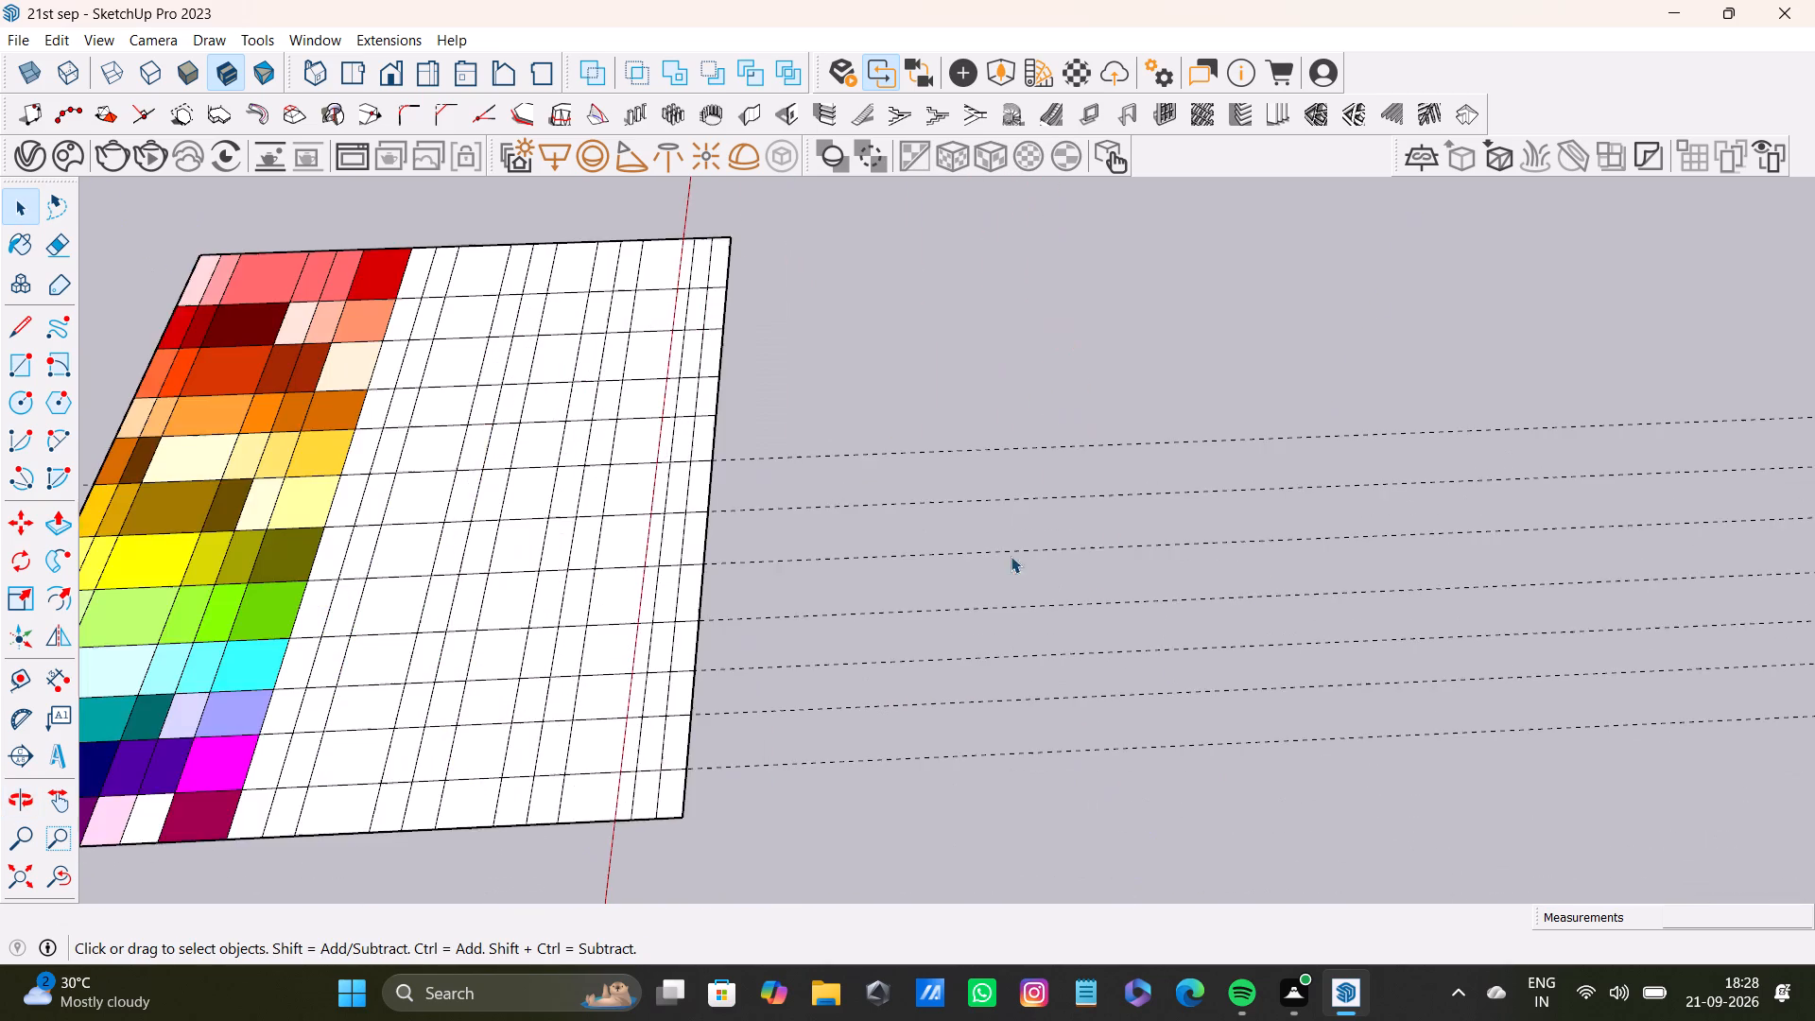
scroll(757, 466, "up", 6)
left_click(788, 458)
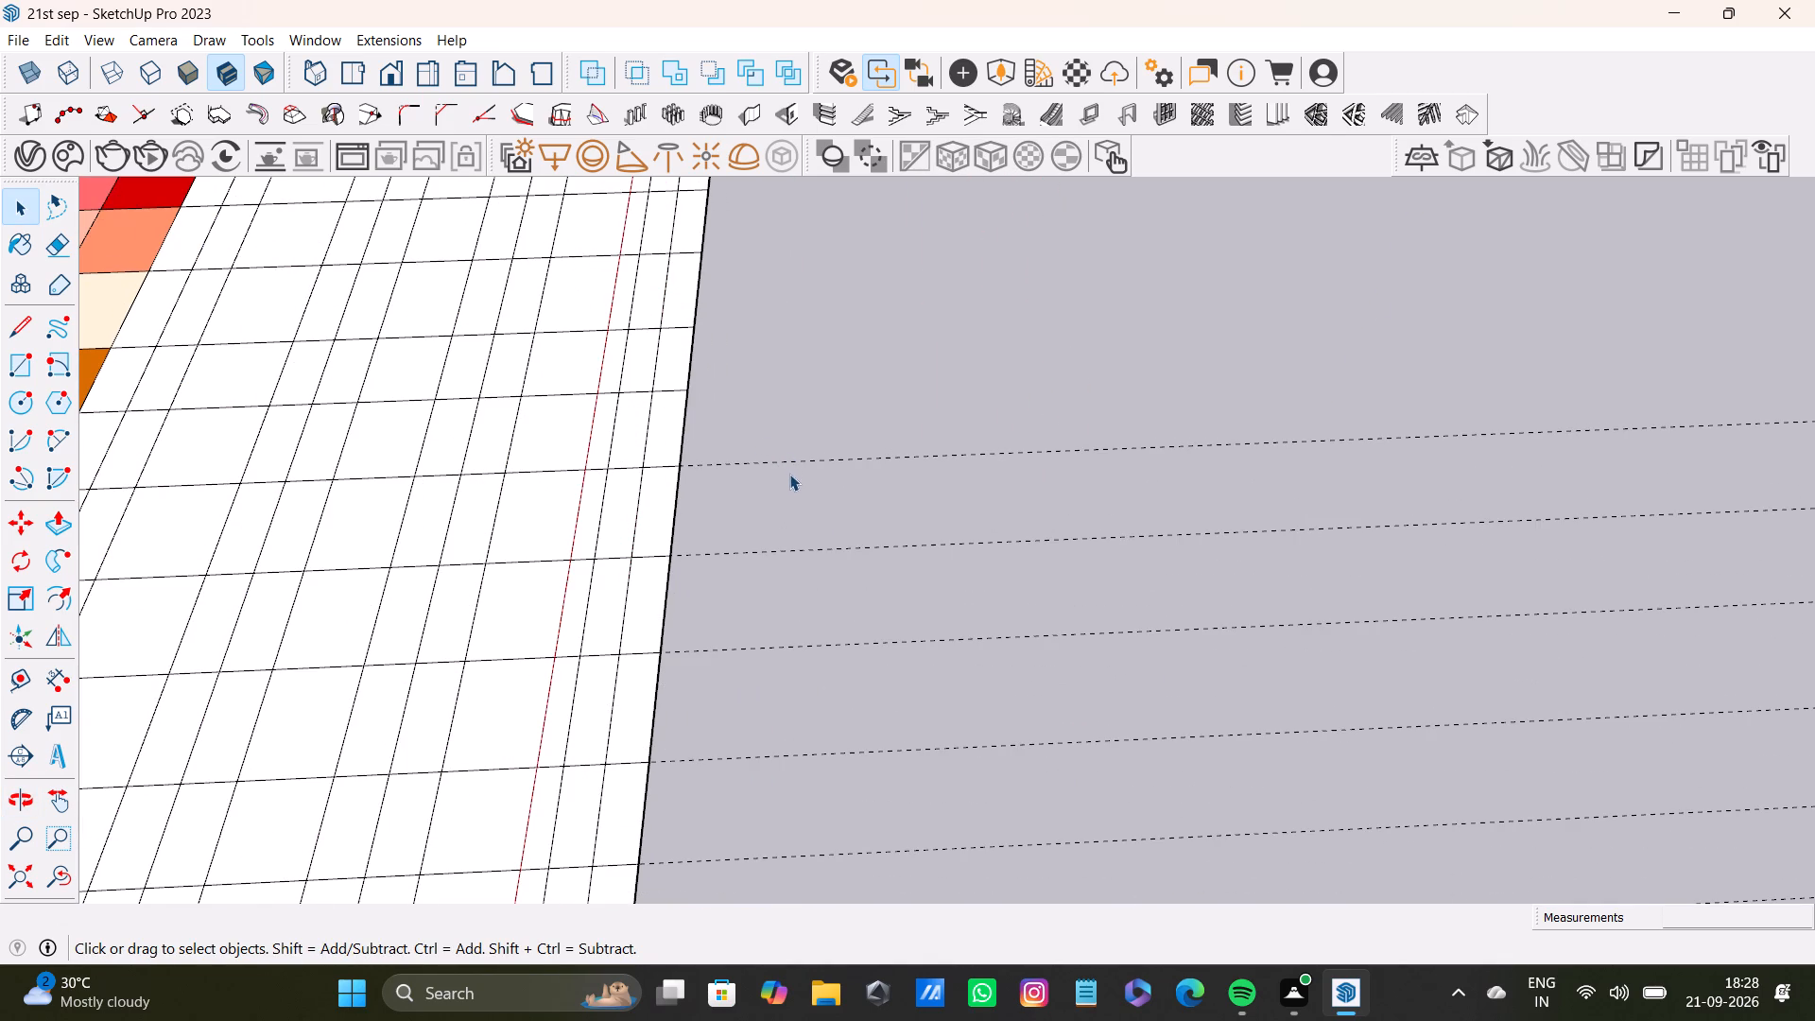
left_click(792, 467)
left_click(799, 461)
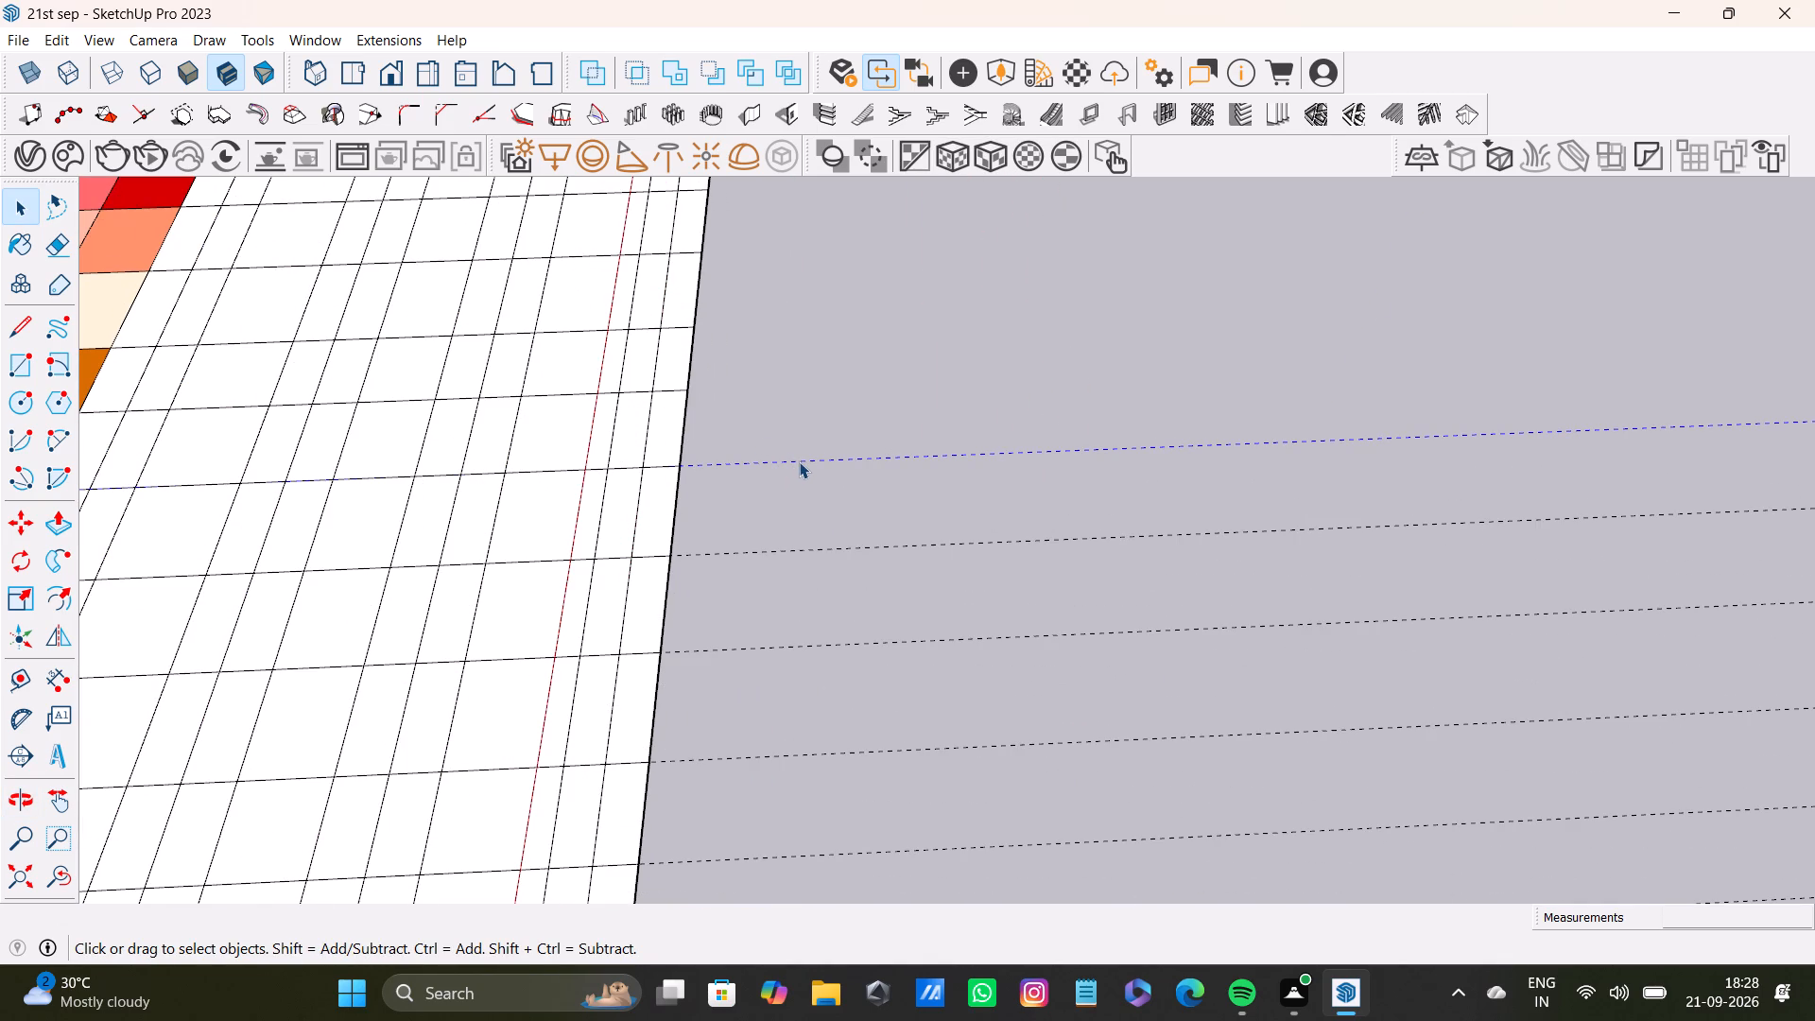
key("Delete")
left_click(834, 545)
key("Delete")
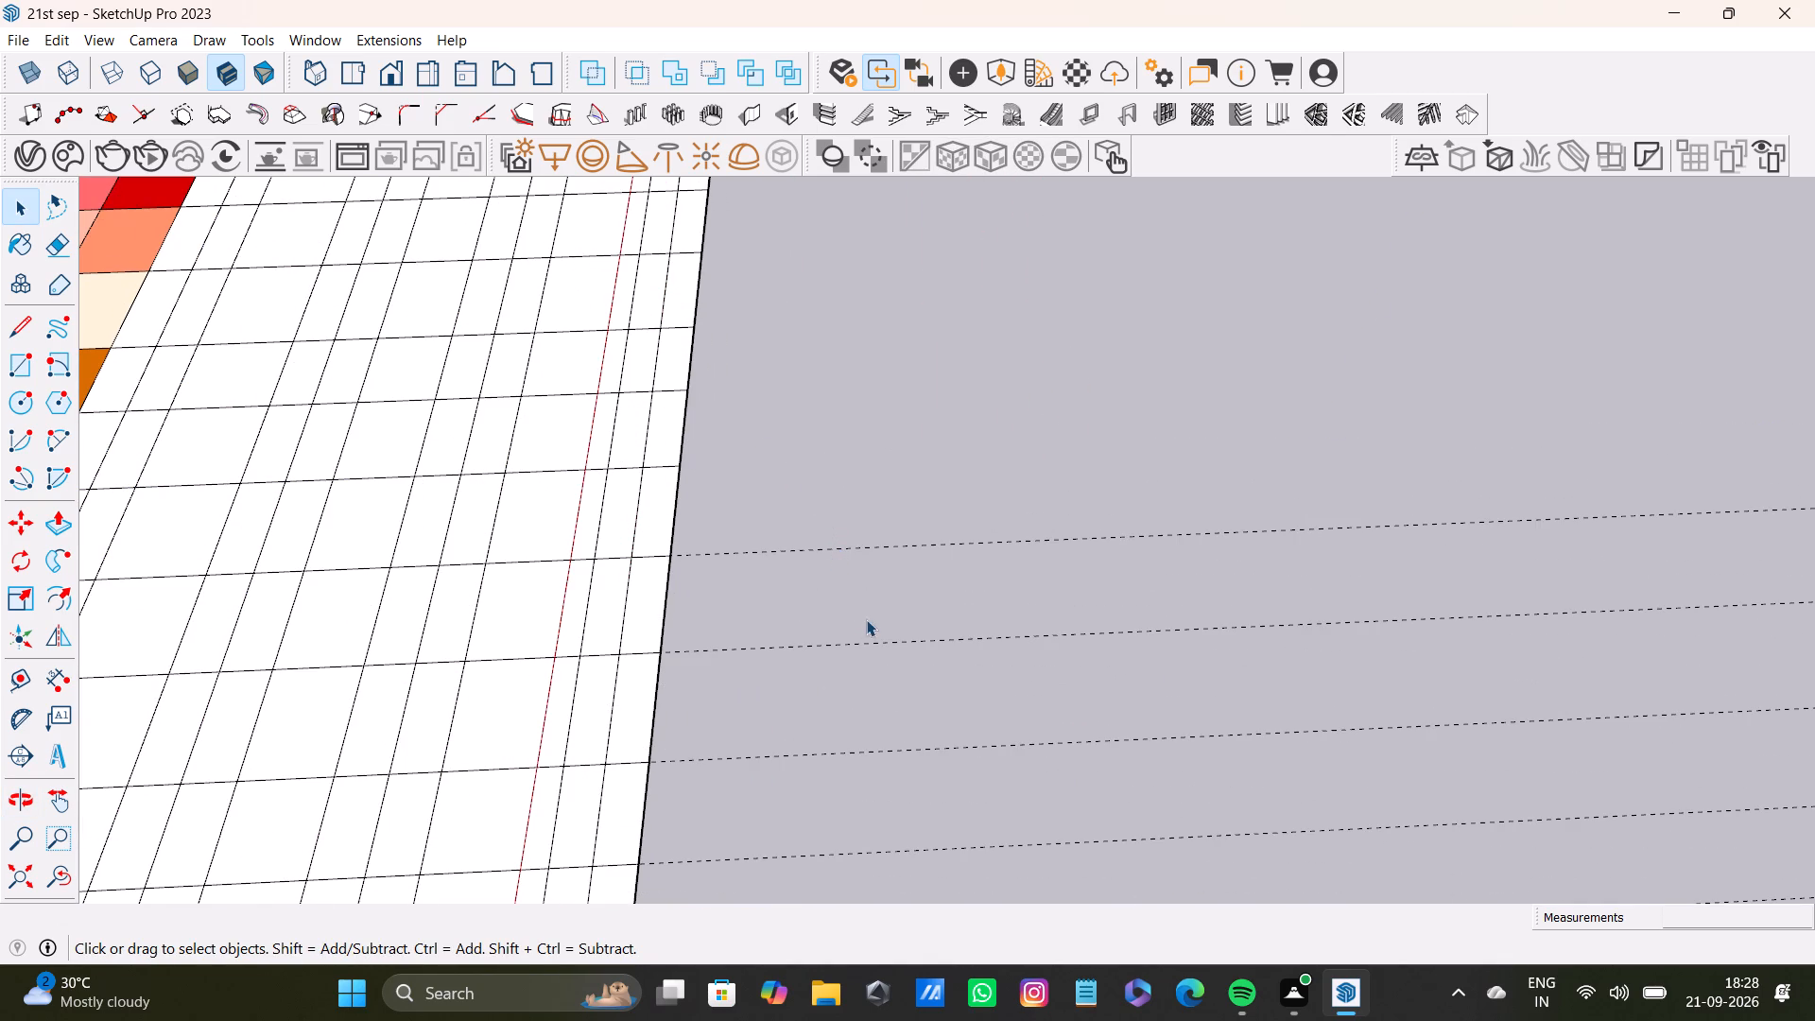
left_click(884, 552)
left_click(889, 545)
key("Delete")
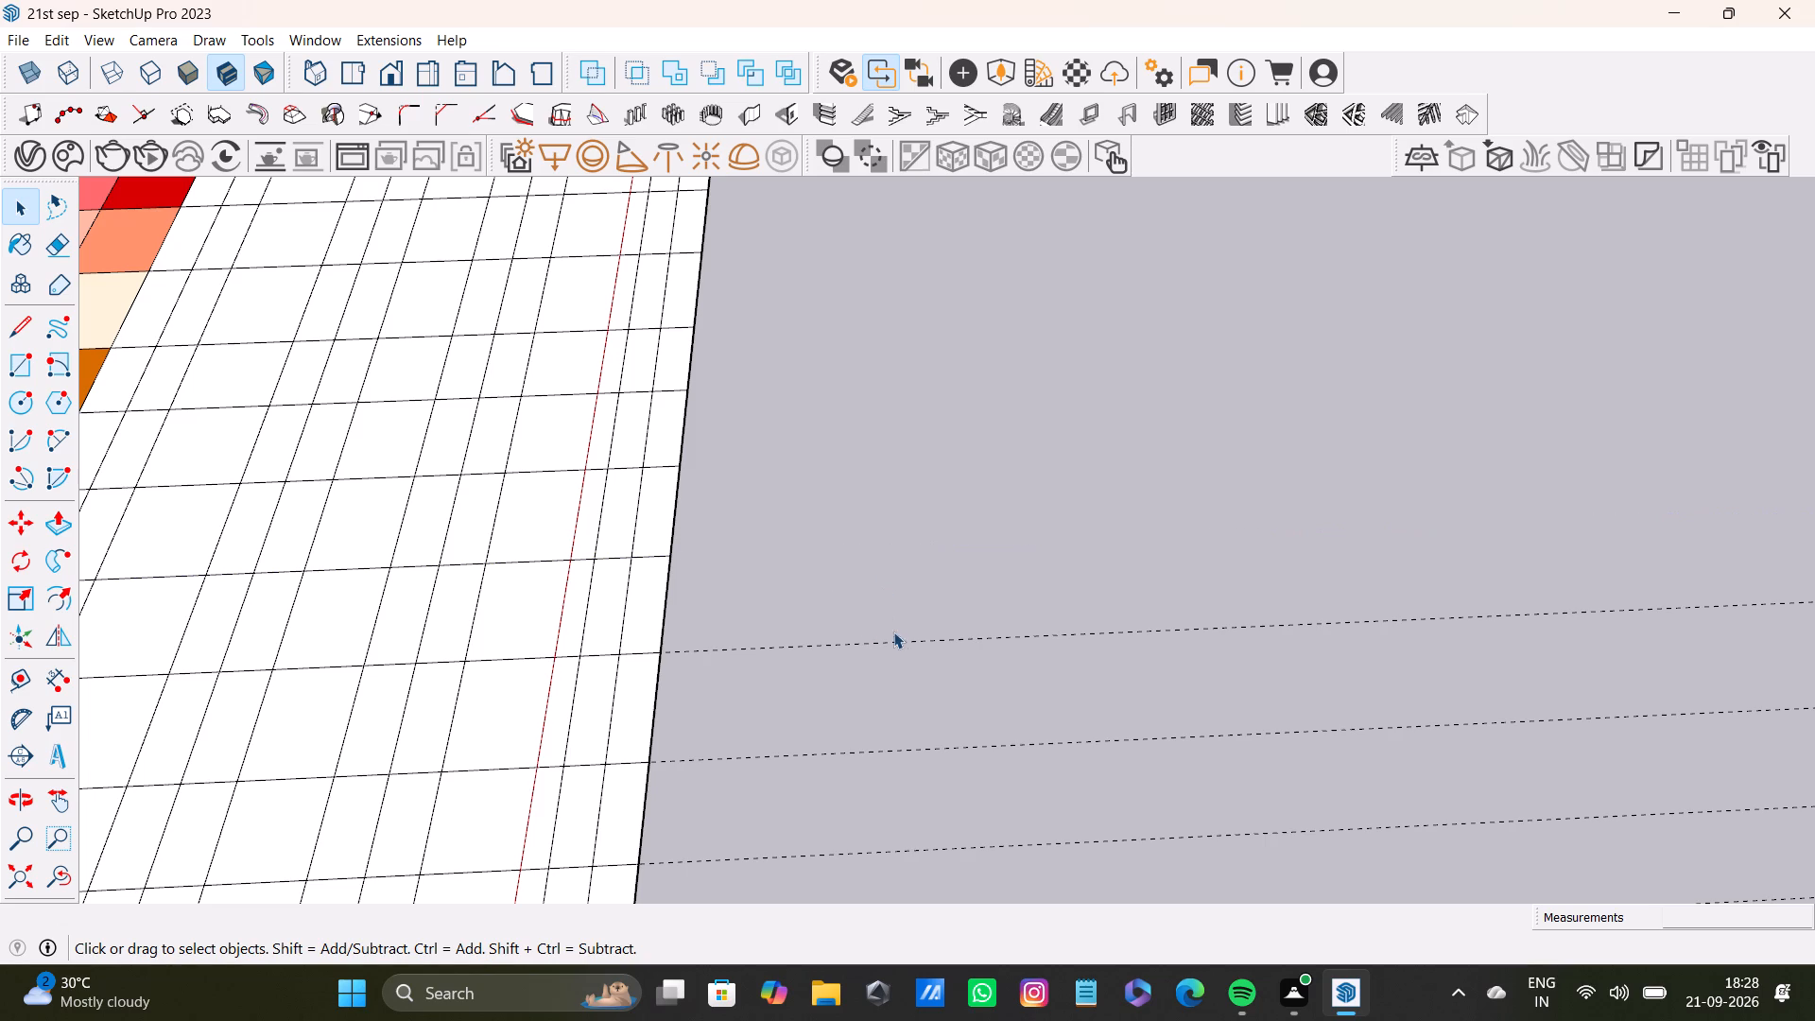
left_click(896, 642)
key("Delete")
left_click(924, 748)
key("Delete")
left_click(925, 857)
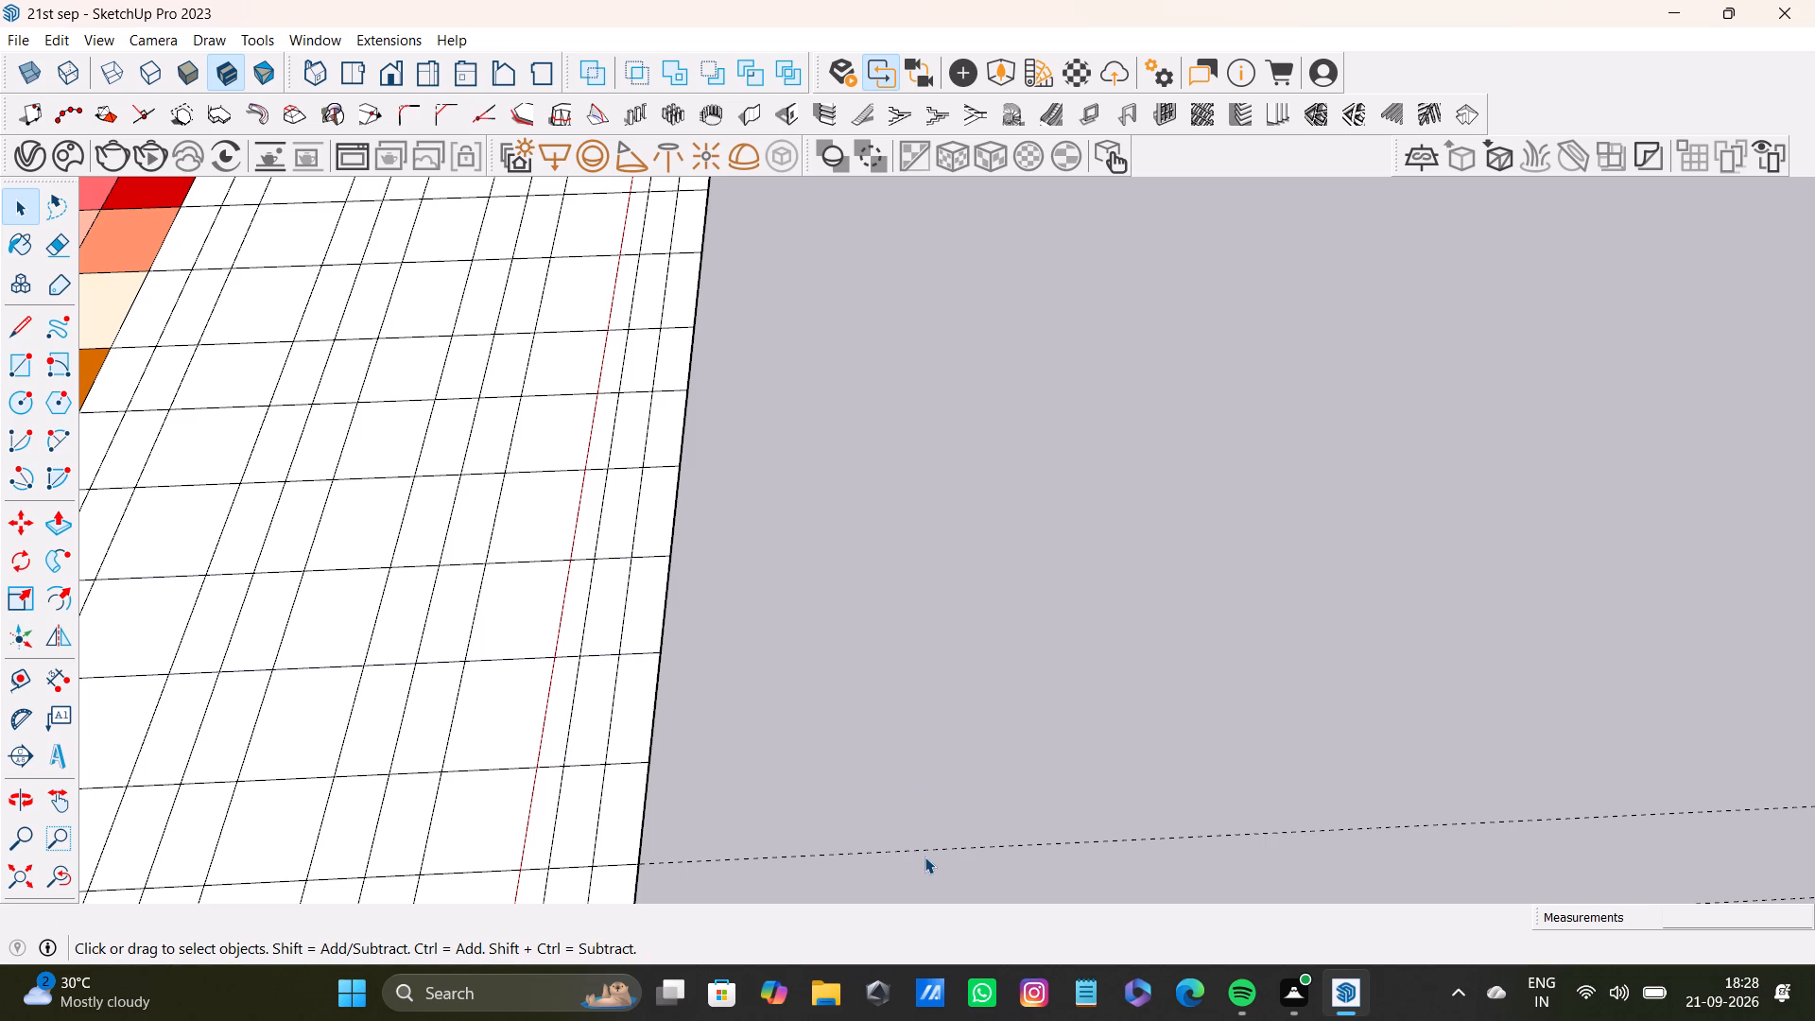
key("Delete")
left_click(925, 854)
key("Delete")
key("Delete")
left_click(929, 849)
key("Delete")
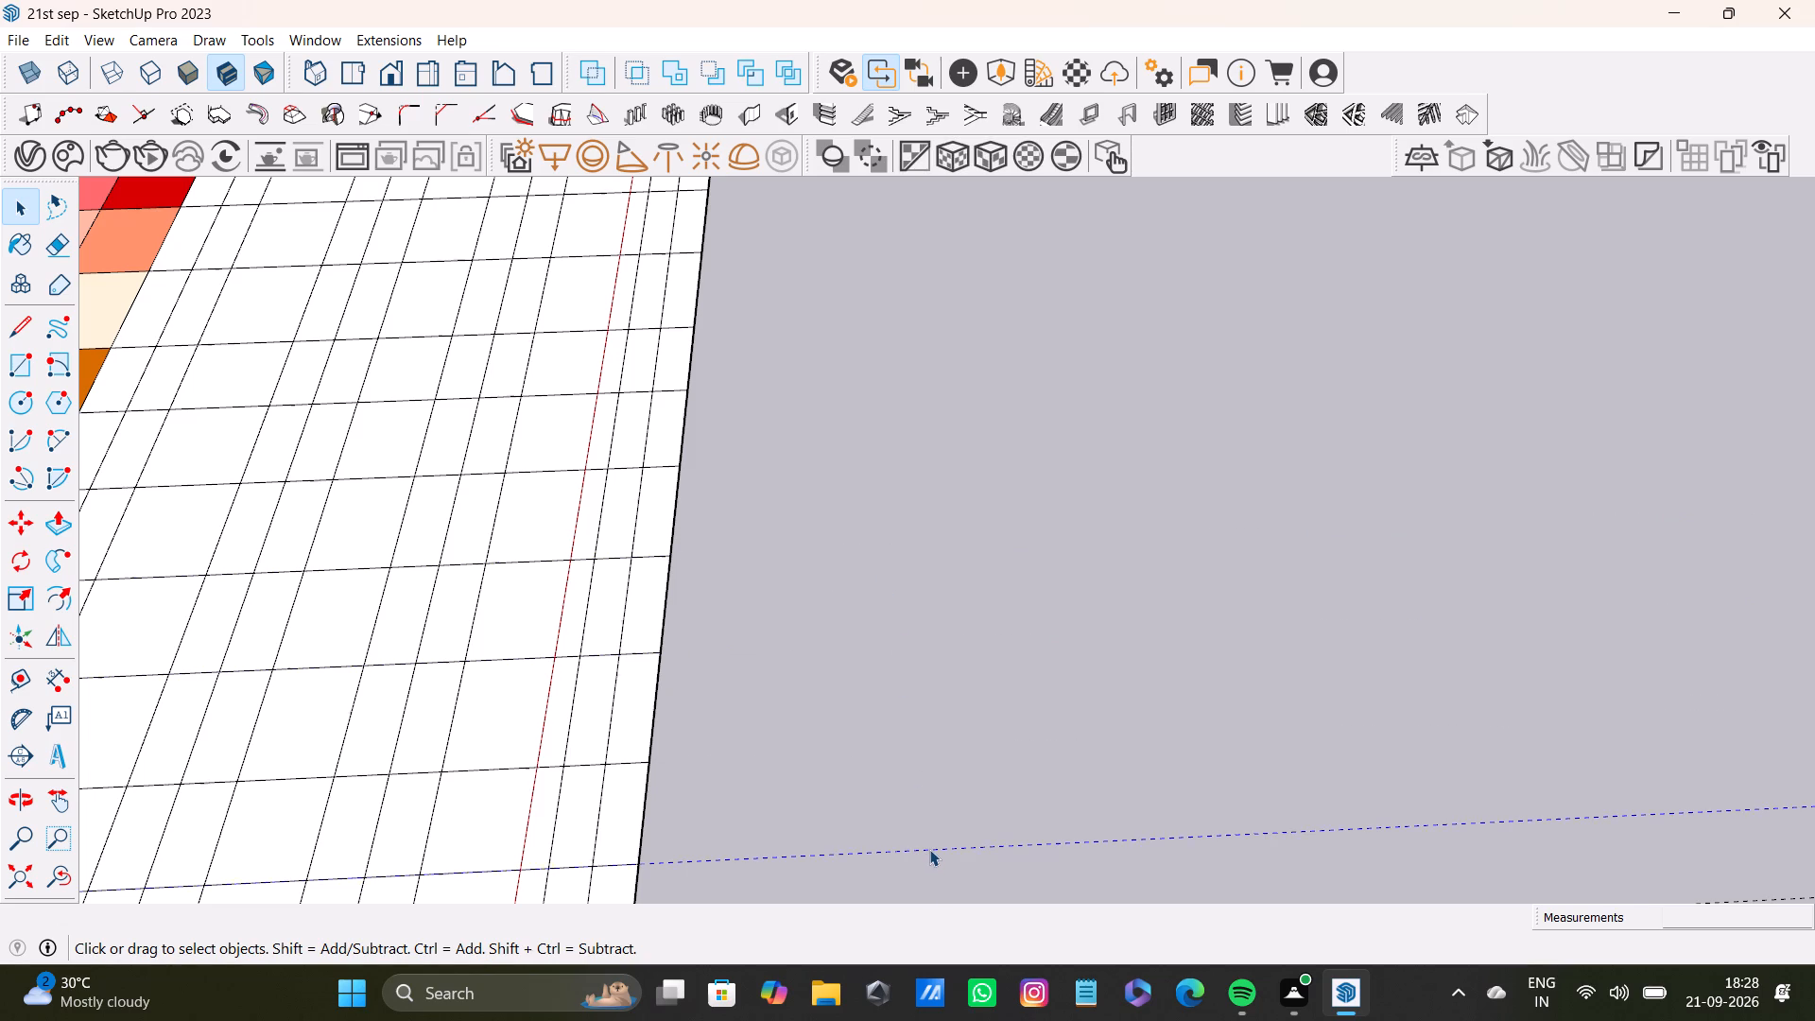
Delete the last two row guide lines beside the bottom rows of the grid.
scroll(929, 849, "down", 8)
middle_click_drag(924, 840, 744, 509, "shift")
scroll(739, 584, "up", 6)
left_click(735, 557)
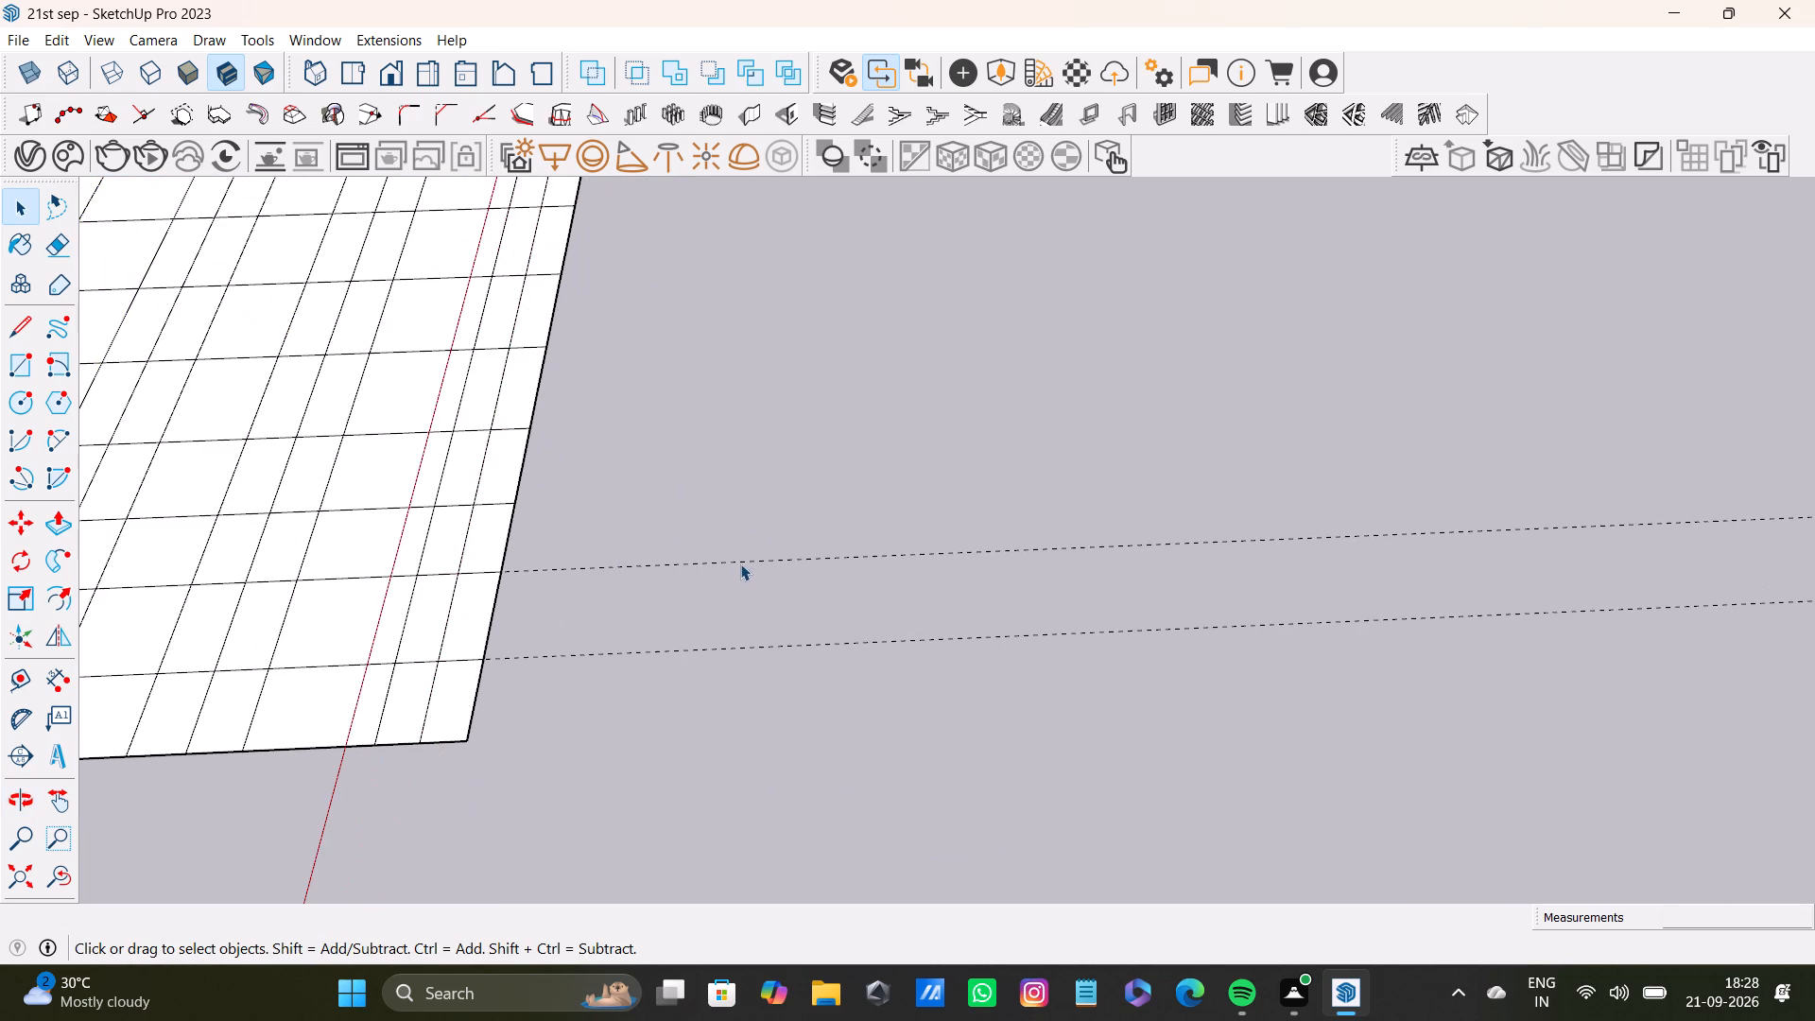
left_click(741, 564)
key("Delete")
left_click(776, 646)
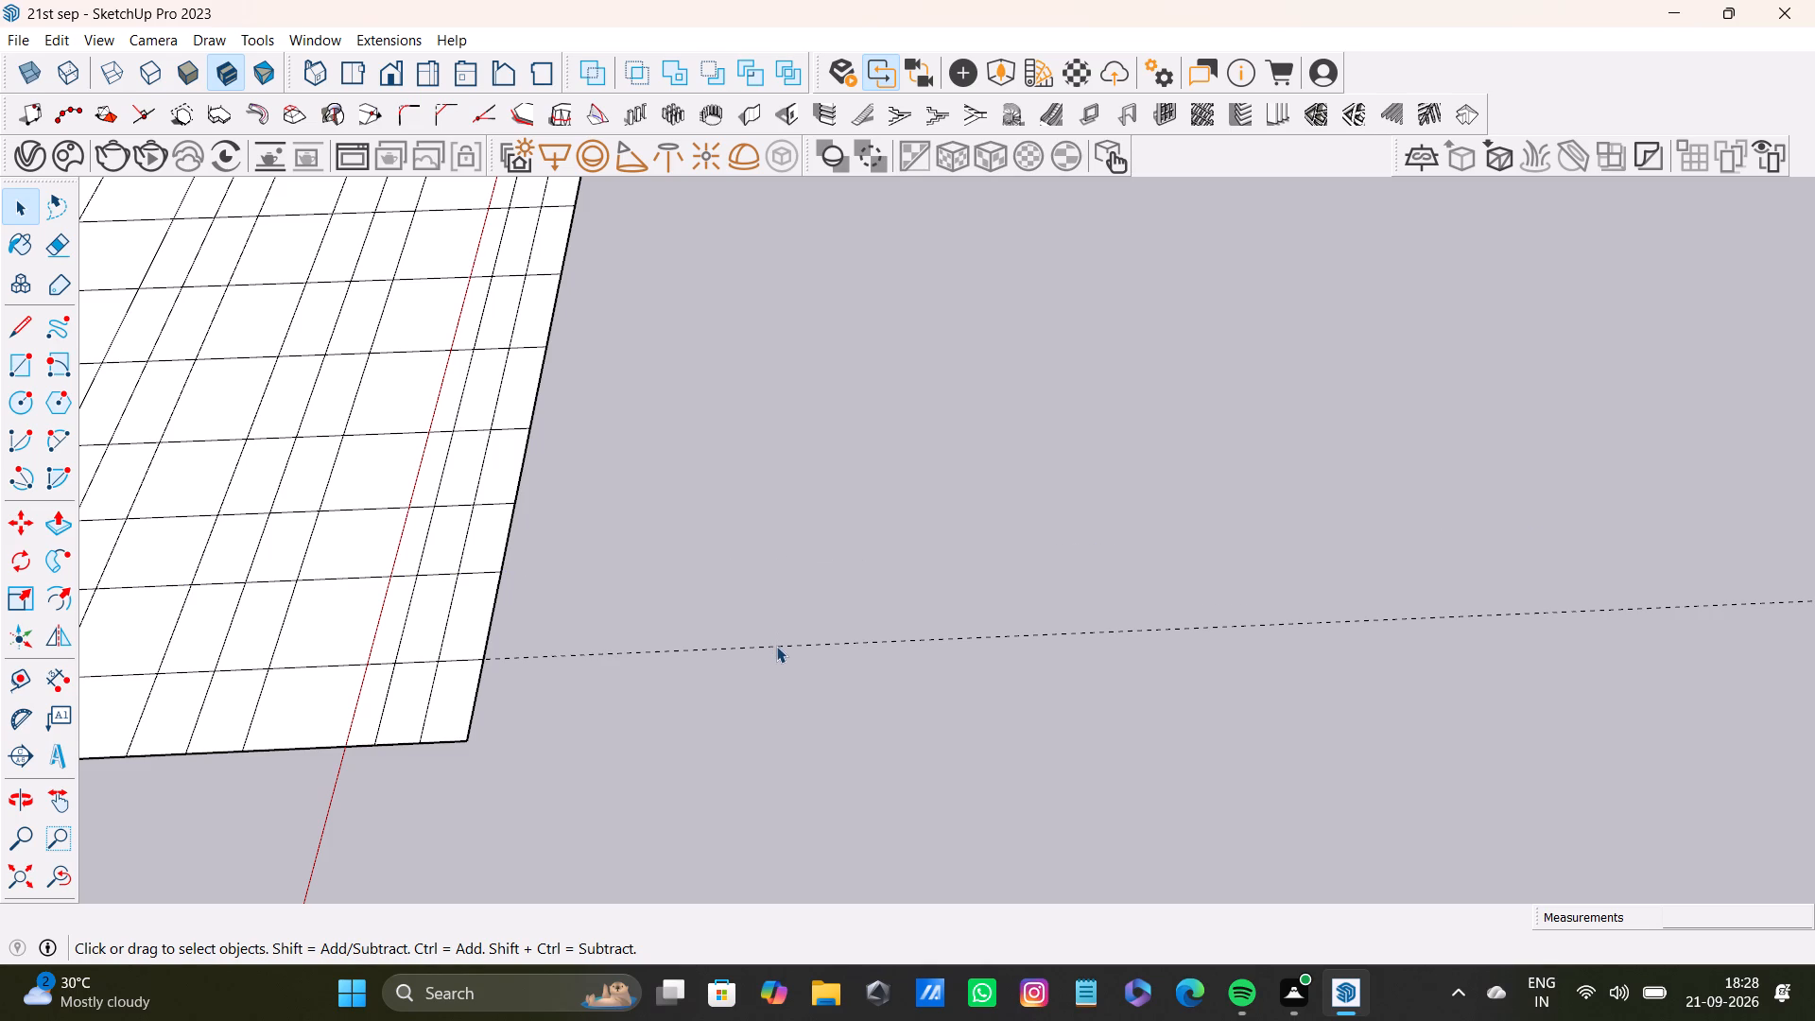
key("Delete")
Examine the whole painted grid, including a close view of its red and orange rows.
scroll(535, 661, "down", 7)
scroll(372, 577, "up", 1, "shift")
middle_click_drag(372, 575, 954, 667, "shift")
scroll(966, 656, "down", 3)
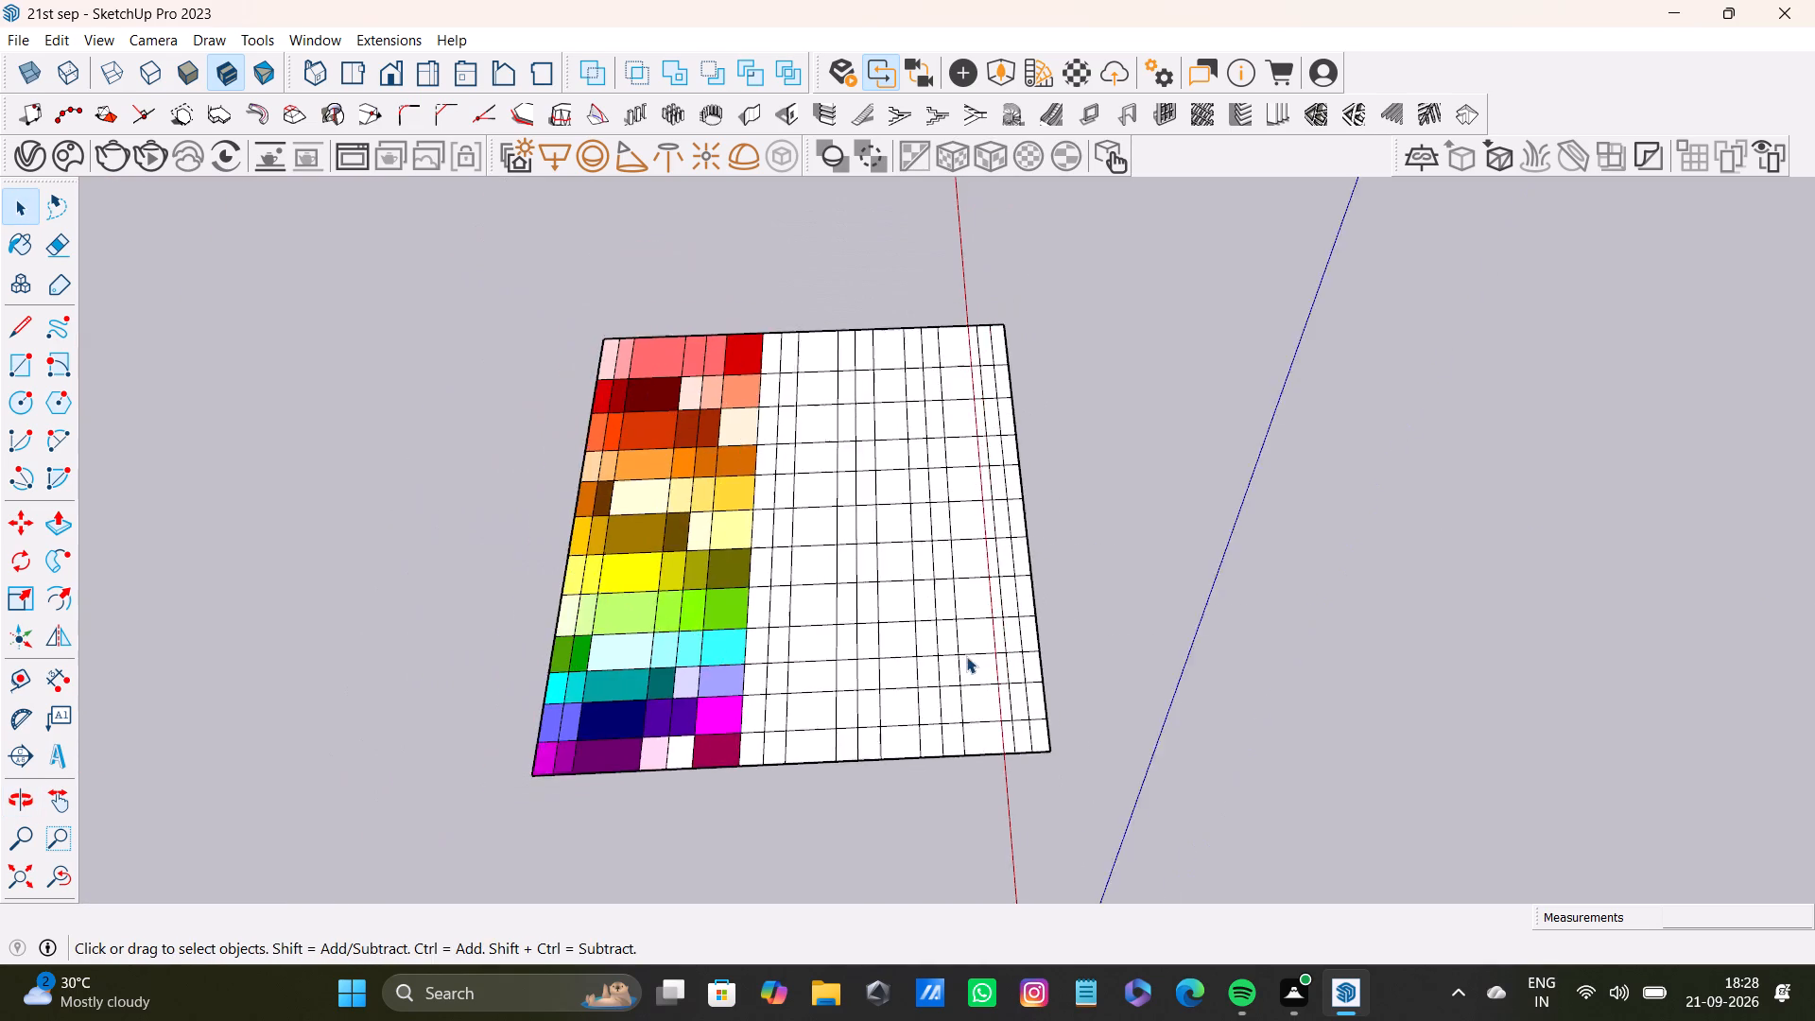
scroll(966, 656, "down", 5)
middle_click_drag(966, 656, 936, 728)
scroll(793, 620, "up", 7)
middle_click_drag(896, 262, 849, 407, "shift")
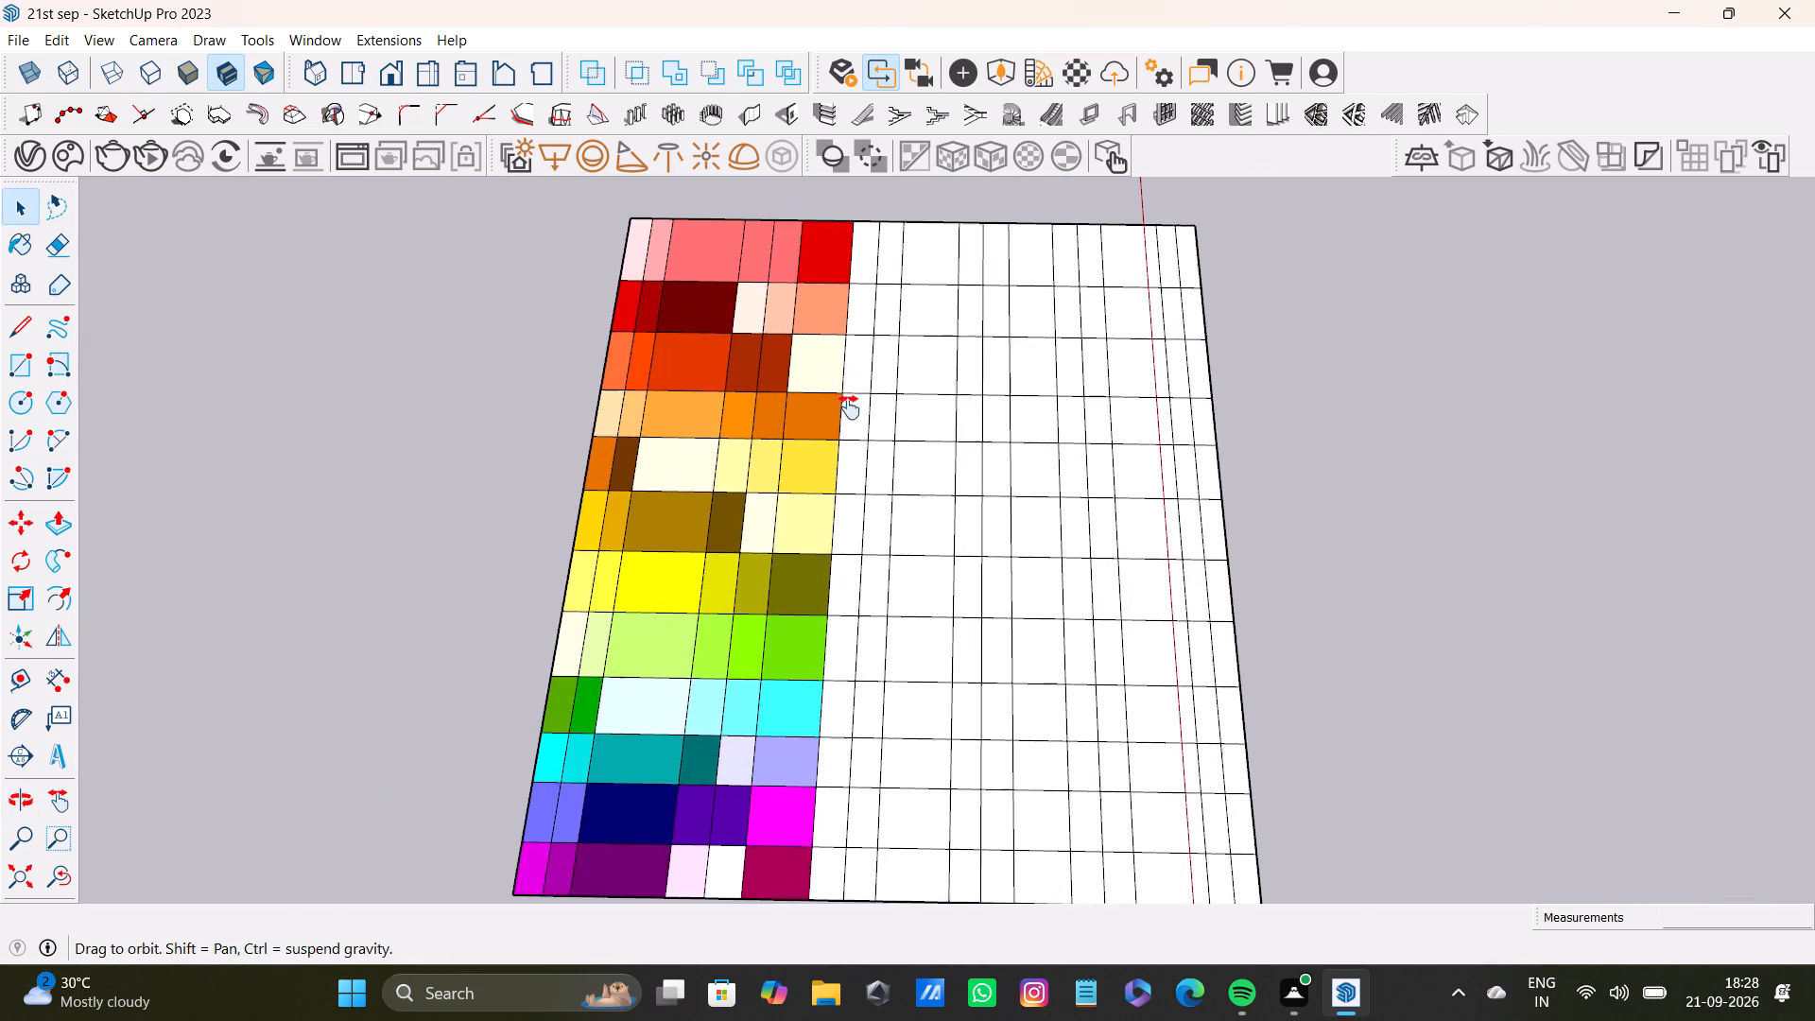
middle_click_drag(849, 407, 833, 451, "shift")
scroll(837, 337, "up", 7)
Switch to another running application.
left_click(1288, 1004)
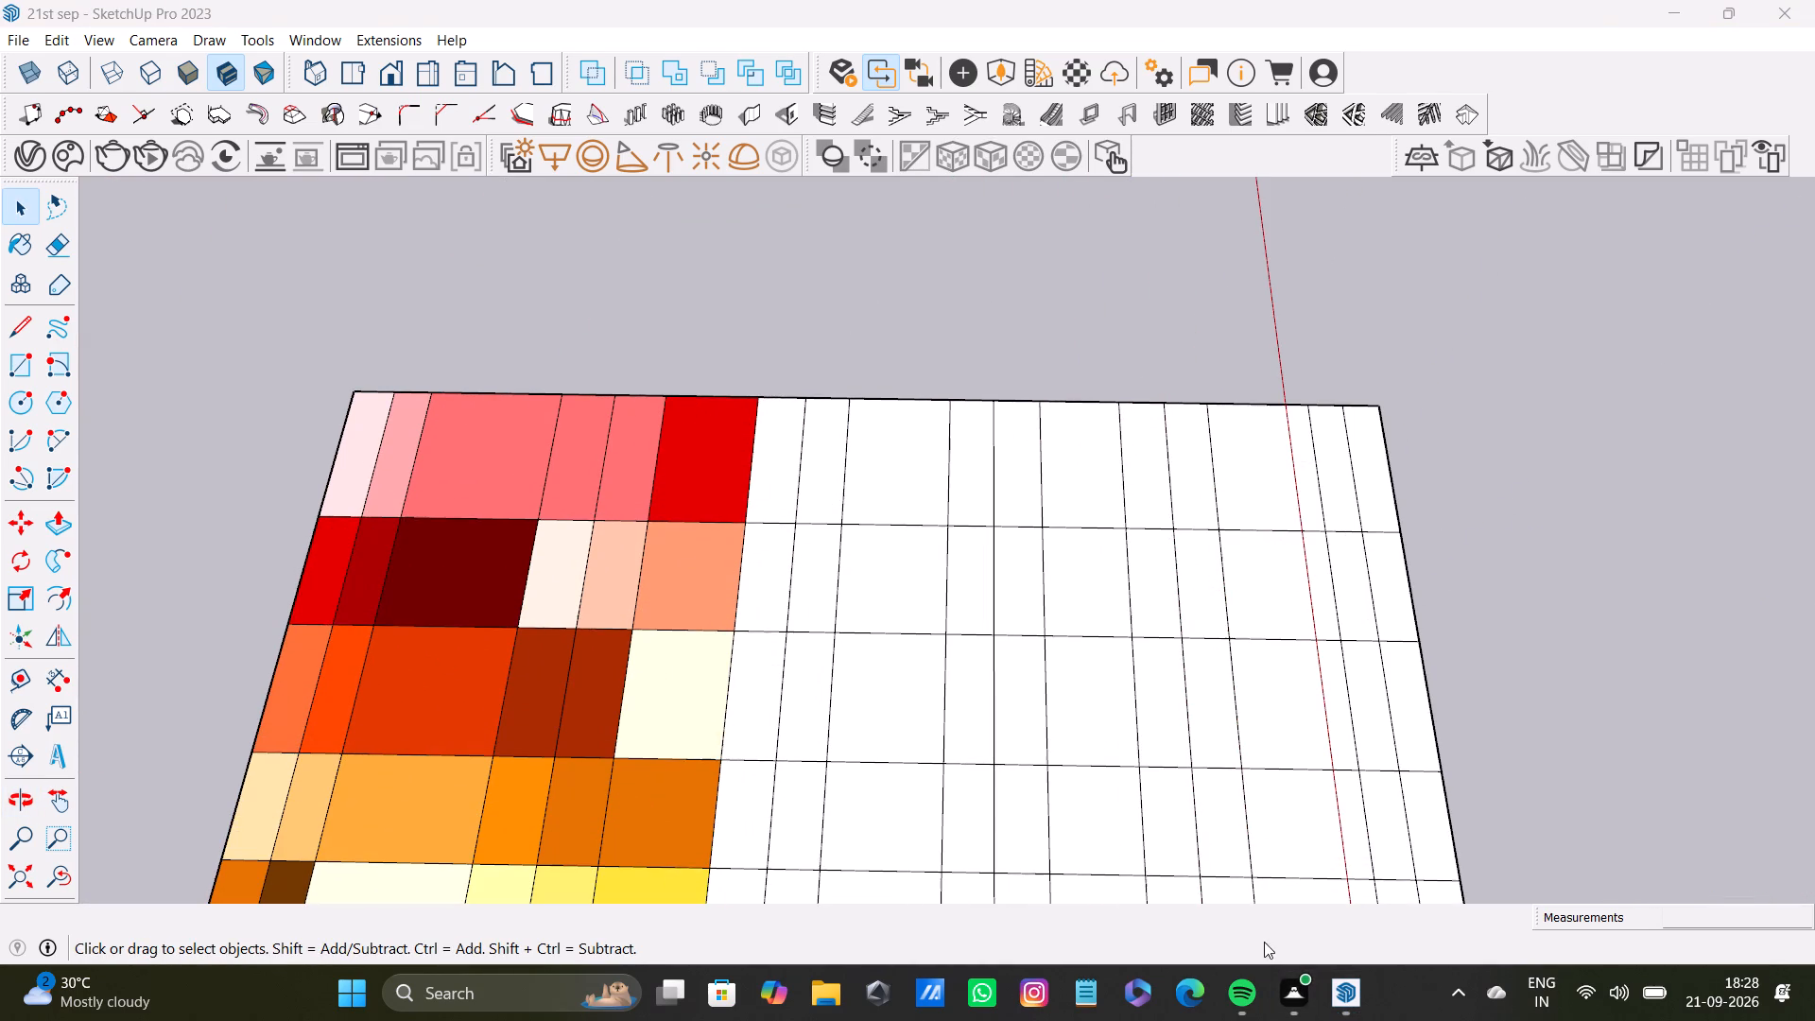
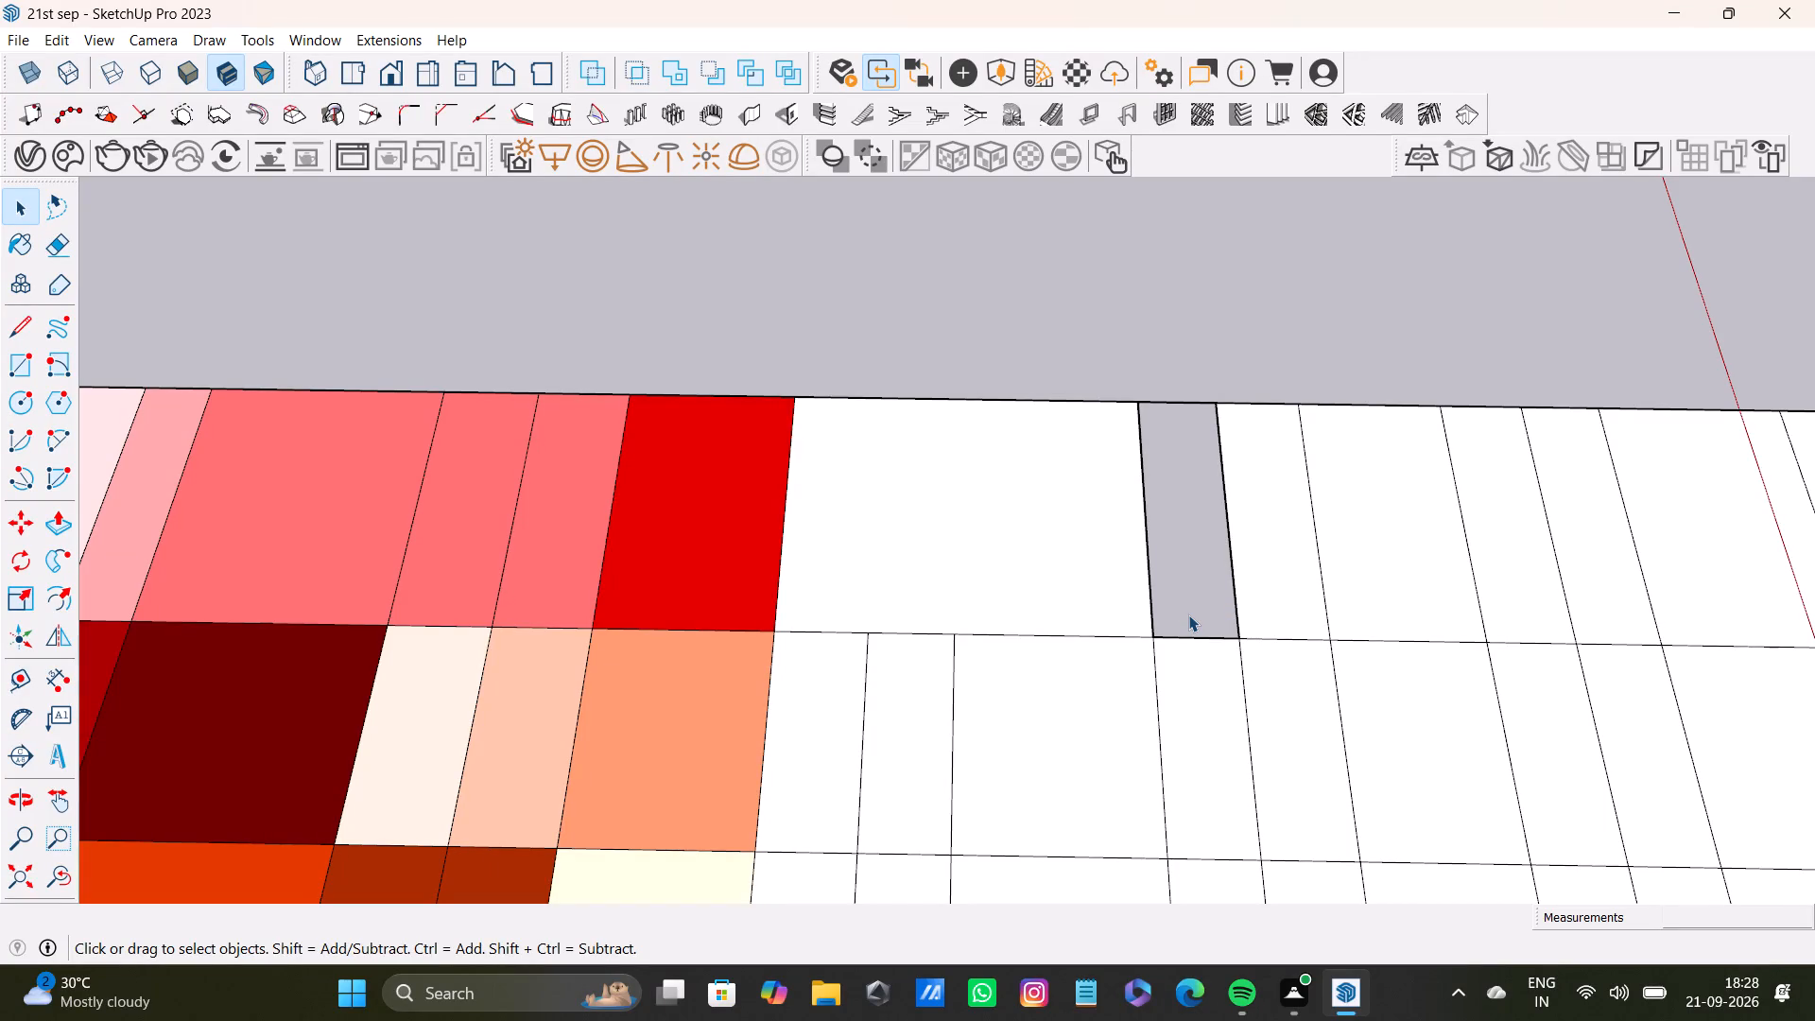
Undo the last deletion of a blank cell face in the unpainted part of the top row.
key("ctrl+z")
Delete six vertical dividing lines between the blank cells of the top row, working outward from the red cell.
left_click(1144, 608)
left_click(1149, 624)
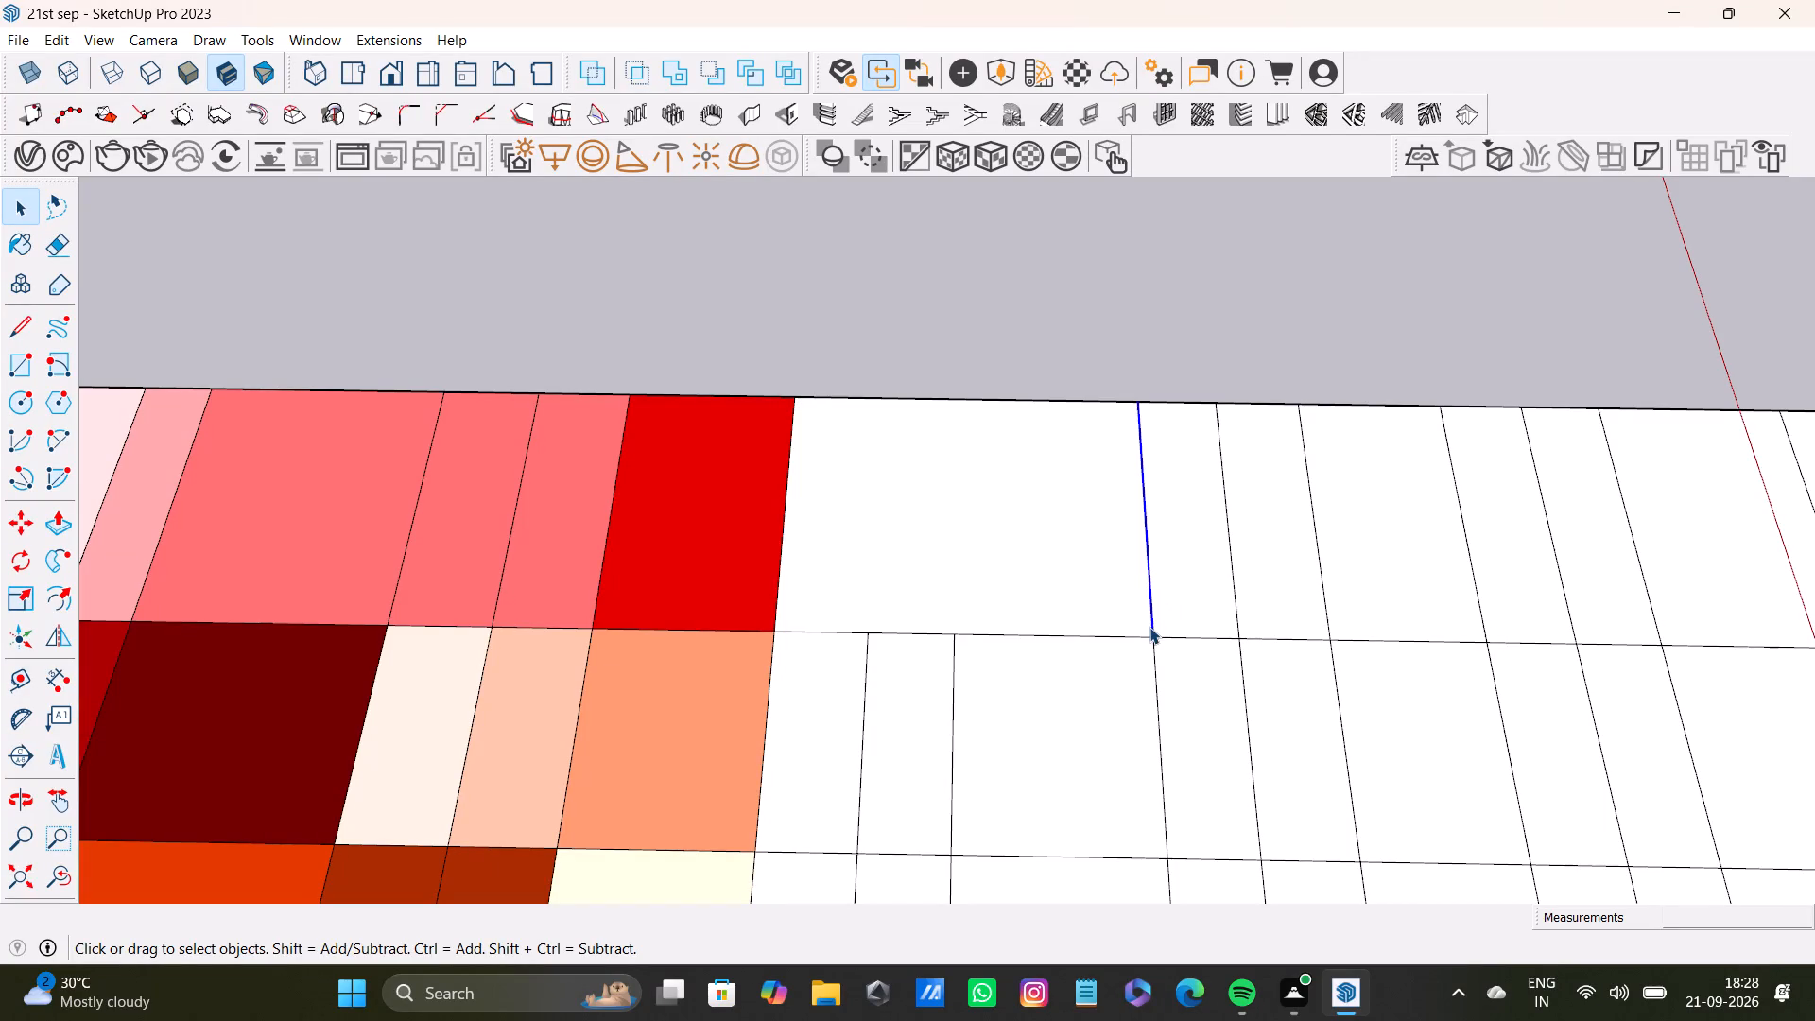
key("Delete")
left_click(1233, 604)
key("Delete")
left_click(1326, 619)
key("Delete")
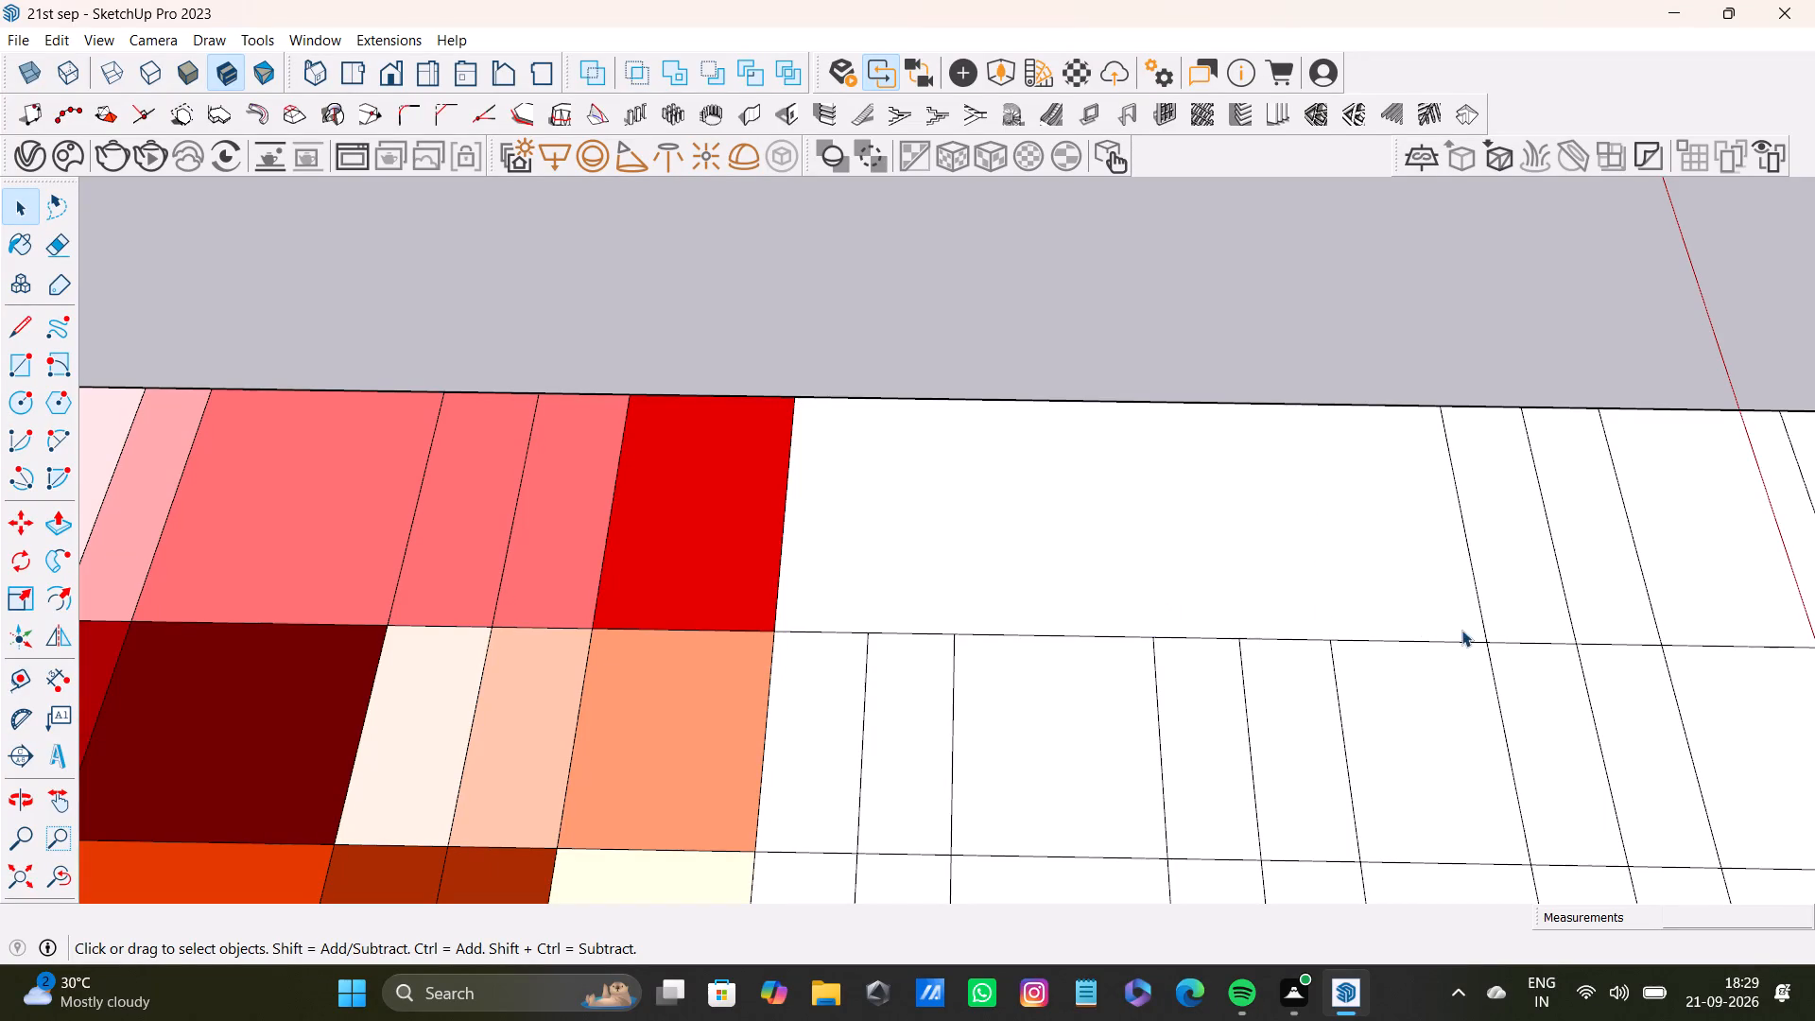
key("Delete")
left_click(1485, 634)
left_click(1484, 632)
key("Delete")
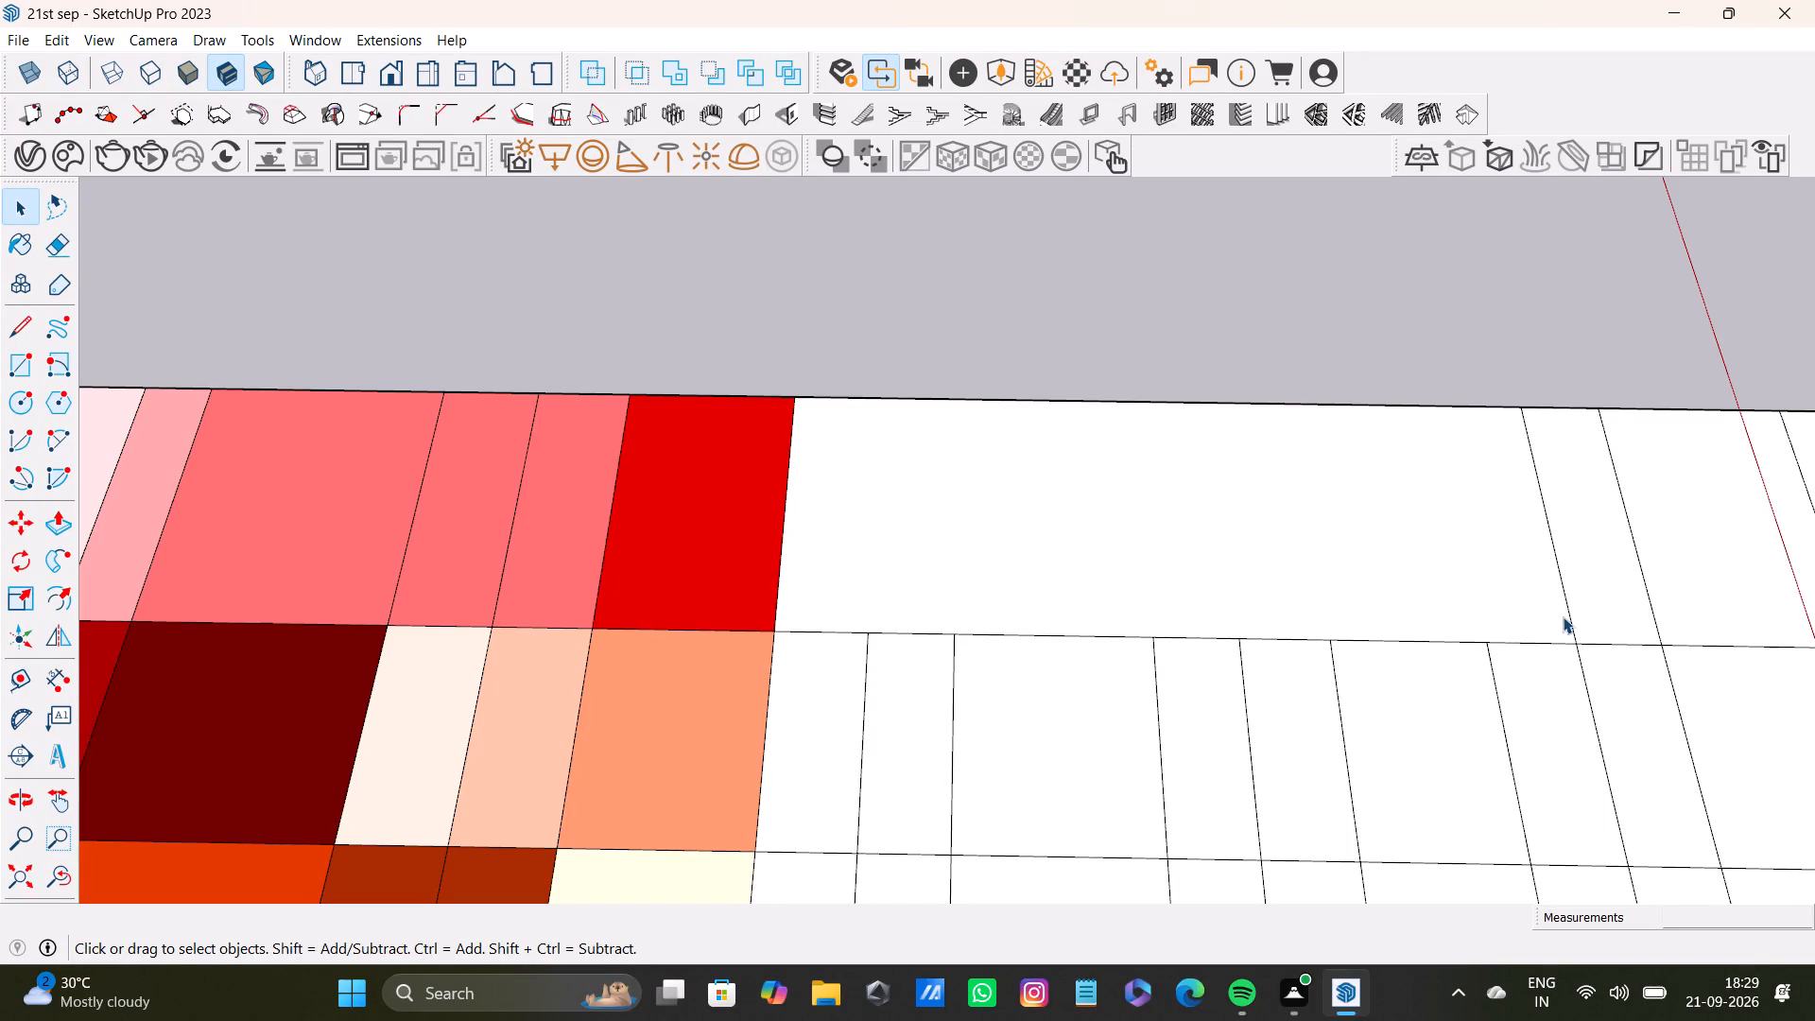
left_click(1573, 628)
key("Delete")
left_click(1655, 620)
key("Delete")
Delete the last two dividing lines at the outer end of the unpainted top row.
scroll(1615, 614, "down", 3)
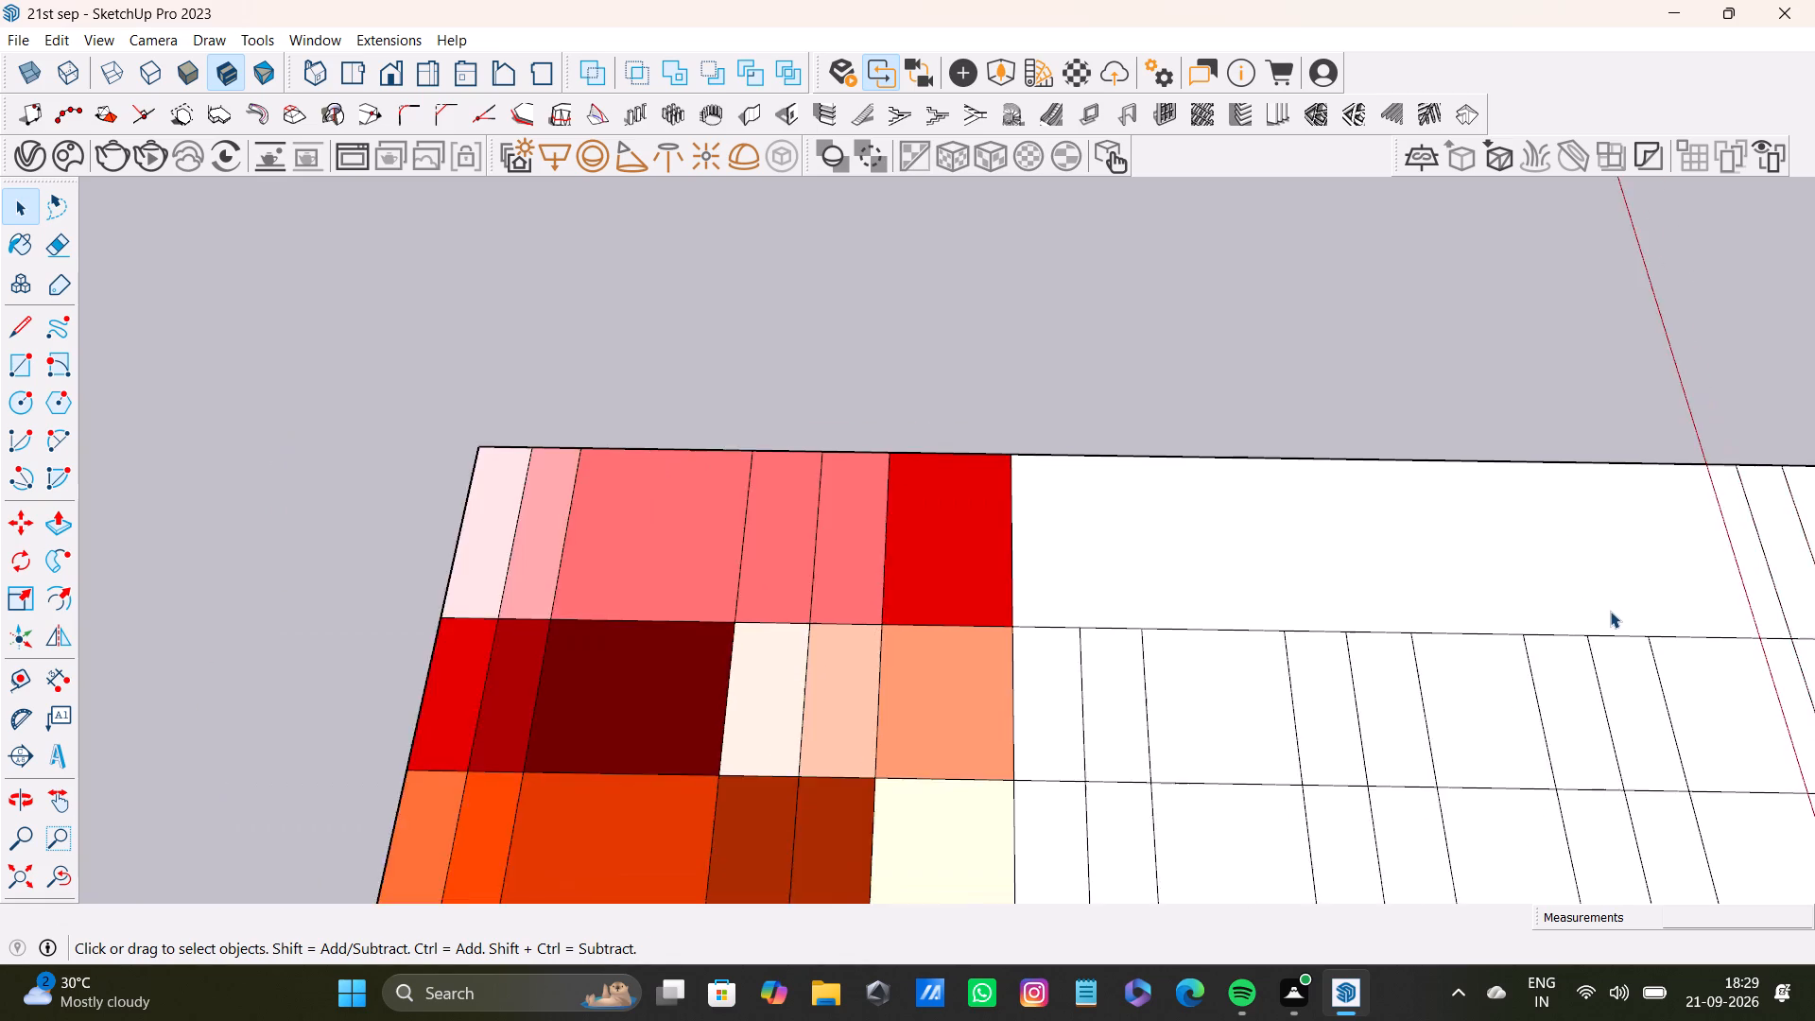
scroll(1610, 611, "down", 4)
middle_click_drag(1636, 587, 1110, 606, "shift")
scroll(1306, 561, "up", 5, "shift")
left_click(1201, 642, "shift")
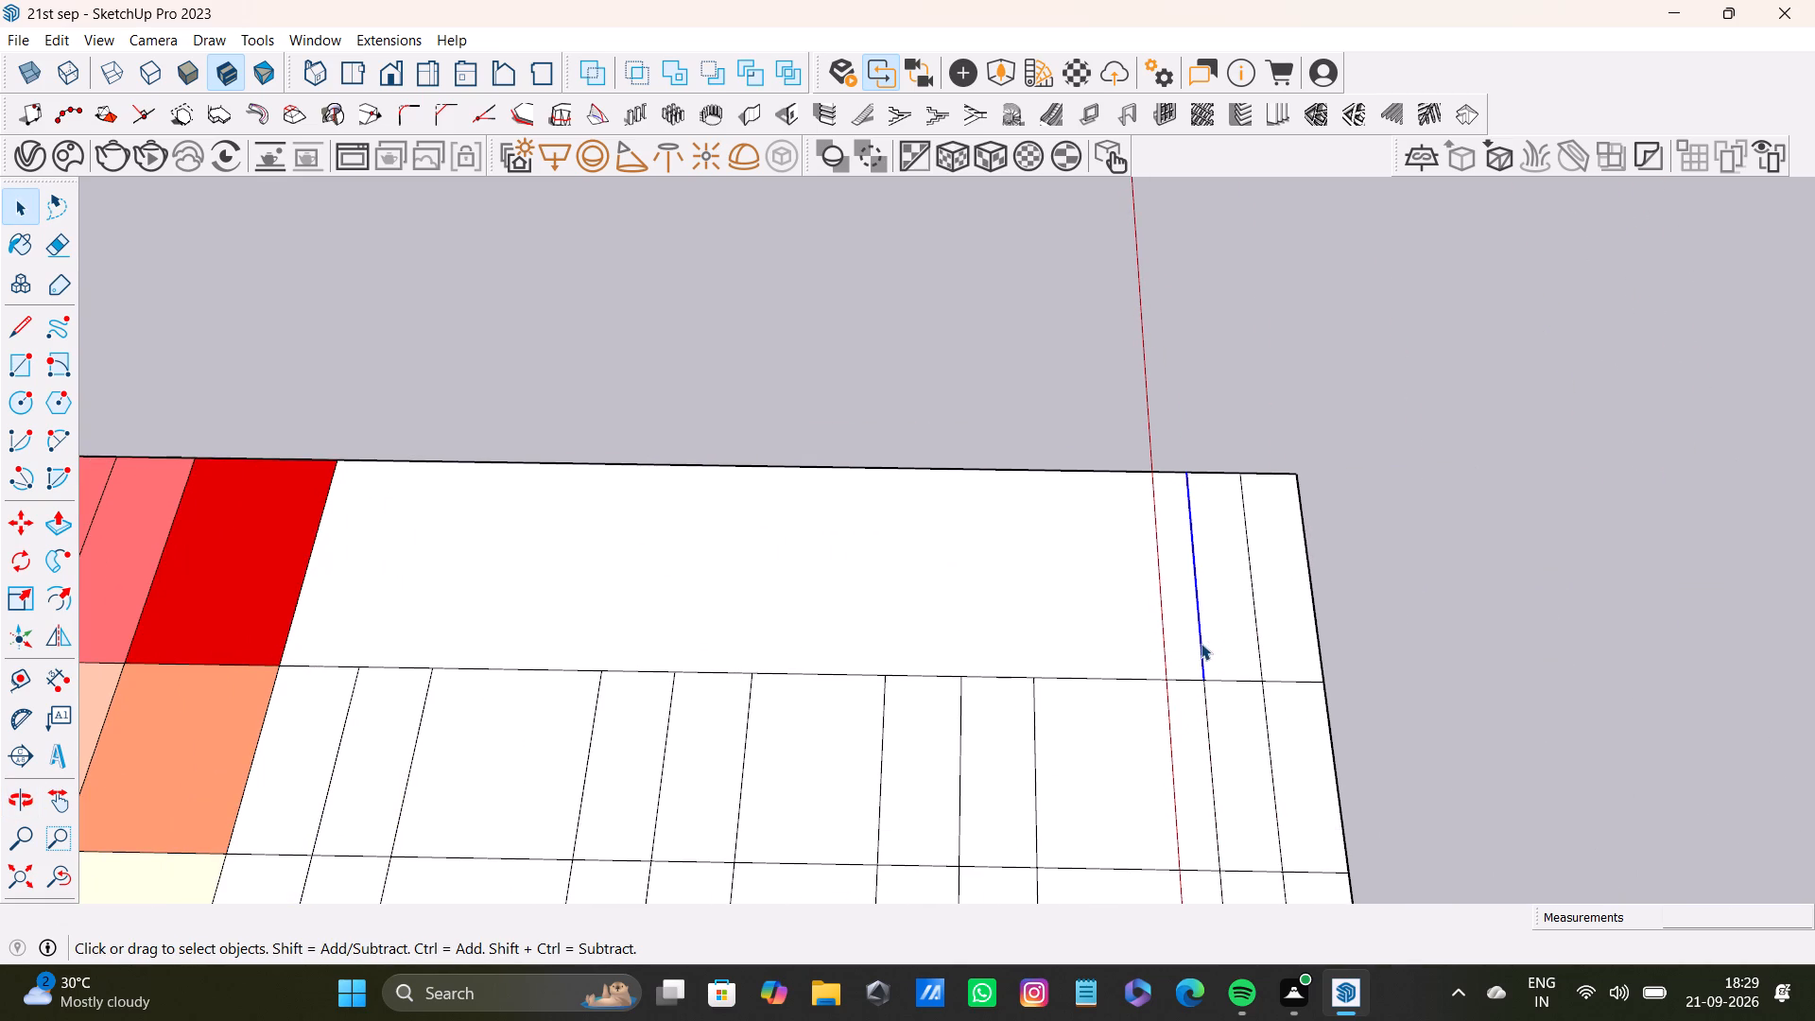
key("Delete")
left_click(1260, 623)
key("Delete")
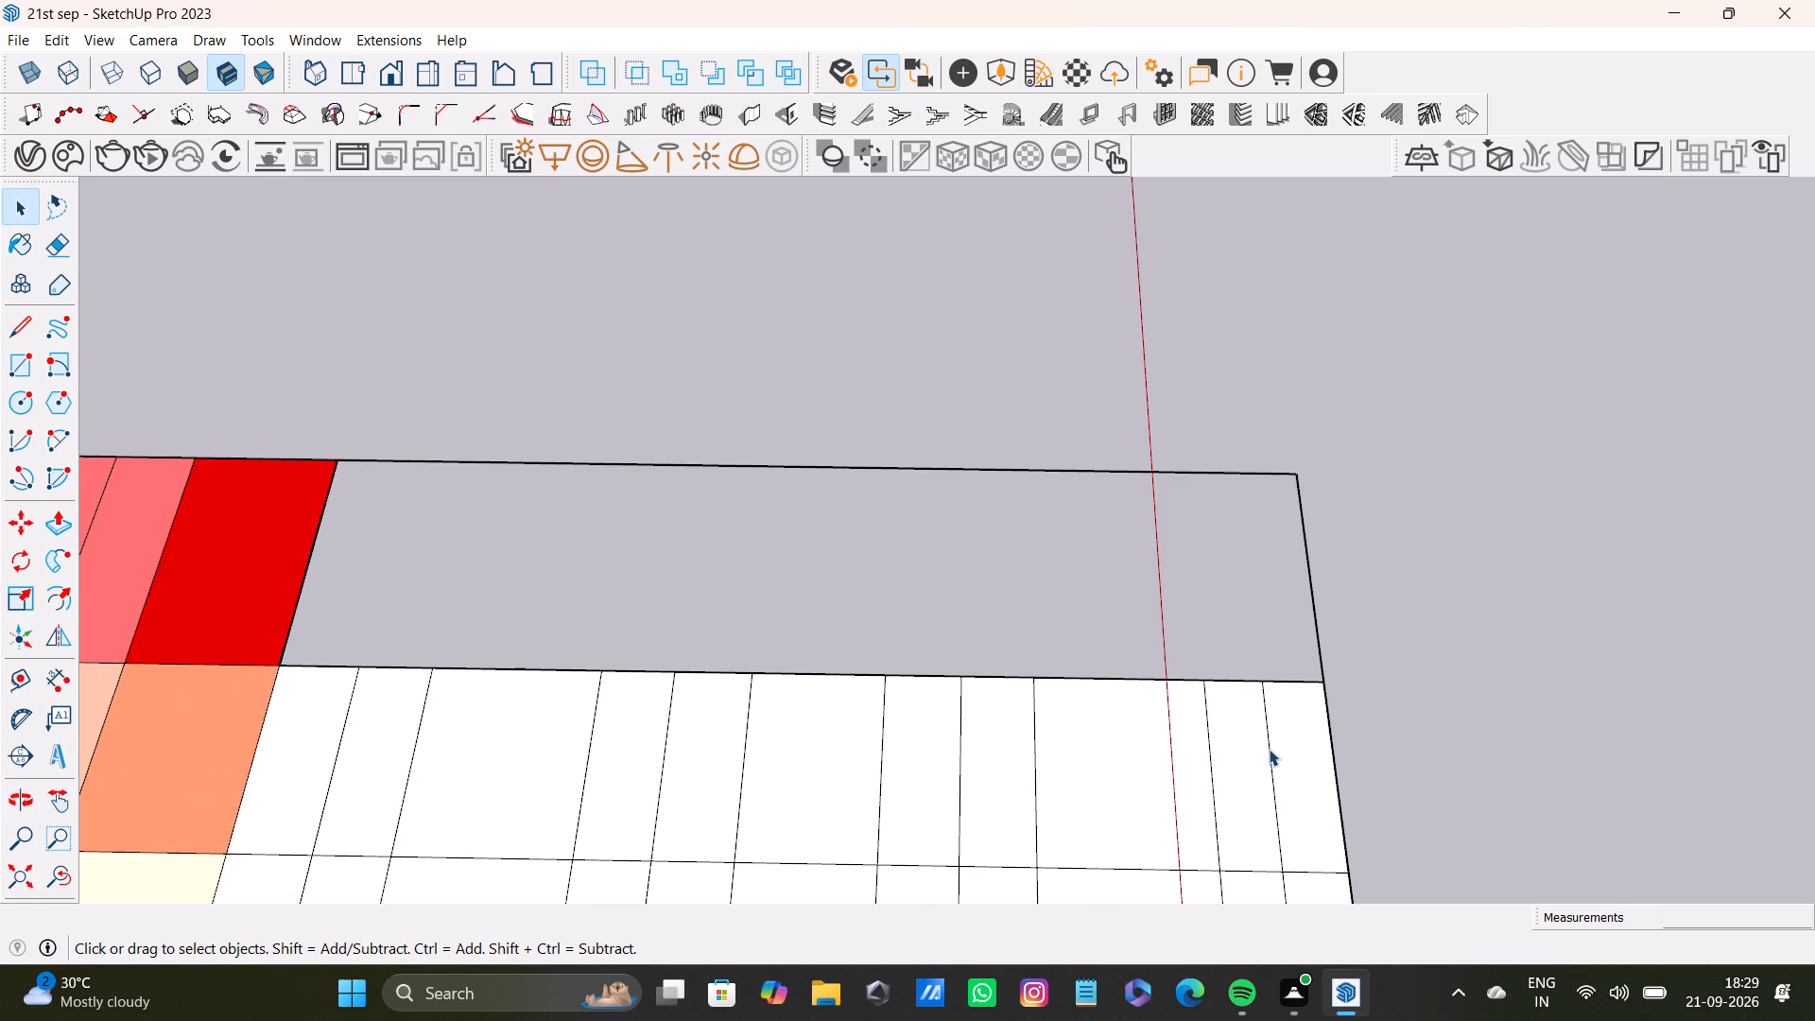
Delete the four outermost vertical dividing lines between the blank cells of the second row.
left_click(1269, 749)
key("Delete")
left_click(1214, 791)
key("Delete")
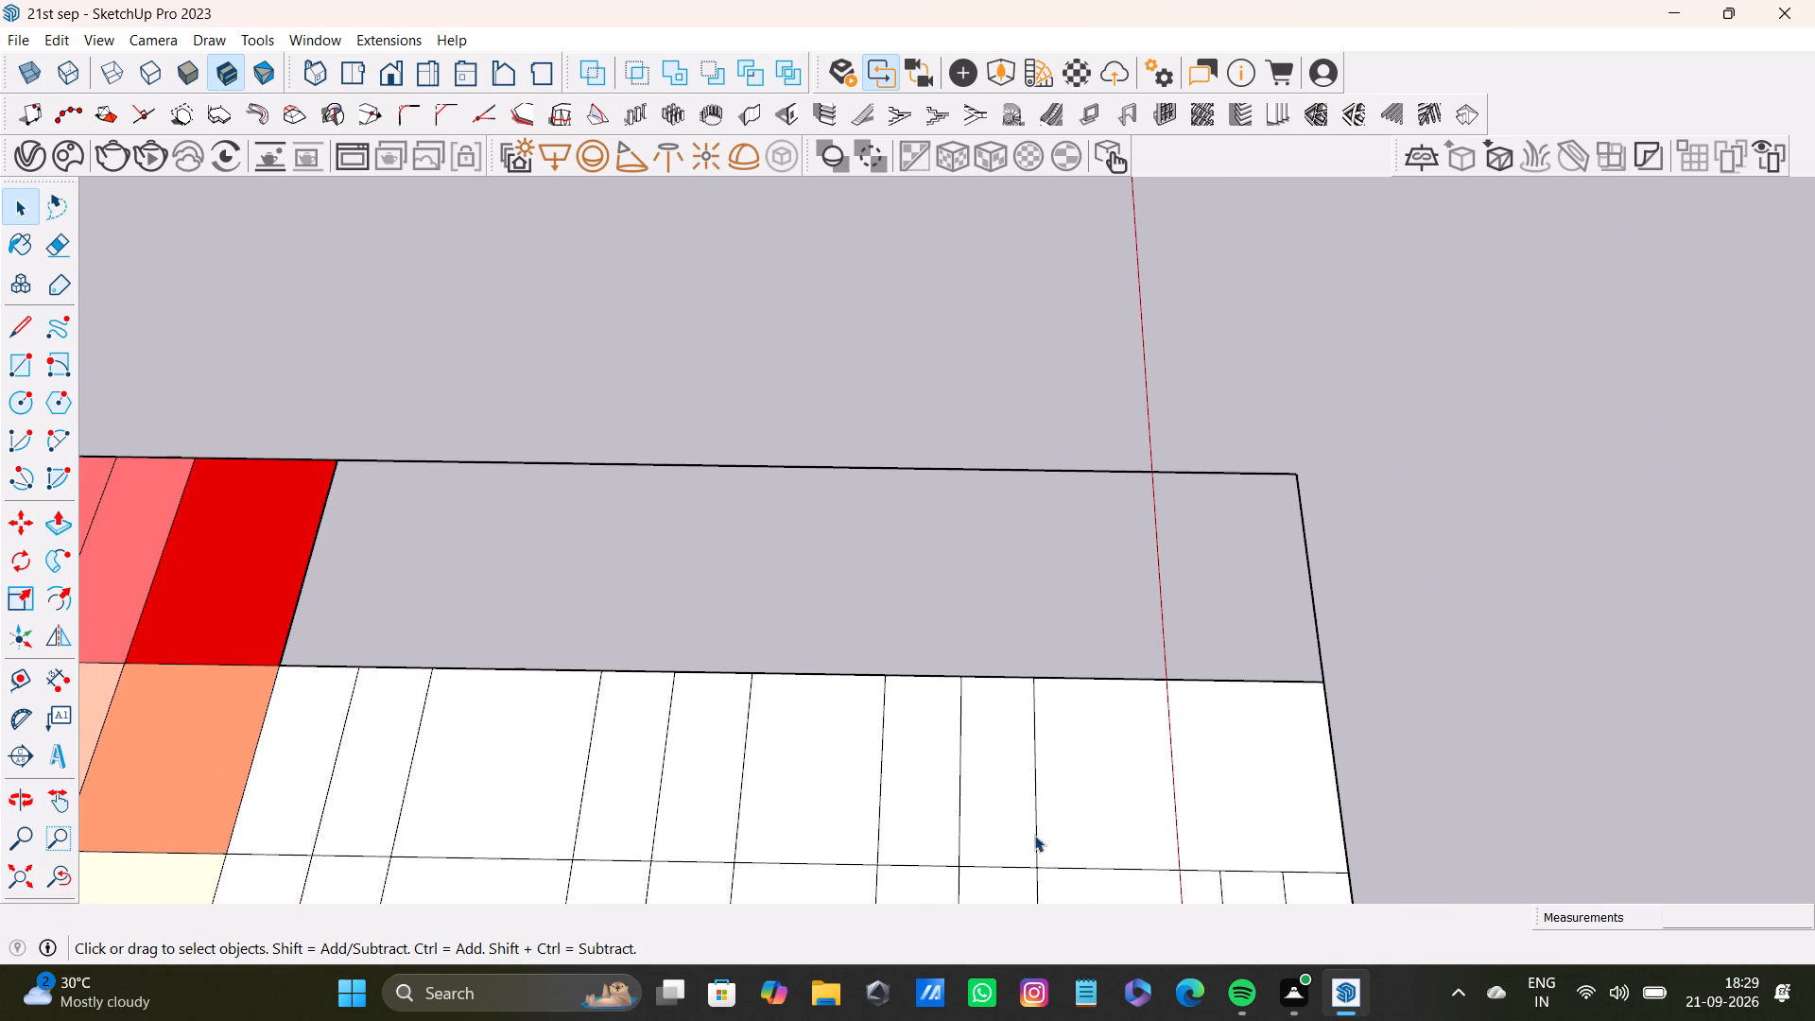
left_click(1034, 835)
key("Delete")
left_click(964, 848)
key("Delete")
key("Delete")
Delete the blank faces in the middle of the second row, along with one dividing line between them.
left_click(874, 840)
key("Delete")
left_click(732, 822)
key("Delete")
key("Delete")
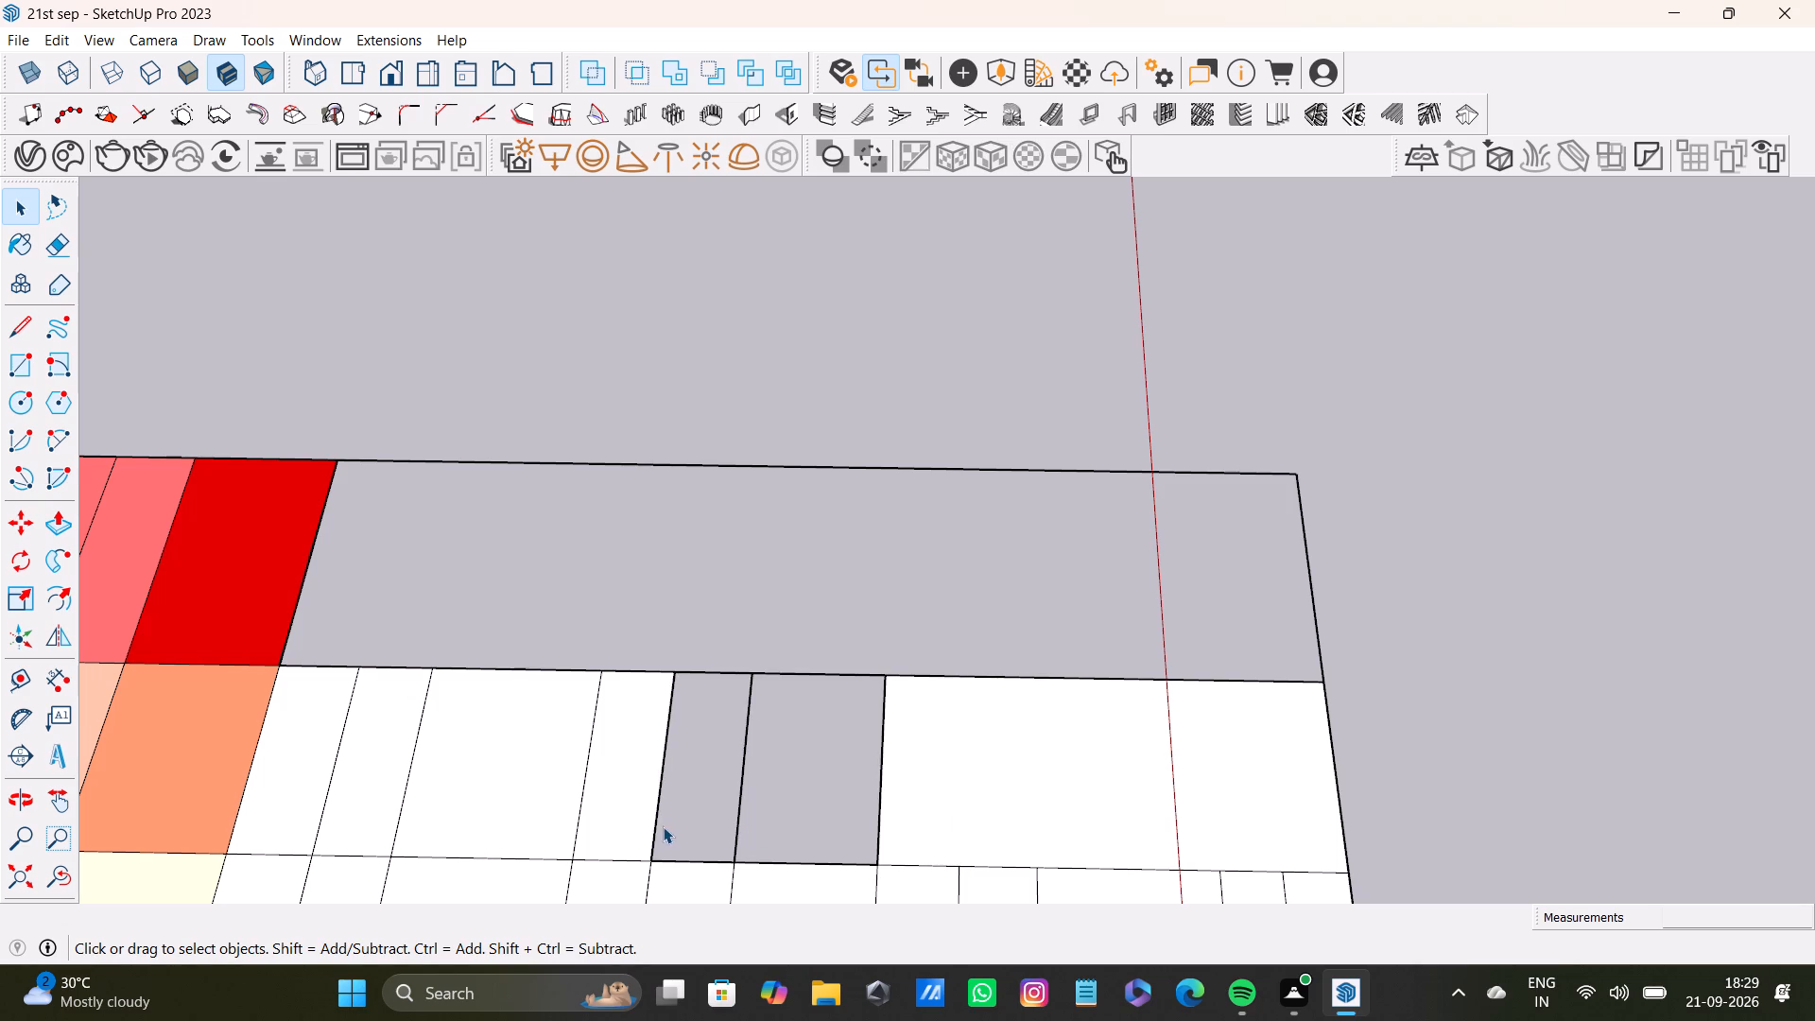
left_click(652, 826)
key("Delete")
key("Delete")
left_click(635, 826)
key("Delete")
left_click(534, 806)
key("Delete")
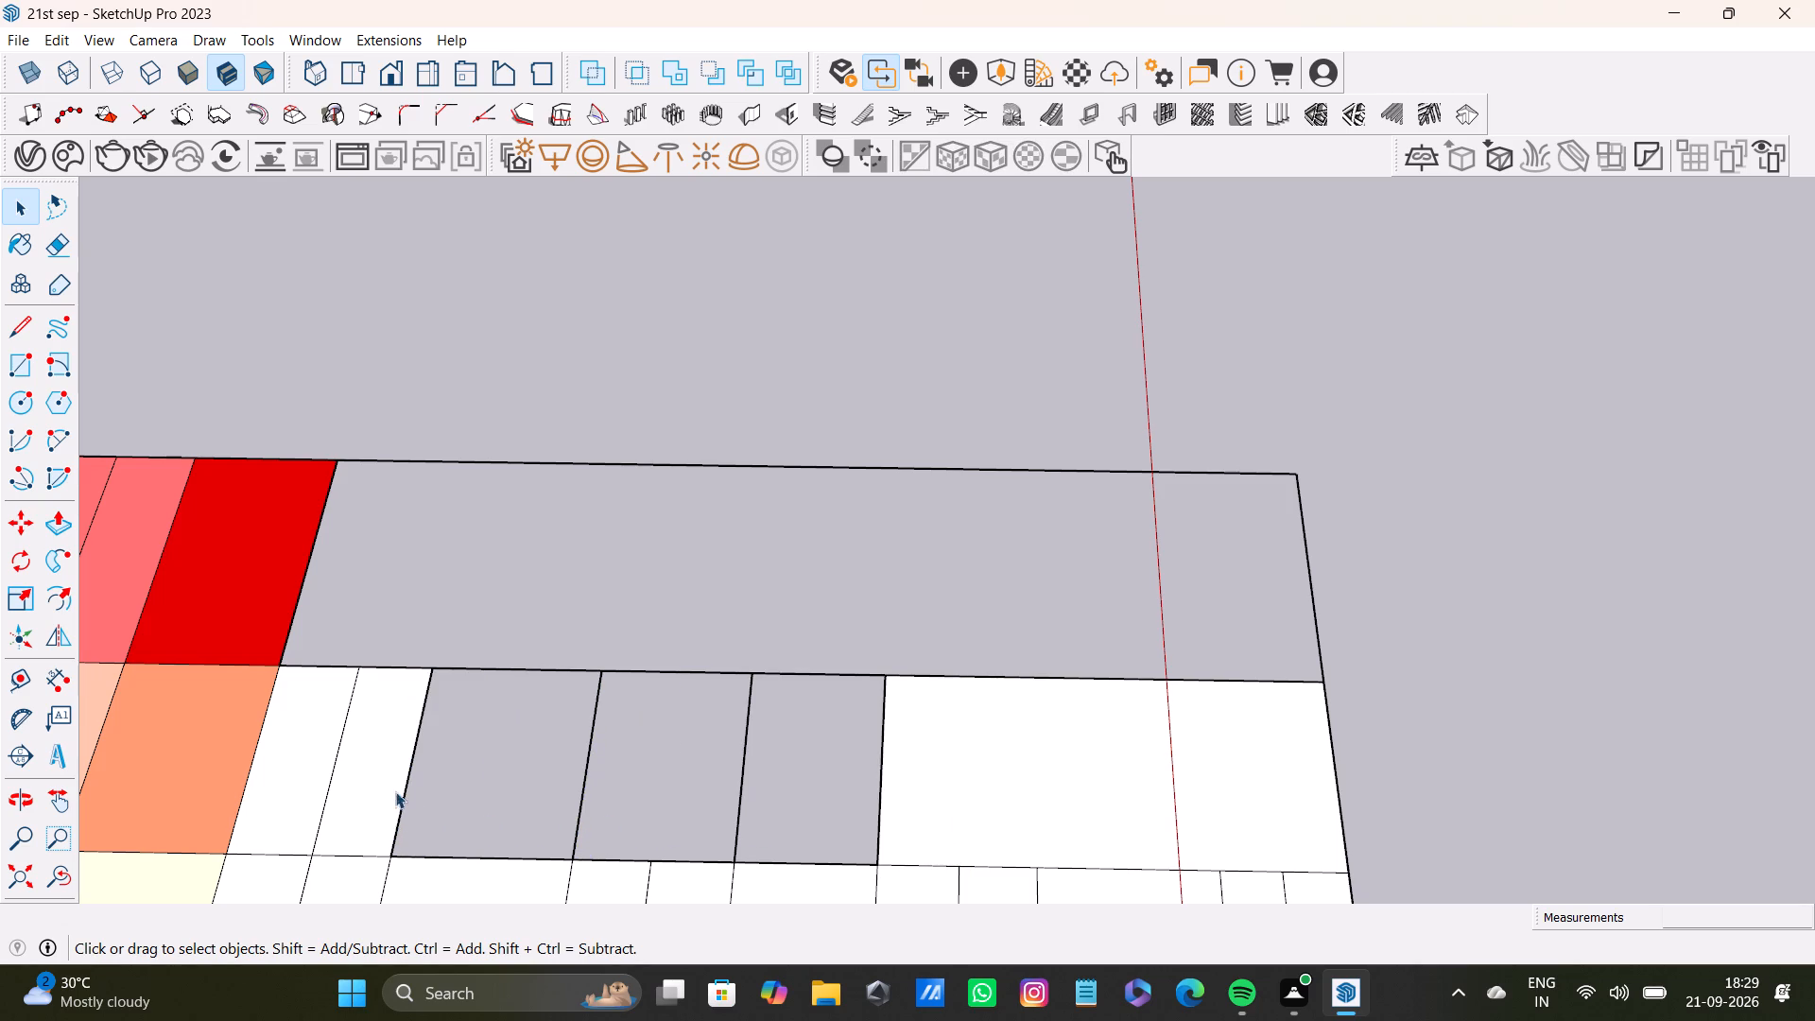
Delete the second row's remaining blank faces: two narrow ones beside the peach cell and the wide outer one.
key("Delete")
left_click(383, 788)
key("Delete")
left_click(311, 786)
key("Delete")
left_click(934, 780)
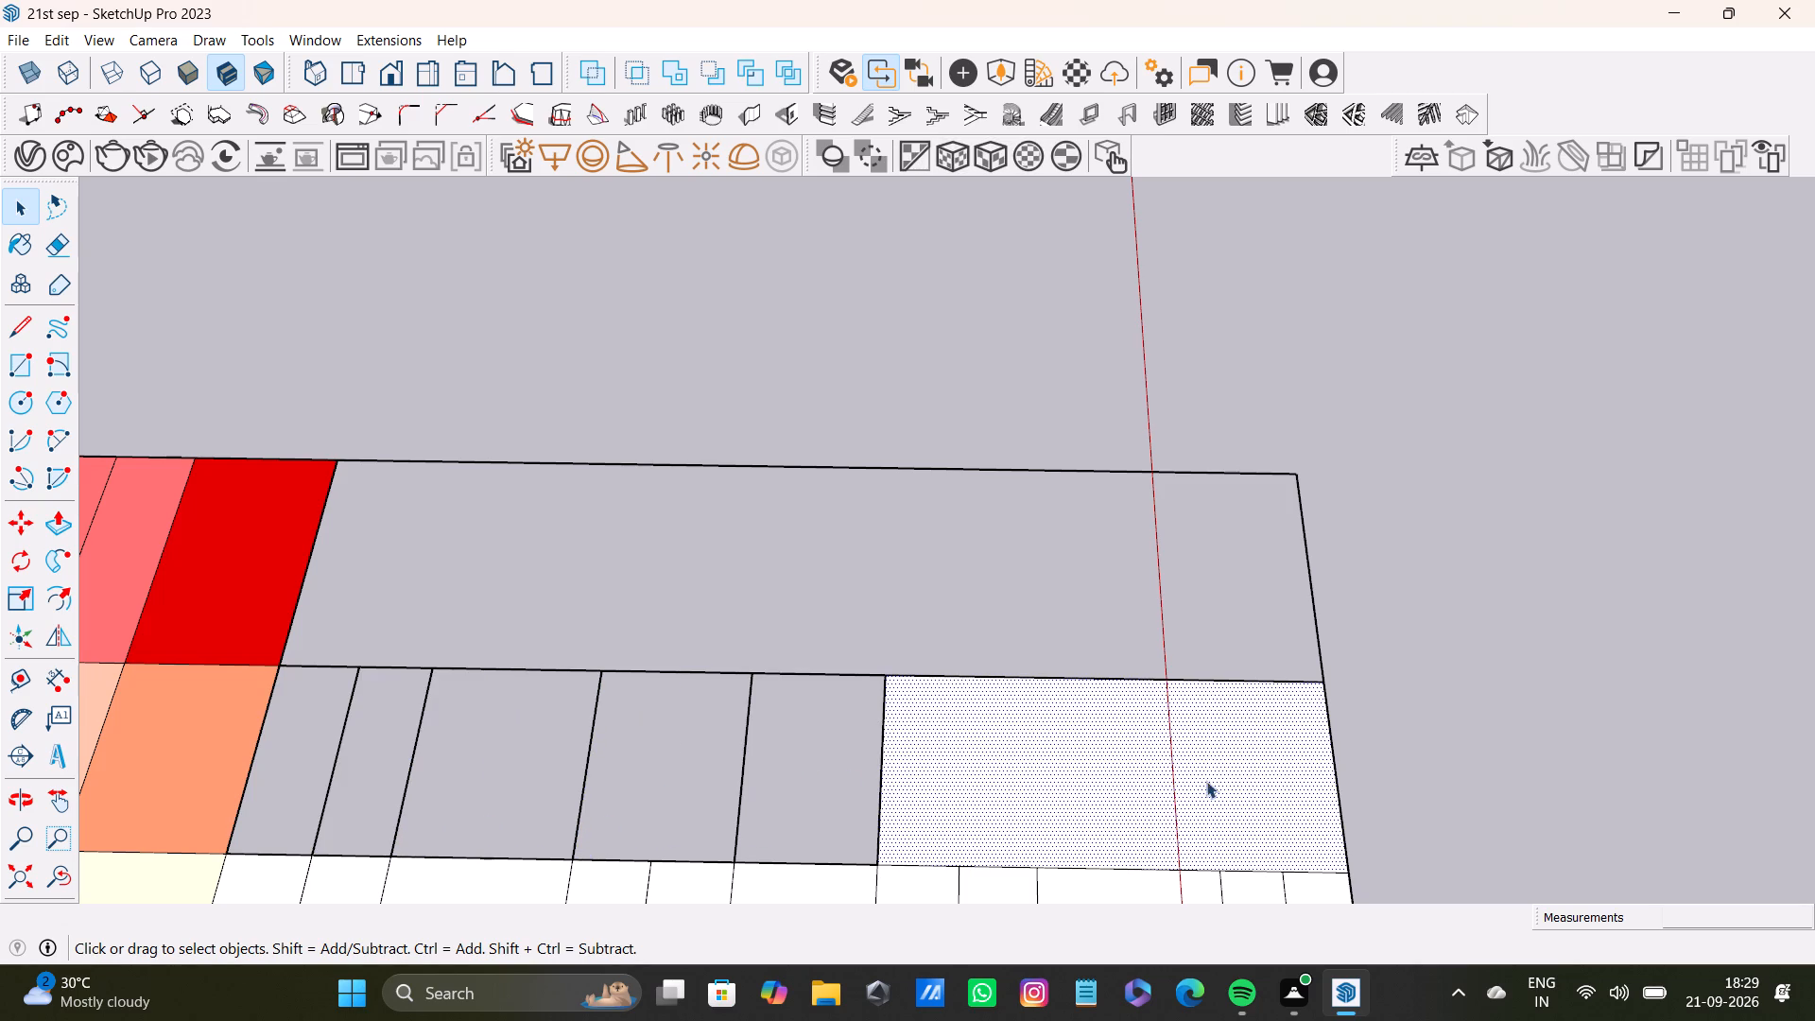
key("Delete")
Delete the first six blank cell faces of the third row, working outward from the cream cell.
scroll(1140, 811, "down", 8)
middle_click_drag(1129, 810, 997, 517, "shift")
scroll(530, 725, "up", 4)
left_click(473, 598)
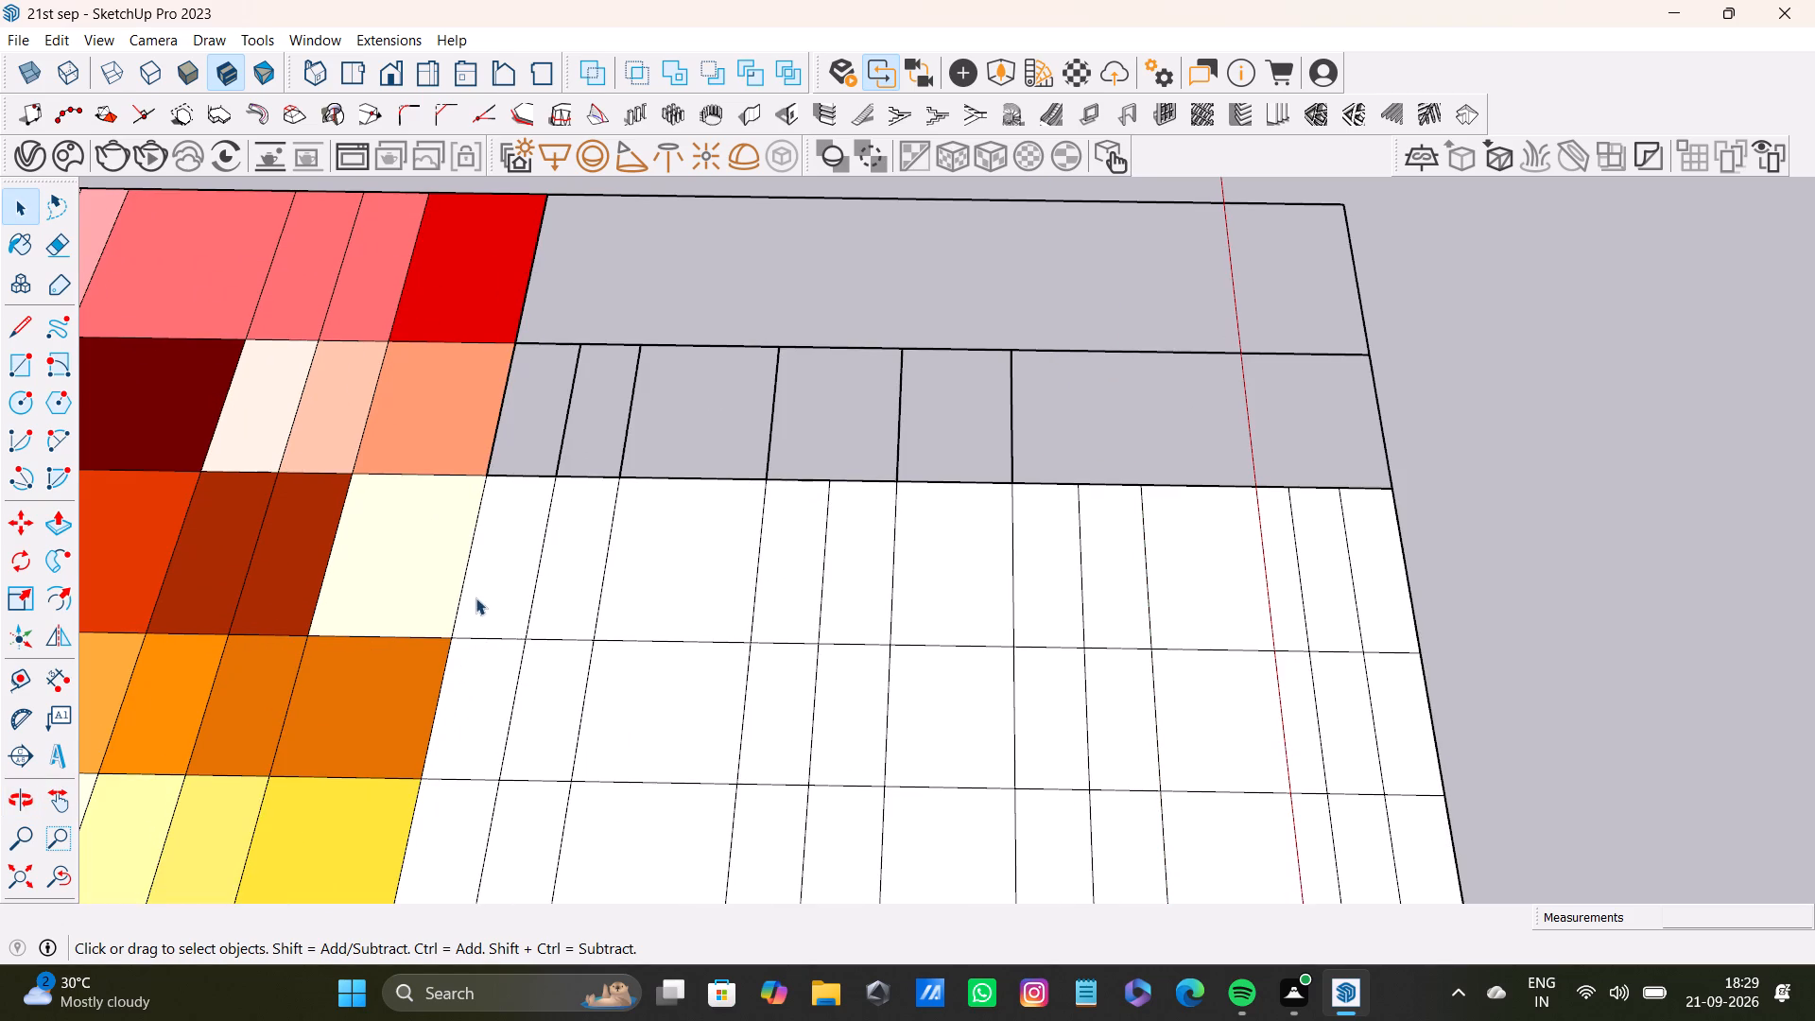
key("Delete")
left_click(560, 610)
key("Delete")
left_click(702, 588)
key("Delete")
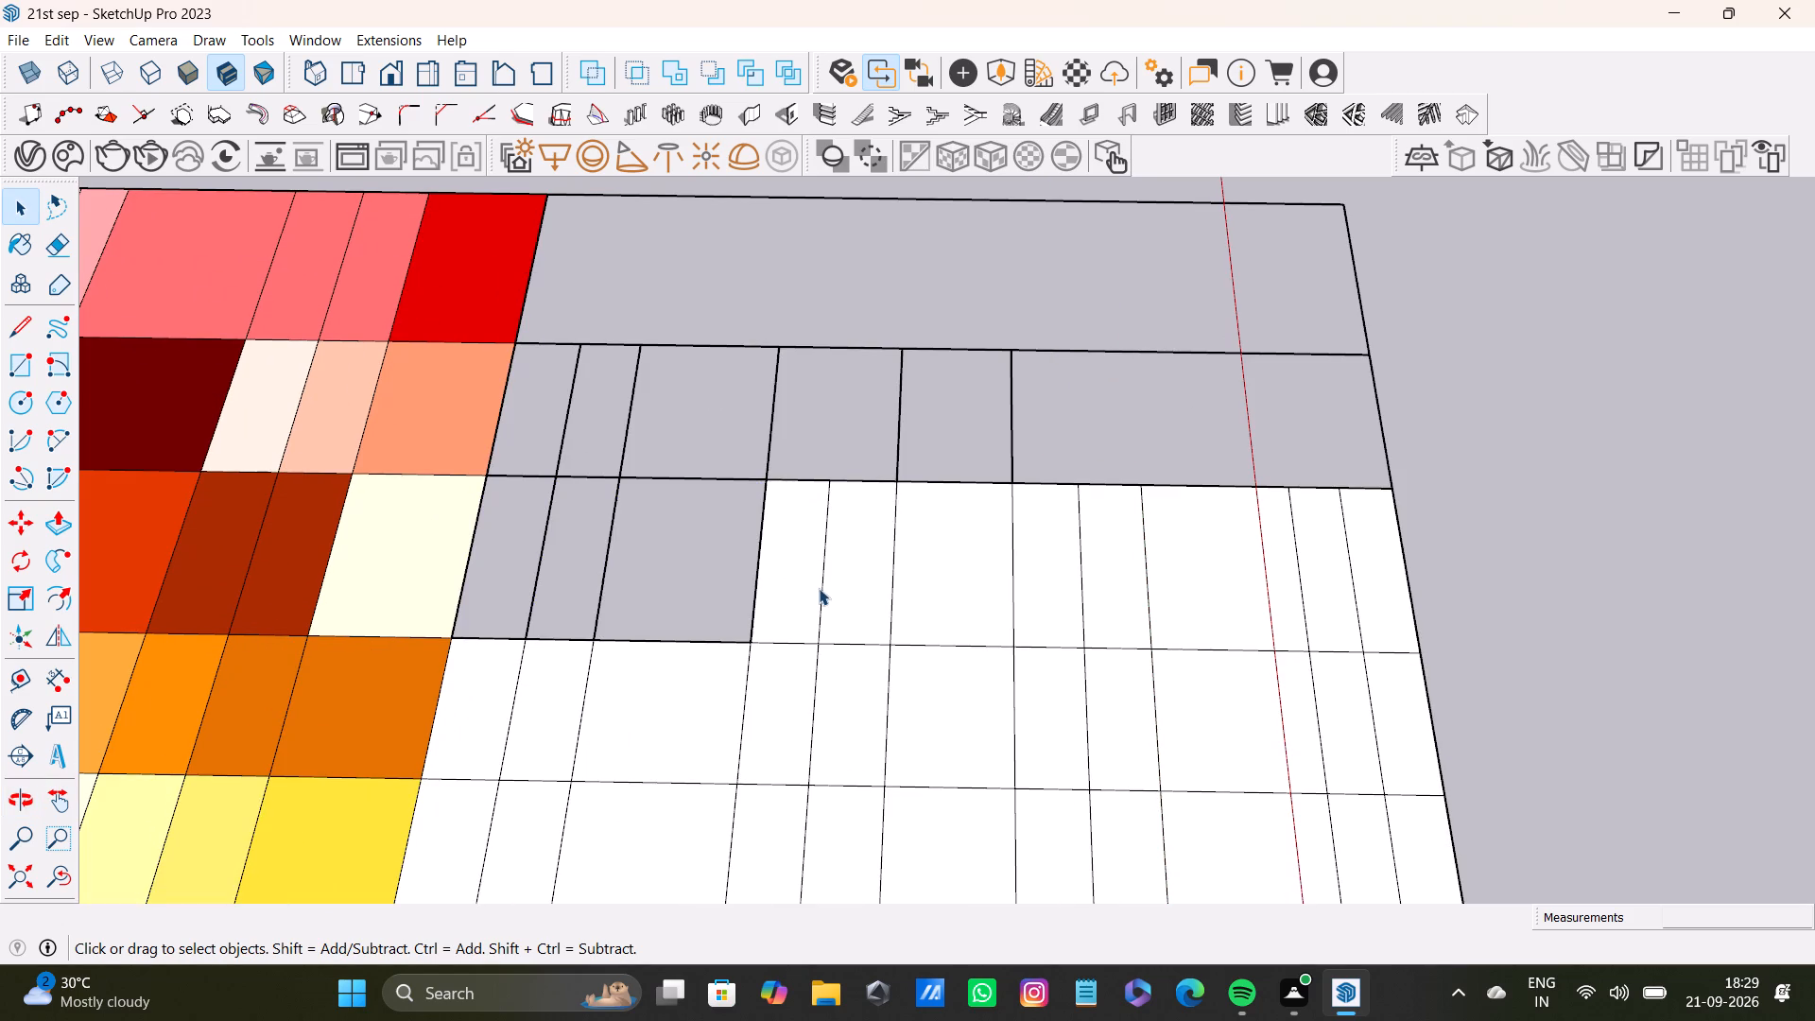
key("Delete")
left_click(819, 588)
left_click(888, 601)
key("Delete")
left_click(953, 599)
key("Delete")
key("Delete")
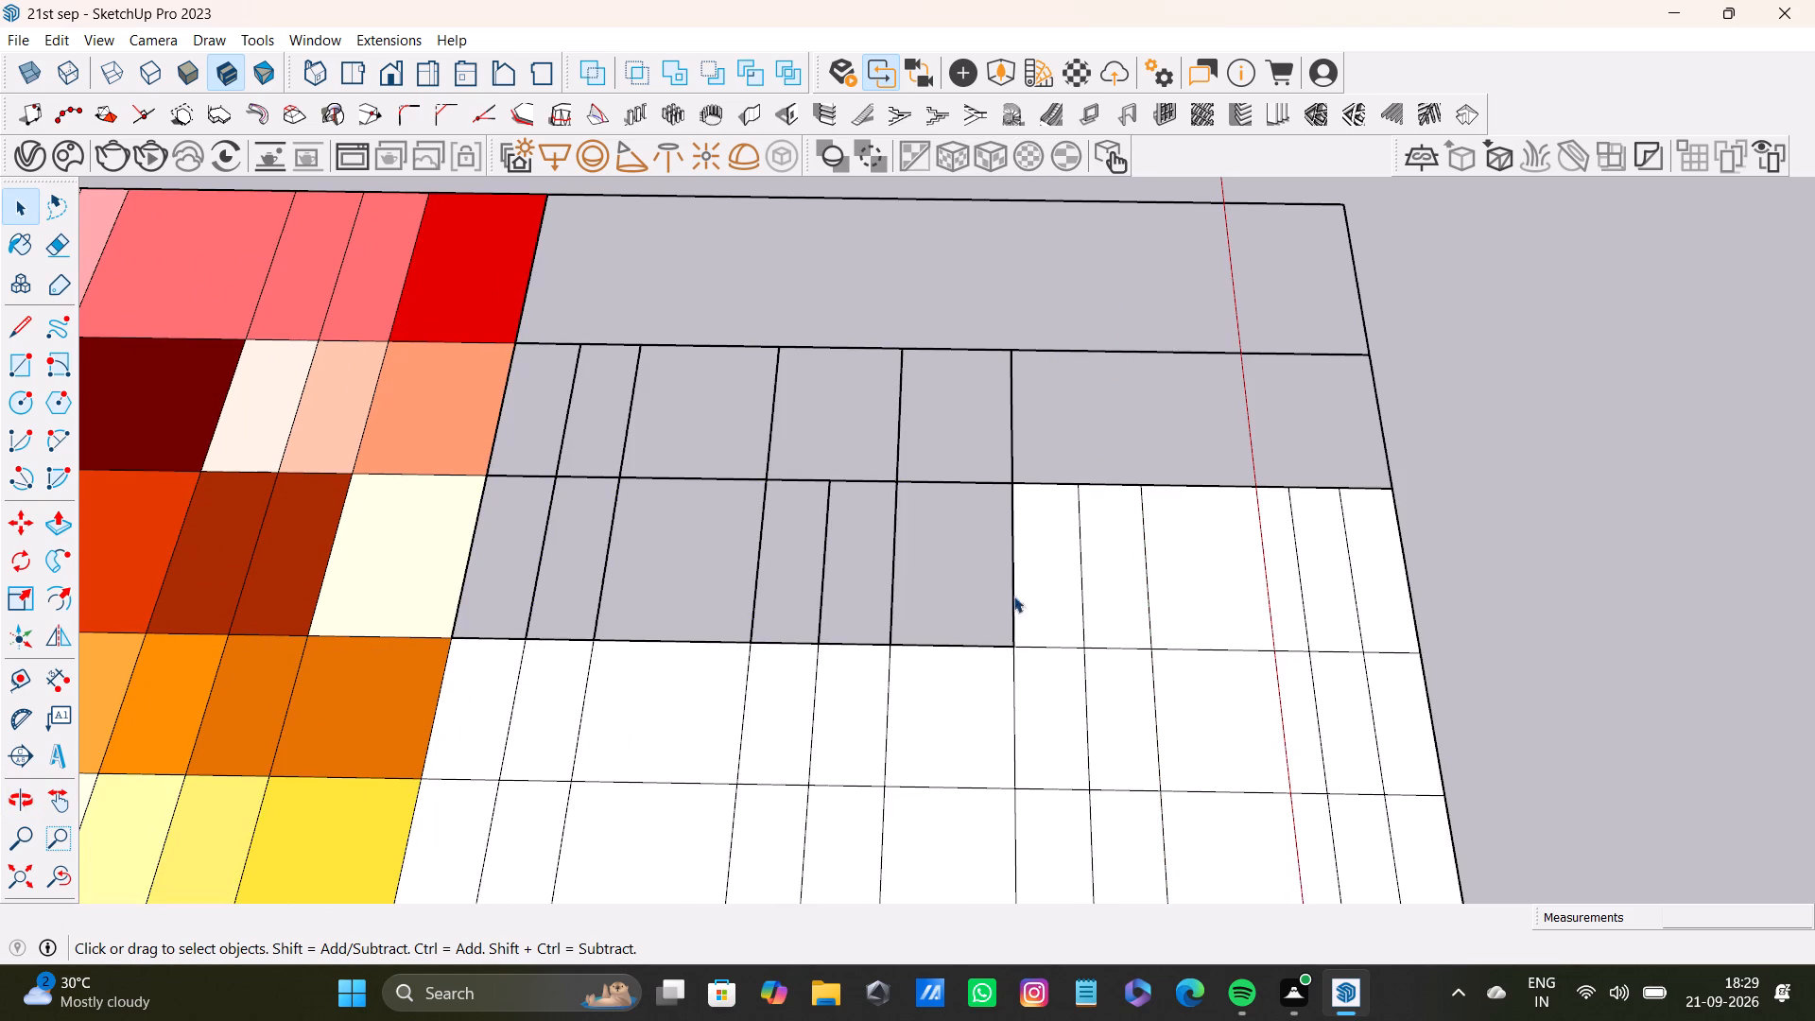
Delete the remaining five blank cell faces at the outer end of the third row.
left_click(1057, 583)
key("Delete")
left_click(1124, 580)
key("Delete")
left_click(1207, 580)
key("Delete")
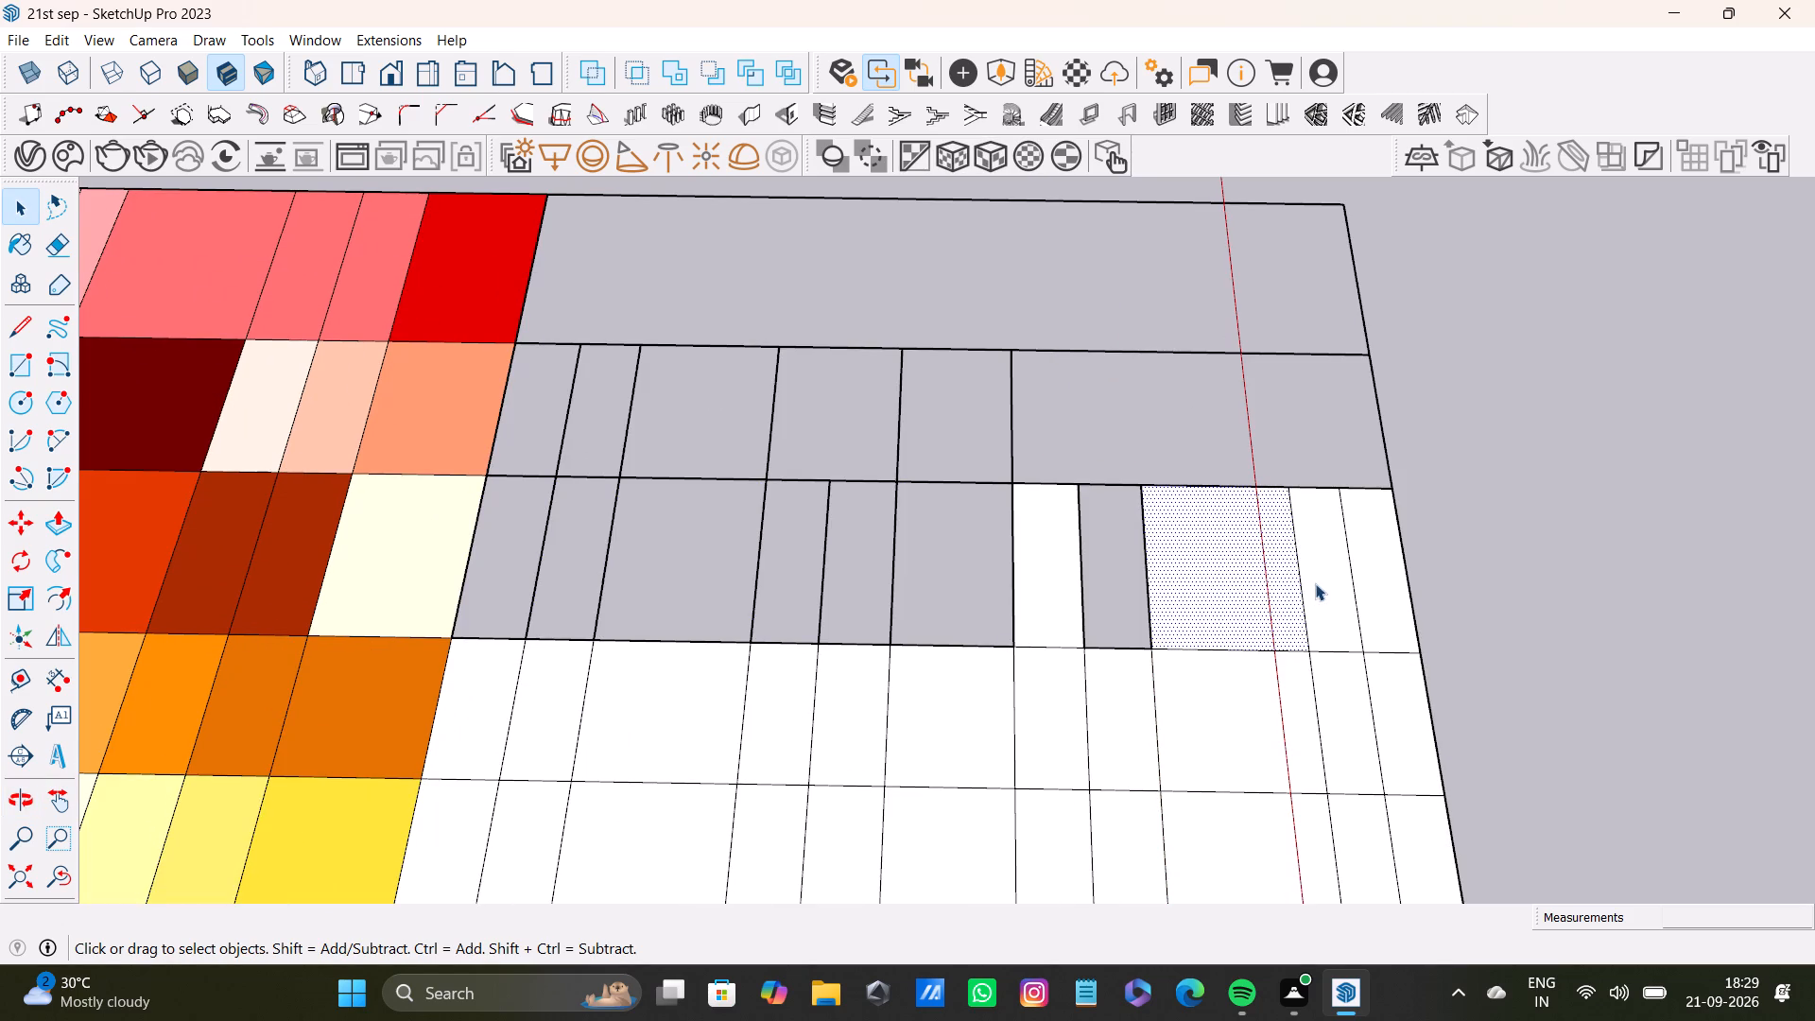
left_click(1314, 583)
key("Delete")
left_click(1326, 591)
key("Delete")
left_click(1377, 596)
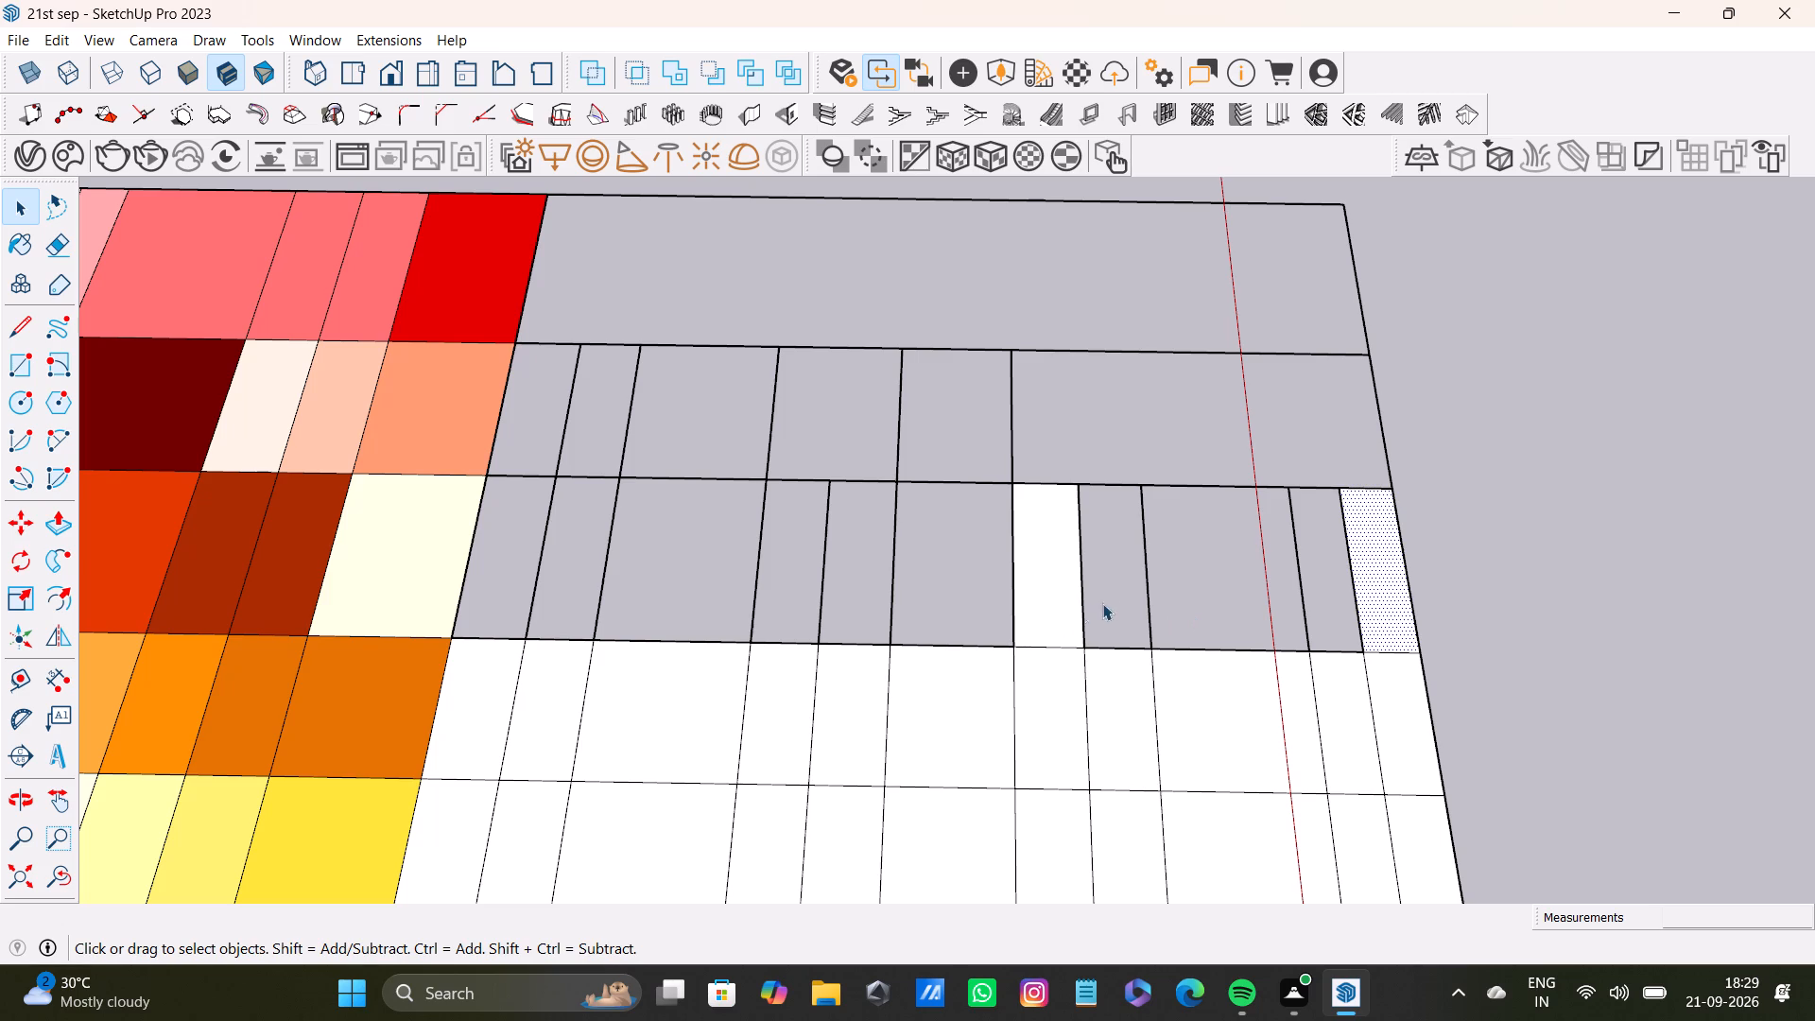
key("Delete")
left_click(1066, 610)
key("Delete")
key("Delete")
Delete the four outermost blank cell faces of the fourth row.
left_click(1122, 717)
key("Delete")
key("Delete")
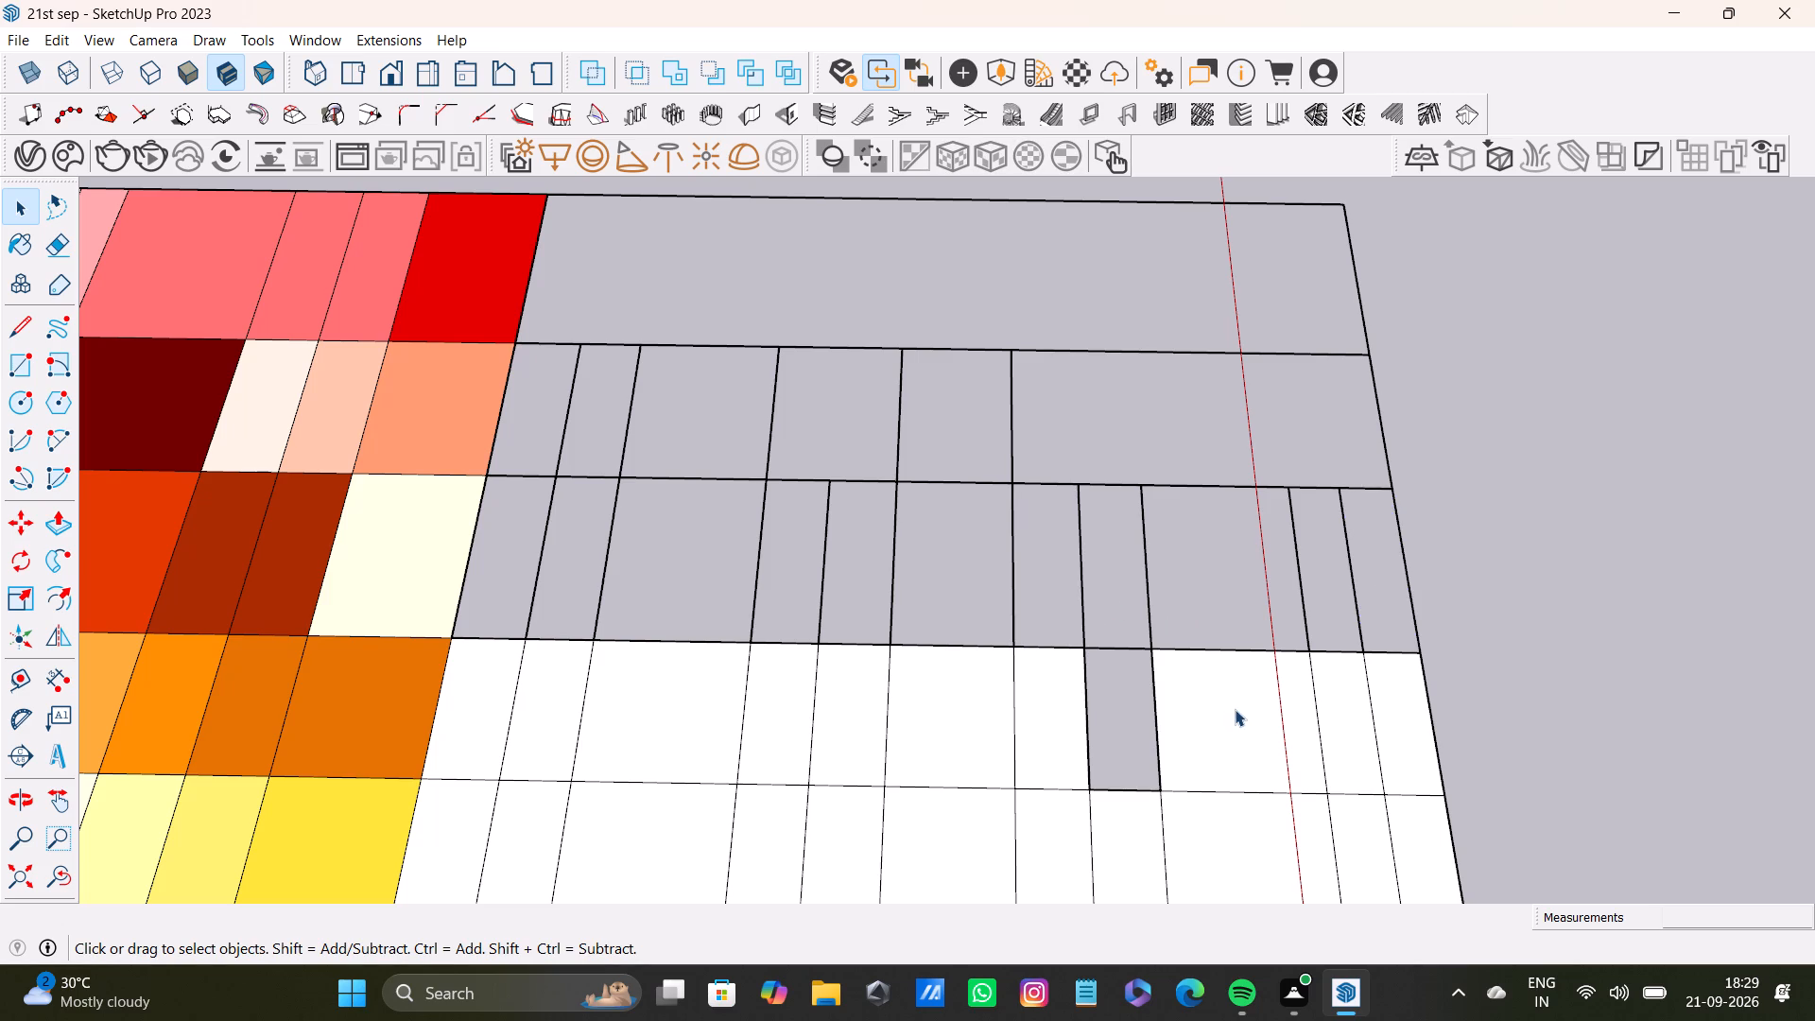
left_click(1271, 716)
key("Delete")
key("Delete")
left_click(1347, 721)
left_click(1395, 721)
key("Delete")
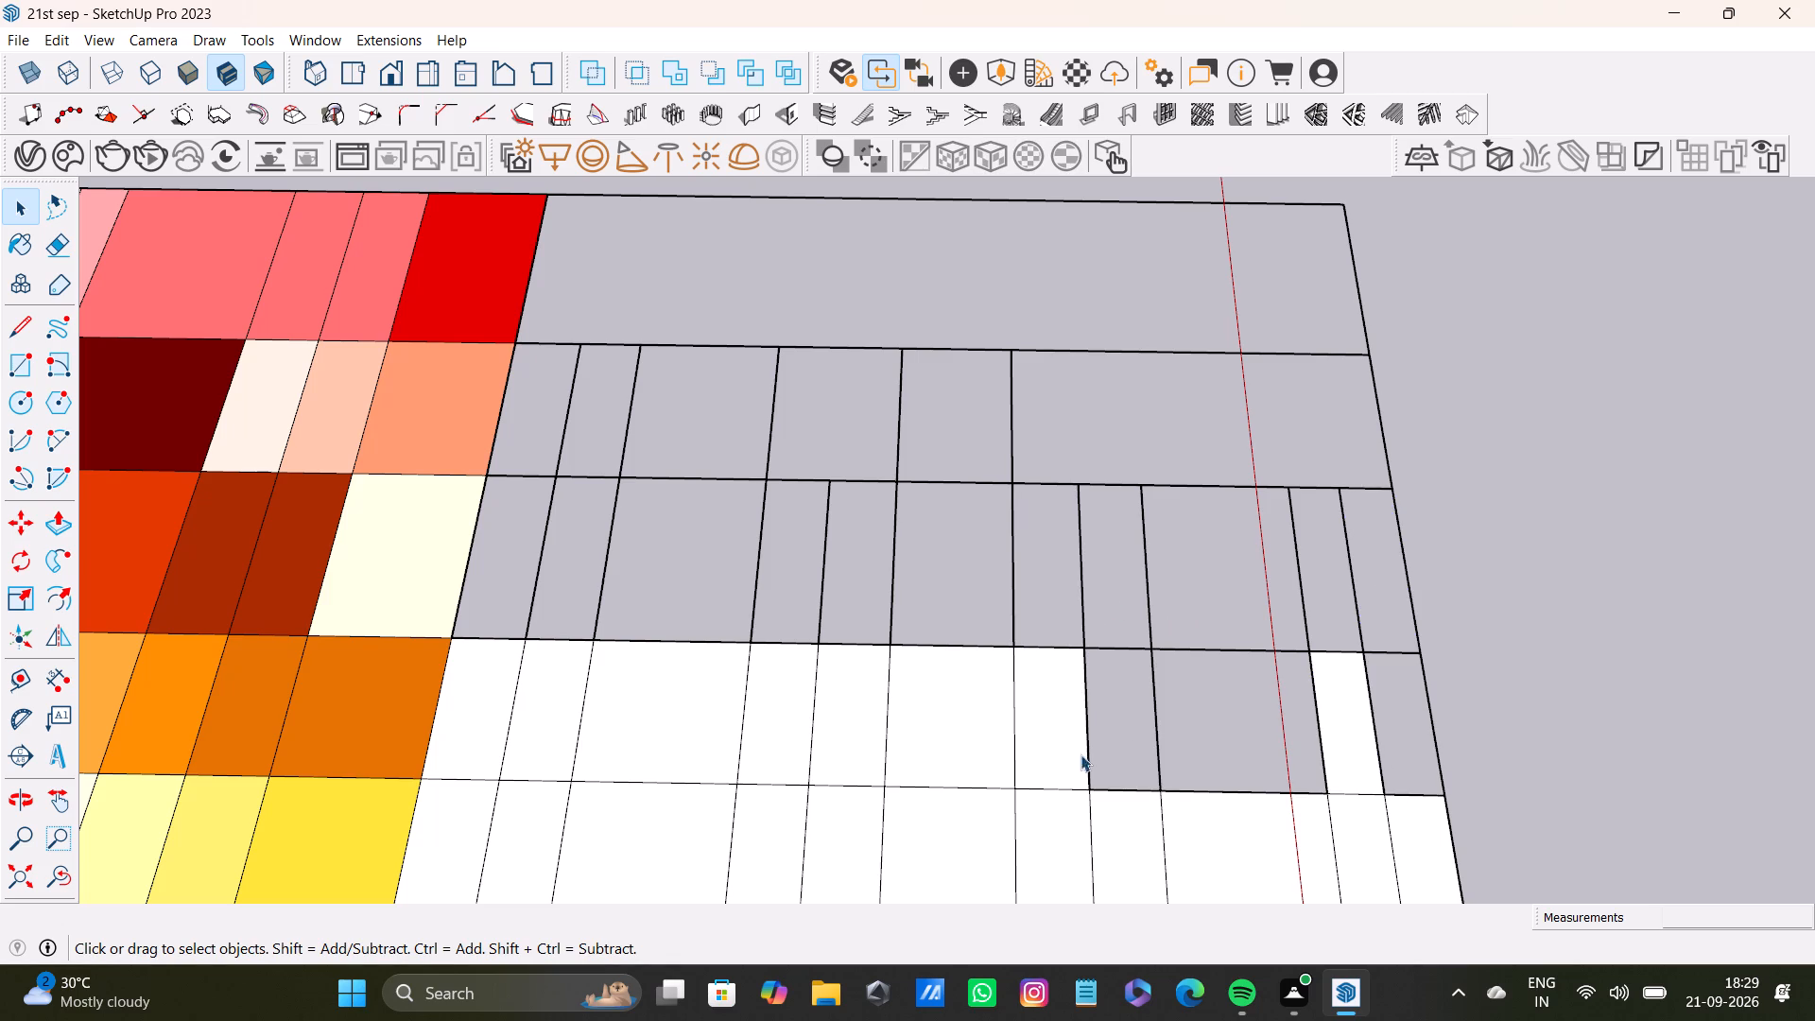
left_click(1047, 756)
key("Delete")
left_click(1347, 742)
key("Delete")
left_click(1052, 756)
key("Delete")
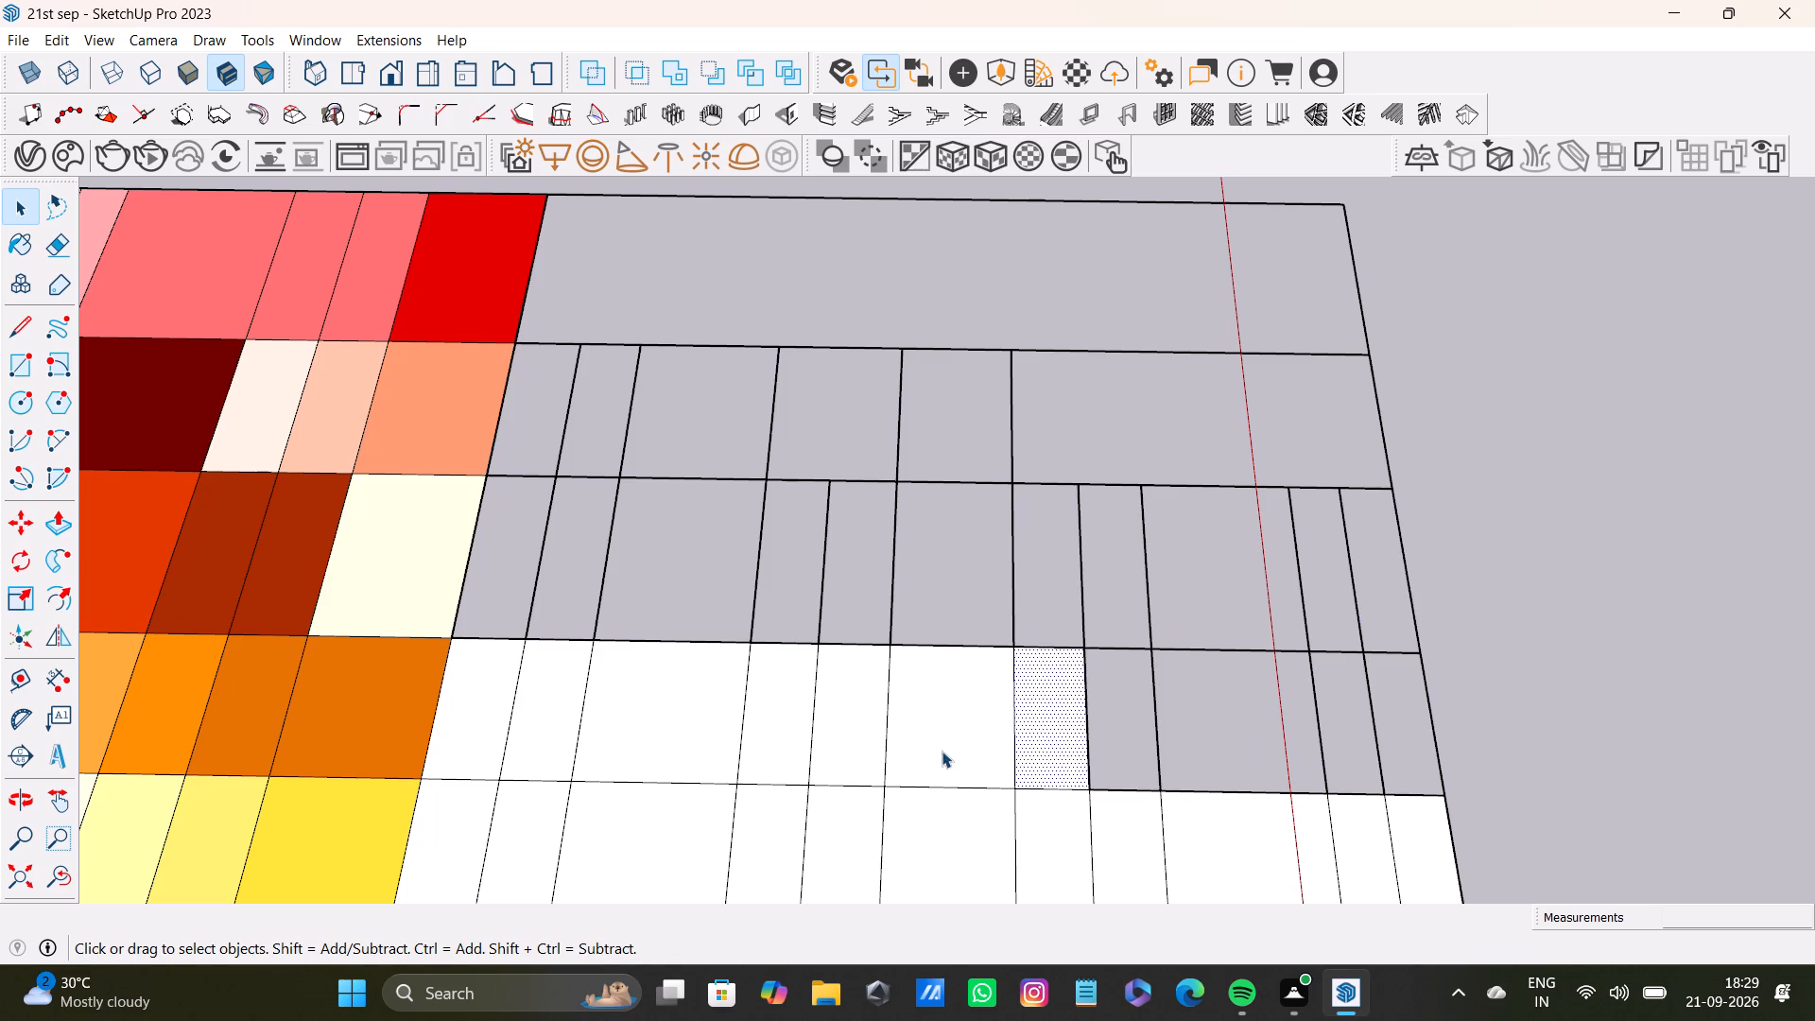
key("Delete")
Delete five blank cell faces in the middle of the fourth row, working inward toward the orange cells.
left_click(942, 751)
key("Delete")
left_click(798, 750)
key("Delete")
left_click(846, 755)
left_click(838, 751)
key("Delete")
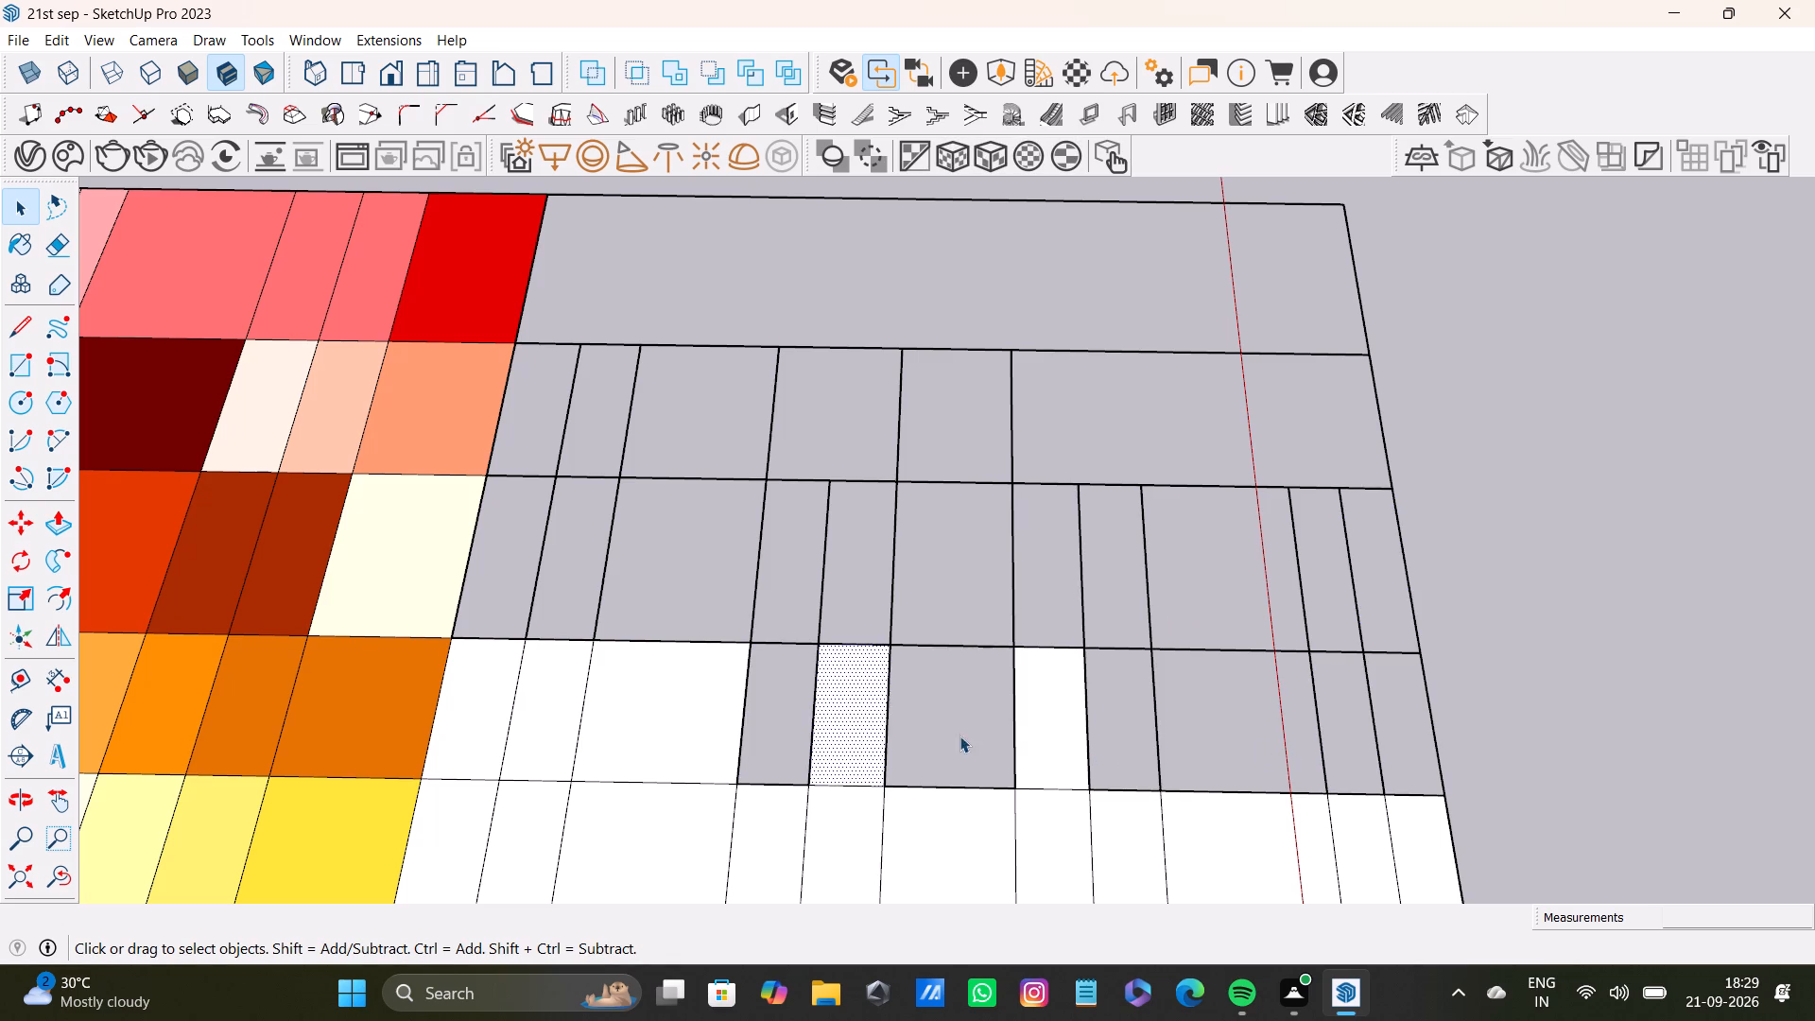
left_click(1057, 734)
left_click(697, 753)
key("Delete")
left_click(572, 743)
key("Delete")
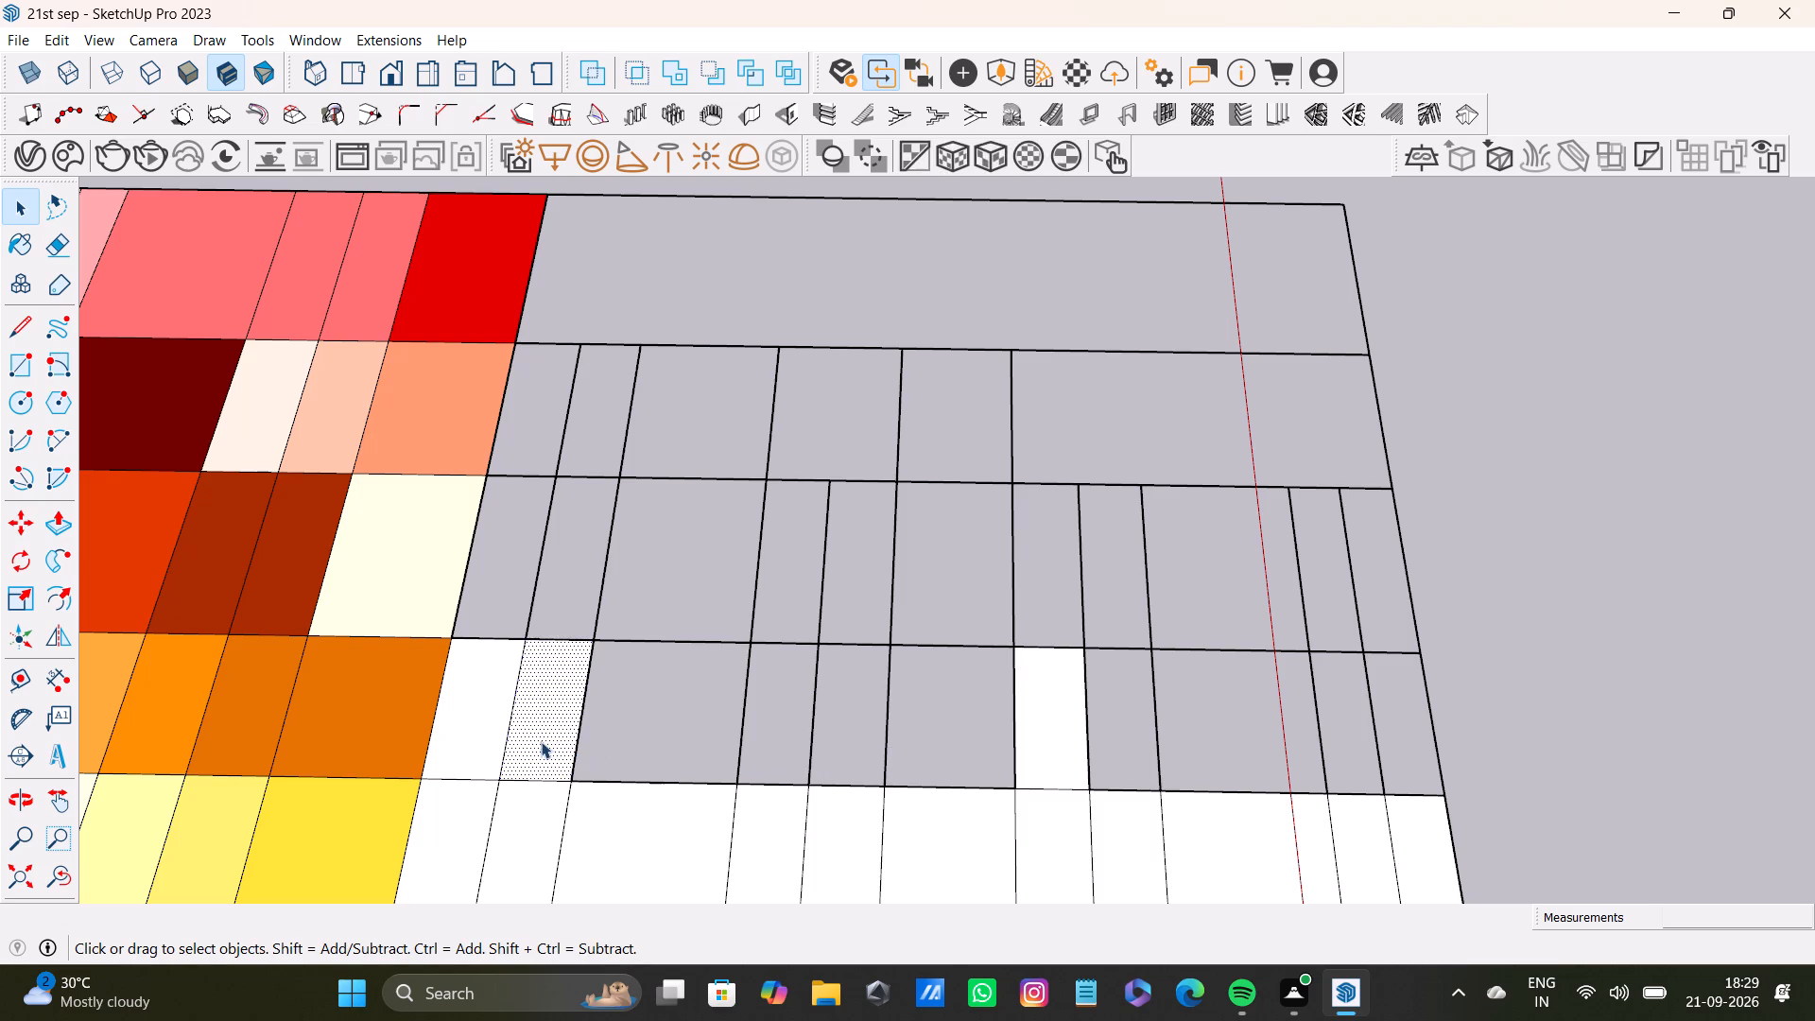
key("Delete")
Delete the last two blank faces of the fourth row: the skipped narrow cell and the one beside the dark orange cell.
left_click(484, 721)
key("Delete")
left_click(1066, 739)
key("Delete")
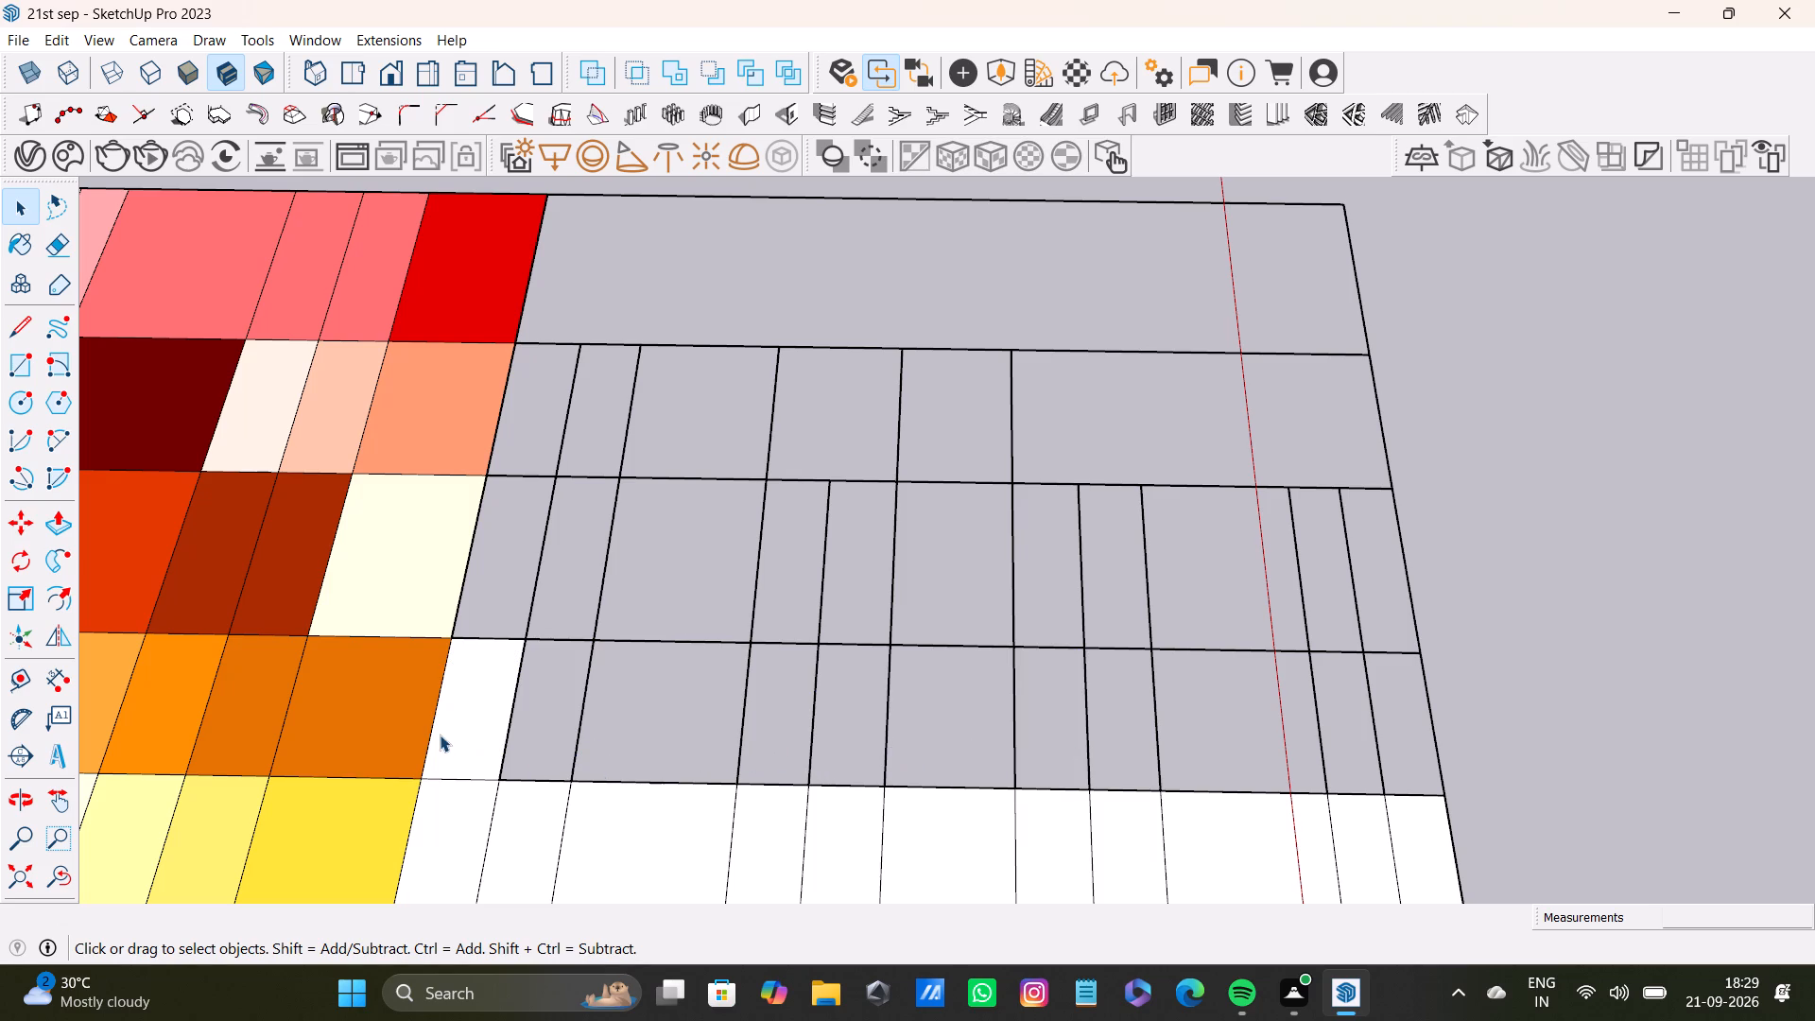
key("Delete")
left_click(450, 731)
scroll(451, 731, "down", 4)
key("Delete")
Delete five blank cell faces of the fifth row, working outward from the yellow cell and skipping one narrow cell.
scroll(597, 748, "down", 3)
middle_click_drag(750, 795, 712, 581)
scroll(449, 651, "up", 3)
left_click(450, 596)
key("Delete")
left_click(502, 601)
key("Delete")
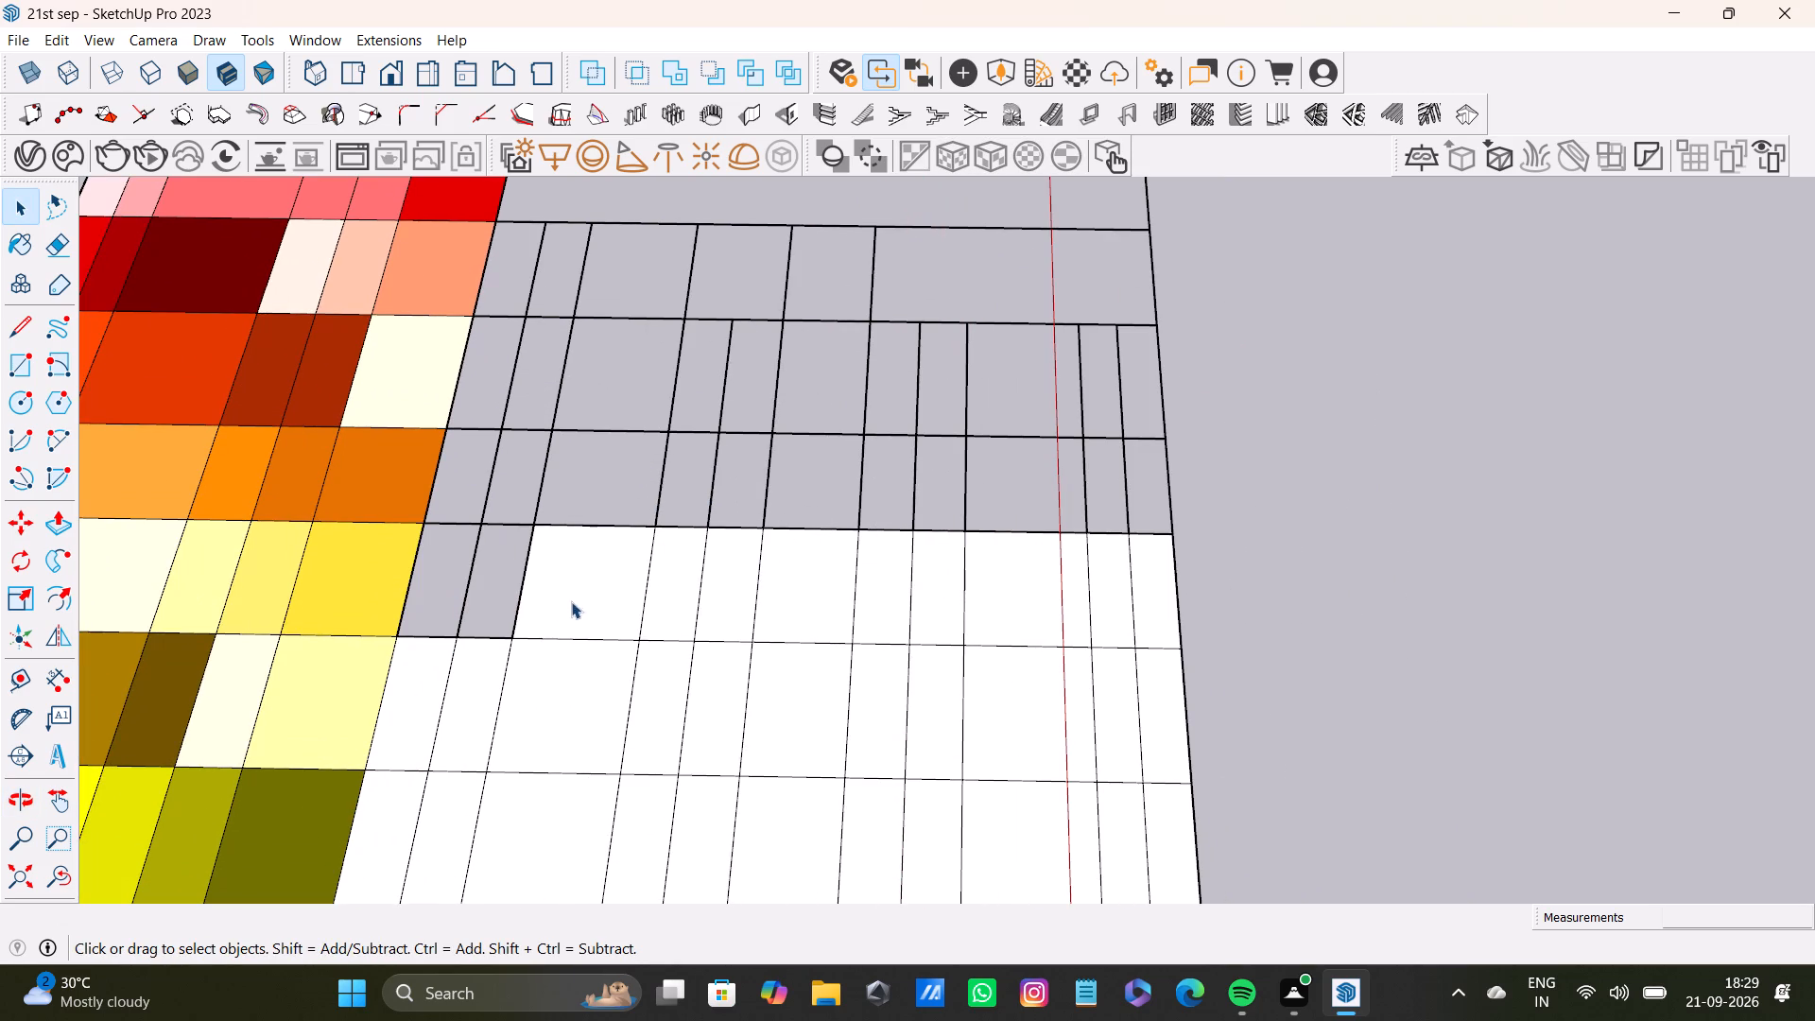
left_click(579, 601)
key("Delete")
key("Delete")
left_click(664, 597)
key("Delete")
left_click(717, 600)
left_click(768, 612)
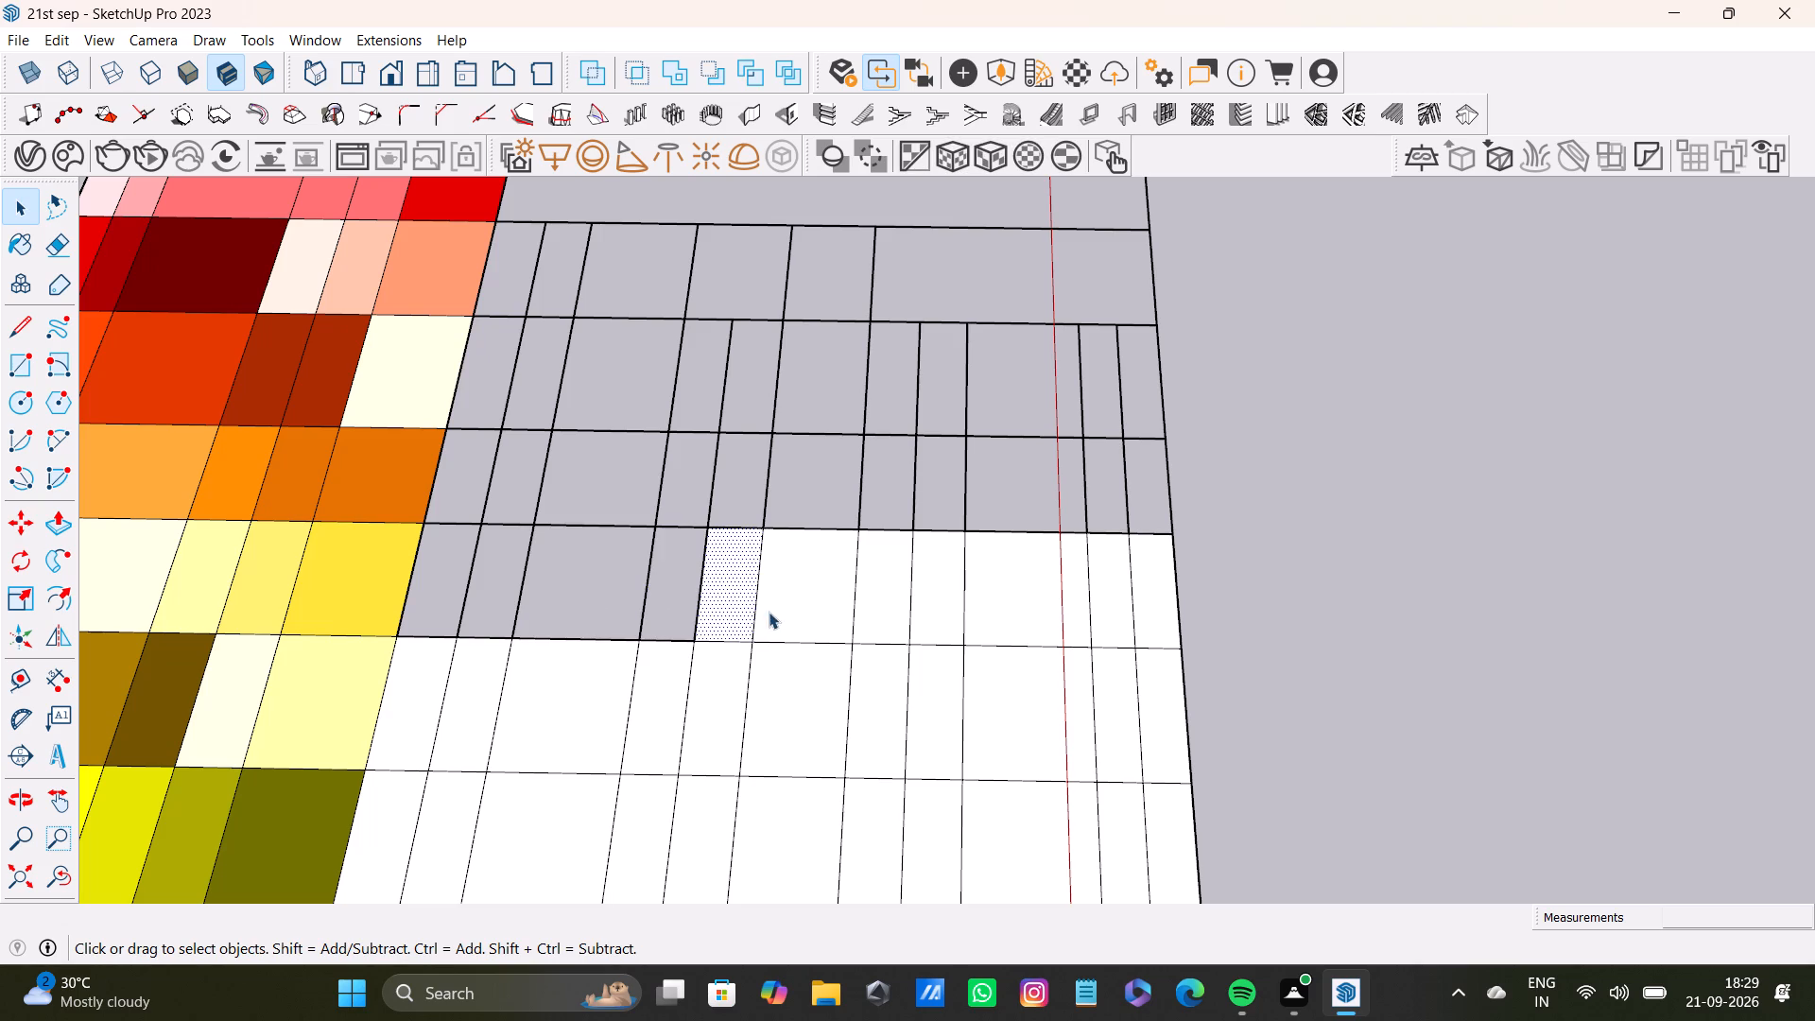
key("Delete")
Delete the remaining six blank cell faces of the fifth row, including the skipped narrow ones.
left_click(868, 615)
key("Delete")
left_click(942, 619)
key("Delete")
left_click(996, 621)
key("Delete")
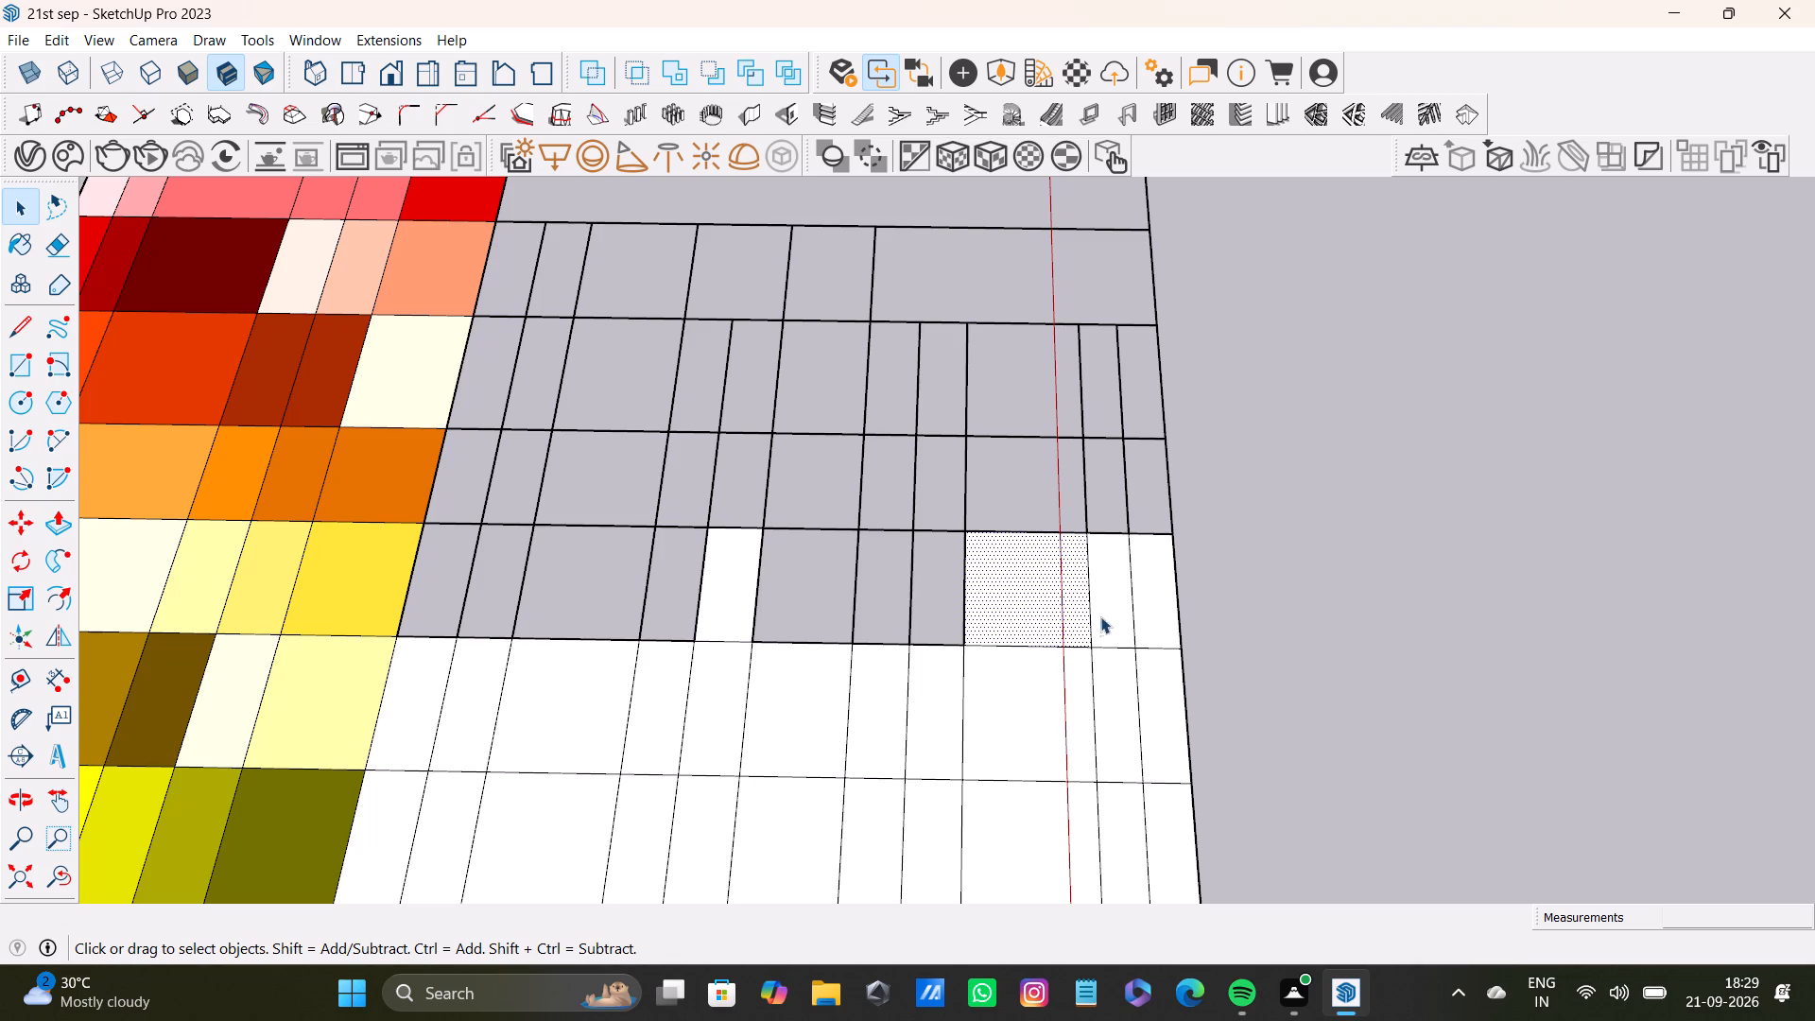
left_click(1101, 616)
key("Delete")
left_click(1152, 621)
key("Delete")
key("Delete")
left_click(729, 624)
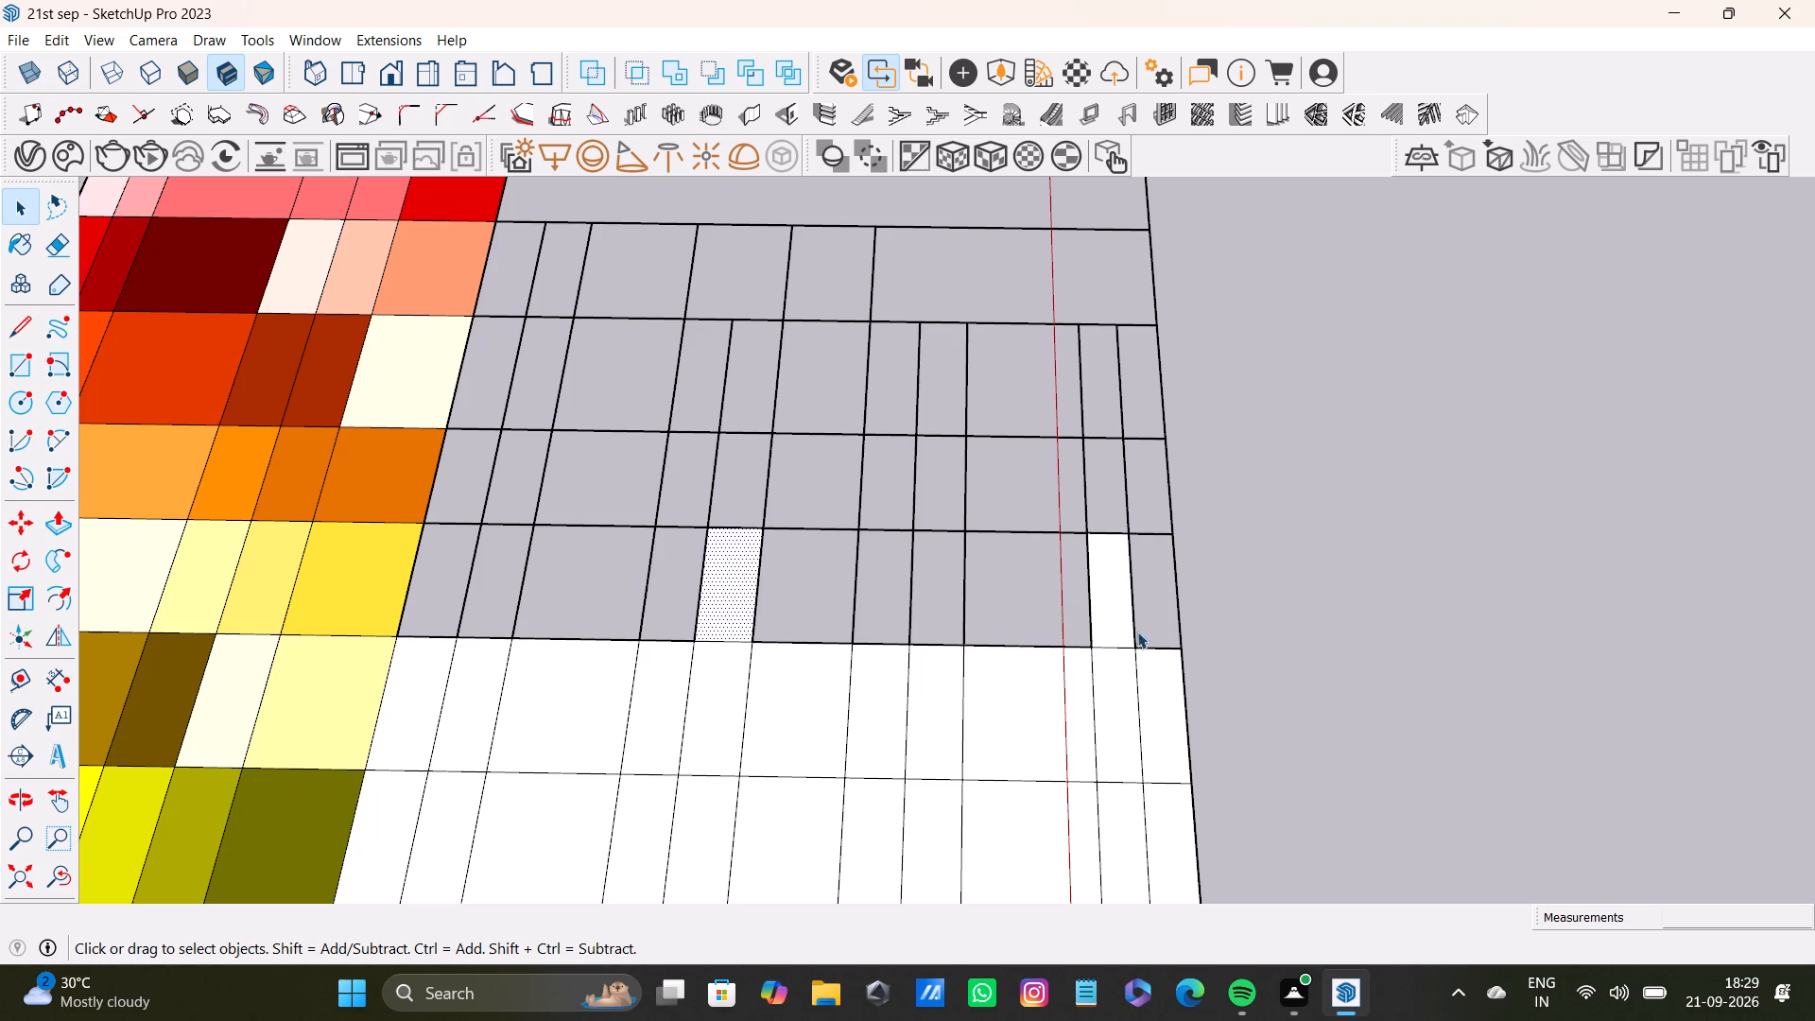
left_click(1105, 636)
key("Delete")
key("Delete")
Delete five blank cell faces of the sixth row, working inward from the grid's outer edge and skipping one narrow cell.
left_click(1160, 679)
key("Delete")
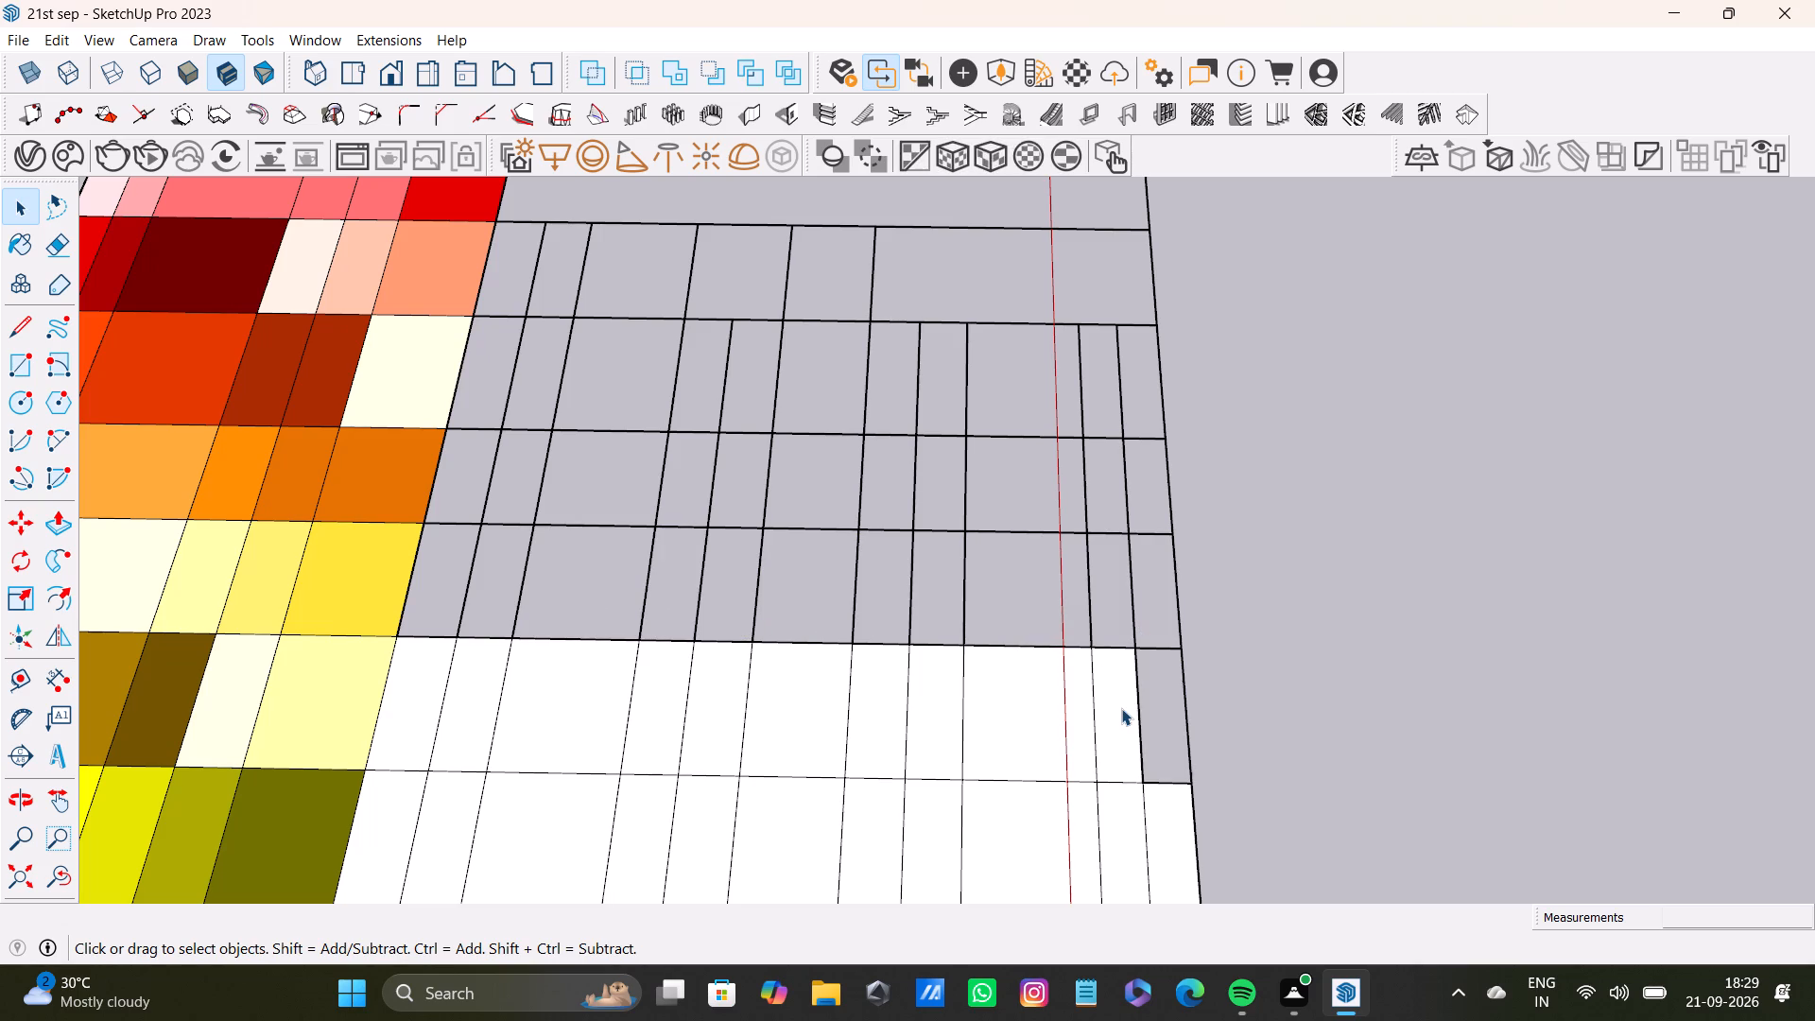
left_click(1120, 708)
key("Delete")
key("Delete")
left_click(1026, 731)
key("Delete")
left_click(924, 731)
left_click(883, 731)
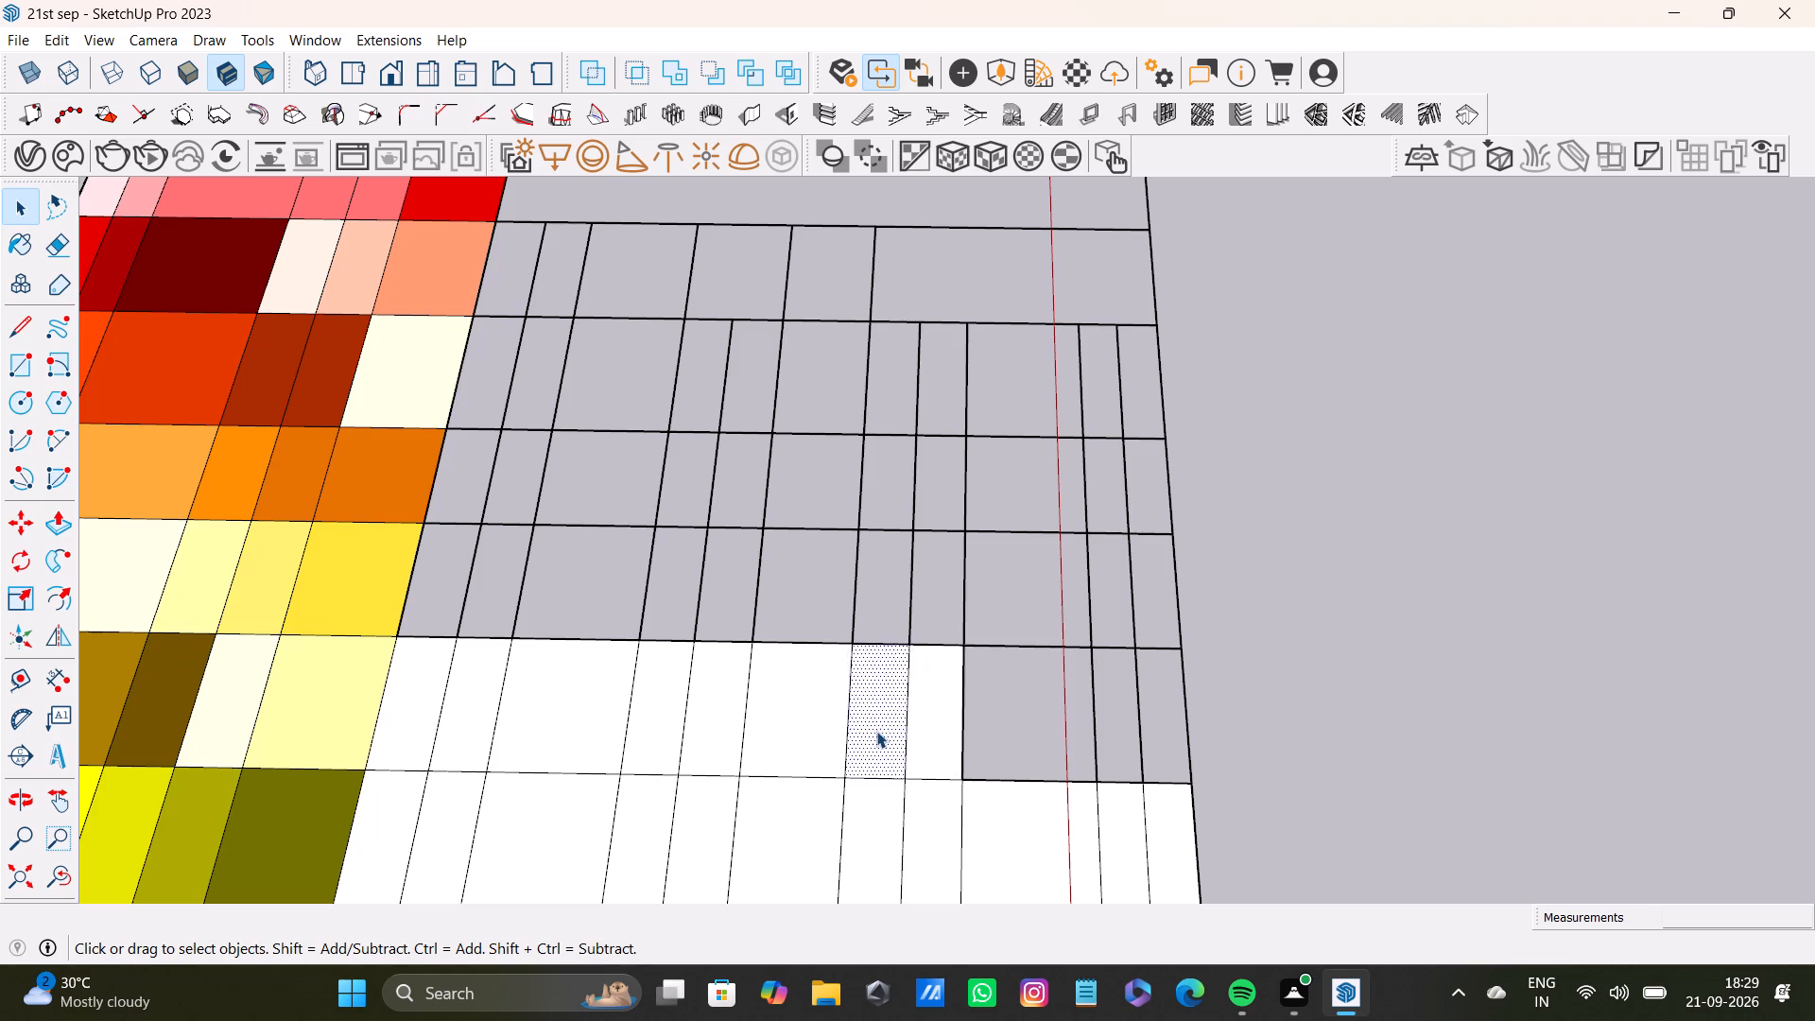
key("Delete")
key("Delete")
left_click(838, 729)
key("Delete")
Delete the remaining six blank faces of the sixth row, including the skipped narrow one, up to the pale yellow cell.
left_click(702, 738)
key("Delete")
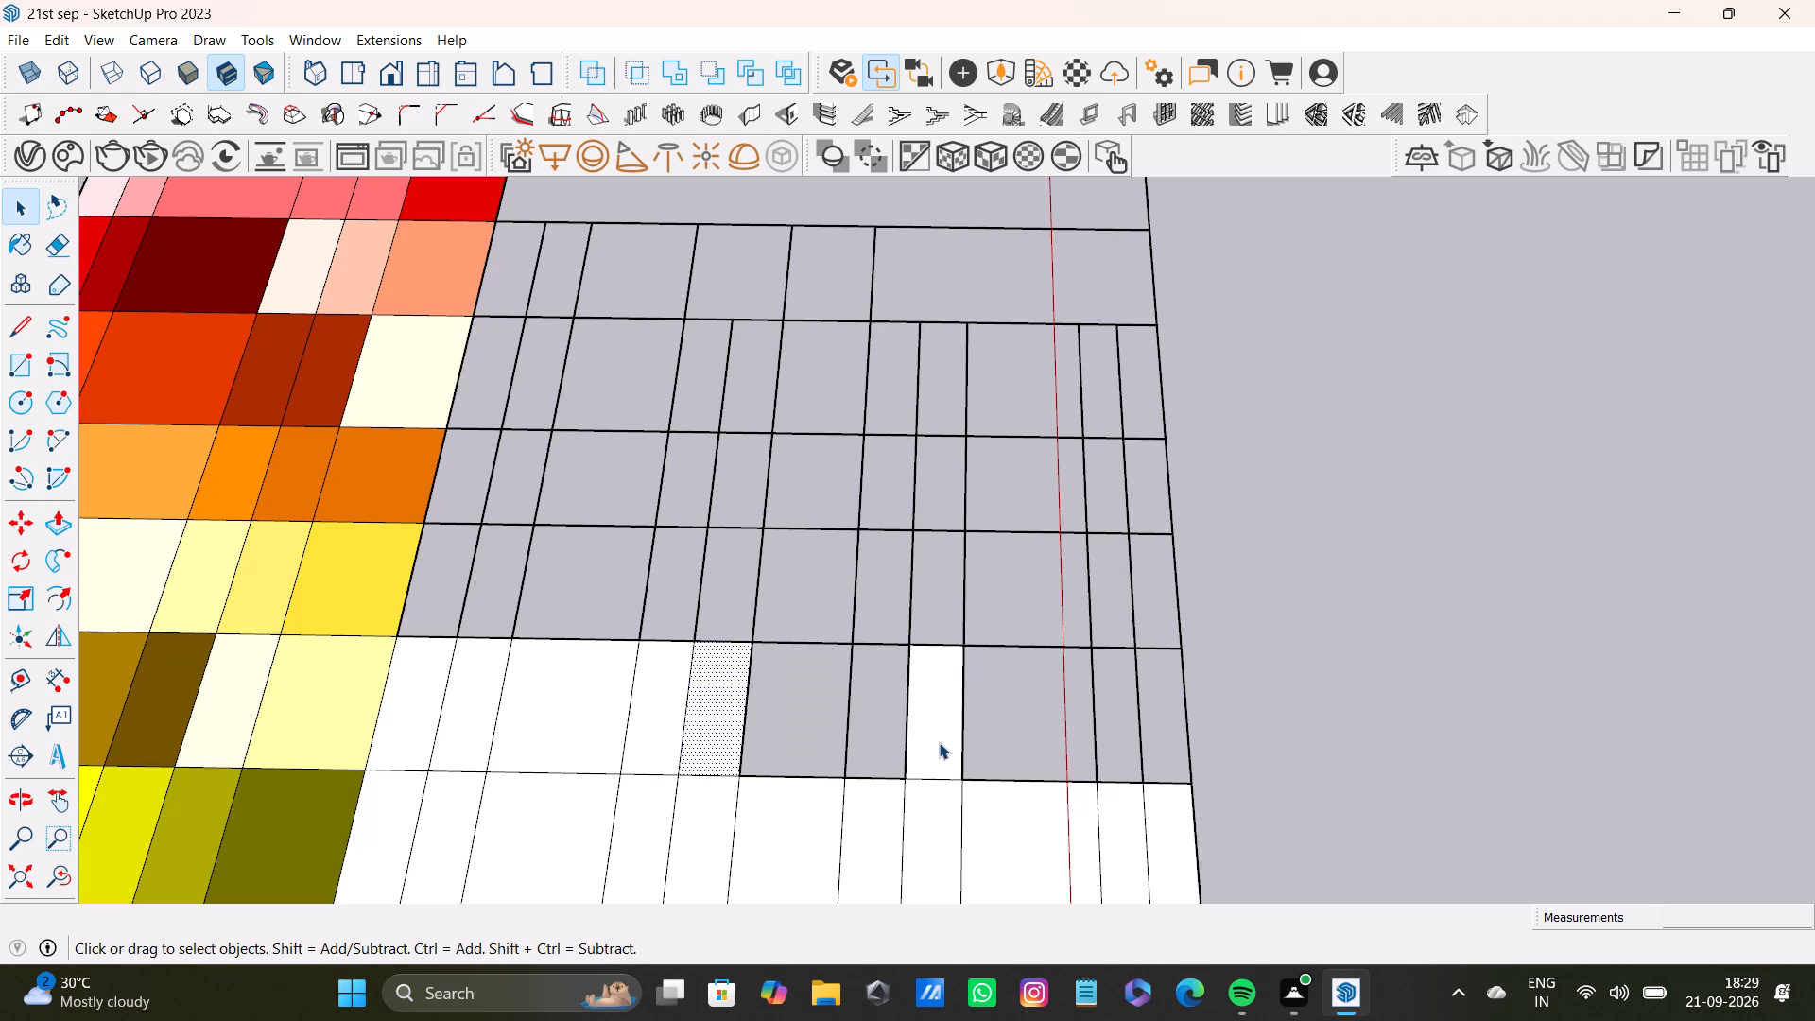
left_click(939, 742)
key("Delete")
left_click(657, 728)
key("Delete")
key("Delete")
key("Delete")
left_click(595, 722)
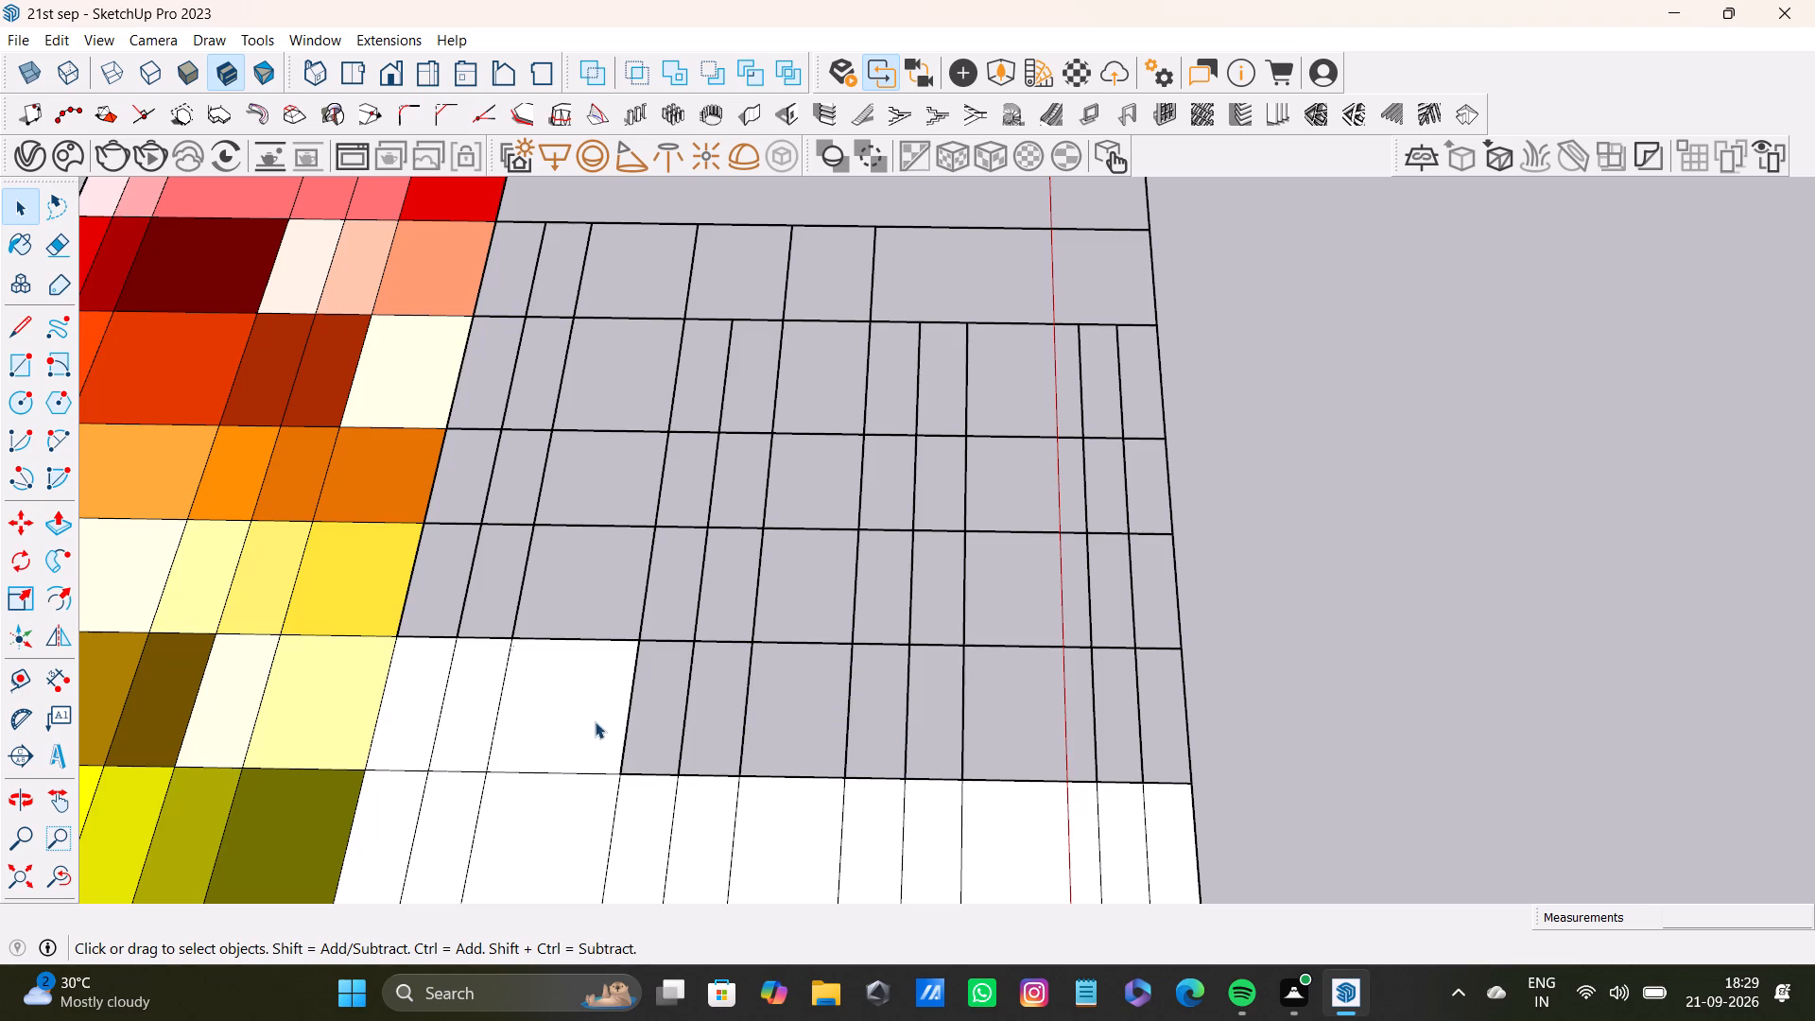
key("Delete")
left_click(475, 706)
key("Delete")
key("Delete")
left_click(428, 706)
key("Delete")
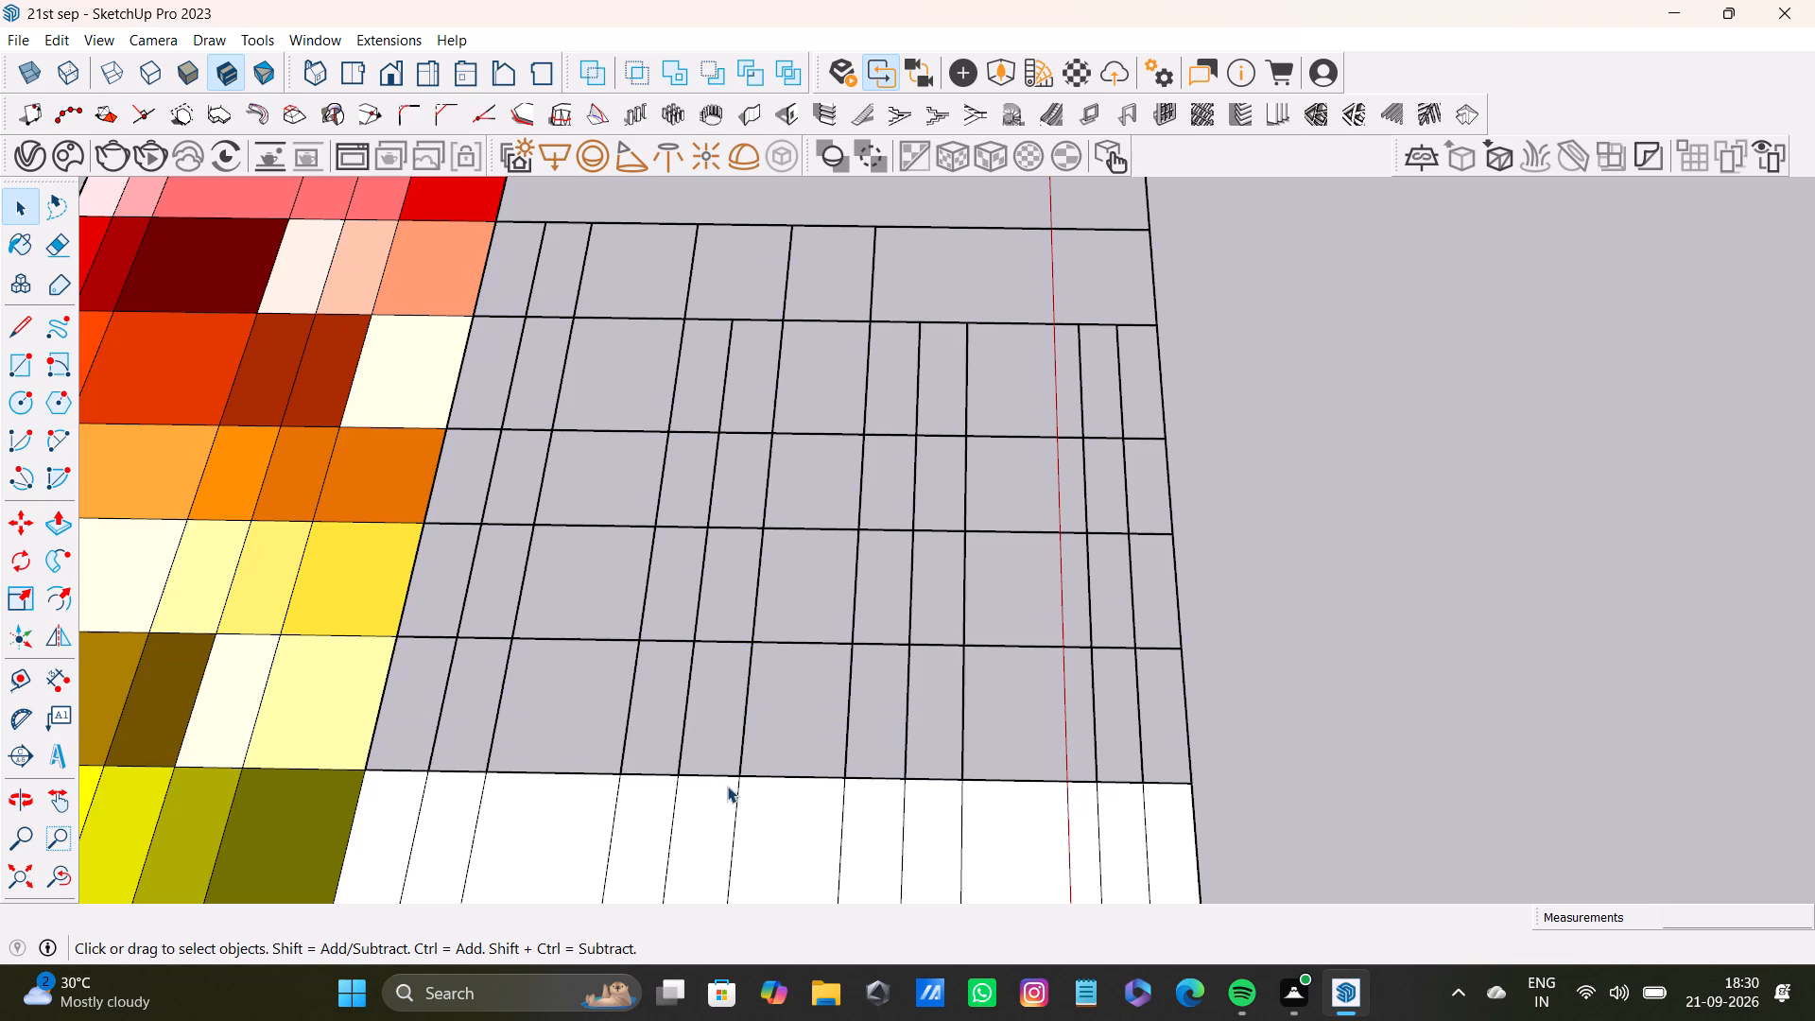
Delete the first six blank cell faces of the seventh row, working outward from the dark olive cell.
scroll(731, 789, "down", 3)
middle_click_drag(755, 787, 702, 574)
scroll(478, 675, "up", 2)
left_click(412, 593)
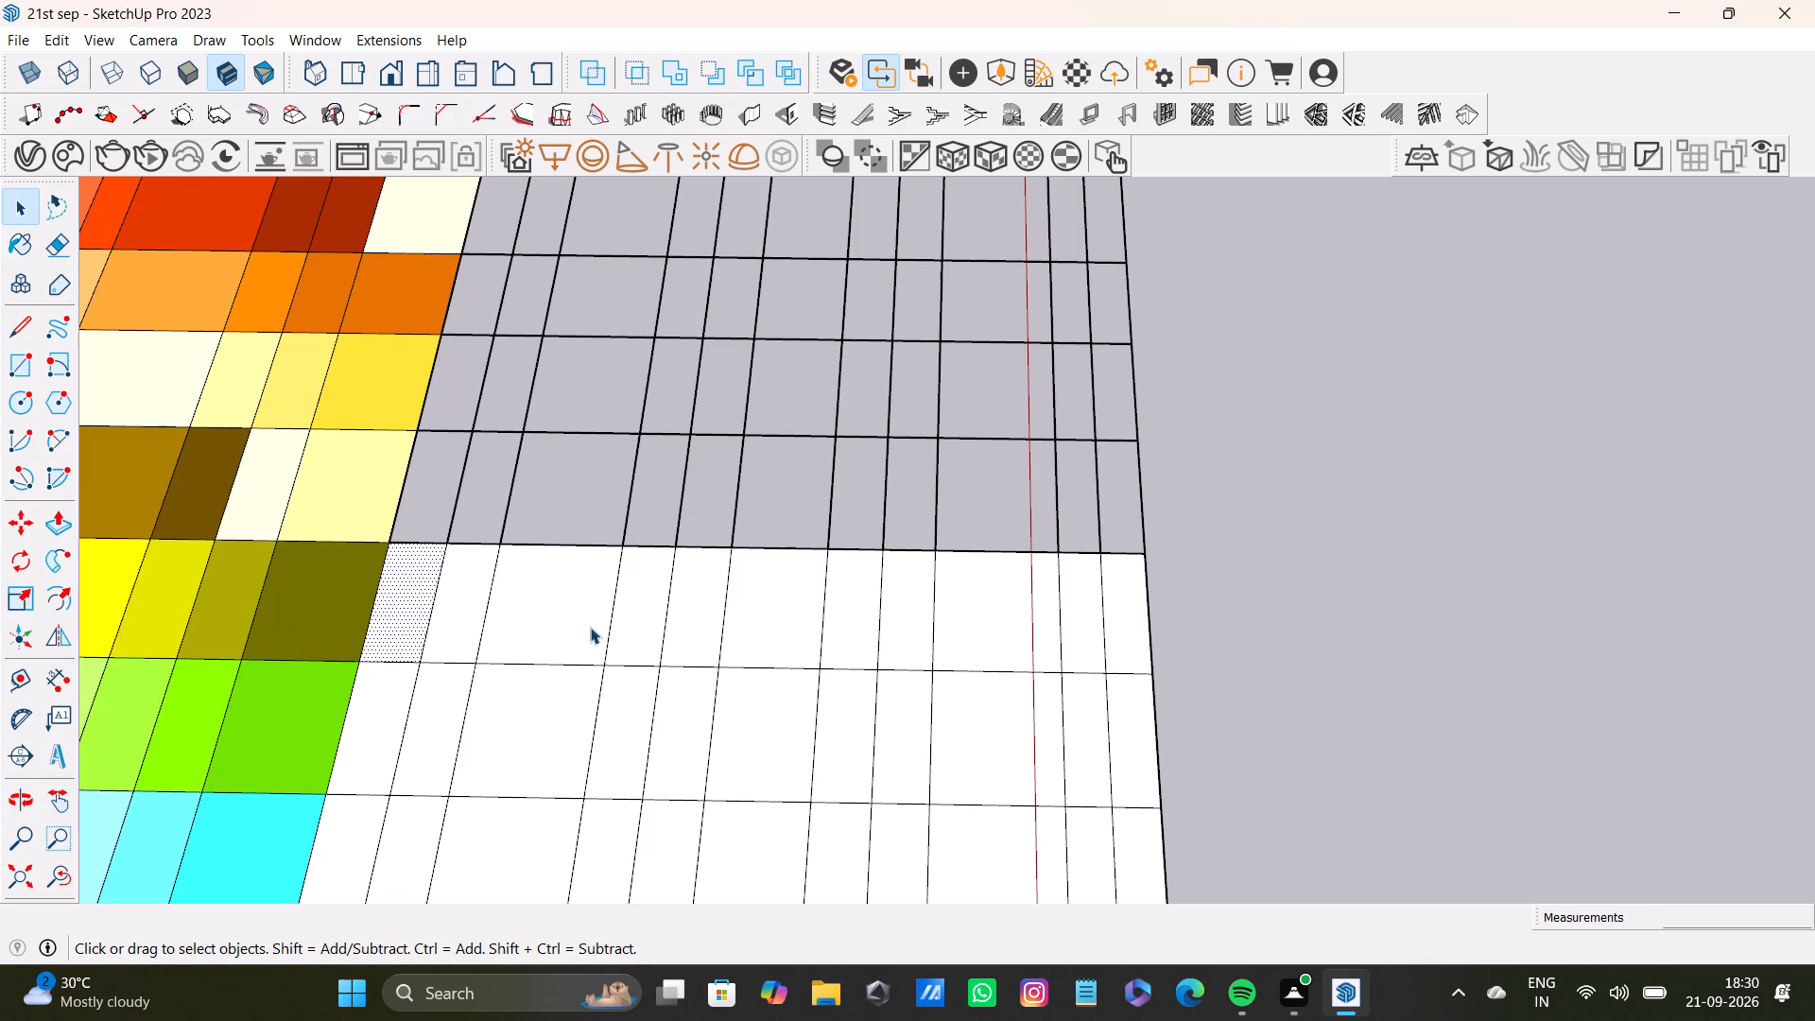
key("Delete")
left_click(447, 626)
key("Delete")
left_click(539, 616)
key("Delete")
left_click(638, 634)
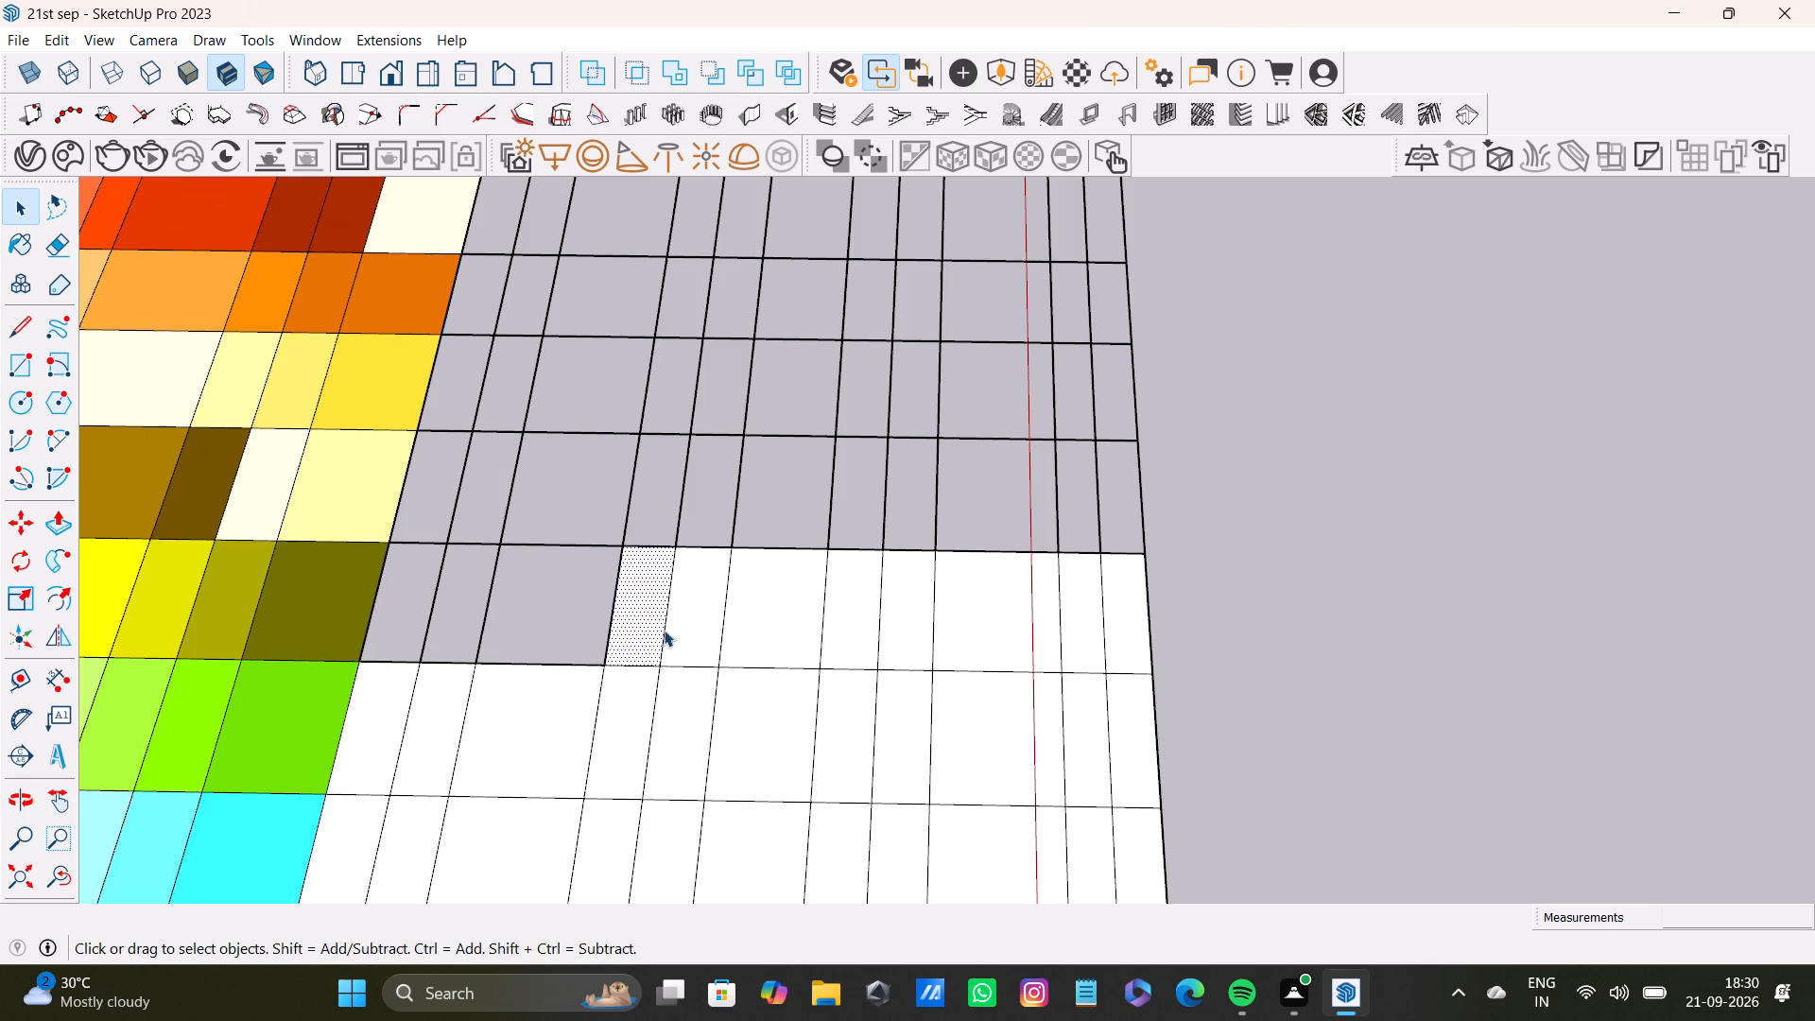
key("Delete")
left_click(699, 632)
left_click(749, 635)
key("Delete")
left_click(686, 637)
key("Delete")
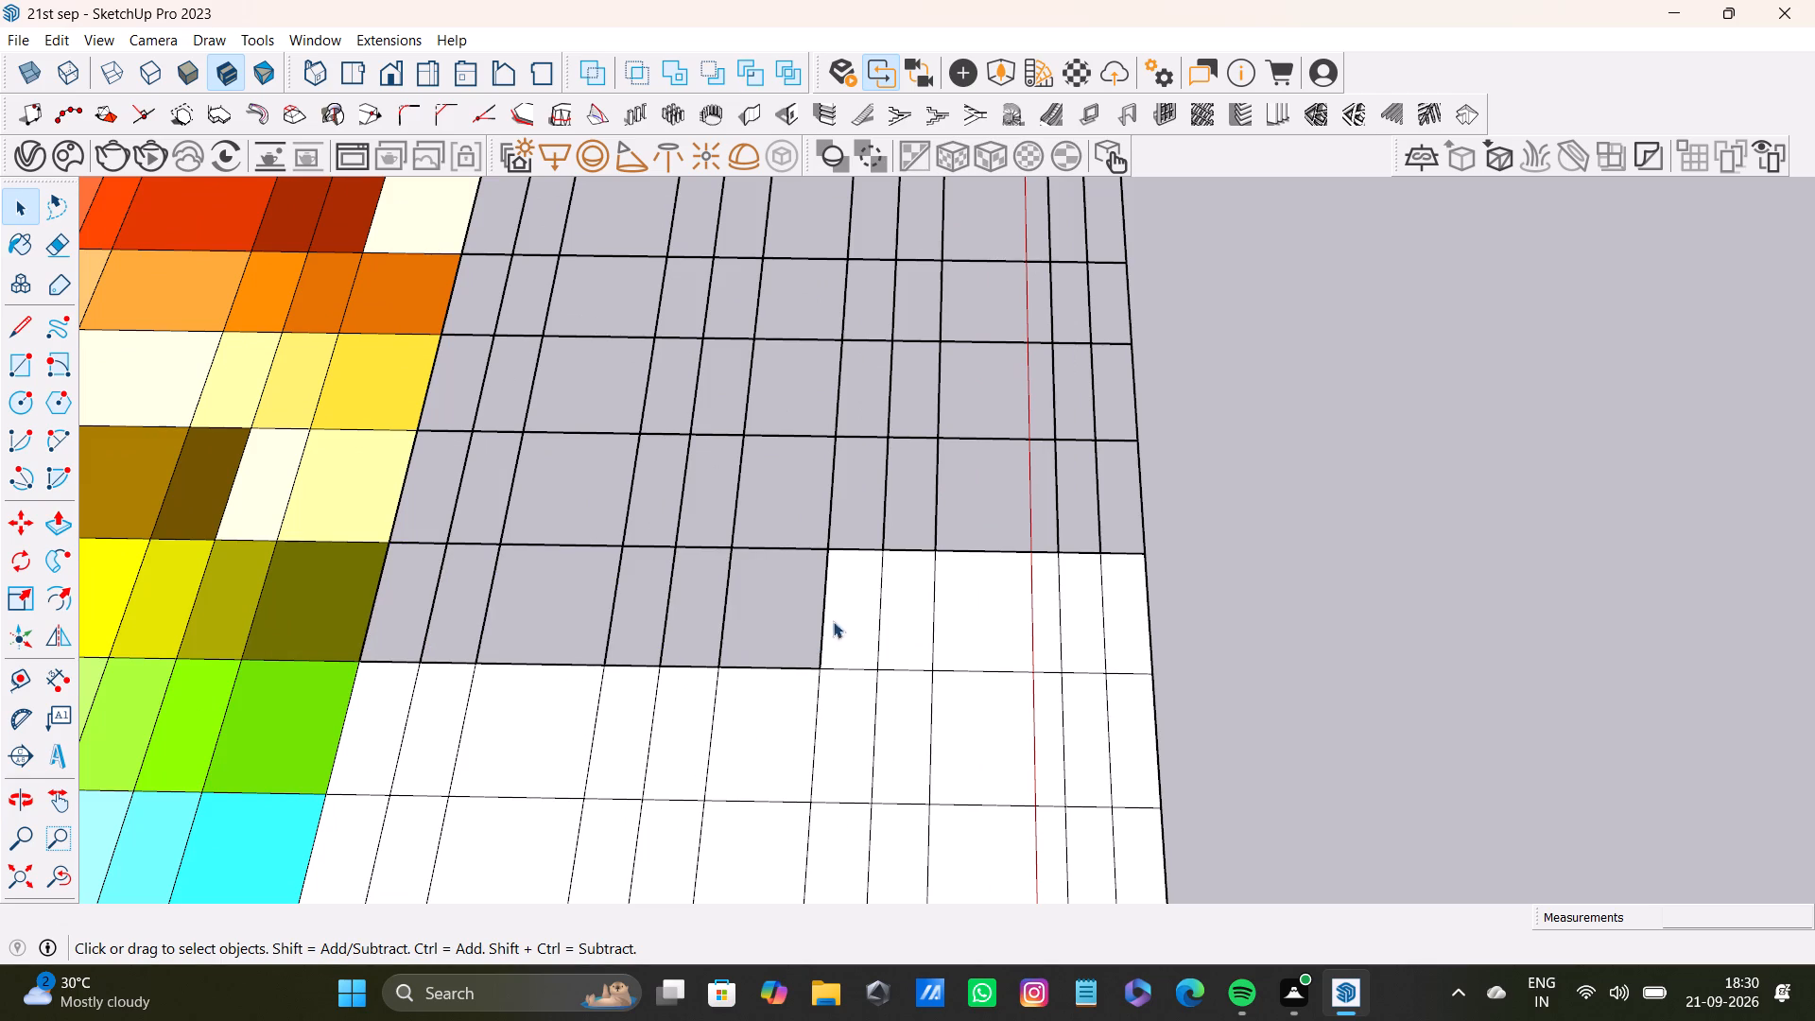
Delete the remaining five blank cell faces of the seventh row out to the grid's outer edge, including the skipped narrow ones.
left_click(865, 629)
key("Delete")
left_click(919, 636)
left_click(966, 634)
key("Delete")
left_click(1085, 623)
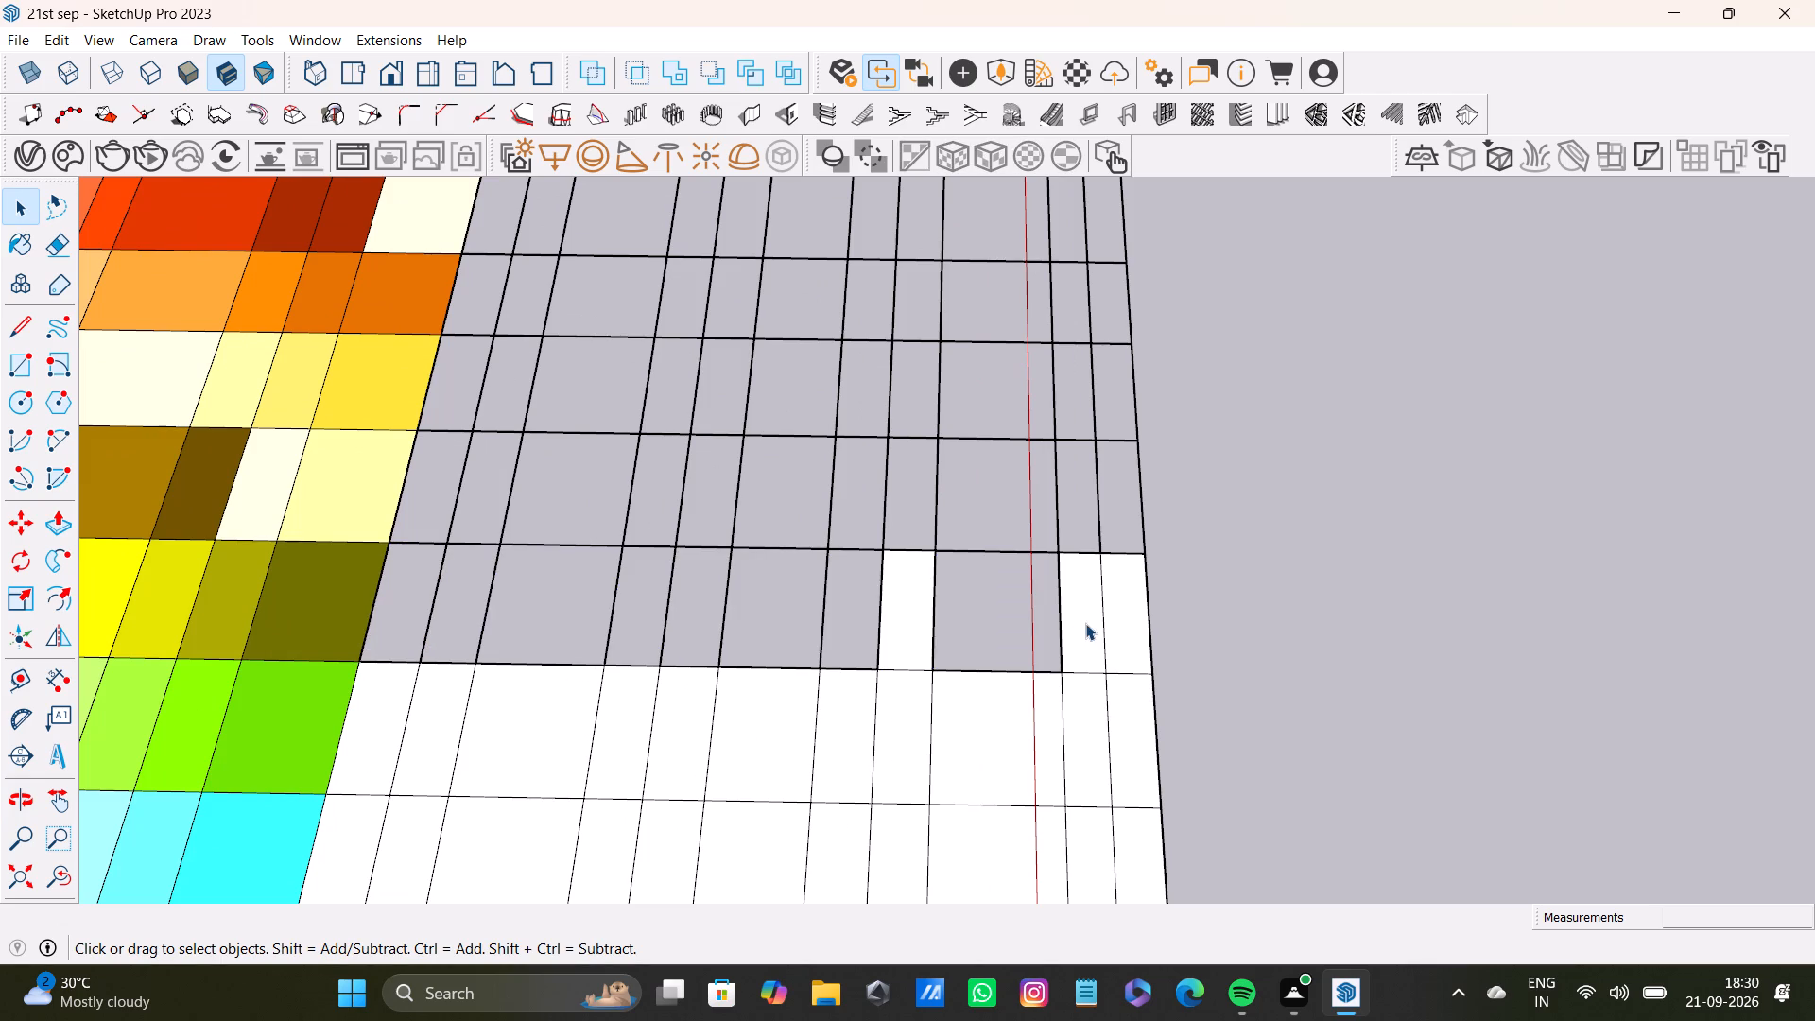
left_click(1132, 632)
key("Delete")
key("Delete")
left_click(903, 636)
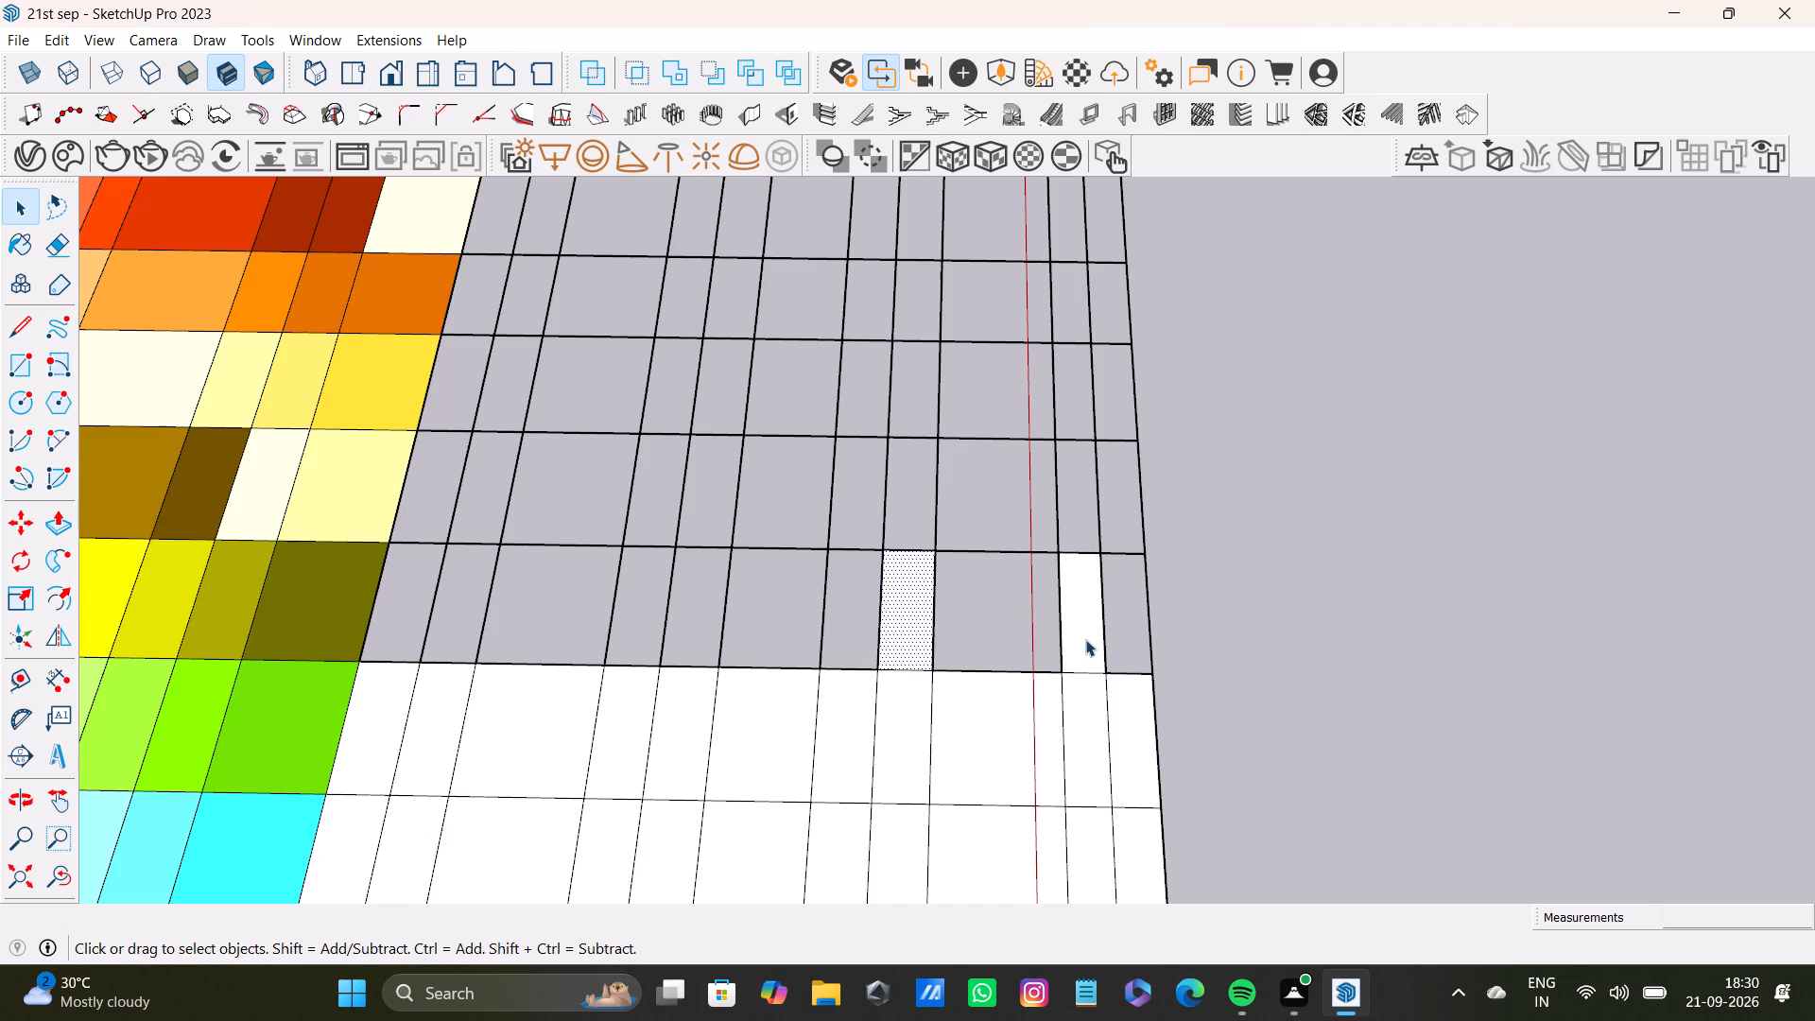
left_click(1085, 639)
key("Delete")
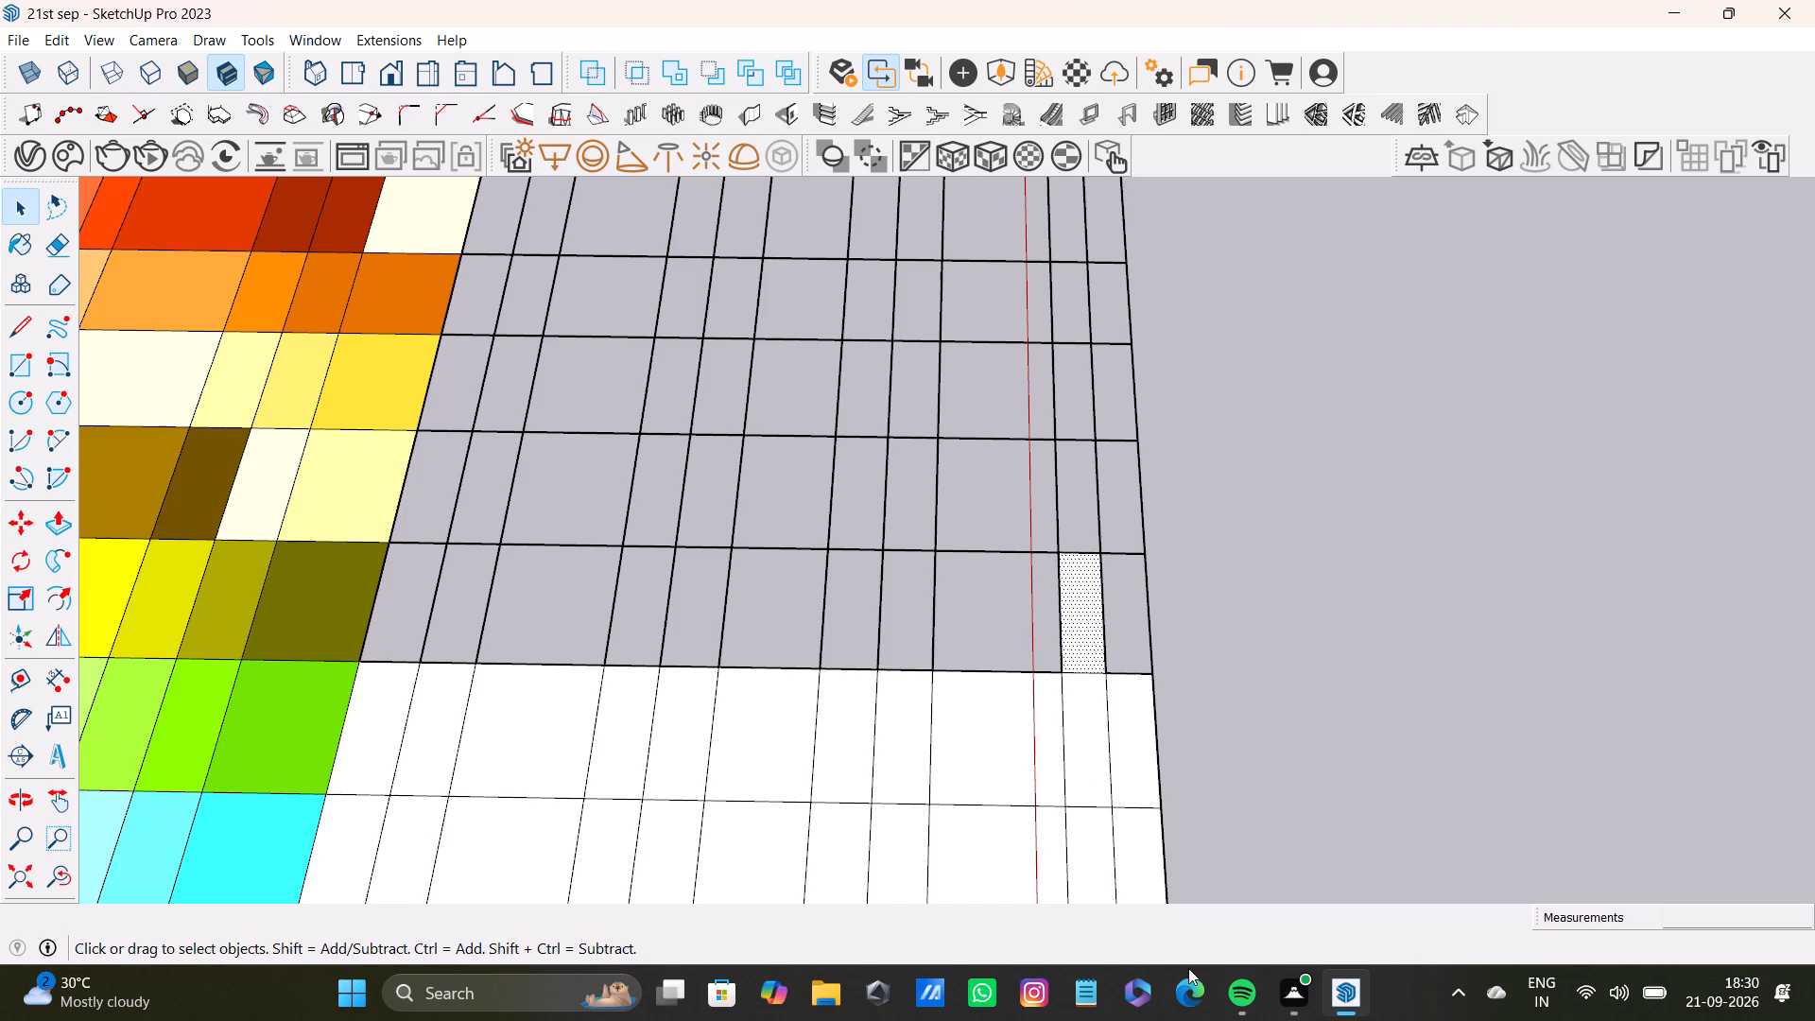
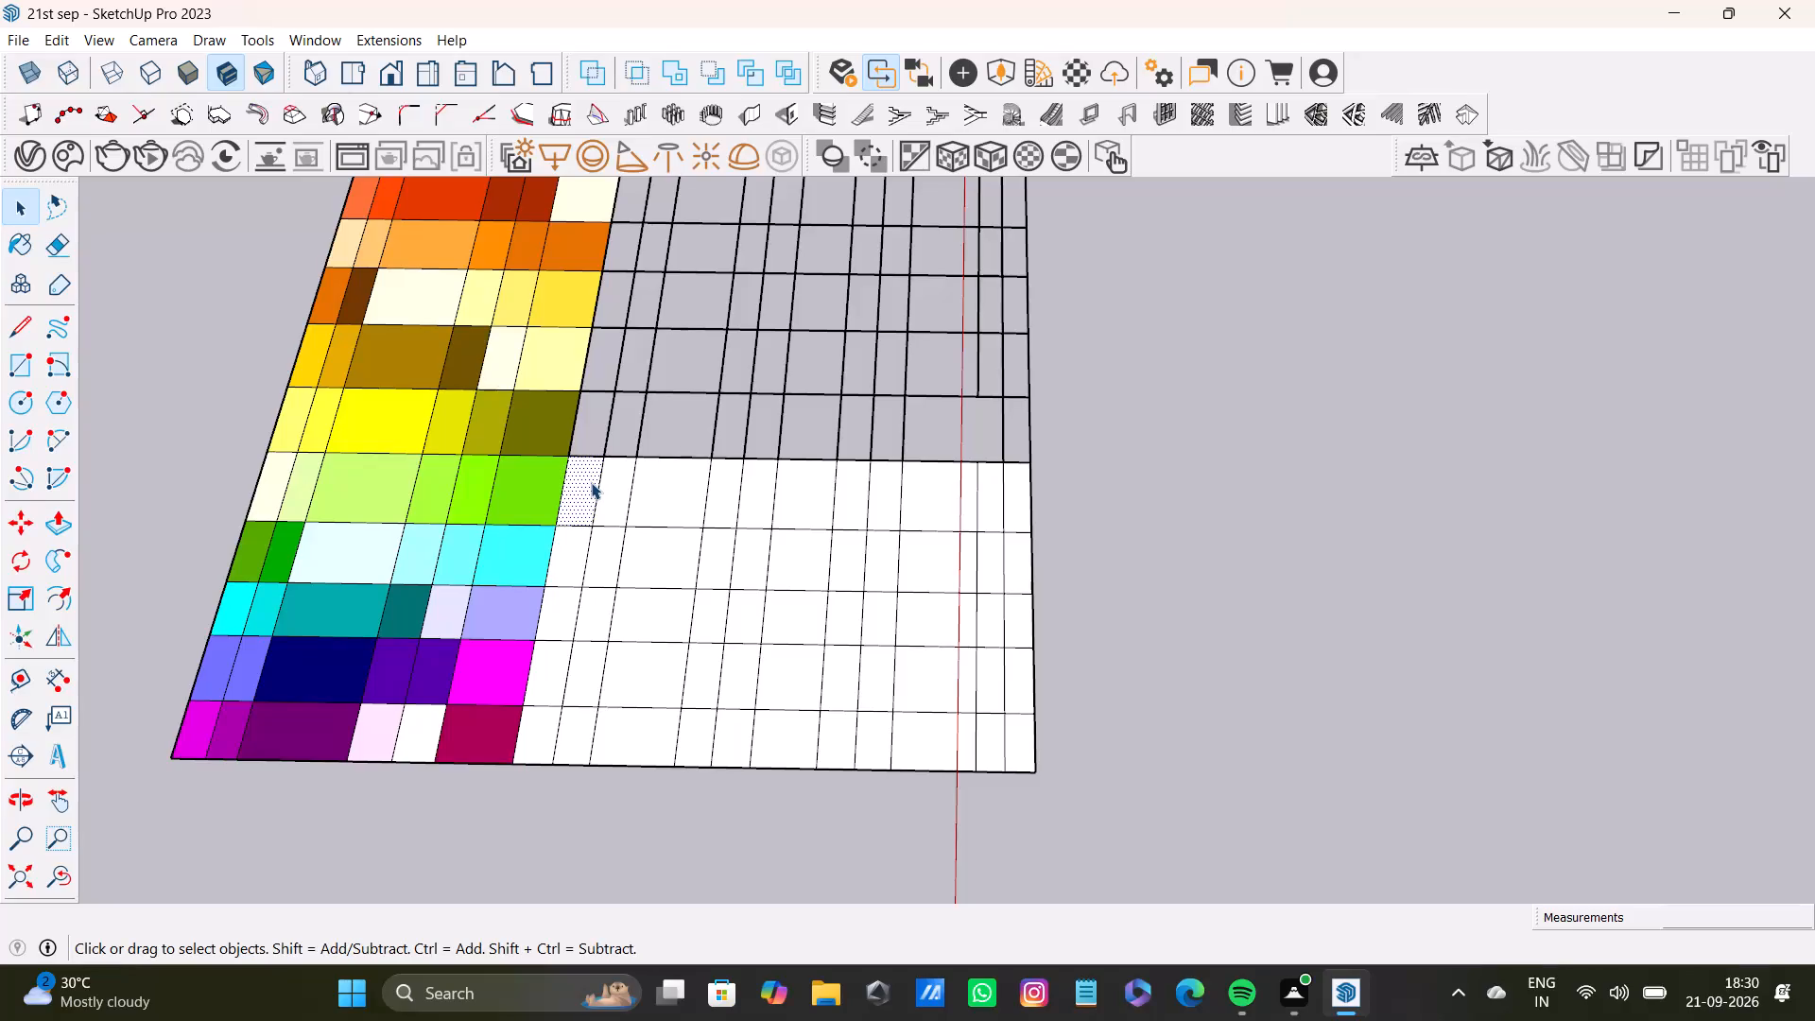
Delete five blank cell faces of the eighth row, working outward from the bright green cell and skipping one narrow cell.
key("Delete")
left_click(627, 490)
key("Delete")
left_click(683, 507)
key("Delete")
left_click(722, 504)
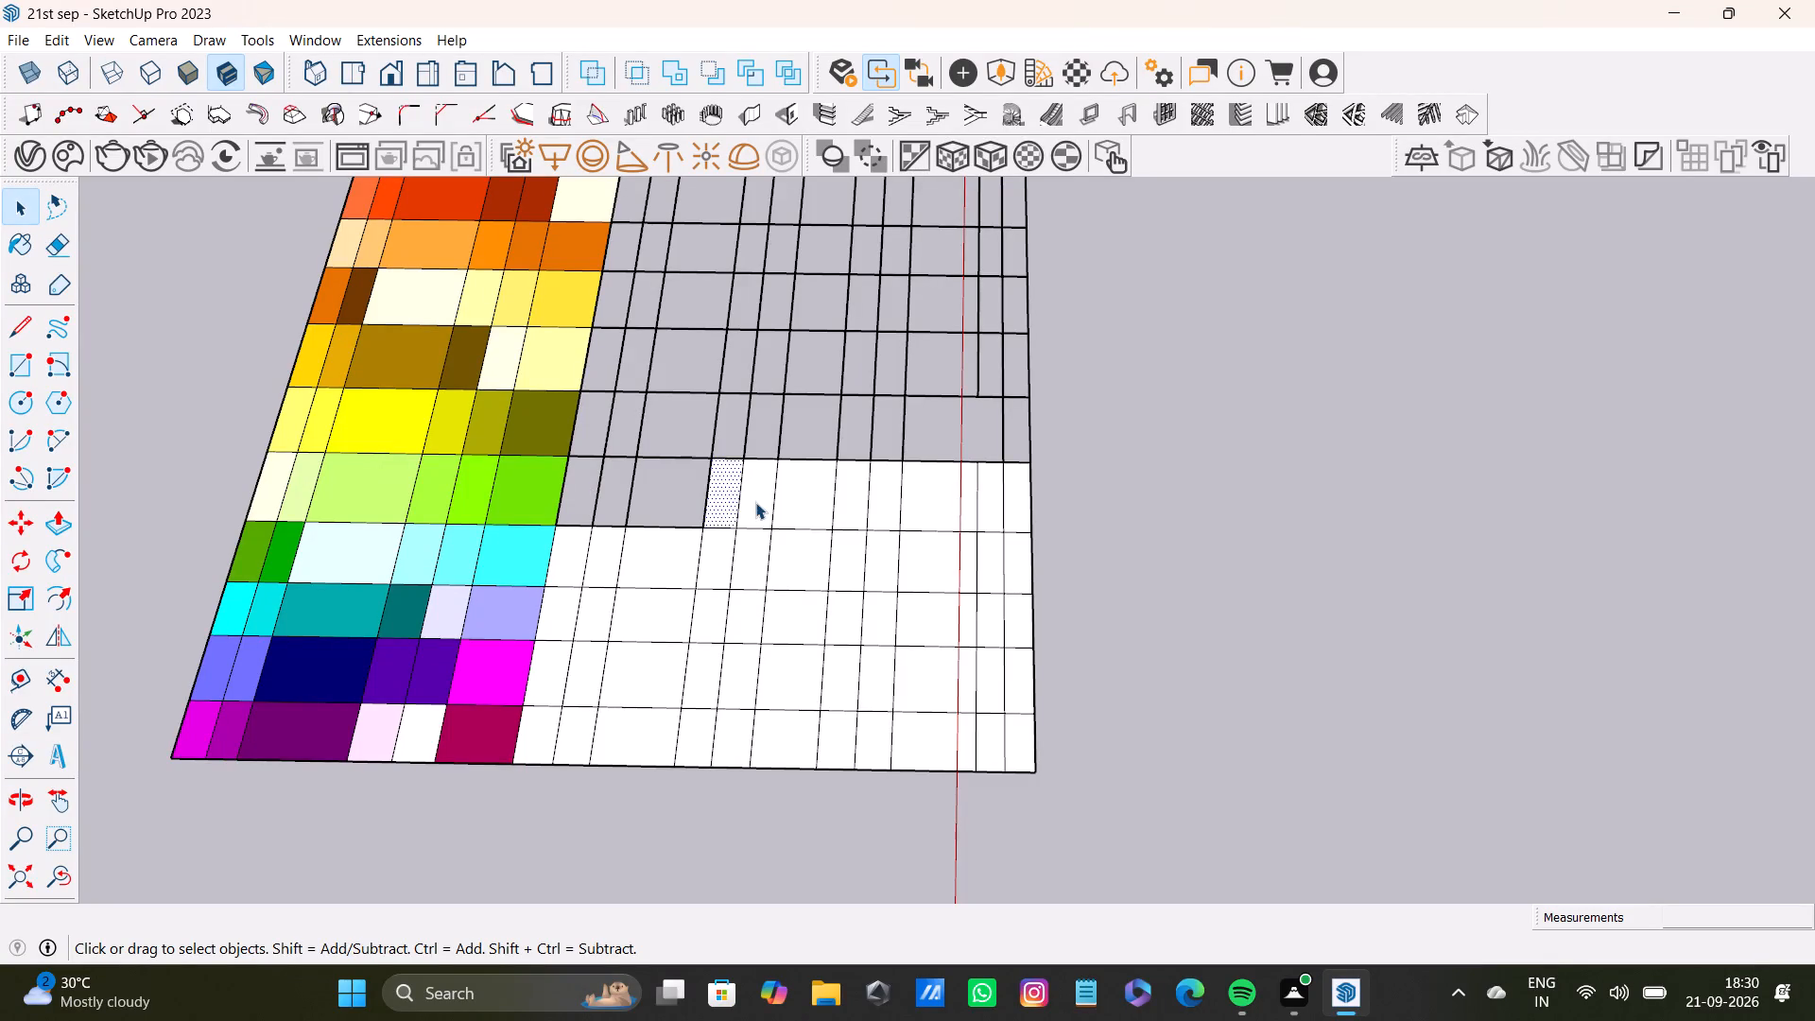
key("Delete")
left_click(755, 502)
left_click(793, 499)
key("Delete")
key("Delete")
key("Delete")
key("Delete")
key("Delete")
key("Delete")
key("Delete")
key("Delete")
key("Delete")
key("Delete")
key("Delete")
key("Delete")
key("Delete")
key("Delete")
key("Delete")
key("Delete")
key("Delete")
key("Delete")
key("Delete")
key("Delete")
Delete the five outer blank cell faces of the eighth row, out to the grid's outer edge.
left_click(864, 507)
left_click(885, 510)
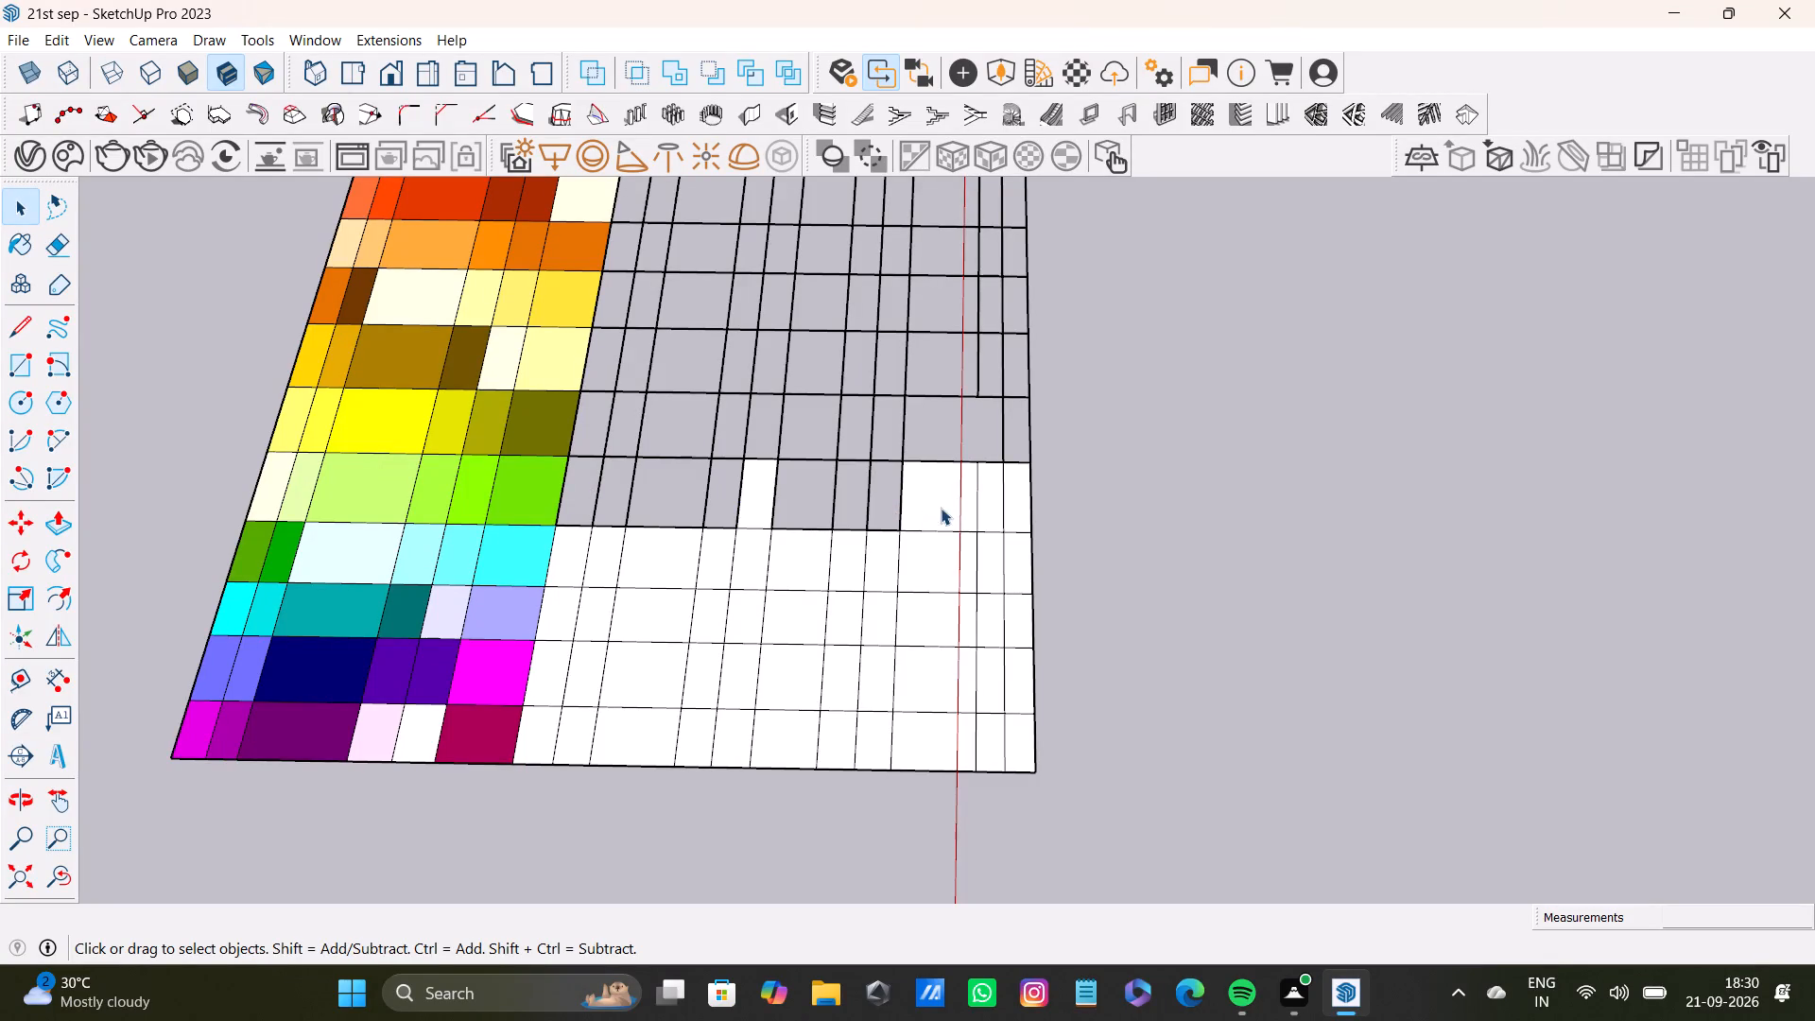
left_click(941, 508)
left_click(995, 504)
left_click(1017, 504)
Delete all blank faces of the ninth row from the outer edge inward to the cyan cell, including the eighth row's skipped narrow cell.
left_click(1020, 545)
left_click(994, 562)
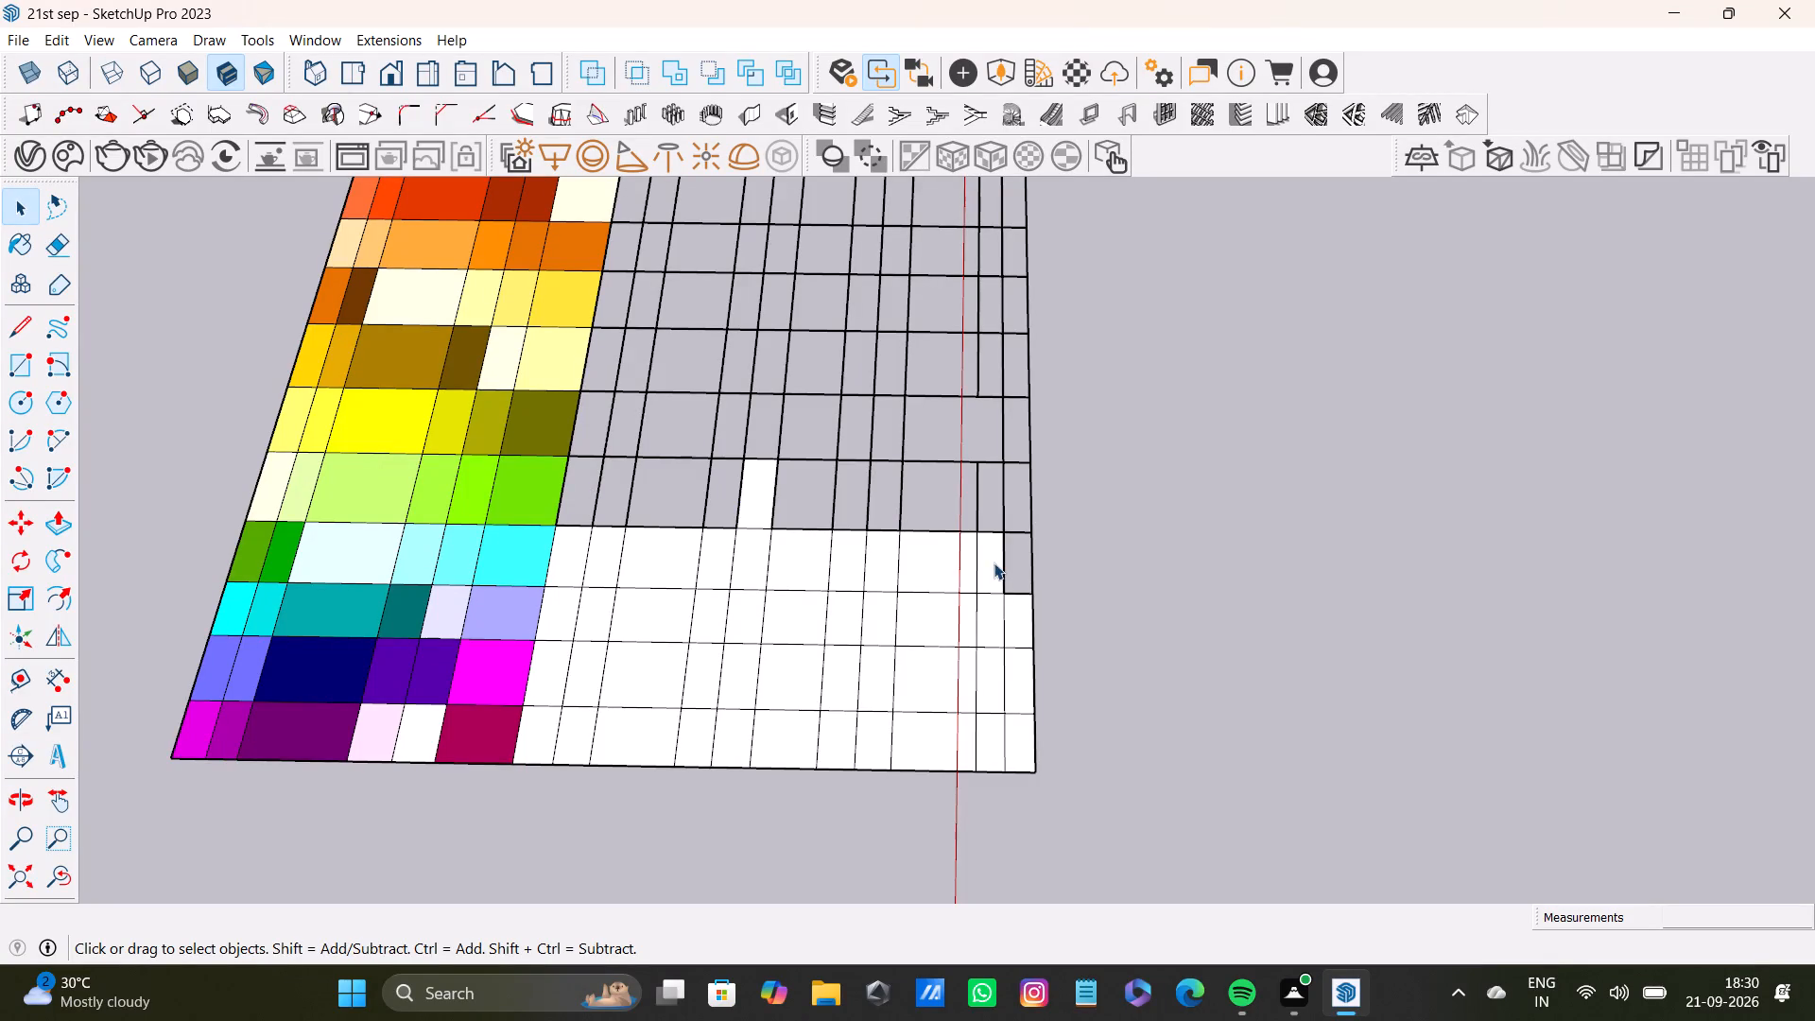
left_click(959, 577)
left_click(878, 580)
left_click(838, 573)
left_click(781, 582)
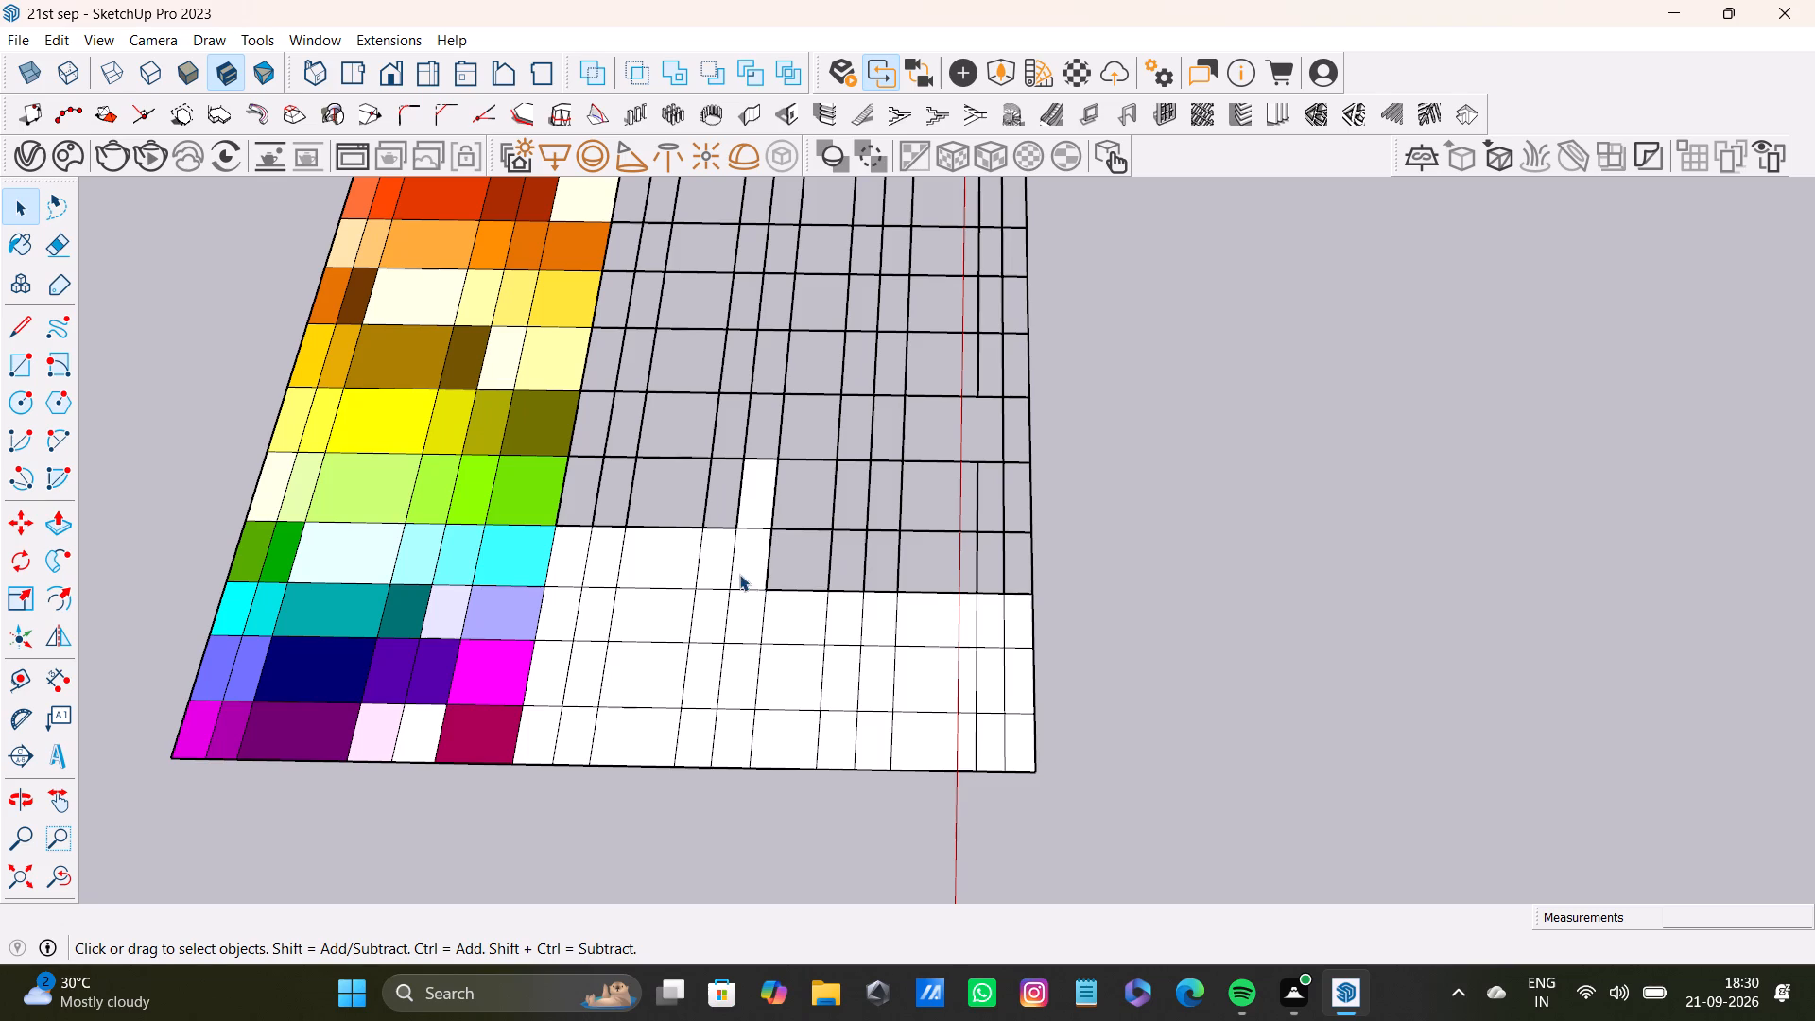
left_click(737, 571)
left_click(753, 522)
left_click(721, 567)
left_click(685, 554)
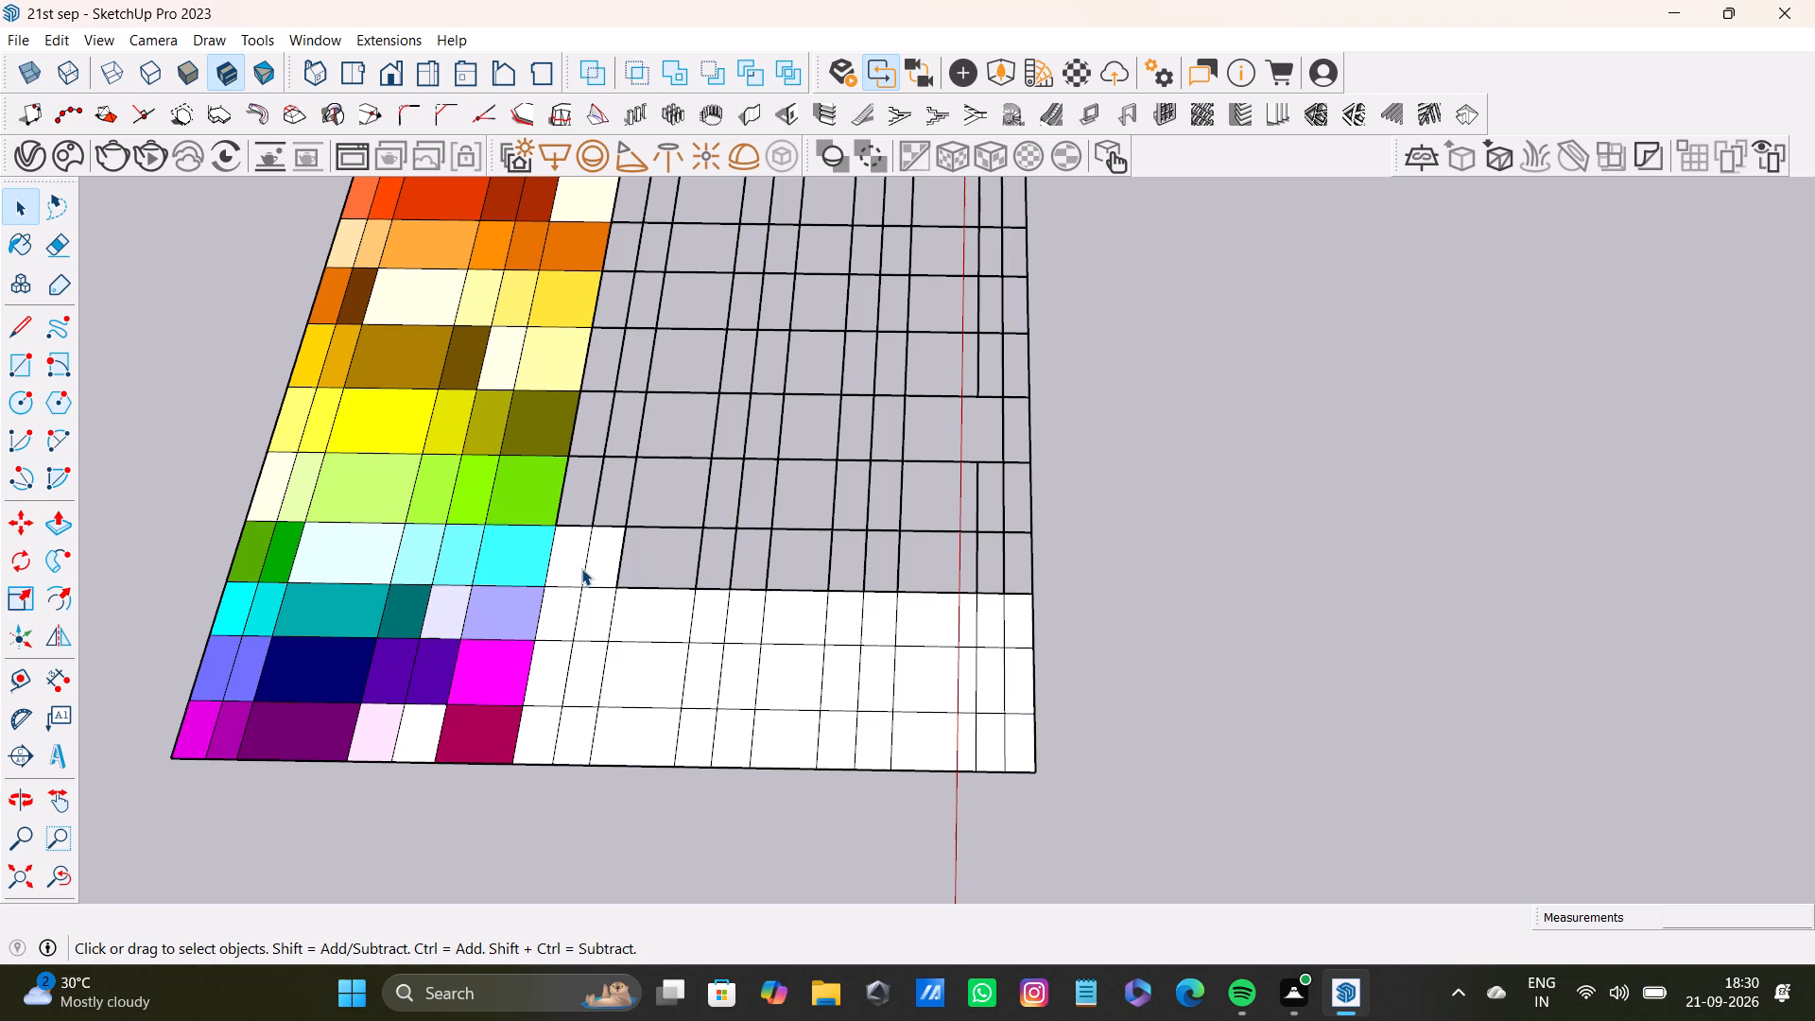
left_click(596, 565)
left_click(571, 567)
Delete the blank cell faces of the tenth row, working outward from the lavender cell up to the outermost cell.
left_click(575, 613)
left_click(599, 607)
left_click(673, 622)
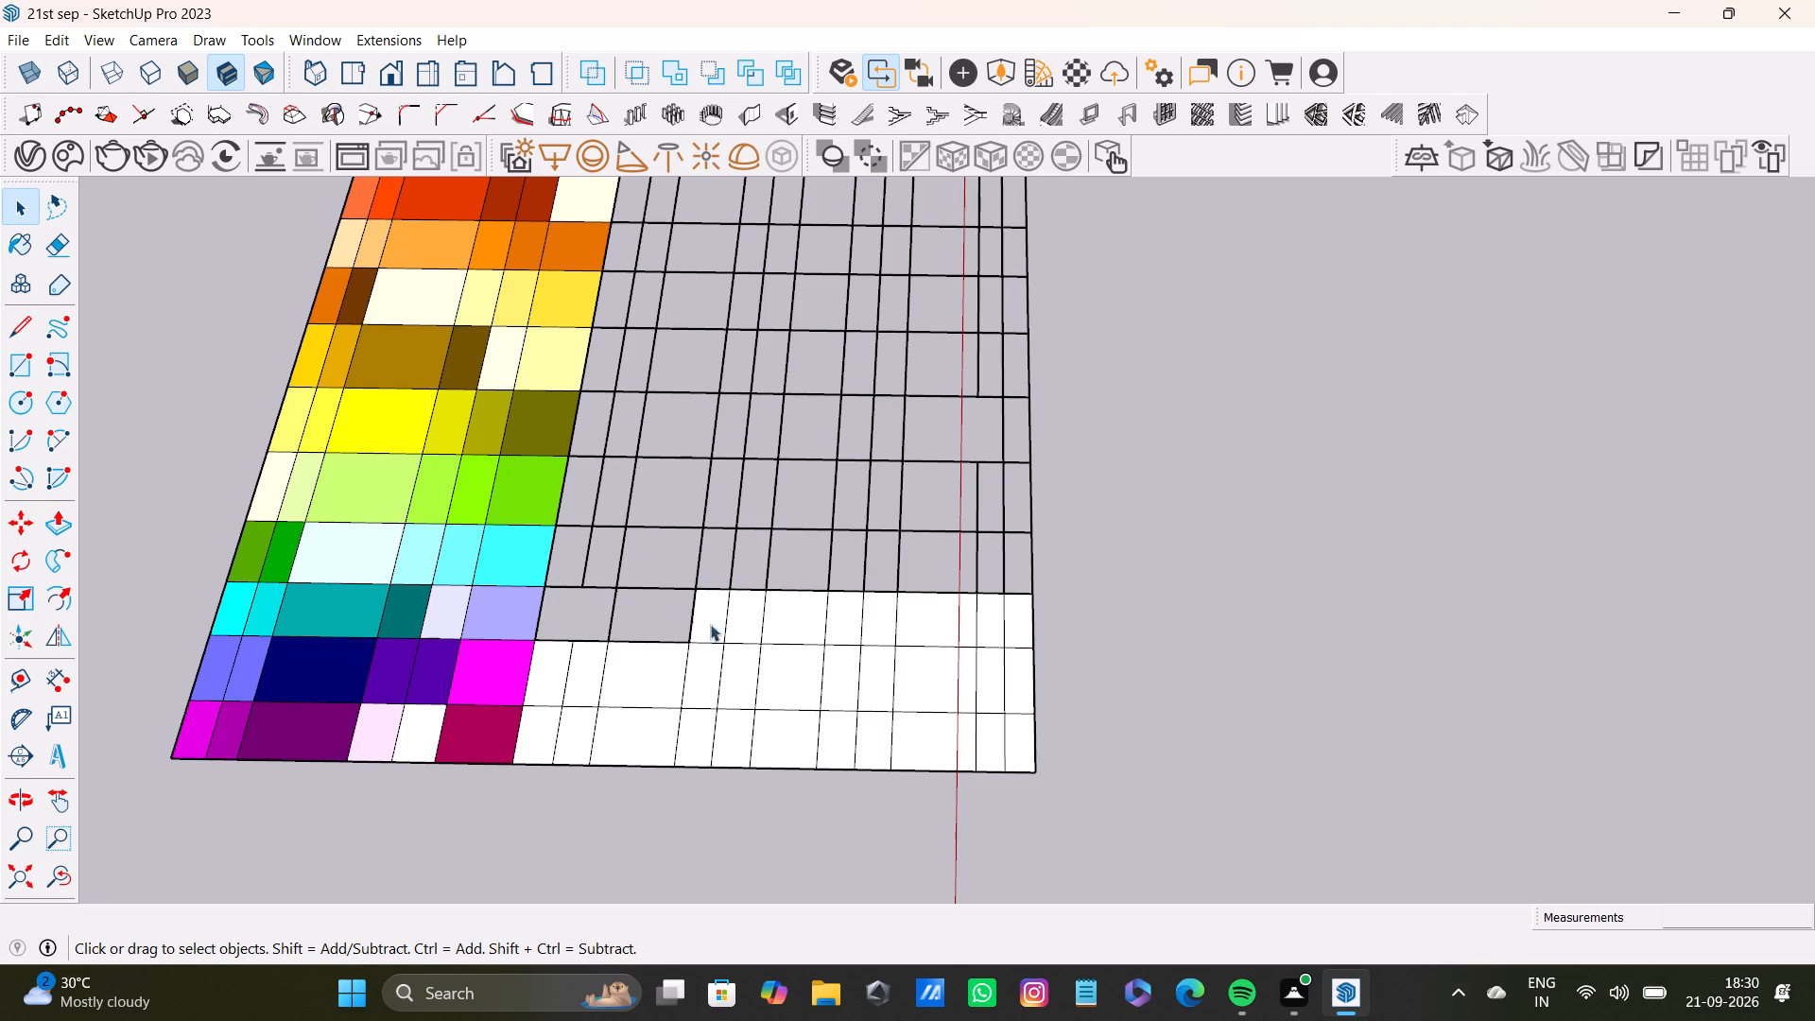
left_click(716, 621)
left_click(739, 625)
left_click(772, 627)
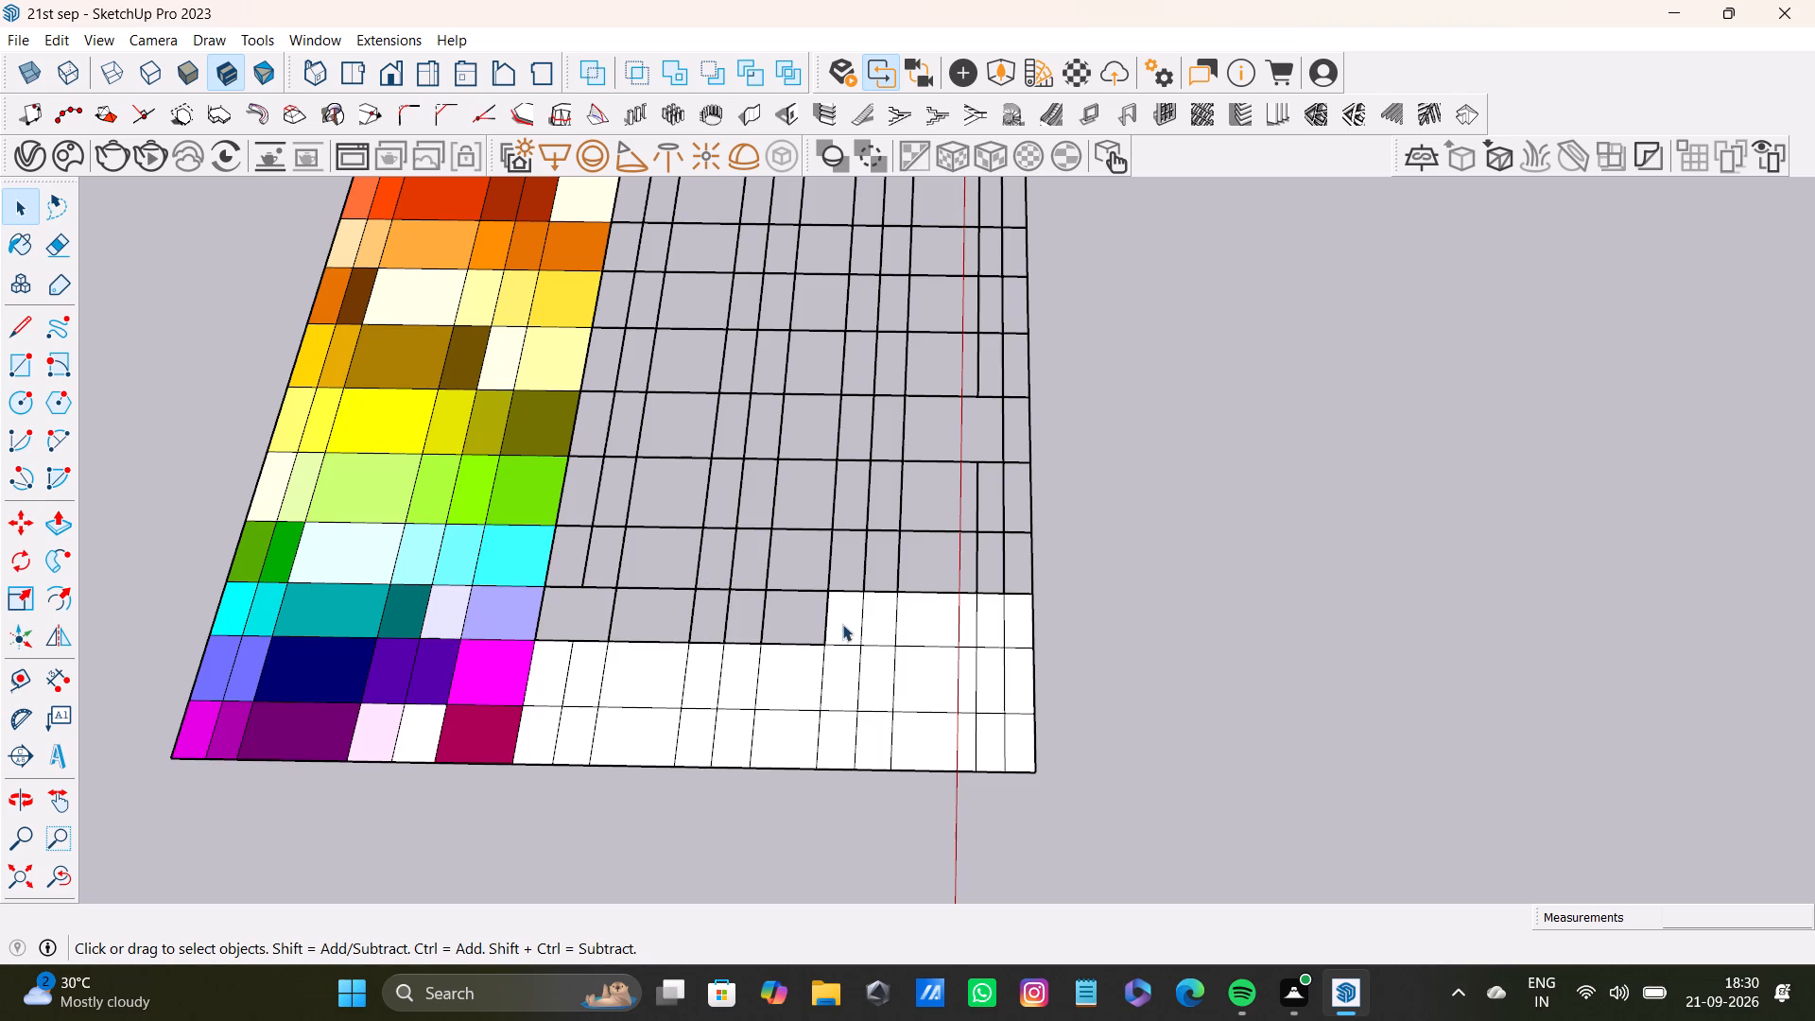
left_click(842, 624)
left_click(869, 623)
left_click(916, 623)
left_click(989, 625)
left_click_drag(1025, 631, 1025, 643)
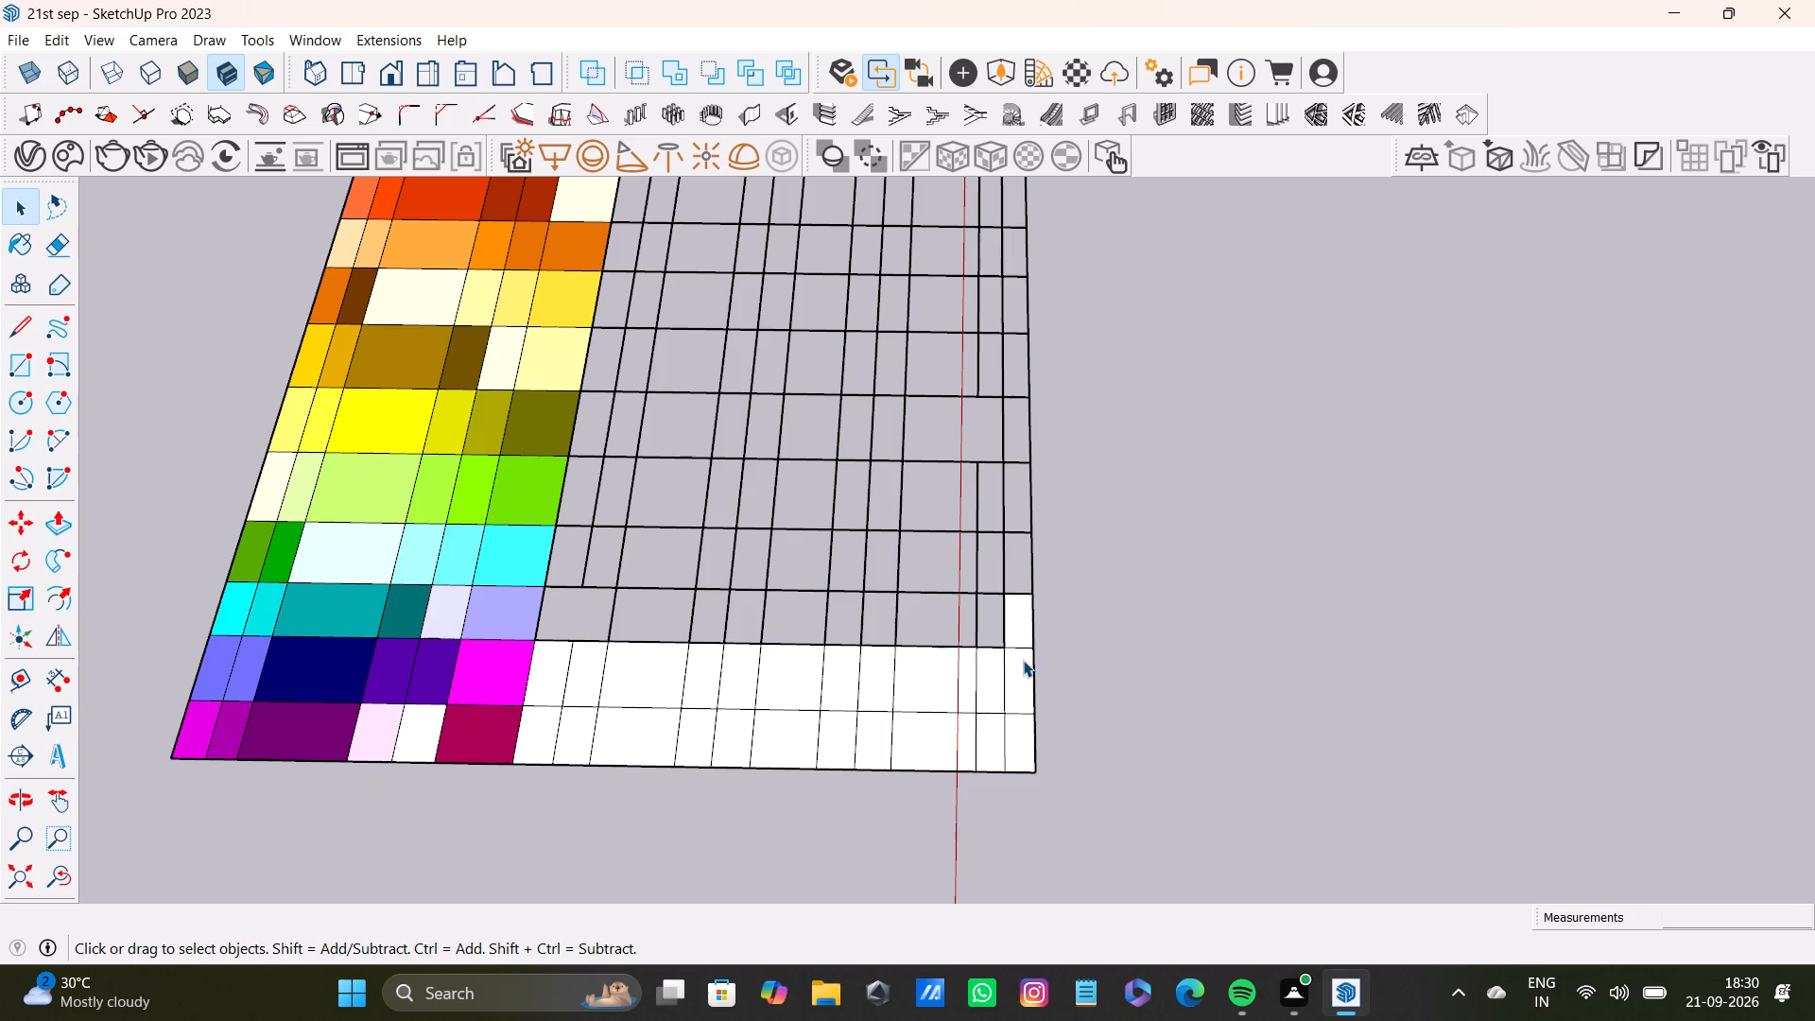
Delete all blank cell faces of the eleventh row, working from the grid's outer edge inward to the magenta cell.
left_click(1023, 661)
left_click(995, 679)
left_click(947, 689)
left_click(870, 700)
left_click(838, 700)
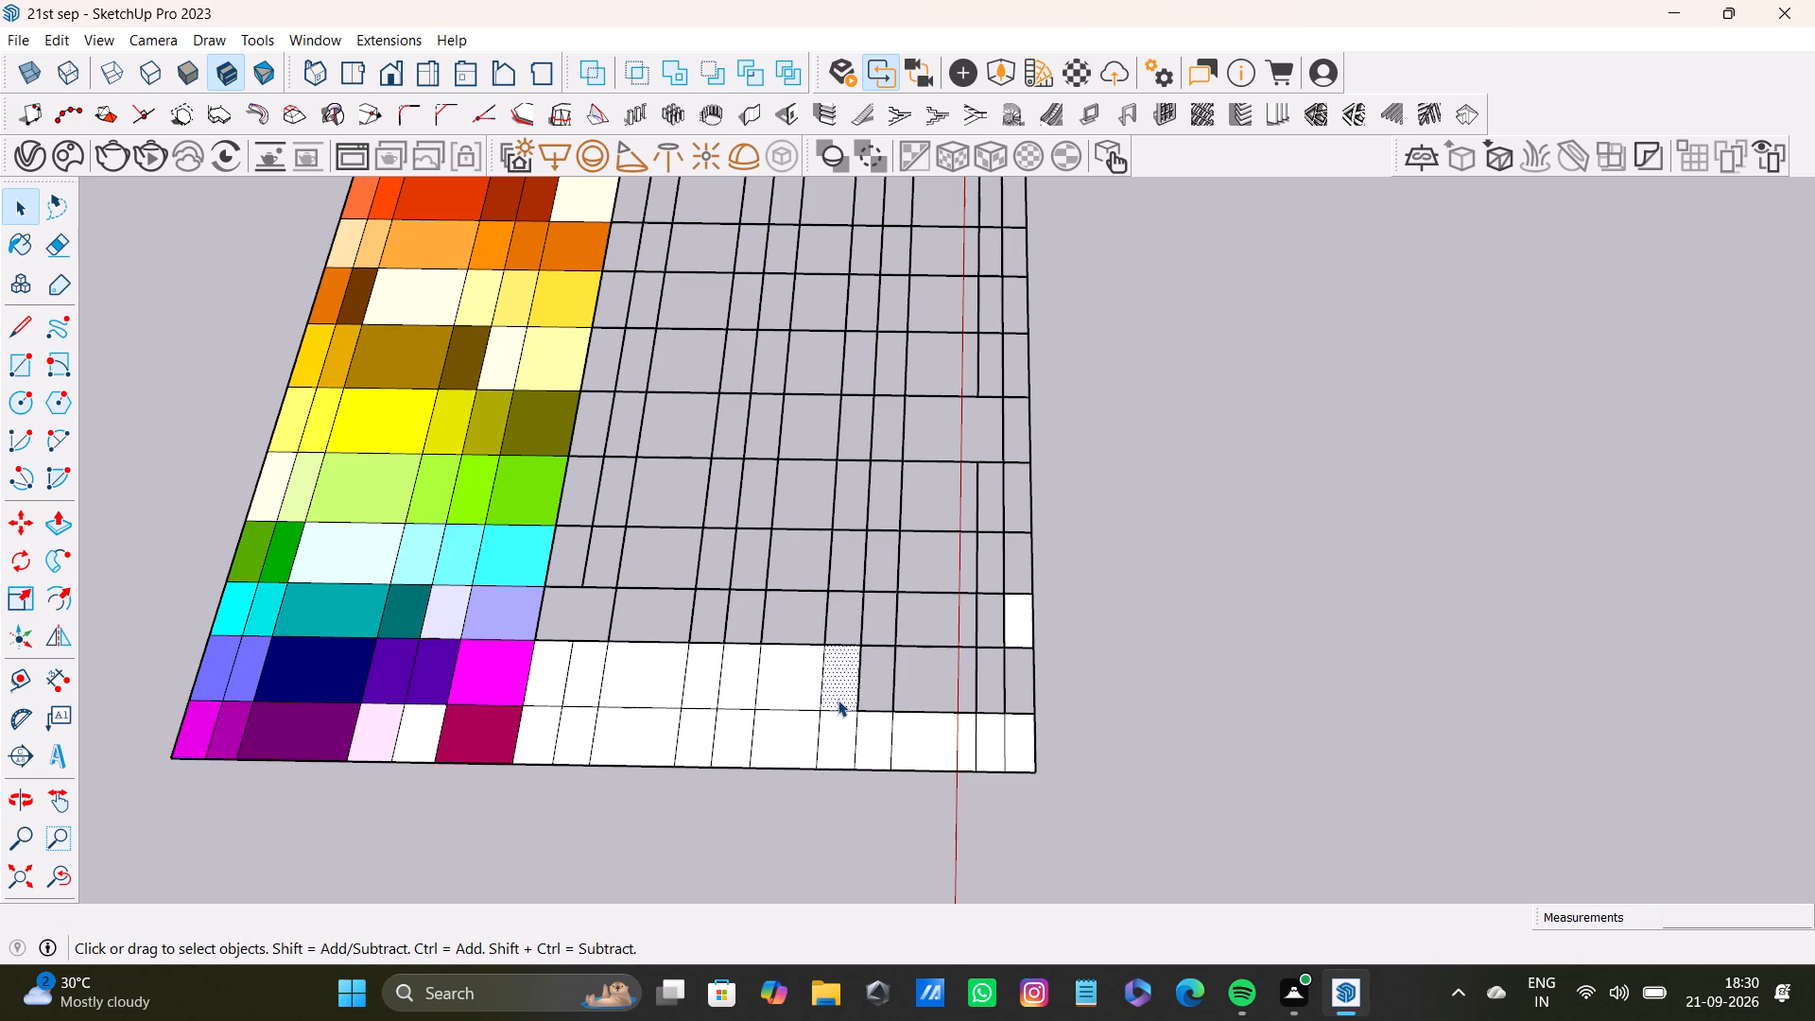
left_click(807, 698)
left_click(741, 693)
left_click(696, 691)
left_click(661, 691)
left_click(576, 691)
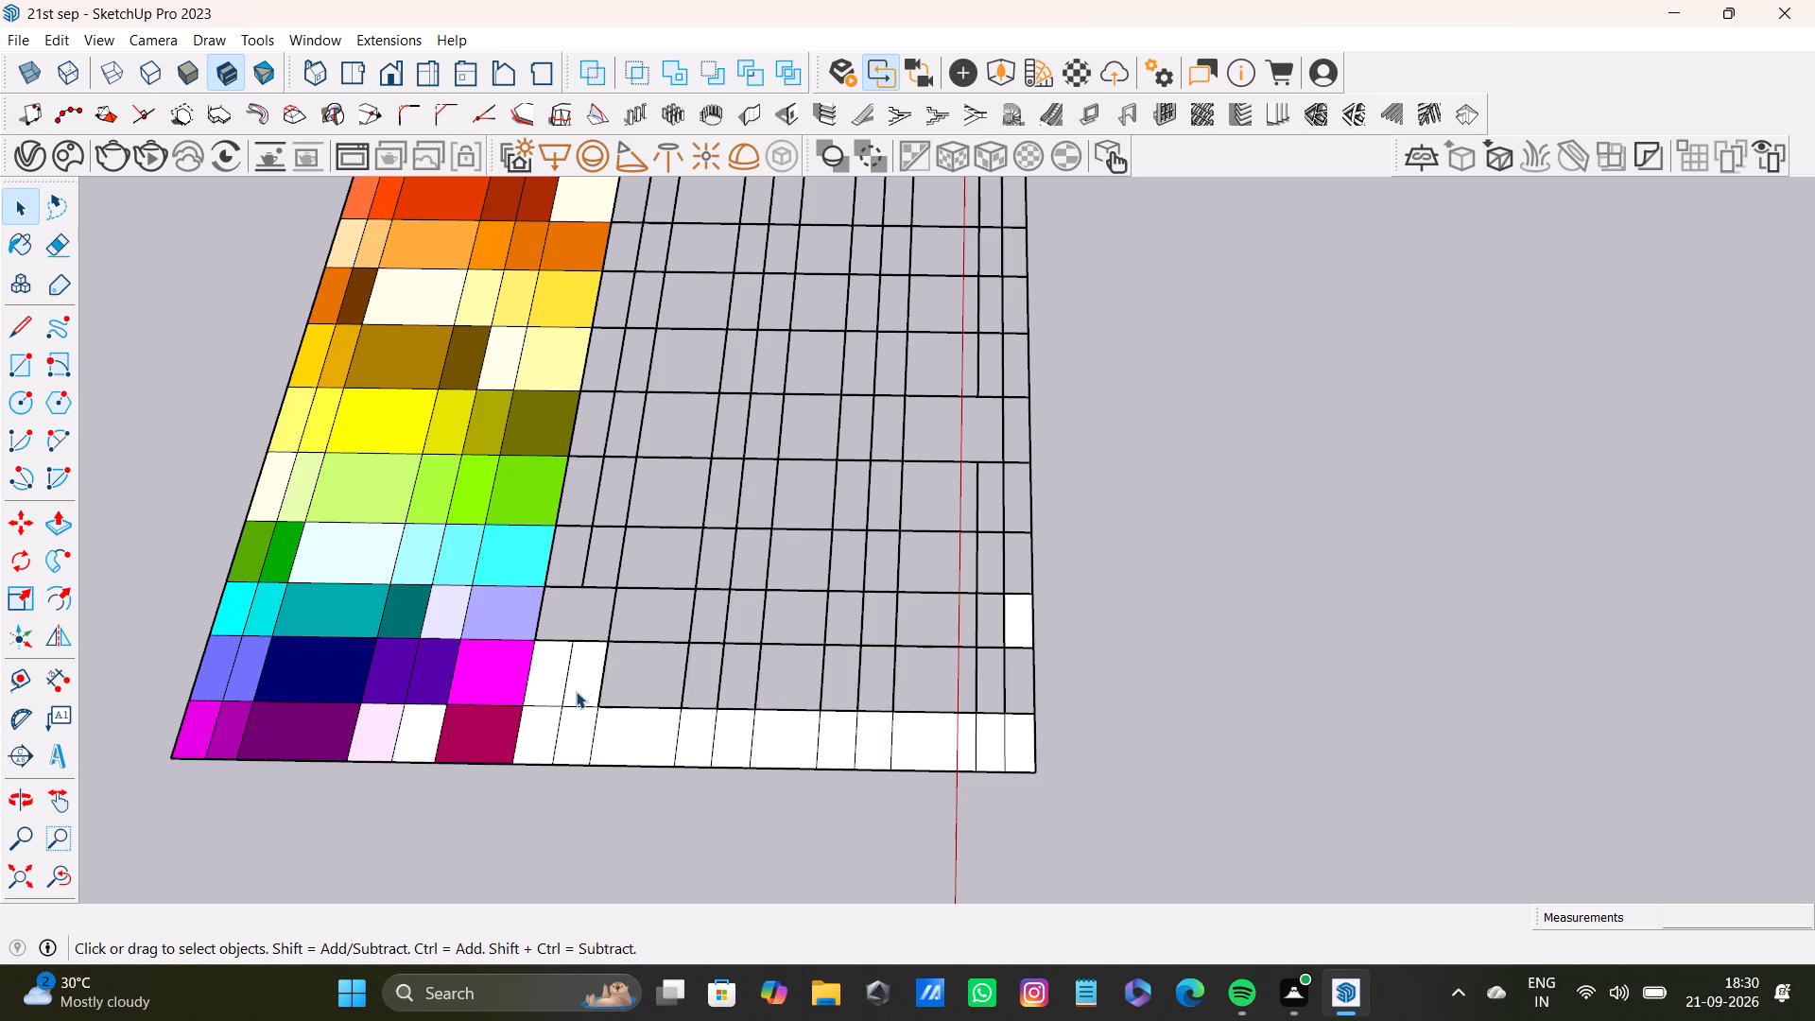
left_click(548, 691)
Delete all blank faces of the twelfth row outward from the crimson cell, plus the tenth row's leftover outermost cell.
left_click(545, 715)
left_click(589, 726)
left_click(621, 730)
left_click(685, 735)
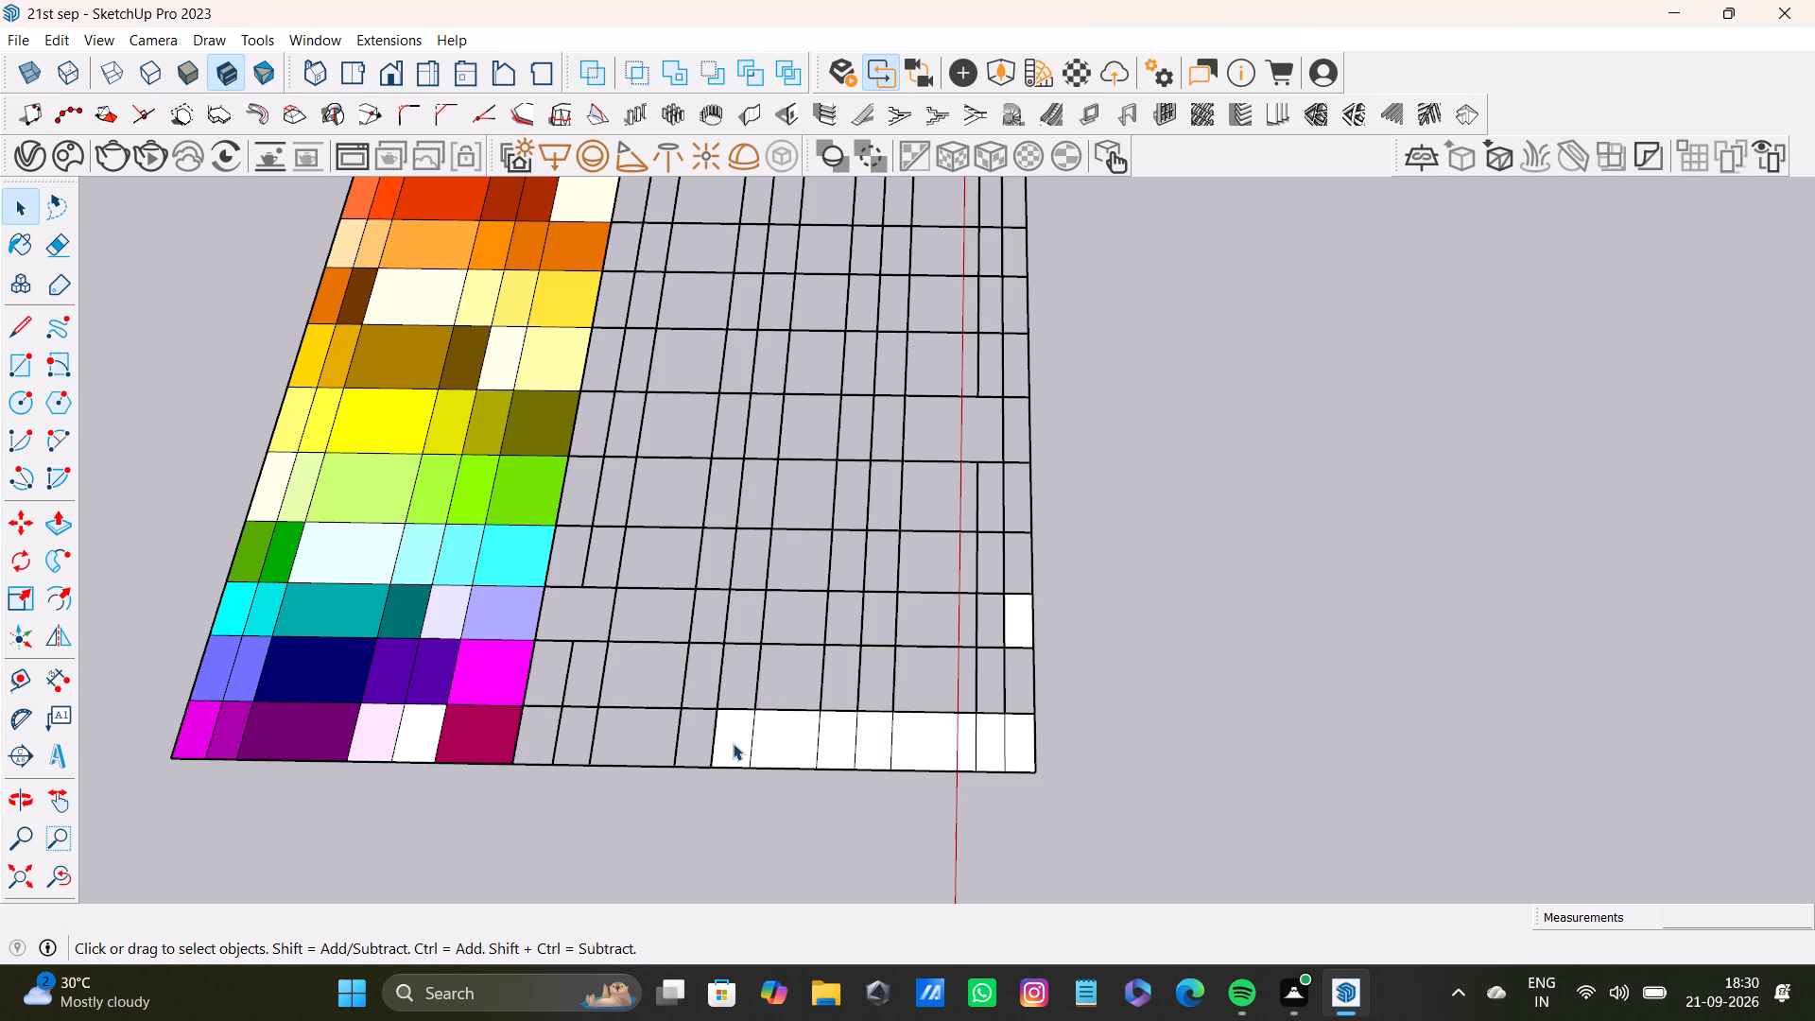
left_click_drag(734, 744, 743, 748)
left_click(786, 748)
left_click_drag(835, 737, 847, 737)
left_click(884, 745)
left_click(926, 748)
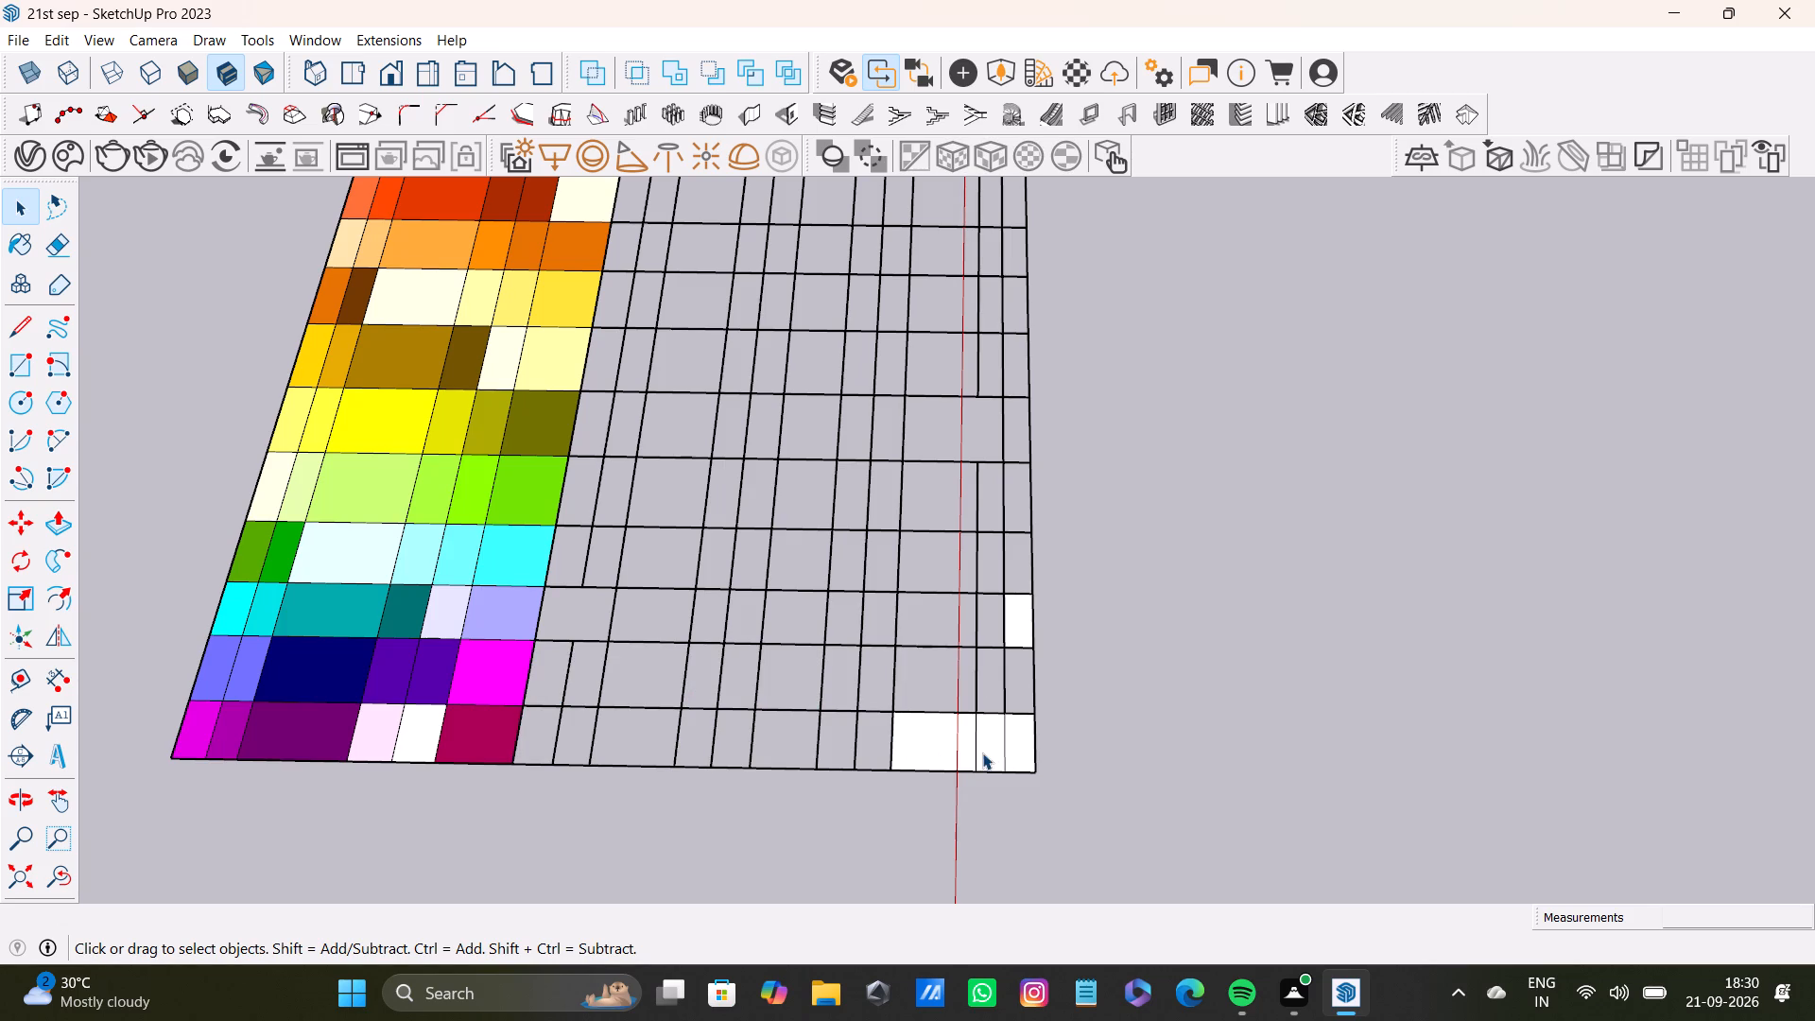
left_click(986, 751)
left_click(1017, 751)
left_click(959, 758)
left_click(1018, 623)
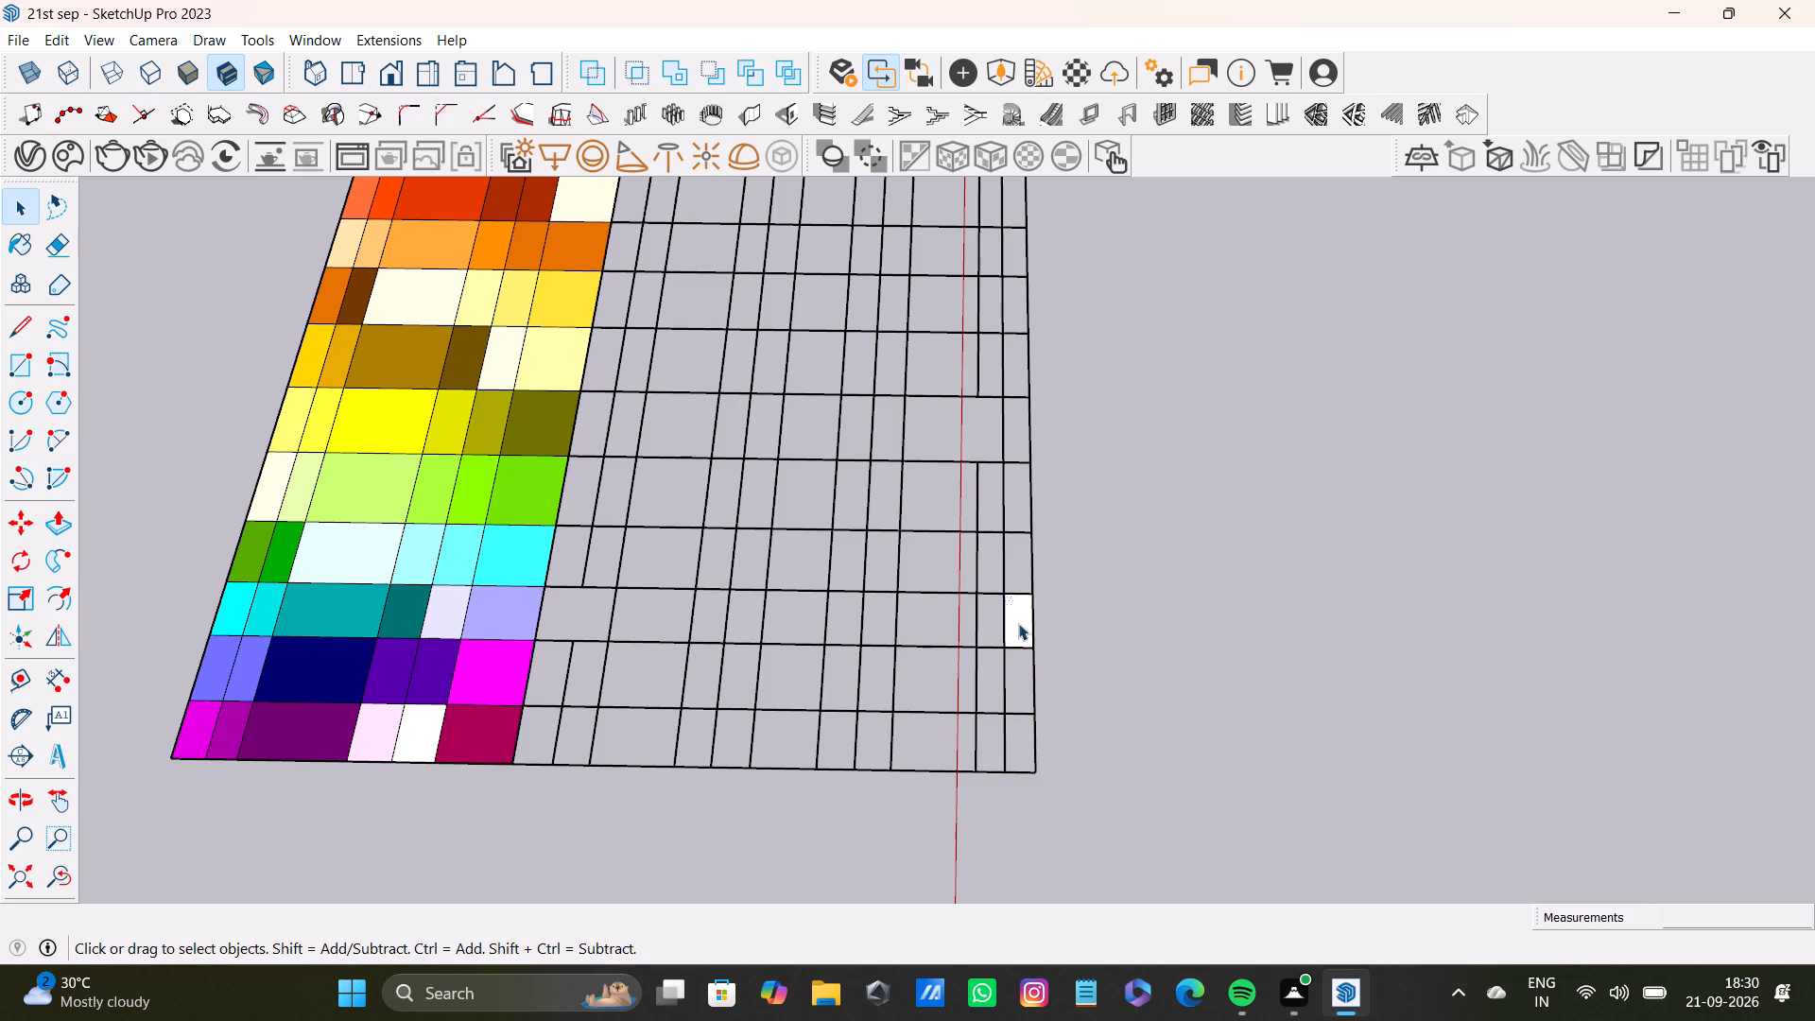
Delete the painted faces of the twelfth row, from the crimson cell across to the magenta cell at the far end.
left_click(498, 729)
left_click(429, 744)
left_click(380, 744)
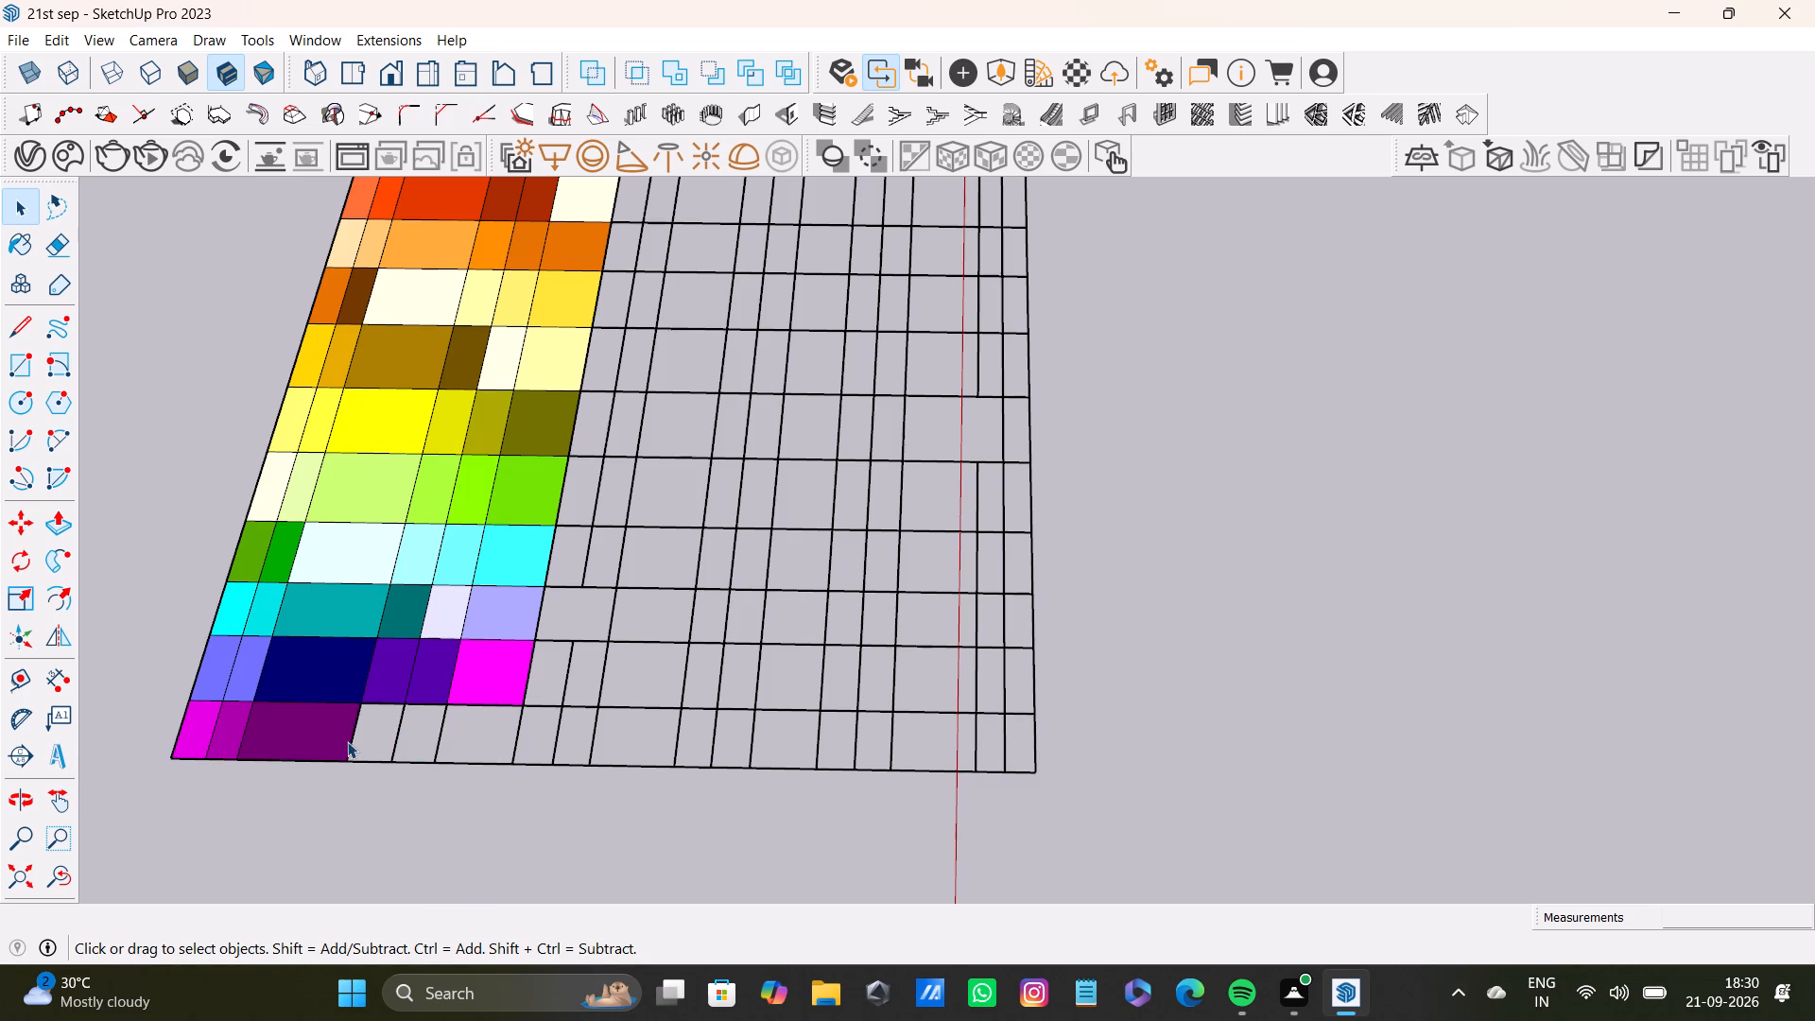
left_click(341, 739)
left_click(219, 745)
left_click(186, 737)
Delete the painted faces of the eleventh row, from the periwinkle cell at the far end across to the magenta cell.
left_click(198, 683)
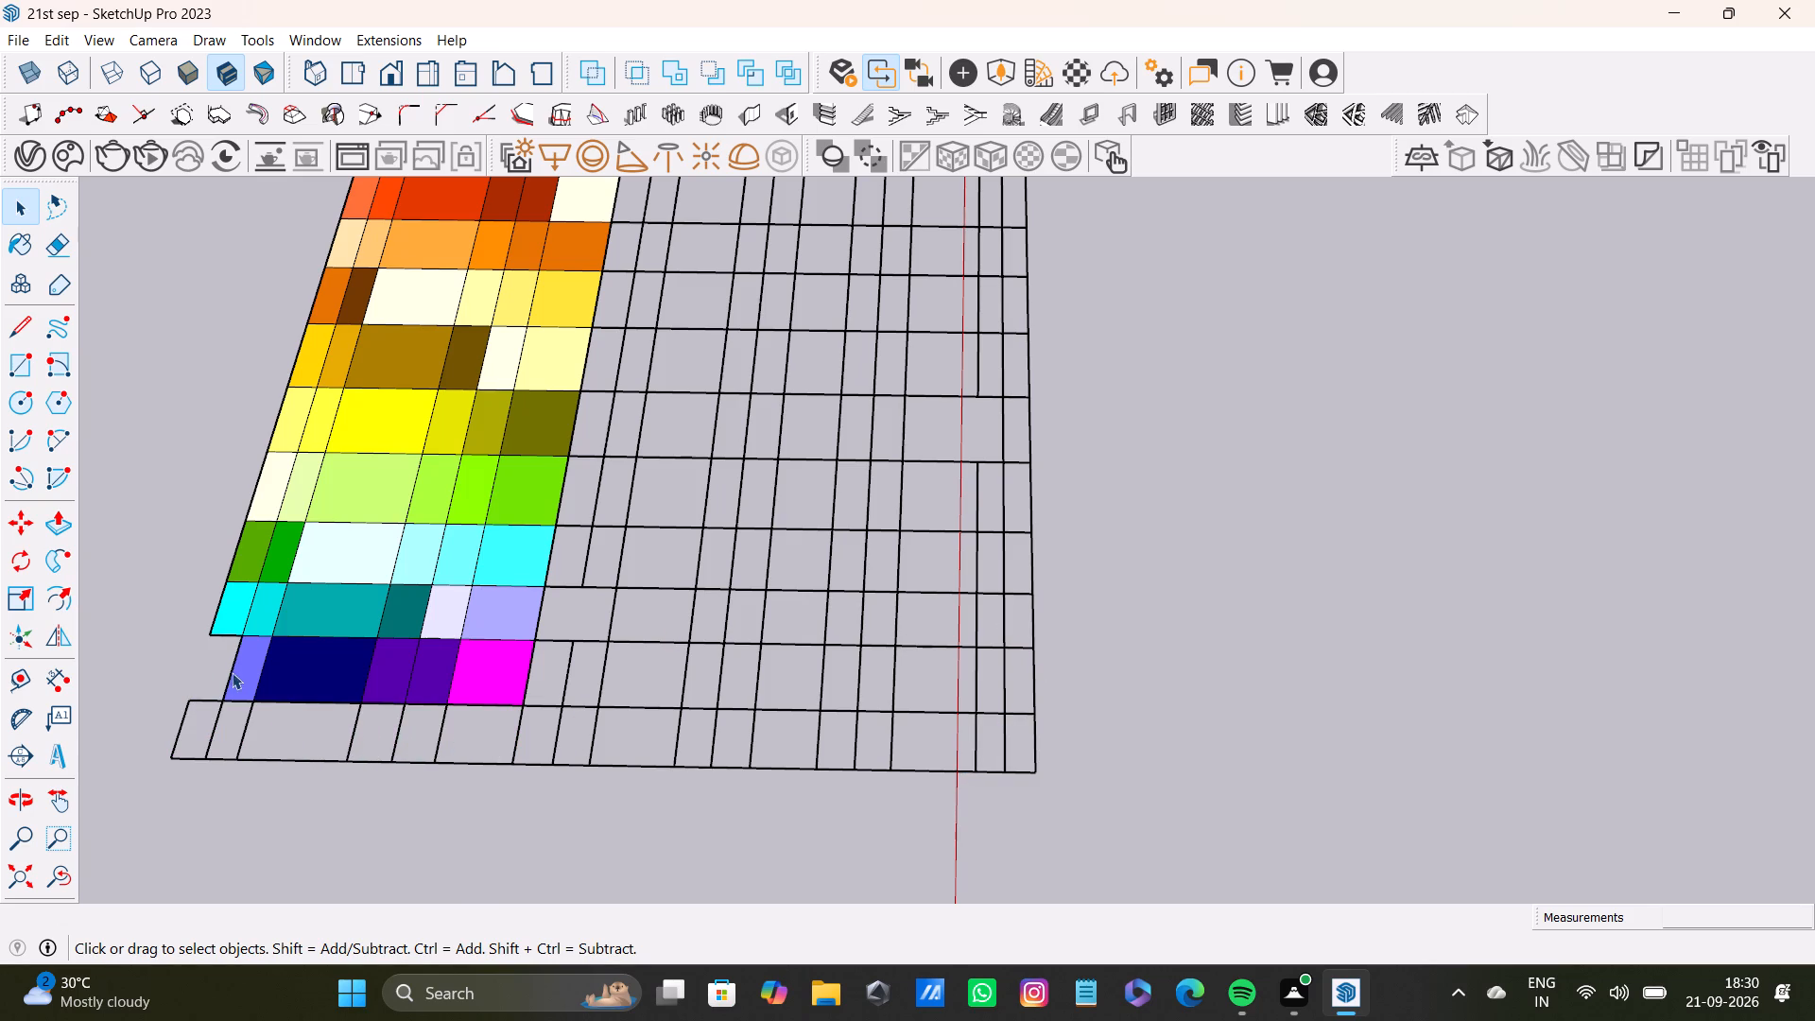
left_click(233, 674)
left_click(272, 678)
left_click(390, 669)
left_click(433, 673)
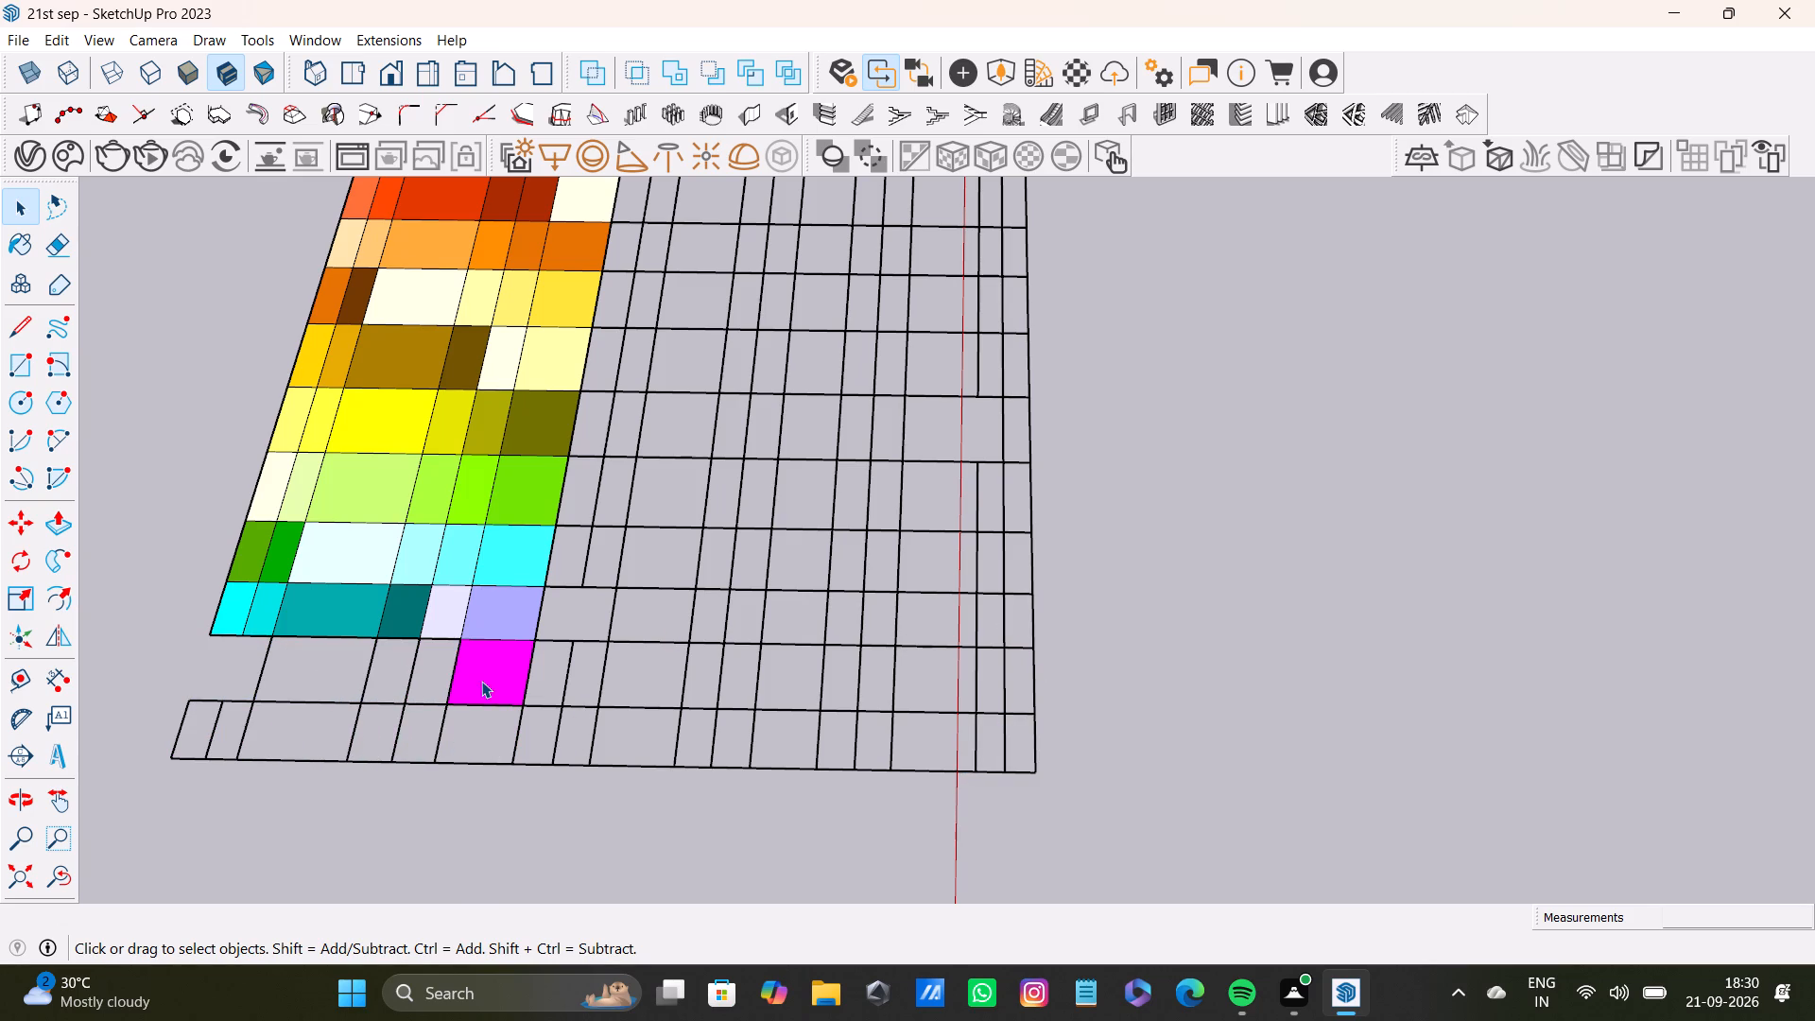
left_click(484, 681)
Delete the painted faces of the tenth row, working from the lavender cell toward the cyan cell at the far end.
left_click(493, 624)
left_click(452, 618)
left_click(406, 611)
left_click(354, 618)
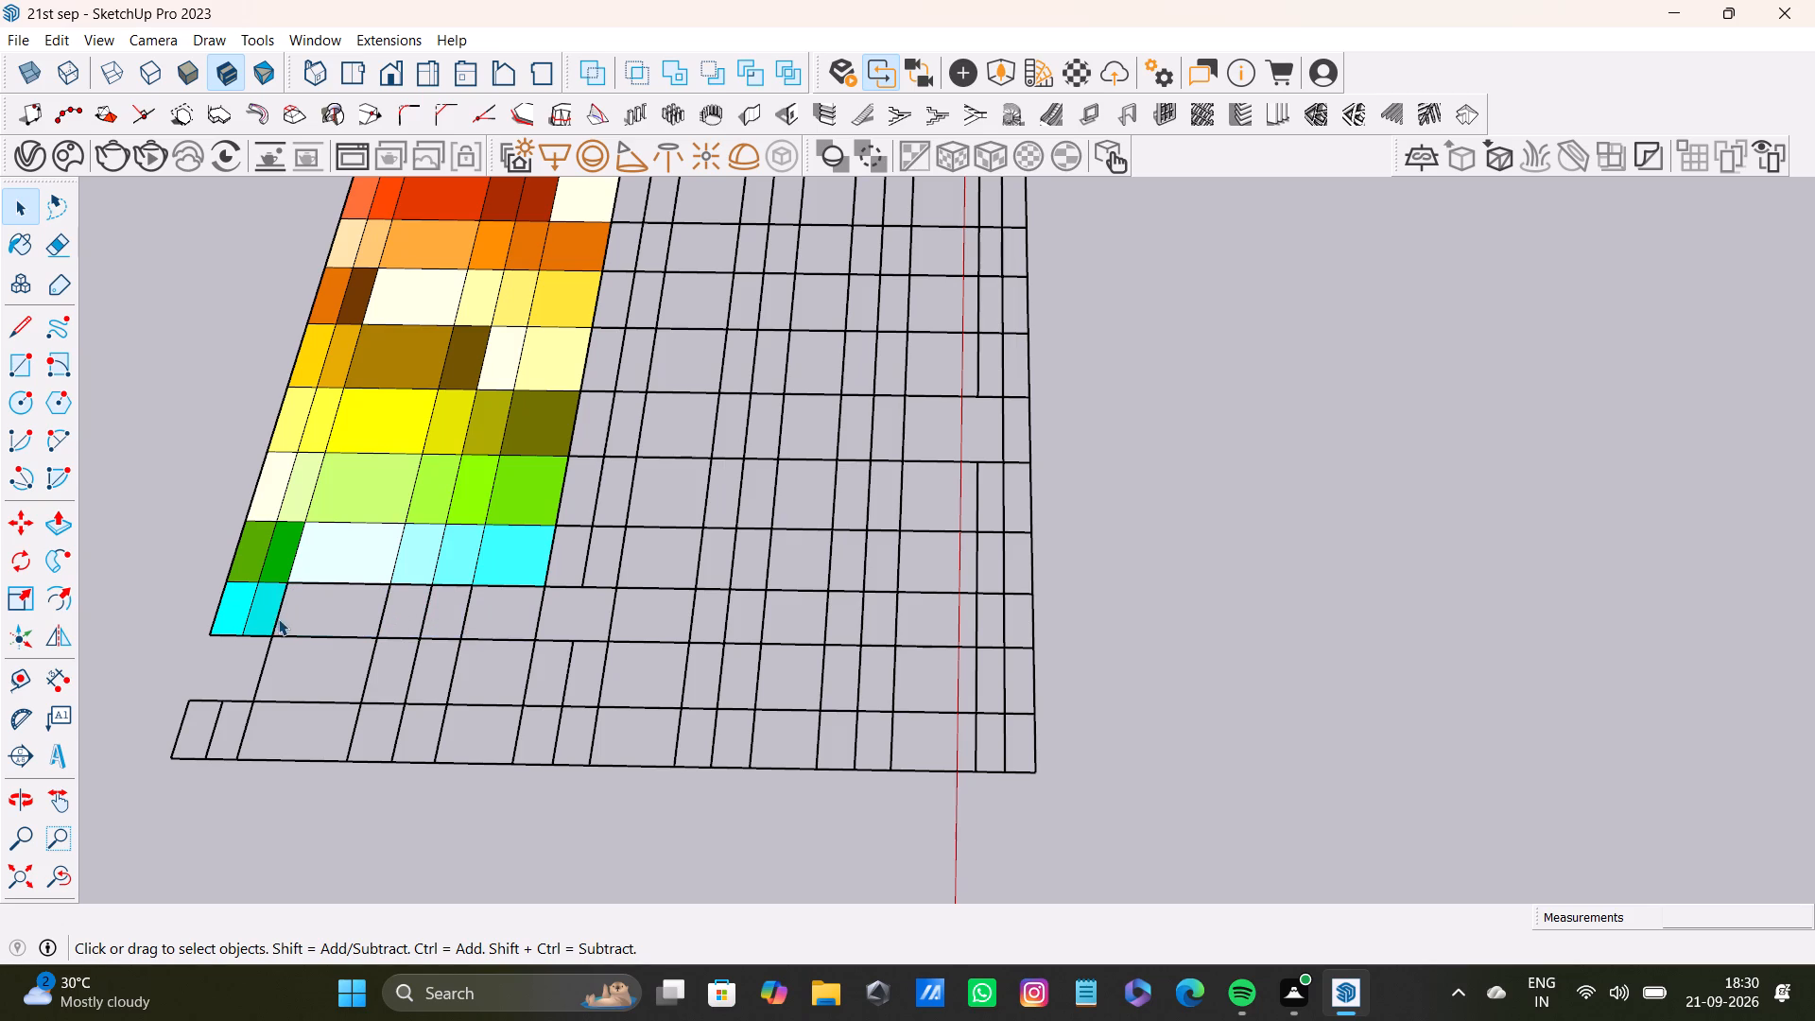
left_click(253, 618)
left_click(220, 615)
Delete the painted faces of the ninth row, from the two dark green cells across to the bright cyan cell.
left_click(243, 563)
left_click(284, 556)
left_click(323, 556)
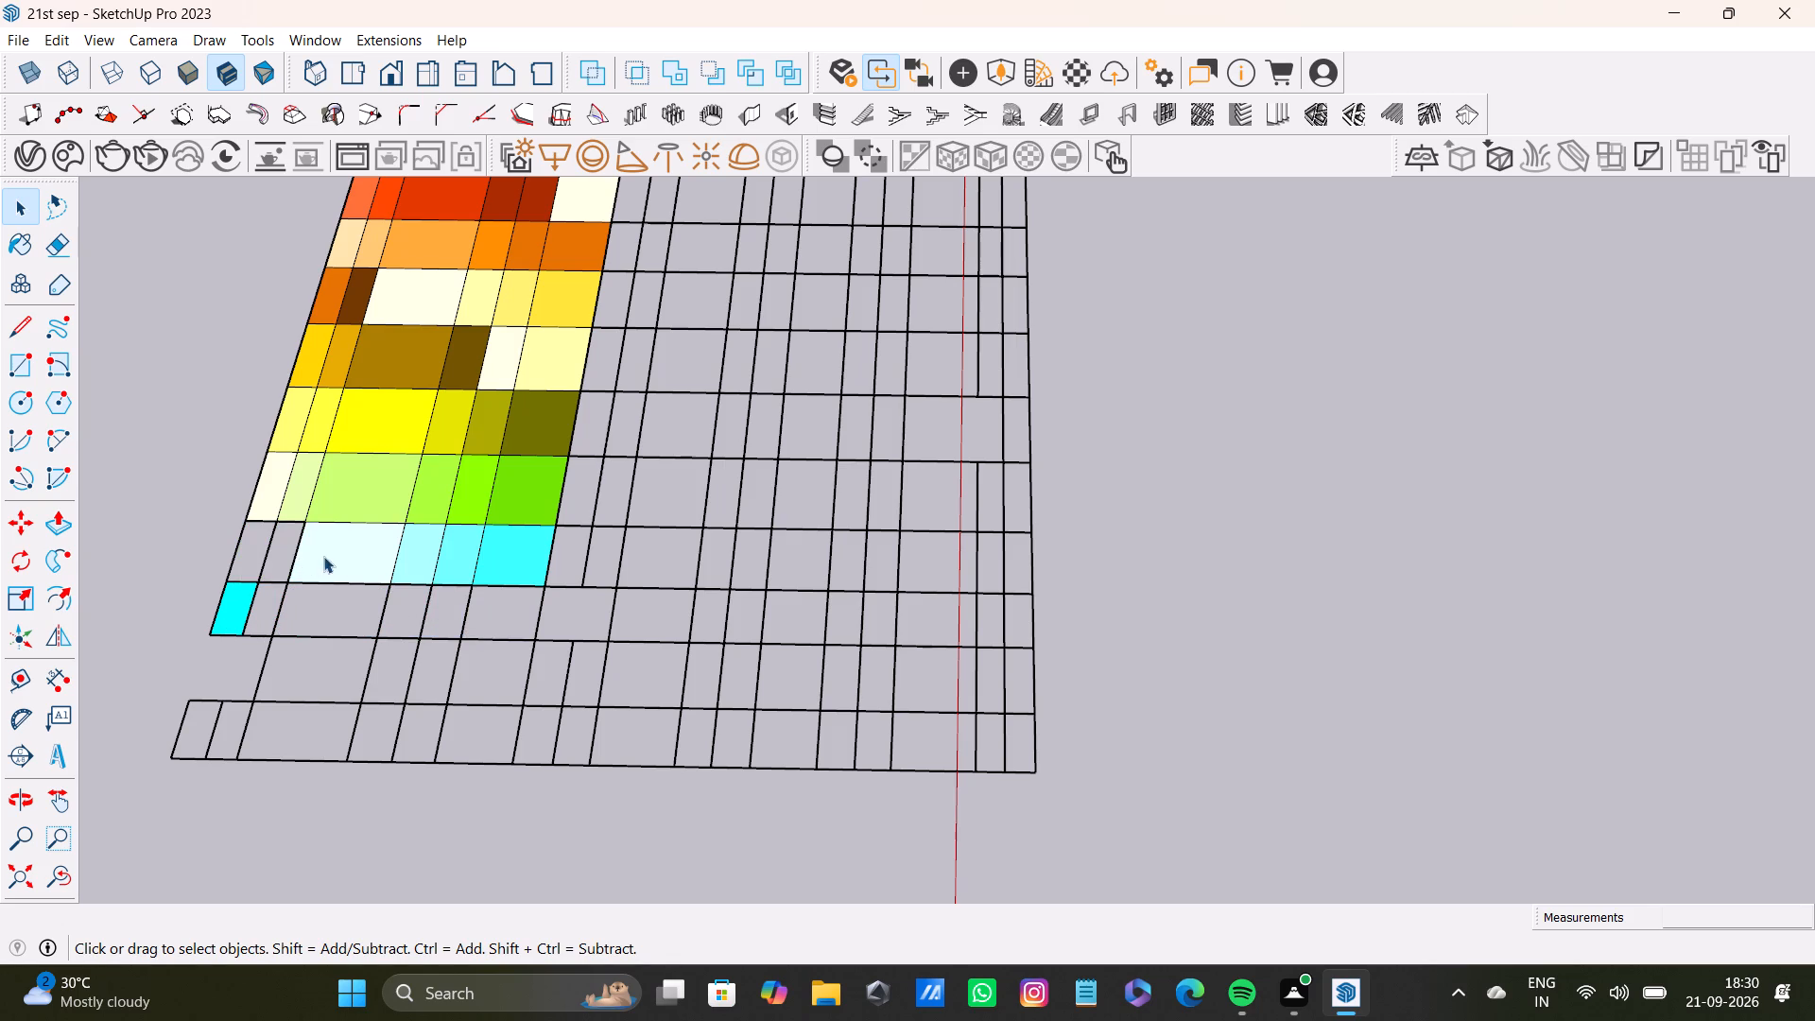
left_click(419, 558)
left_click(449, 561)
left_click(509, 563)
Delete the painted faces of the eighth row, from the bright green cell across to the cream cell at the far end.
left_click(511, 498)
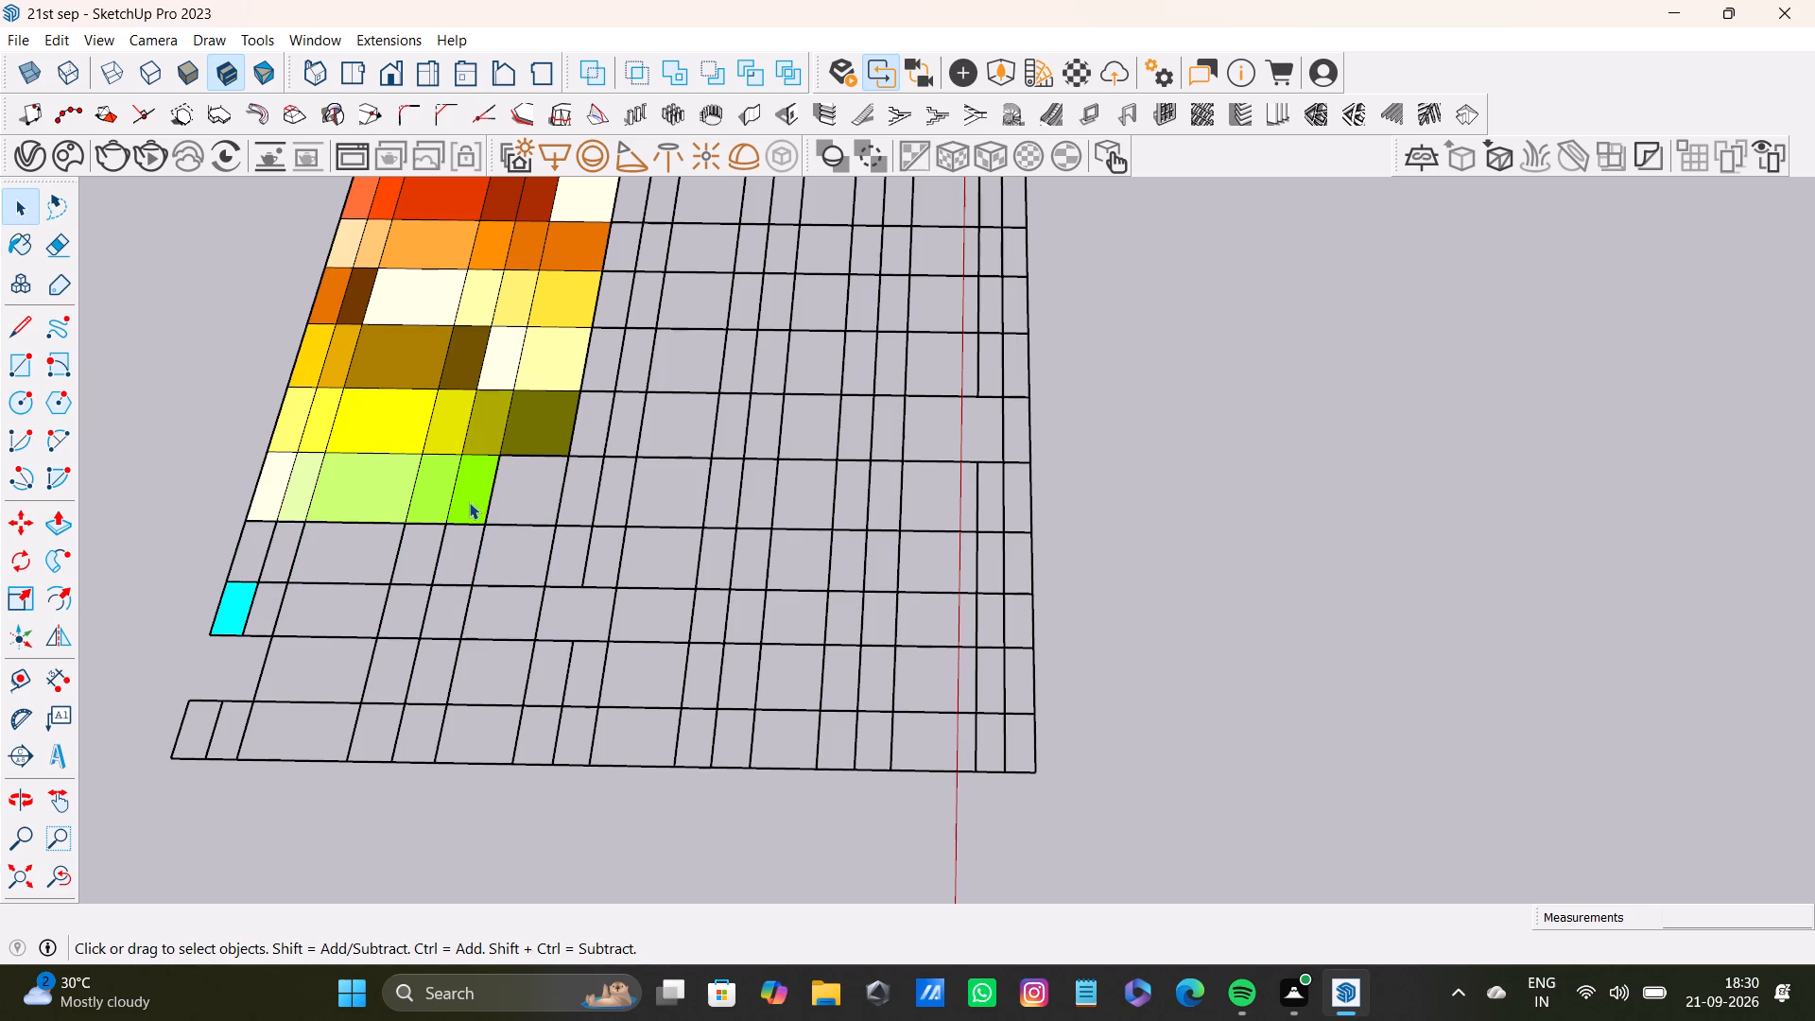
left_click(468, 502)
left_click(436, 500)
left_click(390, 498)
left_click(310, 498)
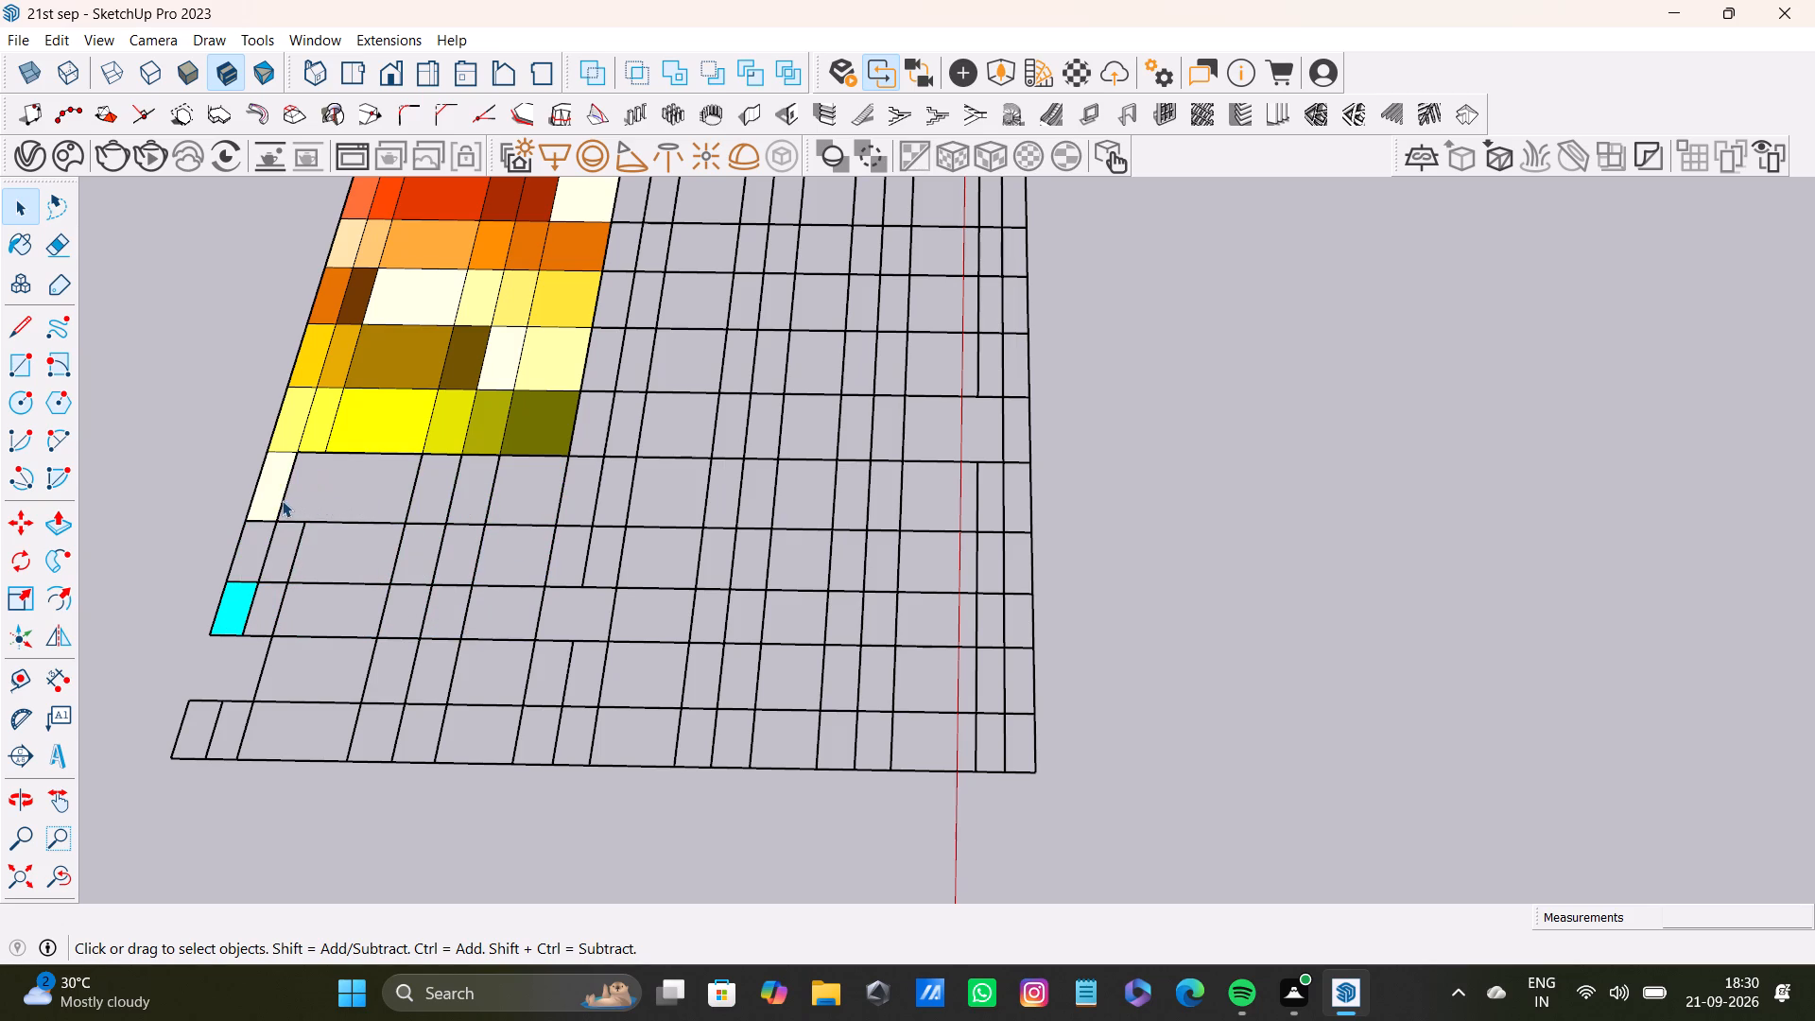
left_click(282, 500)
Delete the tenth row's leftover cyan face and all painted yellow and olive faces of the seventh row.
left_click(235, 606)
left_click(289, 415)
left_click(322, 423)
left_click(366, 423)
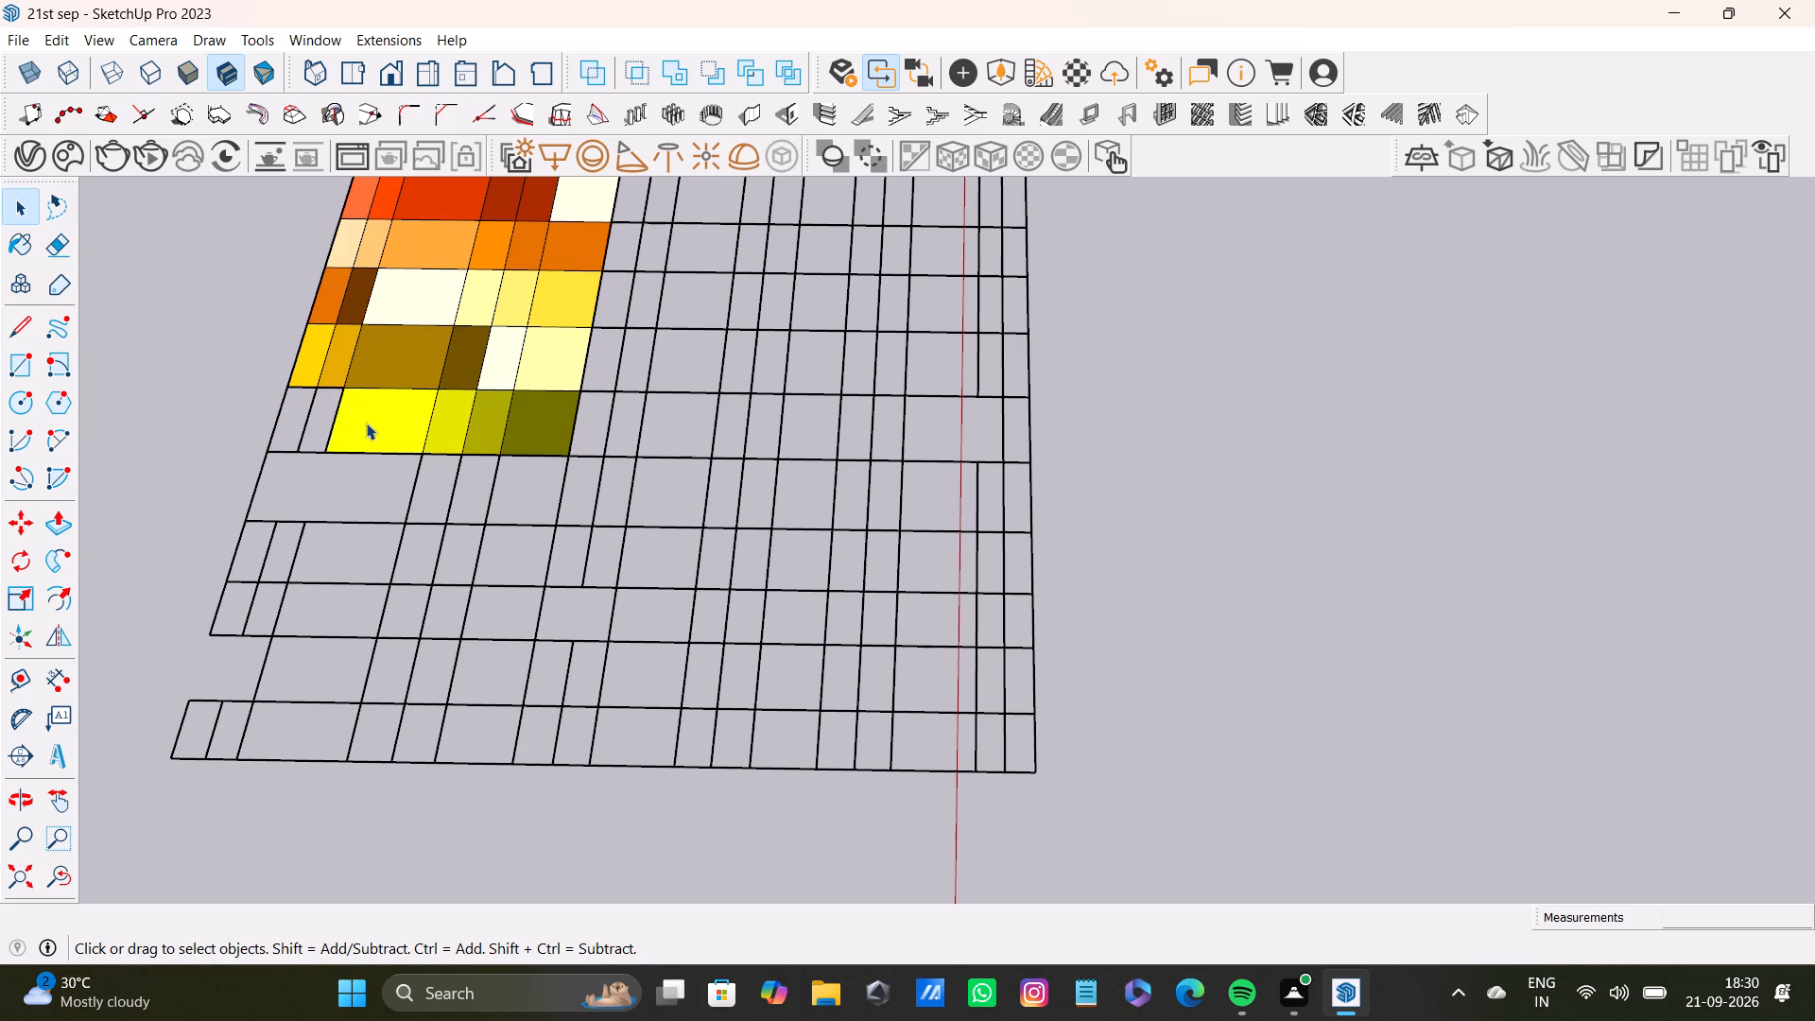
left_click_drag(437, 417, 448, 417)
left_click(495, 414)
left_click(534, 420)
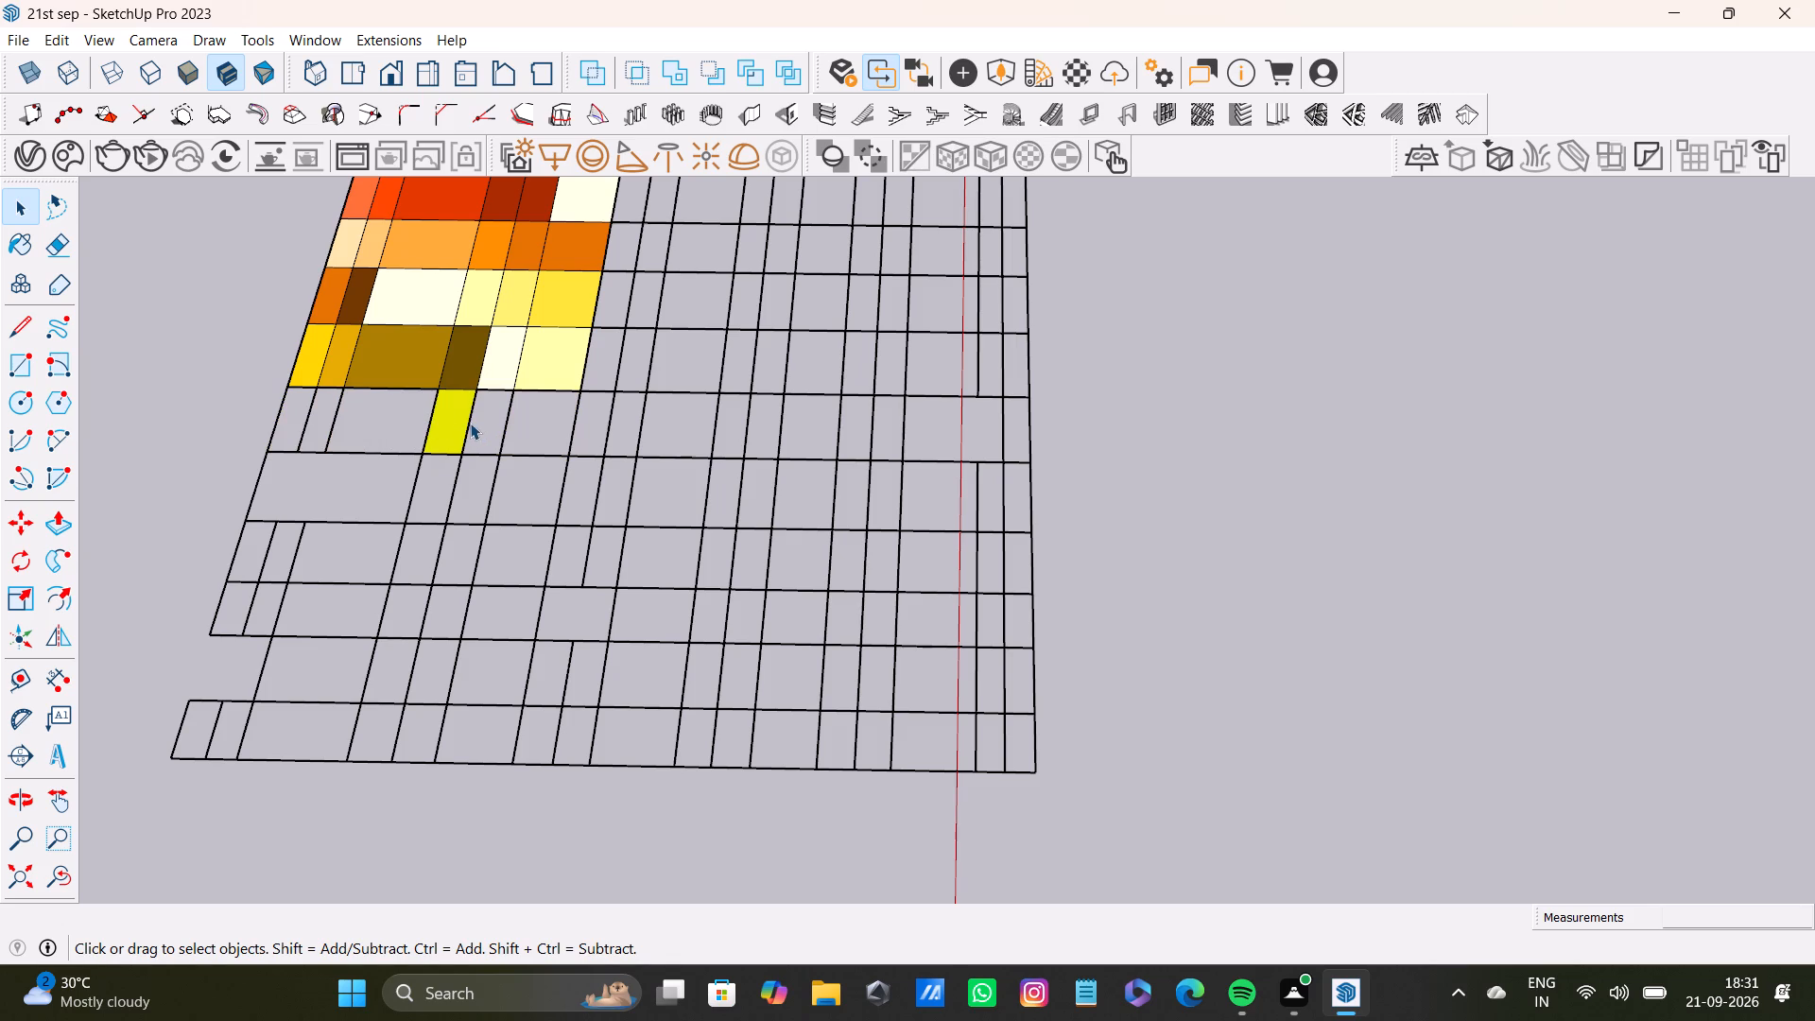
left_click(470, 423)
Delete the painted faces of the sixth row, from the pale yellow cell across to the golden yellow cell at the far end.
left_click(566, 369)
left_click(510, 359)
left_click(465, 361)
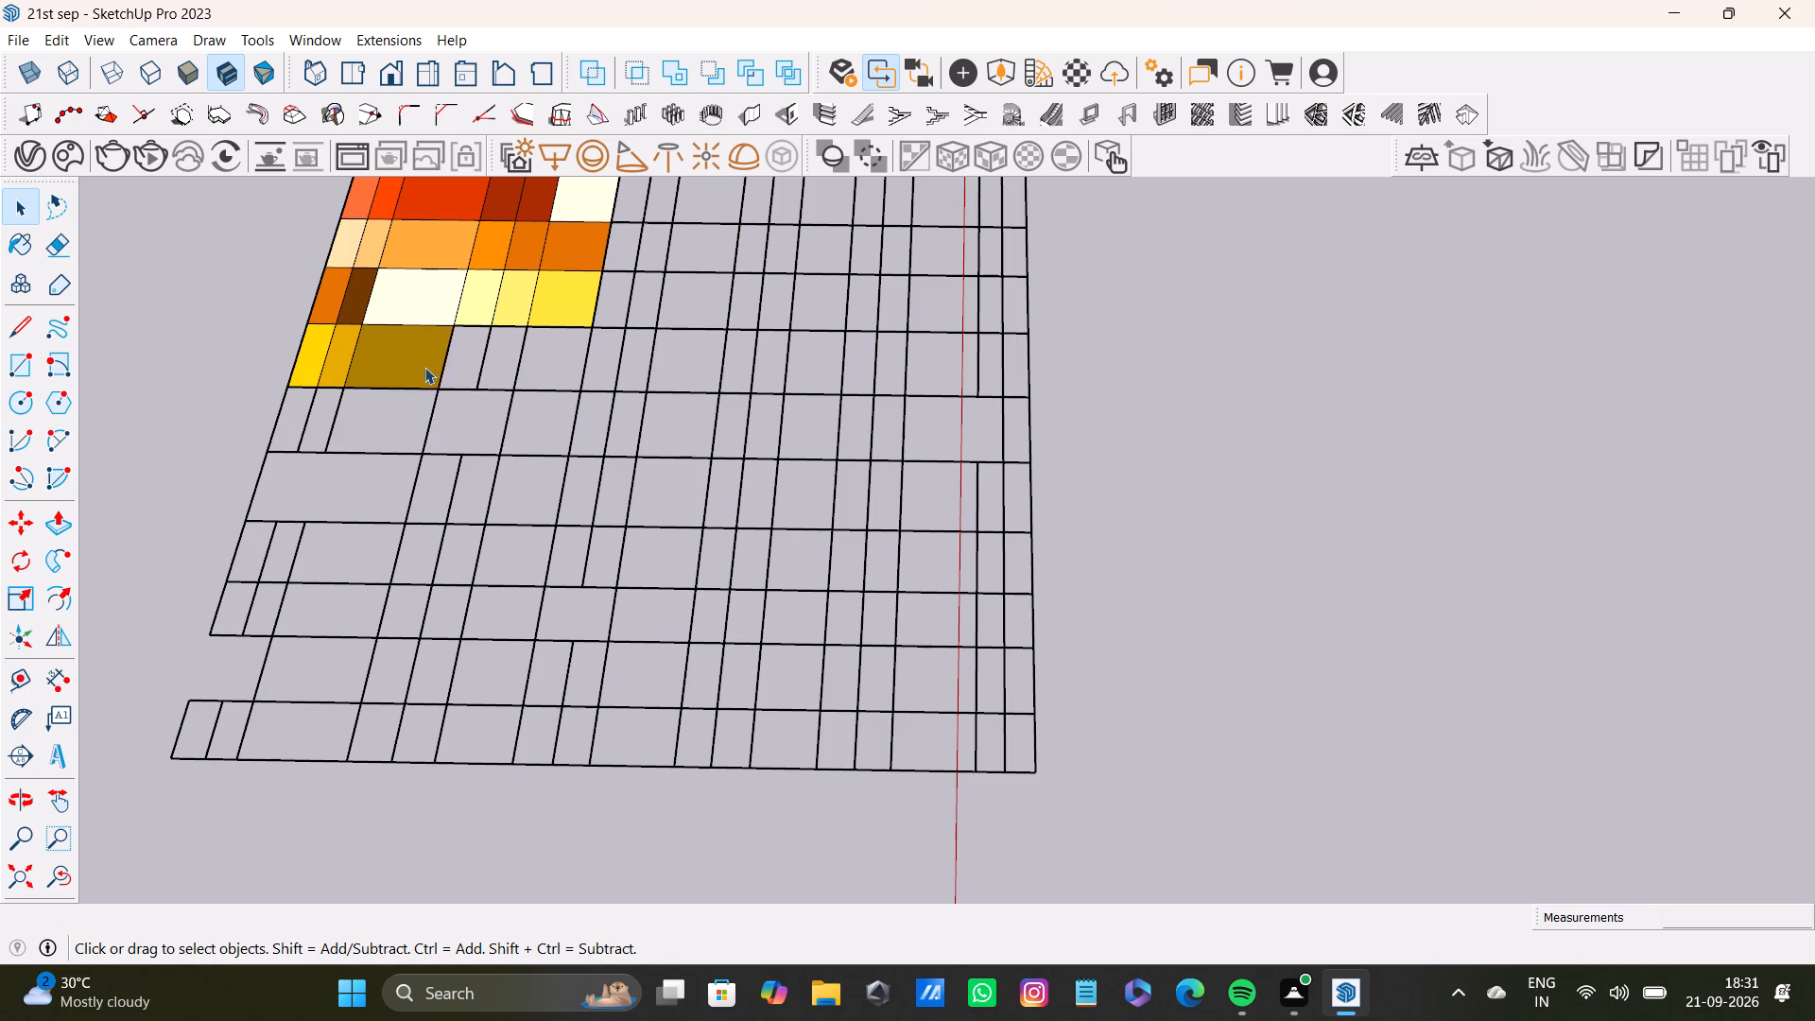
left_click(424, 367)
left_click(348, 369)
left_click(320, 369)
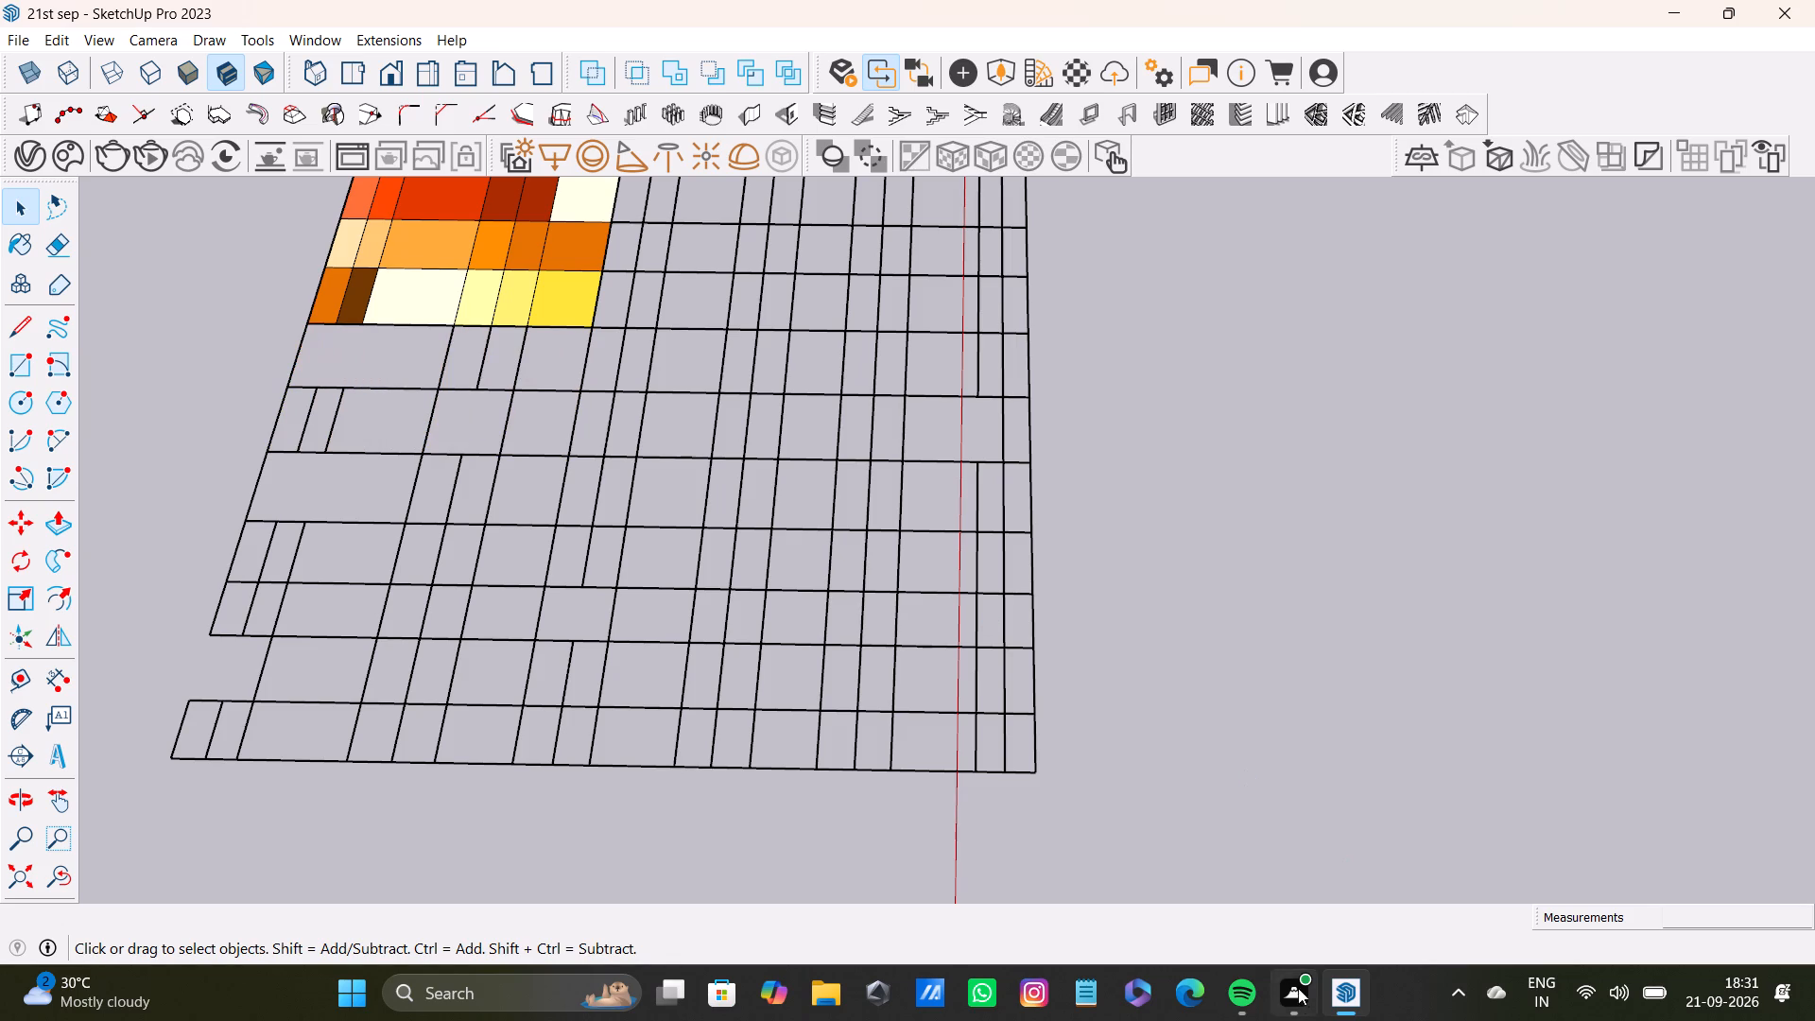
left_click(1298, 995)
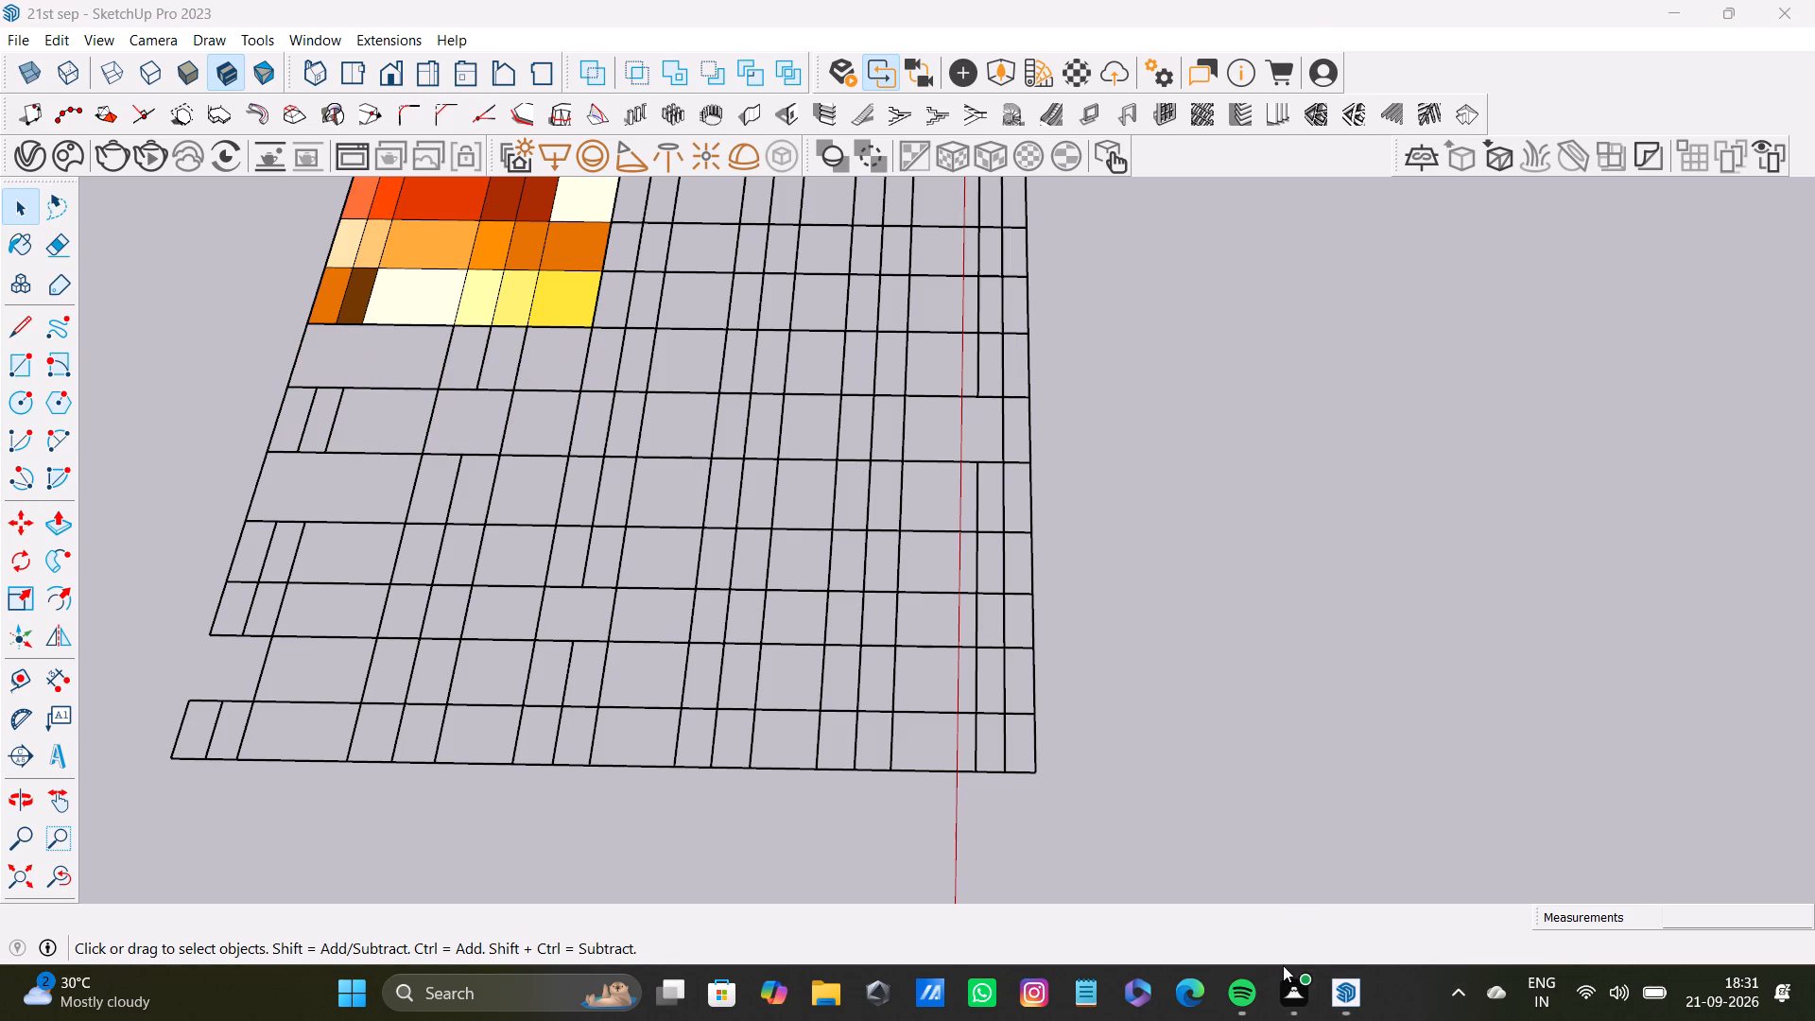